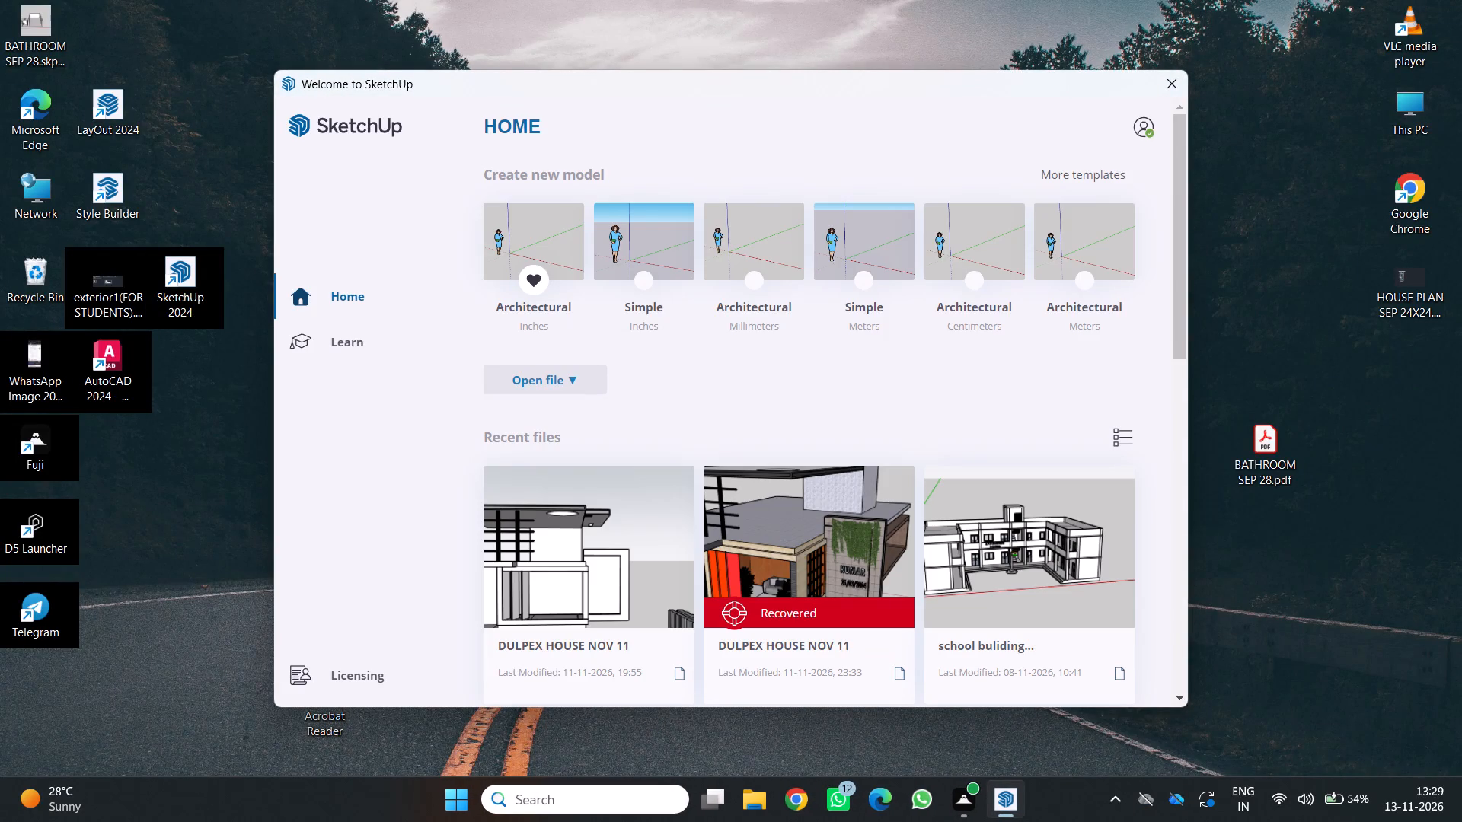
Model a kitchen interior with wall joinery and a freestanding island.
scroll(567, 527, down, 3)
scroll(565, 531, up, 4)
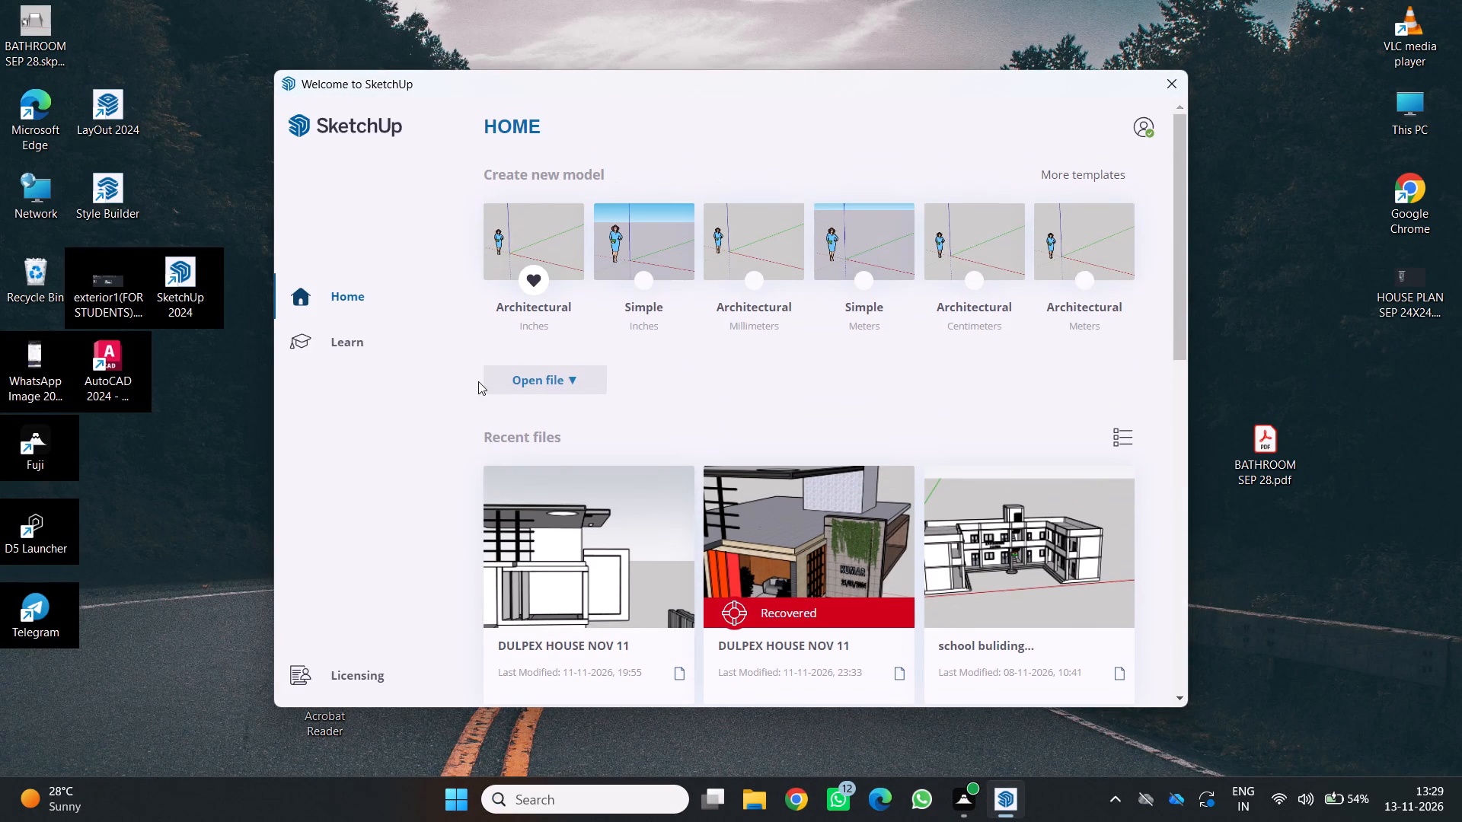
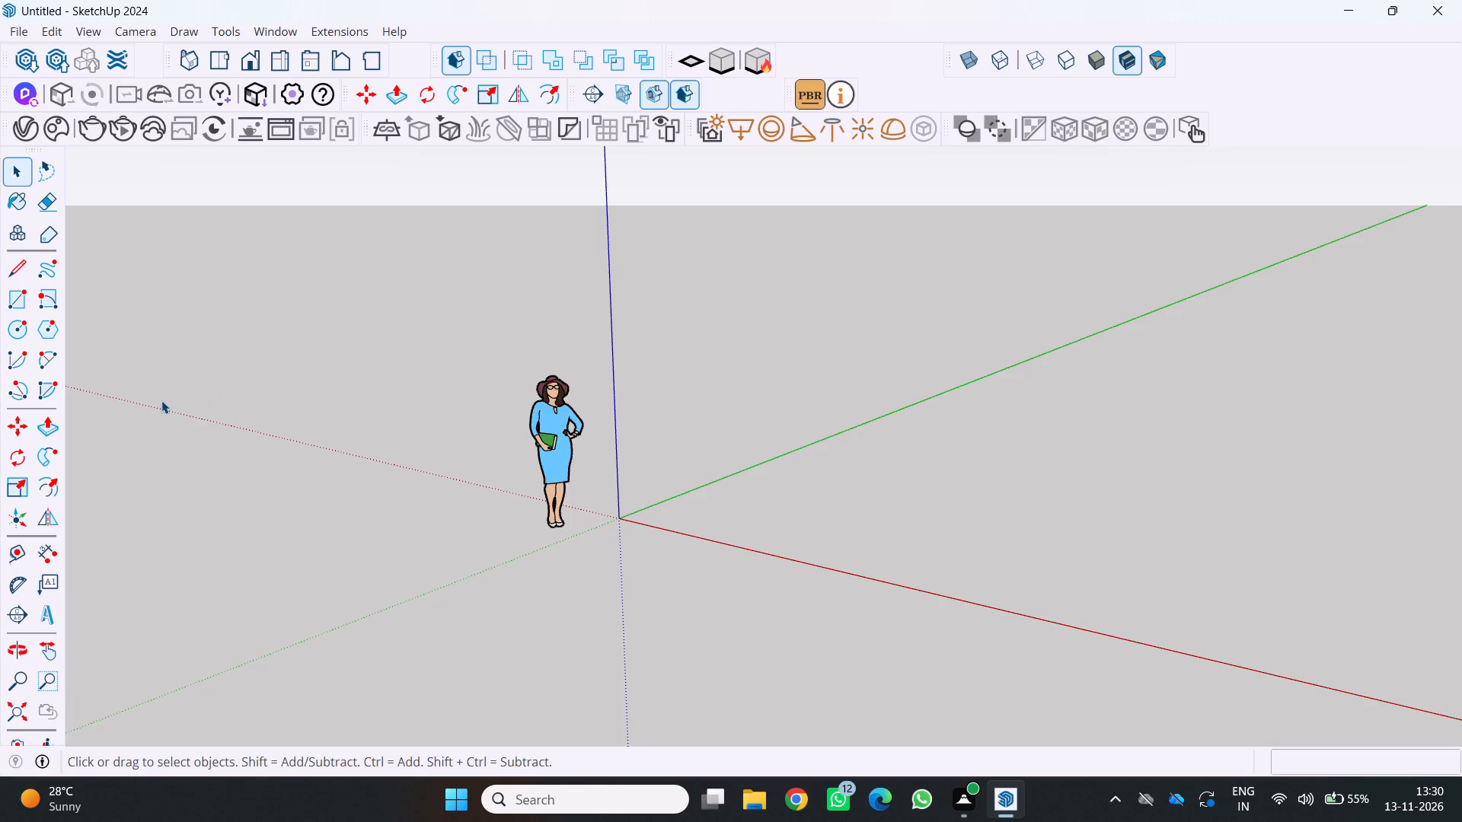
Draw a 700 by 800 rectangle flat on the ground beside the red axis, starting near the origin.
scroll(640, 489, down, 3)
middle_drag(627, 493, 772, 477)
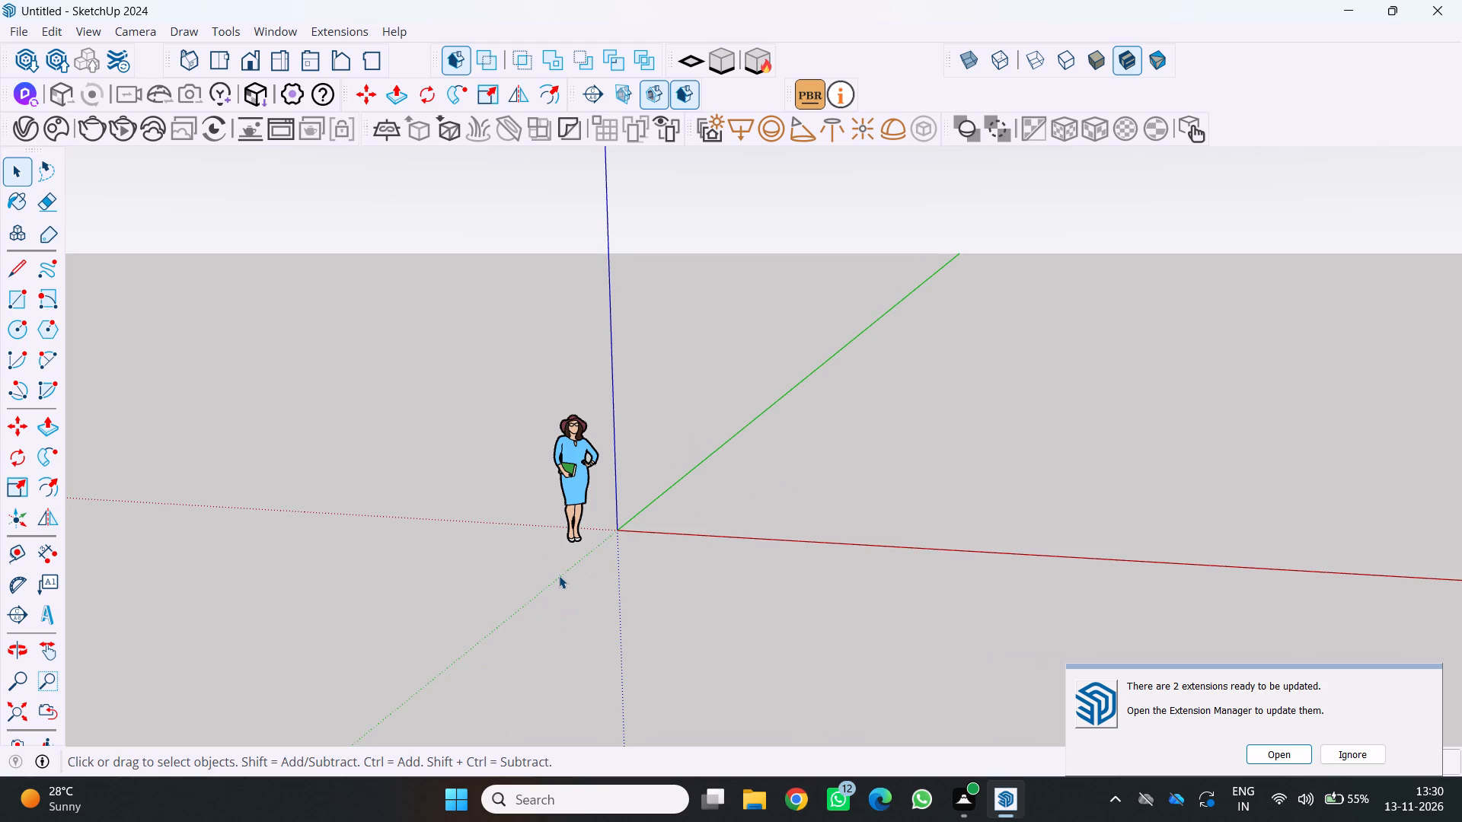
scroll(454, 453, down, 2)
middle_drag(497, 542, 388, 562)
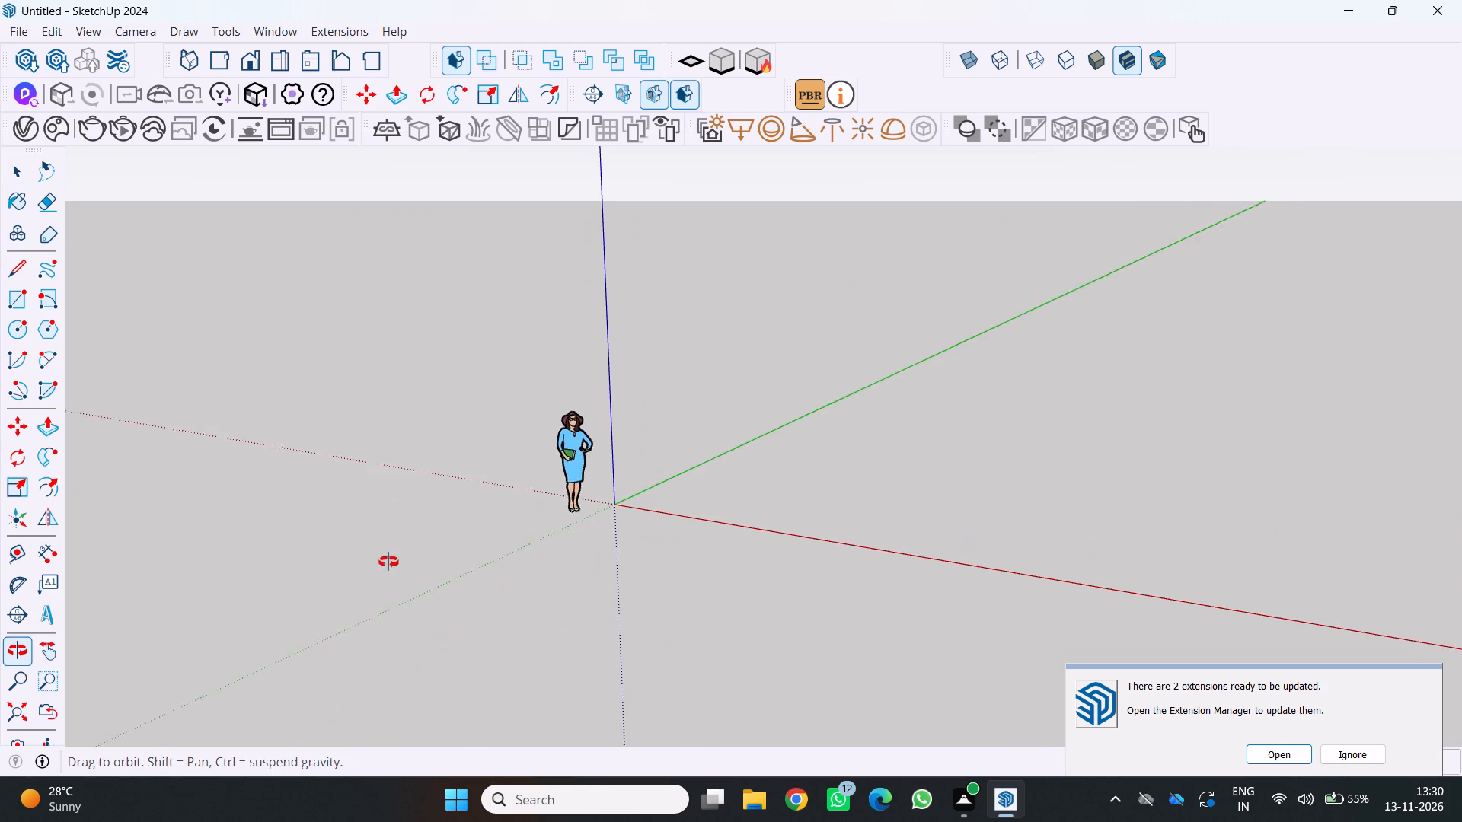
middle_drag(388, 562, 382, 559)
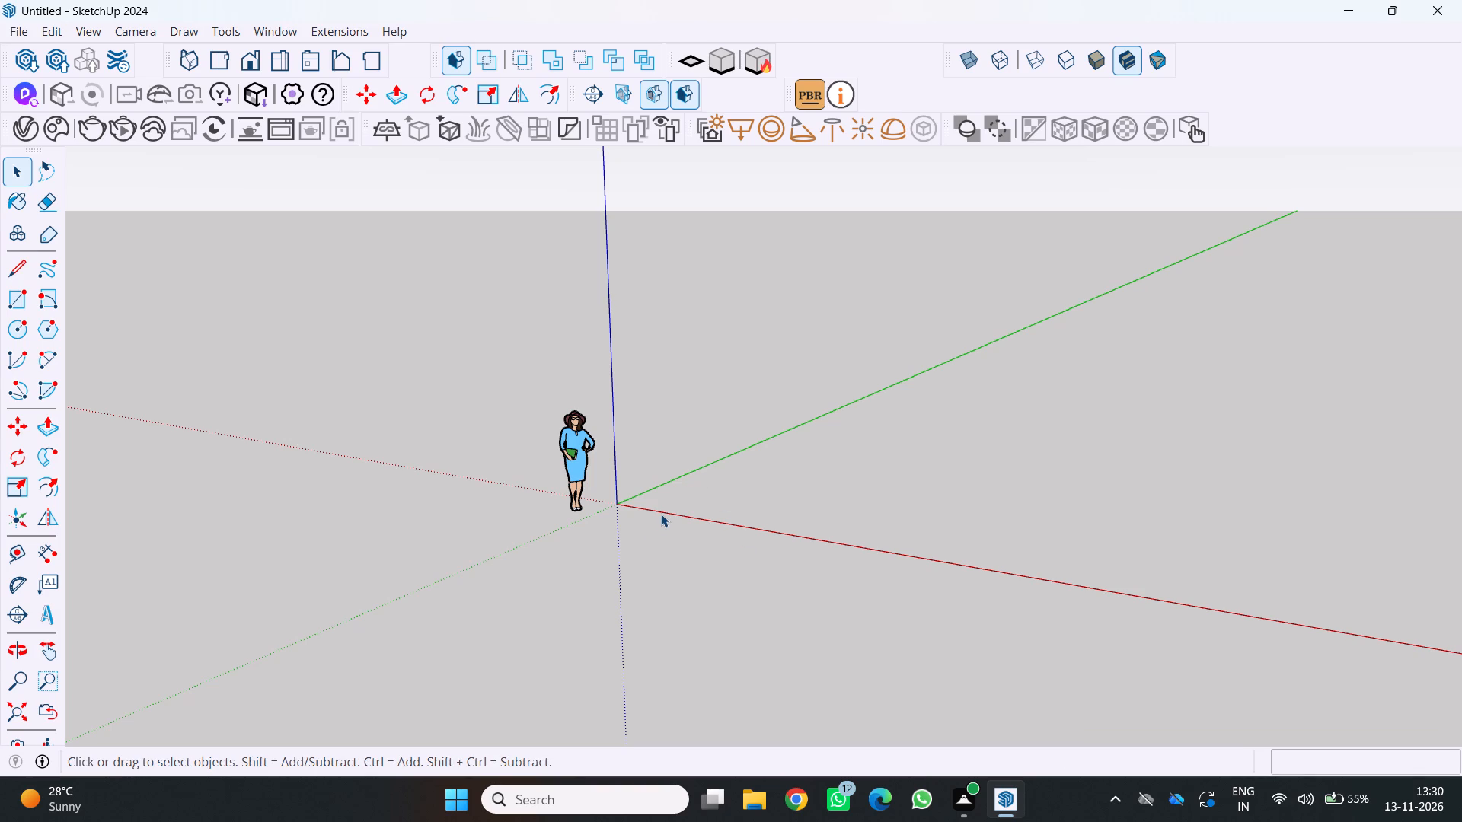
key(r)
middle_drag(661, 514, 879, 561)
middle_click(882, 559)
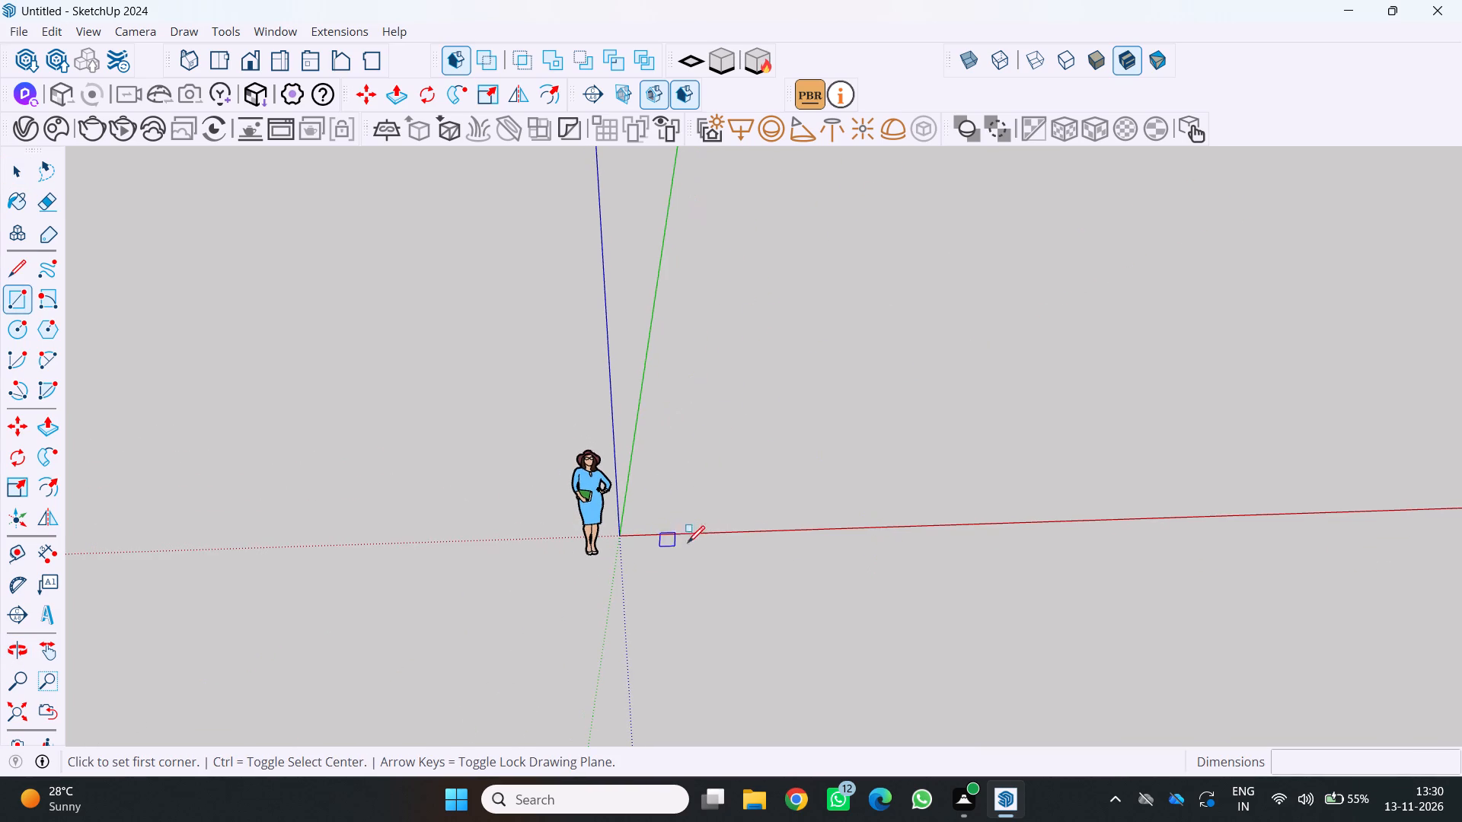
click(702, 527)
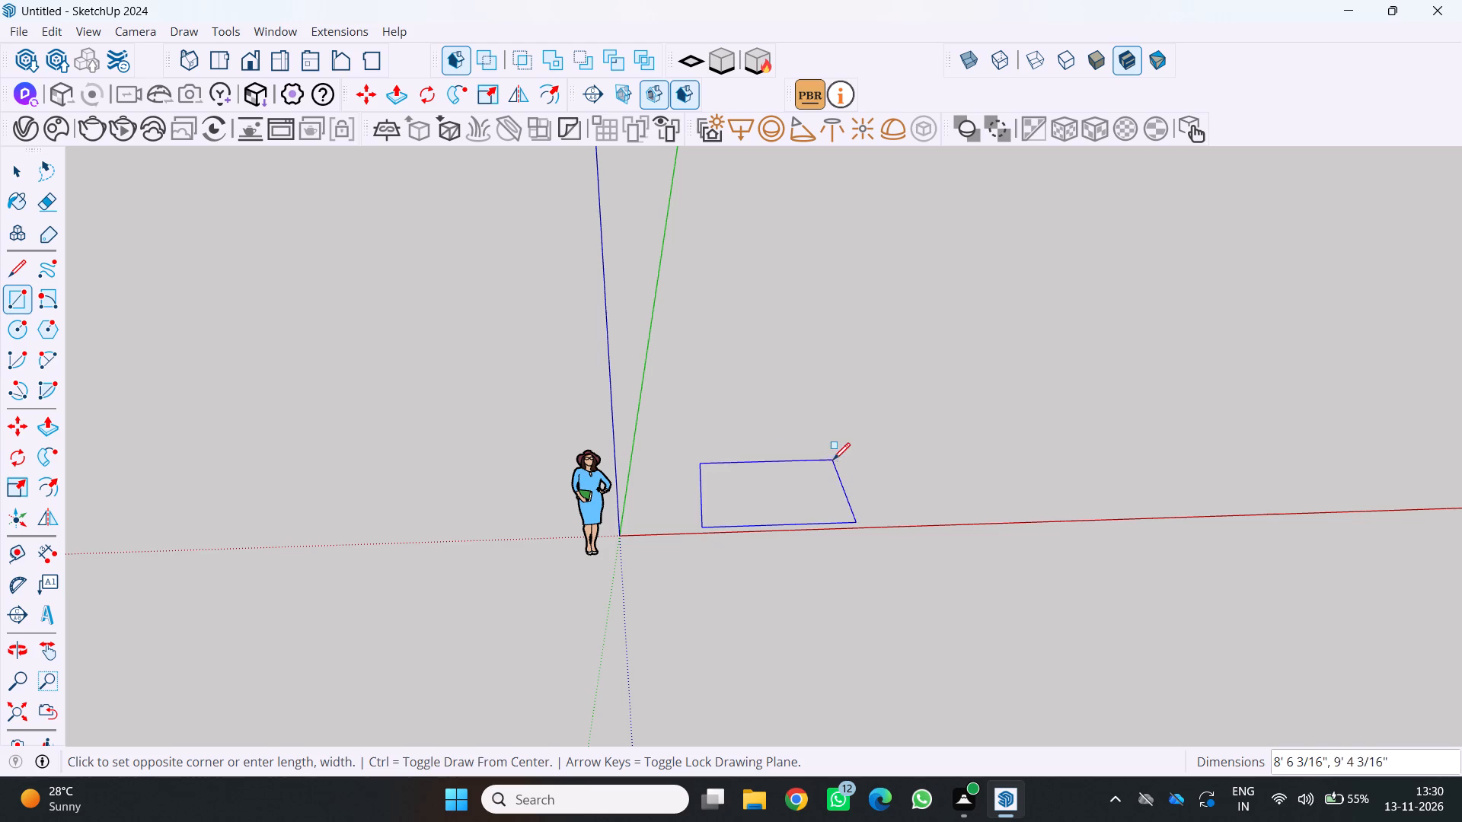
scroll(833, 460, down, 1)
middle_drag(827, 461, 691, 521)
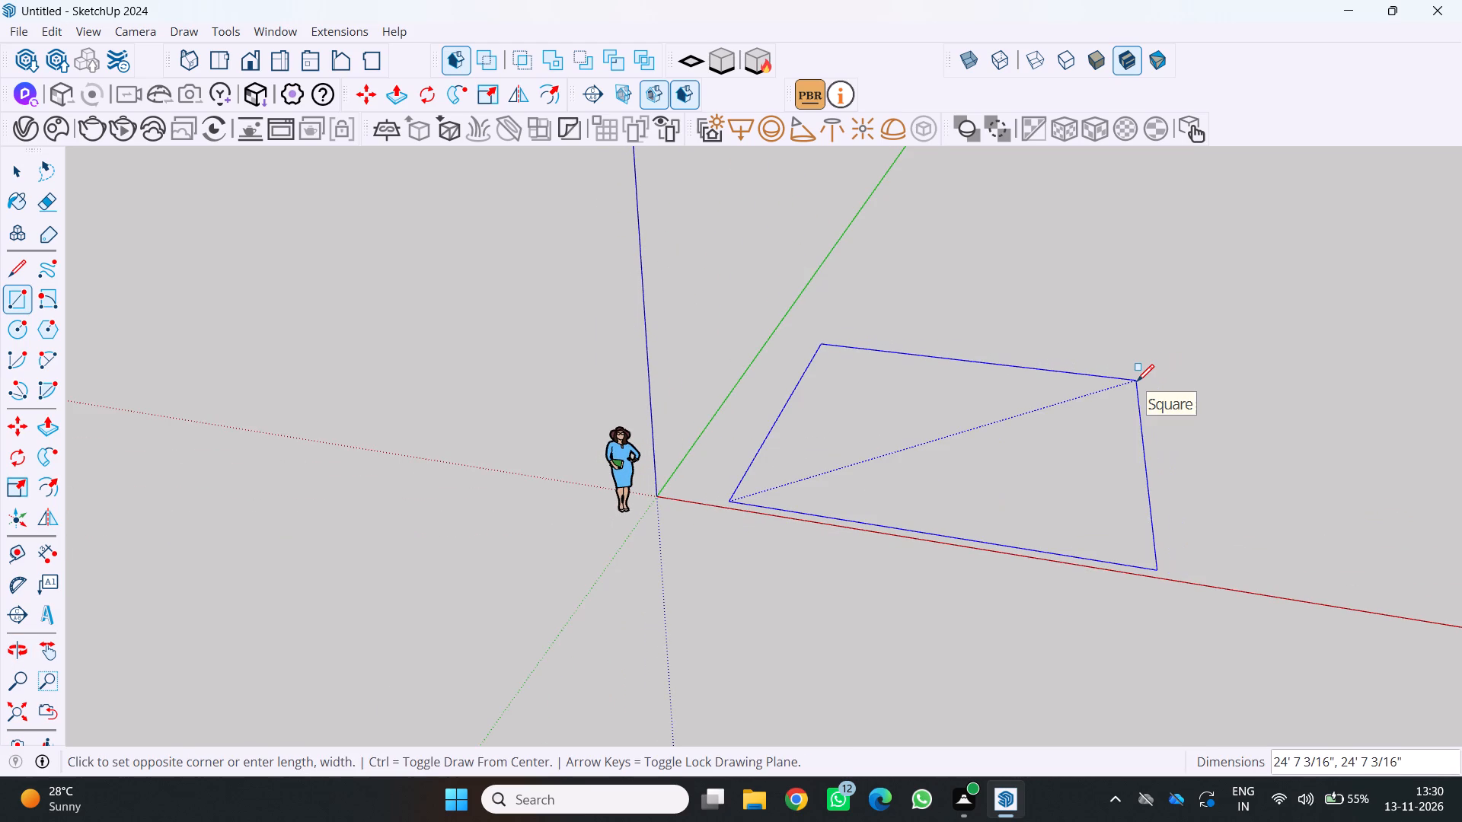
text(700,800)
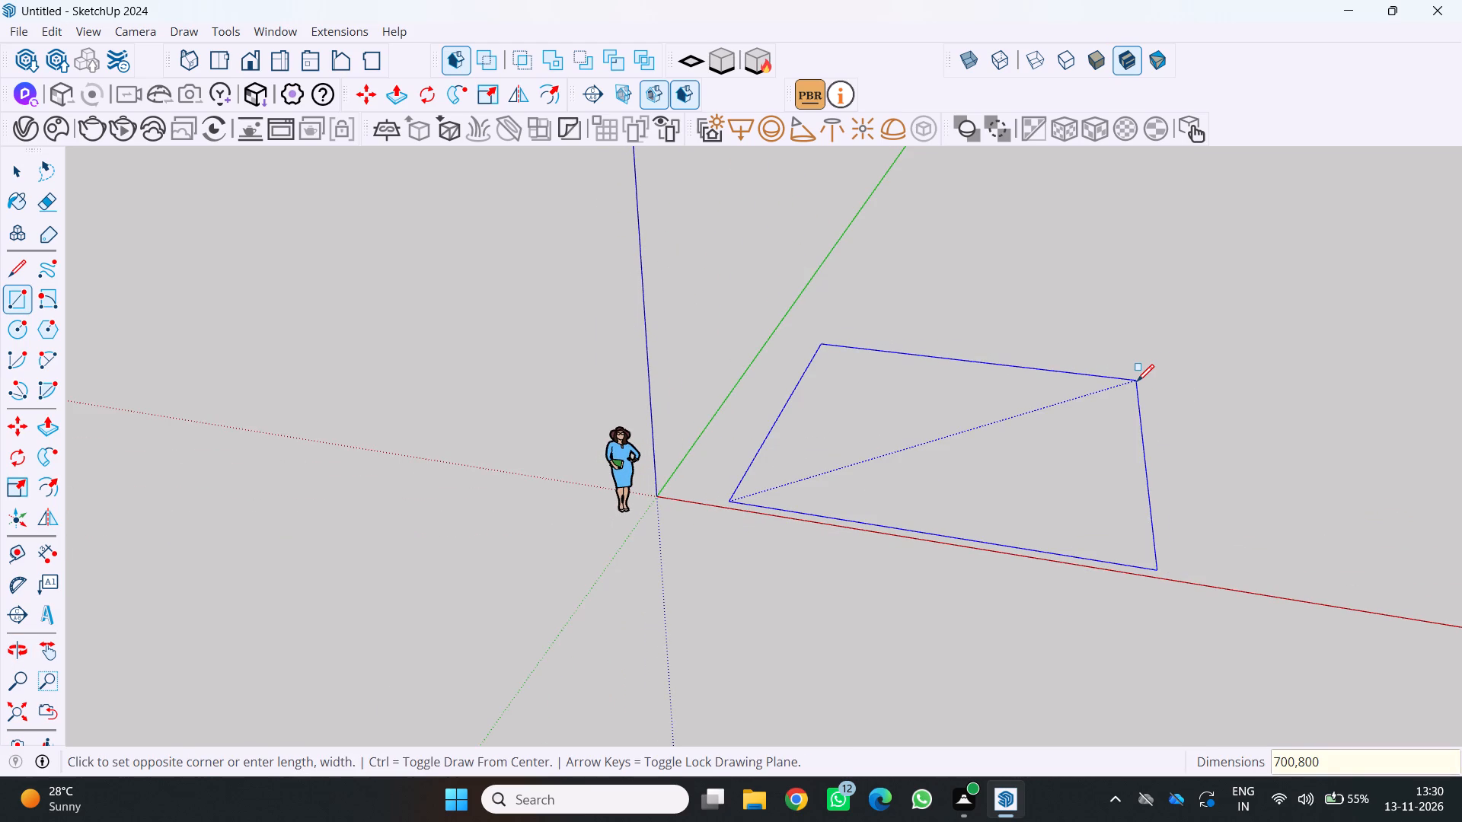
key(Return)
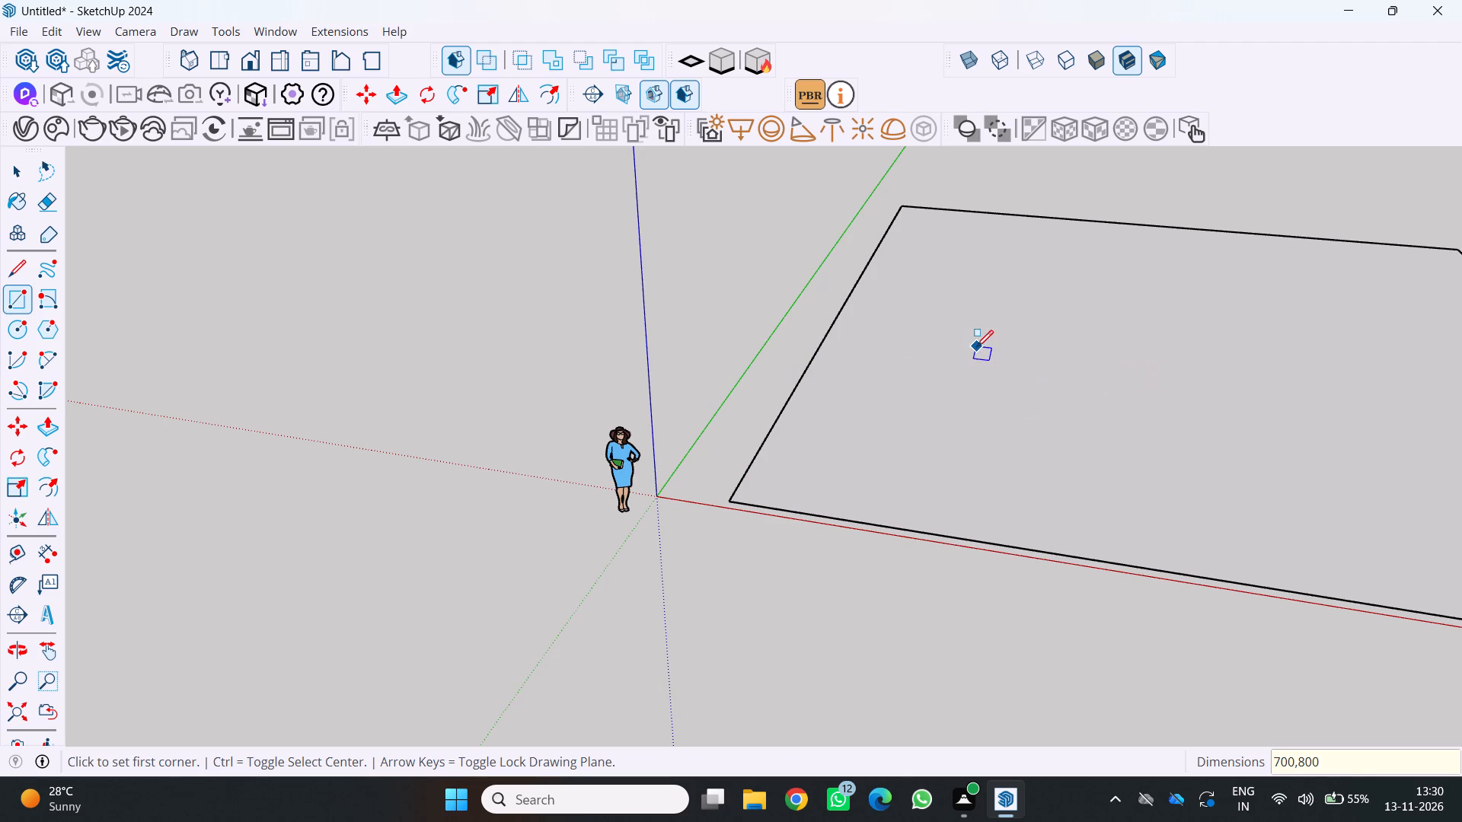
Examine the rectangle's size against the scale figure from several angles and distances.
scroll(967, 346, down, 3)
scroll(867, 353, down, 8)
middle_drag(1161, 435, 918, 534)
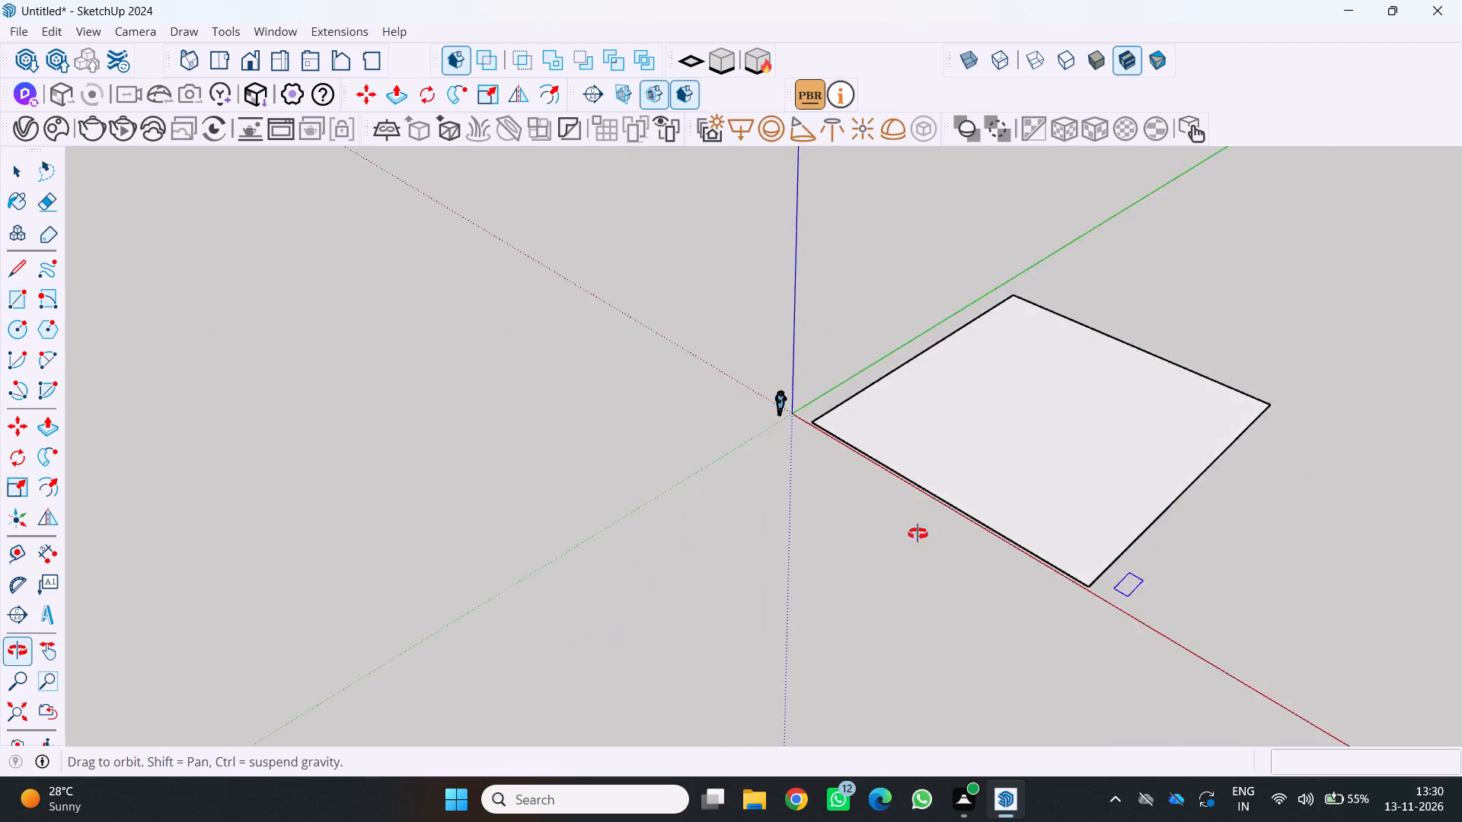
middle_drag(918, 534, 886, 561)
middle_drag(838, 635, 1065, 480)
scroll(1074, 534, up, 10)
scroll(528, 594, up, 2)
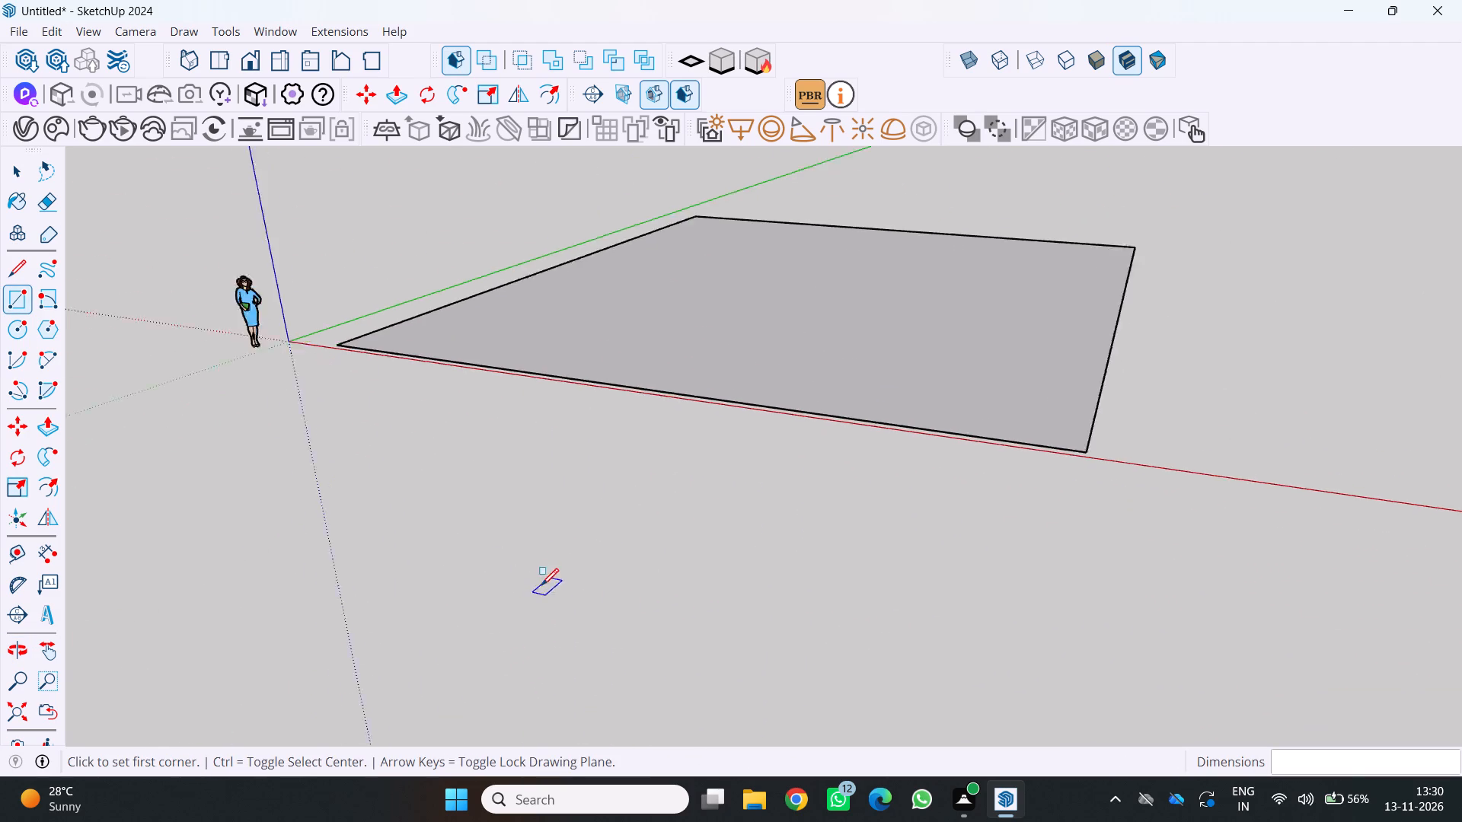
scroll(541, 585, up, 2)
scroll(638, 525, up, 1)
middle_drag(638, 525, 296, 645)
scroll(296, 645, down, 11)
middle_drag(314, 636, 747, 437)
scroll(477, 640, down, 1)
middle_drag(476, 650, 443, 709)
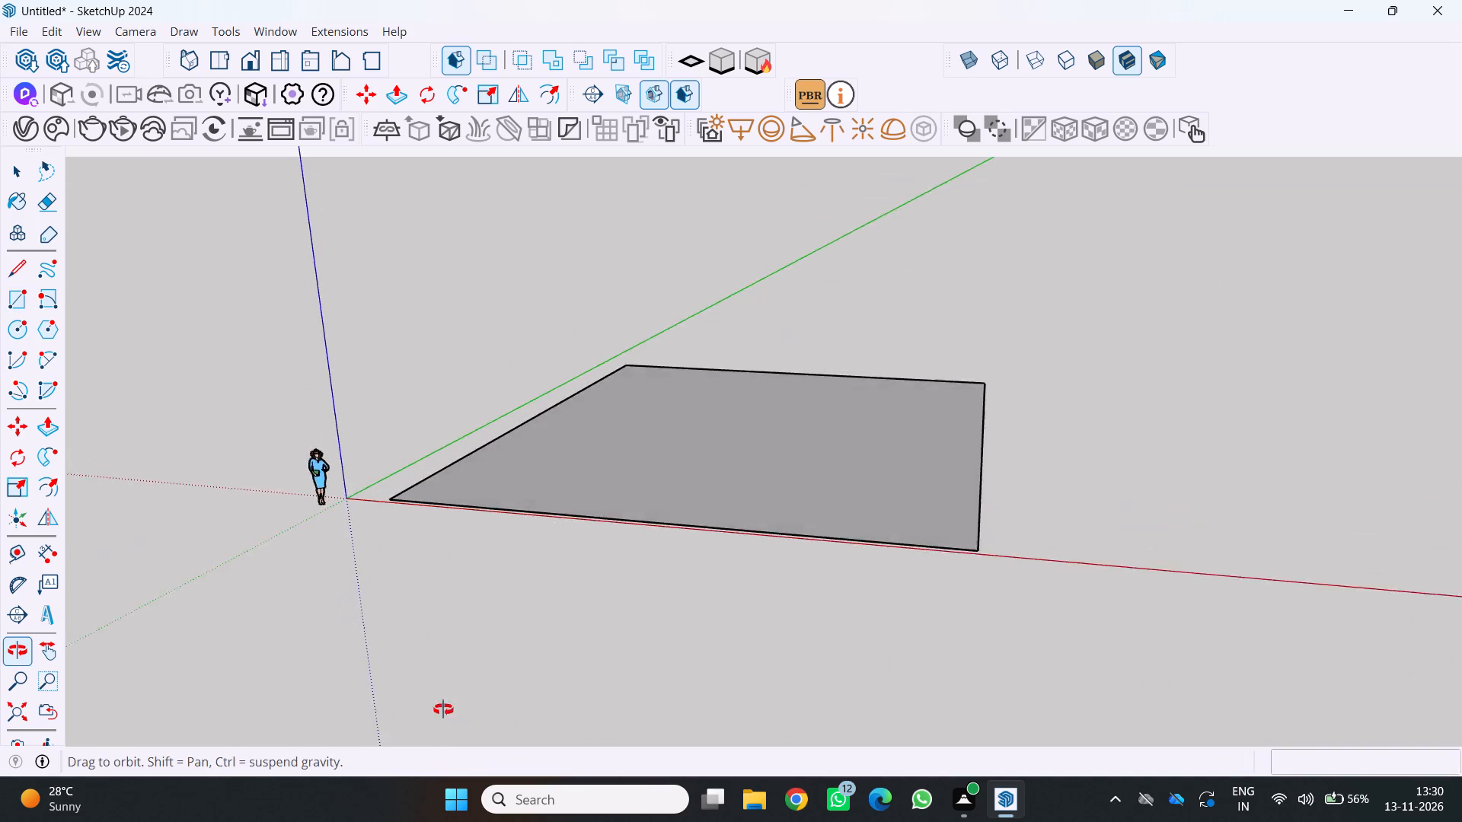
middle_drag(443, 709, 410, 602)
scroll(390, 613, down, 4)
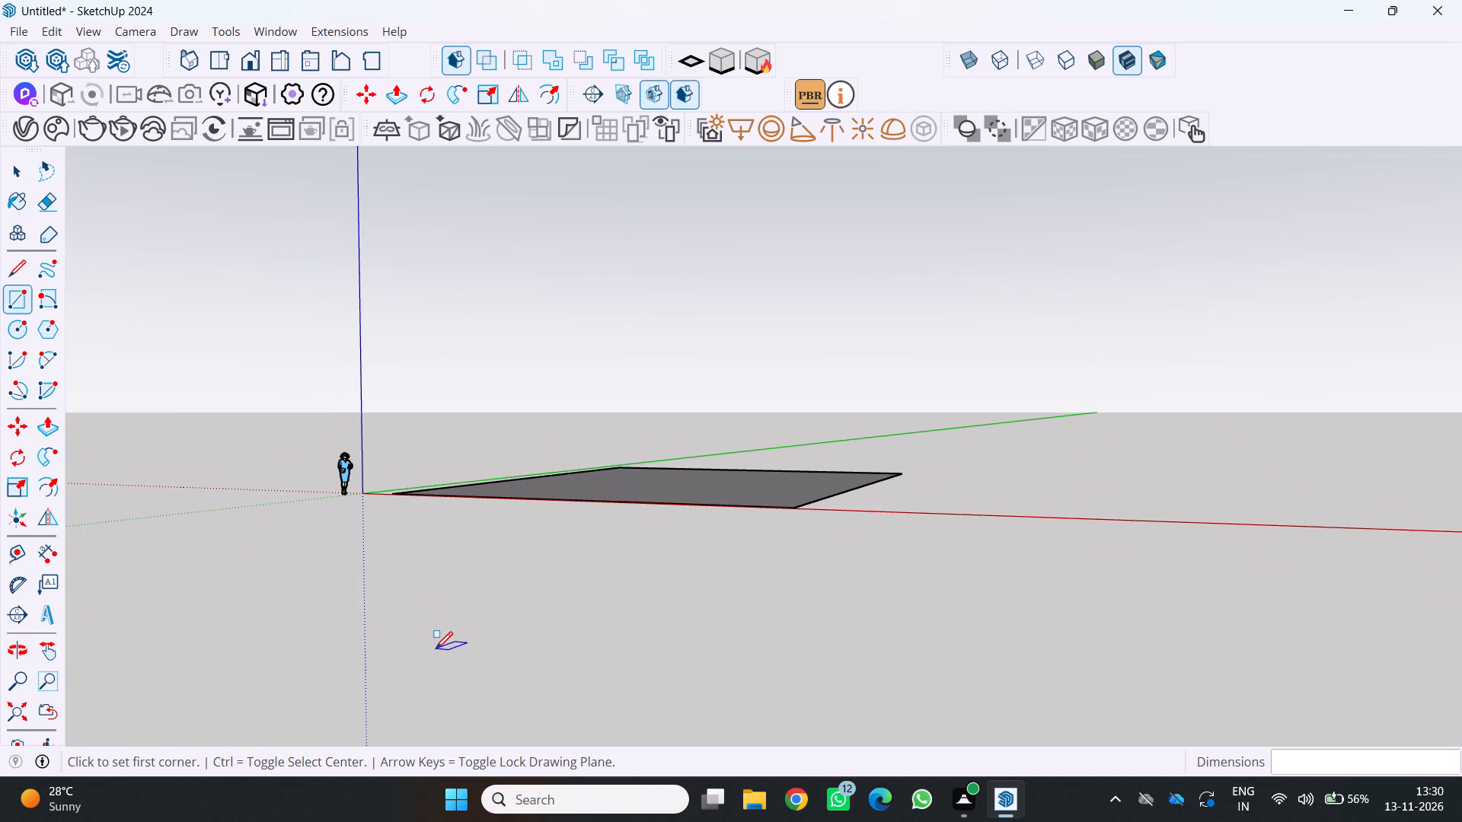
middle_drag(537, 648, 506, 674)
middle_drag(506, 670, 507, 663)
scroll(590, 593, up, 3)
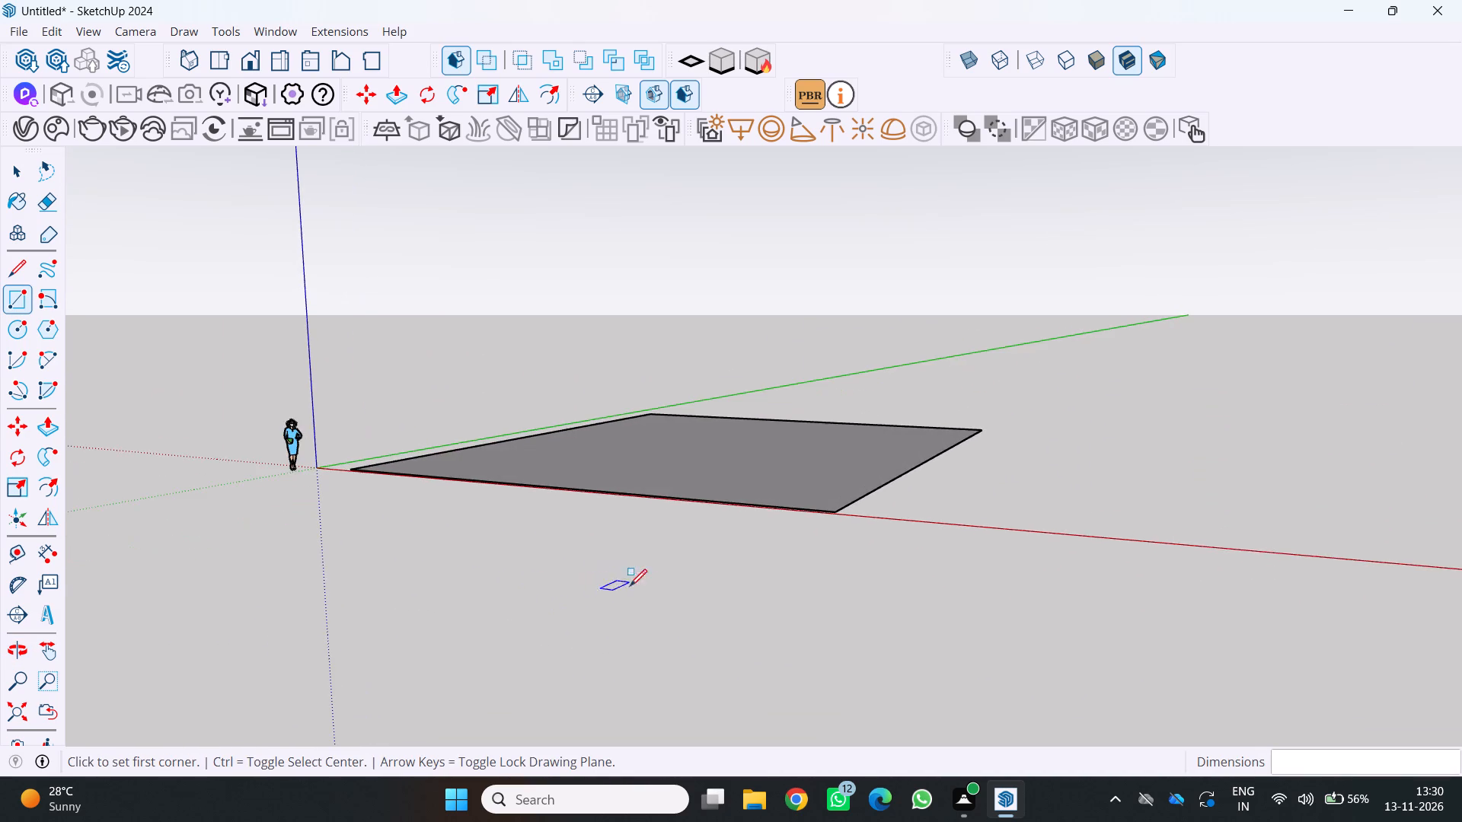
scroll(641, 586, up, 4)
middle_drag(641, 585, 269, 604)
middle_drag(548, 585, 1090, 572)
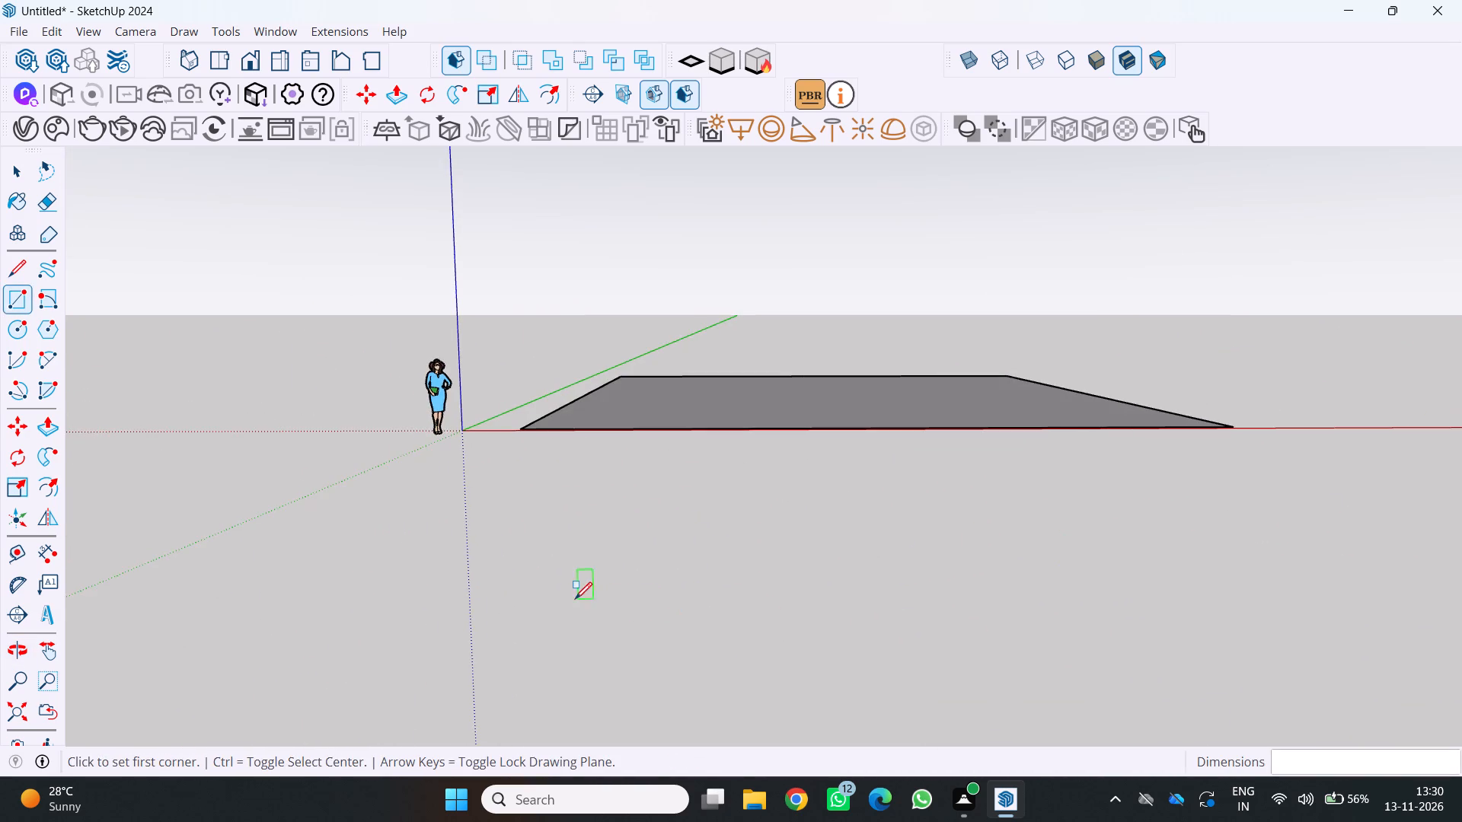
scroll(575, 599, up, 1)
middle_drag(575, 599, 672, 670)
scroll(664, 677, down, 1)
middle_drag(659, 680, 562, 699)
scroll(559, 699, down, 1)
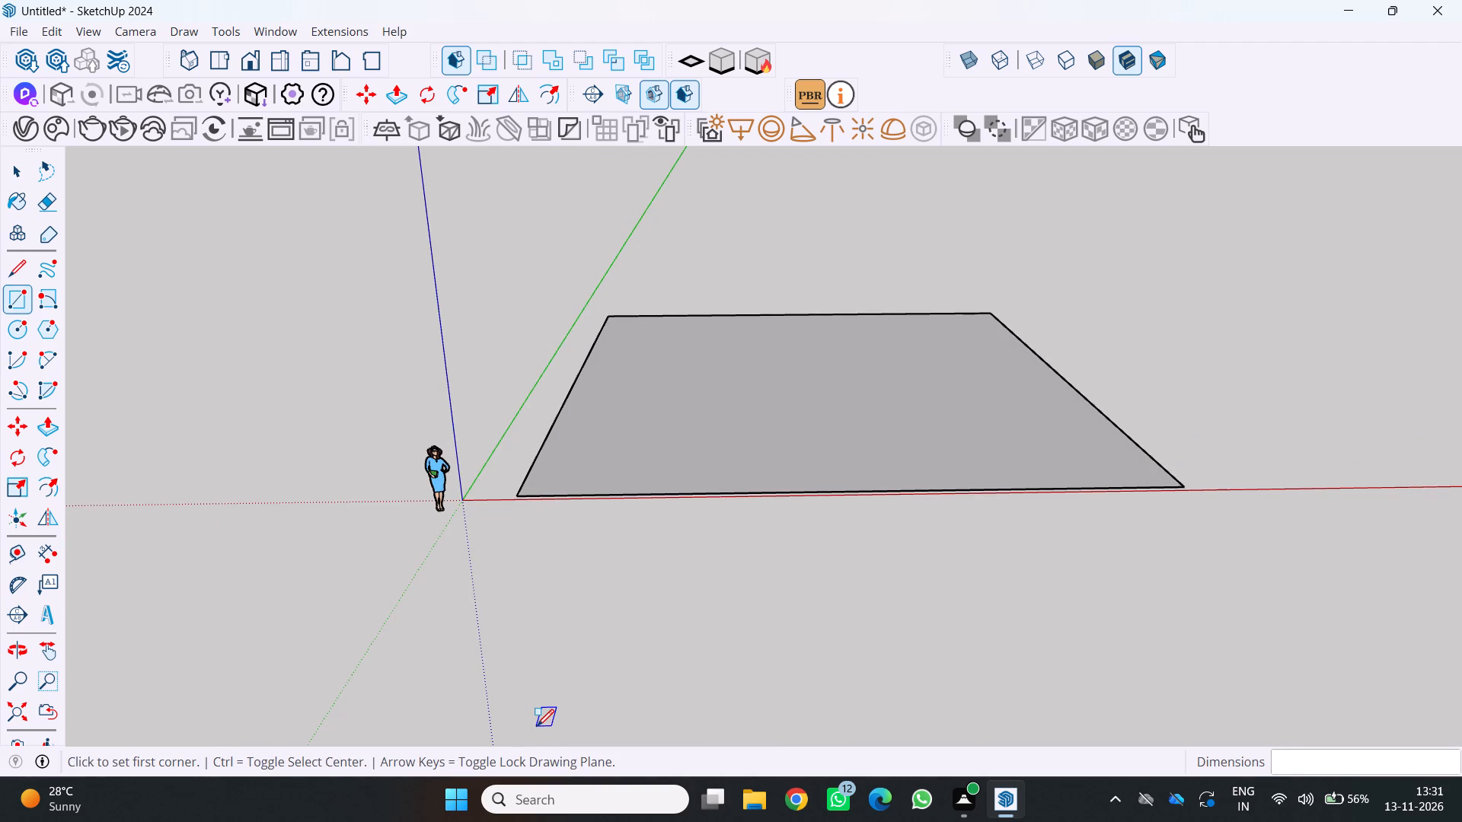
scroll(516, 742, down, 1)
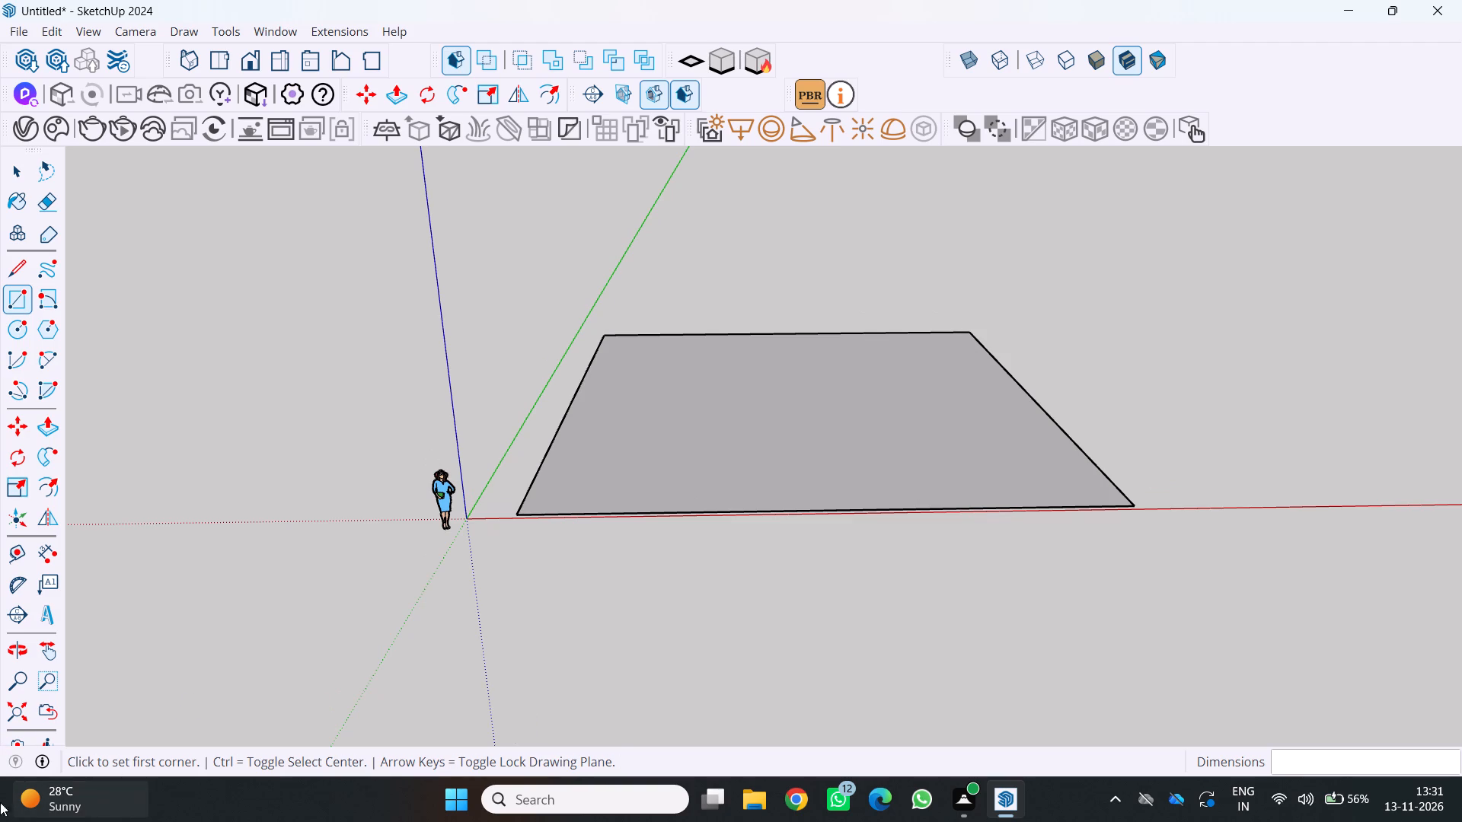
Check the length of the rectangle's edge farthest from the origin along the red axis with a trial dimension, without placing it.
click(46, 554)
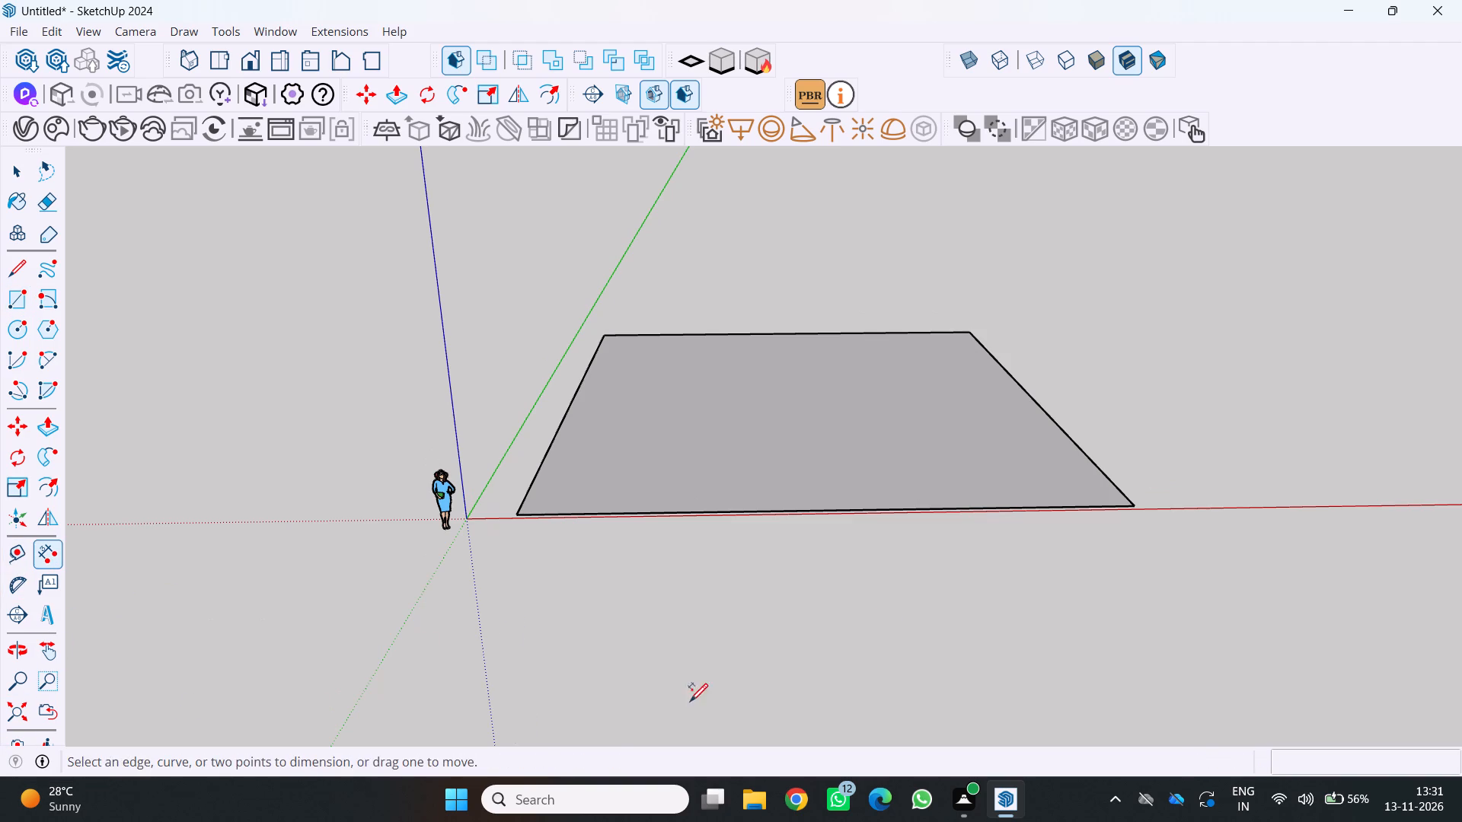
middle_drag(690, 702, 427, 759)
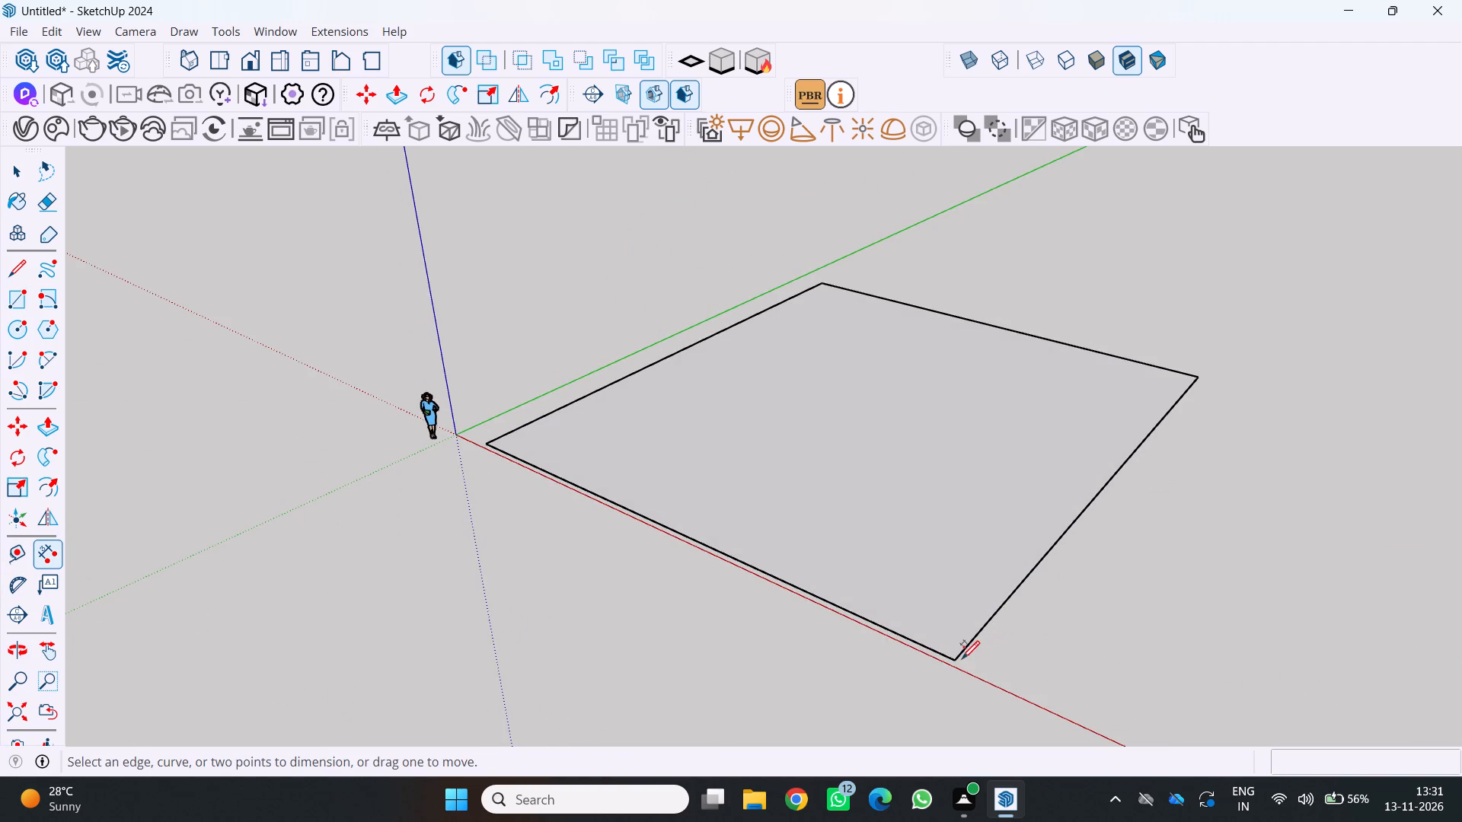
drag(955, 662, 959, 655)
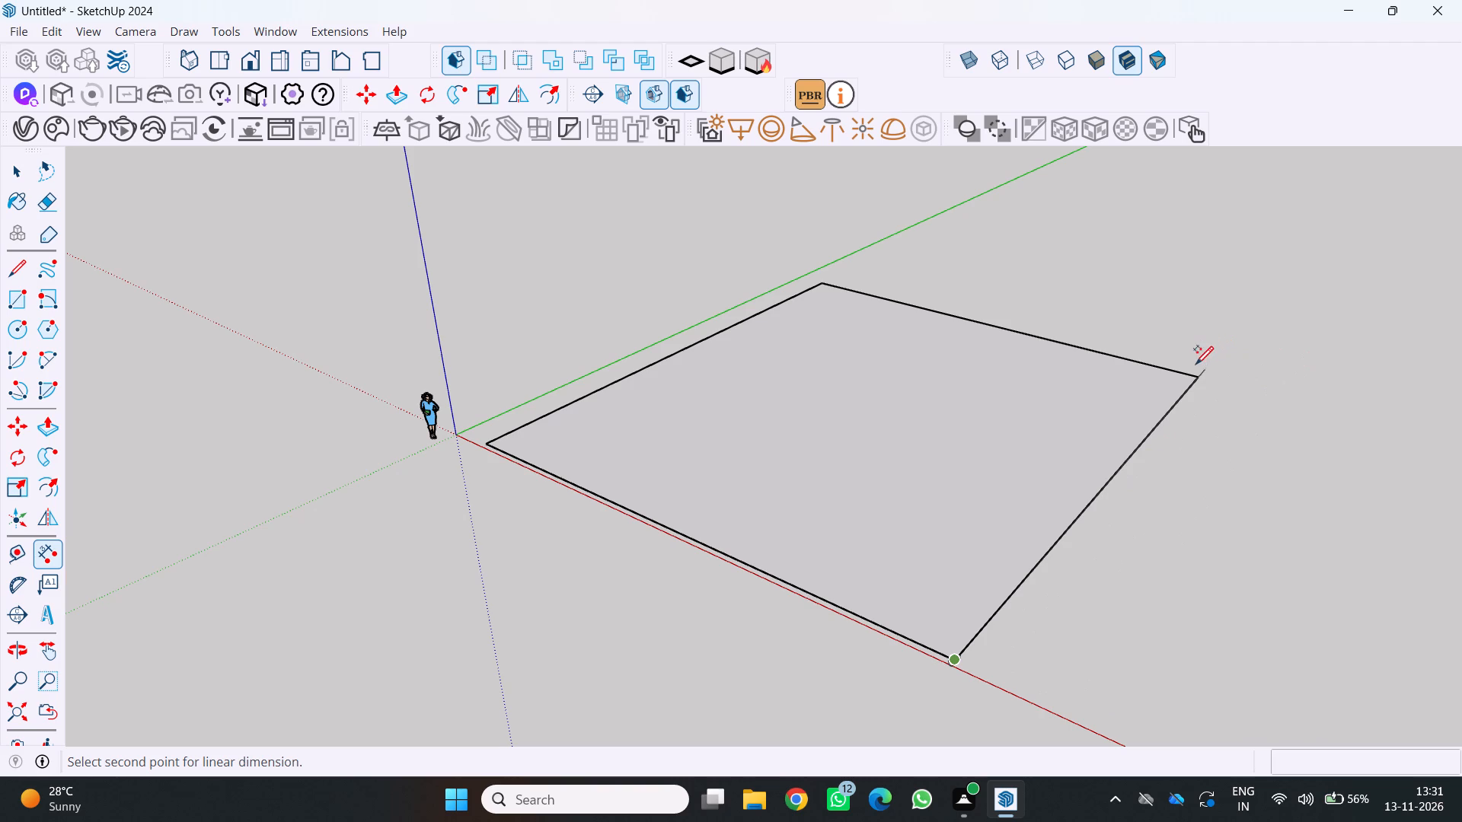
click(1201, 373)
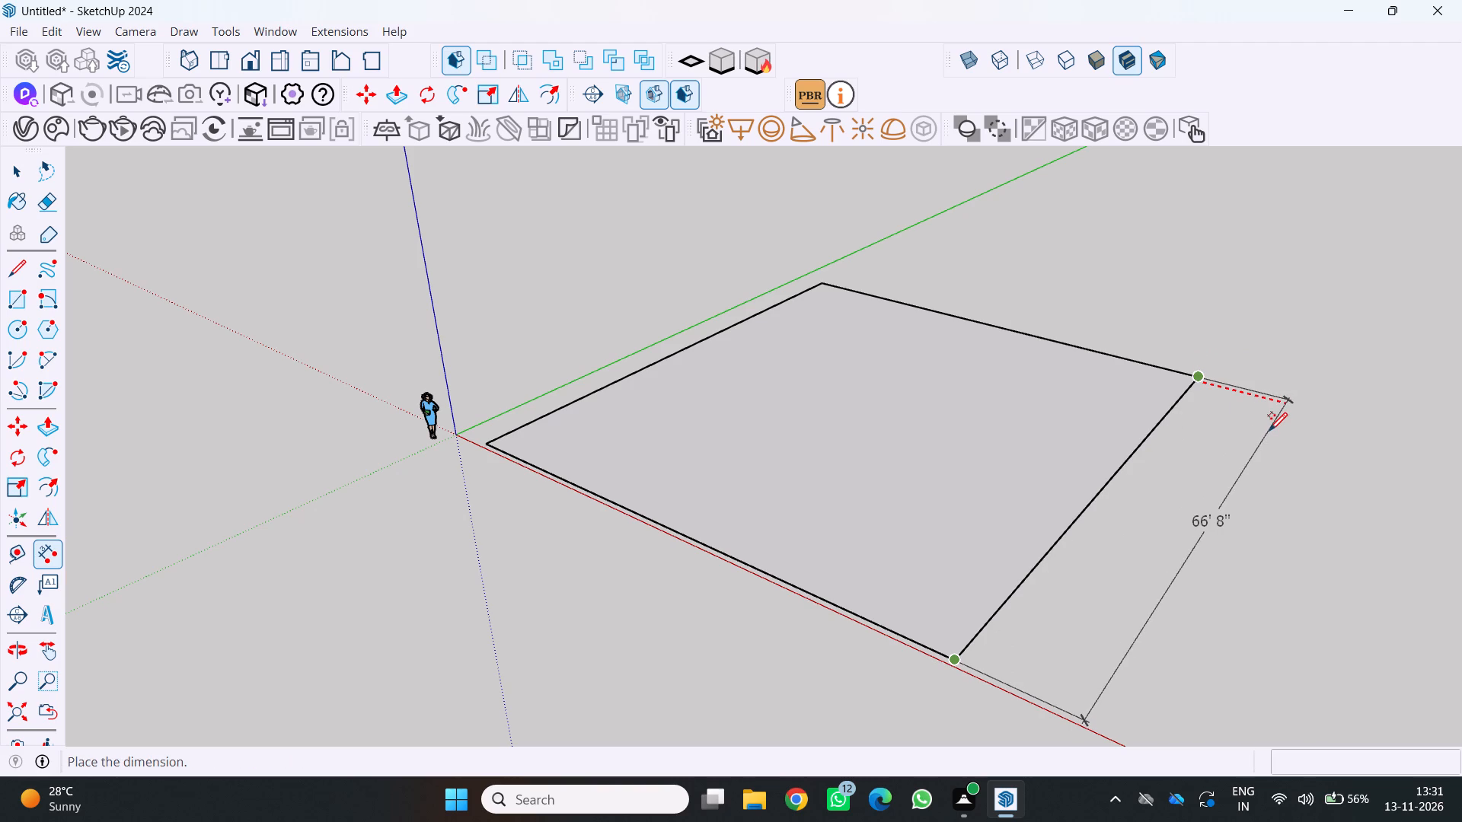
key(Escape)
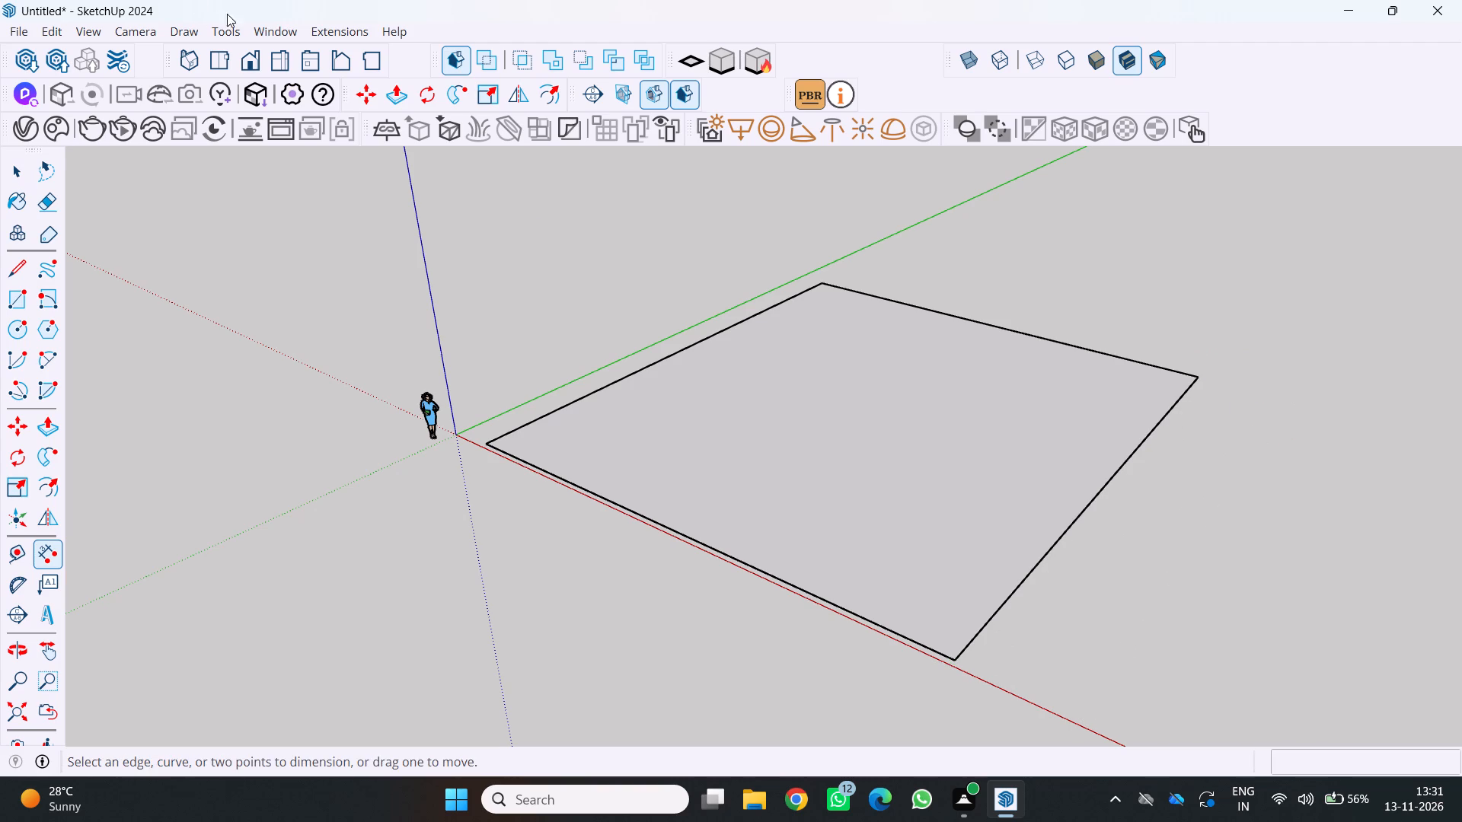
Set the model's measurement units to Decimal format with lengths in Centimeters.
click(273, 26)
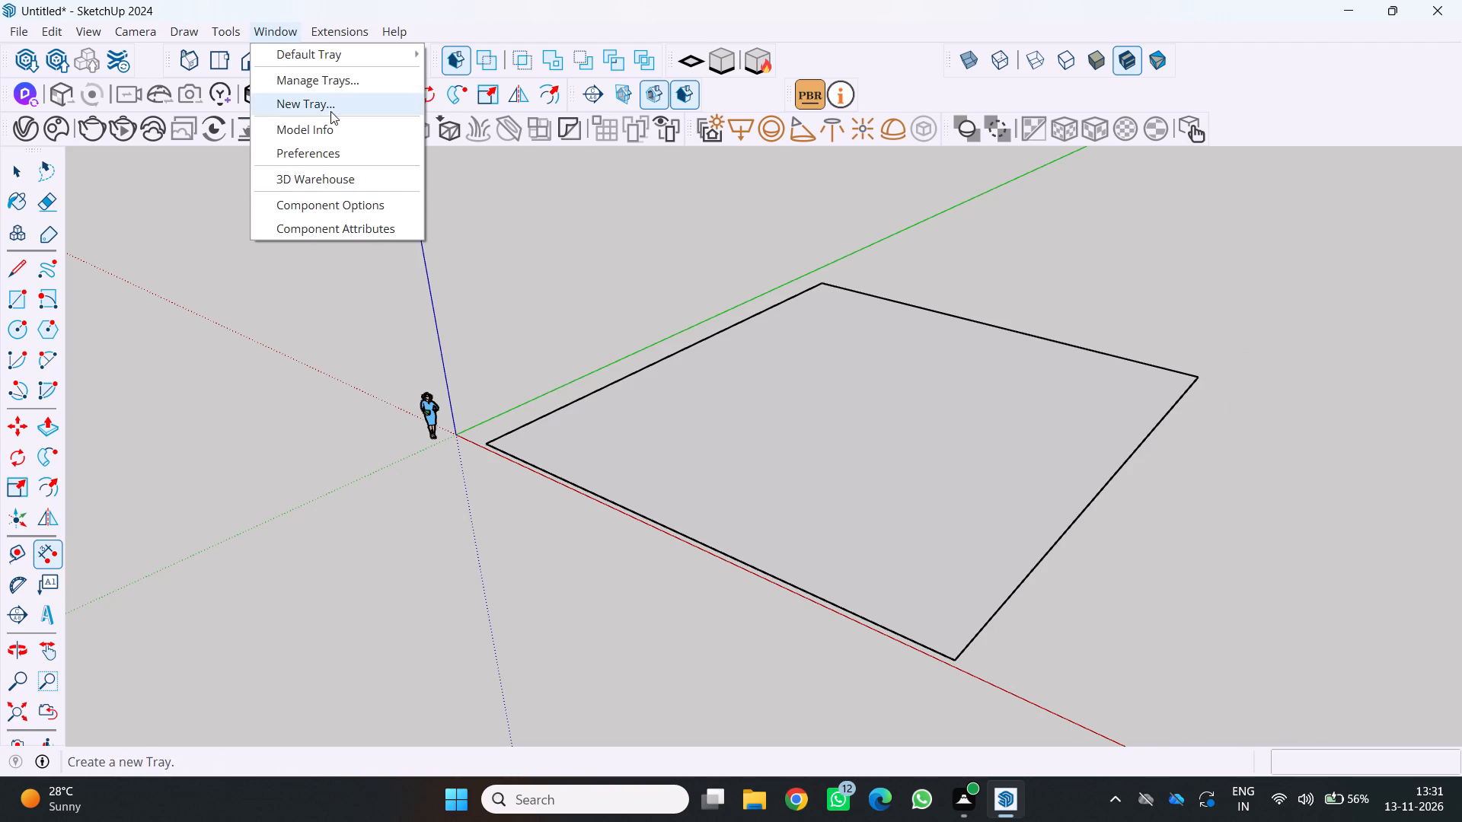
click(327, 123)
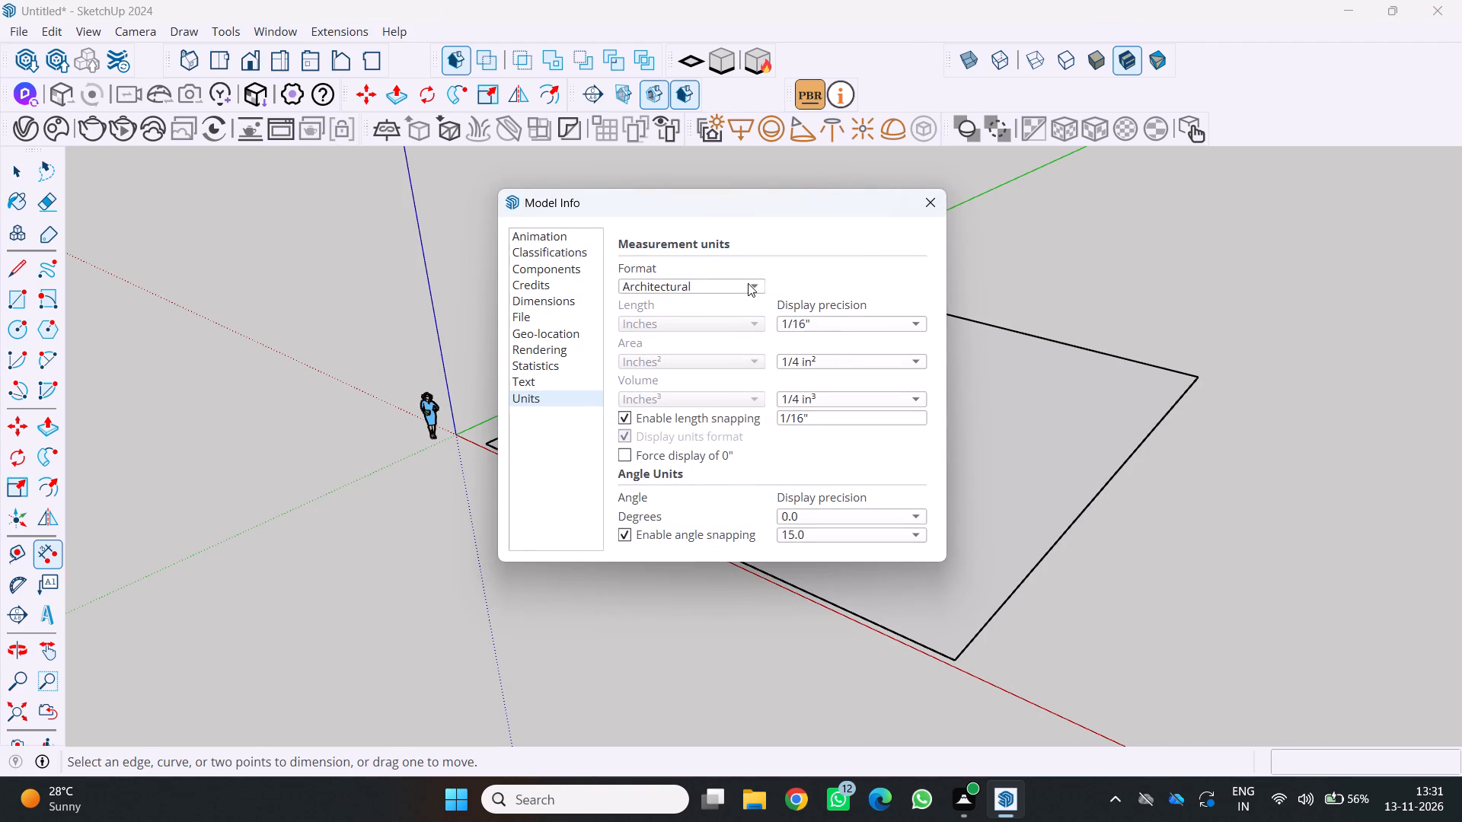
click(748, 283)
click(707, 349)
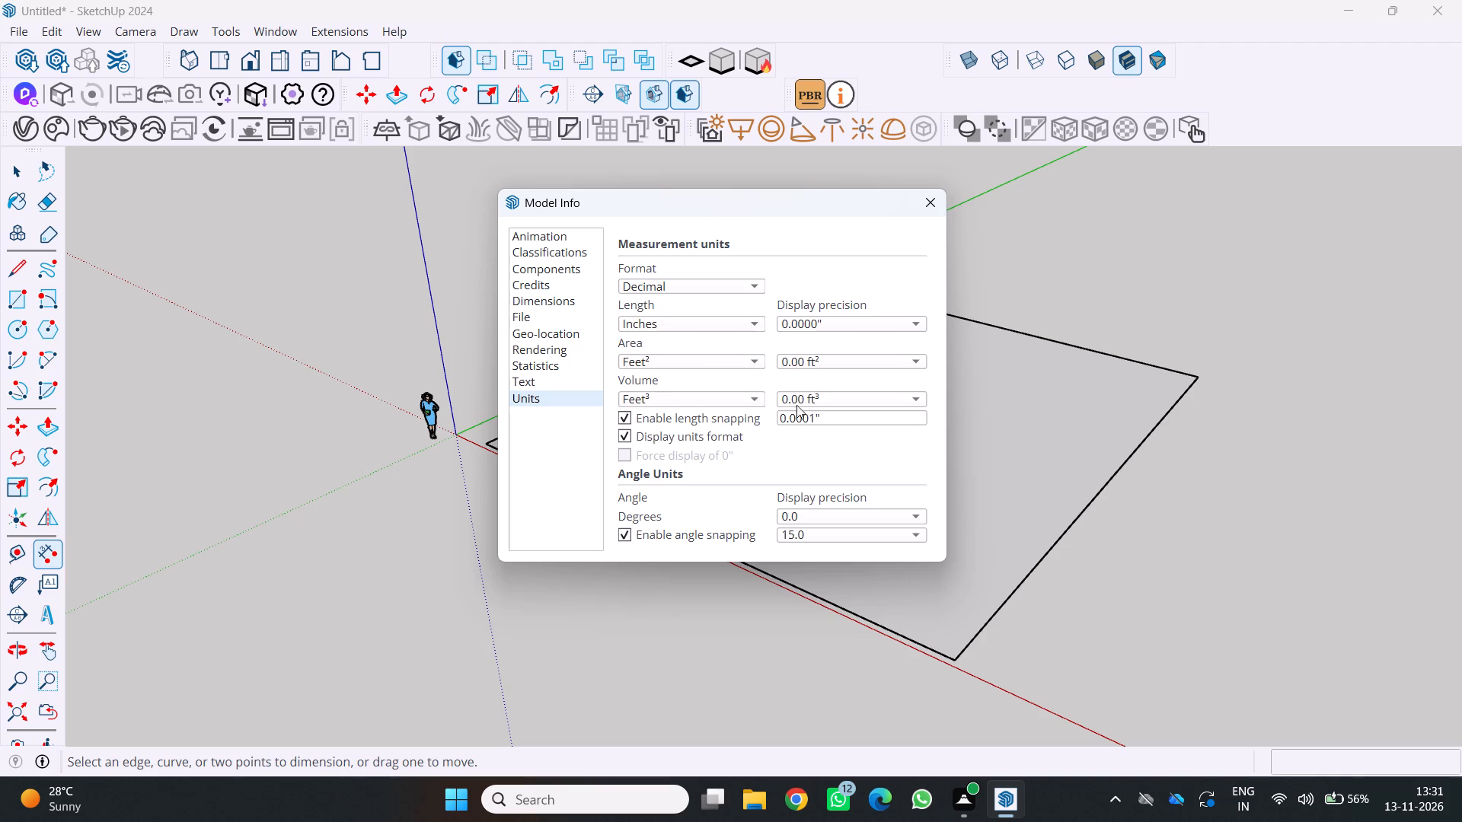
click(660, 329)
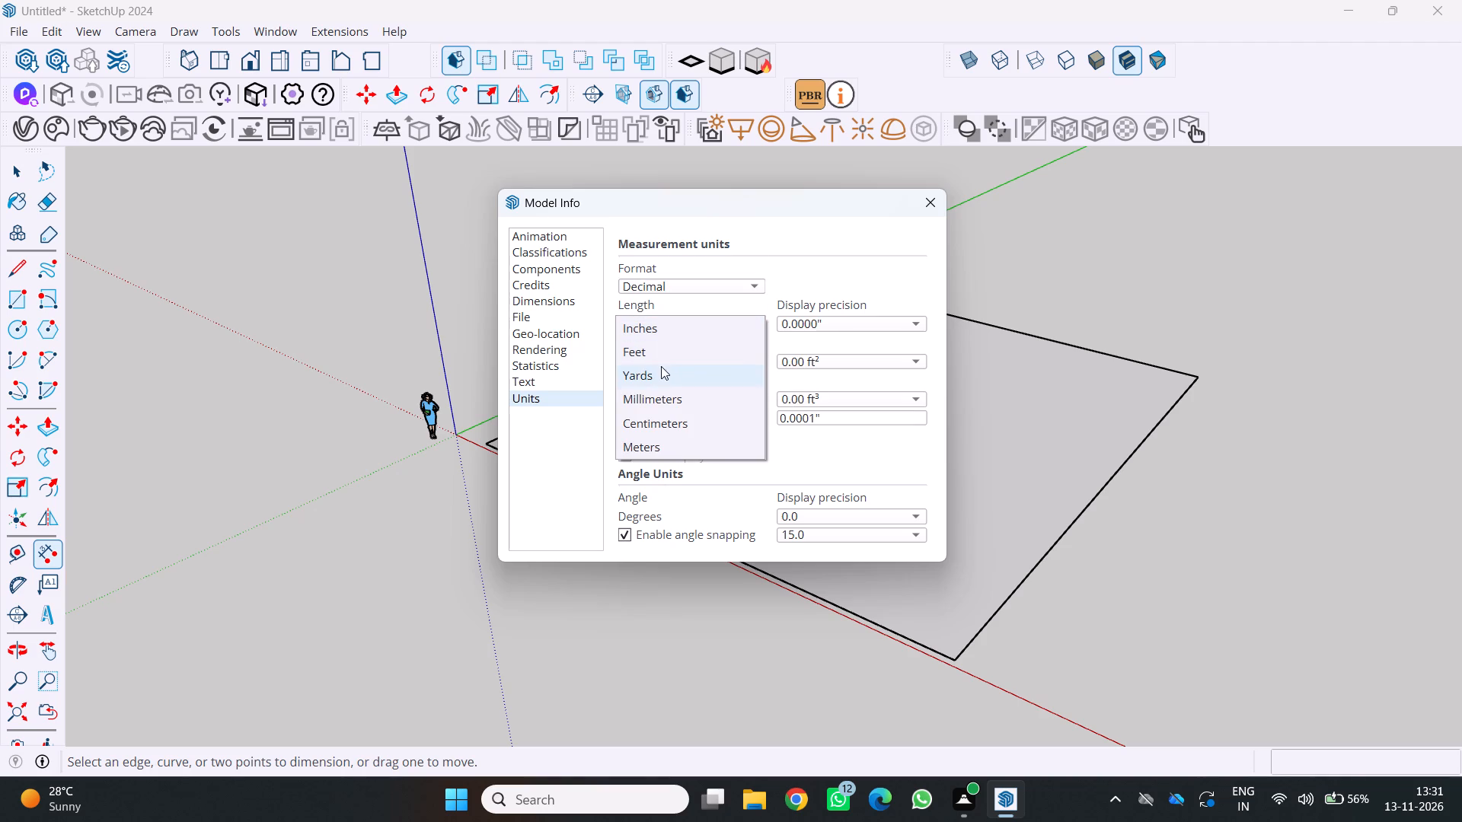
click(664, 395)
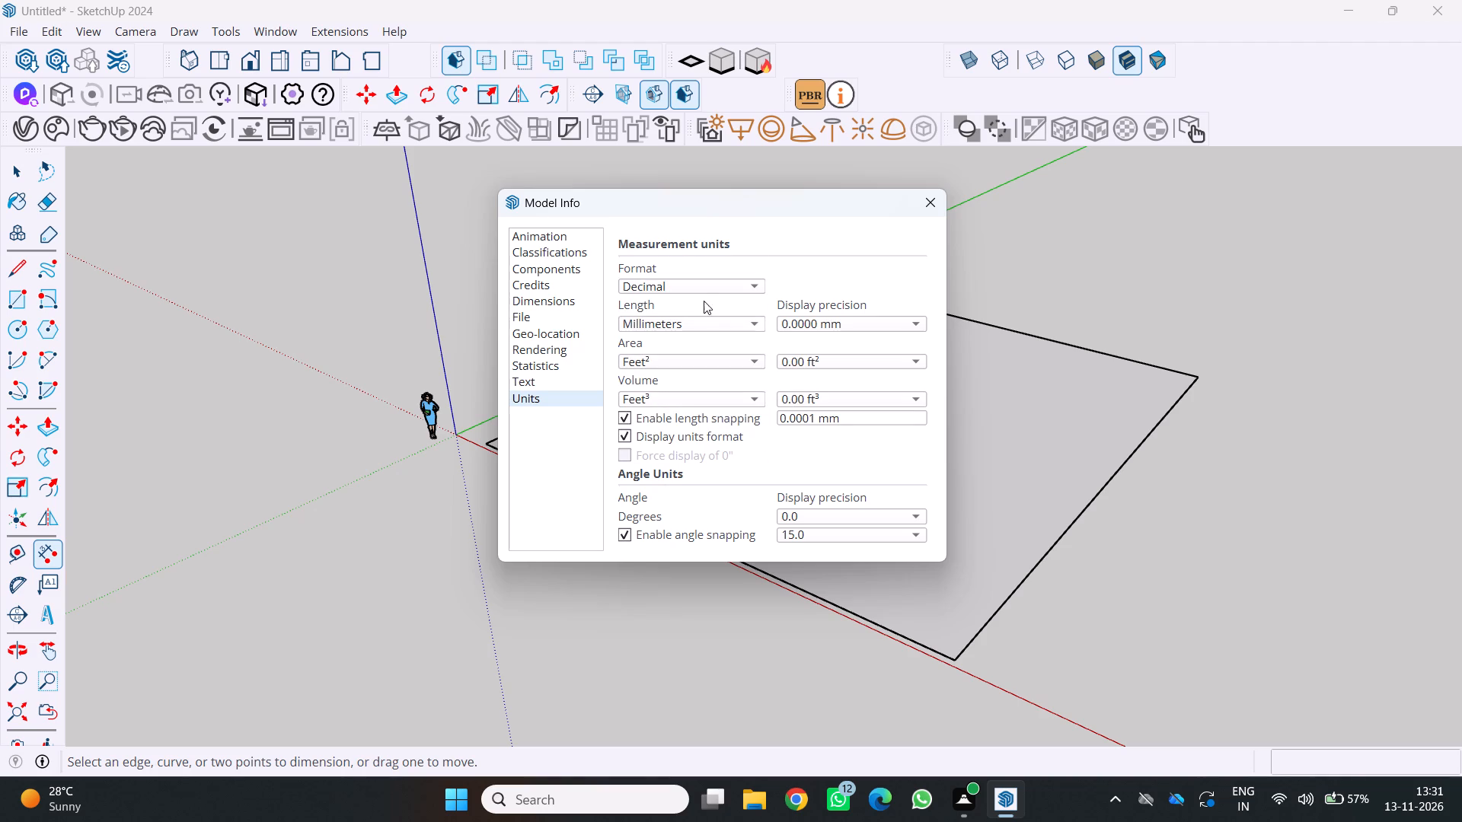
click(705, 330)
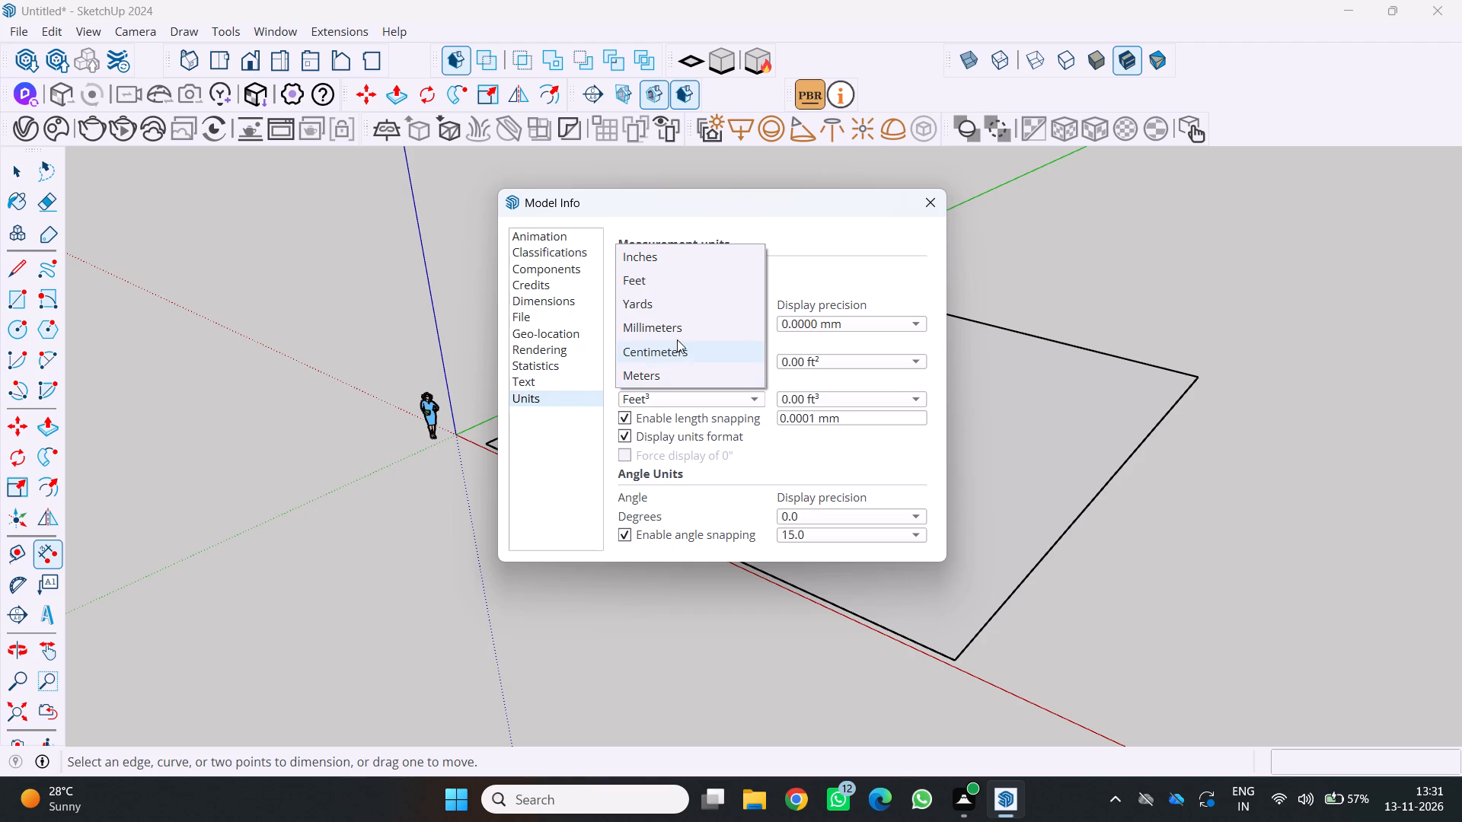
click(677, 339)
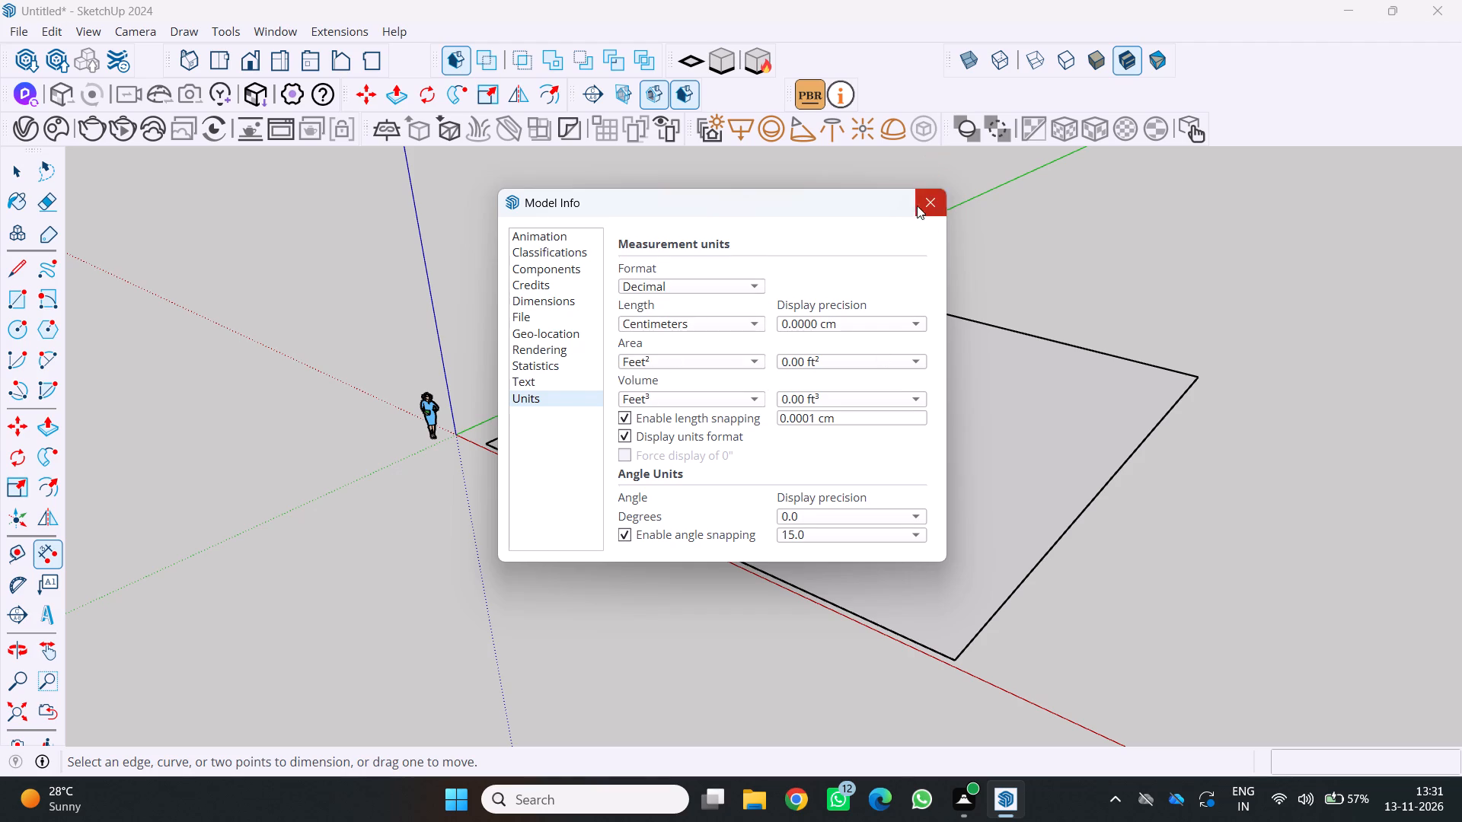
click(919, 202)
Check the length of the same rectangle edge again with a trial dimension, without placing it.
click(46, 553)
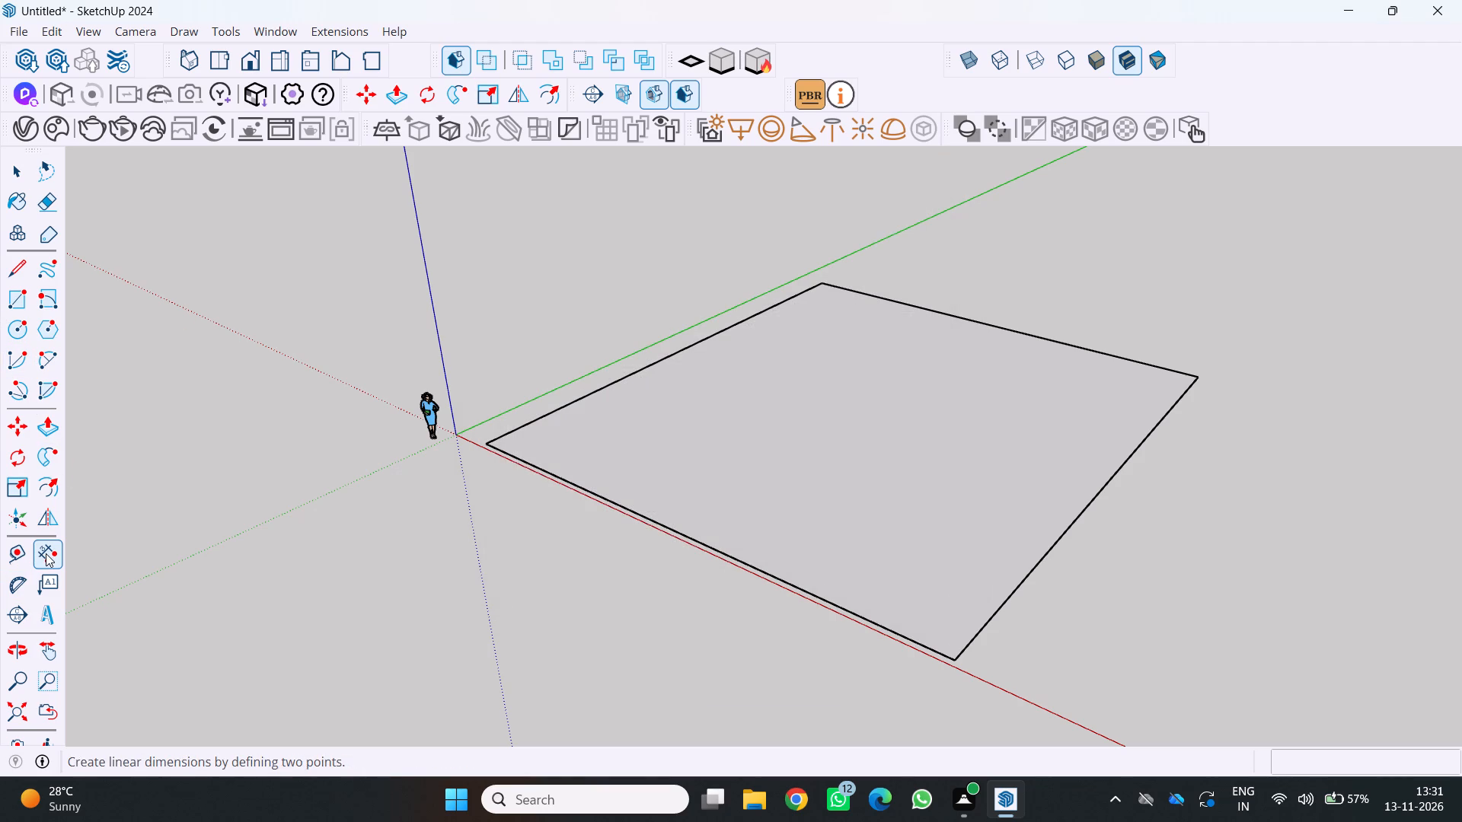
click(959, 655)
click(1195, 375)
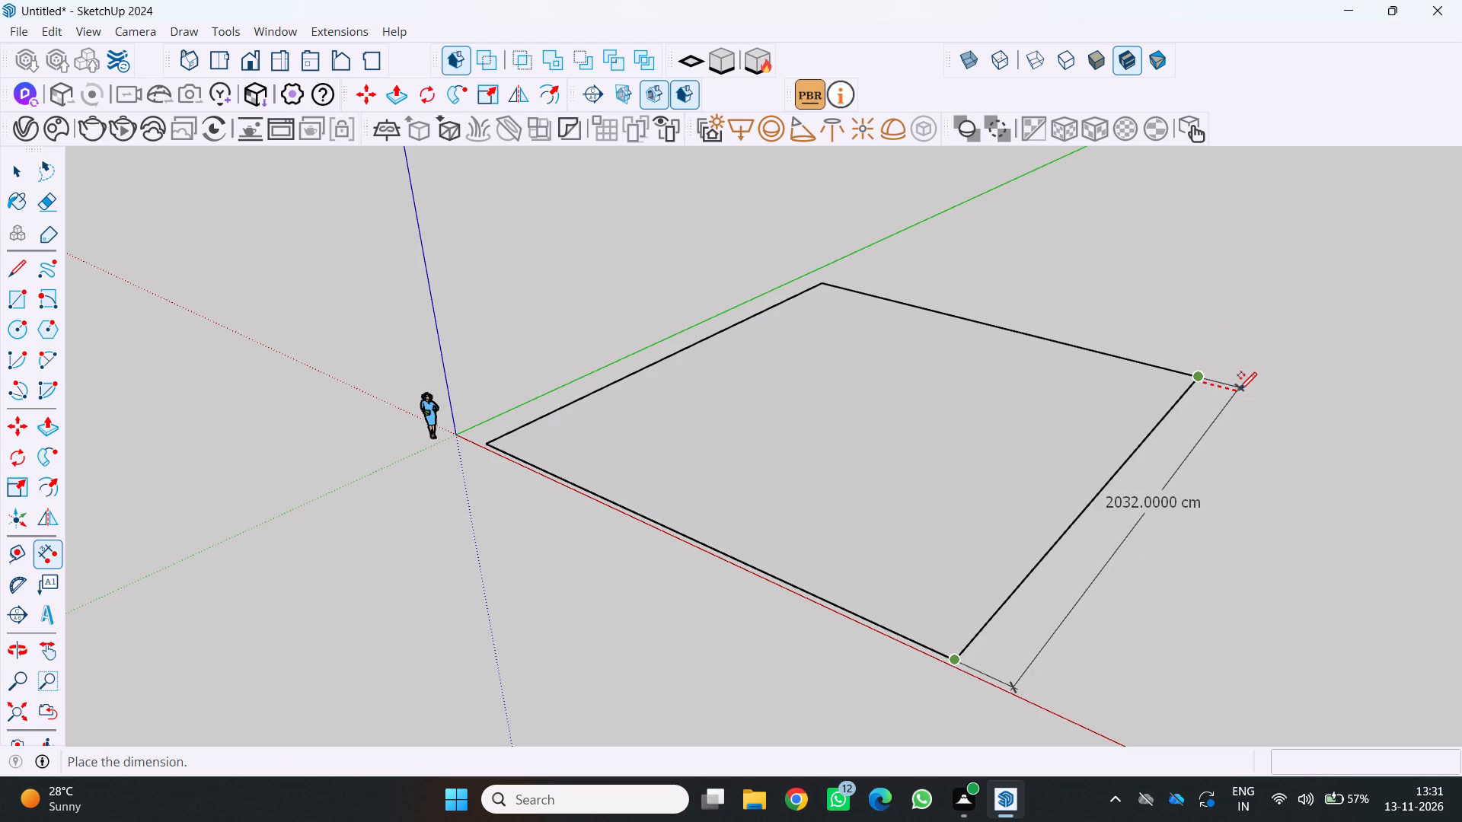
key(Escape)
key(F5)
key(F5)
key(Escape)
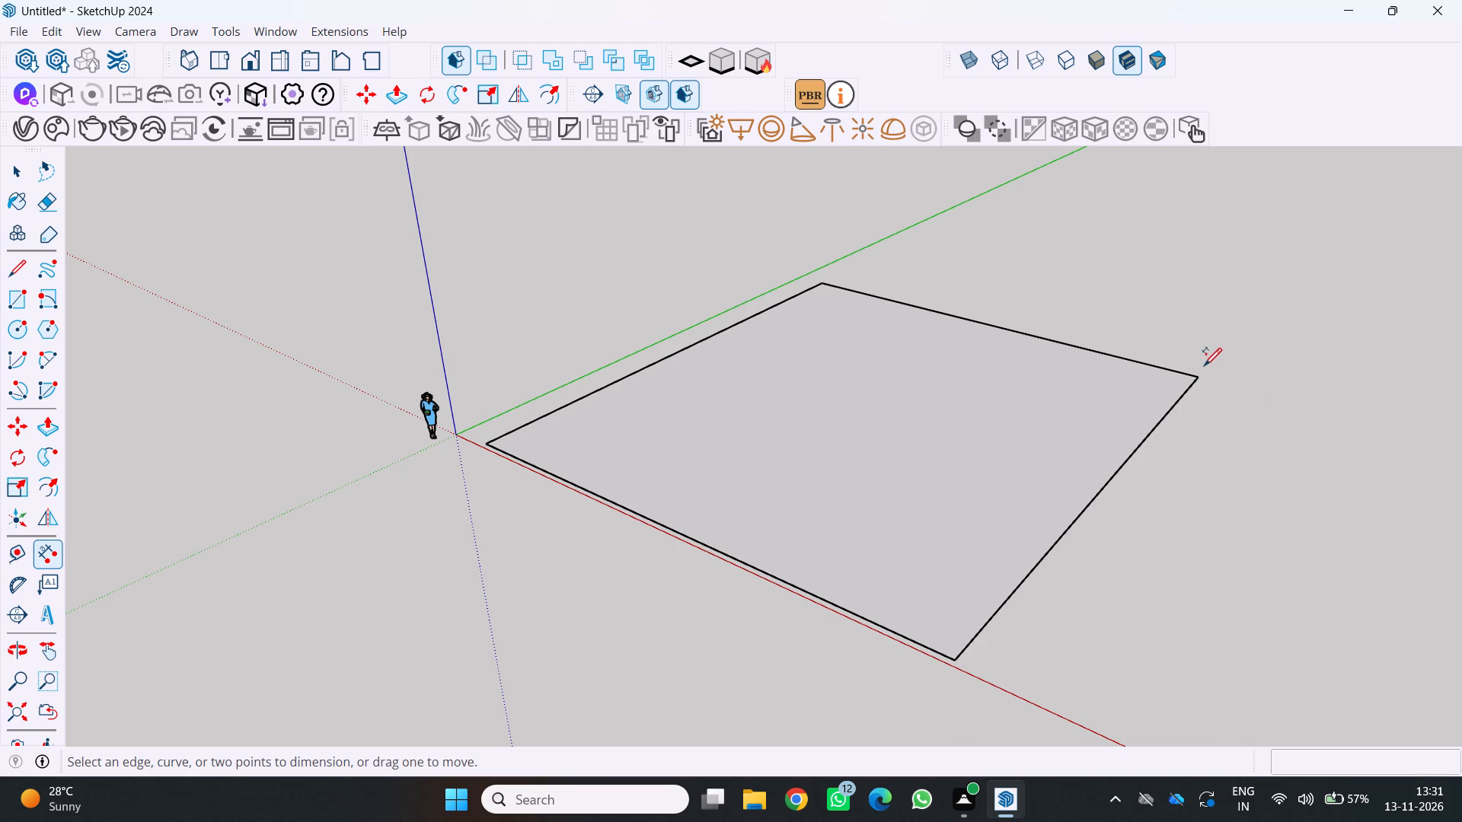
key(Escape)
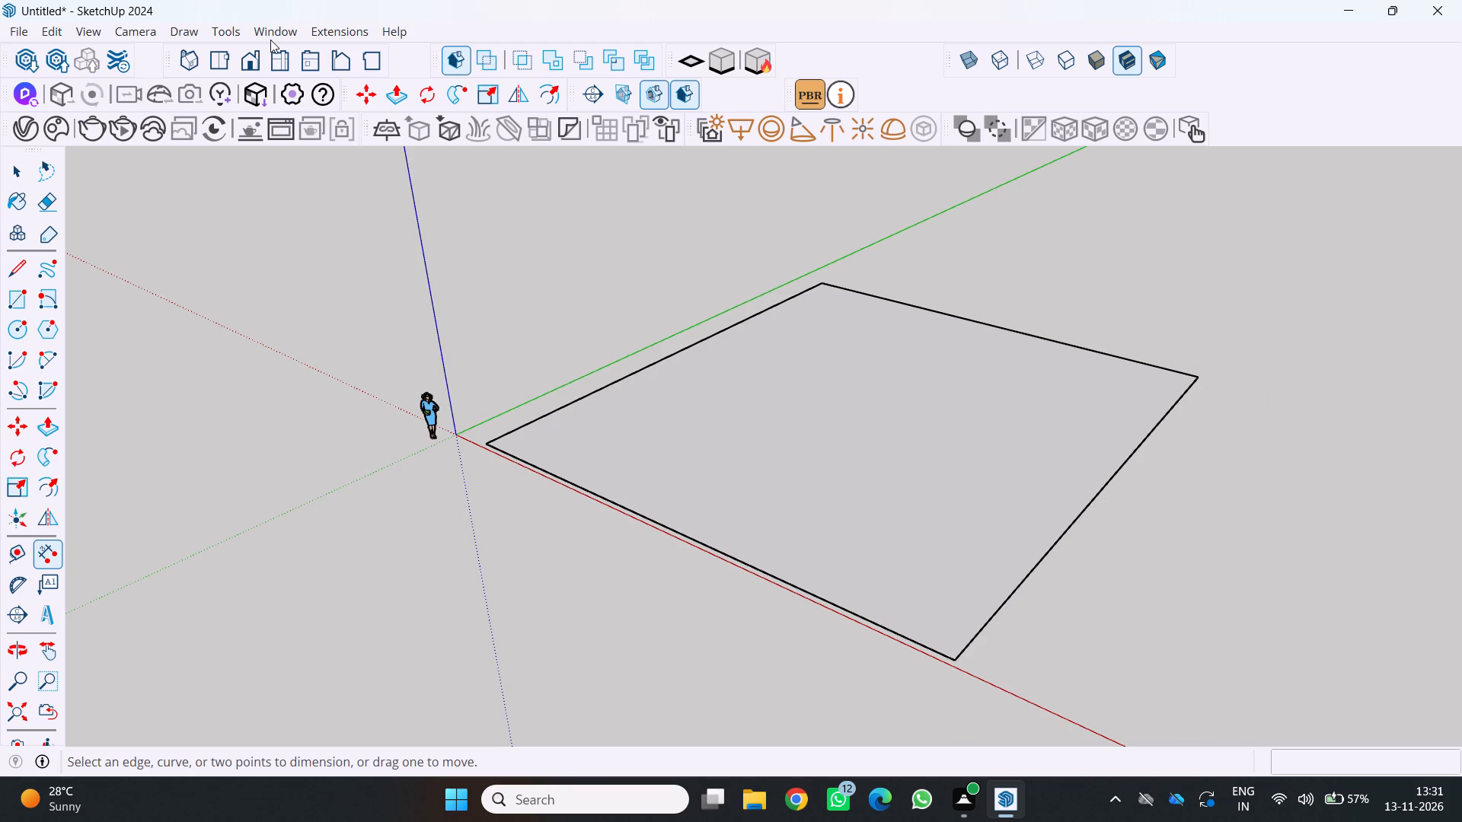
Change the model's length unit to Millimeters in the measurement units settings.
click(273, 32)
click(314, 134)
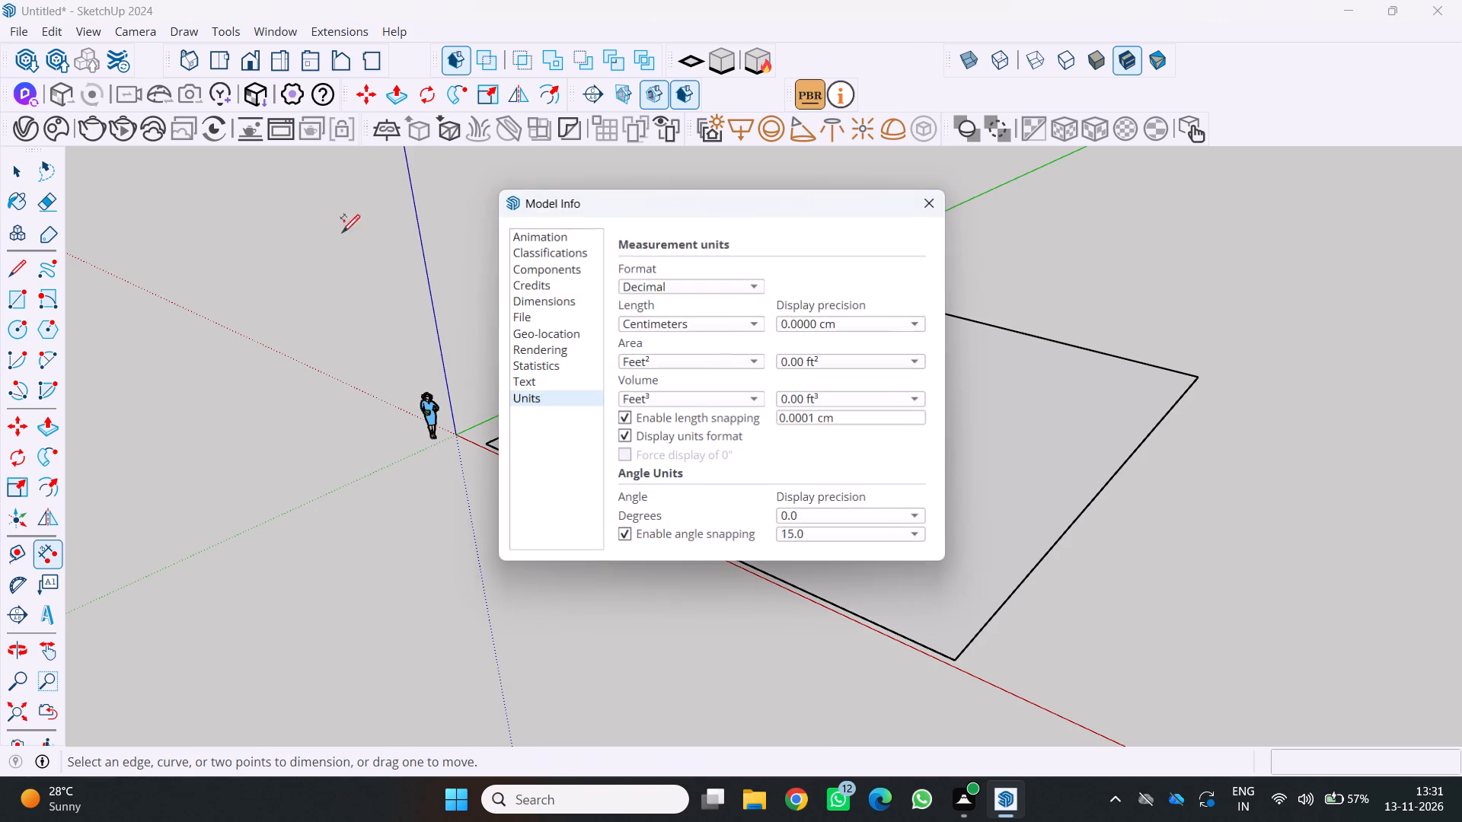
click(730, 325)
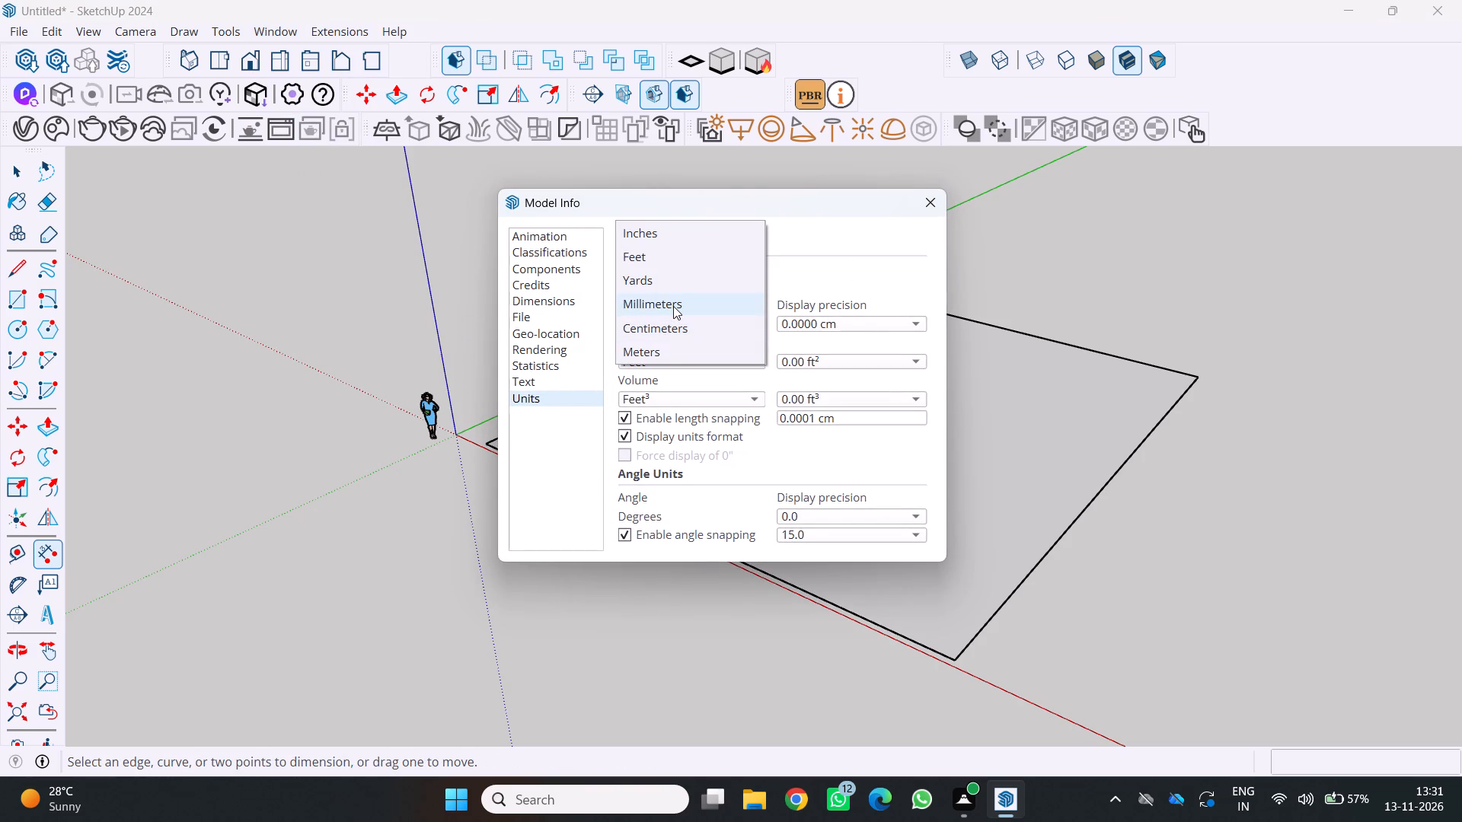
click(694, 302)
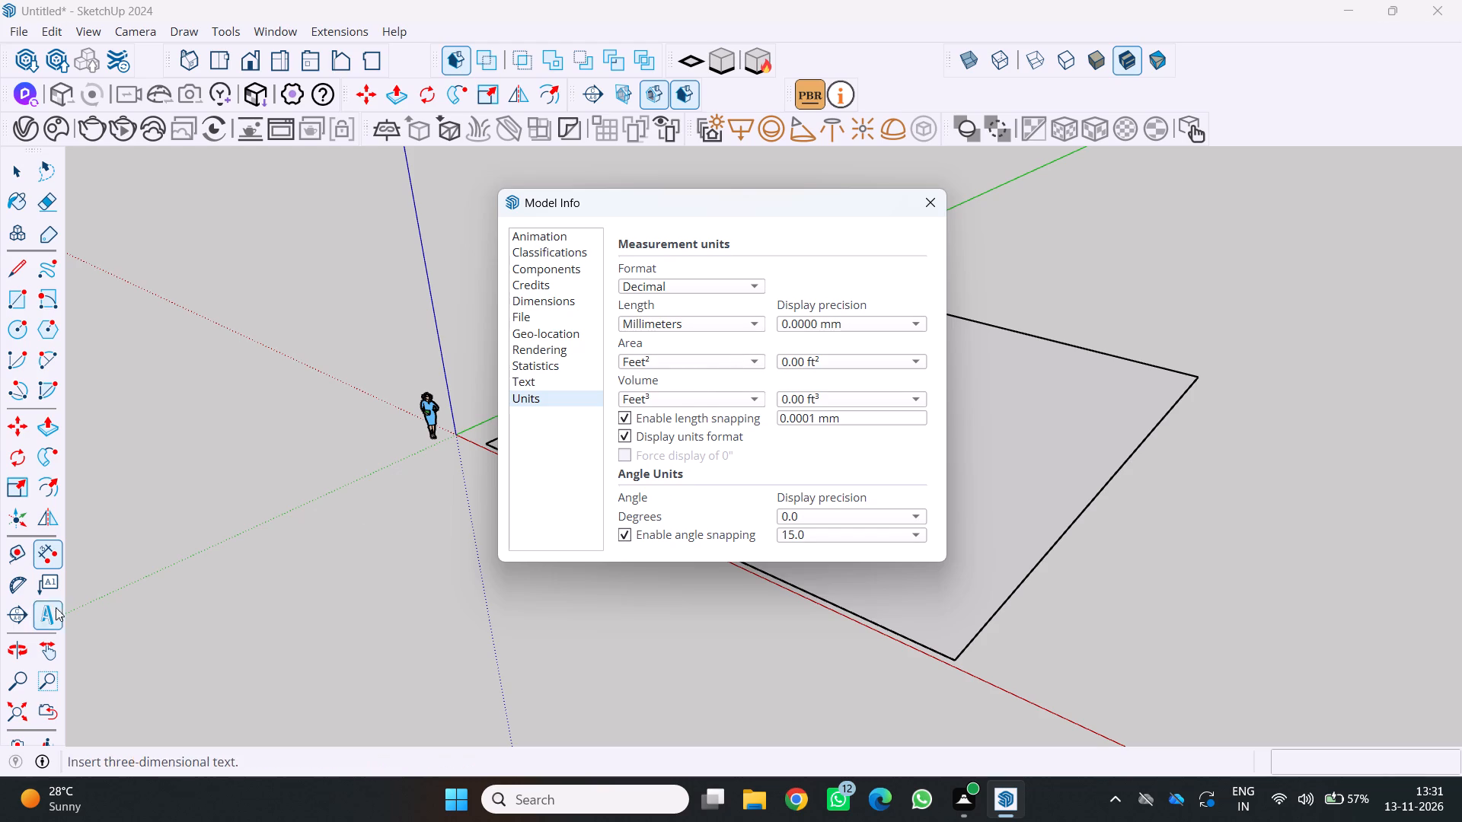
Close the units settings and check the length of the rectangle's edge farthest from the origin with a trial dimension, without placing it.
click(1239, 699)
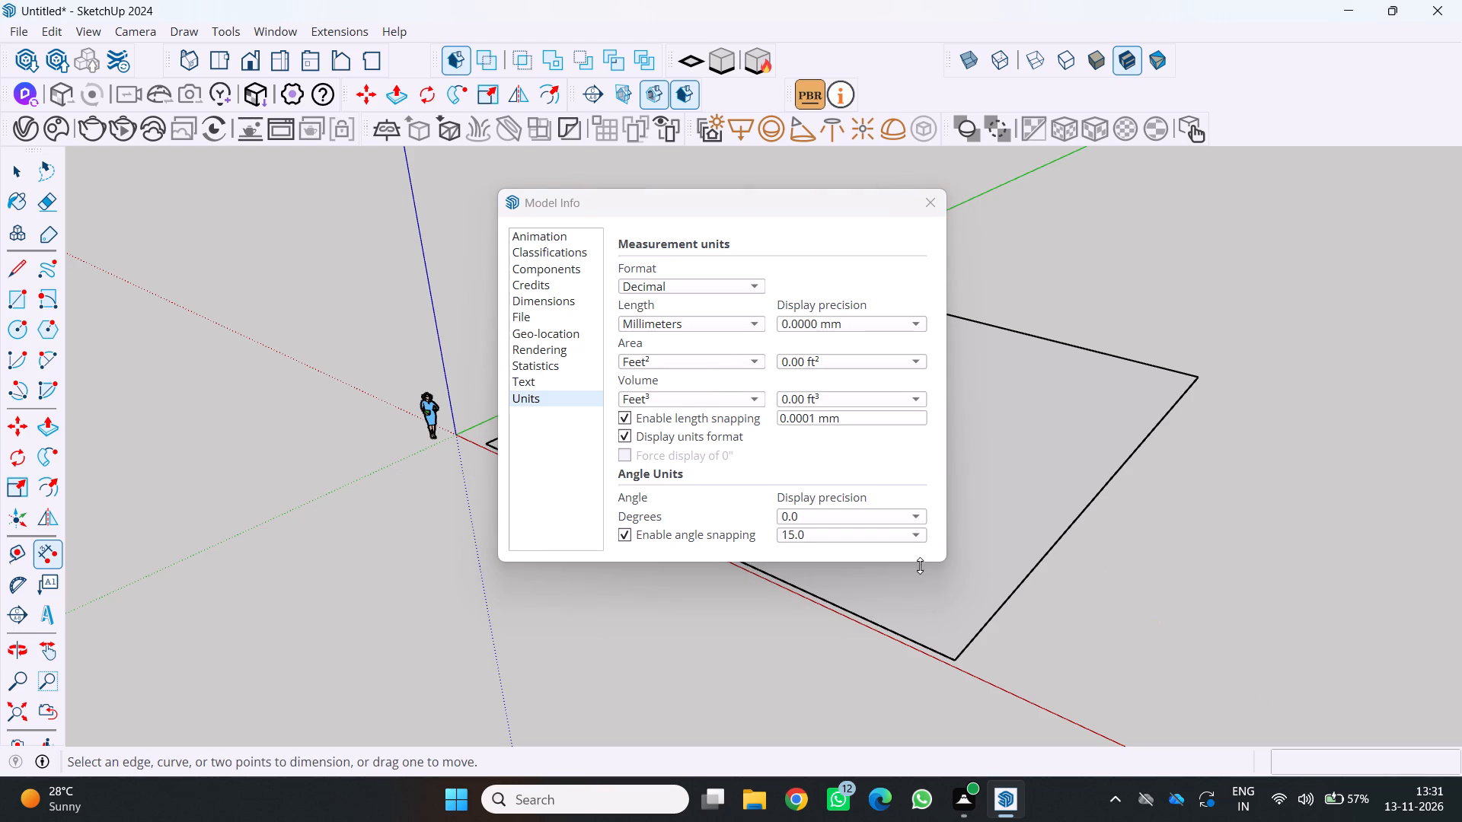
click(997, 493)
click(925, 205)
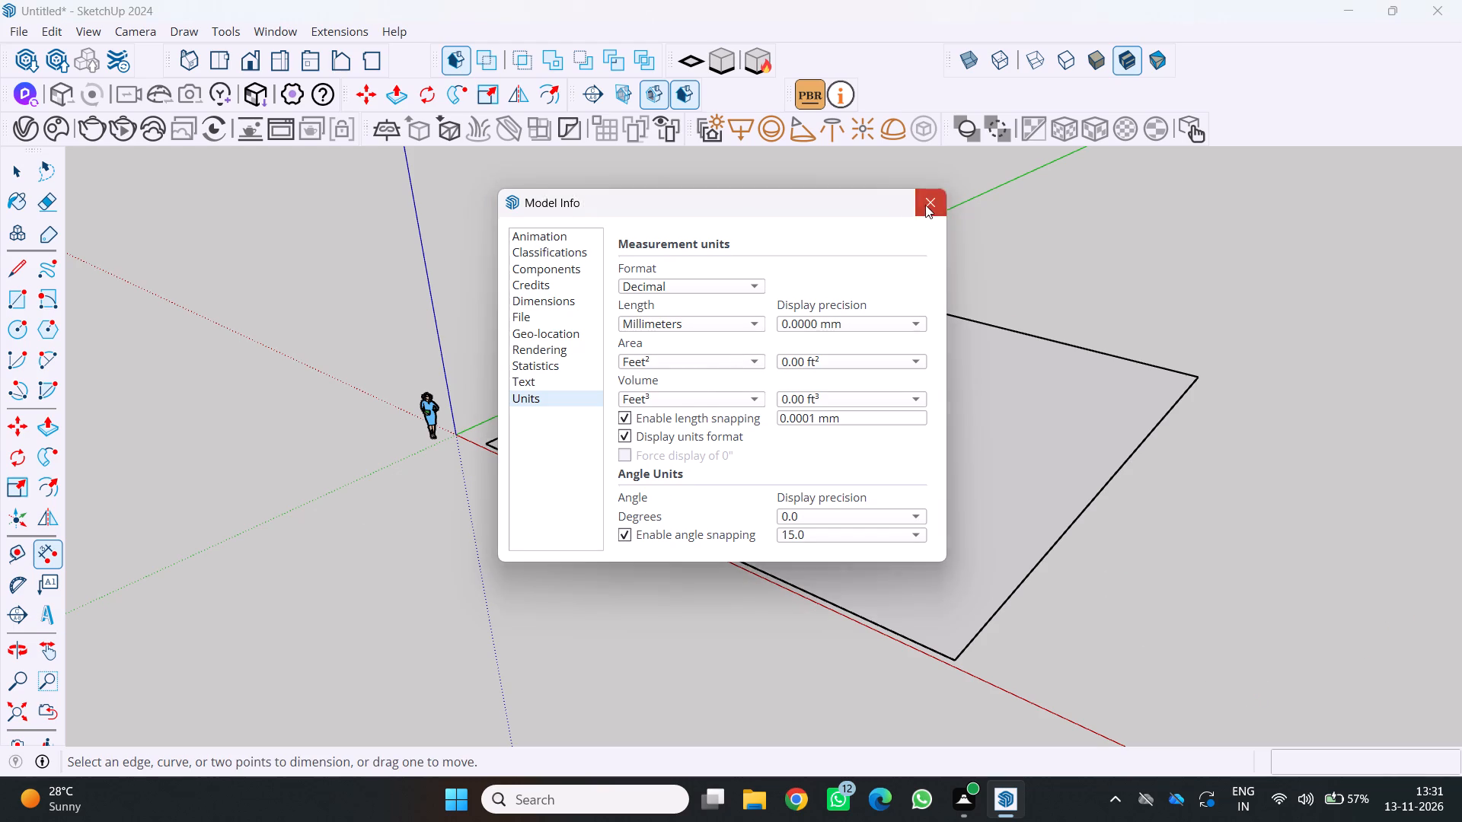
click(50, 545)
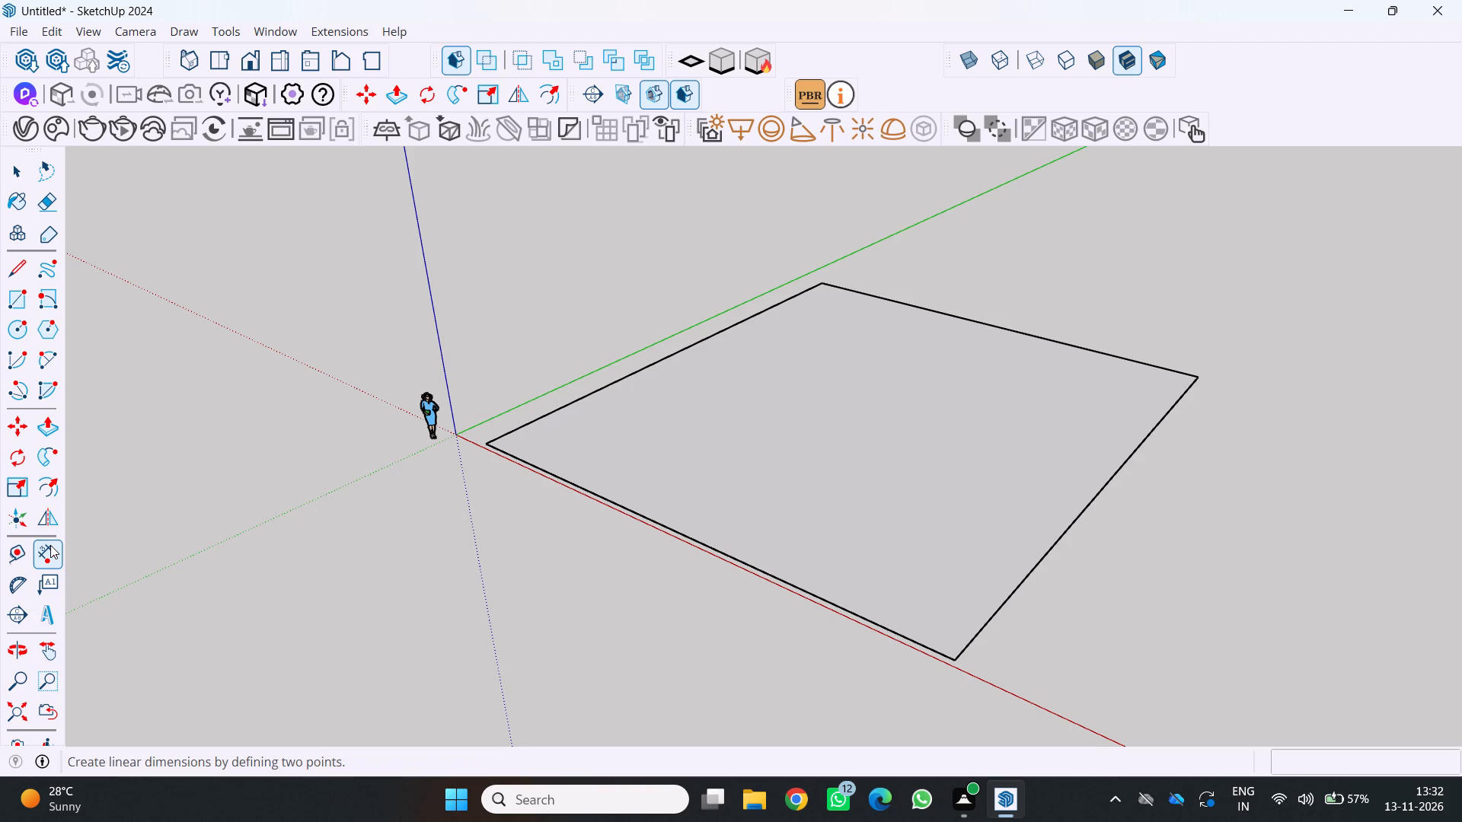
click(959, 656)
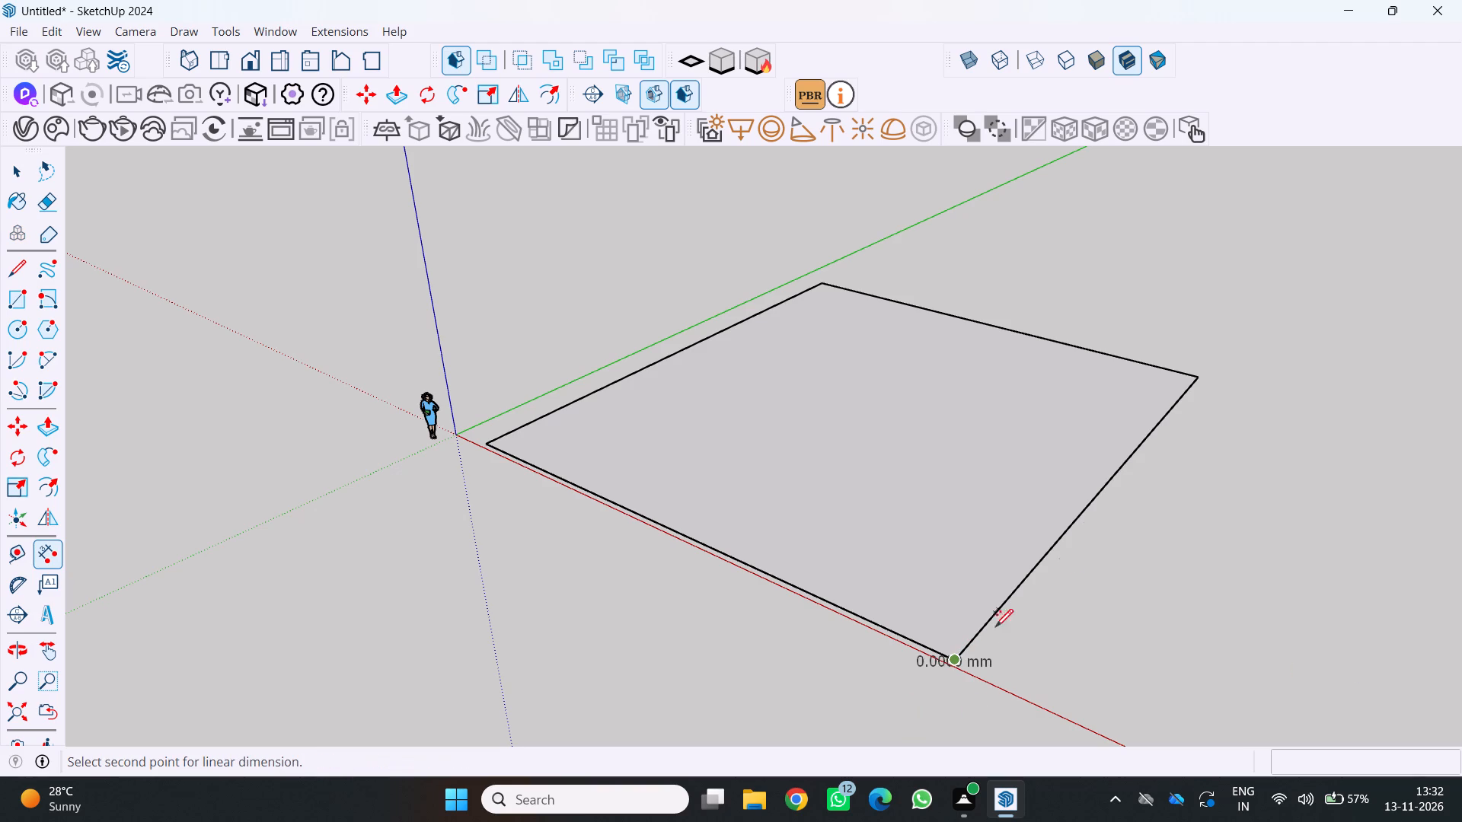
click(1199, 379)
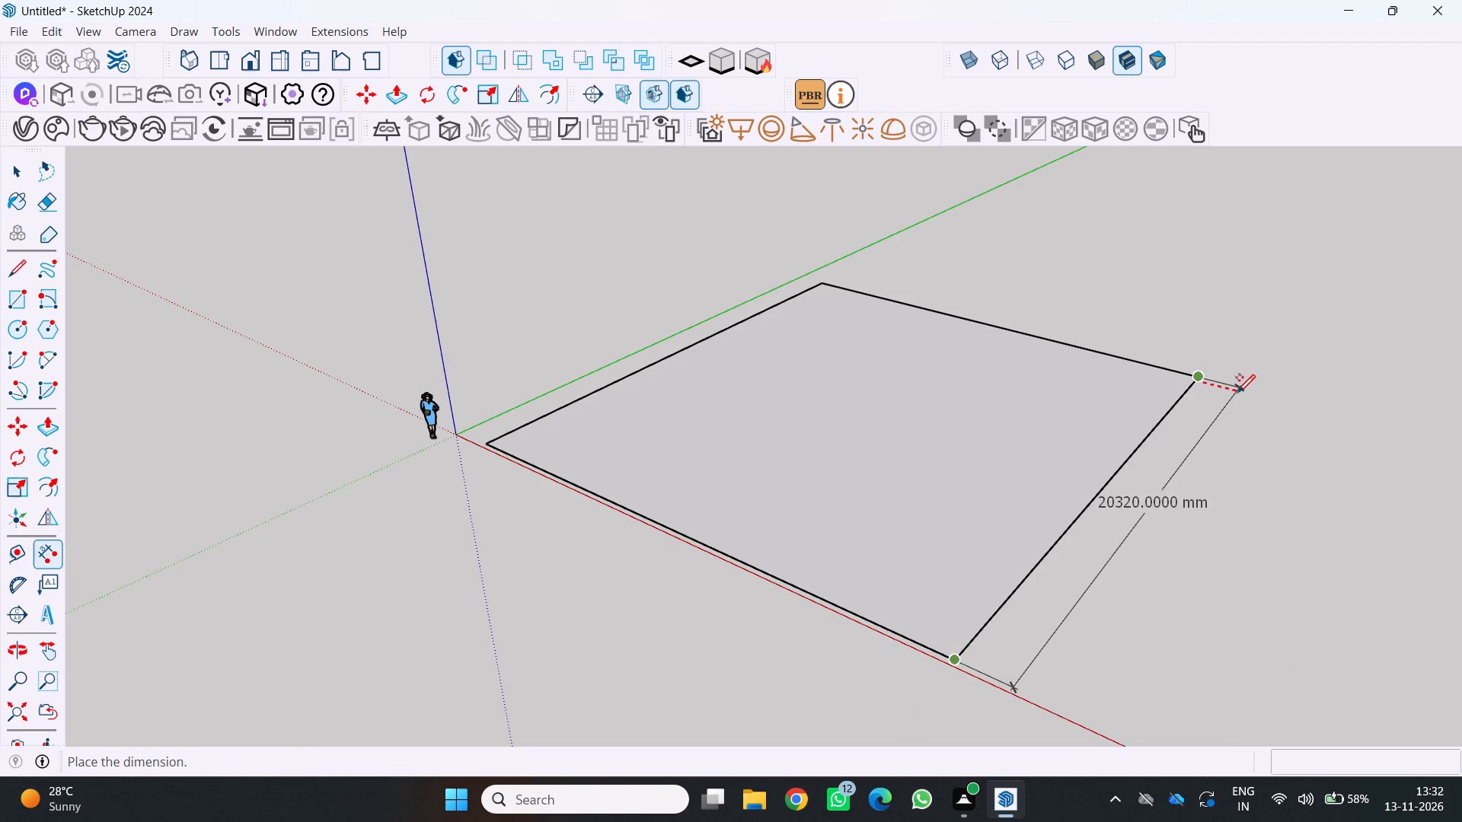
key(Escape)
Set the model's area unit to Centimeters² in the measurement units settings, keeping length snapping enabled.
key(u)
key(n)
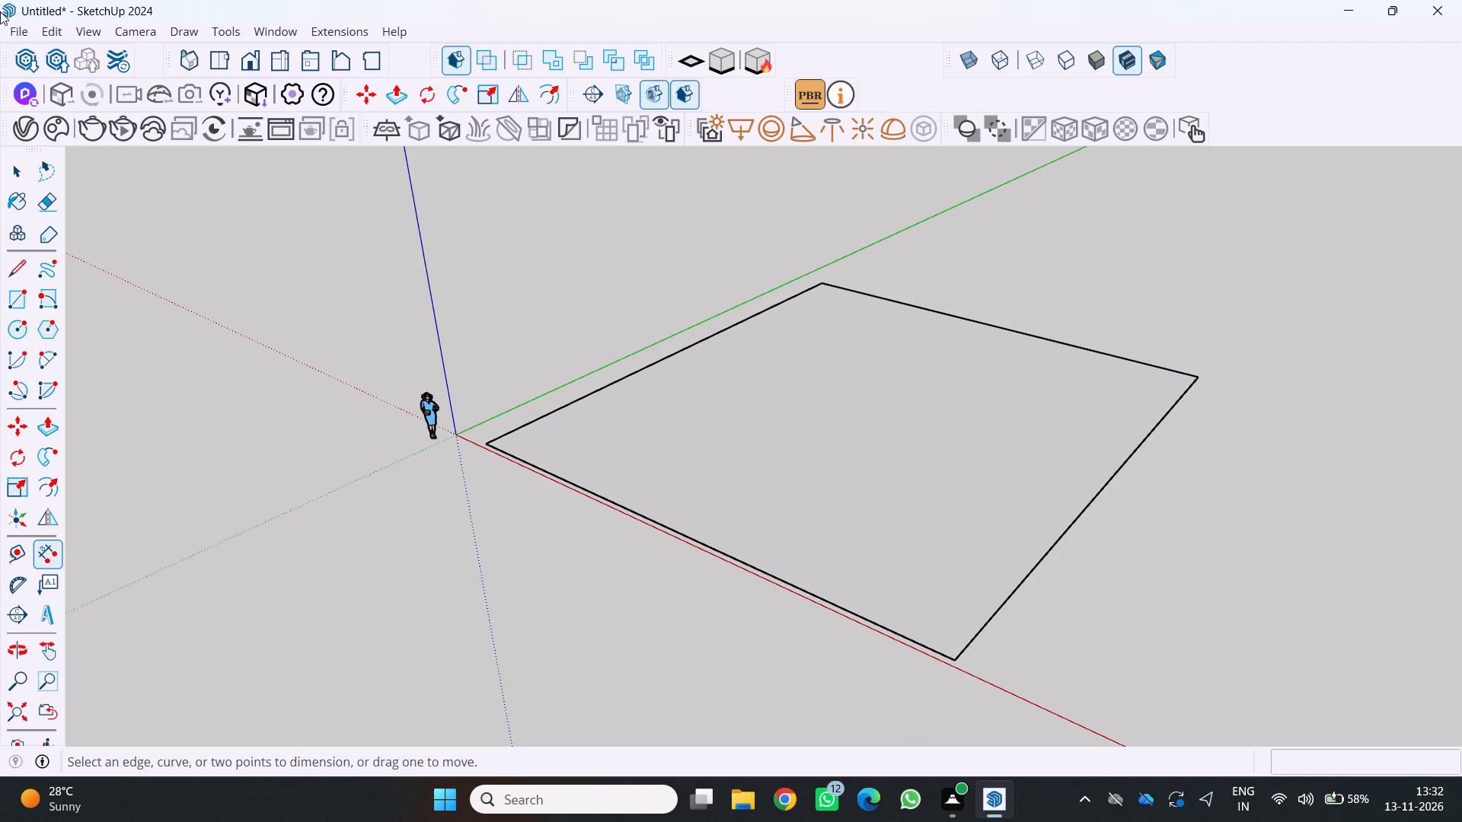
key(Return)
click(266, 31)
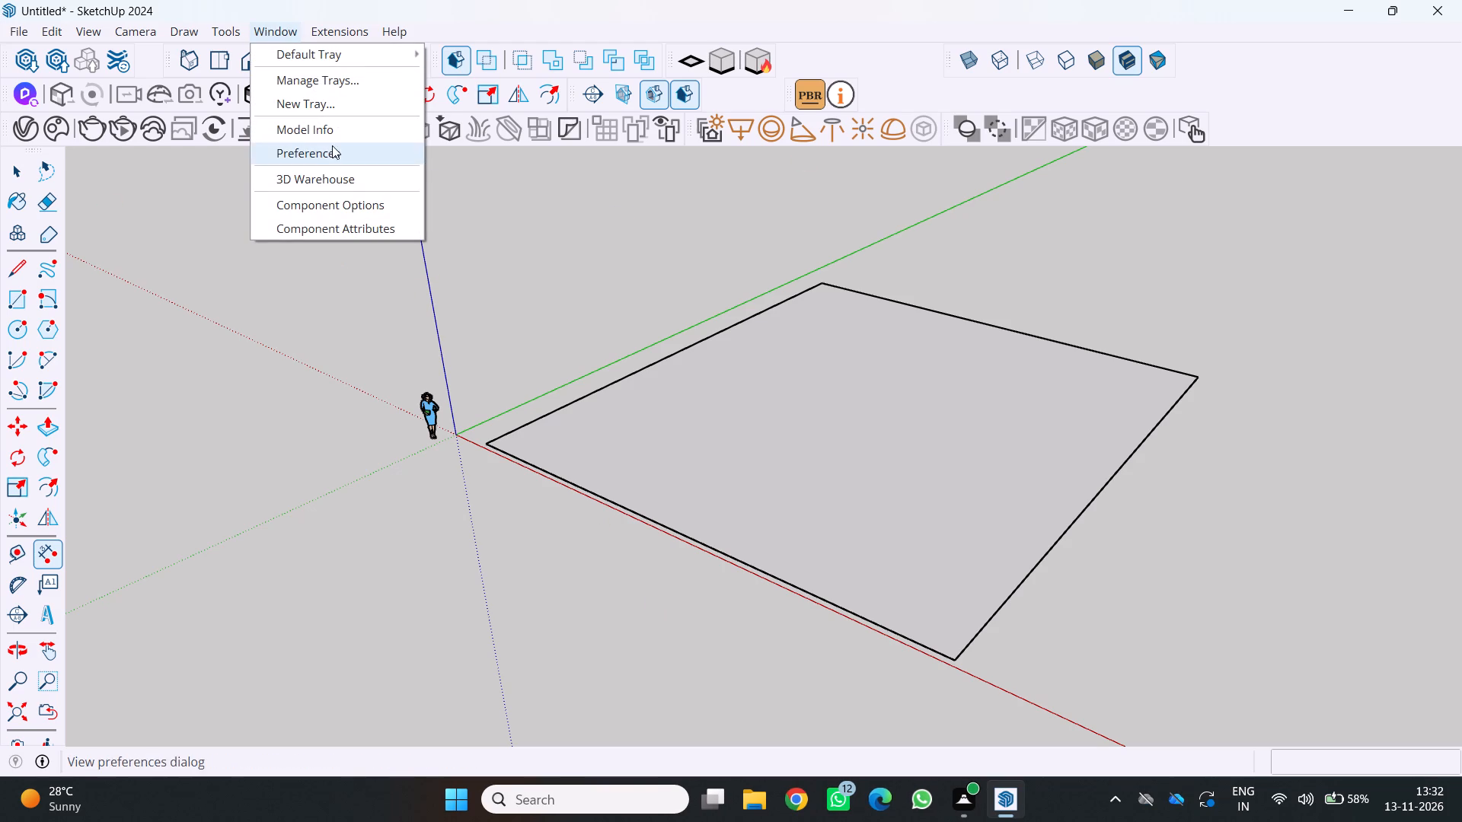
middle_drag(544, 414, 645, 411)
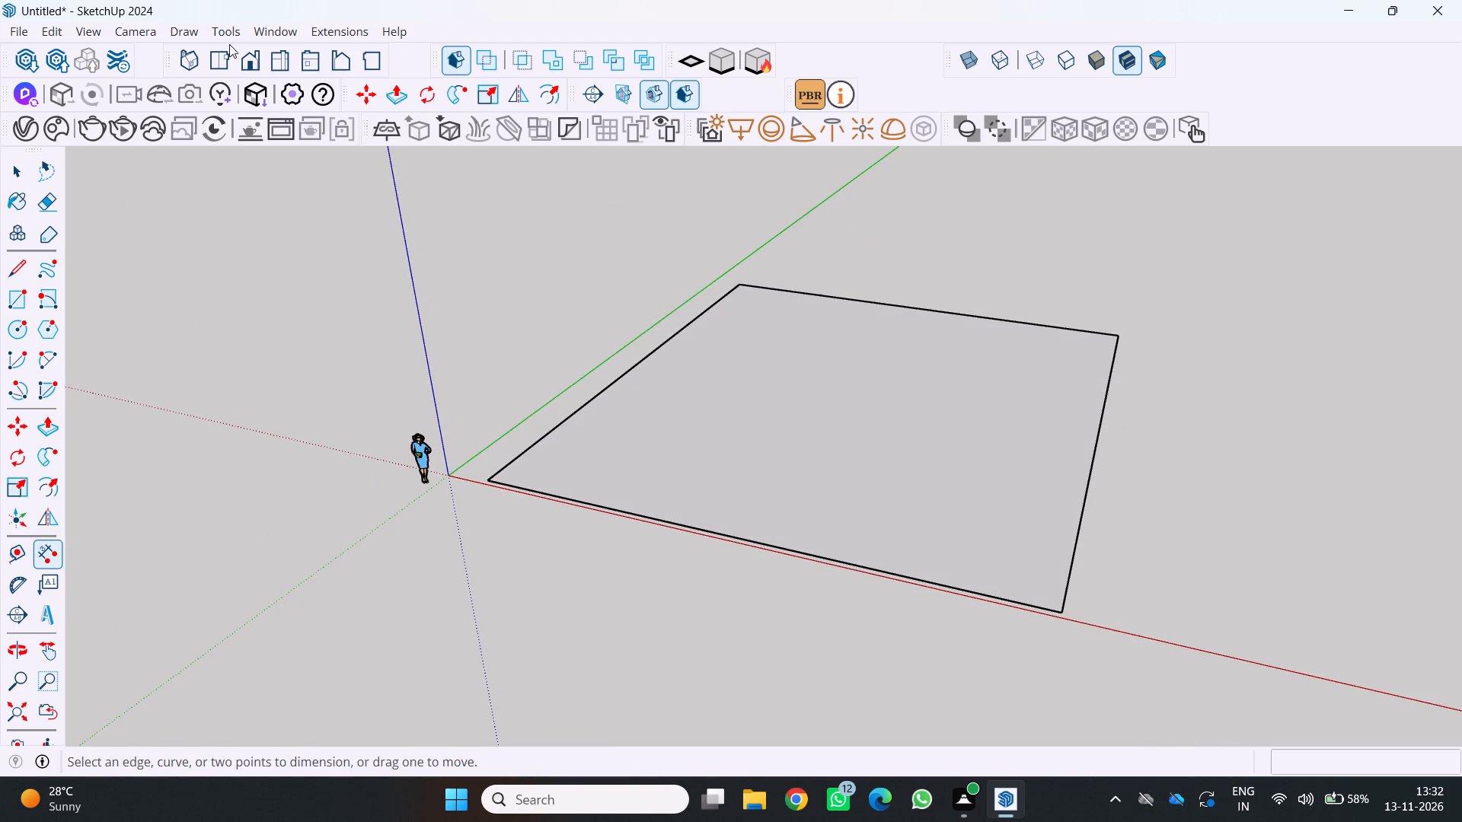
click(270, 36)
click(324, 133)
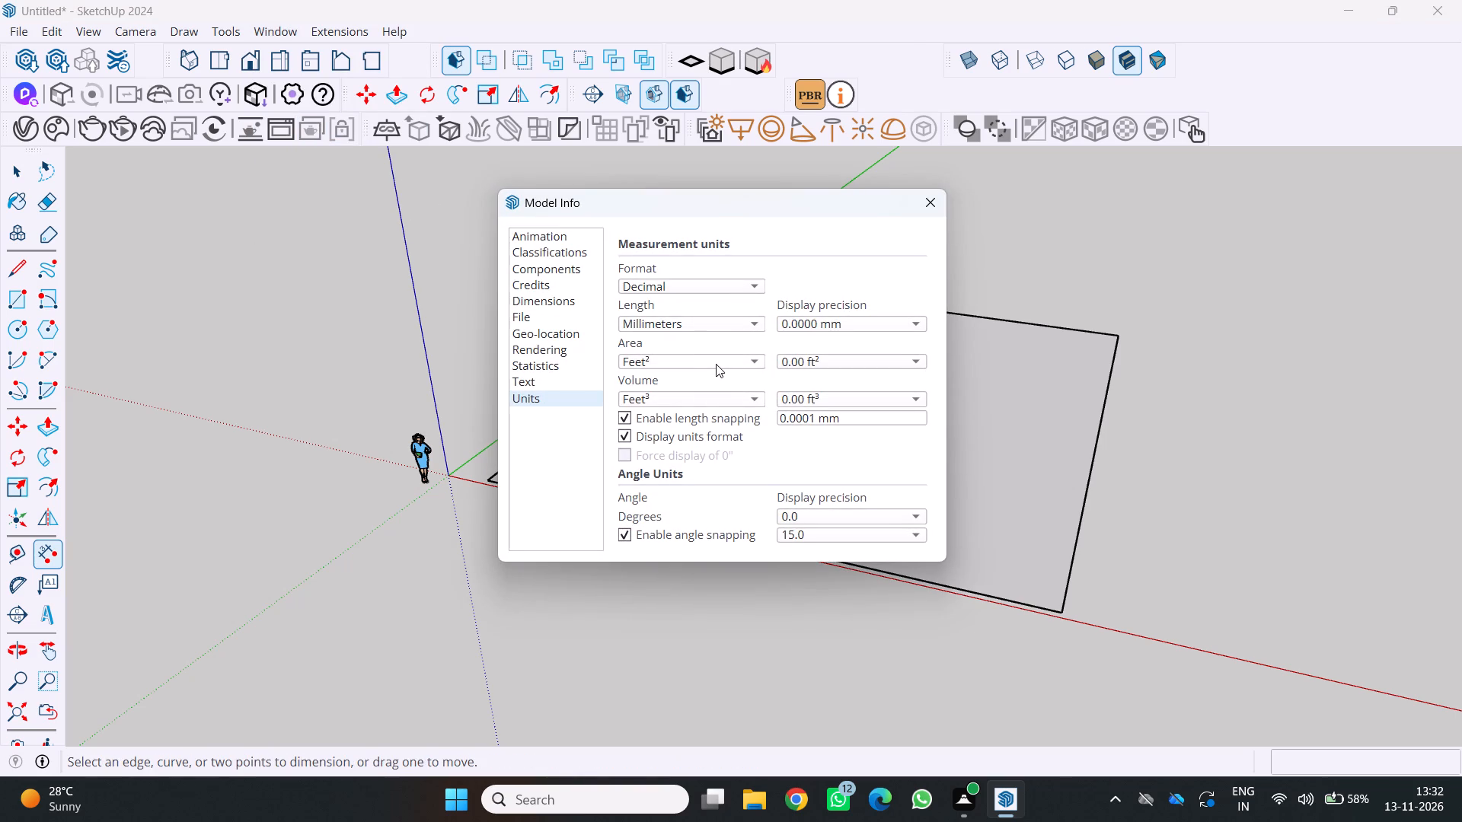
click(718, 364)
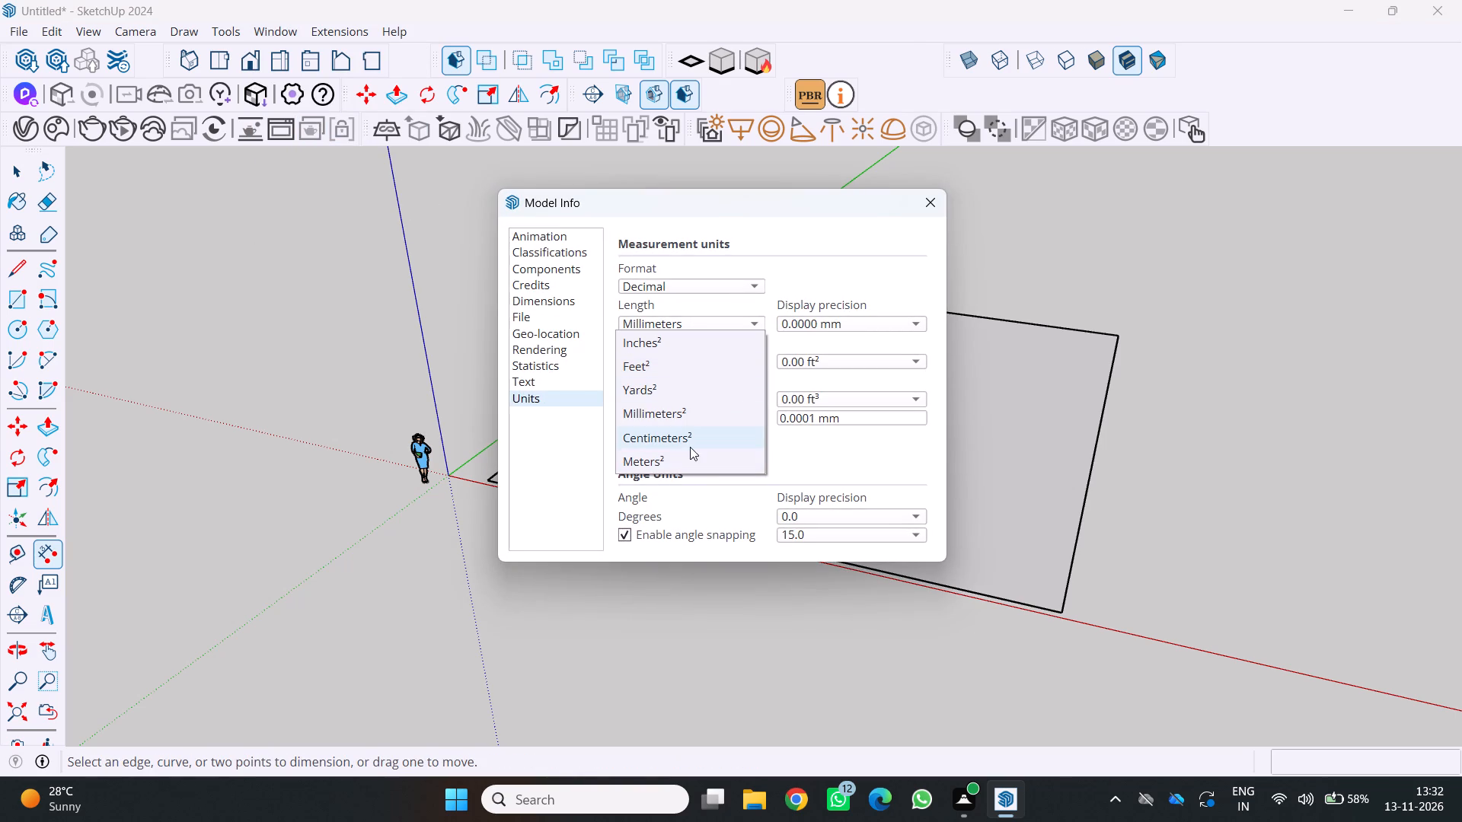
click(690, 444)
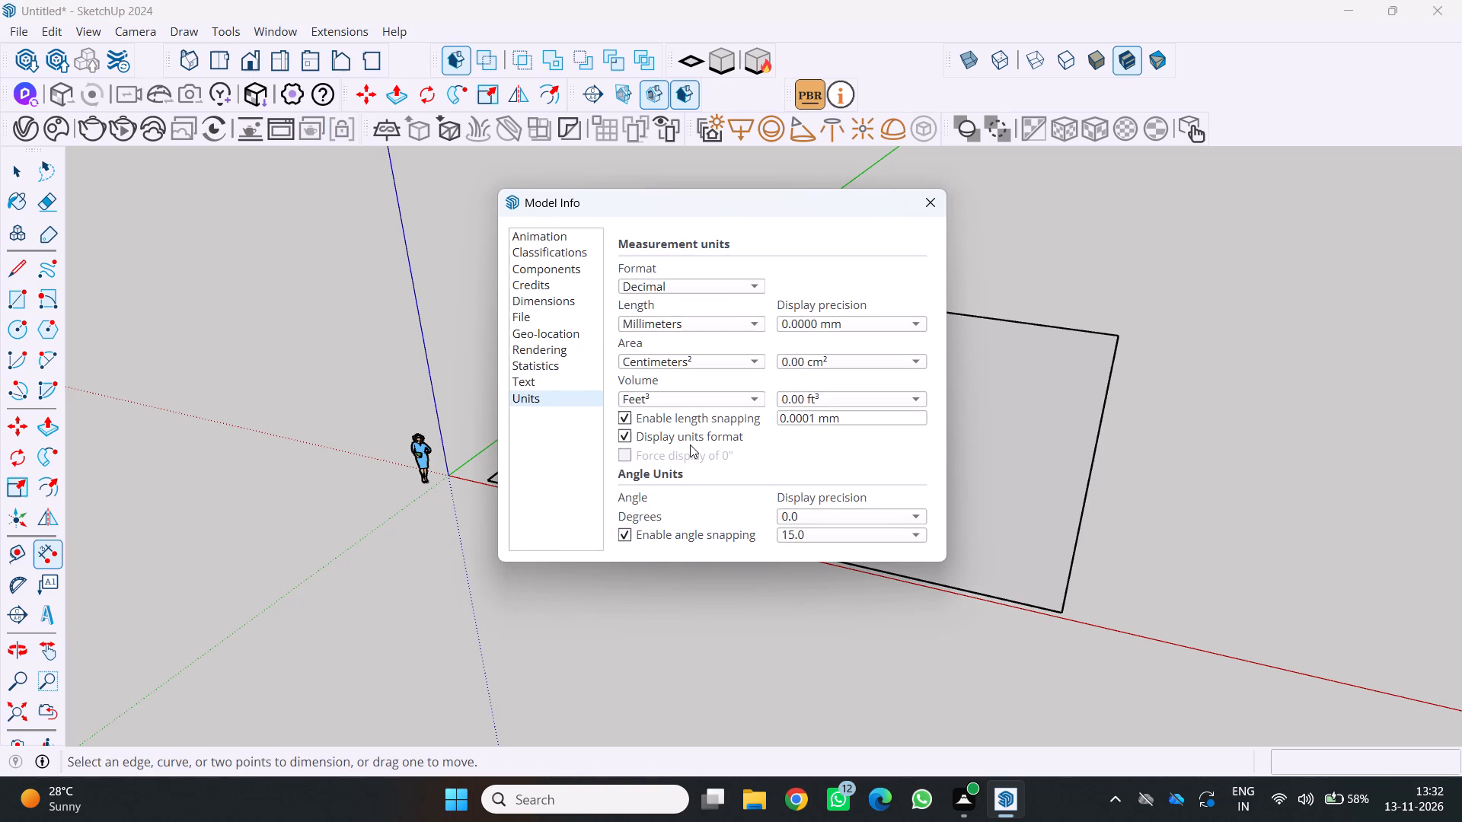
click(691, 411)
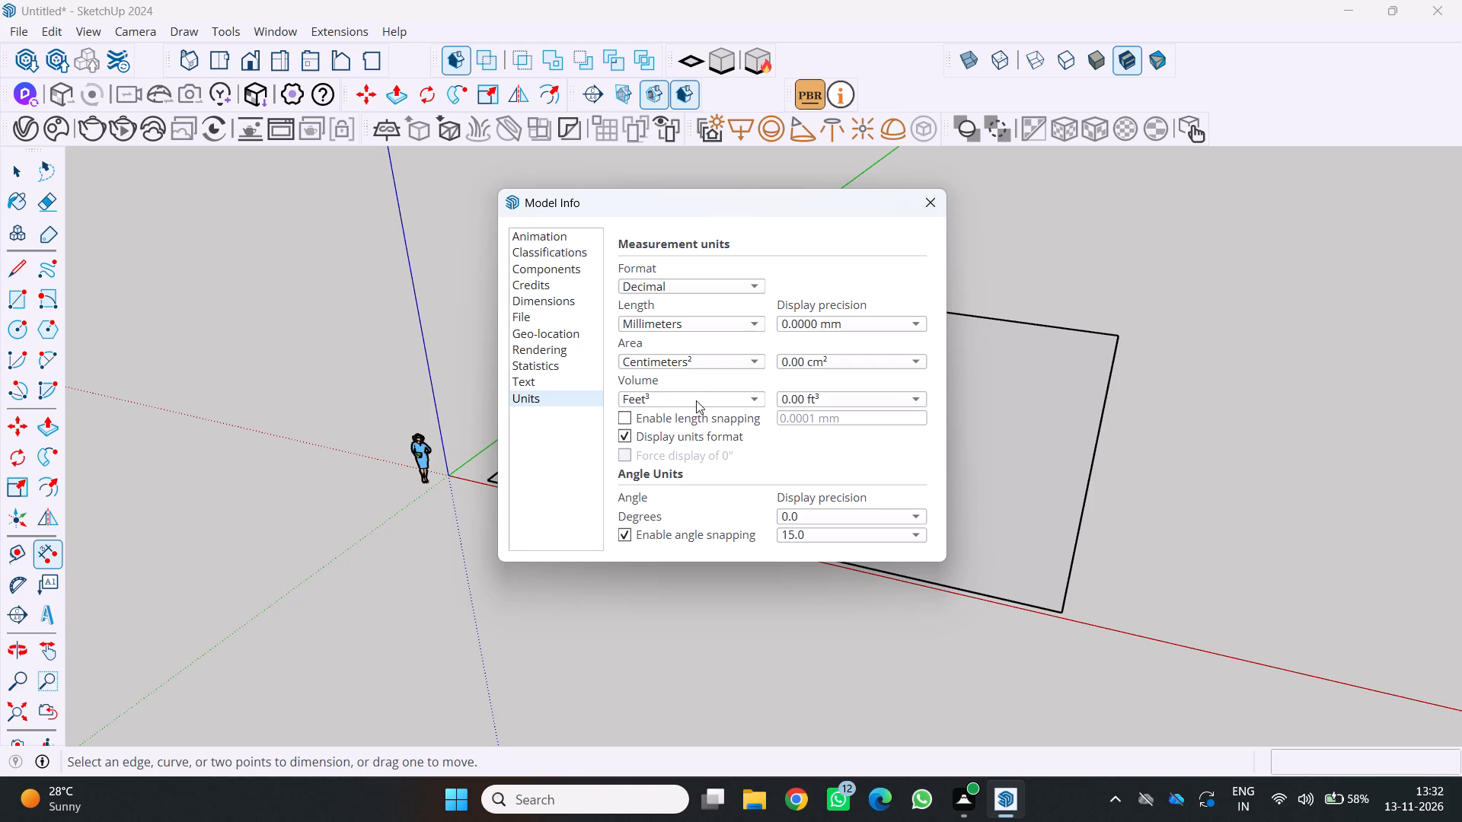
click(685, 419)
click(690, 400)
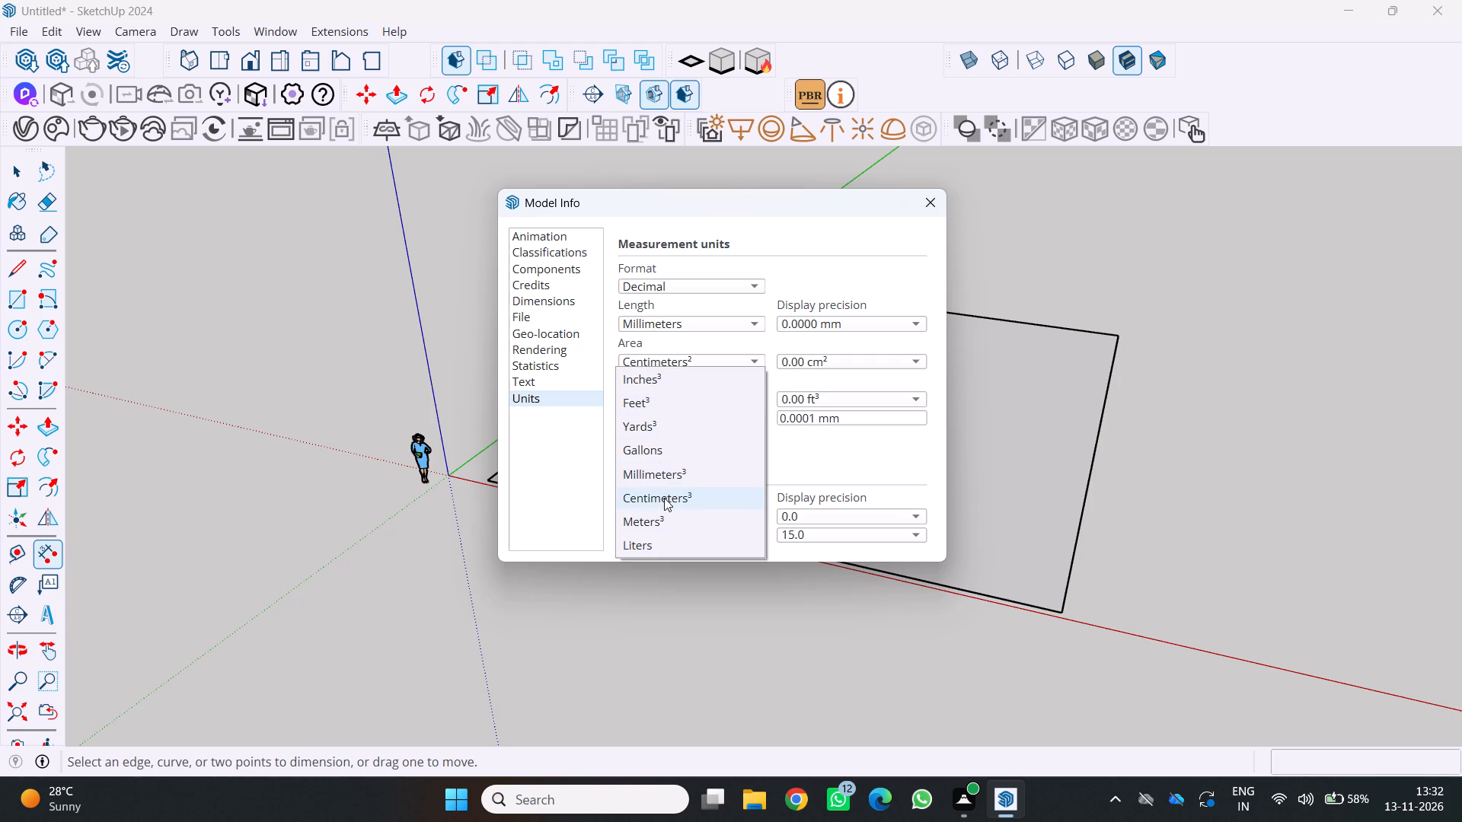
click(926, 212)
click(927, 206)
Select the rectangle's face together with its edges and make them a group.
middle_drag(726, 577, 712, 580)
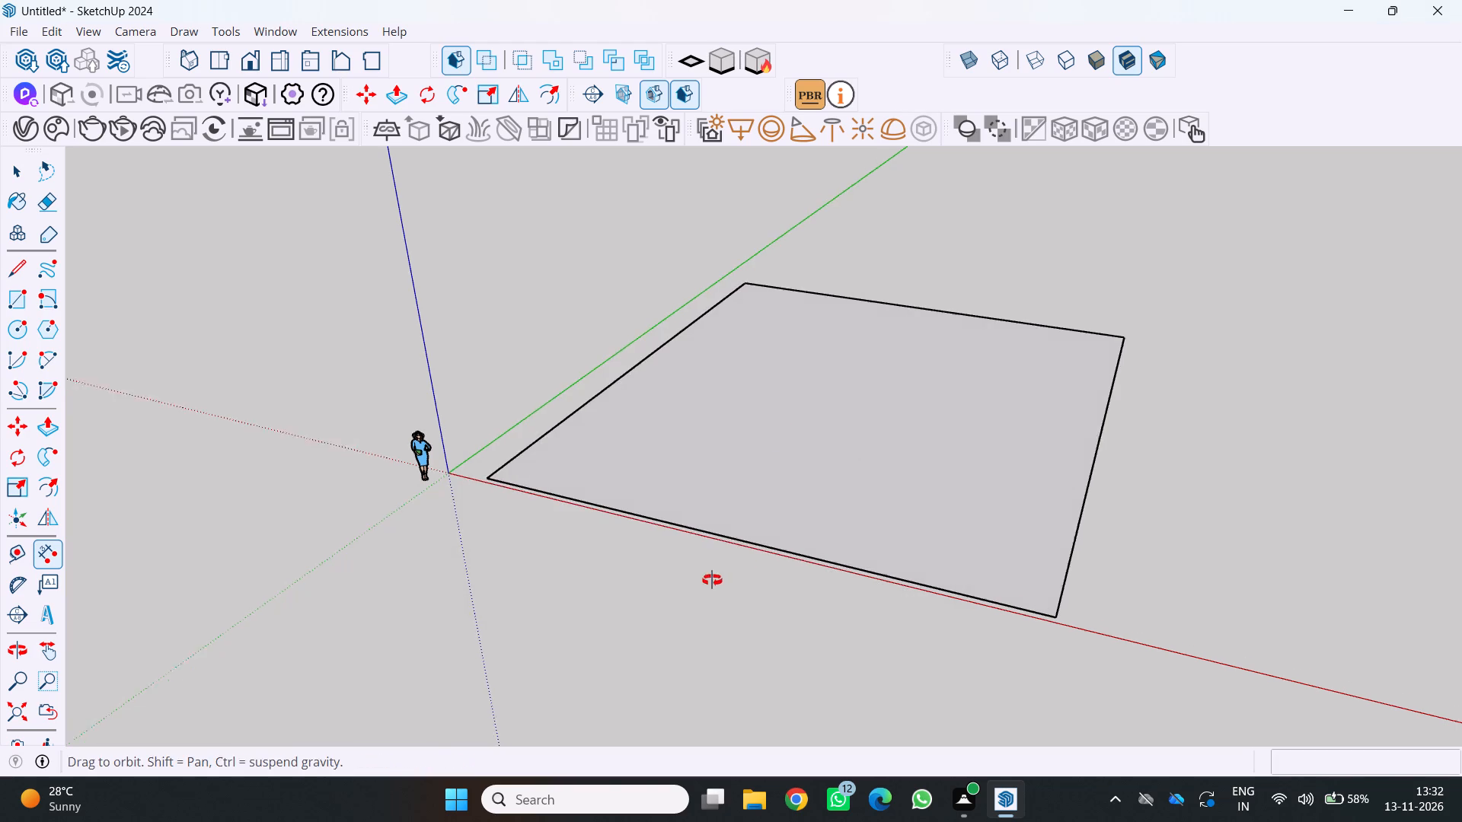
middle_drag(712, 580, 618, 426)
scroll(741, 429, down, 1)
middle_drag(754, 442, 863, 604)
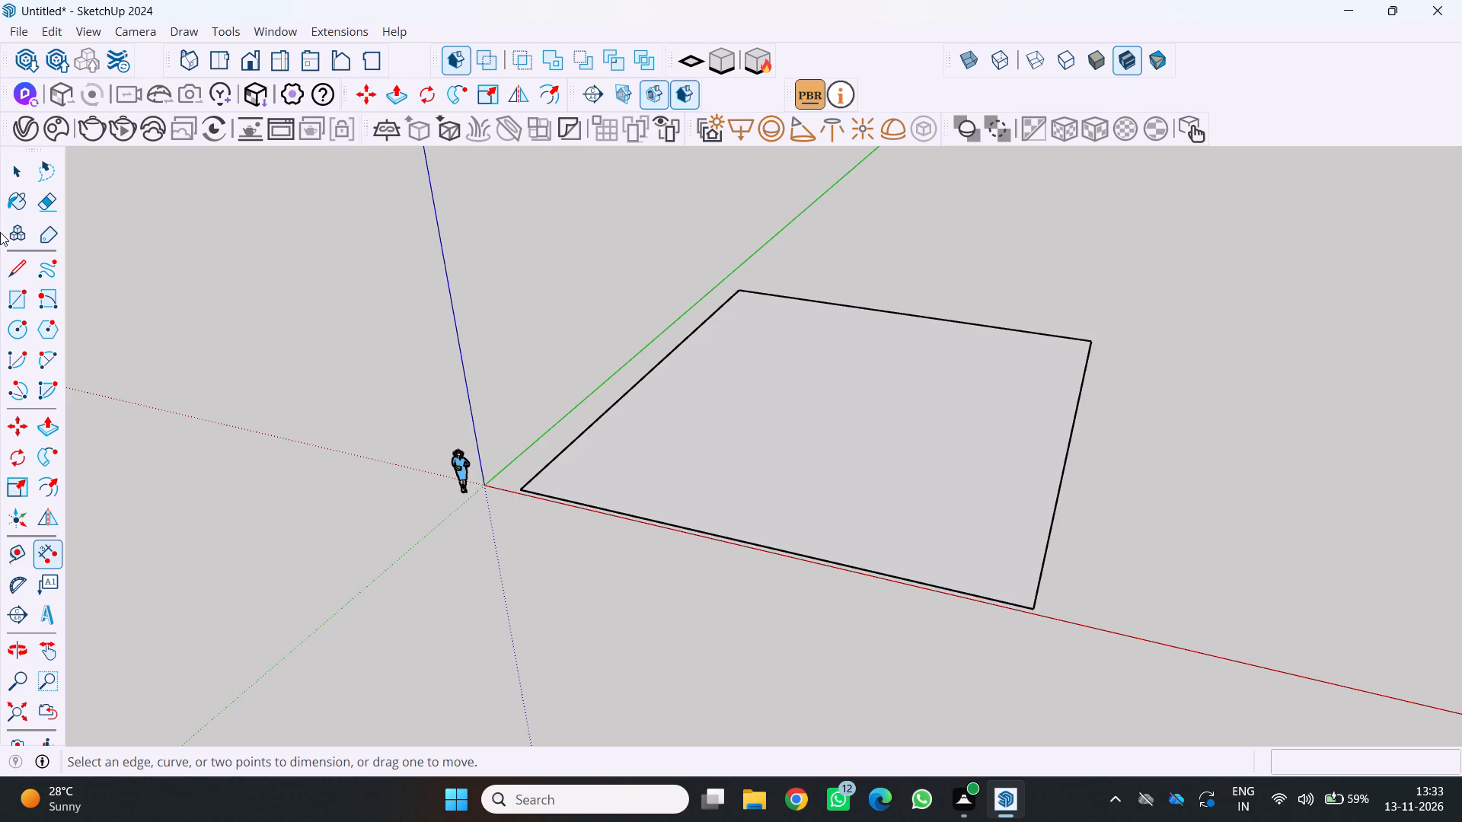
scroll(15, 274, down, 1)
key(v)
key(space)
key(space)
key(space)
triple_click(817, 481)
right_click(817, 481)
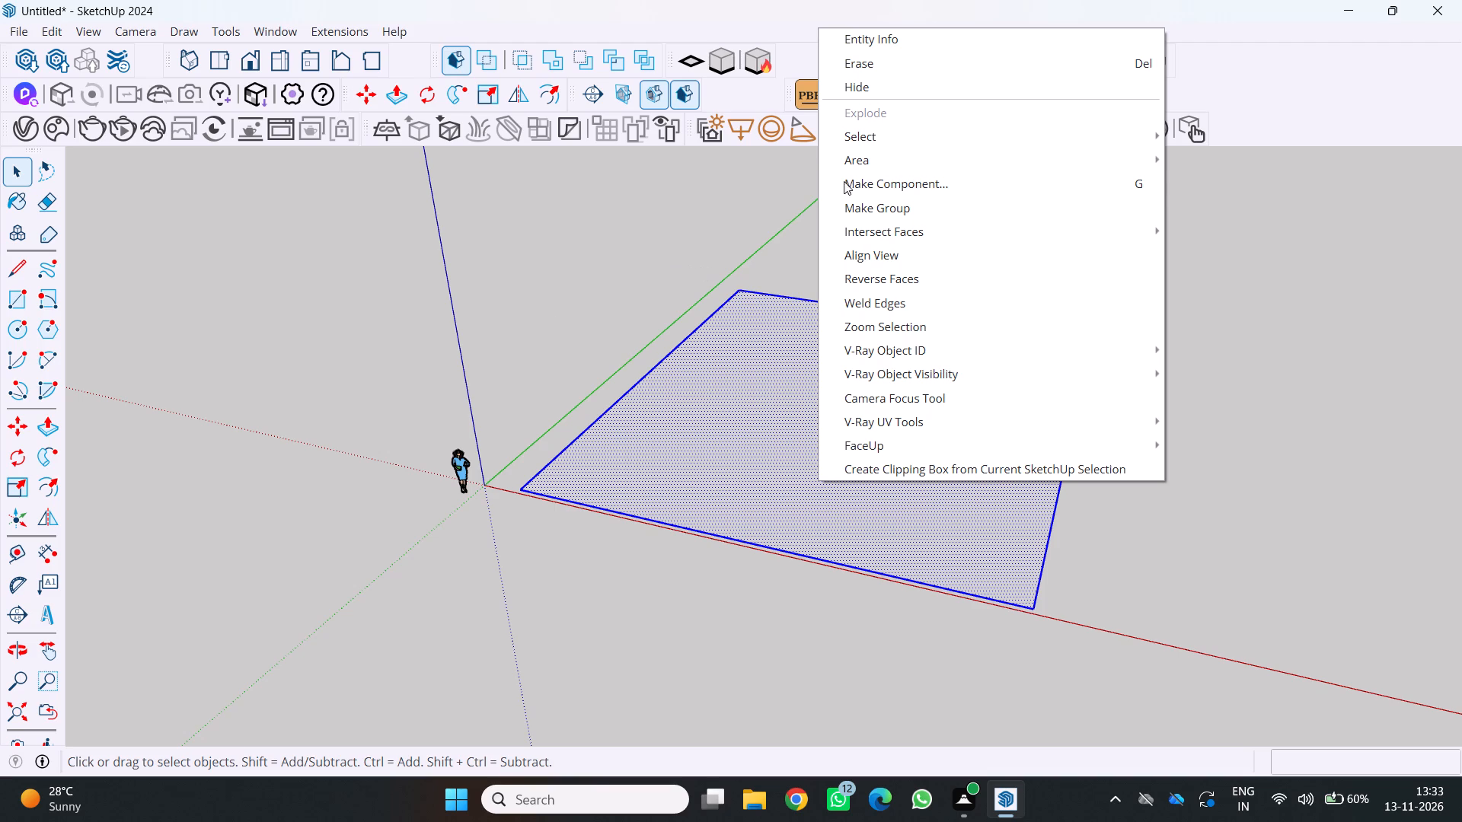
click(880, 202)
Open the rectangle group for editing and push/pull its face upward by 20 mm.
middle_drag(634, 669, 645, 588)
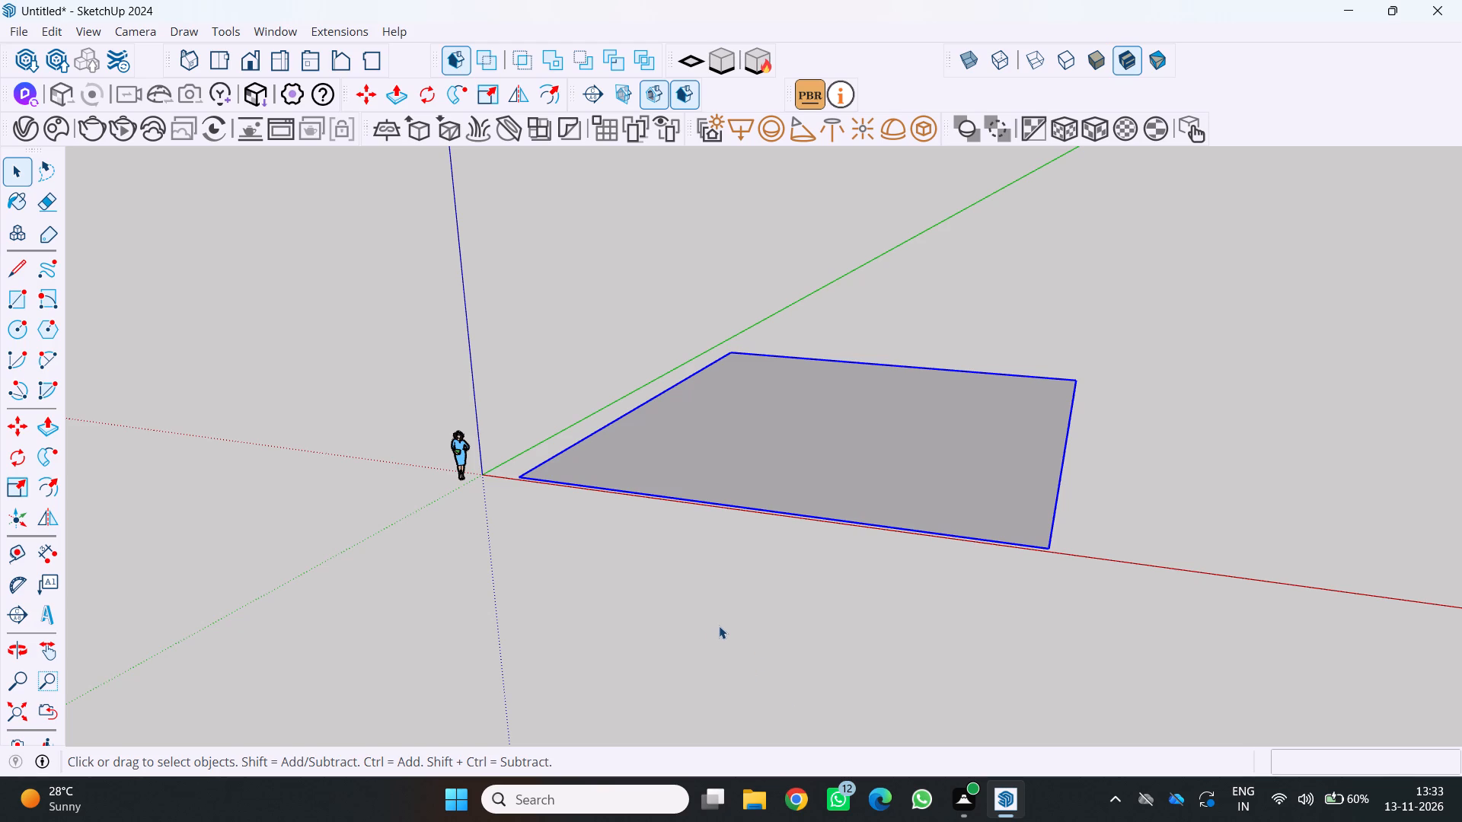
middle_drag(742, 693, 675, 696)
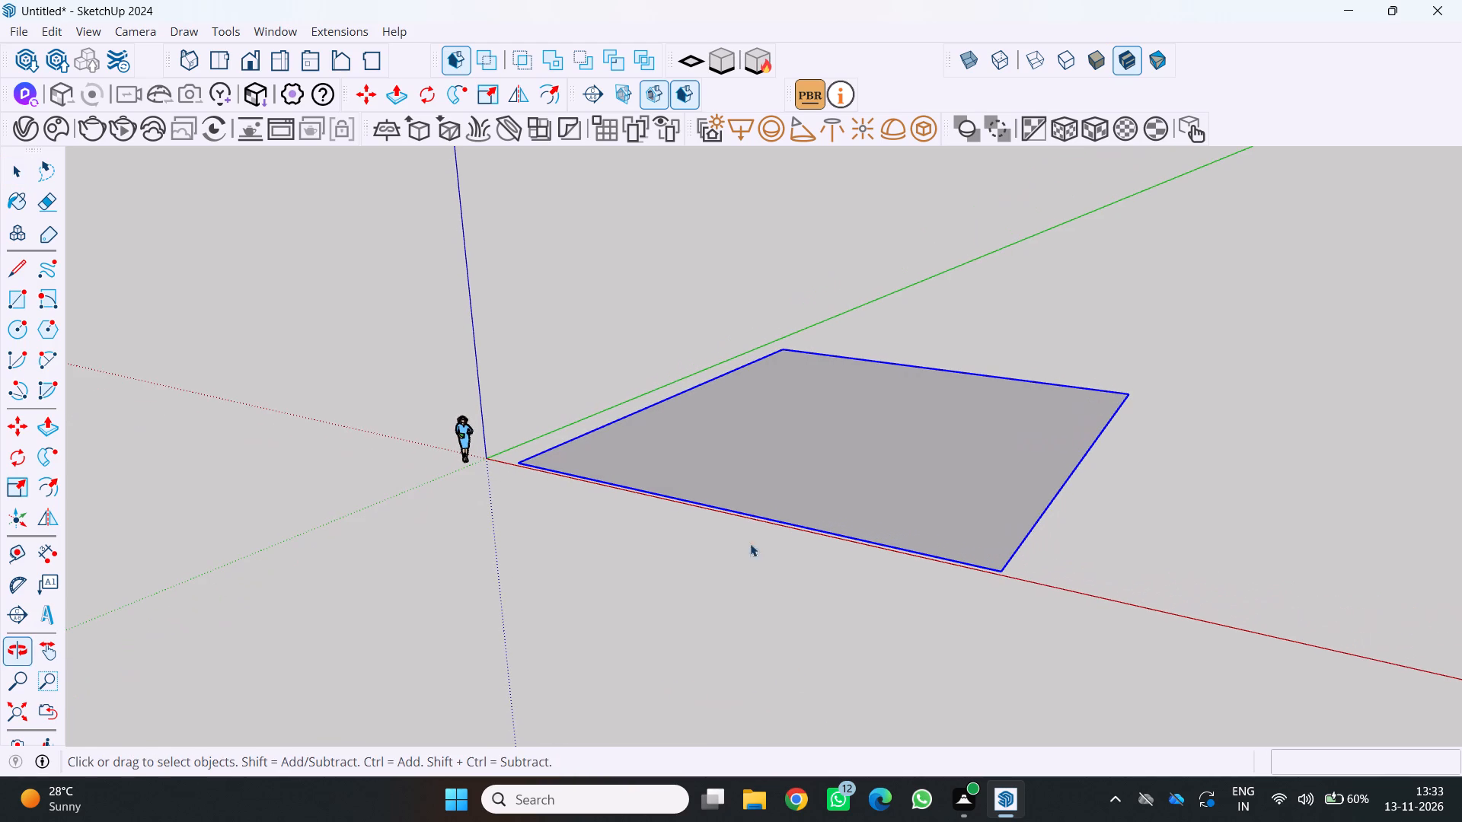
key(p)
key(F4)
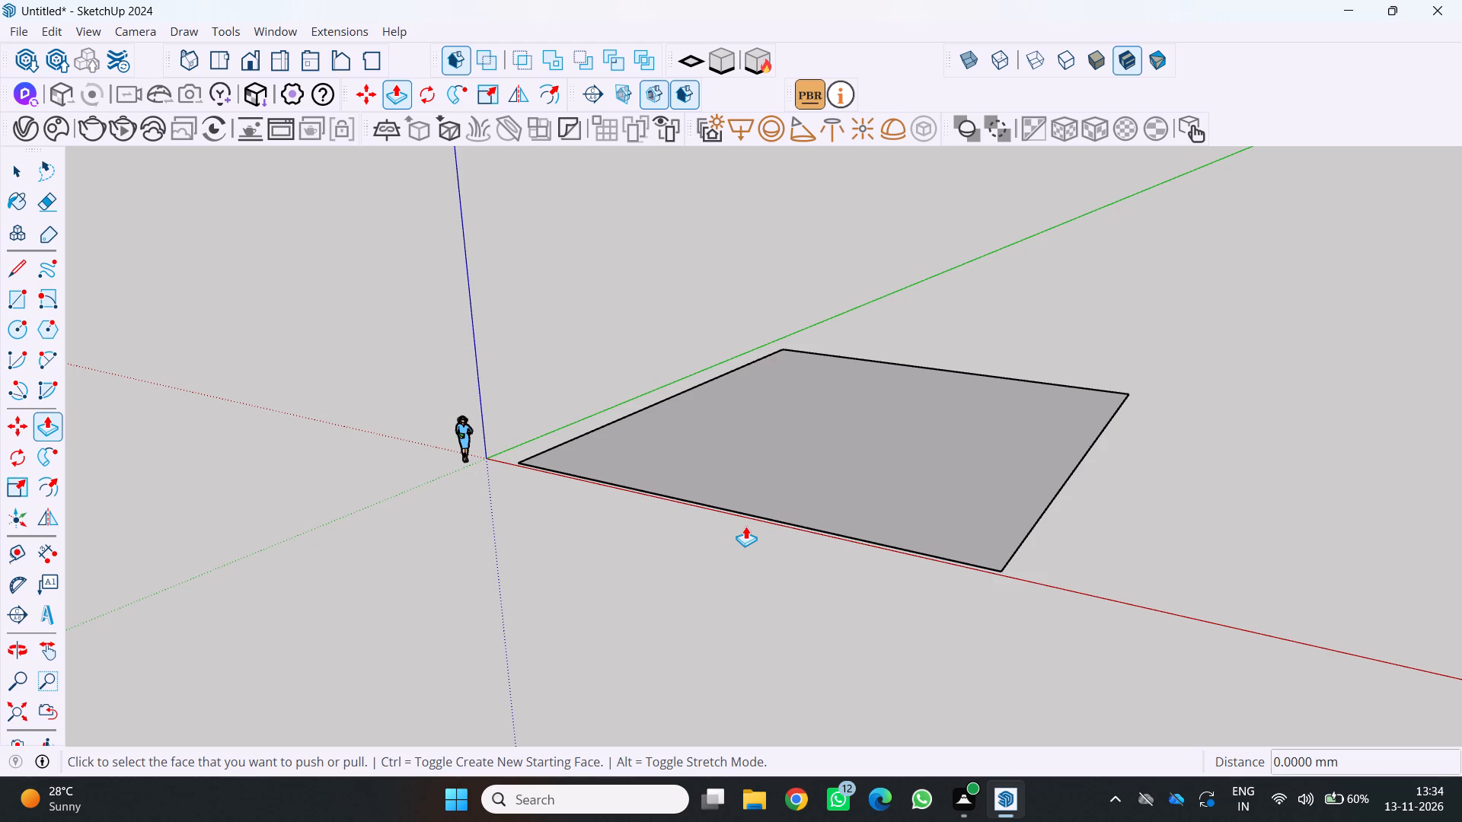
middle_drag(884, 506, 837, 530)
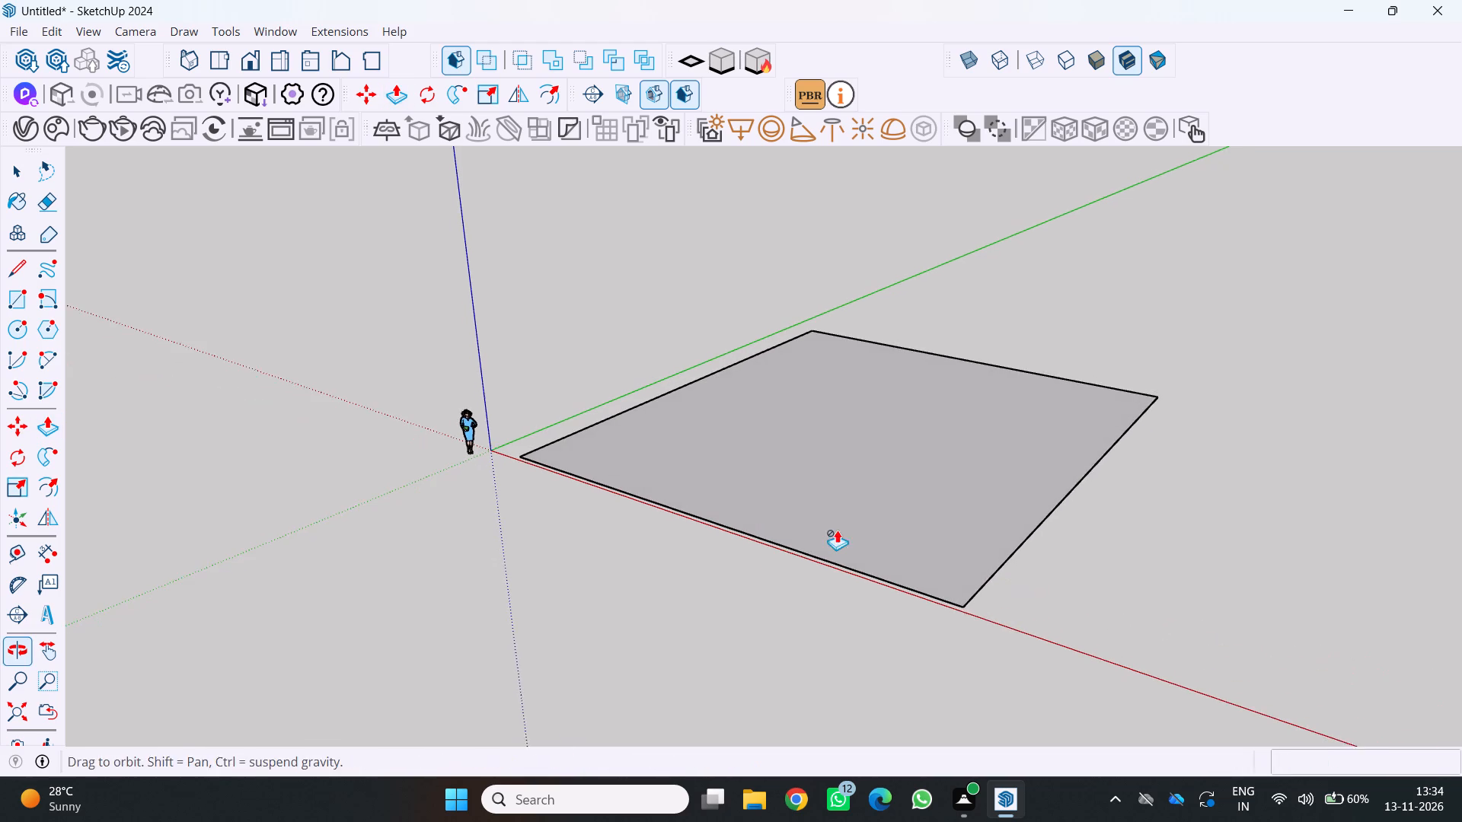
middle_drag(837, 530, 840, 530)
key(p)
key(space)
double_click(862, 493)
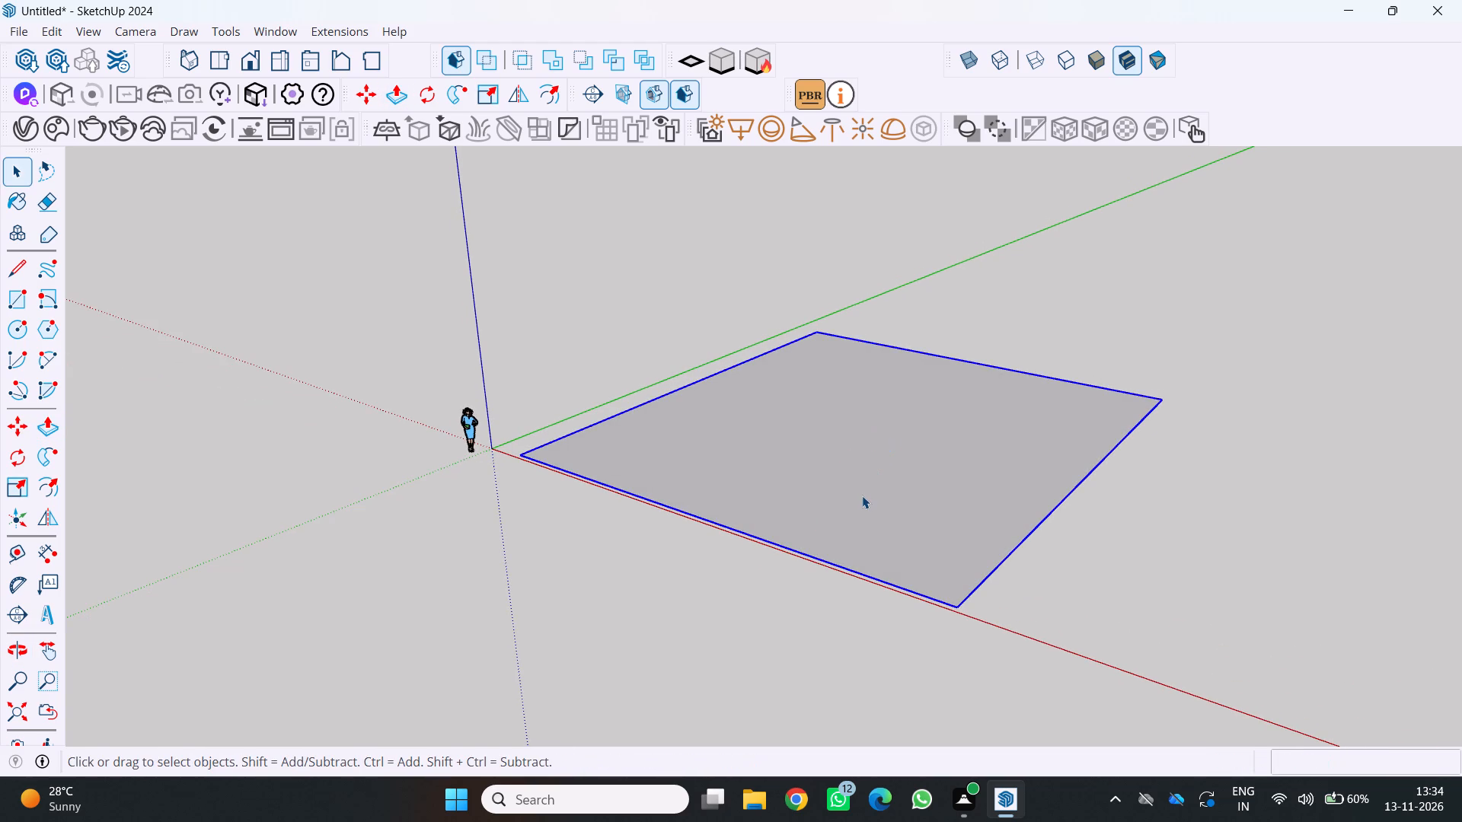
click(861, 496)
click(856, 494)
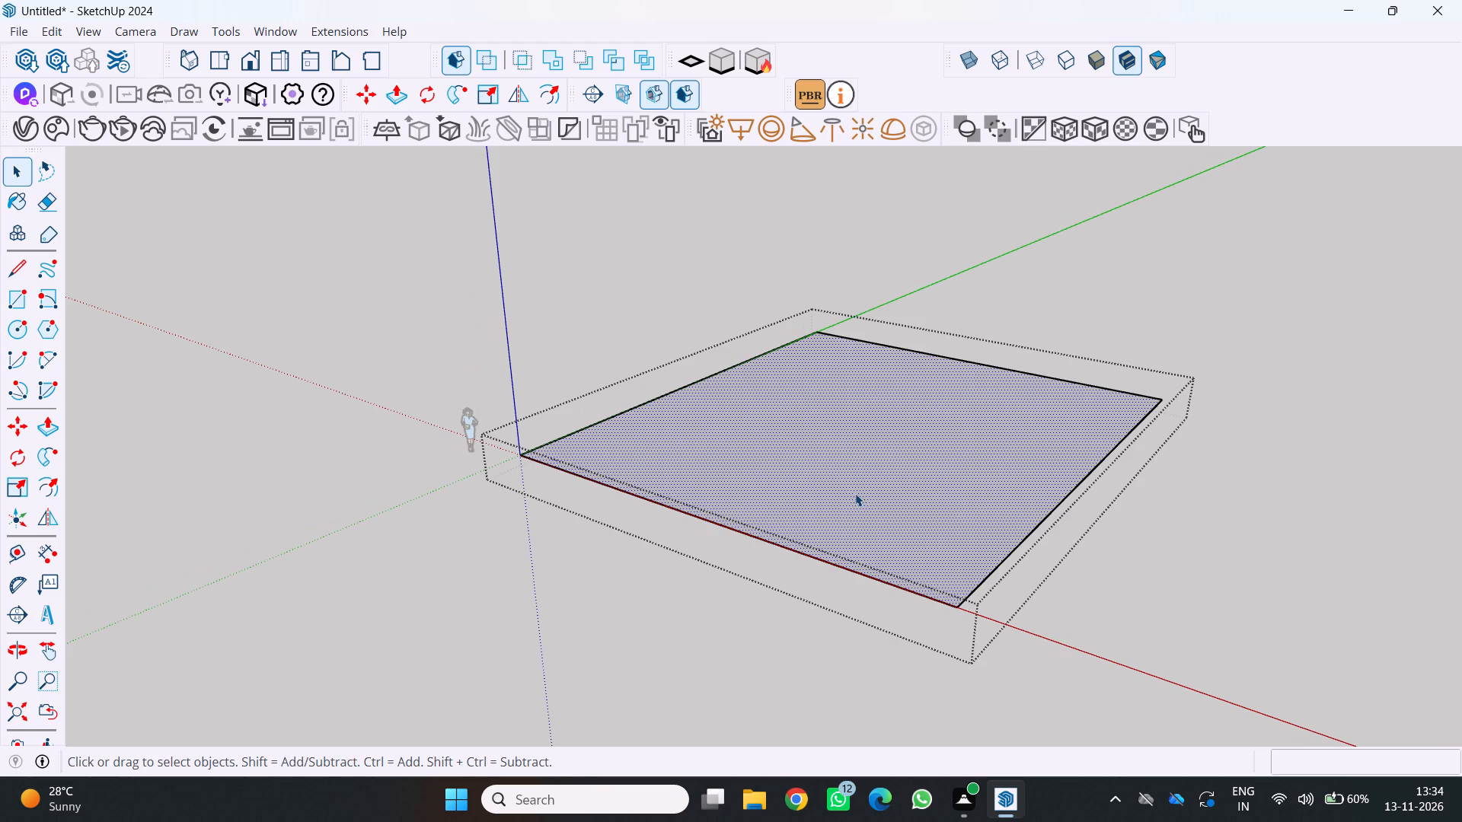
key(p)
click(854, 493)
text(20)
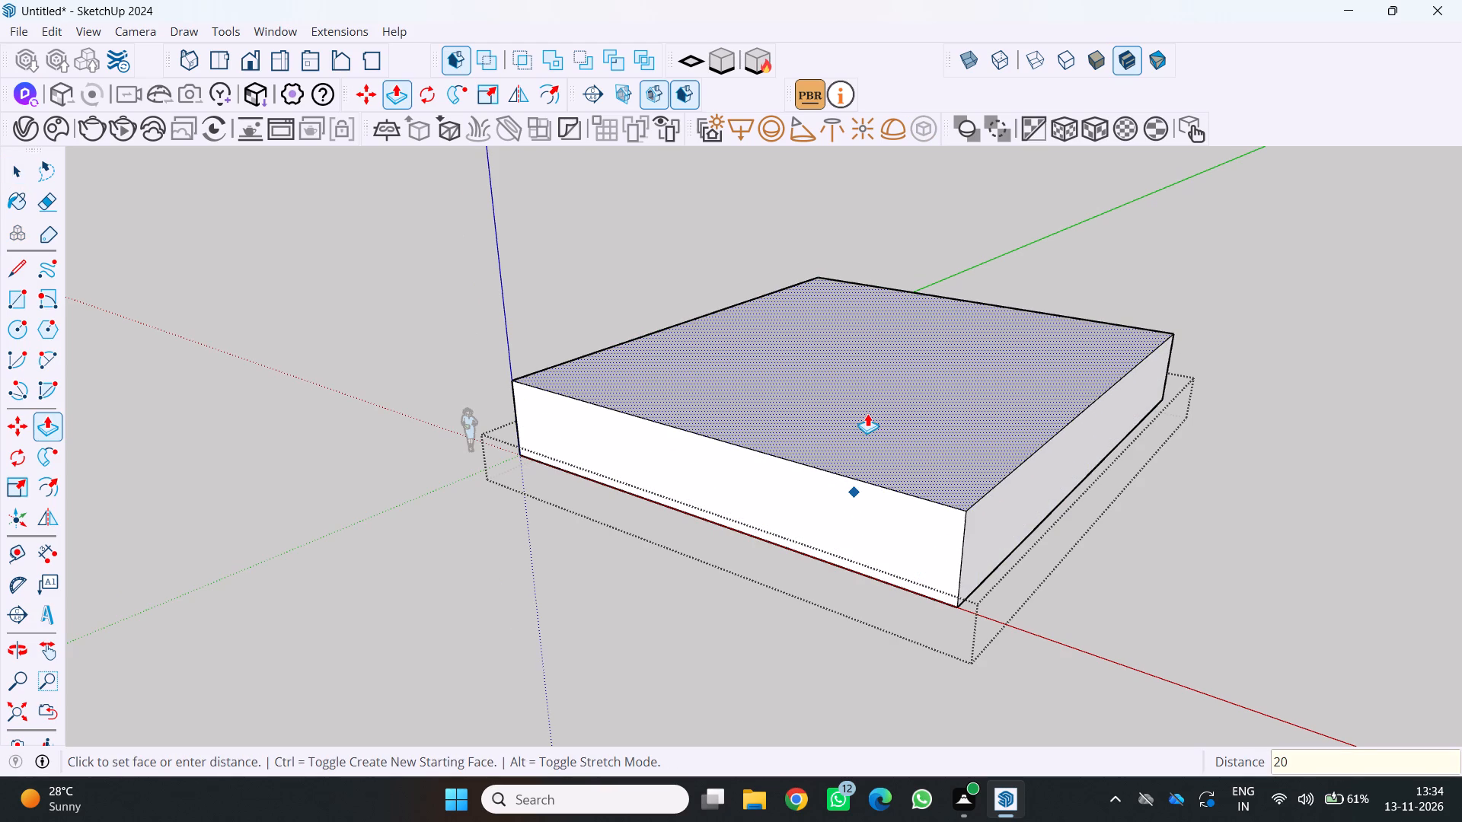
key(Return)
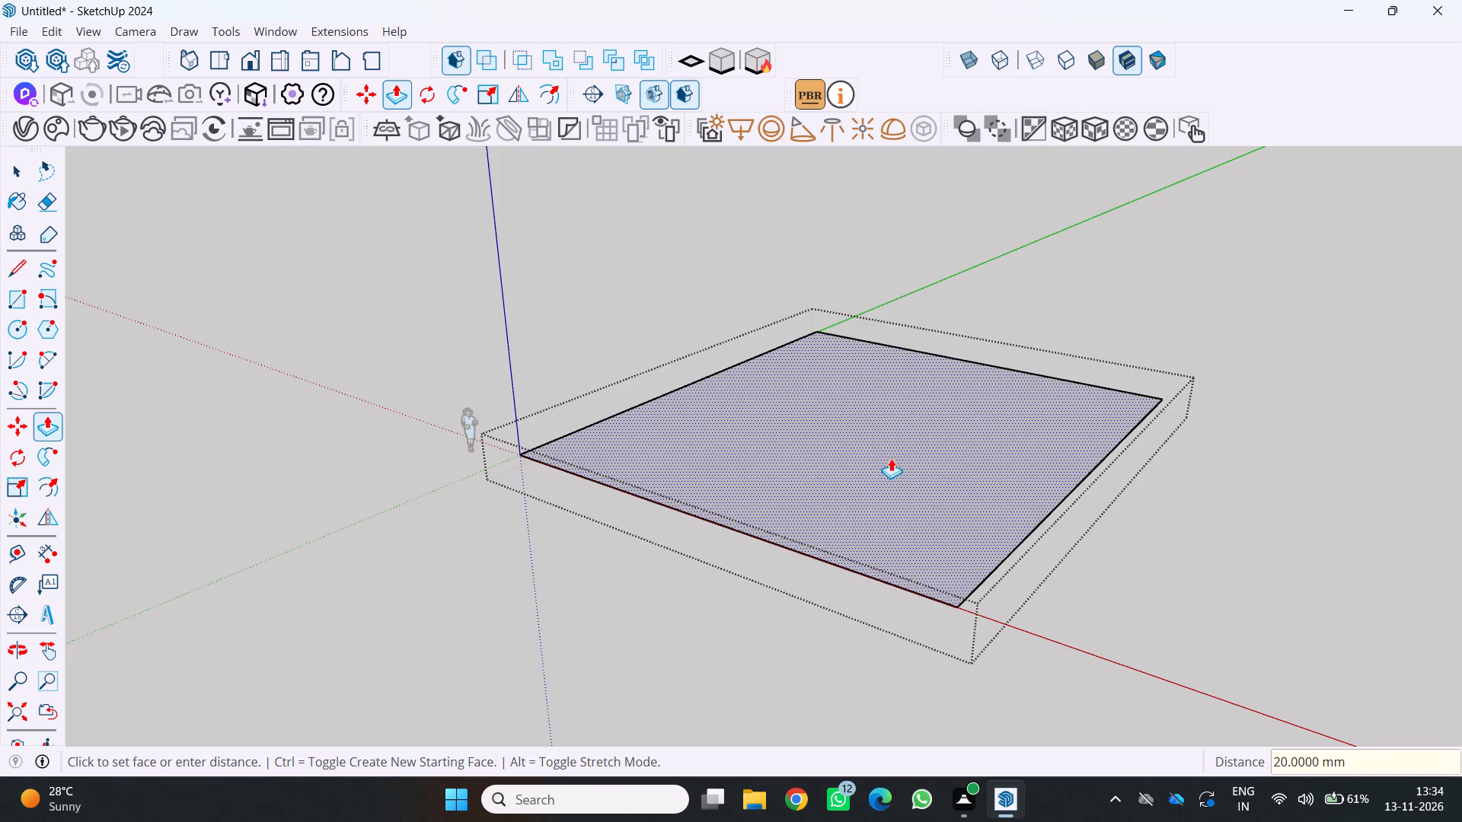
Push/pull the slab's top face upward again, by 20 cm.
middle_drag(895, 467, 927, 344)
scroll(918, 456, up, 2)
middle_drag(921, 454, 908, 576)
click(907, 493)
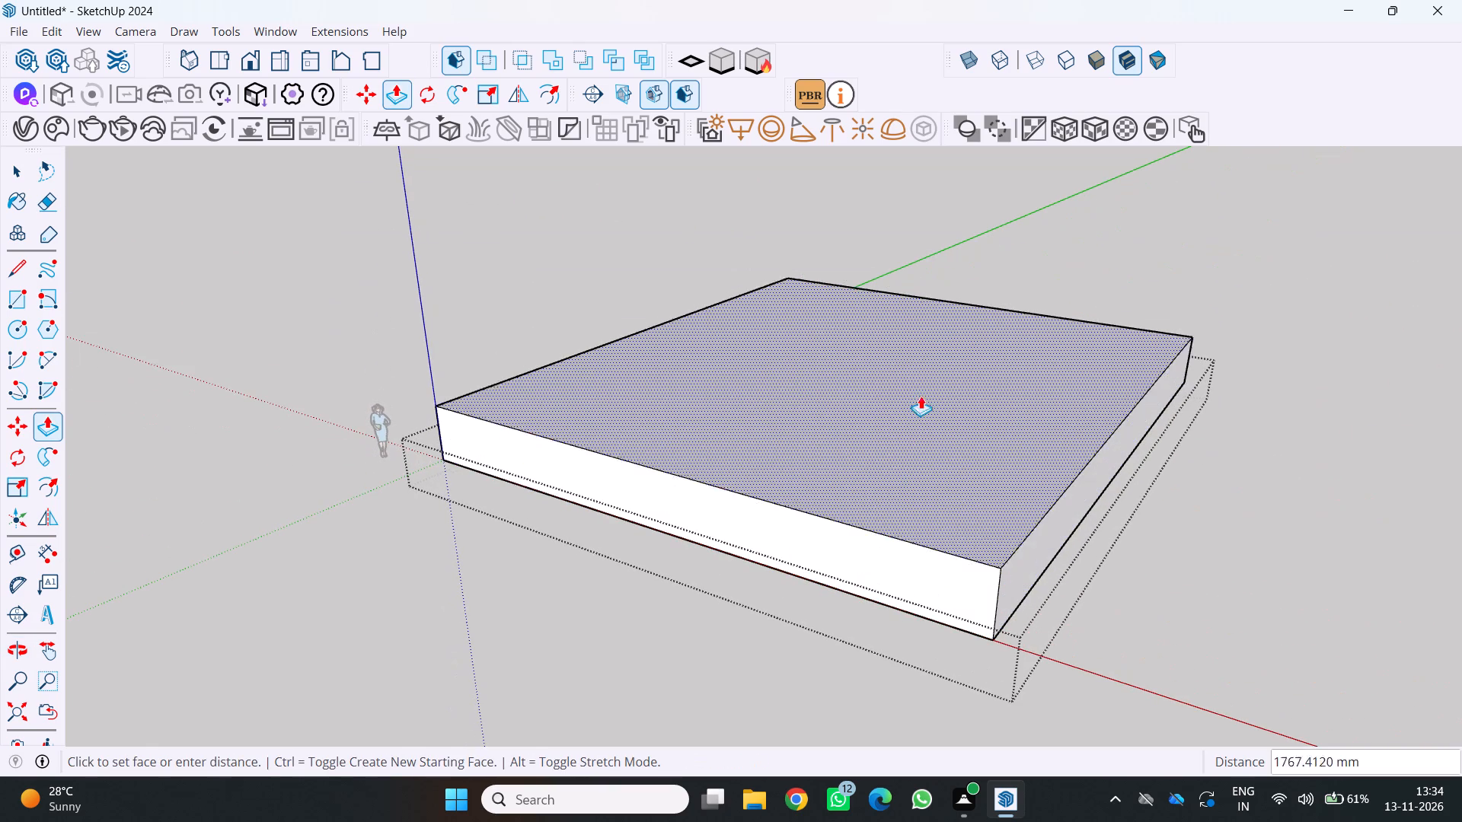
text(20CM)
key(Return)
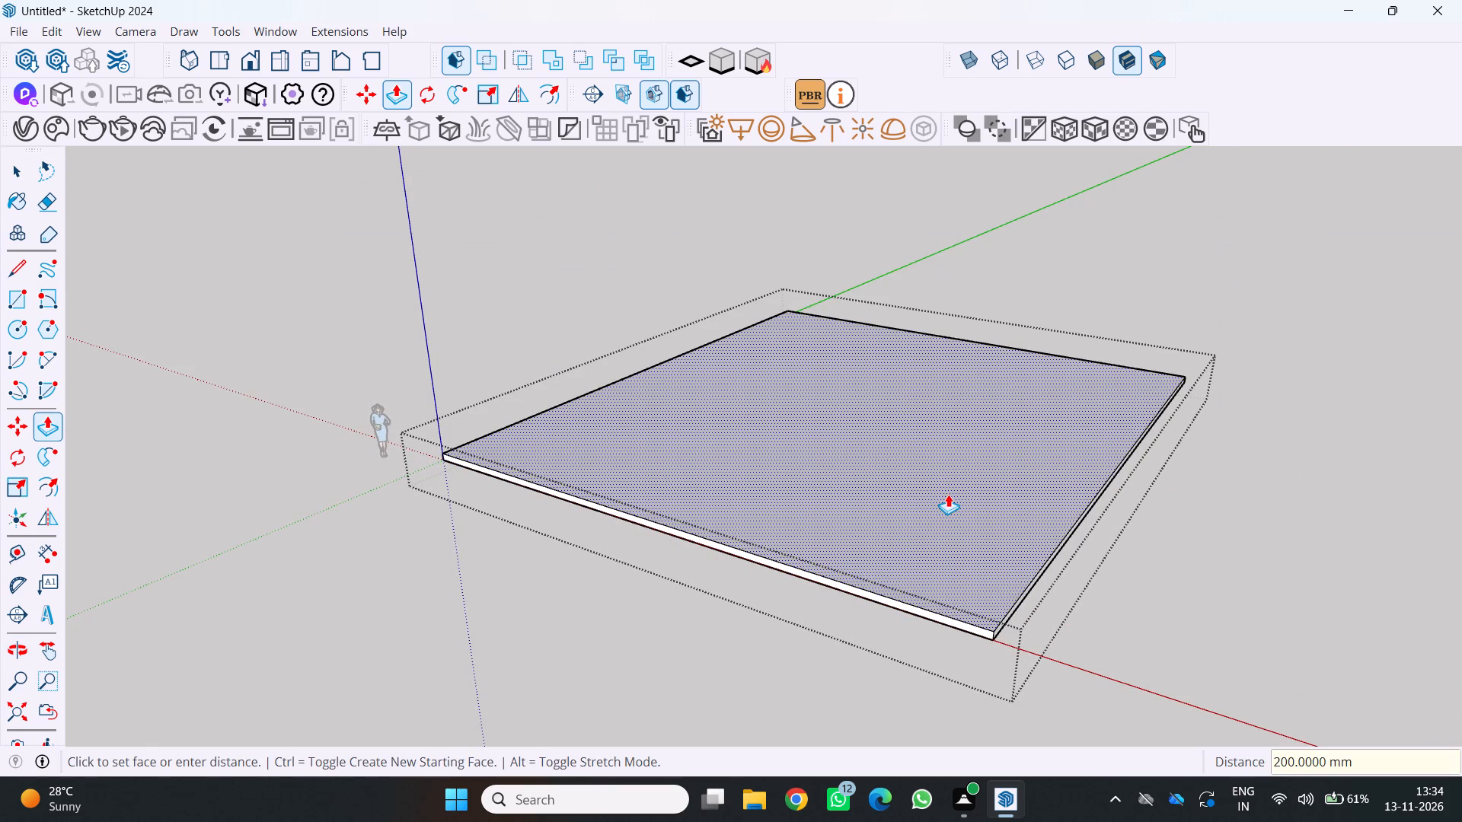
Offset the outline of the slab's top face inward by 15 cm.
middle_drag(944, 495, 1079, 319)
scroll(739, 593, up, 1)
middle_drag(739, 593, 482, 635)
middle_drag(586, 537, 792, 628)
middle_click(792, 628)
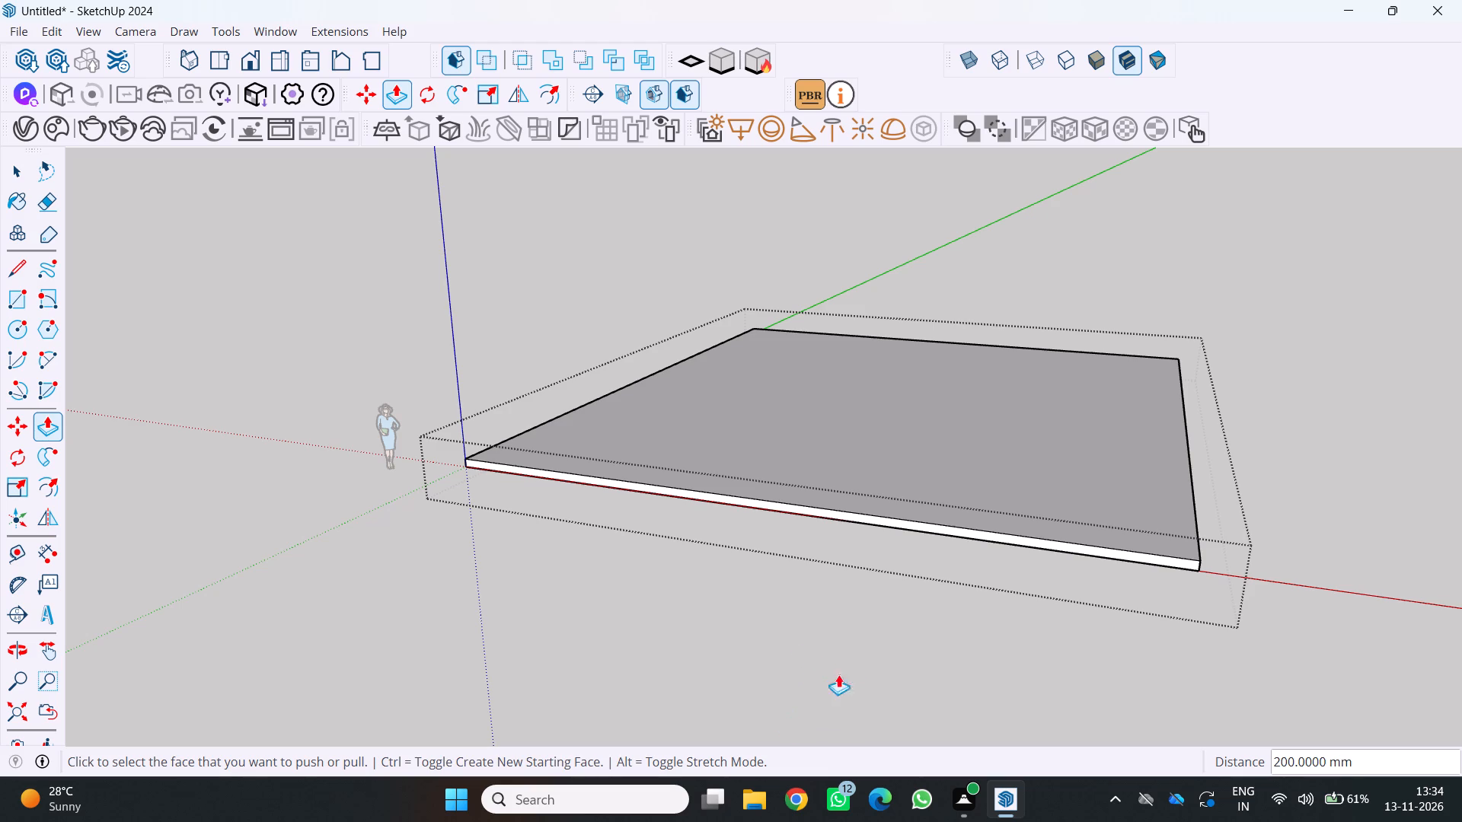
middle_drag(881, 613, 880, 677)
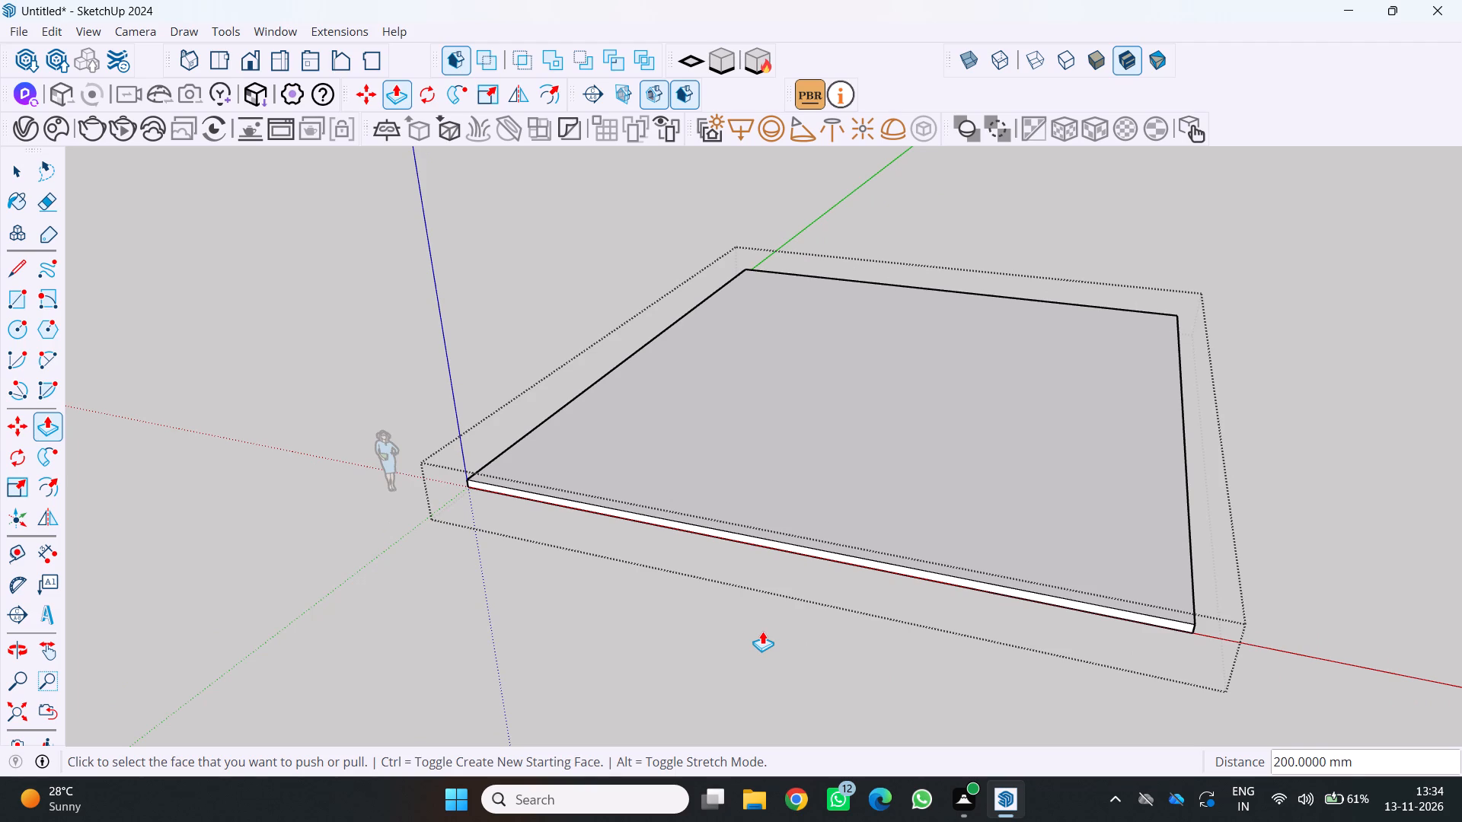
middle_drag(576, 452, 663, 497)
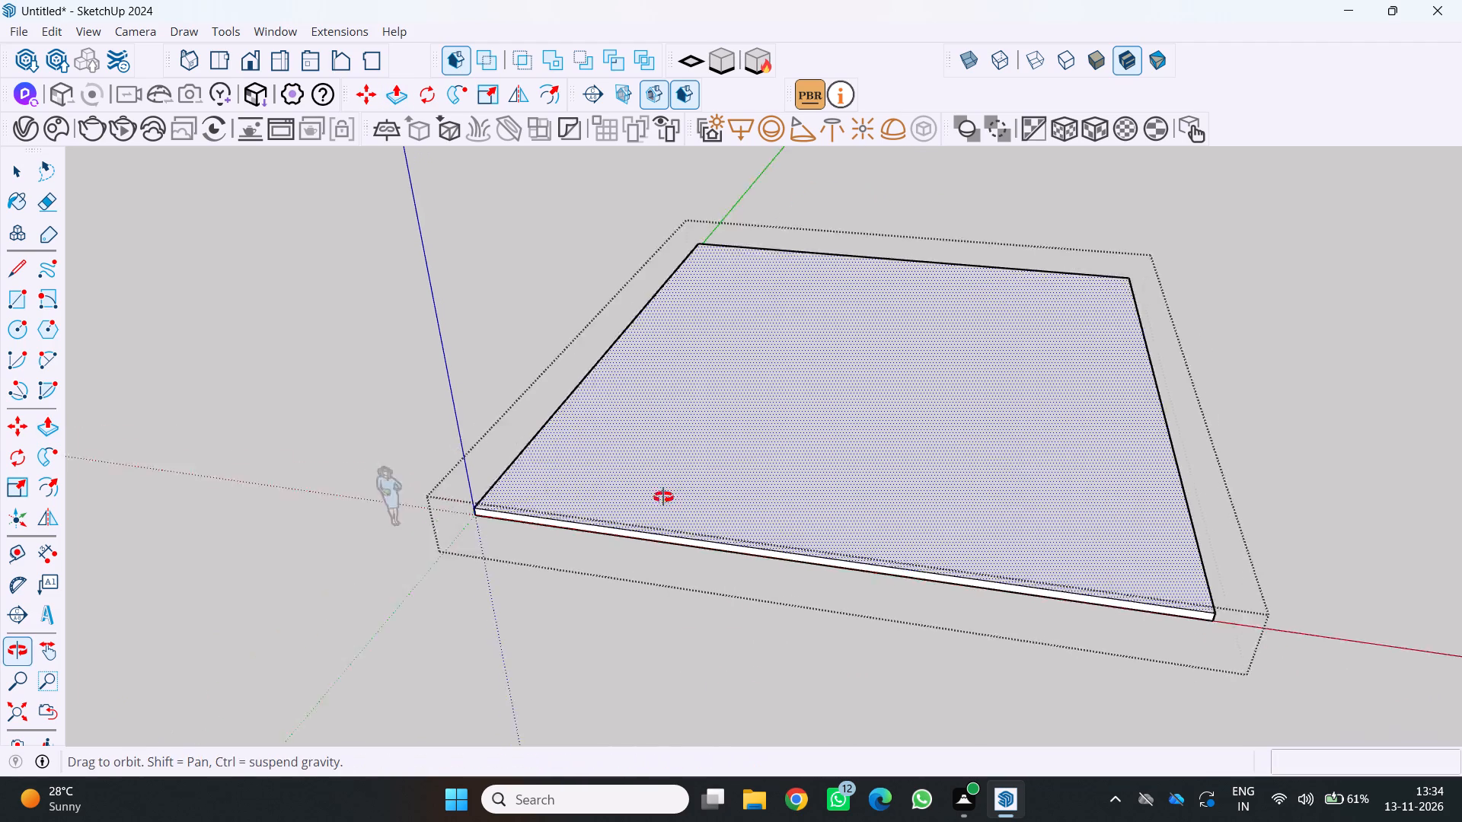
middle_drag(663, 497, 679, 500)
key(f)
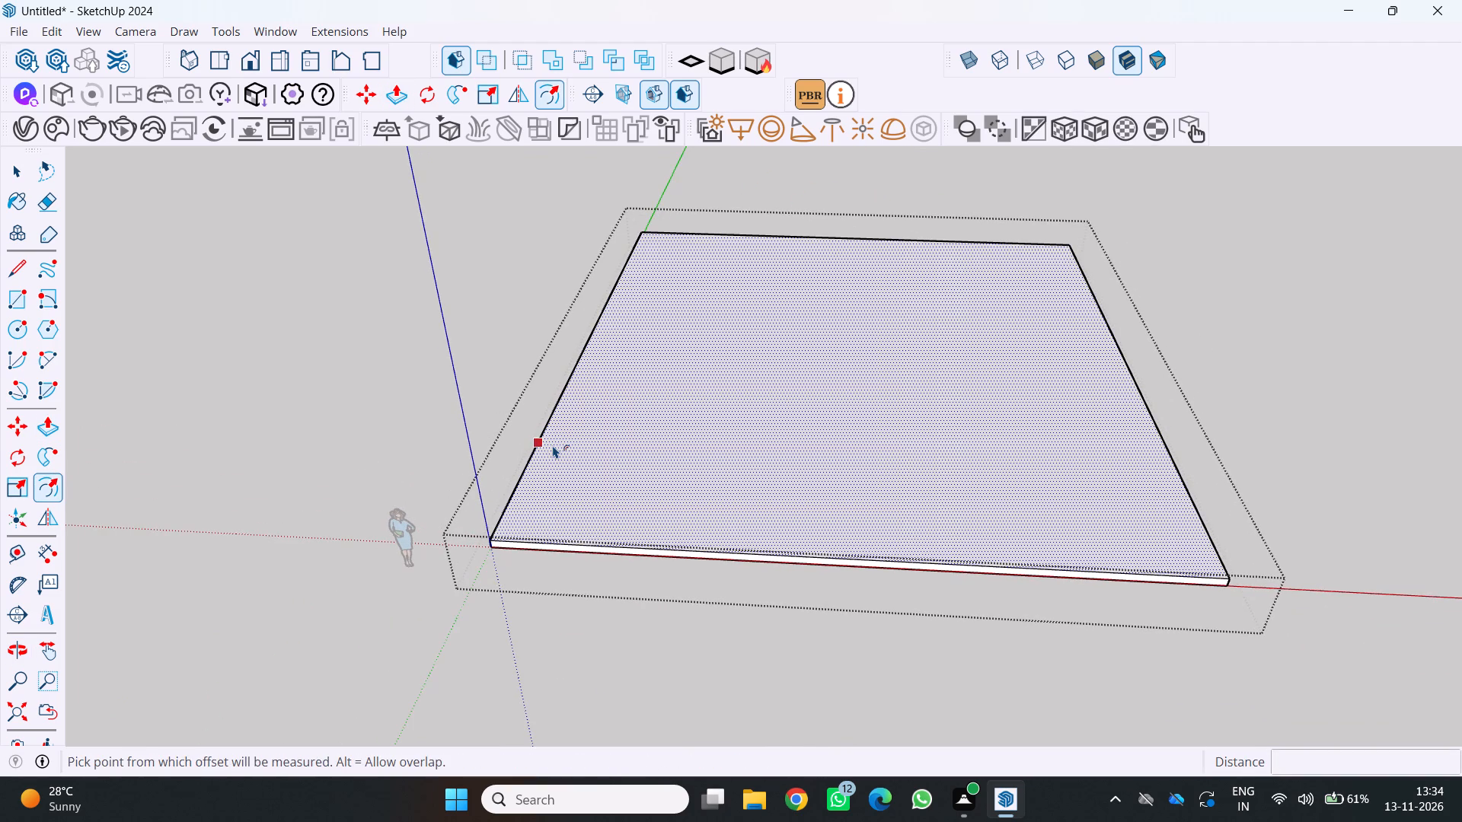
click(553, 445)
text(15)
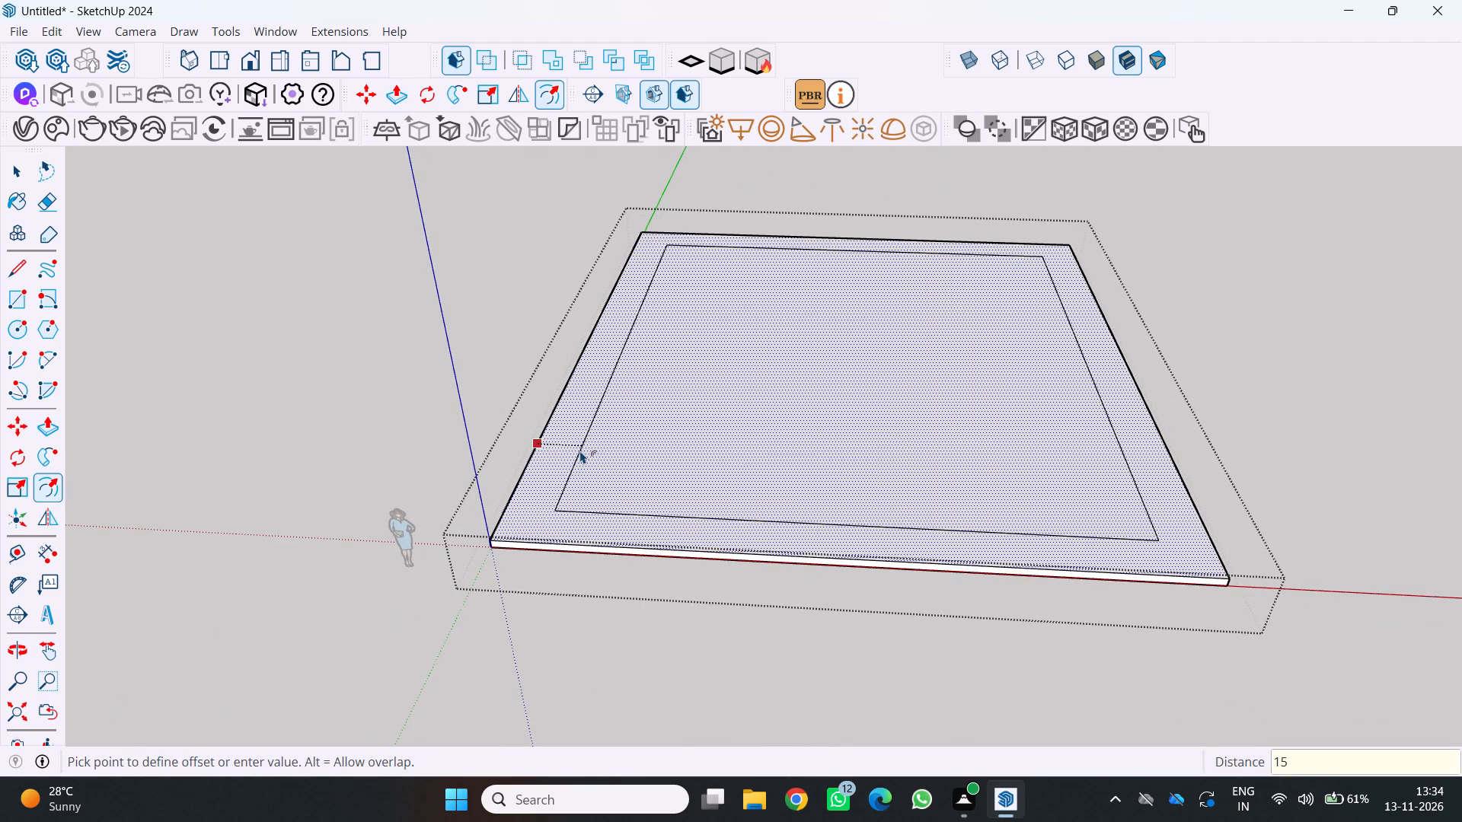
text(CM)
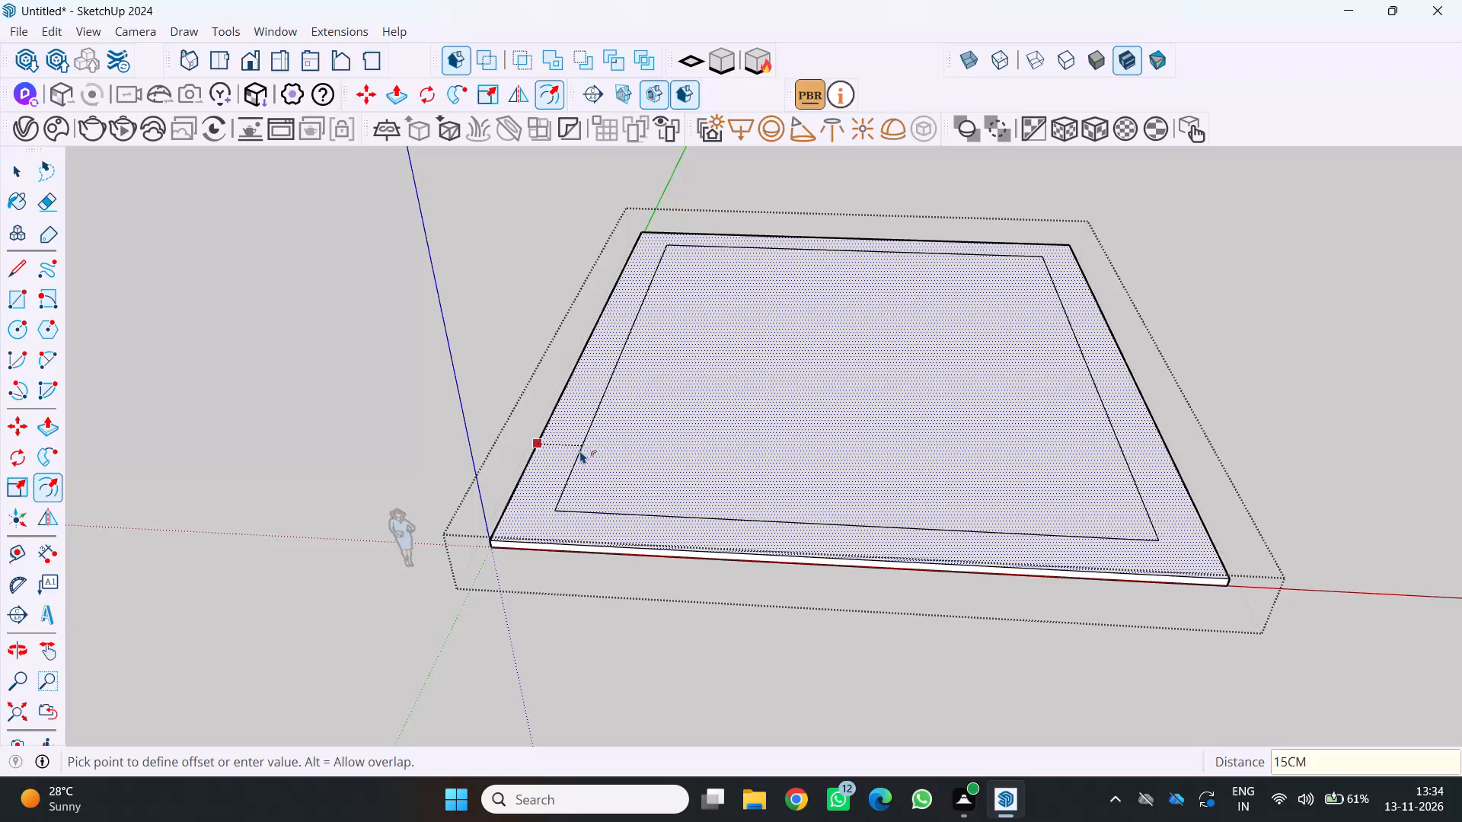
key(Return)
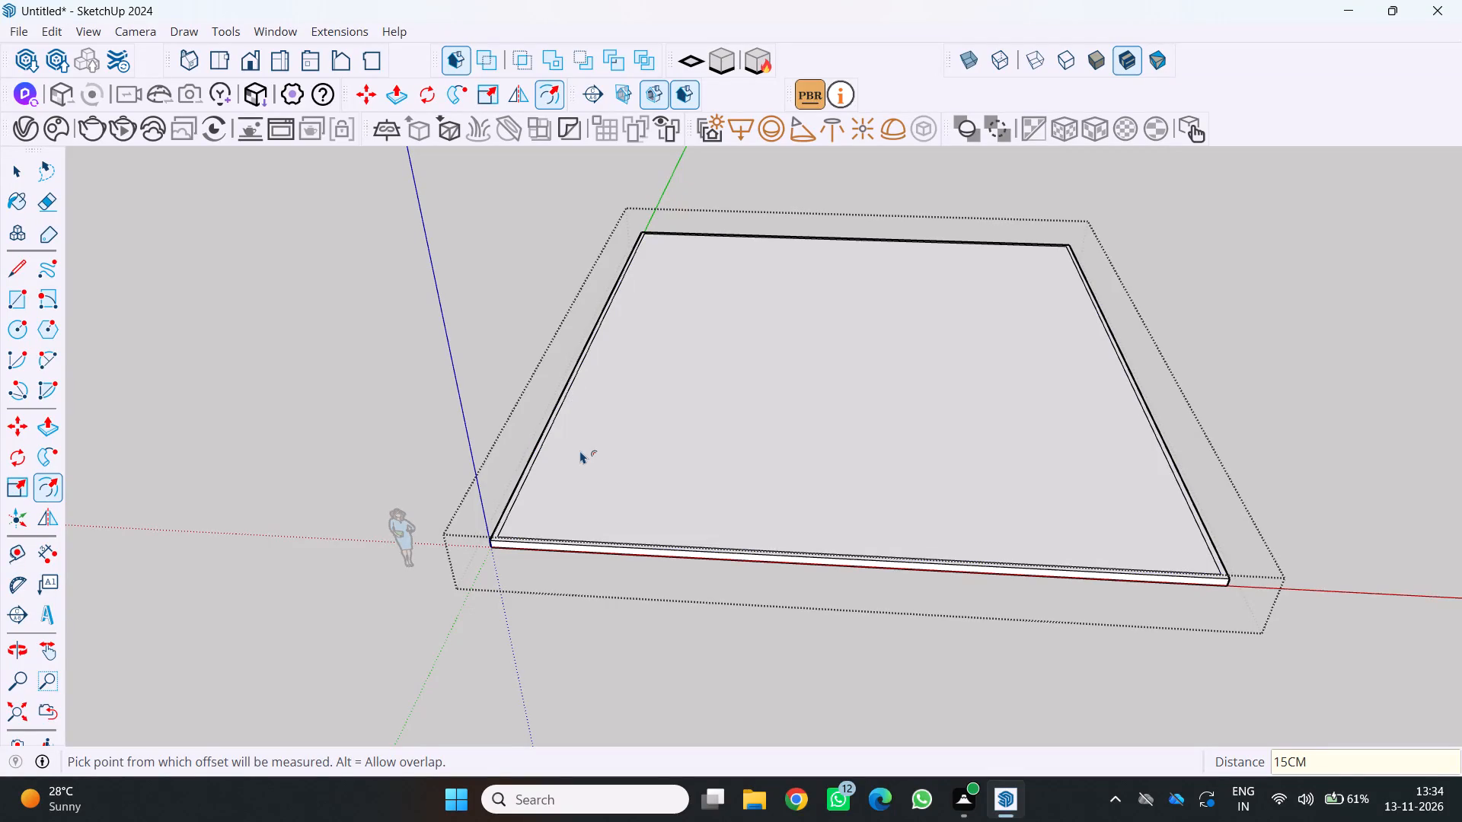
Examine the slab and the inset border outline on its top face from several angles.
middle_drag(699, 448, 500, 495)
scroll(1015, 566, up, 1)
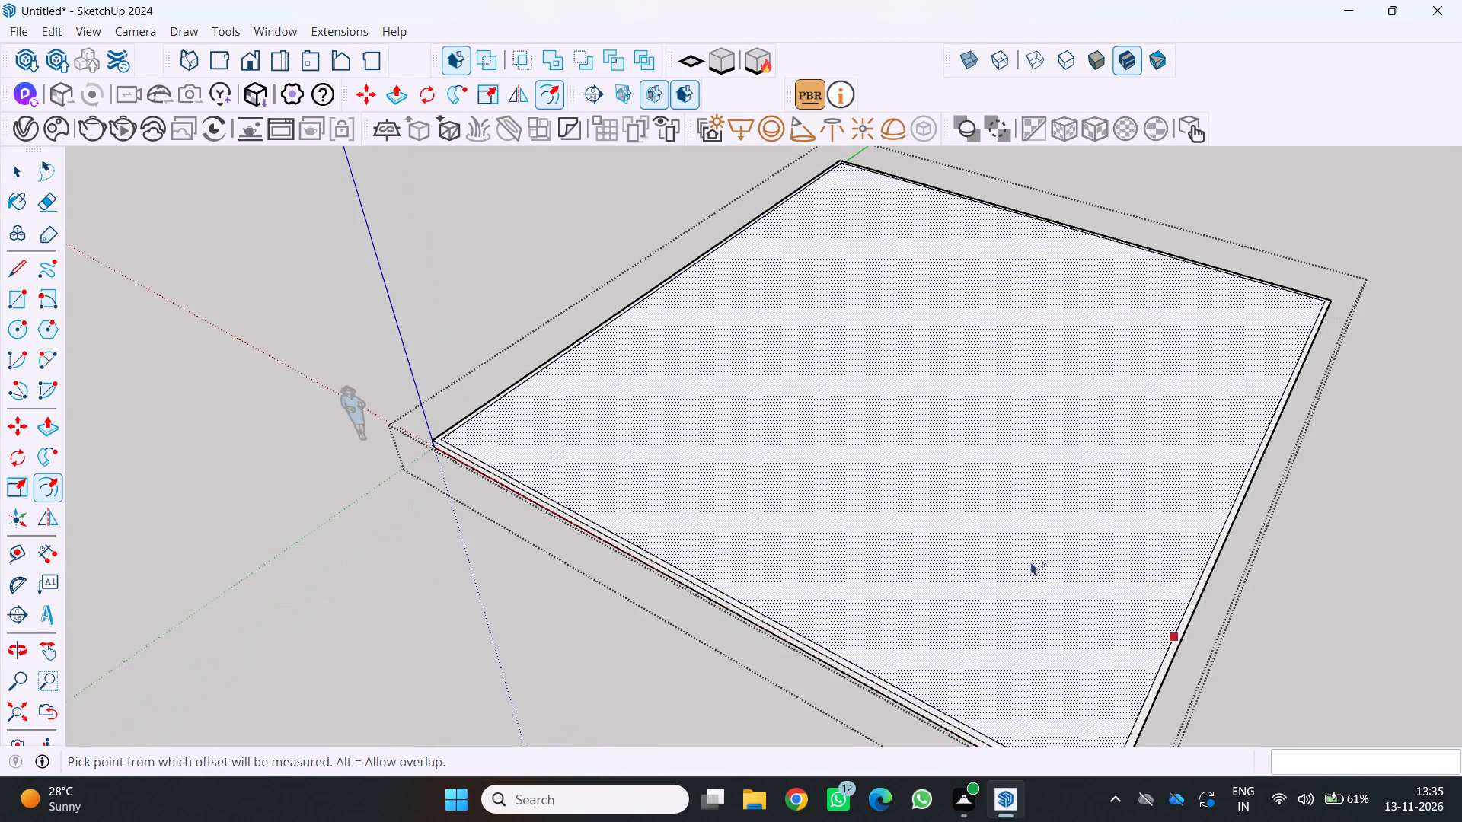
scroll(1178, 479, up, 7)
middle_drag(1248, 457, 851, 502)
middle_click(851, 502)
middle_click(848, 502)
scroll(848, 502, down, 5)
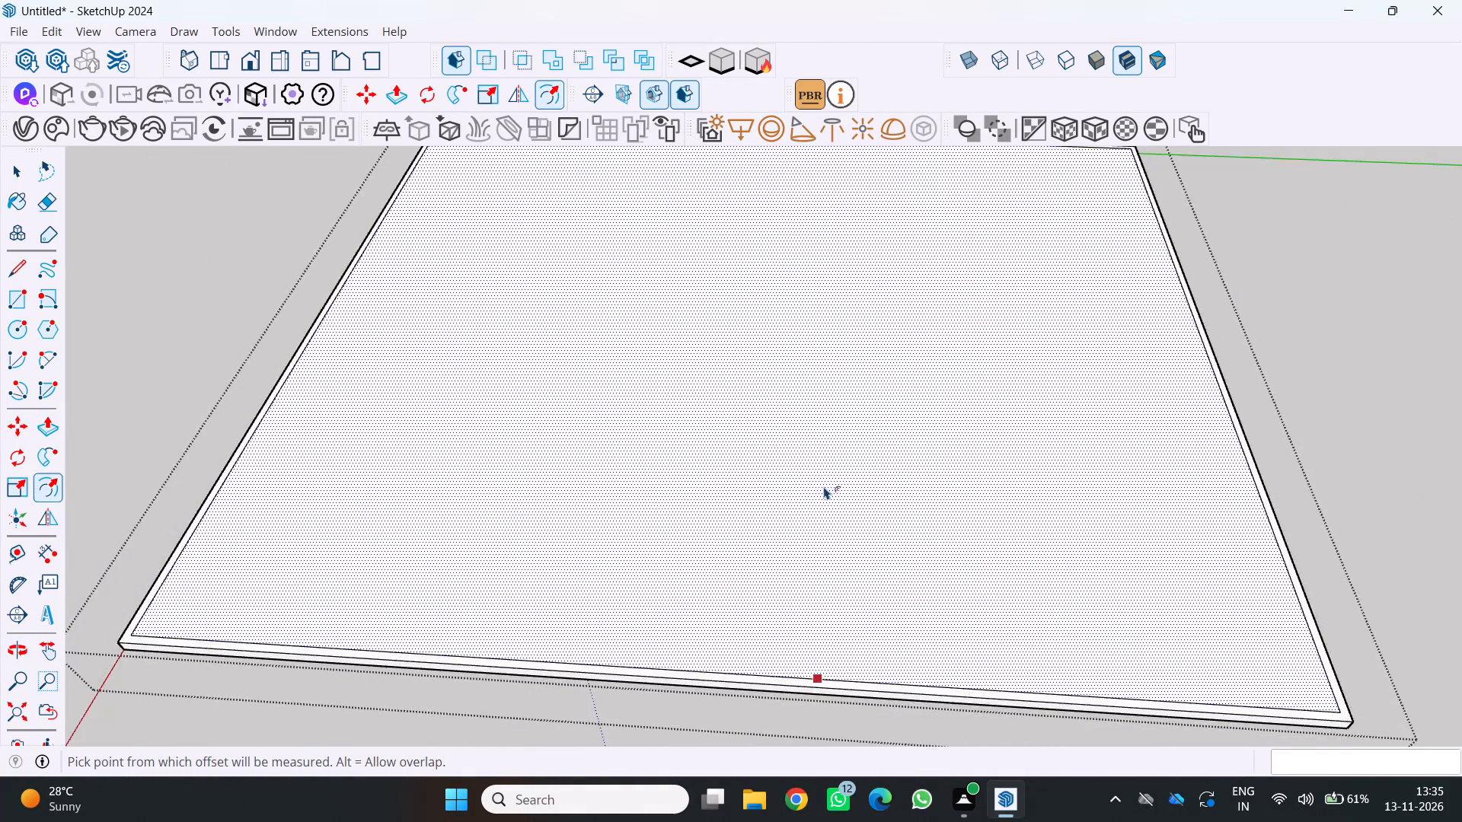
scroll(824, 486, down, 3)
middle_drag(822, 486, 1461, 368)
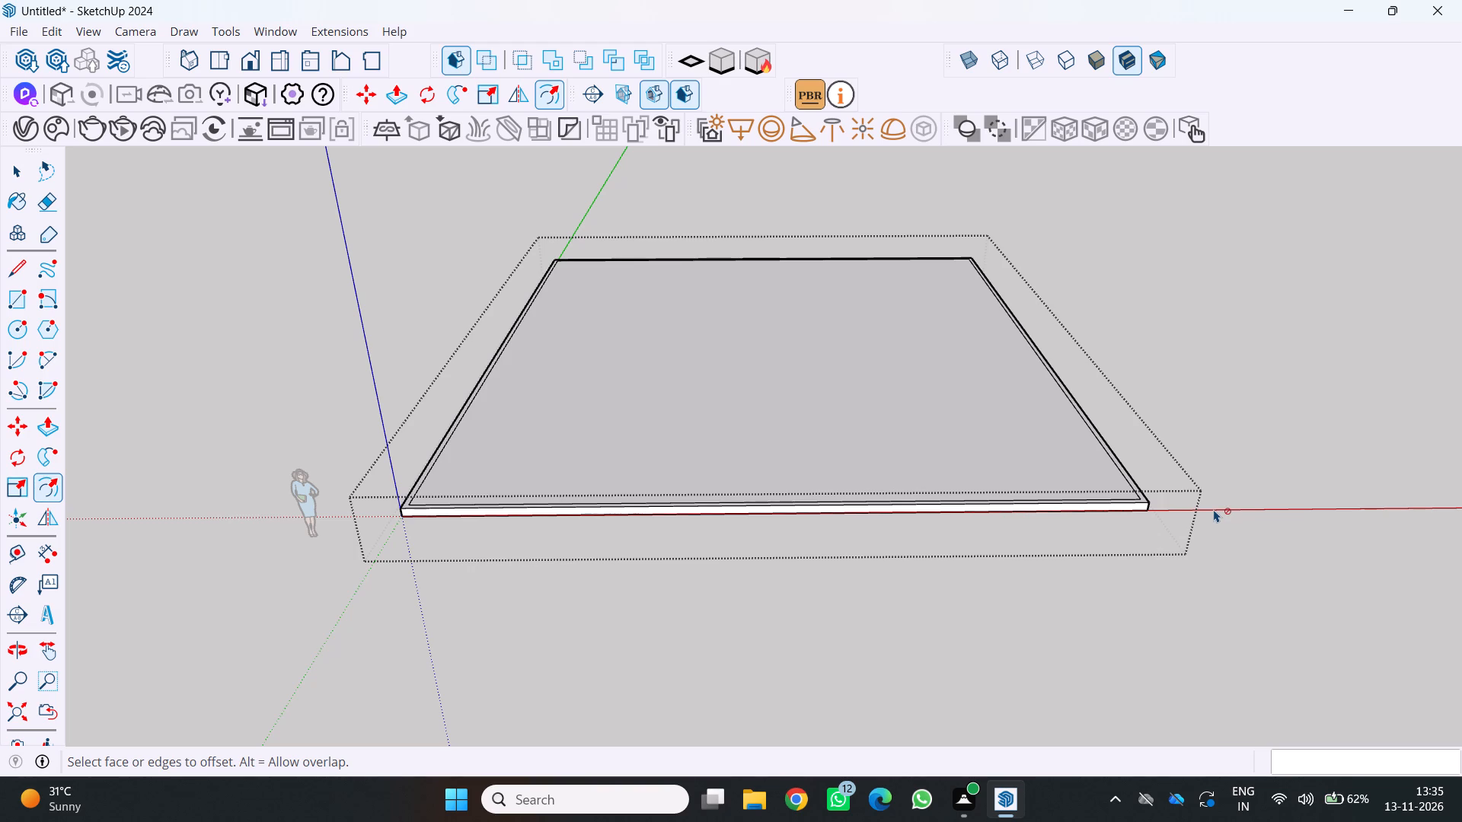
scroll(1214, 506, up, 1)
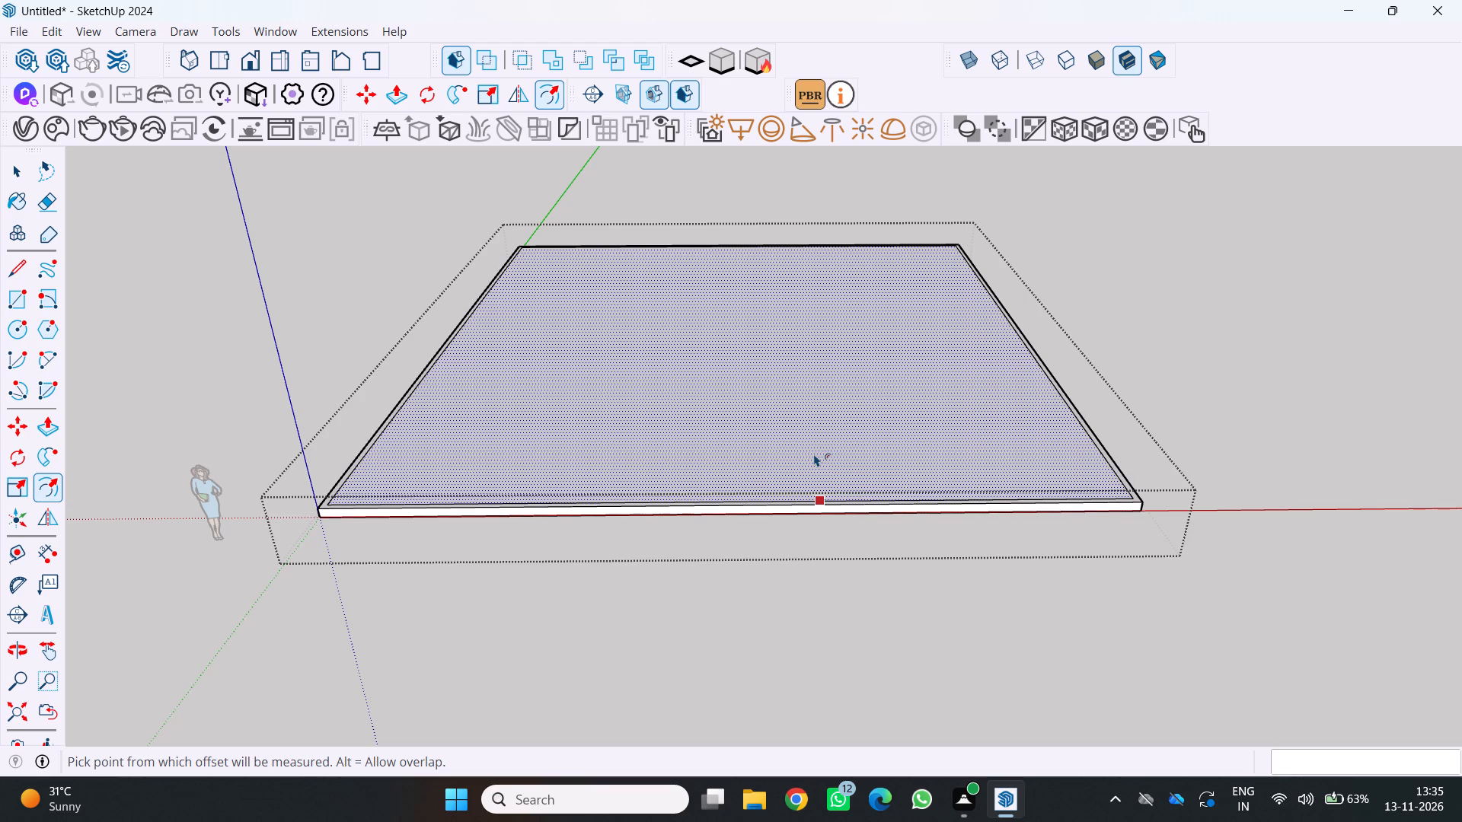
middle_drag(810, 462, 748, 537)
scroll(748, 537, up, 1)
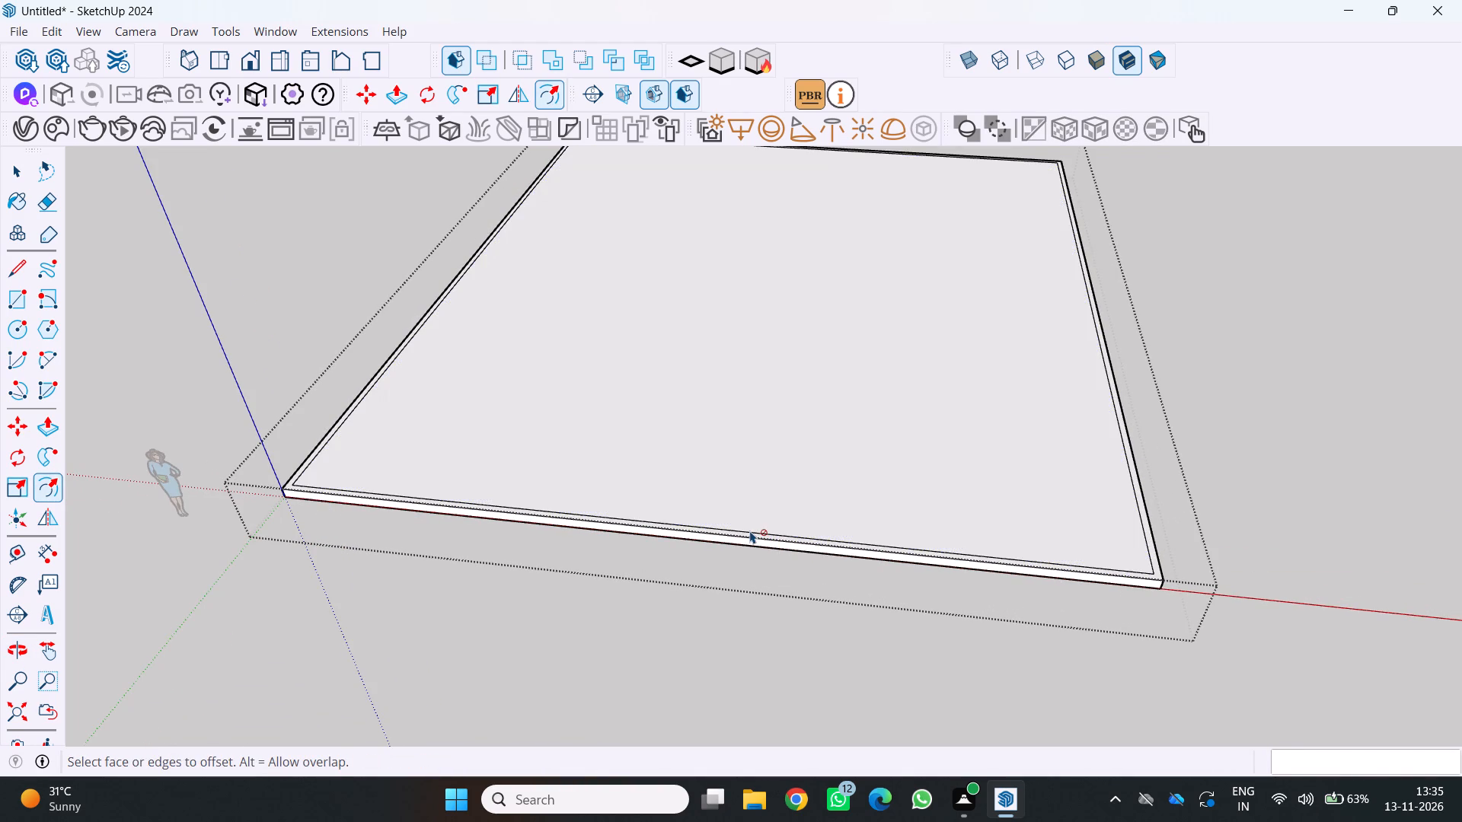
middle_drag(757, 541, 849, 582)
scroll(847, 582, down, 4)
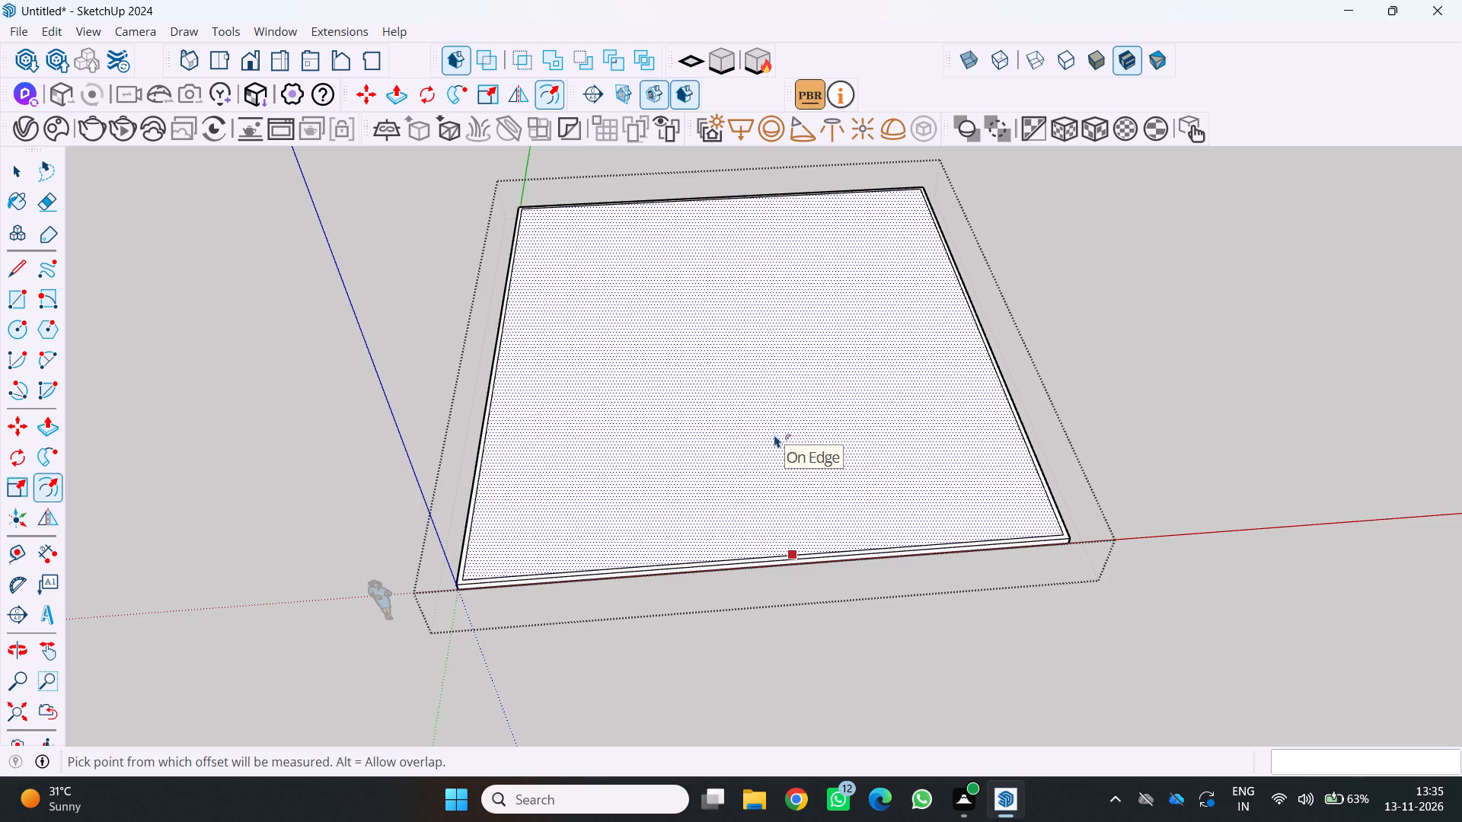
scroll(774, 435, up, 2)
middle_drag(774, 435, 721, 504)
scroll(722, 504, down, 6)
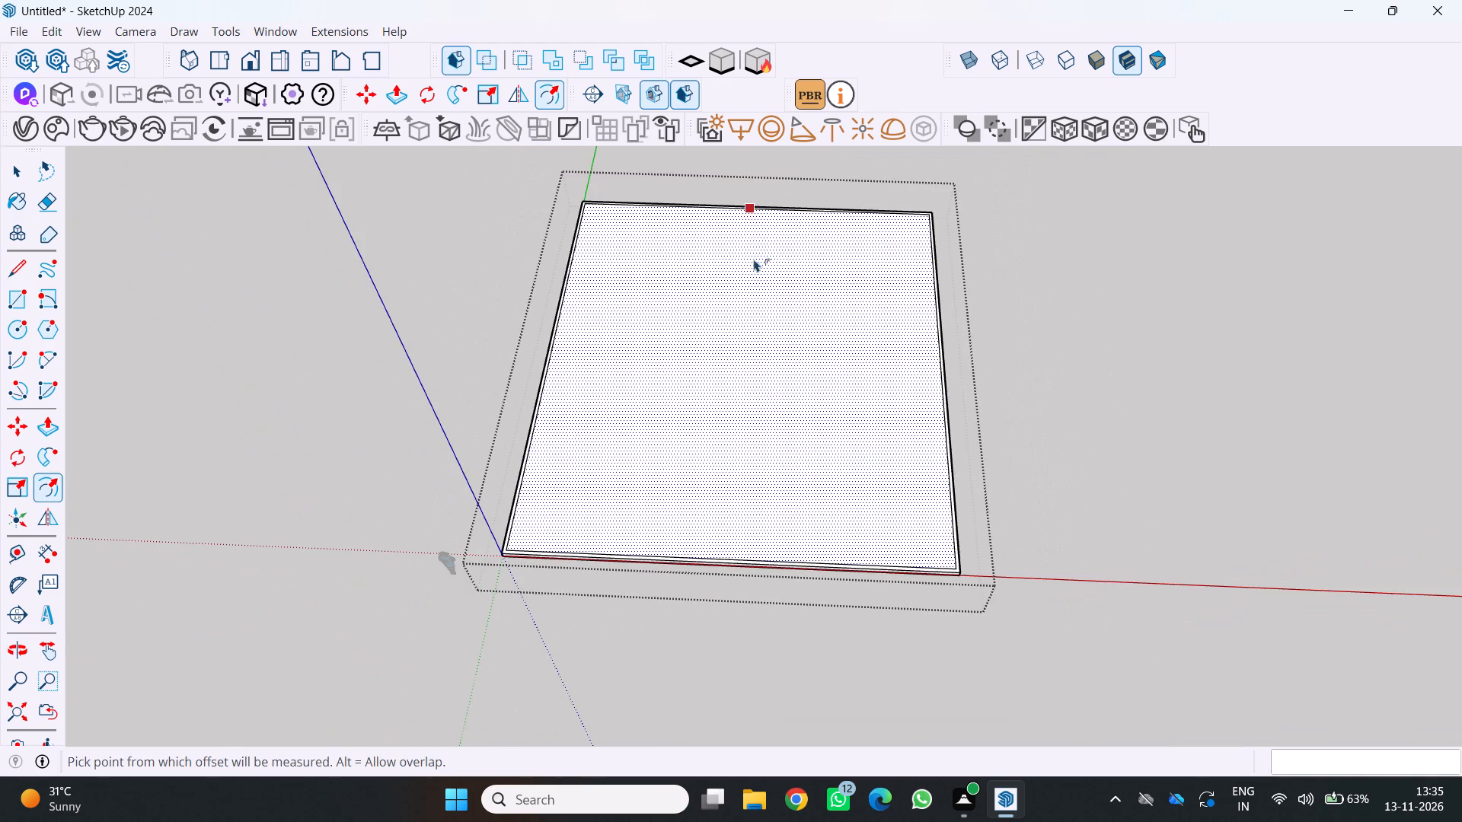
scroll(752, 244, up, 3)
middle_drag(758, 251, 710, 278)
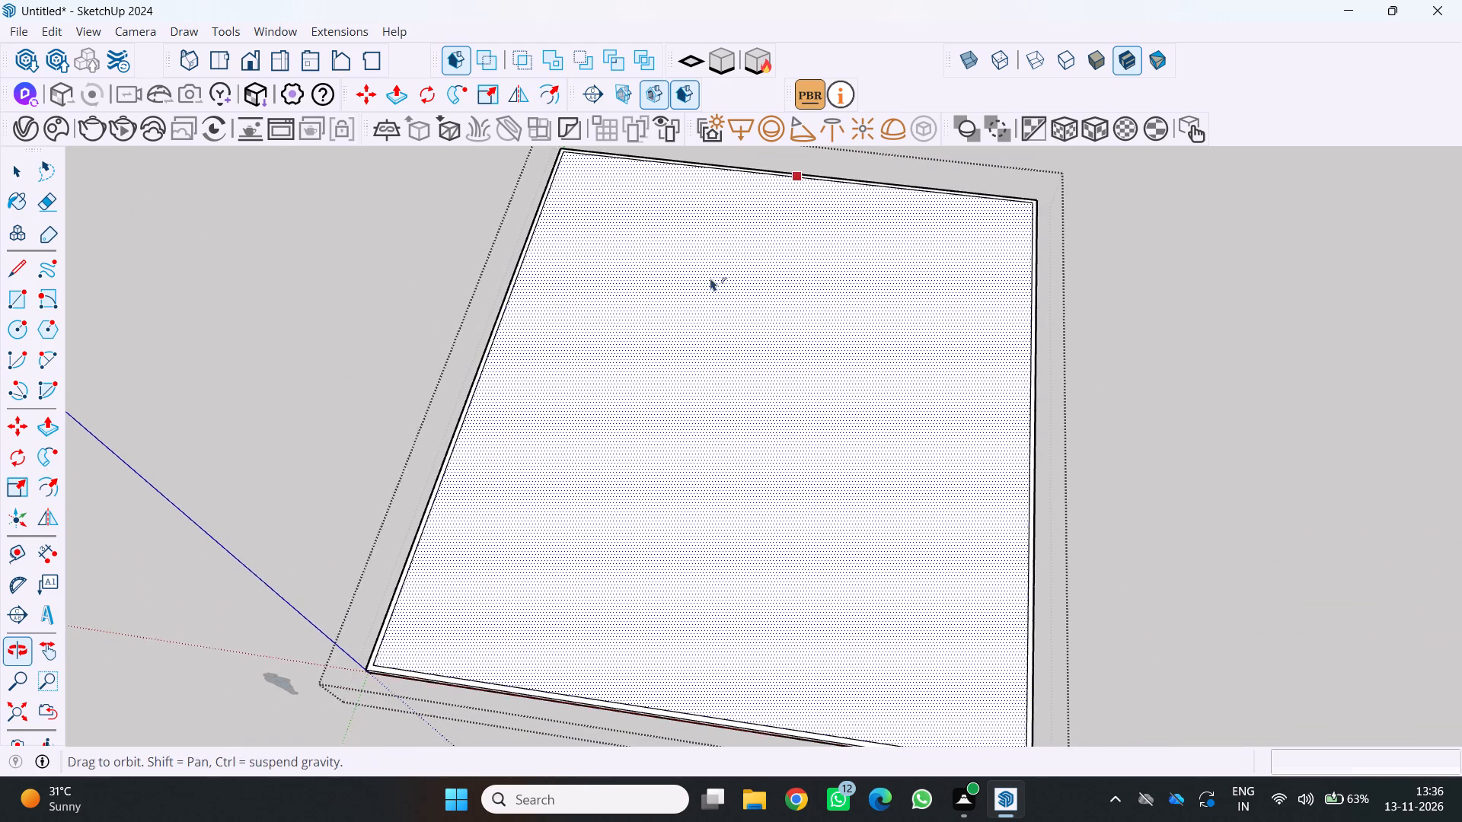
middle_drag(710, 278, 713, 278)
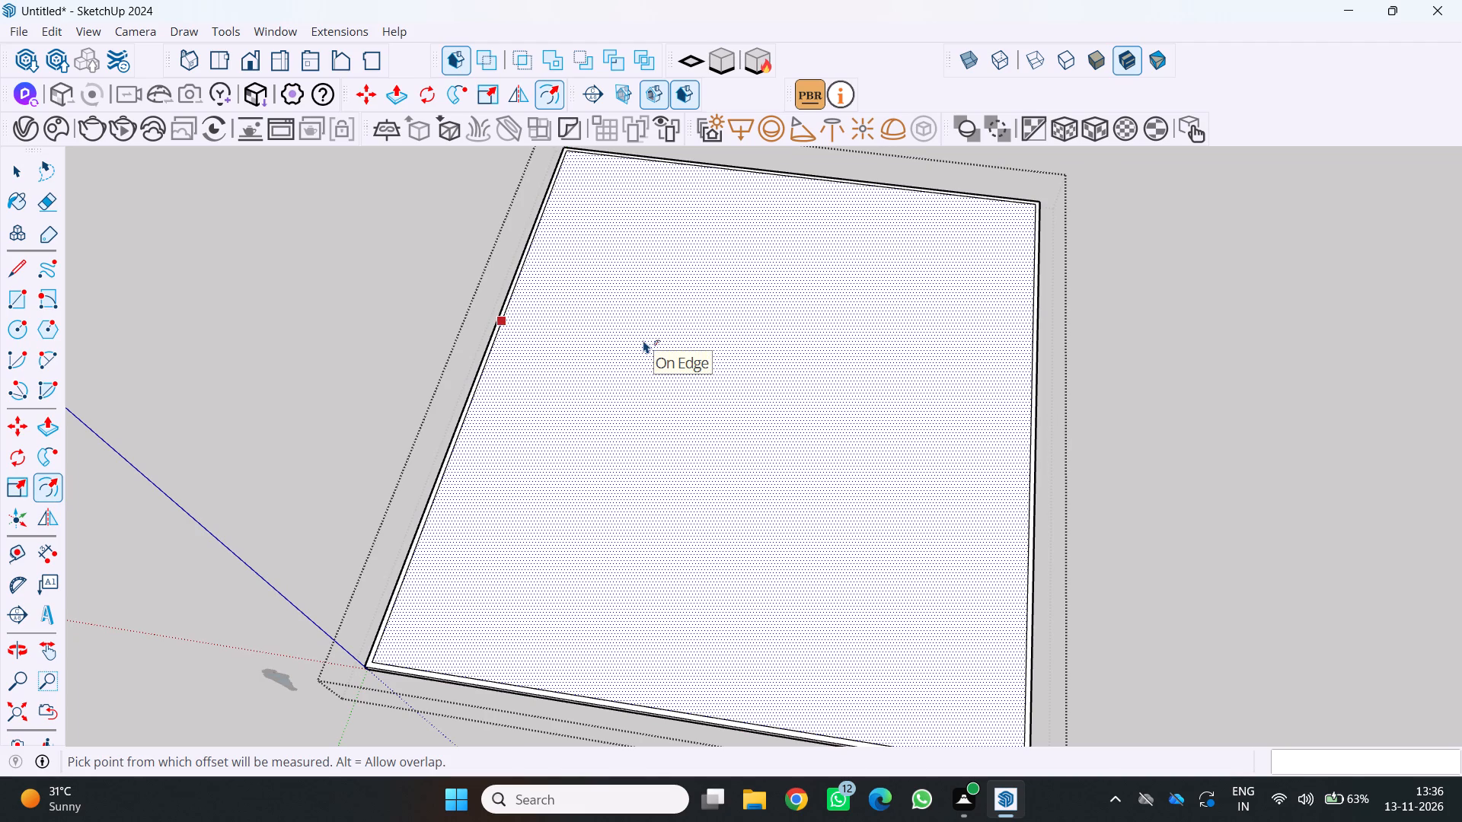
middle_drag(646, 340, 0, 495)
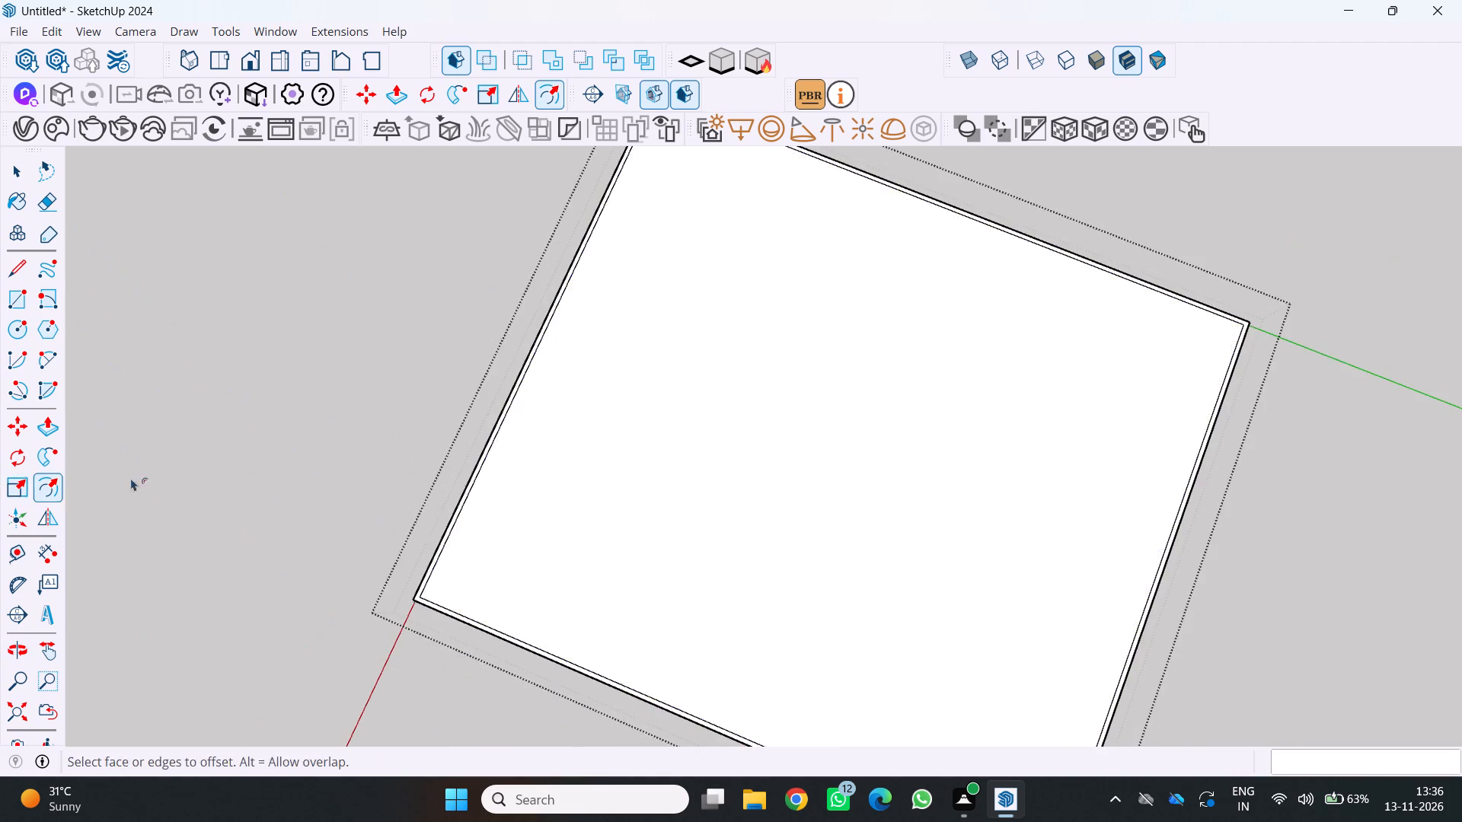
Place a guide line 100 cm inward from the far outer edge of the slab's top face.
middle_drag(171, 473, 994, 256)
scroll(933, 259, down, 3)
scroll(875, 229, up, 10)
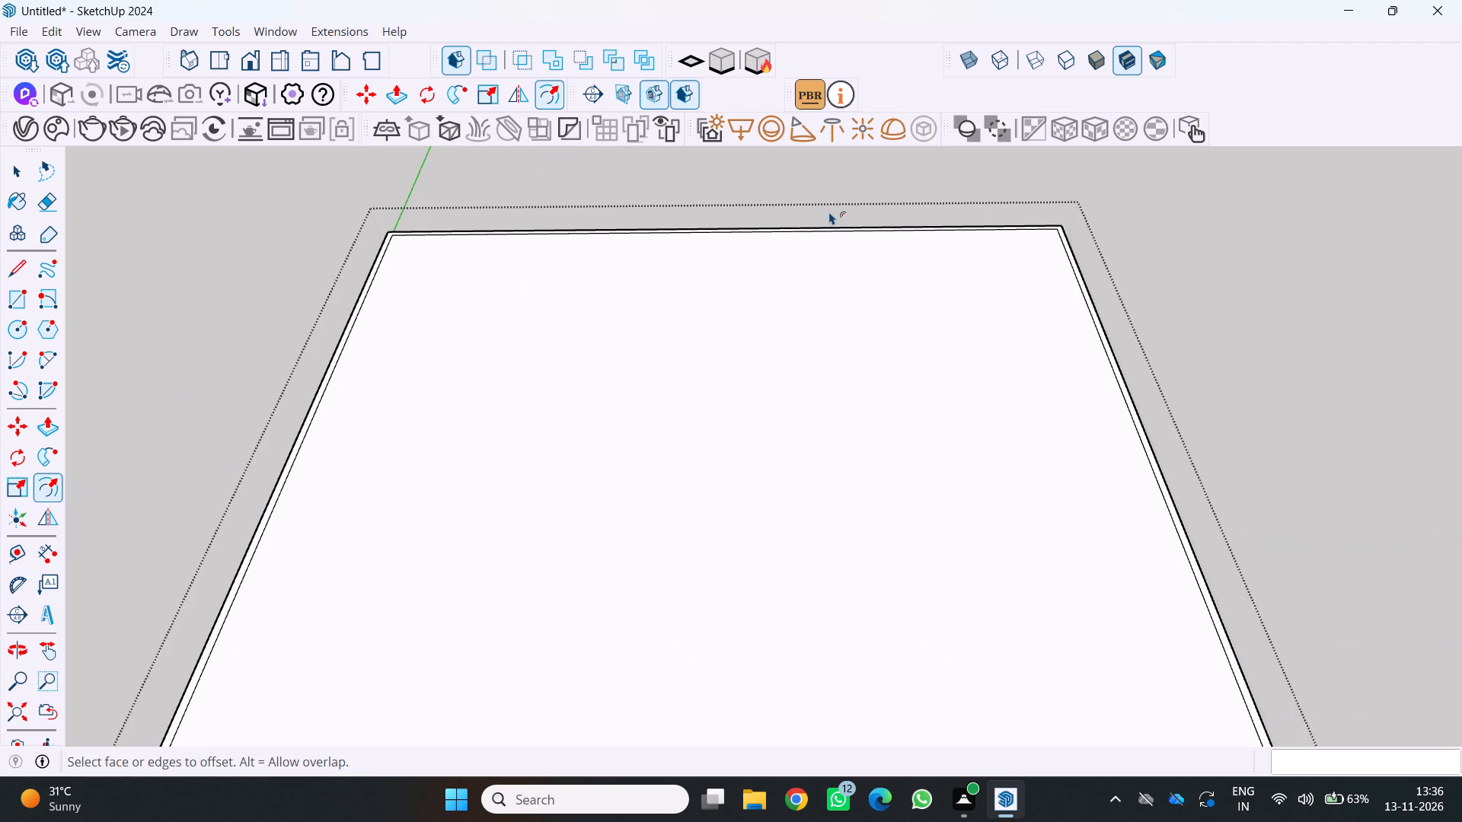
key(t)
scroll(816, 216, up, 8)
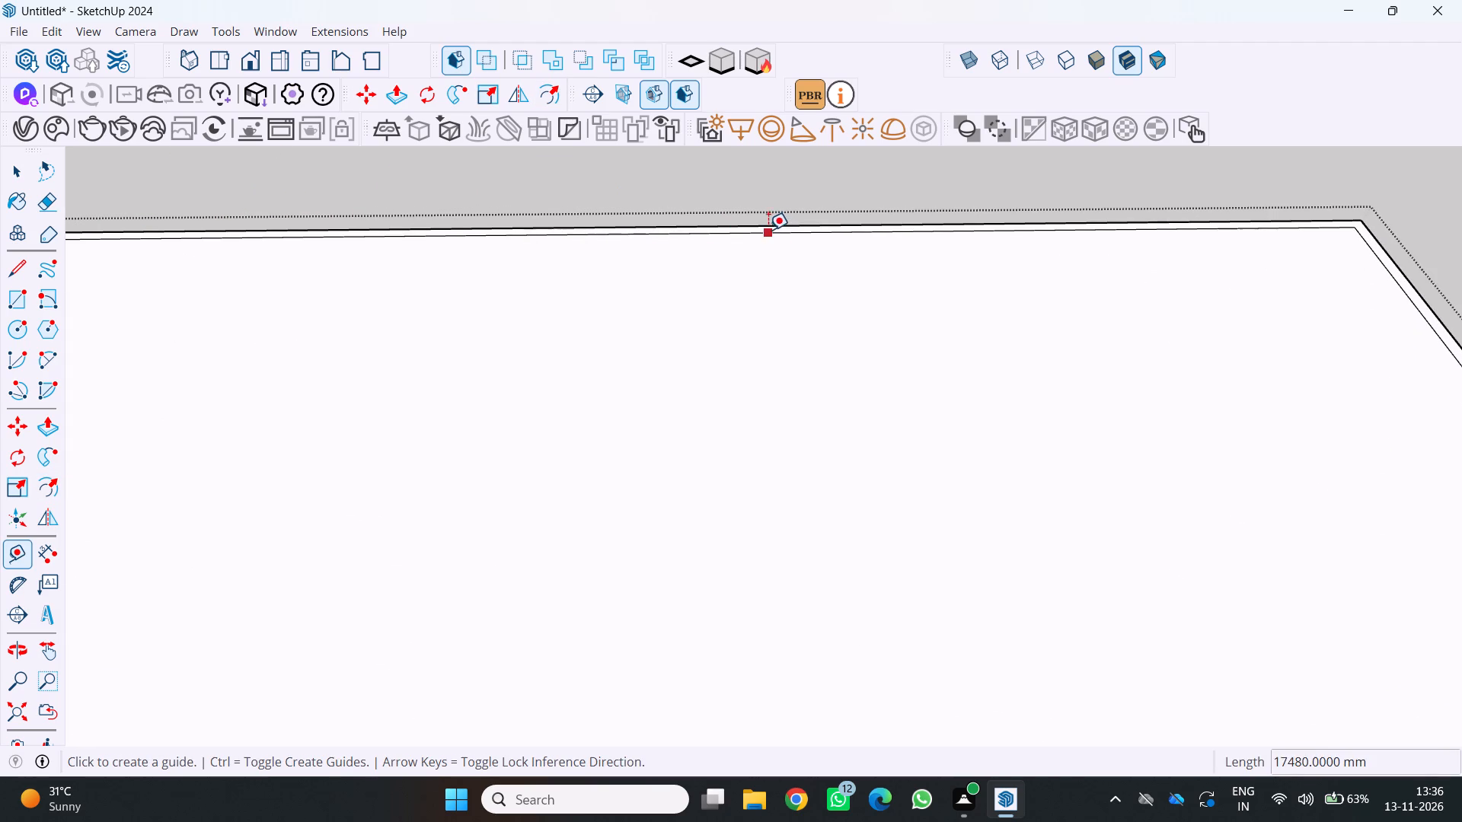
click(771, 226)
scroll(777, 295, down, 4)
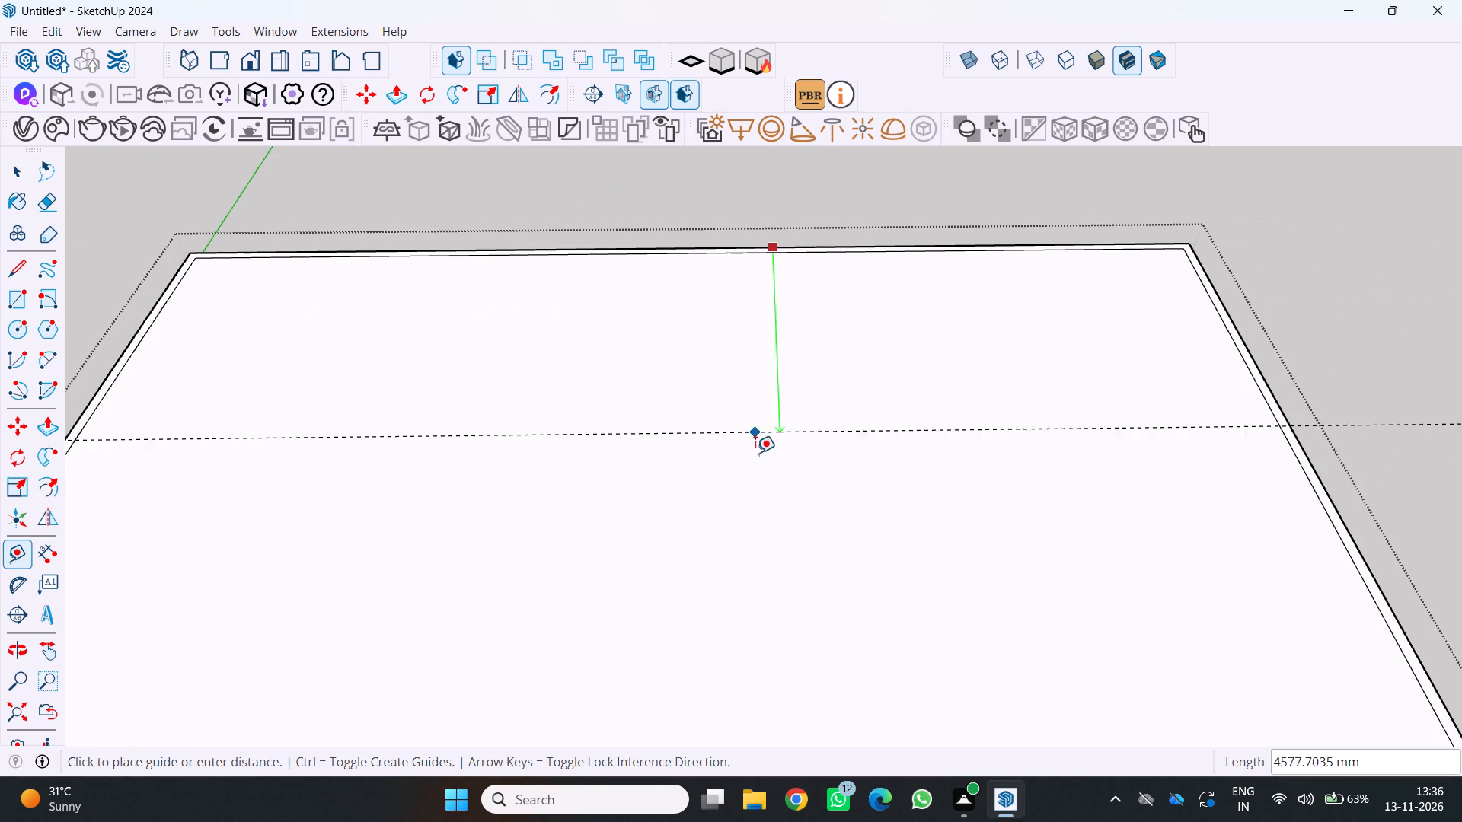
text(100)
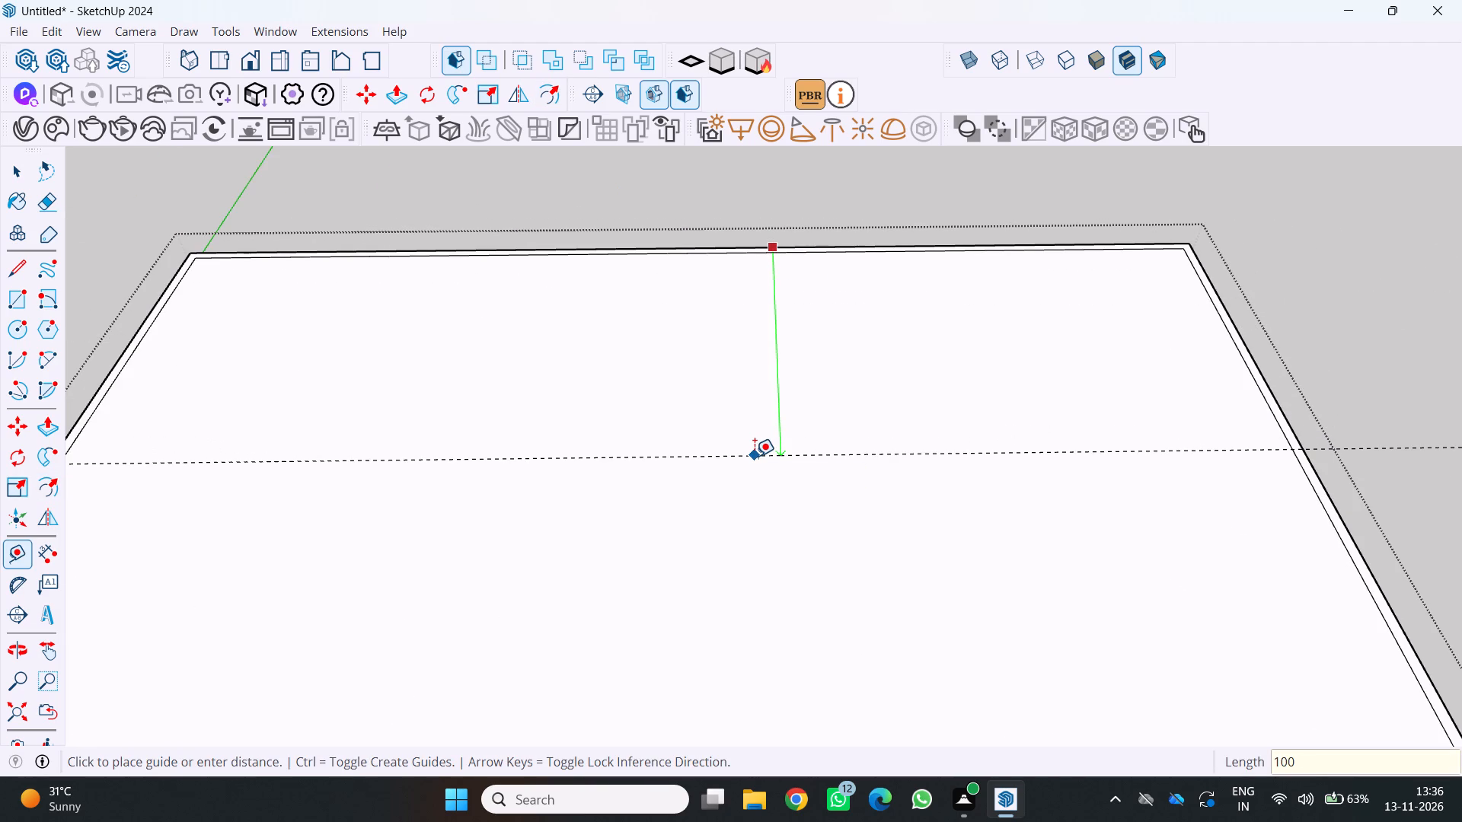
text(CM)
key(Return)
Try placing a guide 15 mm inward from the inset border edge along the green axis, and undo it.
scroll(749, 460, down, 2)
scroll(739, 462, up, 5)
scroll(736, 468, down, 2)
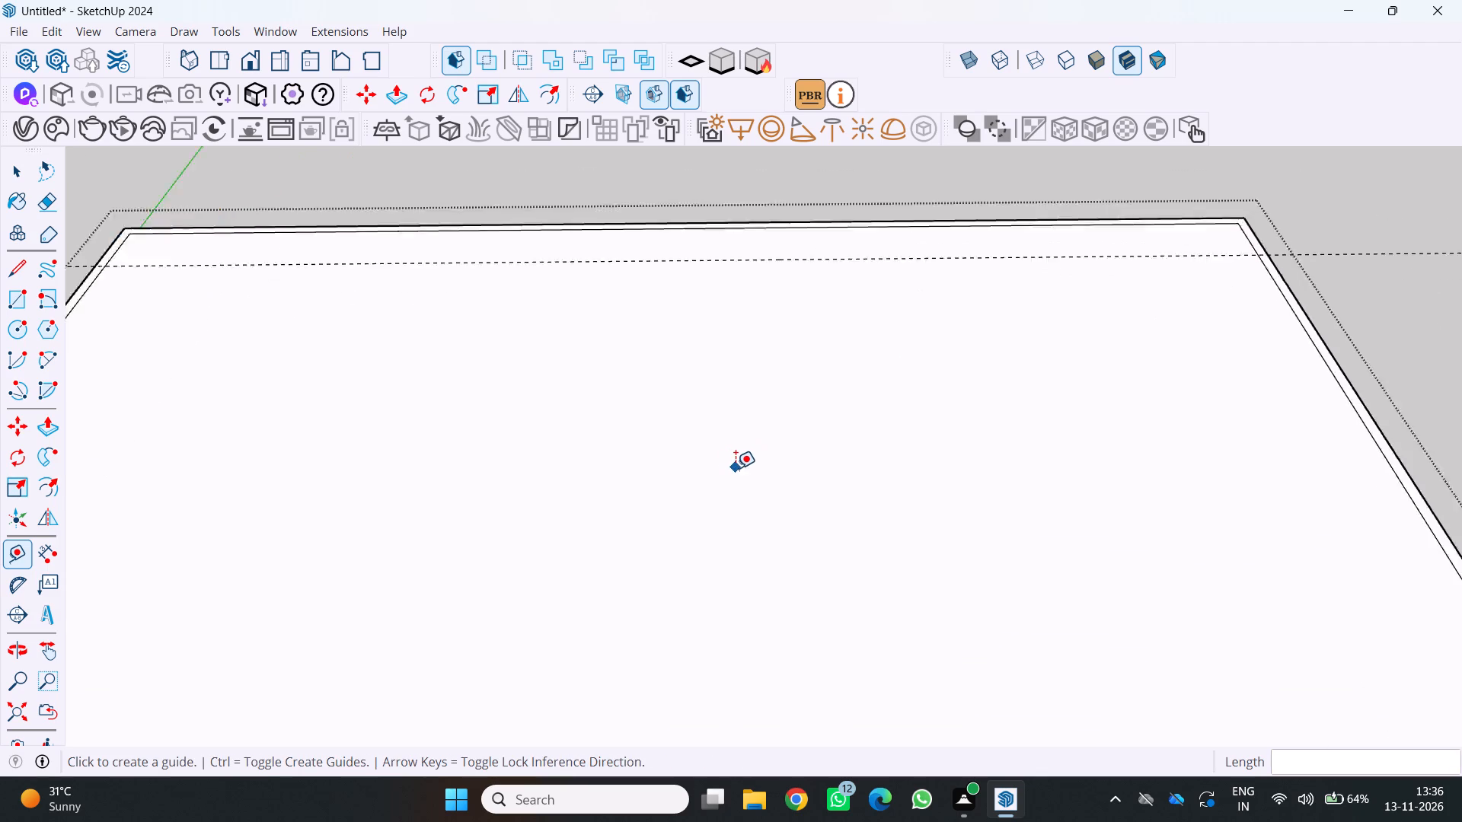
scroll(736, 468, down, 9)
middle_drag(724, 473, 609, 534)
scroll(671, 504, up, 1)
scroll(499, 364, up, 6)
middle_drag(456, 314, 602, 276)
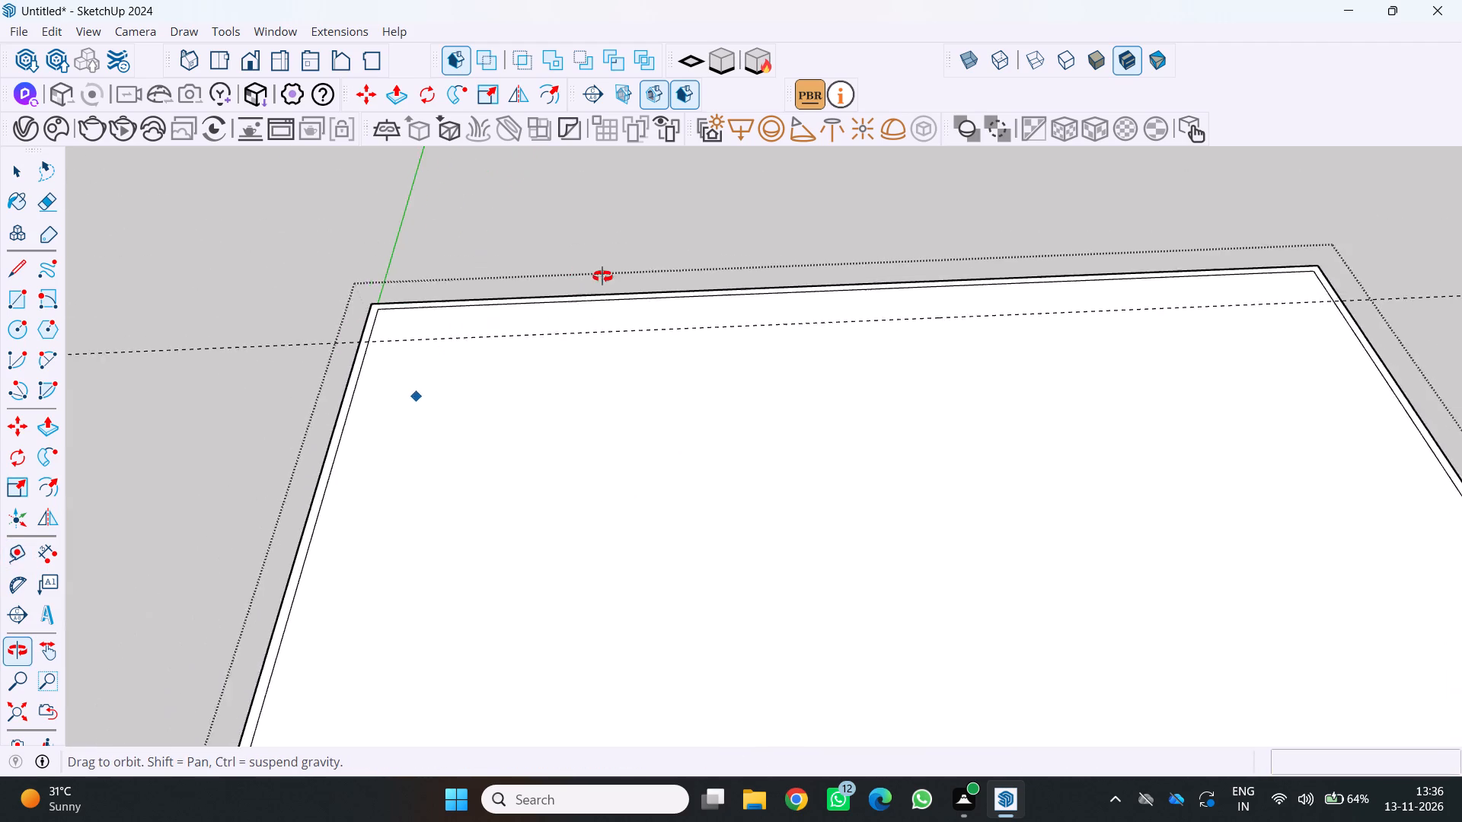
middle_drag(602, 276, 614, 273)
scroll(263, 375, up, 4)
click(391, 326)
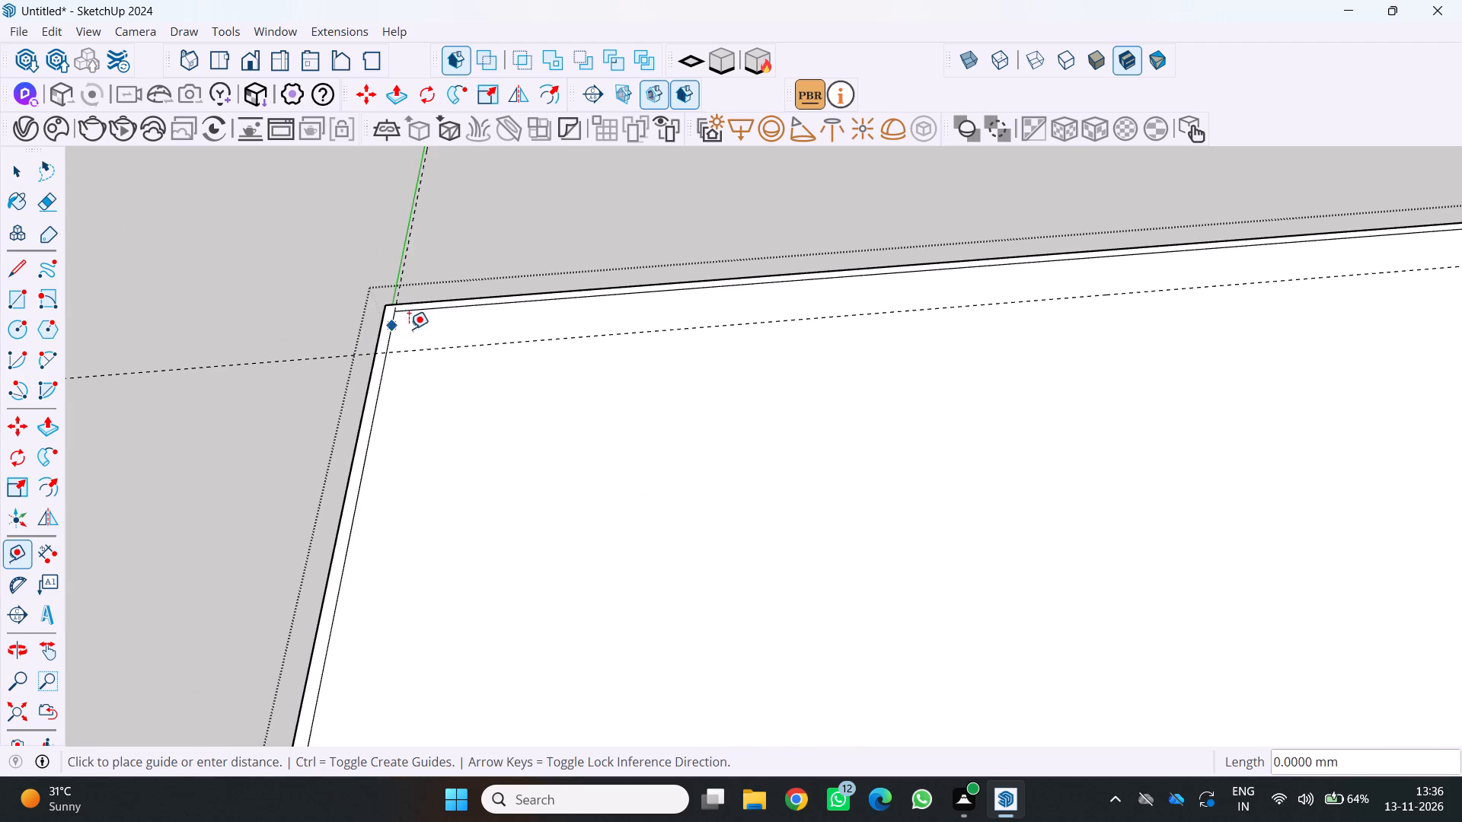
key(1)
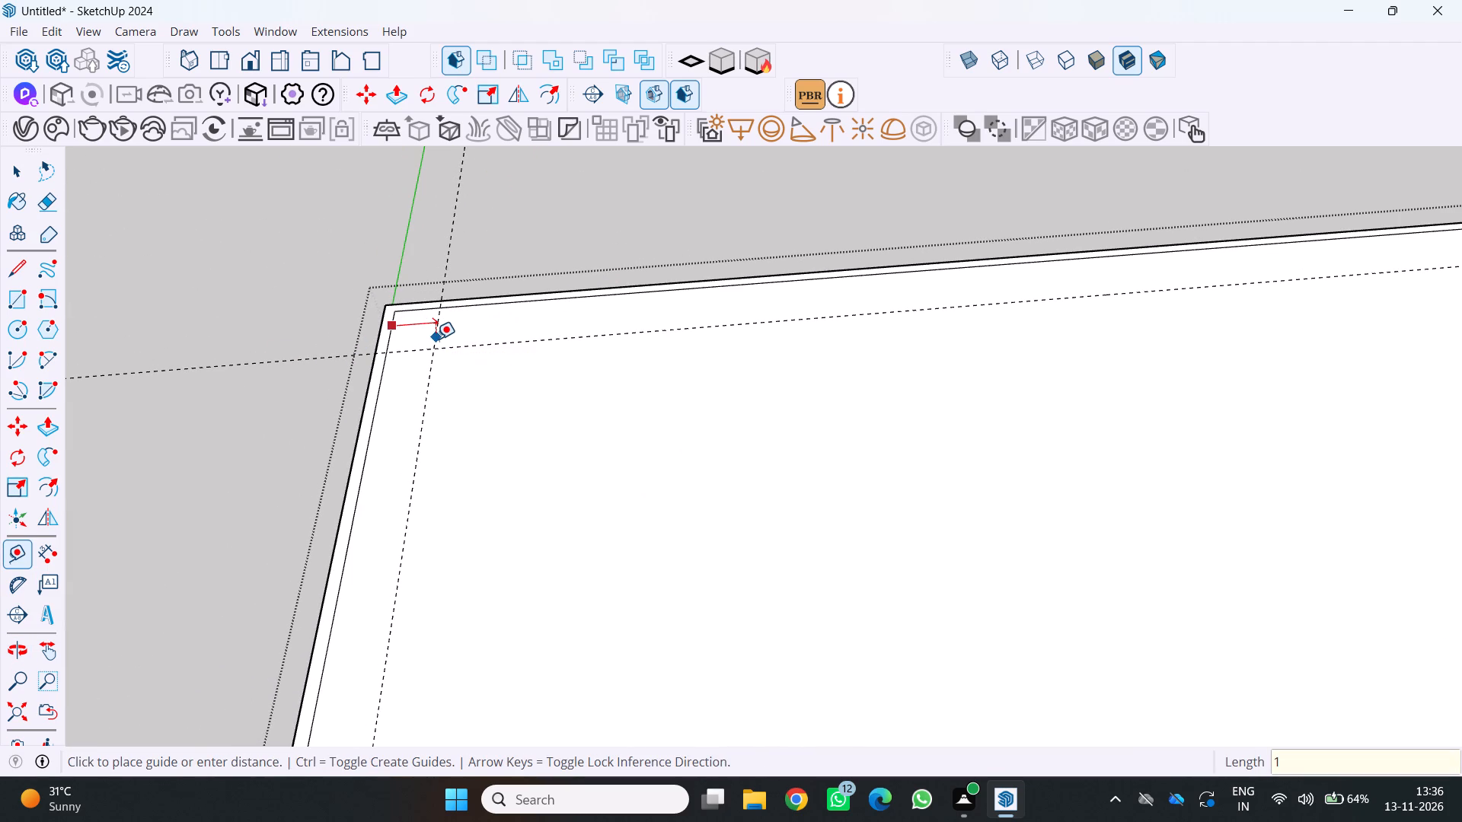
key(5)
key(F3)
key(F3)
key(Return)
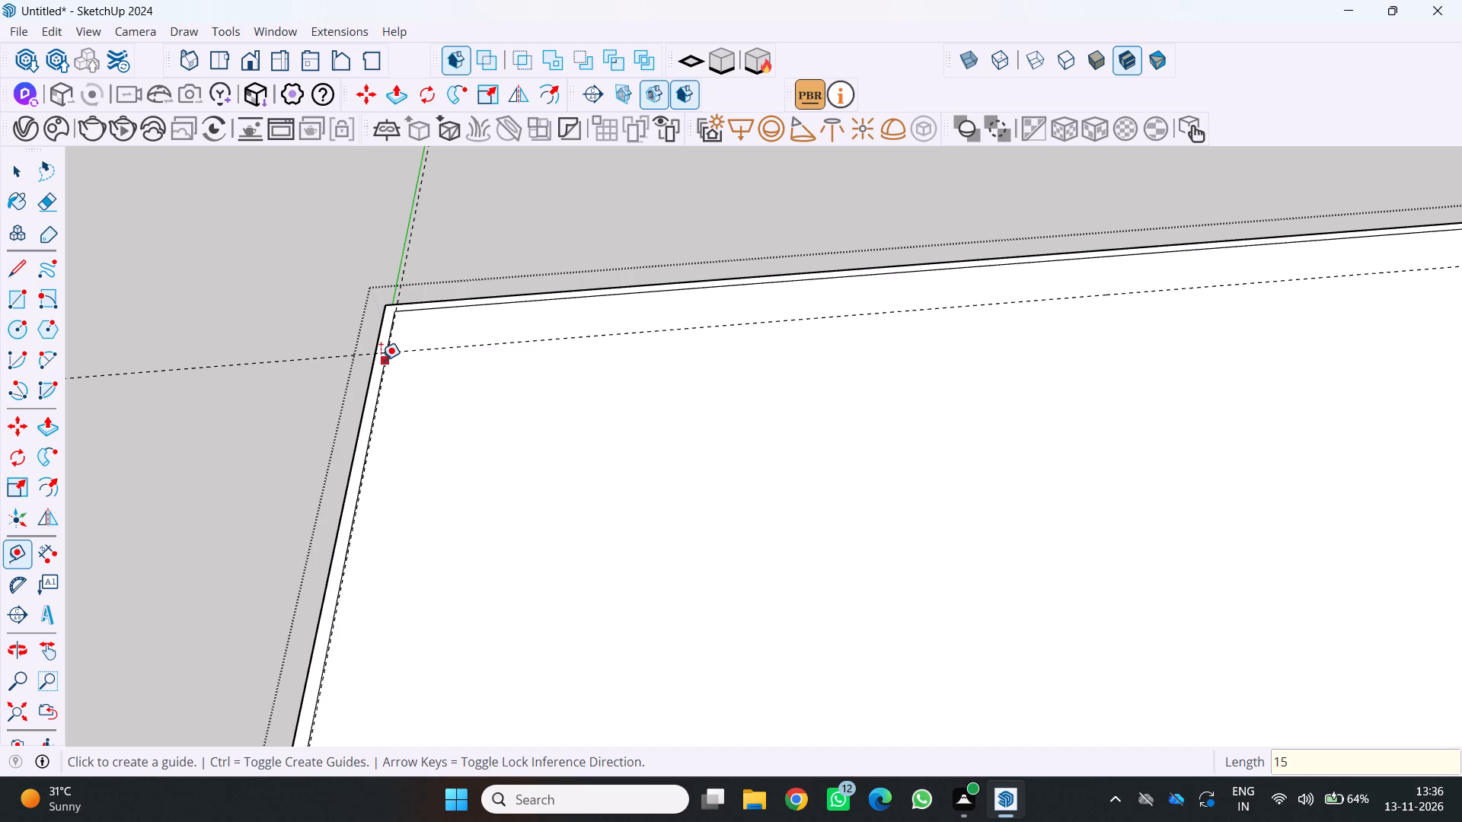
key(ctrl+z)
Place a guide 15 cm inward from the inset border edge that runs along the green axis.
click(397, 327)
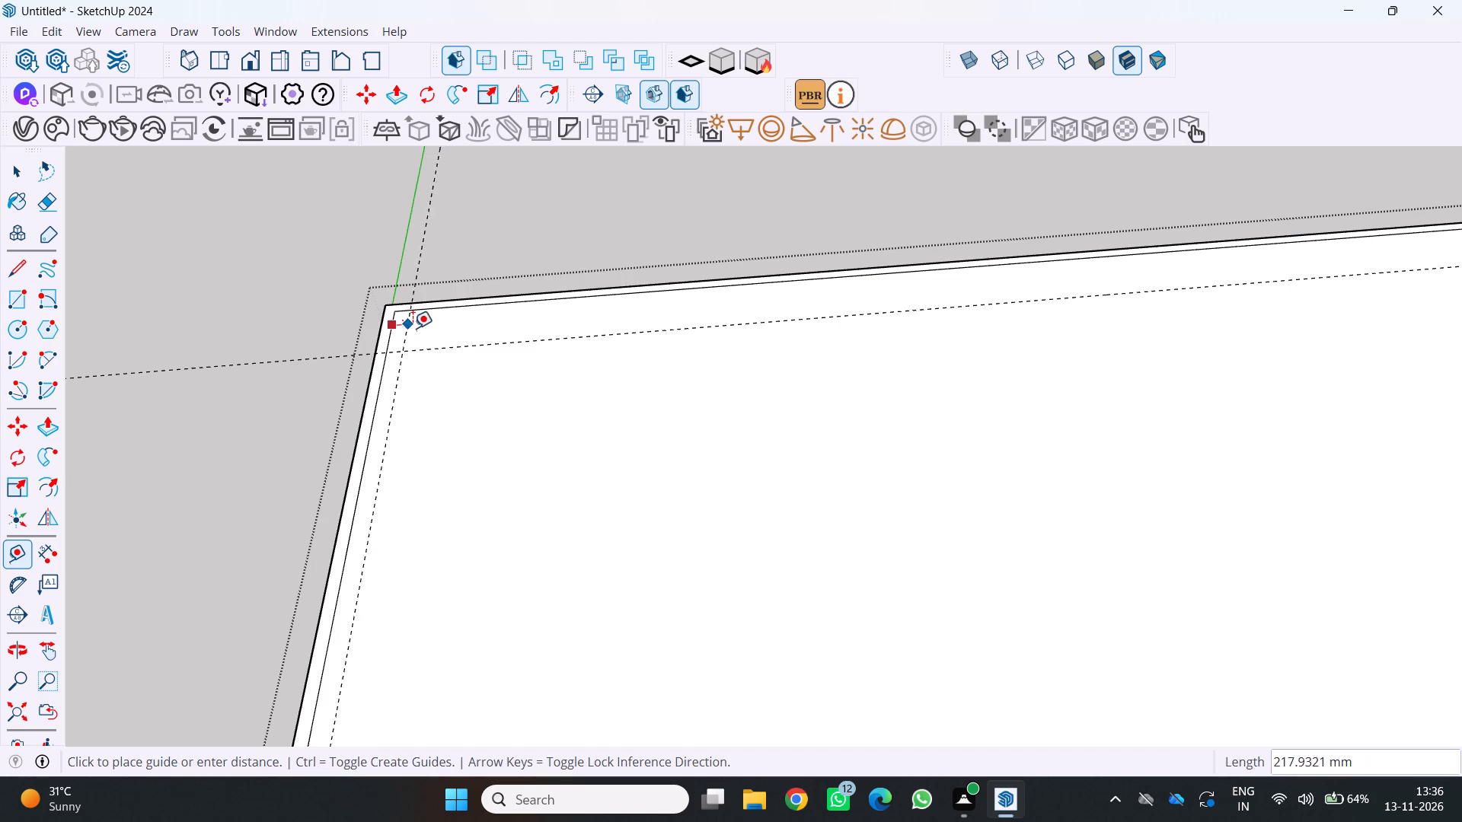
text(15CM)
key(Return)
Place a guide 15 cm inward from the opposite side edge of the inset border.
middle_drag(424, 371, 369, 384)
scroll(369, 384, down, 3)
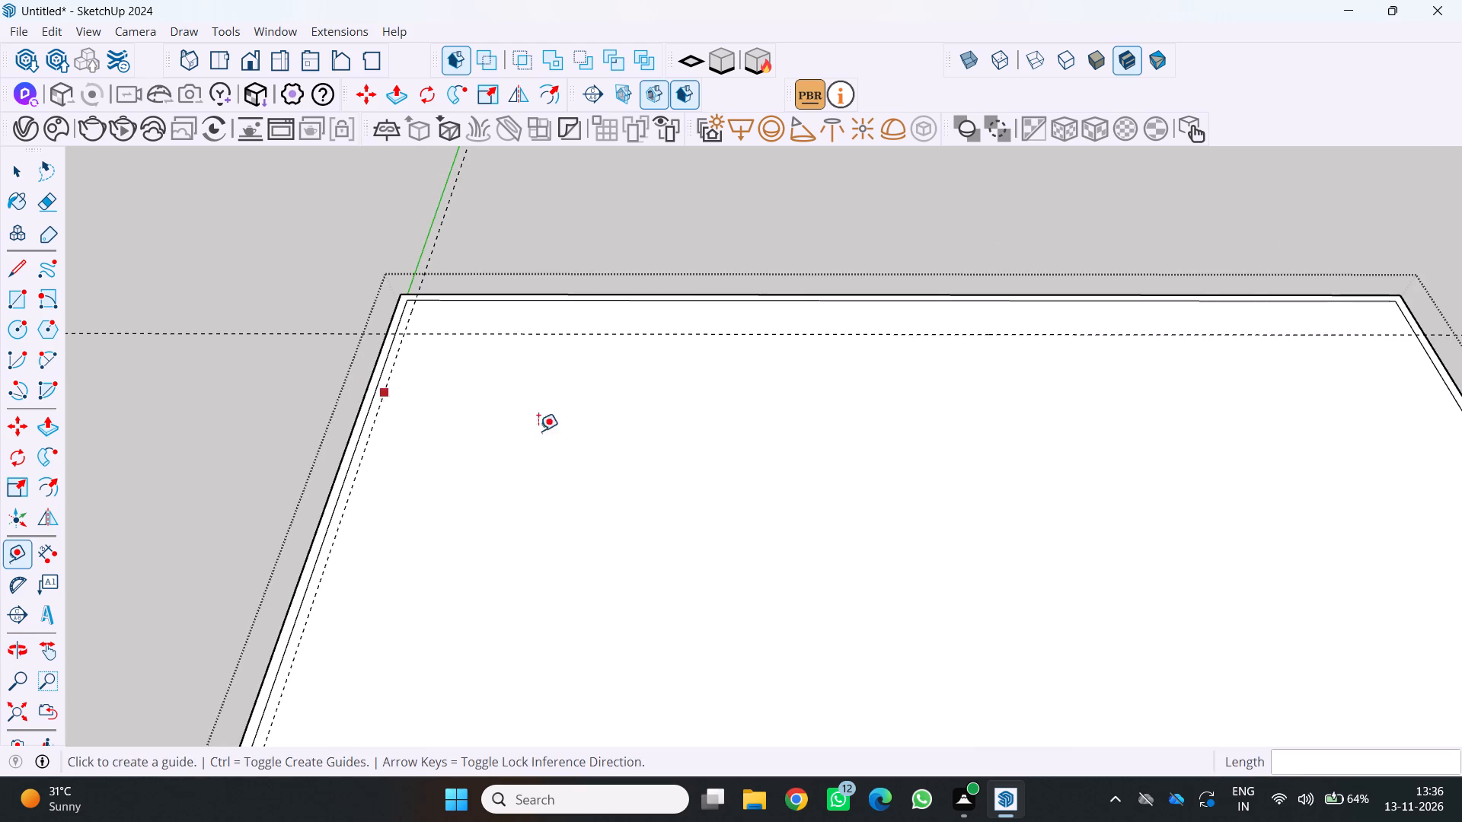
middle_drag(1253, 402, 1202, 417)
scroll(1208, 415, down, 4)
scroll(1339, 380, up, 3)
scroll(1420, 394, up, 3)
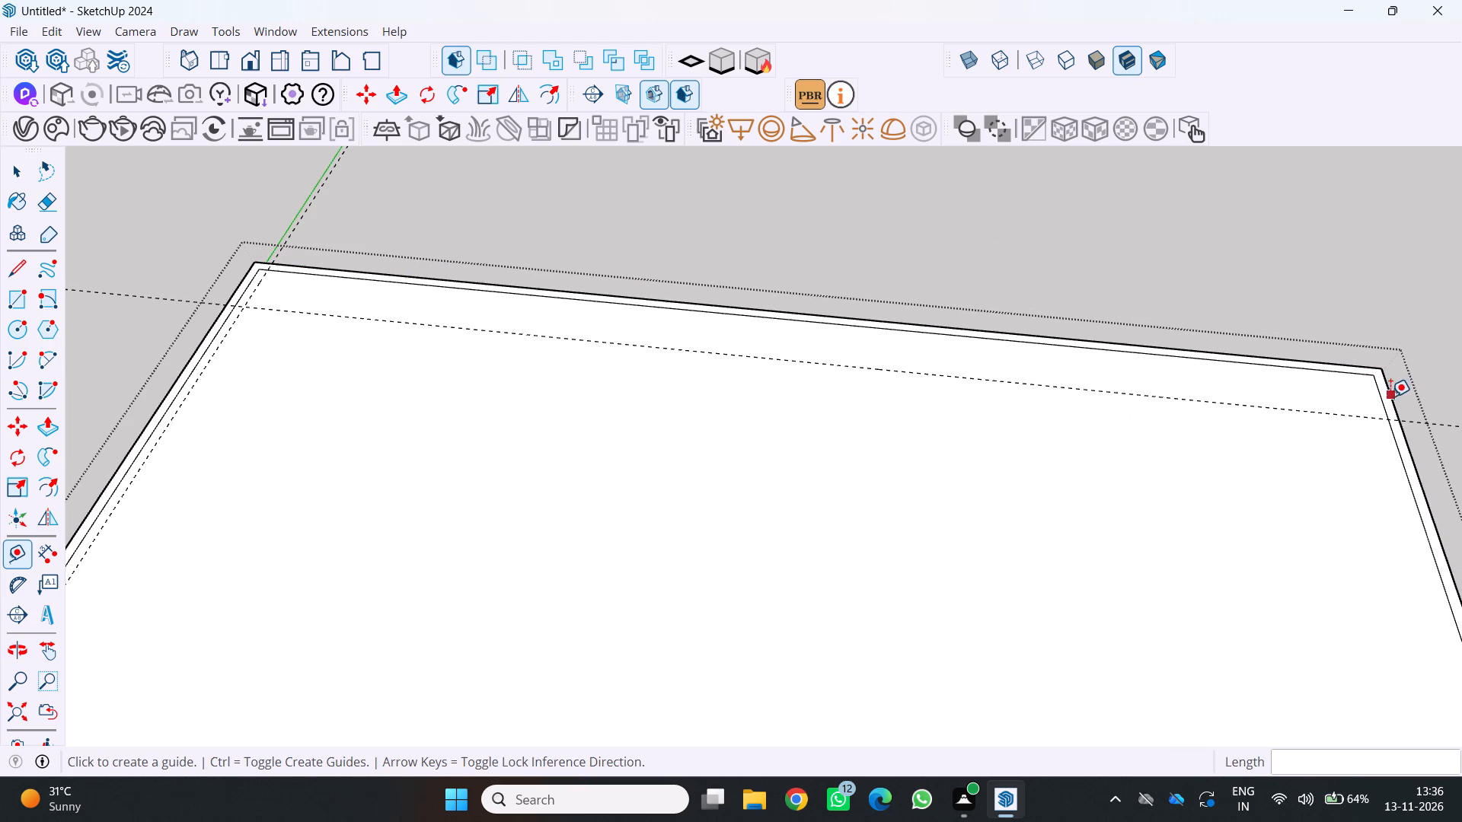
click(1385, 401)
text(15CM)
key(Return)
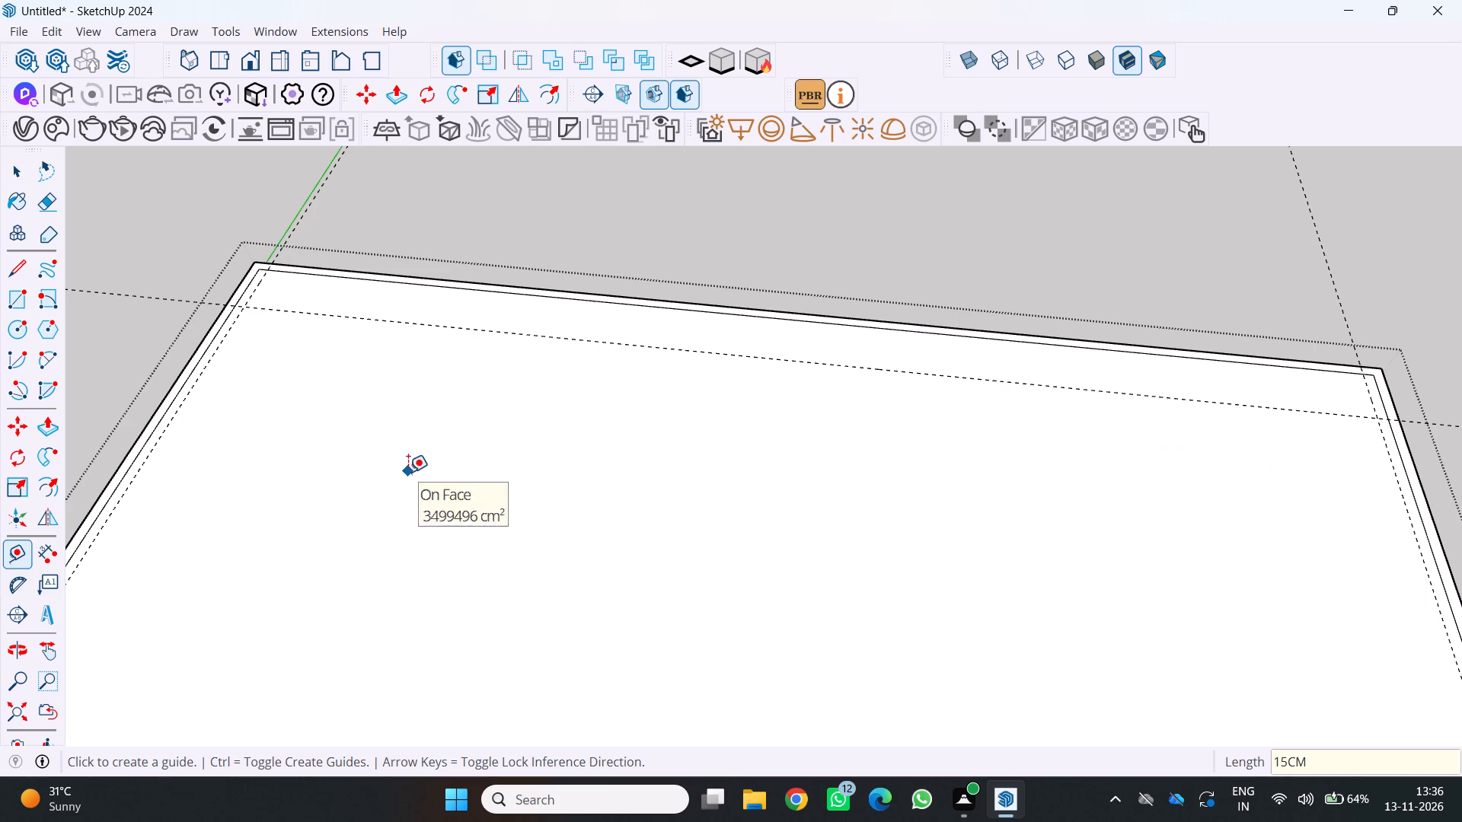
Draw an 850 × 150 mm rectangle from the inset border's far corner near the green axis to the guide intersection.
middle_drag(409, 472, 653, 435)
scroll(479, 487, down, 4)
middle_drag(426, 507, 293, 503)
scroll(202, 441, up, 4)
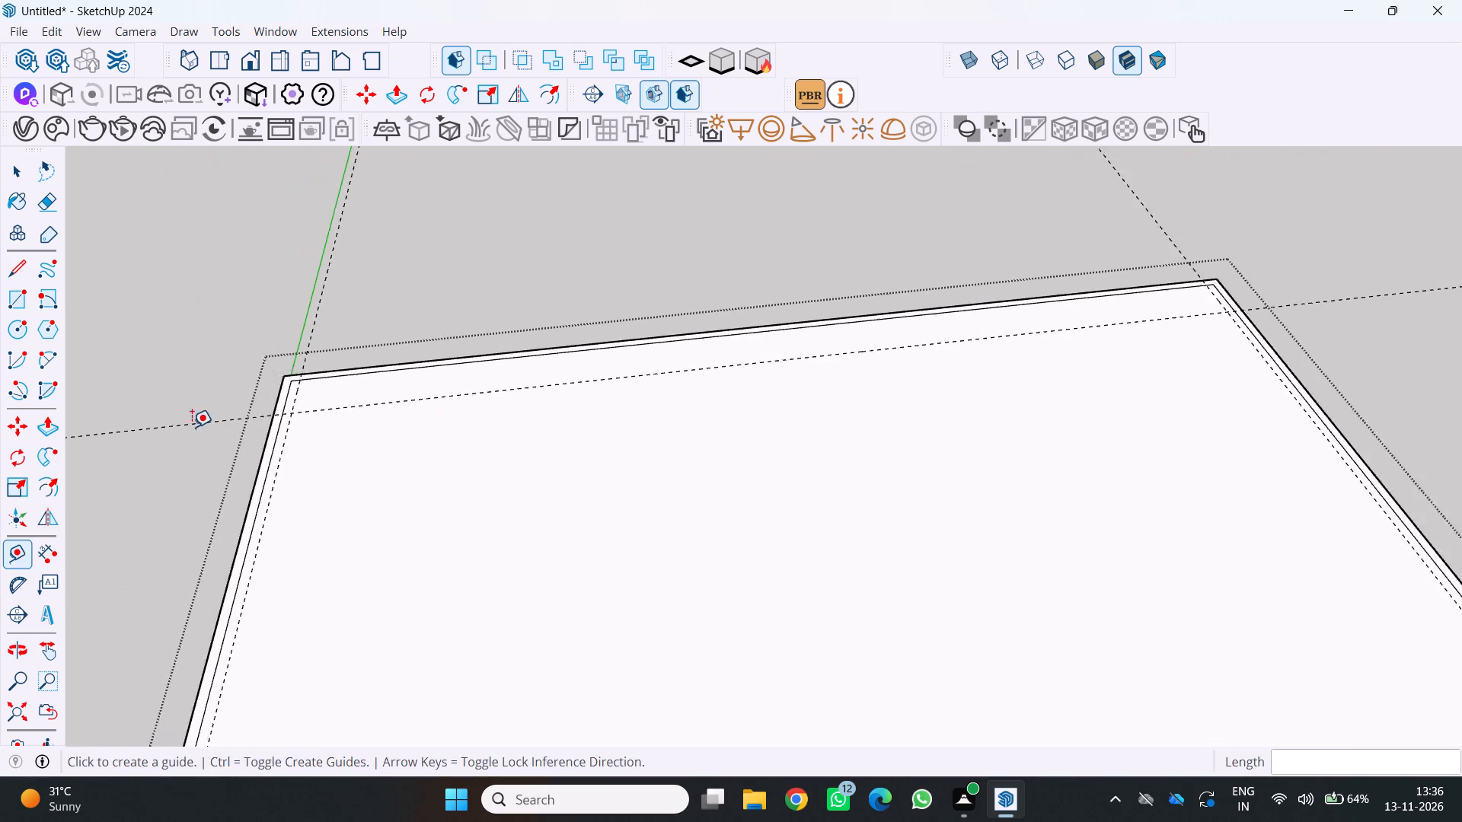
scroll(240, 375, up, 4)
scroll(310, 425, up, 3)
key(r)
scroll(311, 390, up, 3)
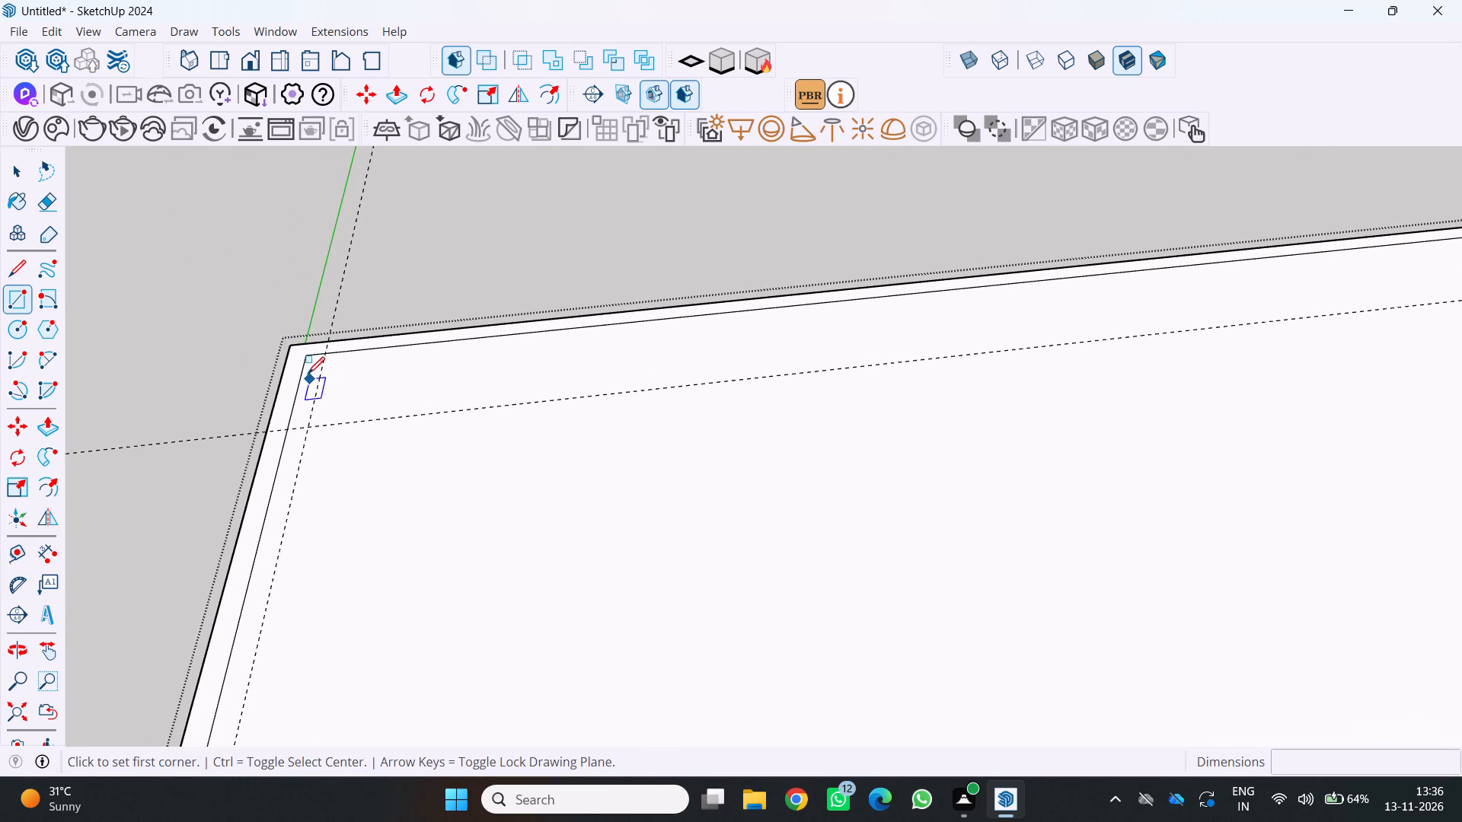
click(303, 358)
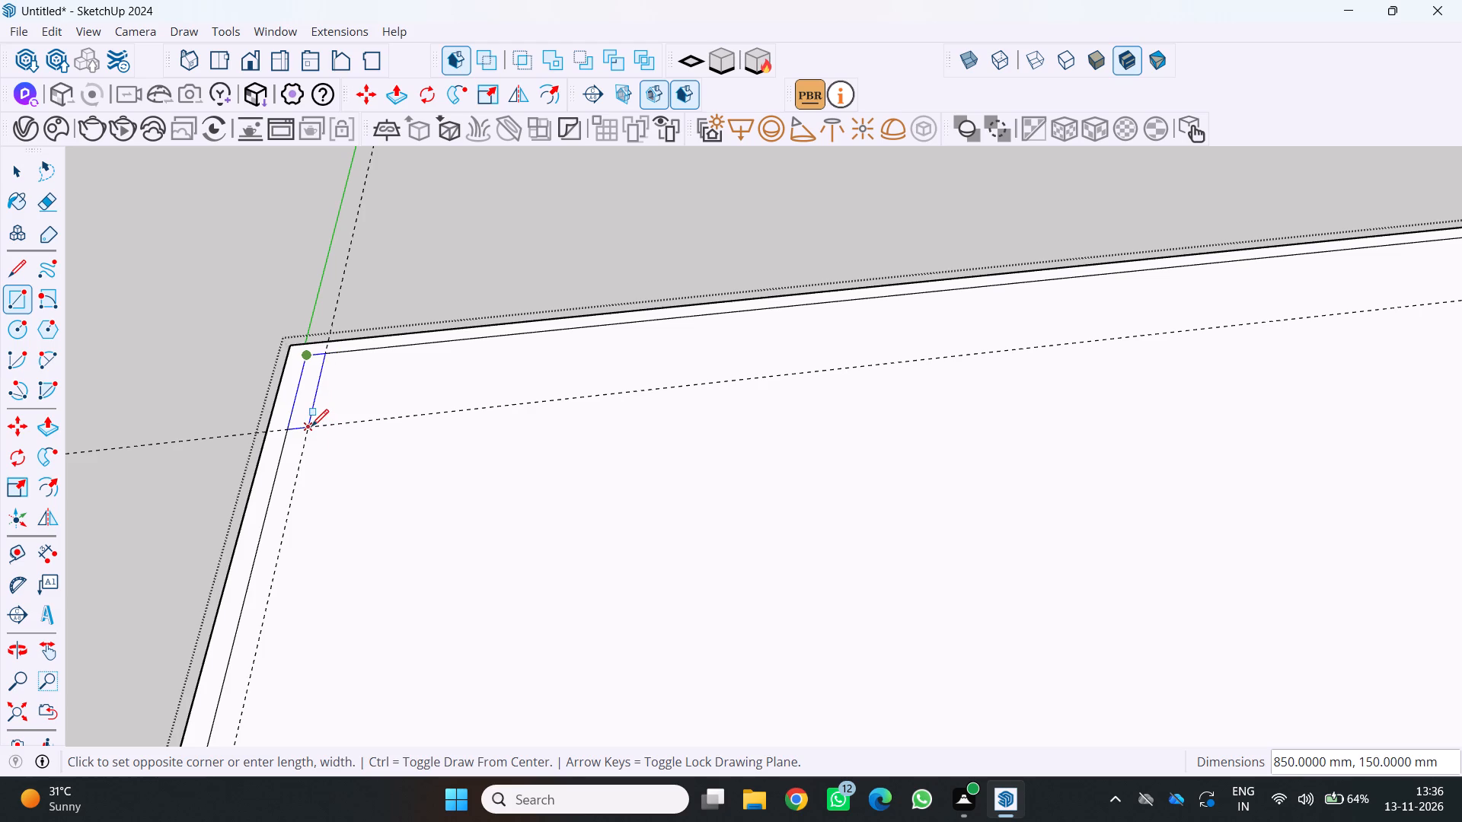
click(311, 426)
Draw a matching rectangle from the inset border's other far corner to the nearby guide intersection.
scroll(311, 426, down, 10)
middle_drag(771, 458, 645, 466)
scroll(648, 466, down, 3)
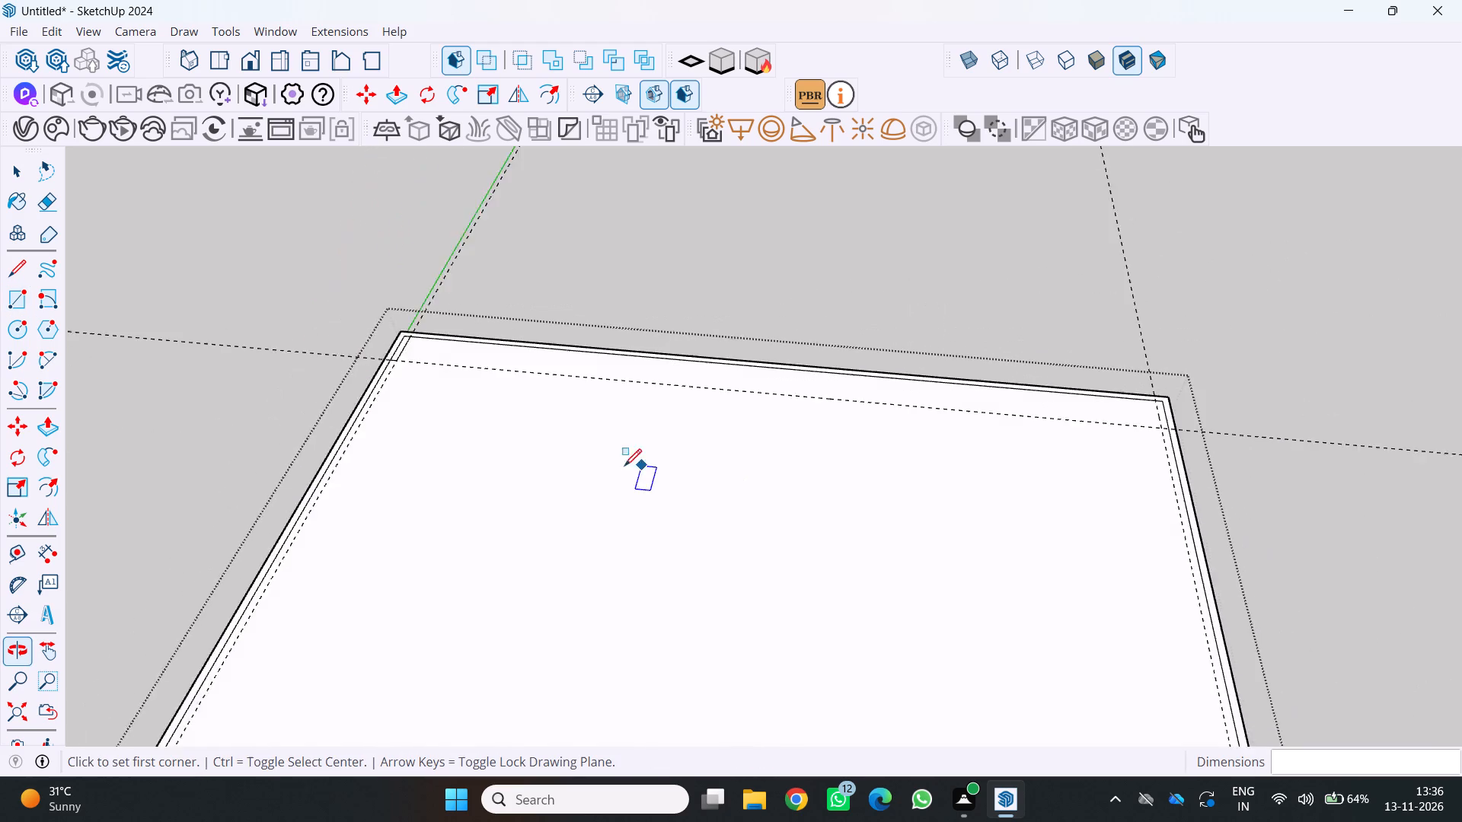
scroll(1310, 455, up, 4)
scroll(763, 414, up, 3)
scroll(1175, 387, up, 7)
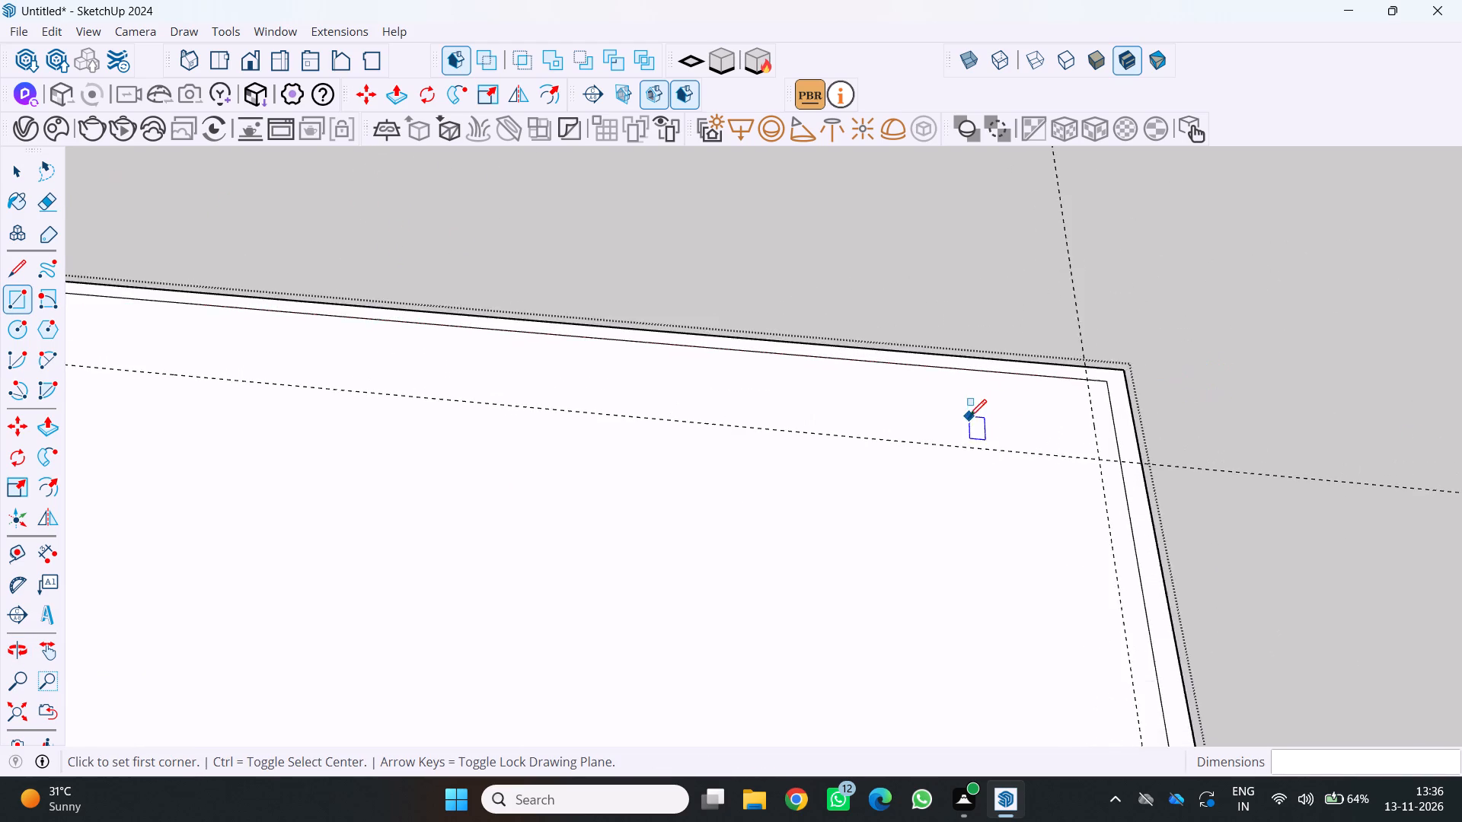
scroll(969, 416, up, 4)
click(1130, 375)
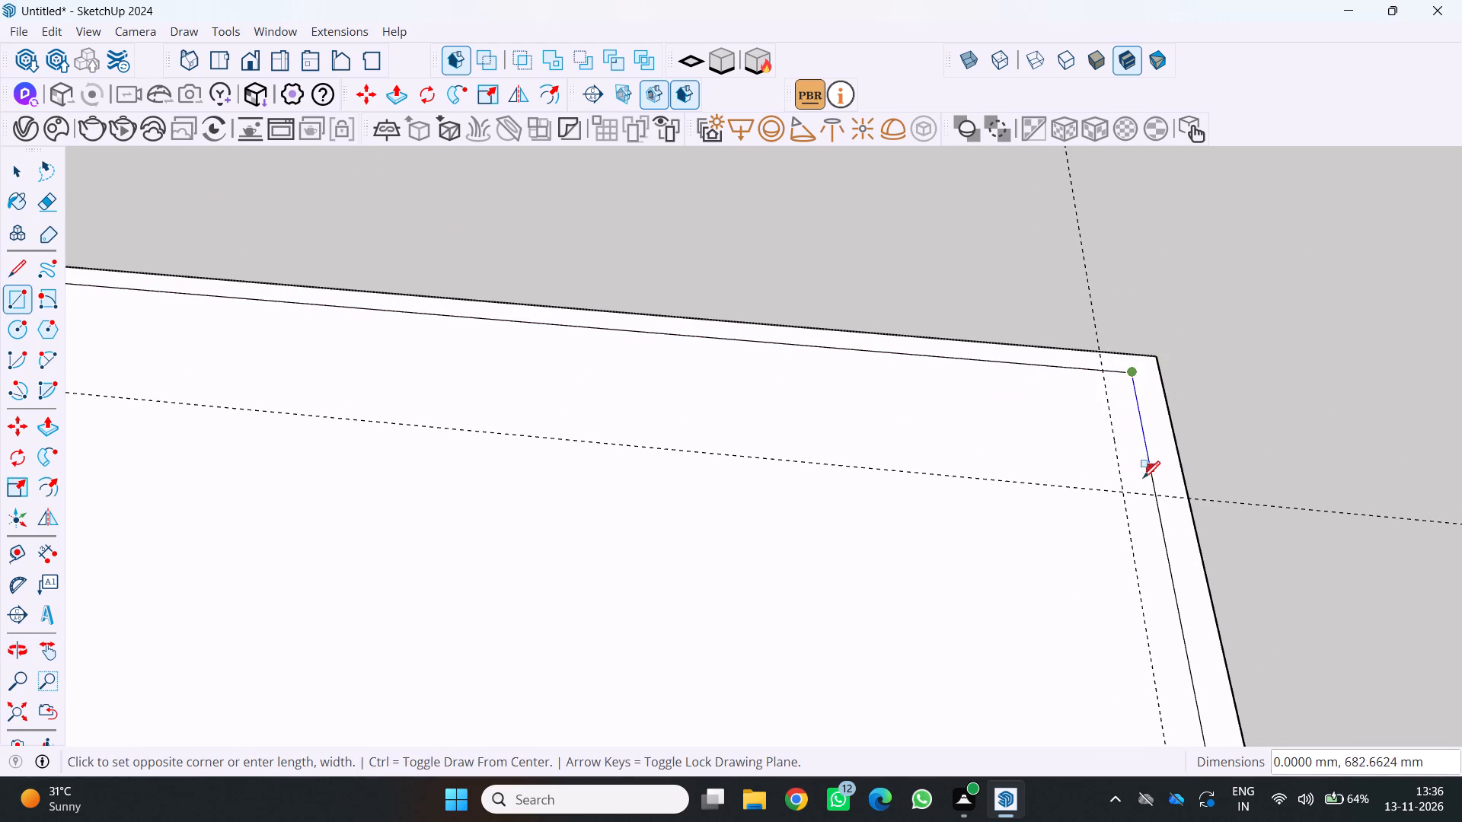
click(1119, 490)
Examine the small rectangle at the slab's far corner next to the green axis.
scroll(1119, 490, down, 11)
scroll(1284, 436, down, 10)
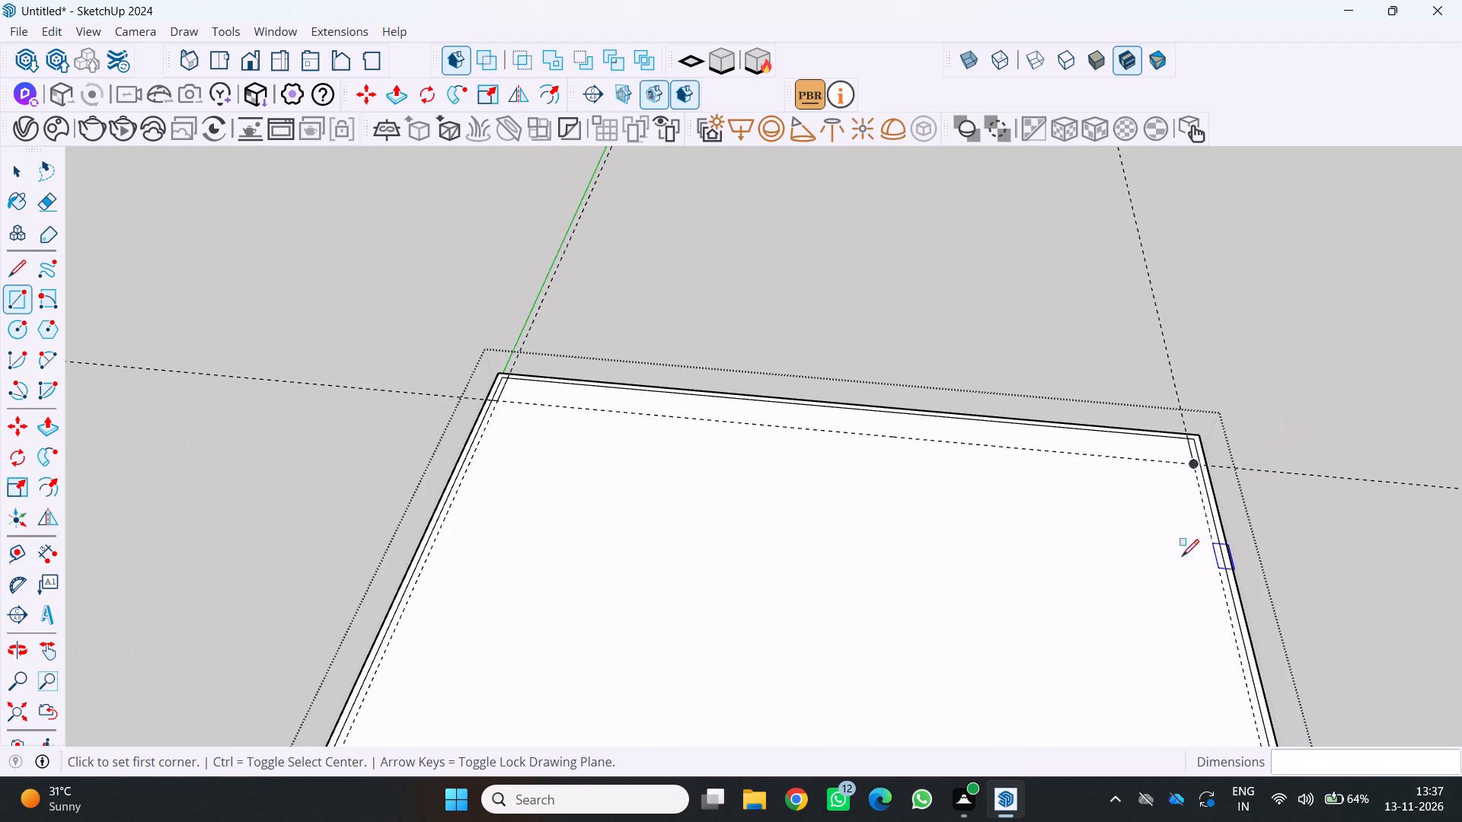
shift+middle_drag(212, 494, 290, 407)
scroll(427, 355, up, 2)
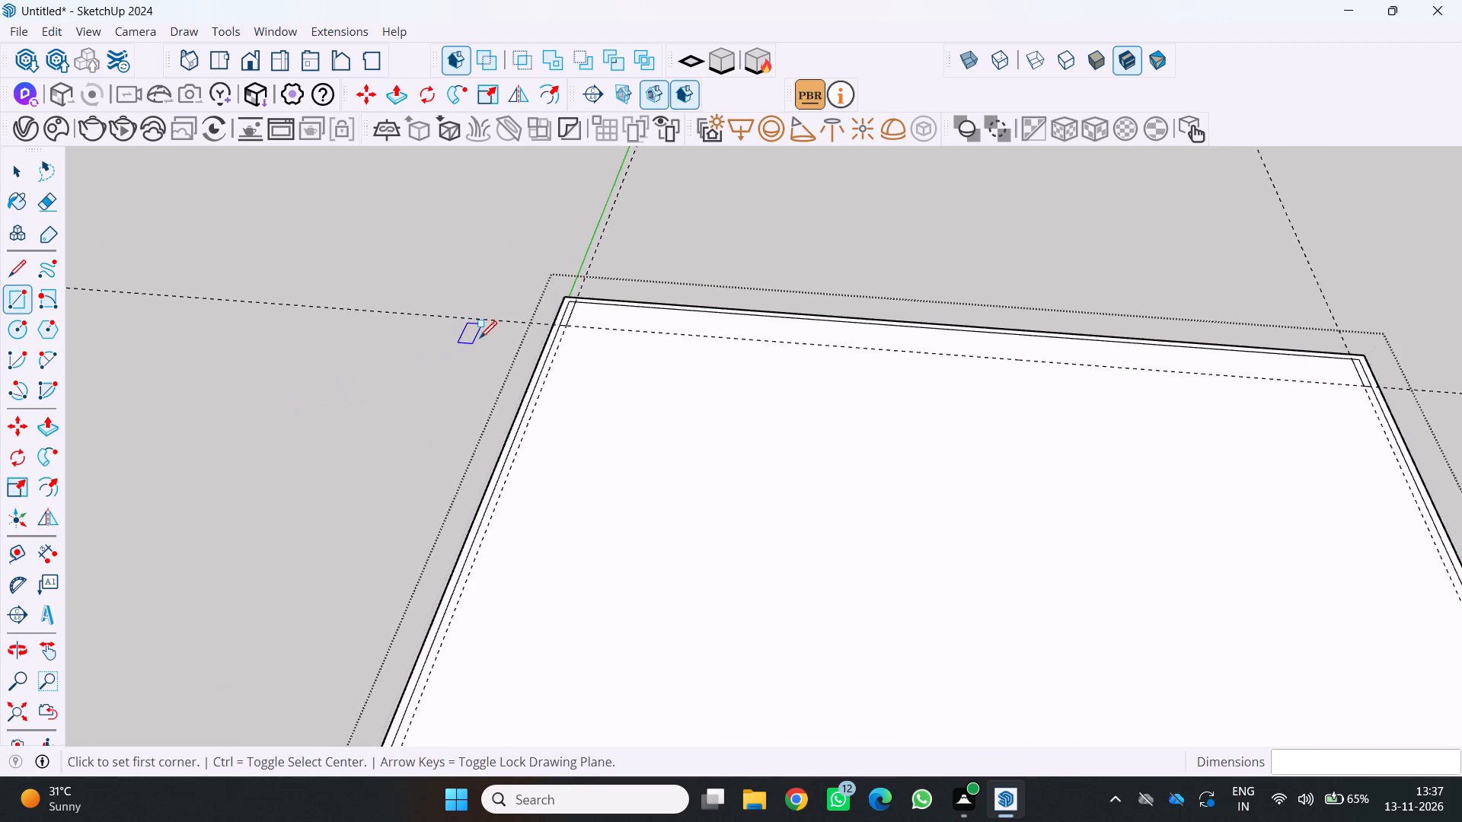
scroll(480, 338, up, 9)
middle_drag(572, 301, 1034, 485)
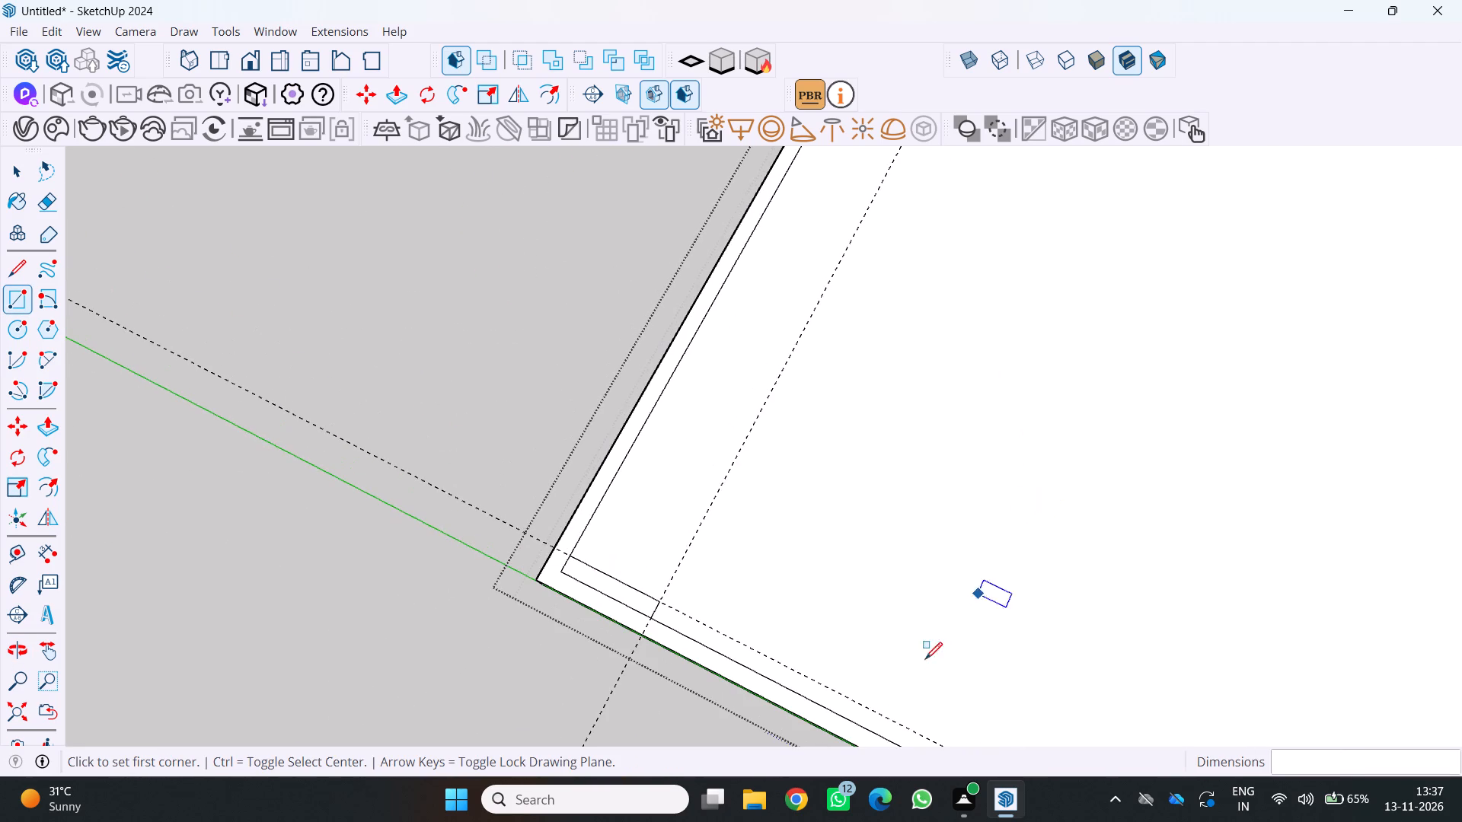
scroll(667, 423, down, 10)
middle_click(648, 420)
middle_drag(646, 444, 269, 235)
middle_click(270, 233)
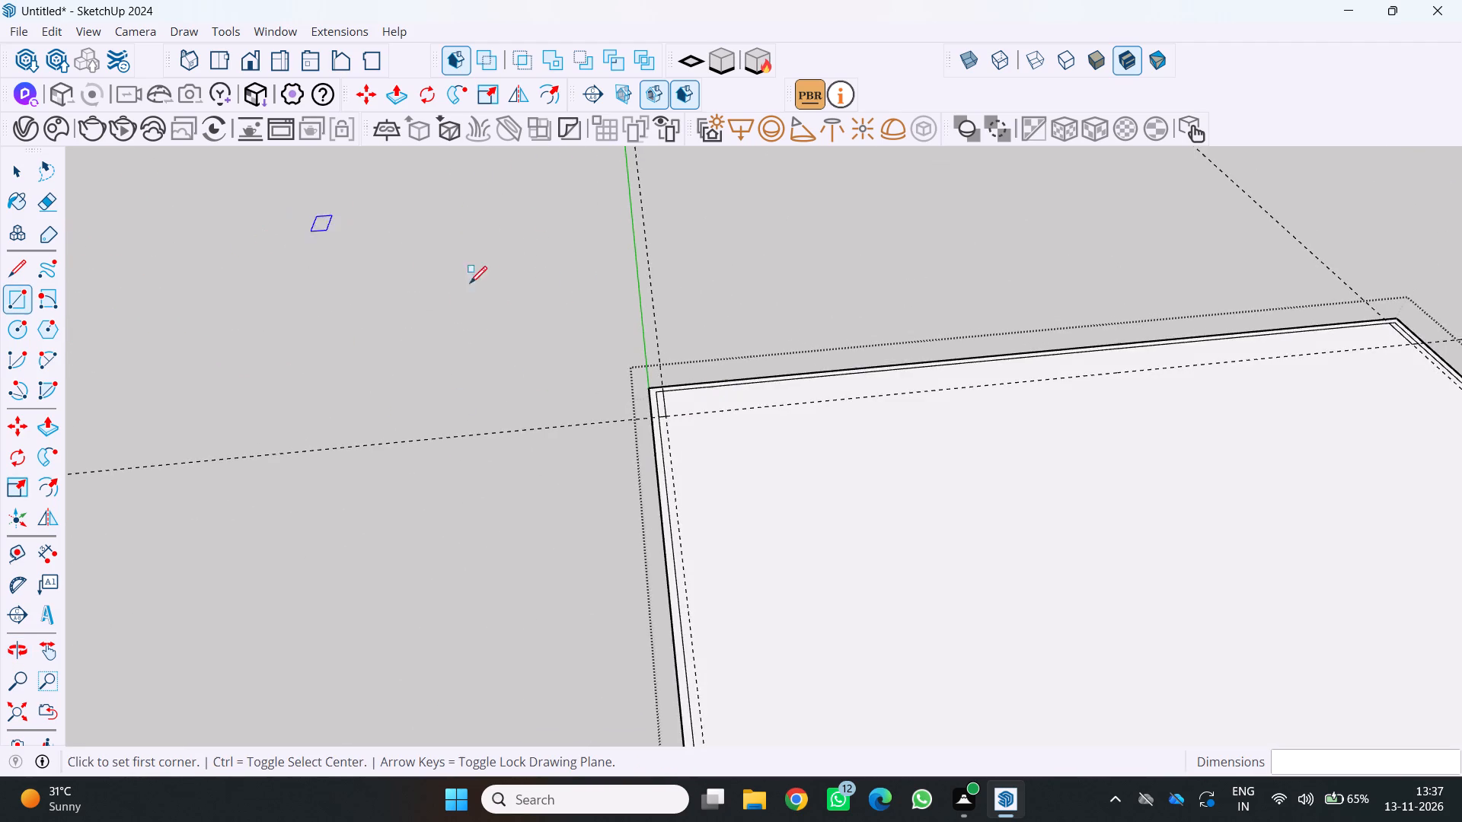
scroll(575, 301, up, 13)
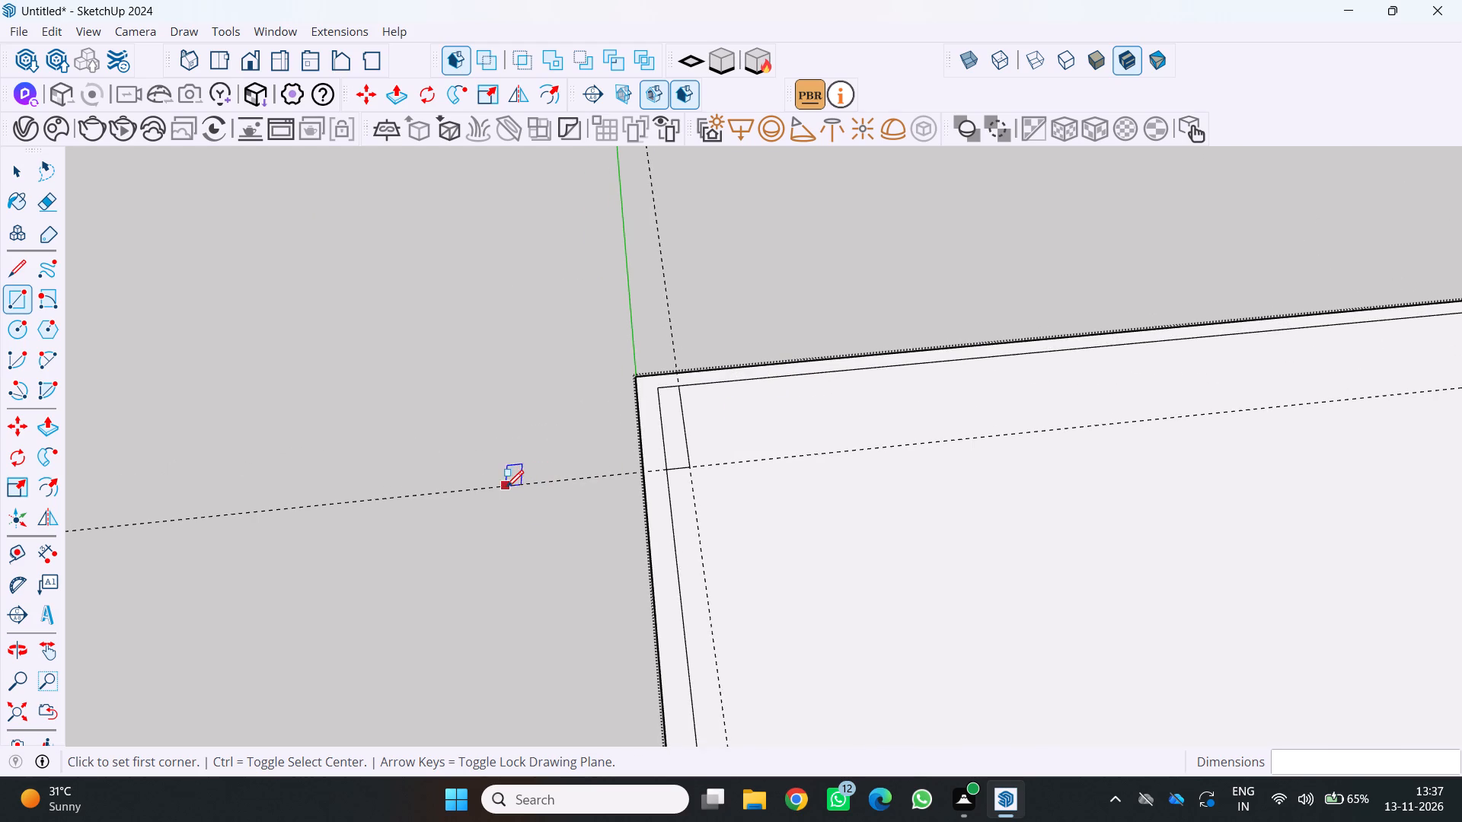
Examine the small rectangles and guide lines at both far corners of the slab.
scroll(506, 492, down, 12)
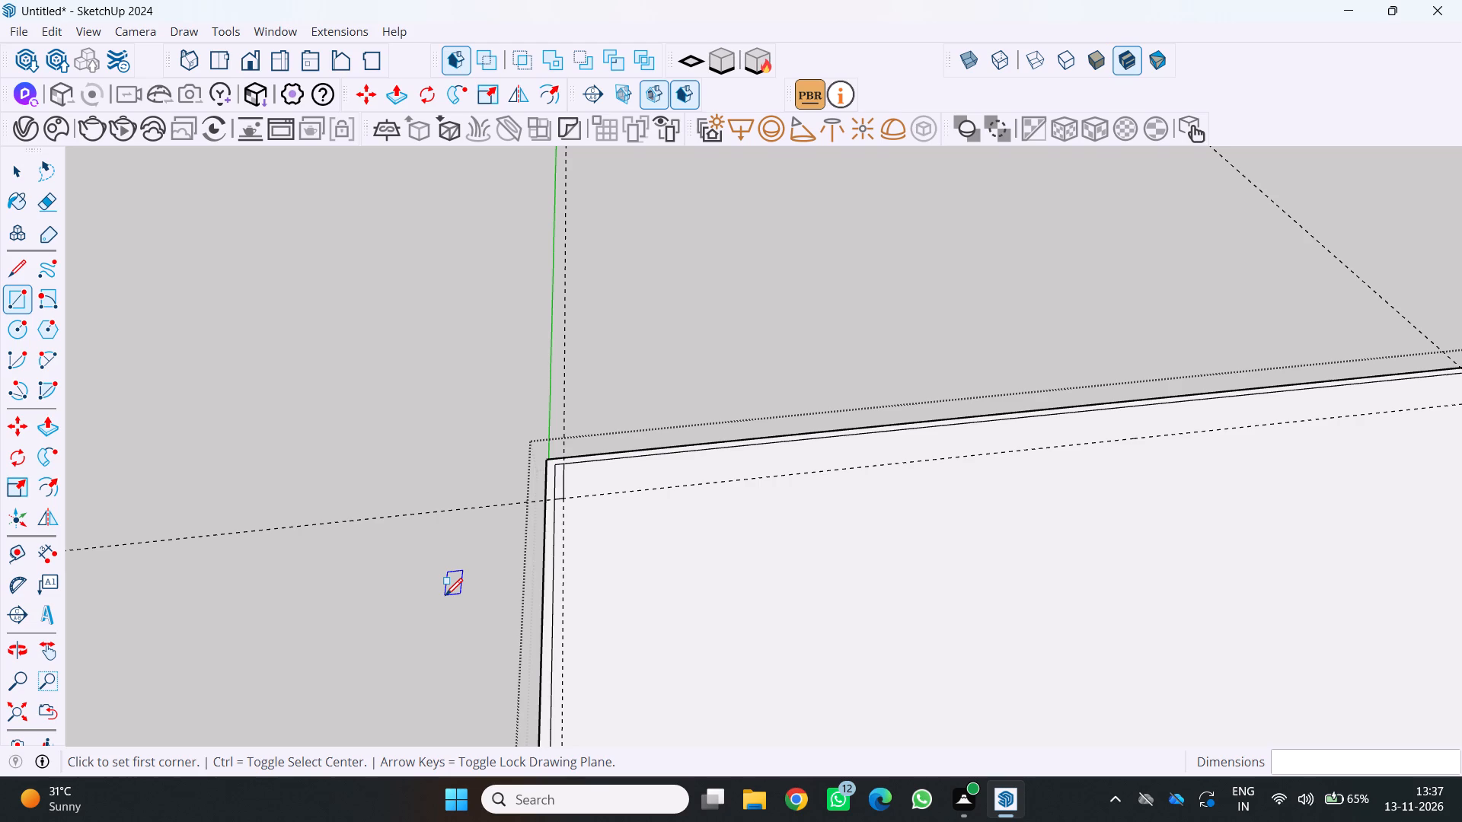
middle_drag(562, 632, 516, 640)
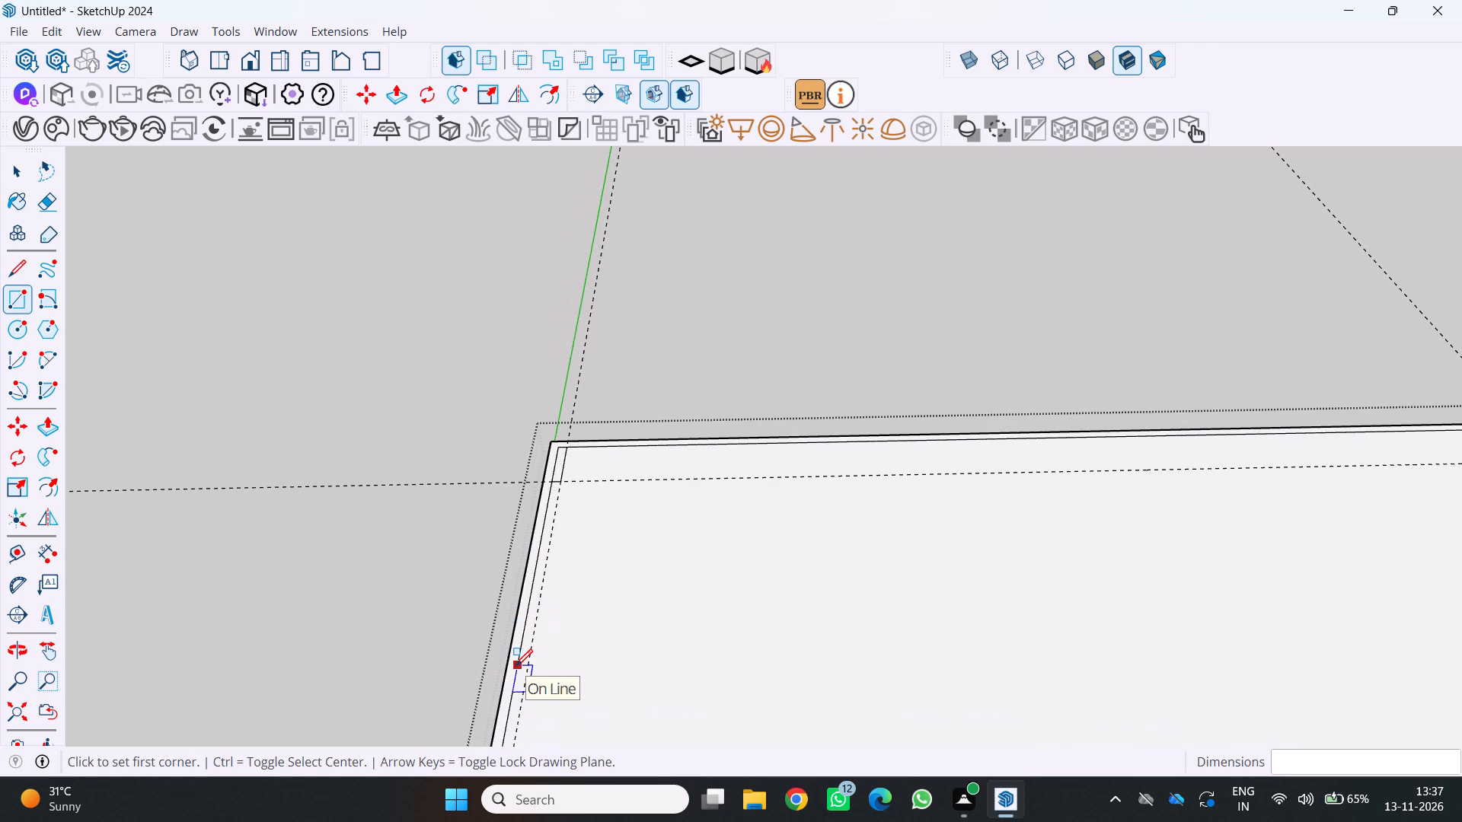
scroll(640, 645, down, 1)
scroll(841, 543, down, 1)
shift+middle_drag(832, 549, 825, 551)
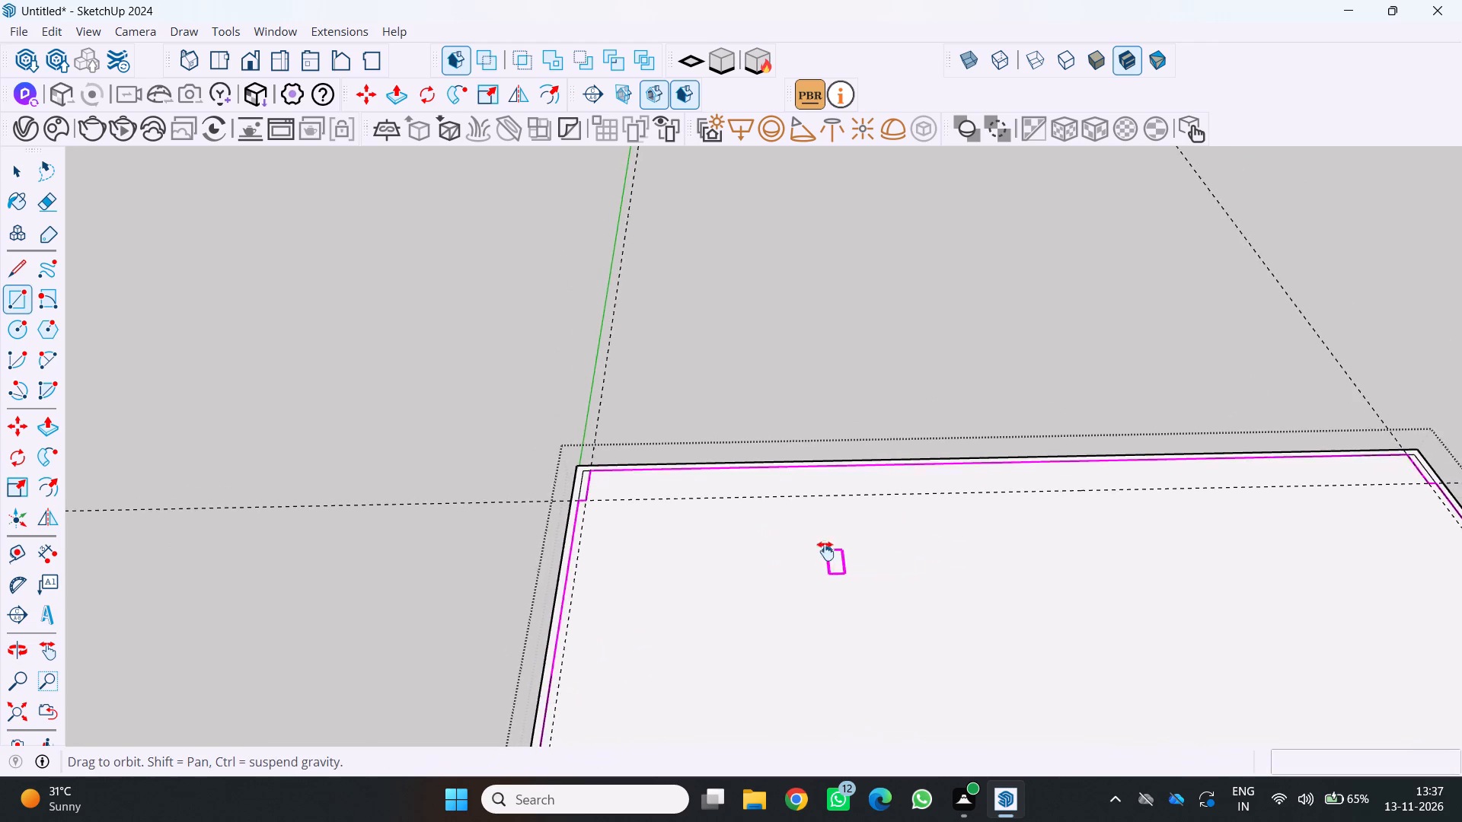
shift+middle_drag(825, 551, 134, 555)
scroll(709, 502, up, 2)
scroll(710, 502, down, 5)
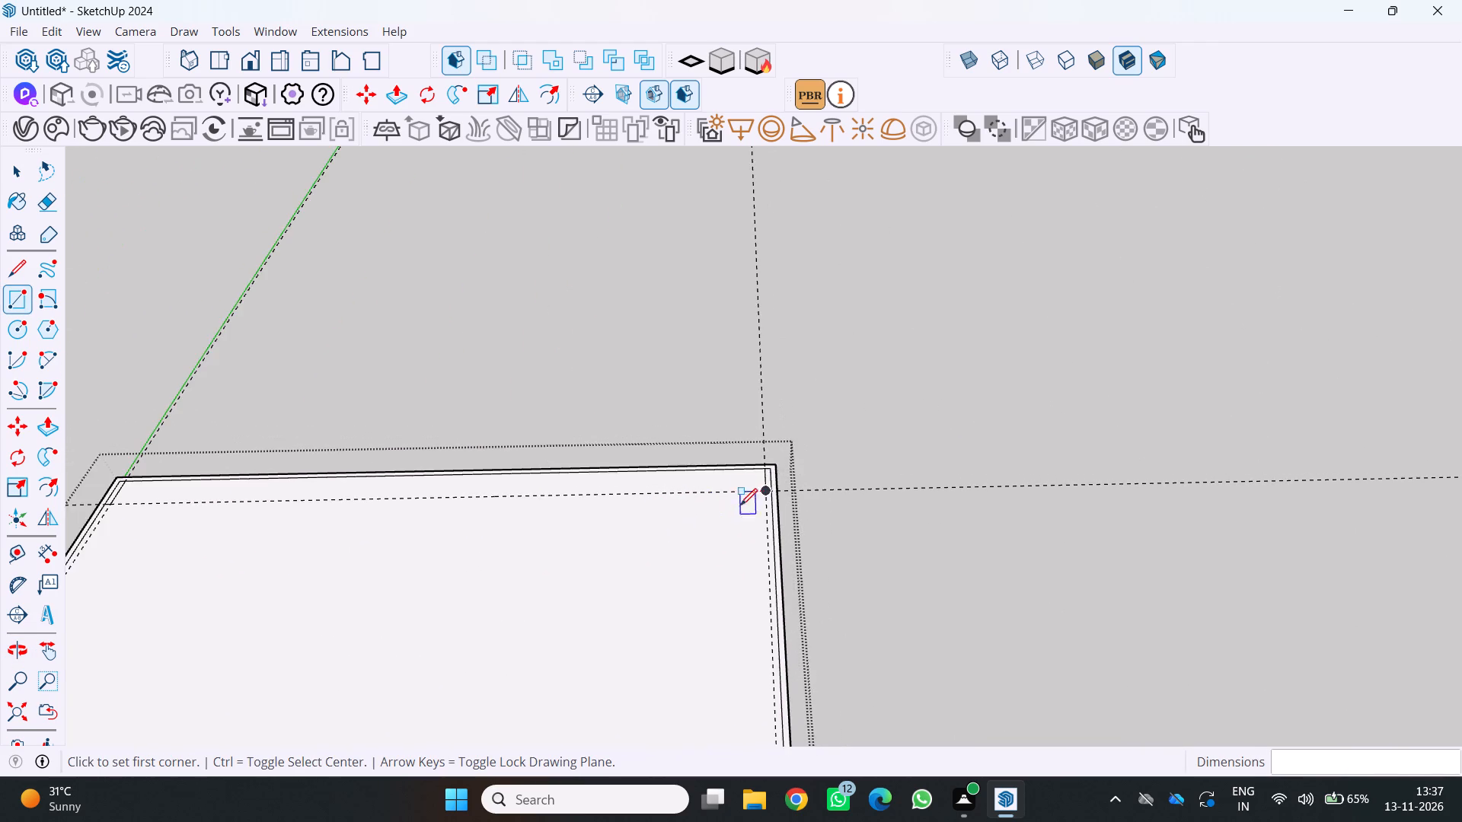
middle_drag(739, 506, 998, 448)
scroll(997, 442, down, 6)
middle_drag(884, 604, 667, 556)
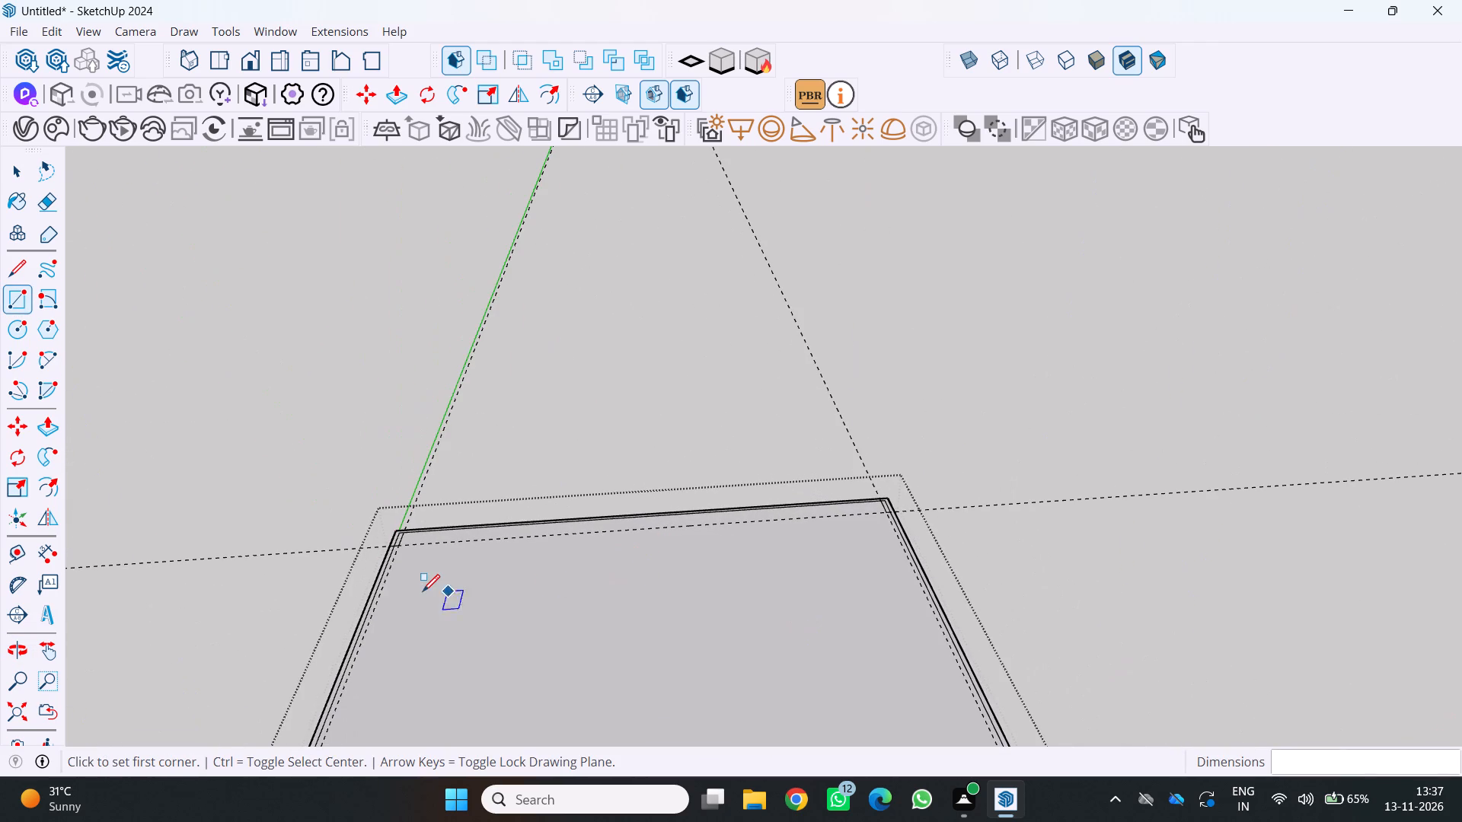
scroll(394, 537, up, 8)
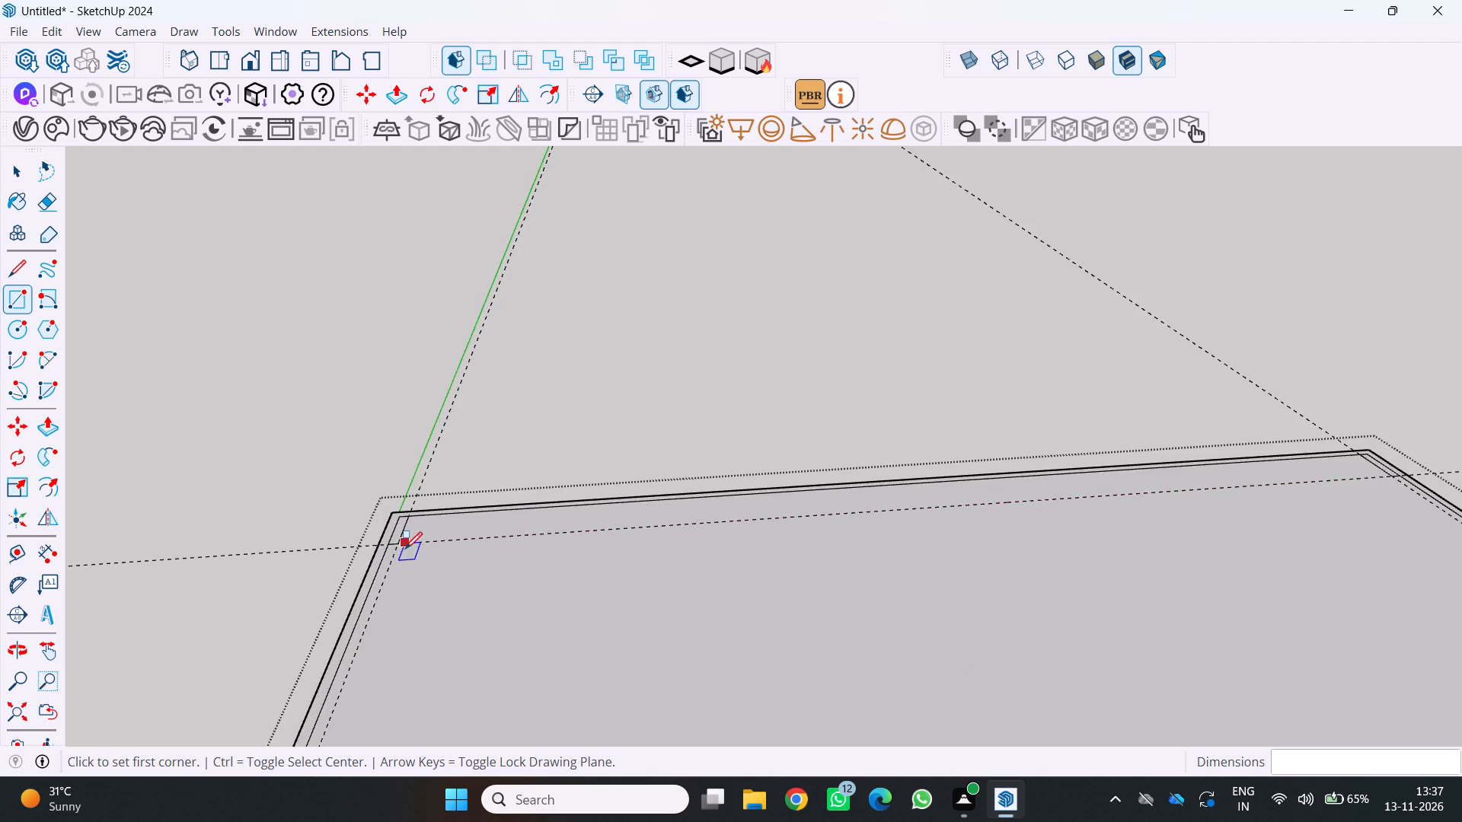
scroll(405, 549, down, 7)
scroll(481, 527, down, 1)
middle_drag(464, 534, 429, 534)
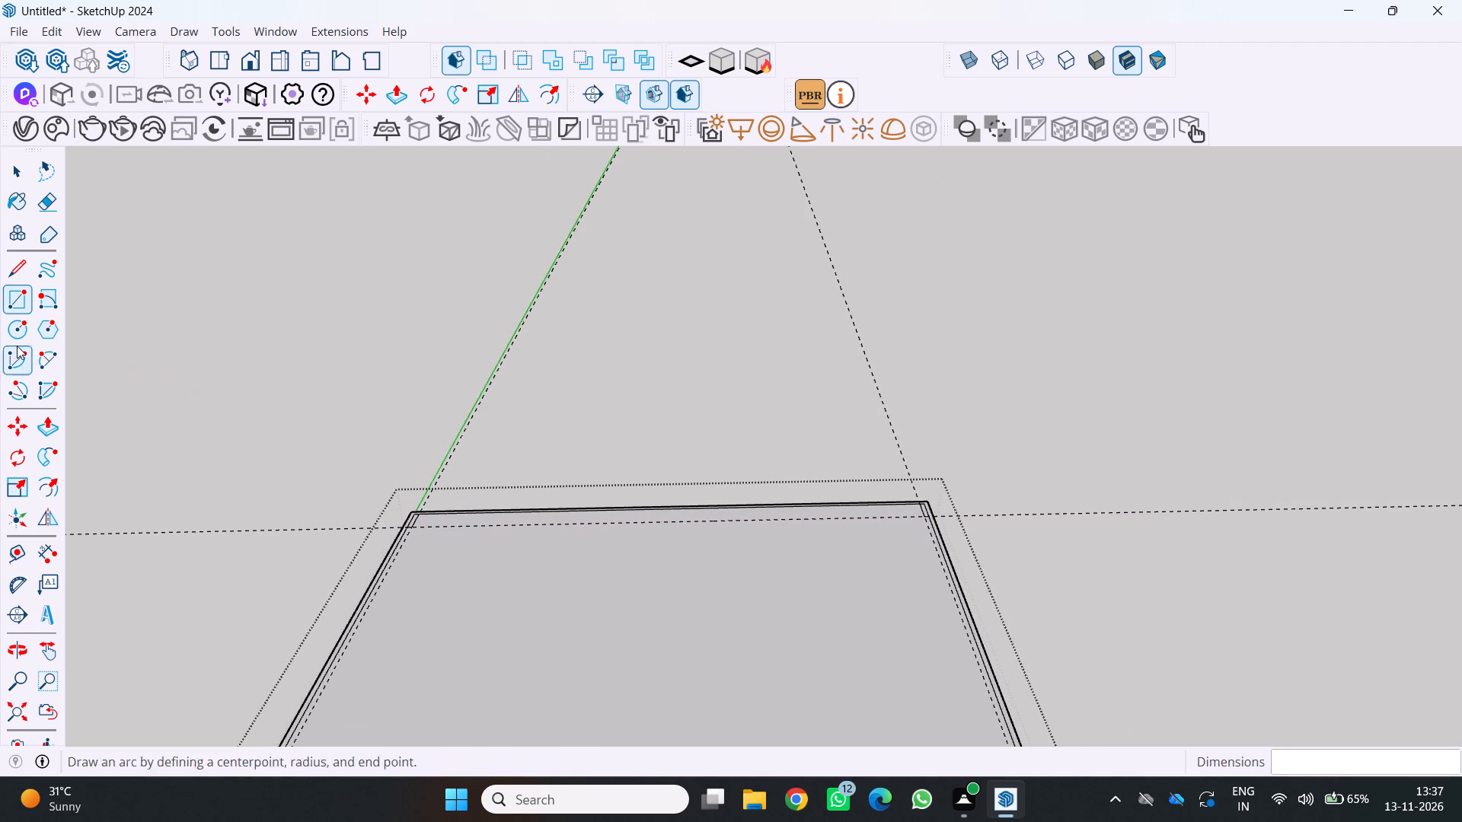
Delete all the guides from the model.
click(54, 25)
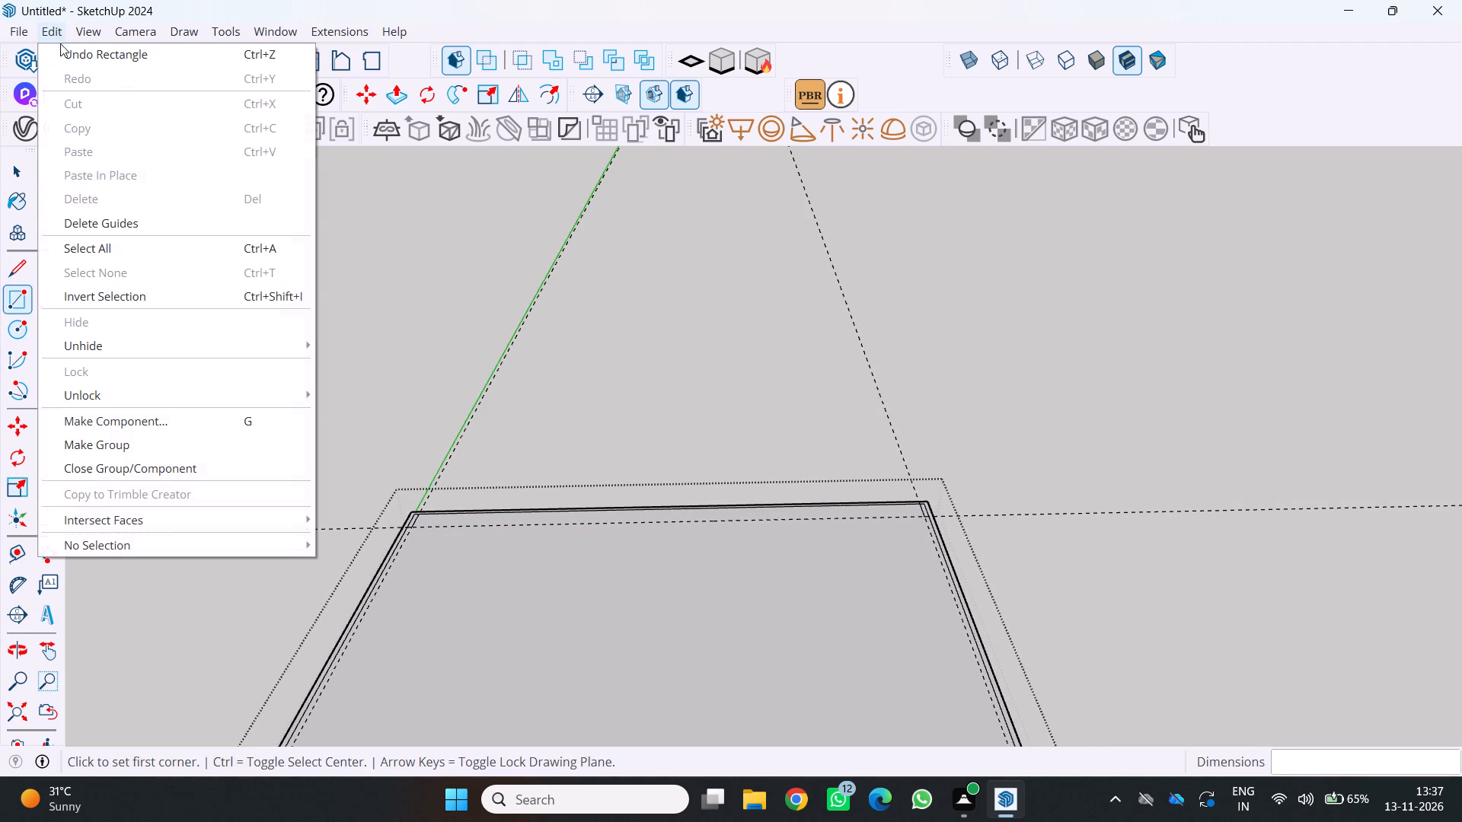
click(133, 232)
Erase the two inset border segments on the outer sides of the small rectangle at the far corner beside the green axis.
scroll(499, 546, up, 7)
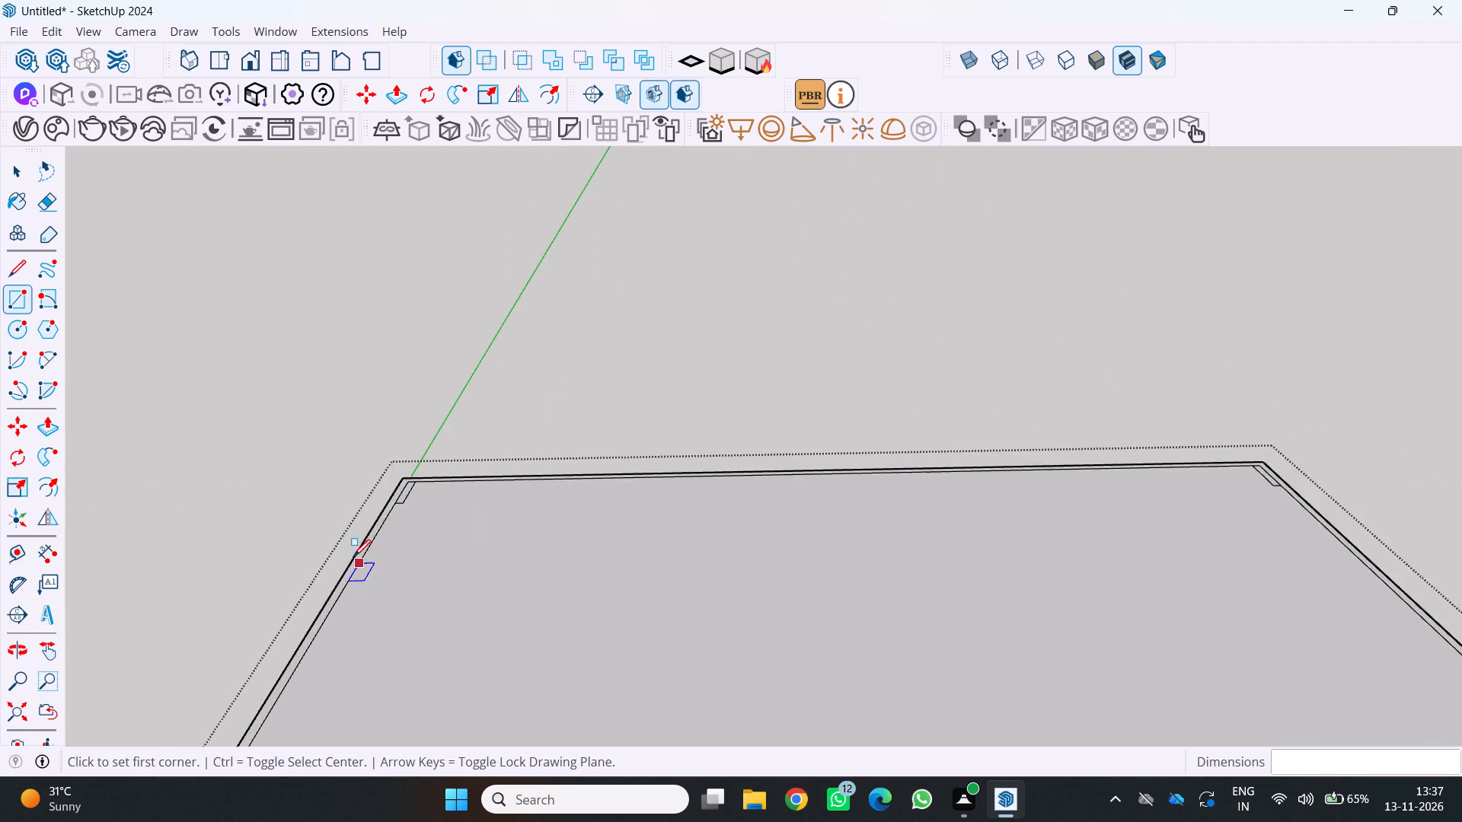
scroll(353, 556, up, 7)
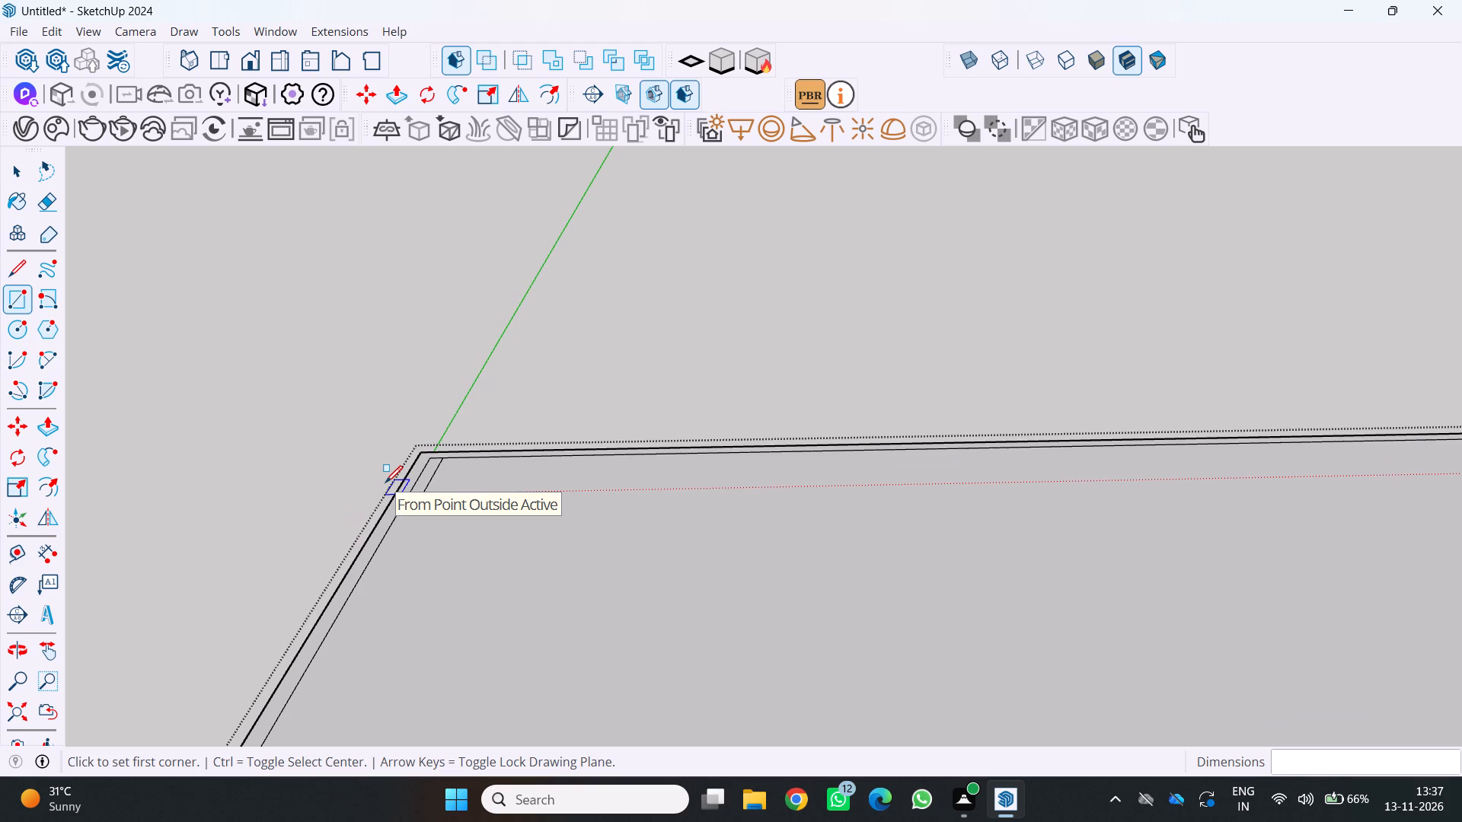
scroll(404, 521, up, 2)
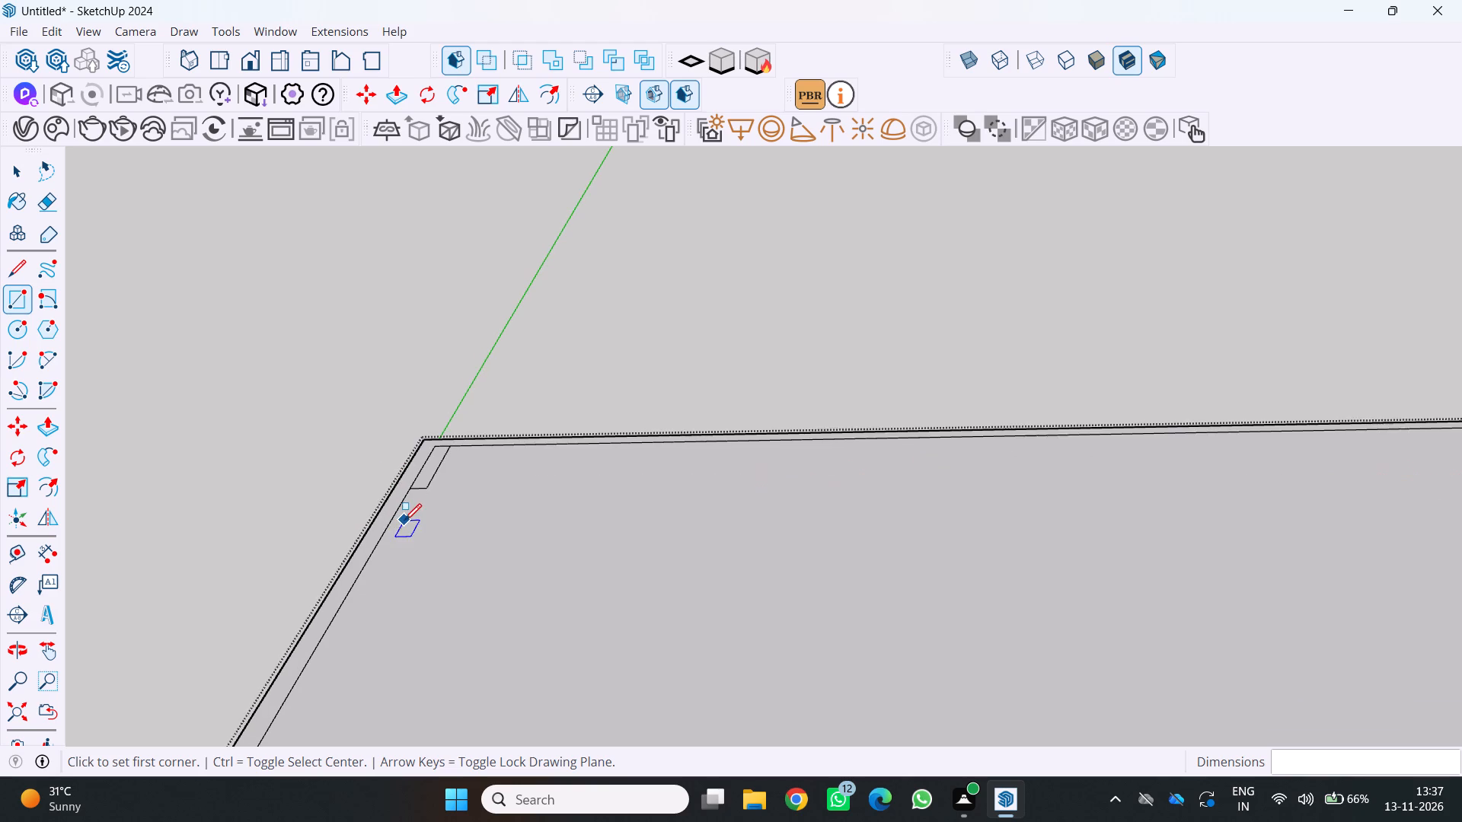
middle_drag(401, 522, 375, 543)
scroll(375, 543, up, 4)
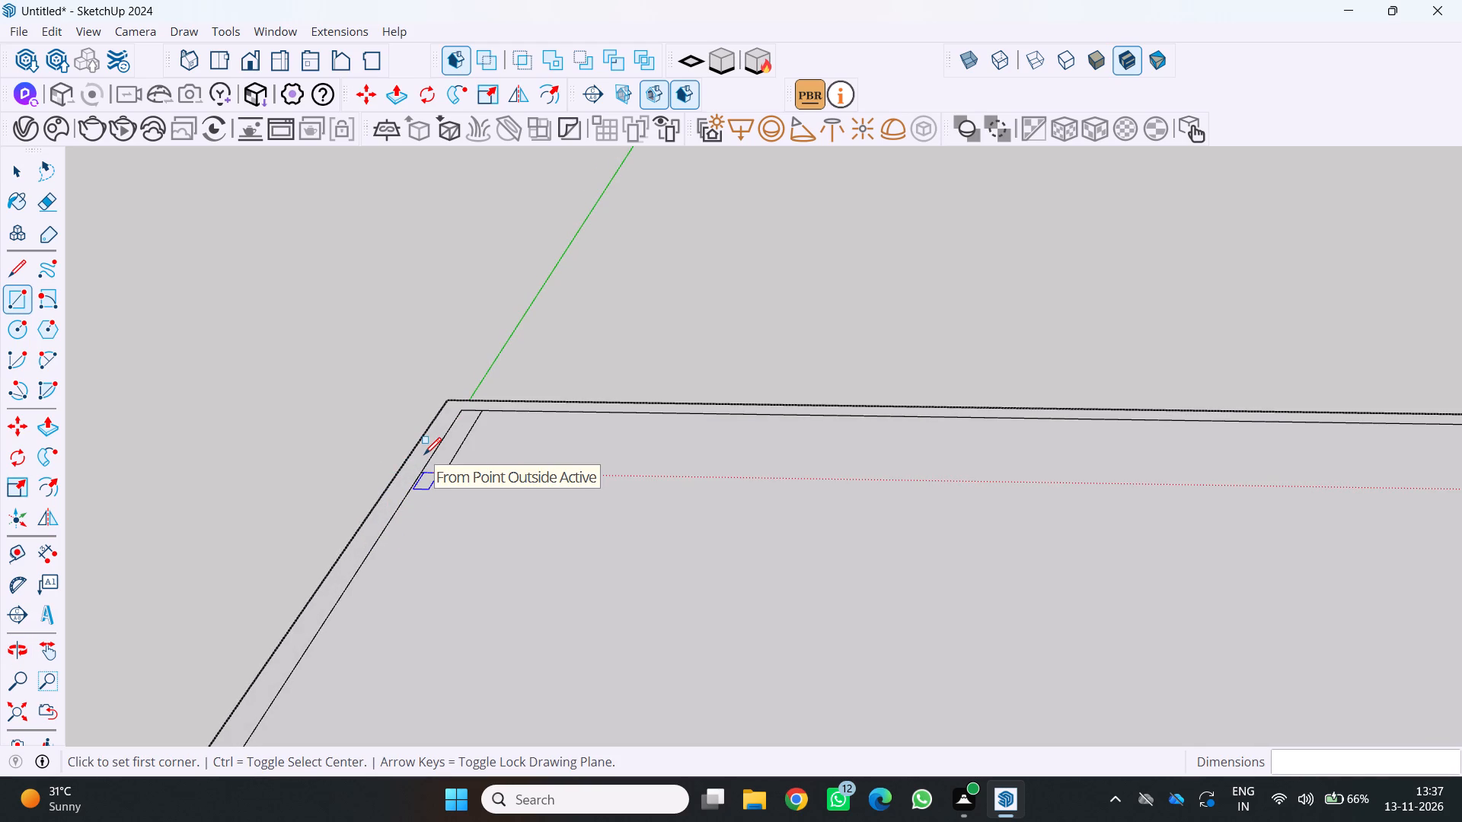
scroll(420, 445, up, 4)
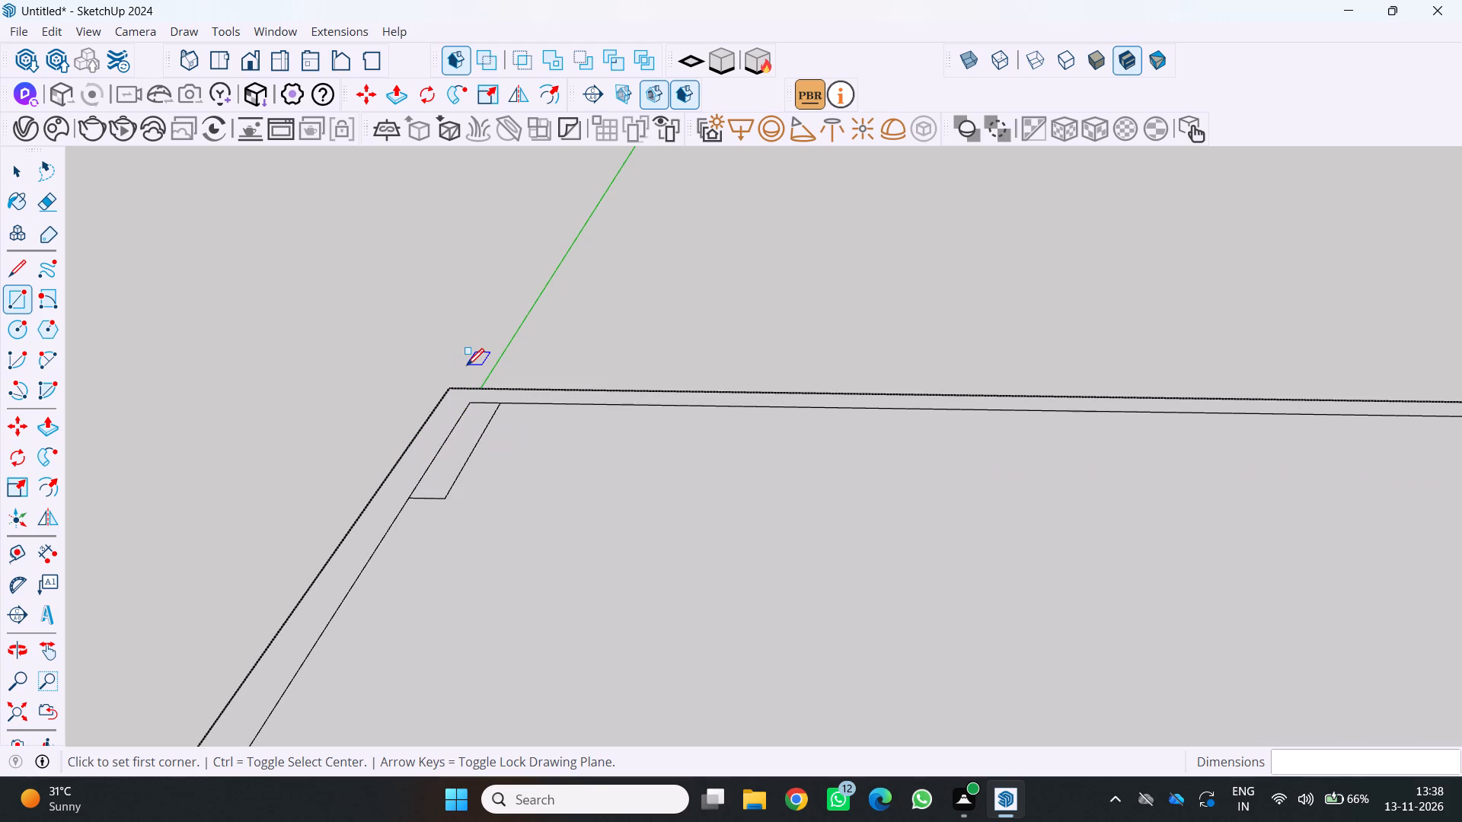
scroll(478, 366, up, 2)
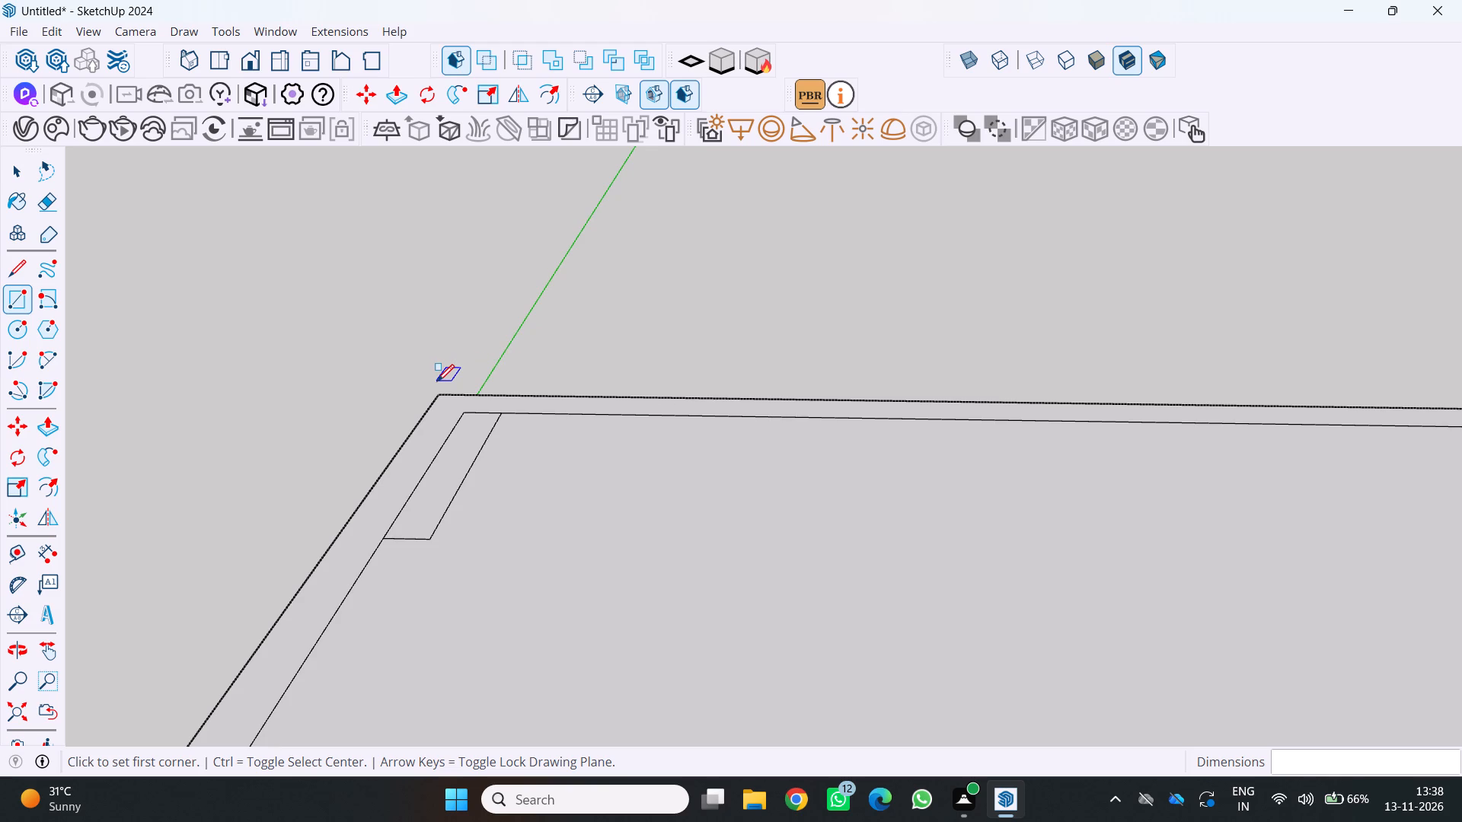
scroll(436, 385, down, 2)
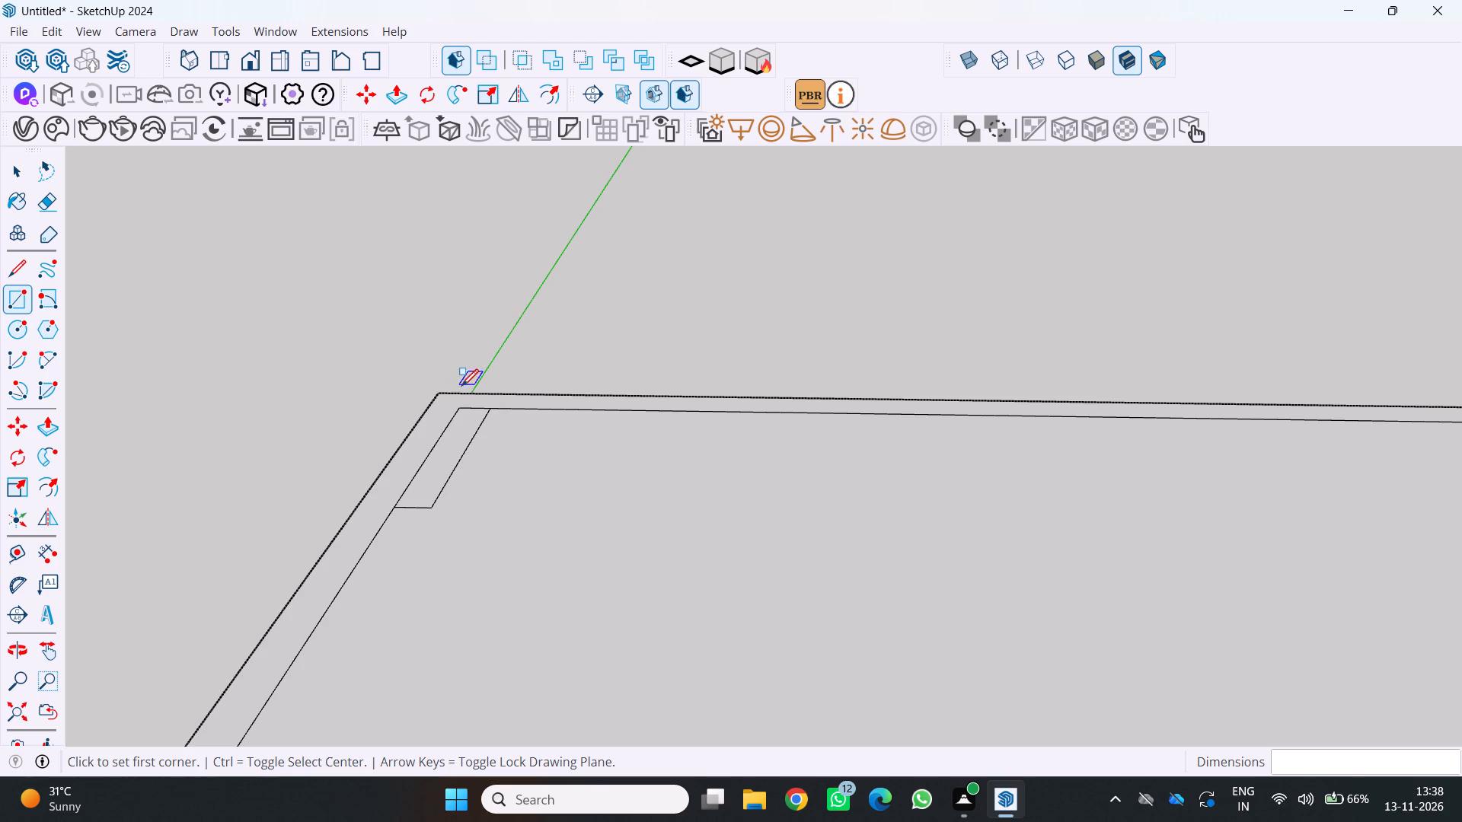
key(e)
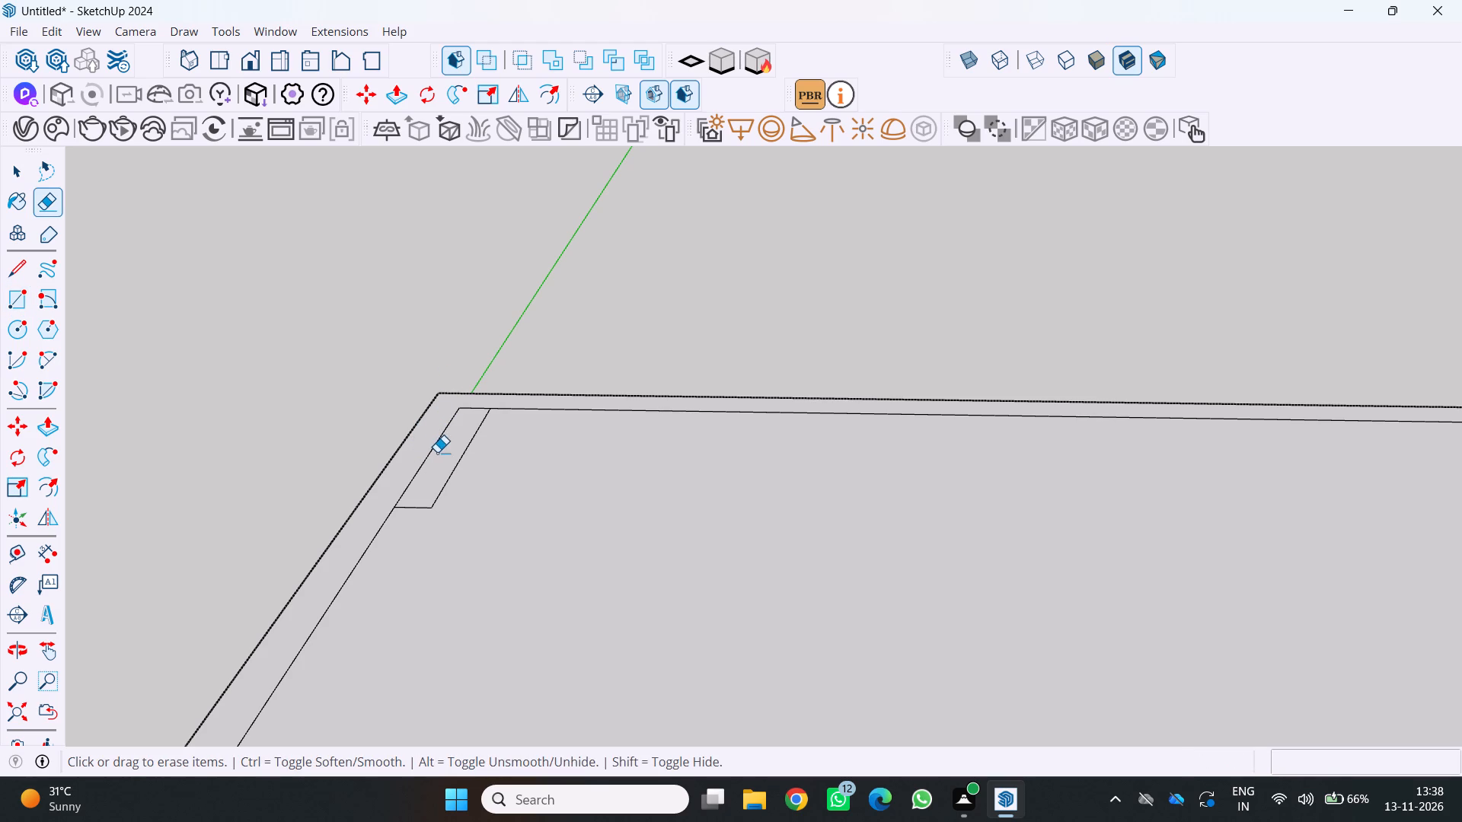
scroll(470, 460, up, 1)
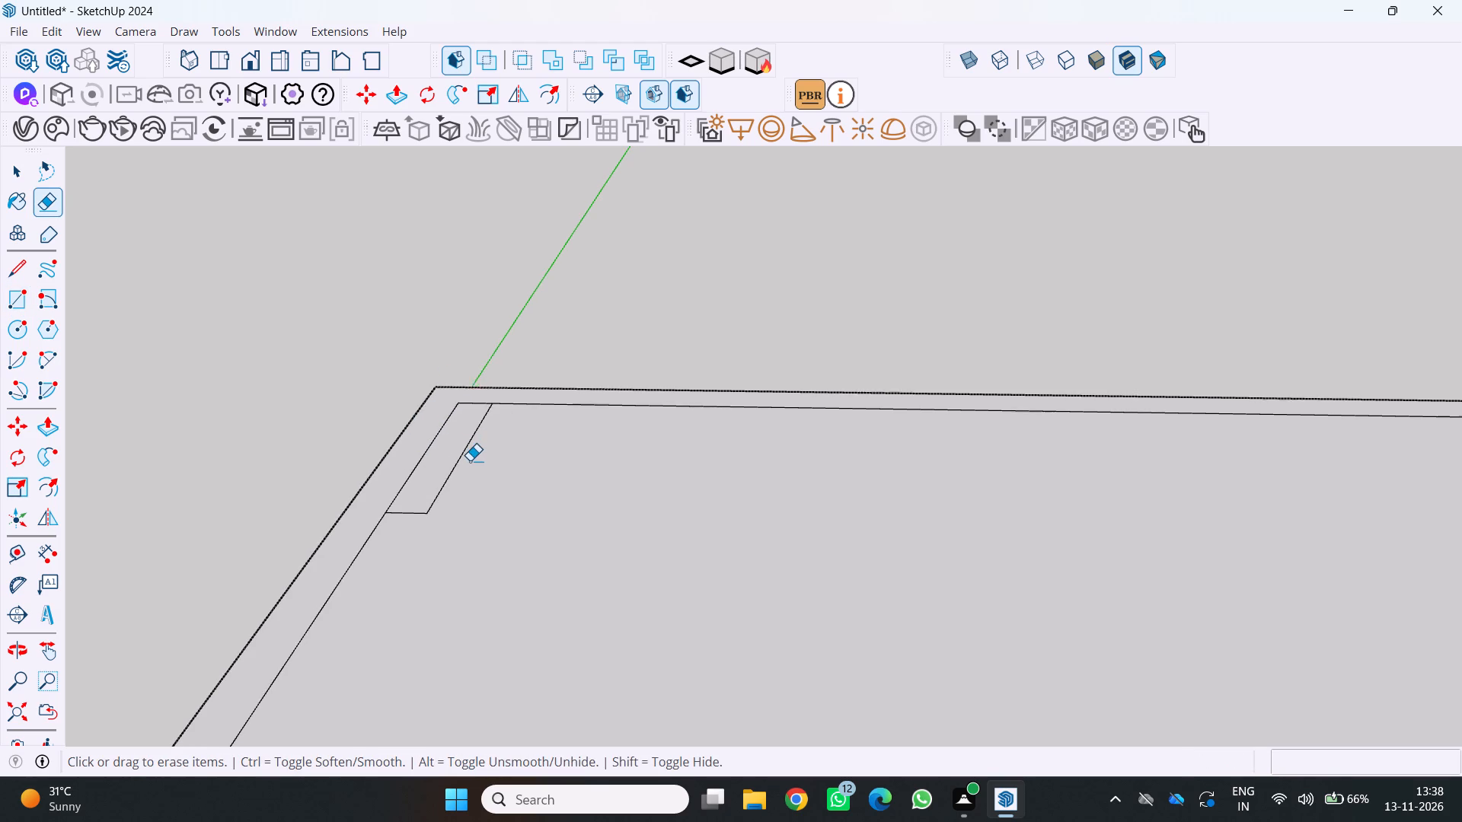
scroll(470, 460, up, 5)
drag(394, 425, 403, 425)
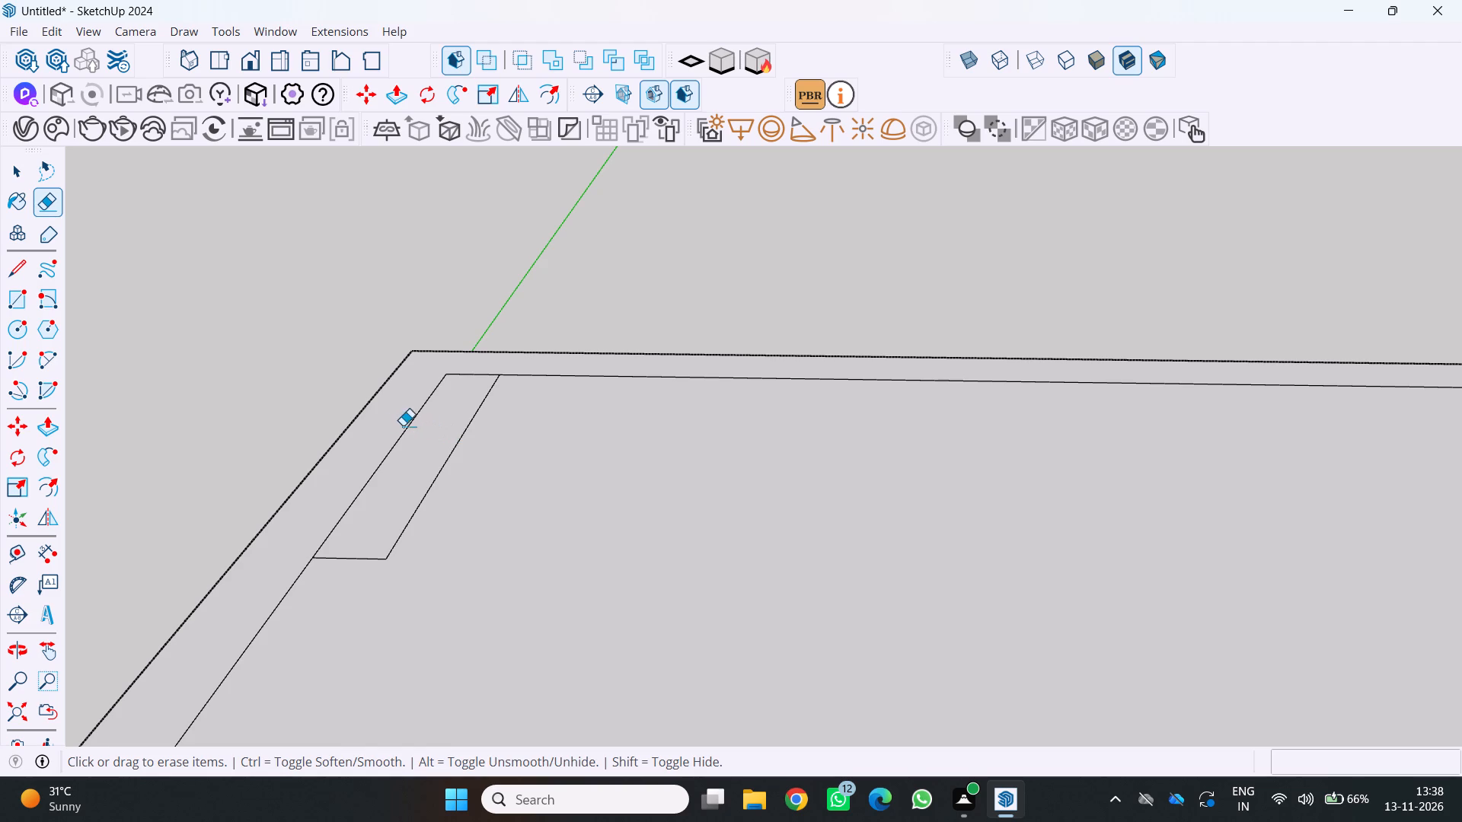
drag(403, 425, 405, 425)
click(458, 373)
Erase the two inset border segments on the outer sides of the small rectangle at the far corner away from the green axis.
scroll(449, 382, down, 12)
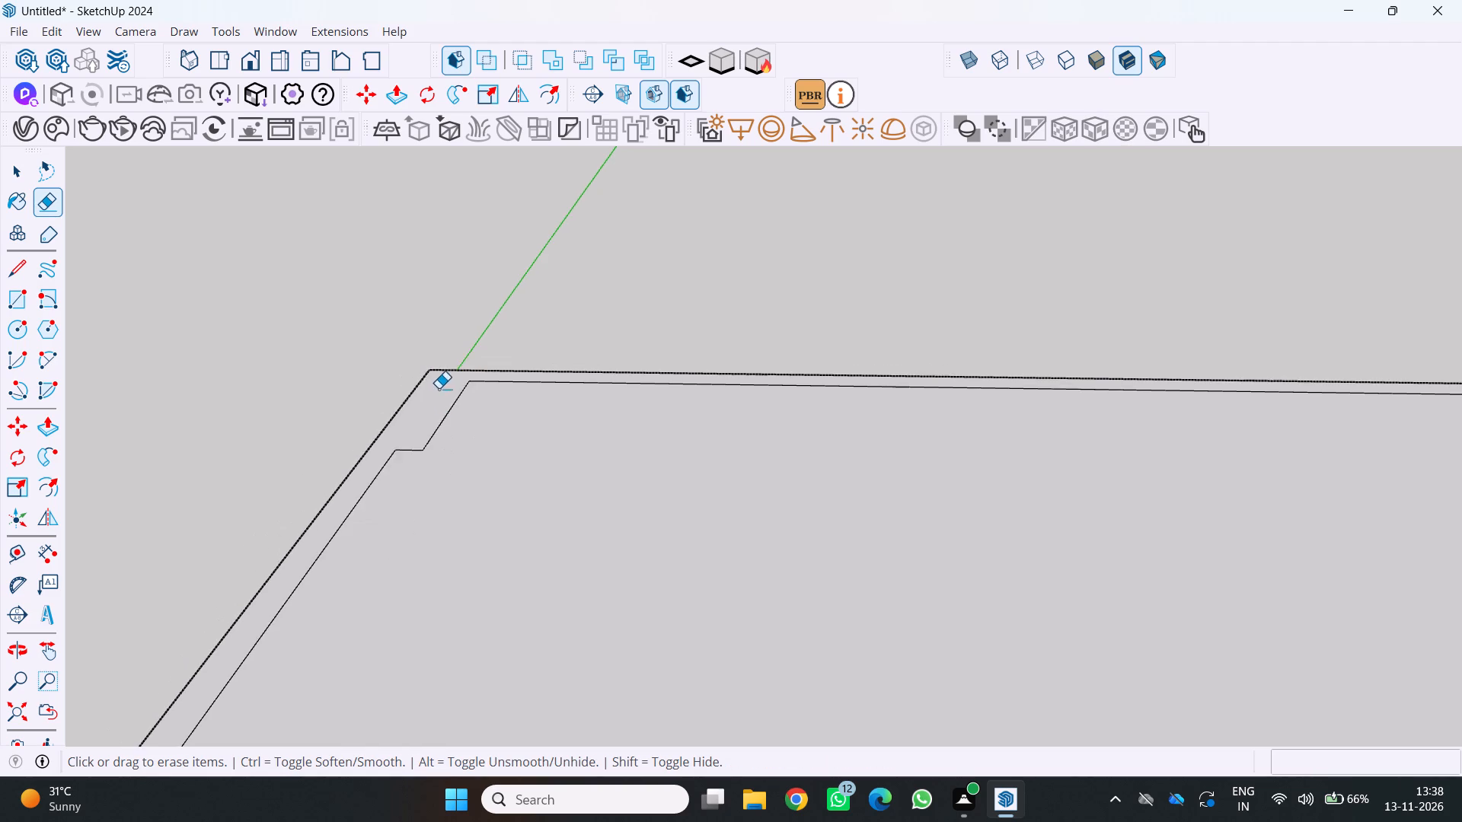
scroll(439, 388, down, 18)
scroll(1173, 413, up, 4)
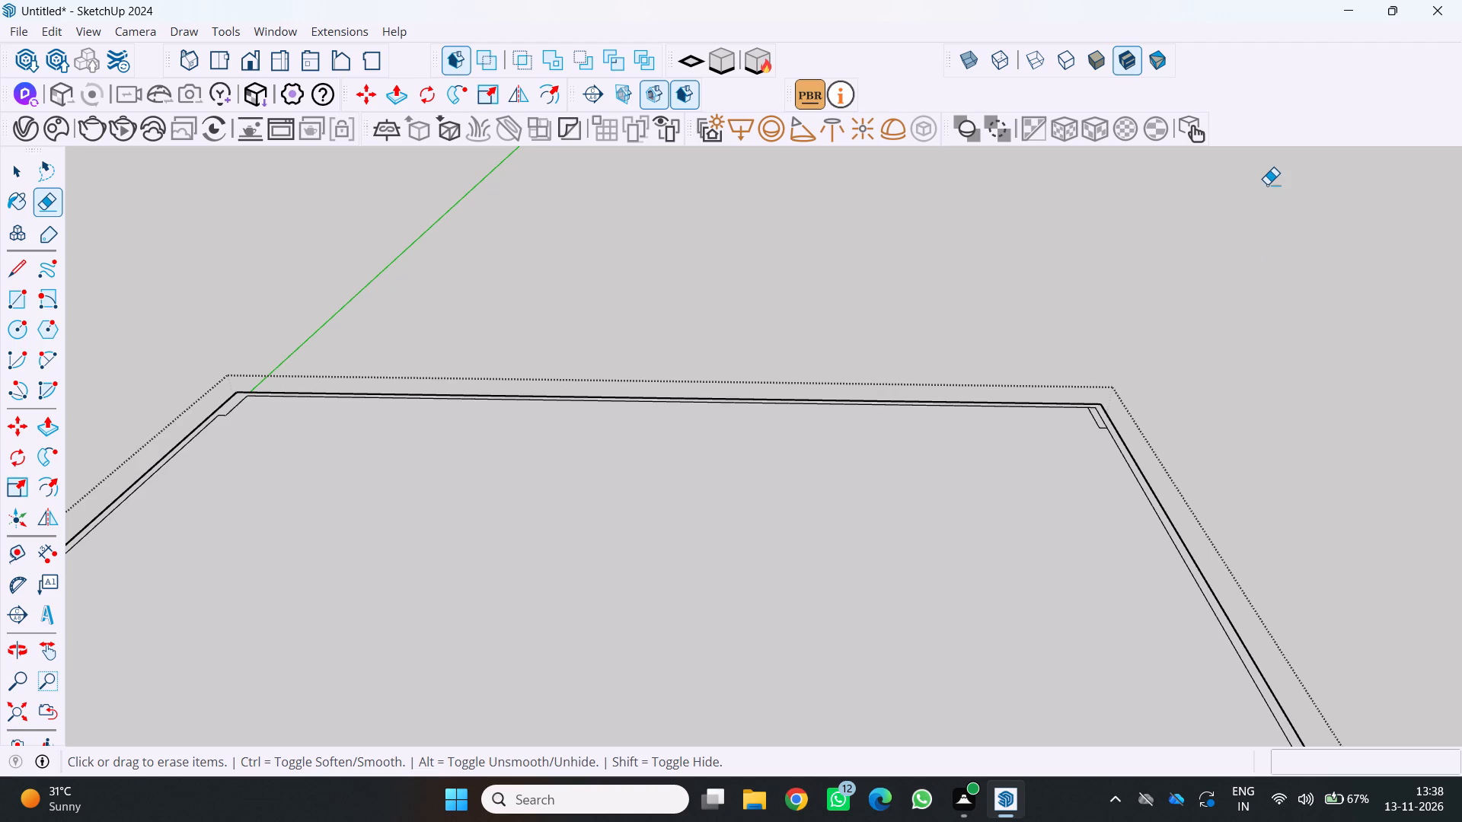
scroll(1373, 197, up, 1)
scroll(1093, 522, up, 6)
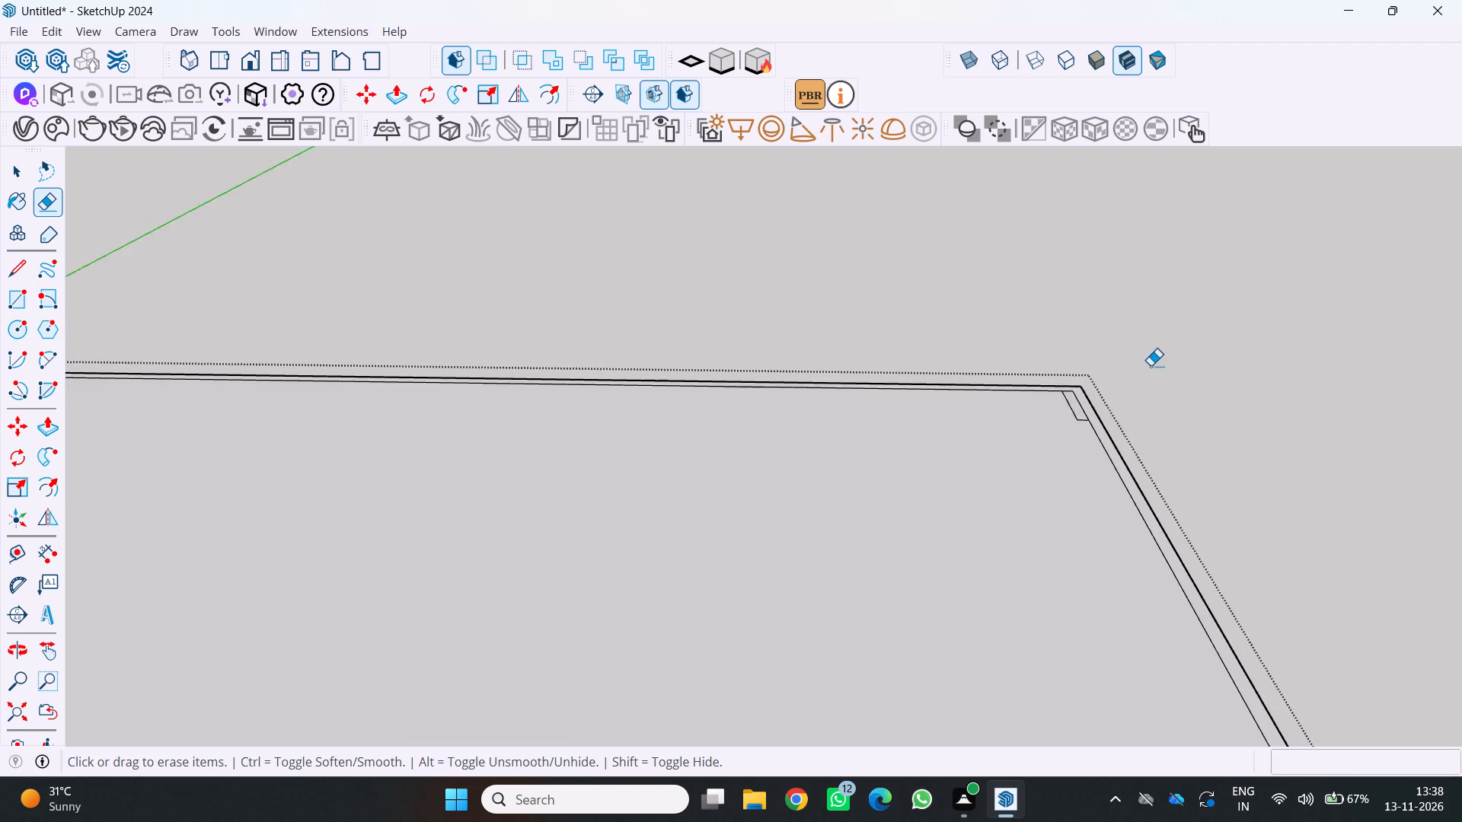
scroll(1151, 365, up, 16)
middle_drag(1050, 411, 1044, 429)
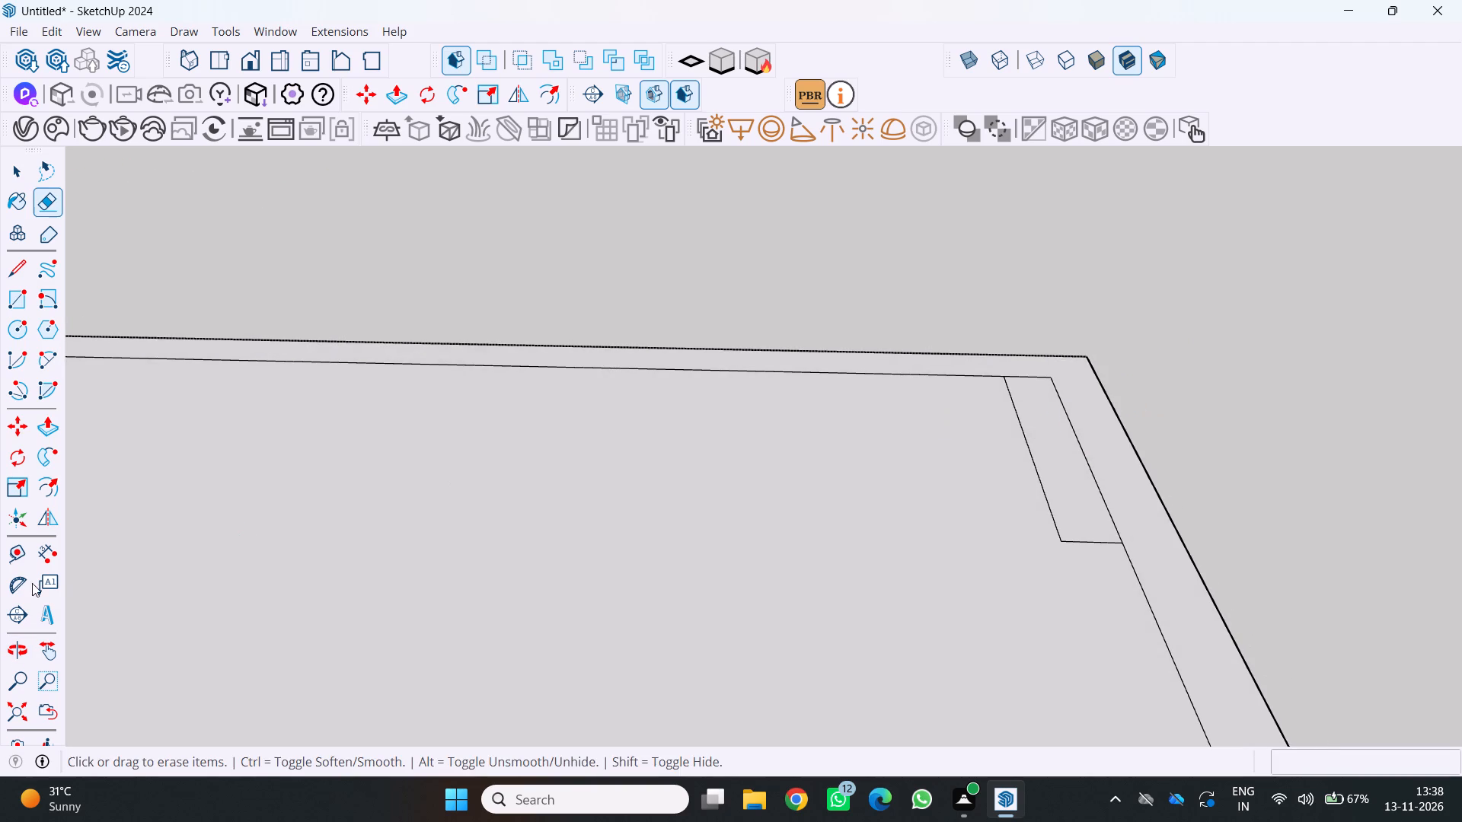
key(e)
scroll(1321, 443, up, 2)
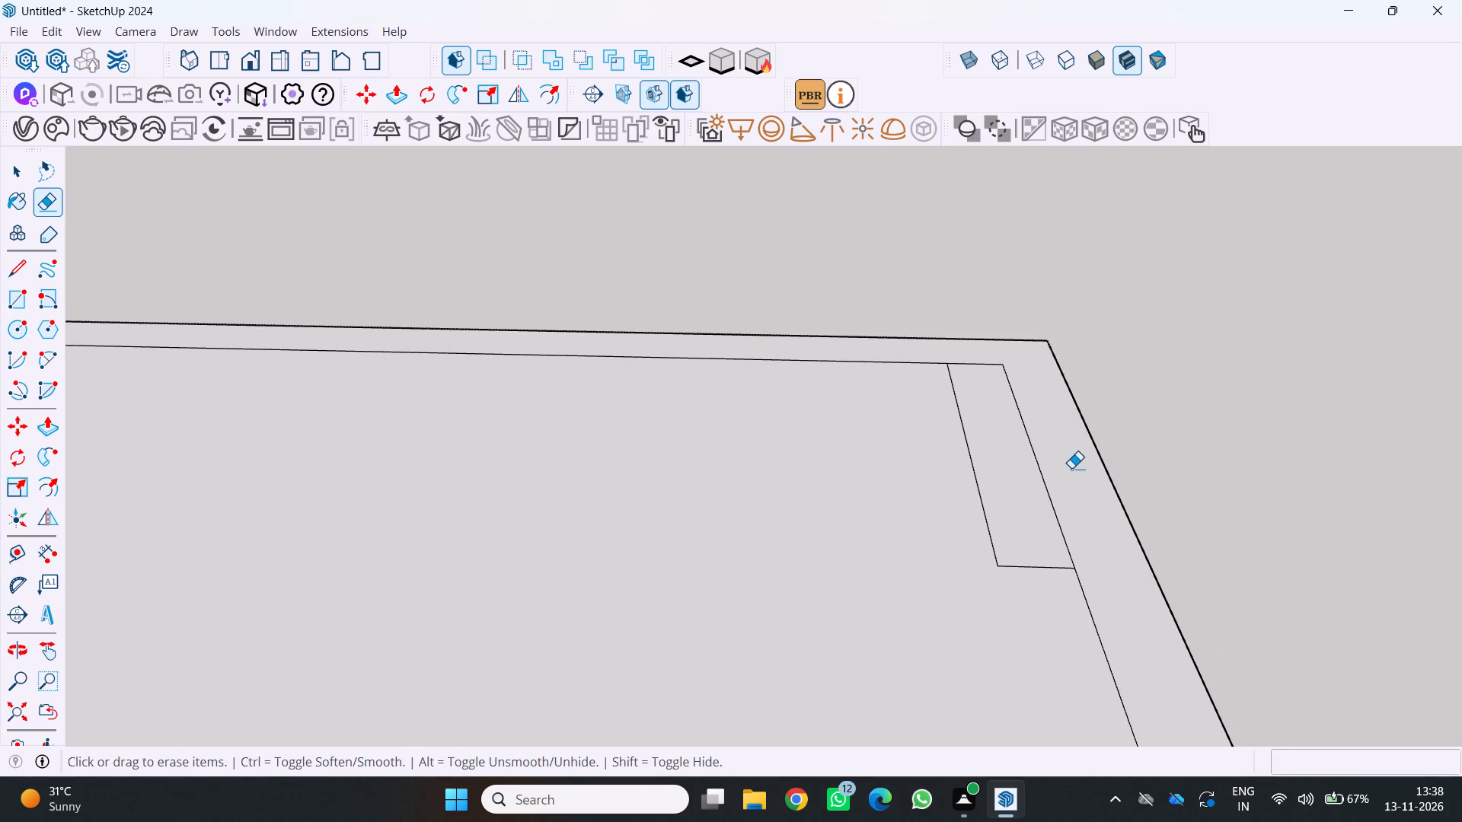
click(1043, 469)
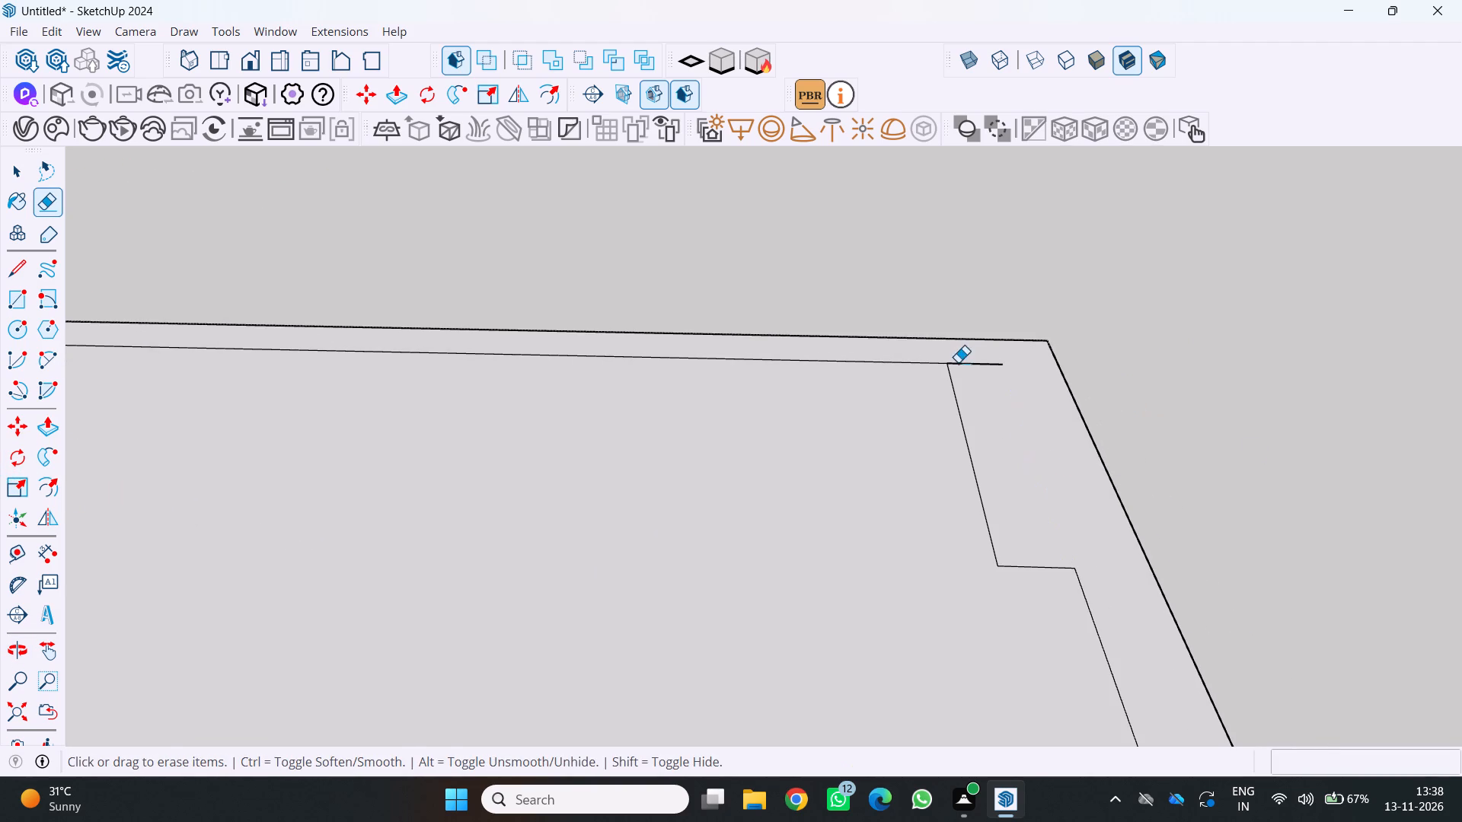
click(969, 362)
click(973, 362)
Examine the whole slab and the notched inset border at its far corners from several angles.
scroll(809, 443, down, 12)
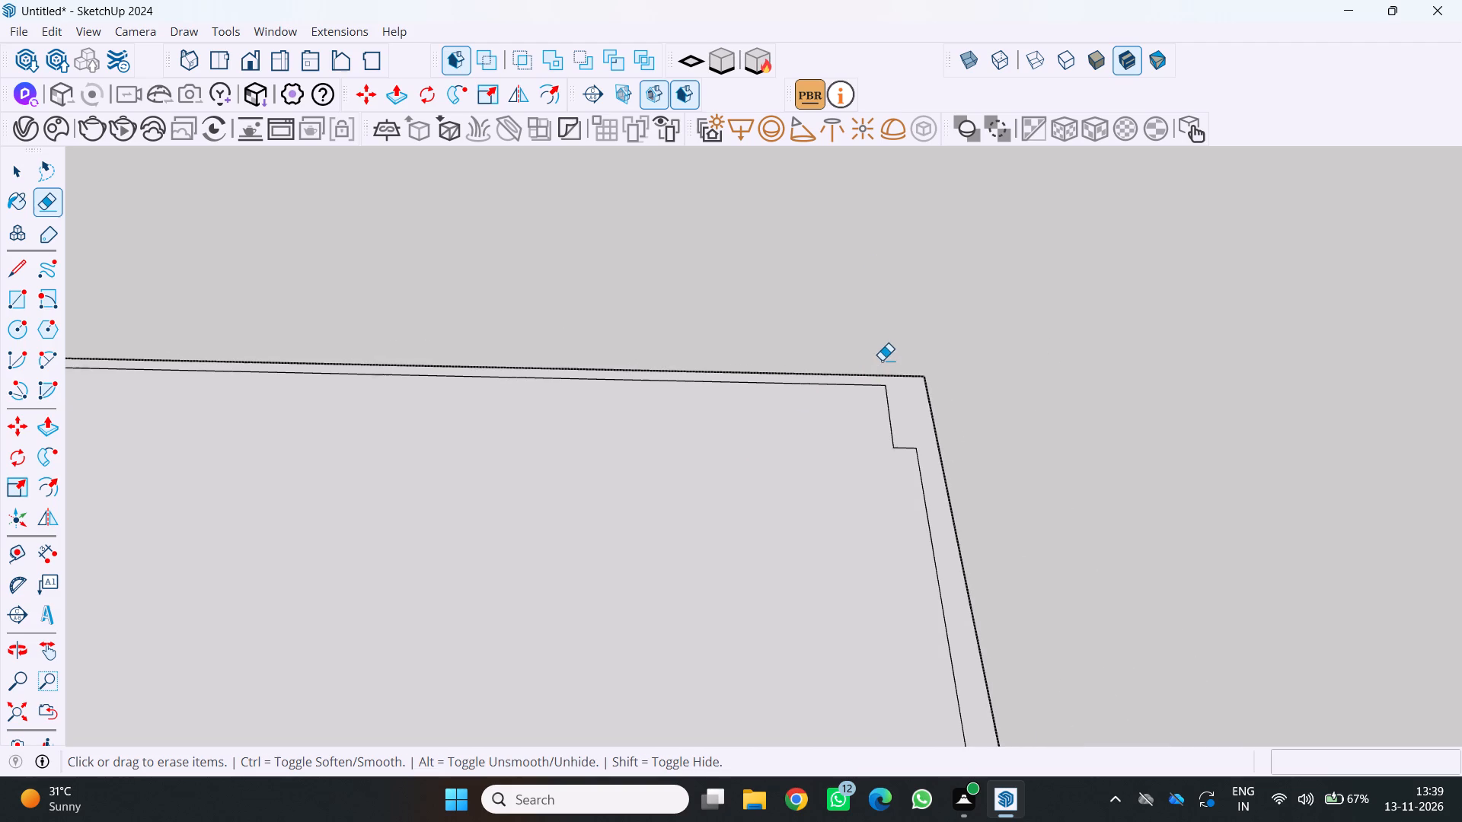
scroll(894, 371, down, 3)
middle_drag(898, 487, 999, 367)
scroll(1002, 366, down, 10)
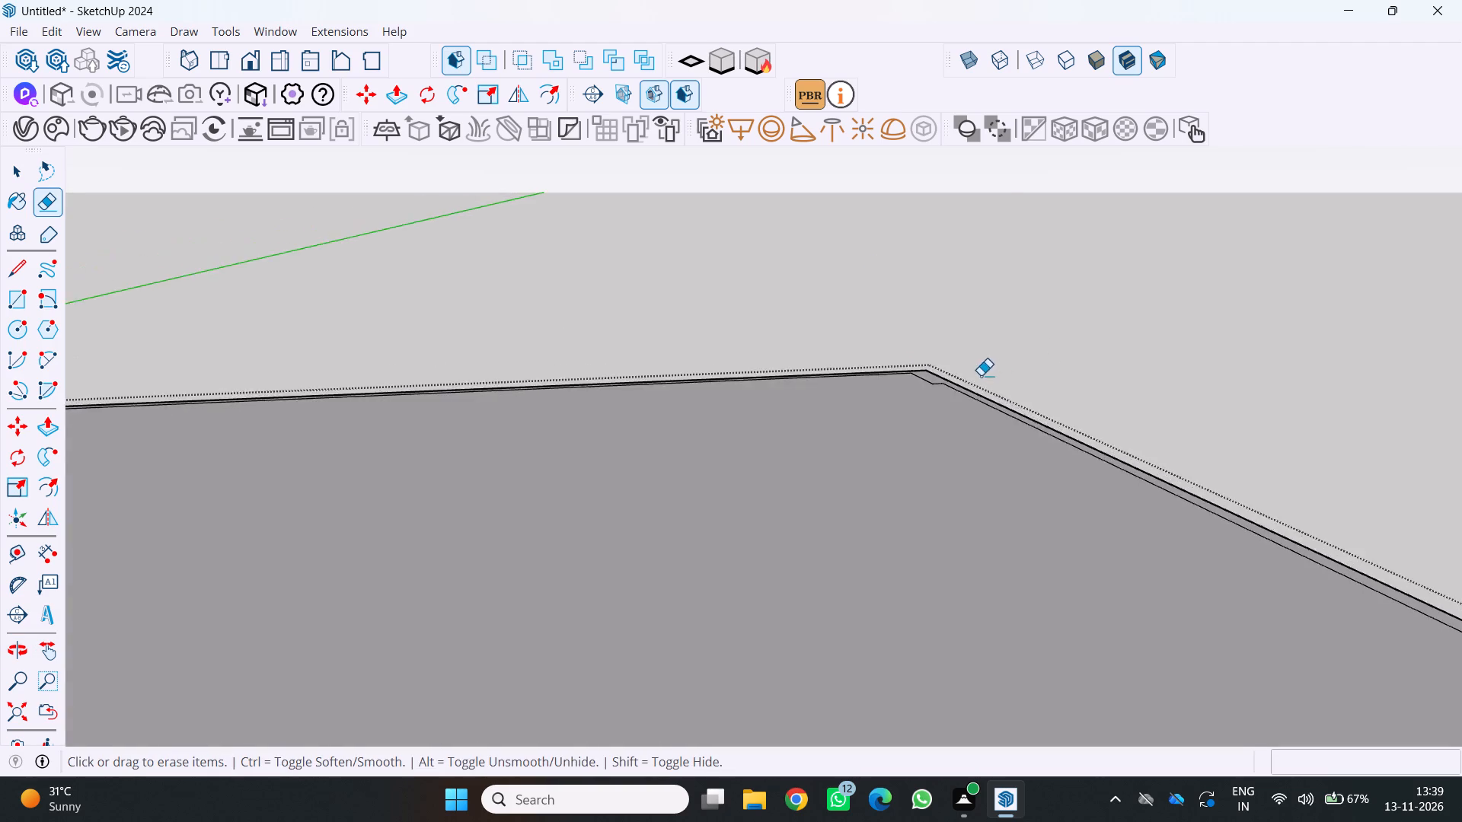
scroll(981, 375, down, 16)
scroll(881, 457, up, 1)
middle_drag(881, 457, 735, 543)
middle_click(730, 546)
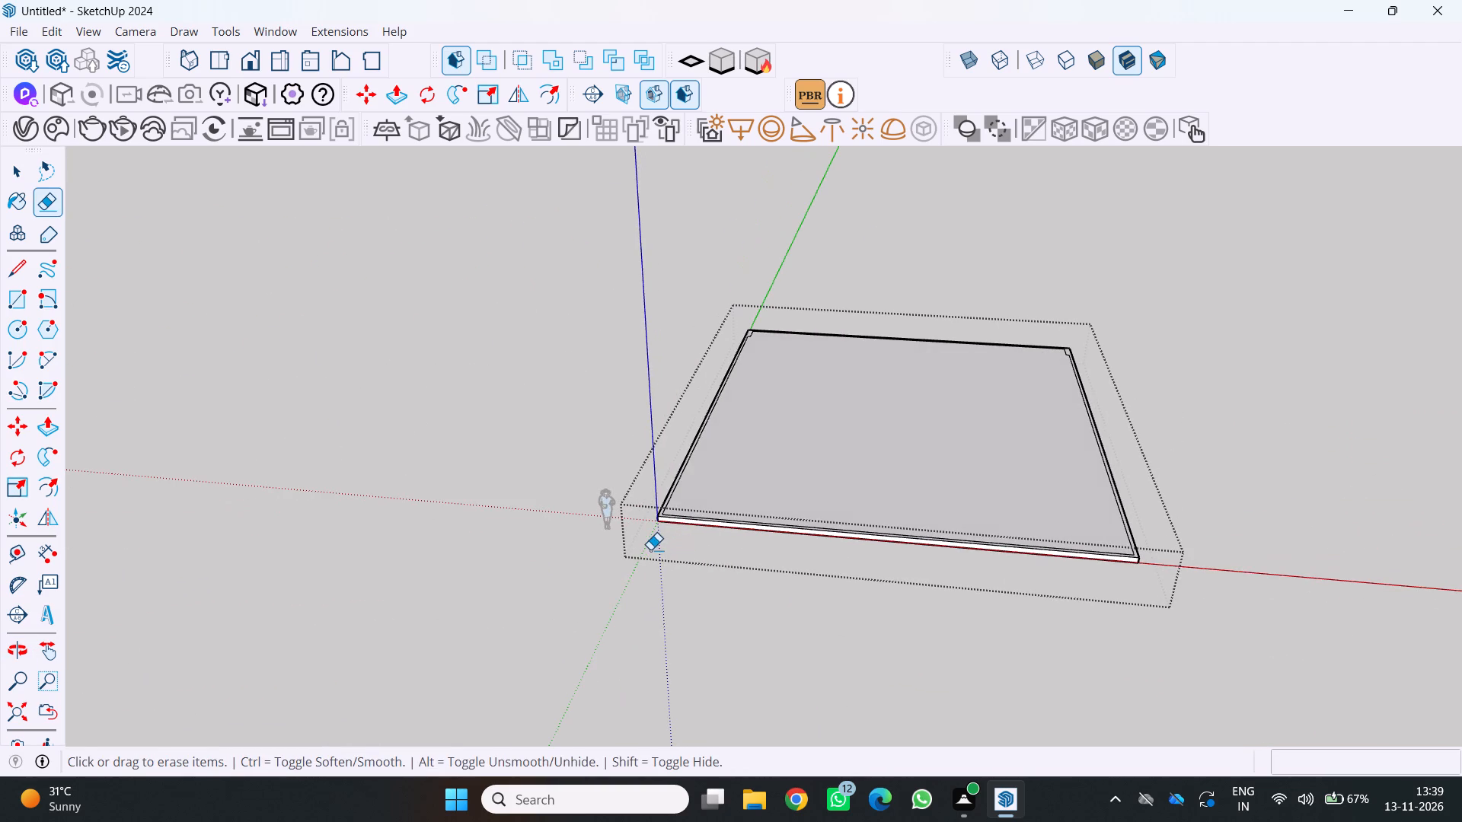
scroll(650, 555, up, 4)
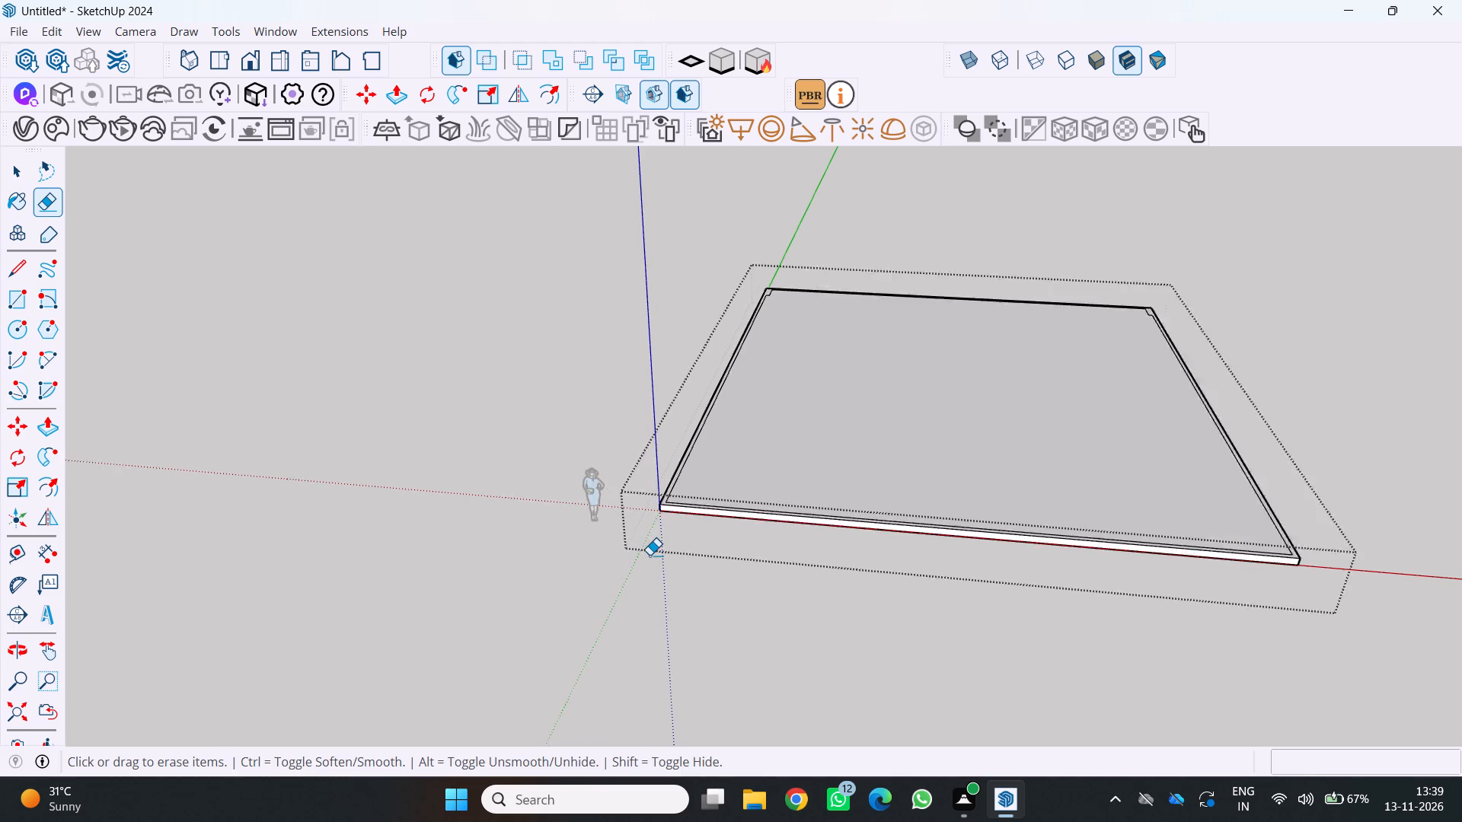
scroll(650, 555, up, 1)
middle_drag(648, 559, 643, 586)
middle_click(643, 586)
scroll(700, 221, up, 9)
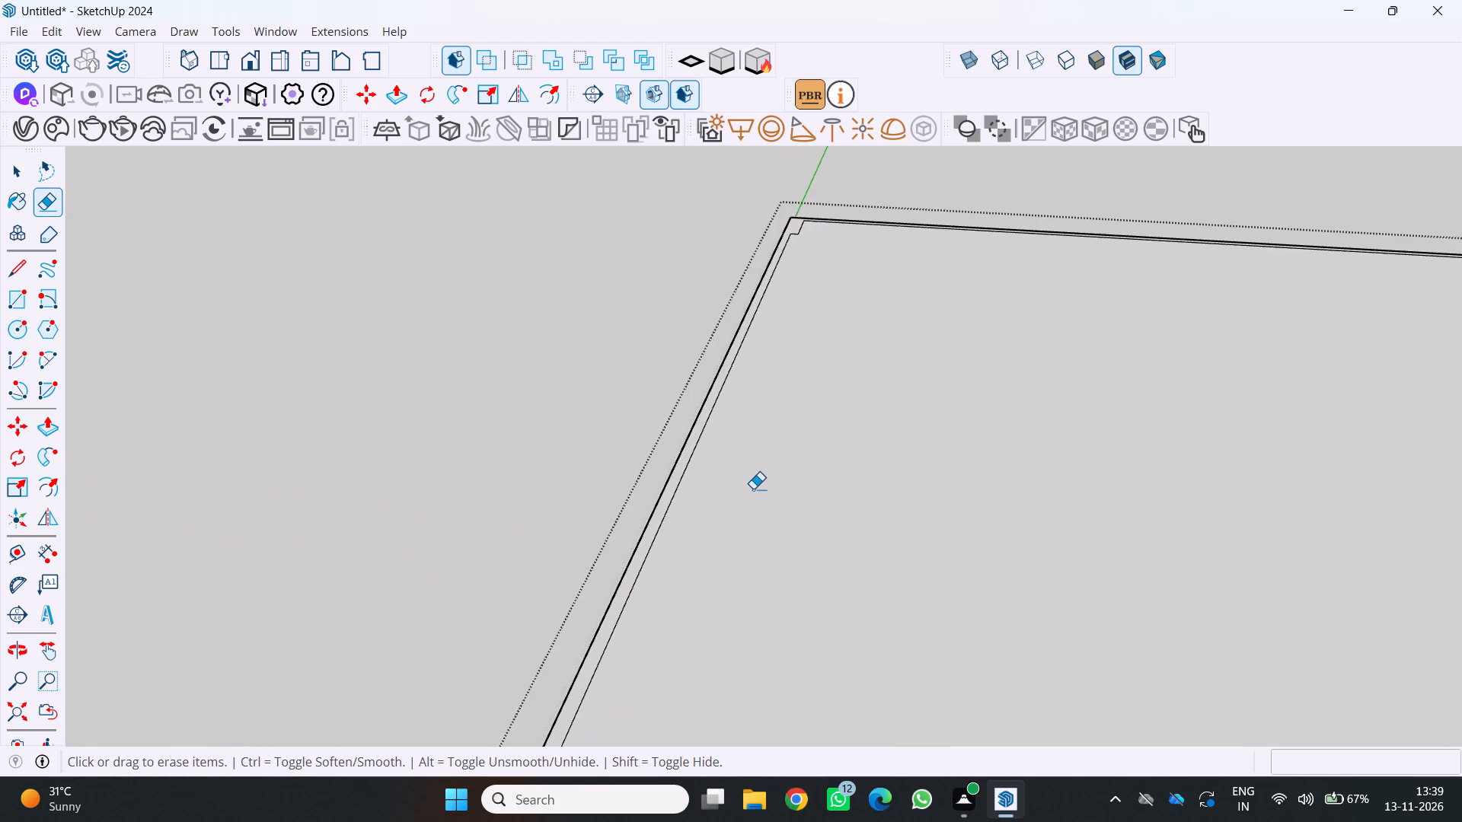
scroll(760, 484, up, 3)
scroll(763, 478, down, 5)
middle_drag(755, 481, 494, 565)
scroll(494, 565, down, 10)
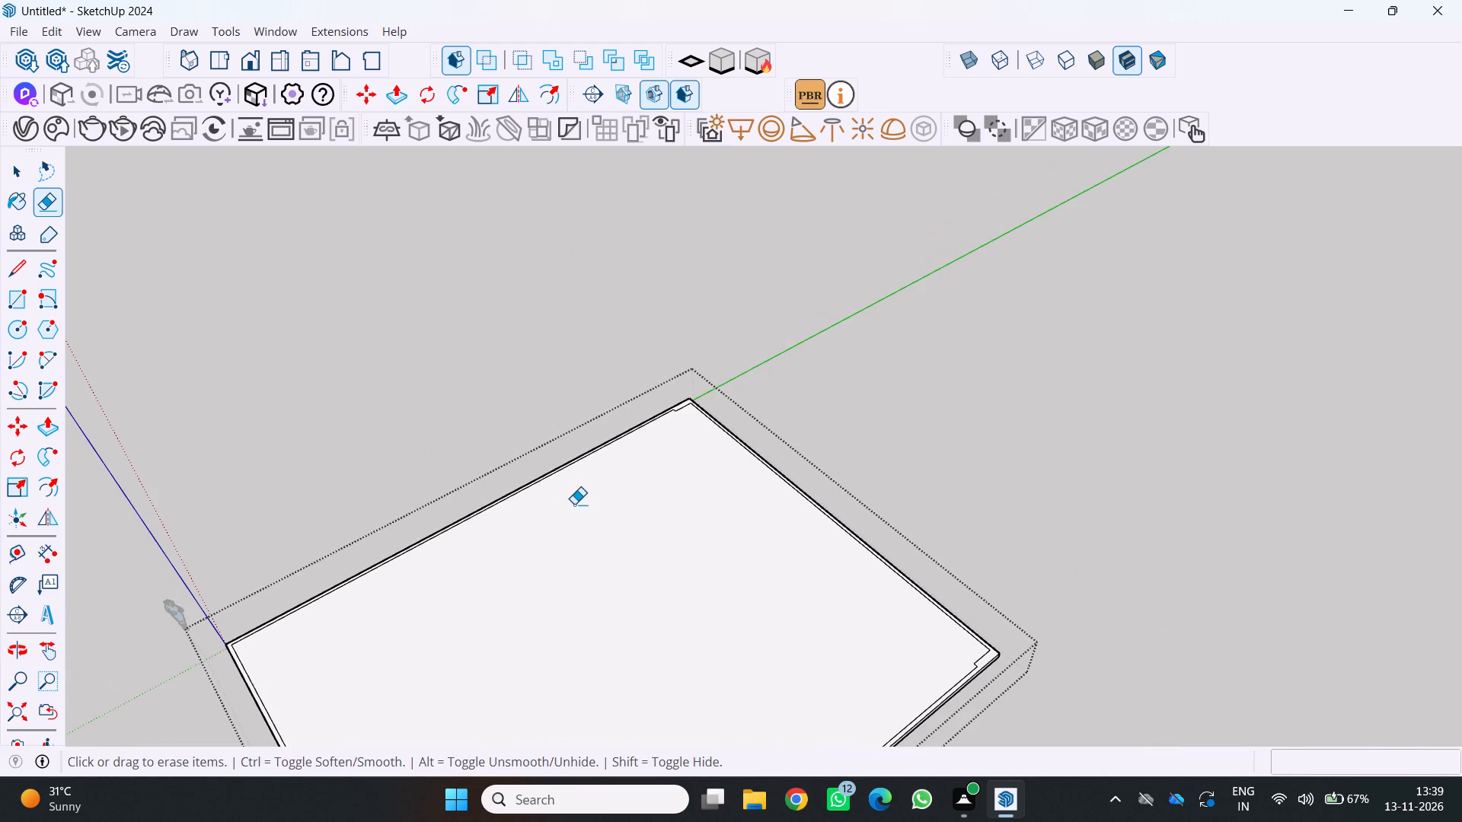
shift+middle_drag(583, 520, 774, 445)
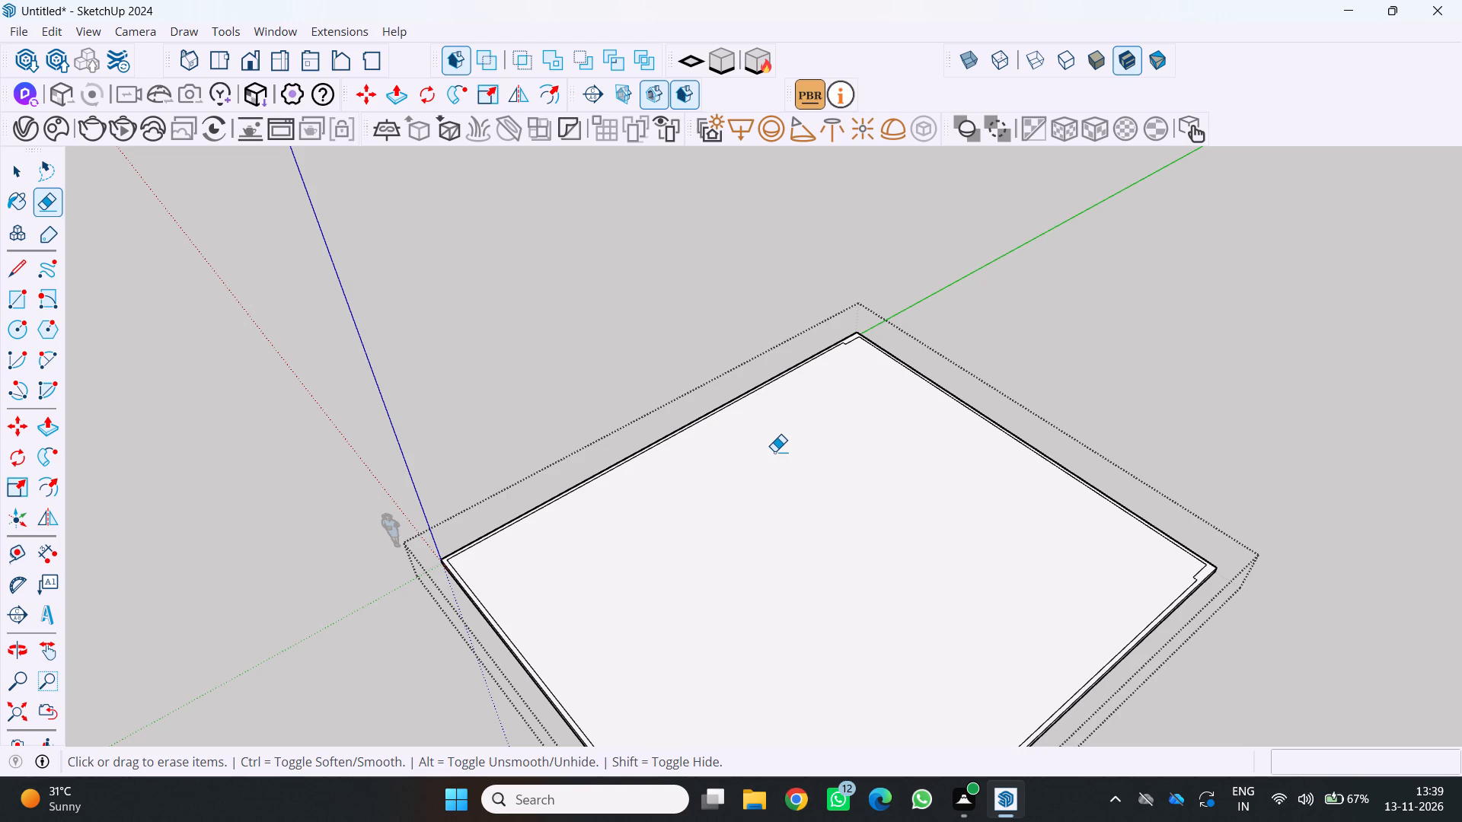
middle_drag(822, 437, 1115, 388)
middle_click(1115, 388)
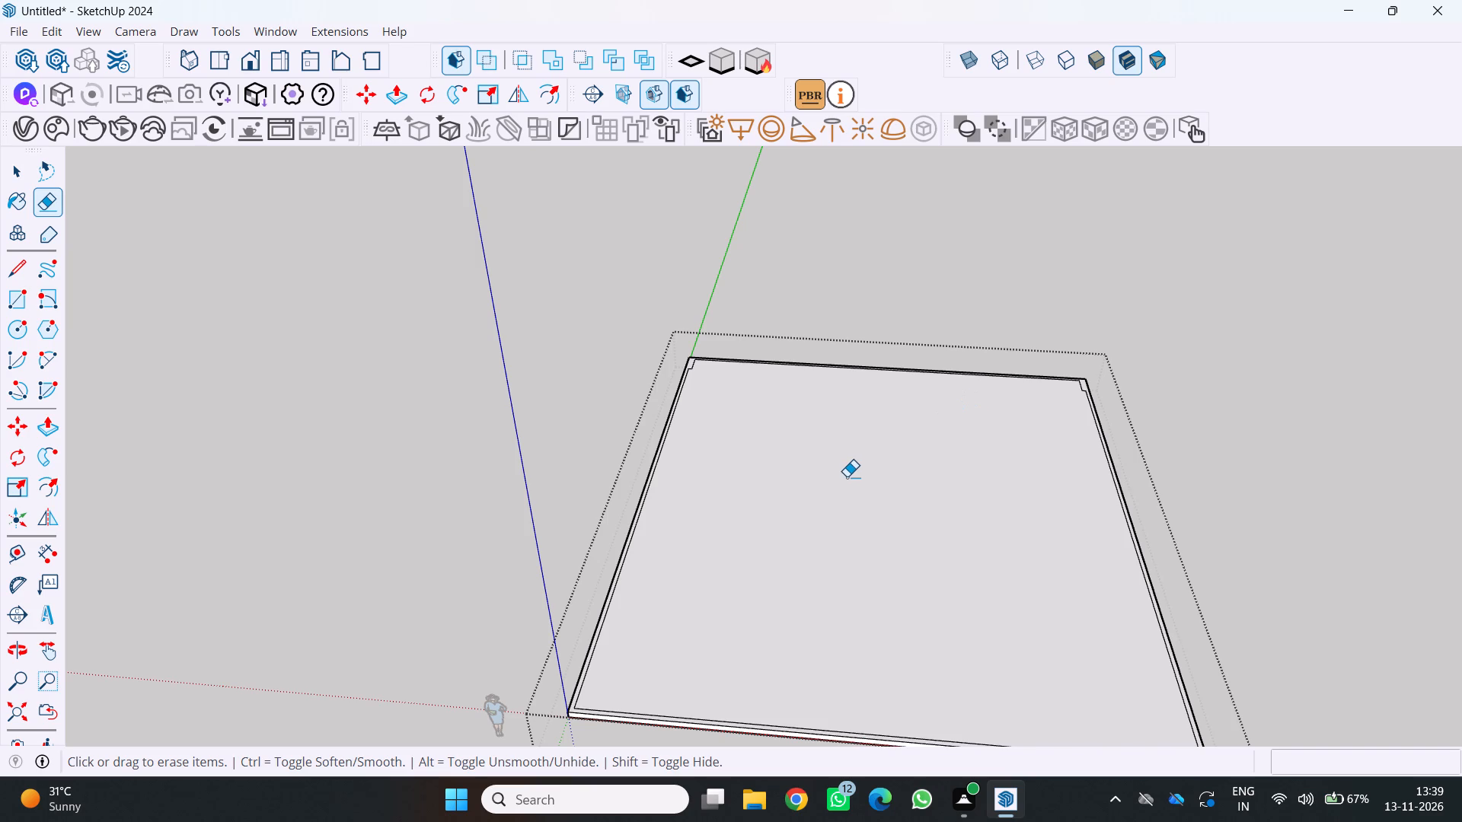
scroll(855, 480, up, 2)
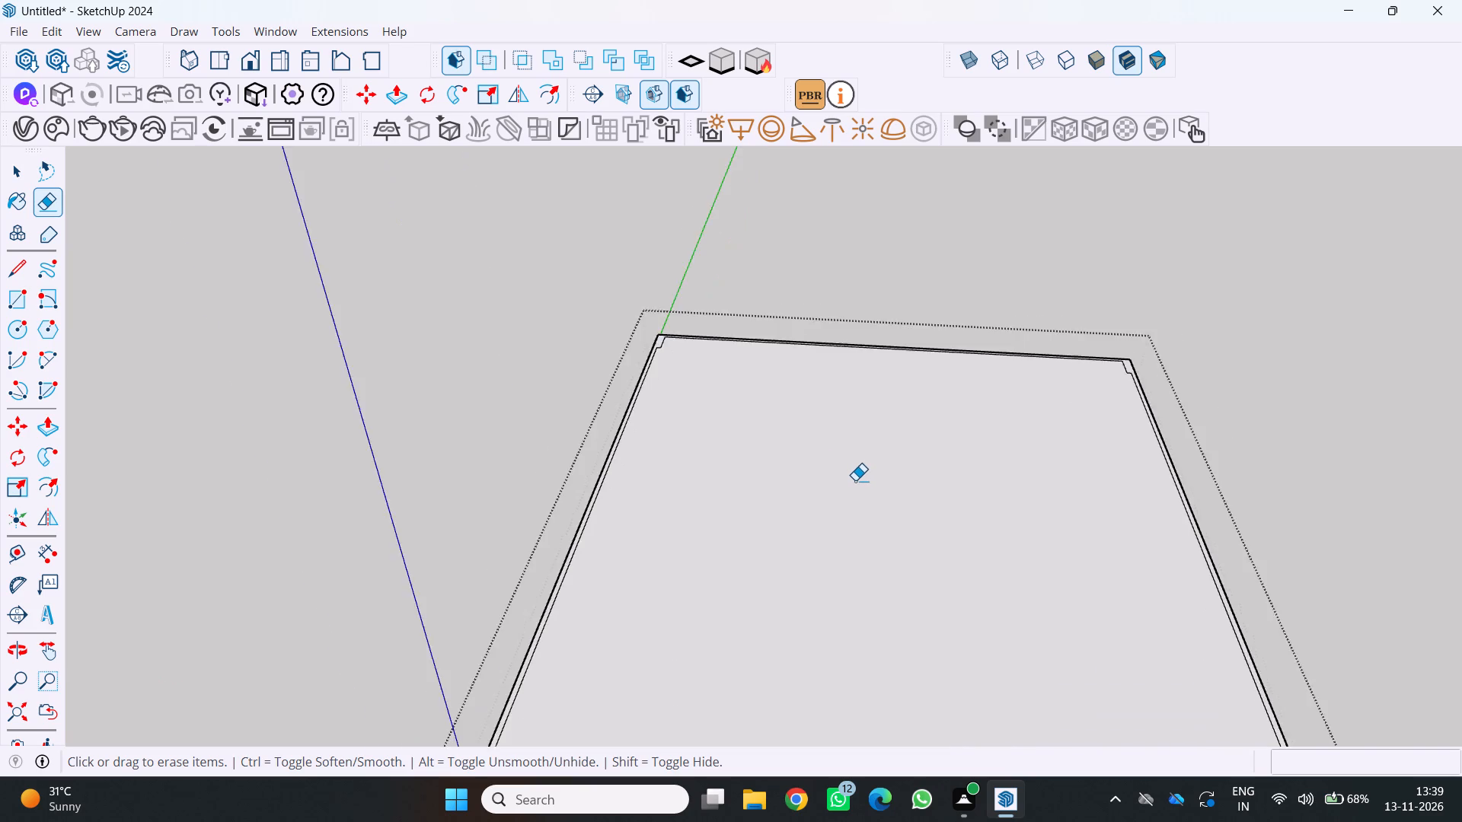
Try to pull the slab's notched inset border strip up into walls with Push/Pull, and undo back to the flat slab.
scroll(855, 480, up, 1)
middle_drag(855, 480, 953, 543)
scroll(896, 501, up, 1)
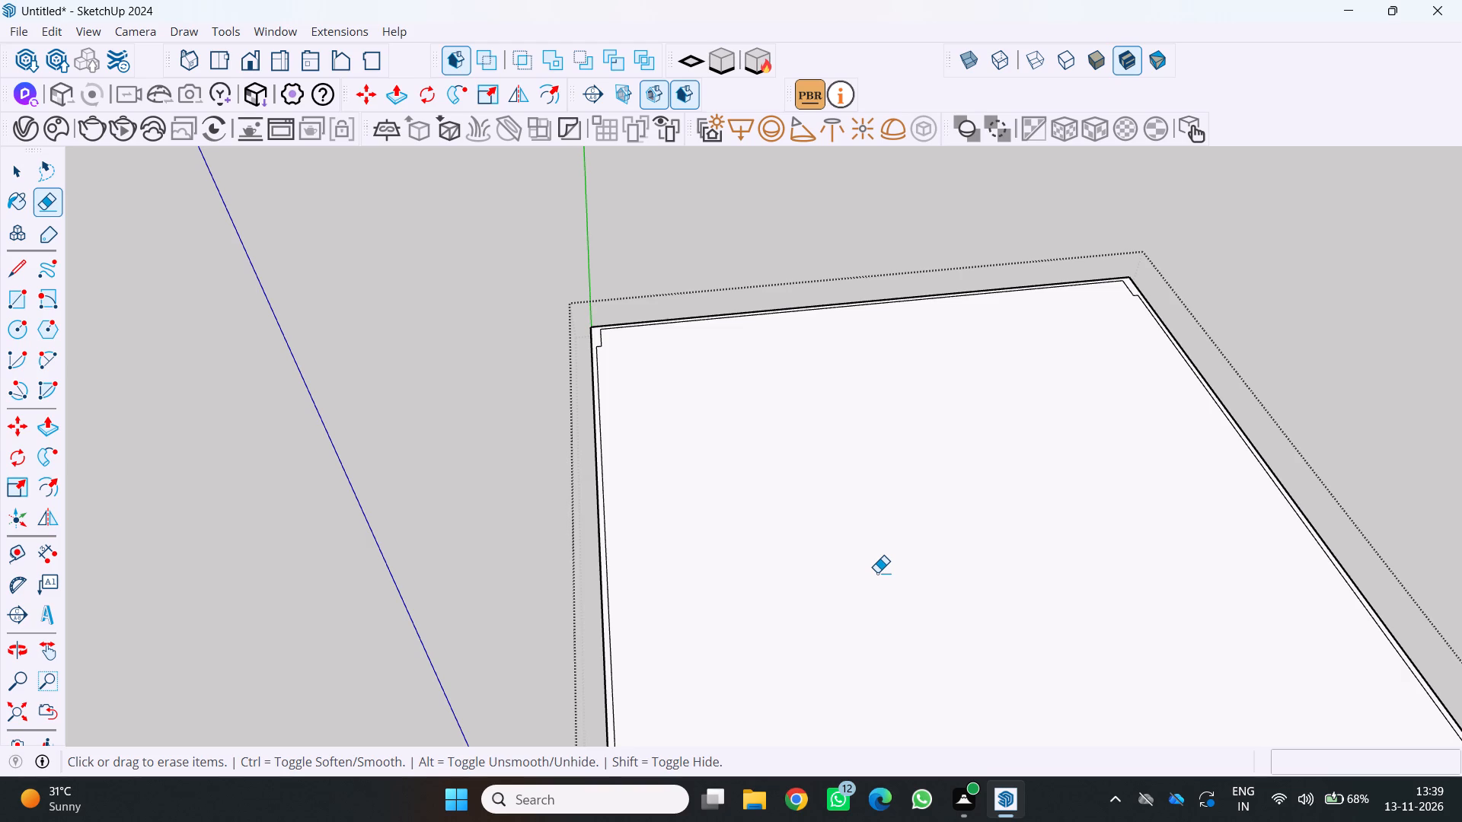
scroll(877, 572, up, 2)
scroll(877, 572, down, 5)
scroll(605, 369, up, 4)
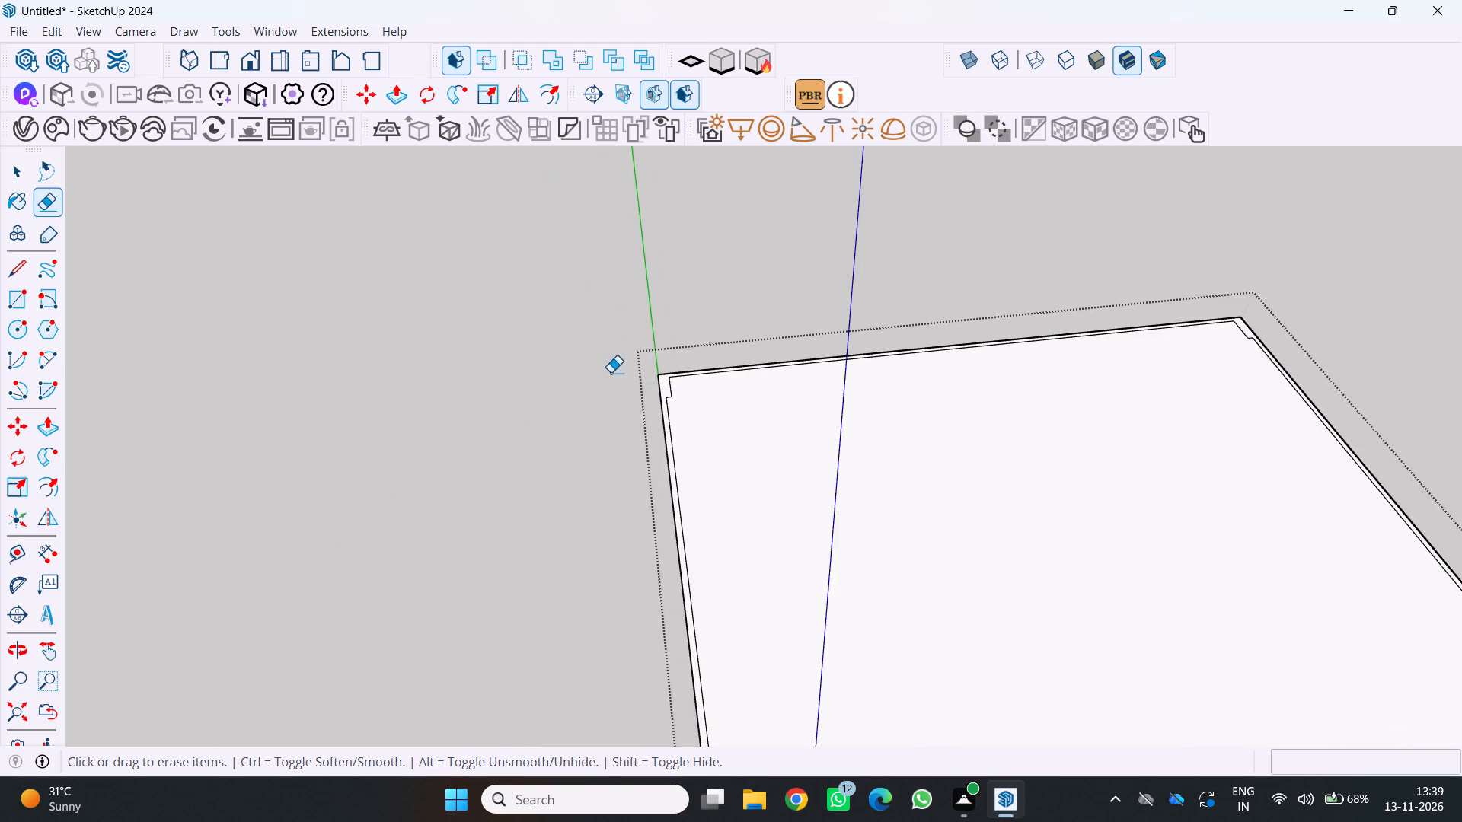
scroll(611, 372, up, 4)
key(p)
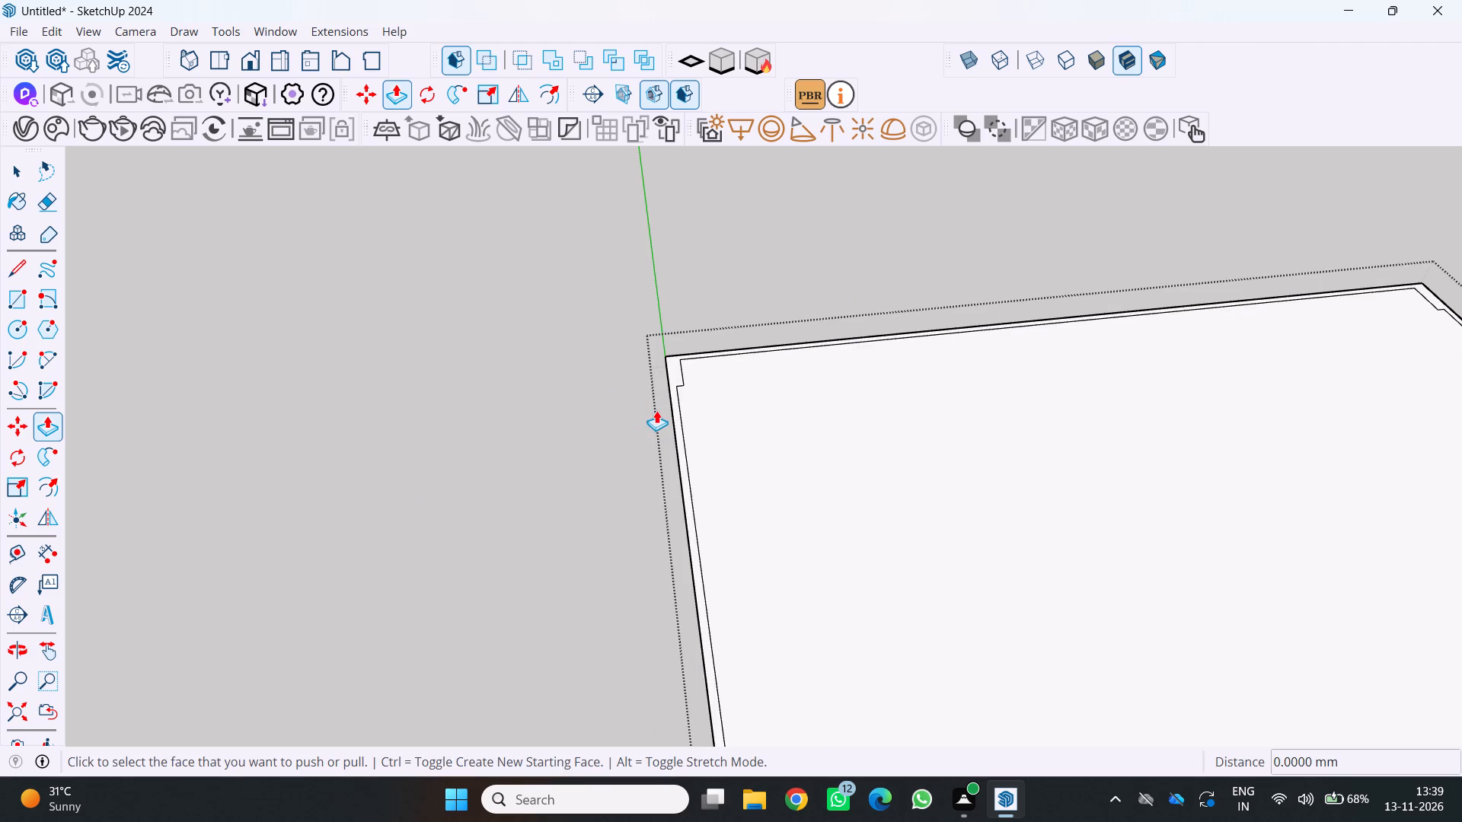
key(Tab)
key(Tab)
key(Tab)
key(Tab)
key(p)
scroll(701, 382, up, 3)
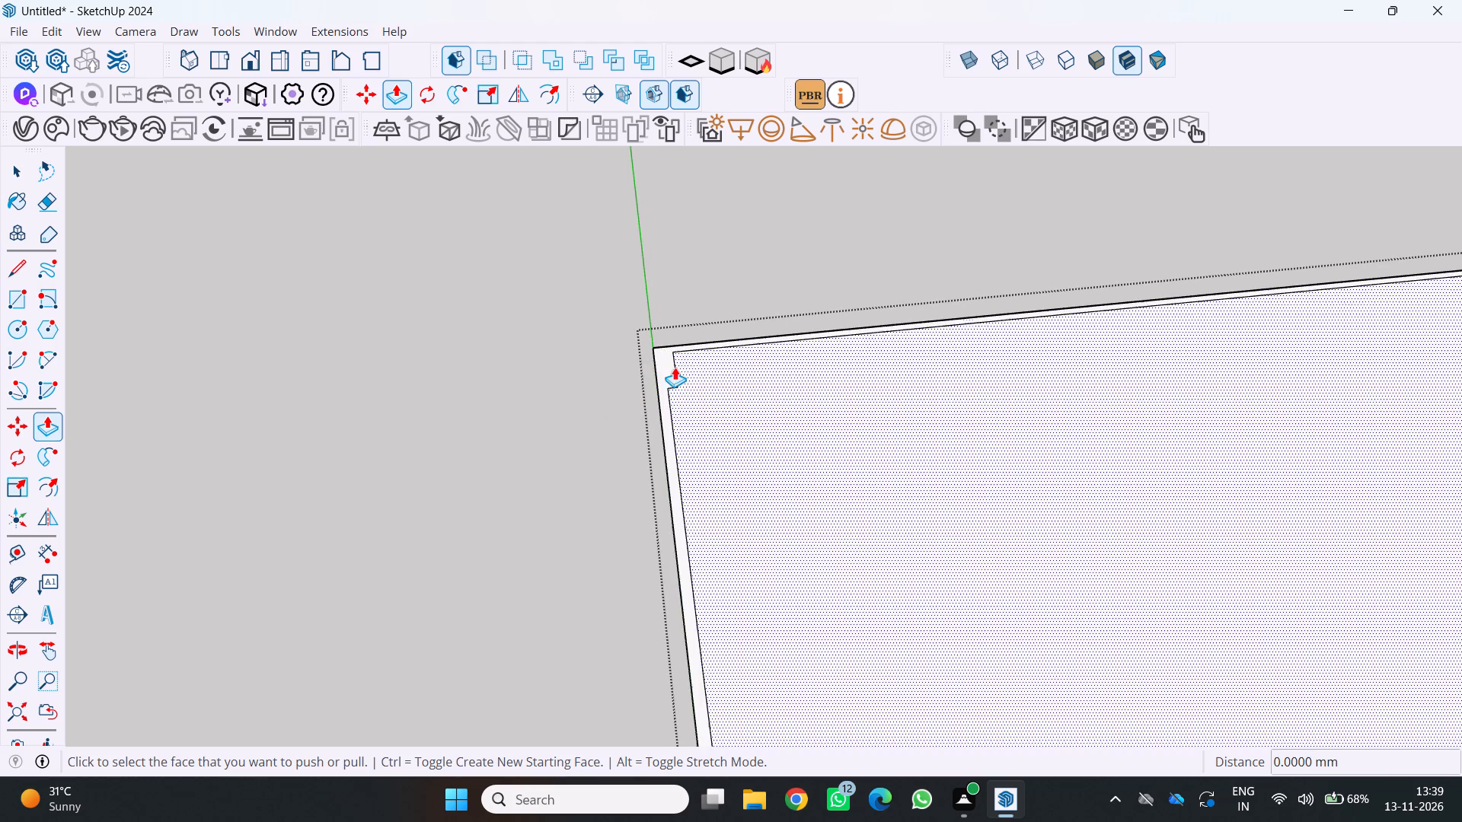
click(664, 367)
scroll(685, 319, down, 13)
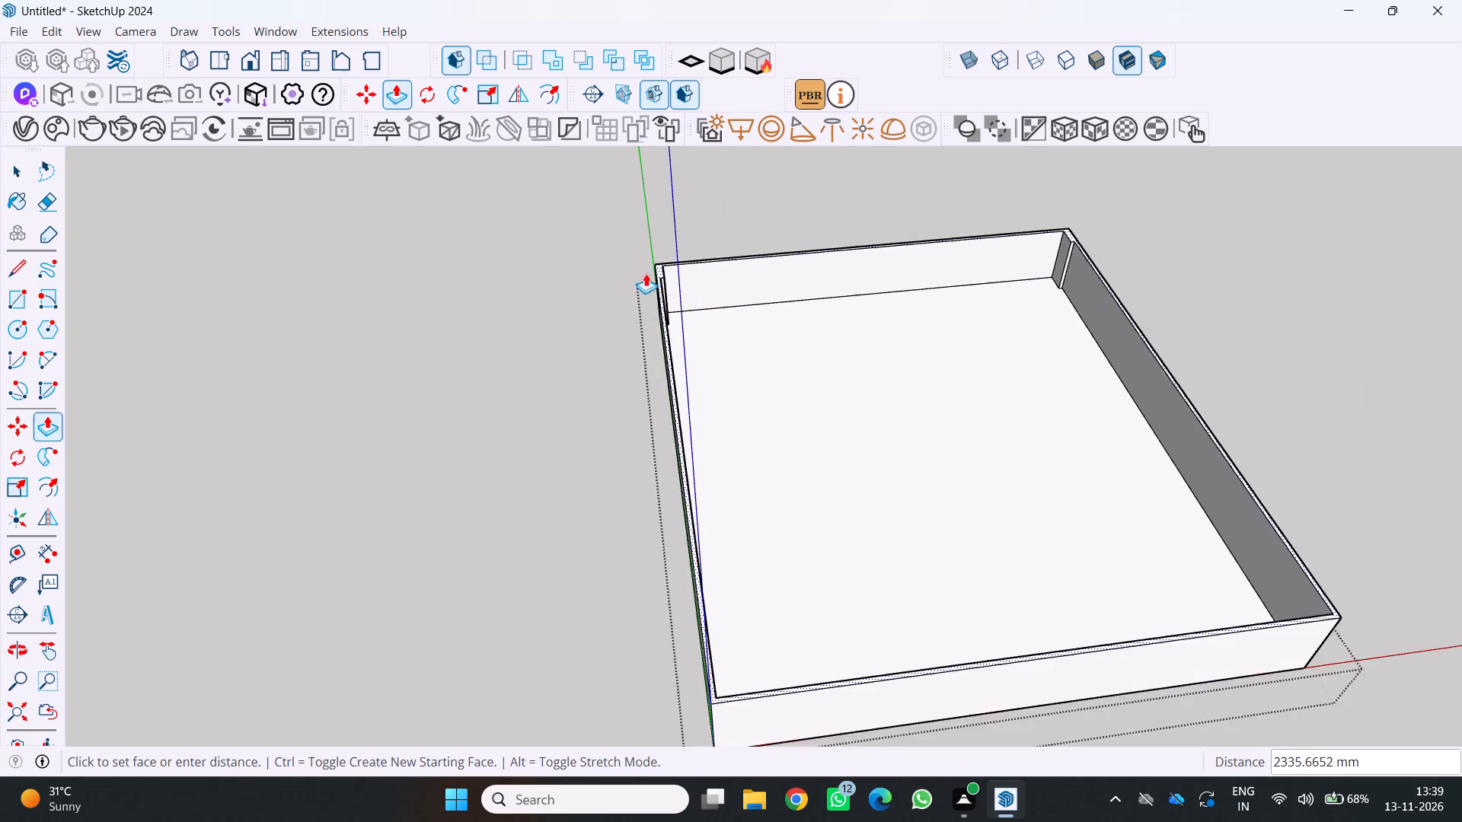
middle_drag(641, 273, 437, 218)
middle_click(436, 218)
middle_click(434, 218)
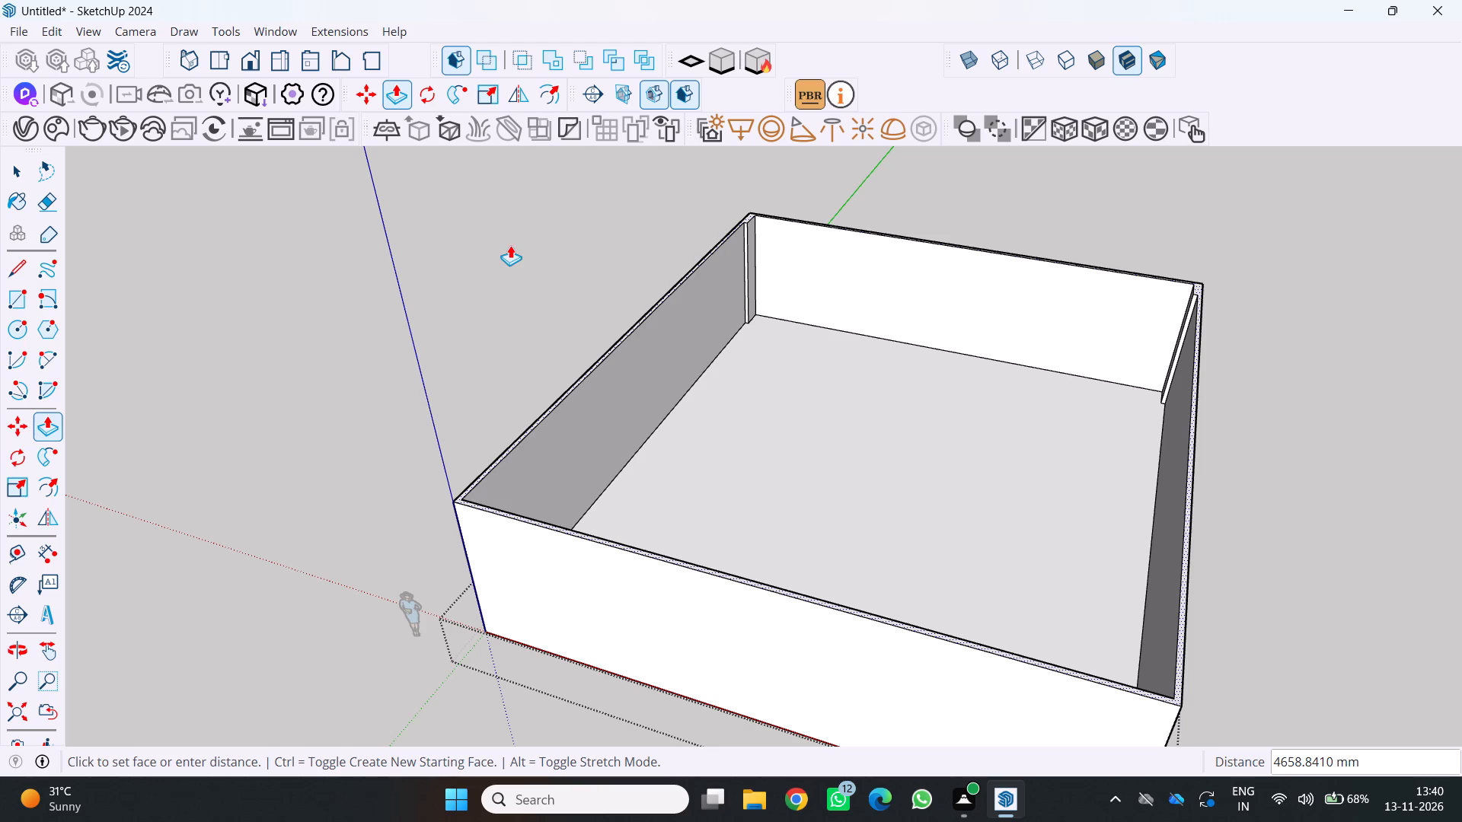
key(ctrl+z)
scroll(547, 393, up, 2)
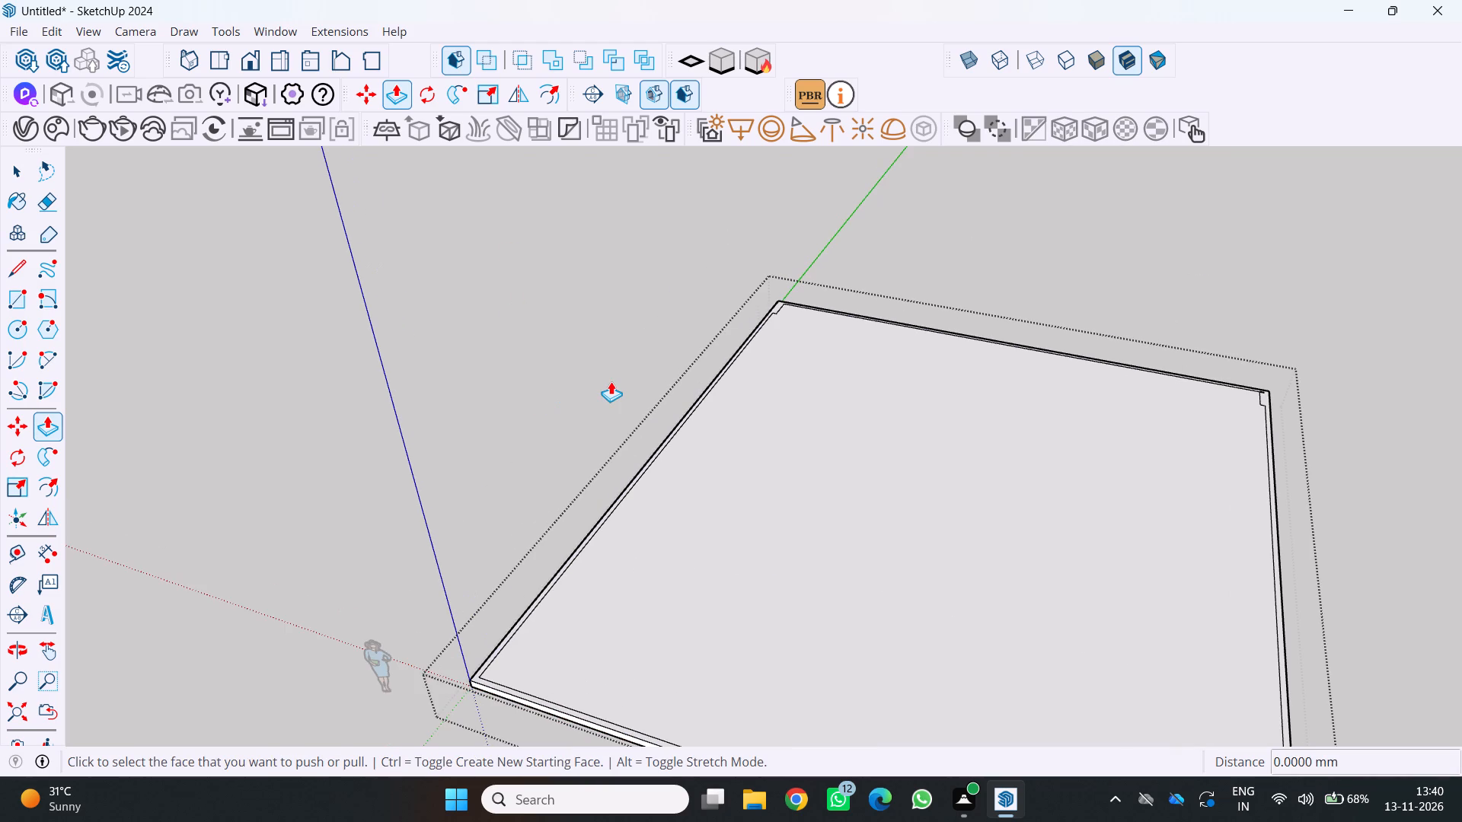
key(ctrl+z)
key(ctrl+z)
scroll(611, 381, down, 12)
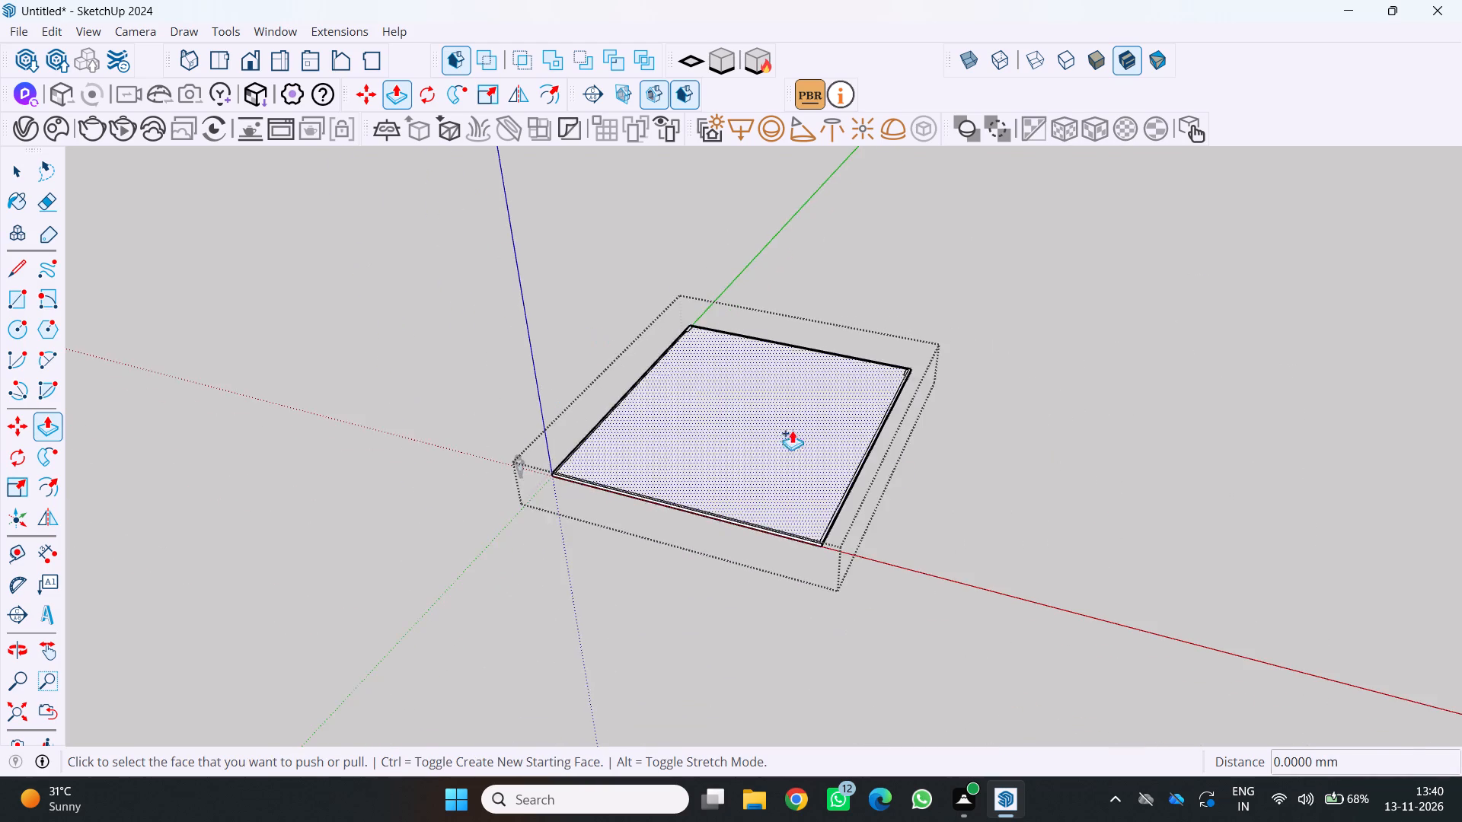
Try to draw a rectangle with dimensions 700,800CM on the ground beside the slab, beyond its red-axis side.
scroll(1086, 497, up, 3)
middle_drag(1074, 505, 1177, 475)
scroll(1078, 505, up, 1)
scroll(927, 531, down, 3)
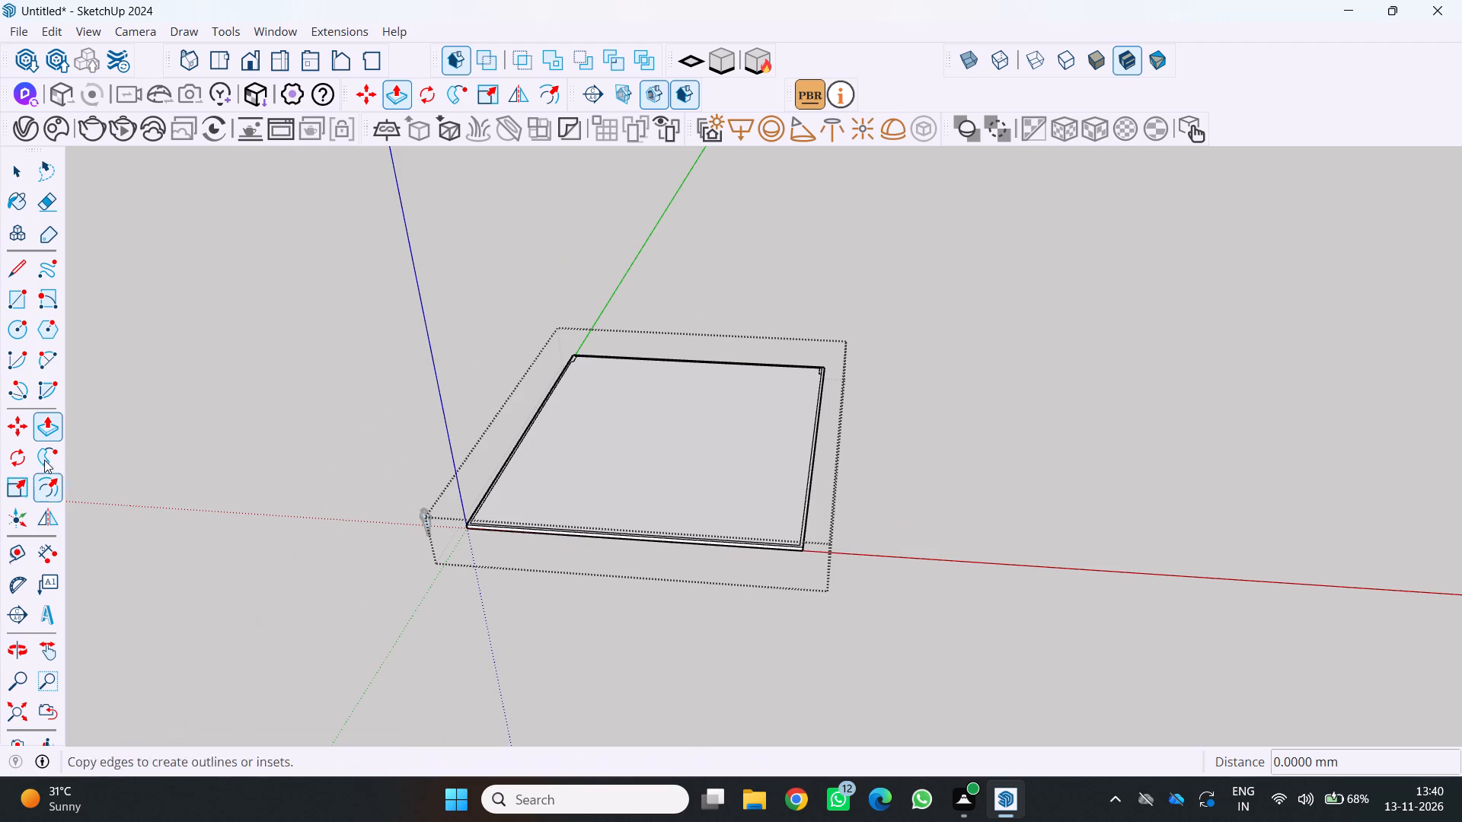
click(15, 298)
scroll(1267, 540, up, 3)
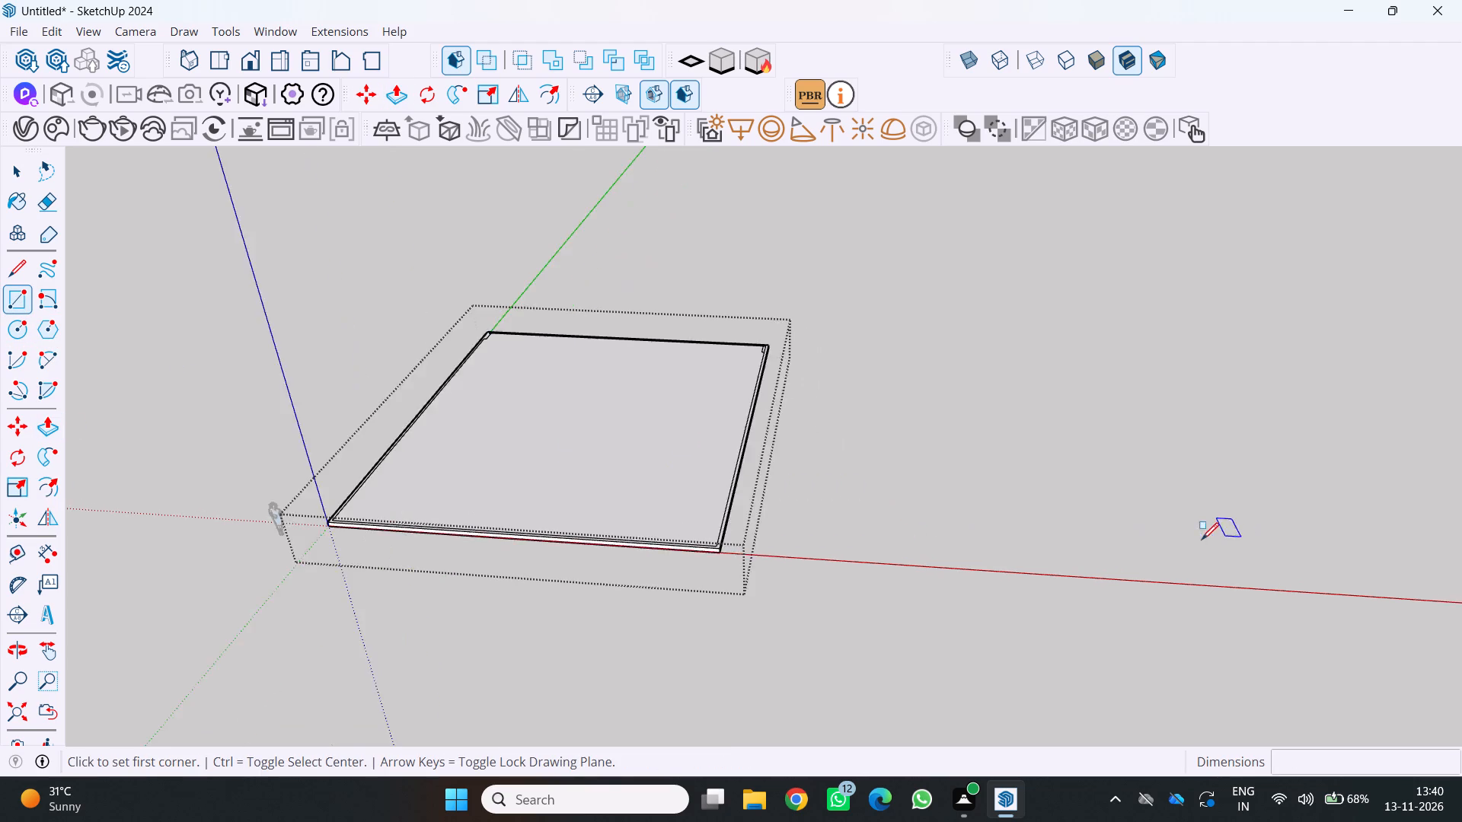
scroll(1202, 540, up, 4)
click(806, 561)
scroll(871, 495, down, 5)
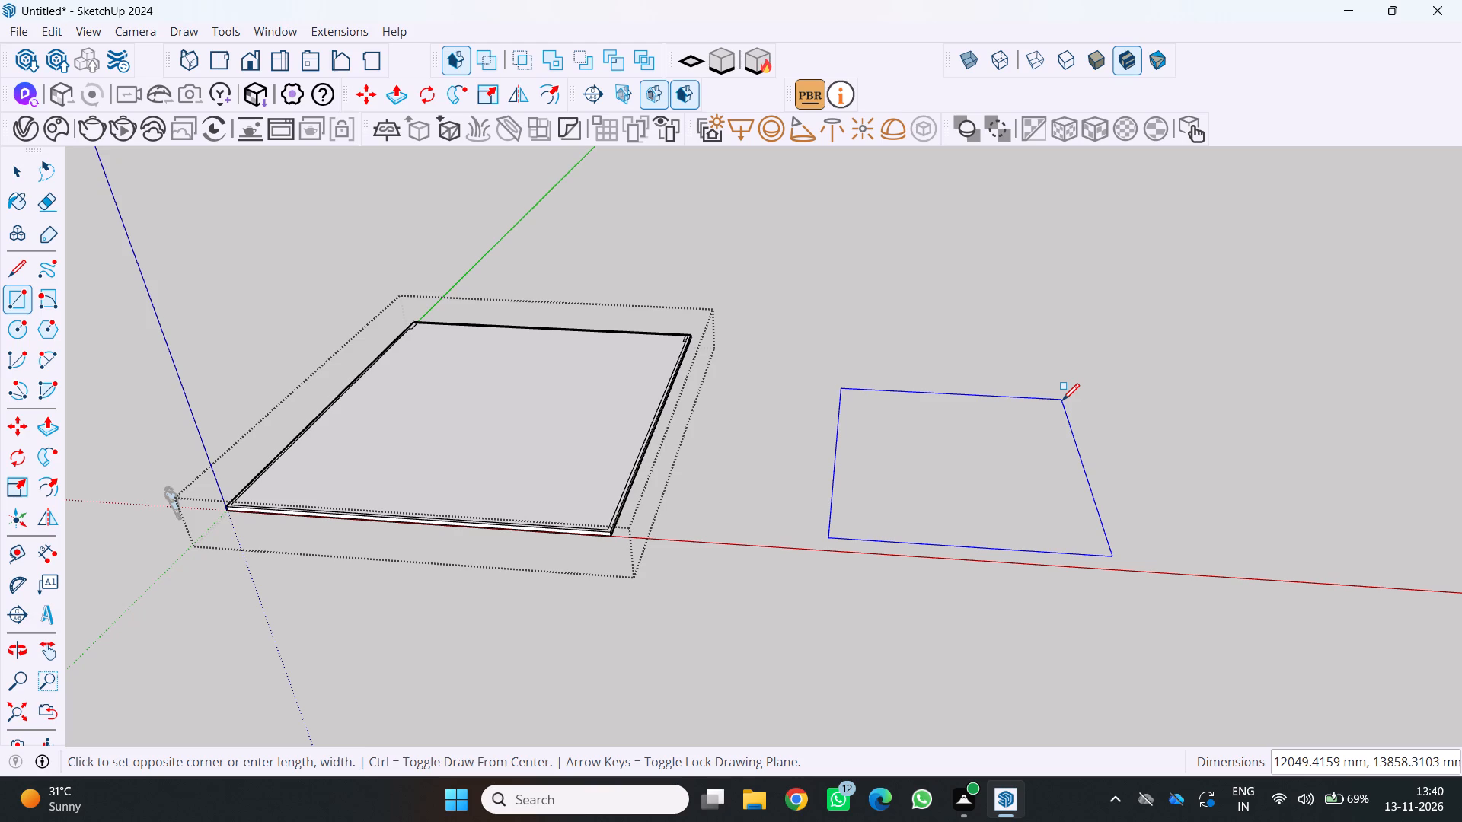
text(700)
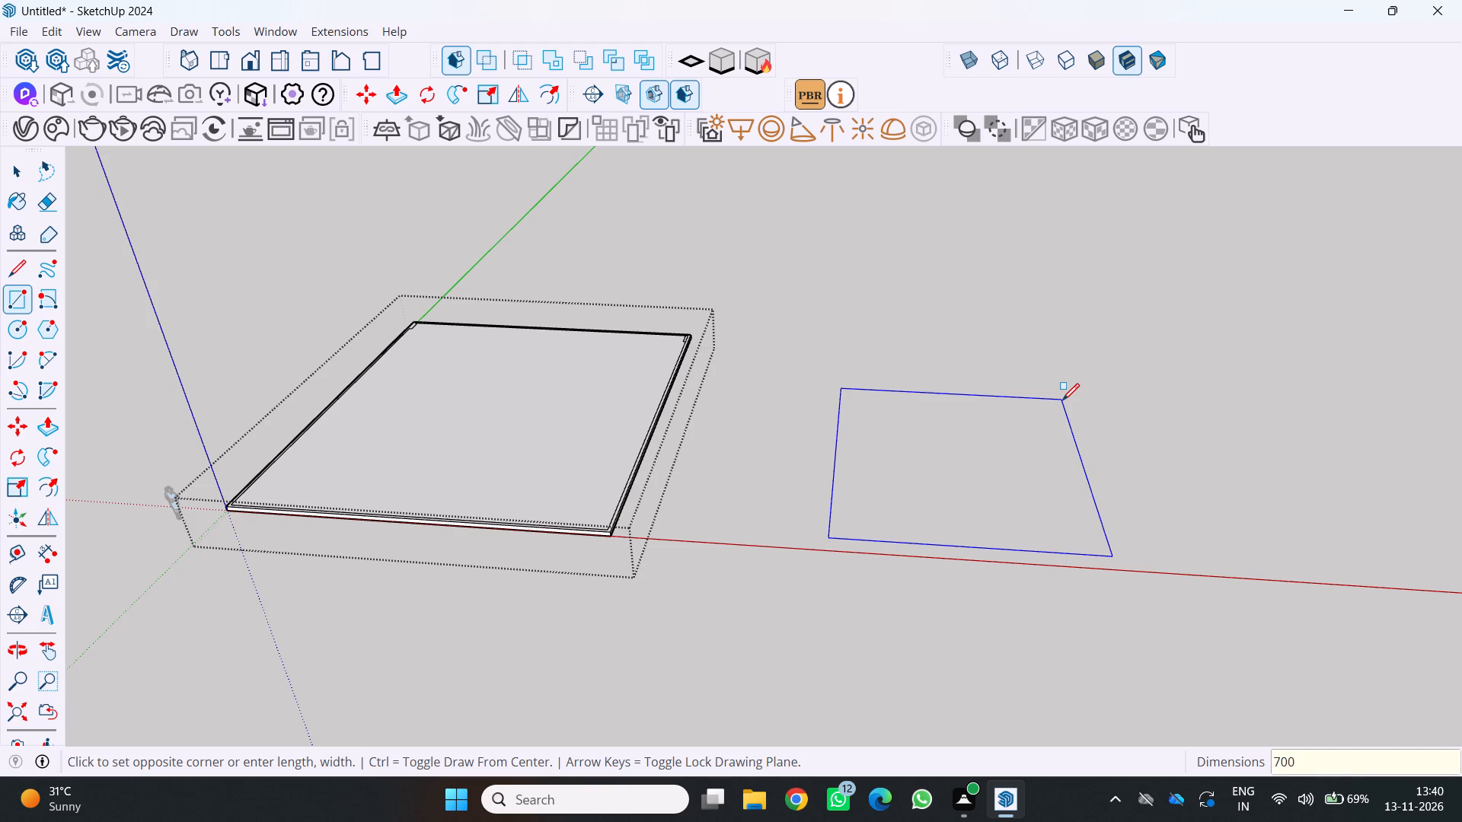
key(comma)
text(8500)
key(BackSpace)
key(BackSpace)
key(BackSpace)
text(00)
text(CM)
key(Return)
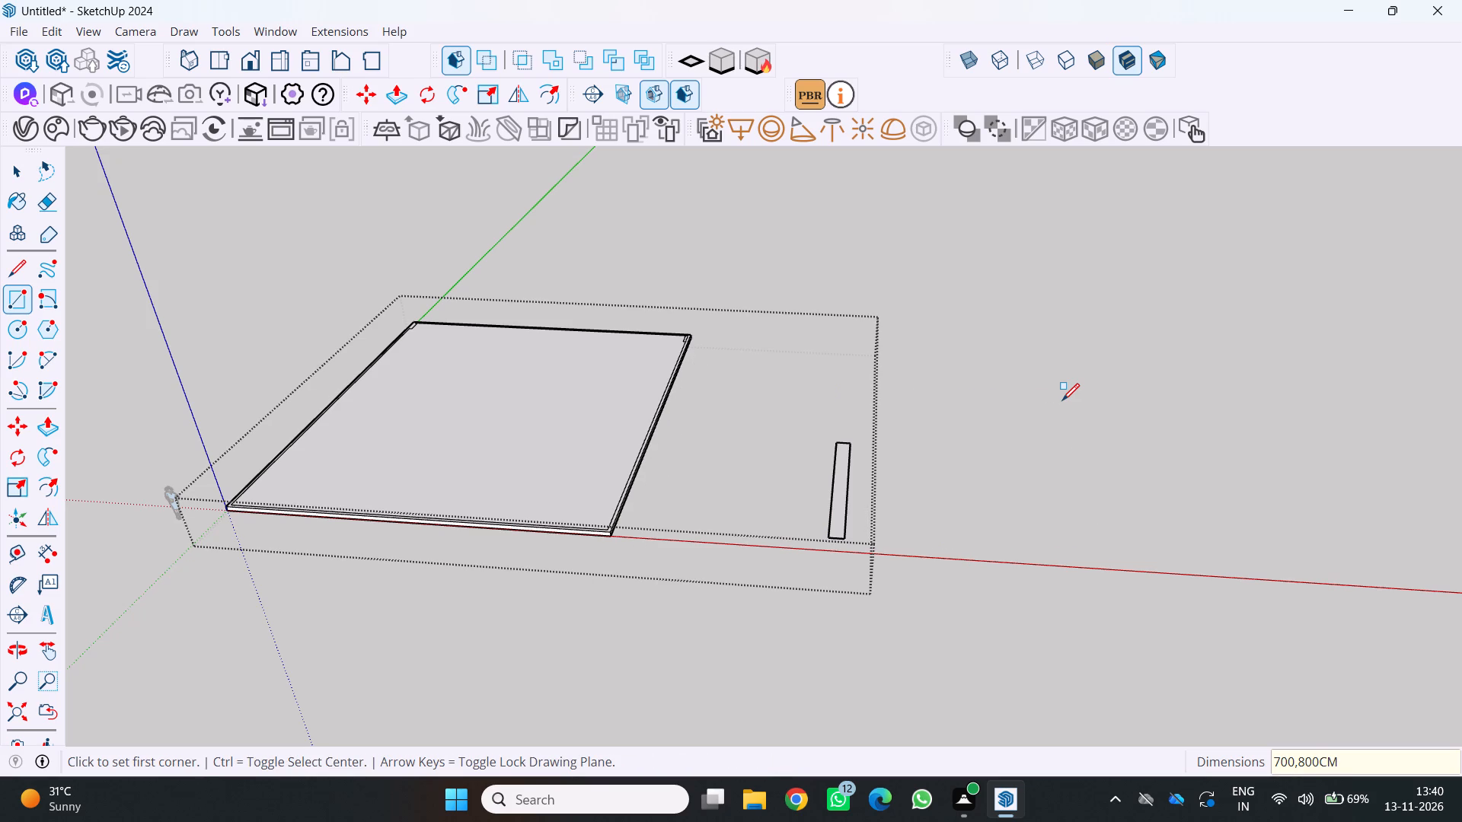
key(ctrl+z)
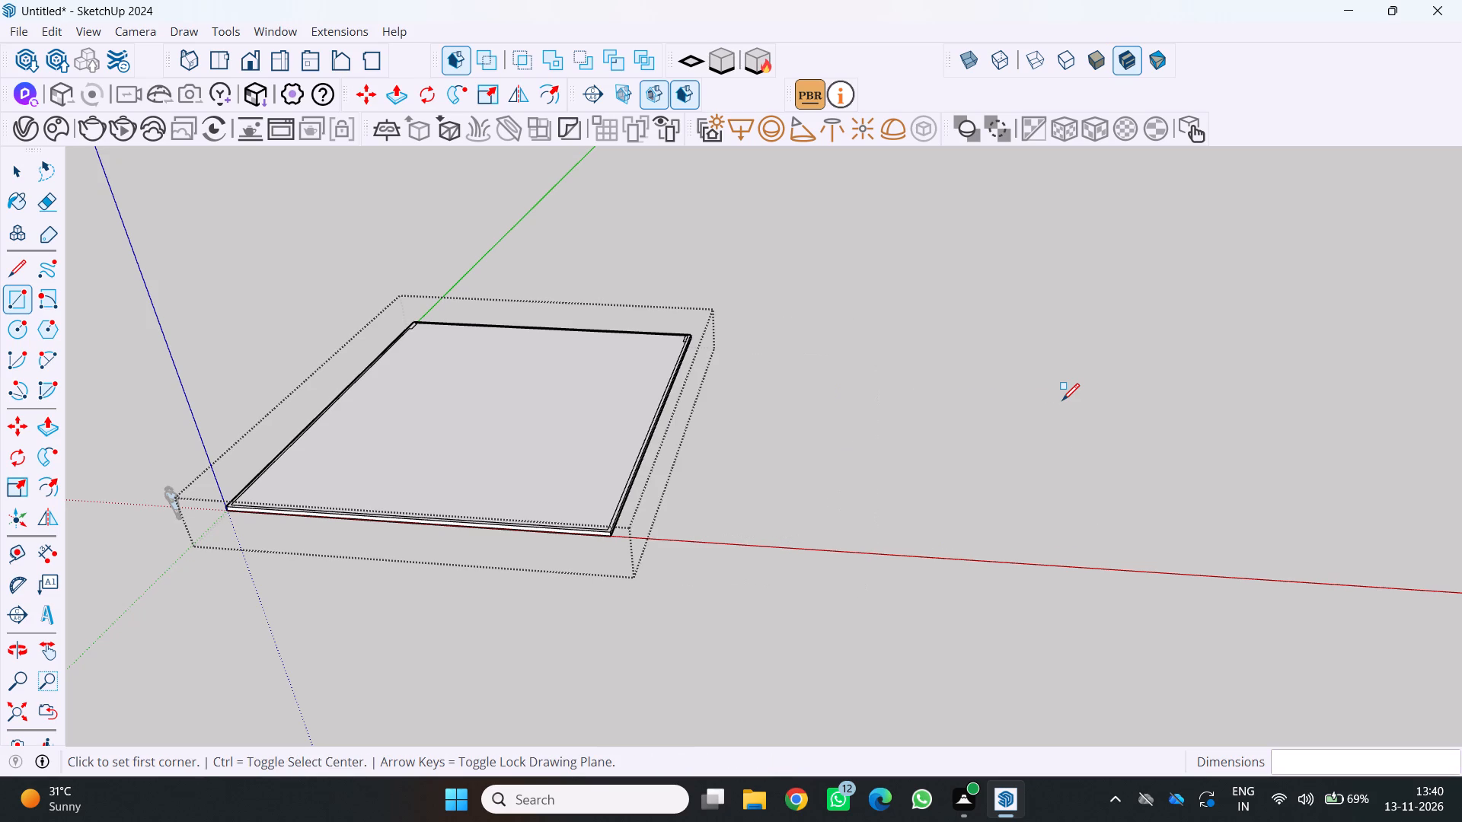
Set the model's length units to centimeters, with area units as square centimeters.
click(286, 36)
click(366, 140)
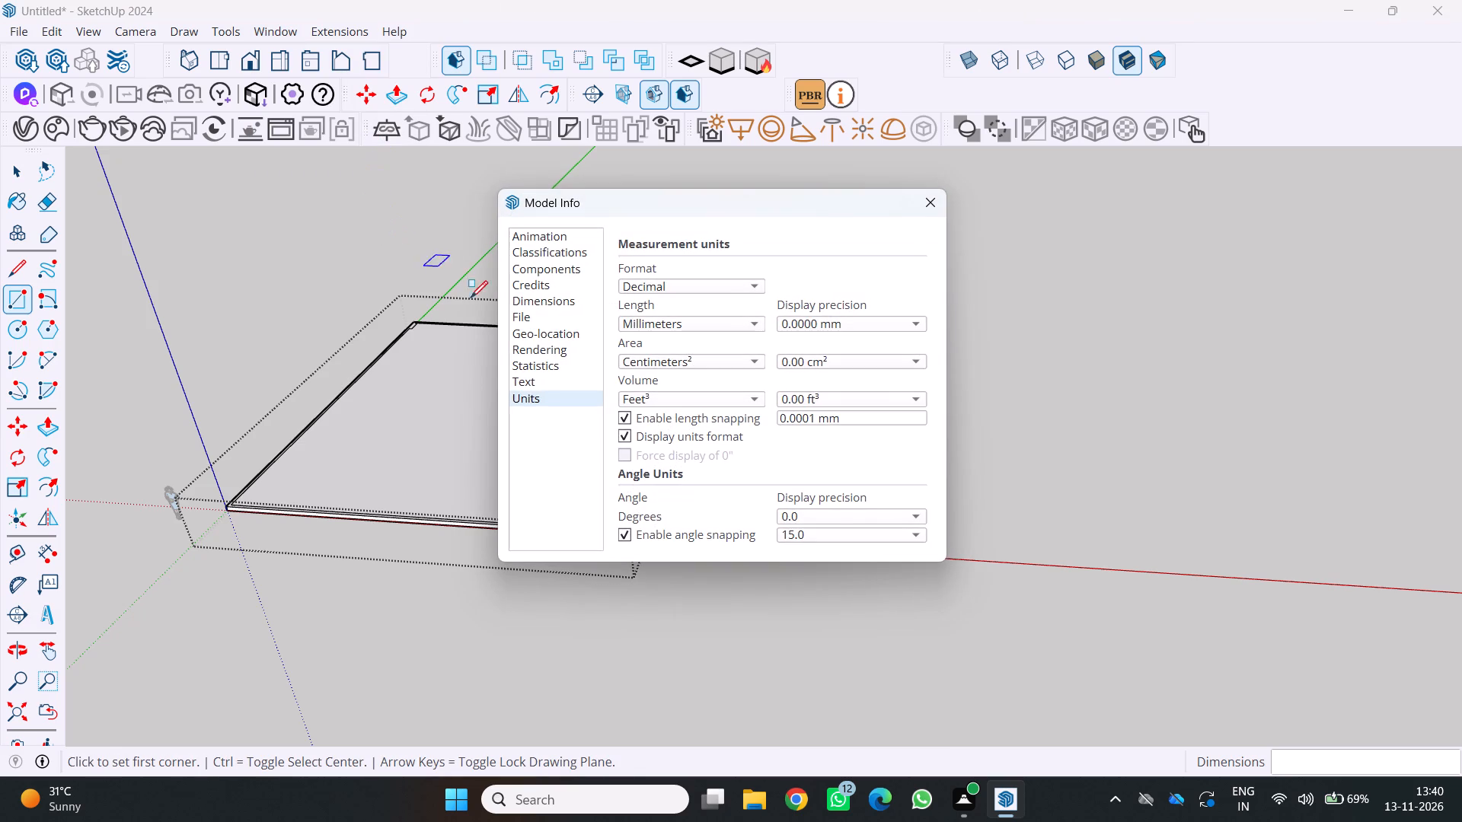
click(702, 320)
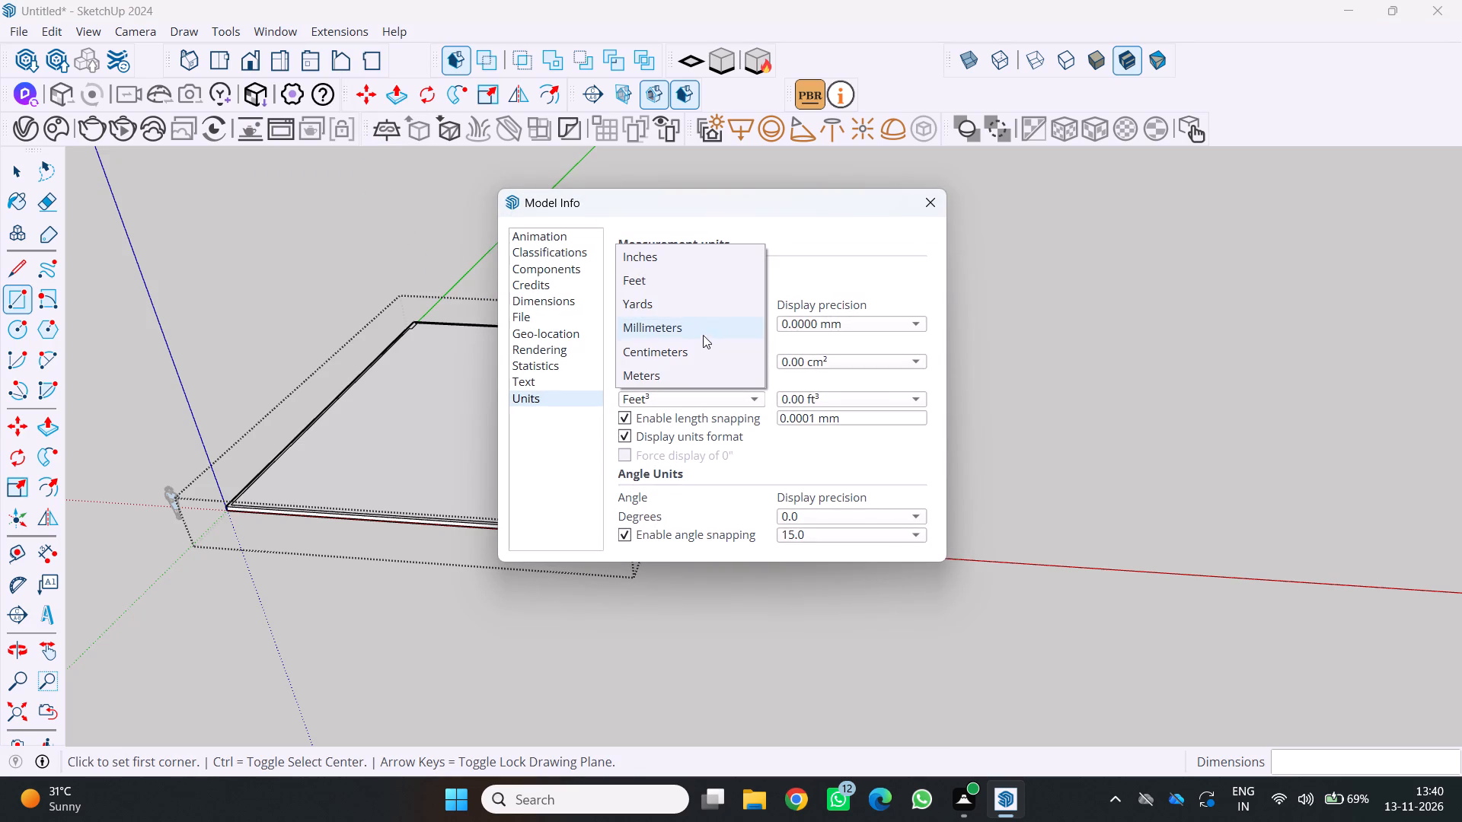
click(699, 355)
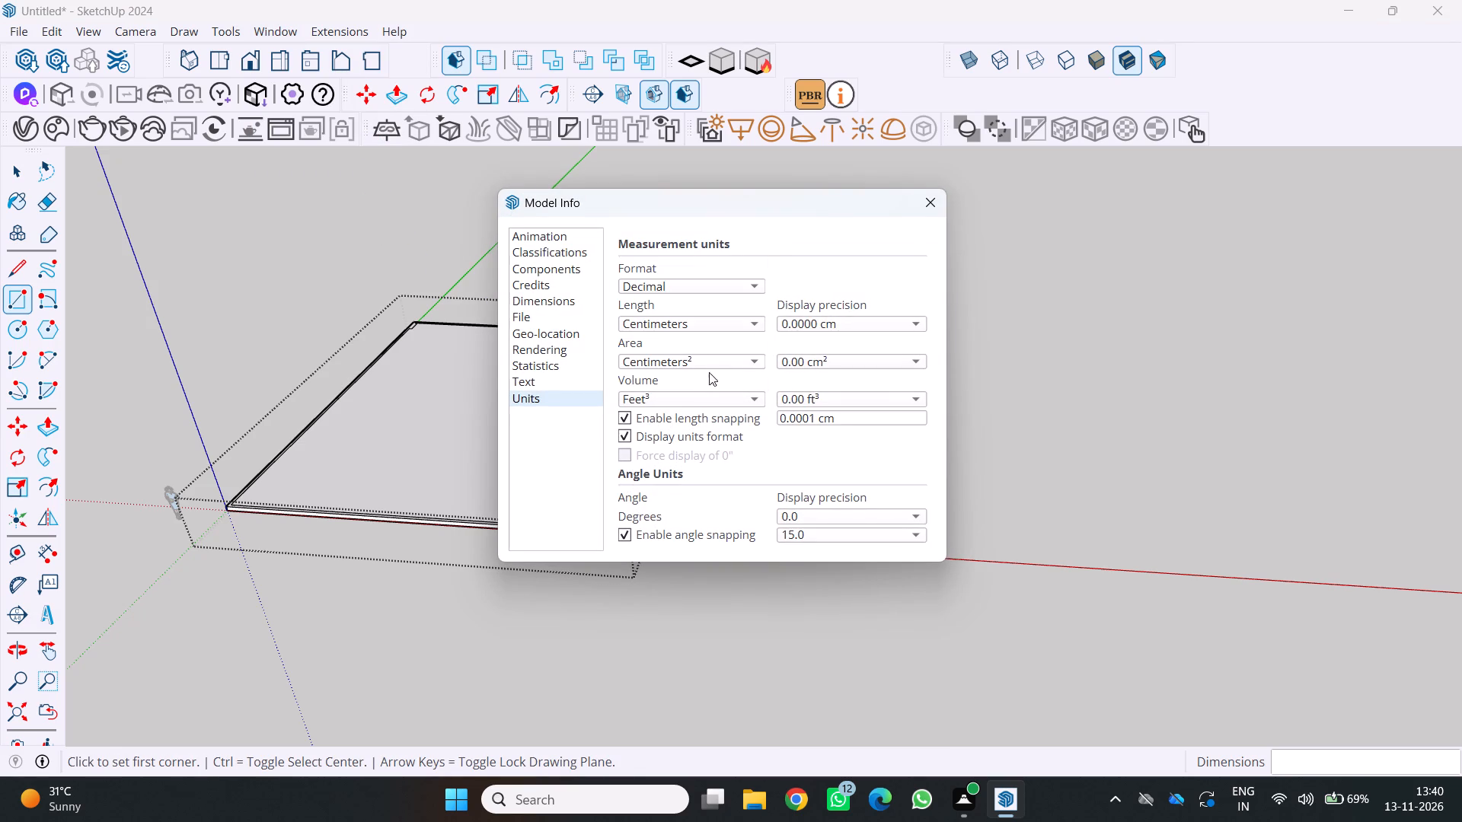
click(724, 365)
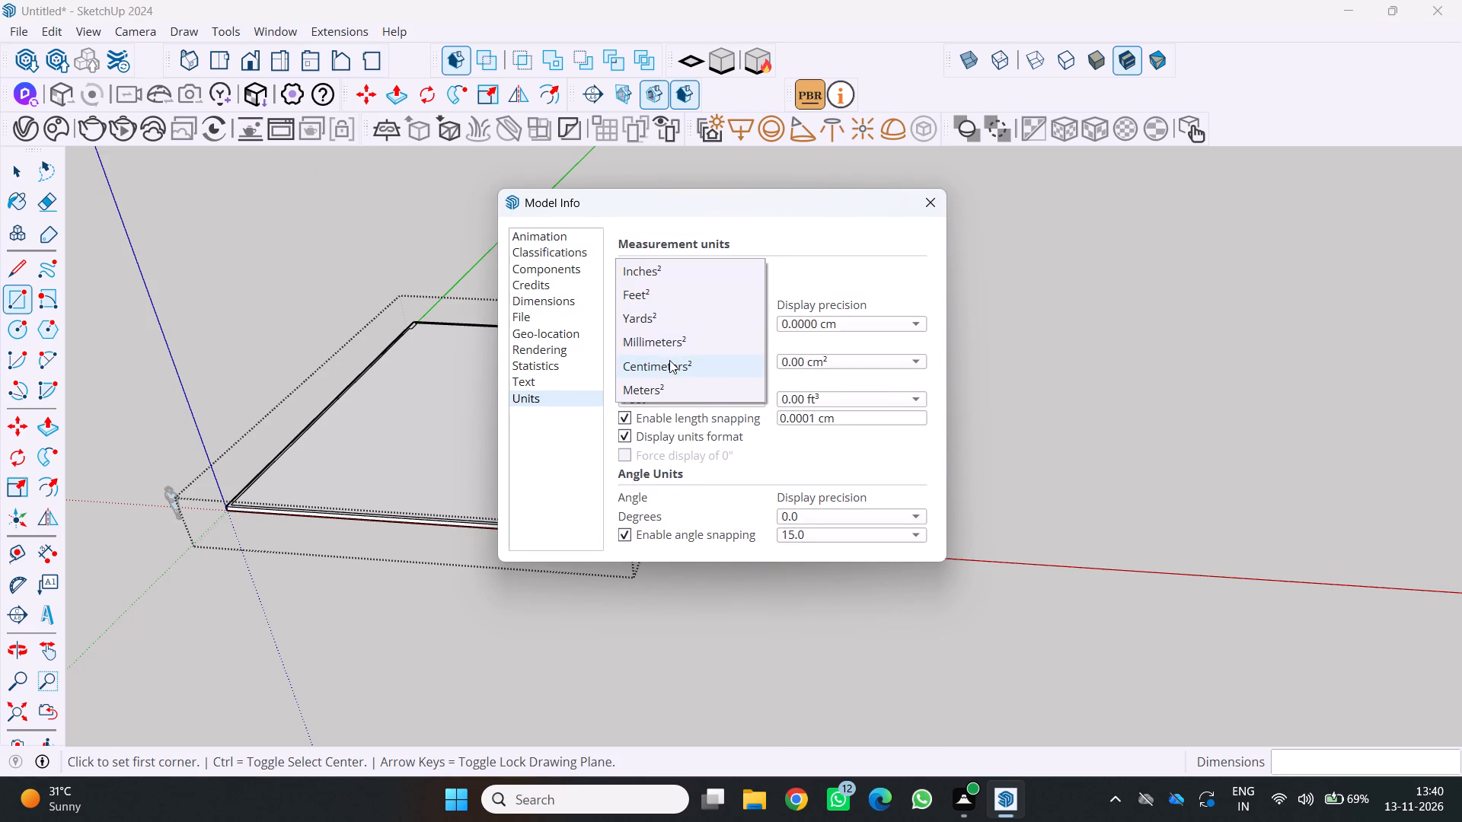
click(669, 371)
click(996, 339)
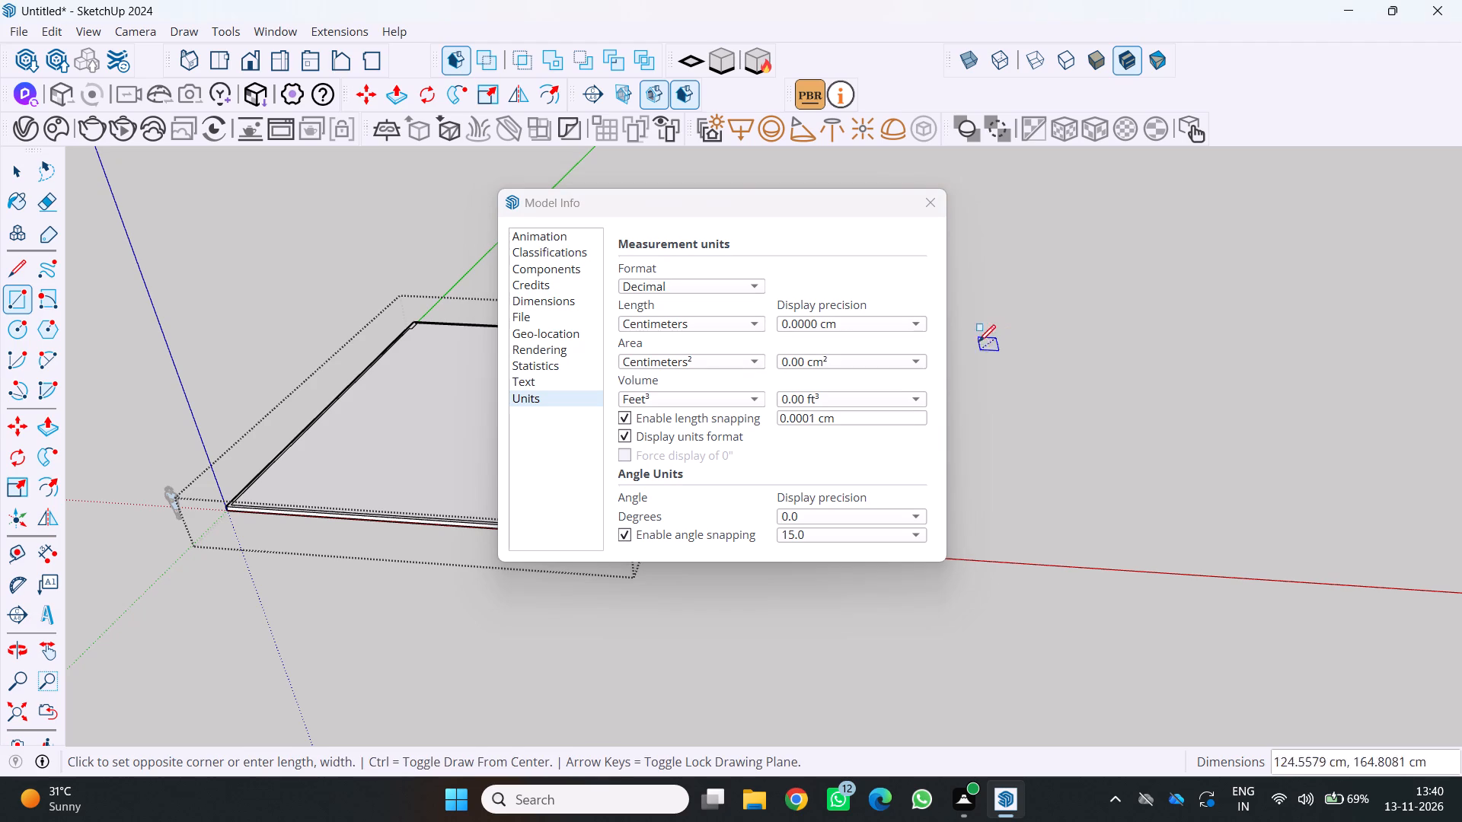
click(938, 205)
Draw a separate 700 by 800 cm rectangle on the ground, well away from the slab.
middle_drag(870, 438, 780, 470)
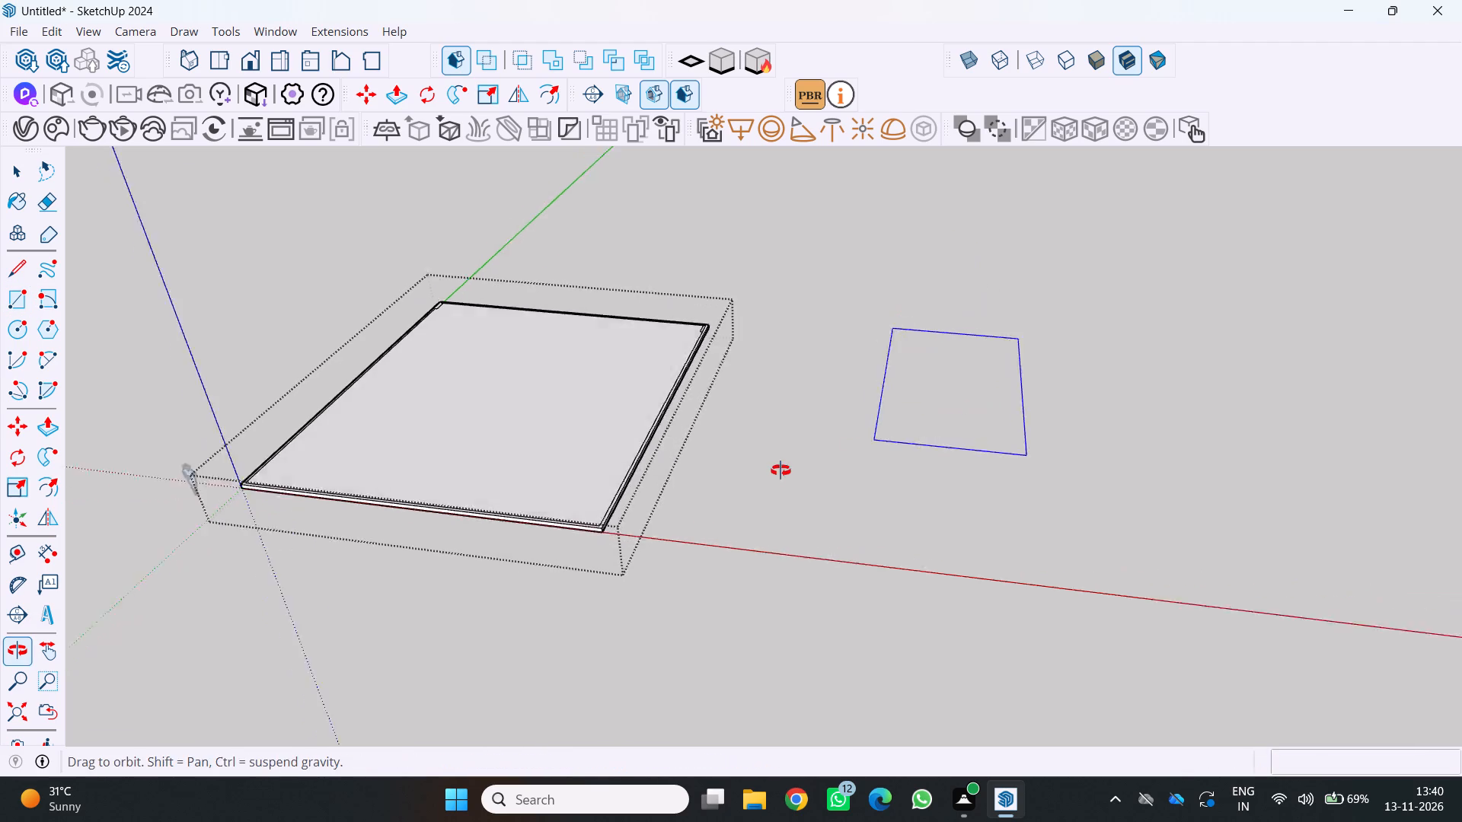
middle_drag(780, 470, 769, 474)
scroll(1058, 423, down, 3)
middle_drag(1058, 423, 1168, 386)
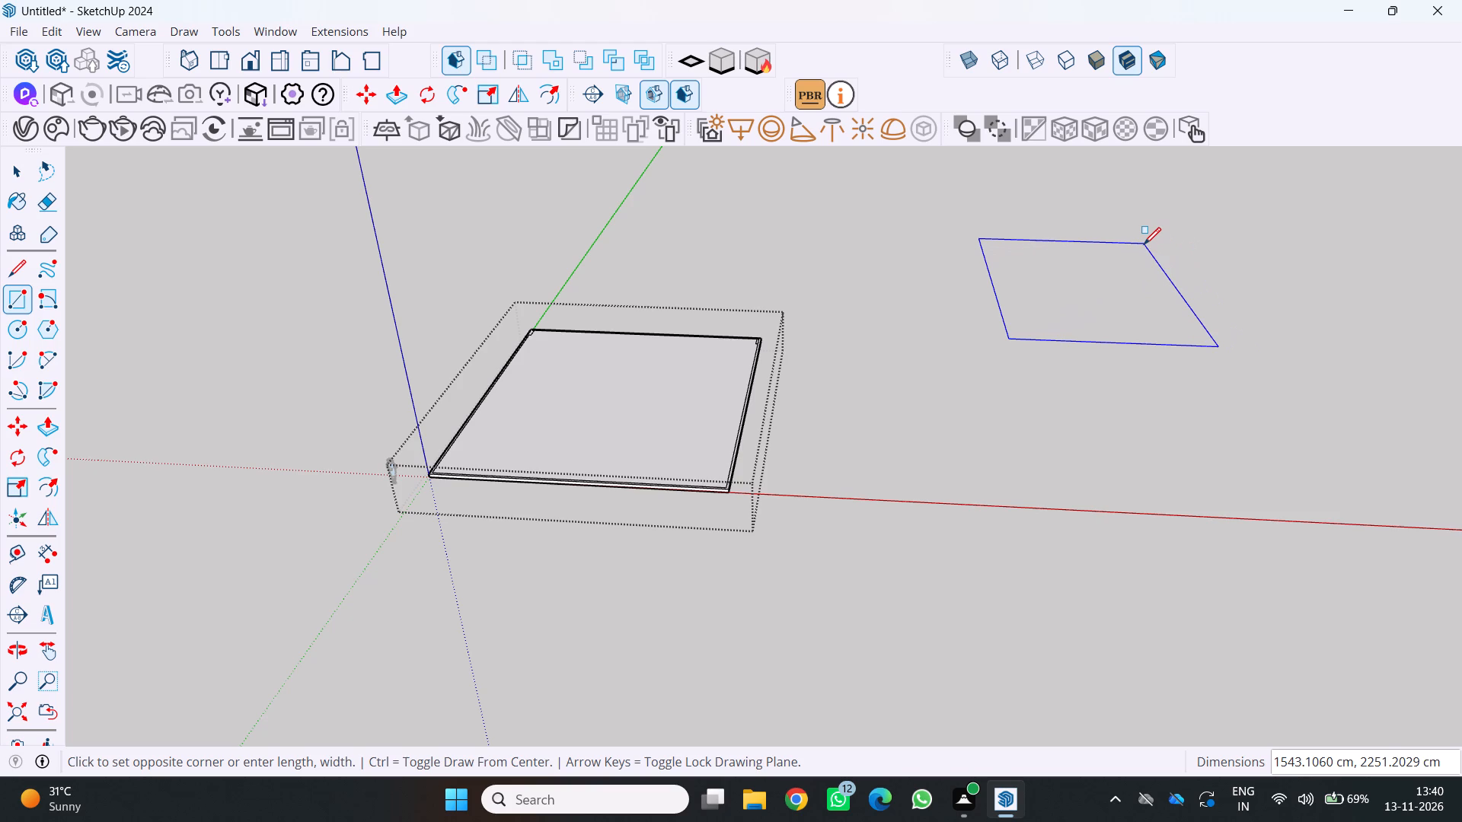
text(700)
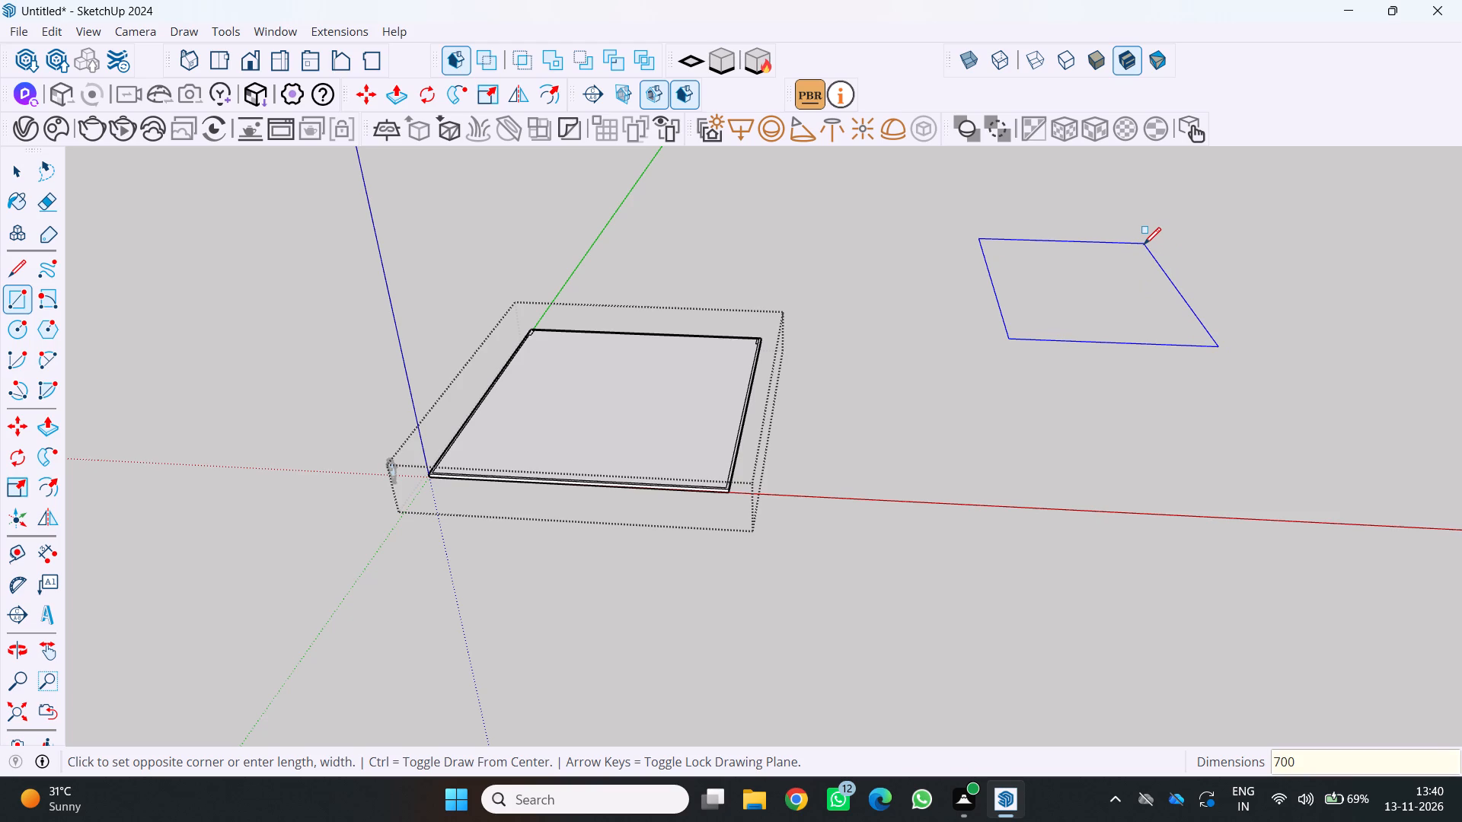
key(comma)
text(800)
key(Return)
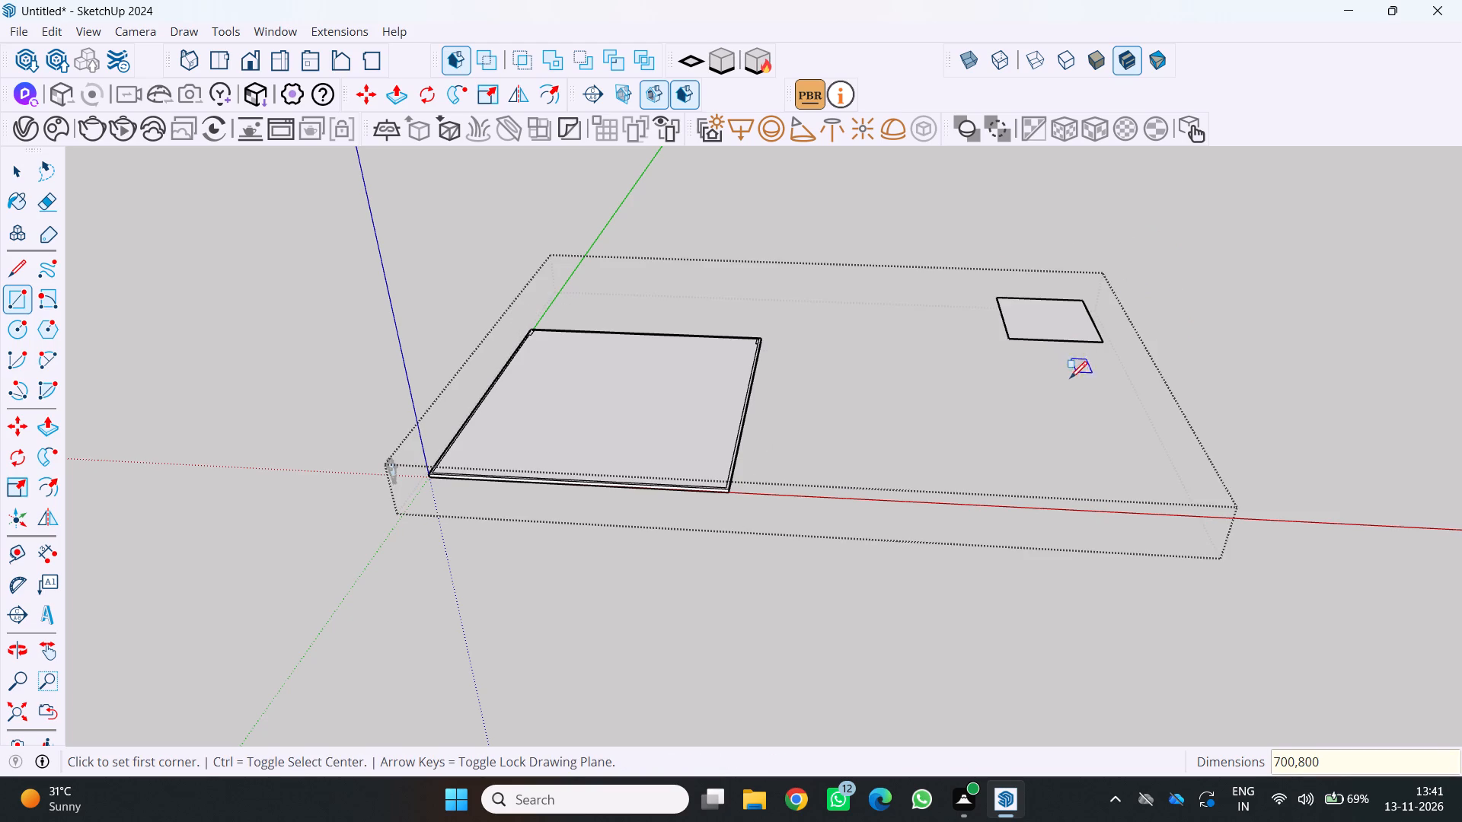
Move the whole 700 by 800 cm rectangle about 2191 cm by its corner so that it sits close to the red axis.
scroll(1070, 379, up, 3)
middle_drag(1061, 388, 904, 448)
scroll(1021, 419, up, 6)
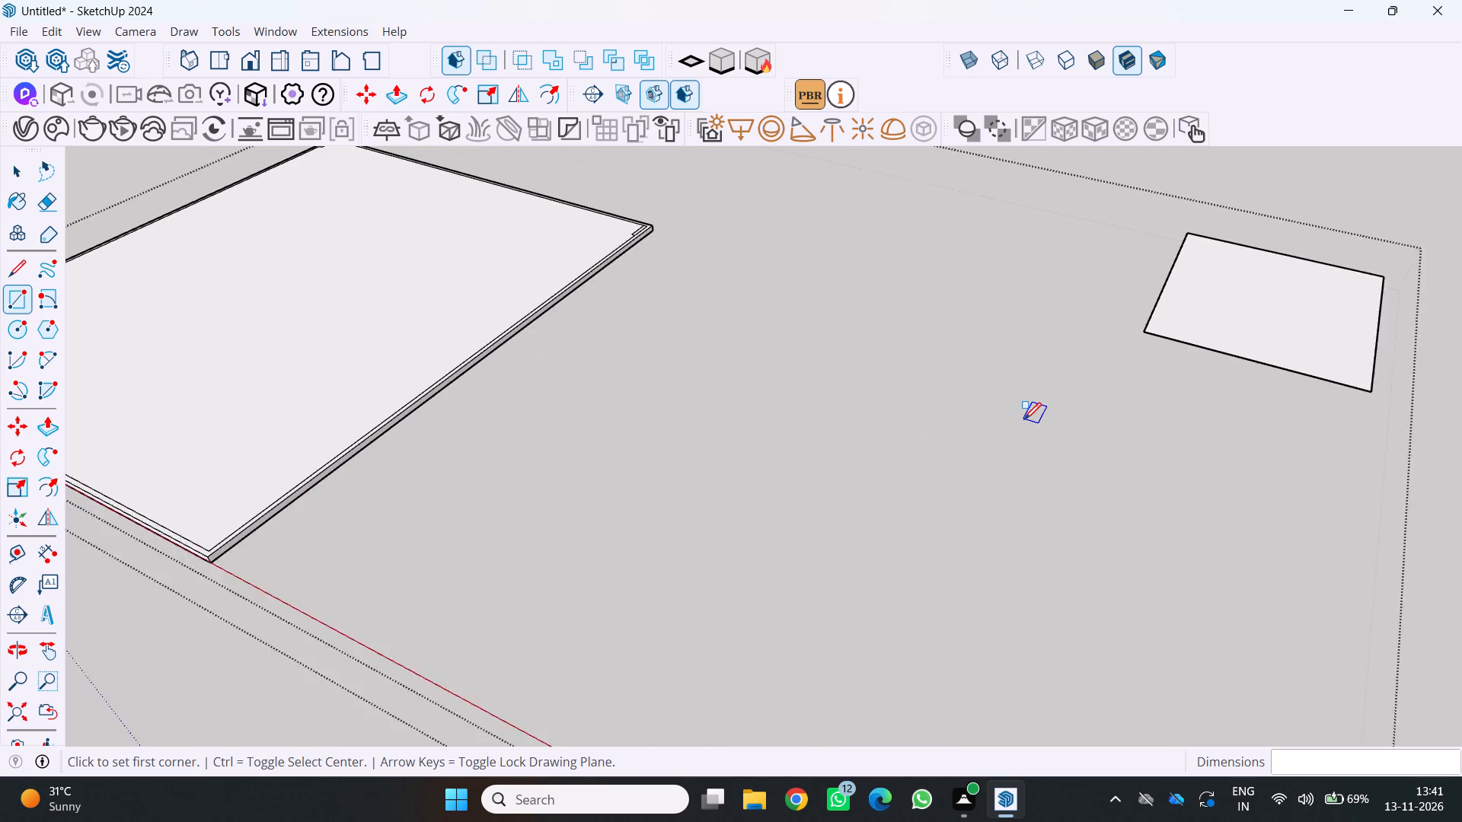
scroll(1022, 420, down, 11)
key(F4)
scroll(1098, 414, up, 7)
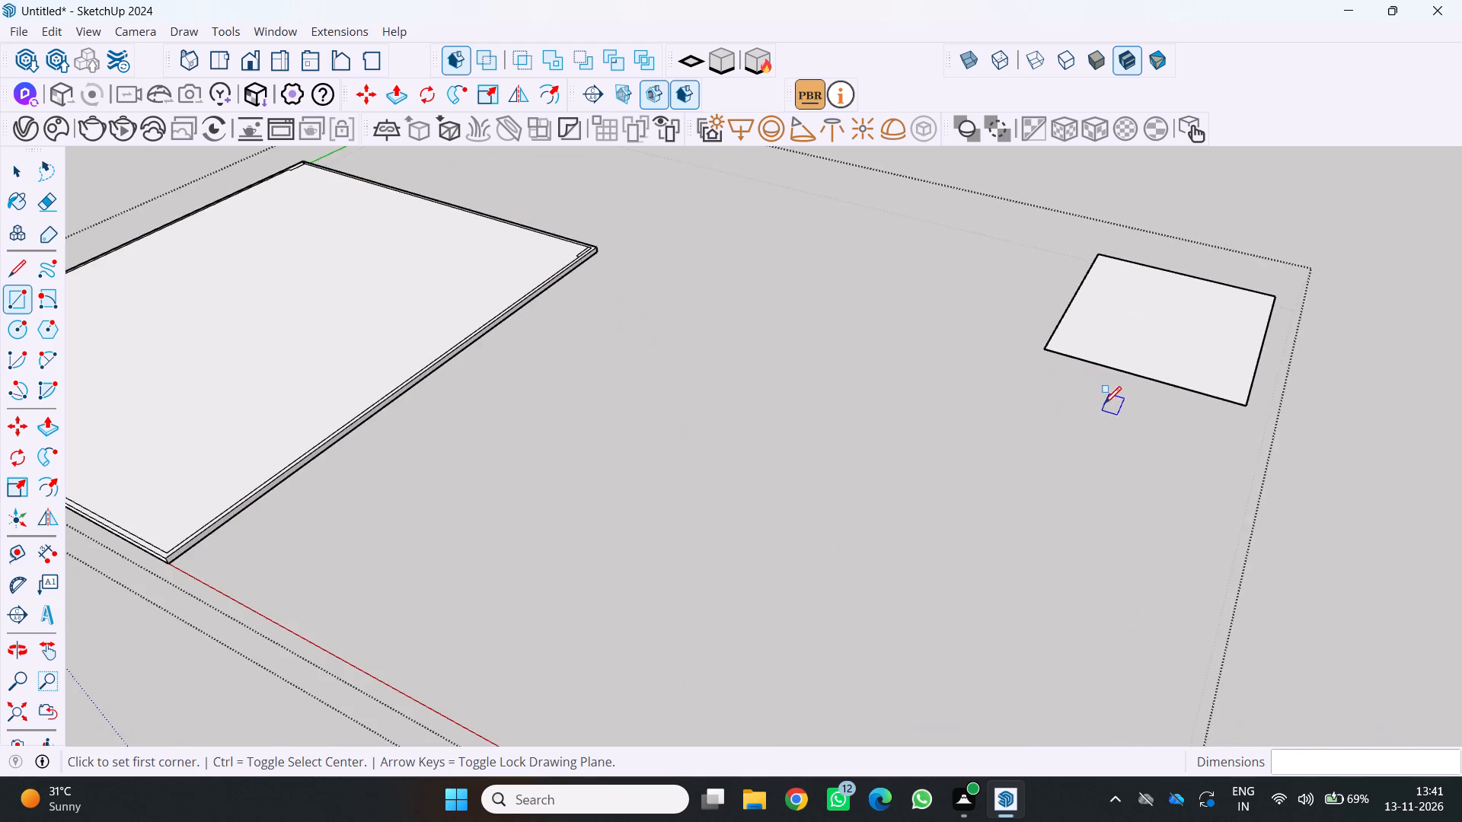
scroll(1104, 403, up, 3)
scroll(1118, 397, down, 6)
key(space)
triple_click(1134, 373)
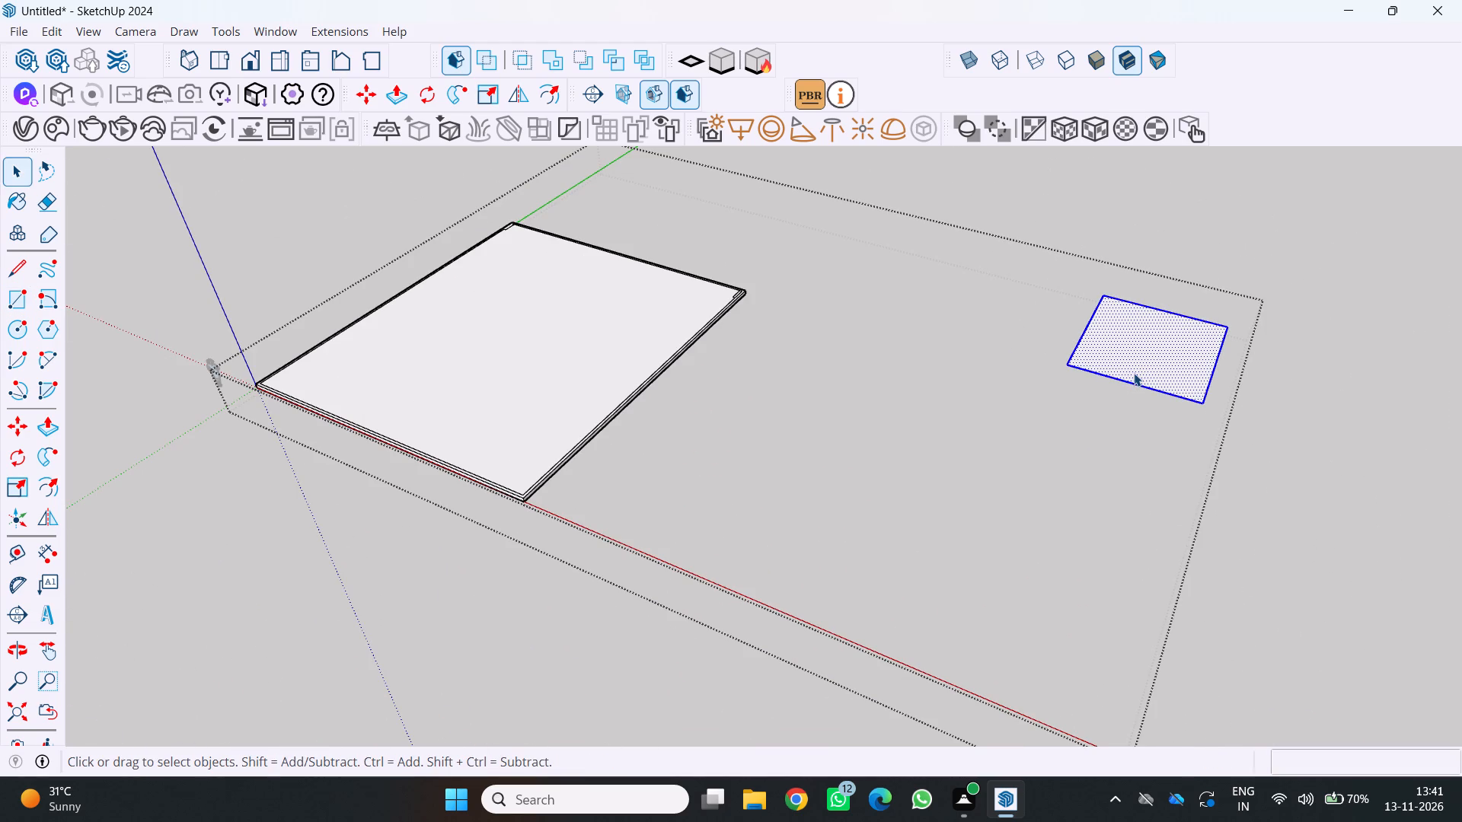
key(m)
click(1205, 399)
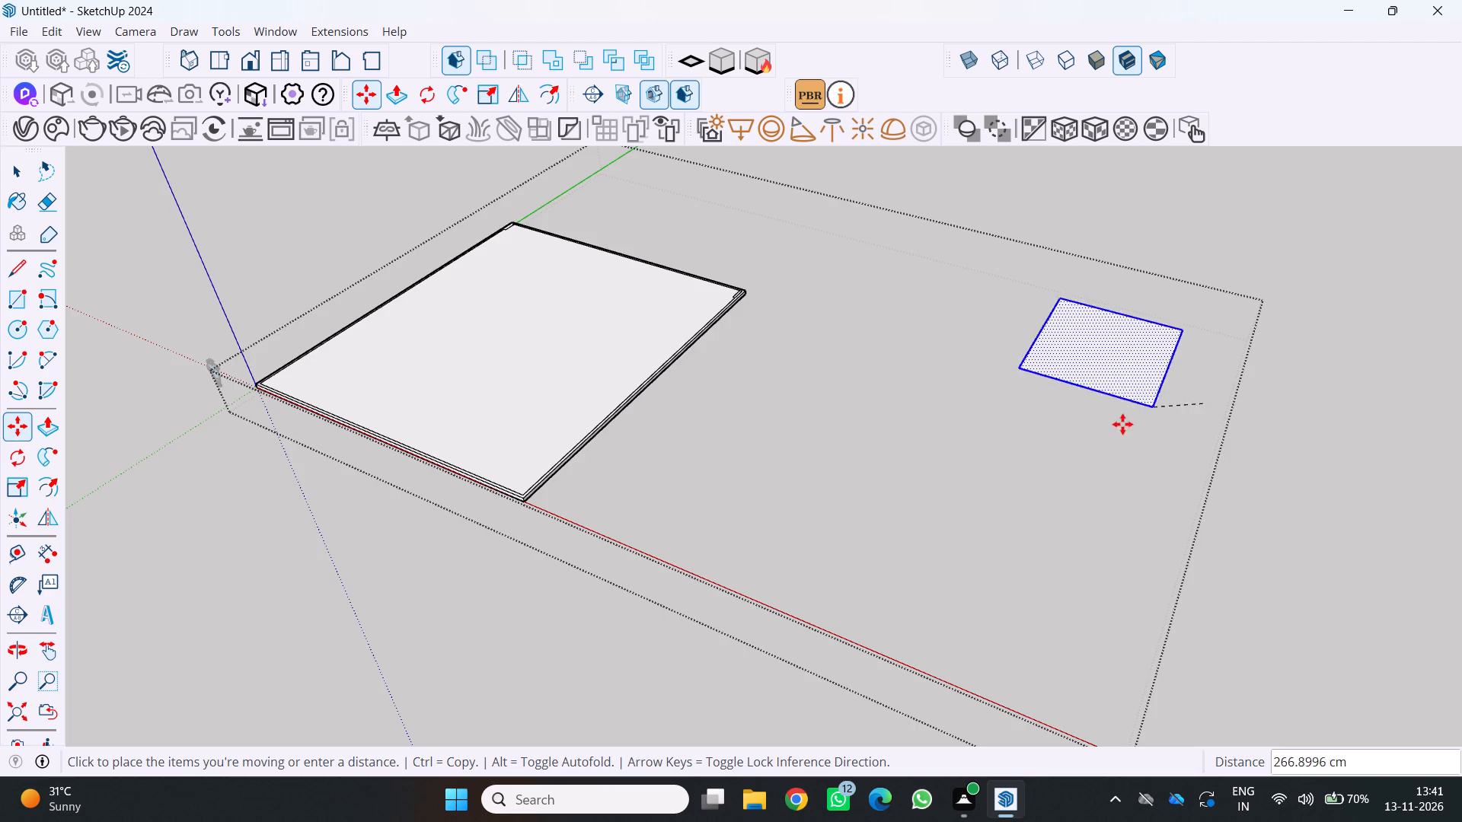
scroll(1109, 435, down, 5)
scroll(1008, 616, up, 4)
click(1050, 563)
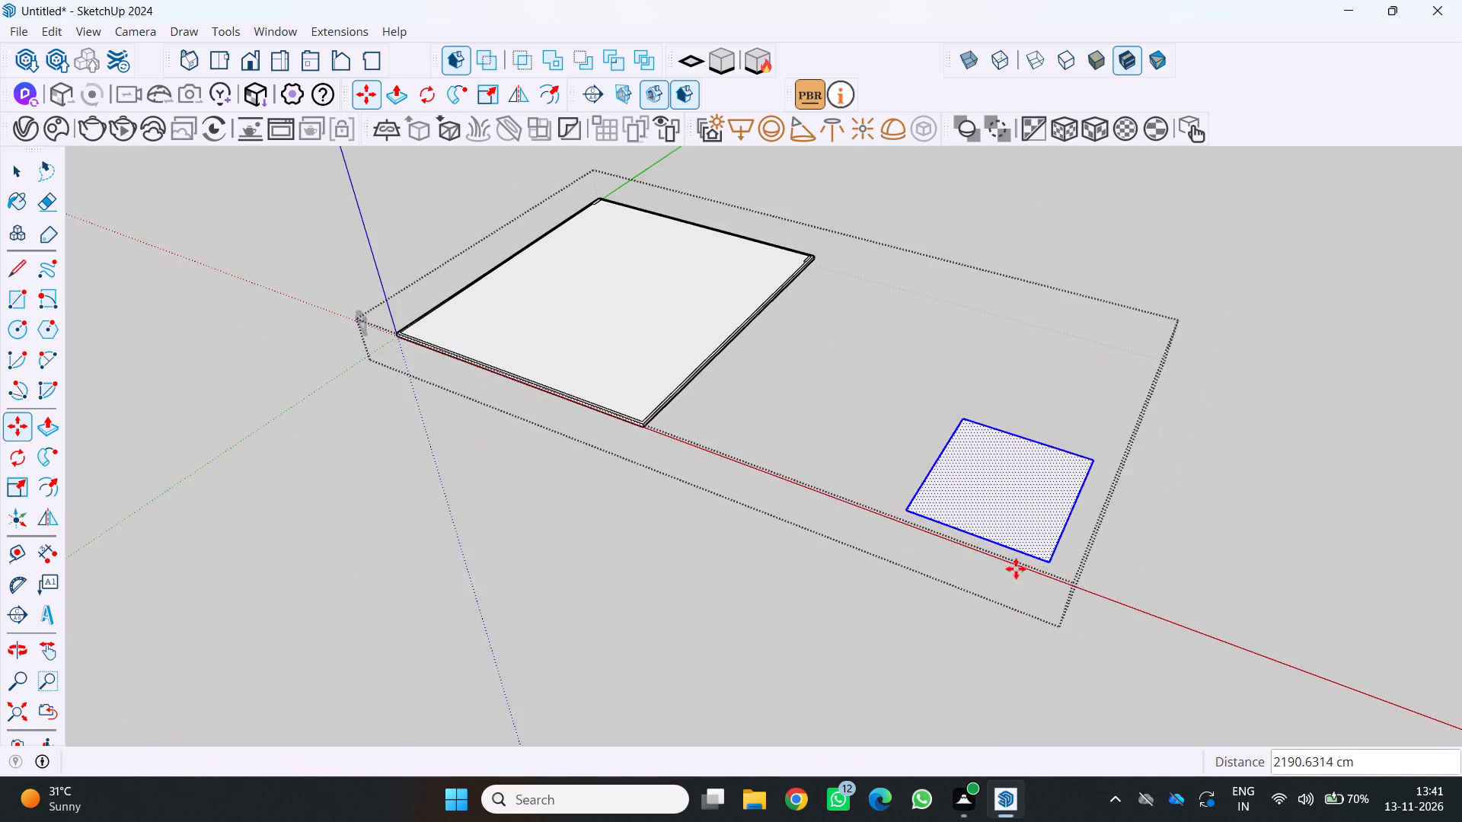
scroll(895, 610, up, 5)
key(space)
middle_drag(908, 607, 1043, 586)
key(space)
key(space)
scroll(1043, 586, down, 8)
key(space)
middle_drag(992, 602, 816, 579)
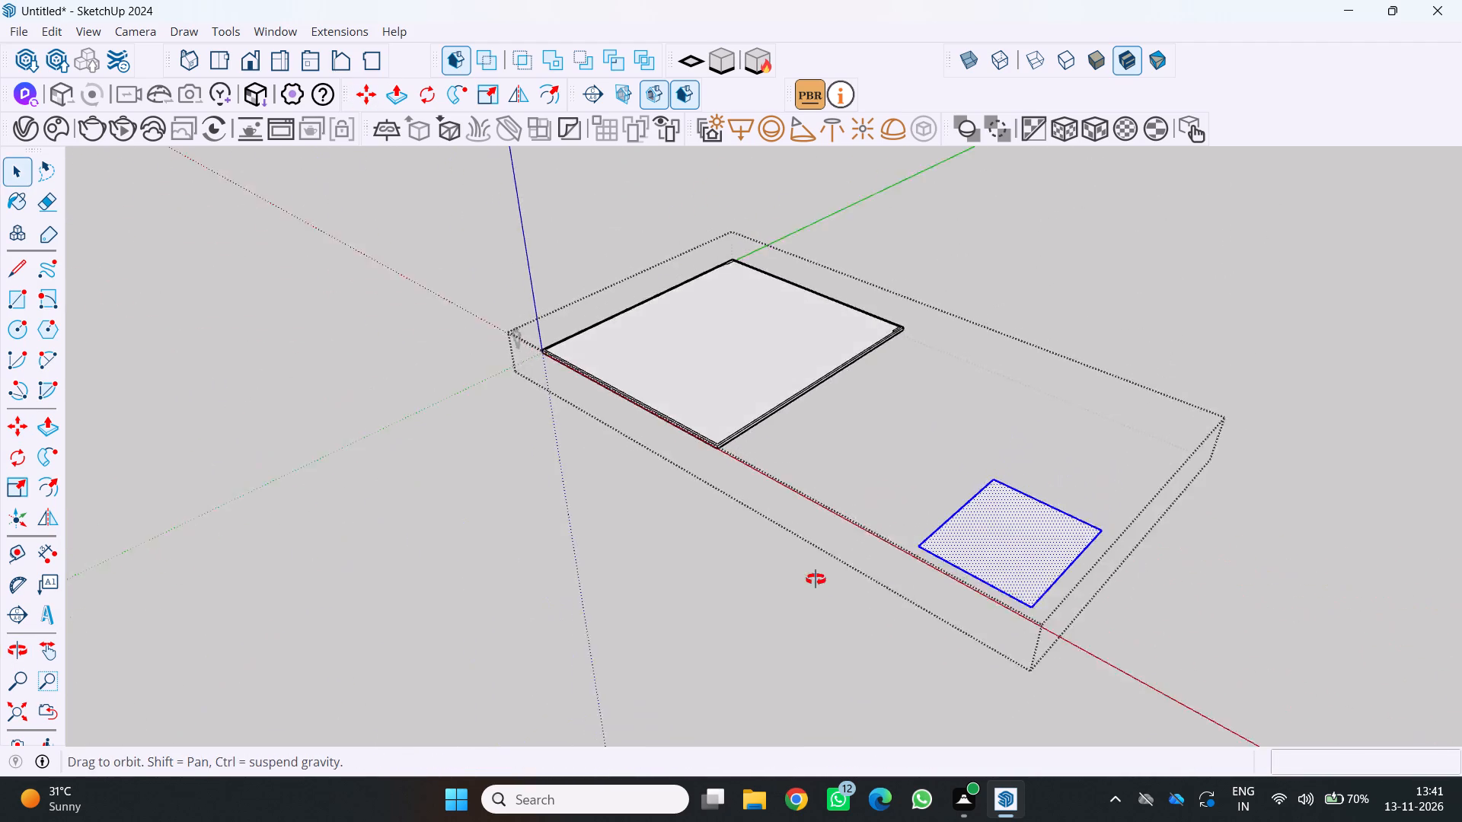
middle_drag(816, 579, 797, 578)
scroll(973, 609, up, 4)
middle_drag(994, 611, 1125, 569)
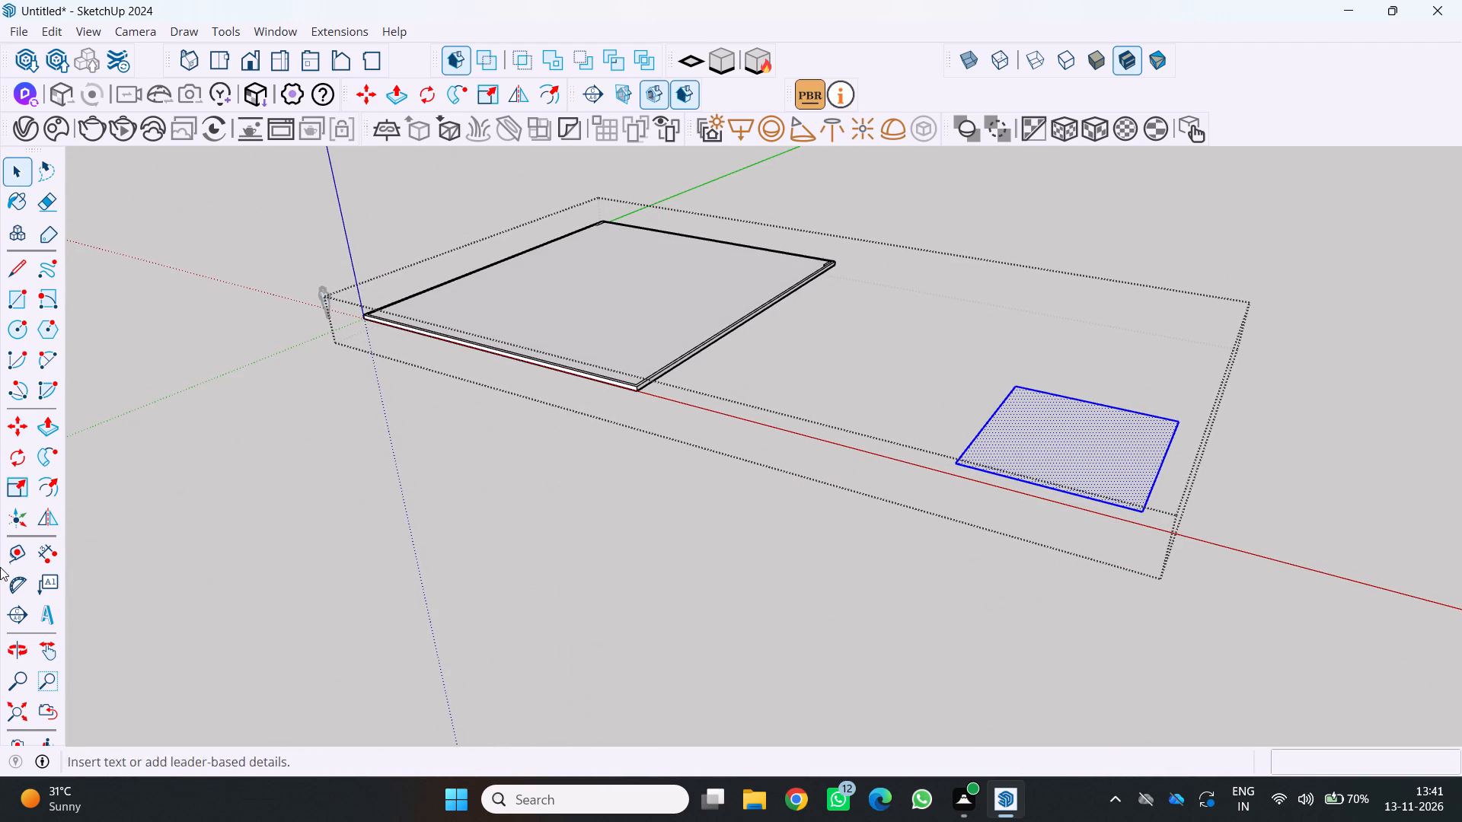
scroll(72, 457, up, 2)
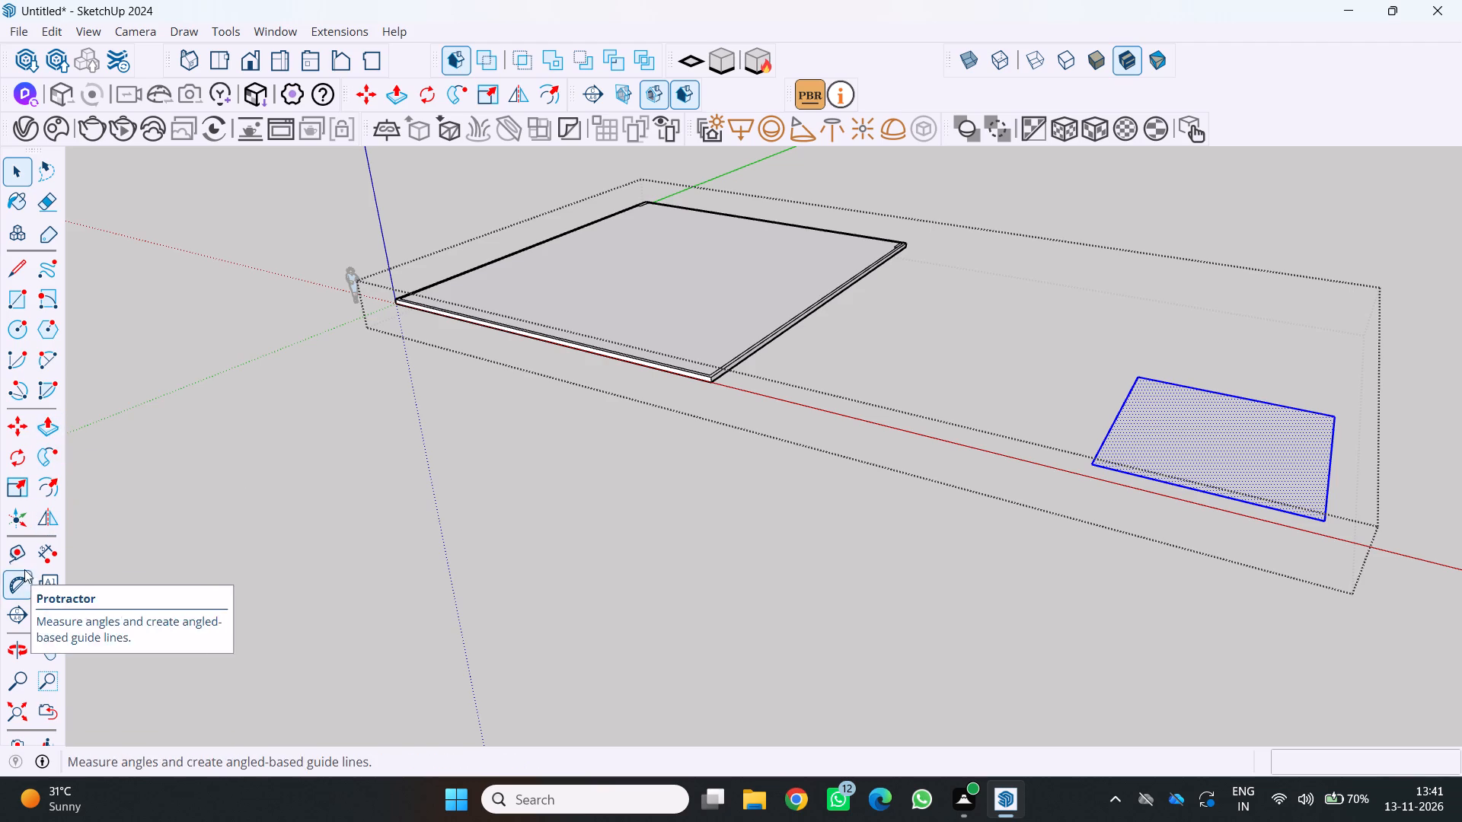
Measure the slab's short side with the Dimension tool, from its corner on the red axis to the opposite corner, placing no dimension.
click(40, 552)
middle_drag(609, 442, 448, 522)
scroll(448, 522, up, 1)
scroll(776, 401, up, 10)
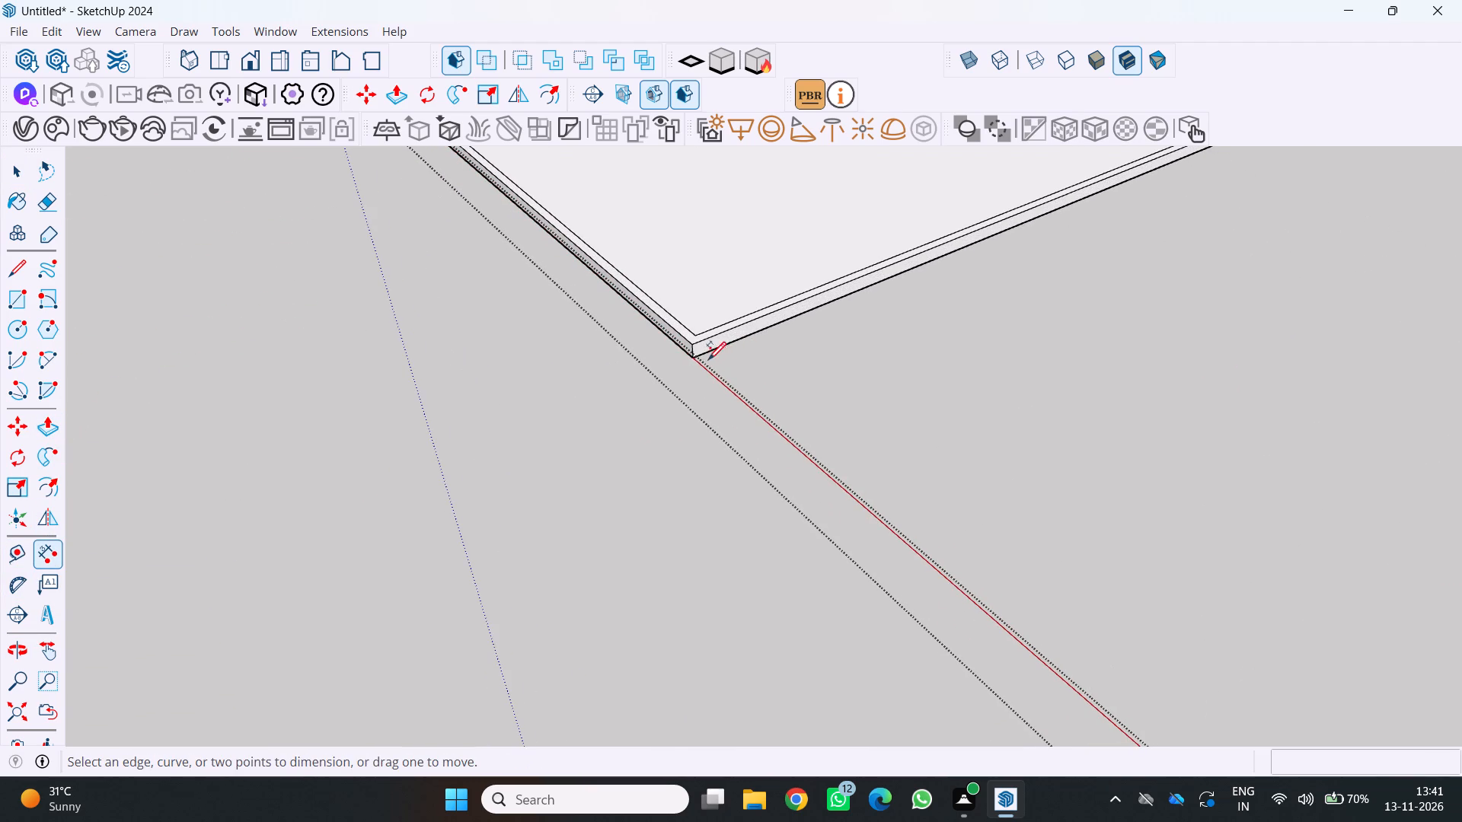
click(701, 357)
scroll(708, 362, down, 16)
scroll(892, 319, up, 2)
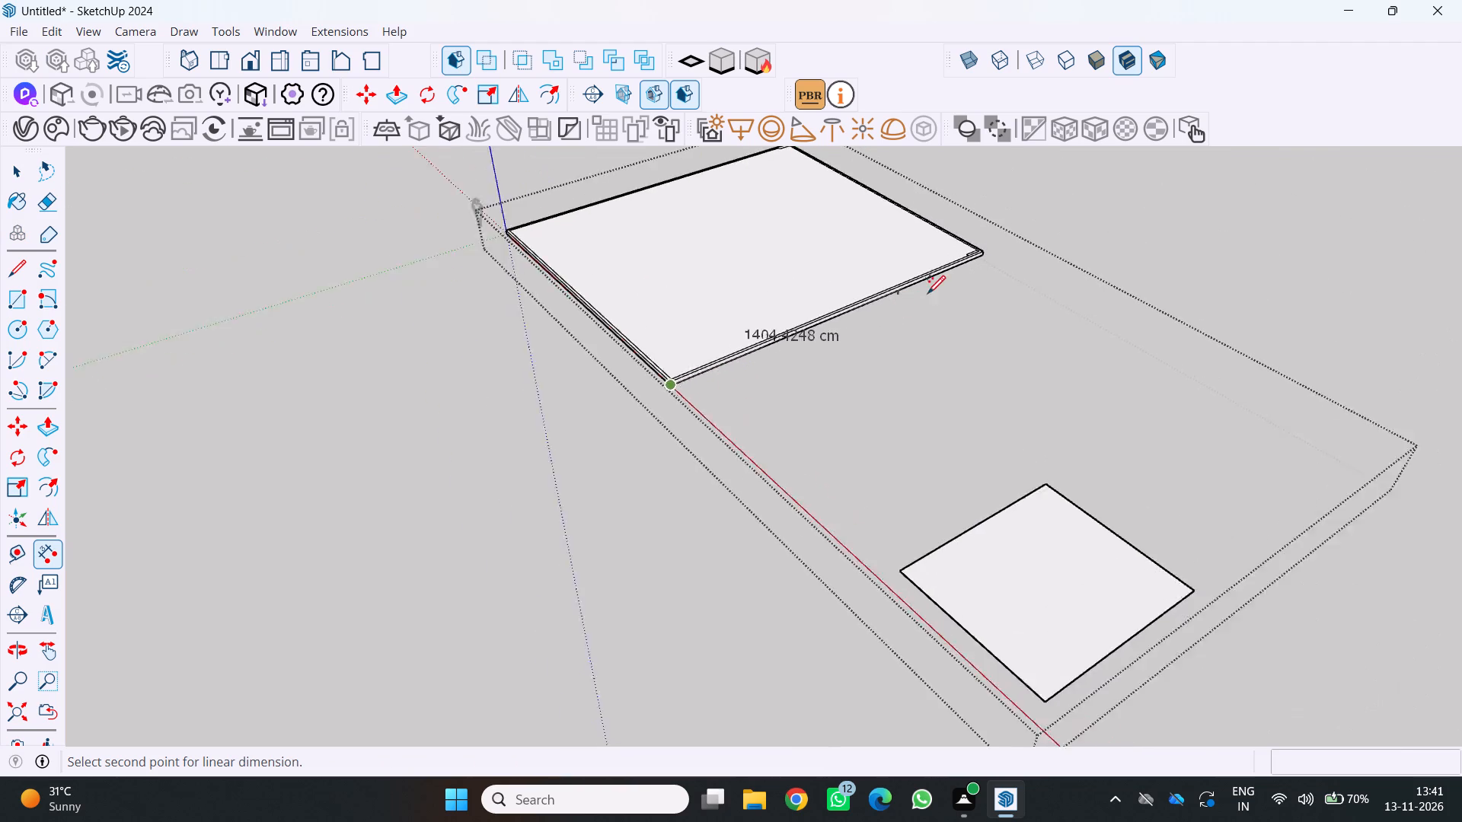
scroll(927, 292, up, 2)
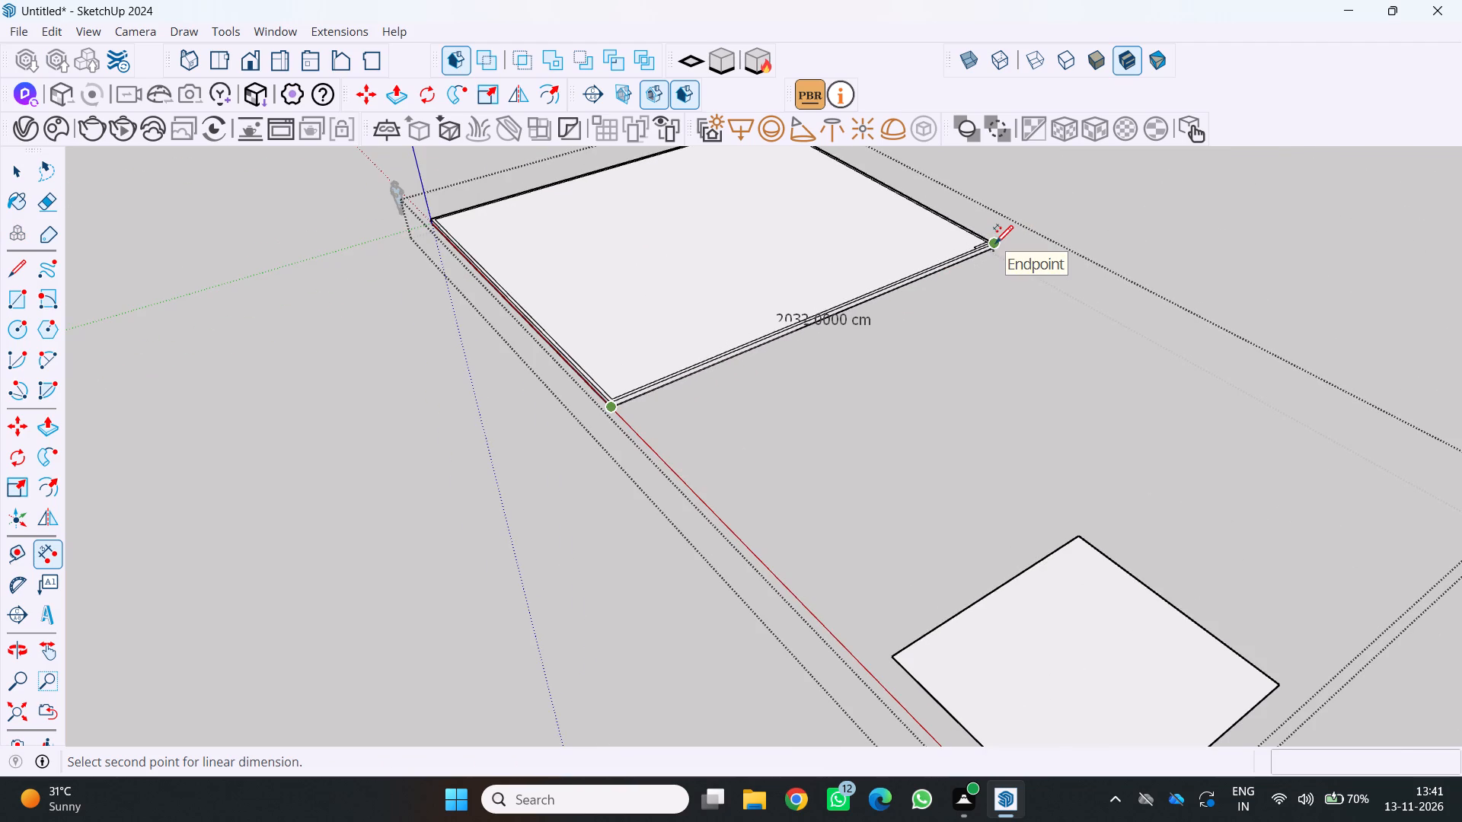
key(Escape)
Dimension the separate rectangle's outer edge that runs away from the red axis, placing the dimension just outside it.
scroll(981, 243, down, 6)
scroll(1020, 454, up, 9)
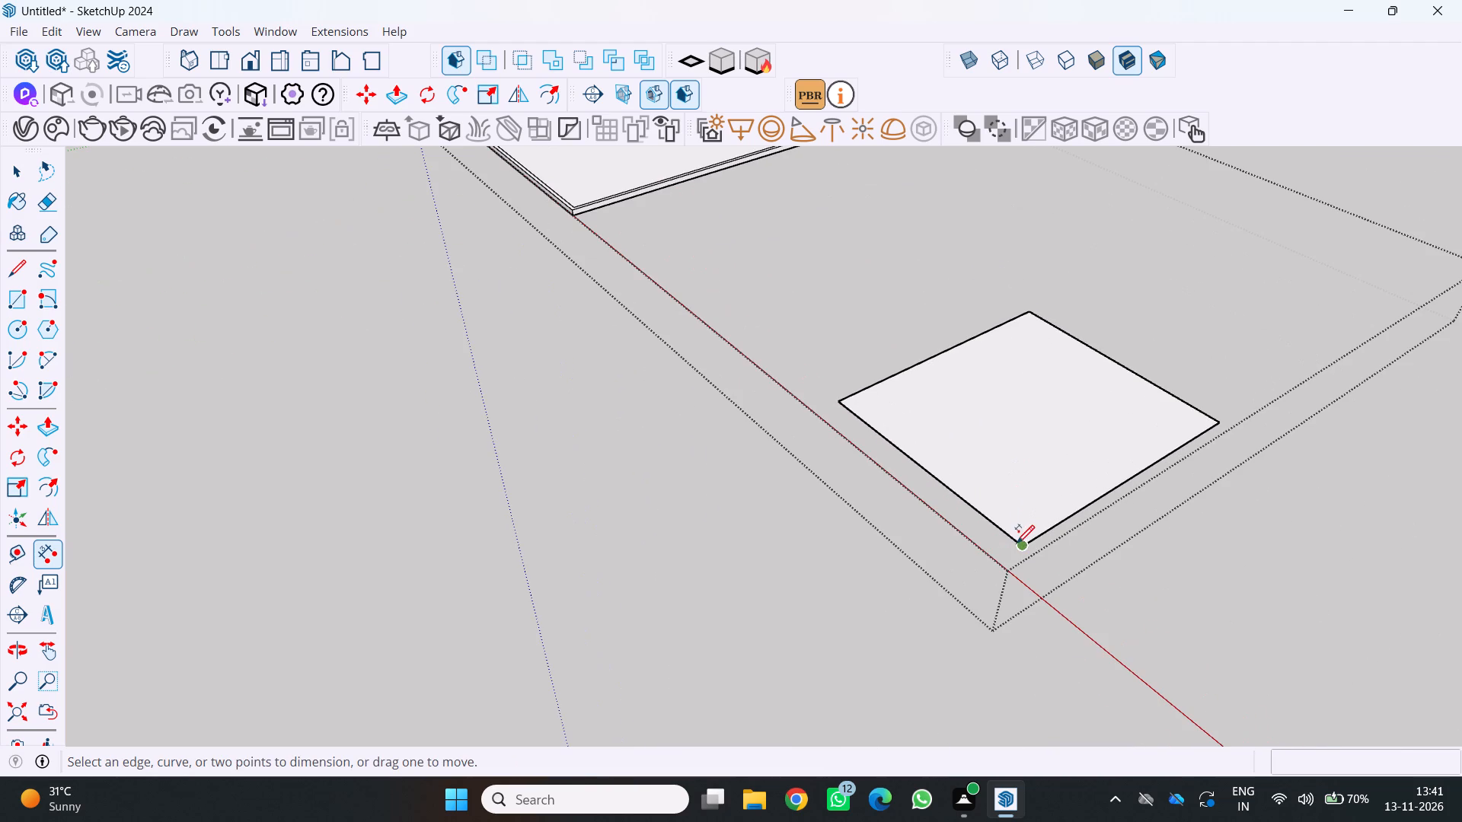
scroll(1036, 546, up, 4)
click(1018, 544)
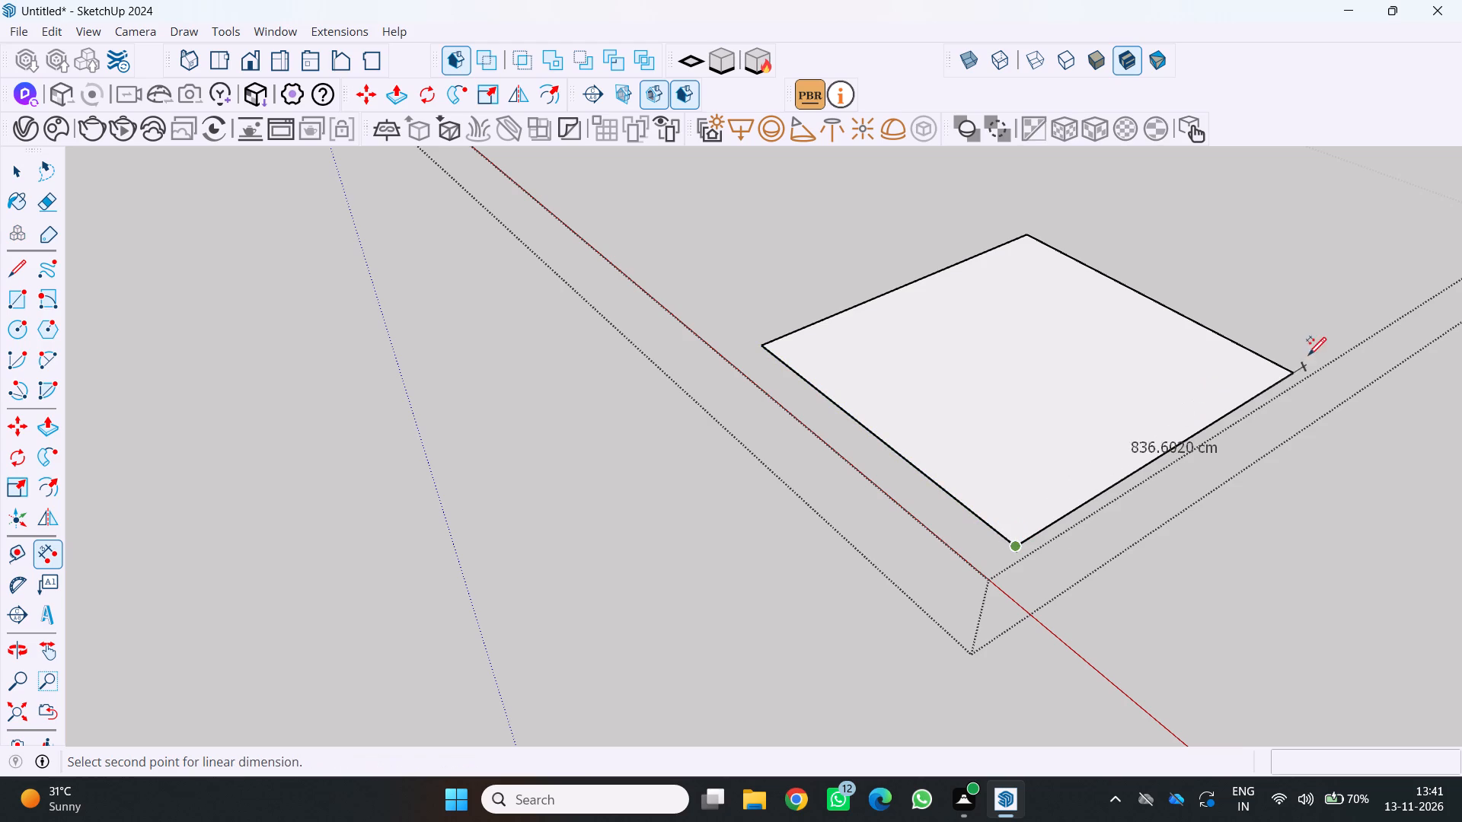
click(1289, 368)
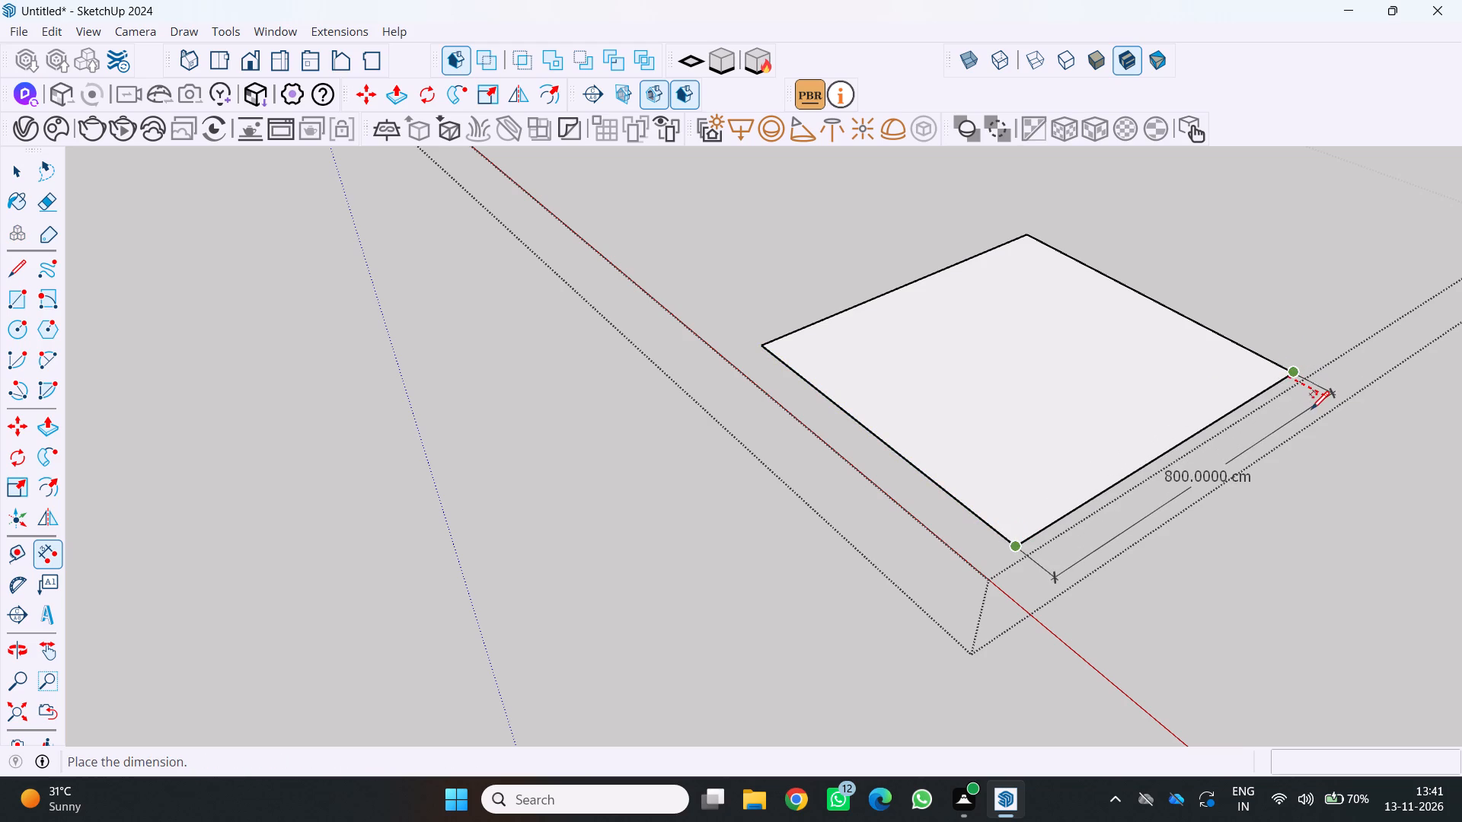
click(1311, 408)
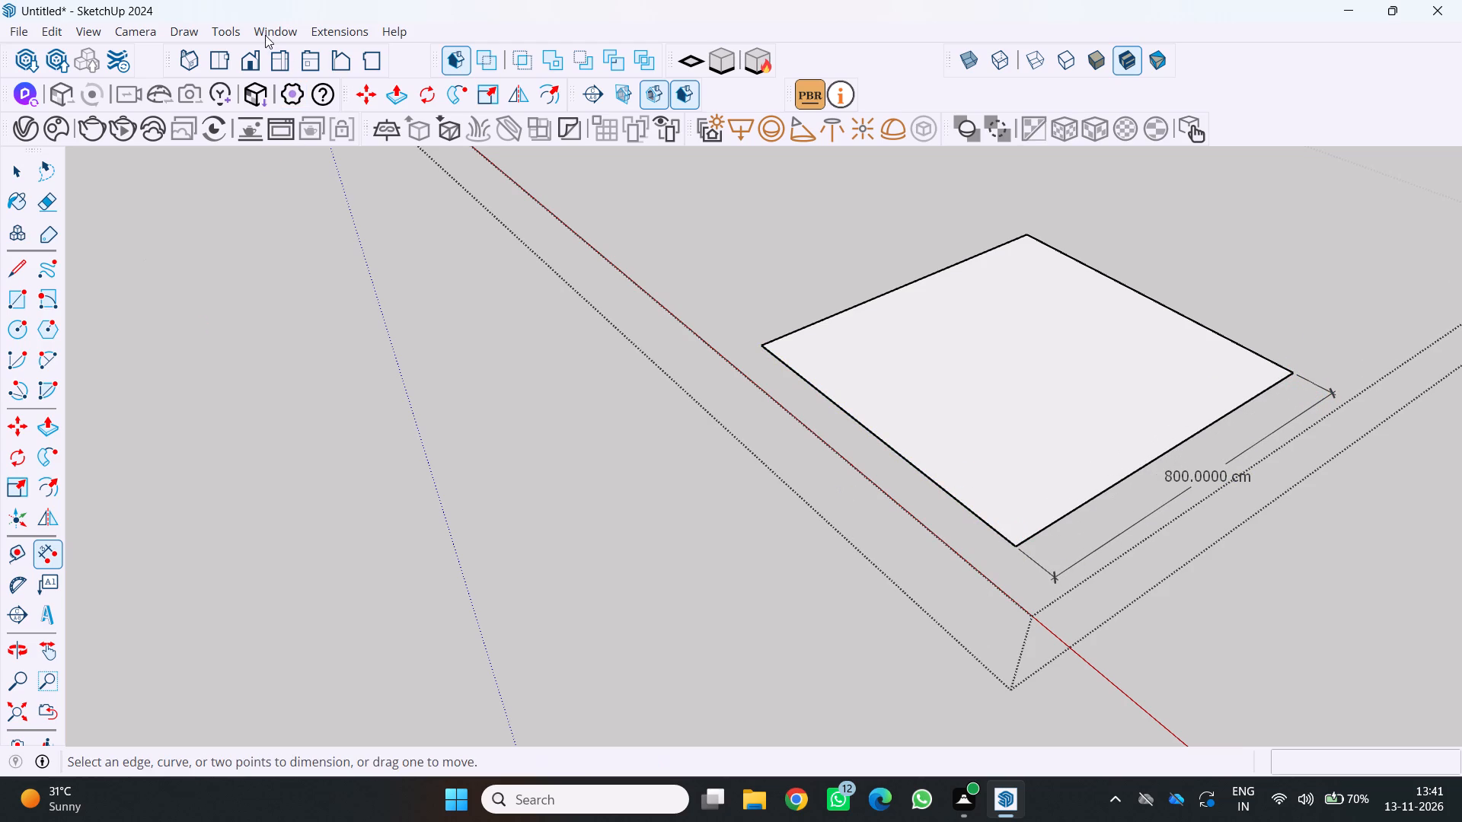
Set the model's length display precision to 0 cm and close the model settings.
click(273, 35)
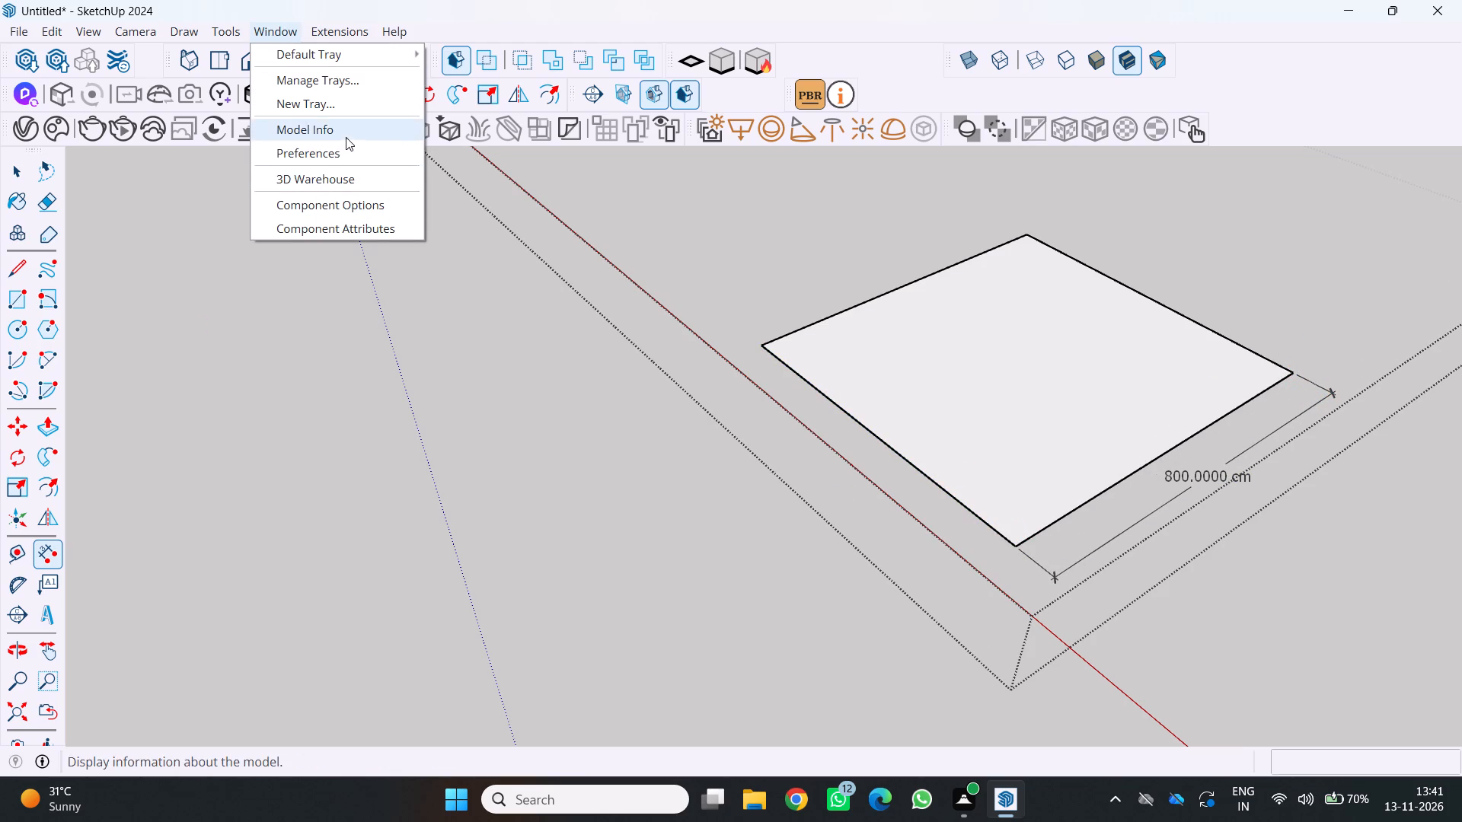
click(347, 127)
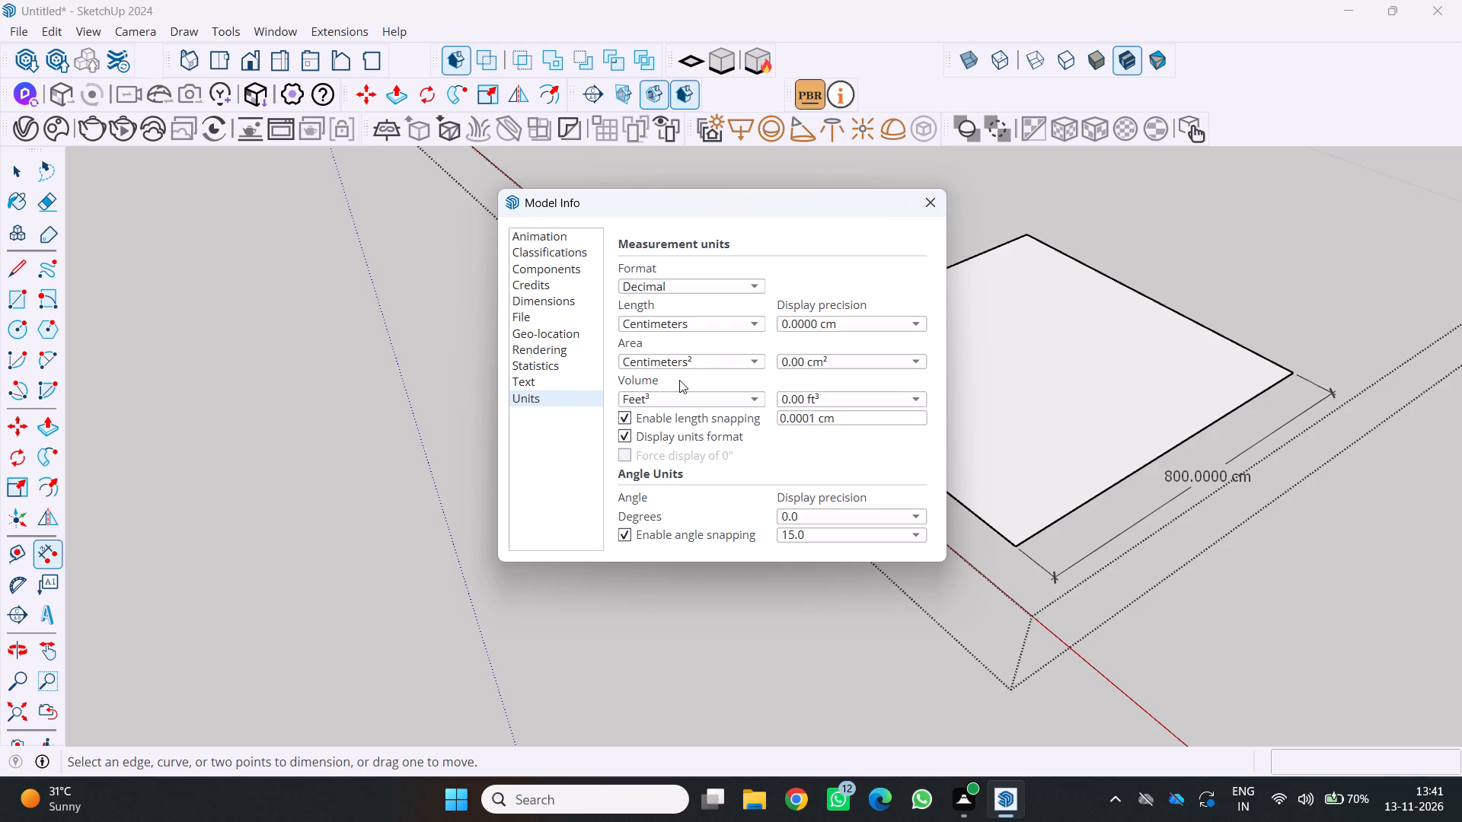
click(860, 323)
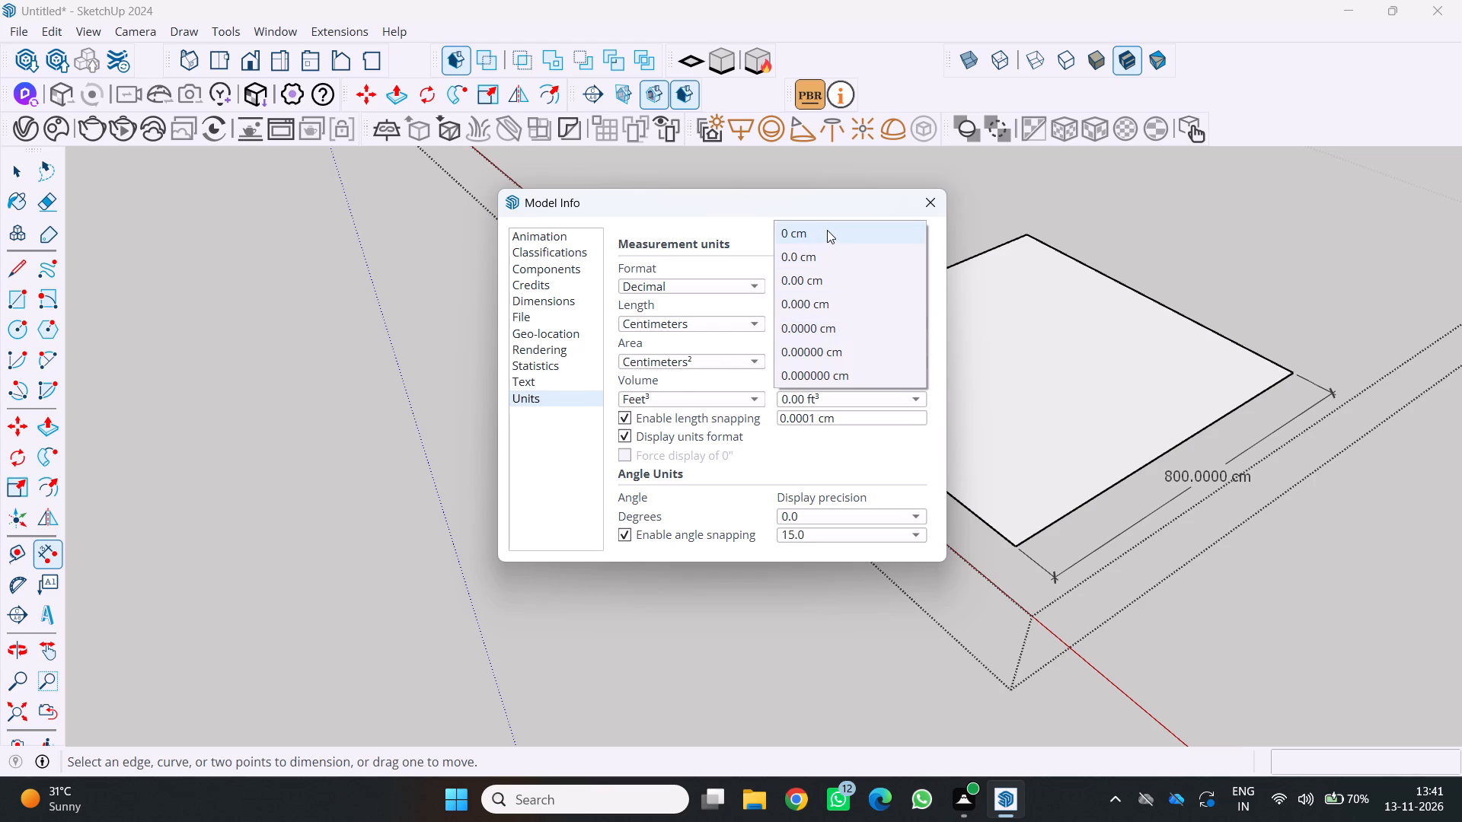
click(827, 230)
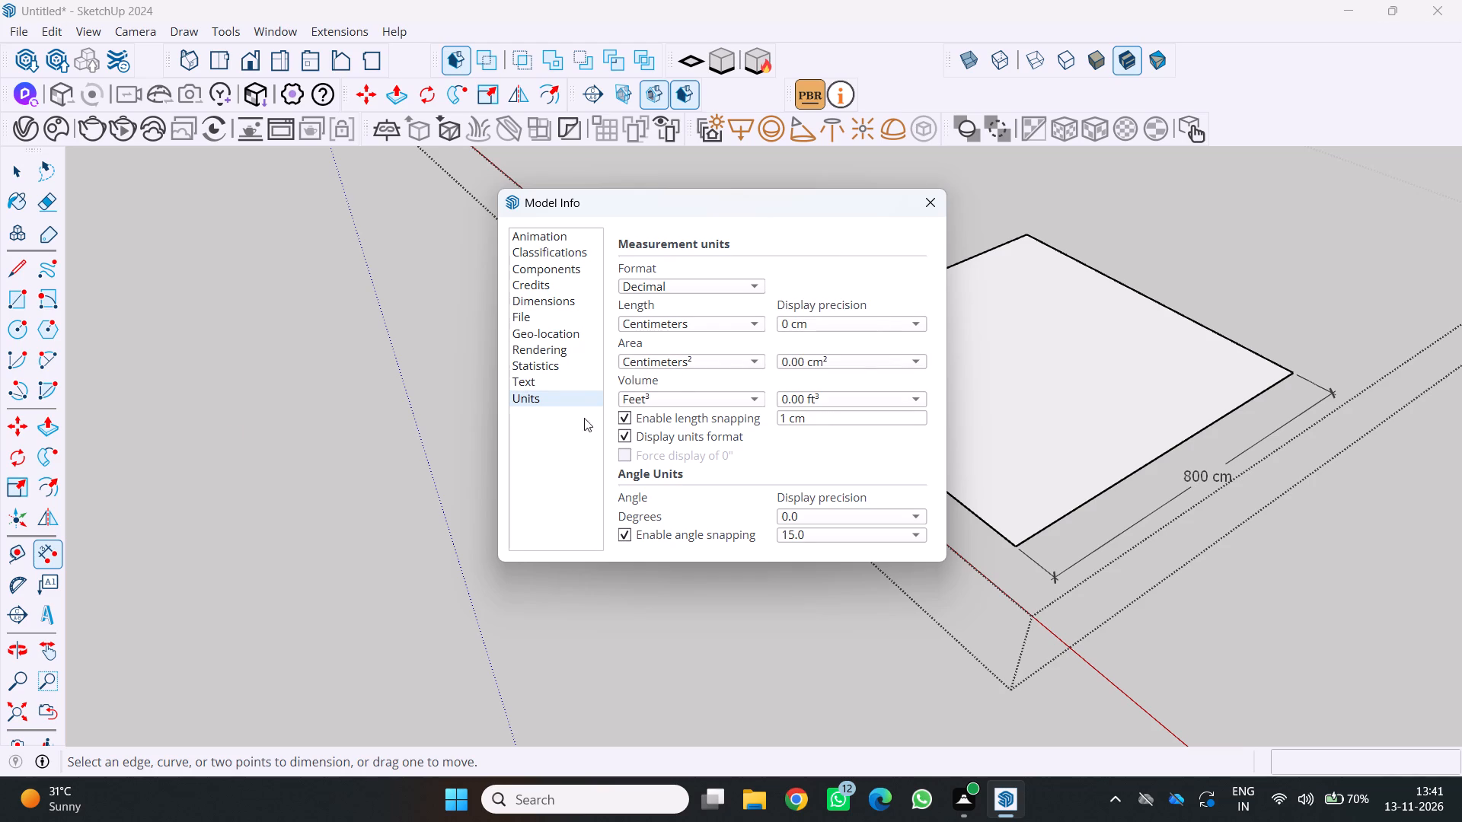
click(351, 647)
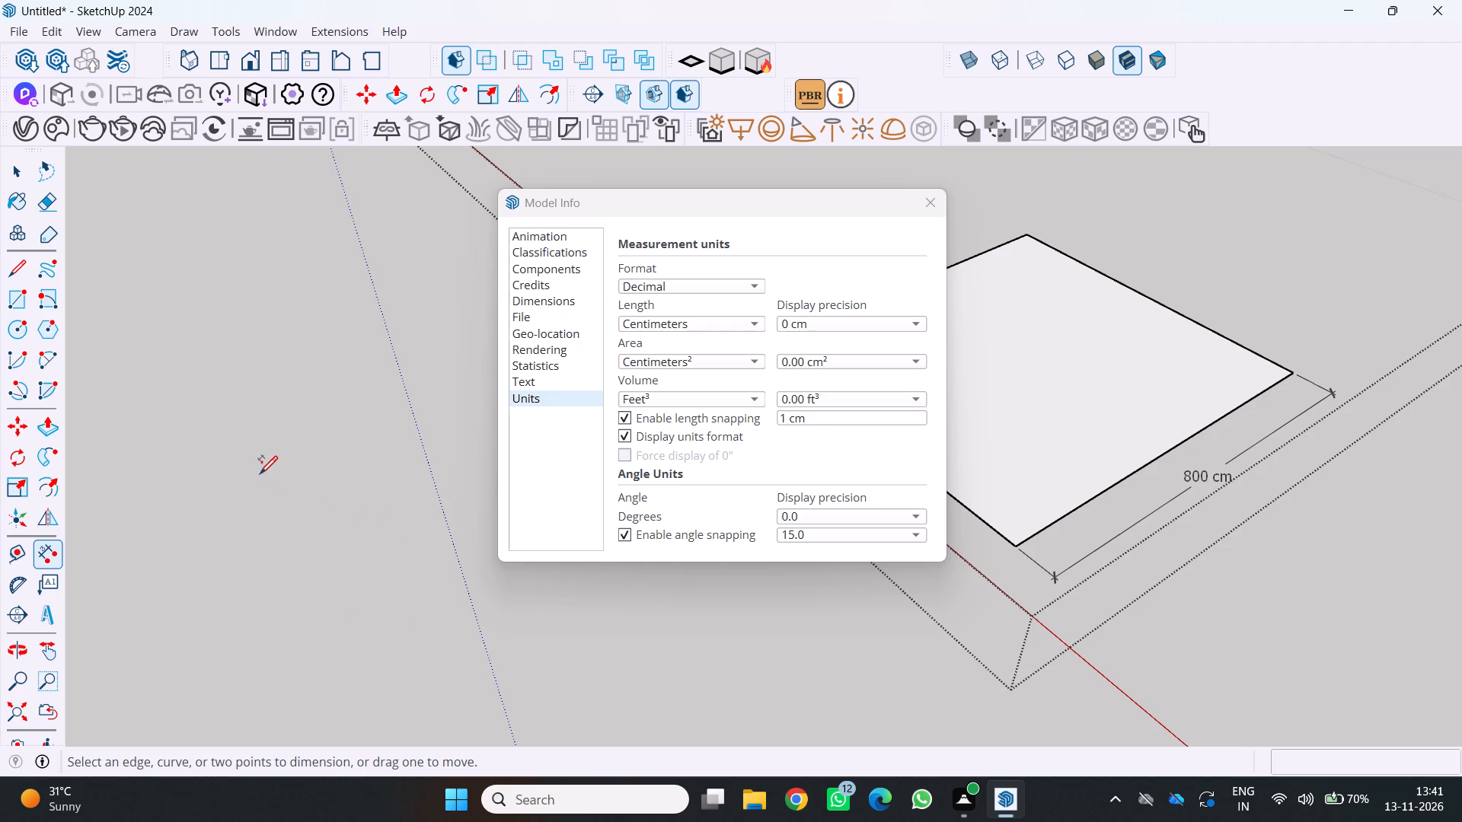
key(space)
click(918, 206)
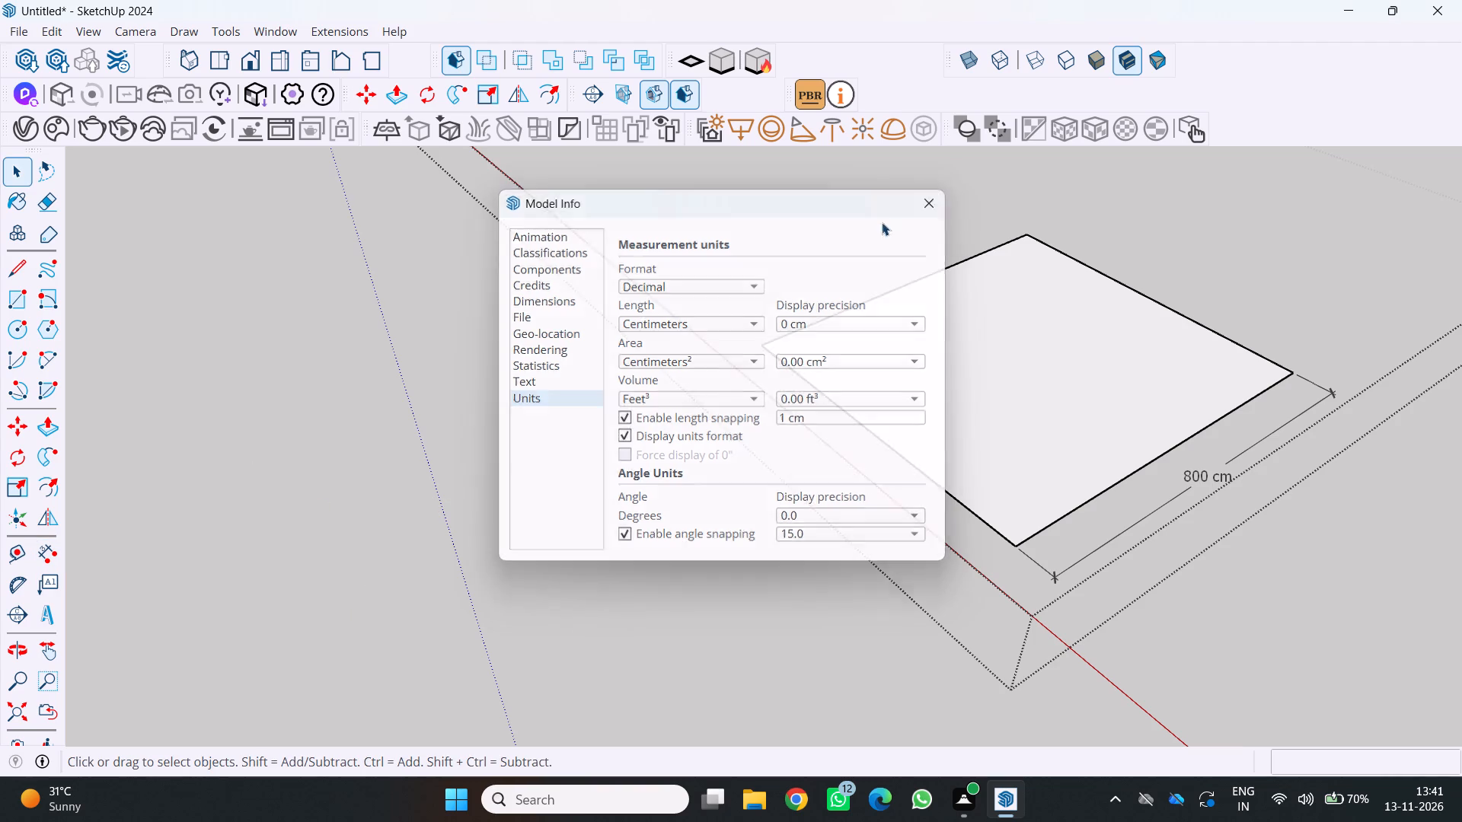
Delete all of the base slab's connected geometry inside the open group, keeping the separate rectangle, and exit the group.
scroll(780, 288, down, 3)
middle_drag(834, 292, 708, 327)
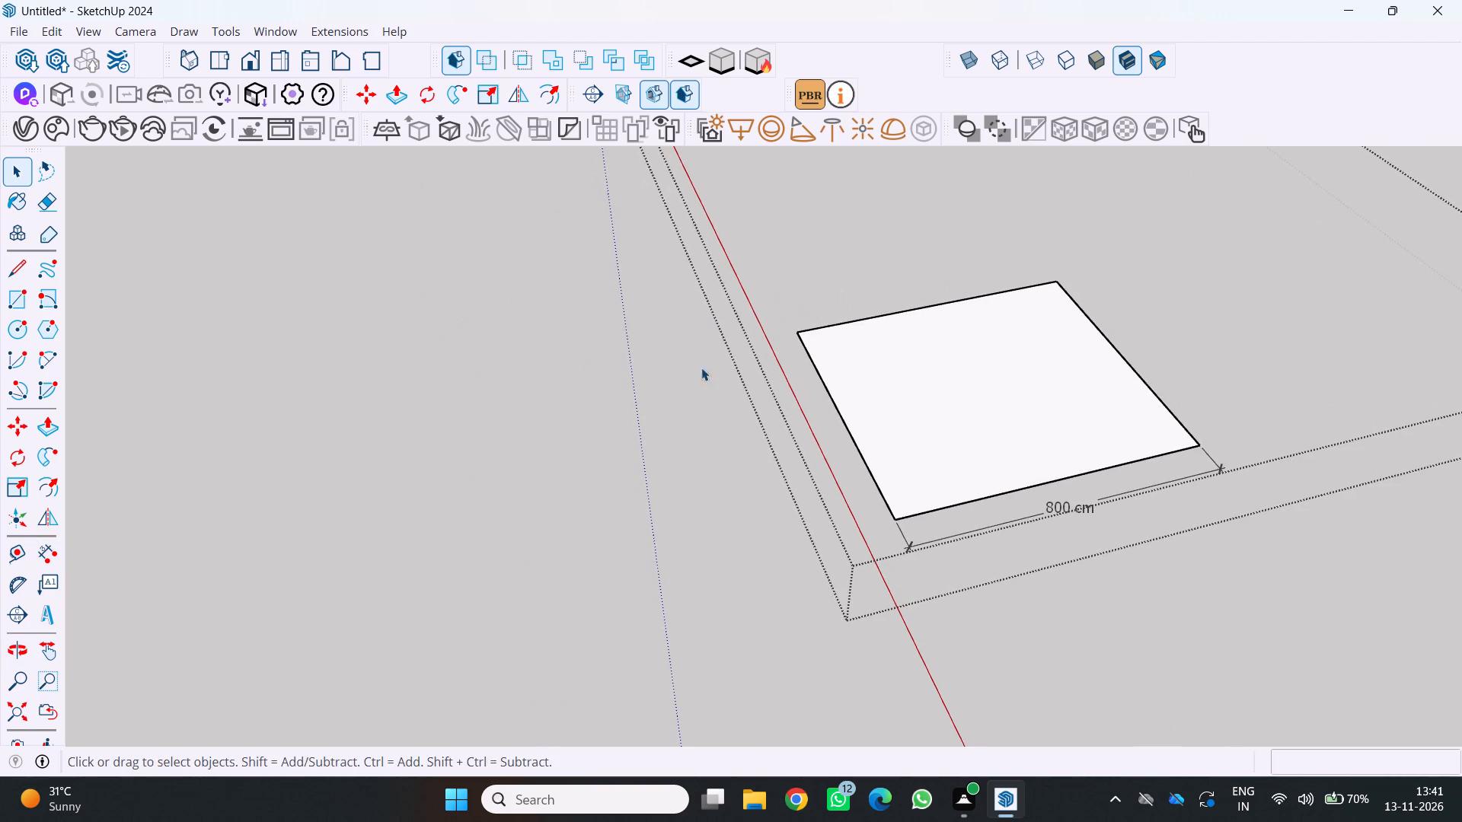
scroll(694, 384, up, 1)
middle_drag(694, 384, 903, 330)
scroll(787, 378, up, 3)
middle_drag(767, 394, 932, 359)
scroll(915, 356, down, 4)
scroll(383, 263, down, 3)
middle_drag(397, 272, 776, 265)
scroll(710, 276, down, 5)
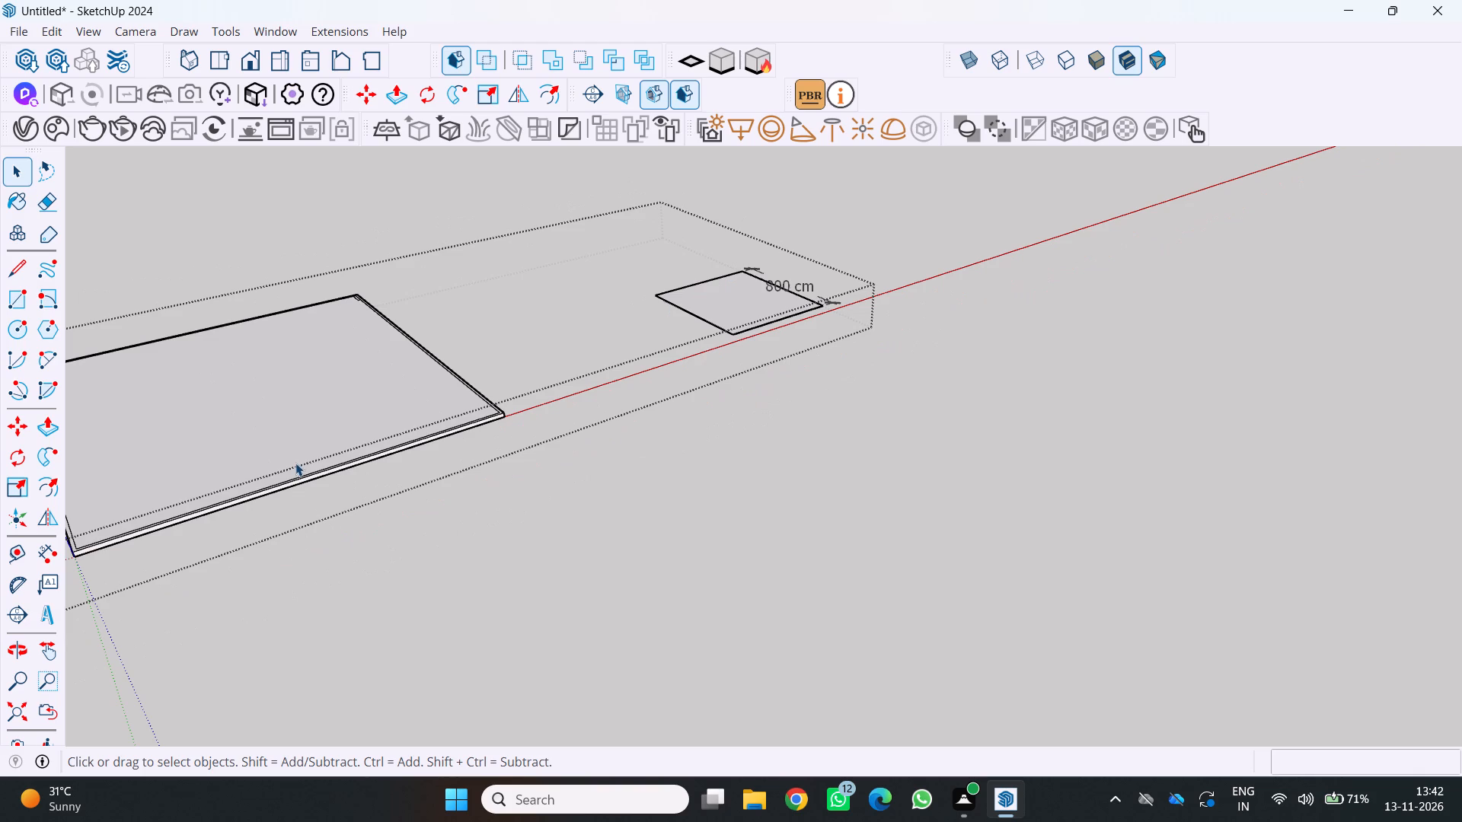
key(space)
triple_click(256, 466)
middle_drag(253, 467, 218, 489)
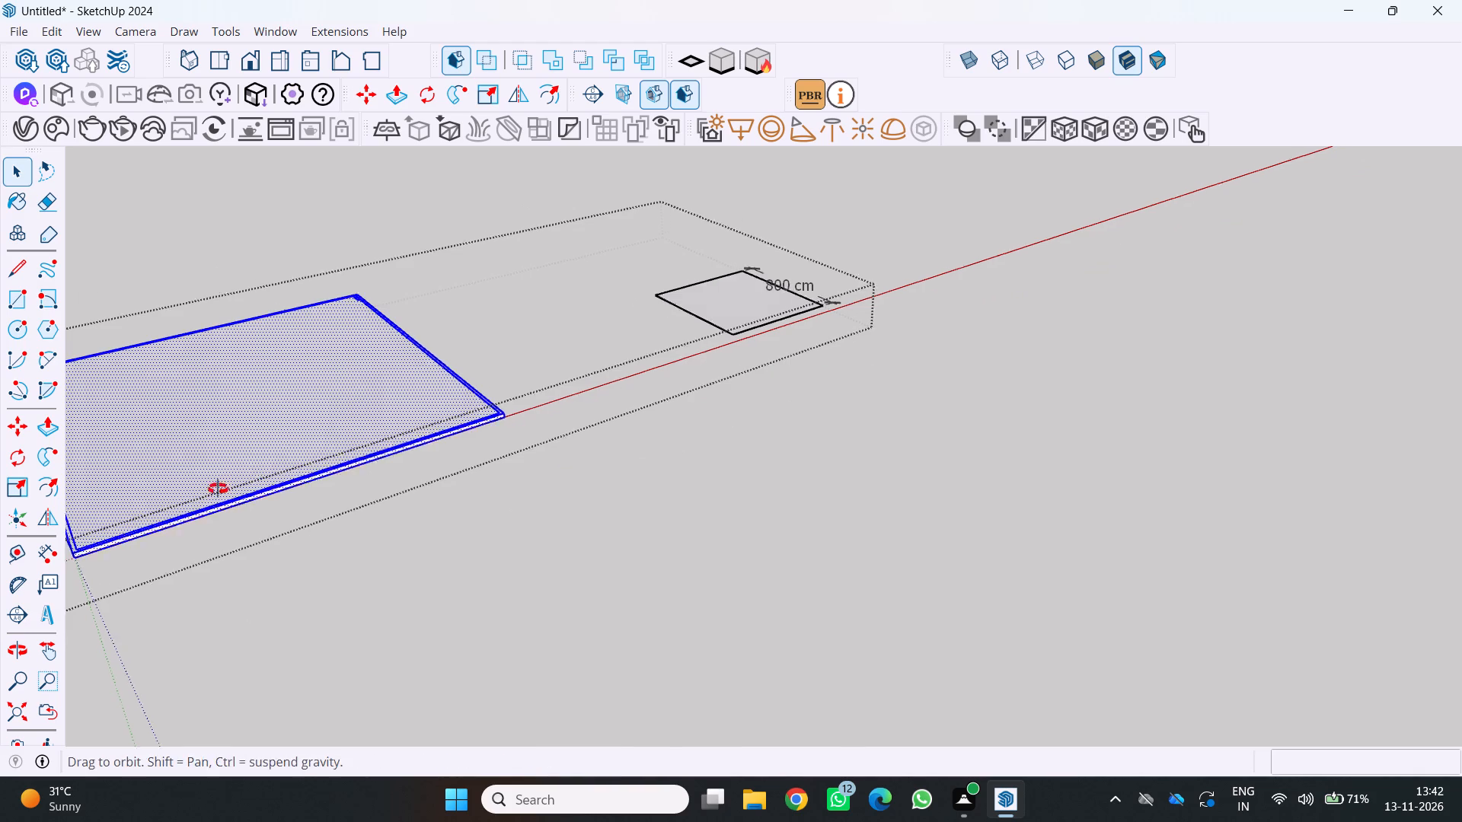
middle_drag(218, 489, 40, 526)
key(Delete)
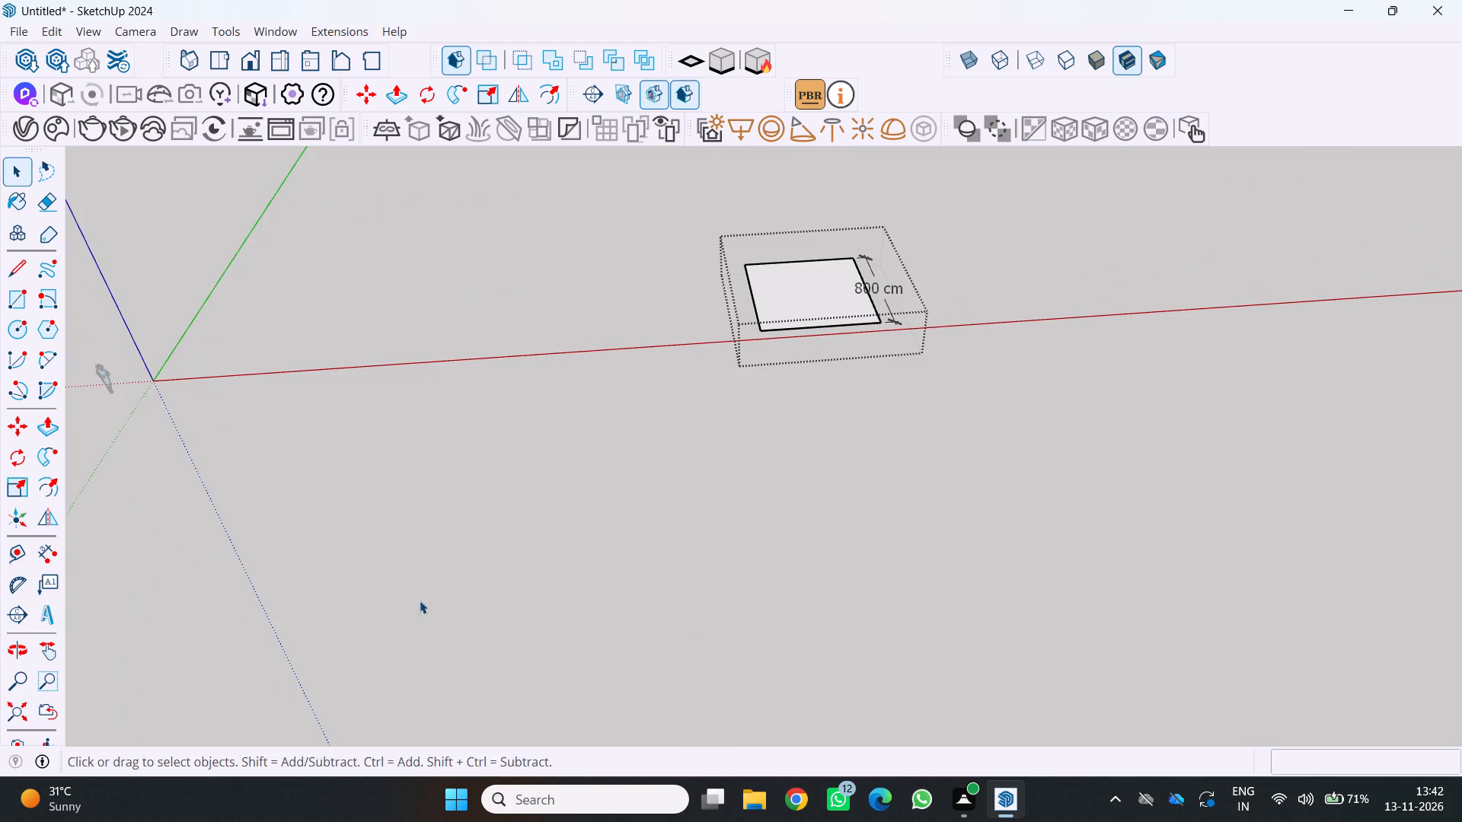
middle_drag(699, 639, 554, 653)
key(space)
click(792, 610)
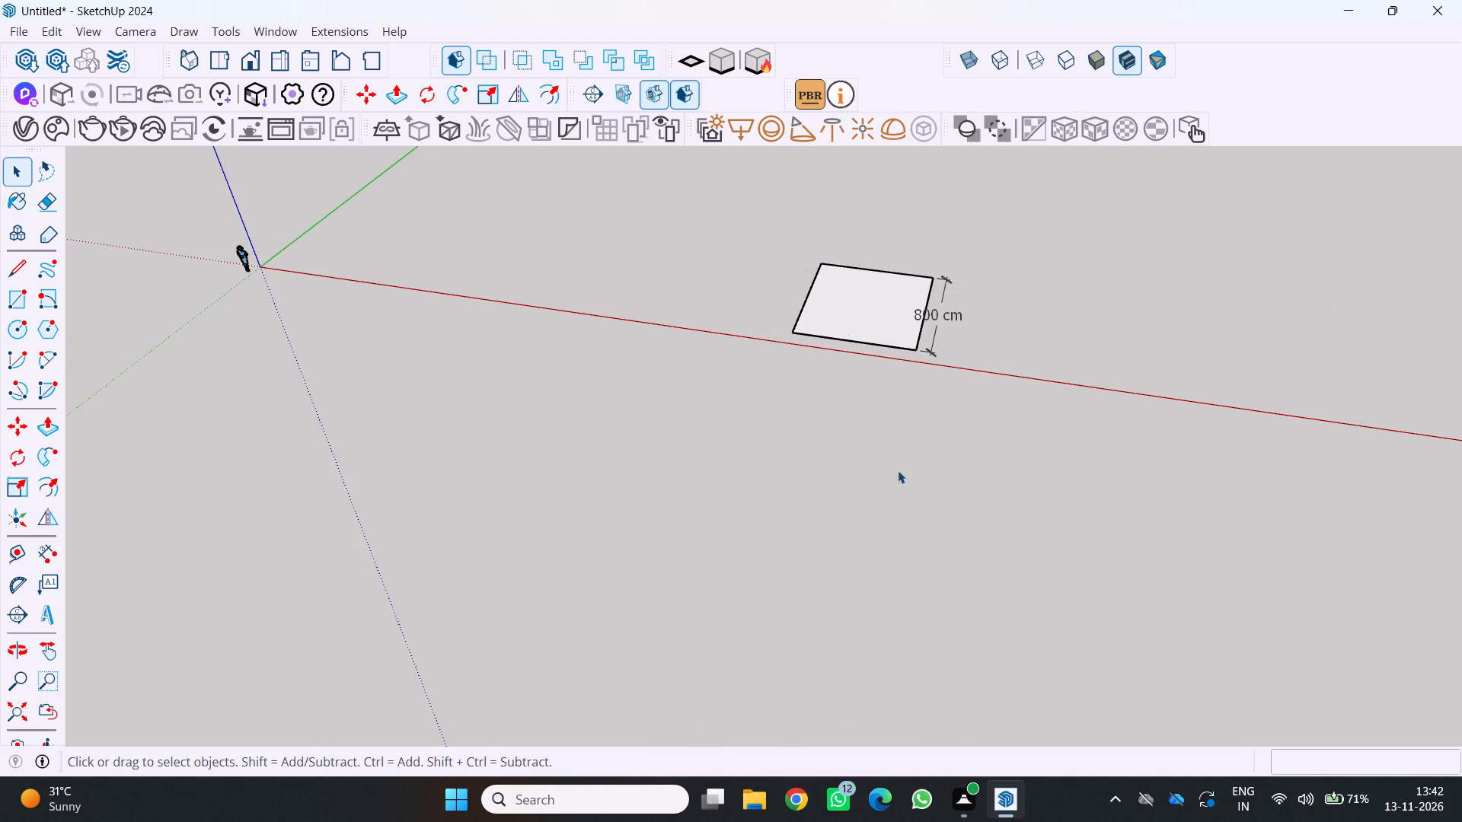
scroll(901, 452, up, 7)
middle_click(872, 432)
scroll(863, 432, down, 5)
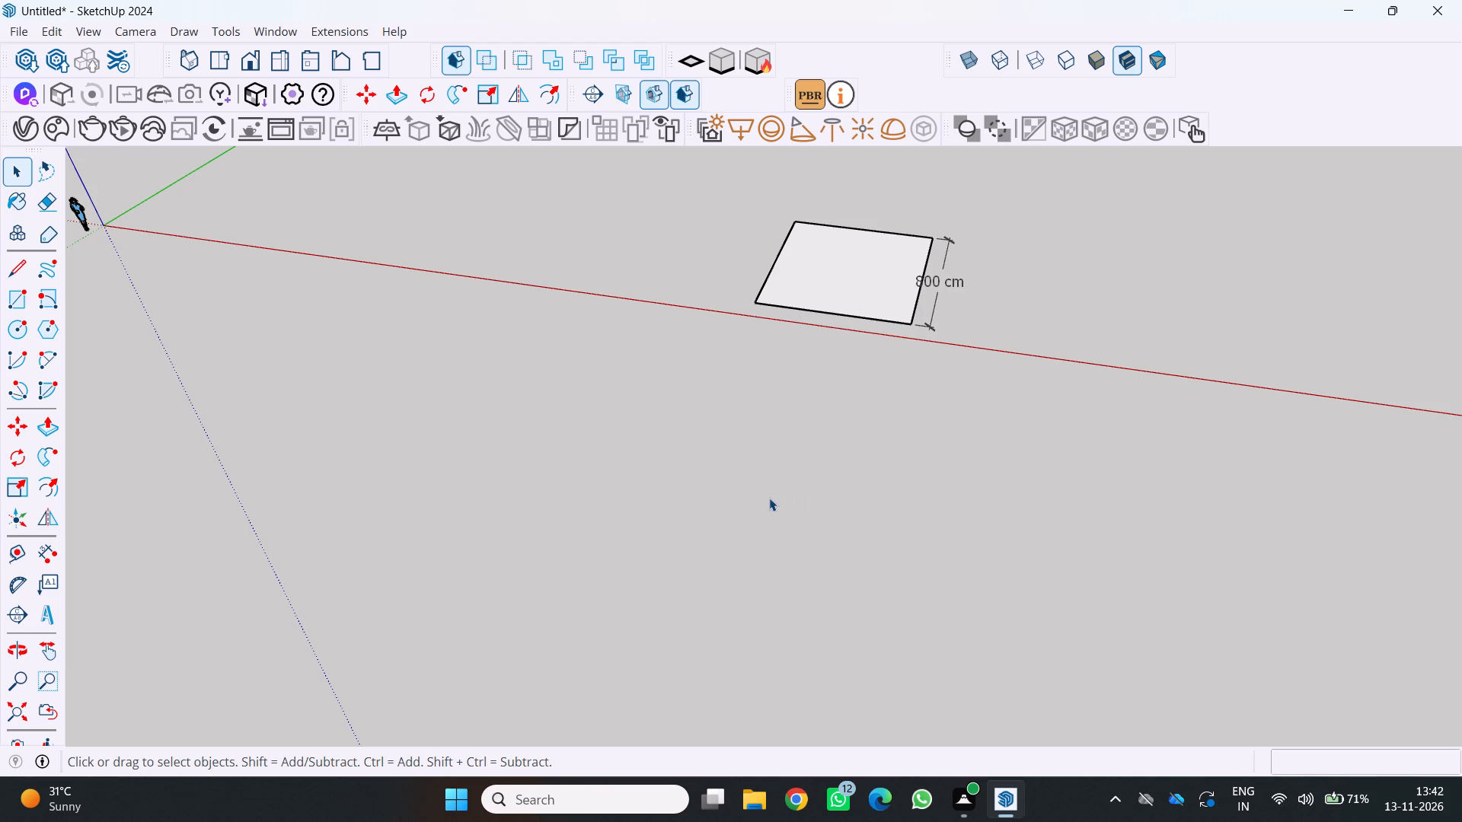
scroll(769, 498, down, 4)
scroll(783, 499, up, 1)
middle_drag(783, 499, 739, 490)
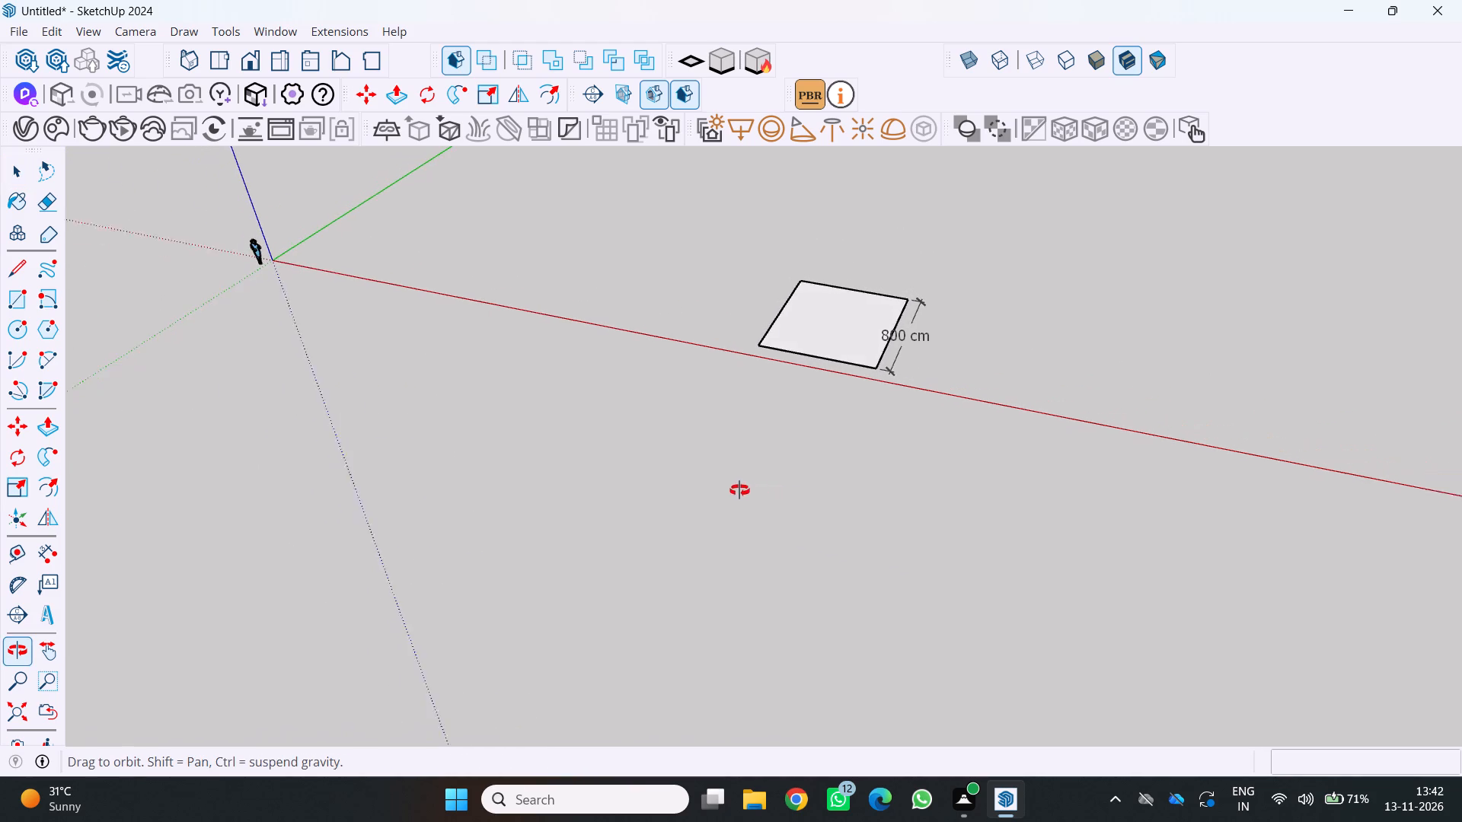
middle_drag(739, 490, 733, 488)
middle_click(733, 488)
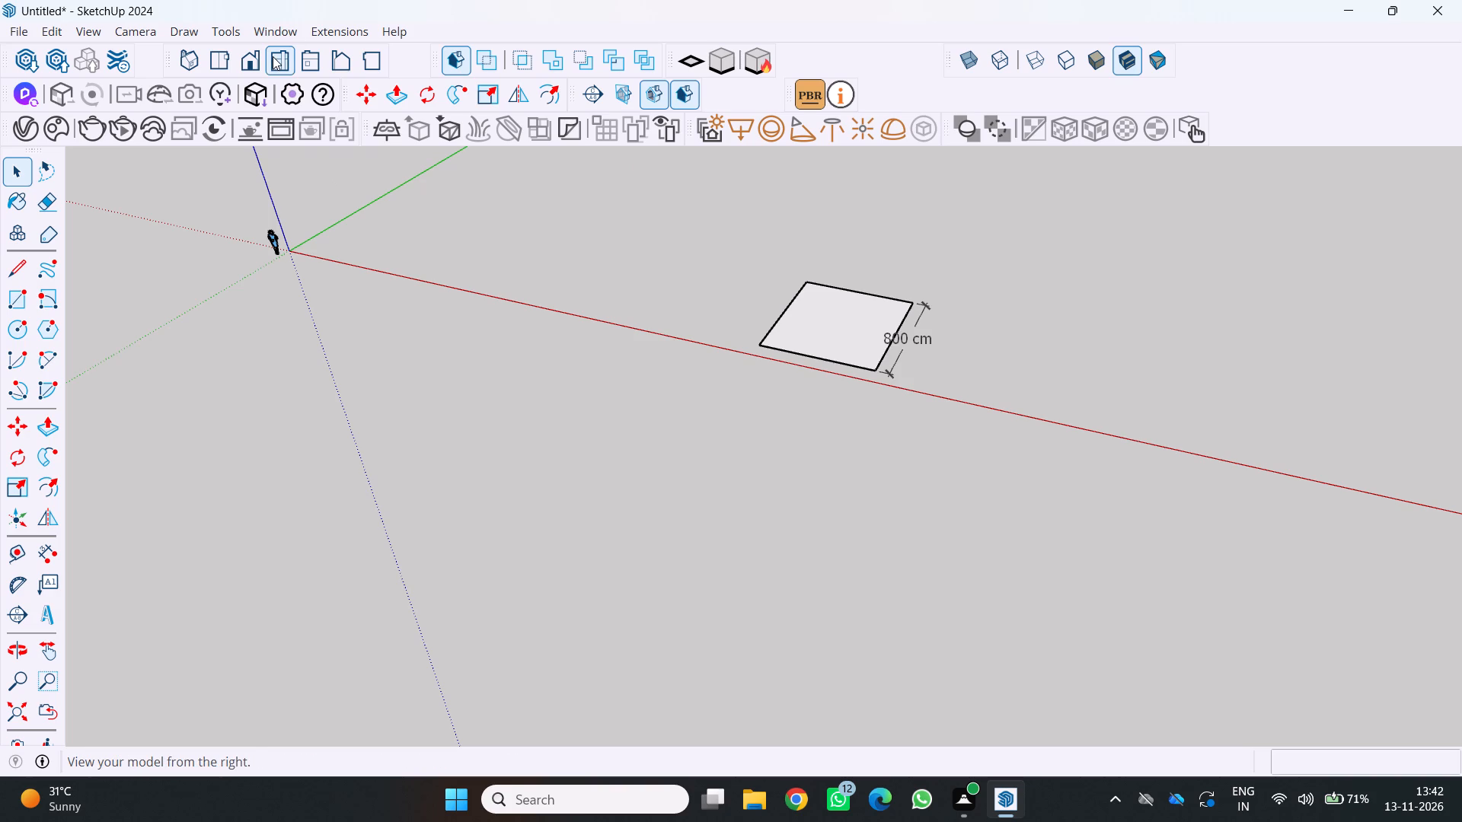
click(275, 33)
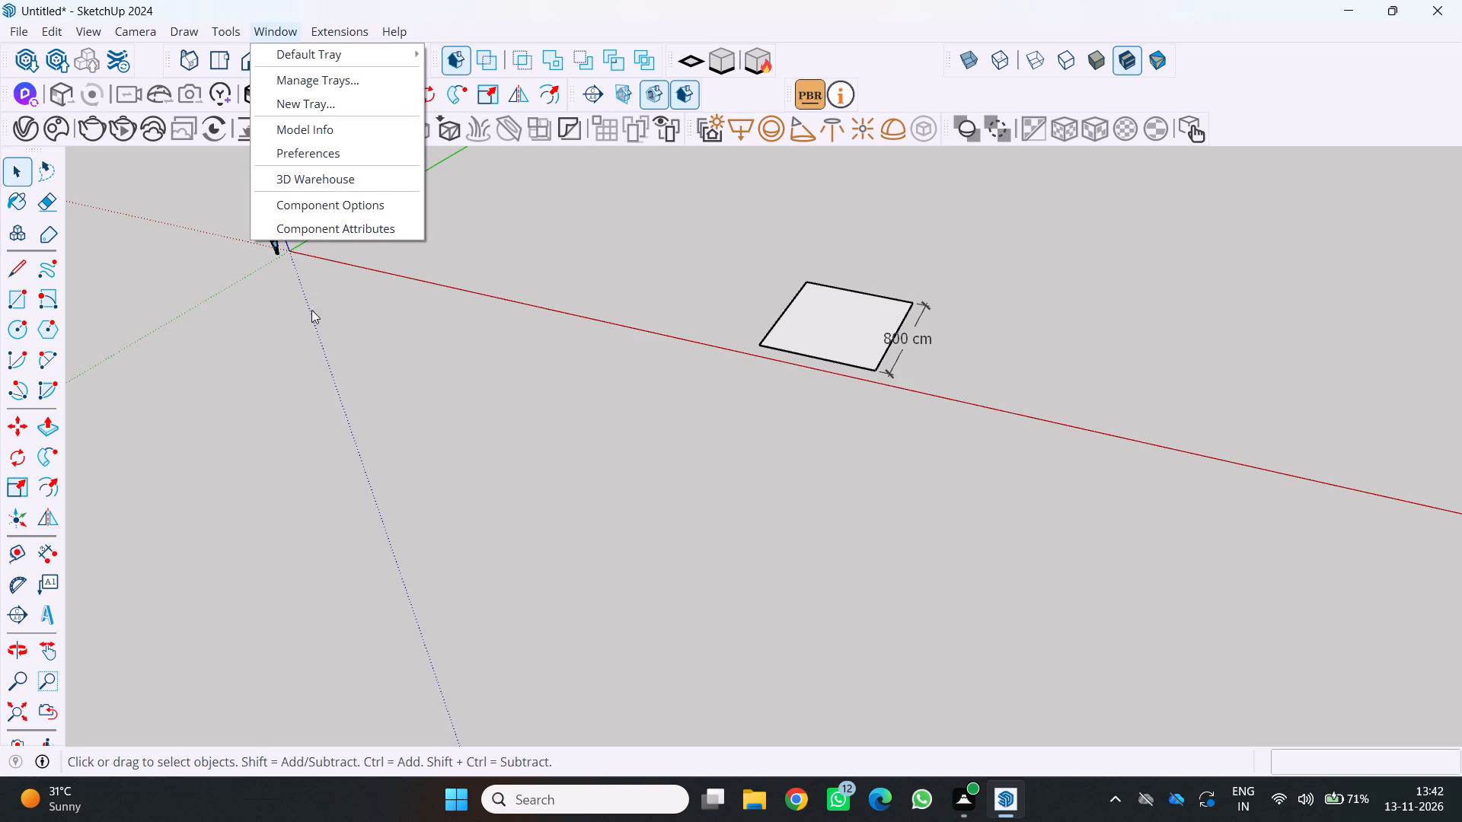
Measure the rectangle's edge nearest the red axis with the Dimension tool, without placing a dimension.
click(45, 557)
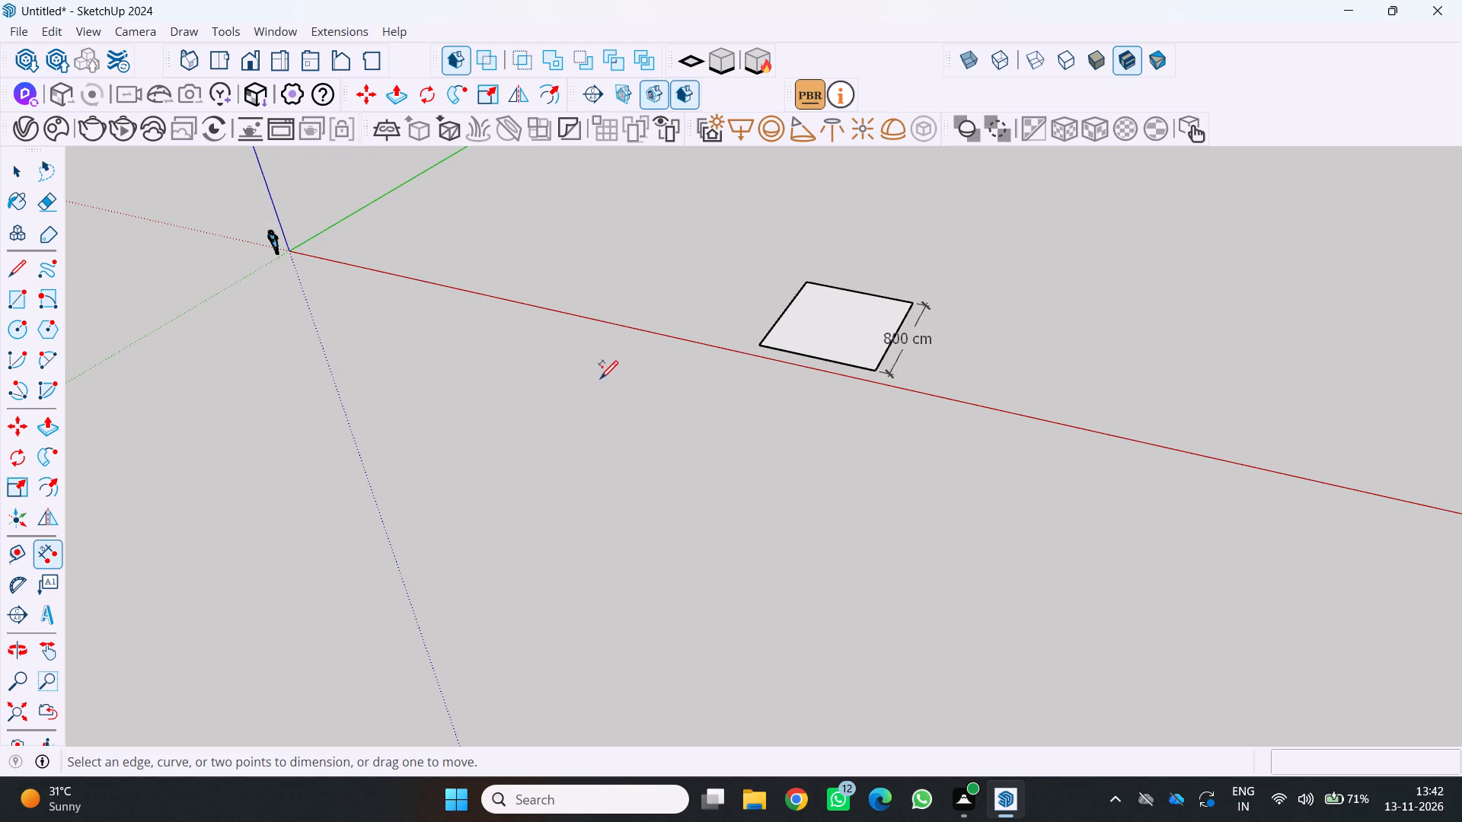
scroll(600, 378, up, 3)
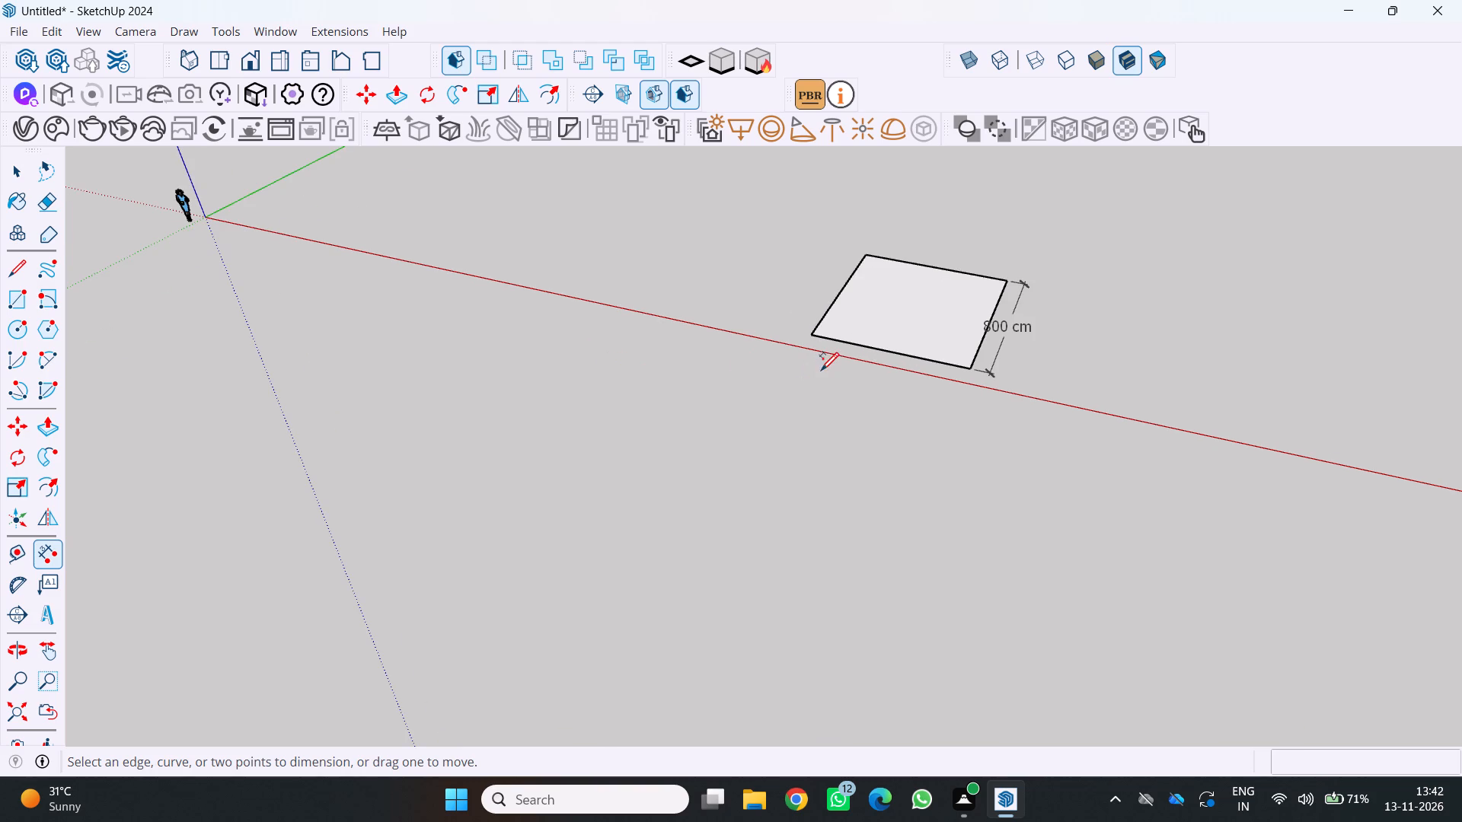
scroll(853, 358, up, 1)
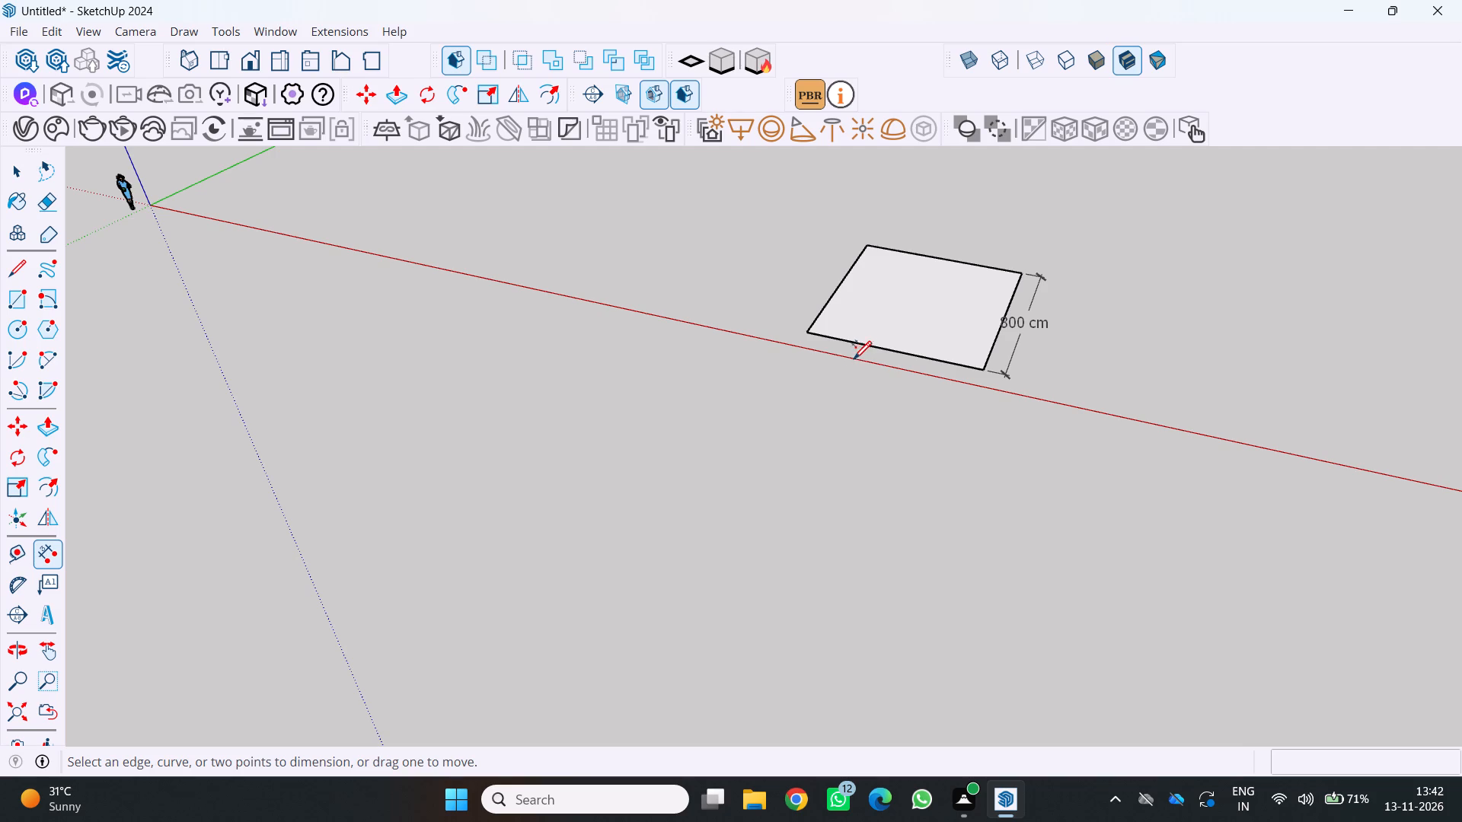
scroll(843, 362, up, 3)
click(799, 317)
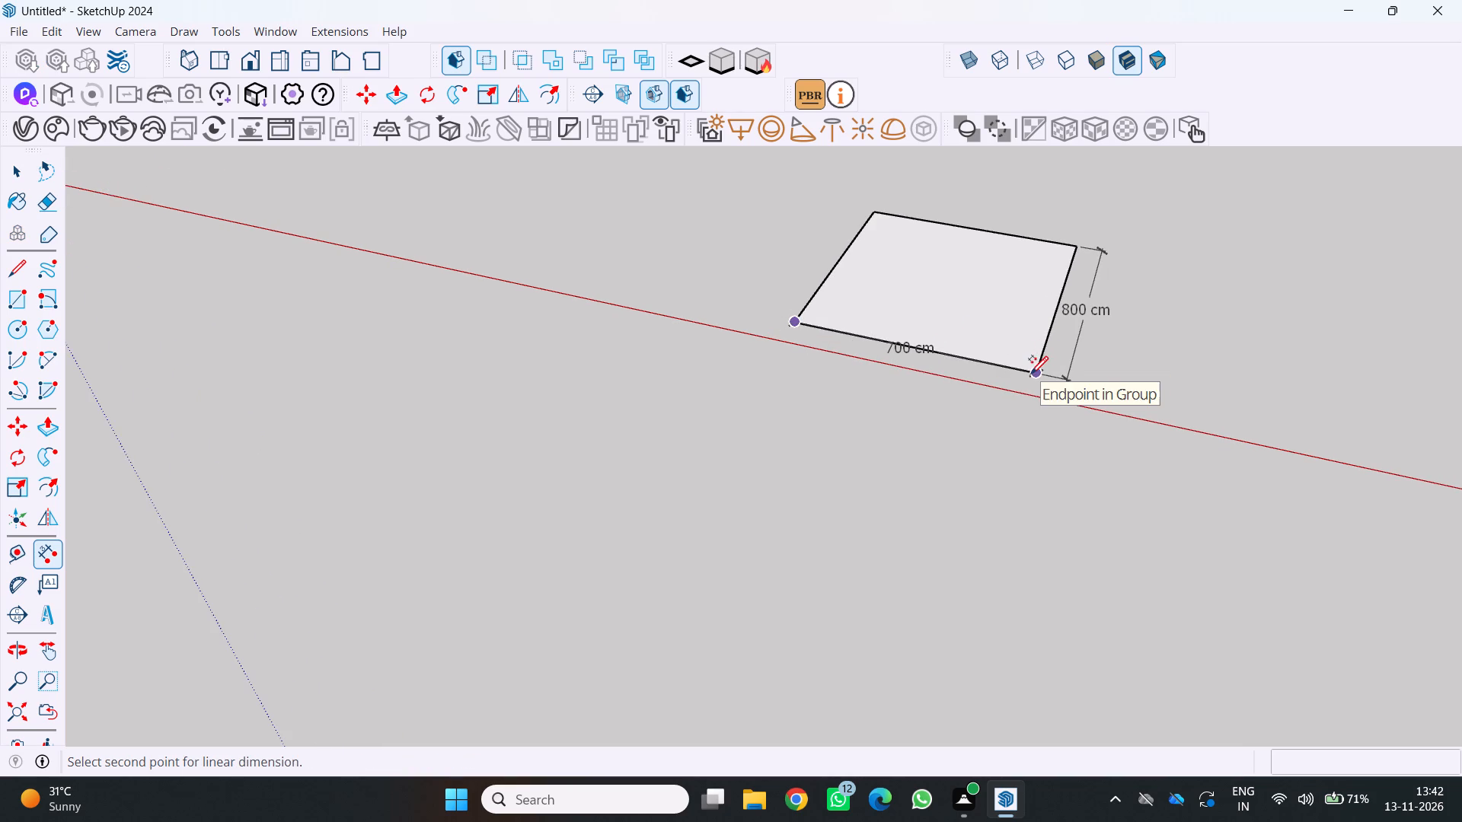
key(Escape)
scroll(1013, 374, down, 2)
middle_drag(1004, 378, 908, 374)
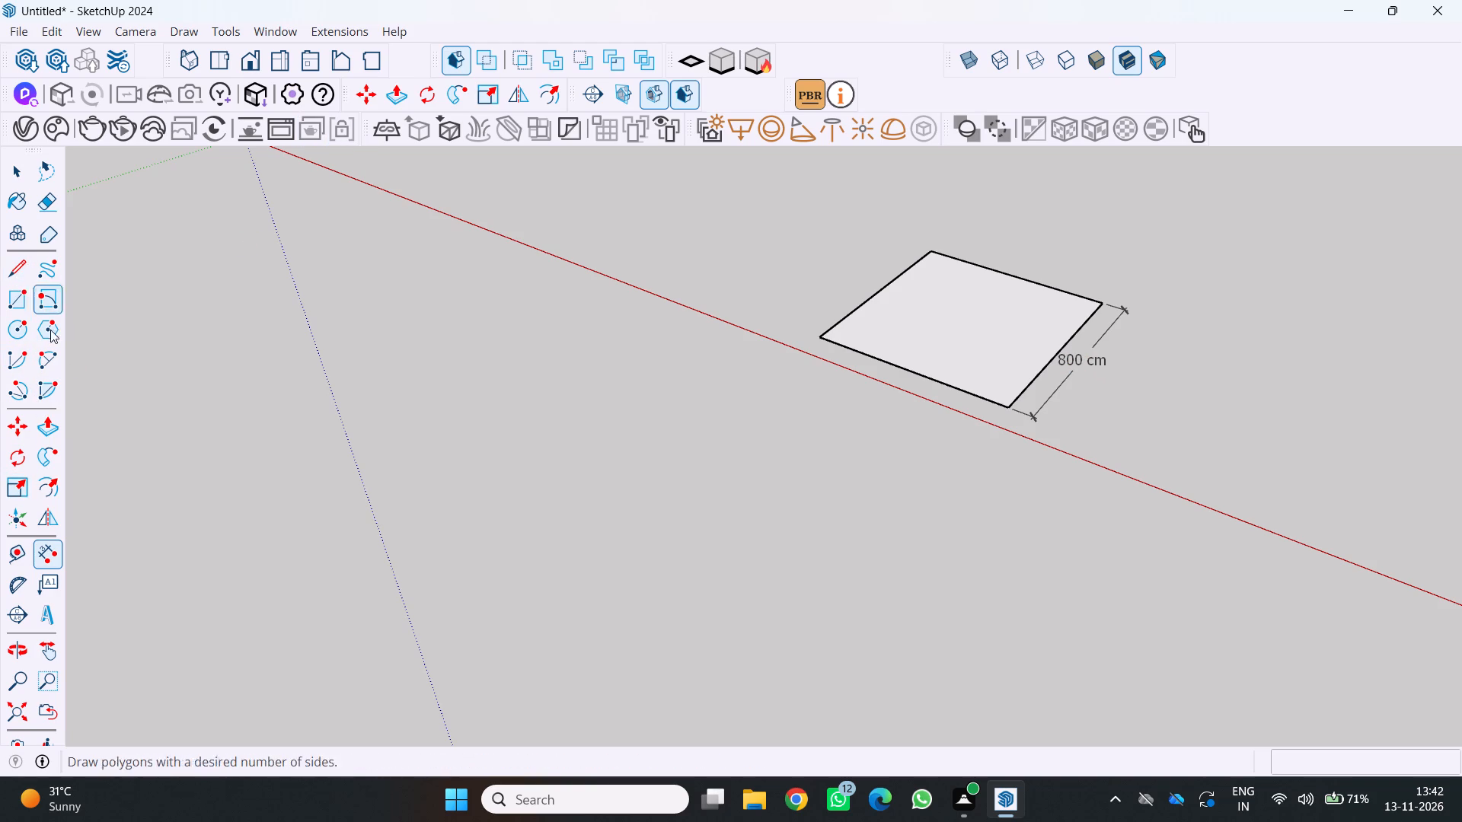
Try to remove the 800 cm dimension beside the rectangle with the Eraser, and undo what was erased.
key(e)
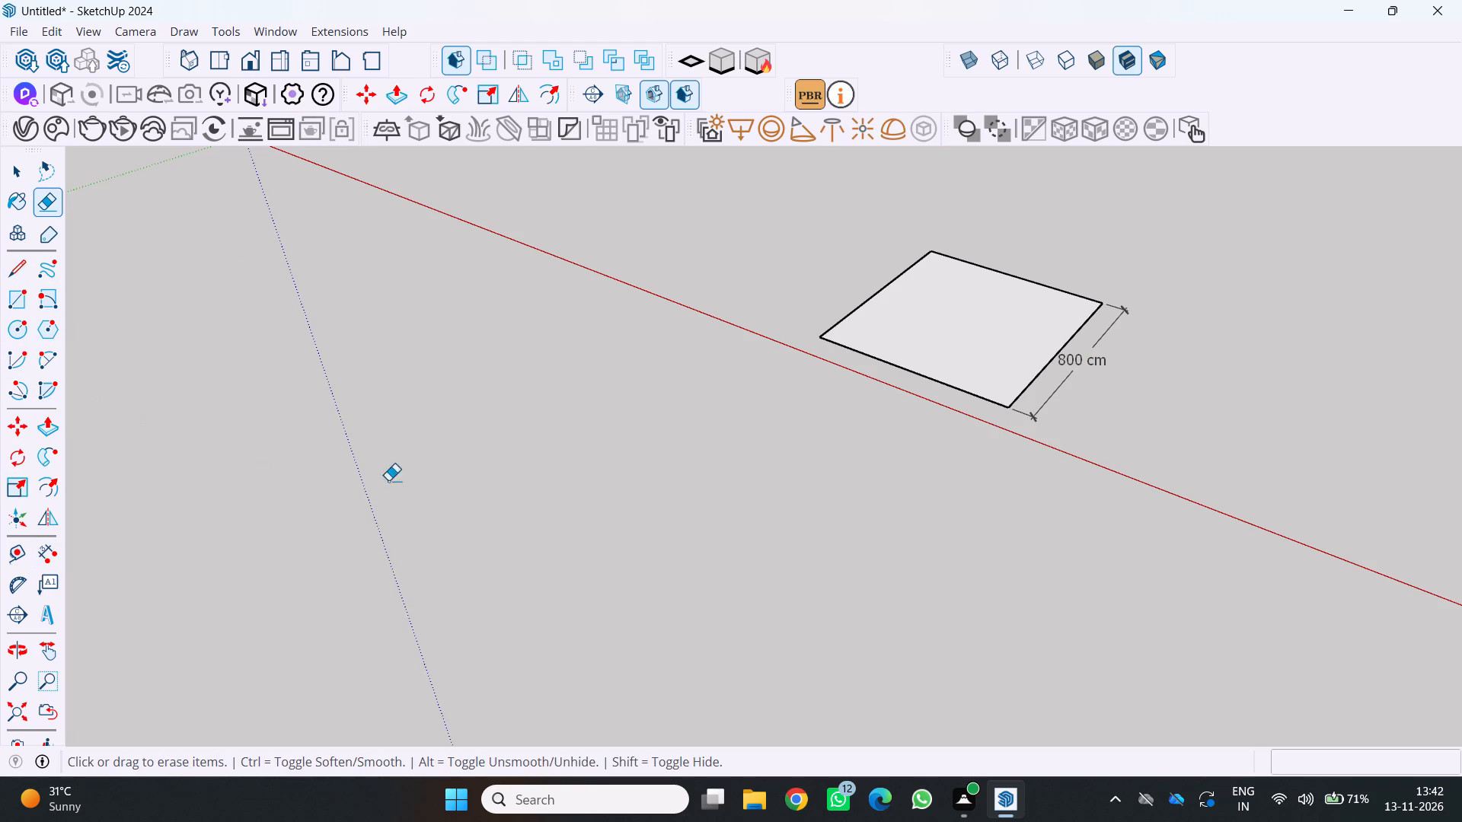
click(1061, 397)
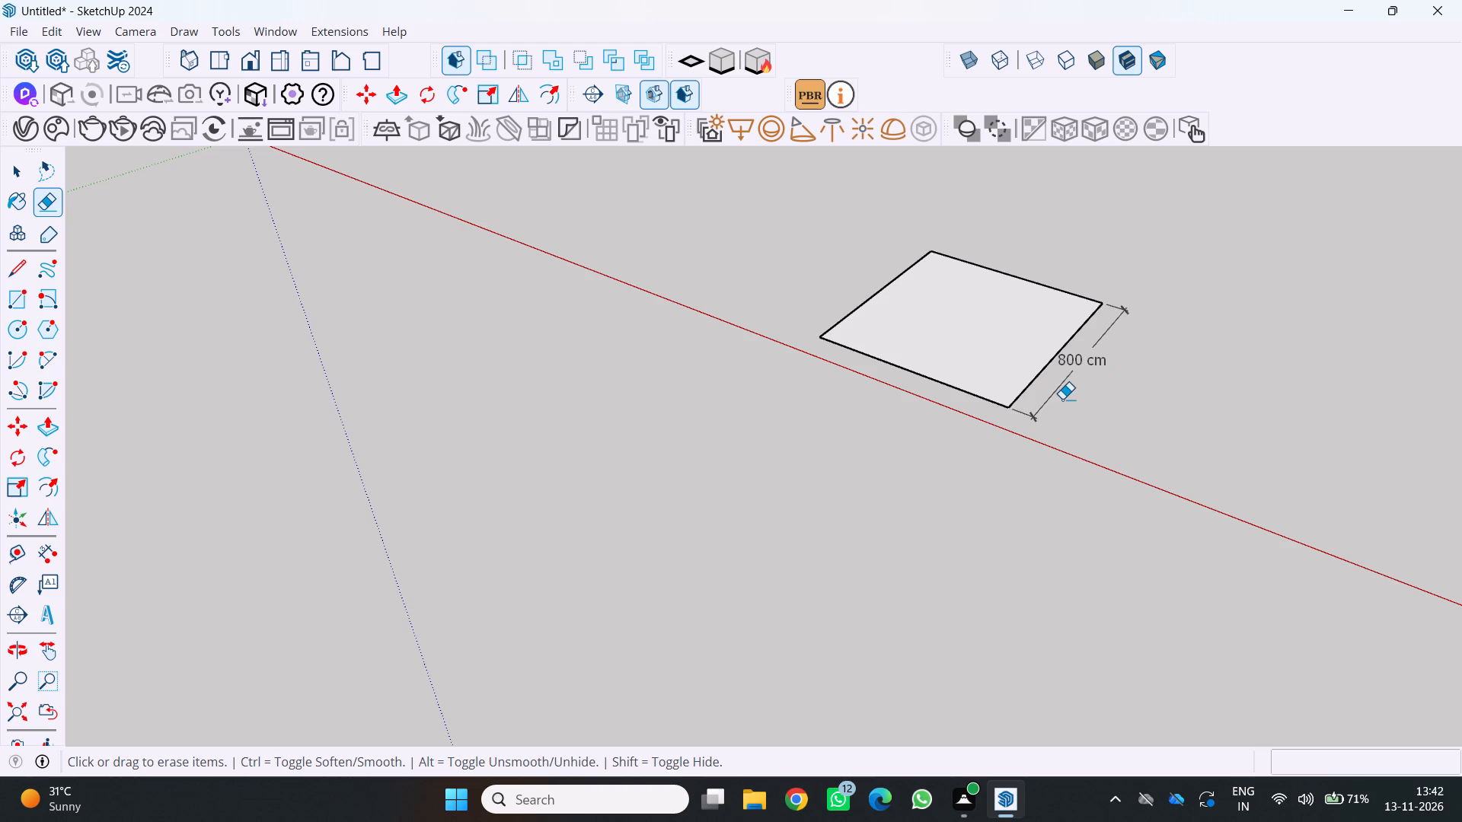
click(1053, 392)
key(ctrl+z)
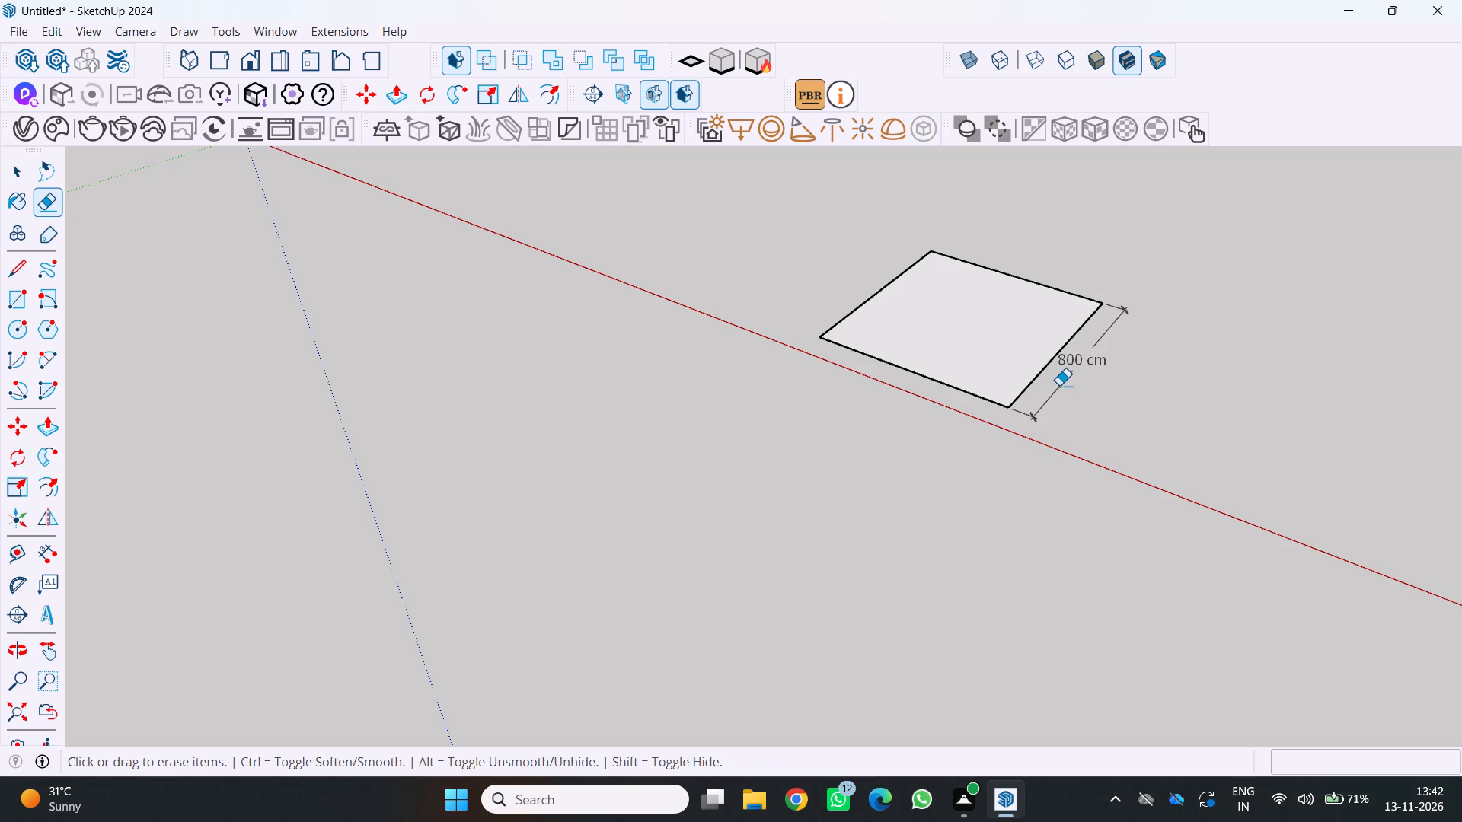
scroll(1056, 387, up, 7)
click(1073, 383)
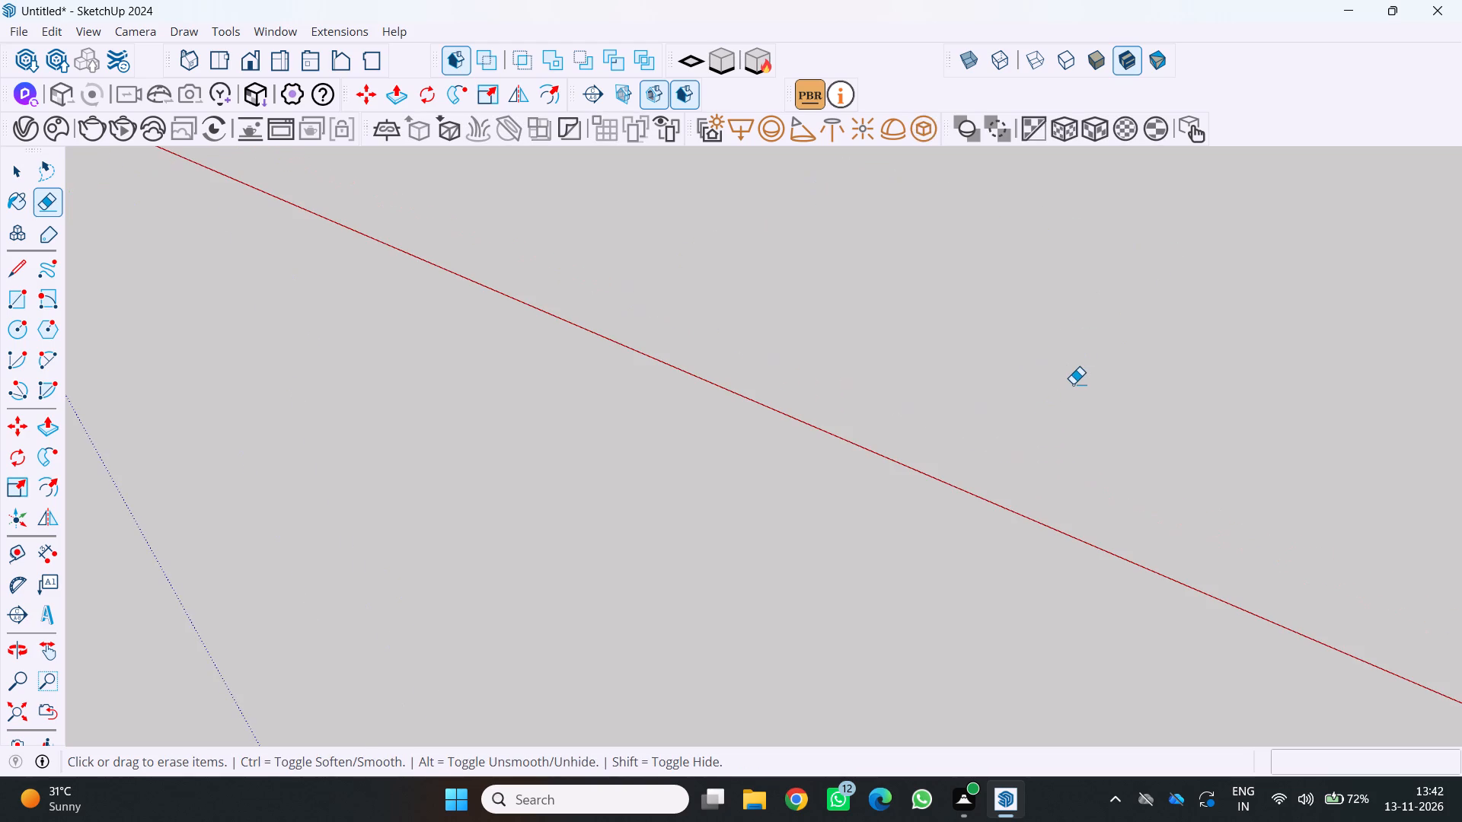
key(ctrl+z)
Open the rectangle's group for editing and delete the 800 cm dimension beside it.
key(space)
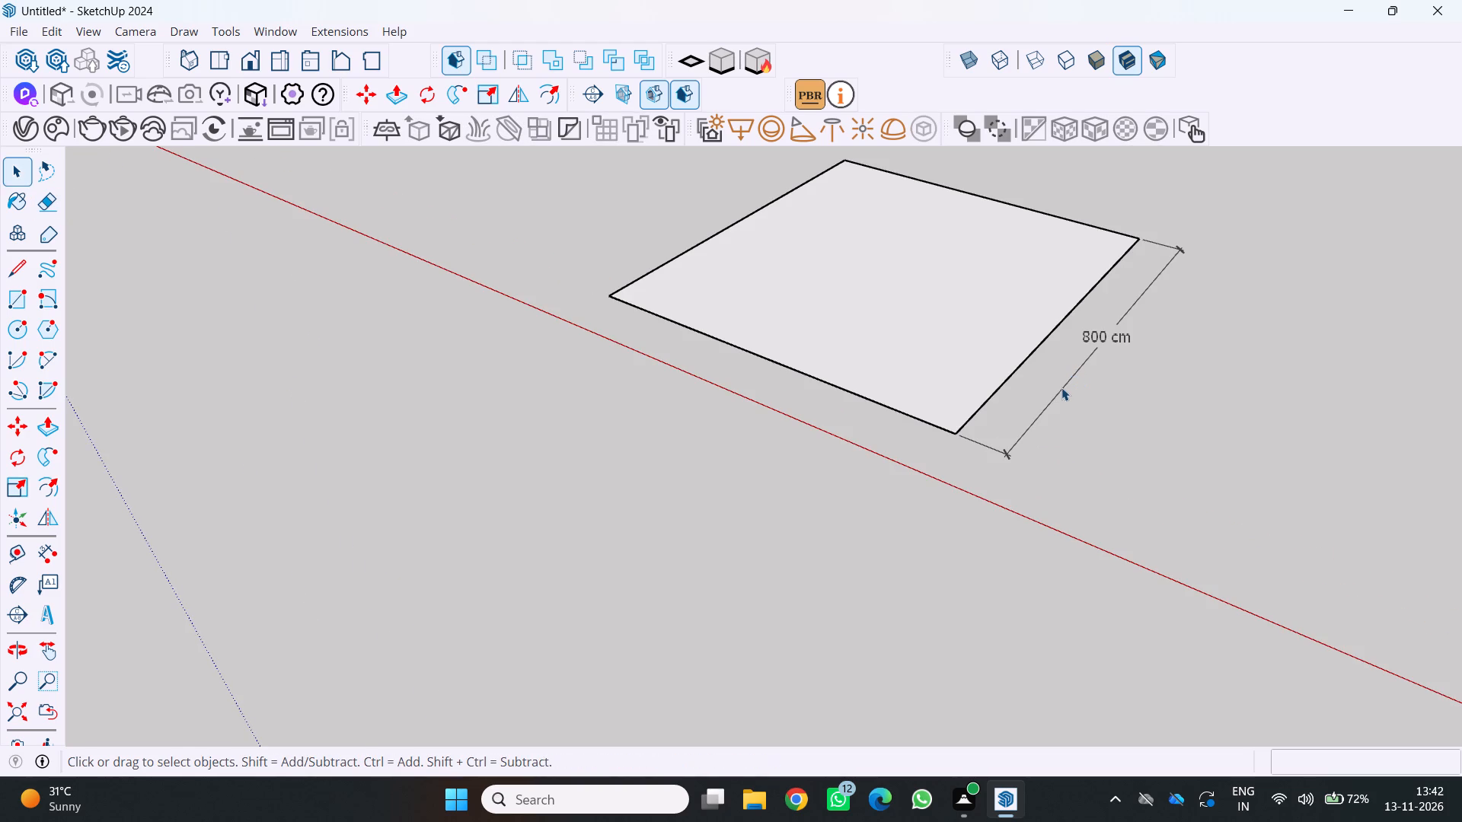
click(1061, 387)
triple_click(1061, 387)
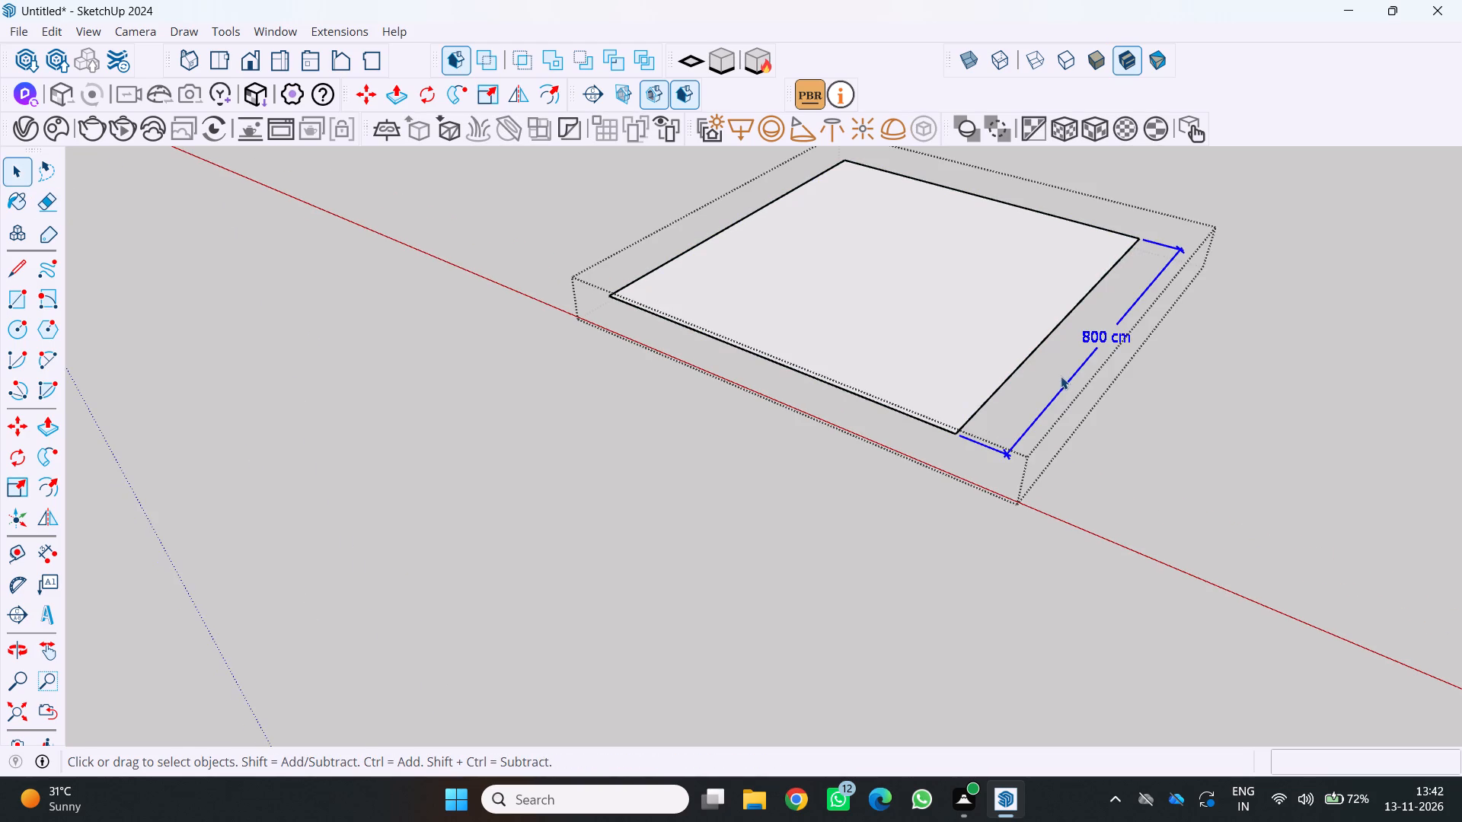
key(Delete)
Extrude the 700 by 800 cm rectangle upward by 15 cm with Push/Pull.
scroll(1004, 400, down, 2)
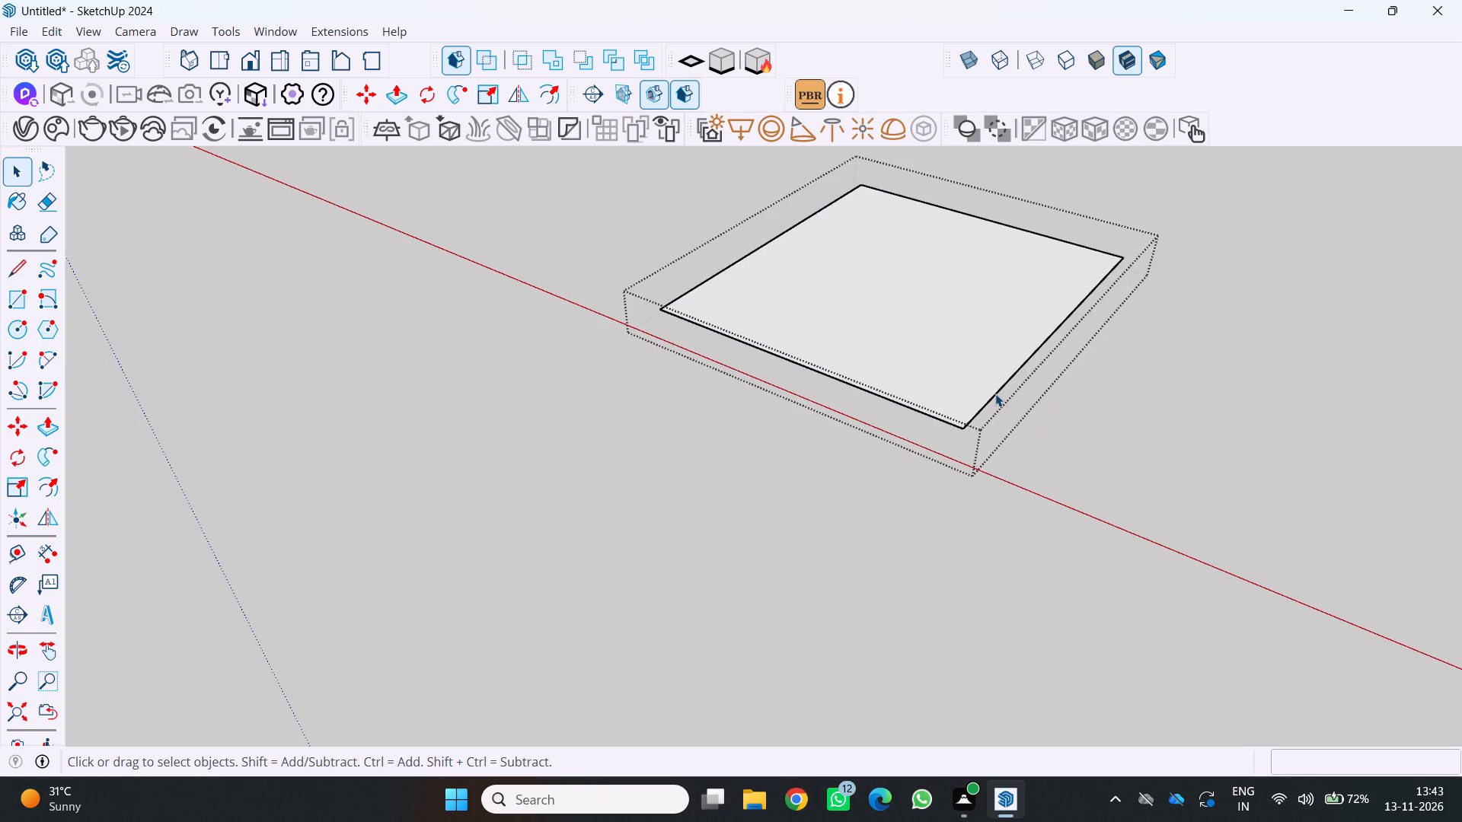
key(p)
click(944, 345)
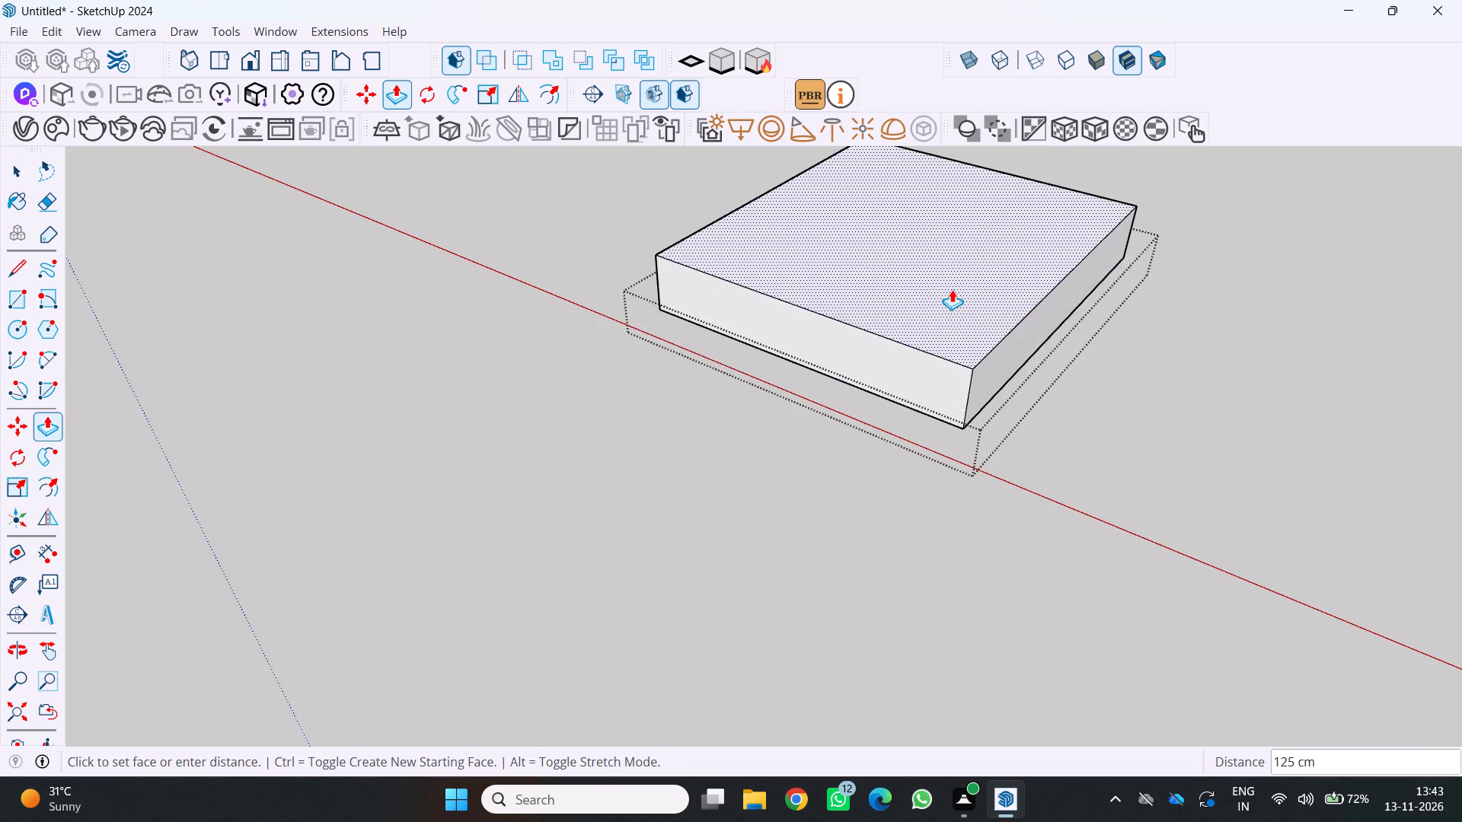
key(1)
key(5)
key(Return)
Inspect the extruded slab from several sides and its position relative to the axes and origin.
scroll(1004, 375, up, 9)
middle_drag(993, 378, 1253, 423)
scroll(1253, 423, down, 3)
middle_click(1253, 423)
scroll(1152, 422, down, 5)
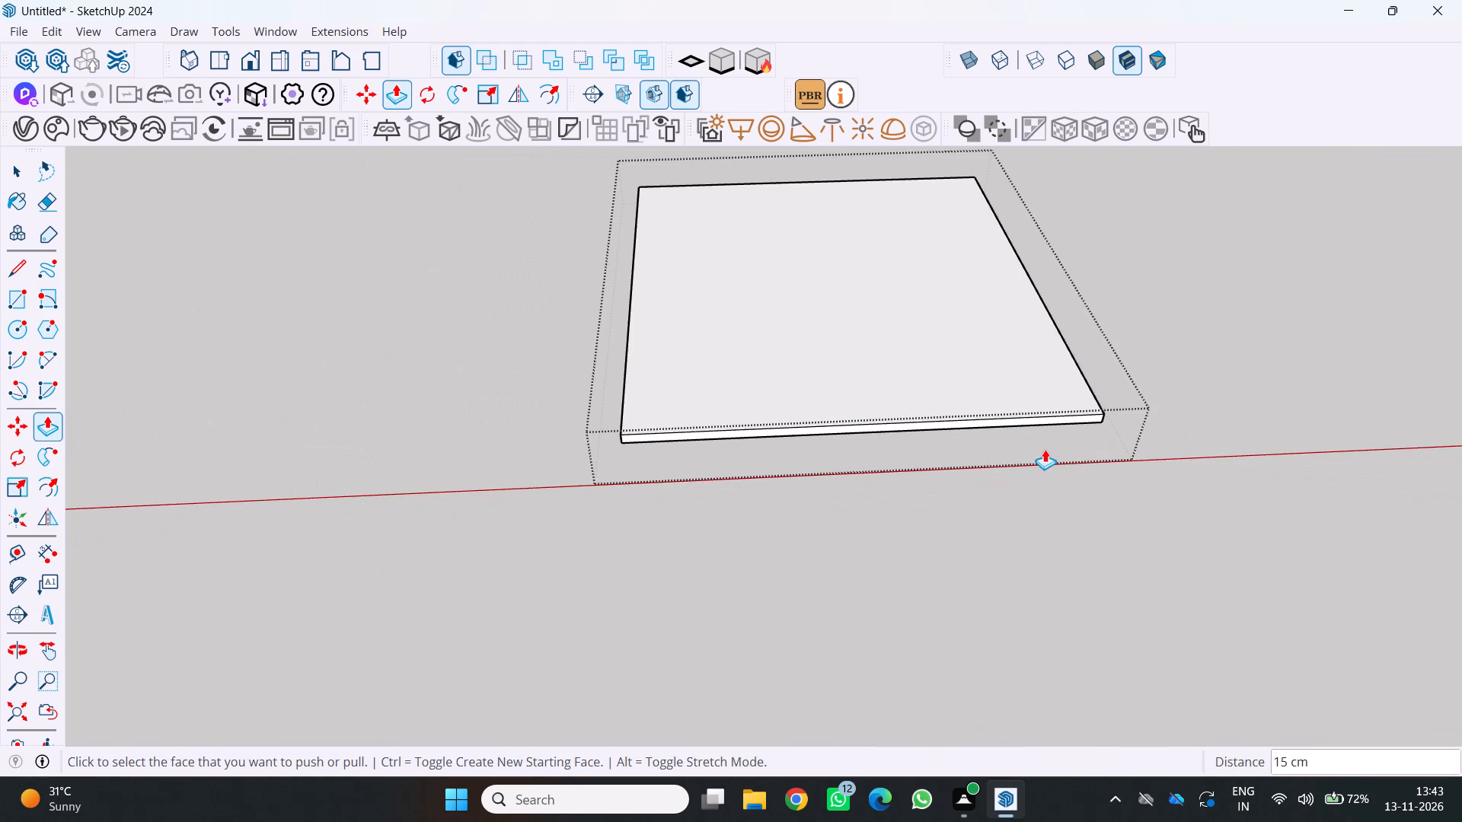
scroll(950, 464, up, 2)
middle_drag(950, 464, 556, 548)
scroll(556, 548, down, 4)
scroll(669, 540, up, 4)
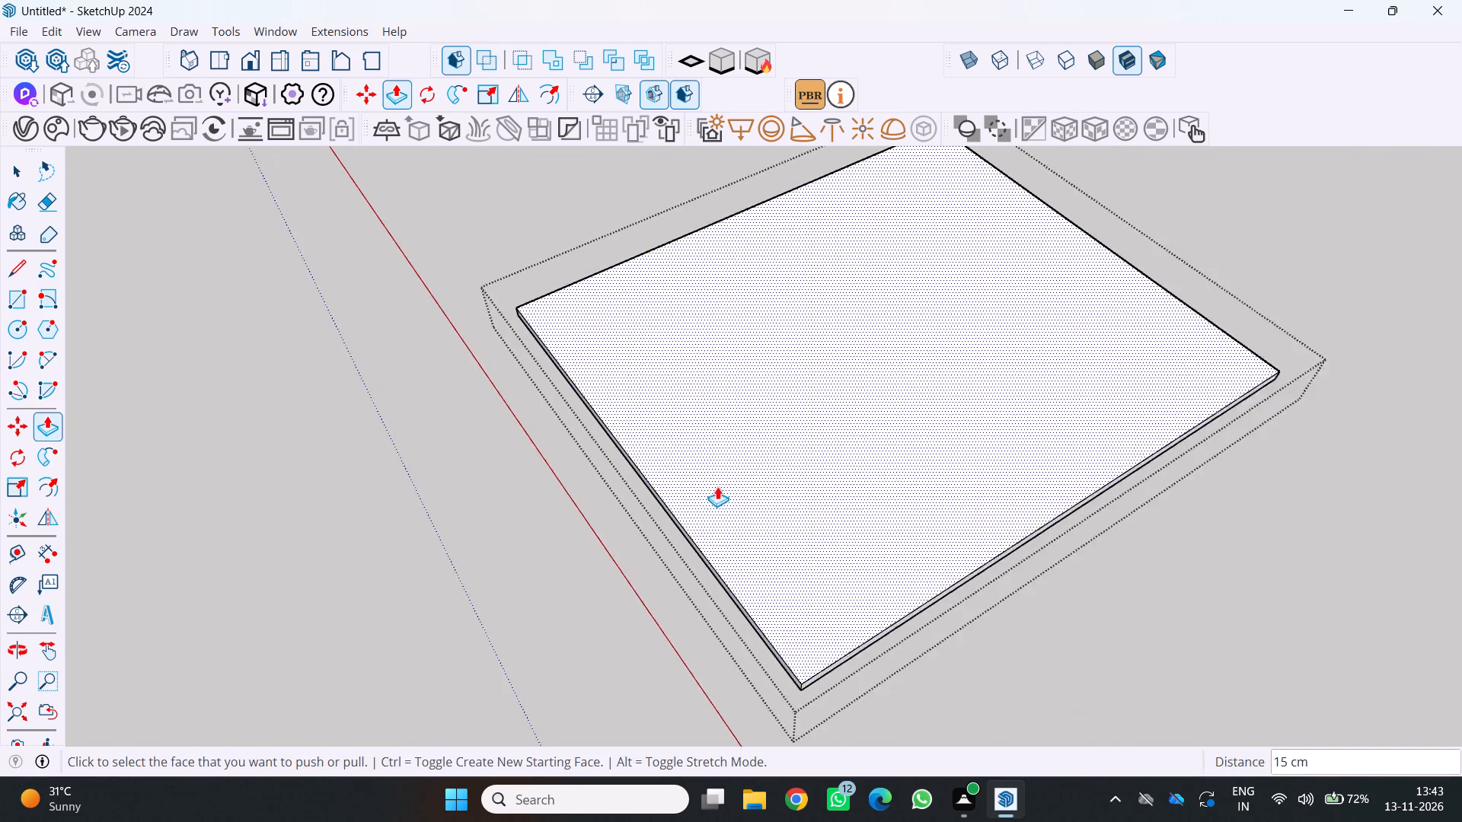
middle_drag(744, 487, 964, 406)
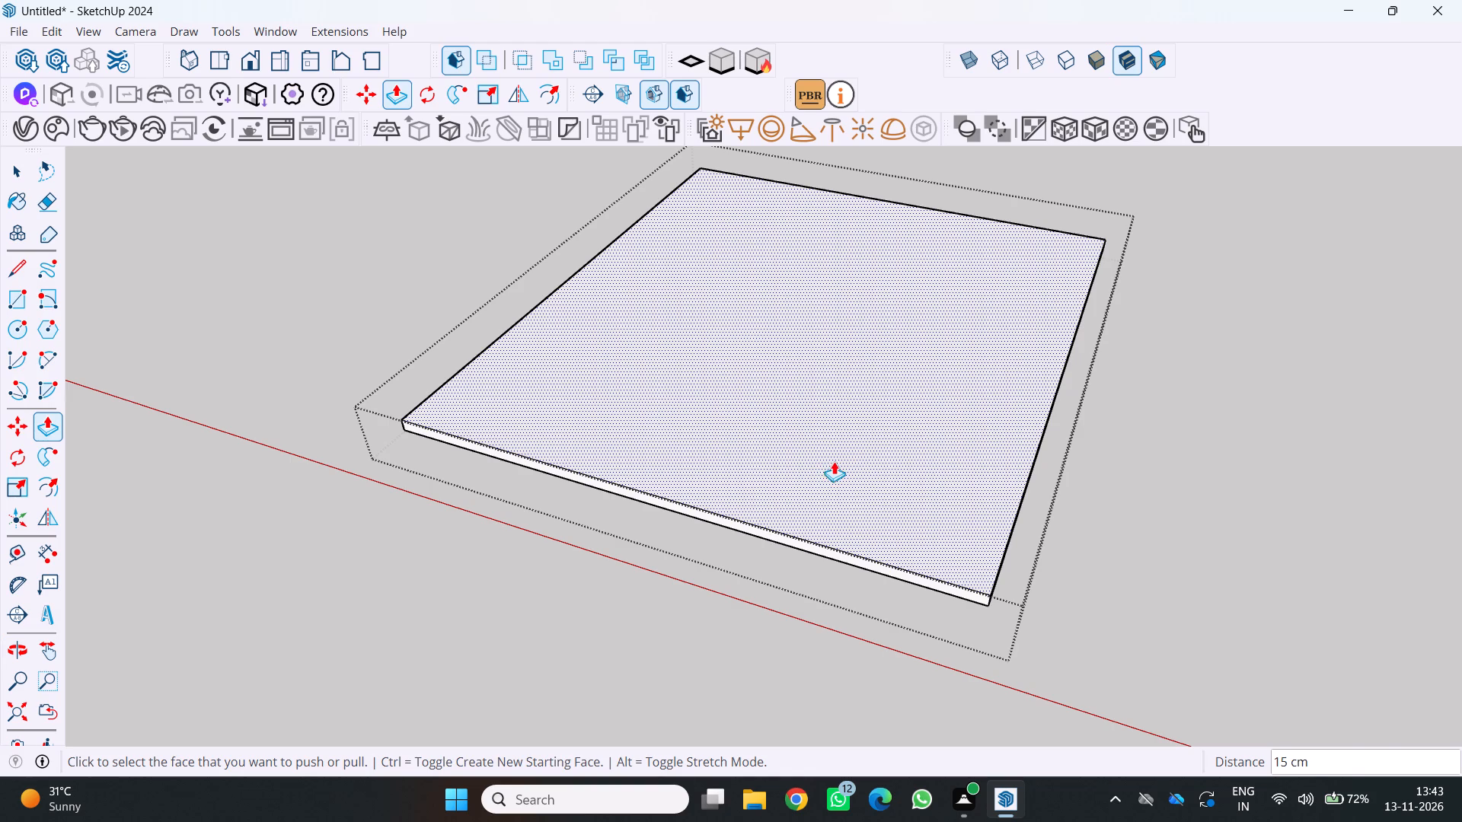
scroll(822, 466, down, 4)
middle_drag(840, 466, 510, 244)
middle_drag(557, 282, 763, 357)
scroll(636, 392, down, 2)
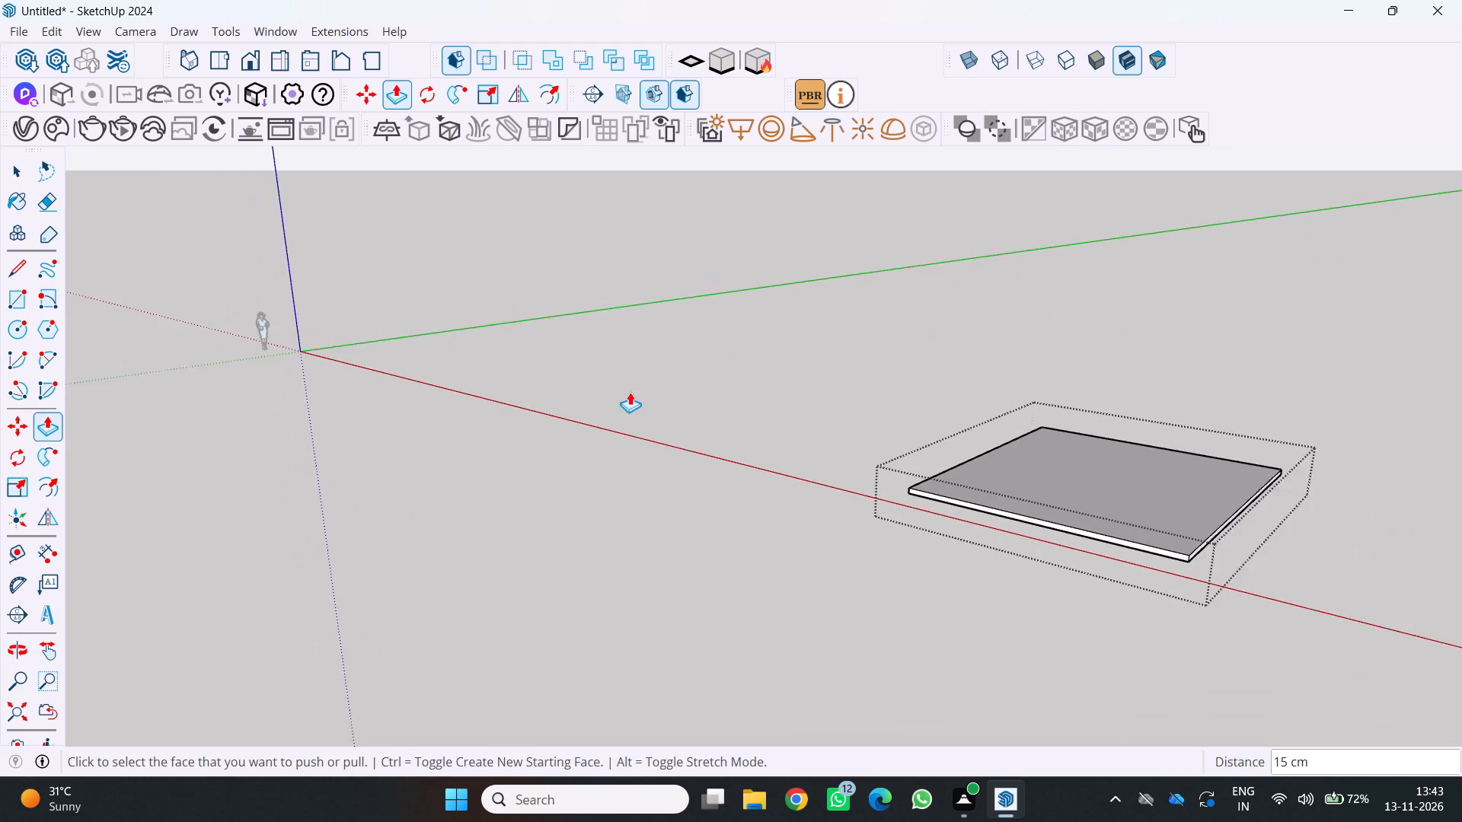
scroll(630, 392, down, 2)
middle_drag(595, 394, 311, 460)
scroll(307, 464, down, 4)
middle_drag(585, 539, 674, 569)
Offset the outline of the slab's top face inward by 15 cm.
scroll(604, 543, up, 1)
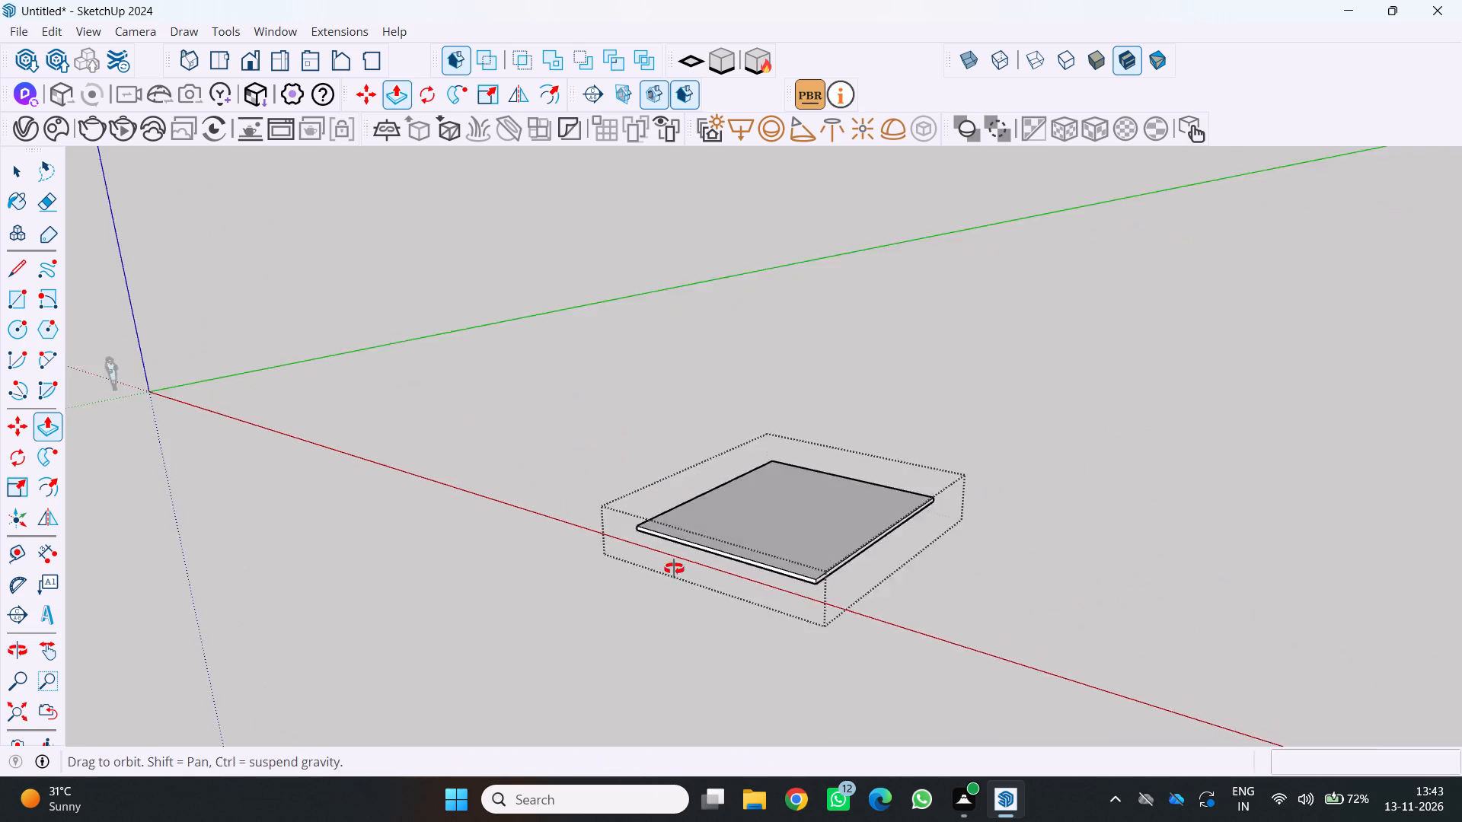
middle_drag(674, 569, 782, 559)
scroll(812, 543, up, 4)
key(f)
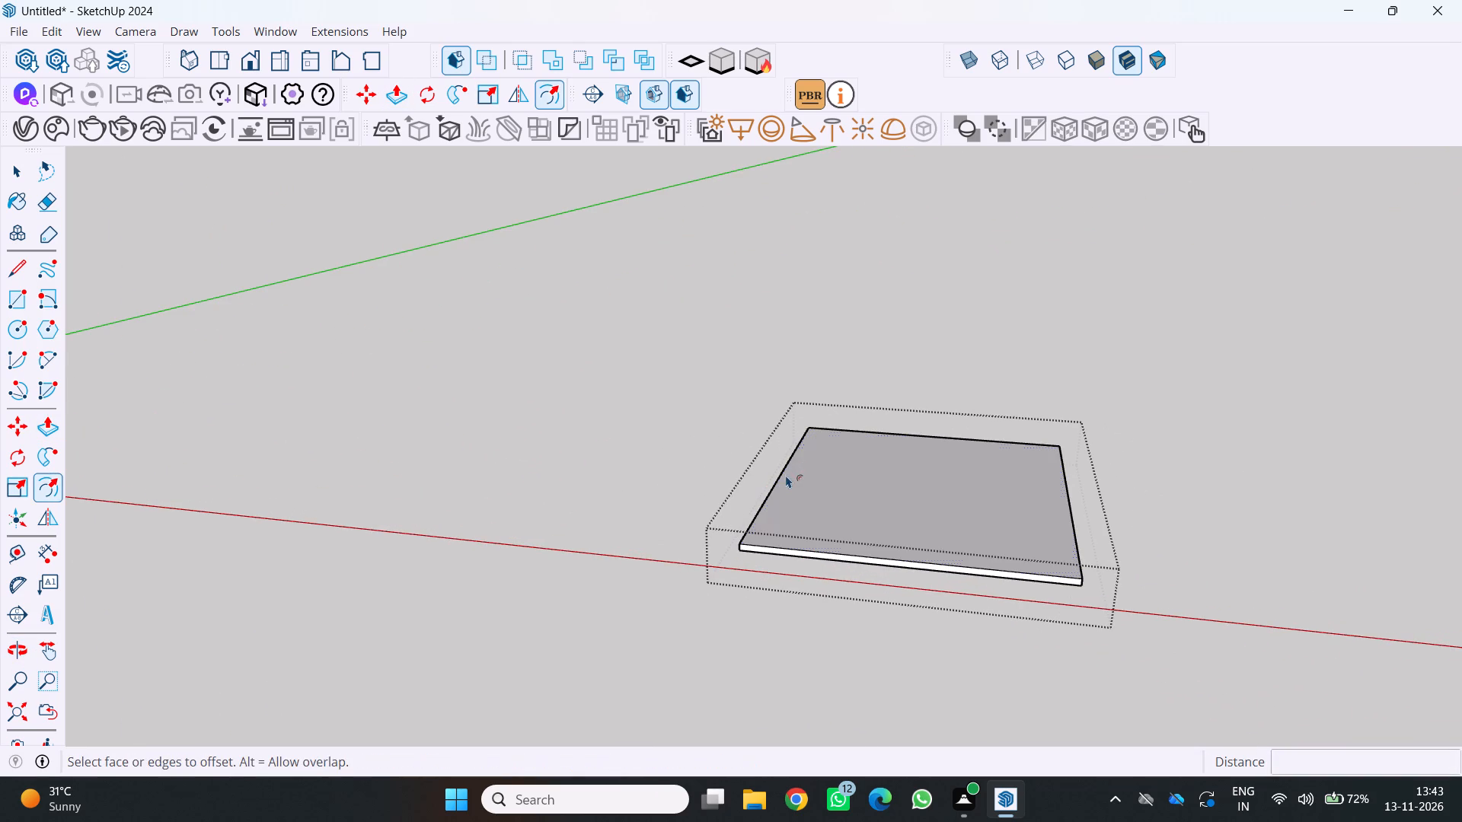
click(783, 482)
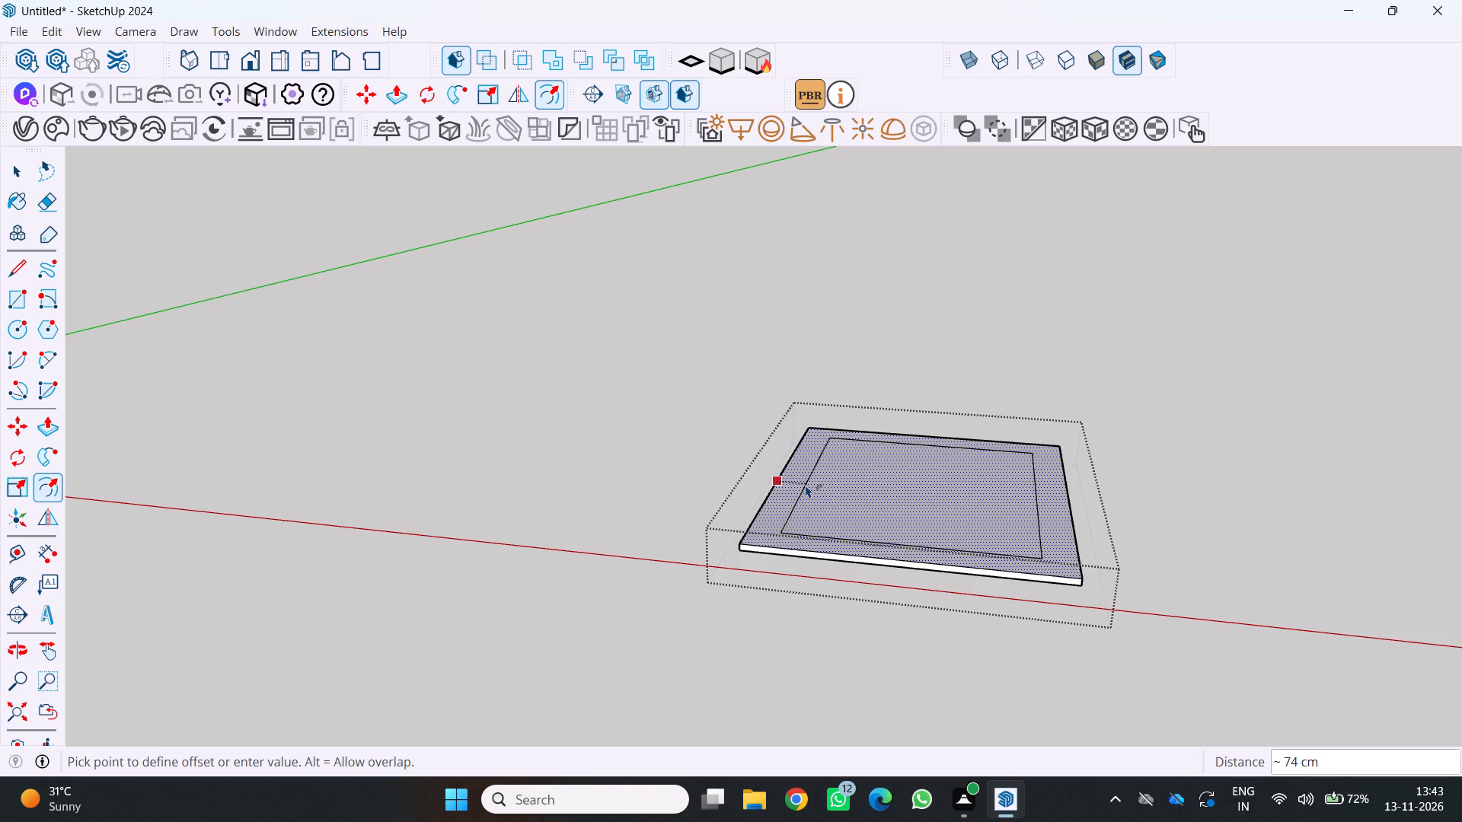
text(15)
key(Return)
Place a guide line across the slab's top, 100 cm in from the outer edge farthest from the red axis.
scroll(796, 502, up, 2)
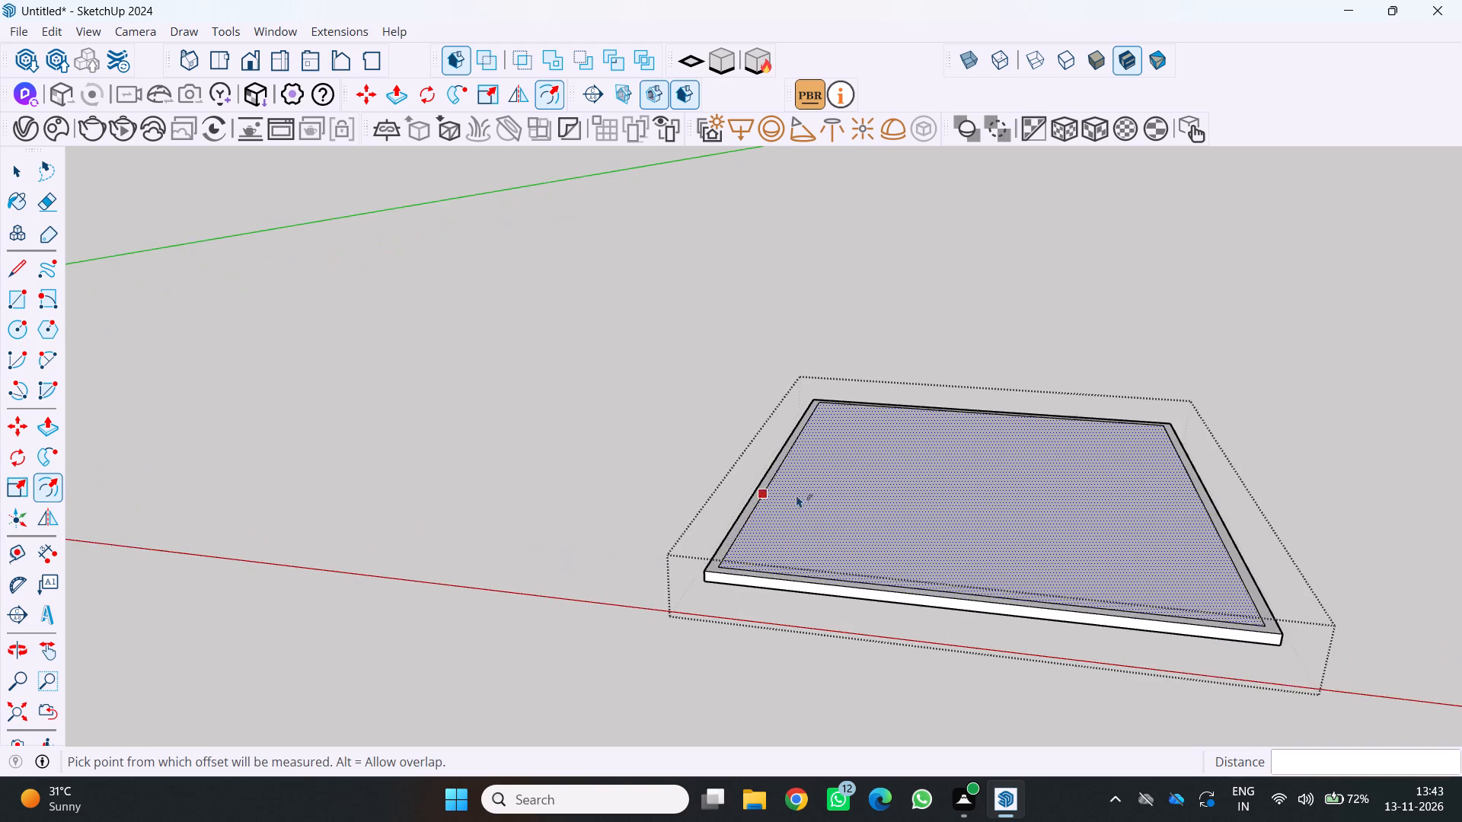
scroll(796, 495, up, 3)
middle_drag(793, 478, 803, 571)
middle_drag(754, 588, 662, 554)
middle_click(659, 550)
scroll(1080, 358, up, 1)
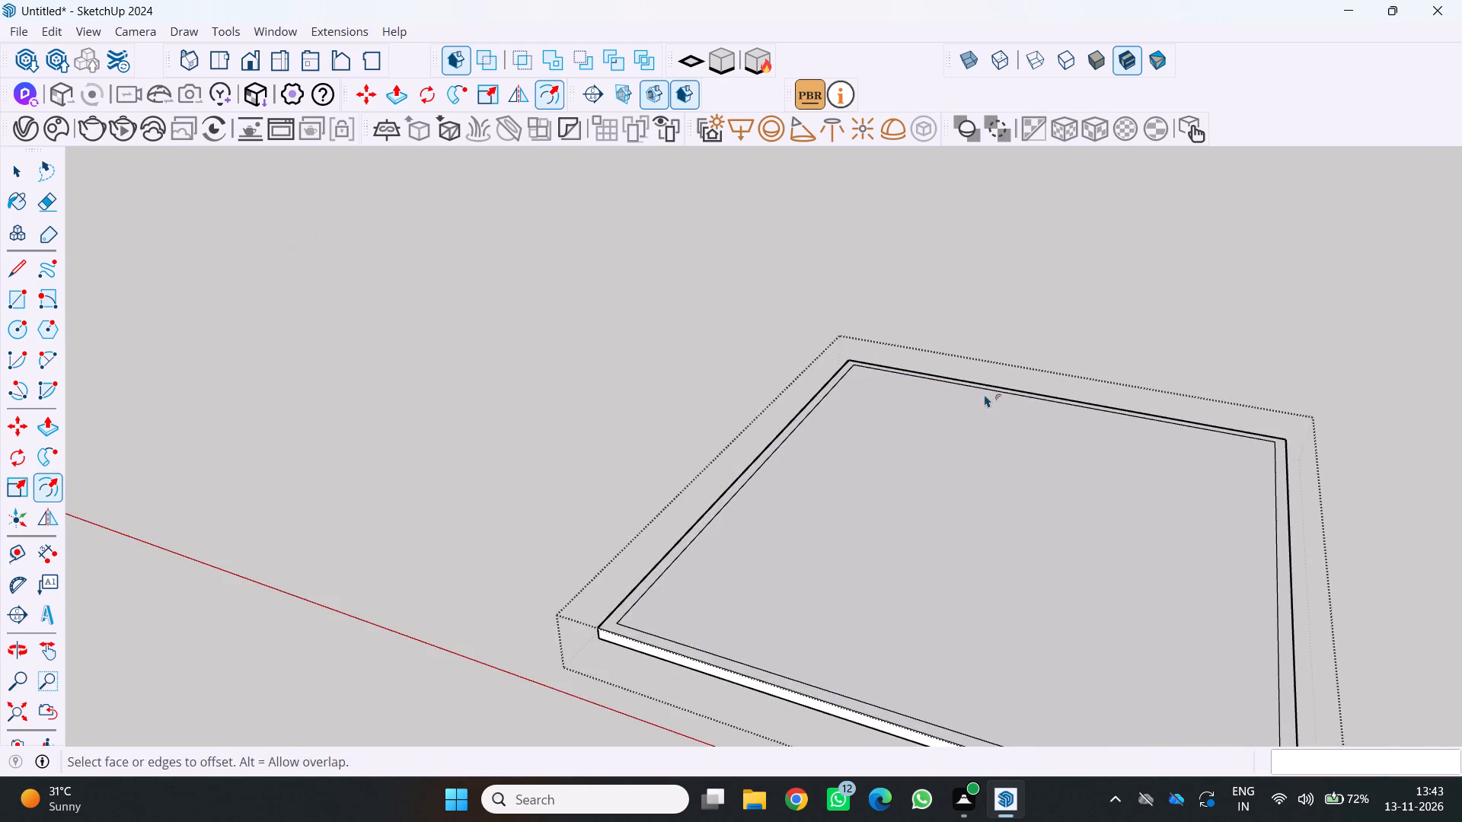
scroll(983, 394, up, 2)
middle_drag(974, 421, 961, 483)
scroll(1068, 369, up, 1)
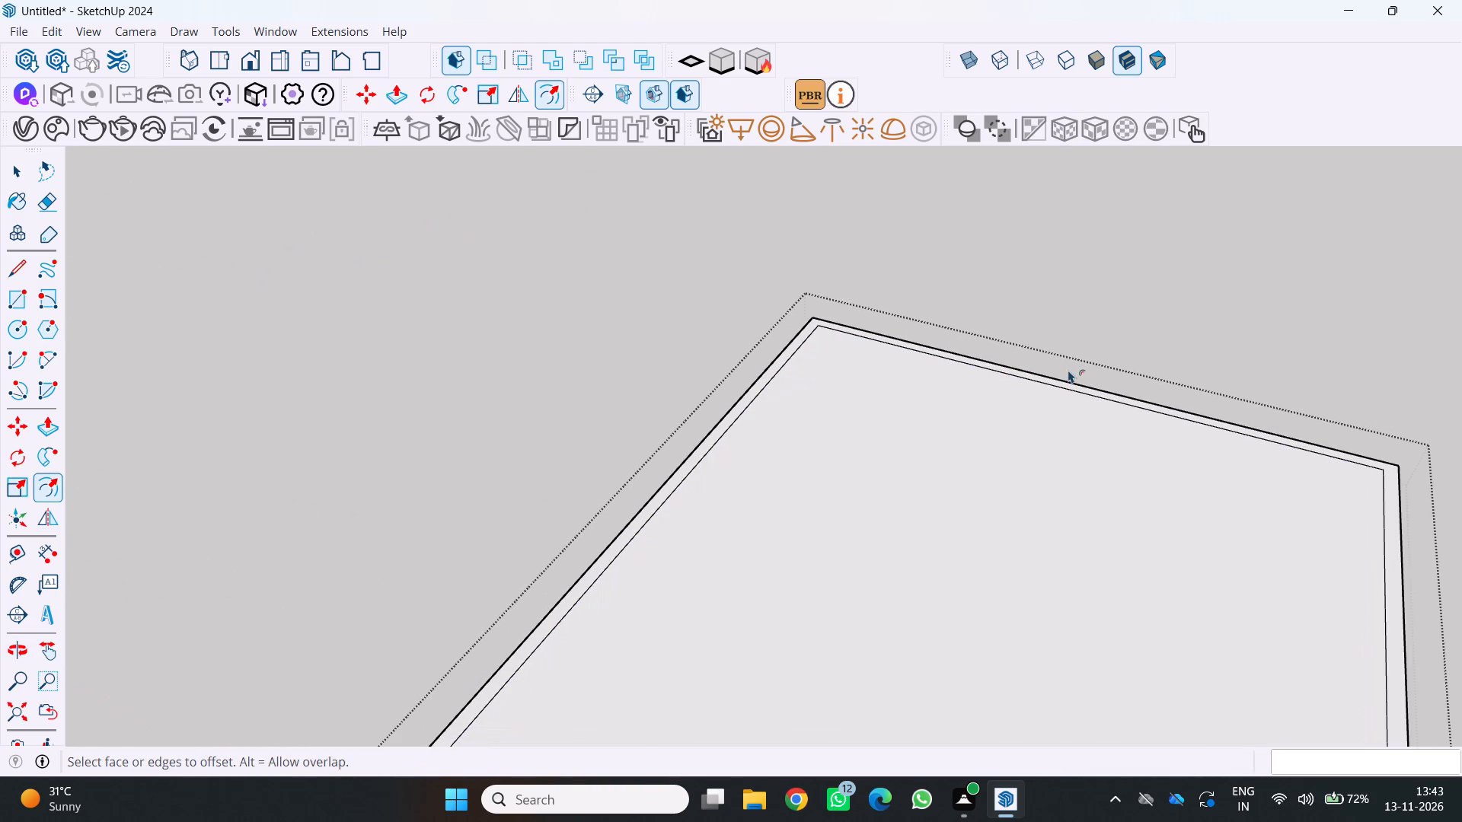
key(t)
click(1067, 382)
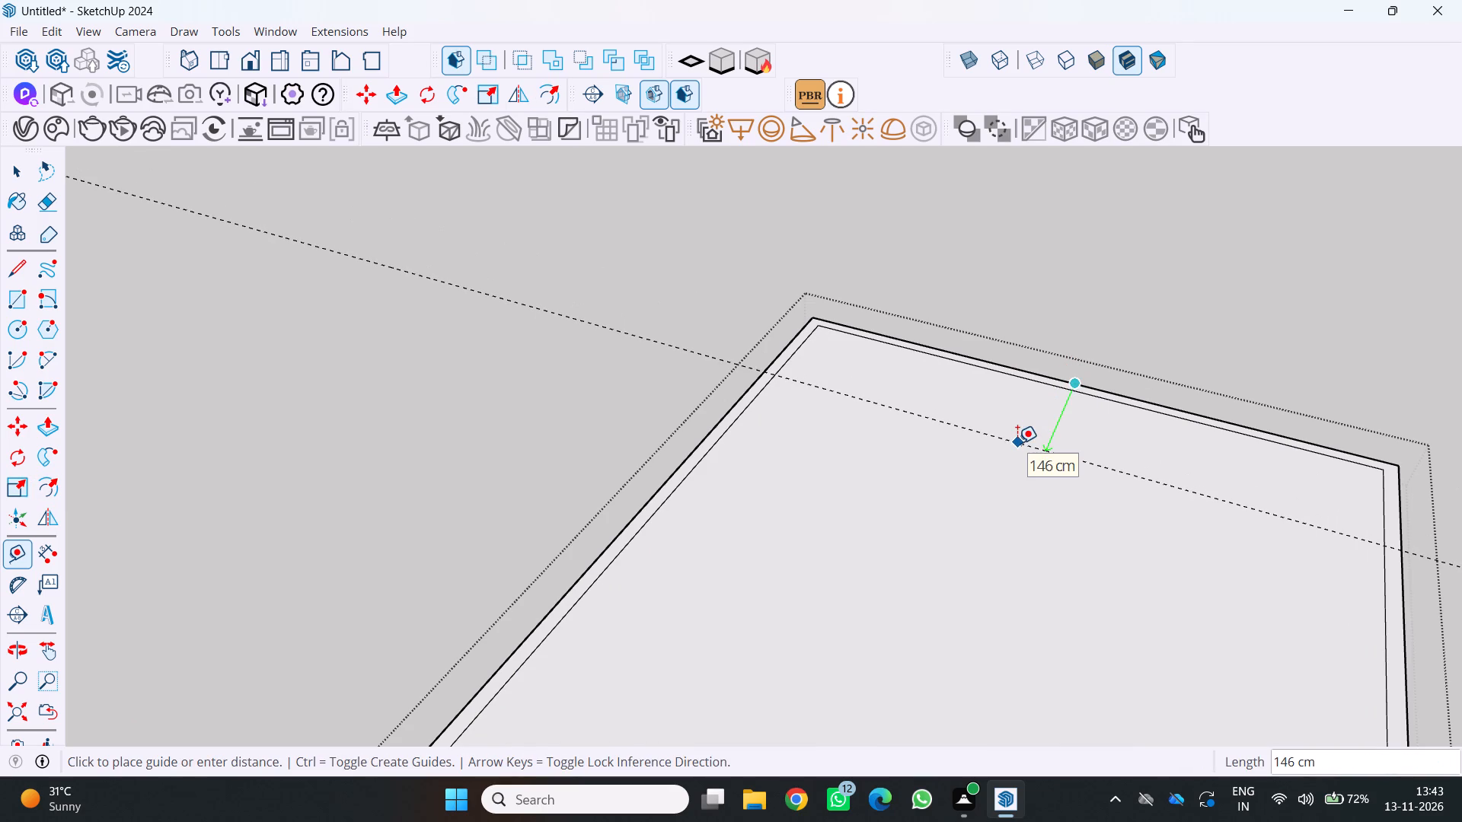
text(100)
key(Return)
key(F7)
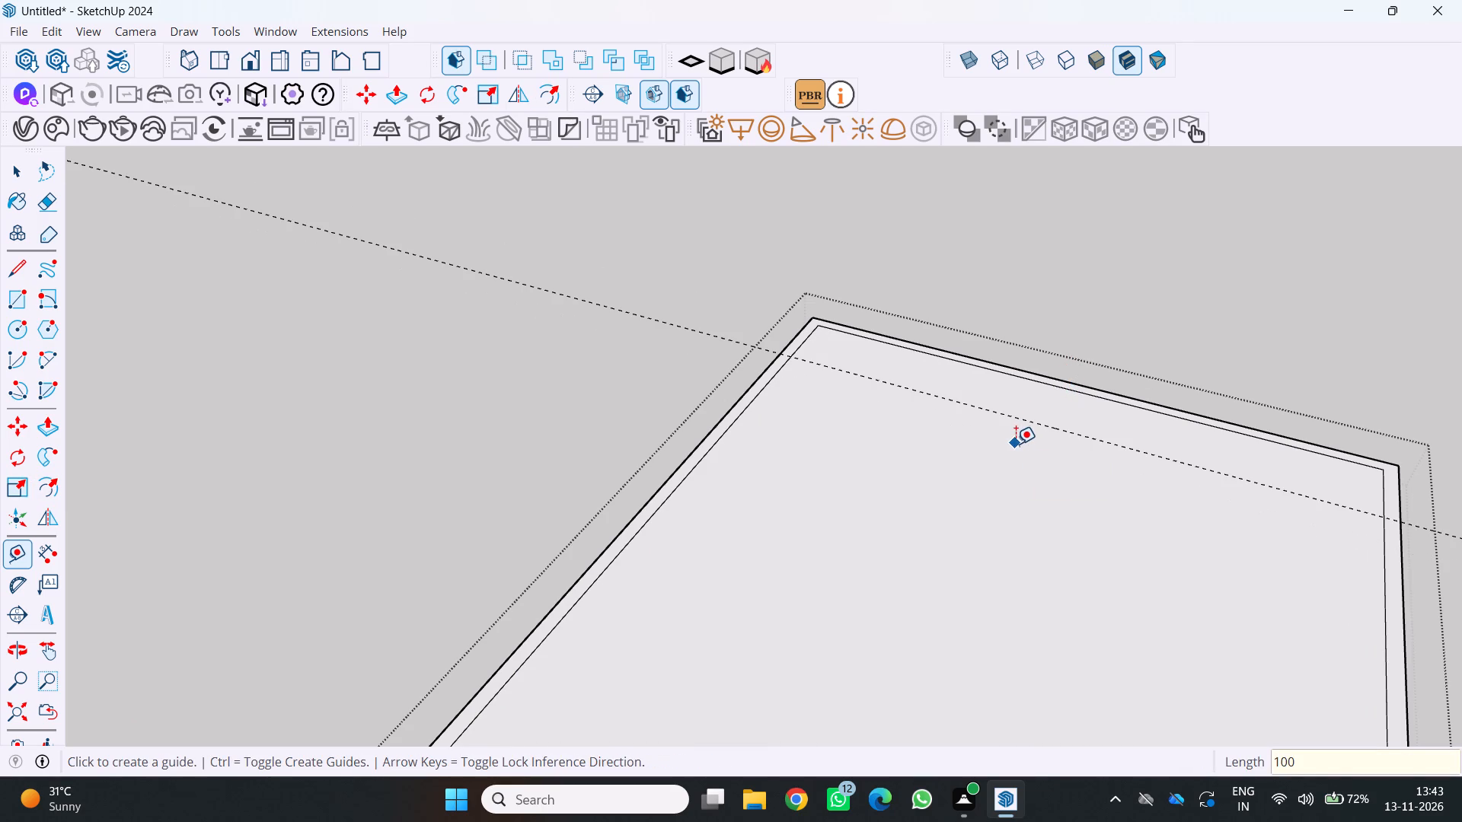
key(F7)
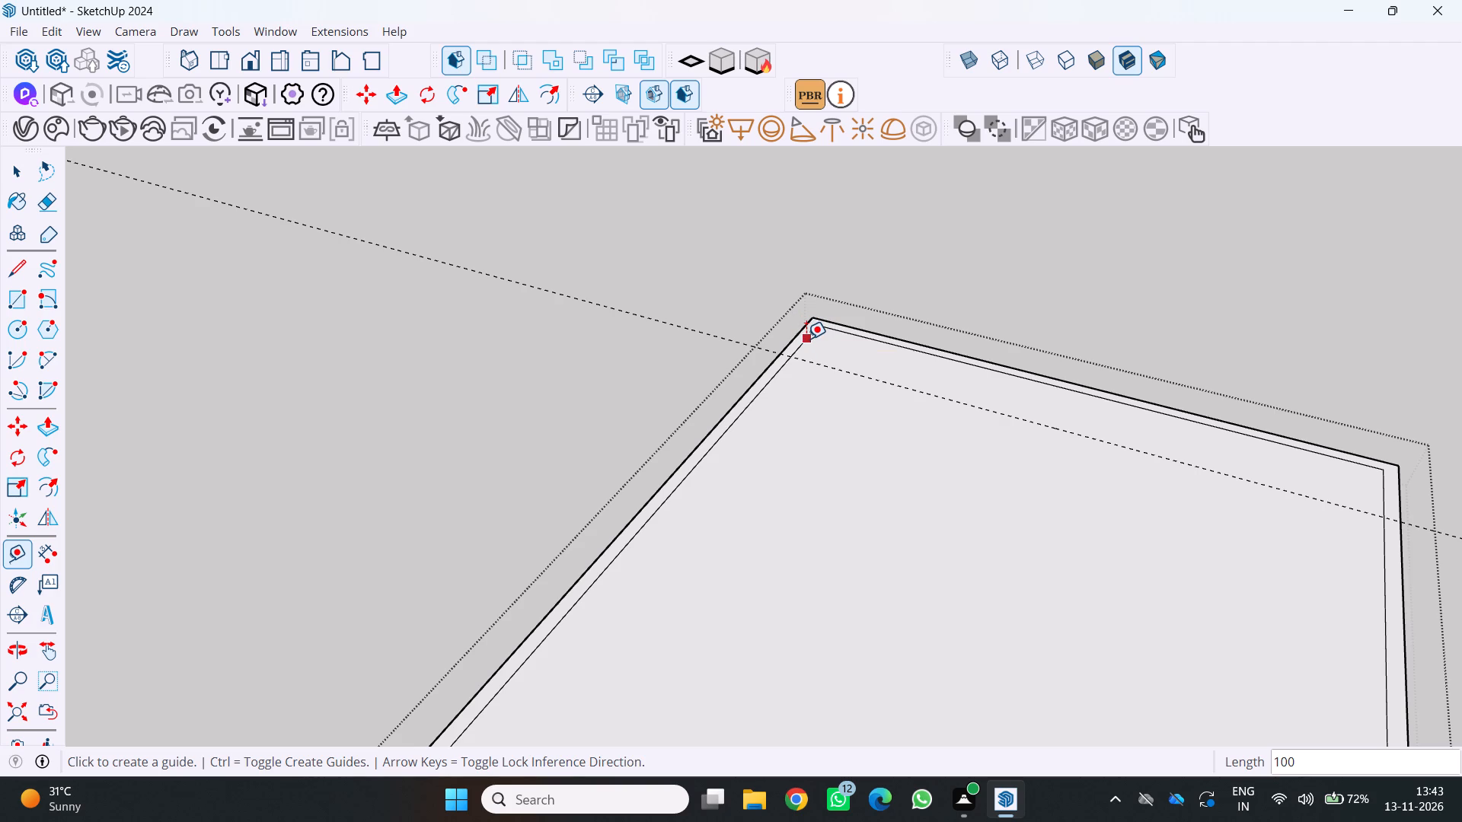
Place guide lines 15 cm inside the inner outline along both side edges that meet the far edge.
click(806, 339)
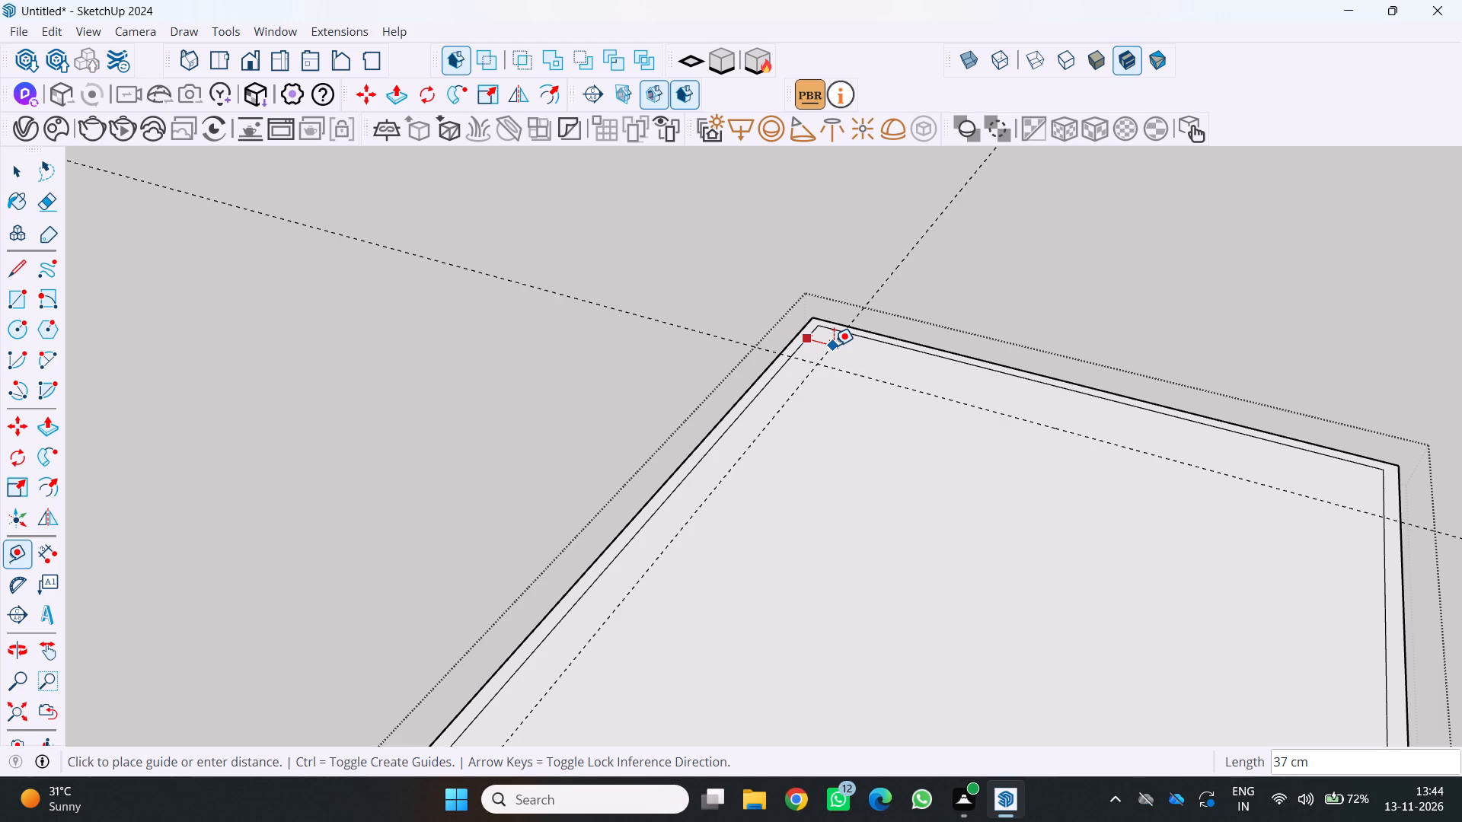
text(15)
key(Return)
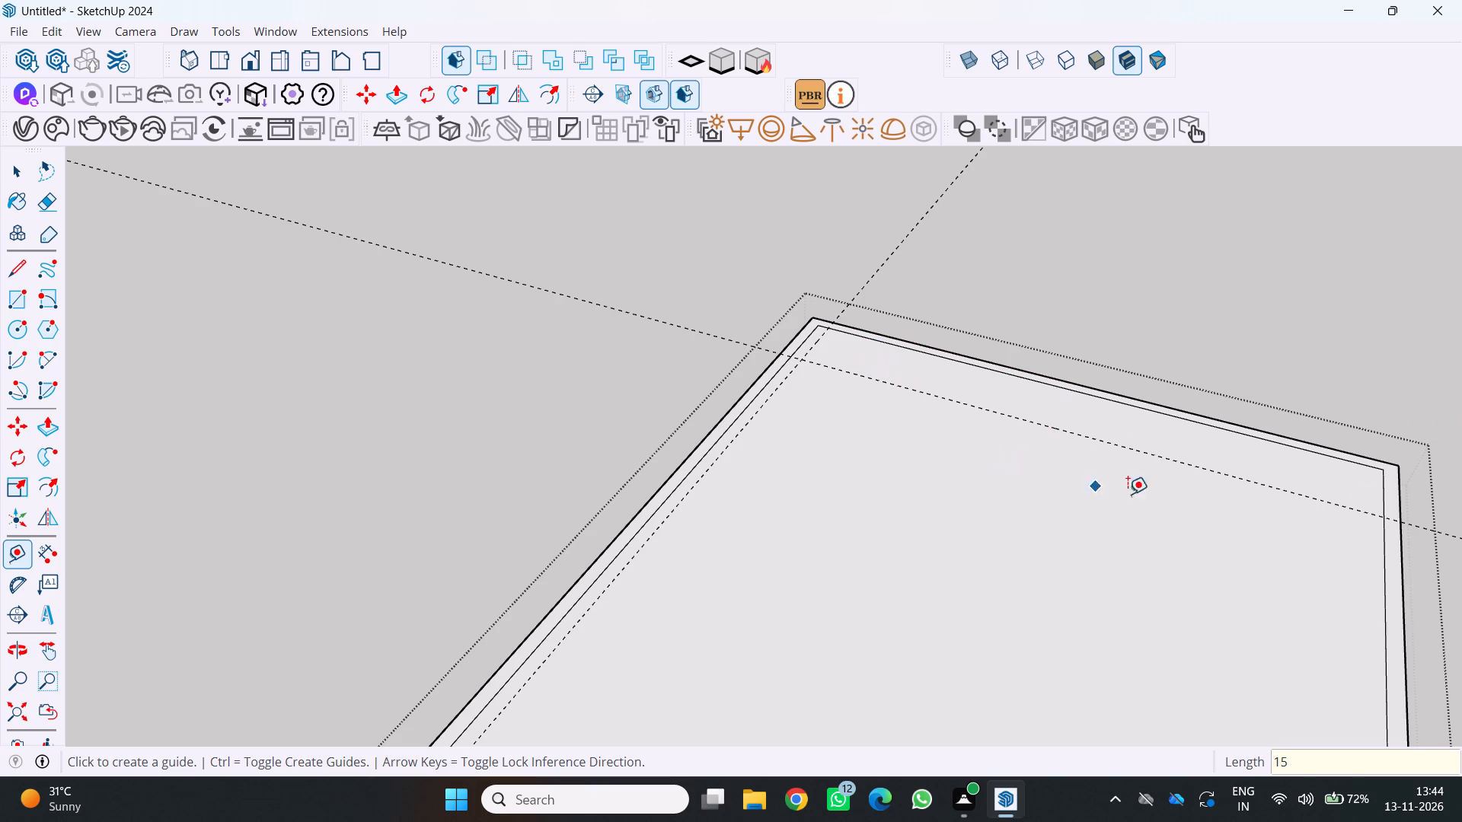
scroll(1427, 508, up, 2)
click(1377, 489)
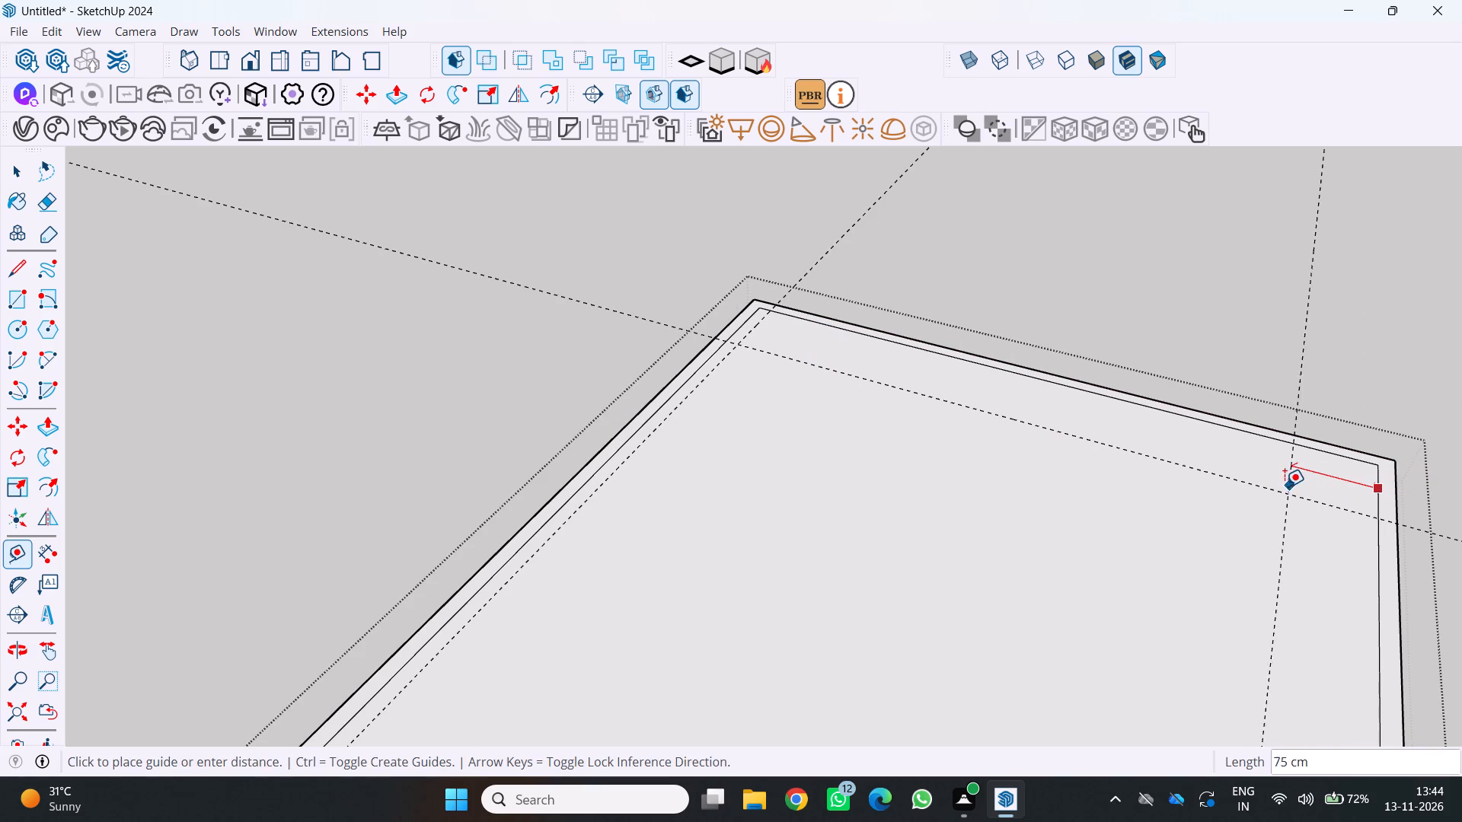
text(15)
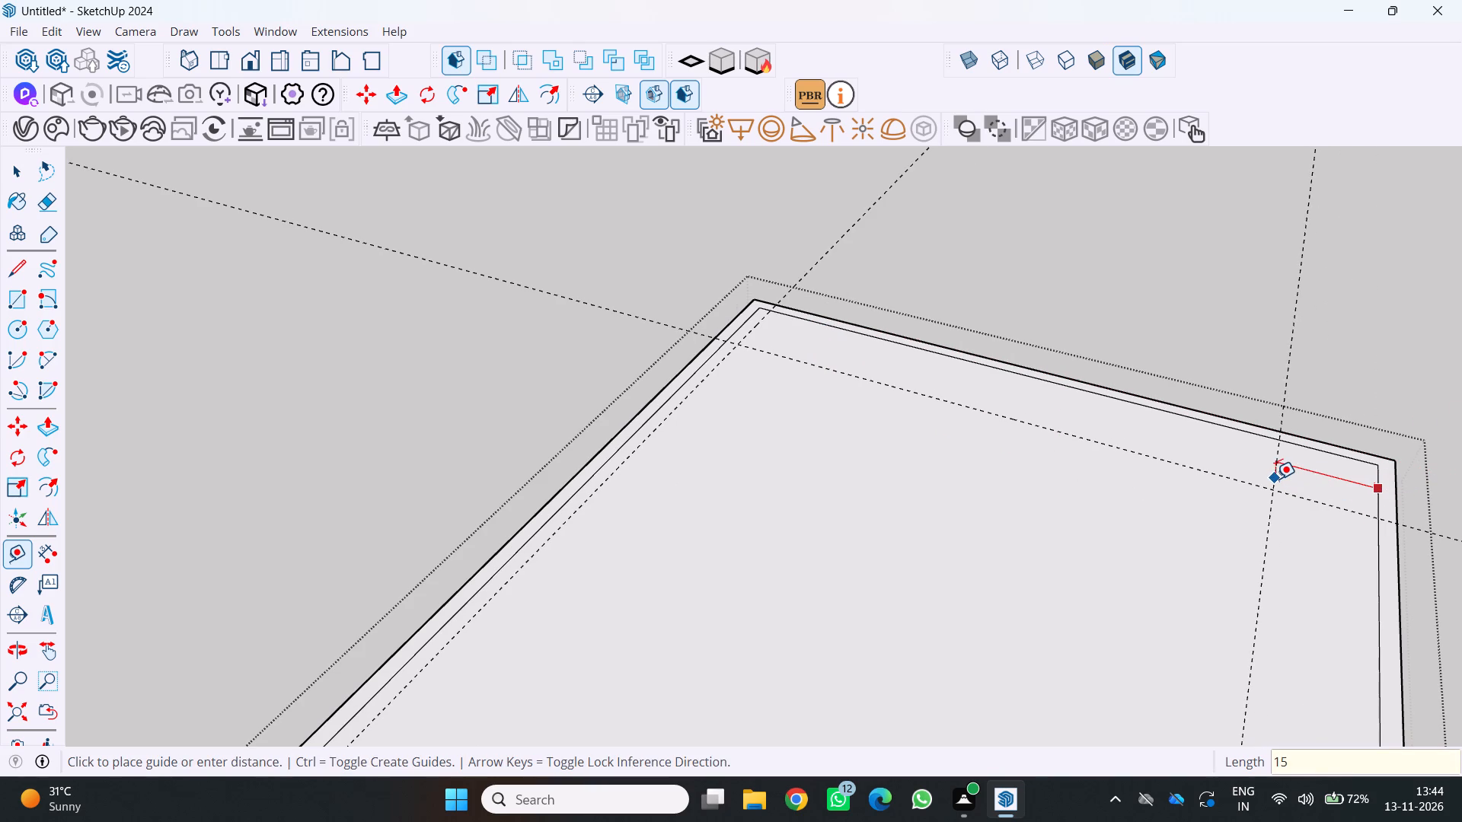
key(Return)
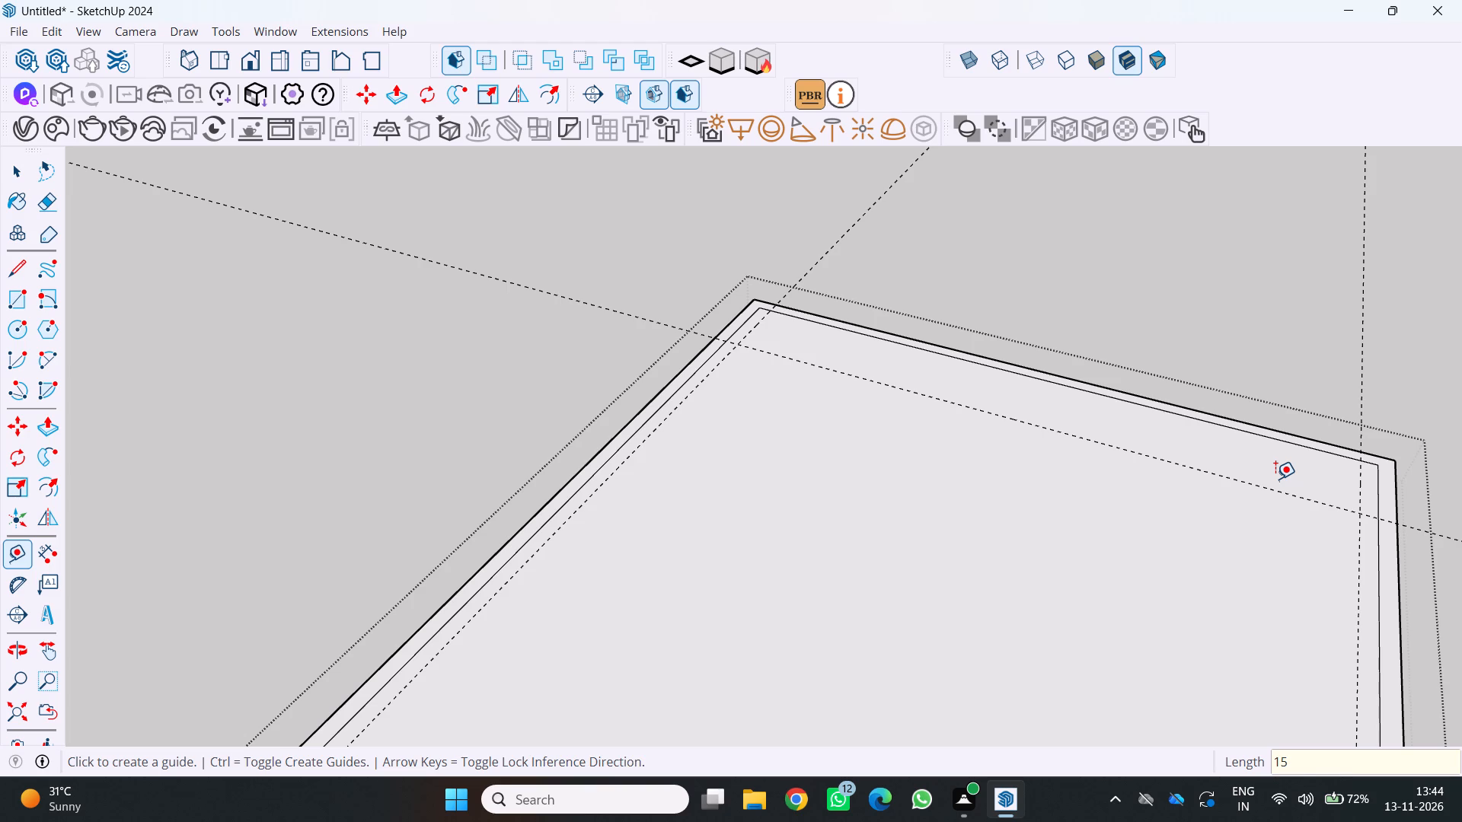
Draw a 15 by 85 cm rectangle from the inner outline's far corner nearest the green axis to the guide intersection.
scroll(604, 448, up, 5)
middle_drag(638, 400, 1008, 493)
scroll(1008, 493, down, 3)
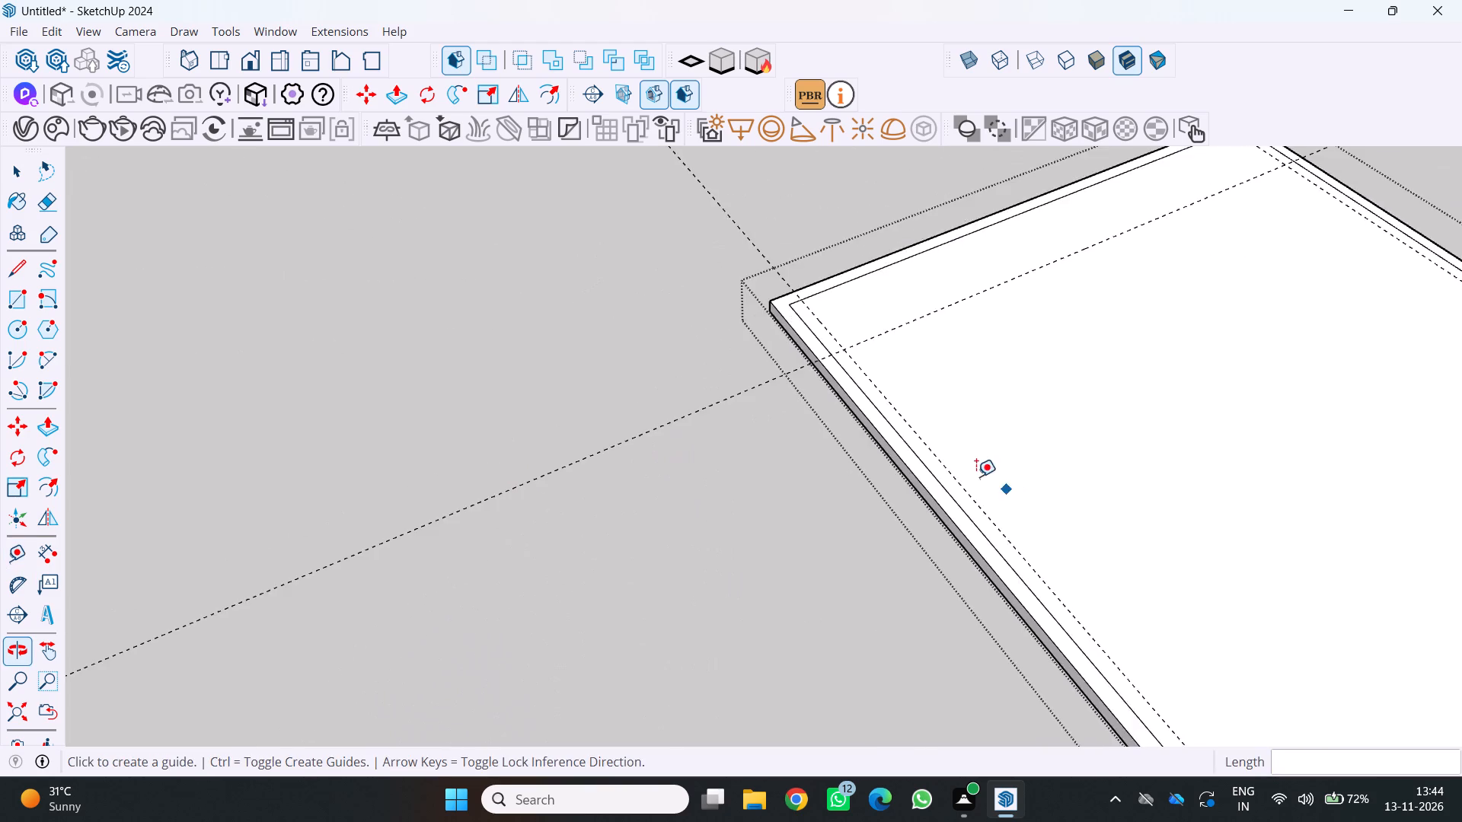
scroll(976, 476, down, 6)
middle_drag(931, 482, 736, 428)
scroll(804, 415, up, 4)
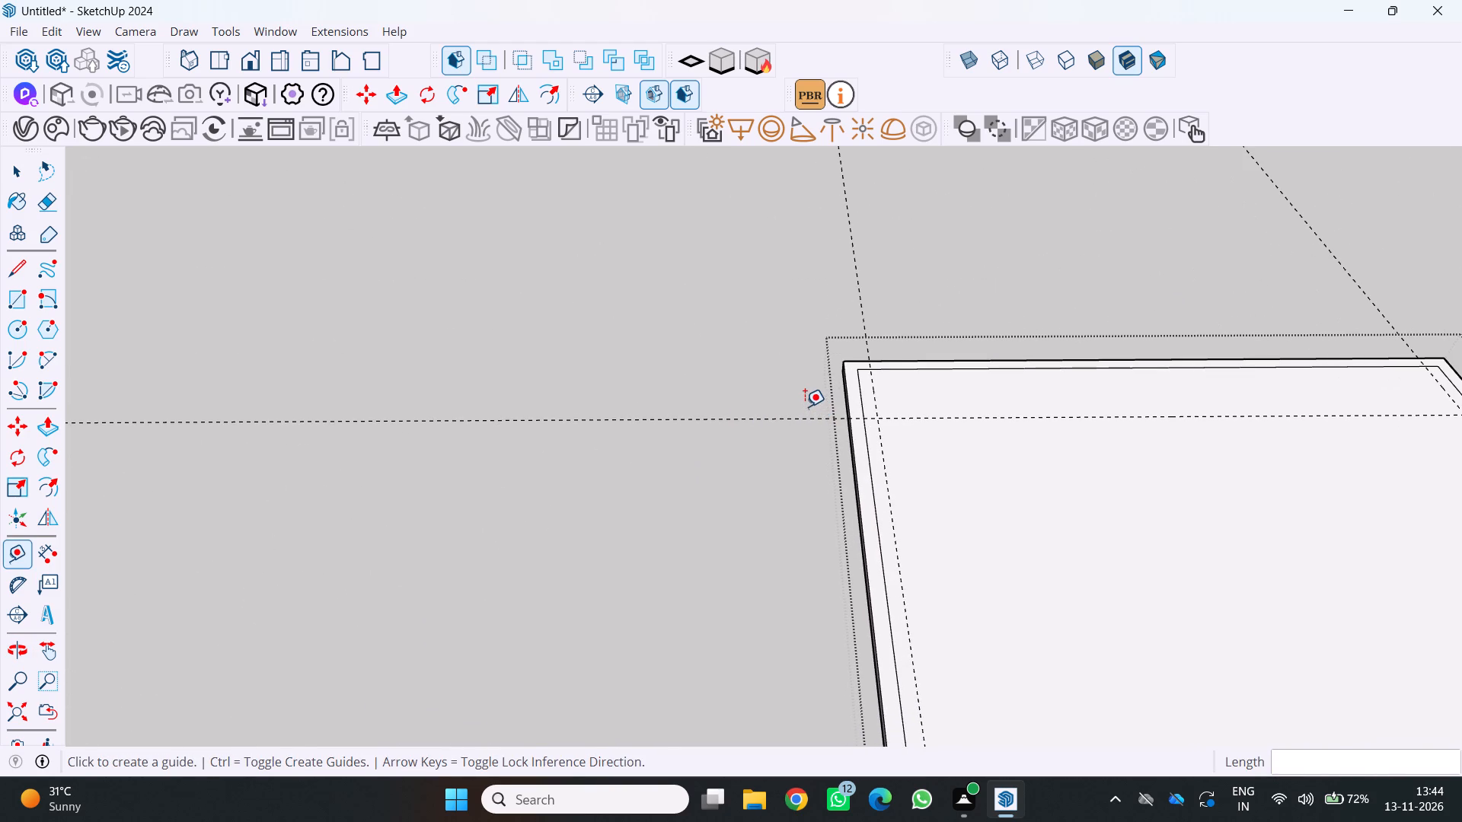
key(r)
scroll(851, 378, up, 8)
click(862, 364)
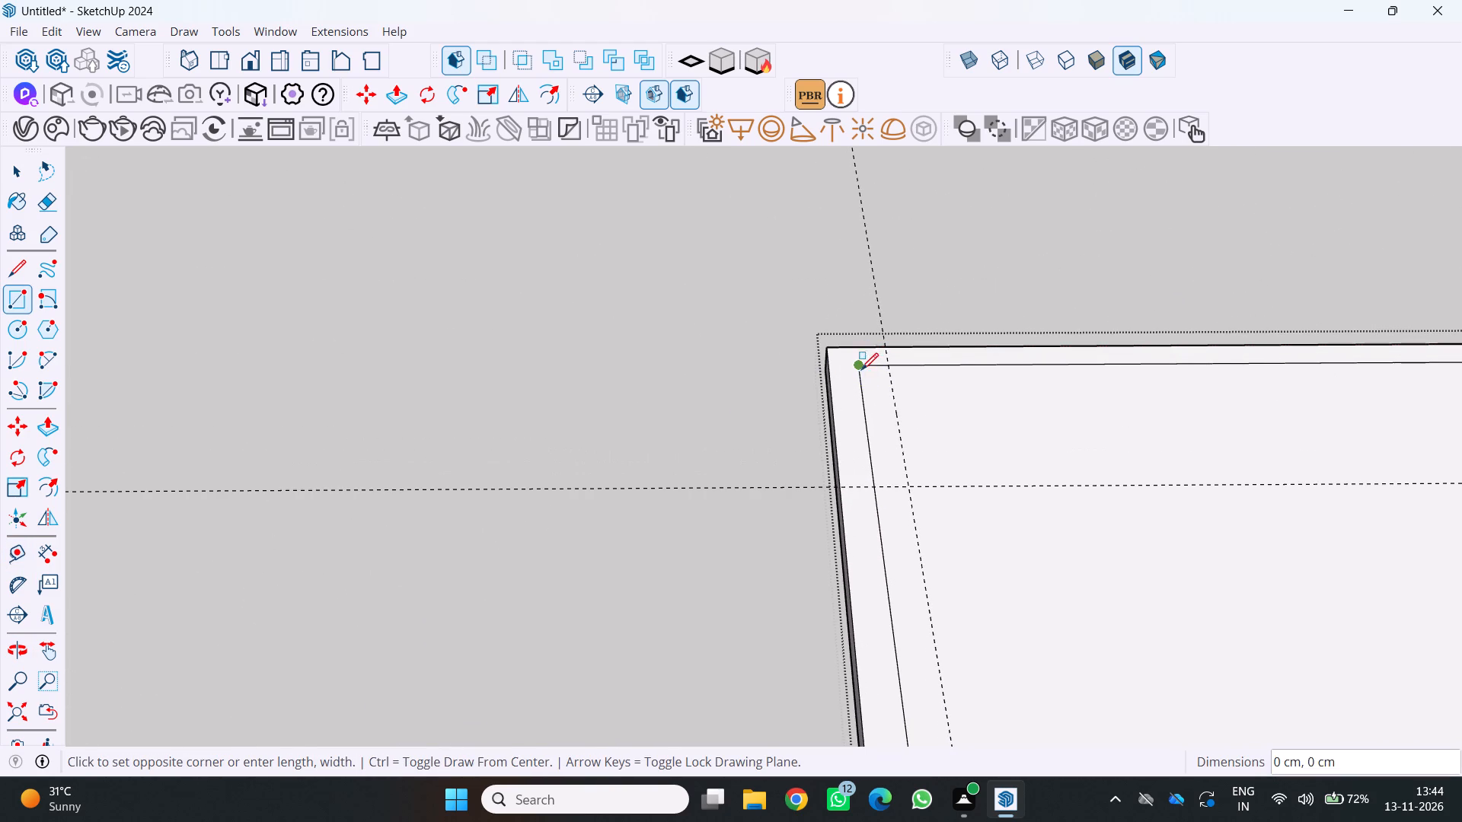
scroll(856, 384, down, 3)
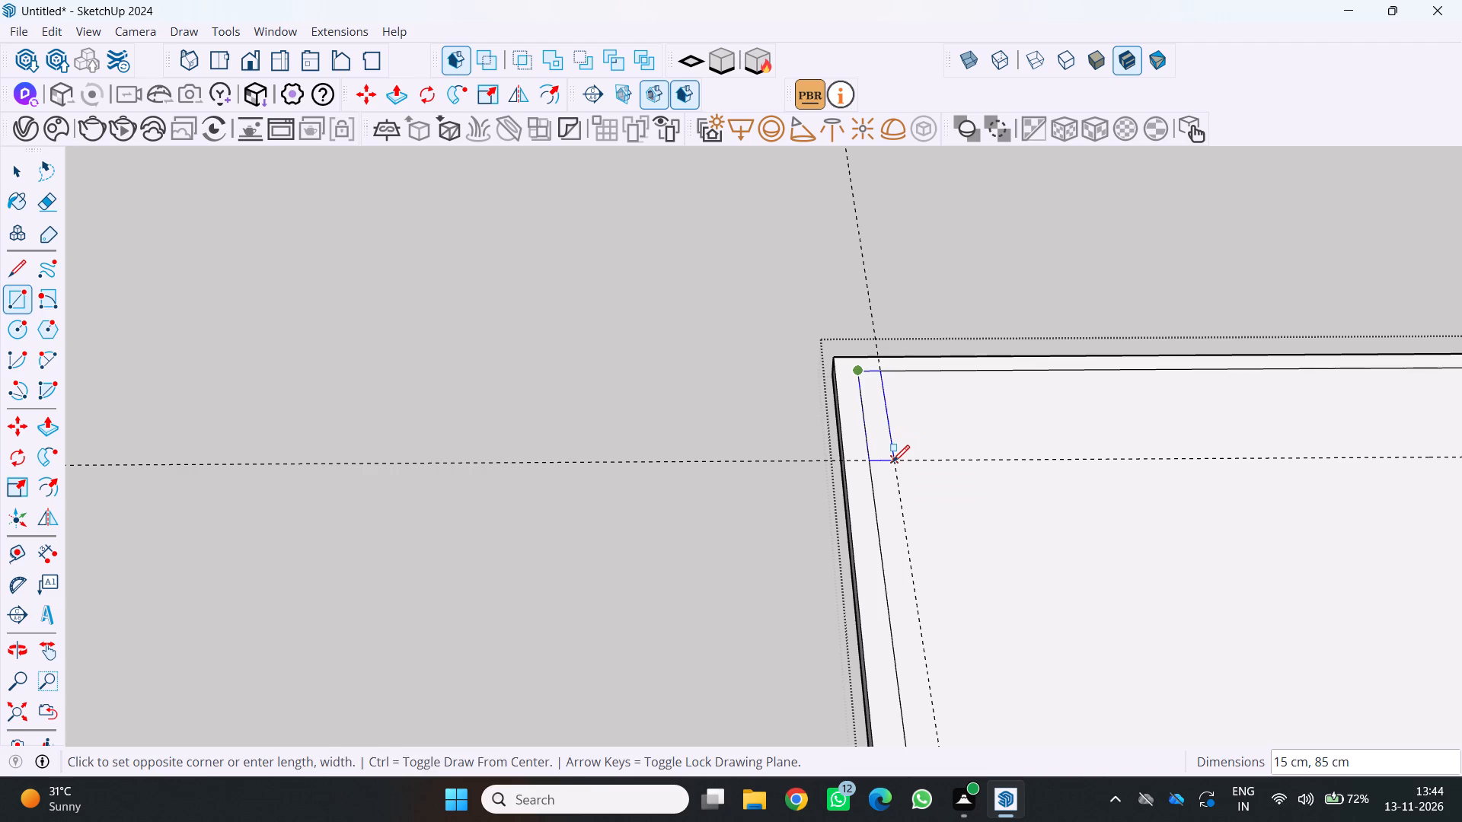
click(892, 462)
Draw a matching 15 by 85 cm rectangle from the inner outline's other far corner to the guide intersection.
scroll(932, 456, down, 4)
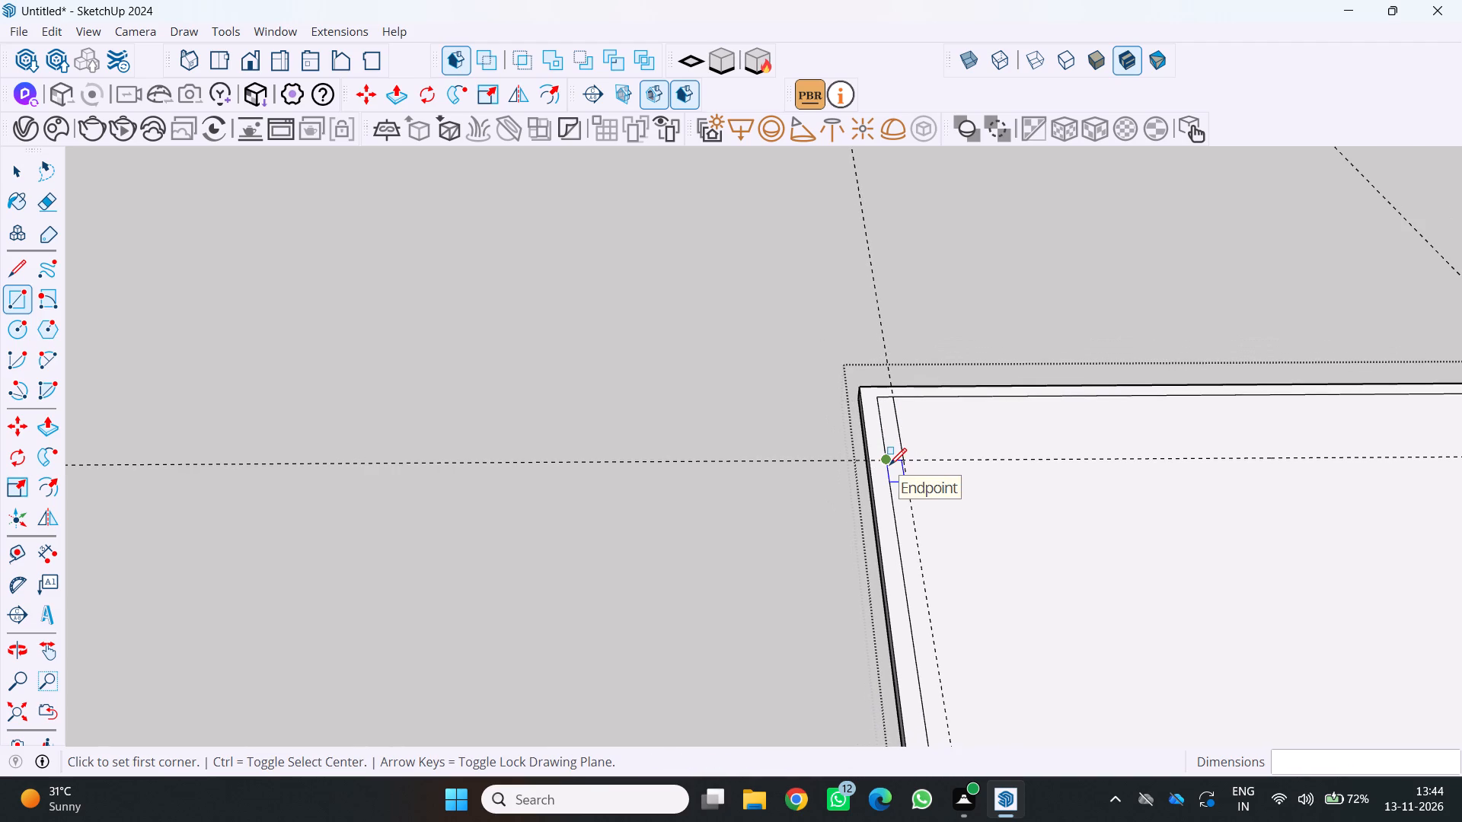
scroll(867, 476, down, 4)
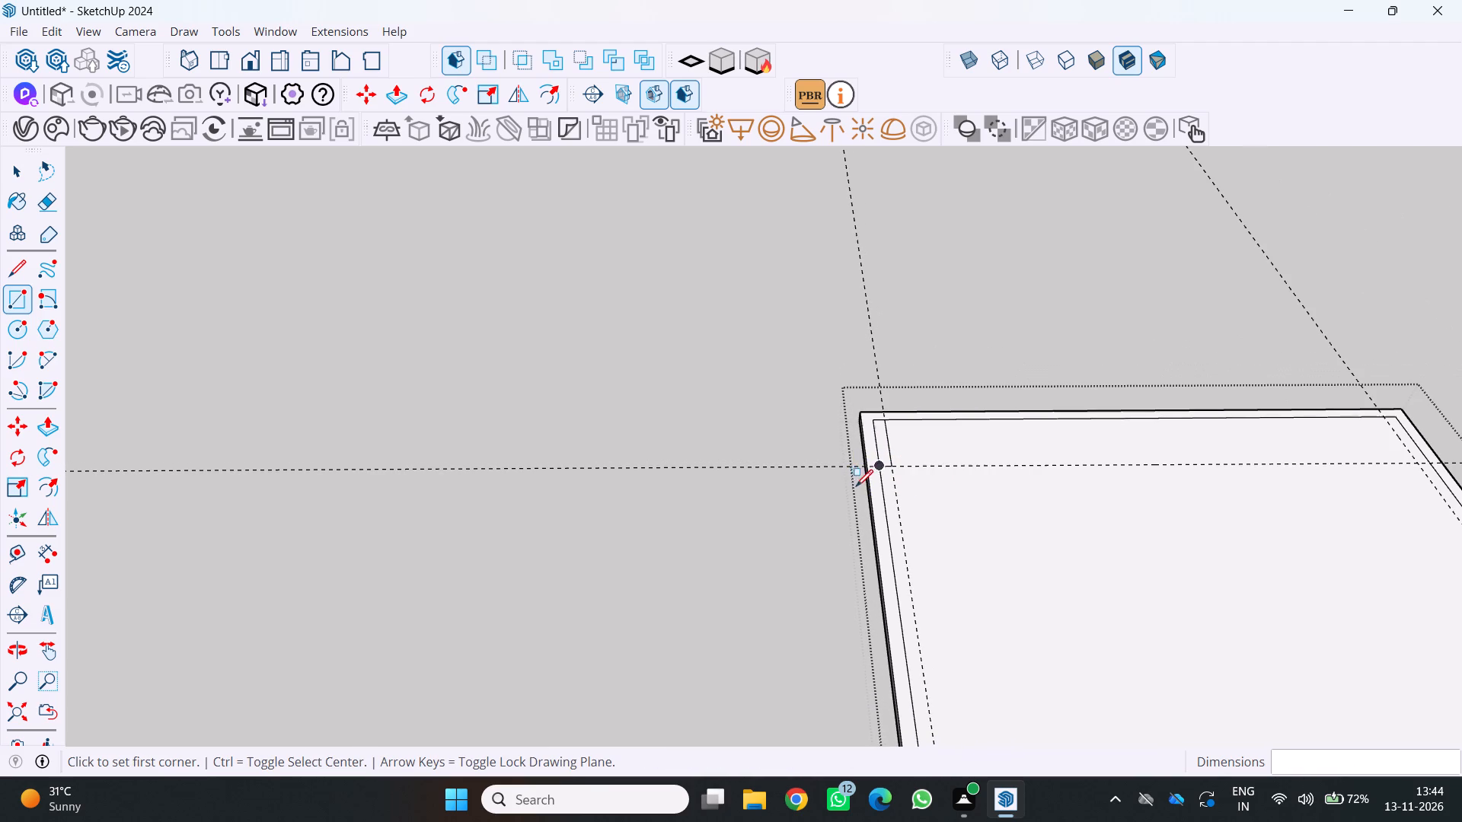
shift+middle_drag(922, 483, 509, 510)
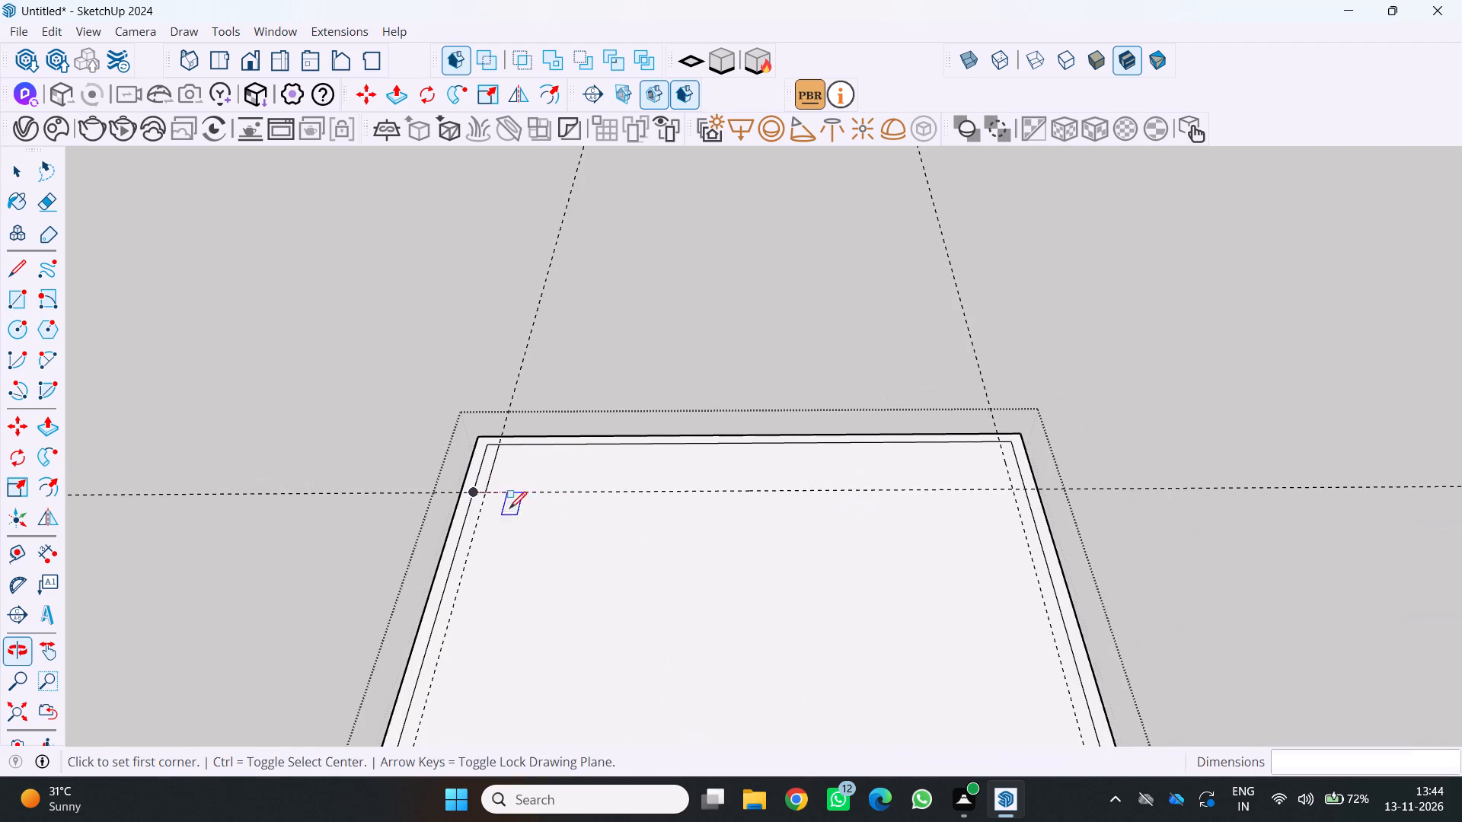
scroll(780, 489, up, 3)
scroll(1016, 432, up, 3)
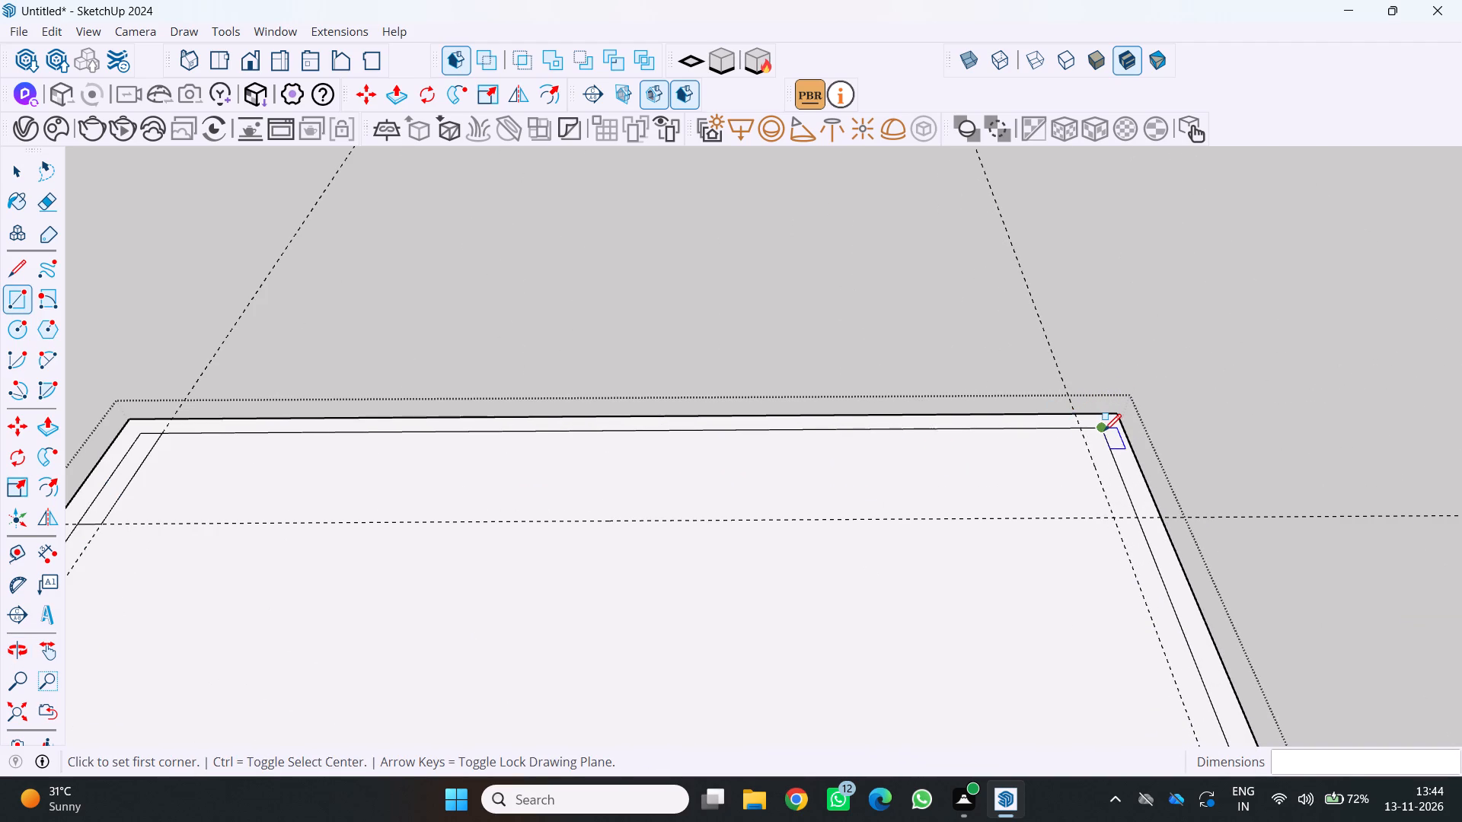
click(1104, 431)
scroll(1114, 524, up, 2)
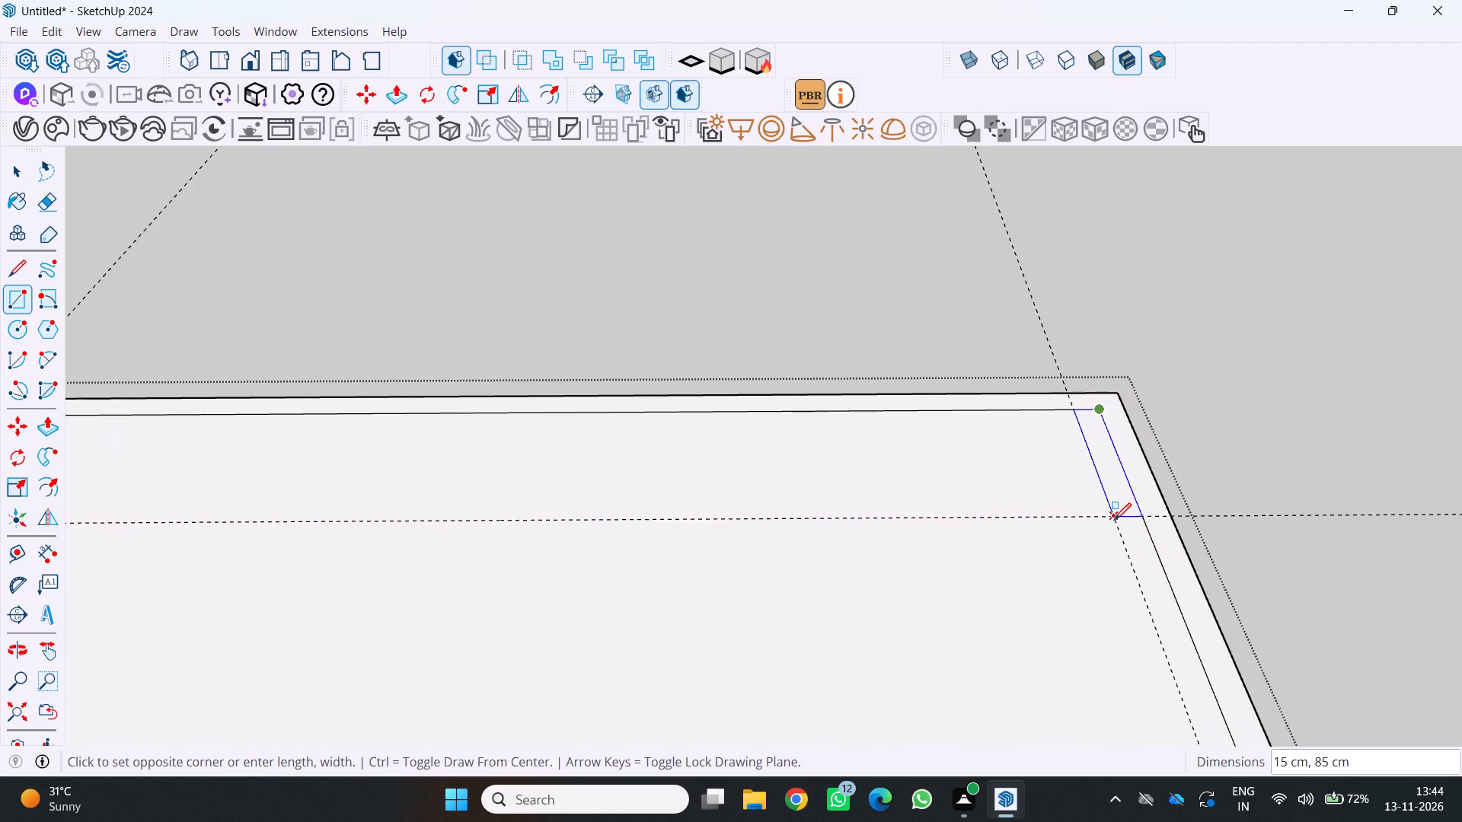
click(1111, 516)
Erase the long and short inner-outline segments bordering the corner rectangle nearest the green axis.
scroll(1116, 508, down, 4)
key(space)
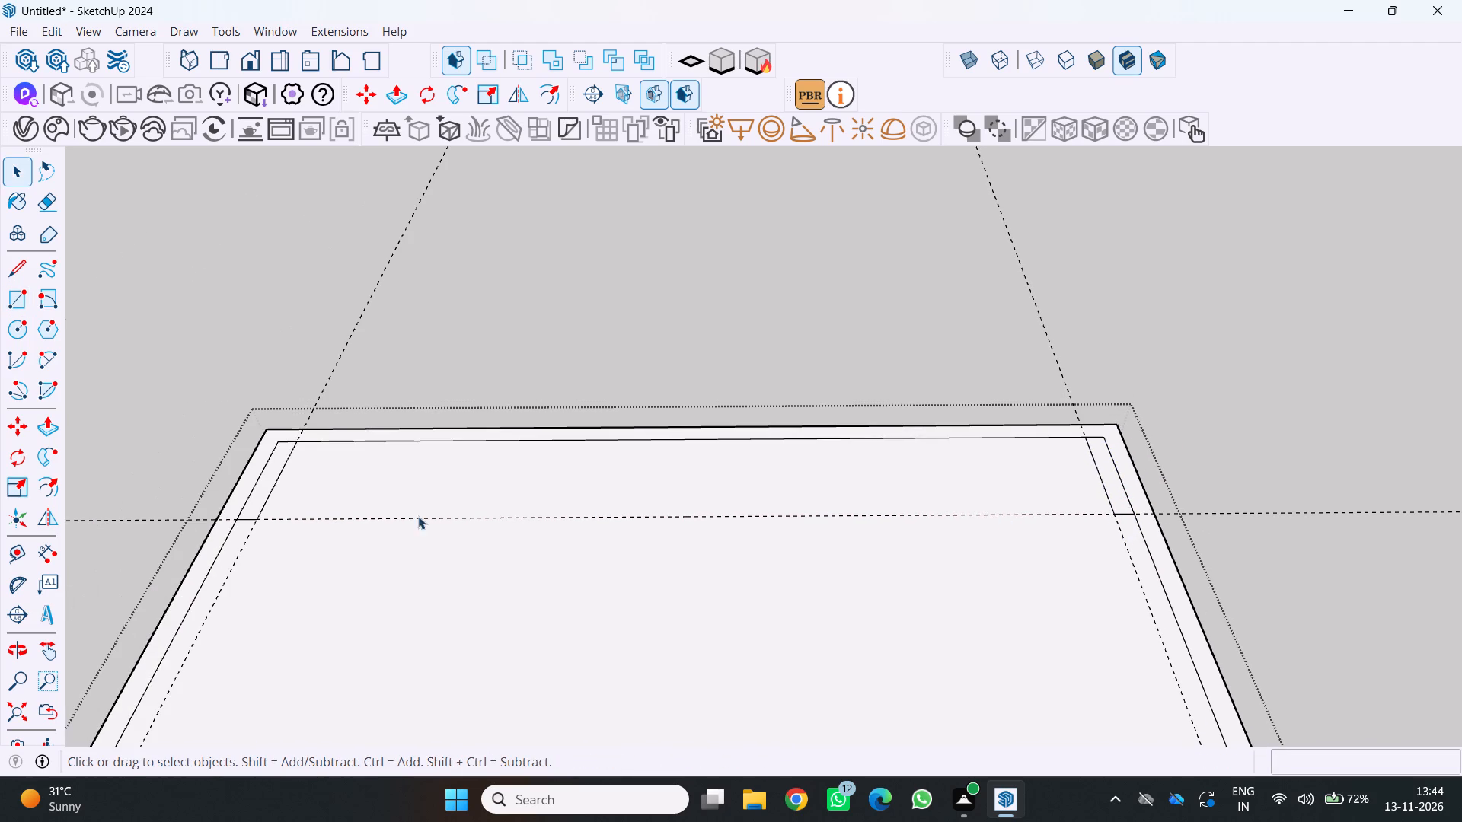
key(e)
scroll(253, 457, up, 4)
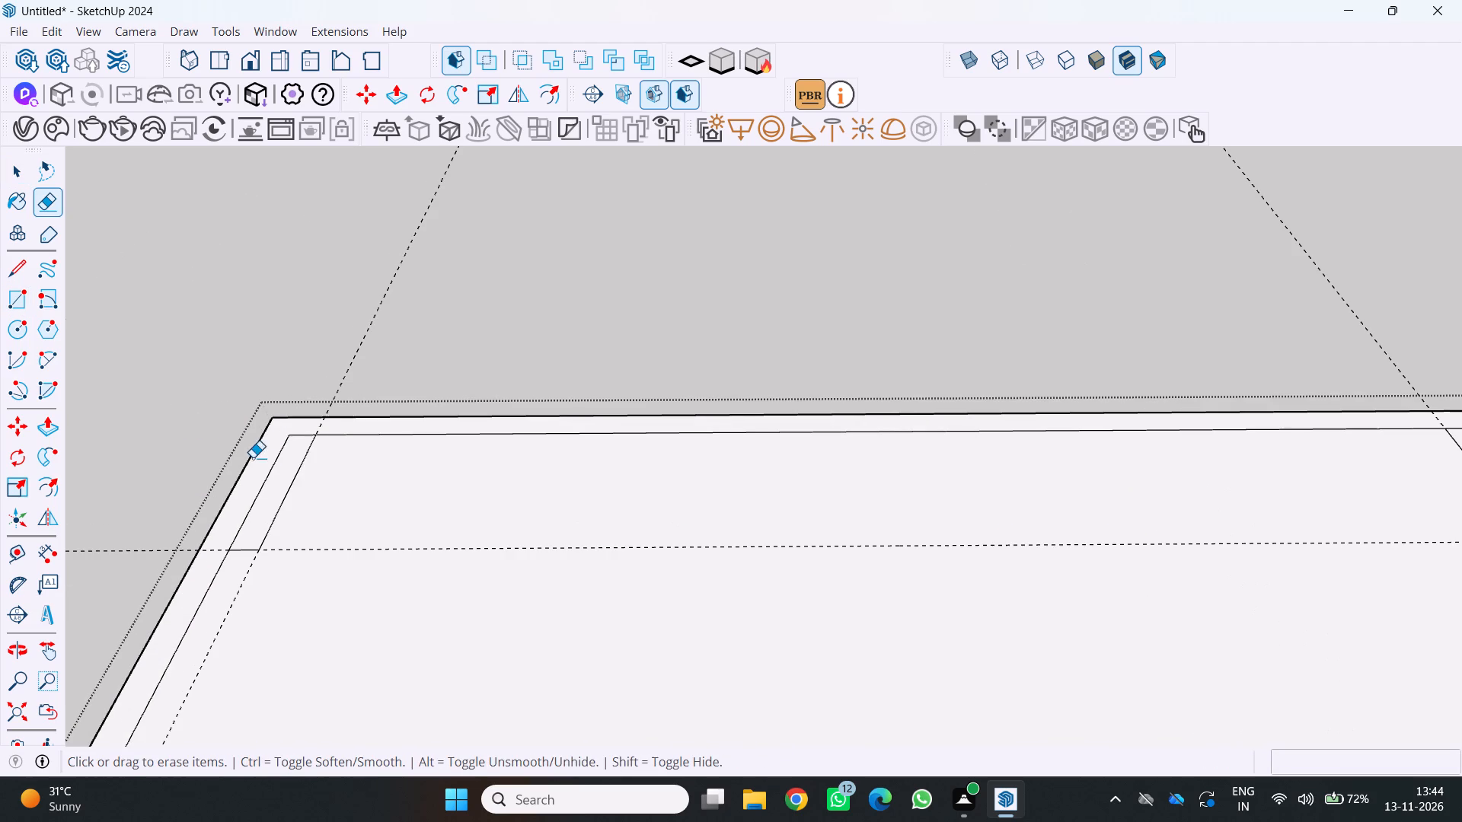
click(272, 469)
drag(292, 436, 299, 432)
Erase the long and short inner-outline segments bordering the corner rectangle farther from the green axis.
scroll(283, 435, down, 8)
scroll(678, 518, up, 3)
scroll(1360, 400, up, 1)
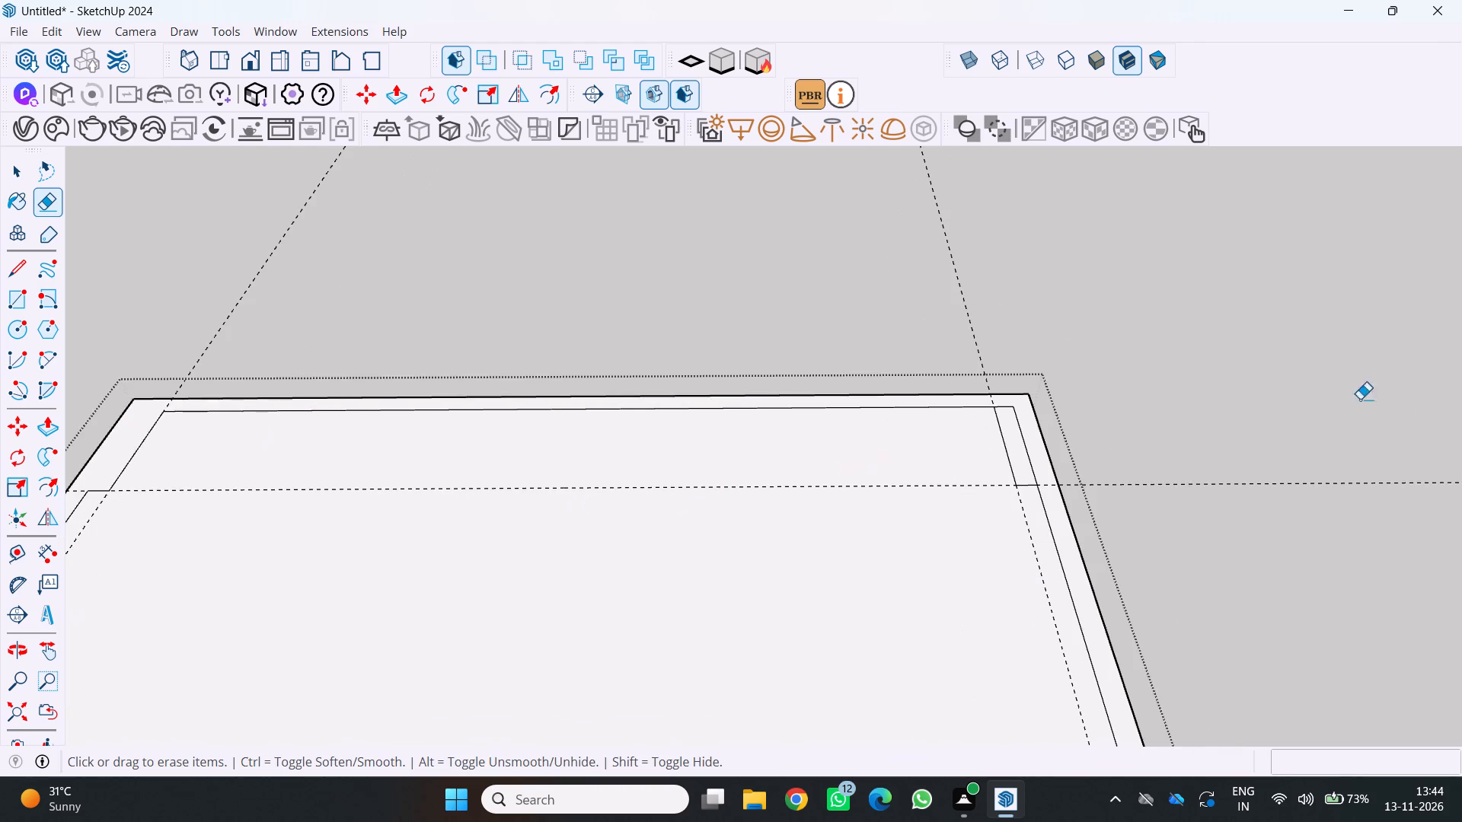
scroll(1360, 399, up, 2)
scroll(1020, 476, up, 3)
click(954, 479)
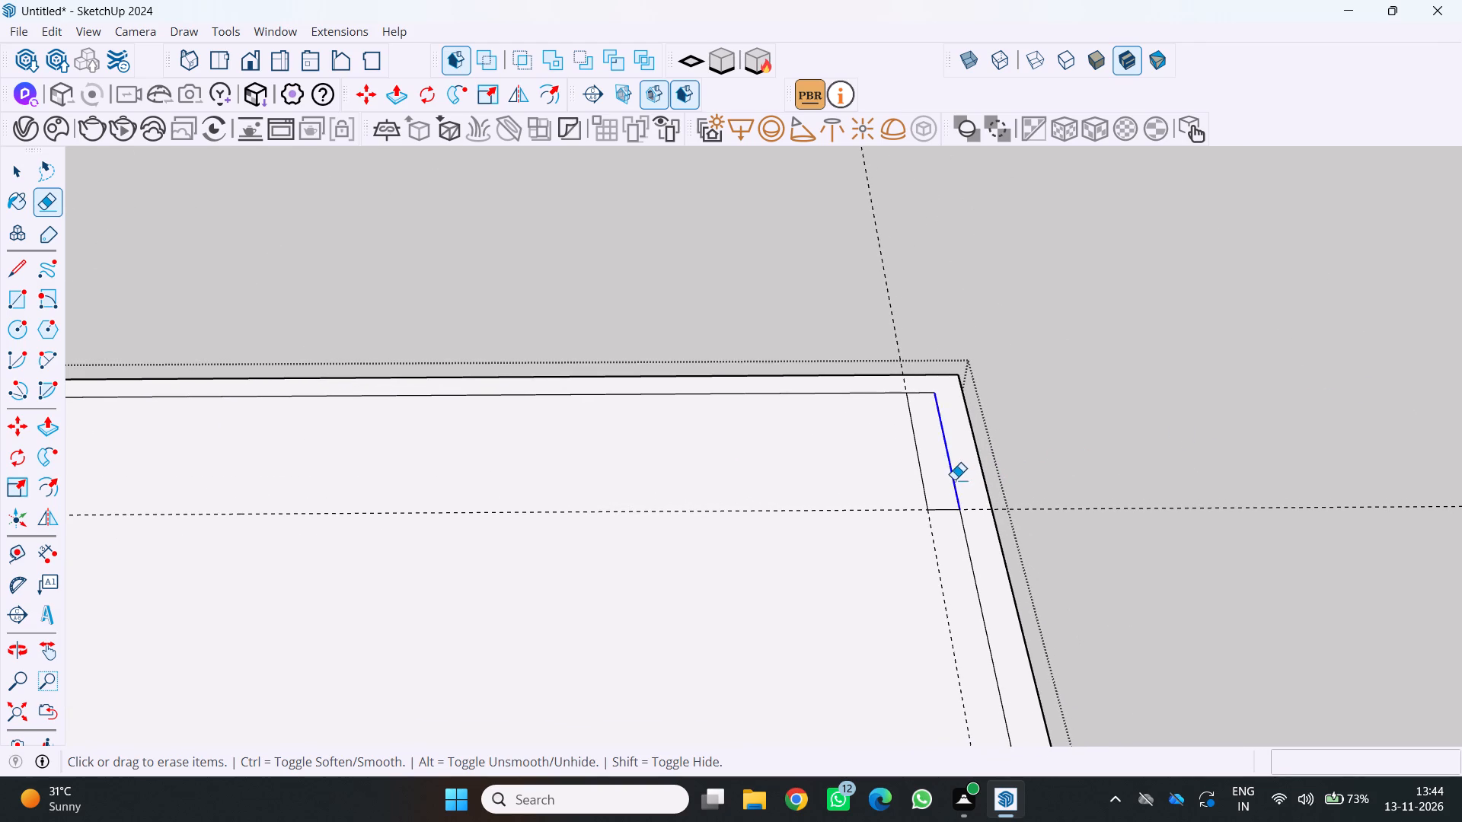
drag(923, 391, 922, 400)
Delete all the guide lines in the model.
scroll(899, 442, down, 17)
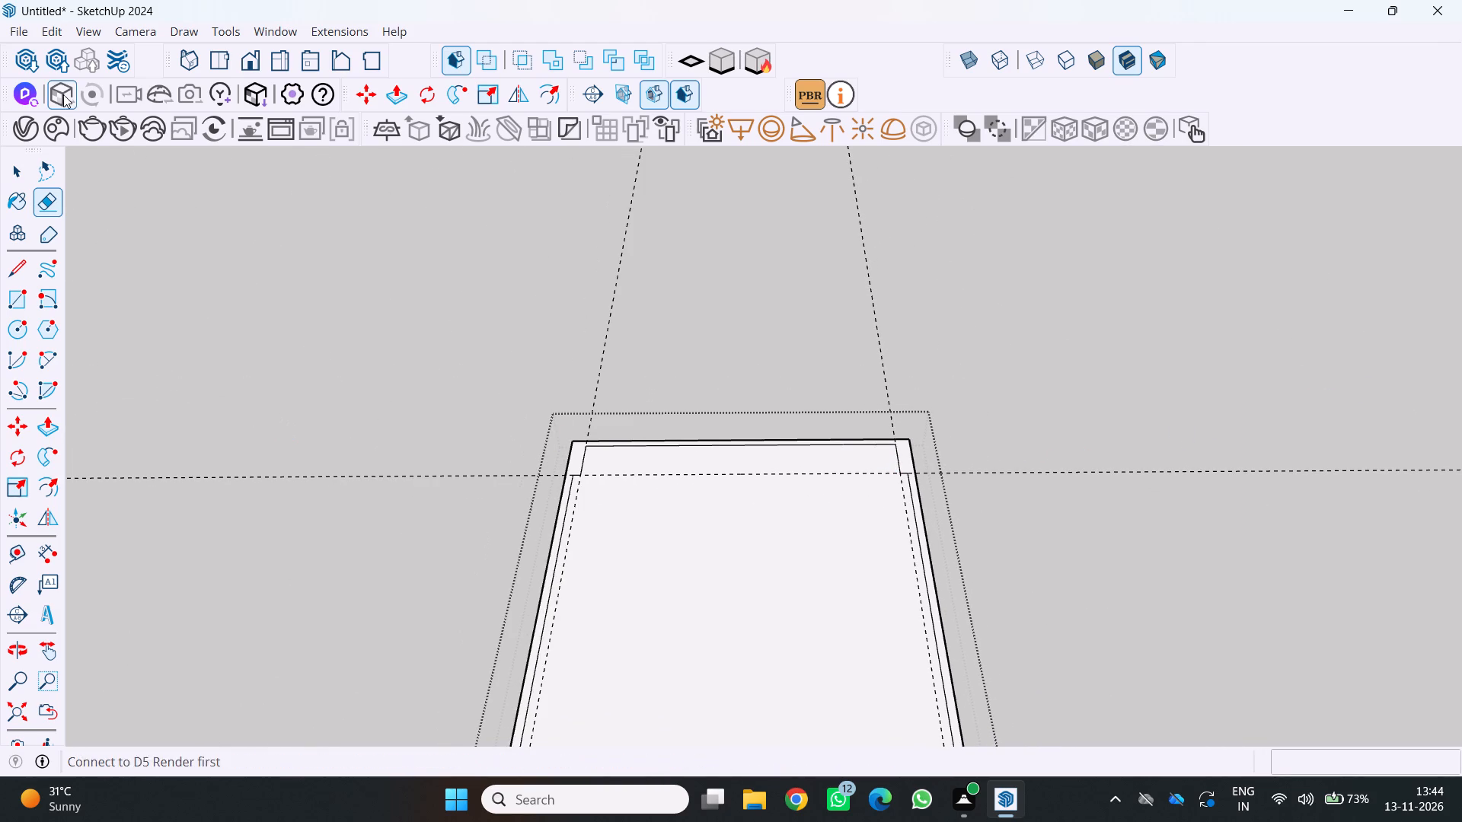
click(49, 31)
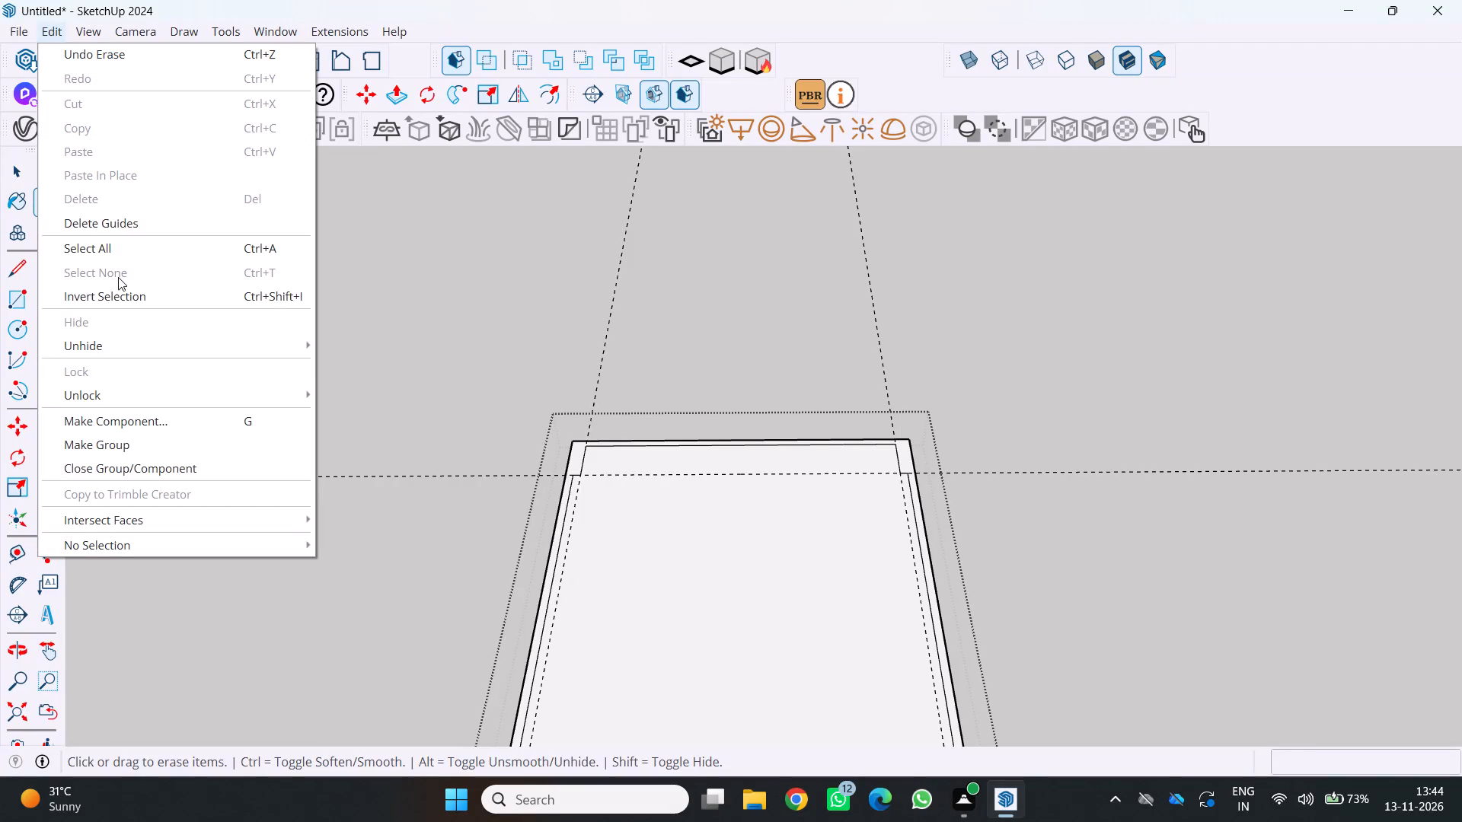
click(123, 227)
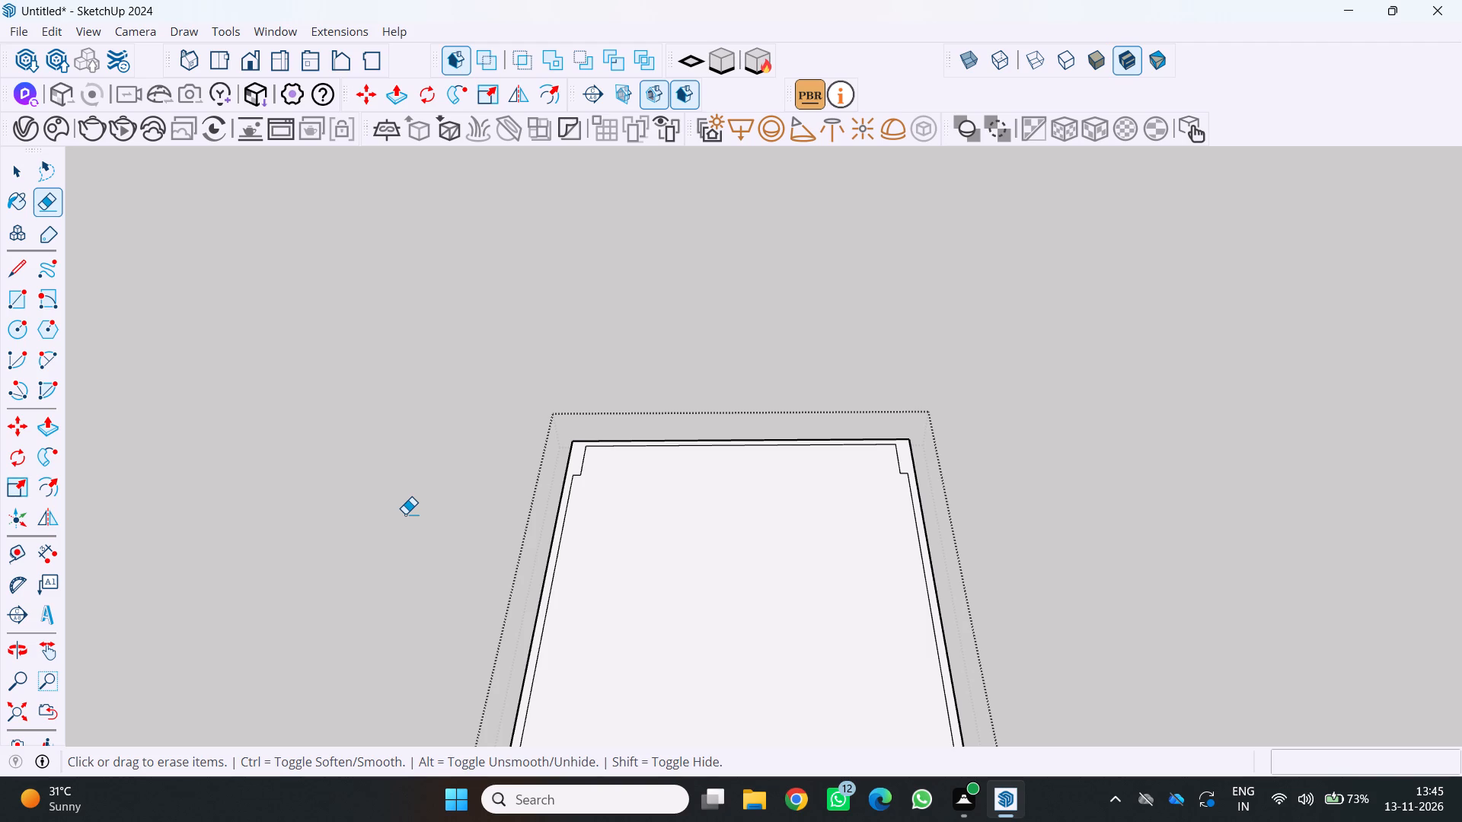
Push/Pull the border face between the inner and outer outlines up 320 cm to raise the walls.
key(p)
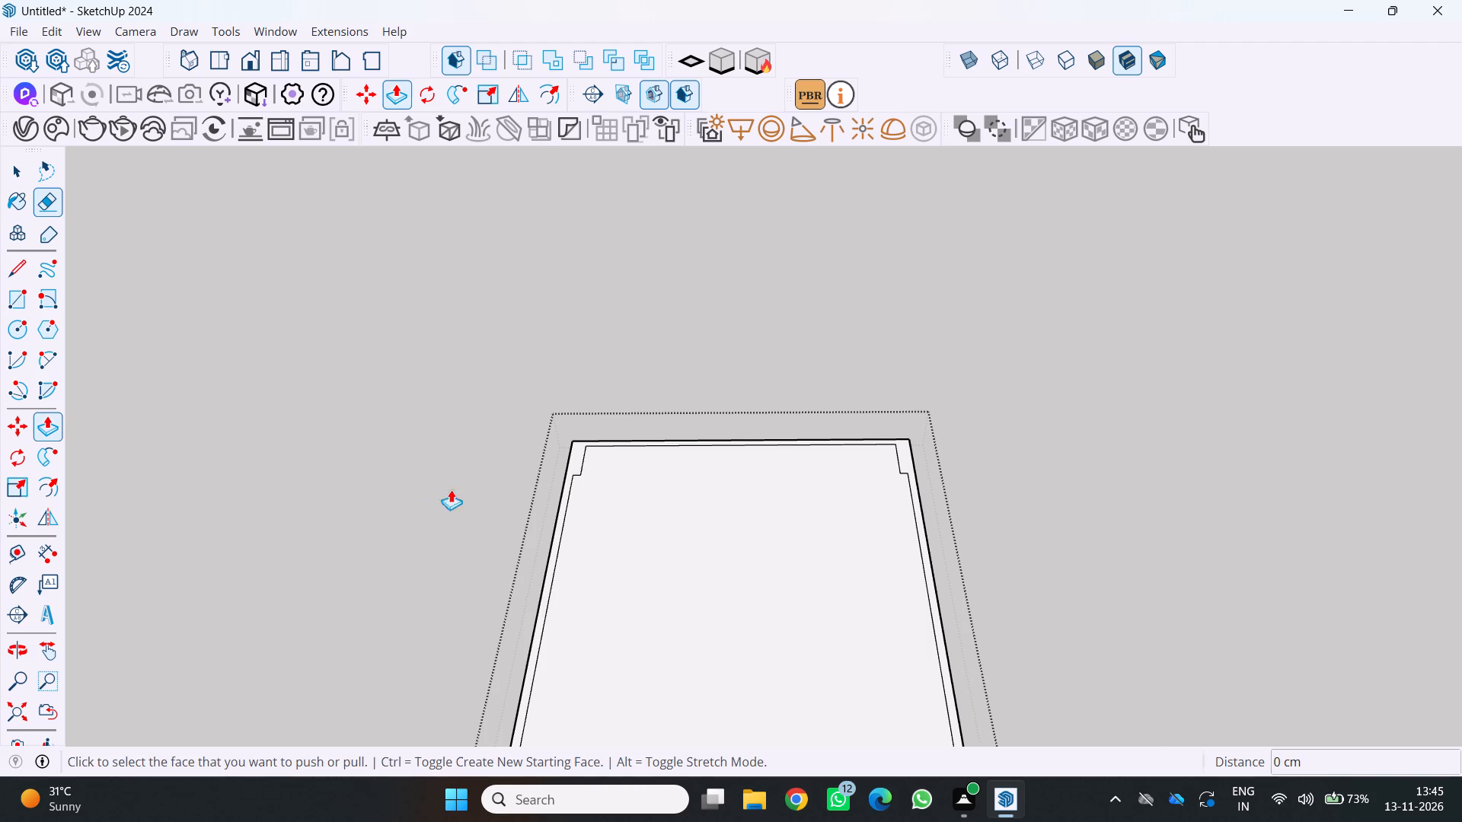
scroll(585, 441, up, 3)
click(574, 453)
scroll(583, 419, down, 4)
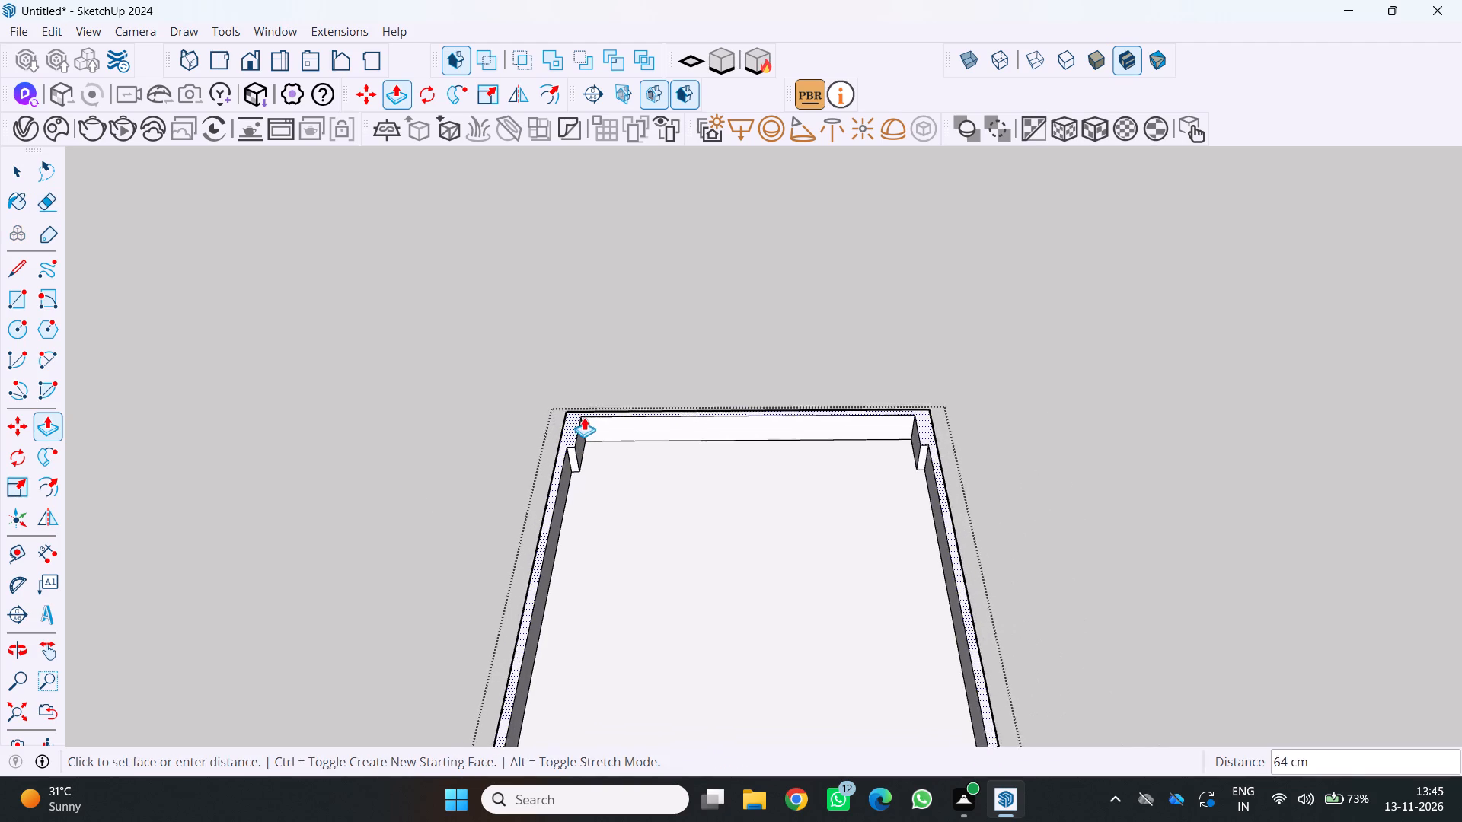
scroll(584, 416, down, 5)
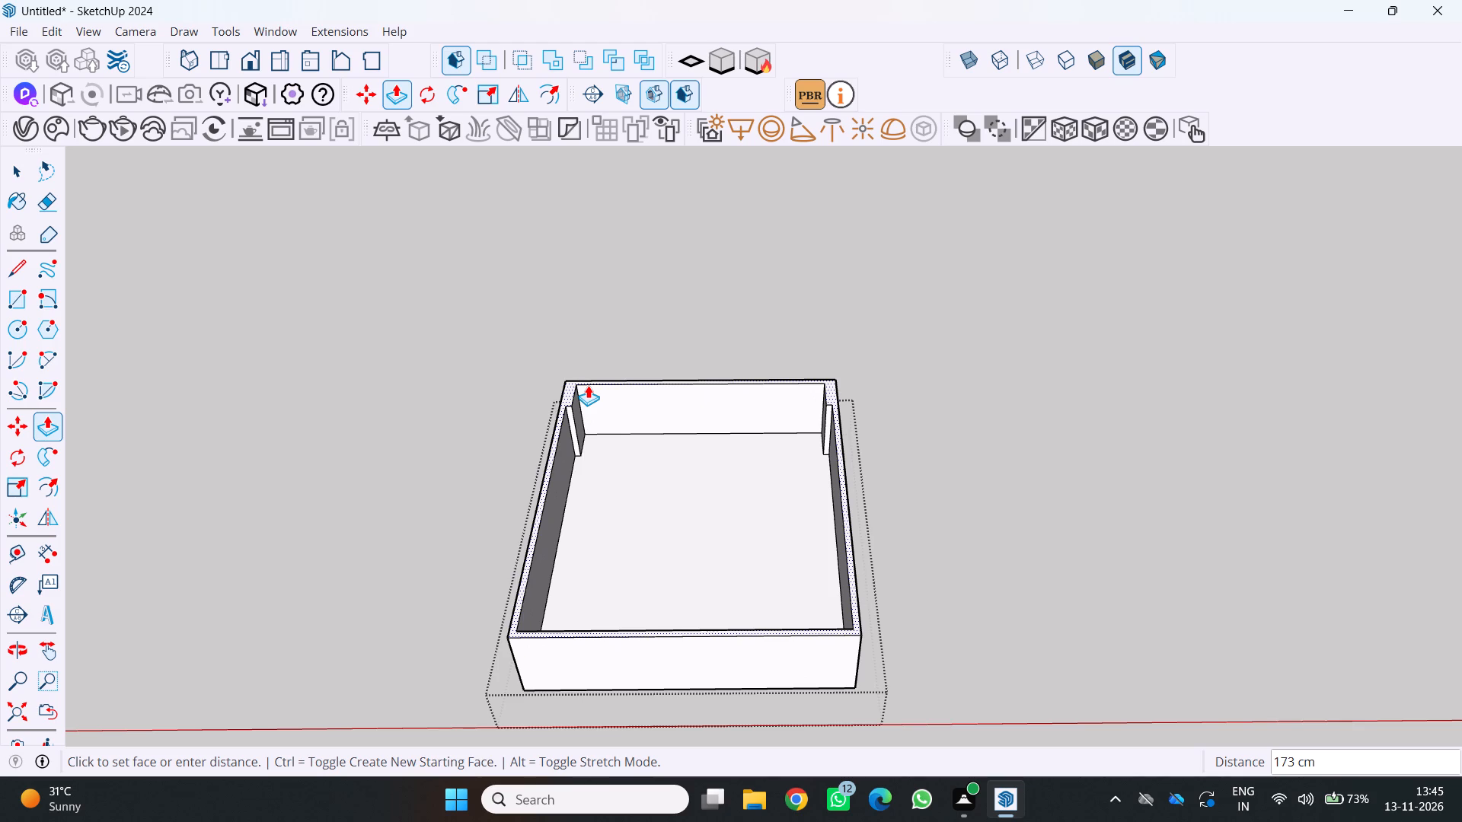
key(3)
text(20)
key(Return)
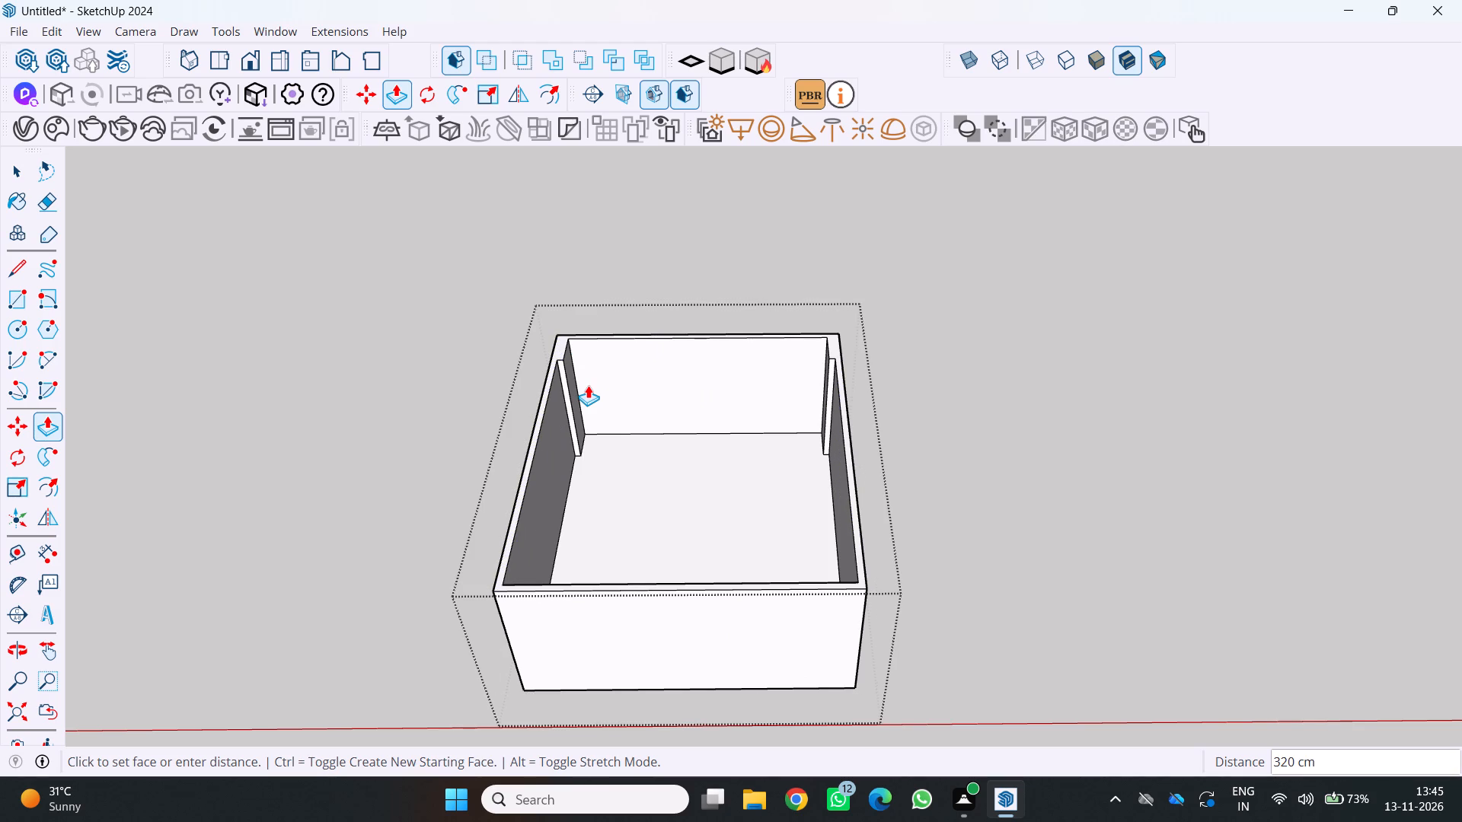
Examine the raised walls and the thickened corners from several sides.
scroll(463, 556, down, 3)
middle_drag(438, 537, 398, 502)
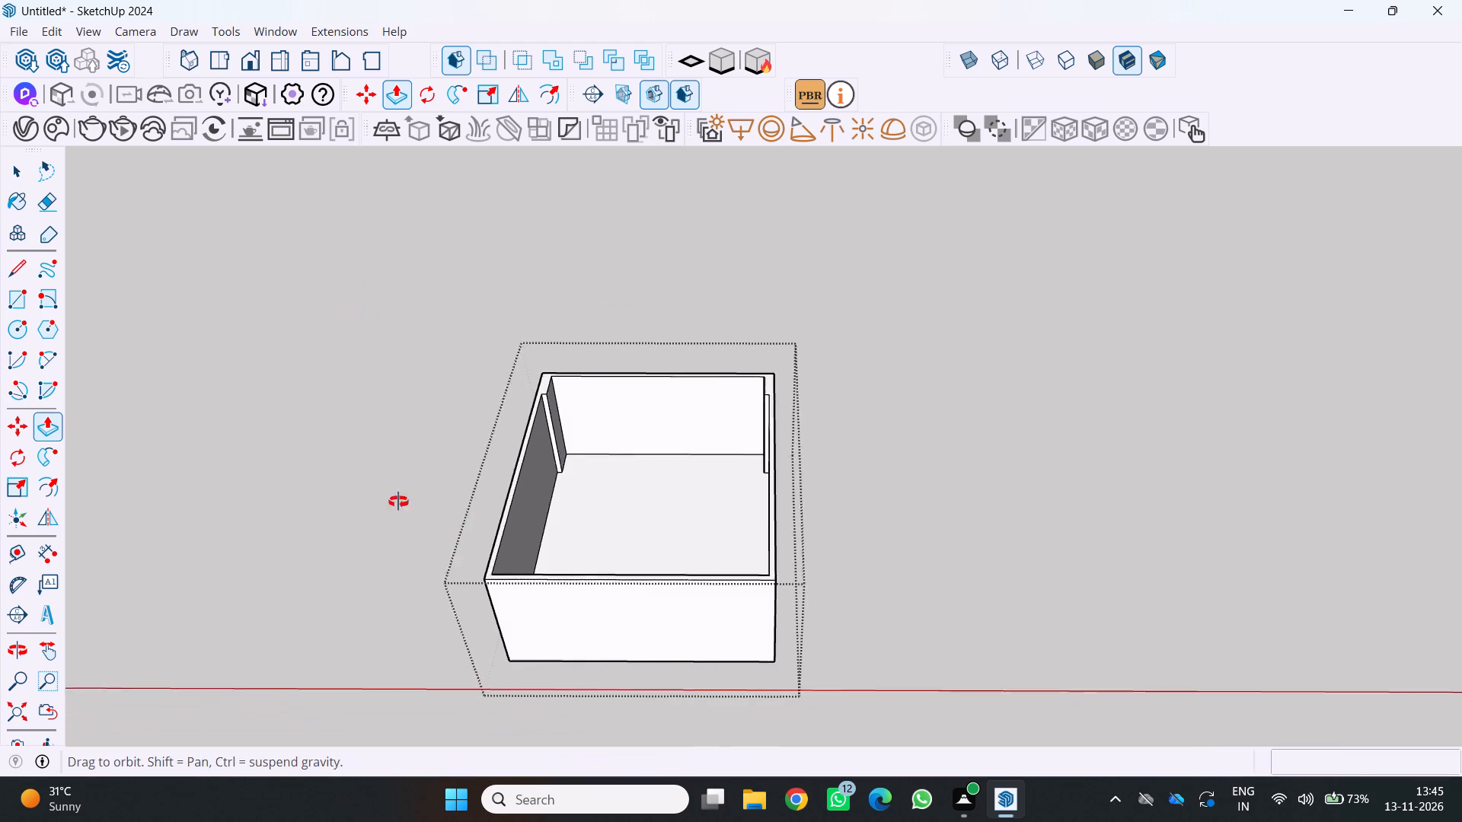
middle_drag(398, 502, 349, 456)
scroll(698, 492, up, 5)
middle_drag(701, 492, 891, 419)
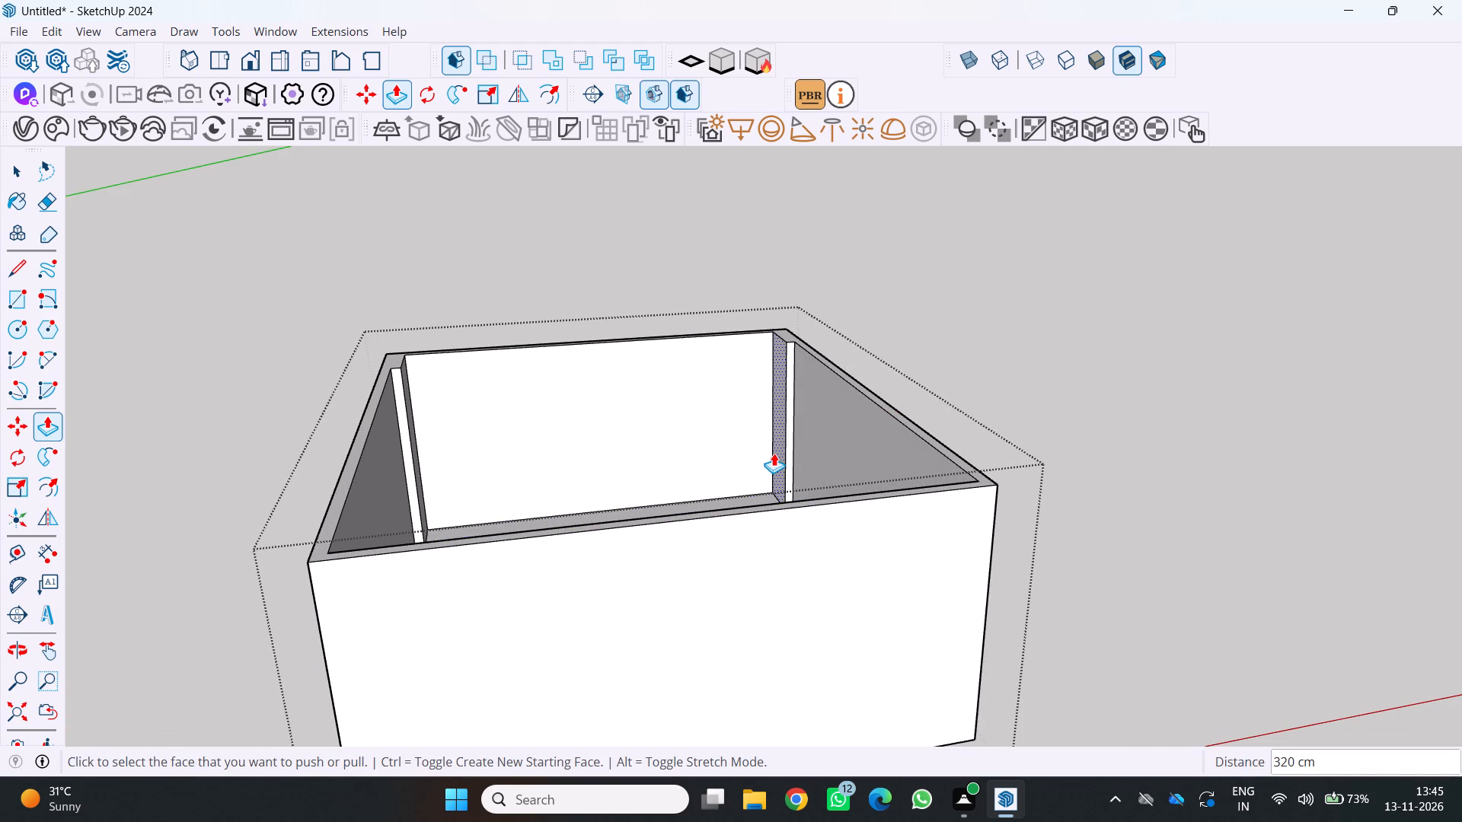
middle_drag(634, 543, 536, 595)
scroll(535, 595, up, 1)
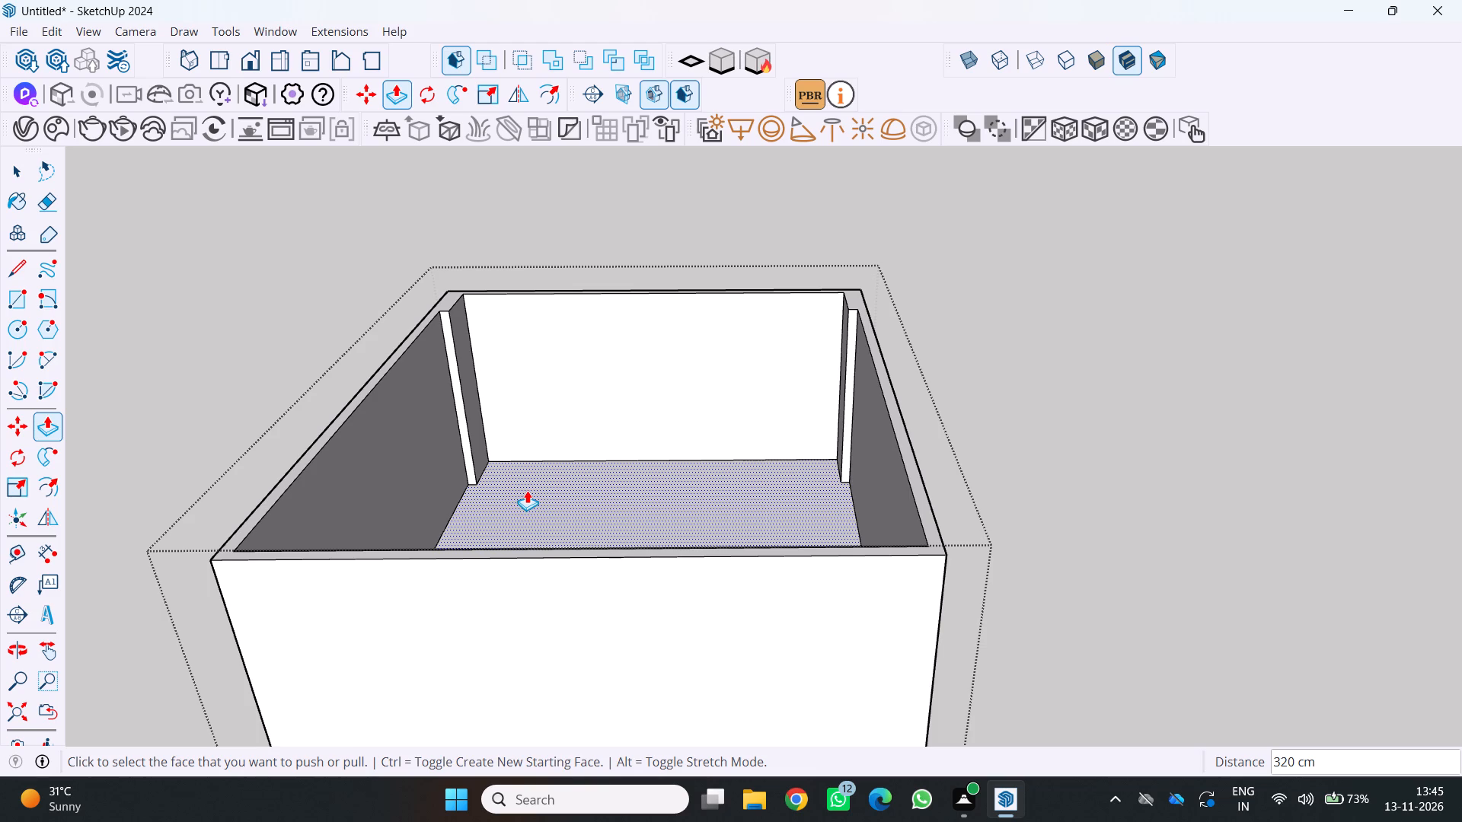
scroll(500, 473, down, 3)
scroll(544, 502, up, 1)
middle_drag(544, 502, 732, 485)
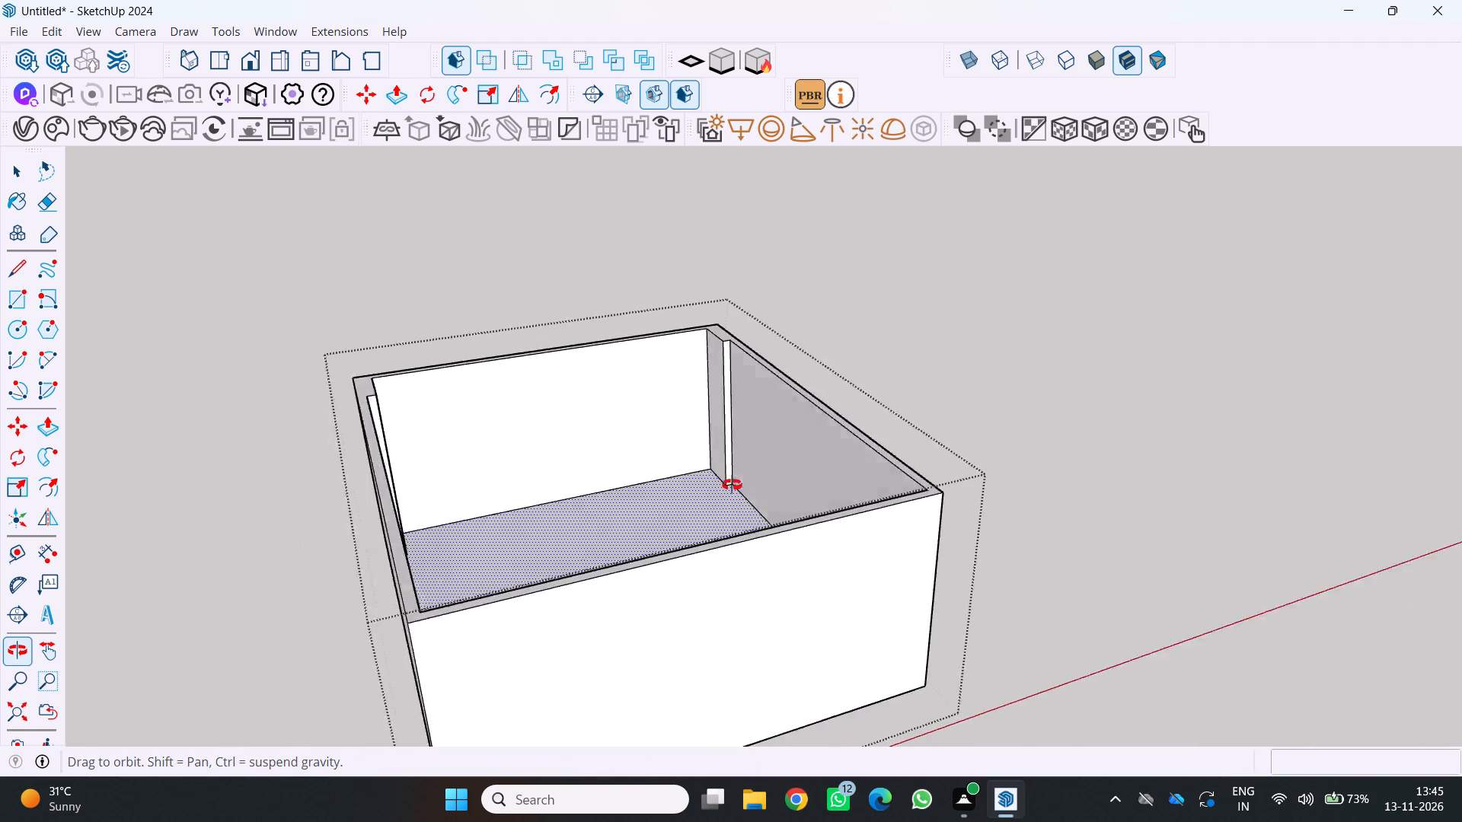
middle_drag(732, 485, 596, 446)
scroll(592, 439, down, 4)
middle_drag(611, 444, 1017, 518)
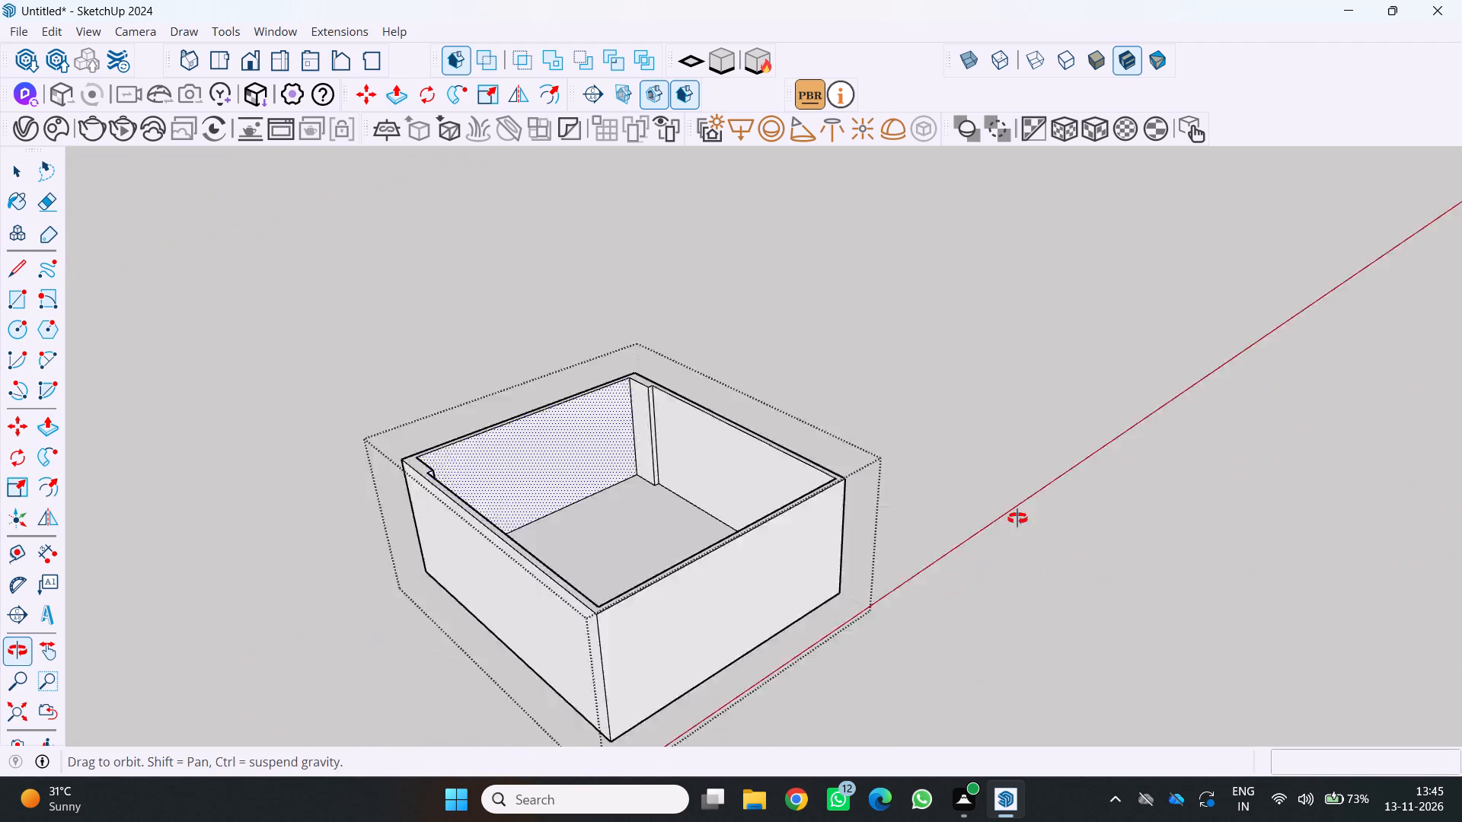
middle_drag(1017, 518, 1090, 512)
scroll(1013, 517, up, 4)
scroll(729, 543, up, 3)
middle_drag(728, 543, 924, 536)
scroll(925, 538, up, 1)
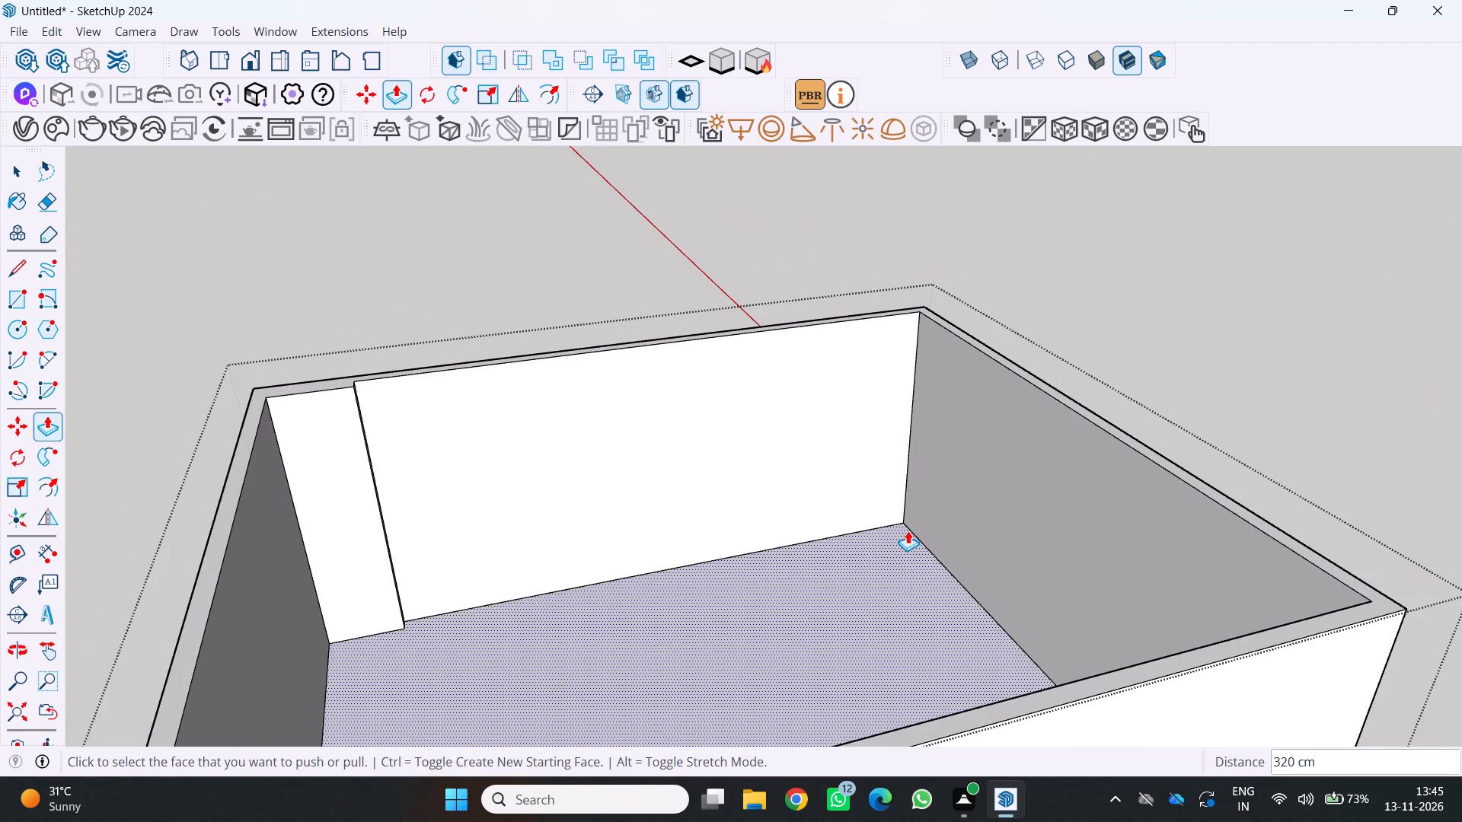
Push the inner face of the wall opposite the thickened corners outward 15 cm to remove that wall.
key(p)
scroll(990, 506, down, 4)
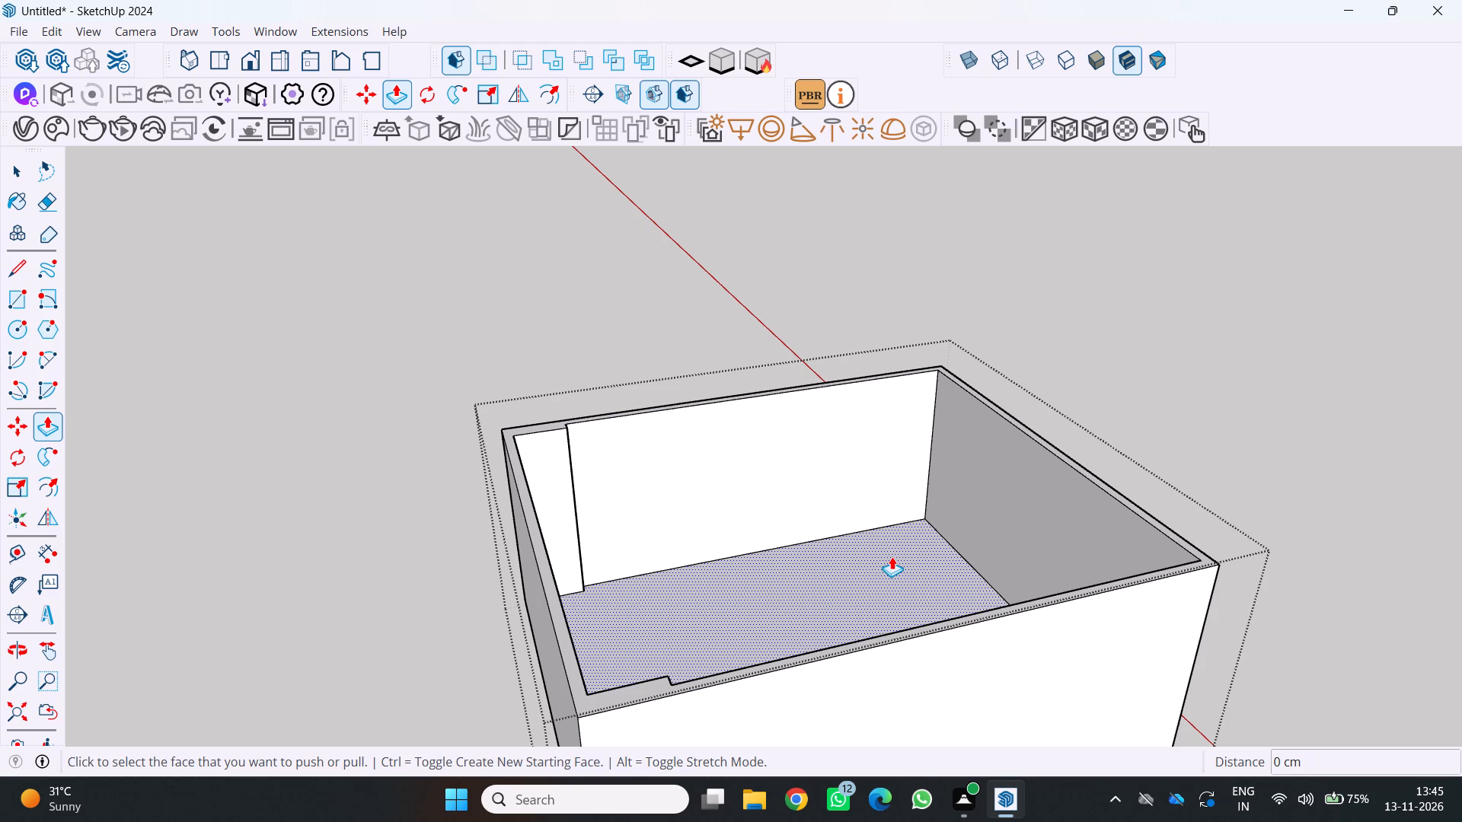
scroll(921, 558, up, 2)
middle_drag(940, 540, 785, 524)
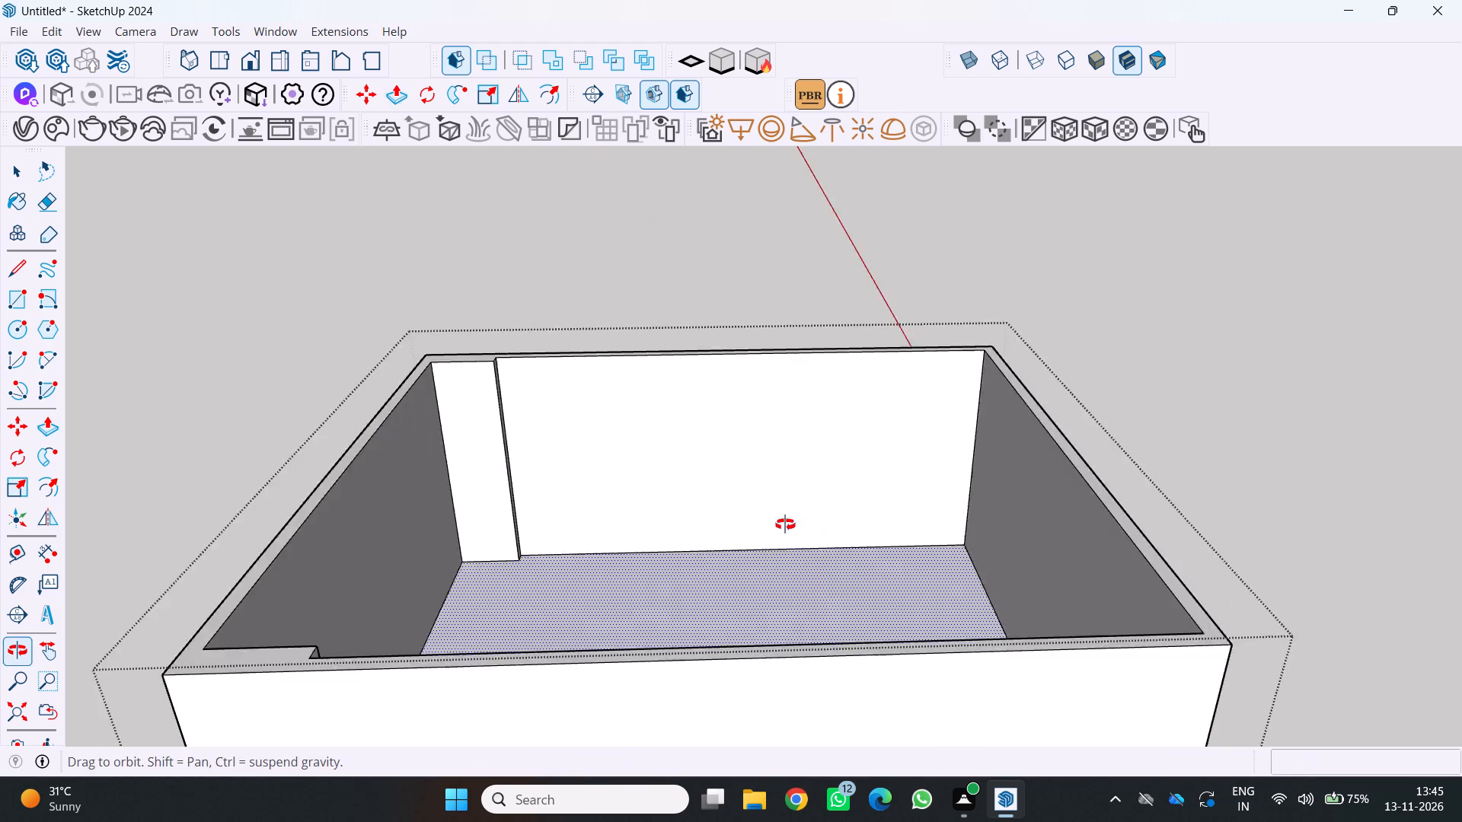
middle_drag(785, 524, 759, 520)
scroll(759, 520, down, 3)
scroll(982, 558, up, 3)
drag(932, 538, 1004, 548)
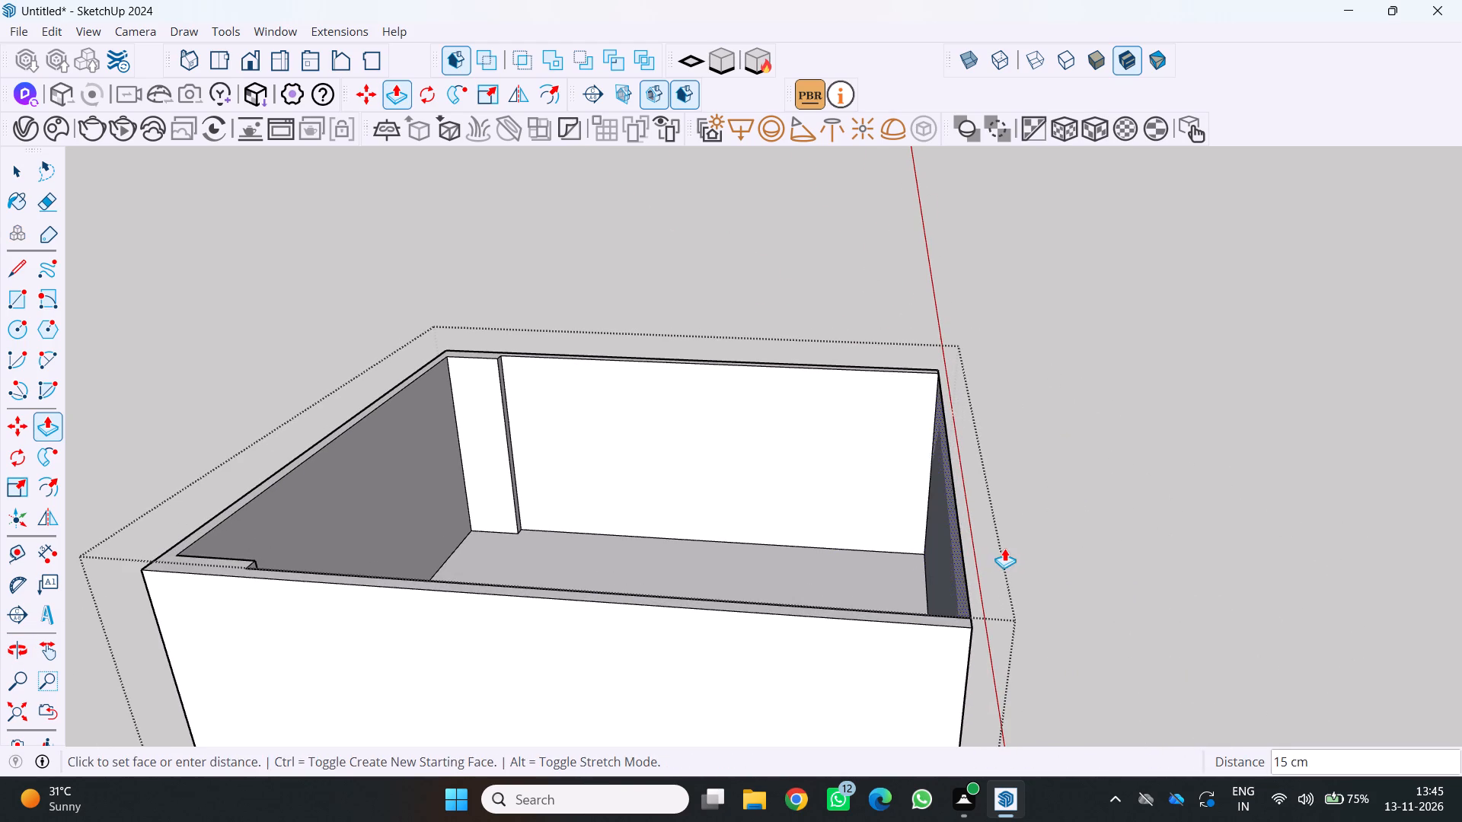
drag(1004, 548, 1006, 548)
Examine the open-sided room from the front and check its corner piers and side walls.
scroll(999, 551, down, 5)
middle_drag(1016, 569, 522, 432)
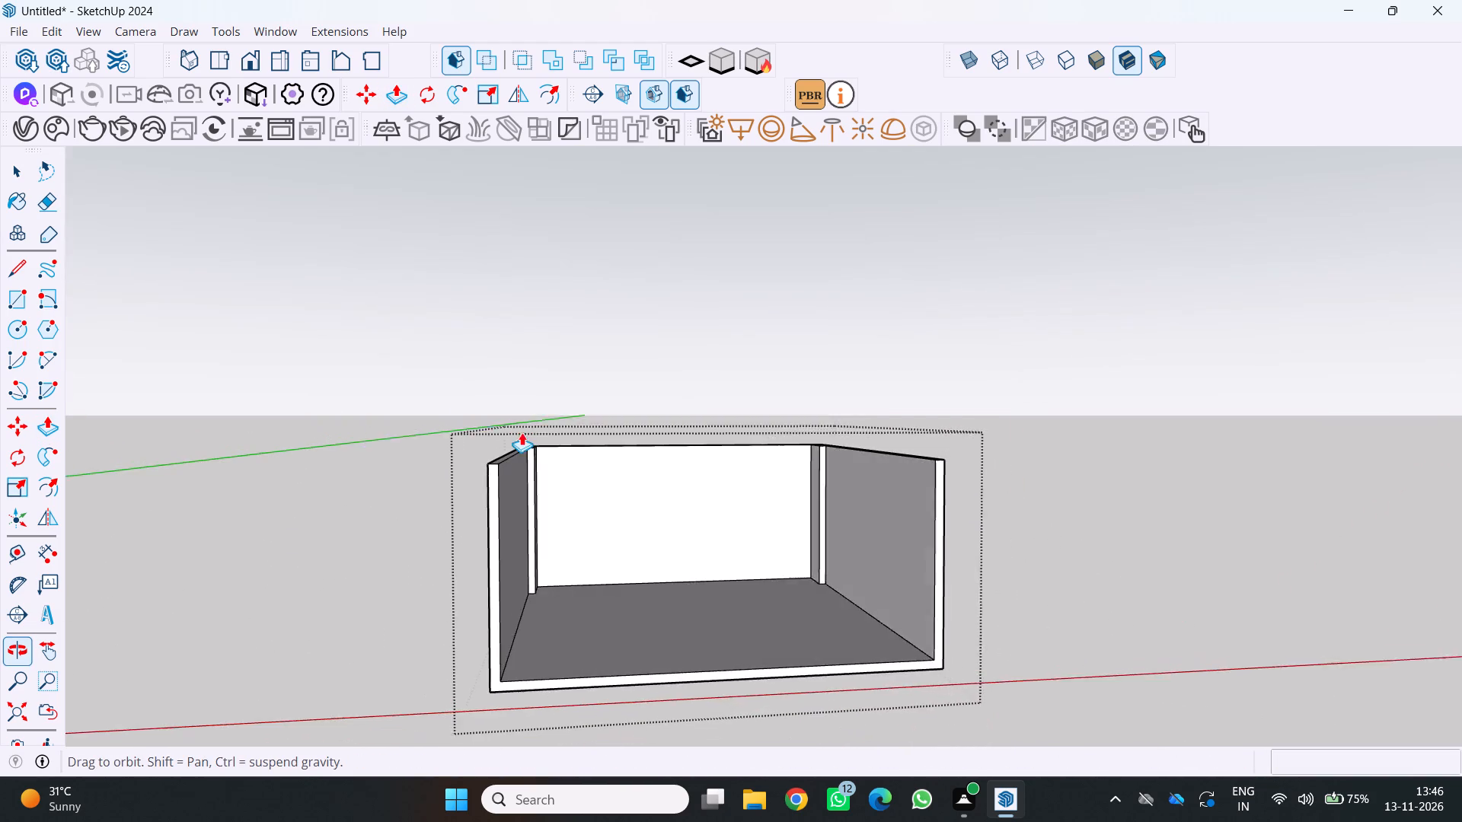
middle_drag(522, 432, 522, 432)
scroll(354, 443, down, 6)
middle_drag(362, 420, 338, 472)
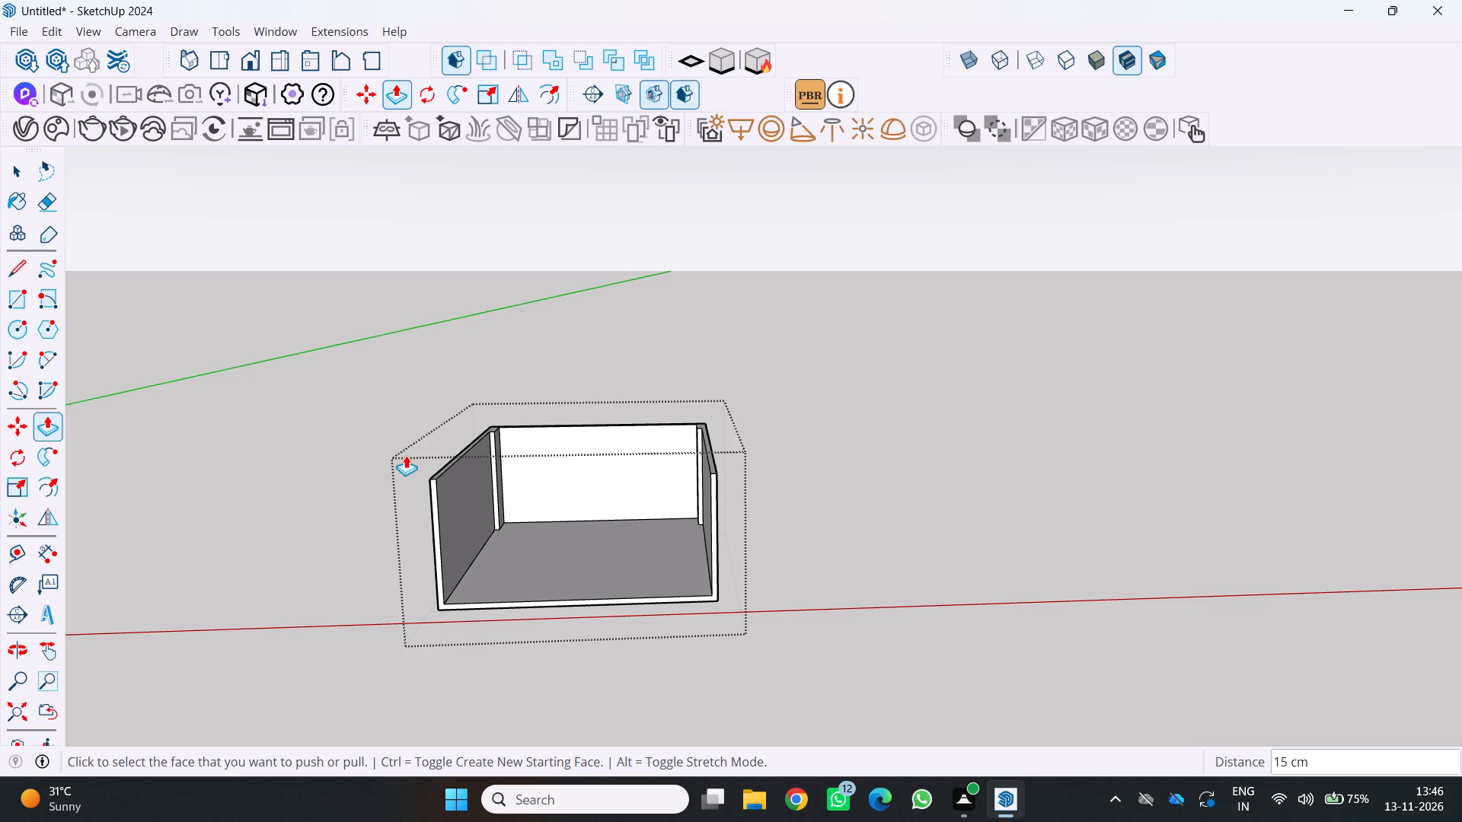
middle_drag(570, 505, 675, 562)
key(F3)
key(F3)
middle_click(672, 556)
scroll(637, 478, up, 3)
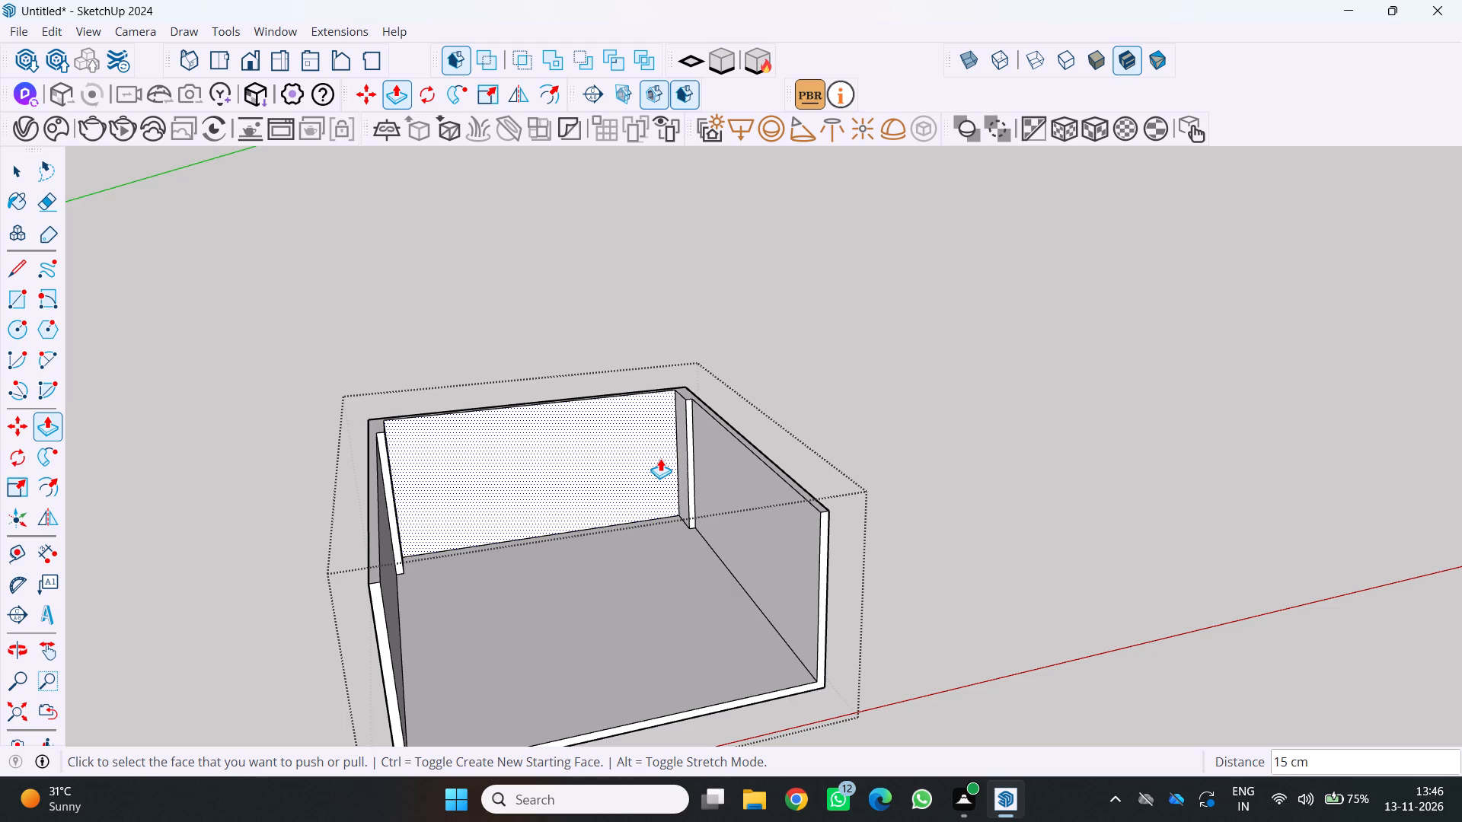
scroll(707, 450, up, 2)
middle_drag(707, 447, 857, 415)
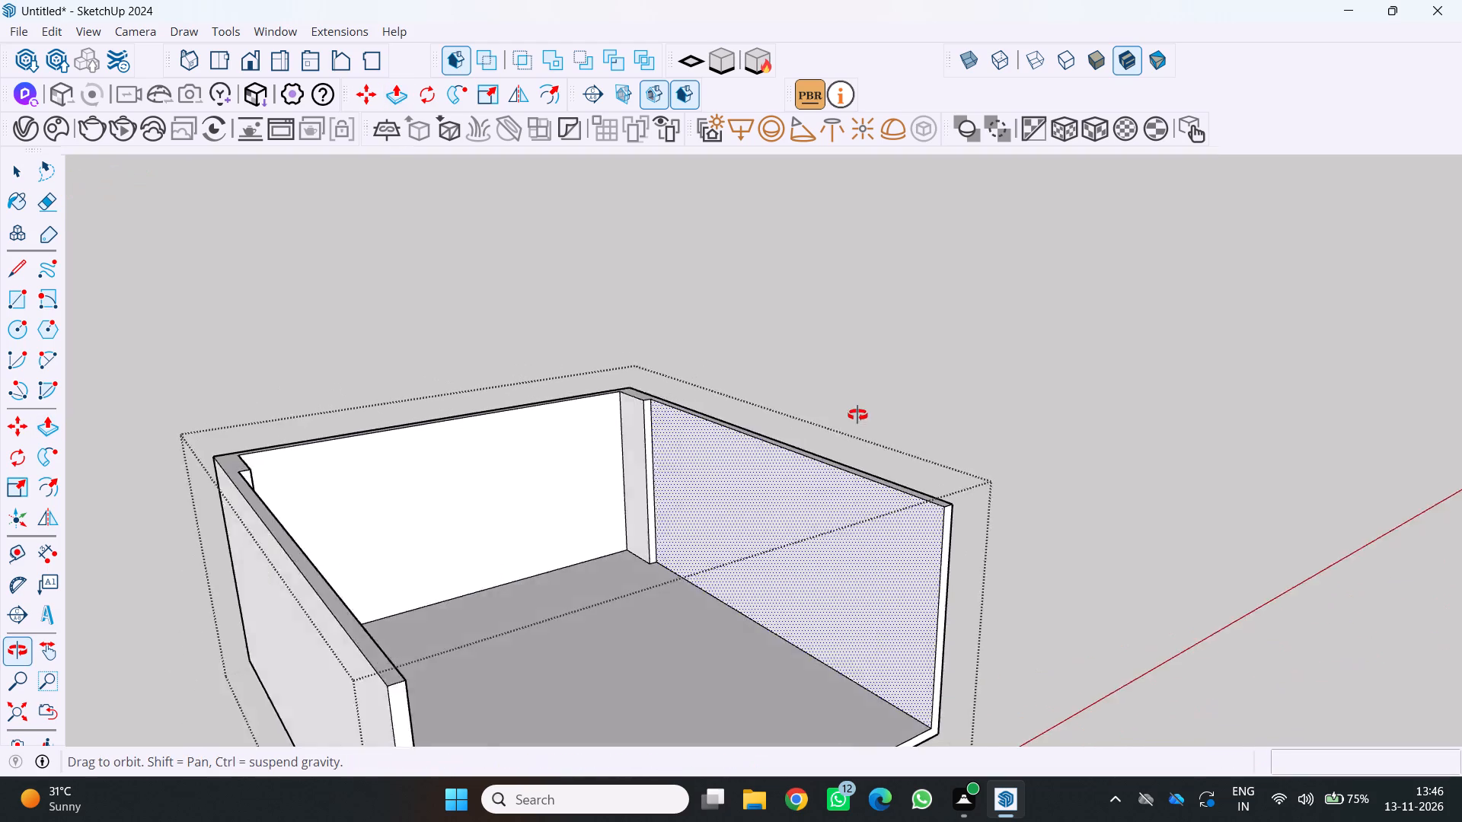
middle_drag(857, 415, 878, 407)
scroll(770, 455, up, 2)
scroll(706, 457, down, 2)
middle_drag(691, 461, 650, 433)
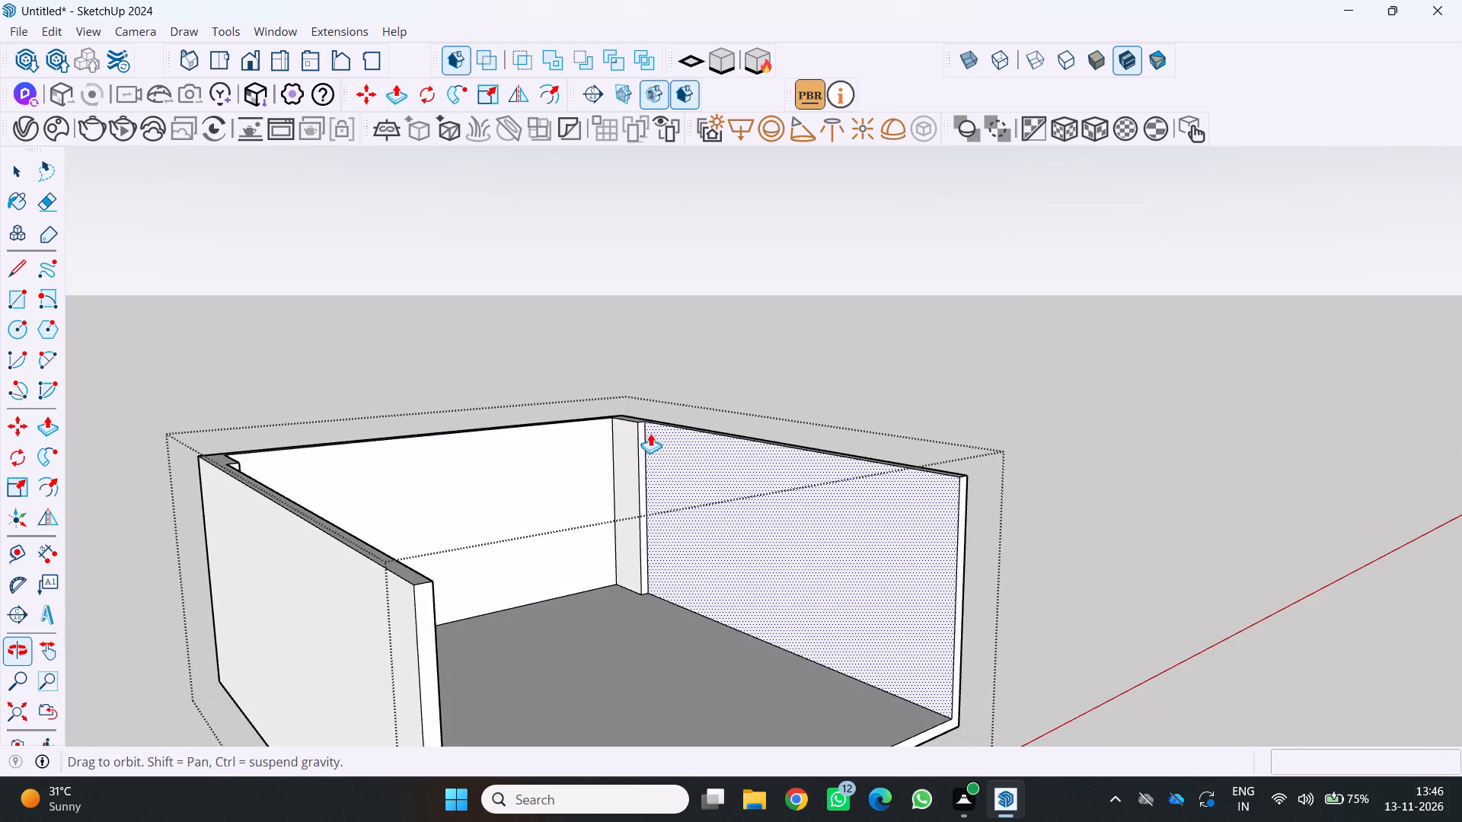
scroll(607, 442, up, 3)
scroll(641, 499, down, 3)
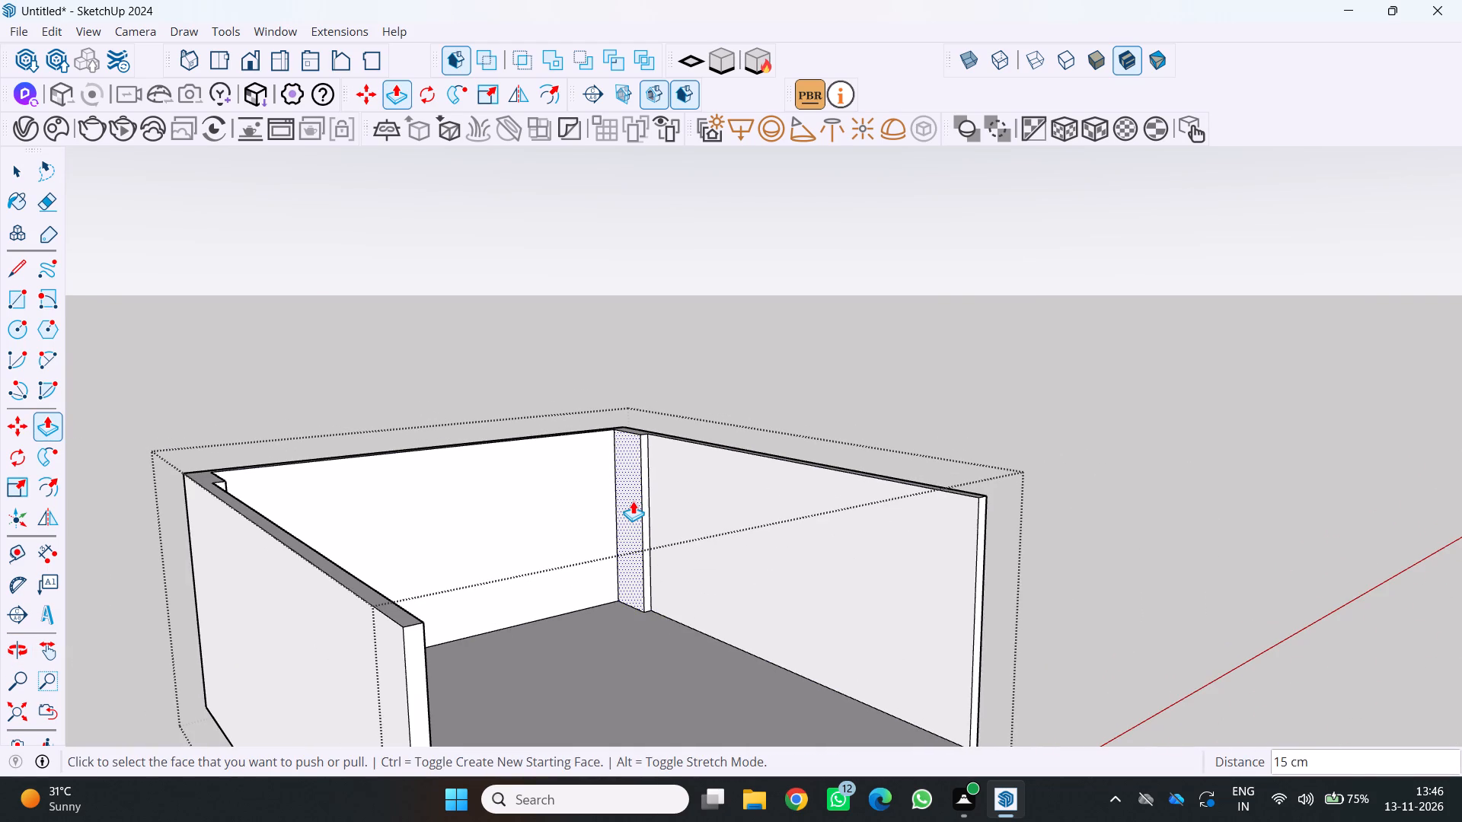
Place a vertical guide 250 cm from the corner pier's edge along the side wall farther from the green axis.
key(t)
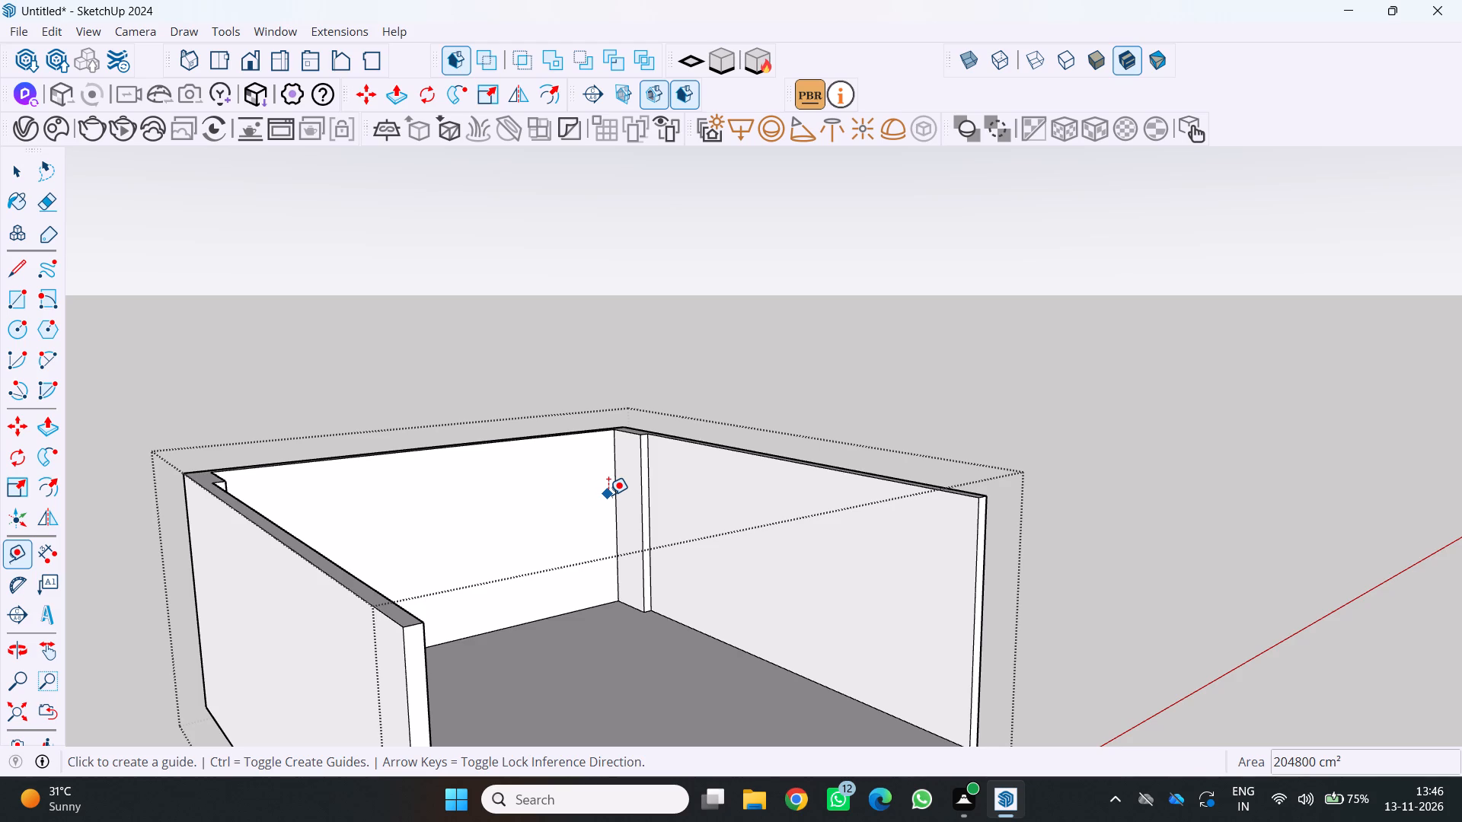
middle_drag(607, 495, 623, 544)
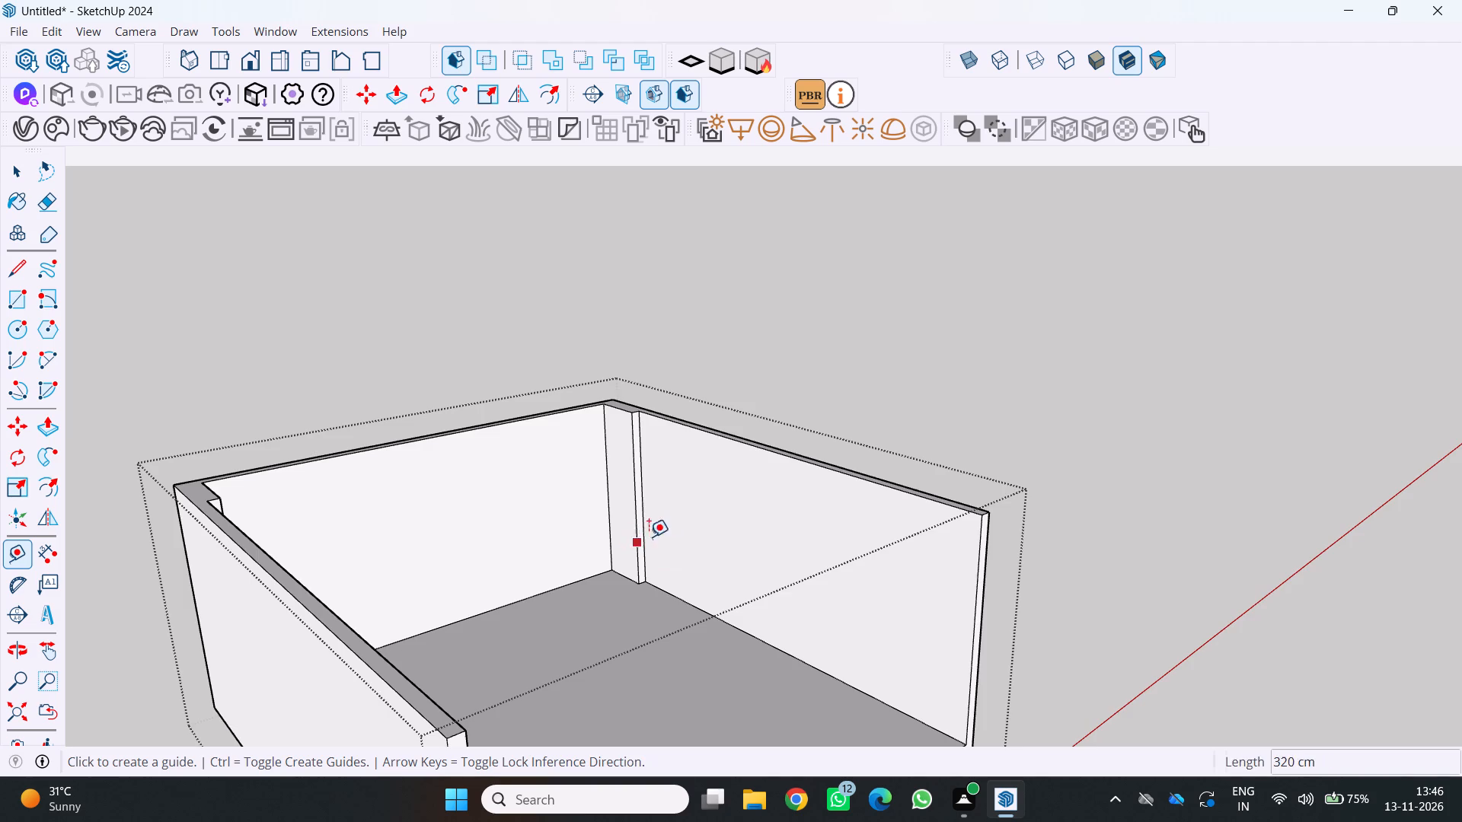
scroll(657, 532, up, 3)
click(640, 485)
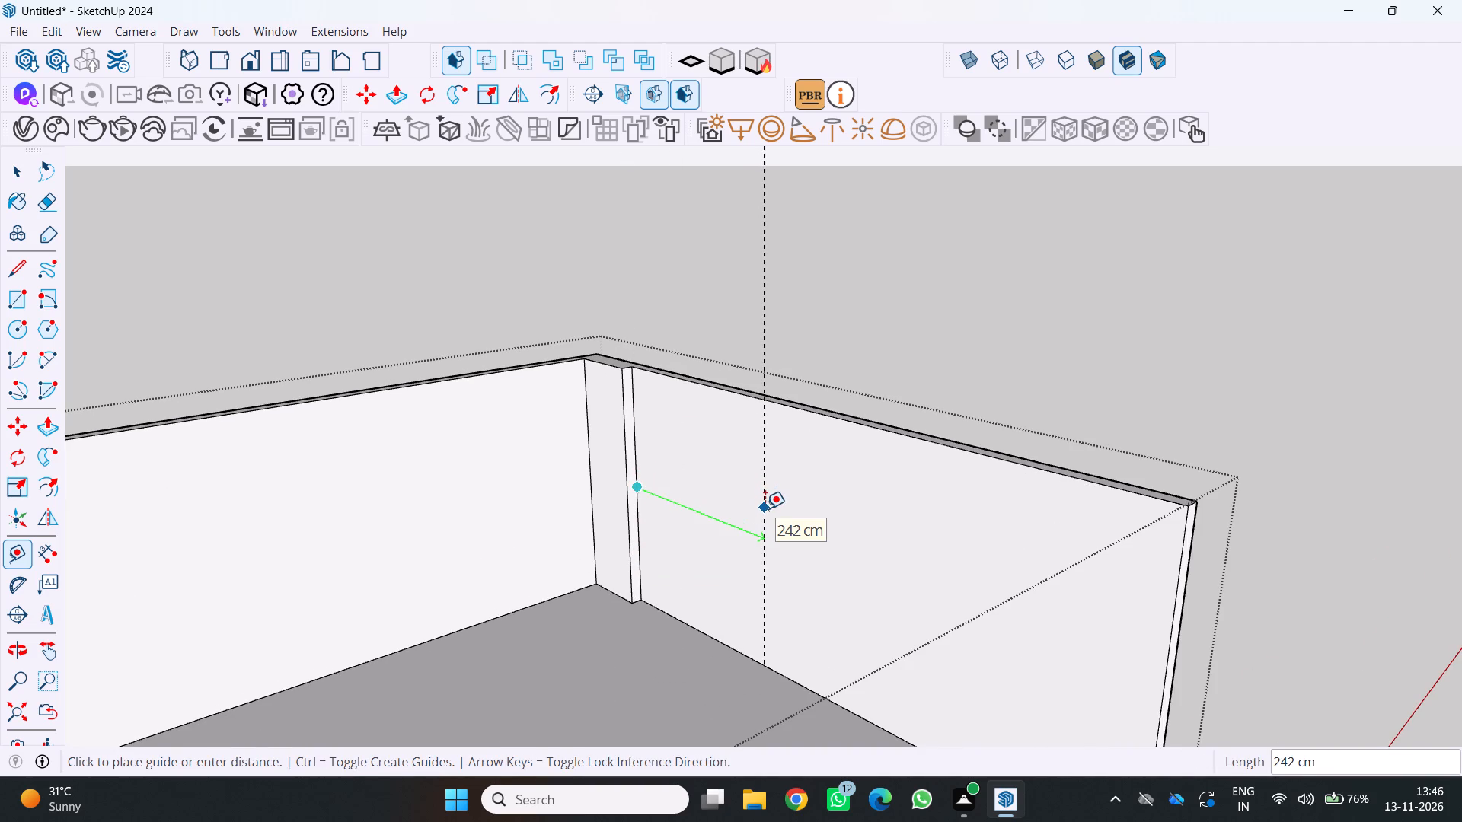
text(250)
key(Return)
Examine the guide on the side wall and the room's interior from several angles.
scroll(820, 502, down, 5)
scroll(875, 490, up, 1)
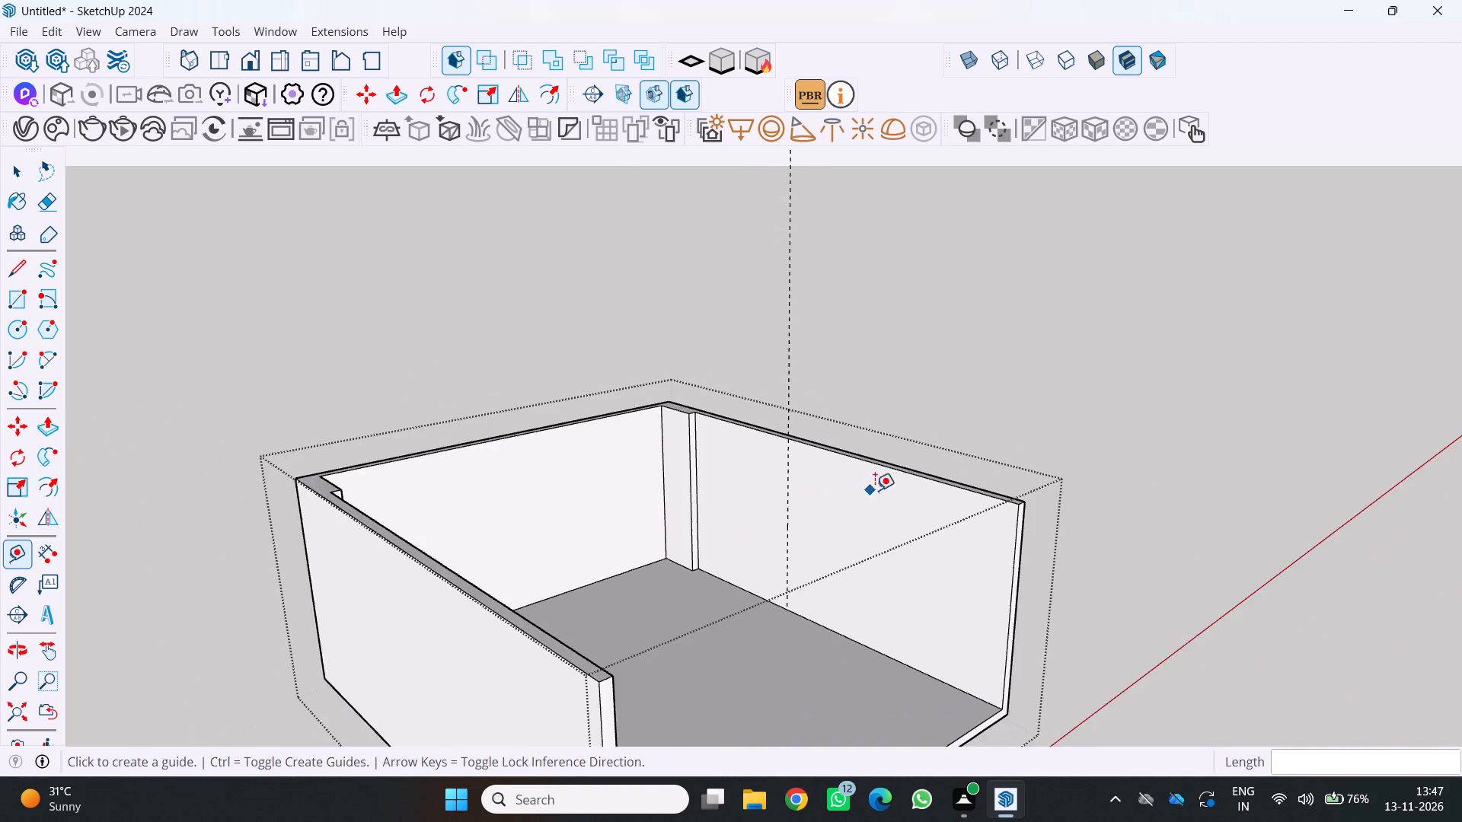
middle_drag(875, 490, 953, 416)
scroll(740, 511, up, 2)
scroll(669, 549, down, 2)
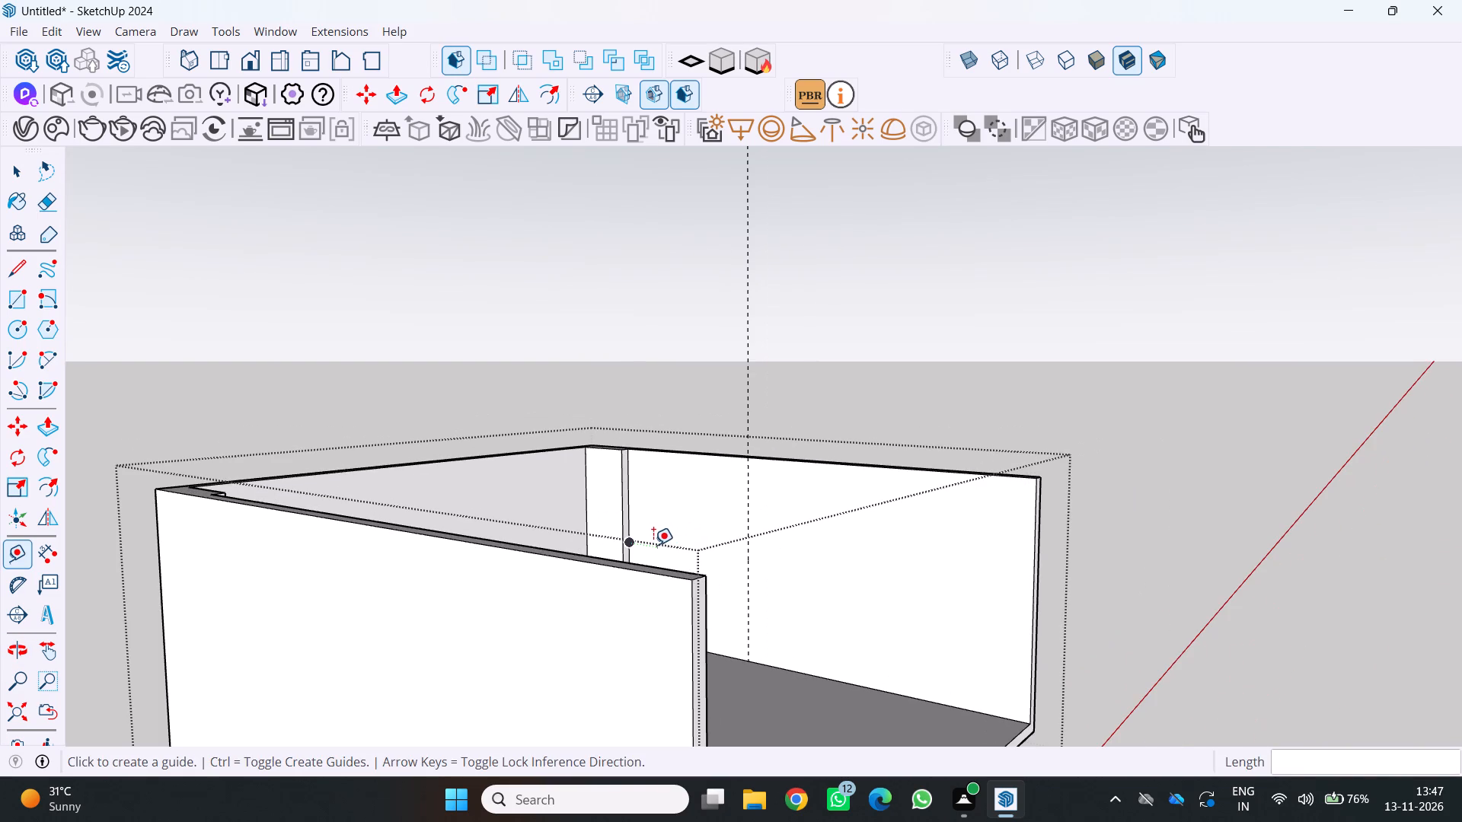
scroll(640, 537, down, 2)
middle_drag(601, 544, 465, 604)
middle_click(465, 604)
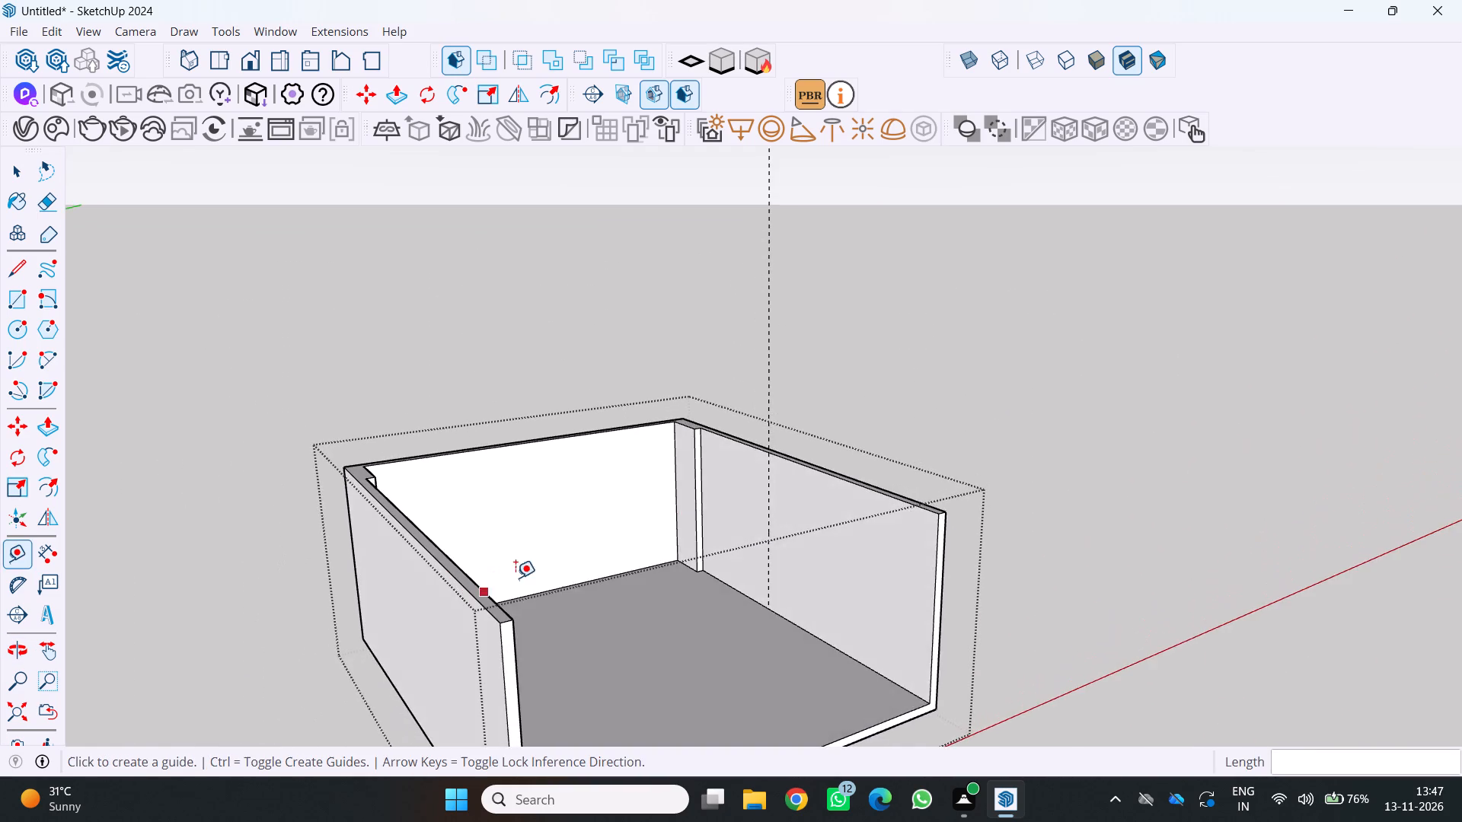
scroll(586, 577, up, 5)
middle_drag(670, 567, 603, 537)
scroll(603, 537, down, 4)
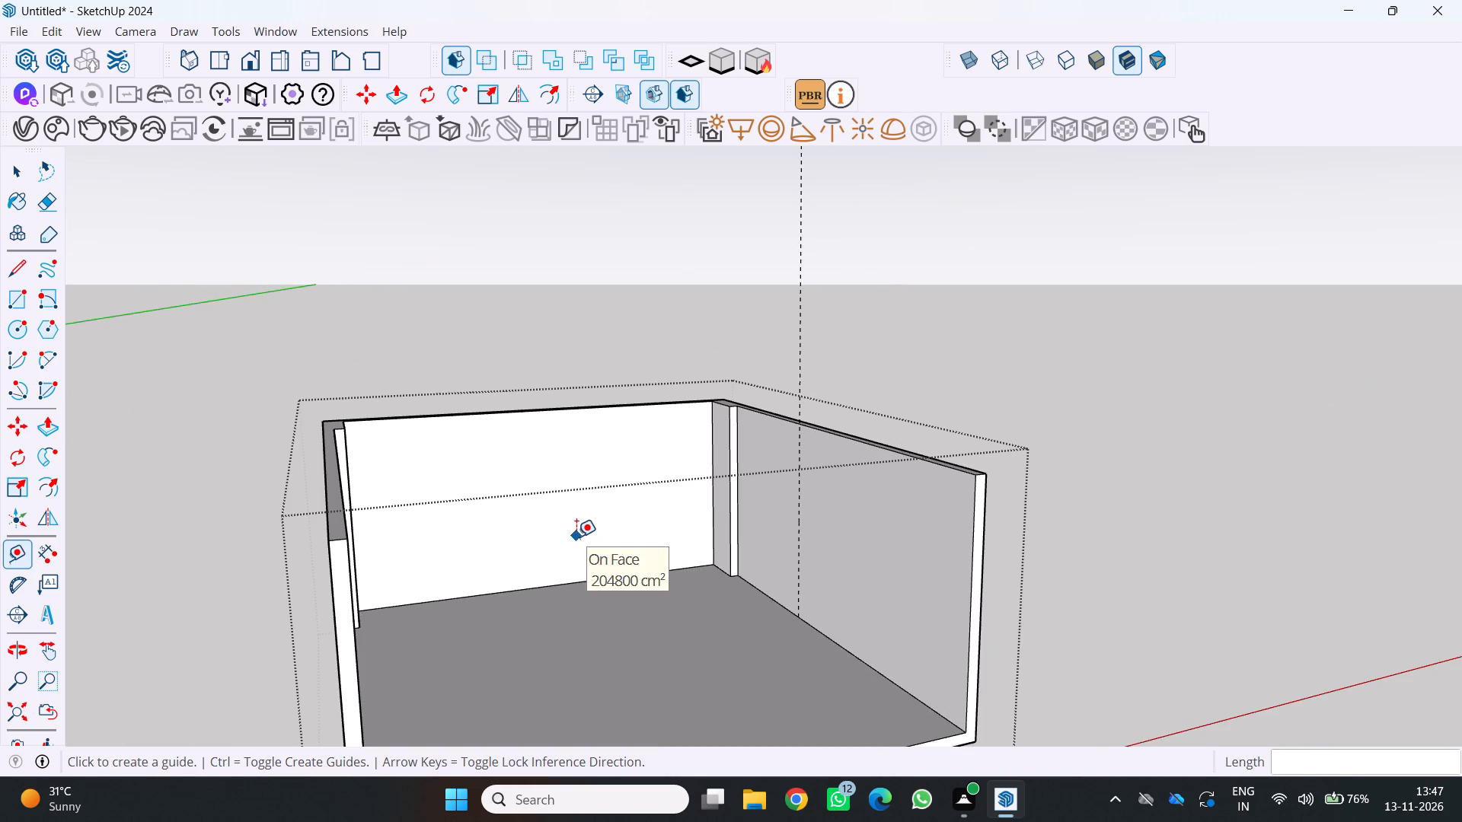
scroll(618, 538, down, 2)
middle_drag(656, 540, 825, 542)
middle_click(828, 540)
scroll(873, 511, up, 4)
middle_drag(823, 540, 795, 550)
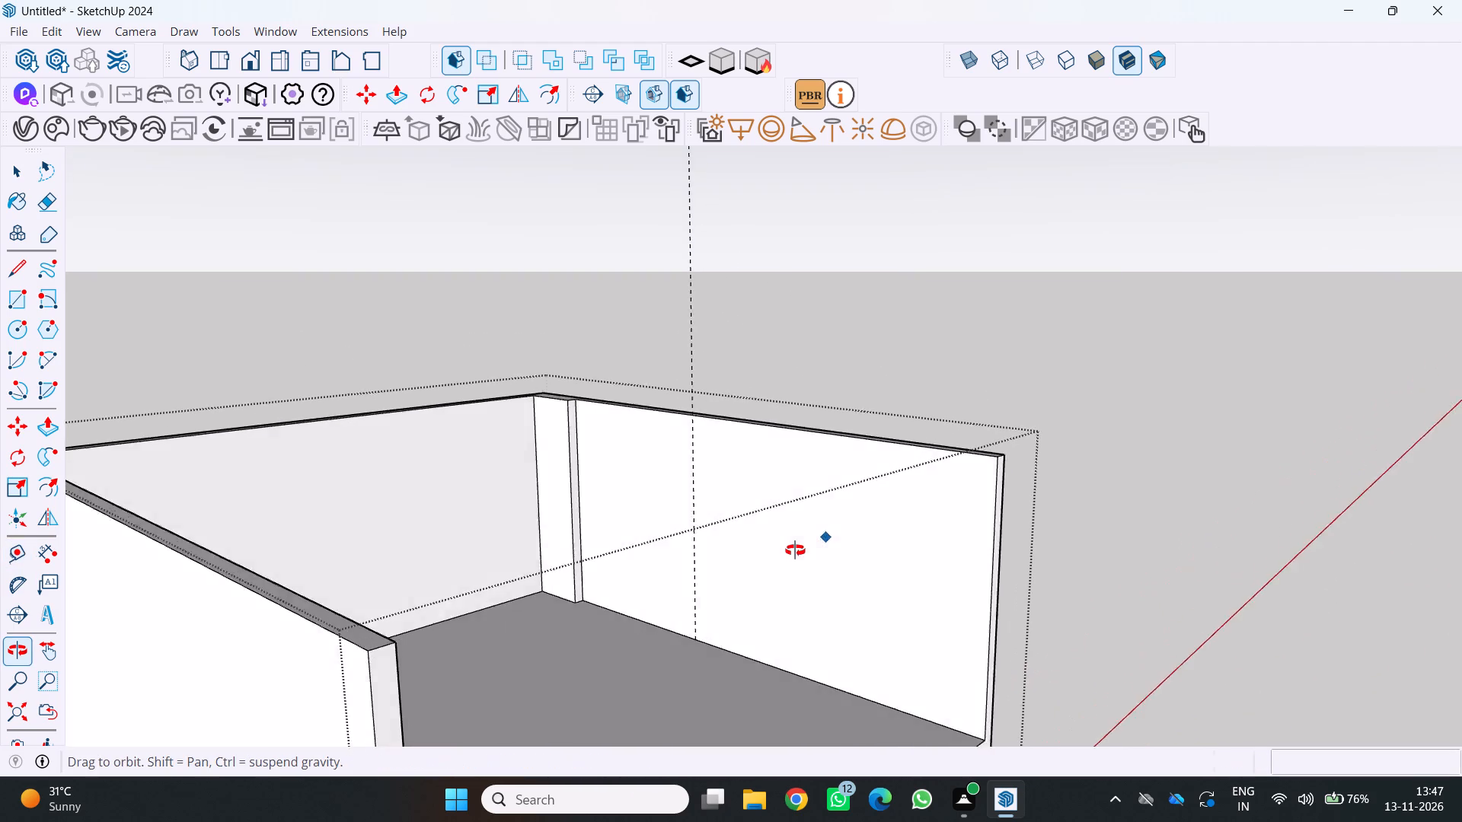
middle_drag(795, 550, 570, 435)
scroll(570, 435, down, 7)
middle_drag(570, 432, 736, 597)
middle_click(738, 596)
middle_click(787, 537)
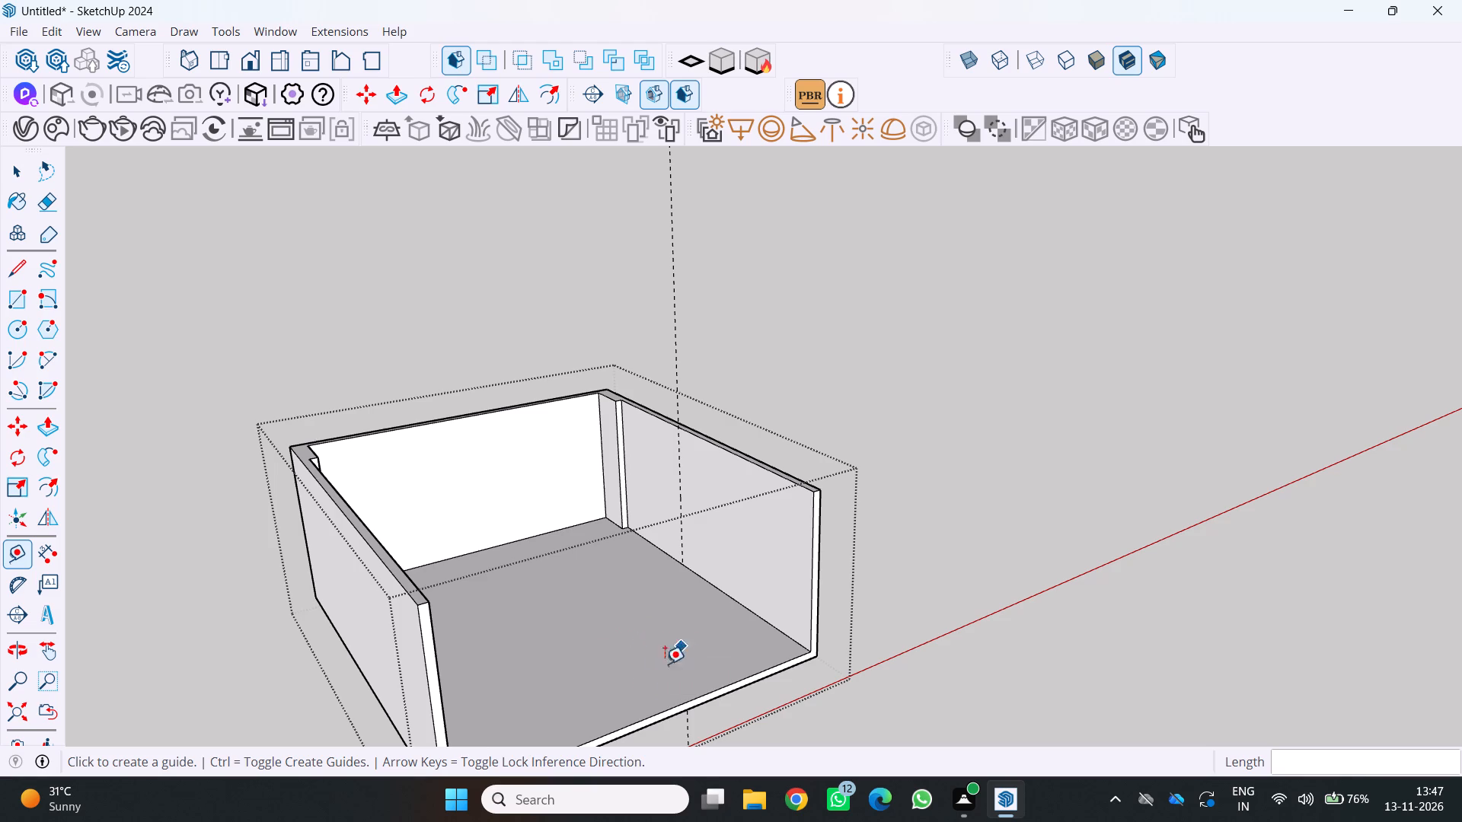
scroll(630, 699, up, 6)
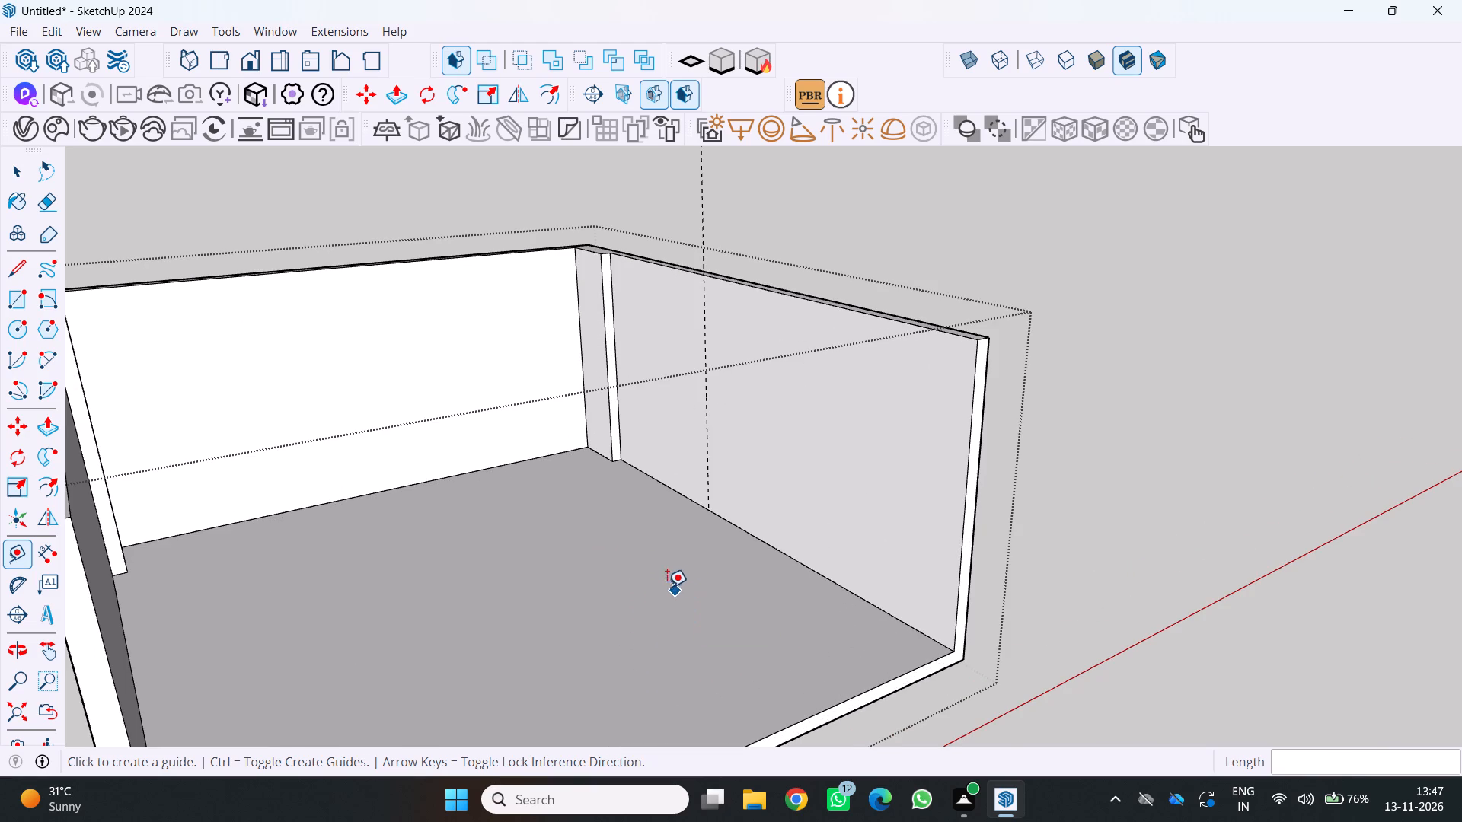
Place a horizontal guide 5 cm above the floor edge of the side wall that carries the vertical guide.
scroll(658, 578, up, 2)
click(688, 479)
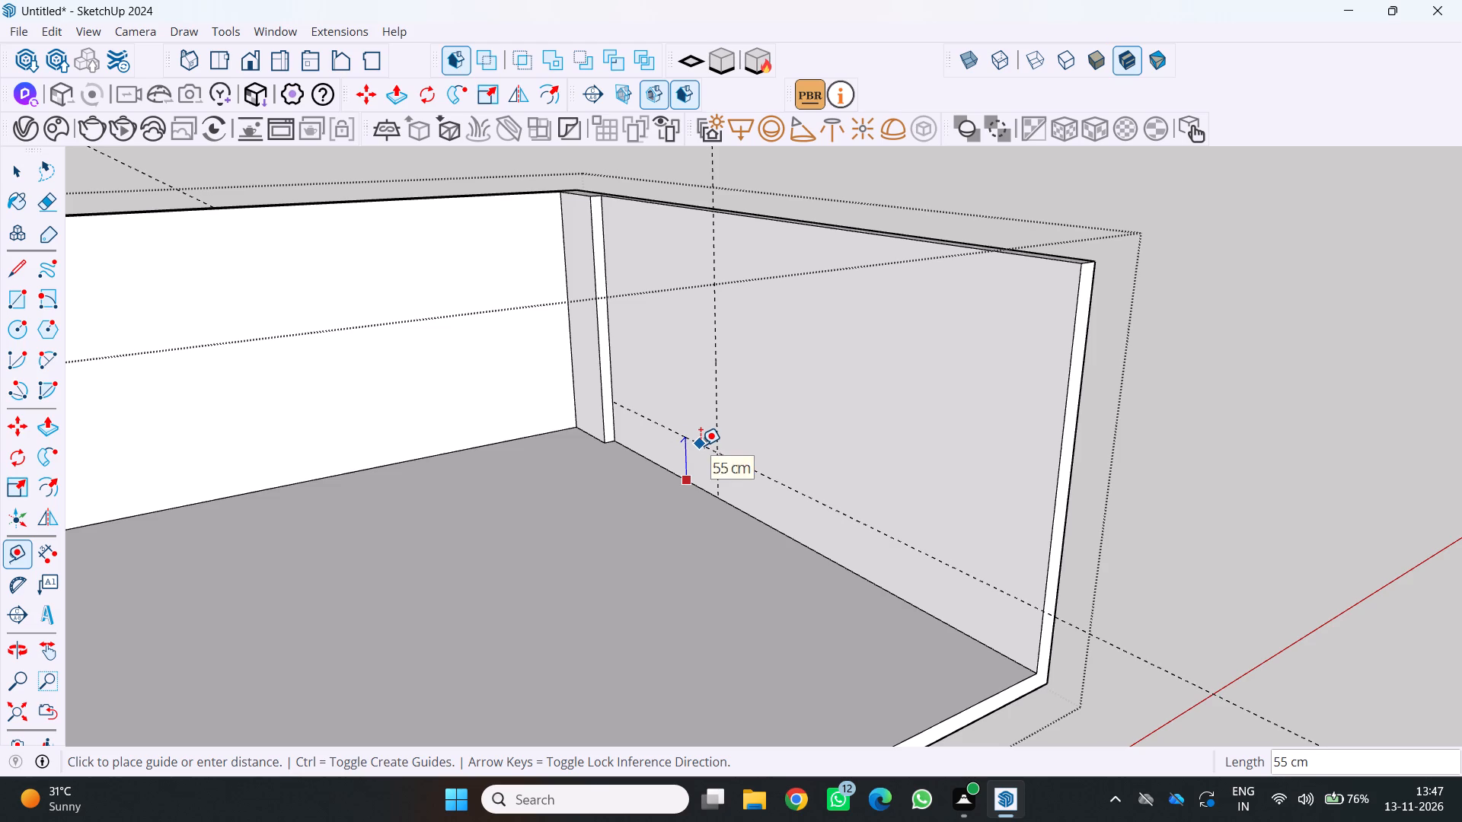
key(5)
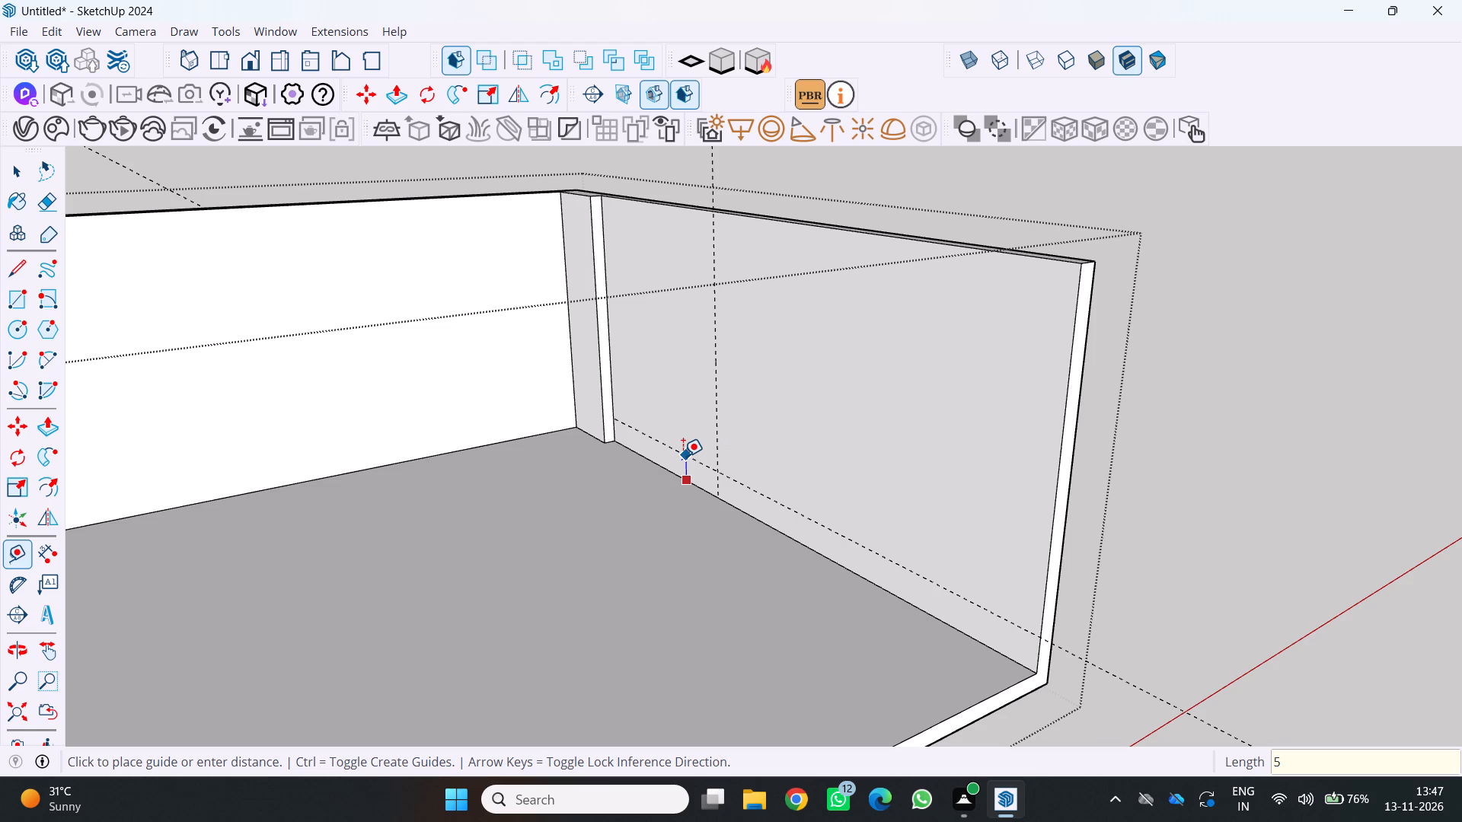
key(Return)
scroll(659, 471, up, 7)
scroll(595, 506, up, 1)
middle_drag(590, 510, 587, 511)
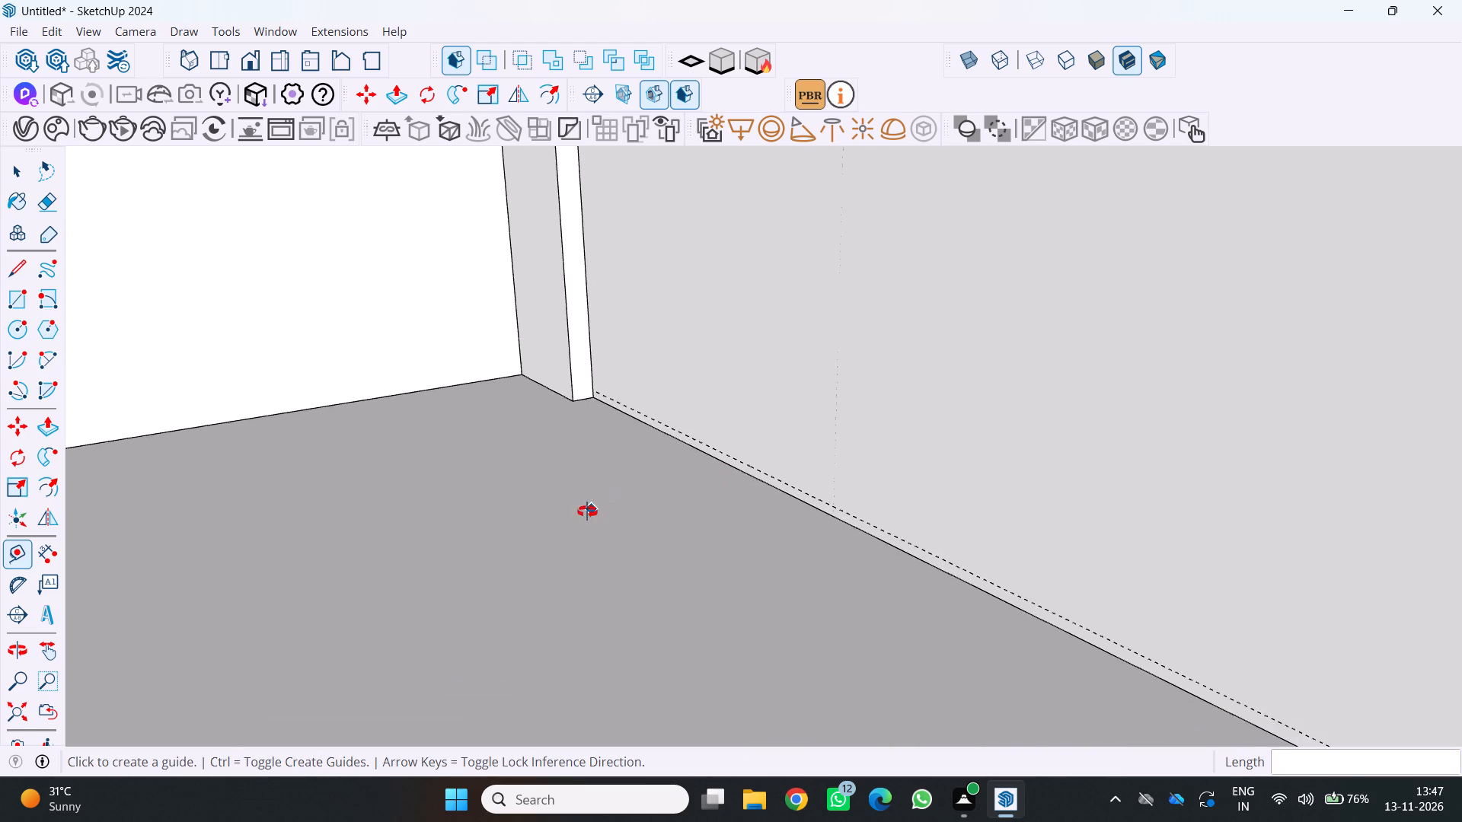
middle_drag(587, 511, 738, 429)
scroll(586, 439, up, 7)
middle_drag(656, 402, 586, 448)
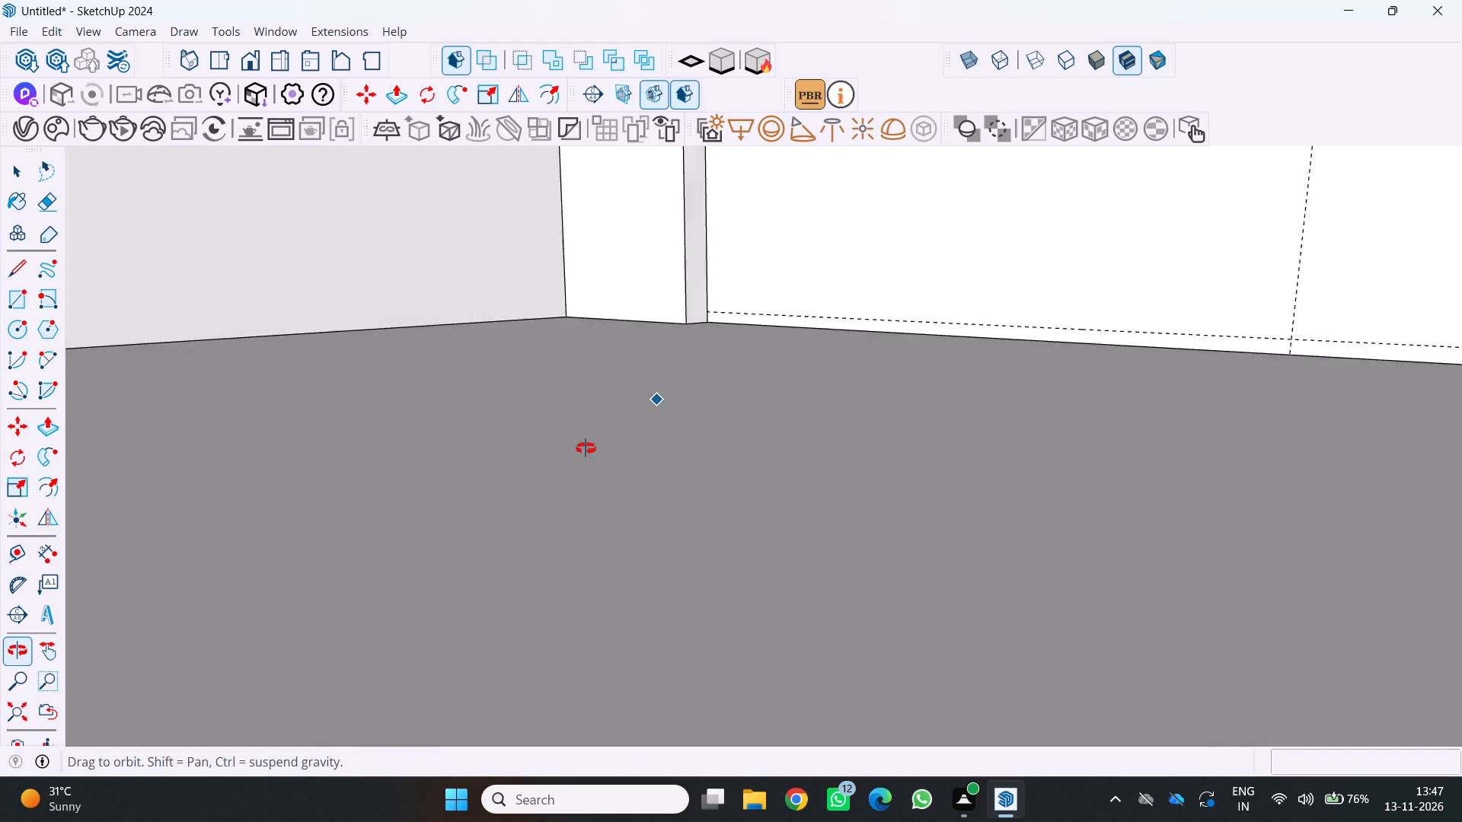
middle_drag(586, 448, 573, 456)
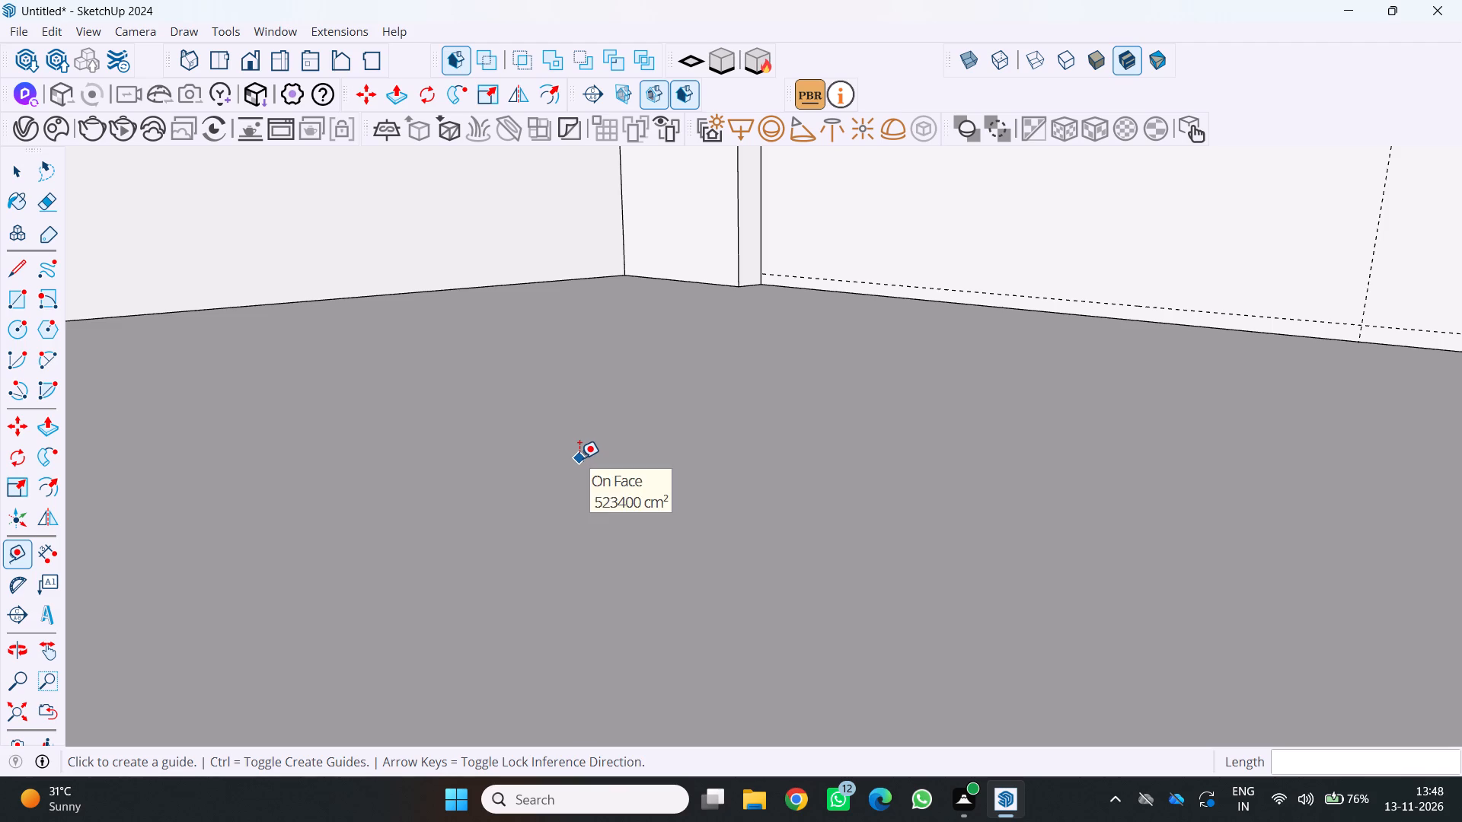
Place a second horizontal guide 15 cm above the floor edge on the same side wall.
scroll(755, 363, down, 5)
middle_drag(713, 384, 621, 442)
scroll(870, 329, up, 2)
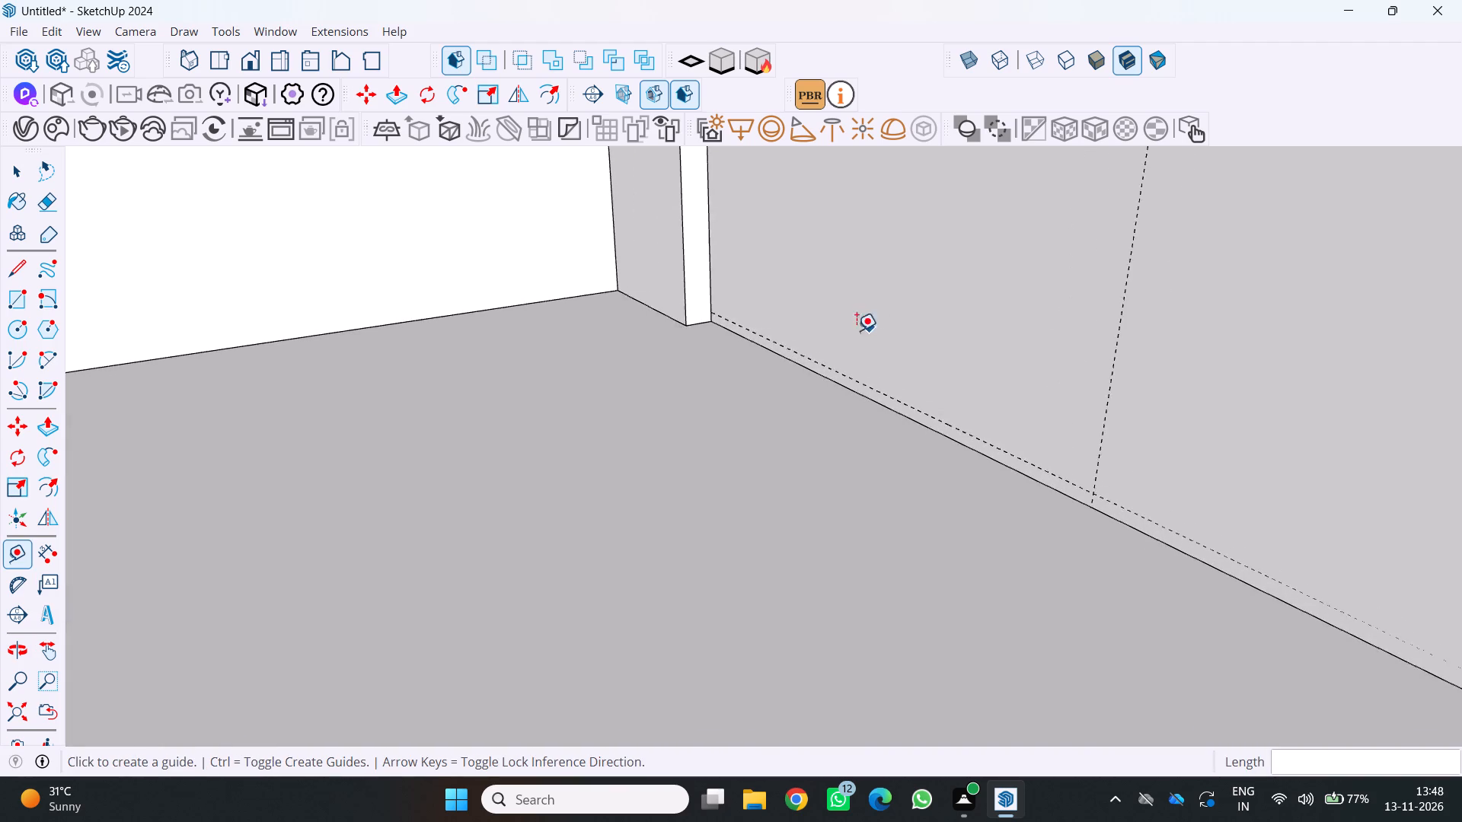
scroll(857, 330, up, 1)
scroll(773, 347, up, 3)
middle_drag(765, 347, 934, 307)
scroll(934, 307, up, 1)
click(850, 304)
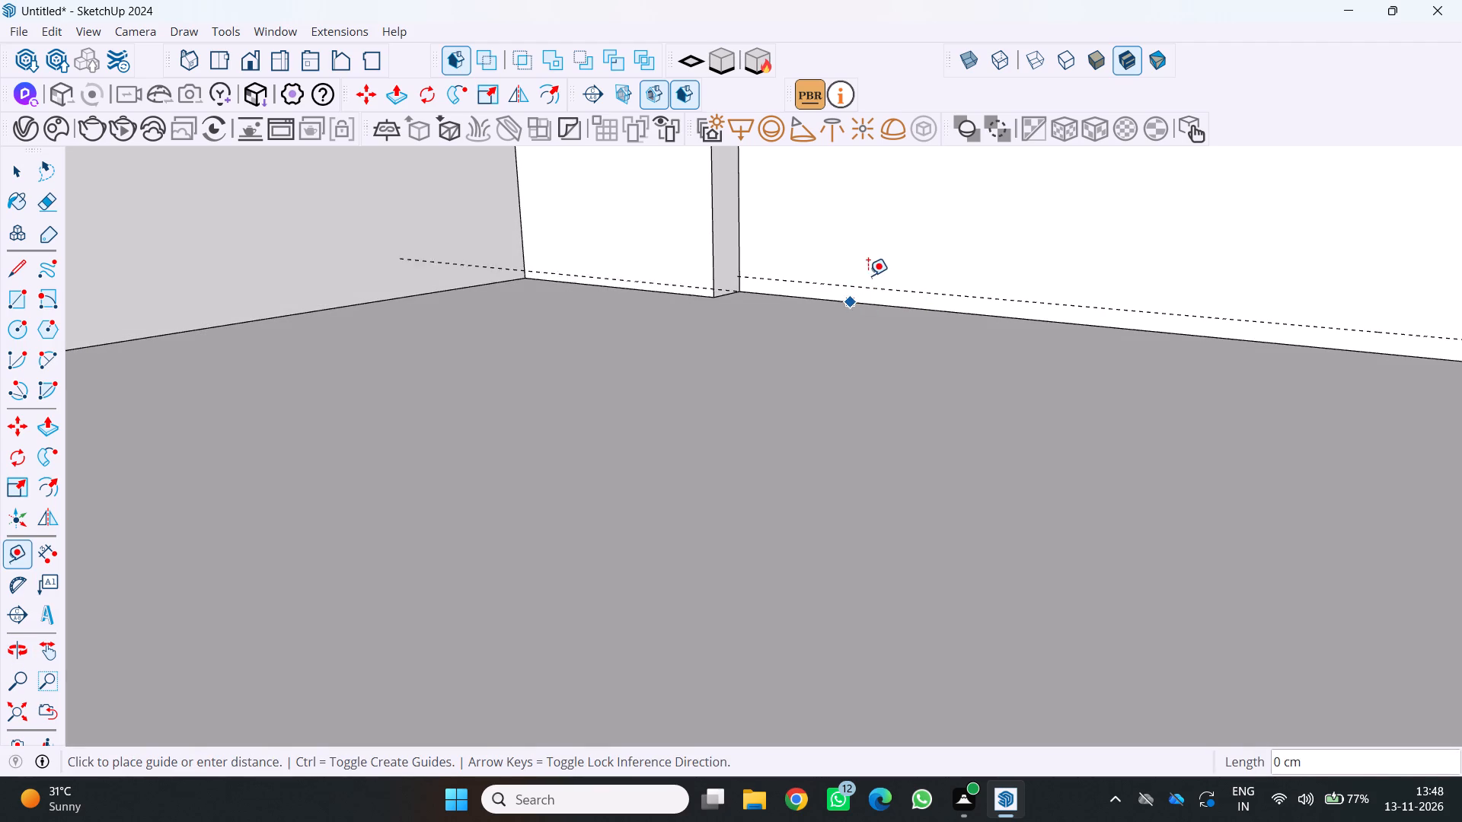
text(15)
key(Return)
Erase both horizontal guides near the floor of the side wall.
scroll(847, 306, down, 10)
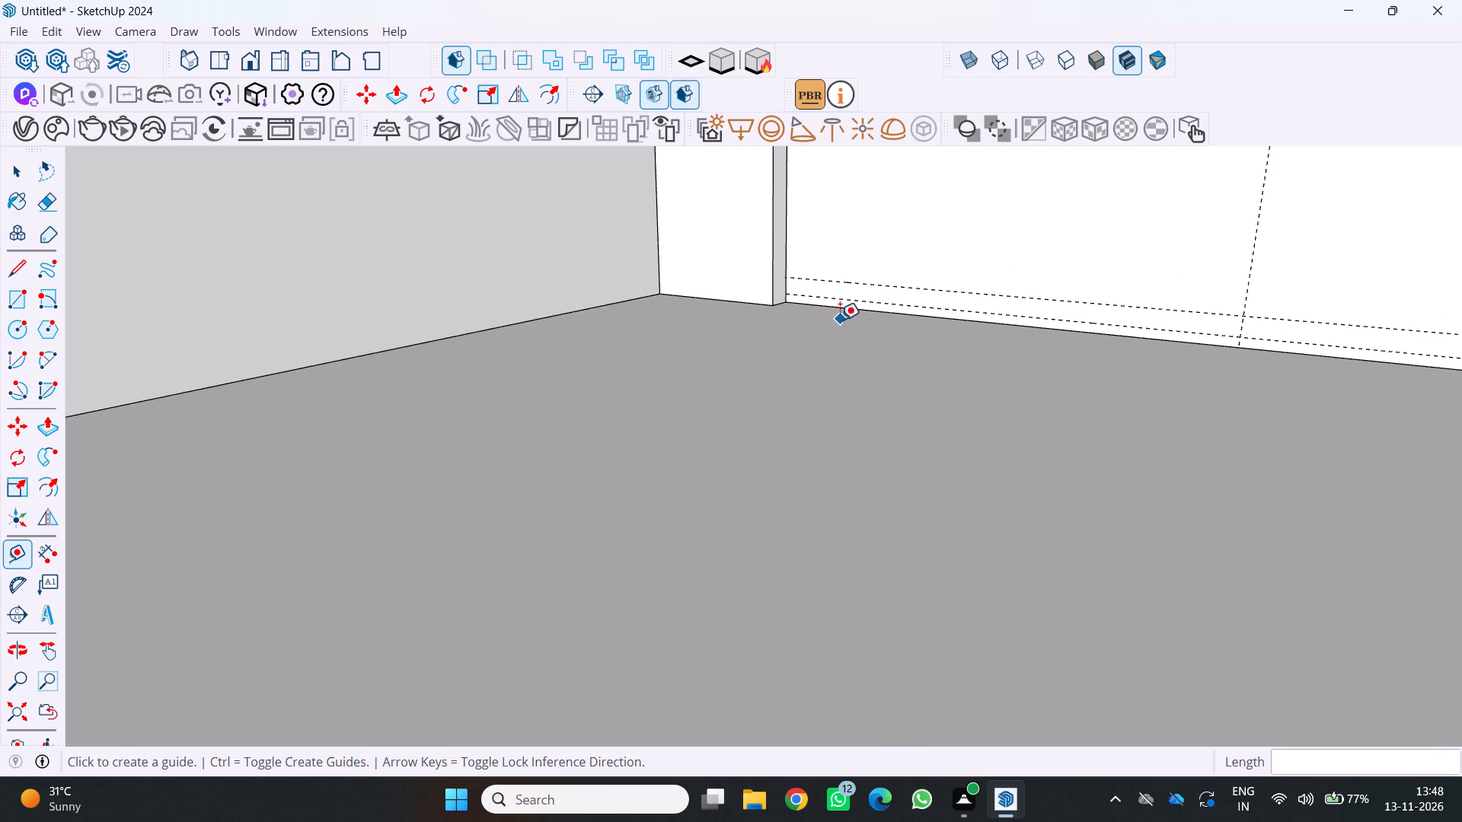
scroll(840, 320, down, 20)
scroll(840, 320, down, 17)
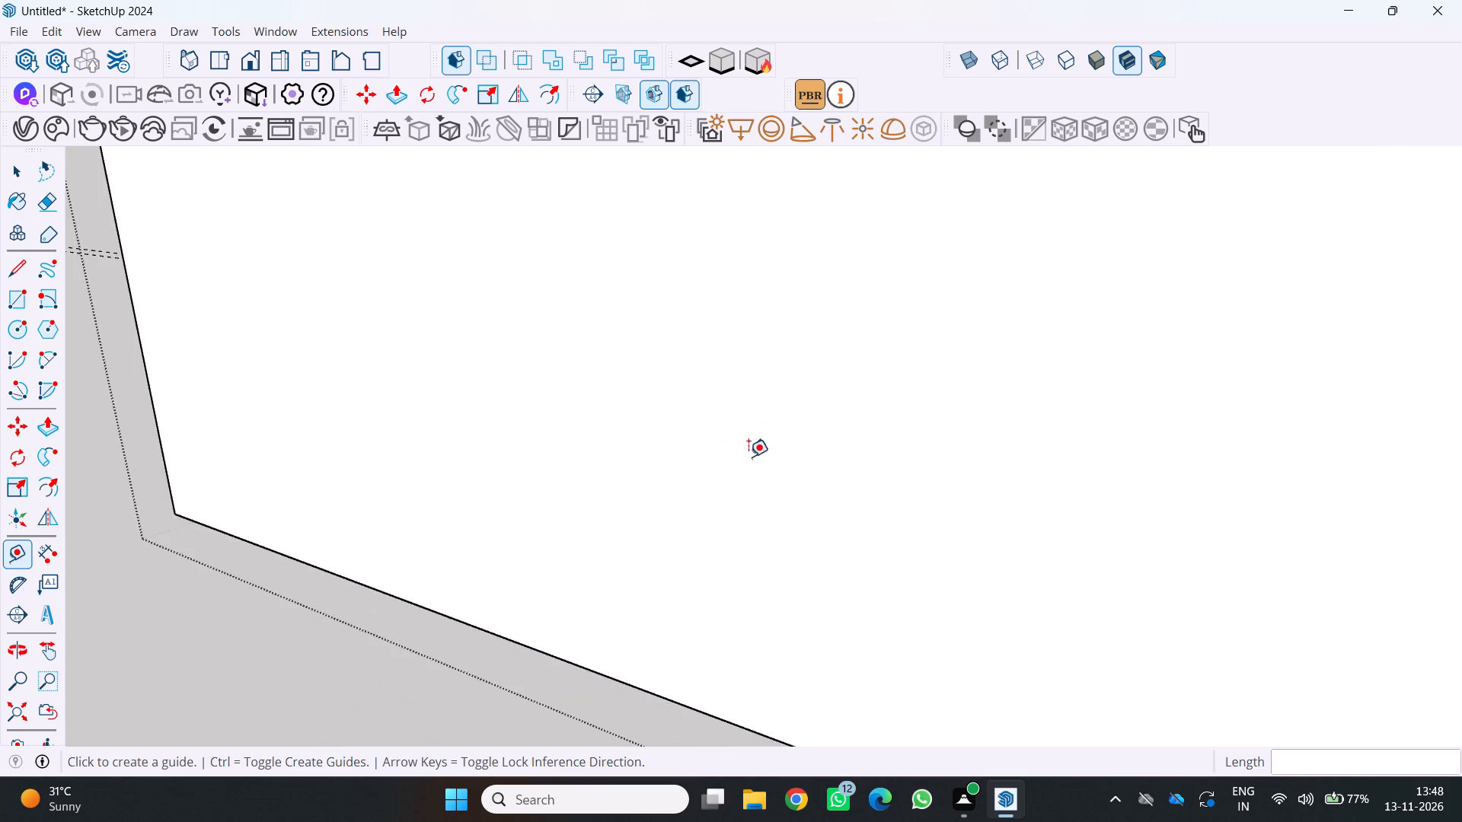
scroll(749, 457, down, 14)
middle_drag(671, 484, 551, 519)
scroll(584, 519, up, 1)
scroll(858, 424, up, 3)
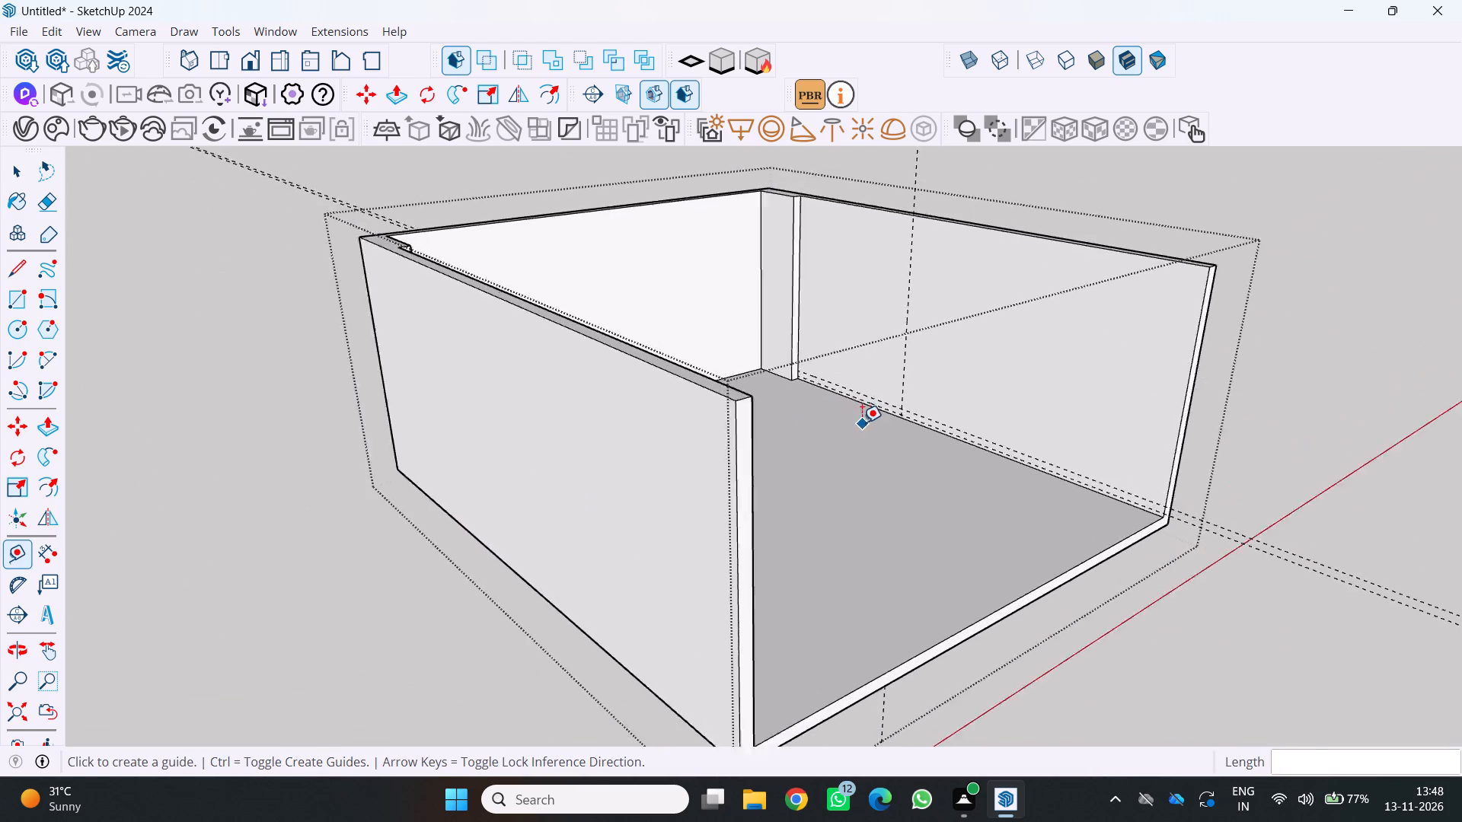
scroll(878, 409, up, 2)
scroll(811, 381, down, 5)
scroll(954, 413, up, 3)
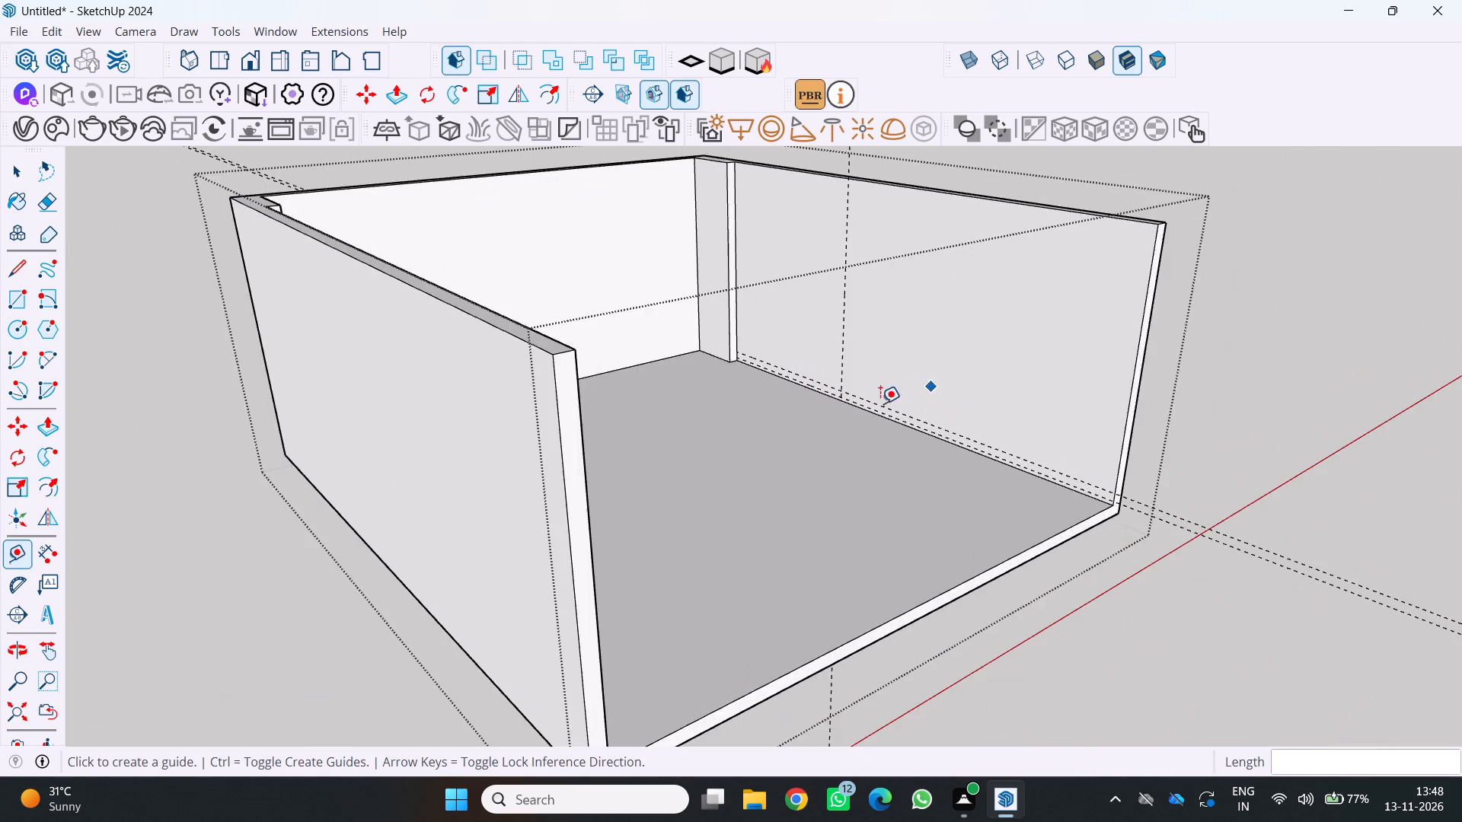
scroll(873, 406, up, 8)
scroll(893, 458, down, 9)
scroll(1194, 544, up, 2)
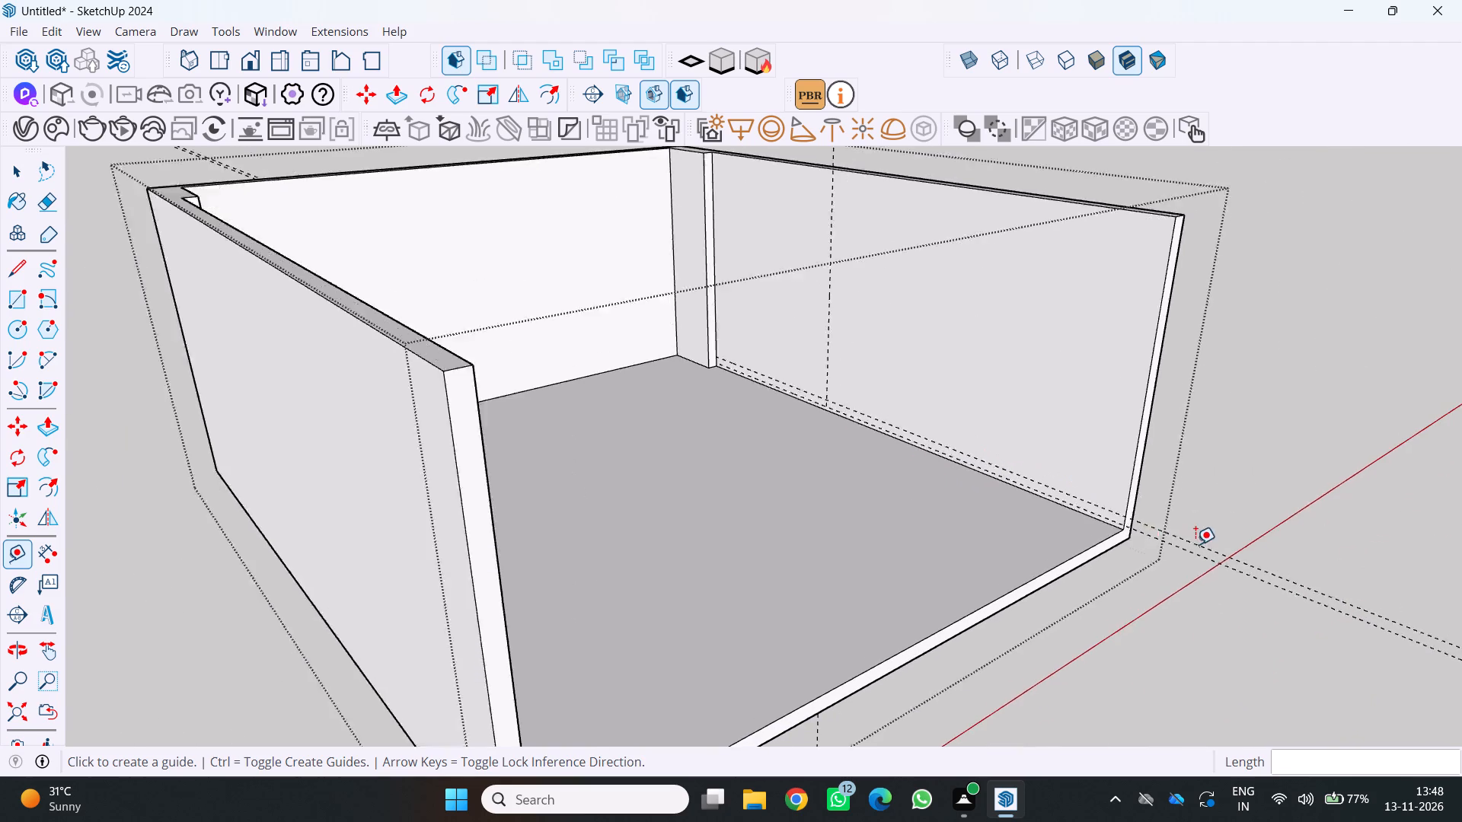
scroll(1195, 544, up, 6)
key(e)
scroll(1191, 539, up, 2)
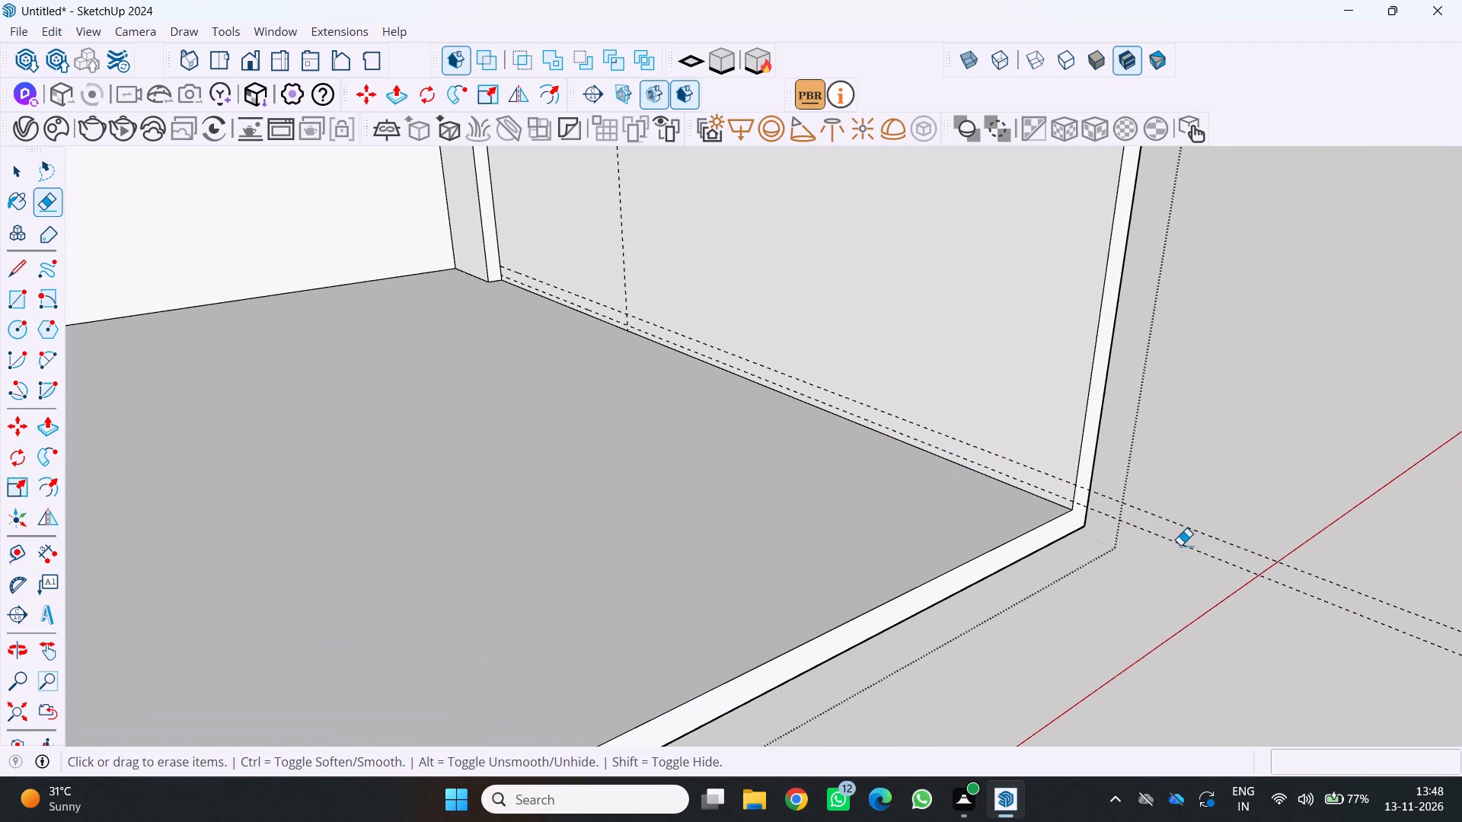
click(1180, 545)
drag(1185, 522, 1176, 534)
Place a horizontal guide 15 cm above the floor edge of the side wall with the vertical guide.
scroll(953, 569, down, 3)
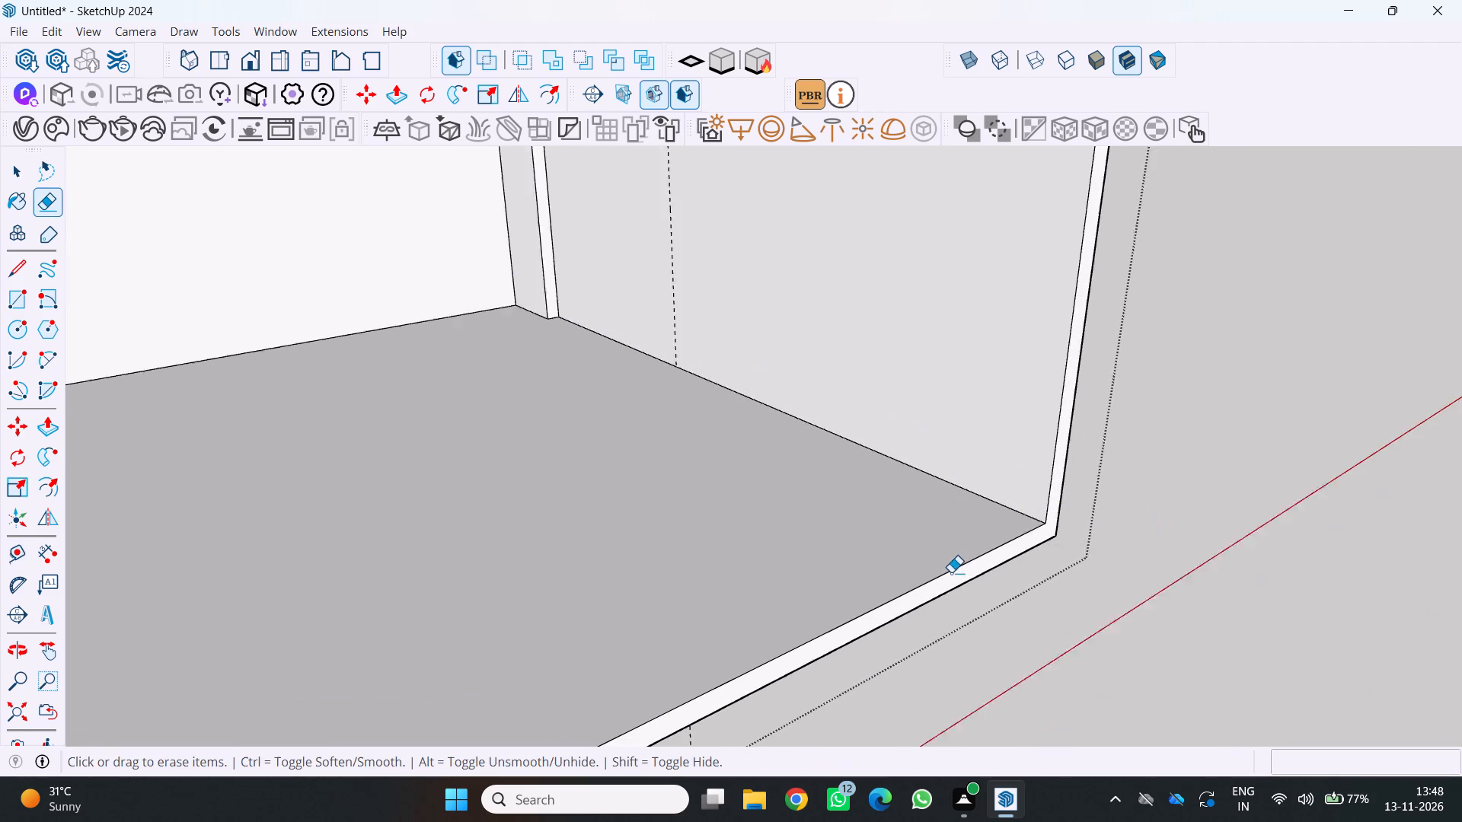
scroll(951, 572, down, 6)
key(t)
scroll(938, 486, up, 6)
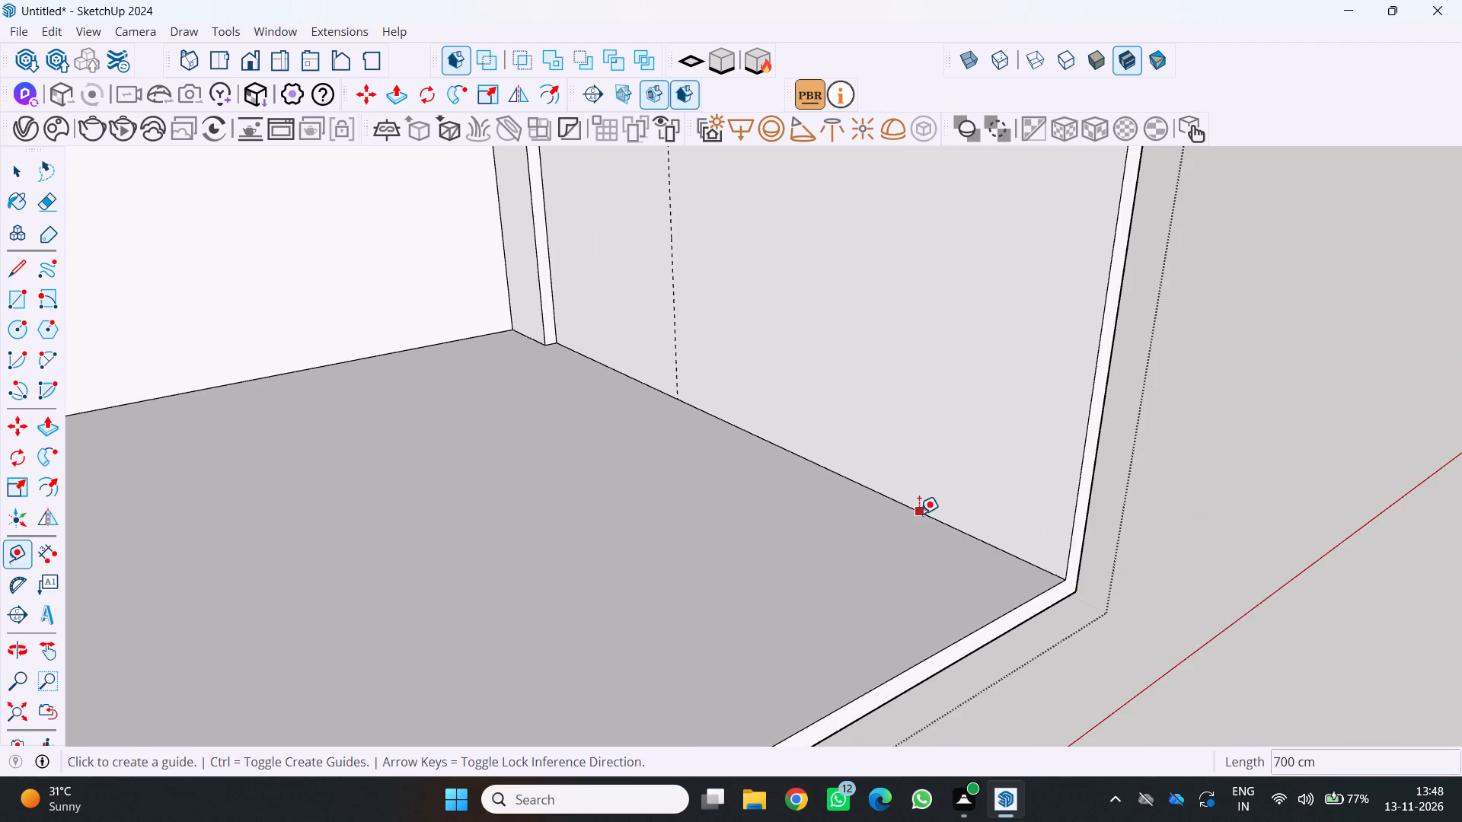
click(921, 508)
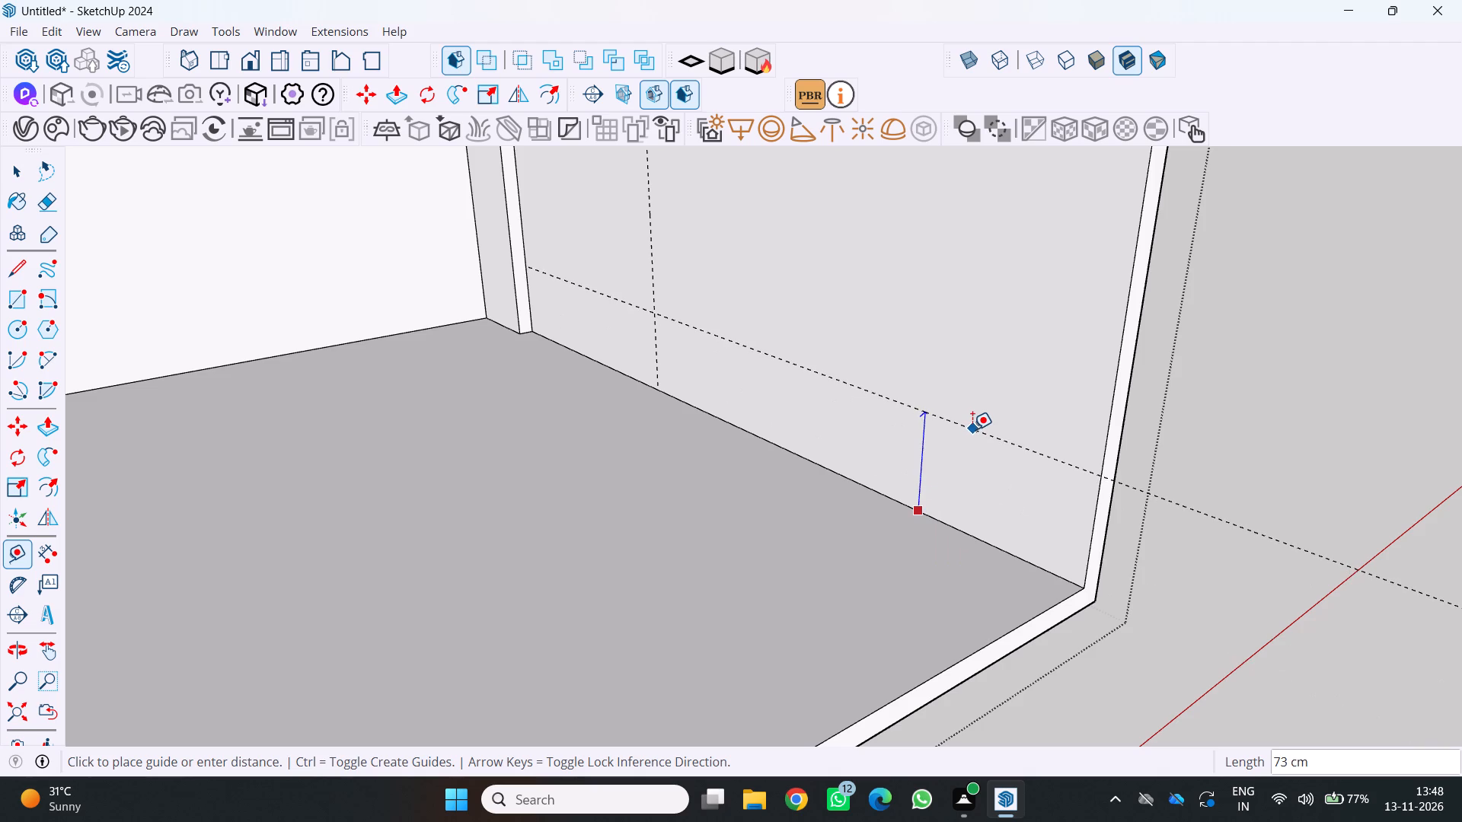
text(15)
key(Return)
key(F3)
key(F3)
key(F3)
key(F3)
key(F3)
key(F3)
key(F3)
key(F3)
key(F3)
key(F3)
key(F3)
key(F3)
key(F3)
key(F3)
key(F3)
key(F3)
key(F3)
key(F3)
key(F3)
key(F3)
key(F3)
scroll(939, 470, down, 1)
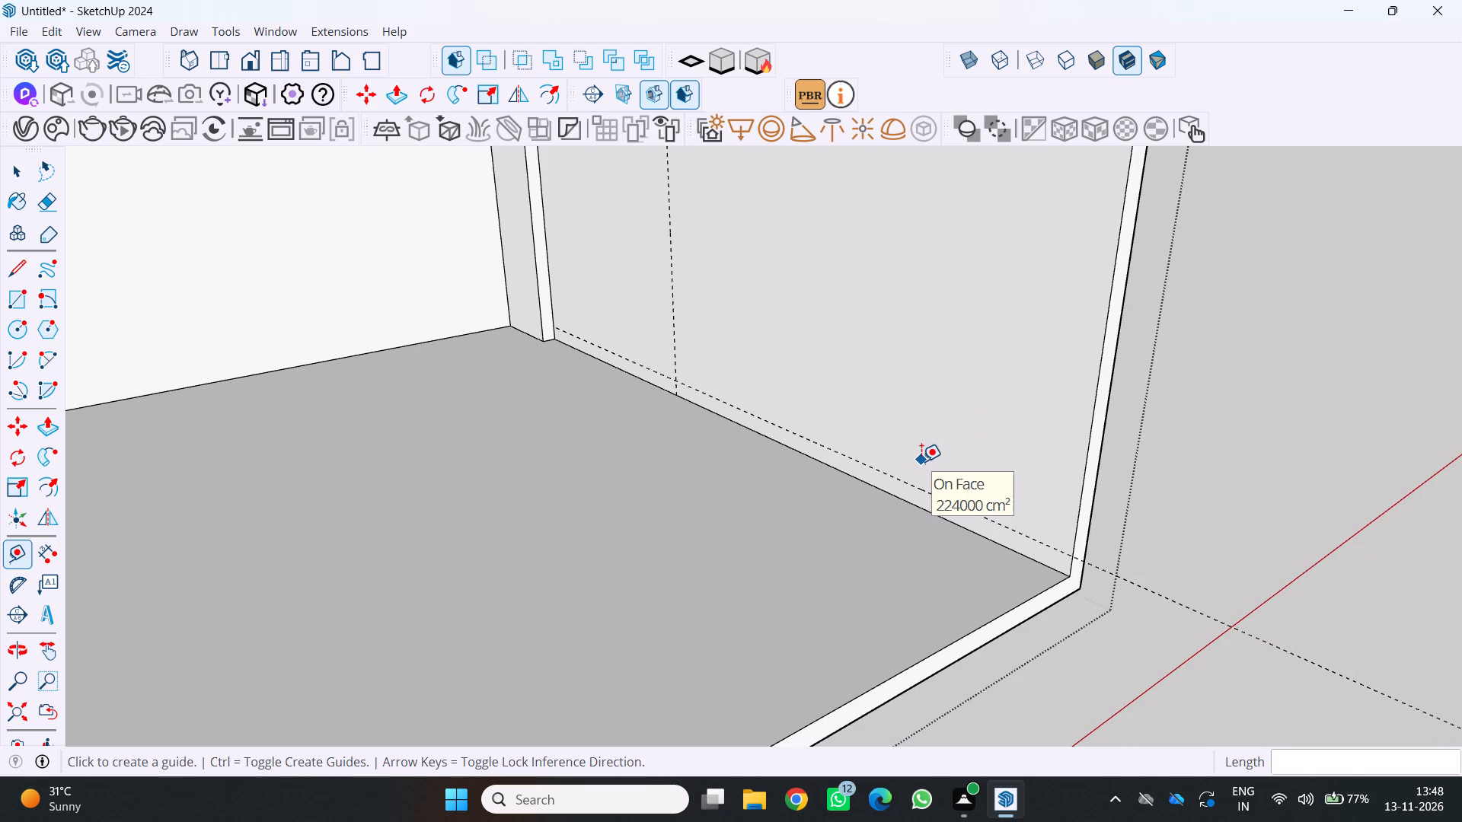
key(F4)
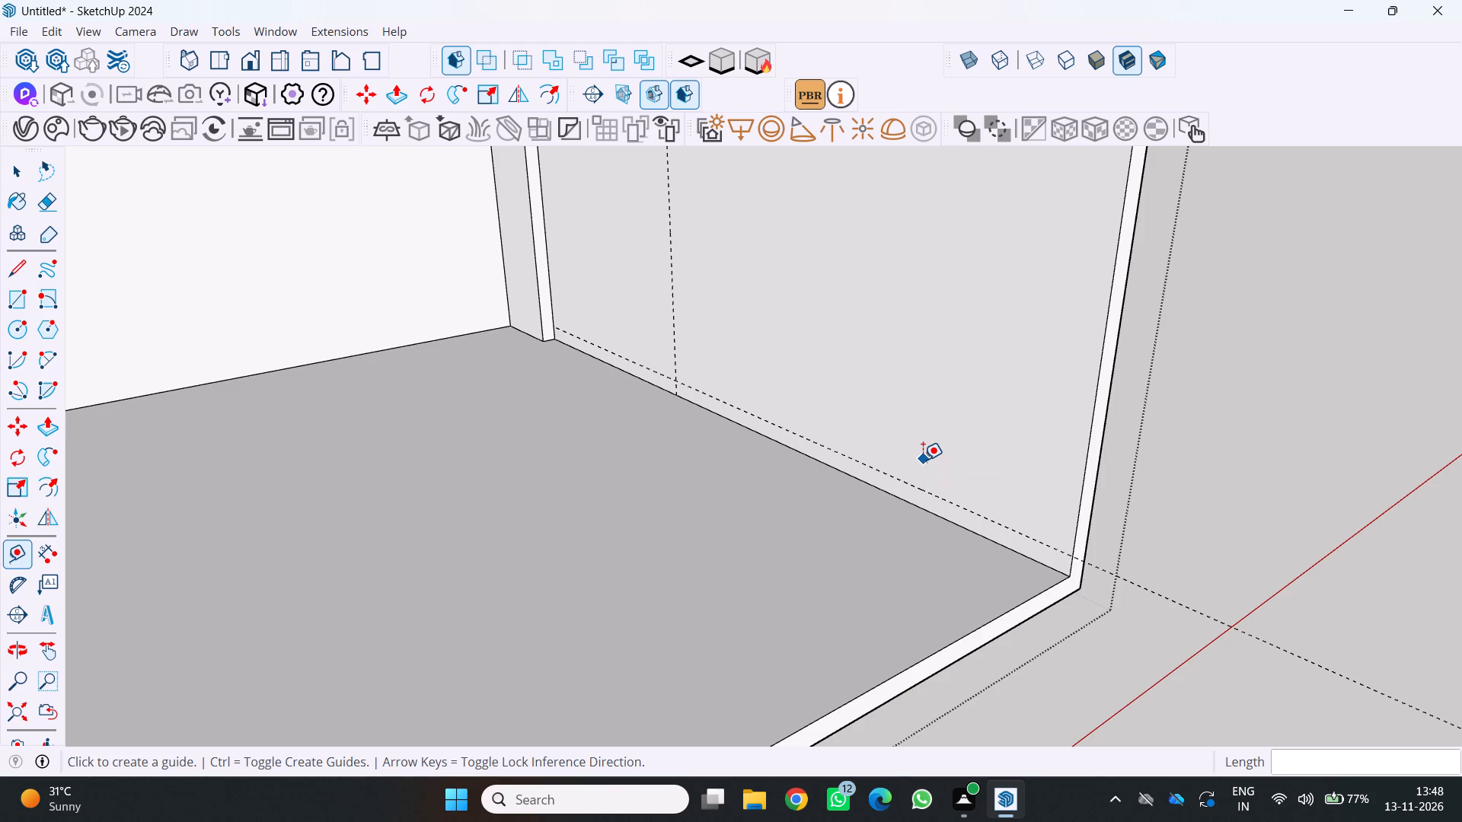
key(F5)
Place a horizontal guide 280 cm above the floor edge on the same side wall.
middle_drag(958, 462, 946, 438)
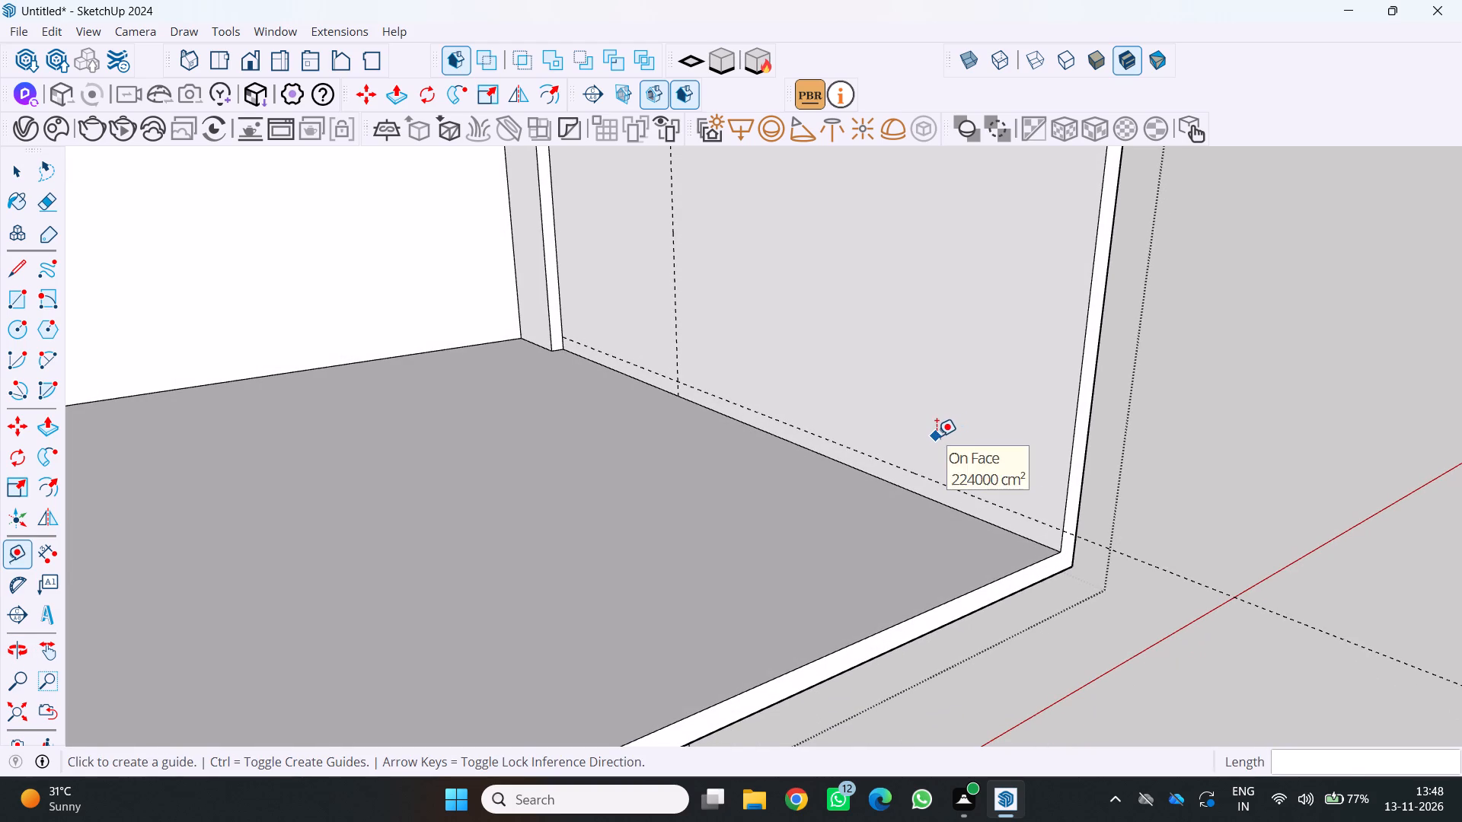
scroll(959, 438, up, 1)
scroll(824, 430, down, 6)
middle_drag(804, 424, 960, 393)
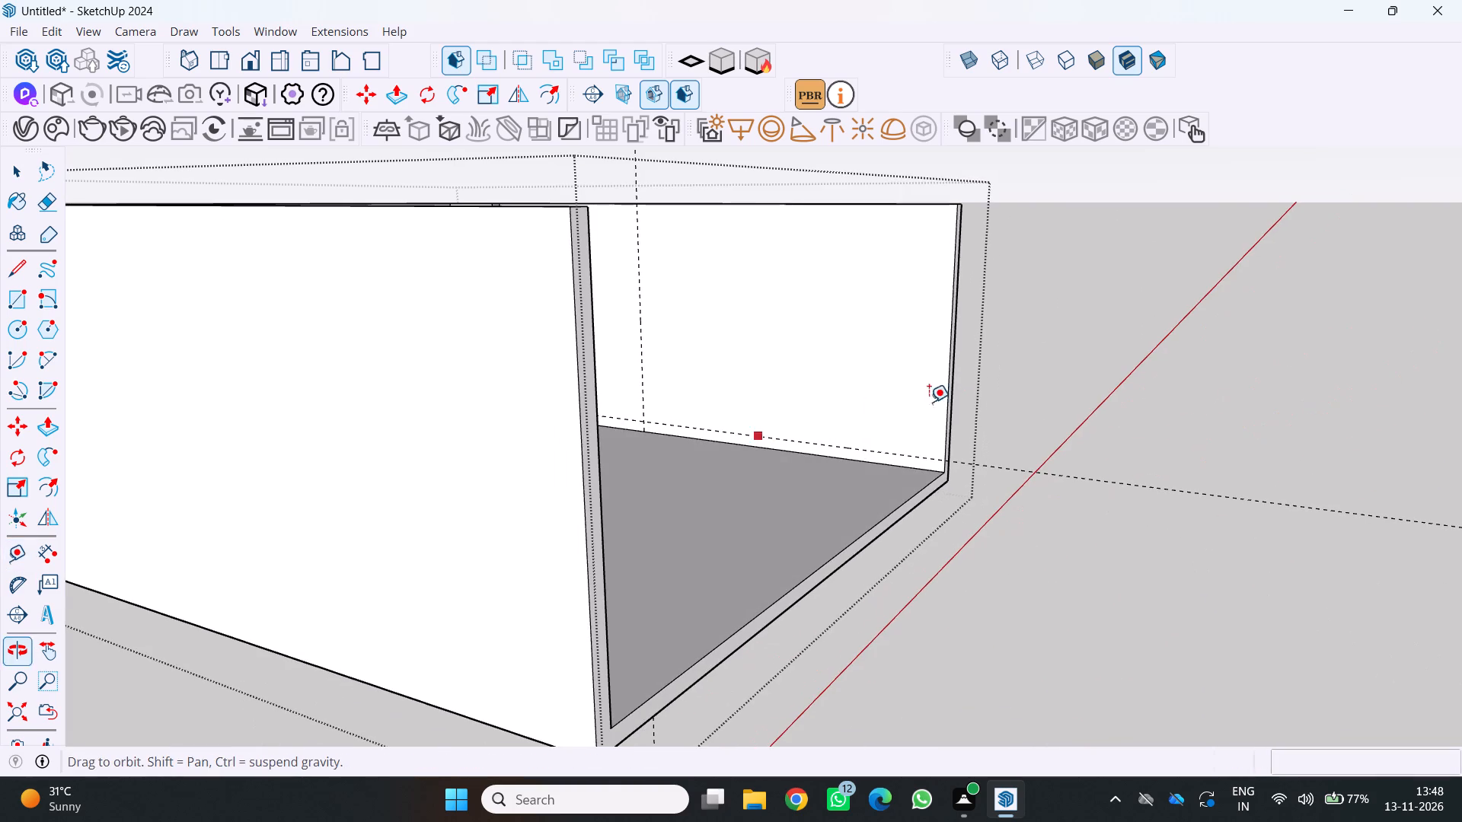
middle_drag(793, 441, 648, 467)
scroll(618, 426, up, 3)
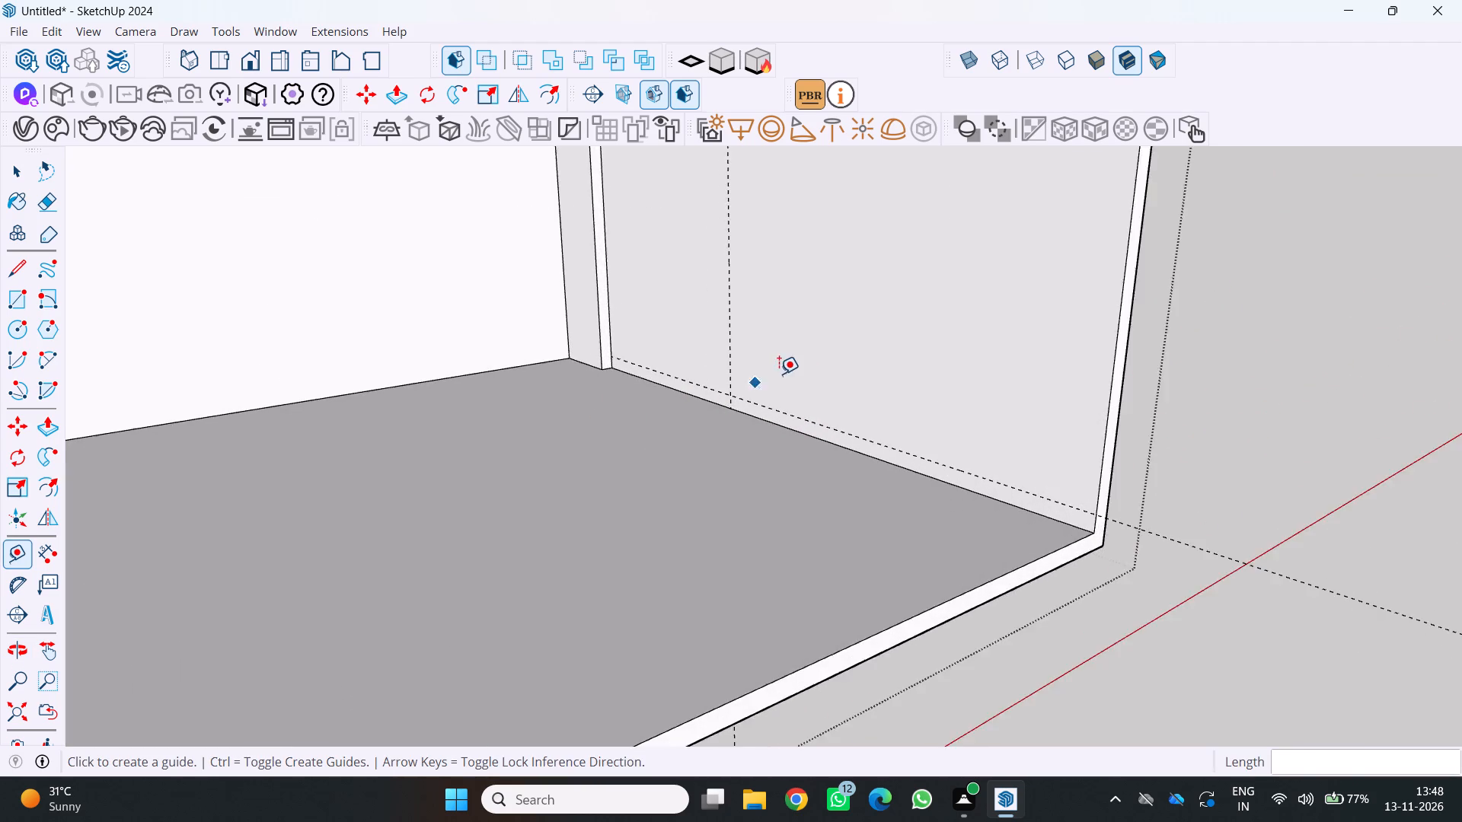
scroll(780, 374, up, 4)
click(771, 442)
scroll(796, 383, down, 5)
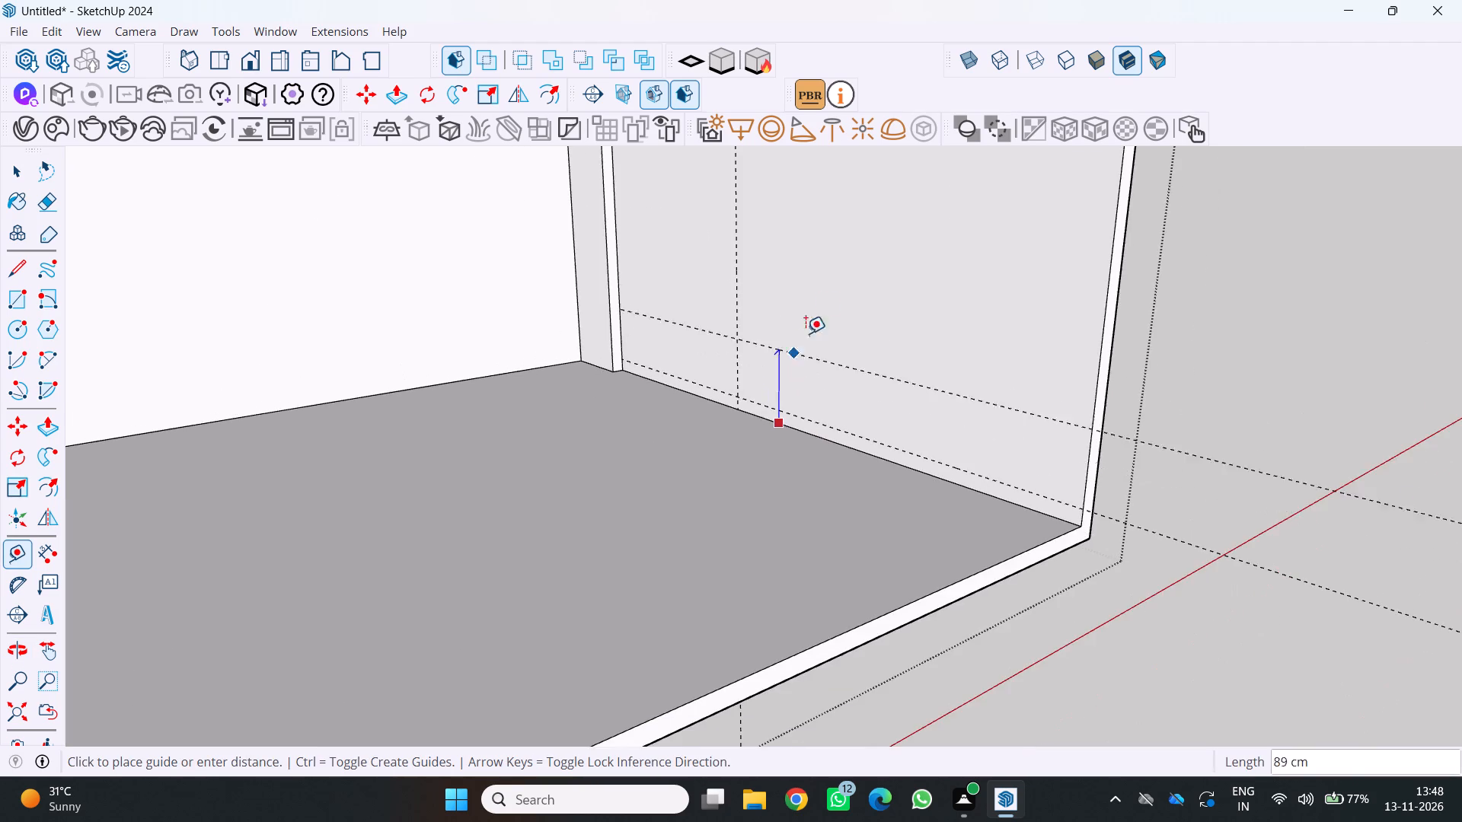
scroll(822, 312, down, 5)
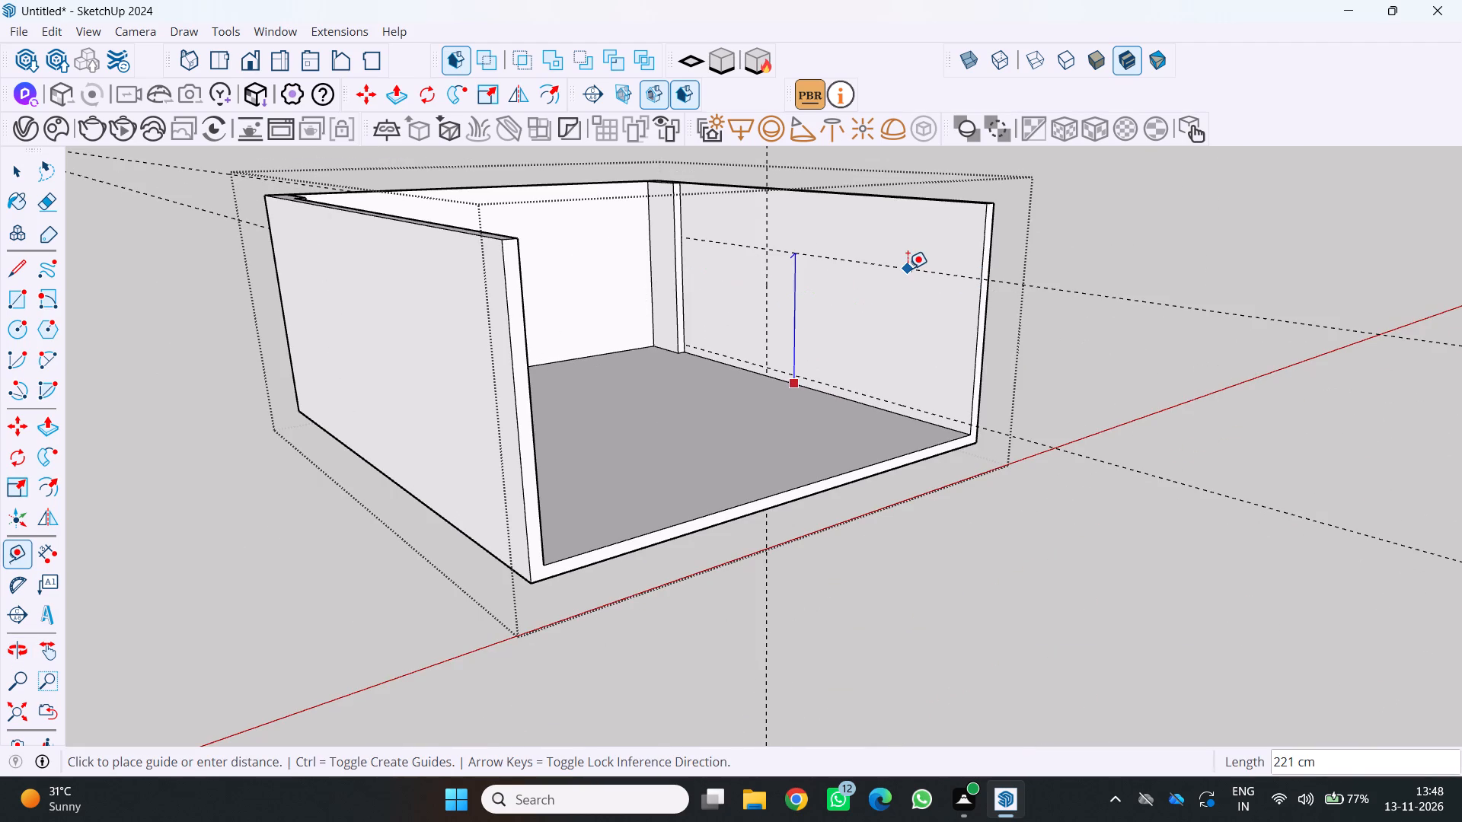
key(2)
text(80)
key(Return)
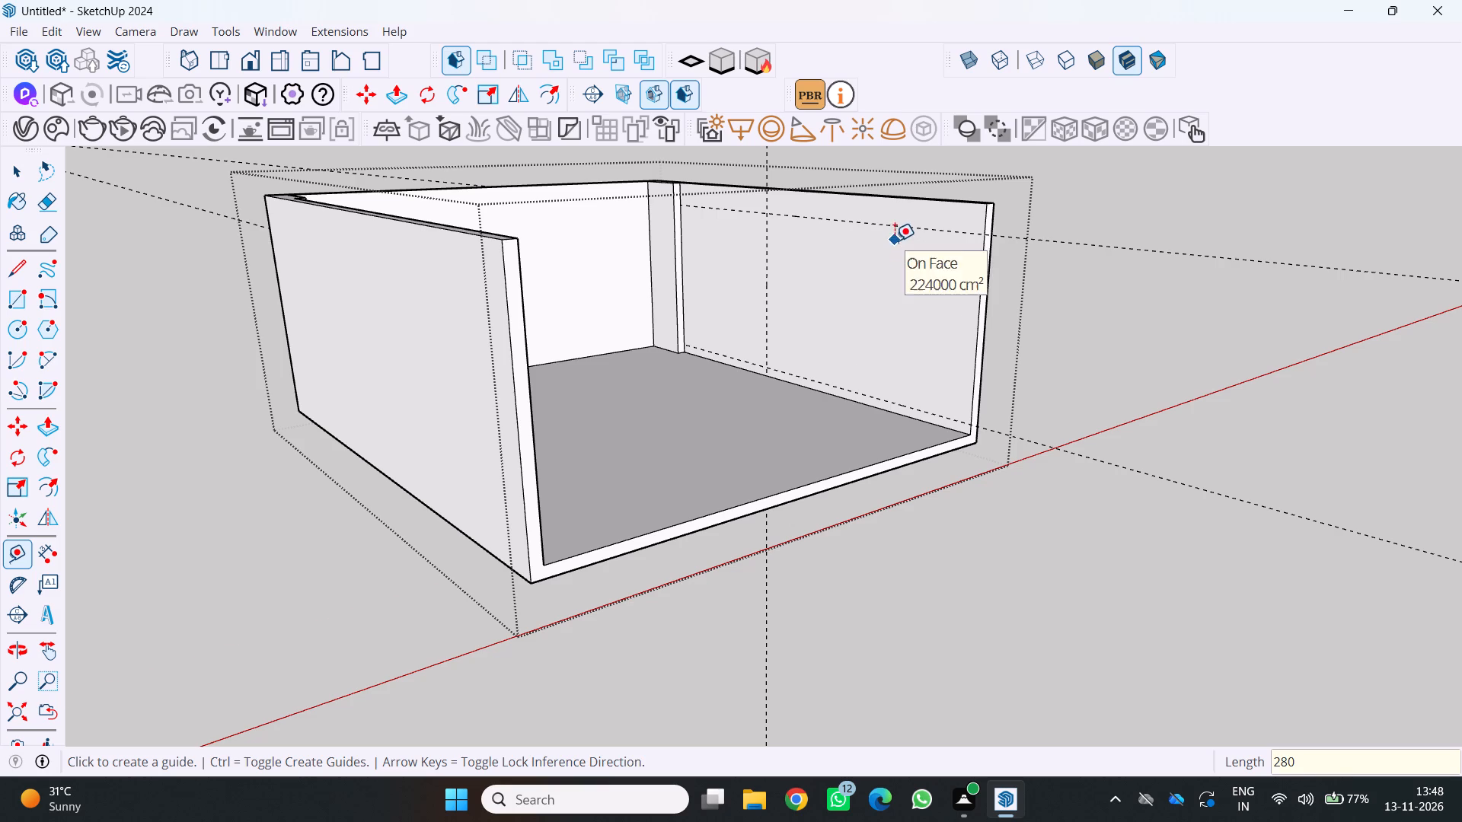
Examine the side wall's guides and the whole open-sided room from several angles.
scroll(895, 241, down, 3)
middle_drag(881, 253, 707, 343)
scroll(713, 339, down, 5)
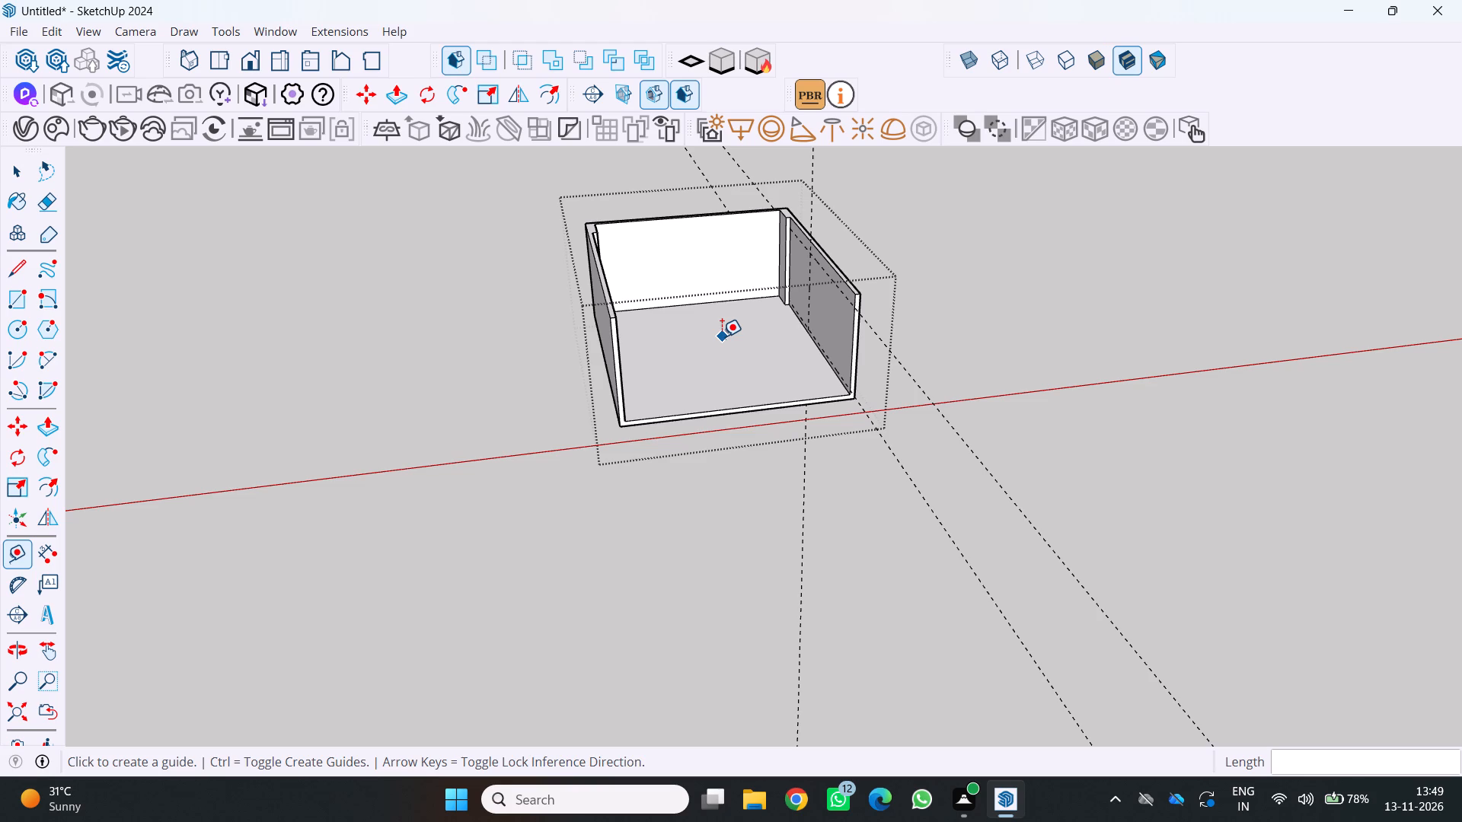
scroll(844, 389, up, 2)
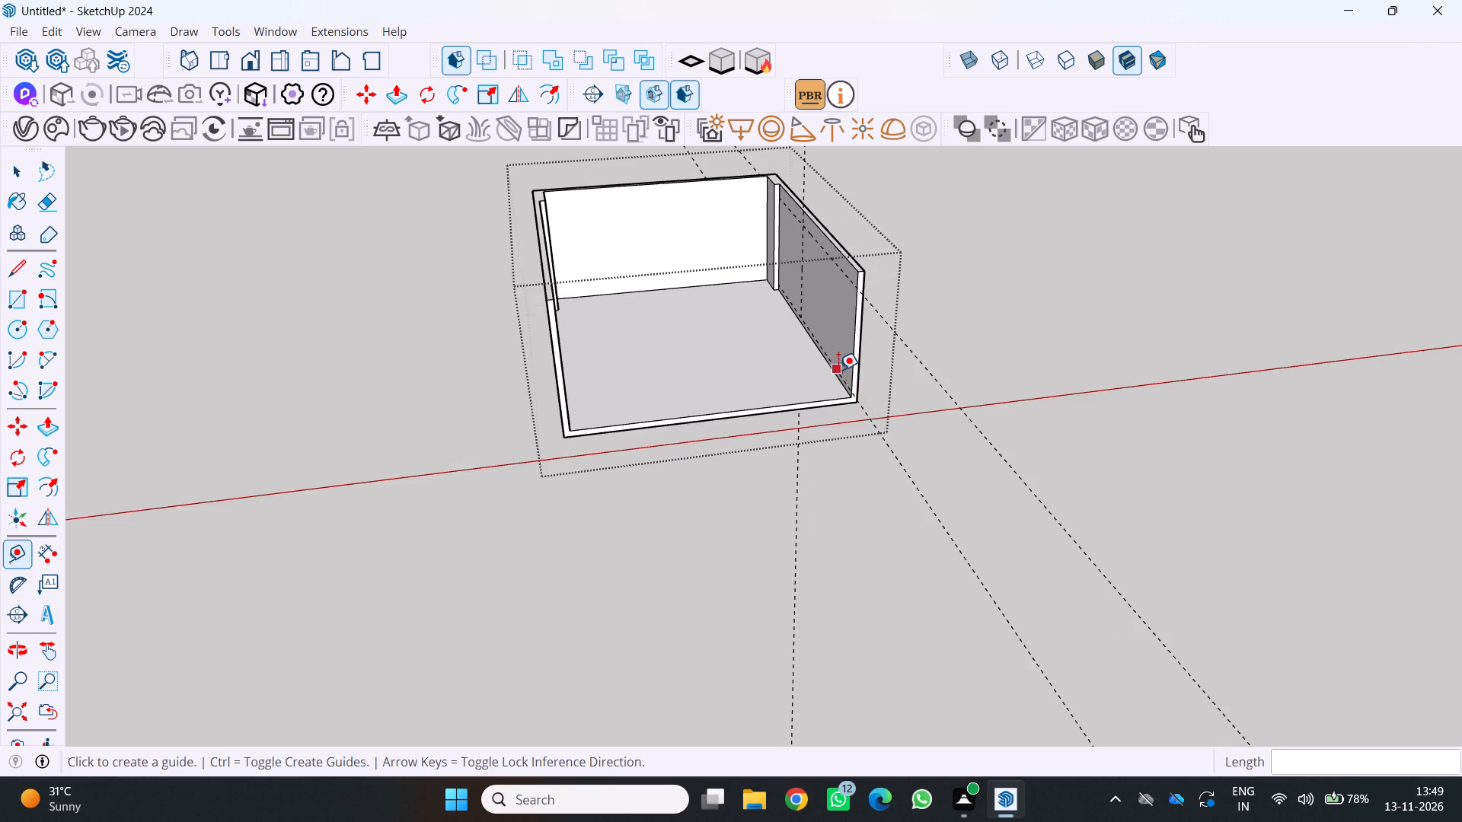
middle_drag(854, 387, 1065, 388)
scroll(974, 399, up, 1)
scroll(1065, 397, down, 5)
middle_drag(835, 503, 551, 448)
scroll(777, 304, up, 6)
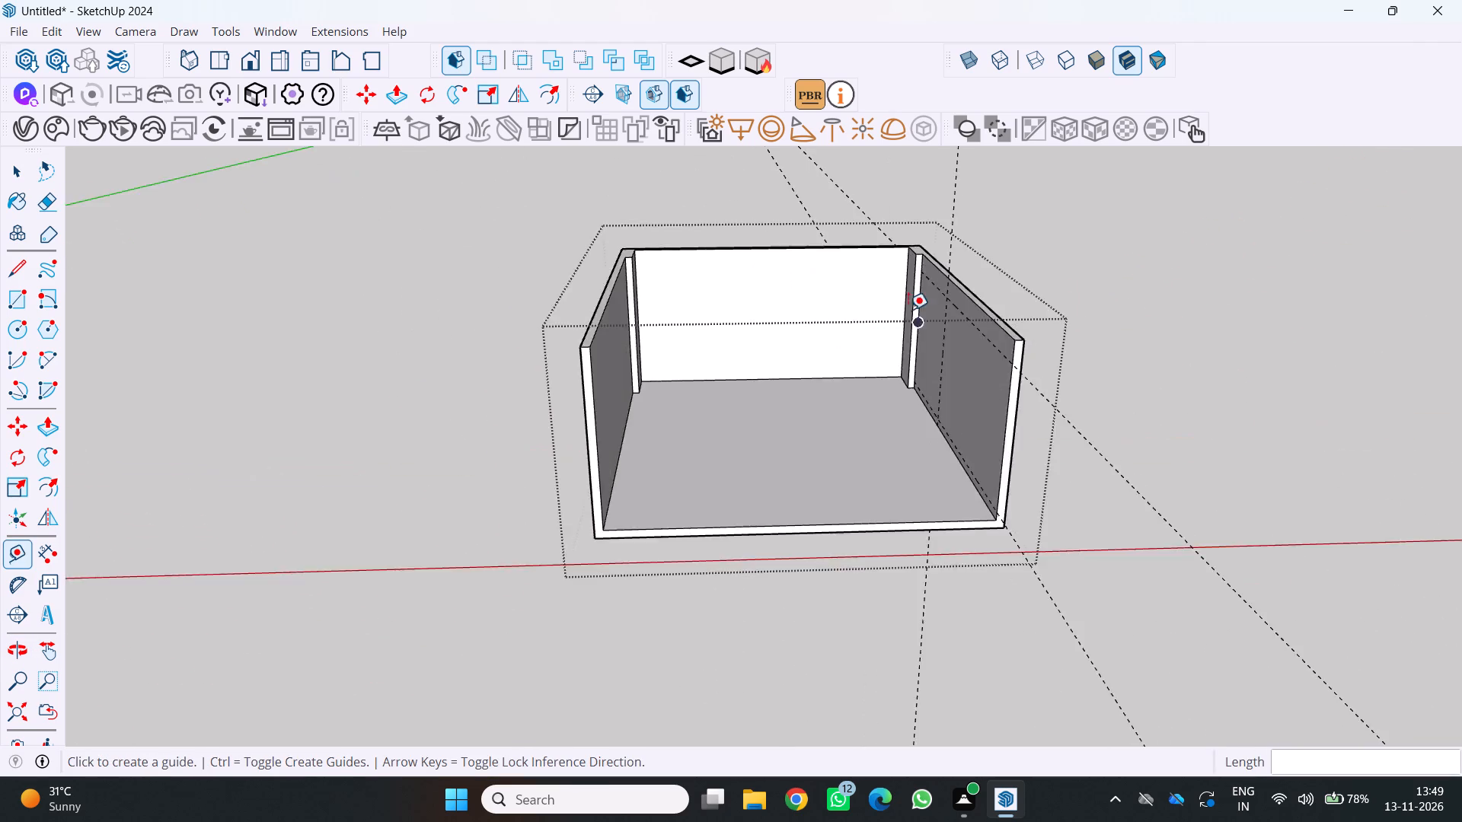
scroll(908, 310, up, 2)
middle_drag(935, 292, 1141, 253)
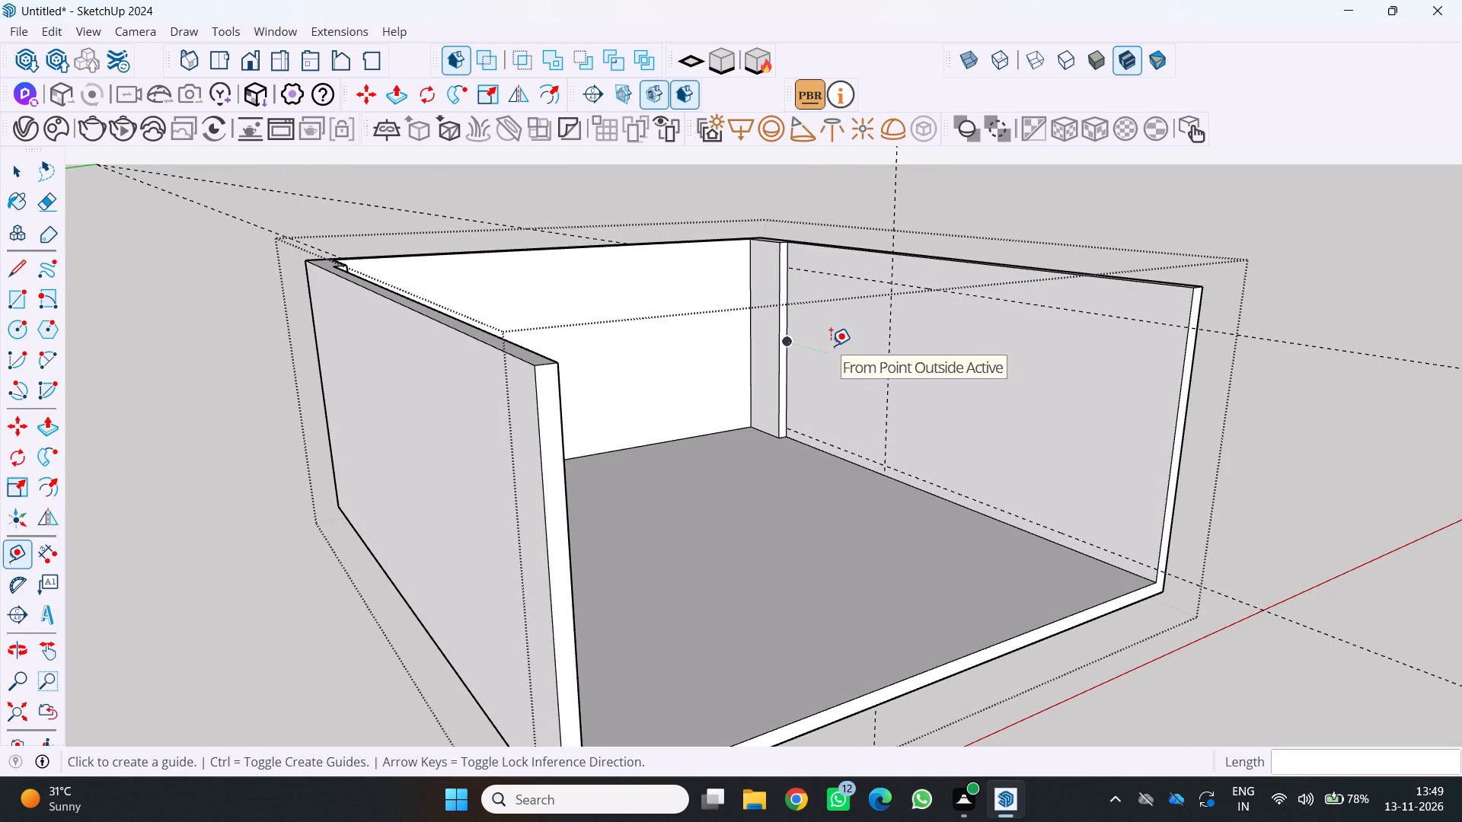
Place a second vertical guide on the side wall, 75 cm from the existing vertical guide, further from the corner pier.
scroll(924, 436, down, 4)
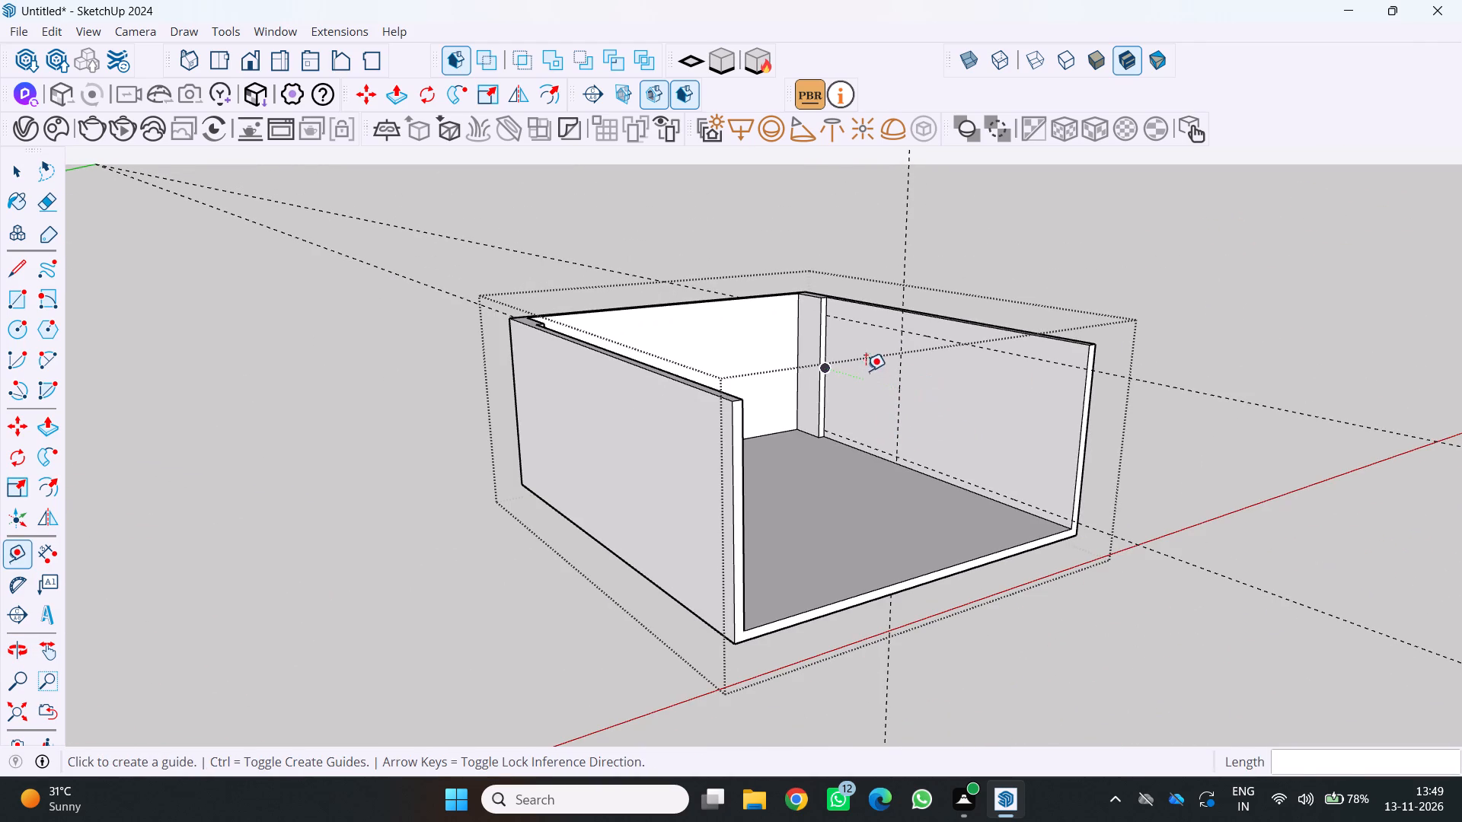
scroll(880, 403, up, 1)
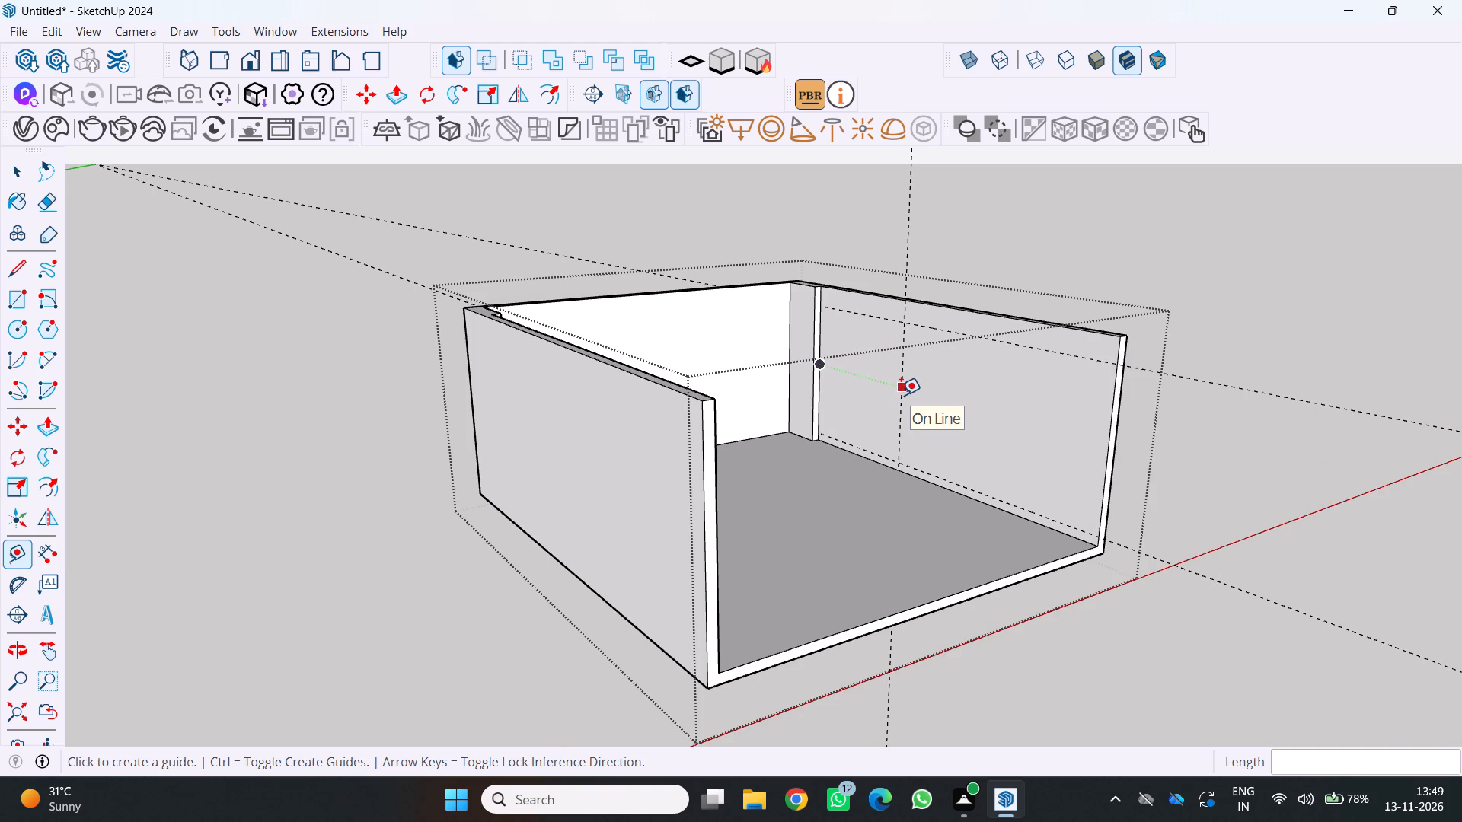
scroll(912, 398, up, 2)
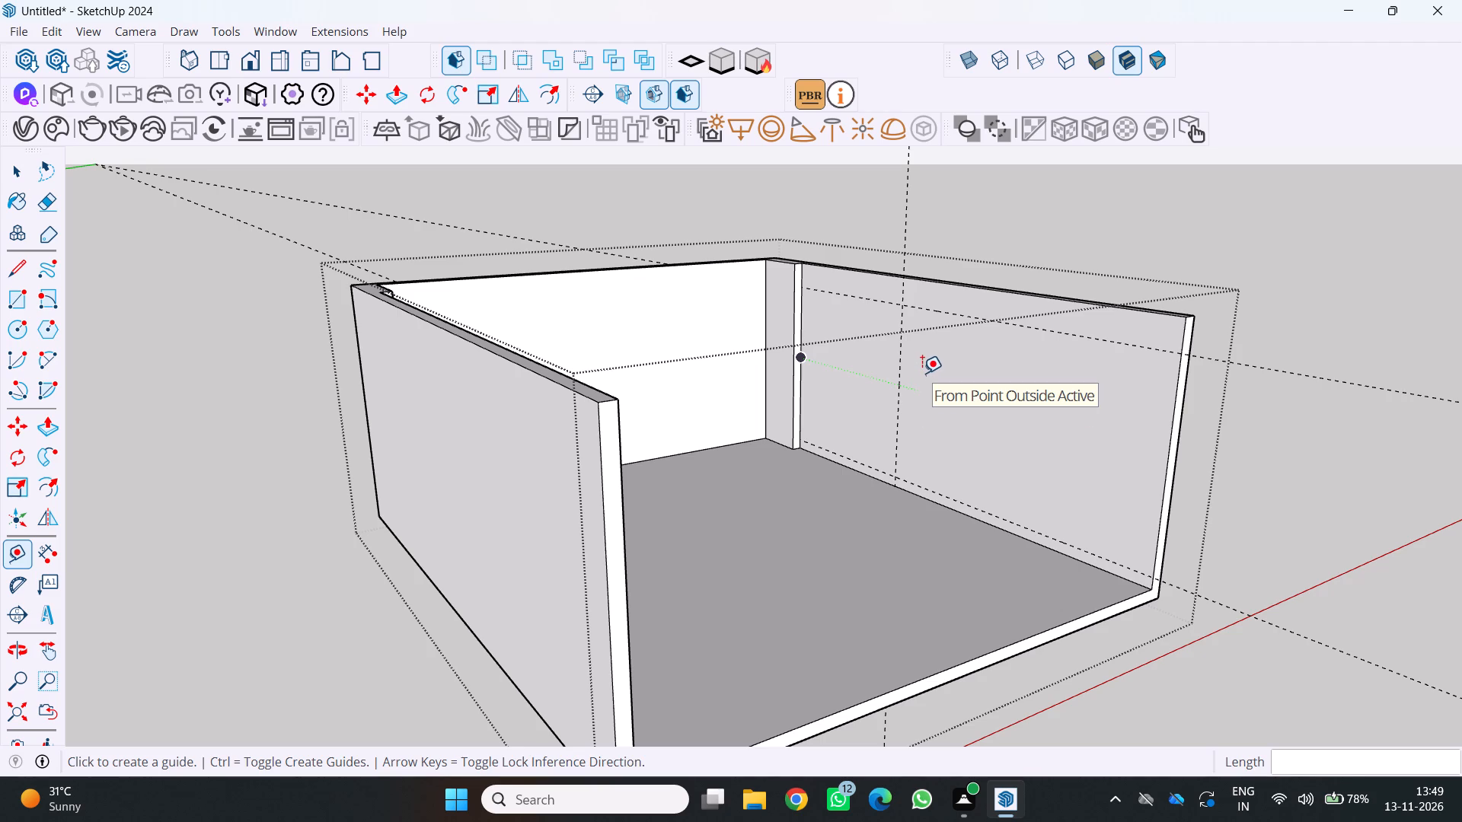
scroll(922, 373, up, 2)
click(895, 370)
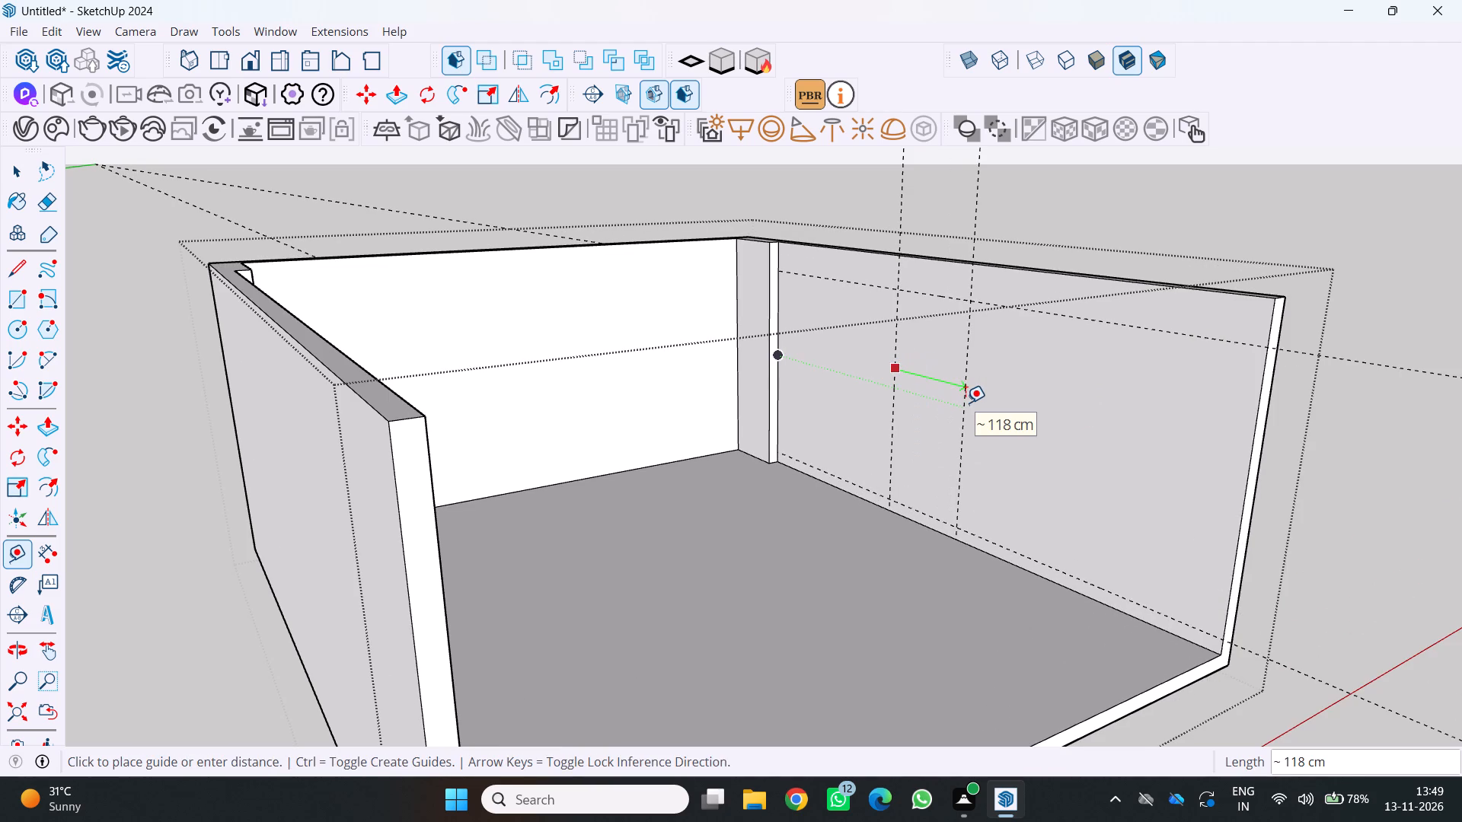
text(75)
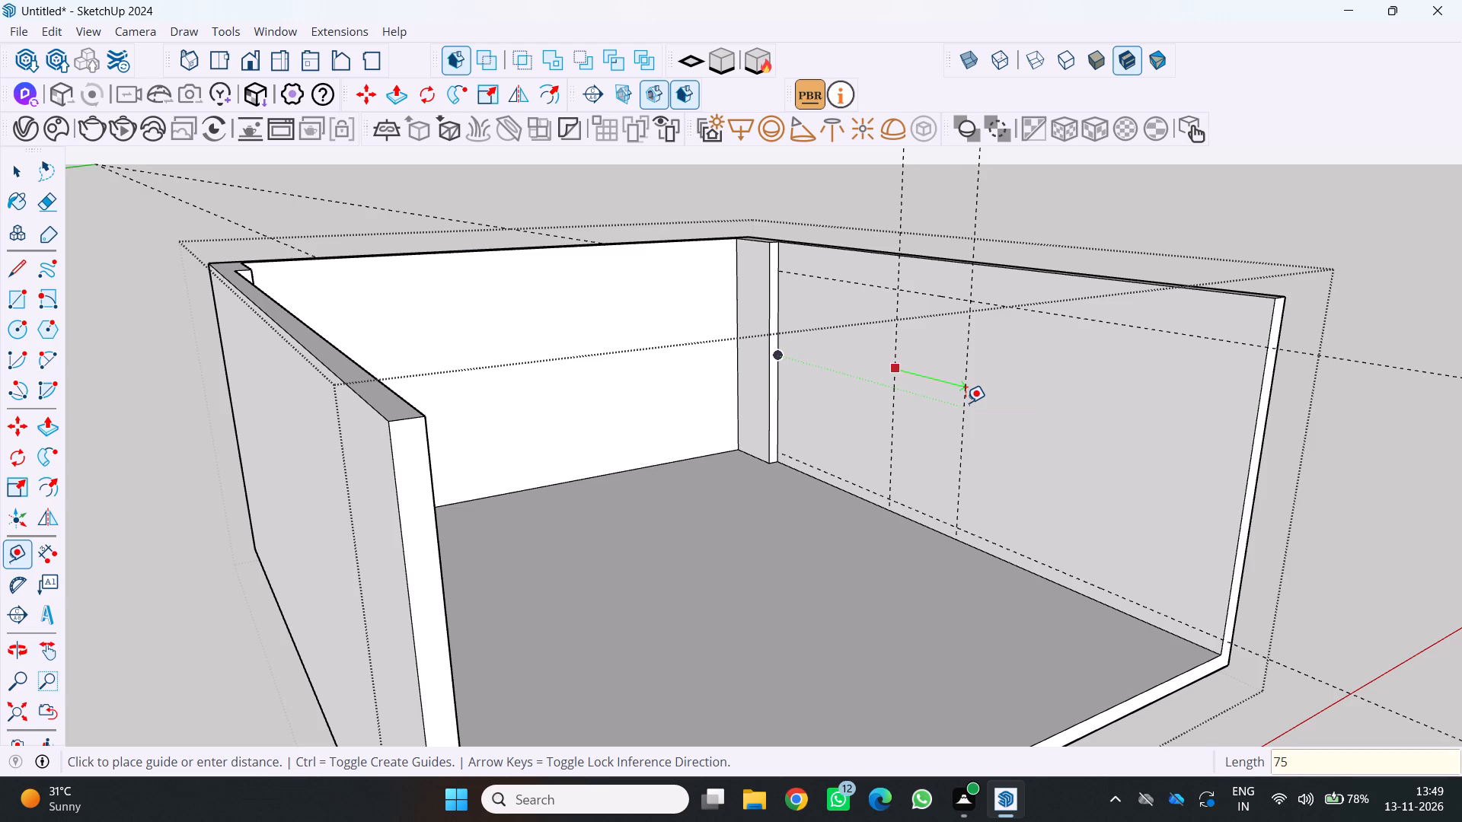
key(Return)
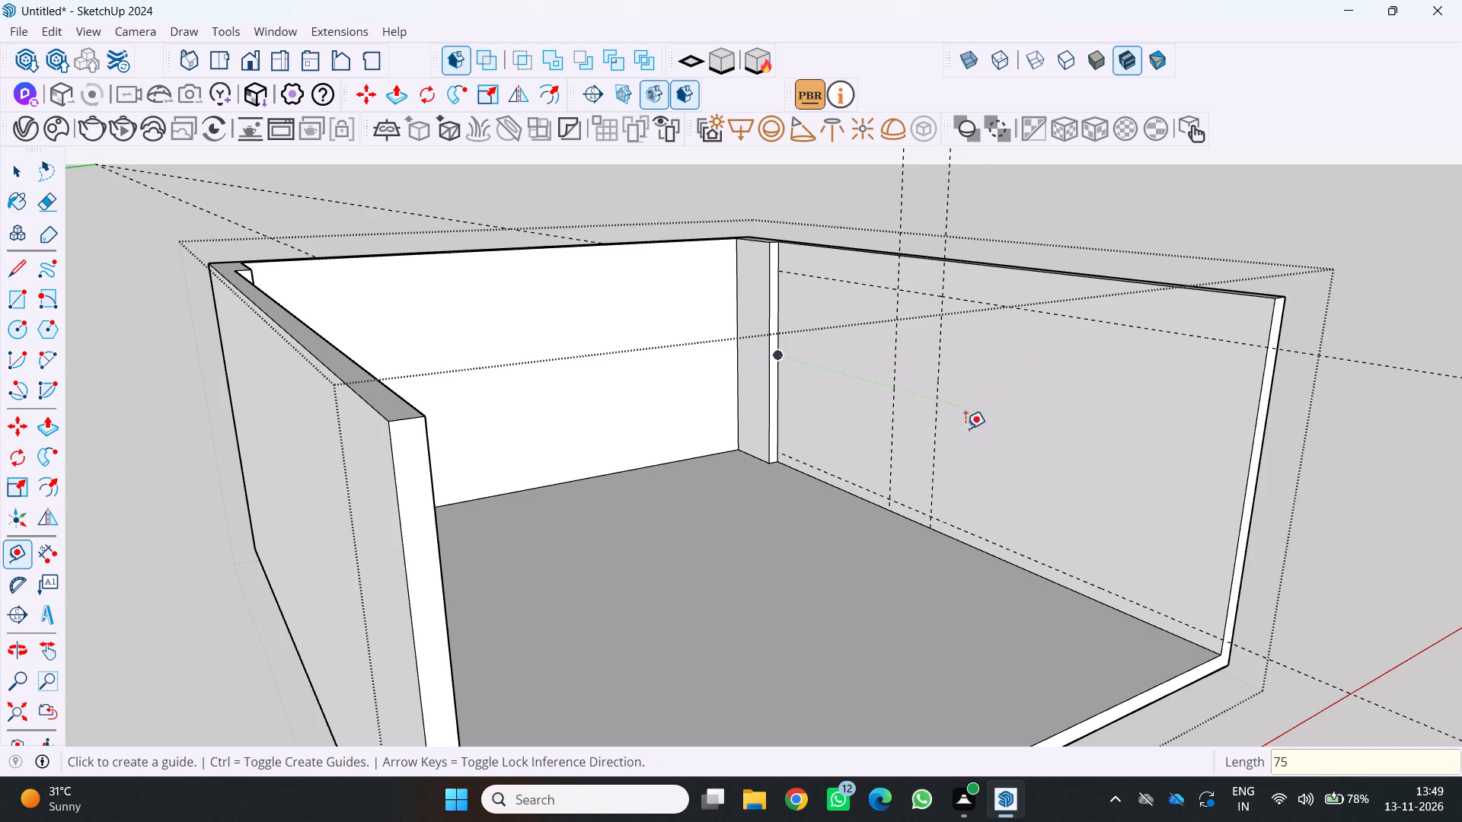
Place a third vertical guide on the side wall, 250 cm beyond the second one toward the open side.
scroll(948, 460, down, 3)
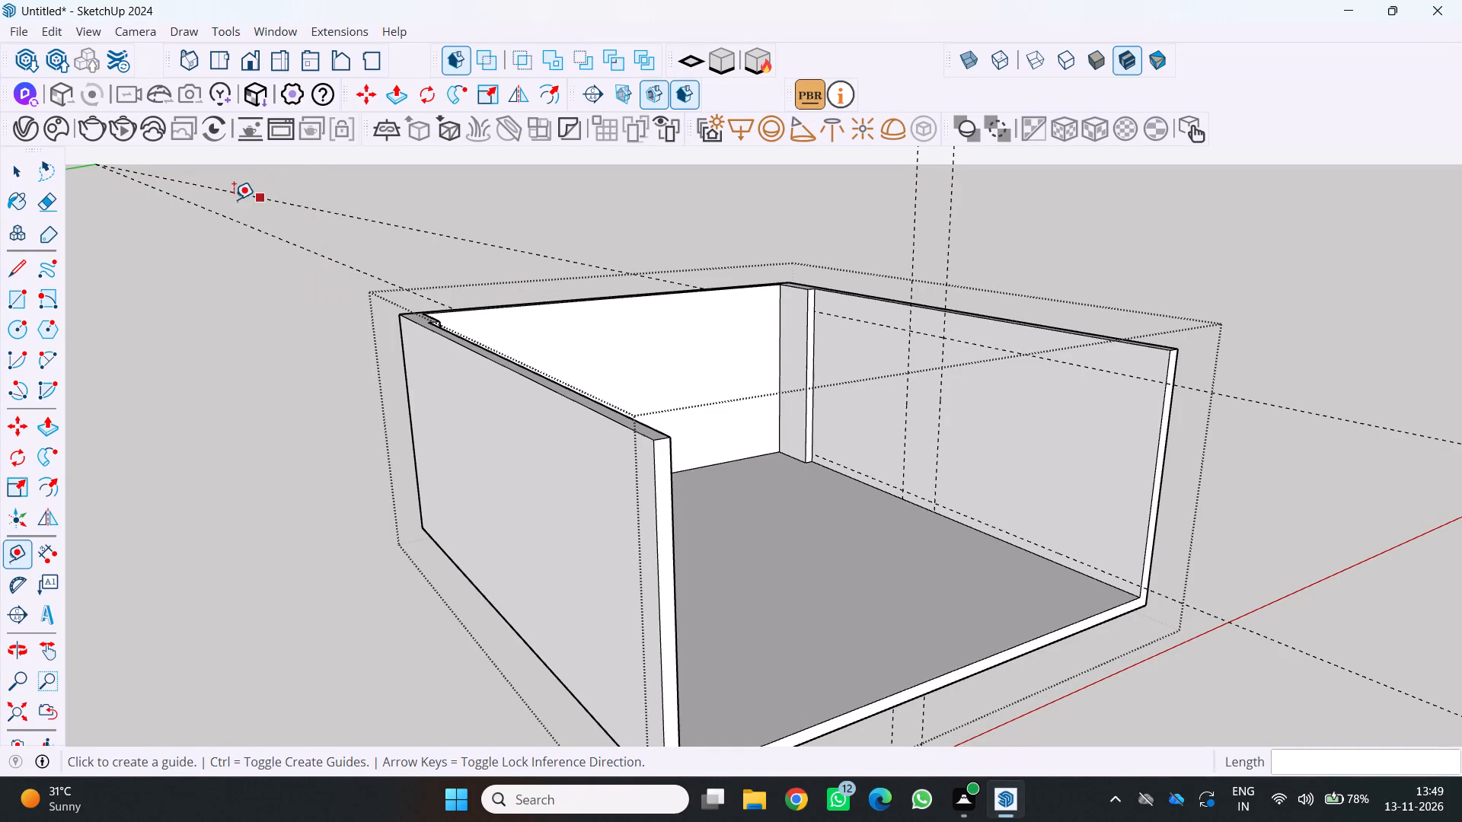
scroll(261, 173, up, 2)
scroll(305, 196, down, 5)
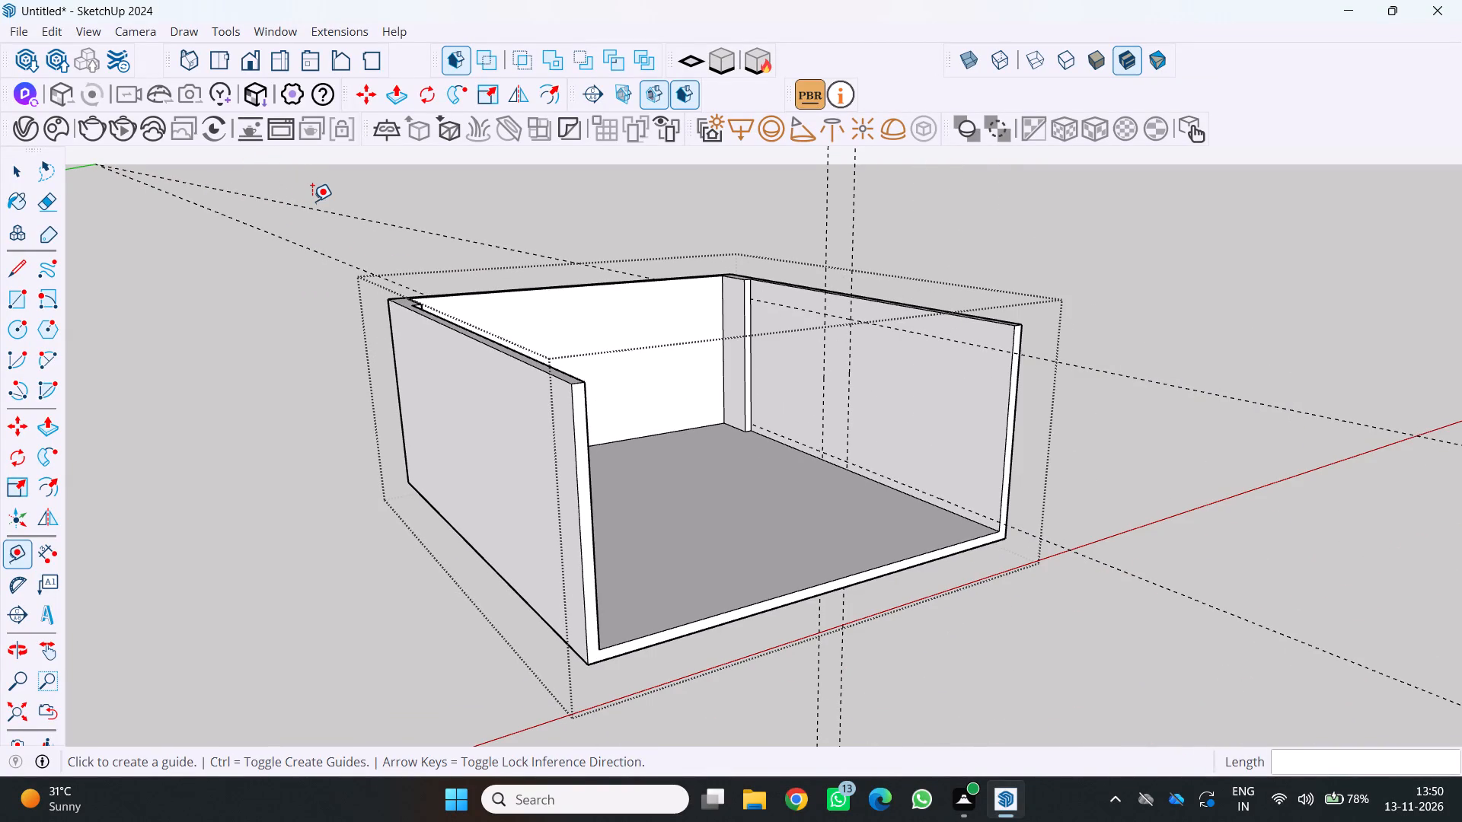
middle_drag(359, 206, 266, 239)
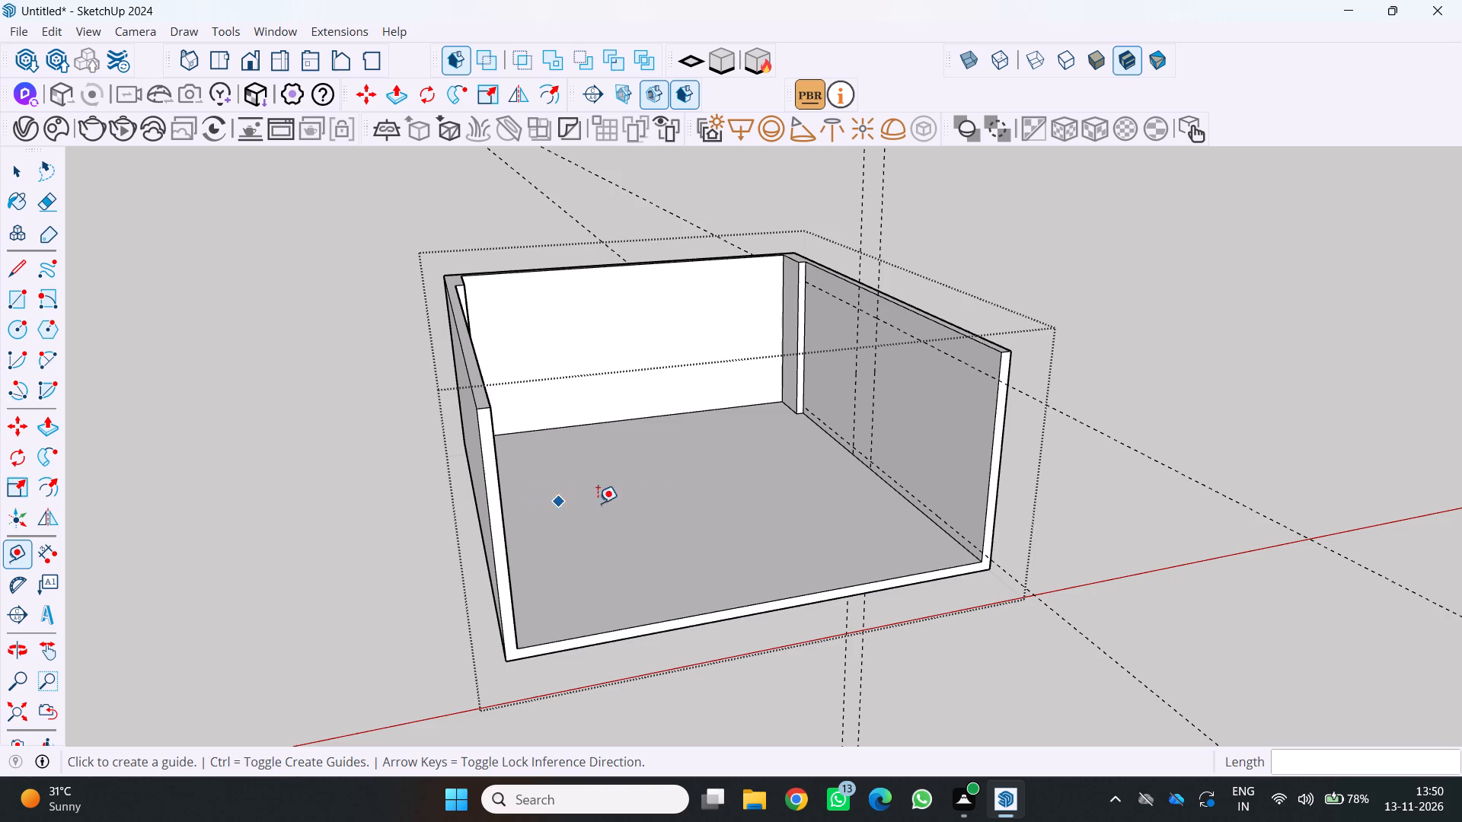
scroll(683, 465, up, 1)
middle_drag(683, 465, 881, 397)
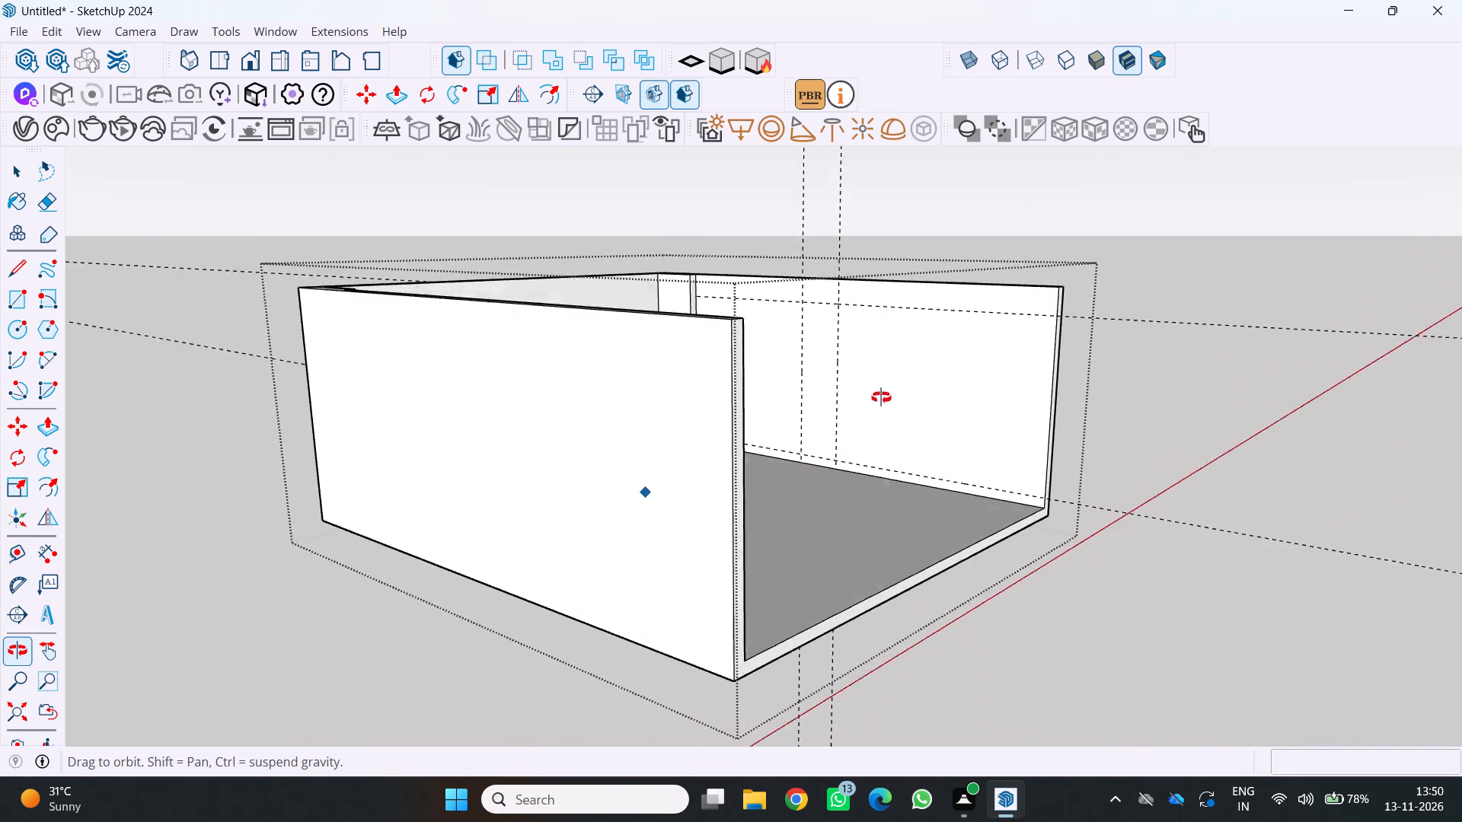
middle_drag(881, 397, 876, 393)
middle_drag(874, 393, 867, 393)
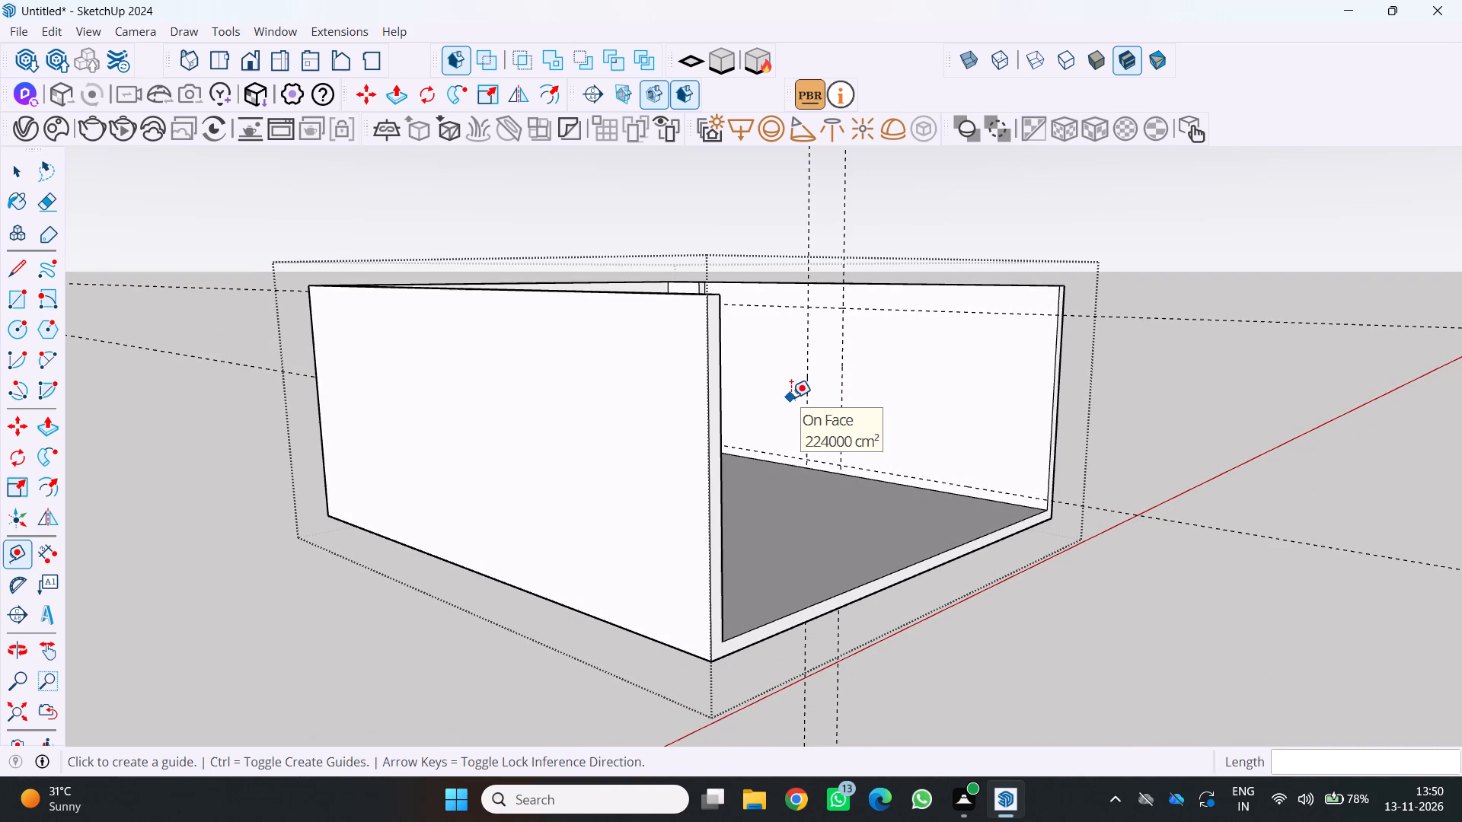
click(844, 381)
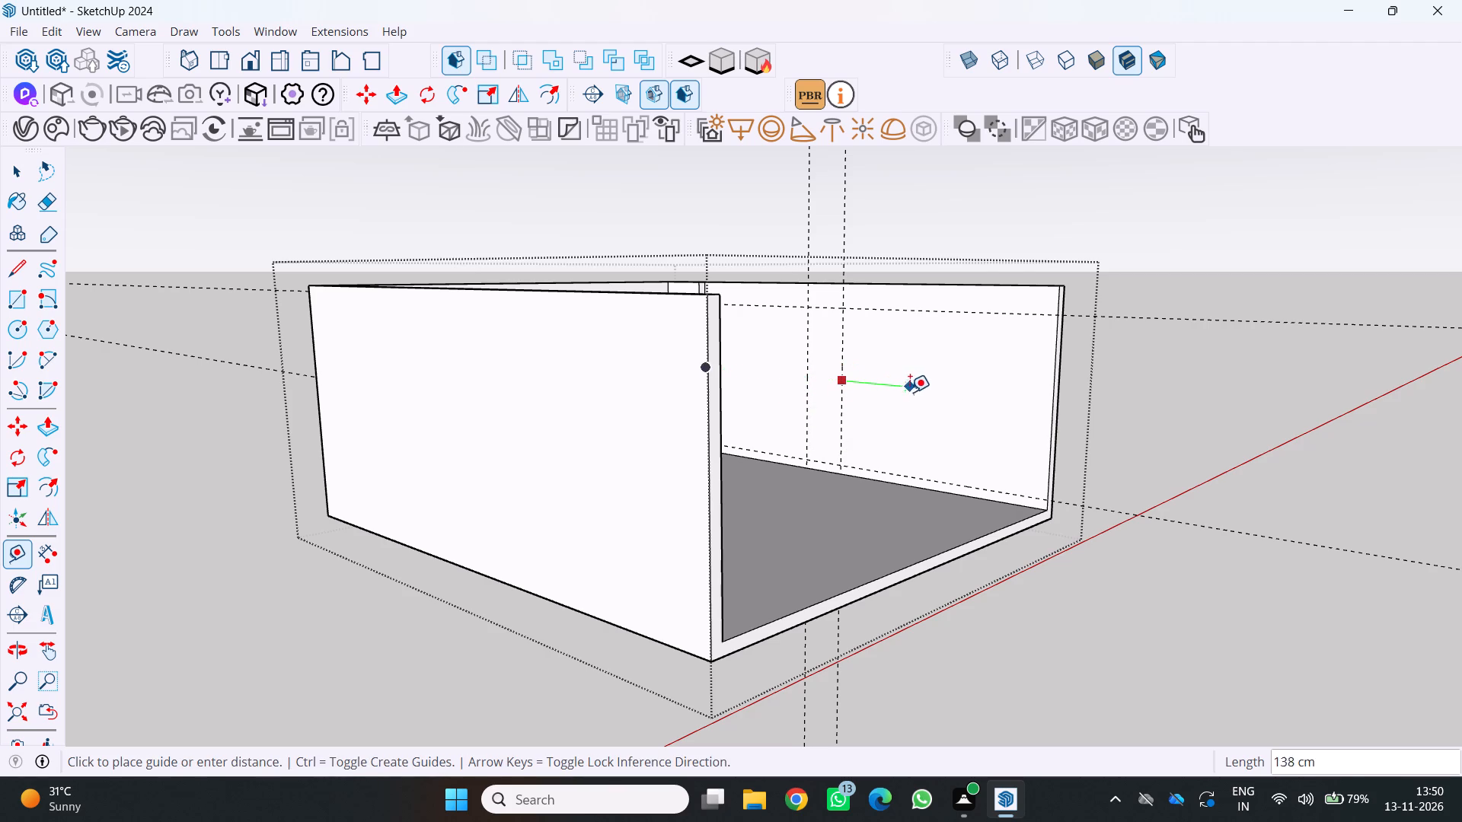
middle_drag(873, 430, 805, 511)
key(Escape)
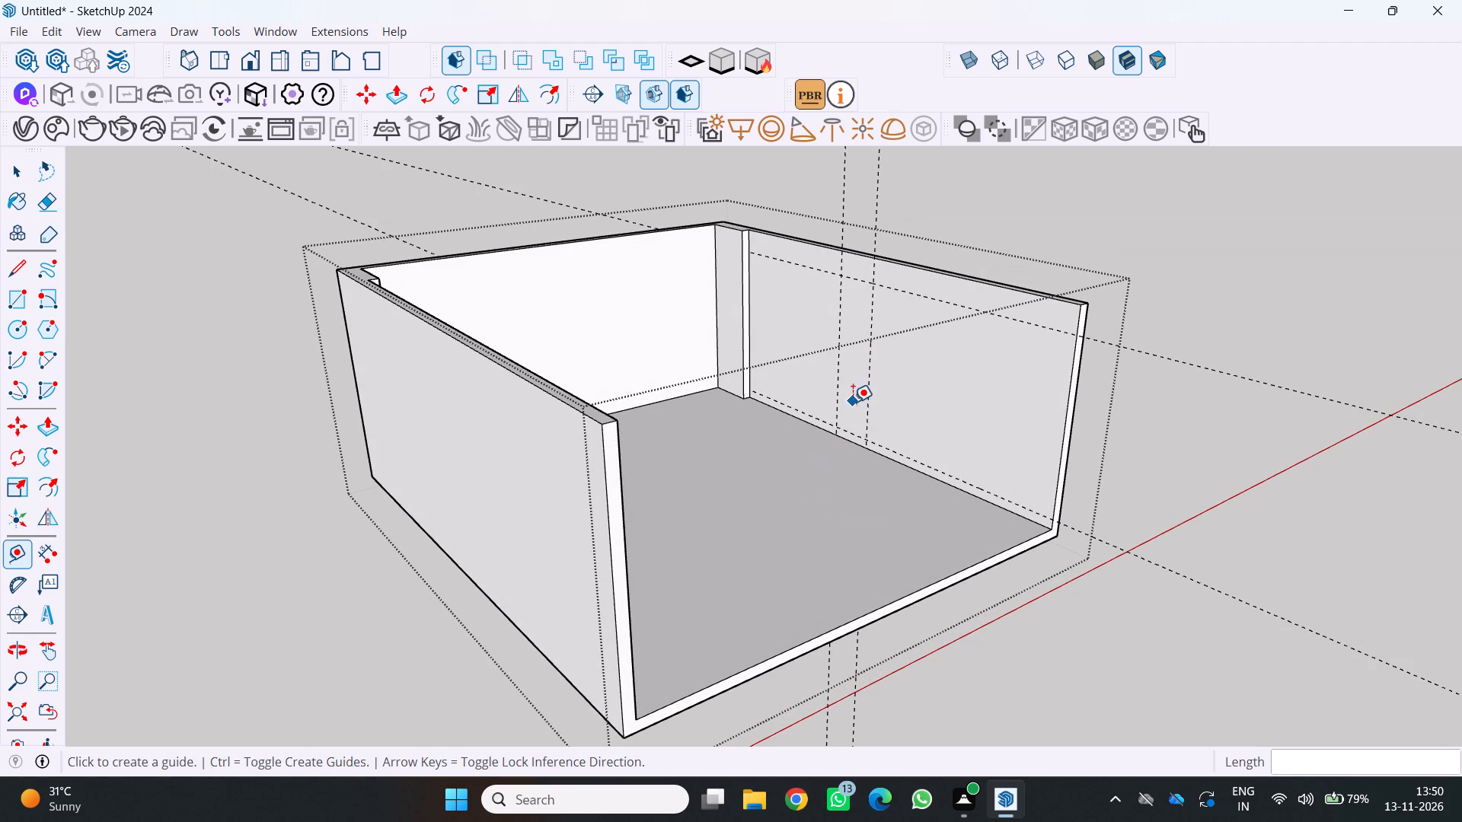
click(870, 383)
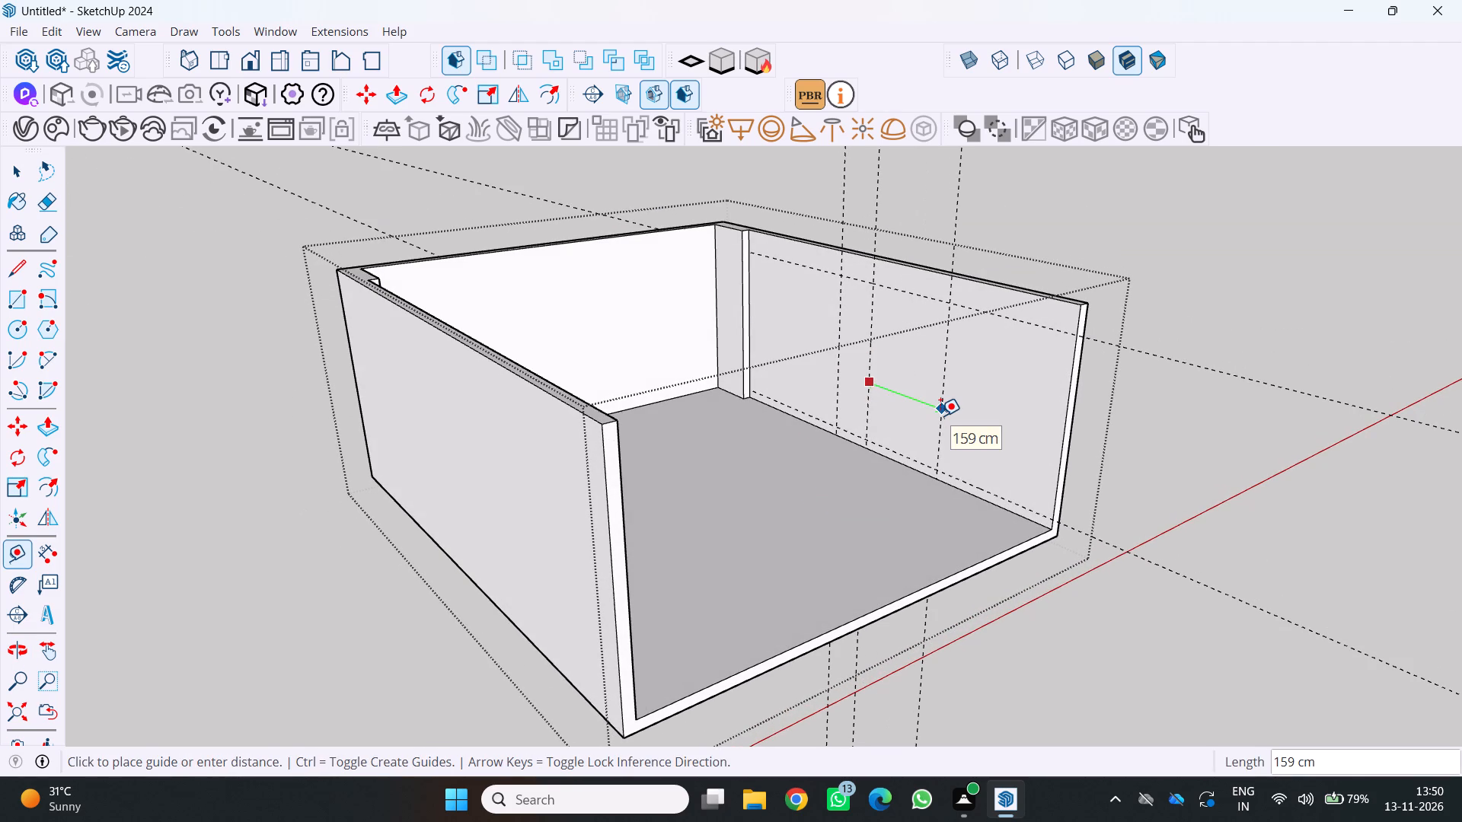
text(250)
key(Return)
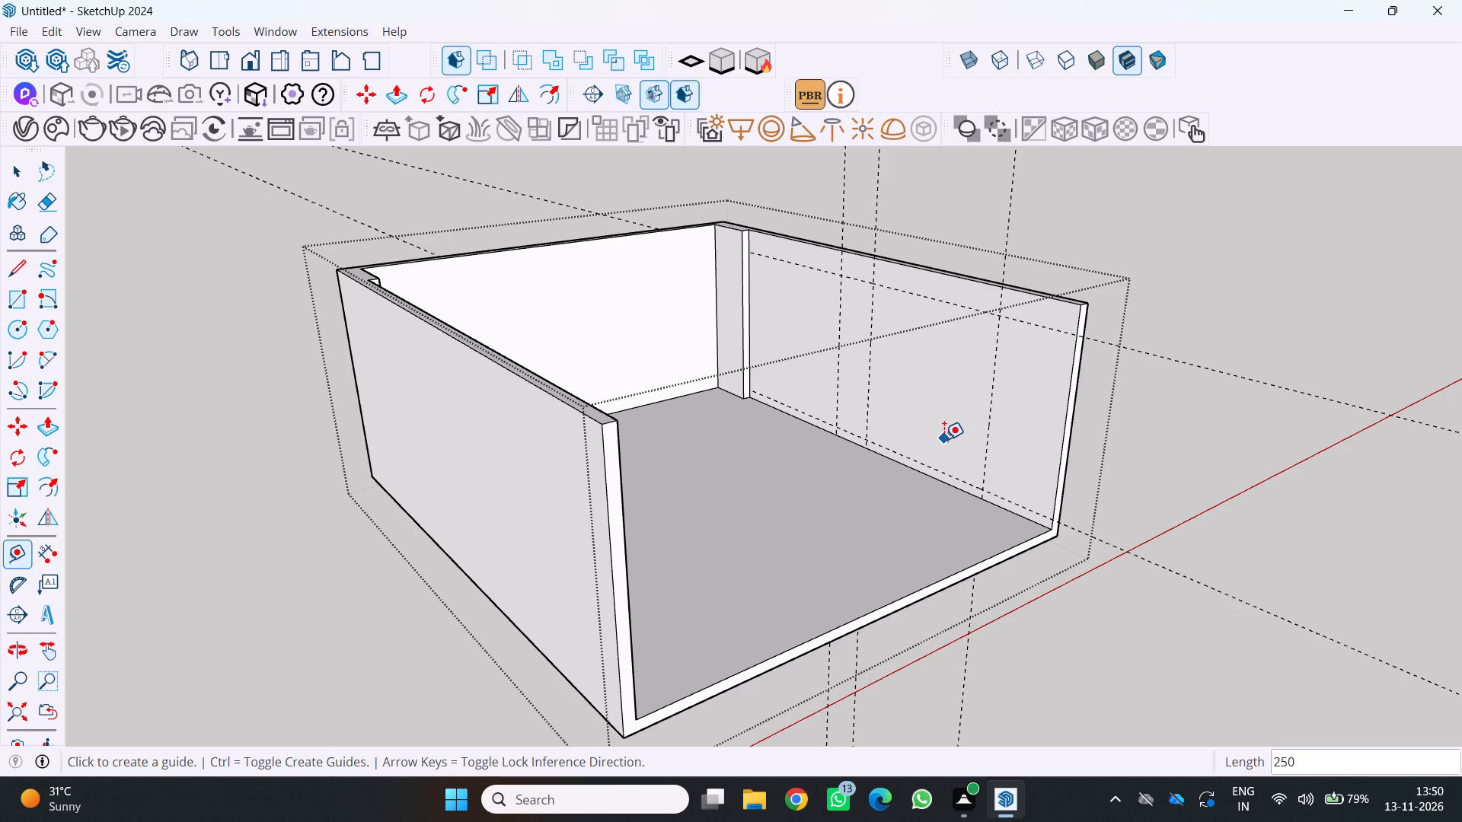
Examine the guide layout on the side wall and the whole room from several angles.
scroll(1168, 393, down, 1)
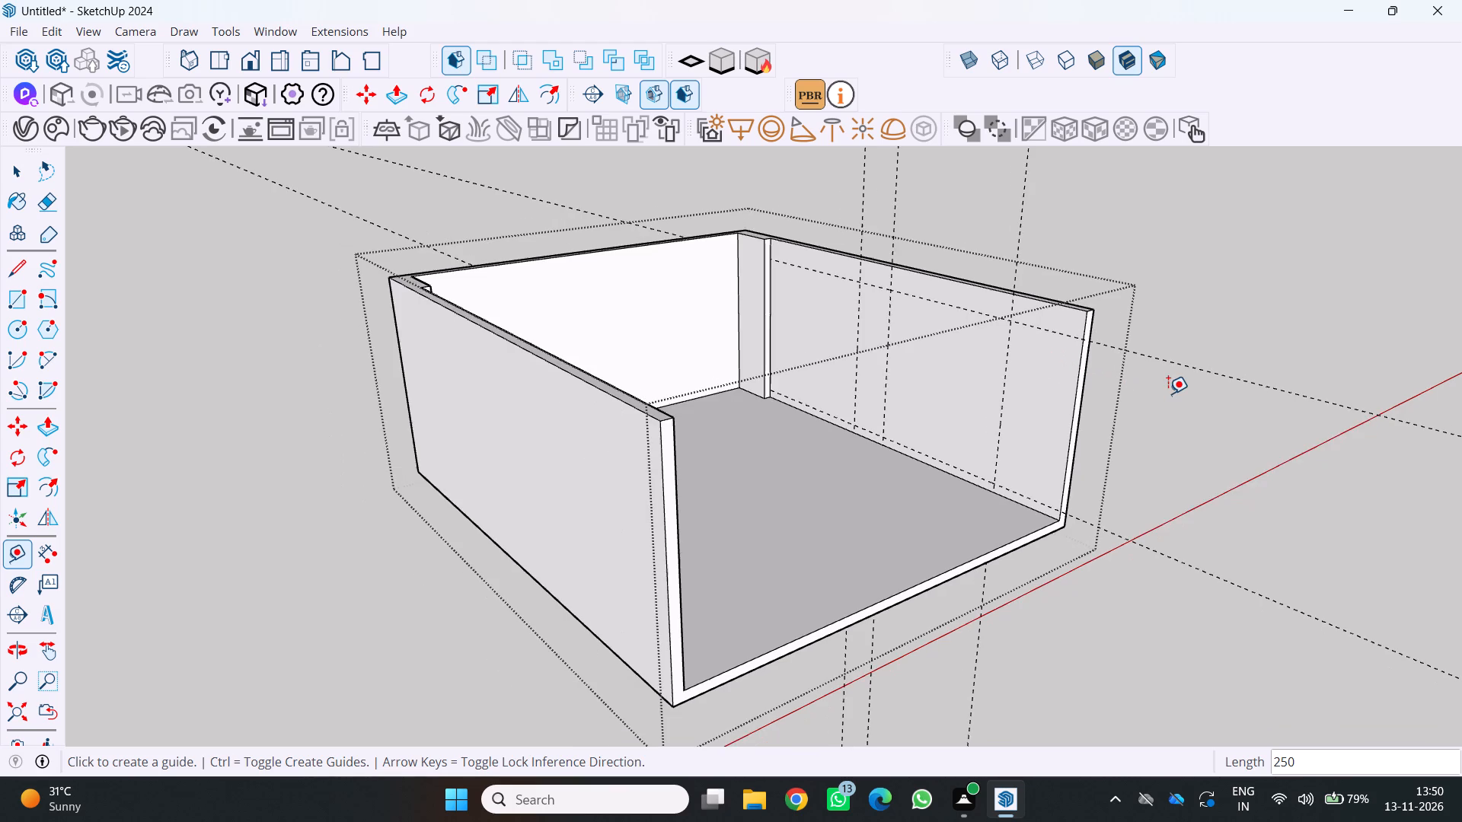
middle_drag(1168, 393, 1053, 365)
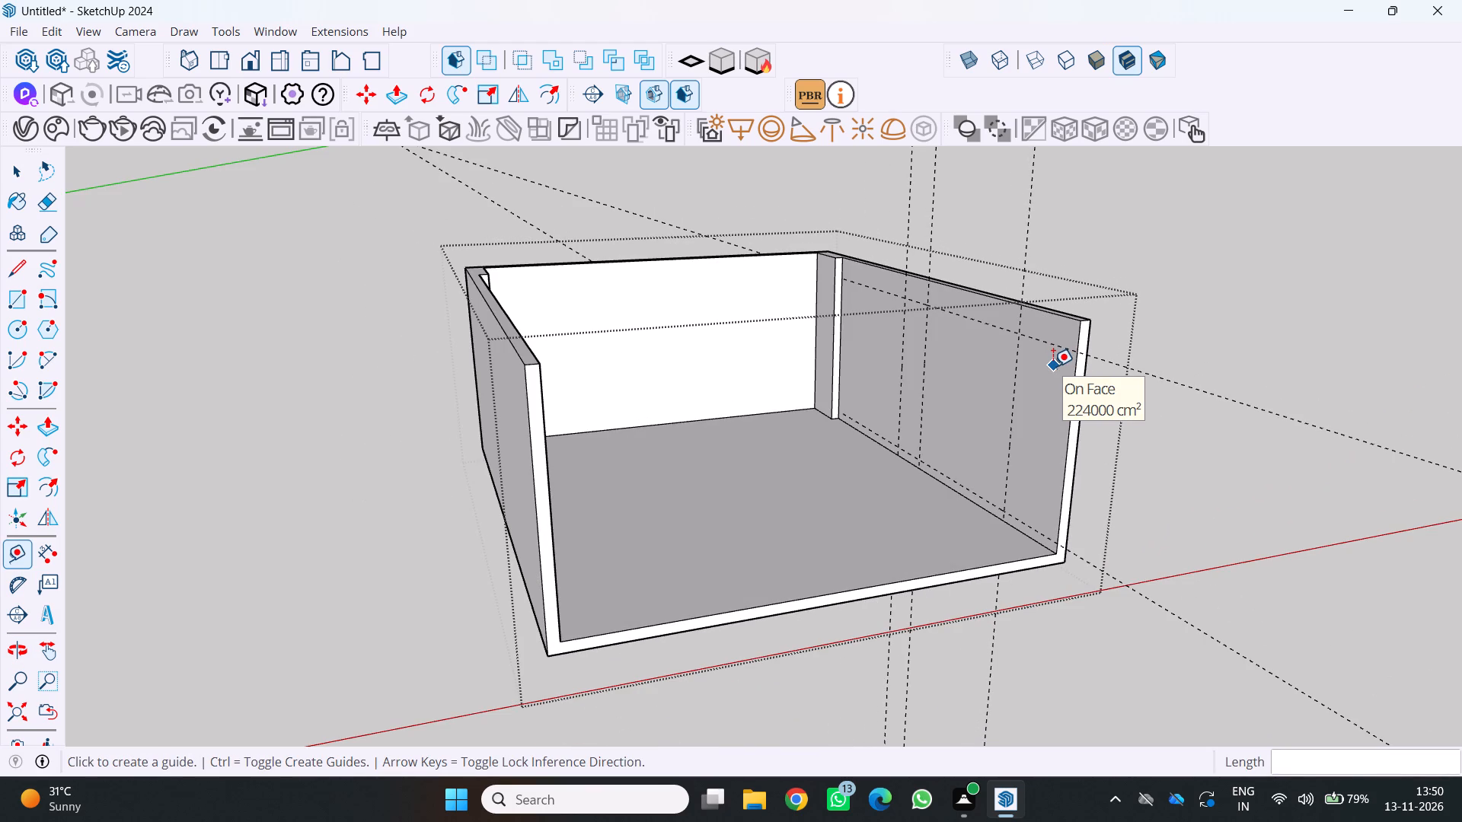
scroll(1193, 256, up, 2)
middle_drag(1199, 252, 1247, 233)
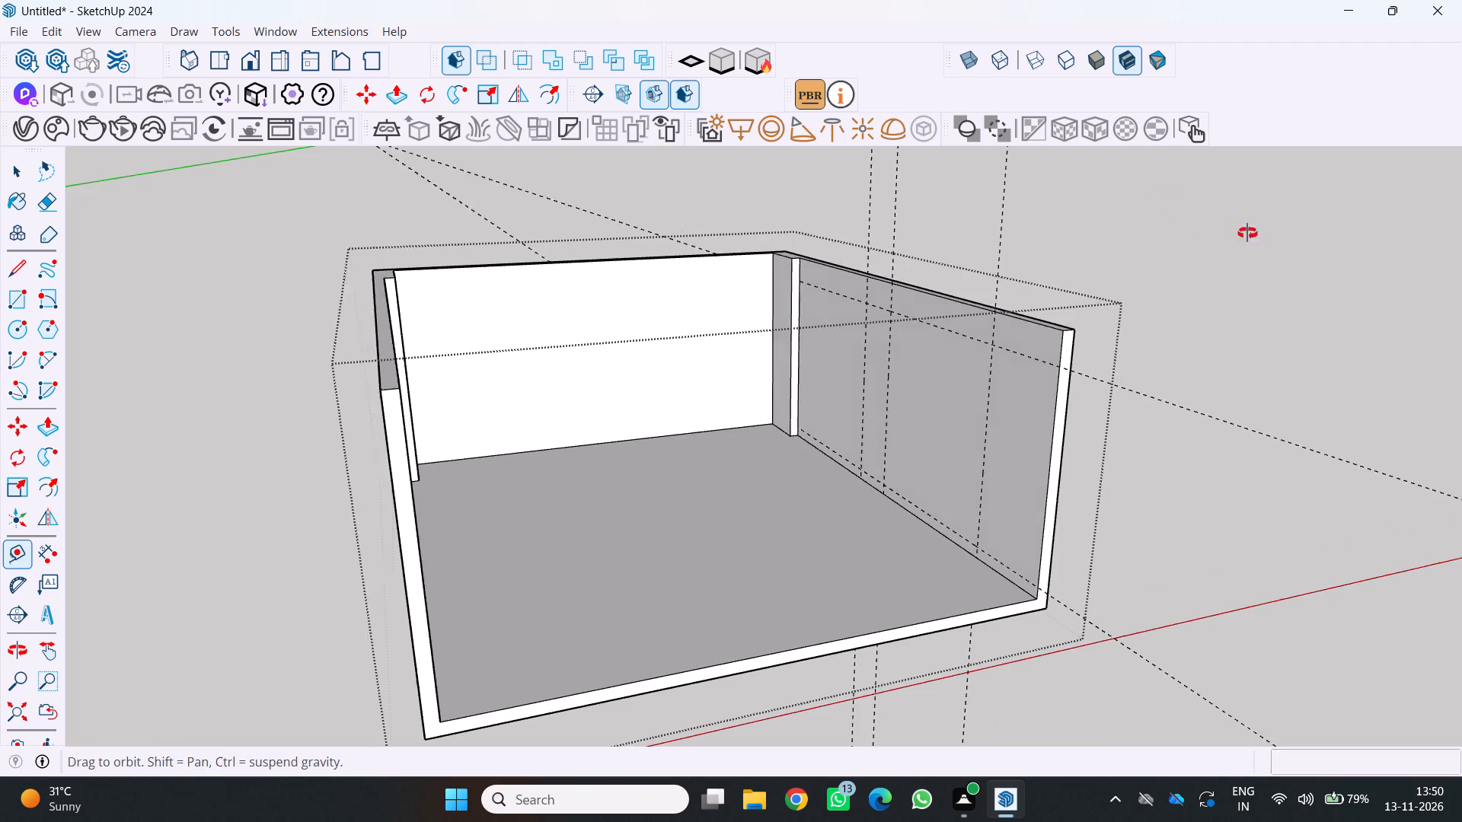
middle_drag(1247, 233, 1263, 229)
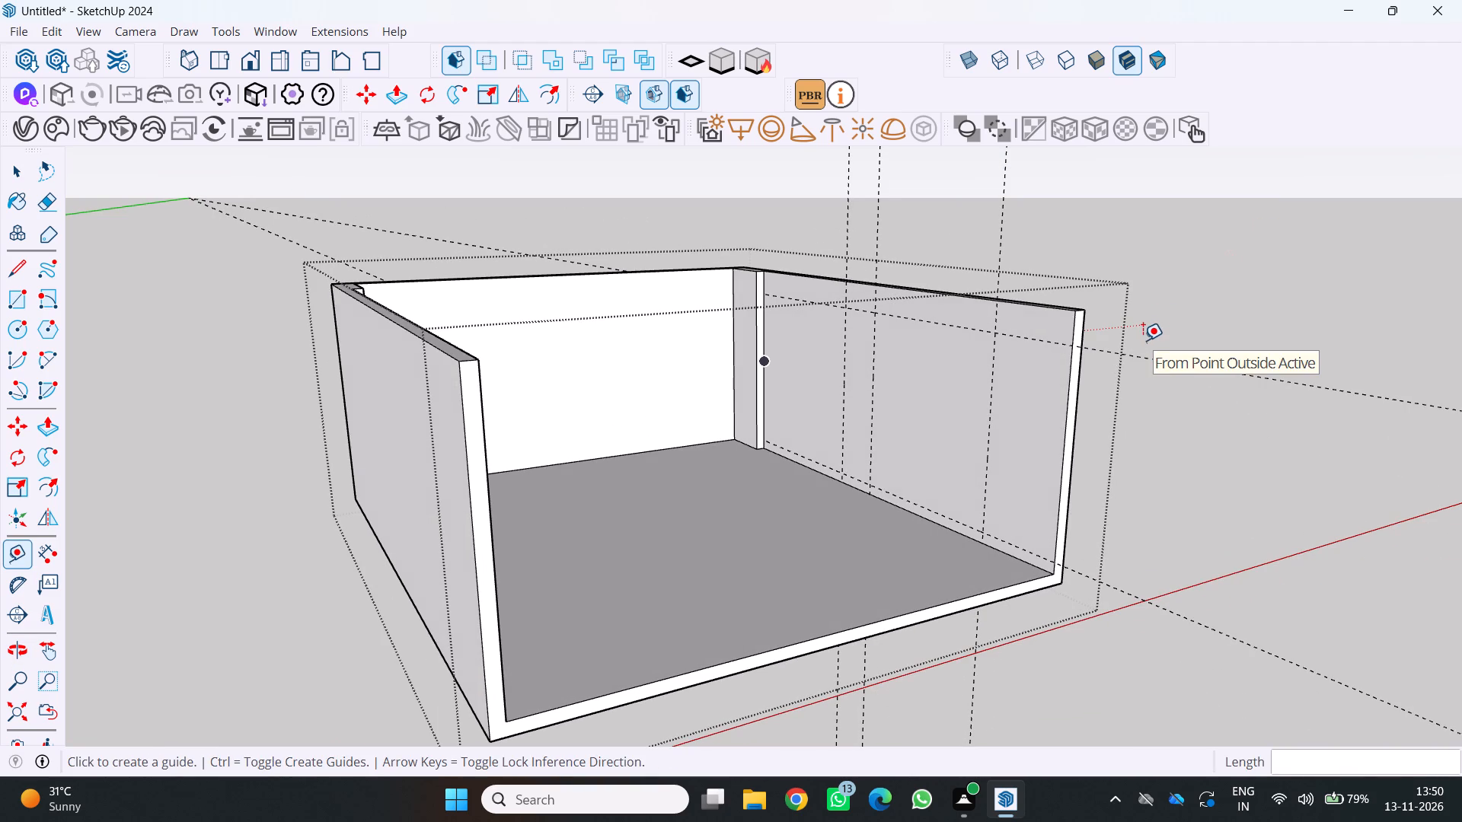
middle_drag(1155, 353, 1108, 387)
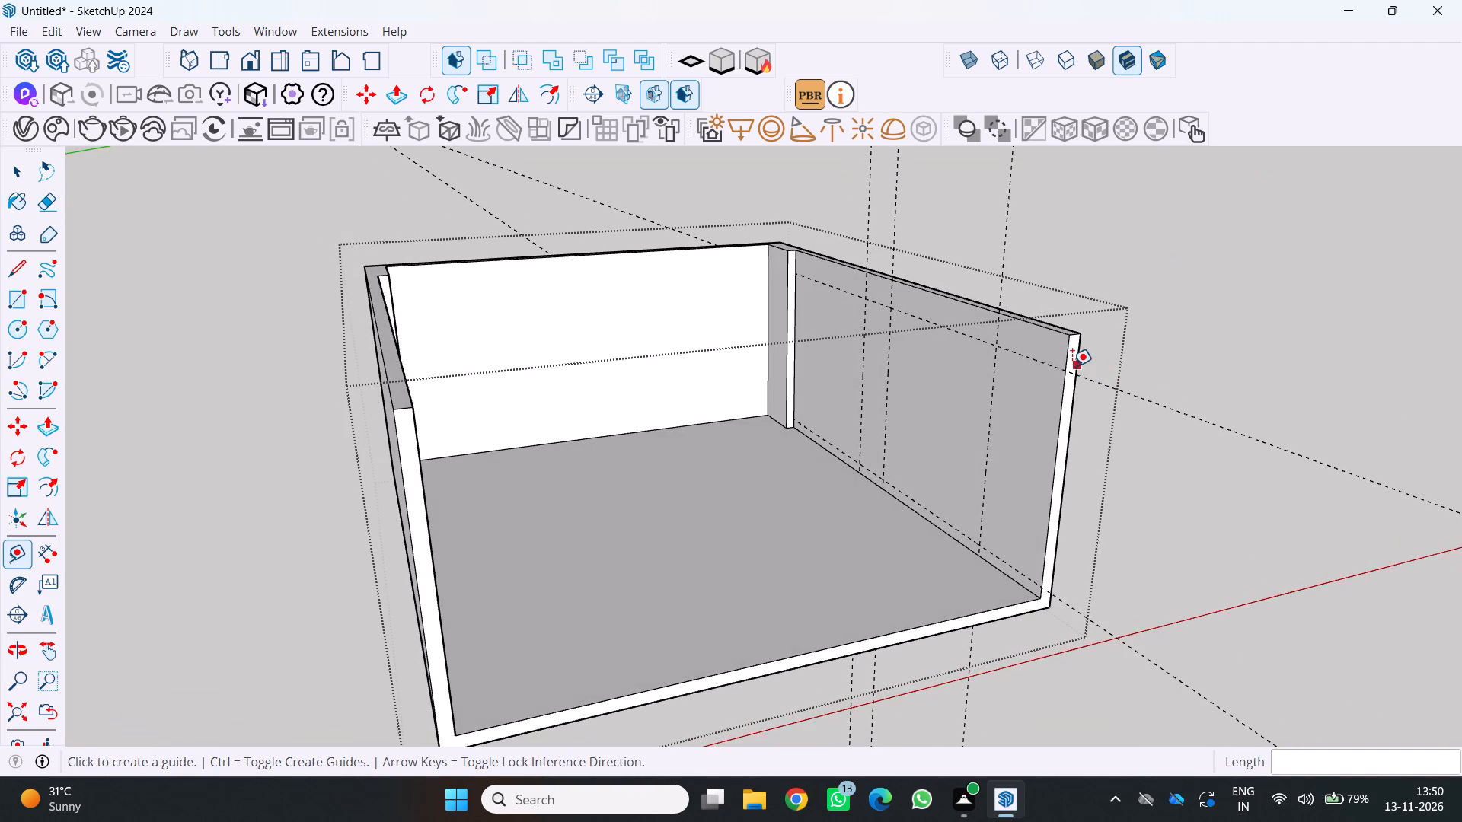
scroll(1072, 393, down, 2)
middle_drag(1104, 396, 1164, 374)
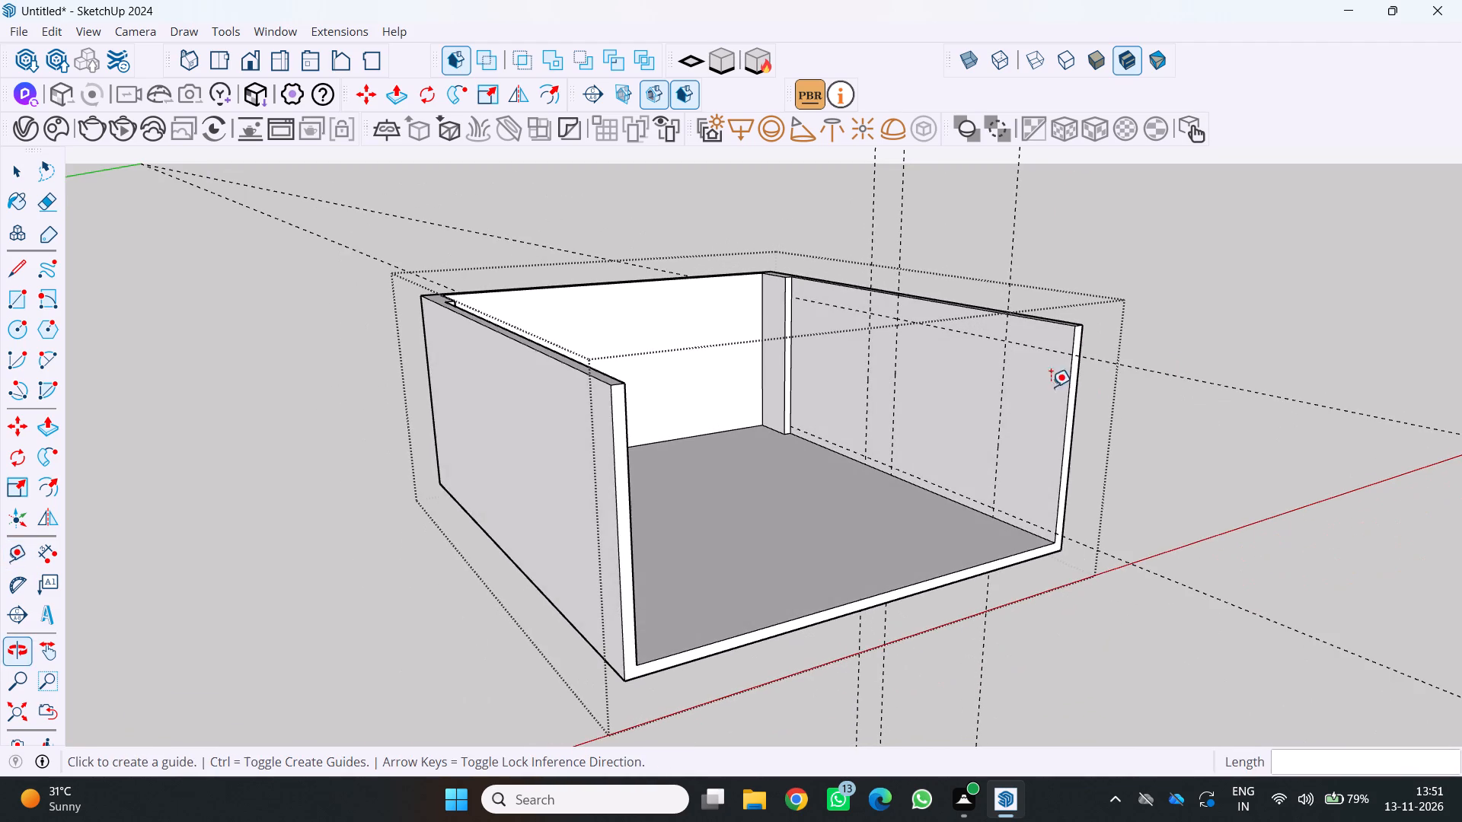
Draw a 265 by 250 cm rectangle on the side wall from the corner pier to the first vertical guide, between the horizontal guides.
scroll(760, 333, up, 5)
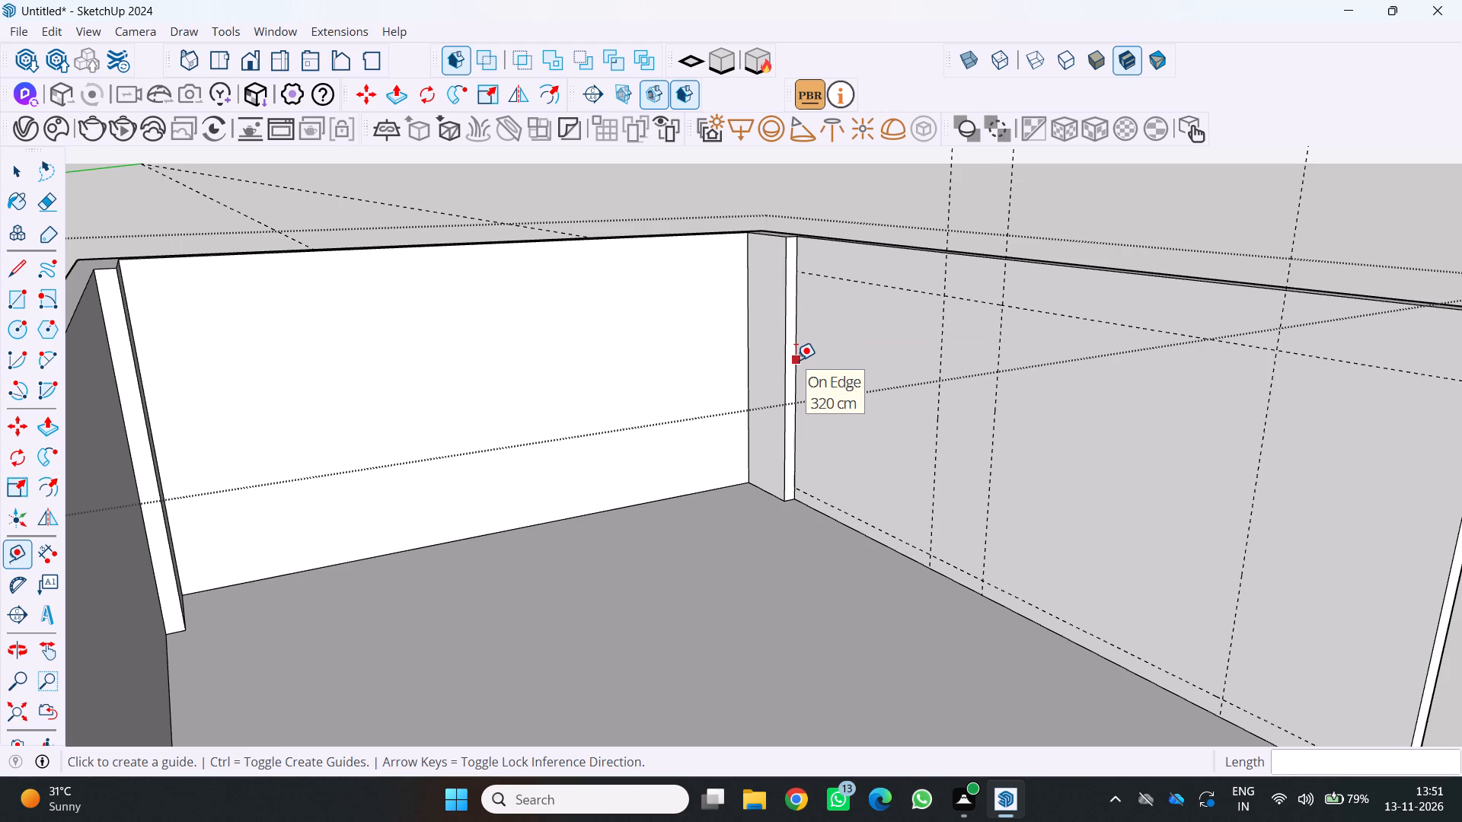
scroll(795, 359, up, 2)
middle_drag(796, 358, 839, 371)
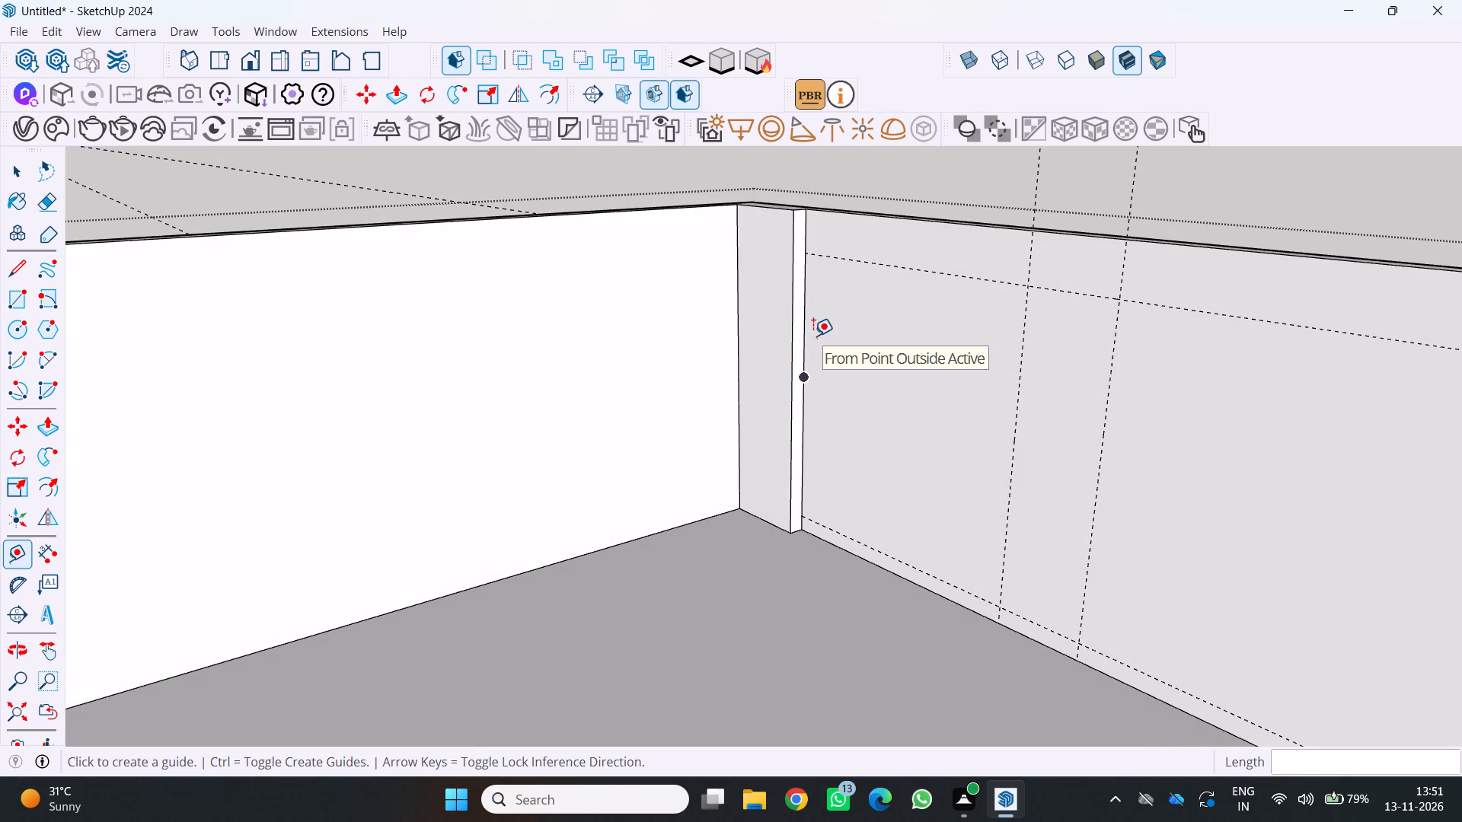
key(F3)
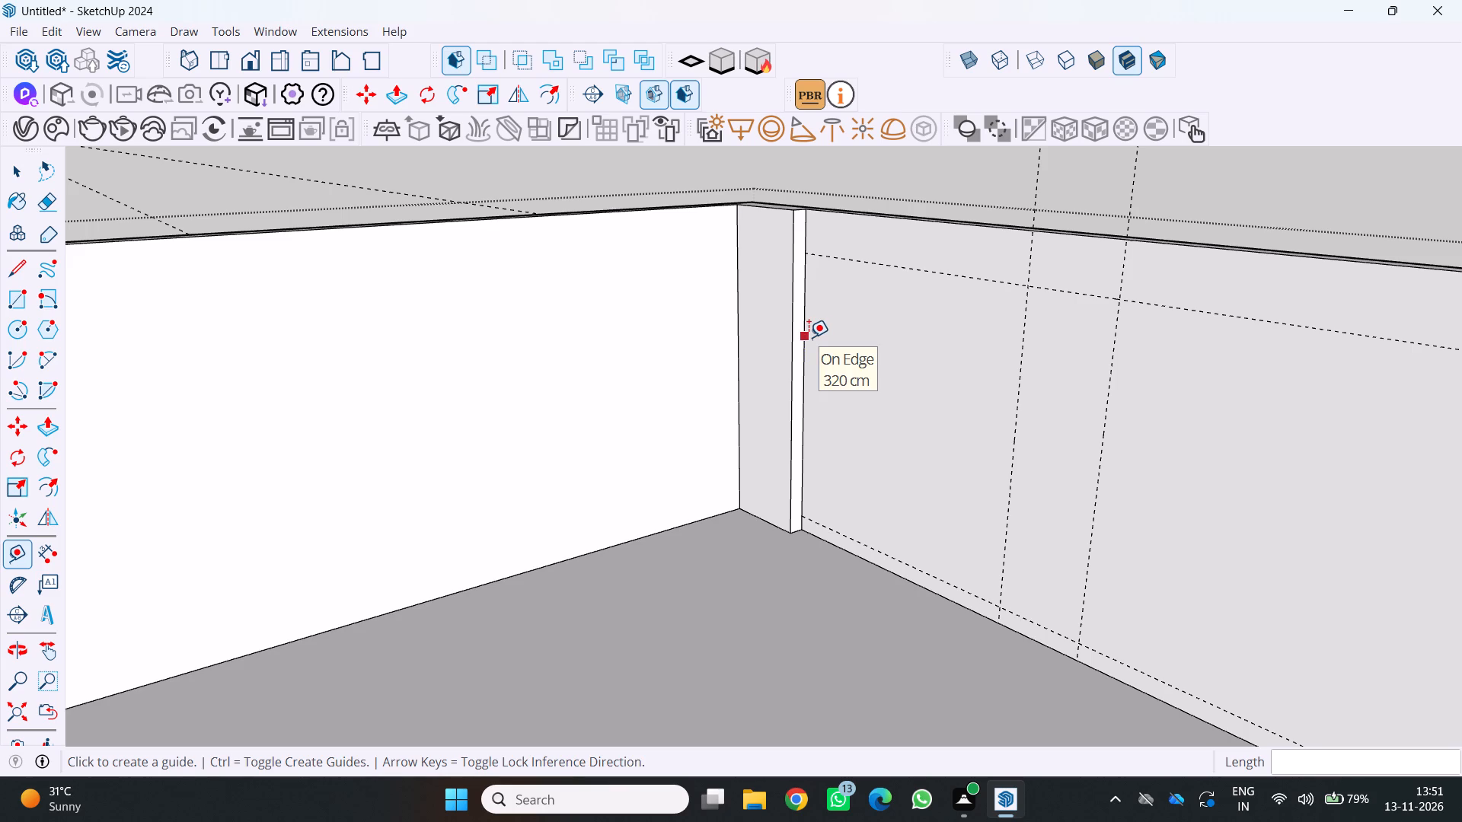
key(r)
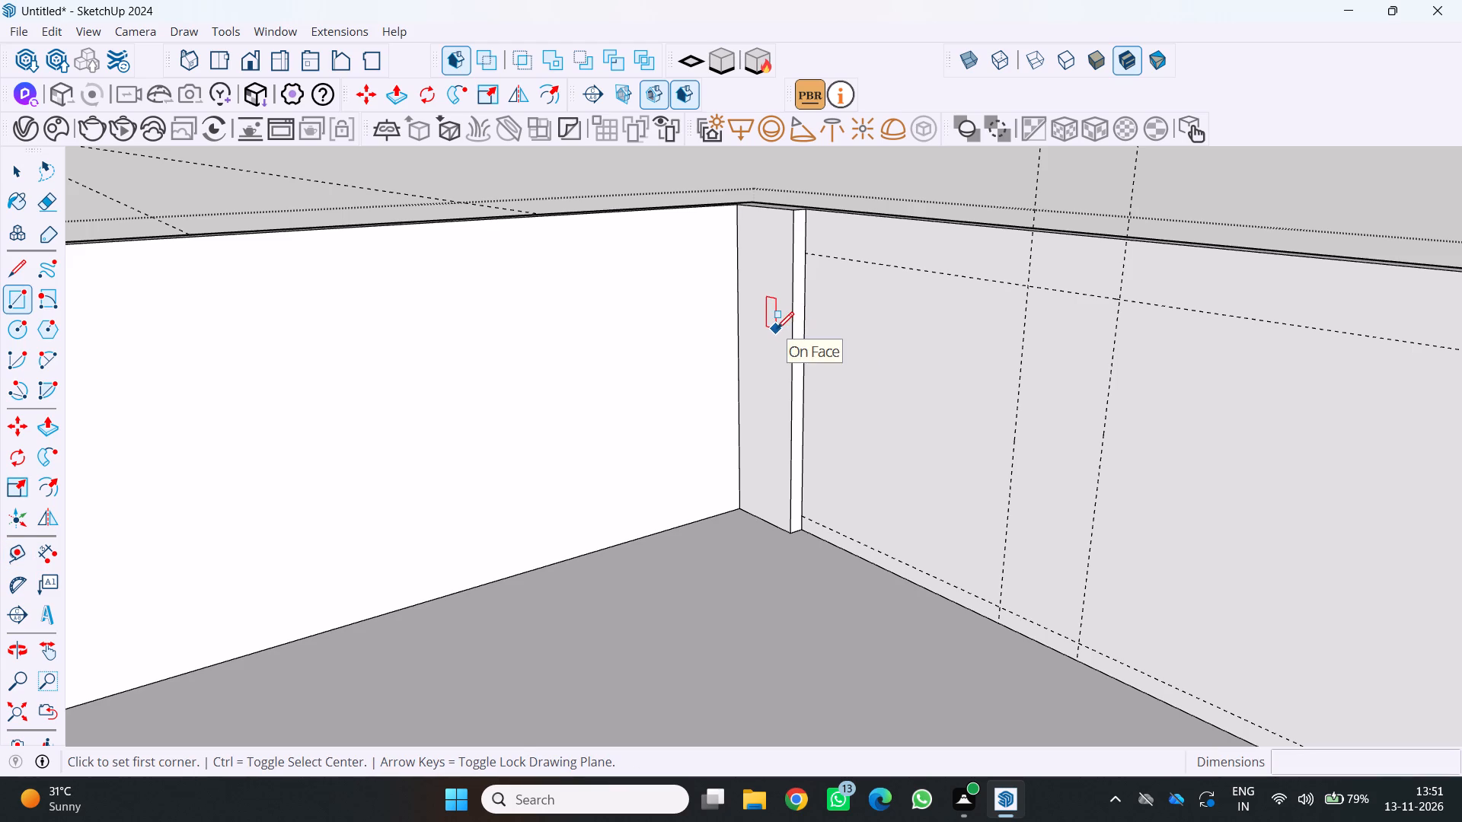
scroll(824, 273, up, 5)
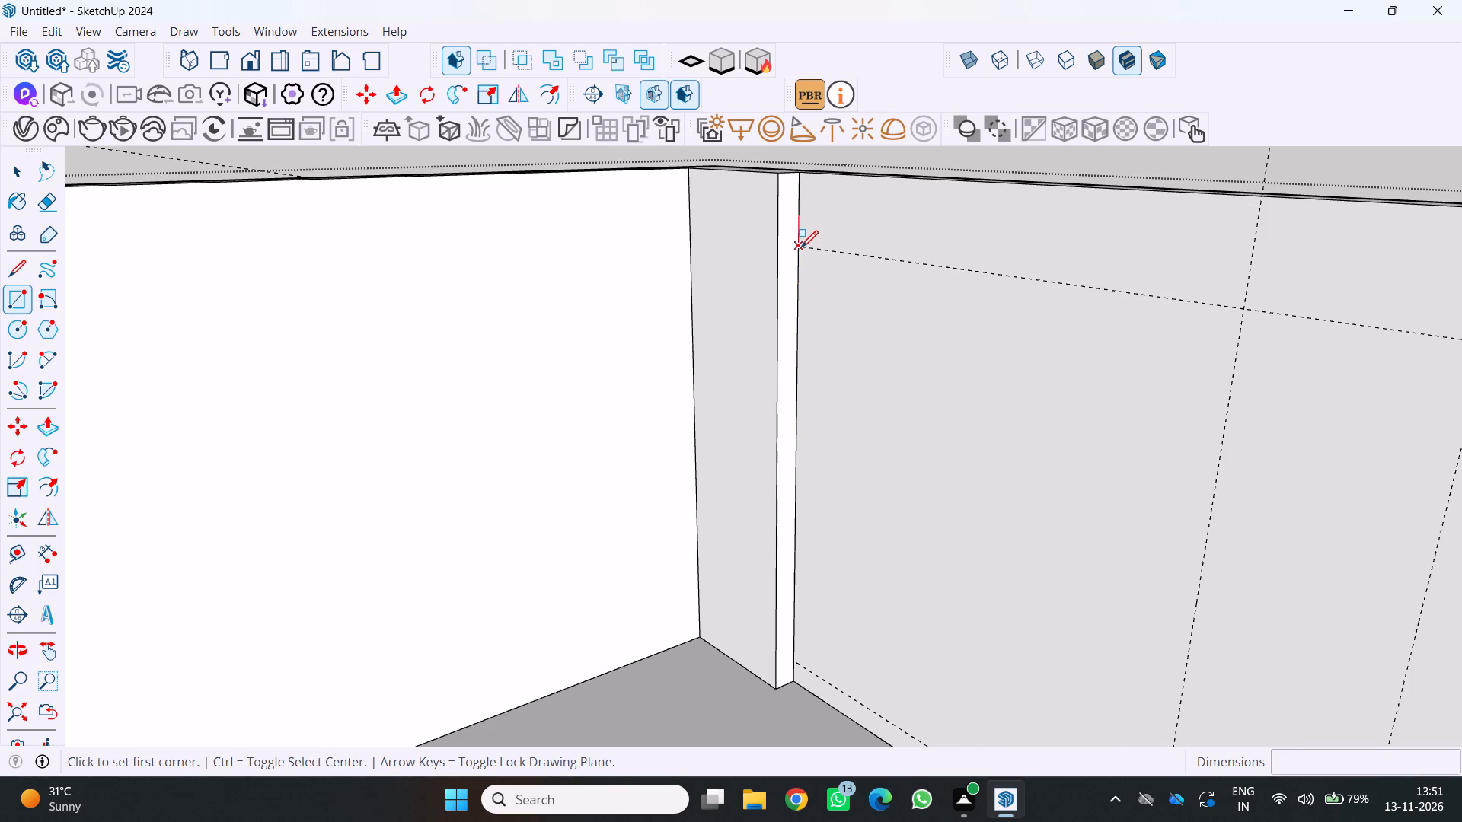
click(801, 247)
scroll(807, 287, down, 7)
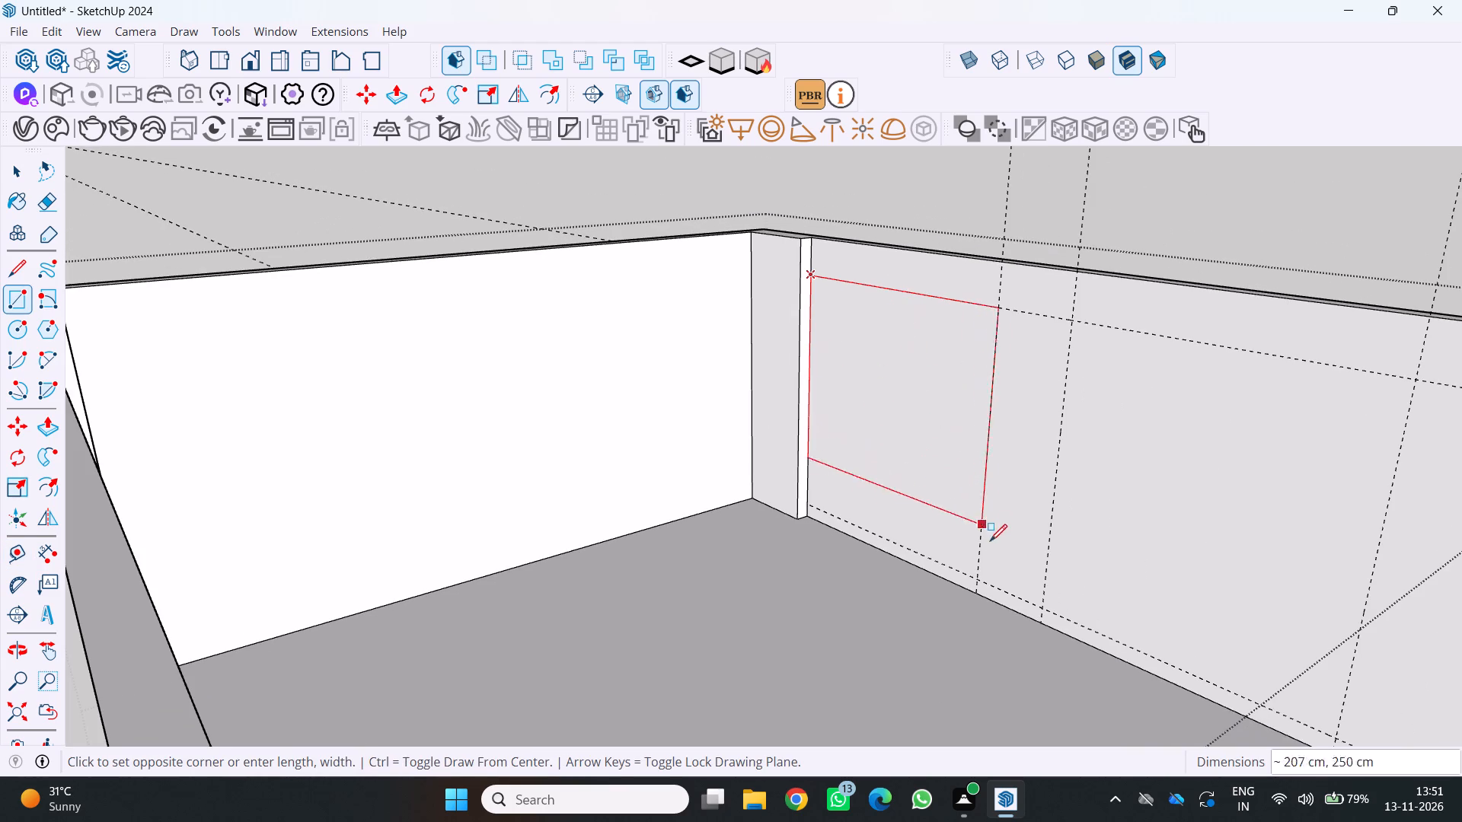
scroll(972, 572, up, 4)
click(983, 583)
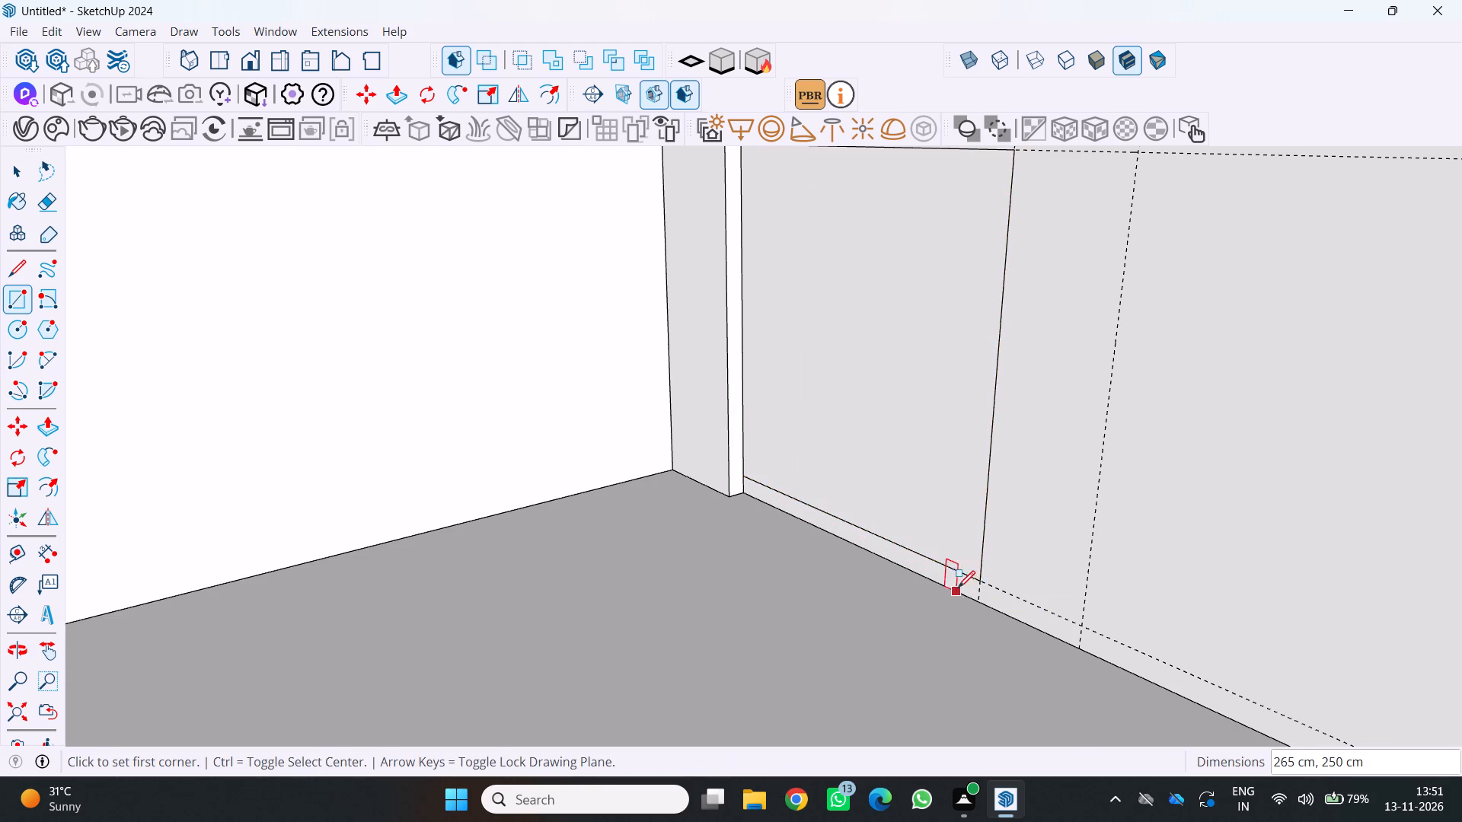
Draw a second rectangle on the side wall between the second and third vertical guides, spanning the upper and lower horizontal guides.
scroll(956, 588, down, 5)
scroll(1095, 479, down, 5)
scroll(1136, 464, up, 4)
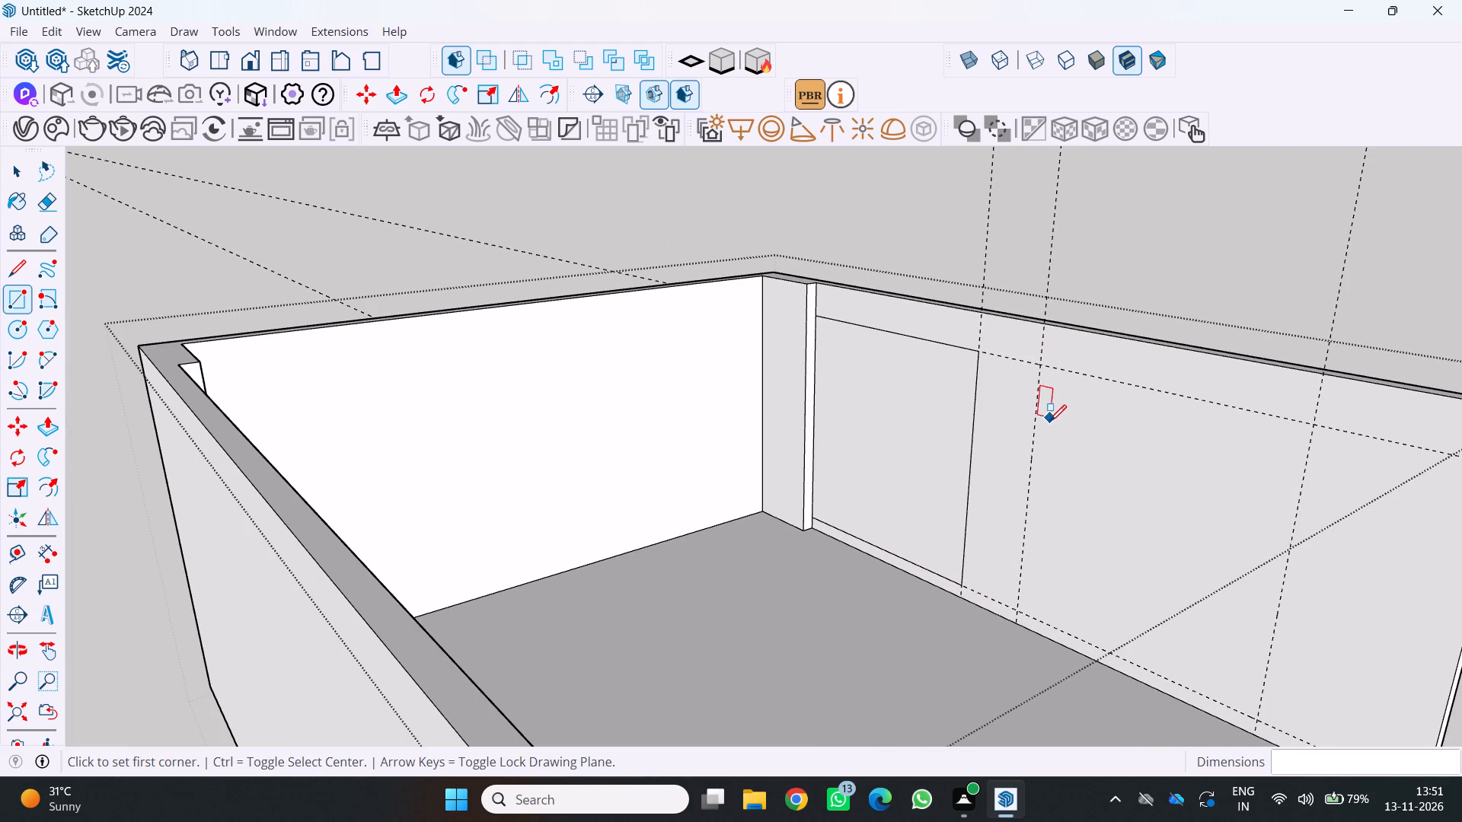
key(r)
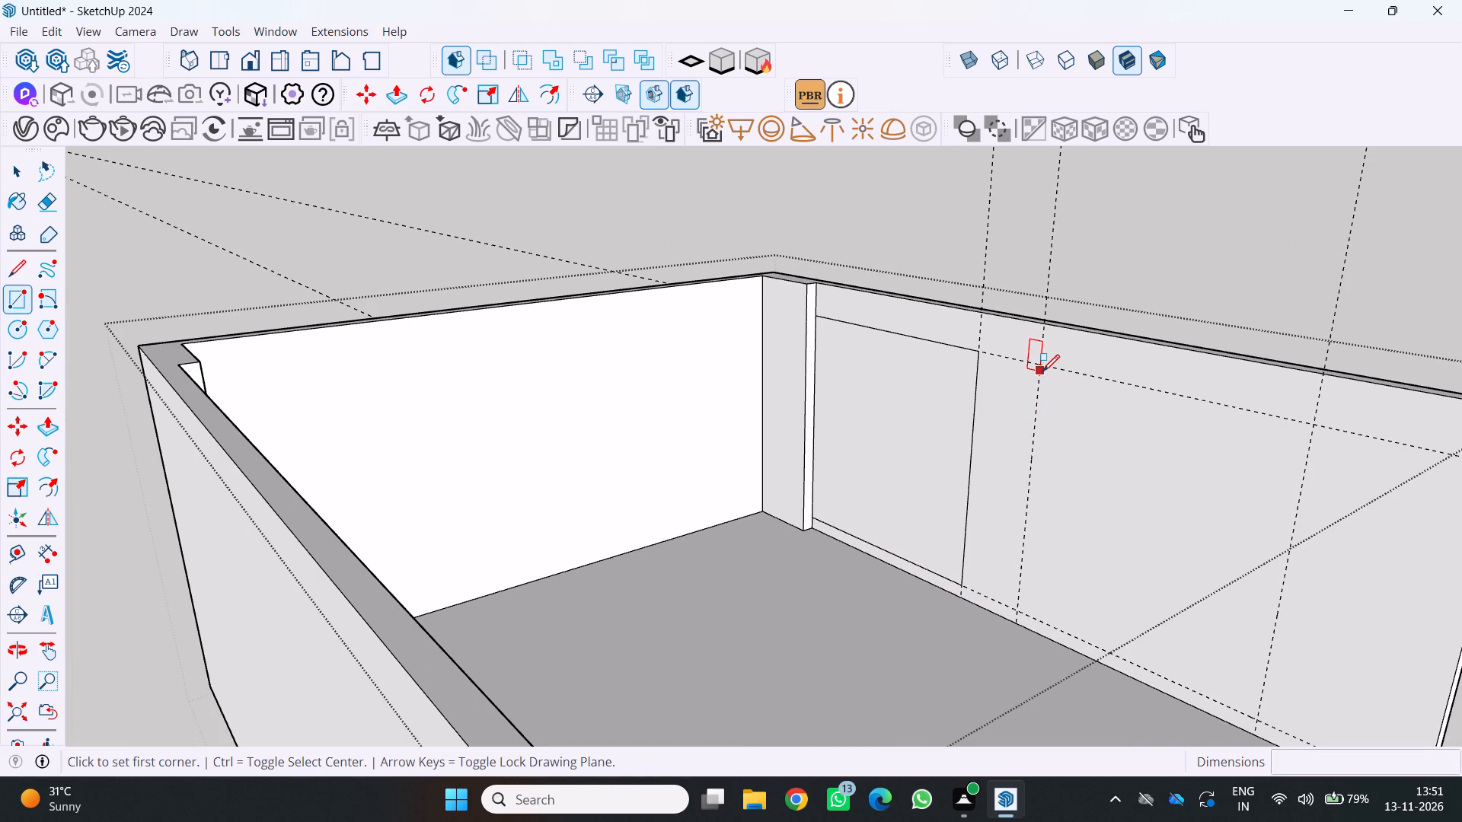
click(1041, 365)
scroll(1049, 434, down, 3)
scroll(1180, 609, up, 2)
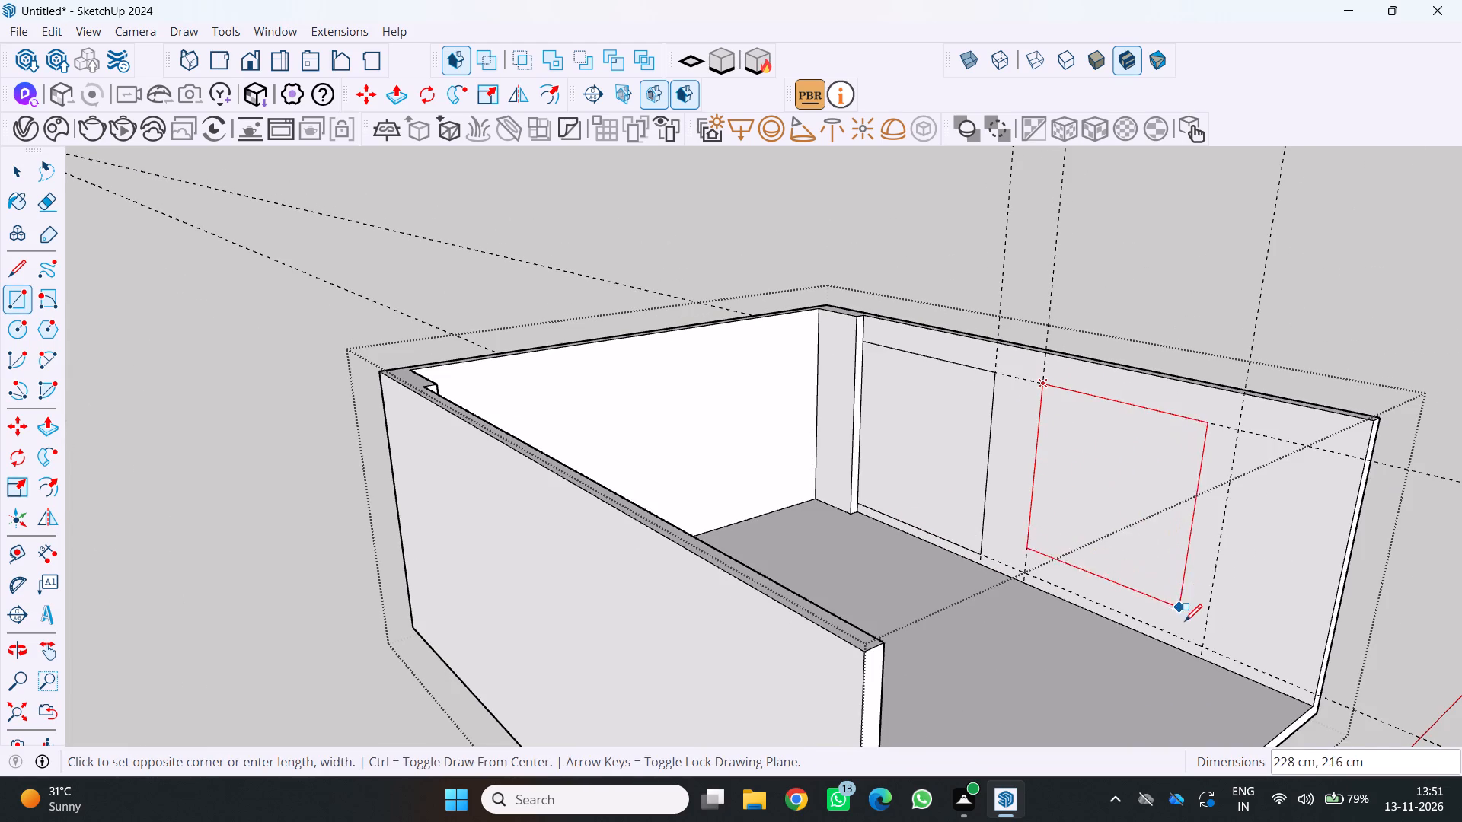
scroll(1185, 621, up, 5)
click(1211, 658)
Push the rectangle beside the corner pier outward about 65 cm to form a recess in the side wall.
scroll(1211, 658, down, 5)
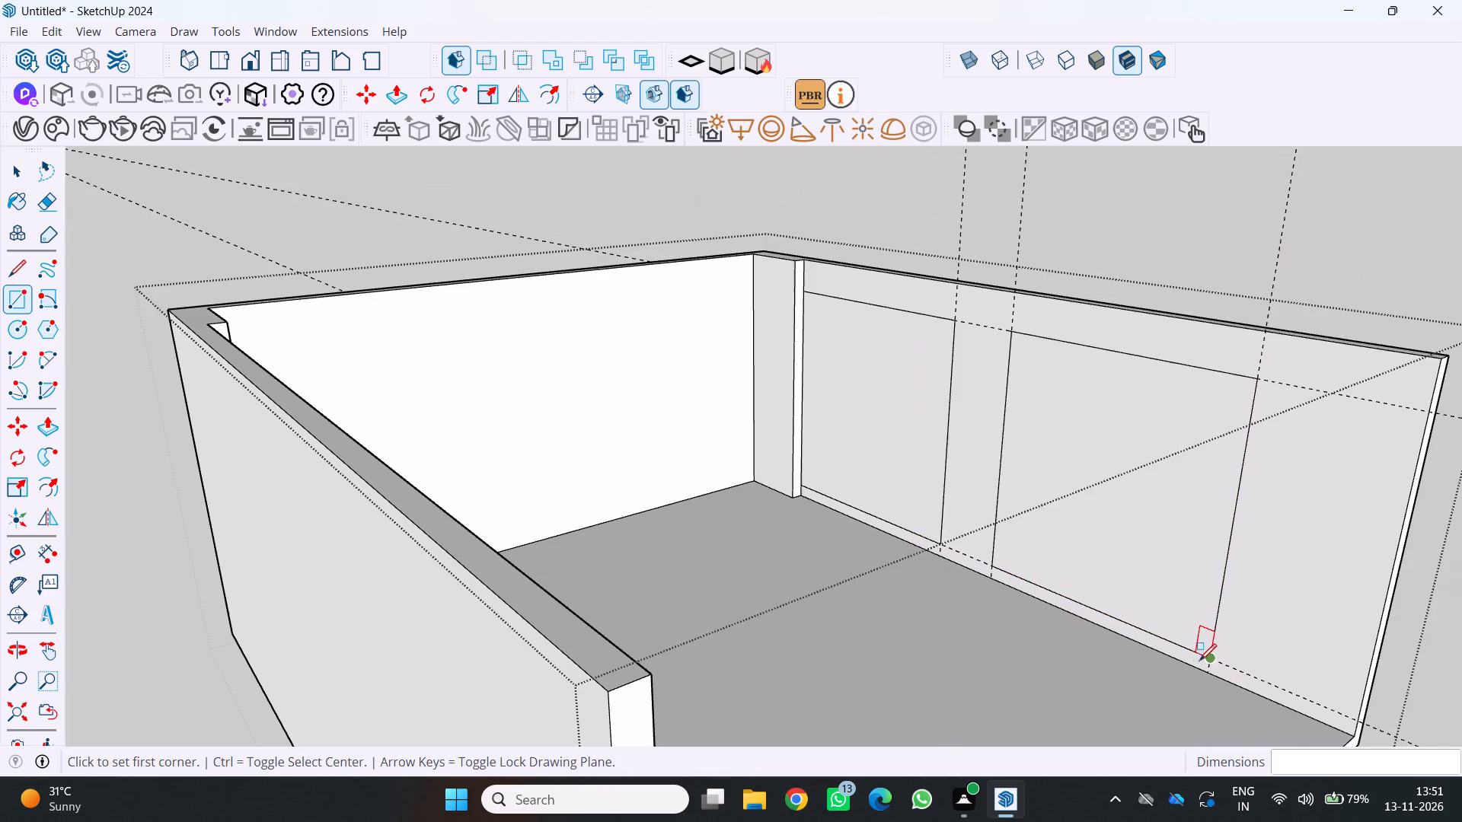
key(p)
drag(859, 456, 891, 441)
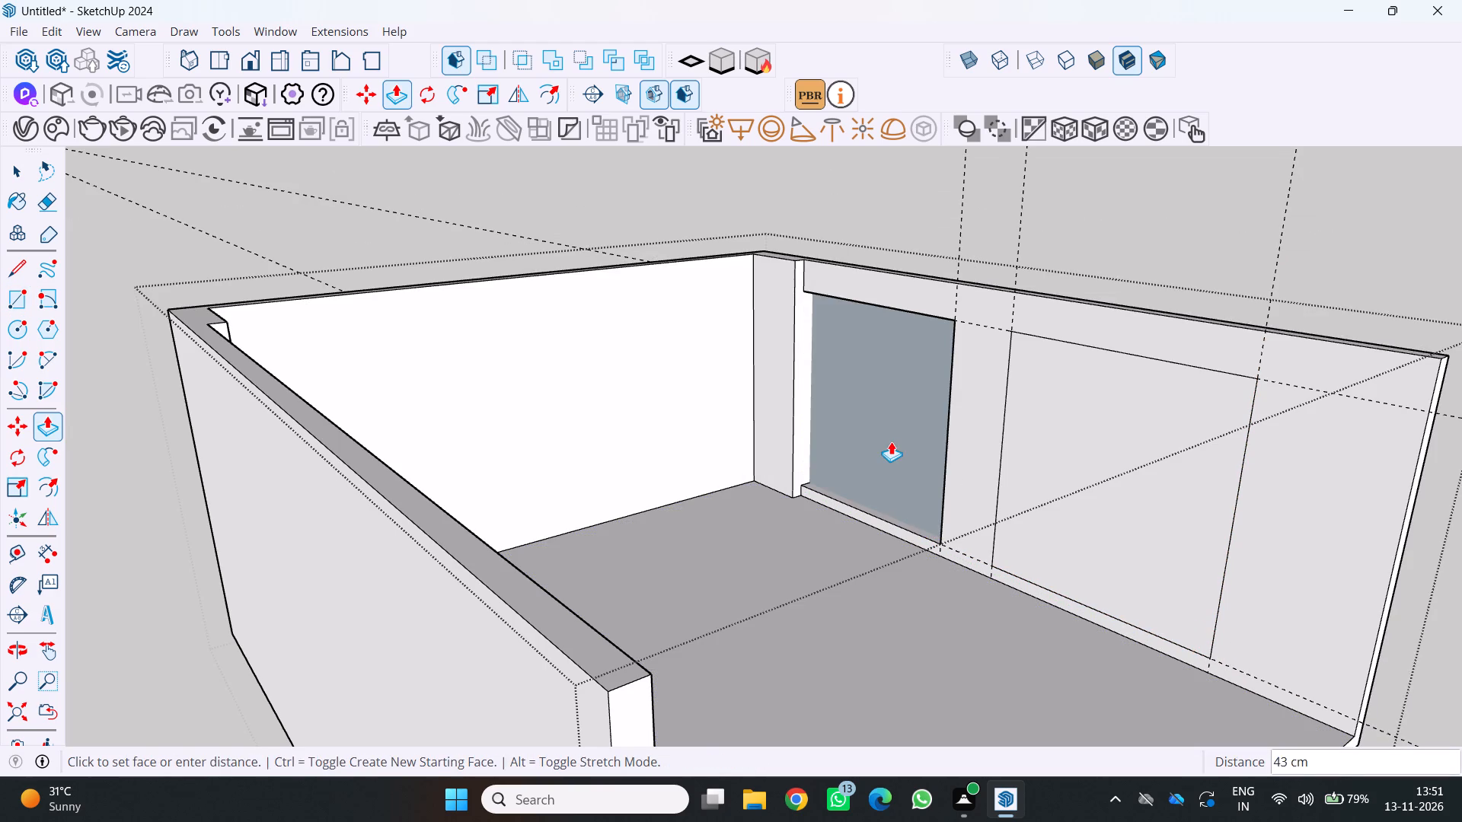
drag(891, 441, 894, 439)
middle_drag(877, 530, 742, 562)
scroll(746, 561, down, 5)
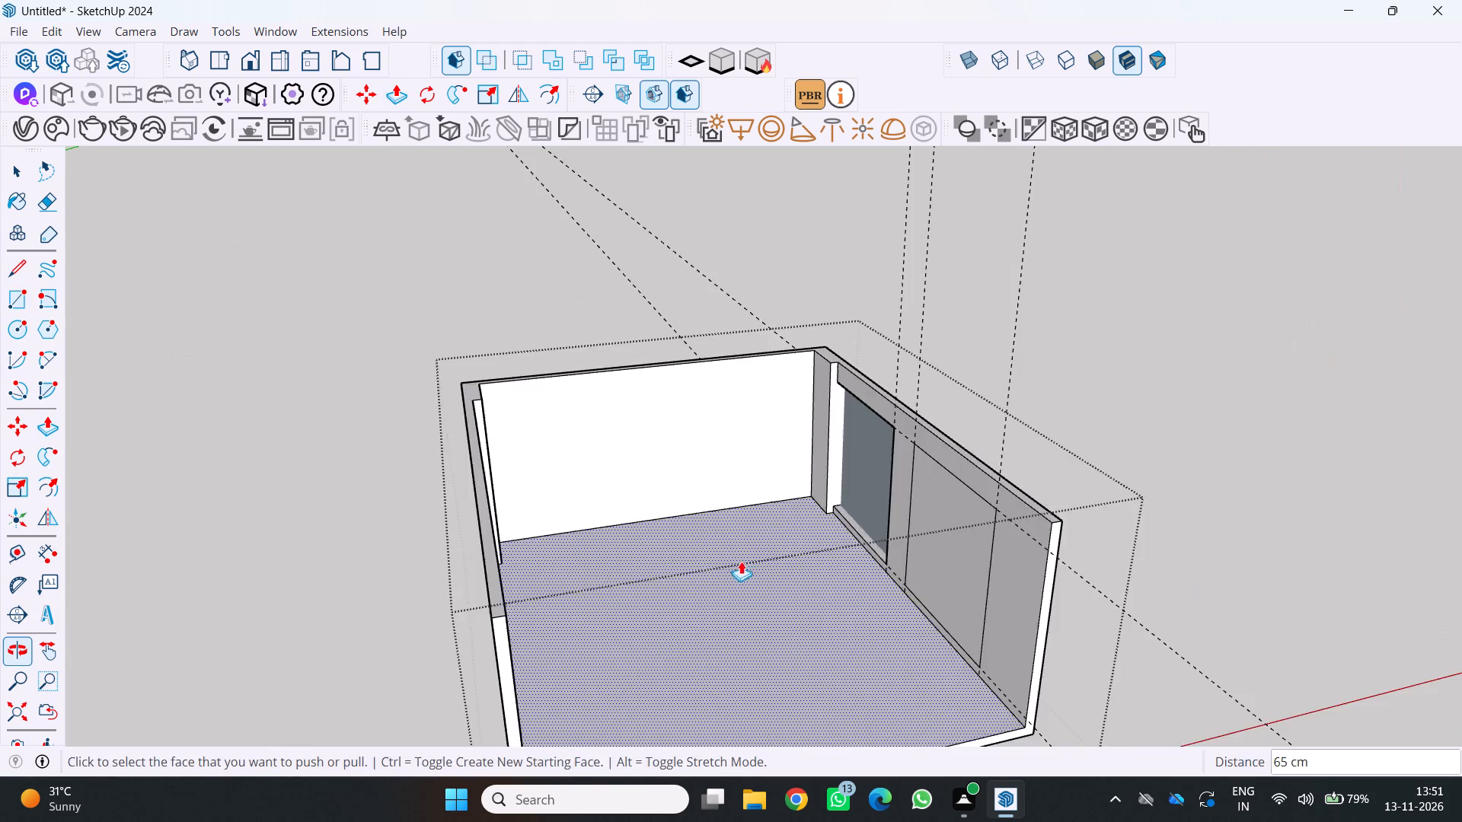
middle_drag(805, 553, 944, 514)
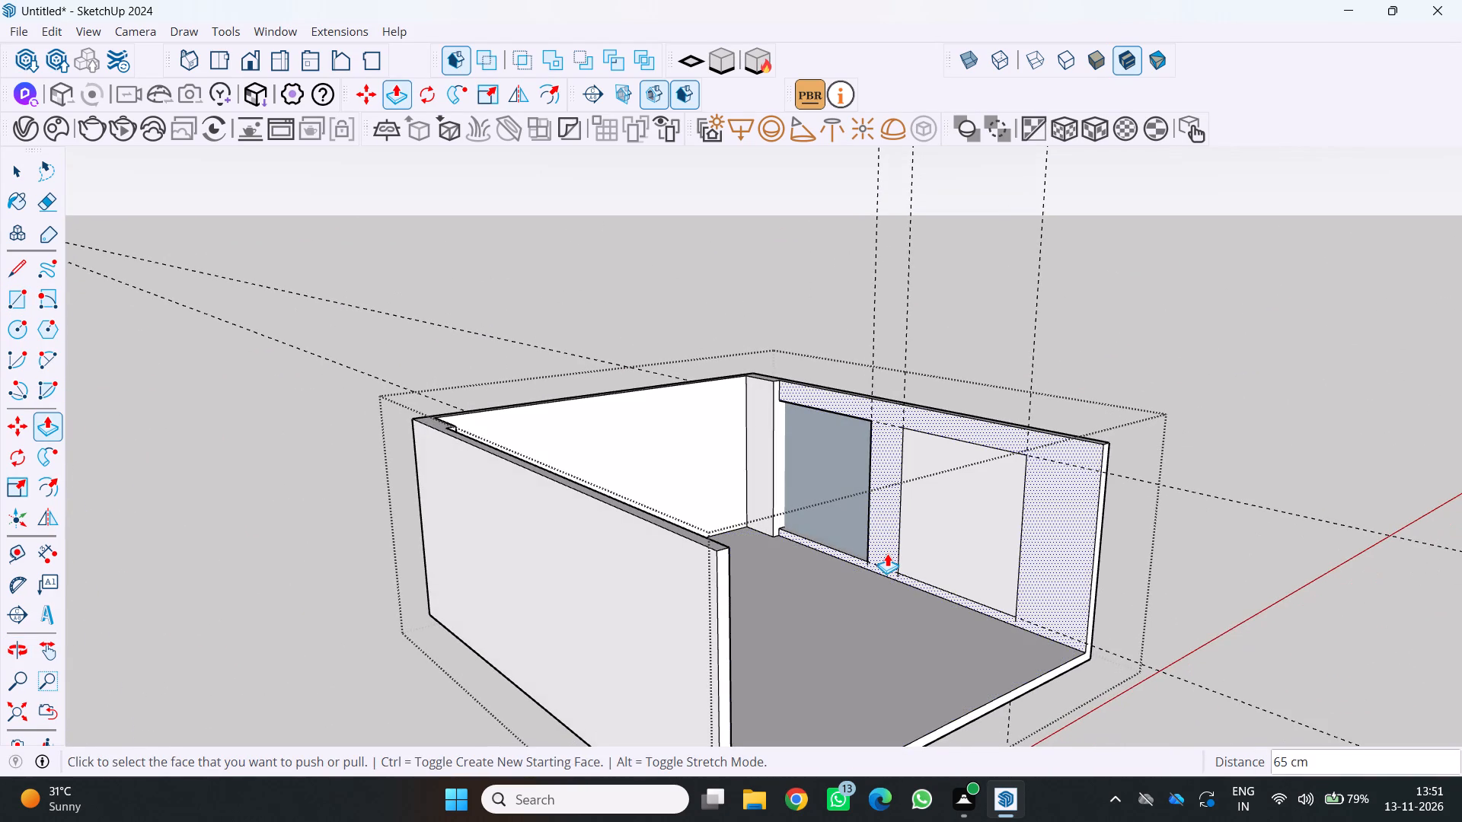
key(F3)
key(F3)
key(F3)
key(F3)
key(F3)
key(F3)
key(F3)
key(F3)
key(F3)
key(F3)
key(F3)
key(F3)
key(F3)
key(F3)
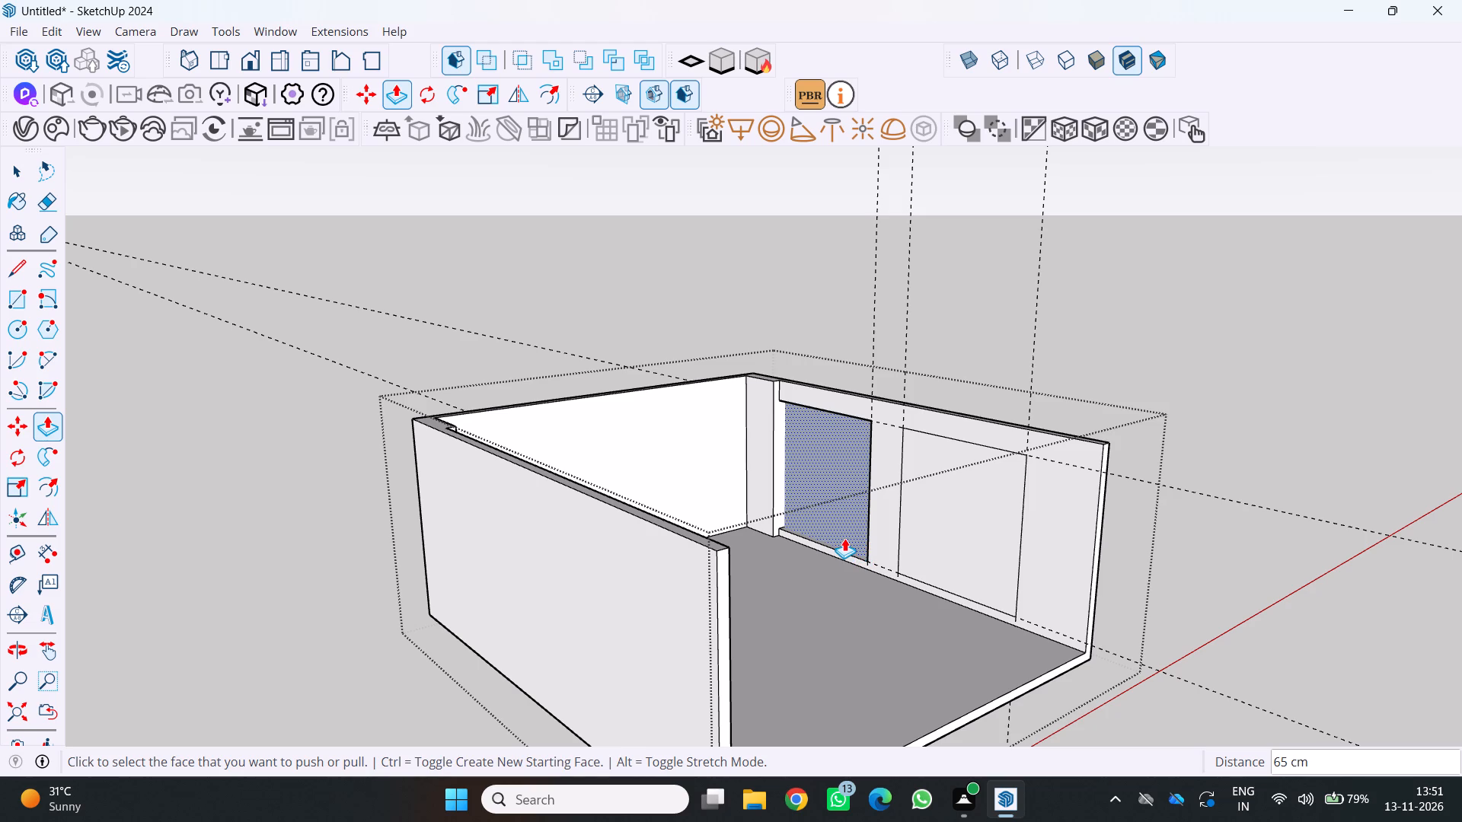
Undo the last outward push of the rectangle beside the corner pier.
key(ctrl+z)
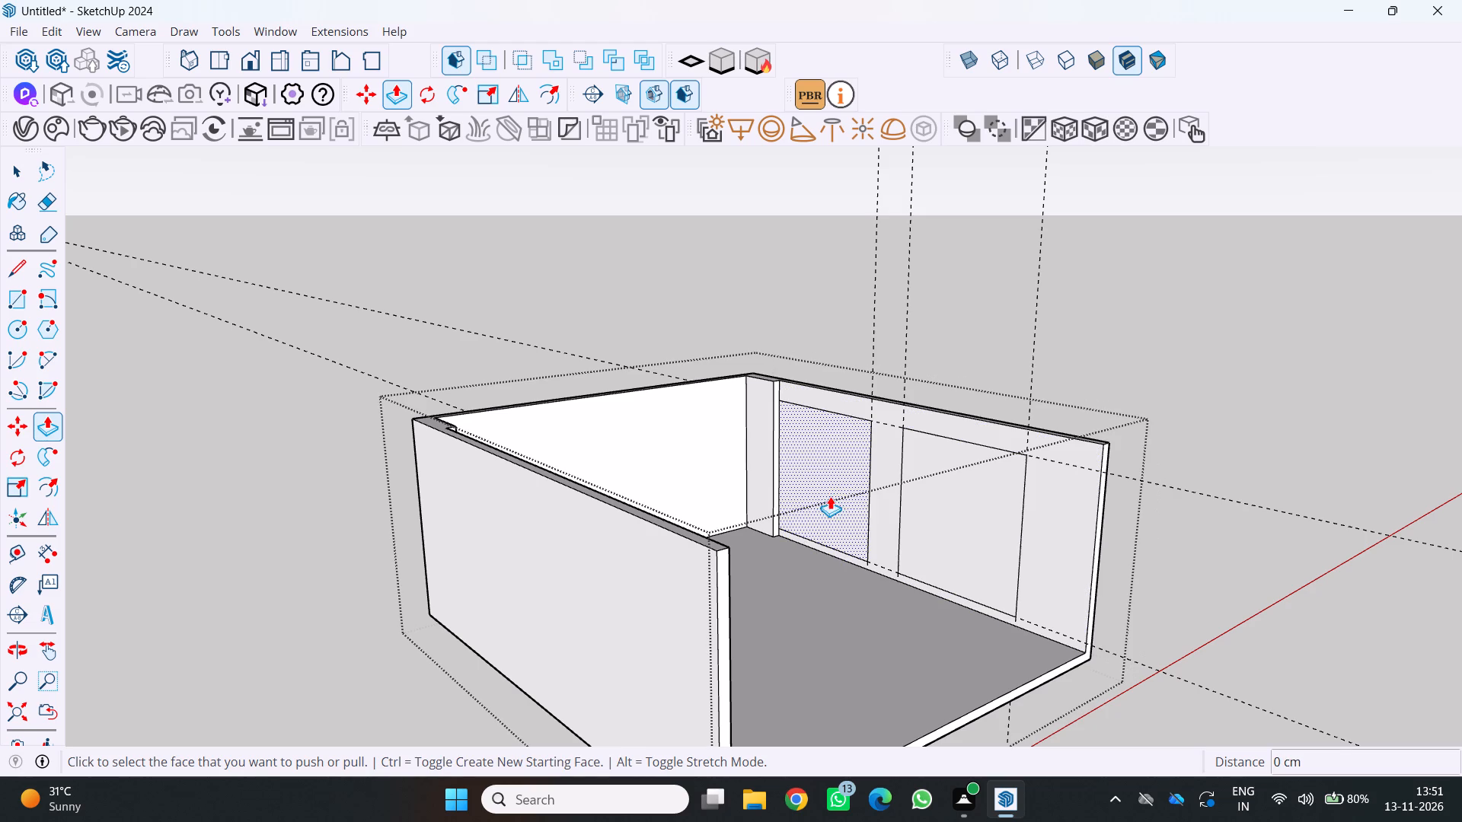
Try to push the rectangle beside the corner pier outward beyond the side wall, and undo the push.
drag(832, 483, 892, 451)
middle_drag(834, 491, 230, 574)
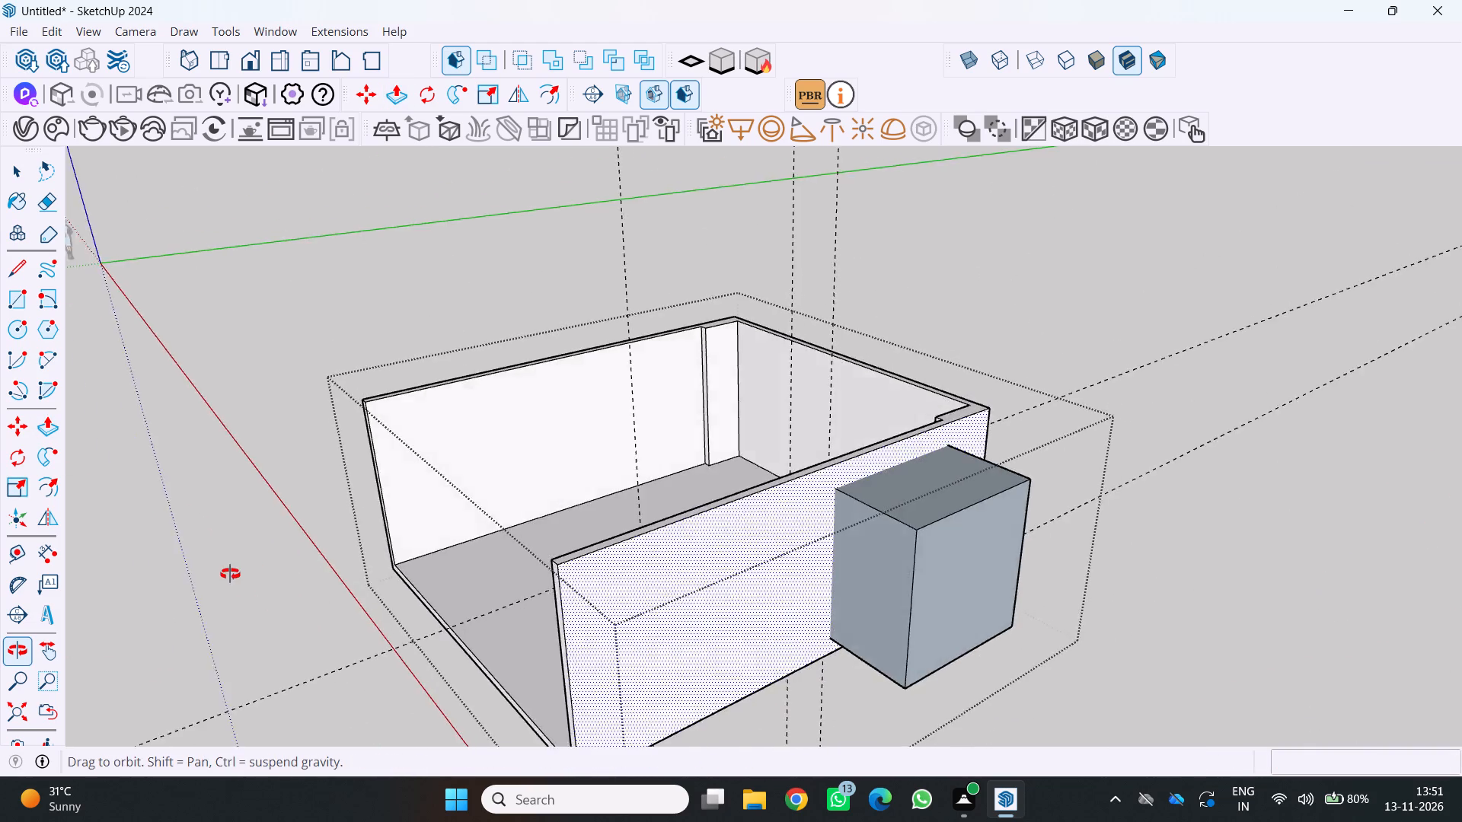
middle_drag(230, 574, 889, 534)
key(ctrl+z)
Push the rectangle beside the corner pier 15 cm through the side wall to cut an opening.
scroll(826, 457, up, 3)
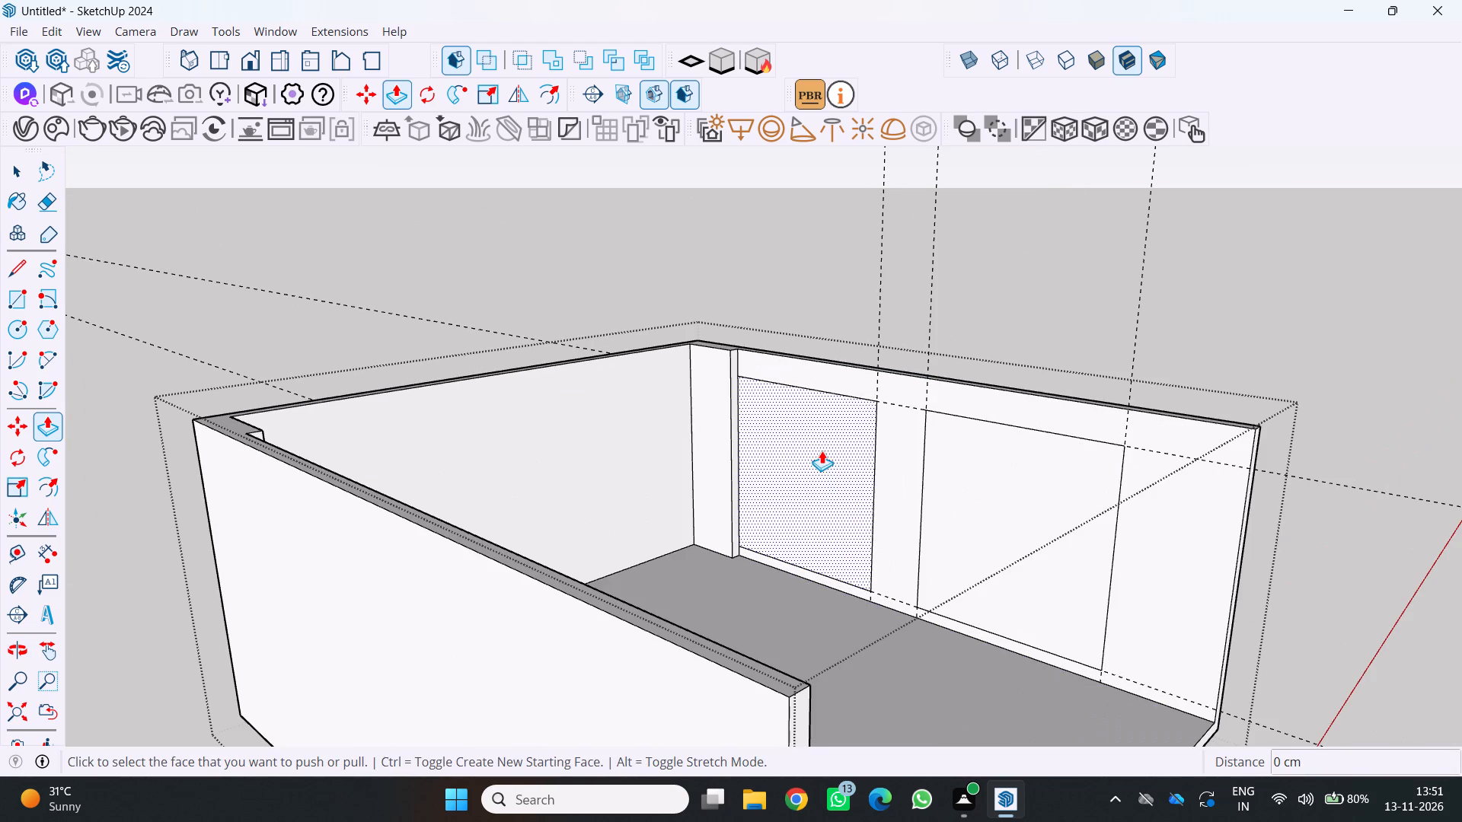
click(822, 451)
click(836, 438)
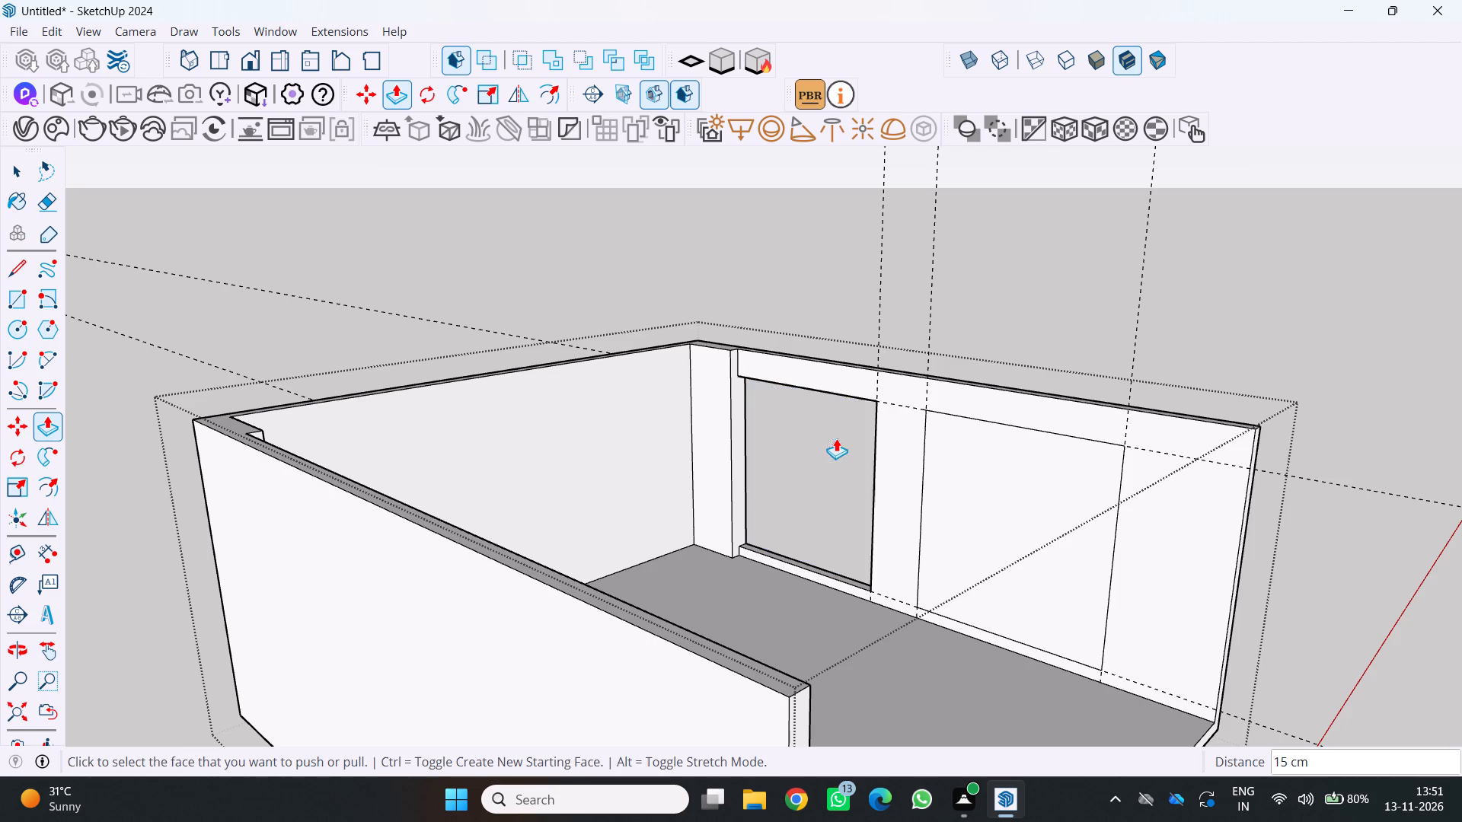
Push the second rectangle on the side wall 15 cm through the wall to cut a second opening.
middle_drag(862, 548, 988, 543)
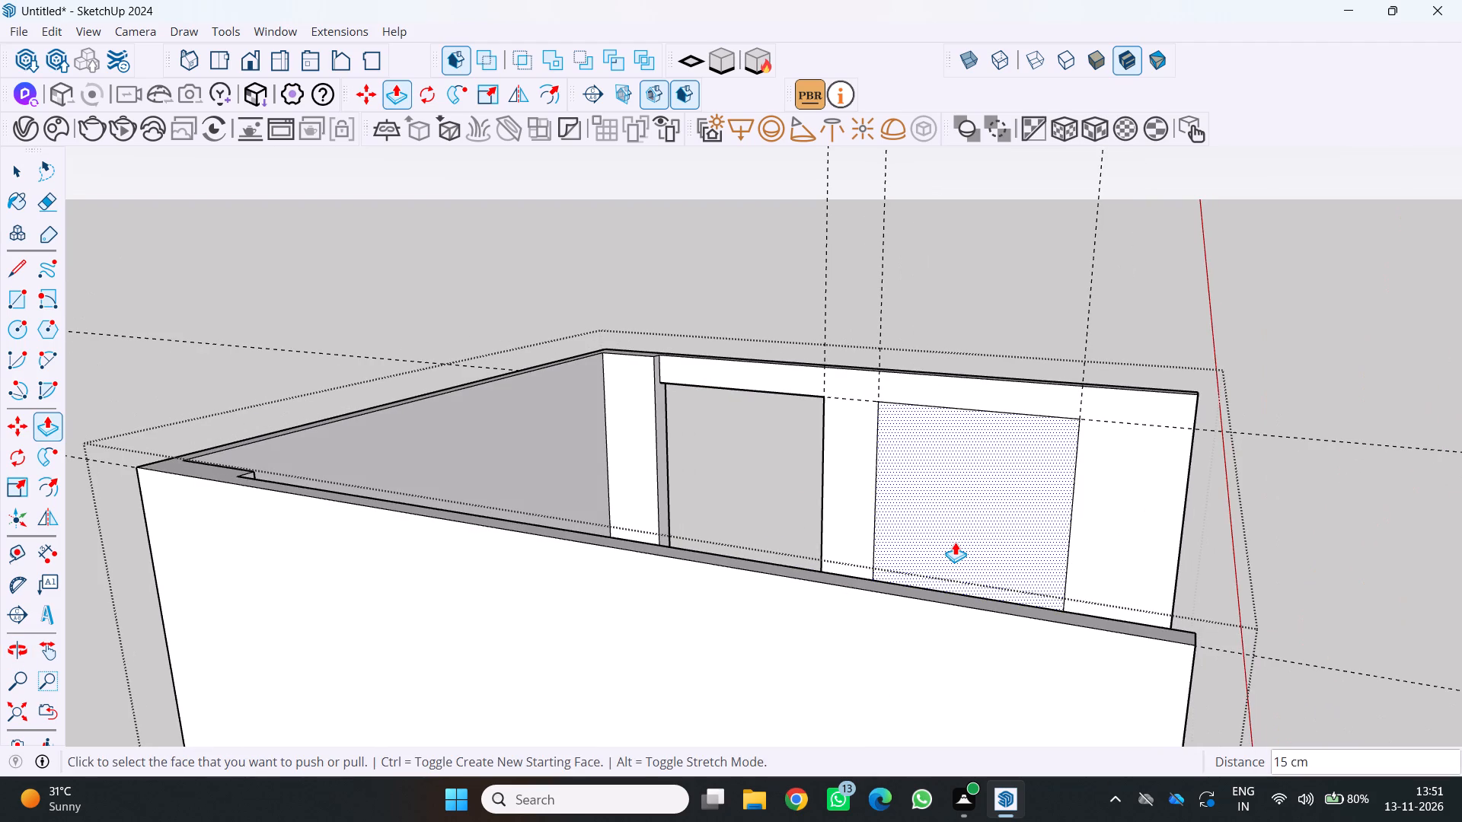
middle_drag(928, 565, 822, 571)
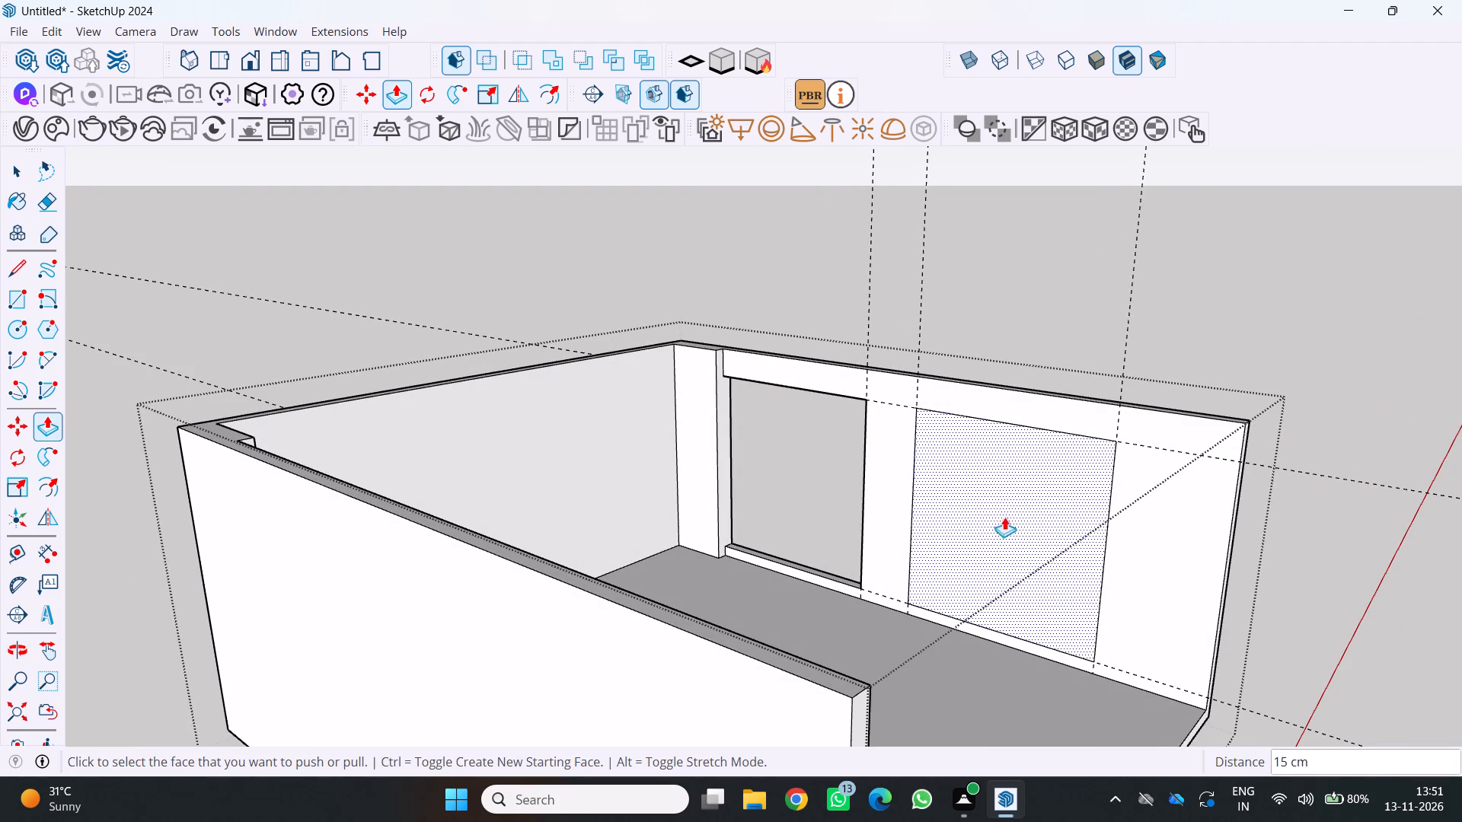
drag(998, 519, 978, 528)
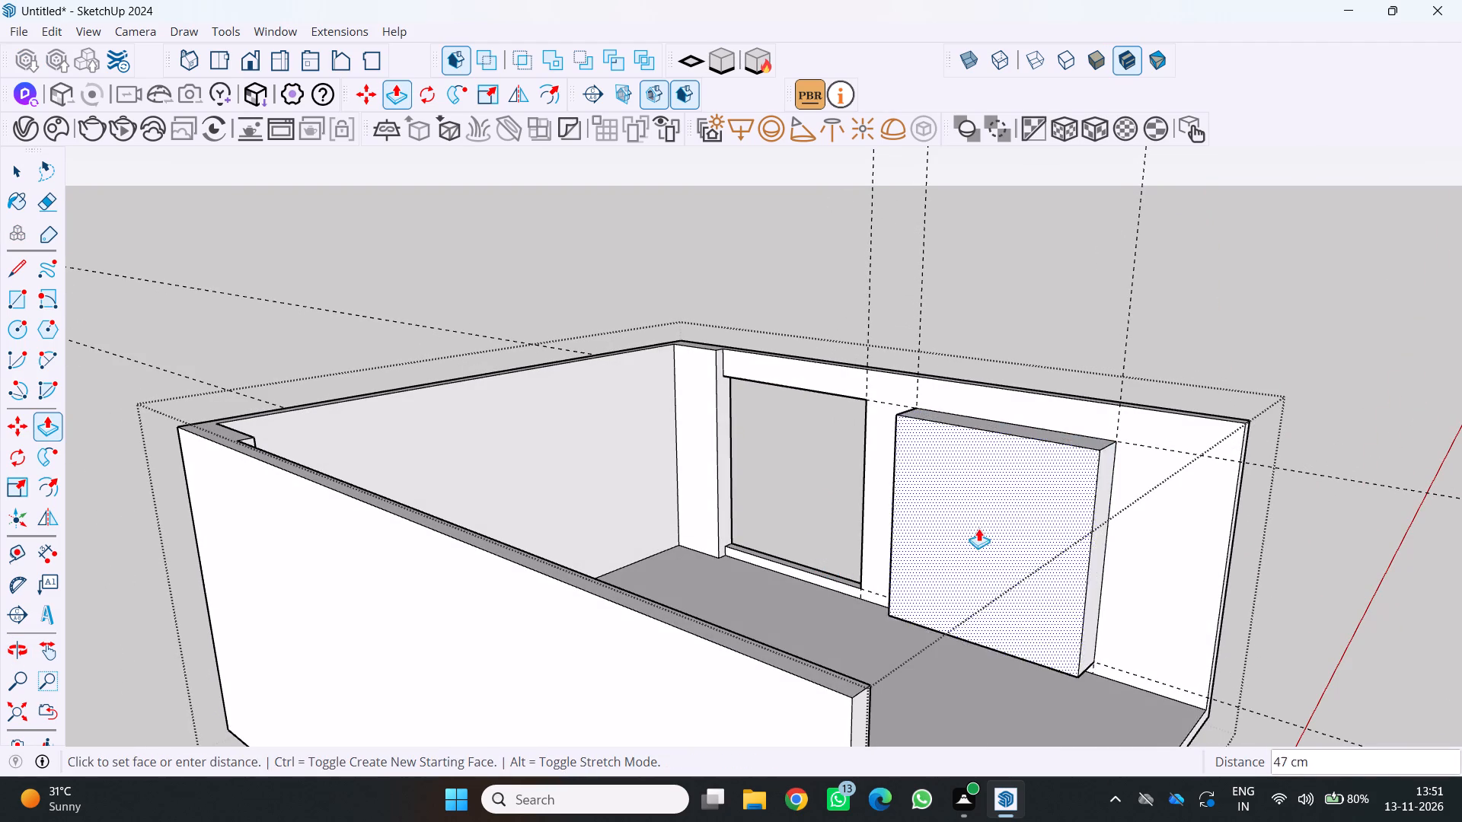
drag(978, 528, 1061, 502)
Examine the two side wall openings from inside and outside the room.
scroll(1020, 513, down, 1)
middle_drag(1010, 519, 804, 545)
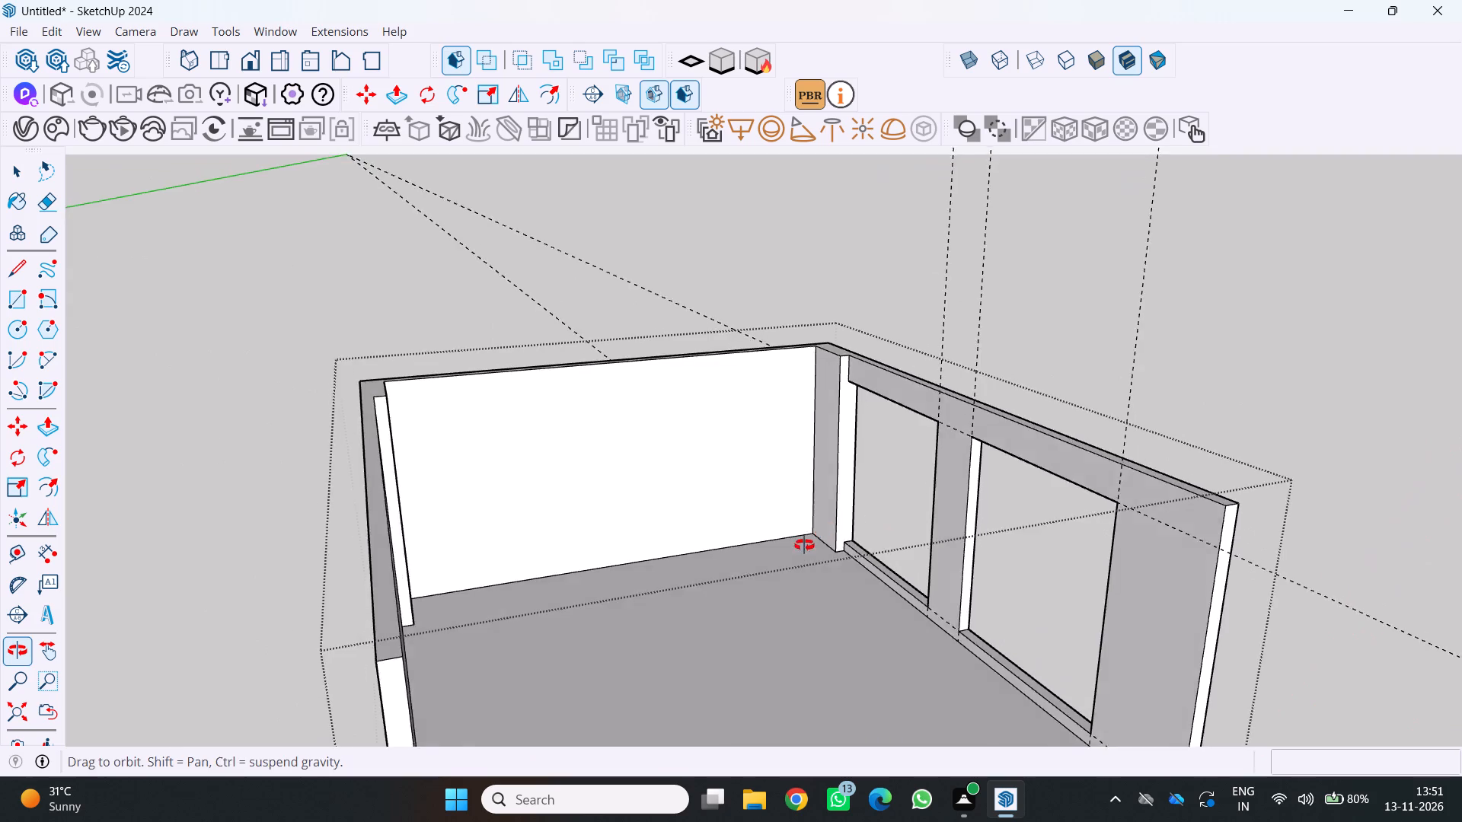
middle_drag(804, 545, 790, 545)
scroll(790, 545, down, 7)
middle_drag(802, 537, 452, 484)
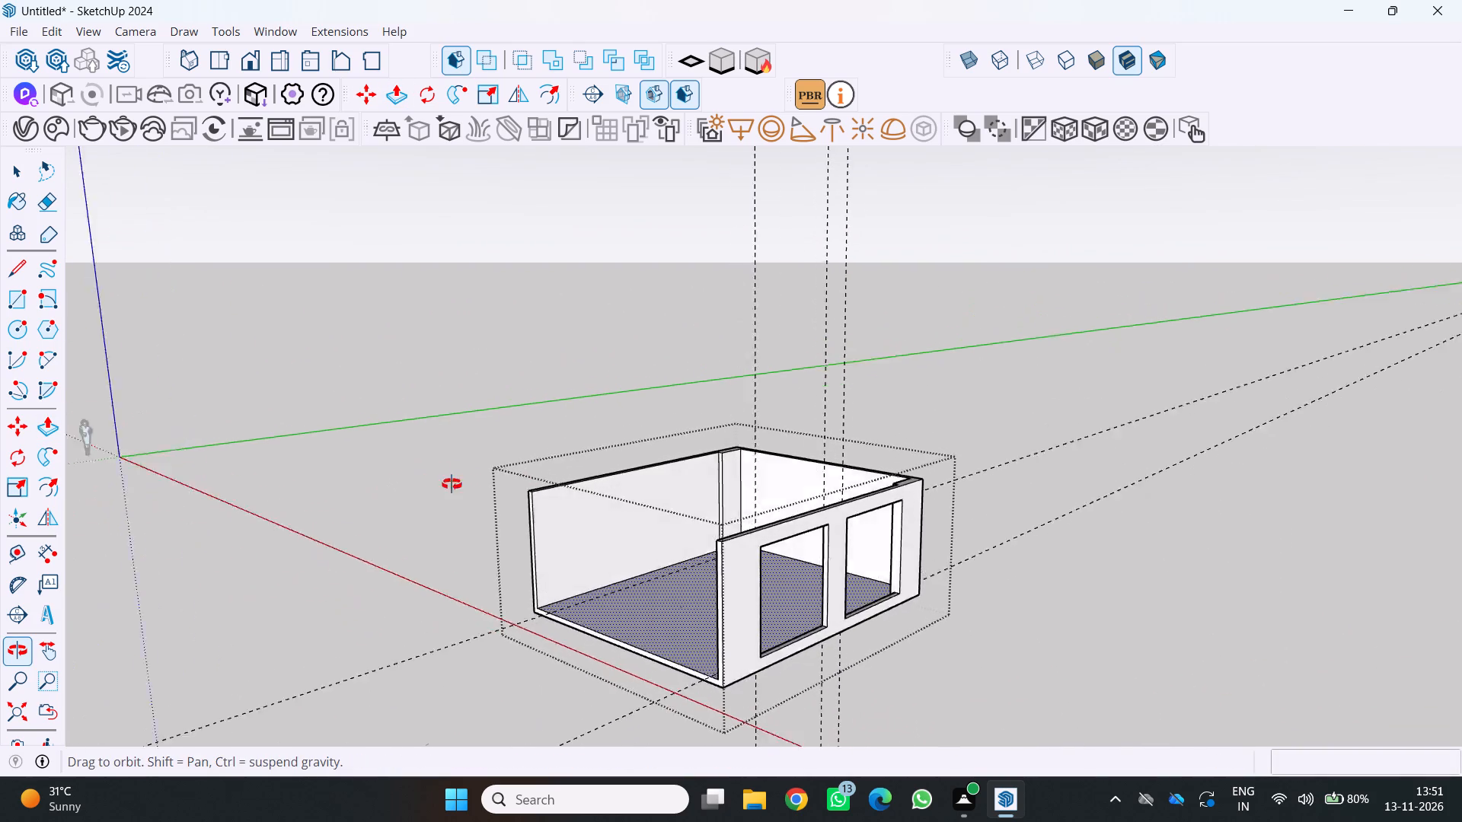
middle_drag(452, 484, 899, 476)
middle_click(897, 476)
scroll(870, 475, up, 3)
middle_drag(774, 518, 626, 619)
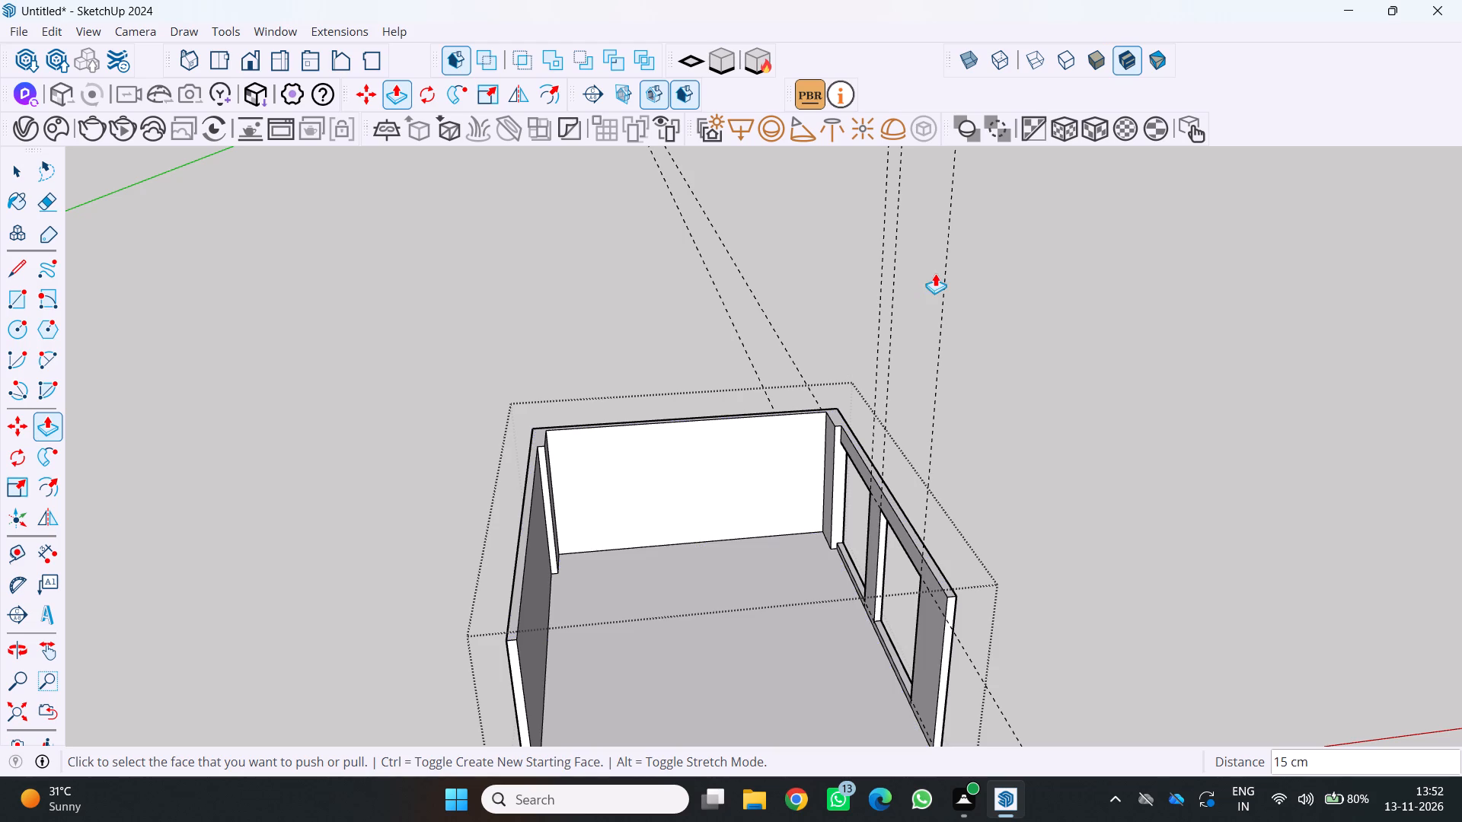
scroll(691, 681, down, 3)
middle_drag(696, 594, 482, 489)
middle_click(479, 489)
middle_click(473, 495)
scroll(808, 611, up, 3)
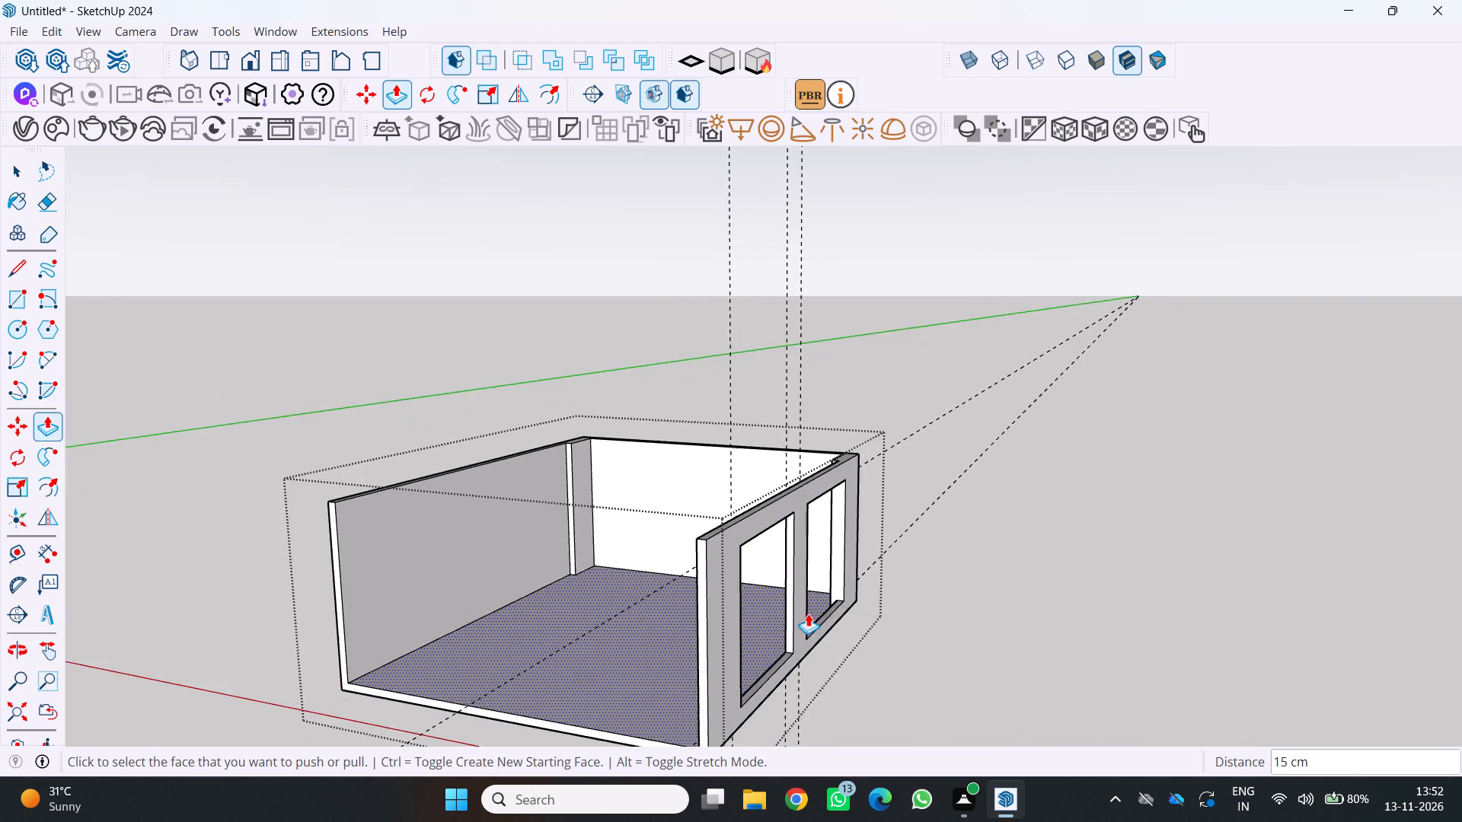
middle_drag(751, 613, 614, 556)
scroll(149, 599, down, 4)
middle_drag(190, 590, 477, 612)
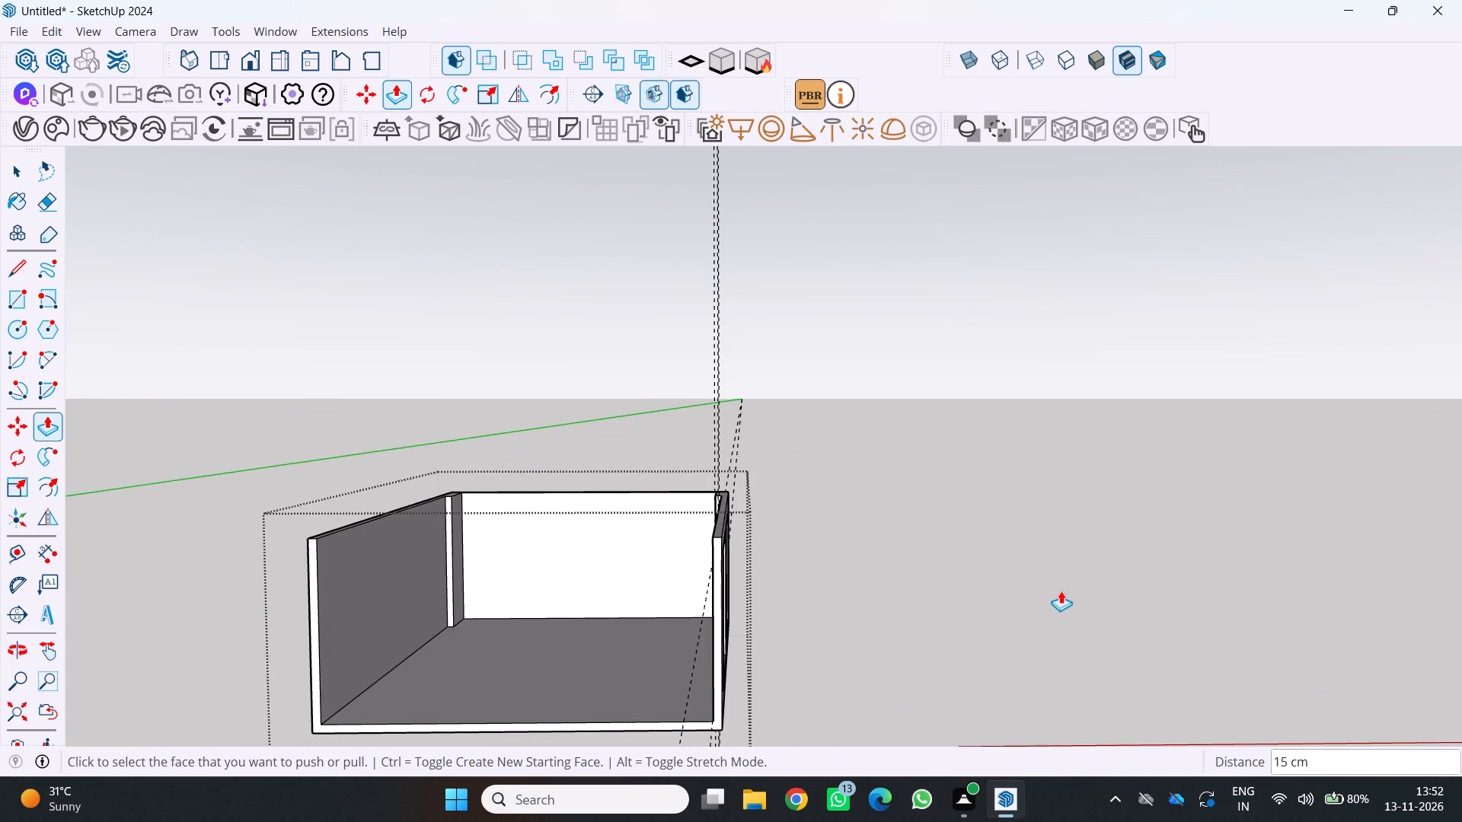
Examine the room interior, corner piers and side wall openings through the open side.
scroll(1100, 563, down, 3)
middle_drag(1122, 504, 1096, 579)
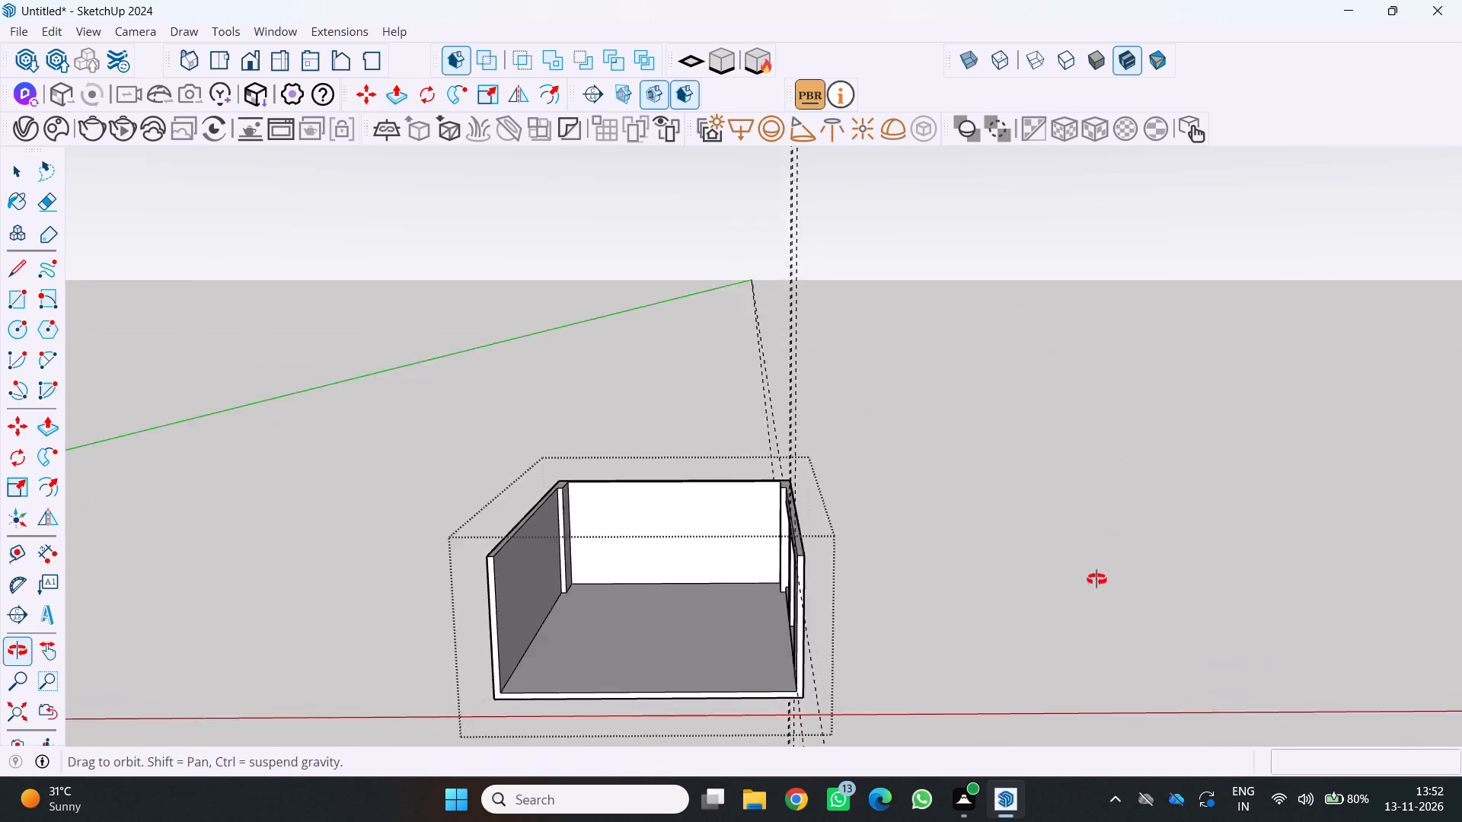
middle_drag(1096, 579, 1060, 606)
middle_click(1058, 607)
scroll(873, 671, up, 8)
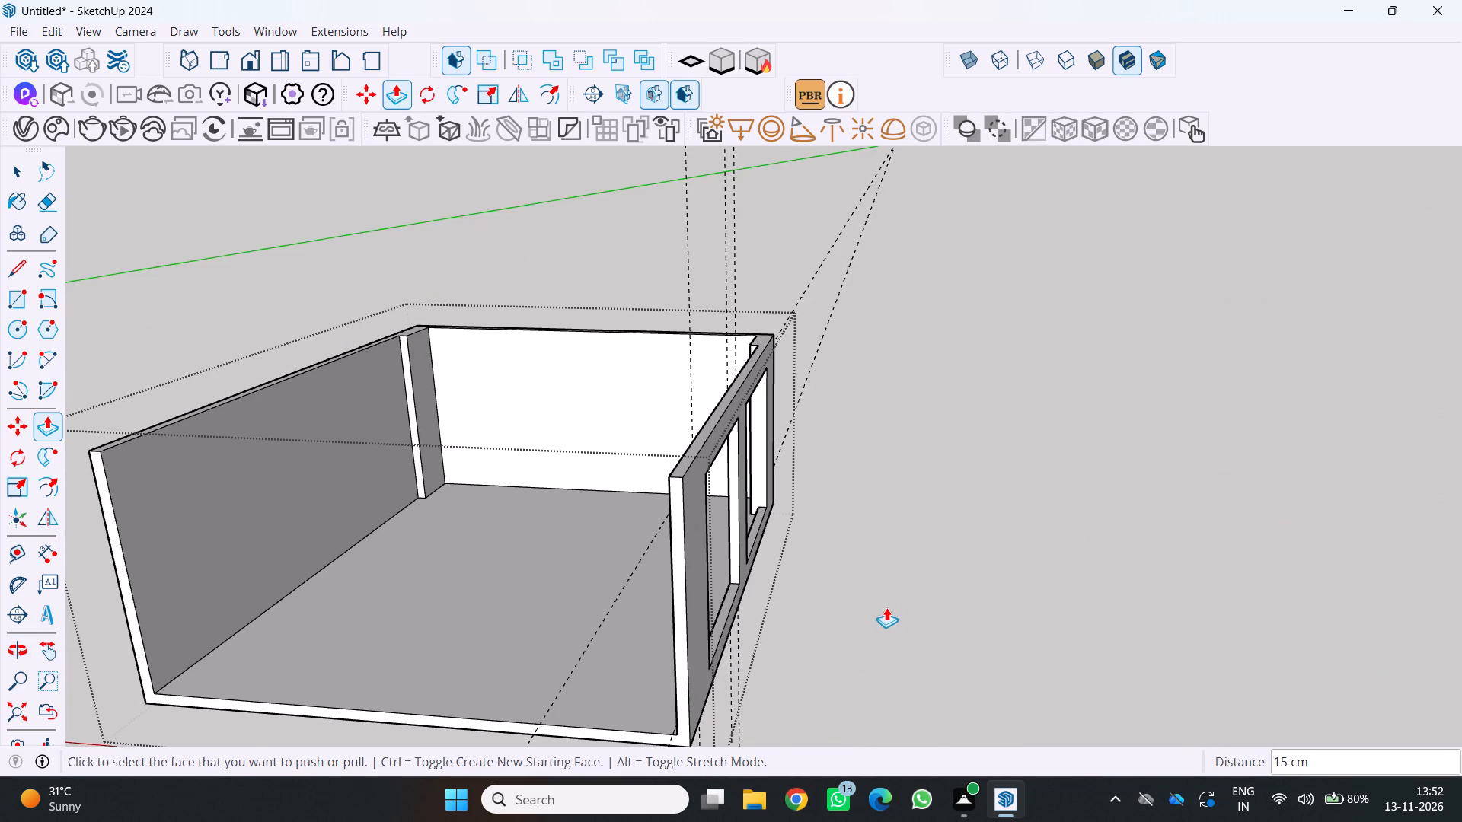
shift+middle_drag(882, 606, 1087, 556)
shift+middle_click(1087, 555)
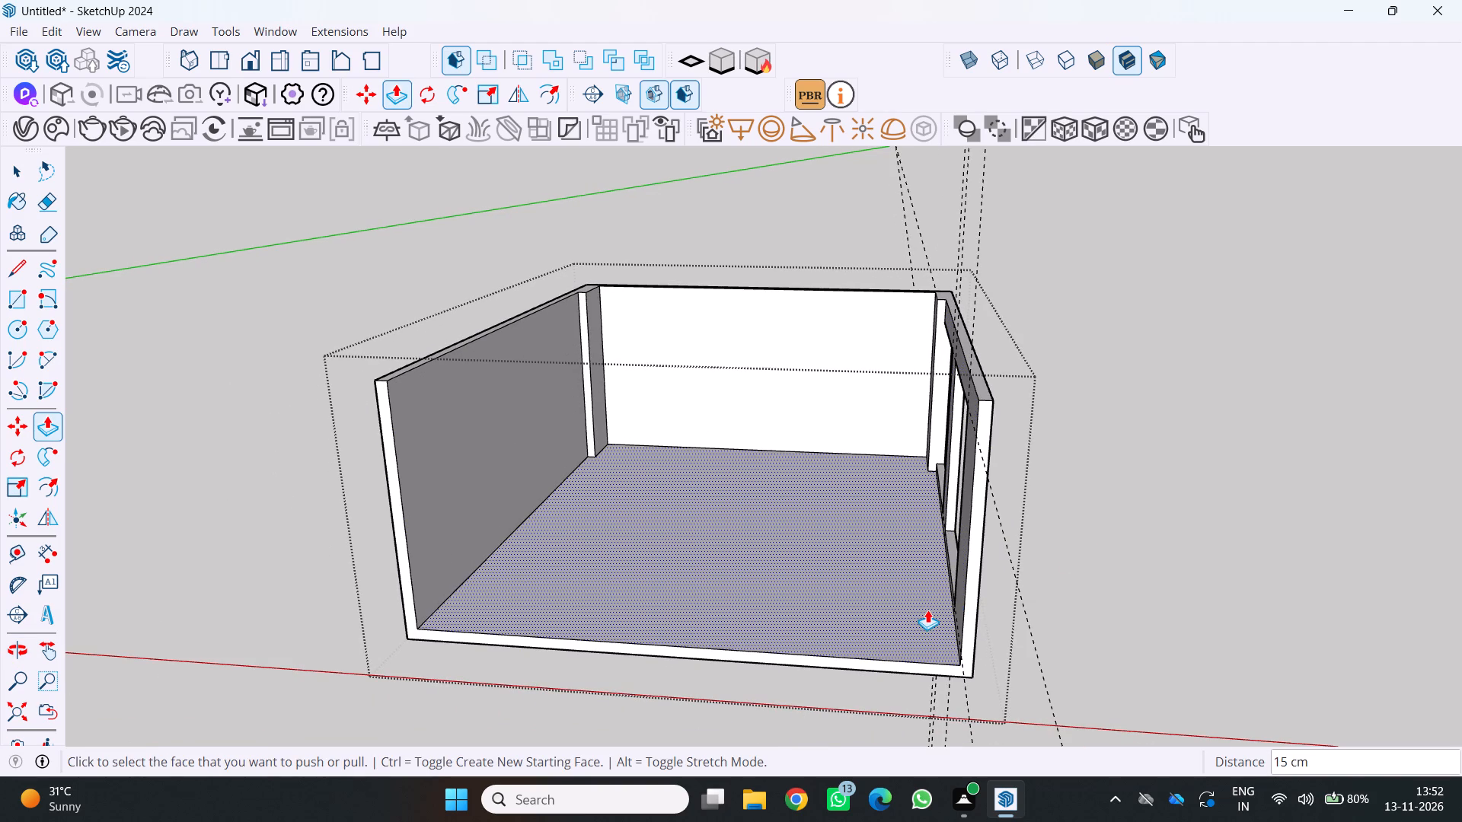
scroll(451, 684, up, 2)
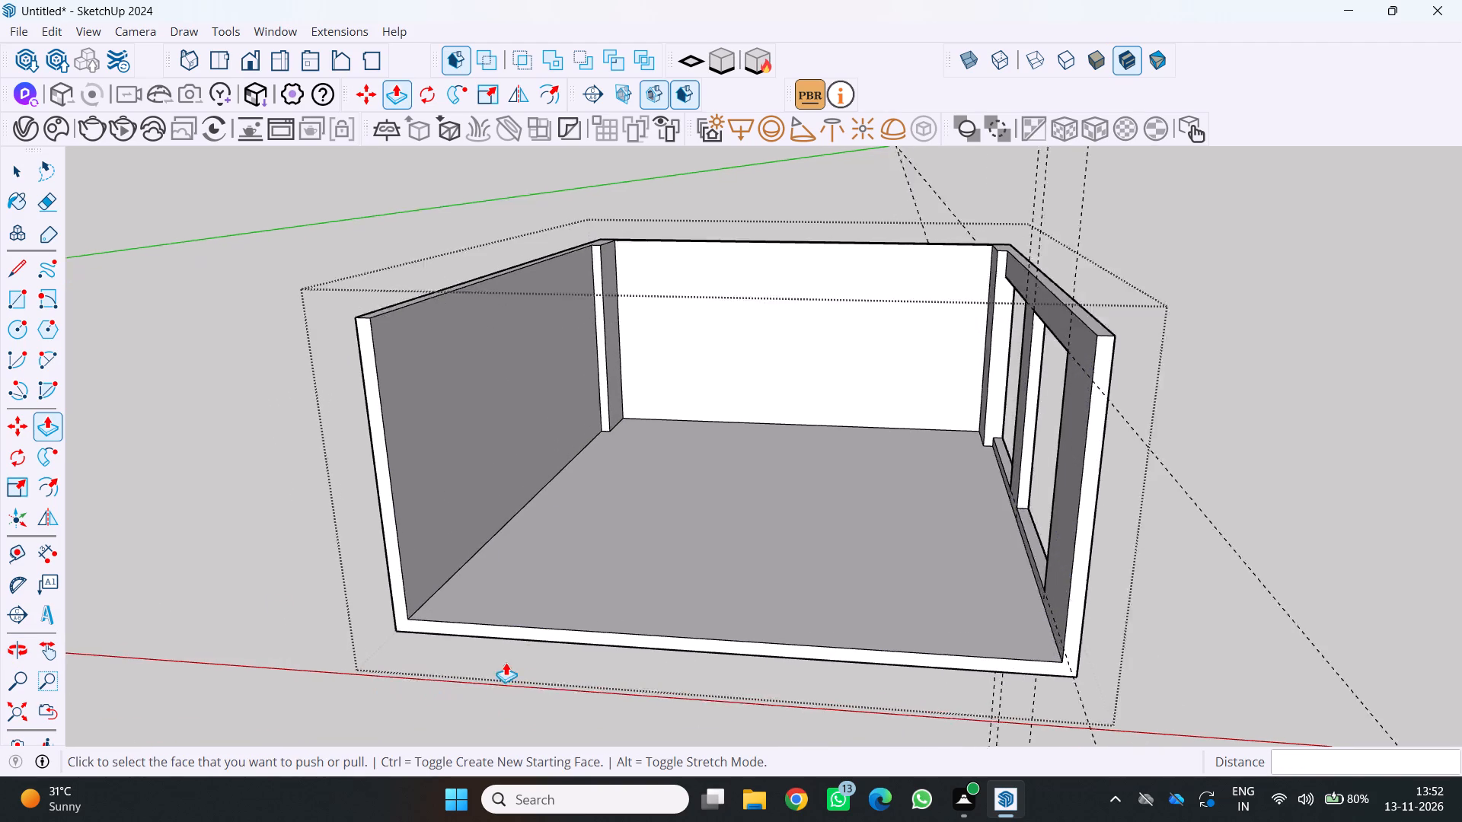
scroll(506, 662, up, 1)
middle_drag(656, 642, 760, 636)
scroll(760, 636, up, 1)
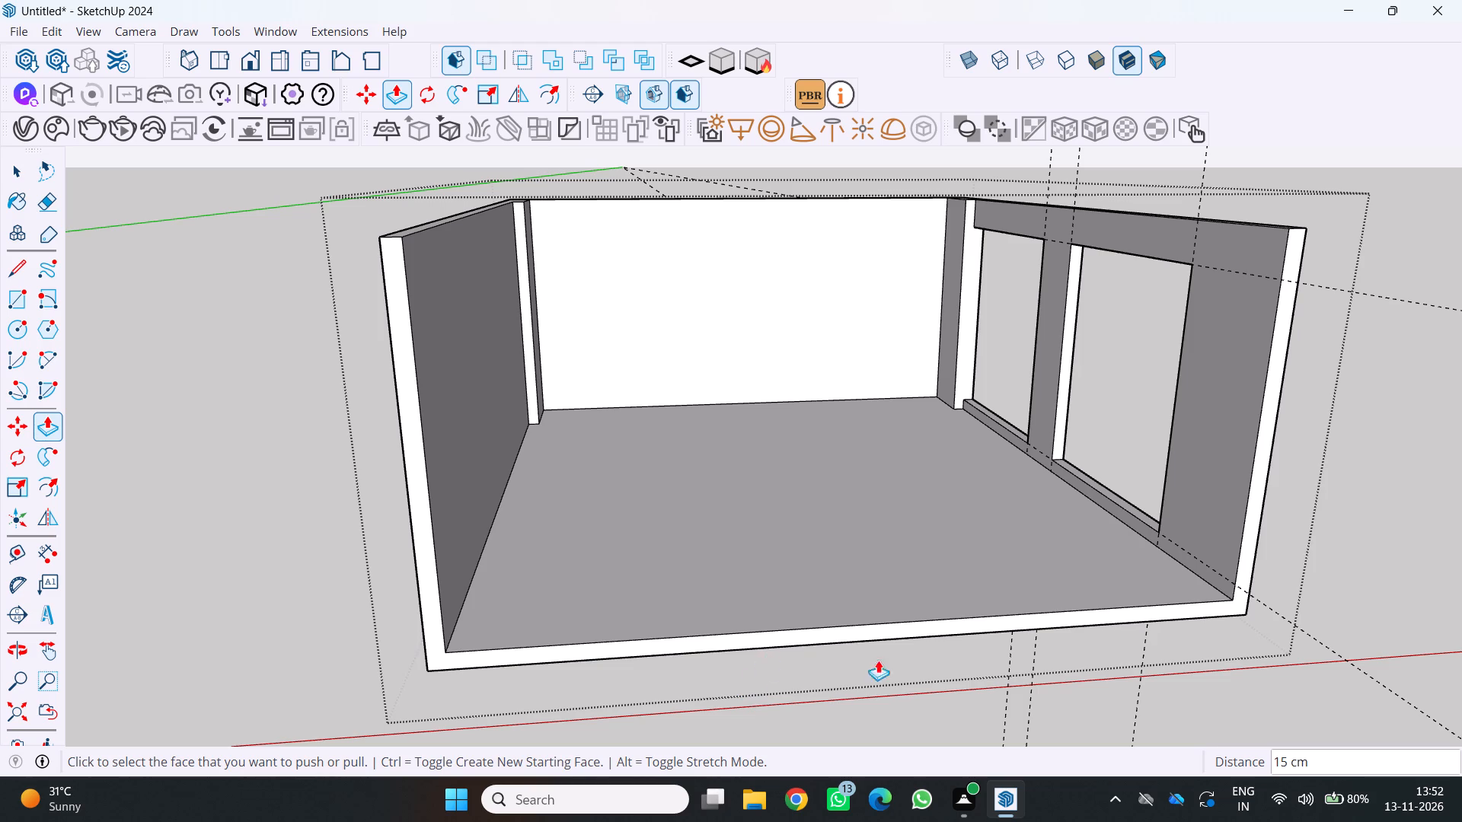
scroll(816, 556, down, 2)
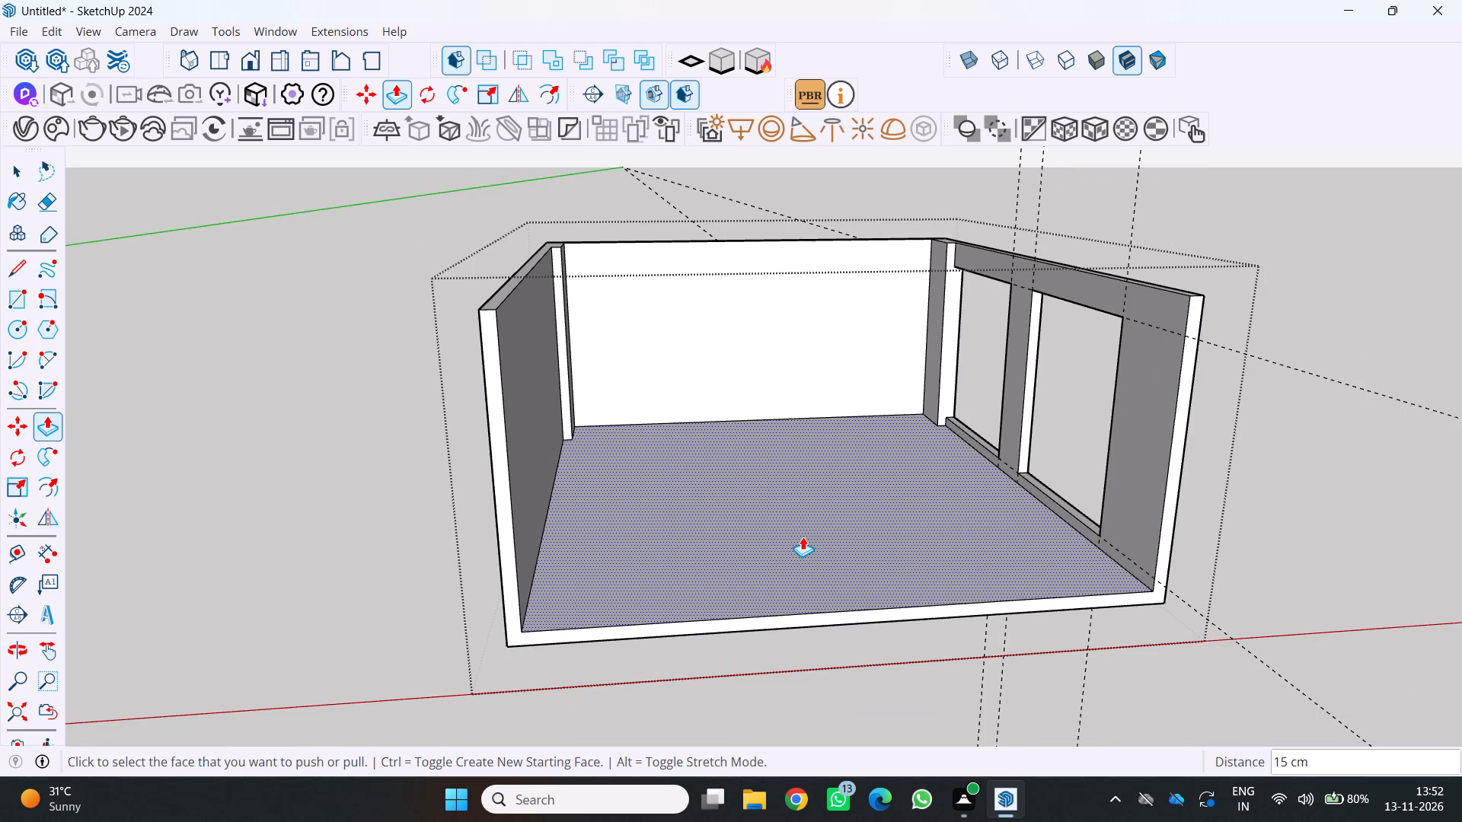
scroll(804, 539, down, 1)
middle_drag(823, 581, 680, 535)
scroll(889, 466, up, 3)
middle_drag(972, 441, 1202, 435)
scroll(1202, 435, up, 1)
scroll(1004, 446, down, 7)
middle_drag(991, 451, 848, 541)
middle_click(848, 541)
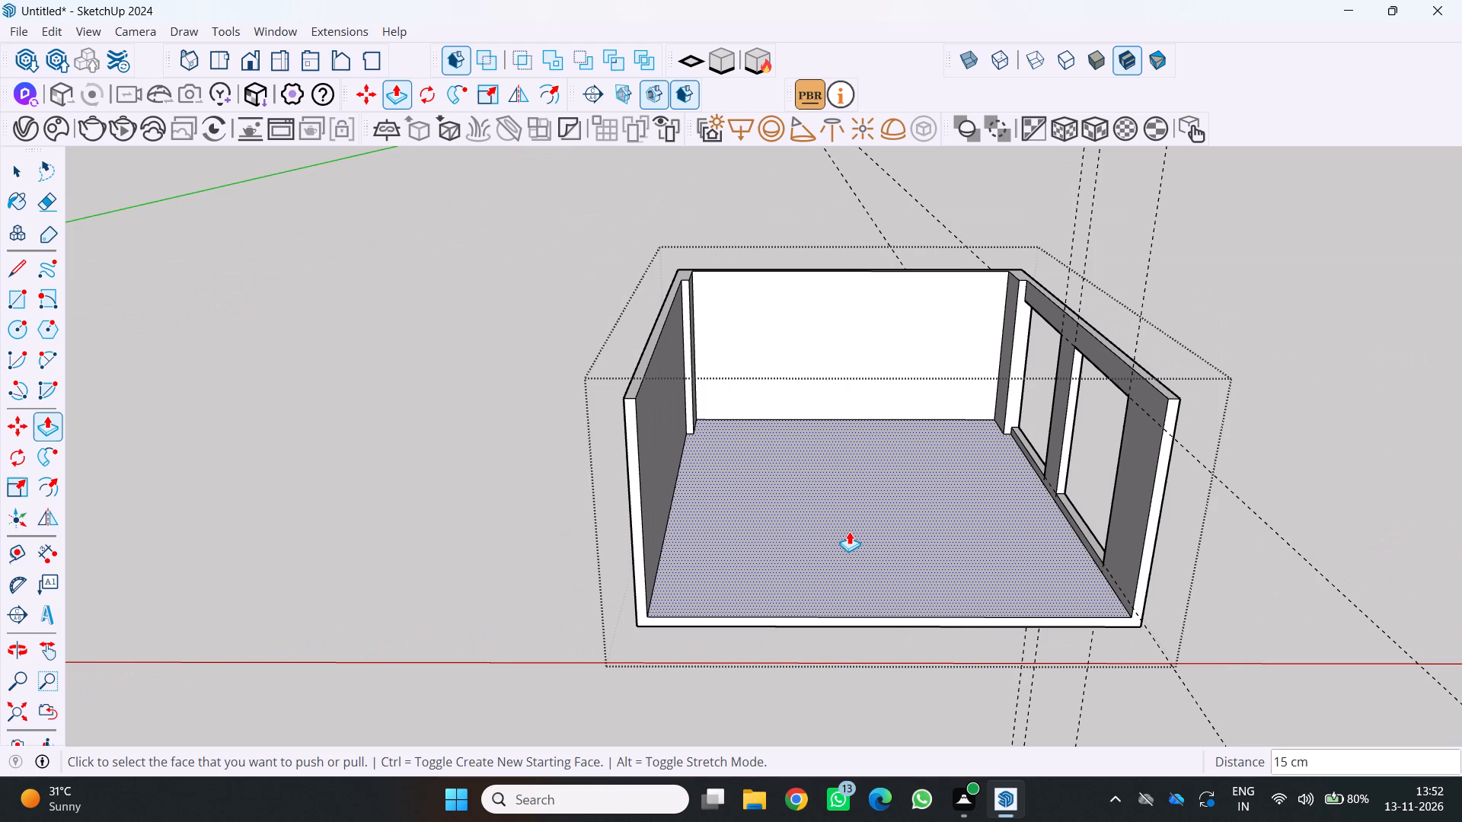
scroll(859, 530, up, 2)
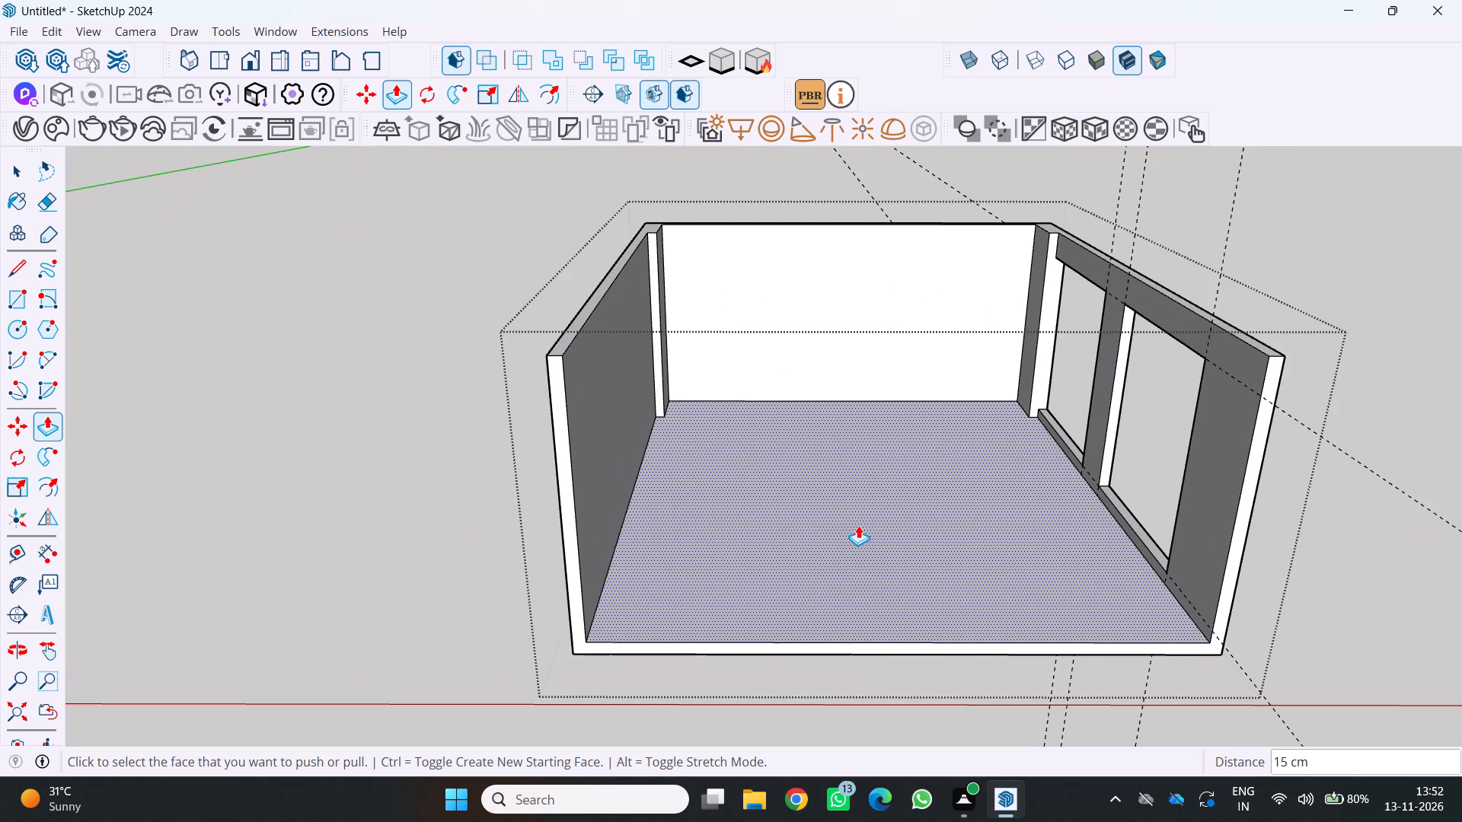
scroll(889, 518, up, 3)
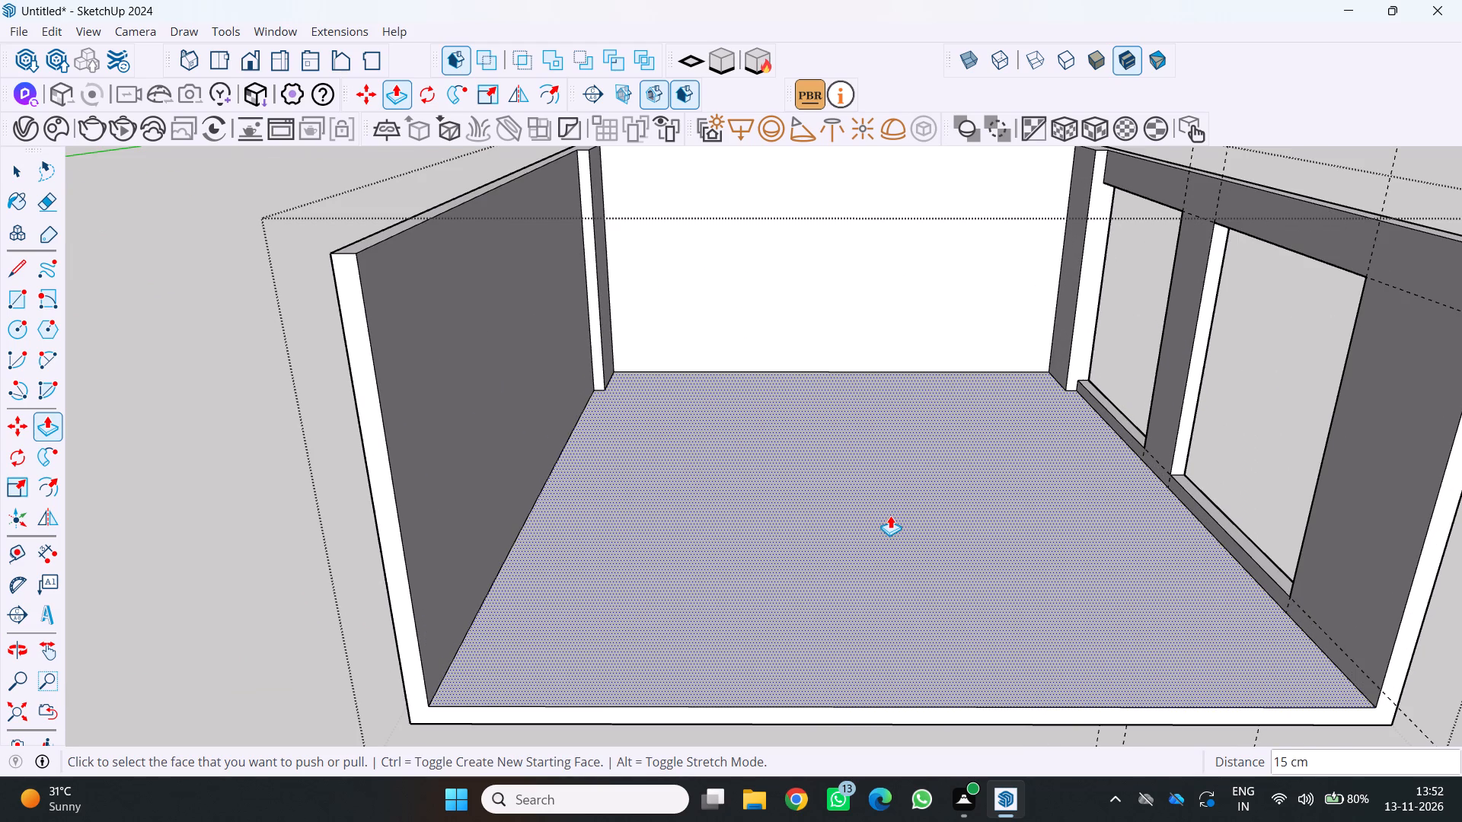
scroll(905, 513, up, 3)
middle_click(900, 511)
scroll(893, 511, down, 6)
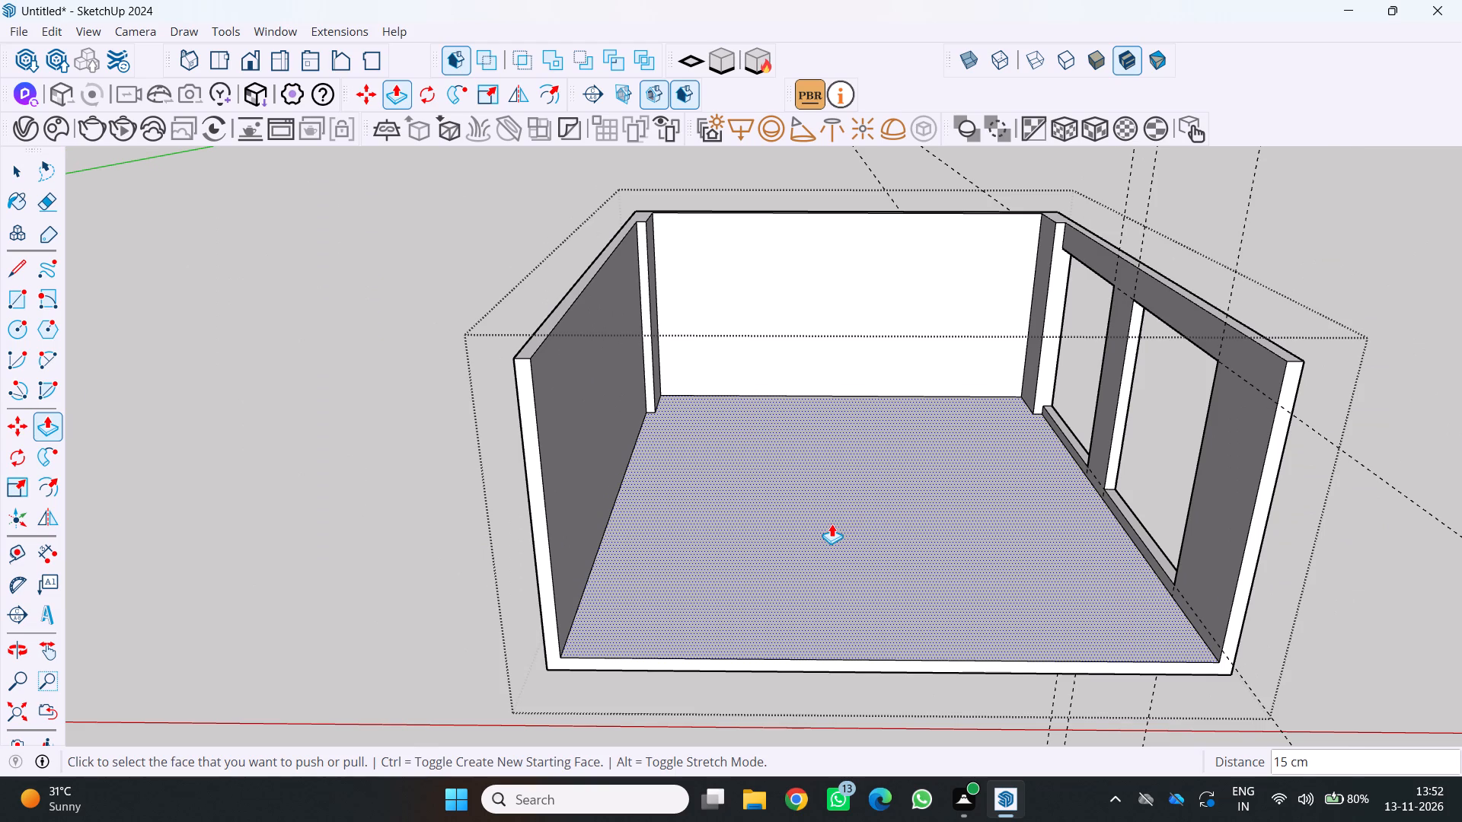
middle_drag(822, 528, 736, 558)
scroll(682, 554, down, 1)
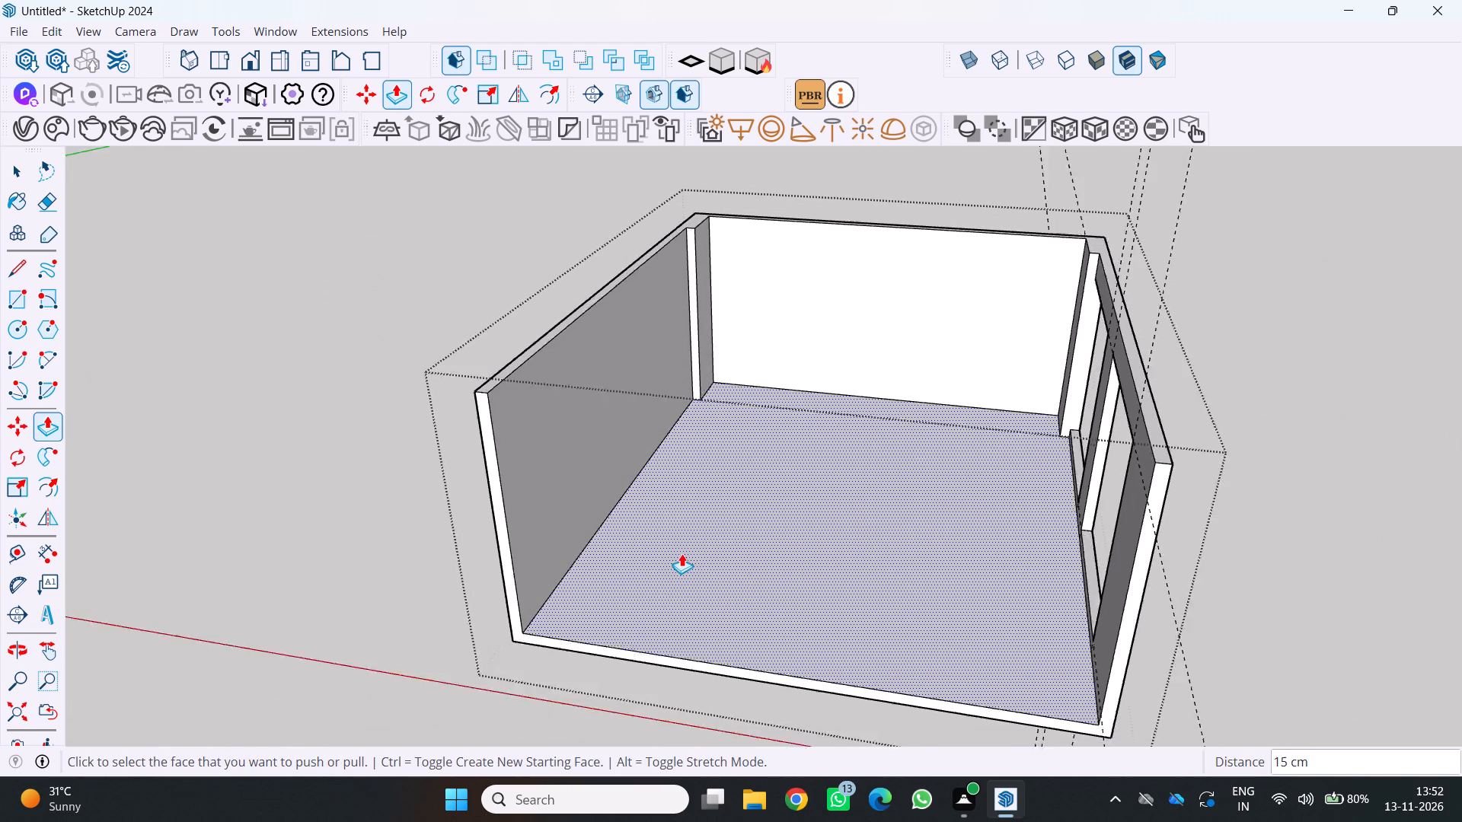
scroll(682, 553, down, 1)
middle_drag(831, 590, 1317, 498)
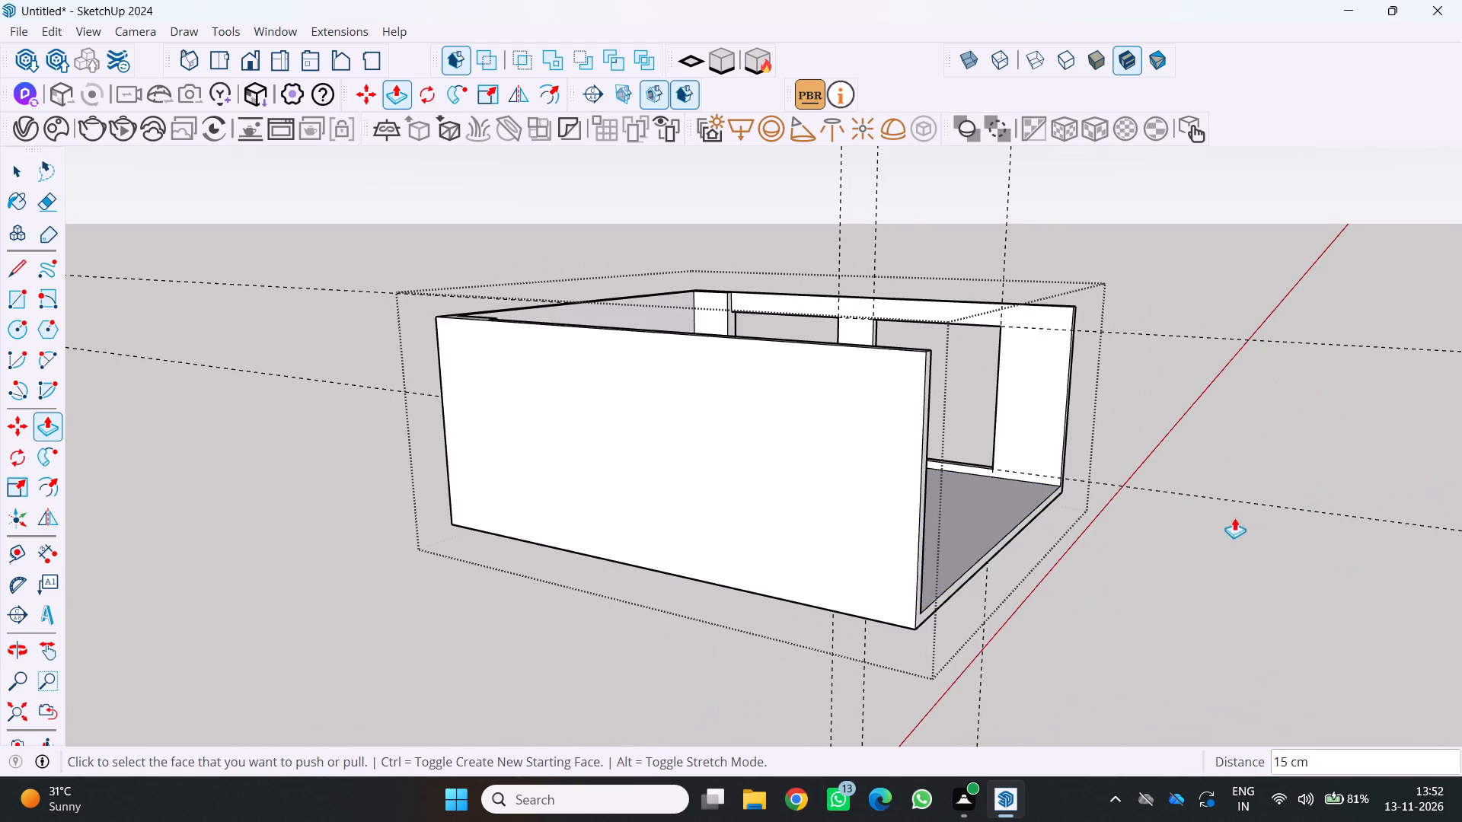
Examine the outer face of the side wall and its two openings from several angles.
scroll(1232, 518, down, 4)
middle_drag(1223, 522, 514, 556)
middle_drag(911, 636, 806, 622)
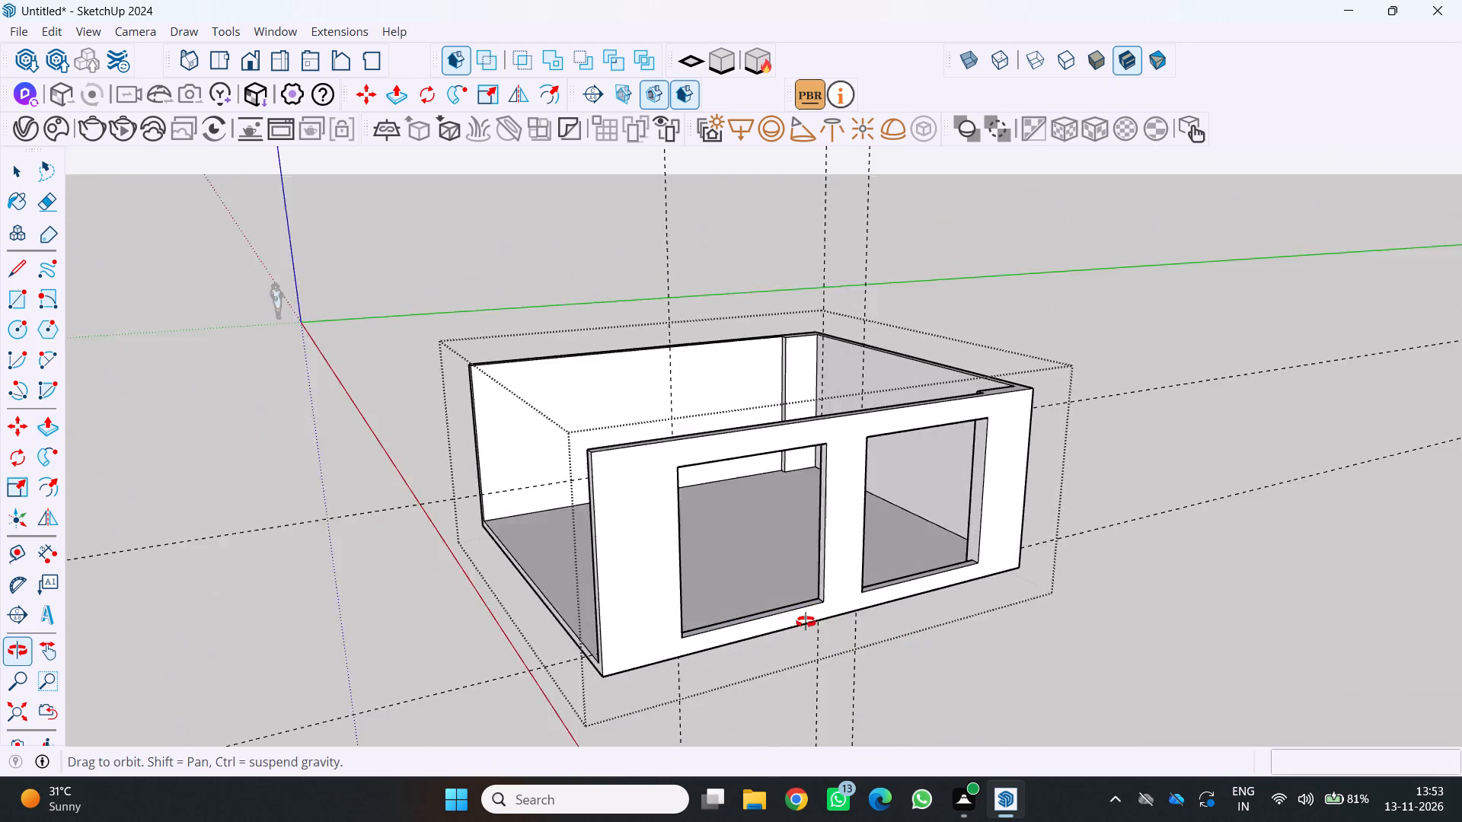
middle_drag(806, 622, 786, 617)
scroll(796, 616, up, 1)
middle_drag(796, 617, 711, 626)
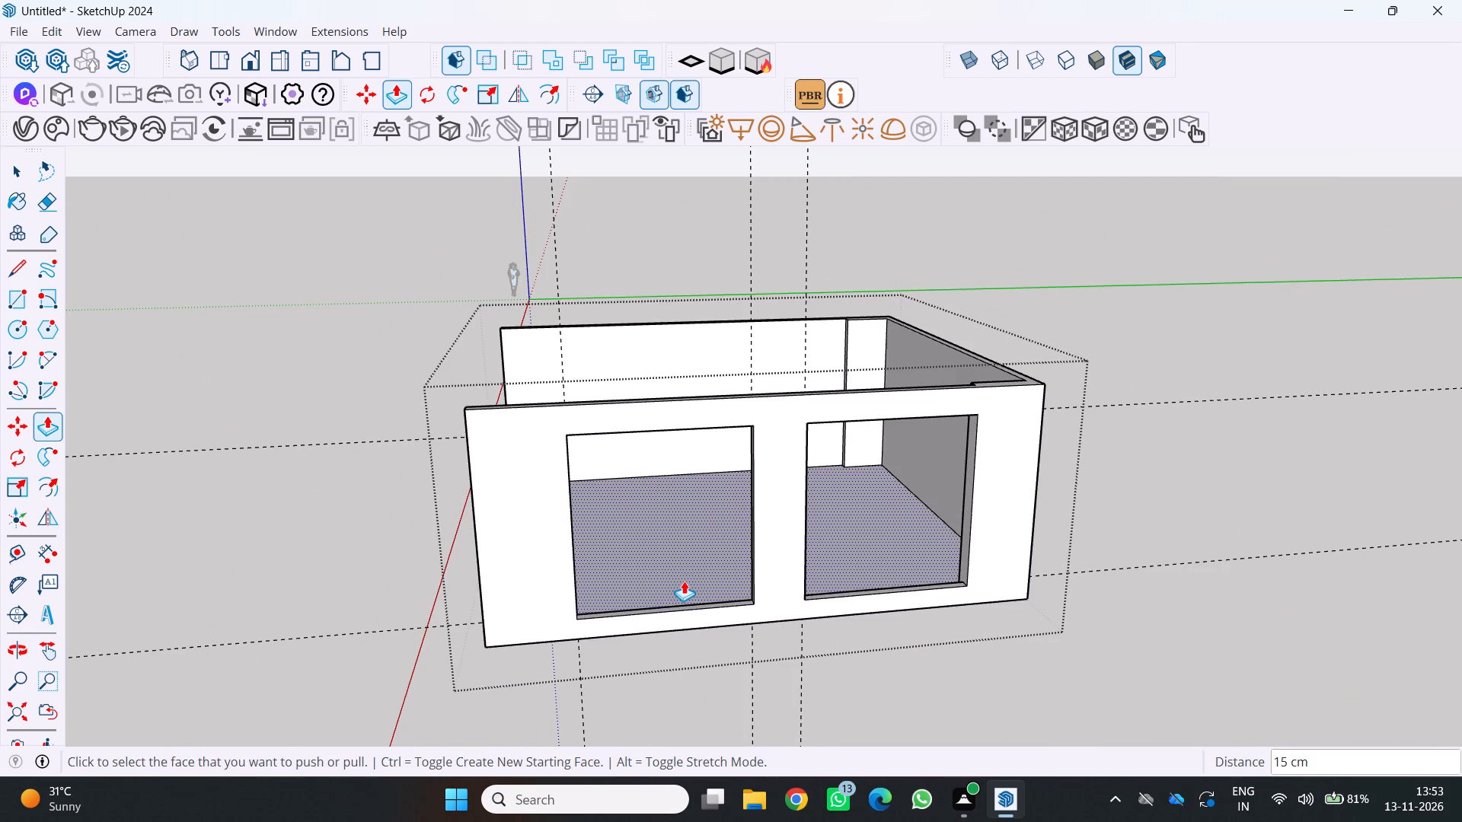
middle_drag(707, 582, 785, 574)
scroll(675, 590, down, 3)
middle_drag(675, 591, 822, 577)
scroll(790, 576, down, 3)
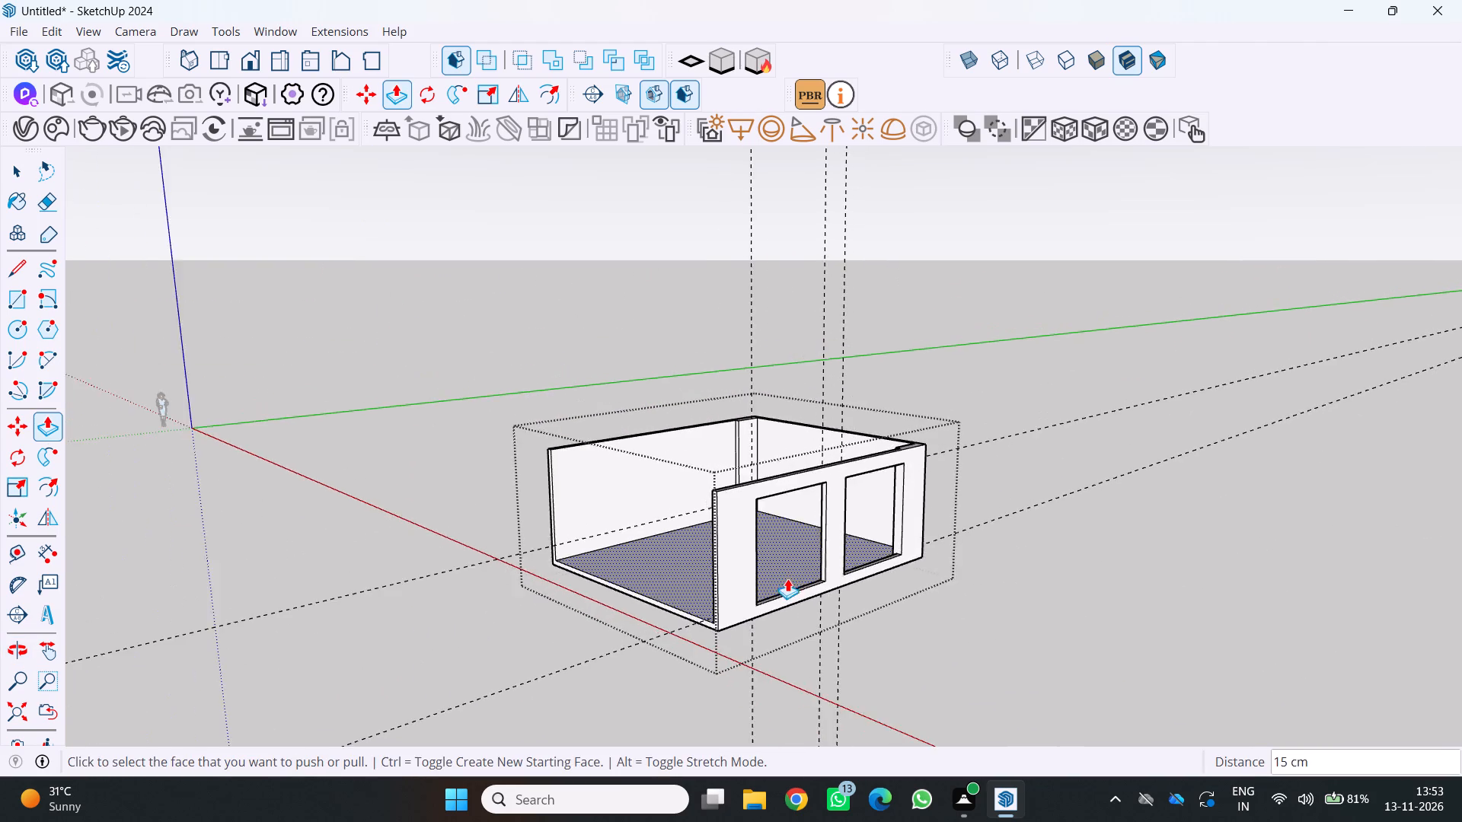
middle_drag(787, 578, 461, 619)
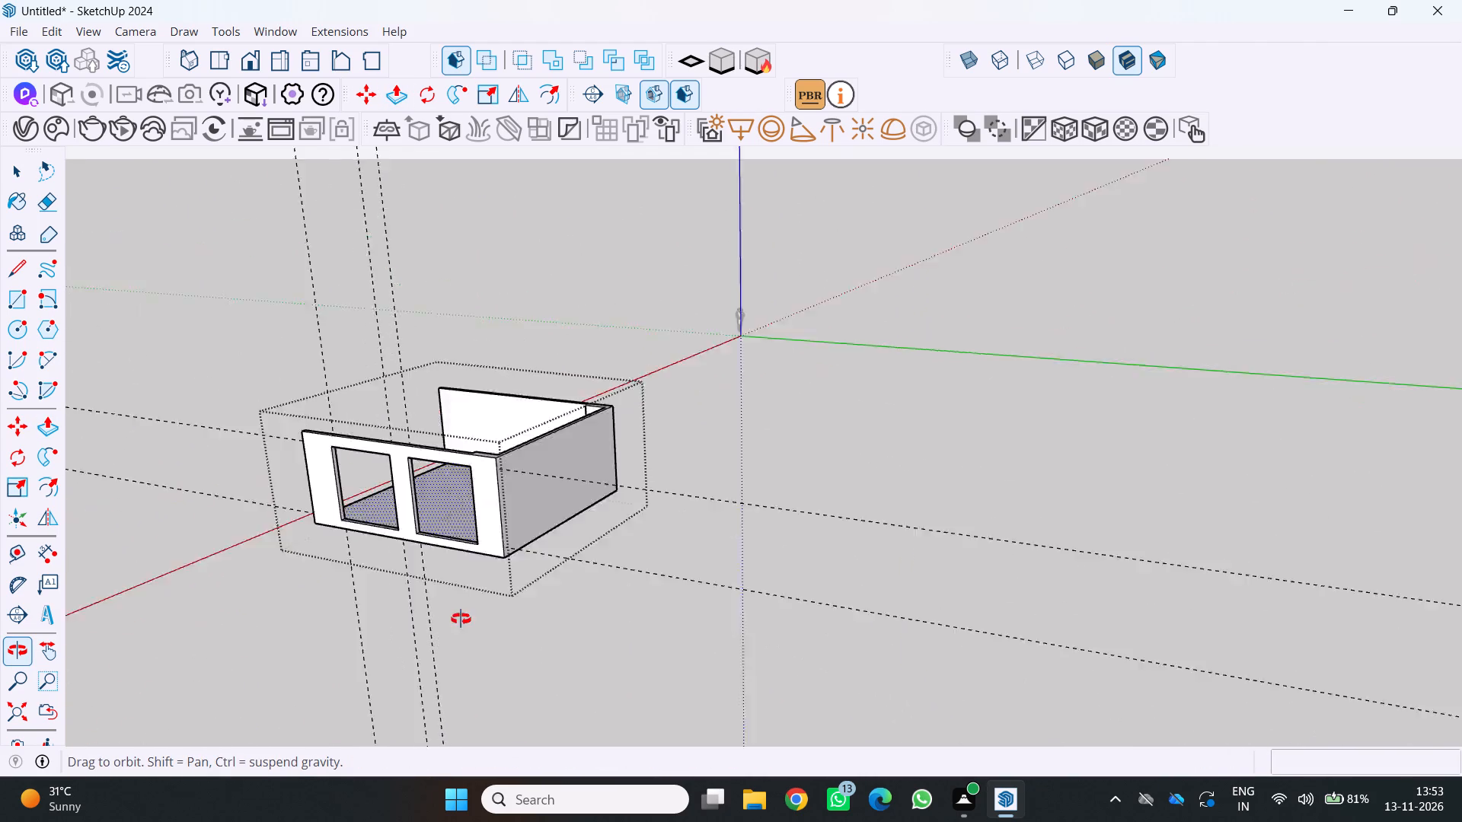
middle_drag(461, 619, 596, 603)
scroll(597, 600, down, 3)
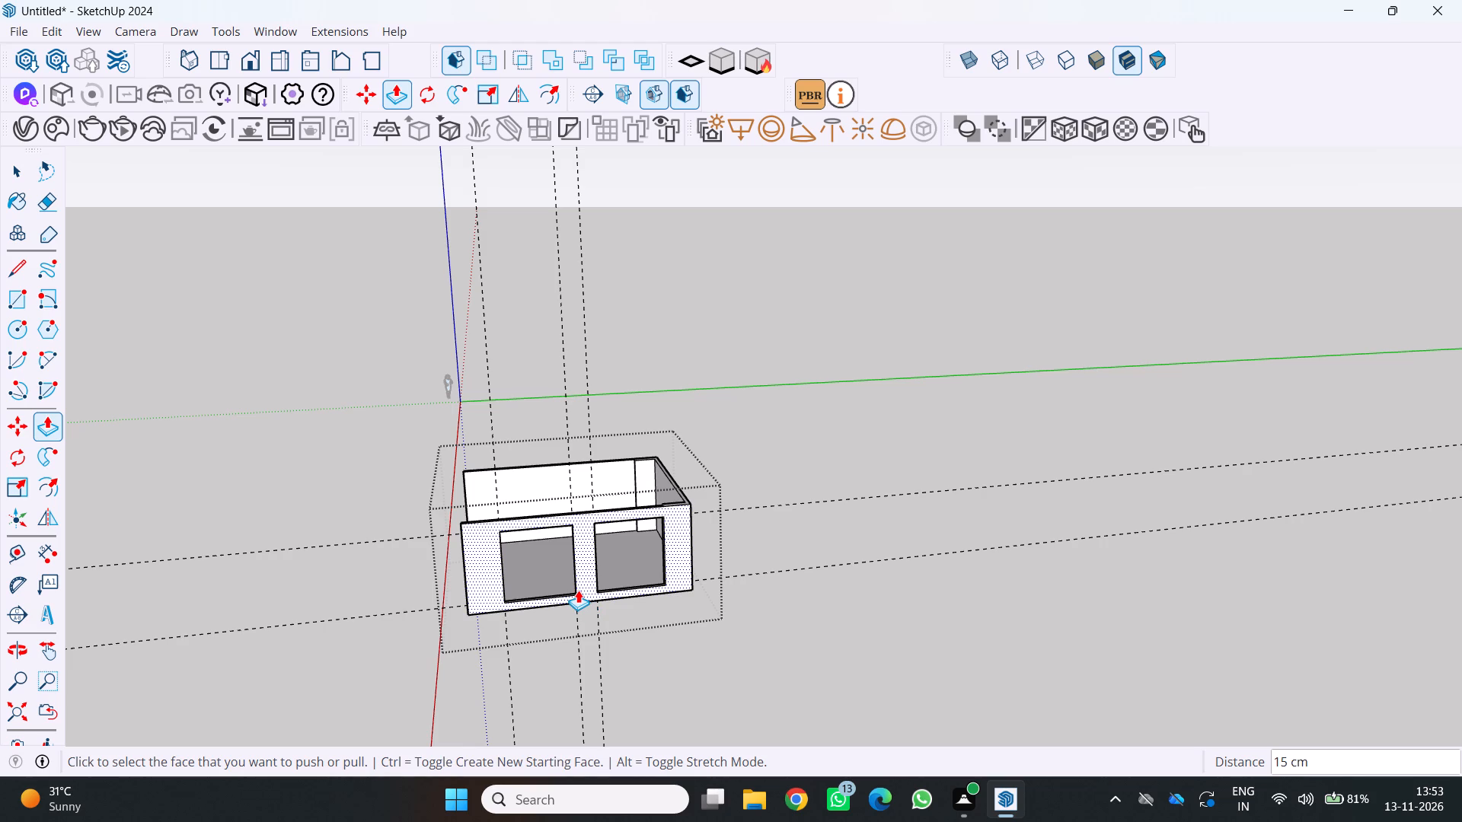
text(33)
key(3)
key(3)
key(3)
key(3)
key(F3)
Draw a 250 by 265 cm rectangle corner to corner across the side wall opening farther from the room's open side.
scroll(566, 575, down, 1)
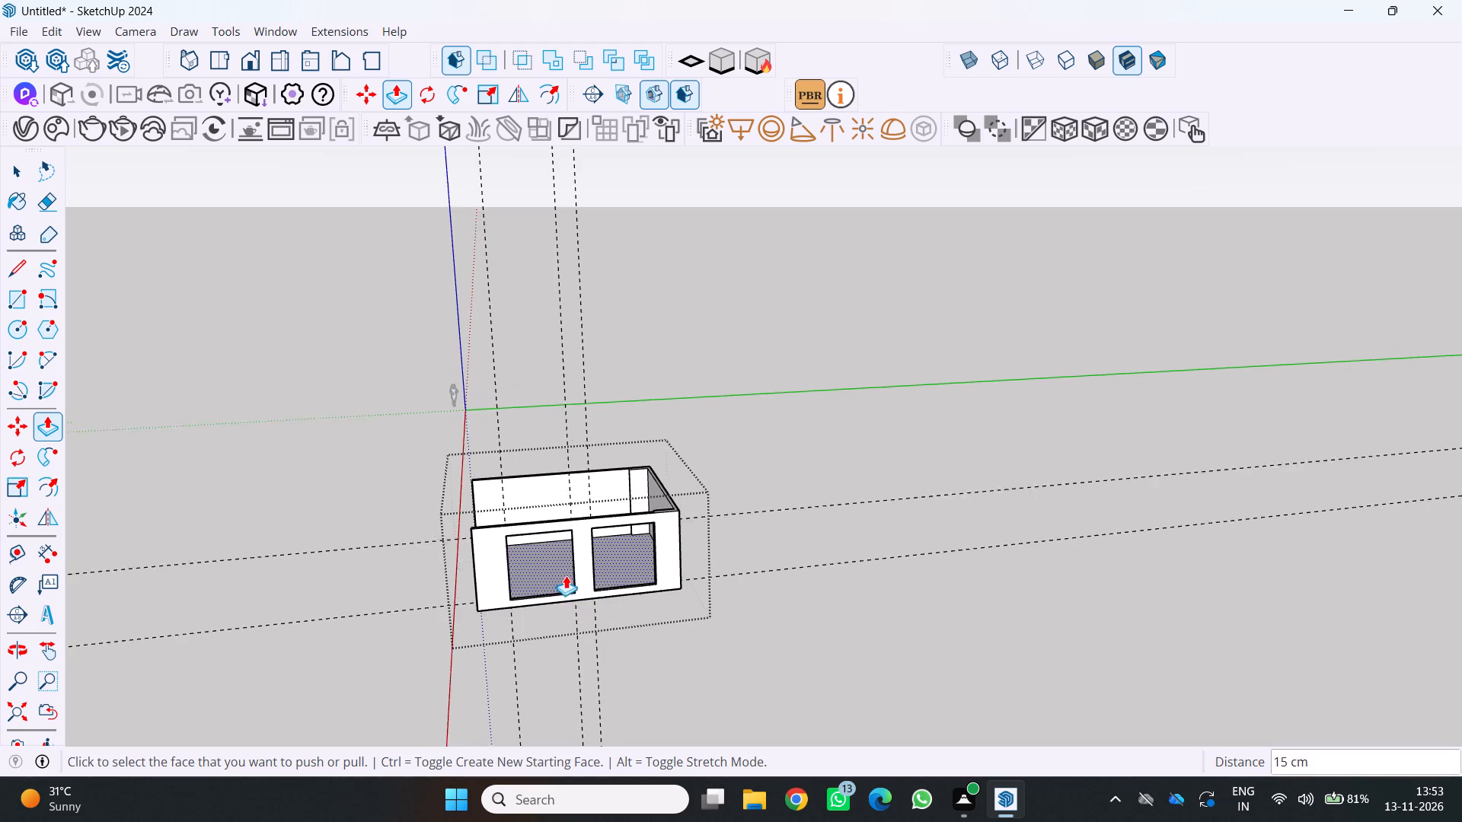
scroll(566, 575, down, 1)
middle_drag(558, 578, 513, 572)
scroll(515, 572, up, 1)
scroll(587, 534, up, 12)
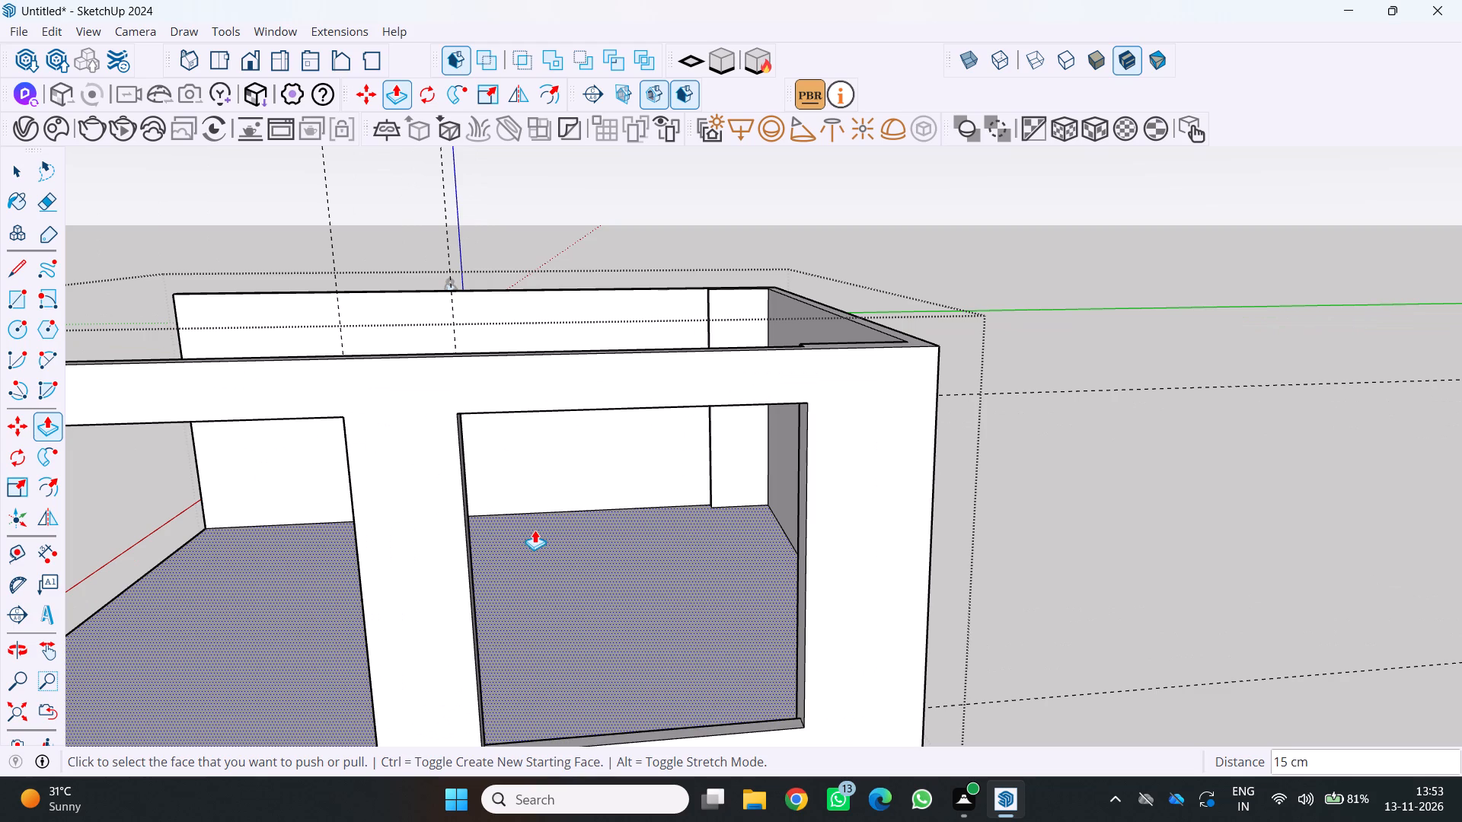
key(r)
scroll(507, 501, up, 1)
scroll(441, 400, up, 3)
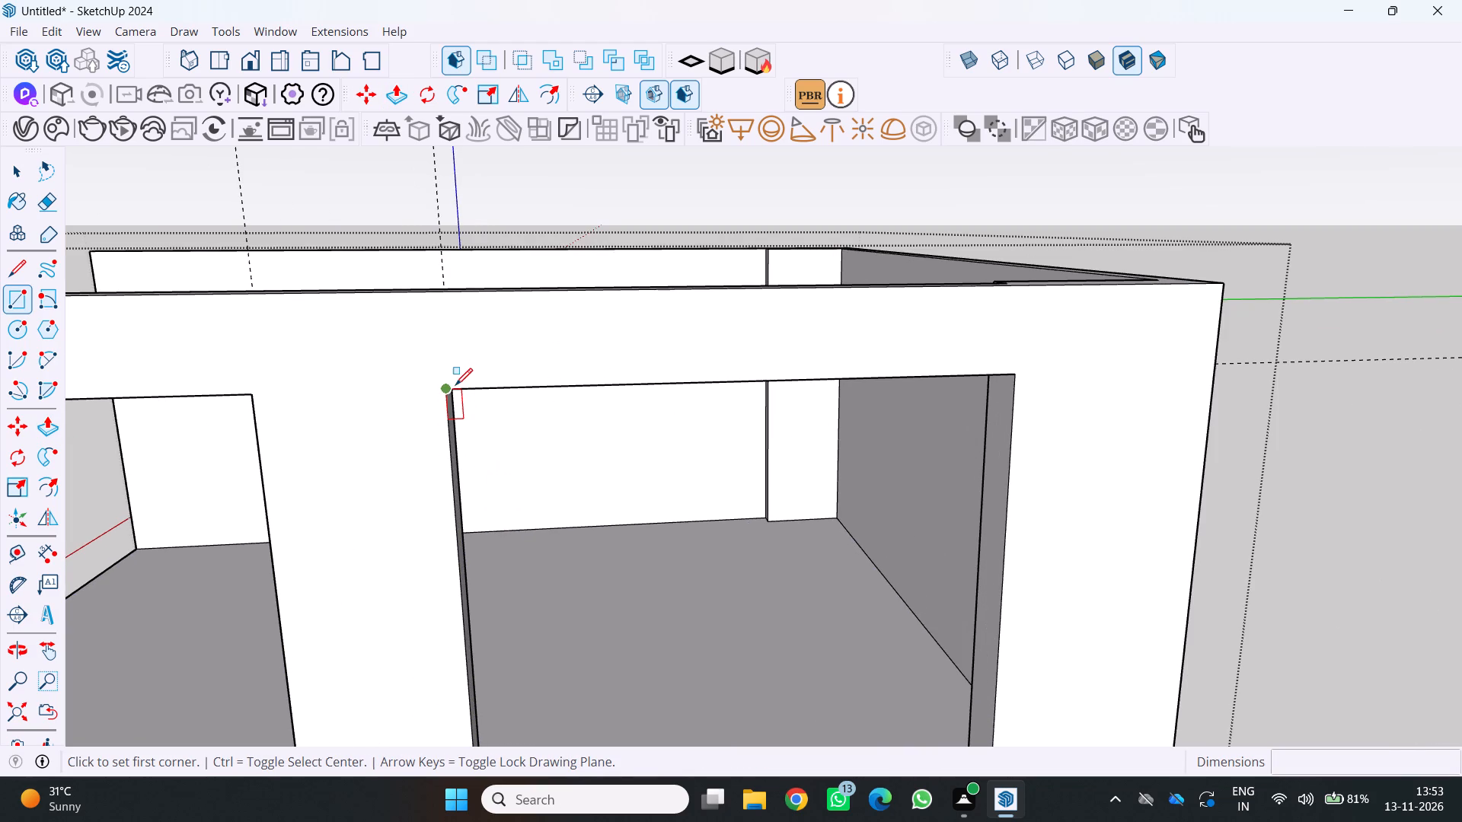
click(452, 388)
scroll(464, 397, down, 4)
scroll(514, 454, down, 2)
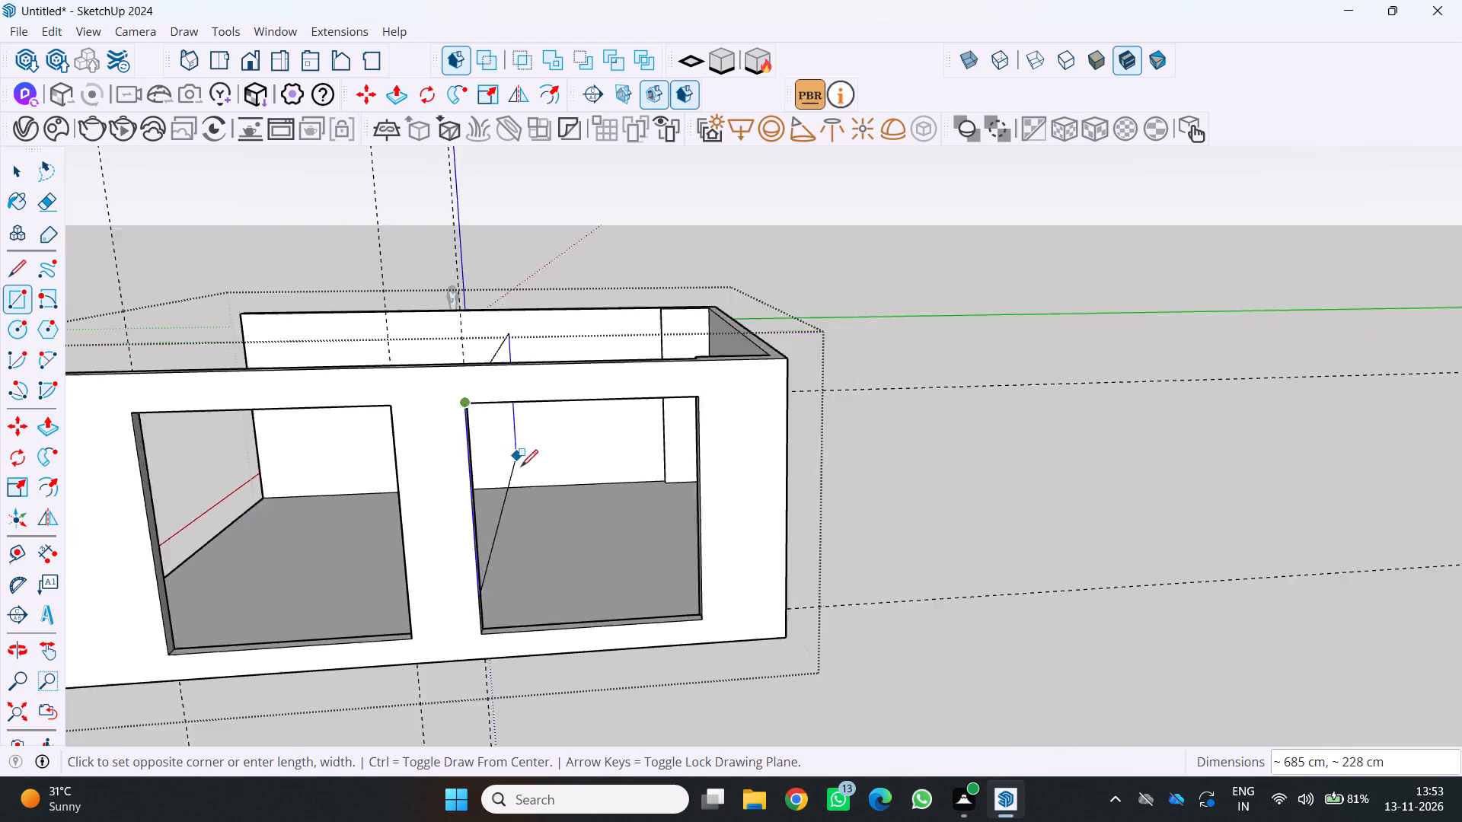
scroll(665, 620, up, 7)
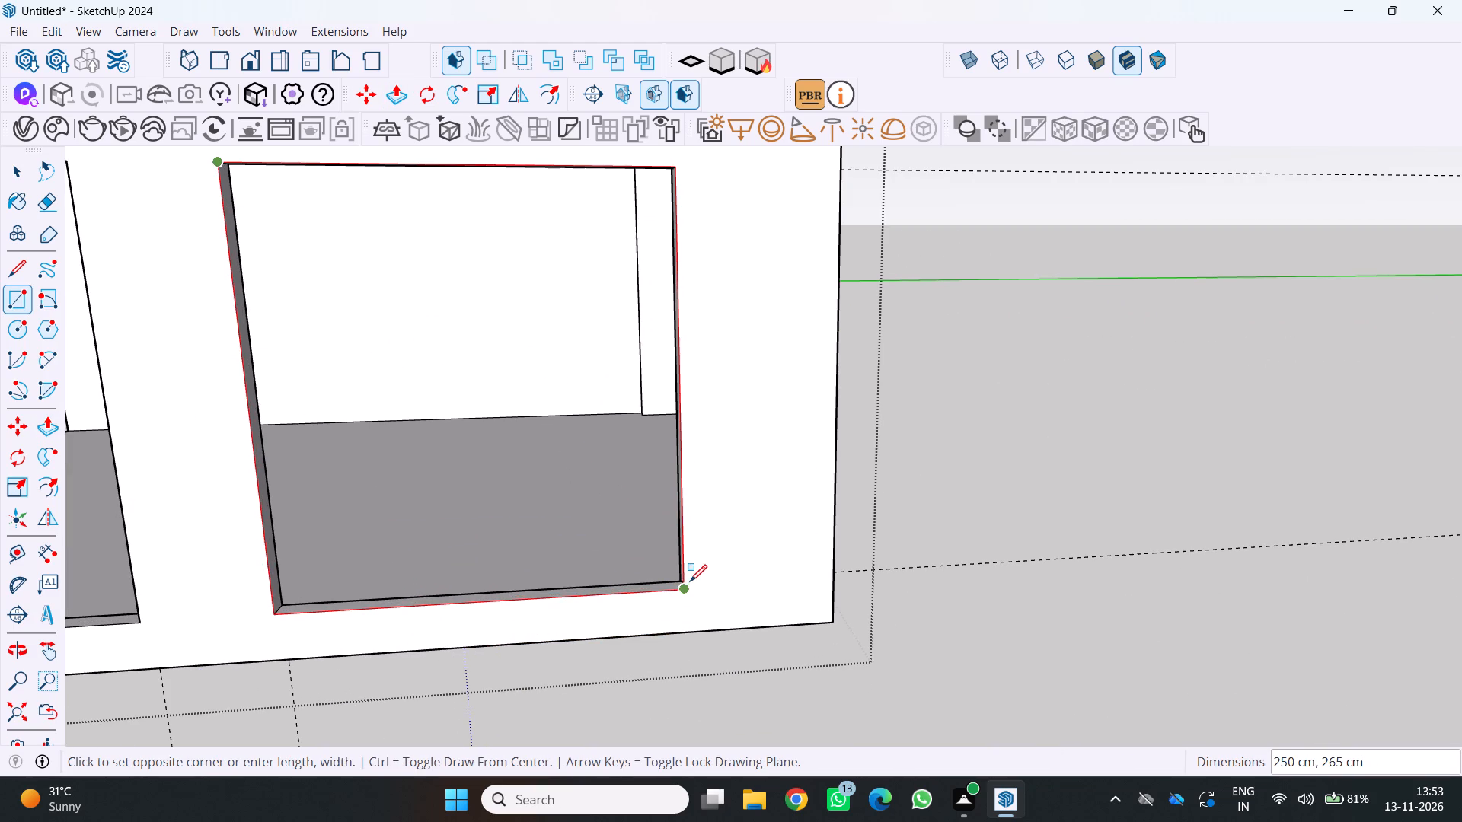
click(681, 588)
key(space)
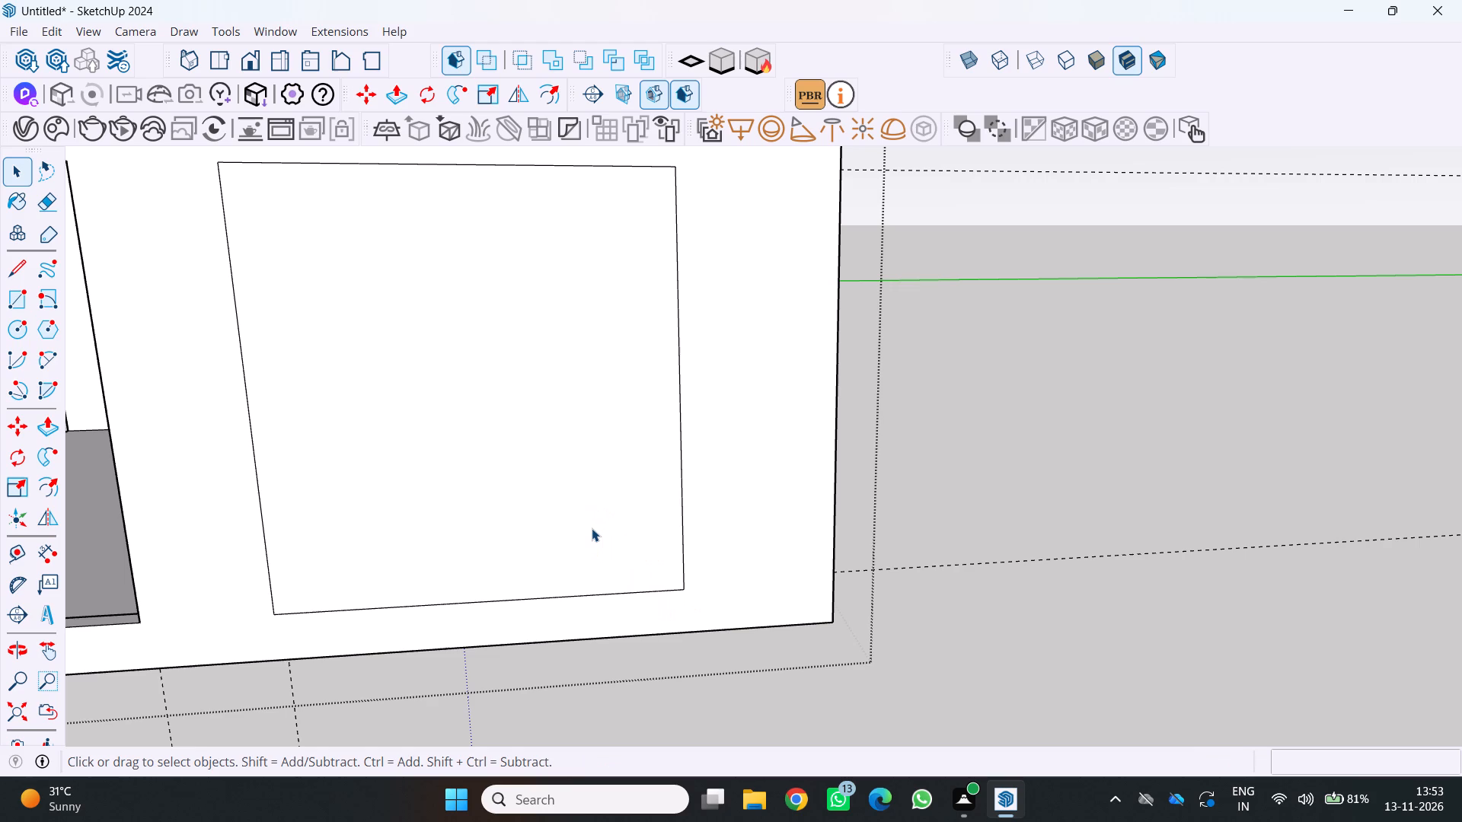
Make the new window rectangle's face and its edges a group separate from the wall.
click(592, 528)
click(590, 529)
double_click(590, 529)
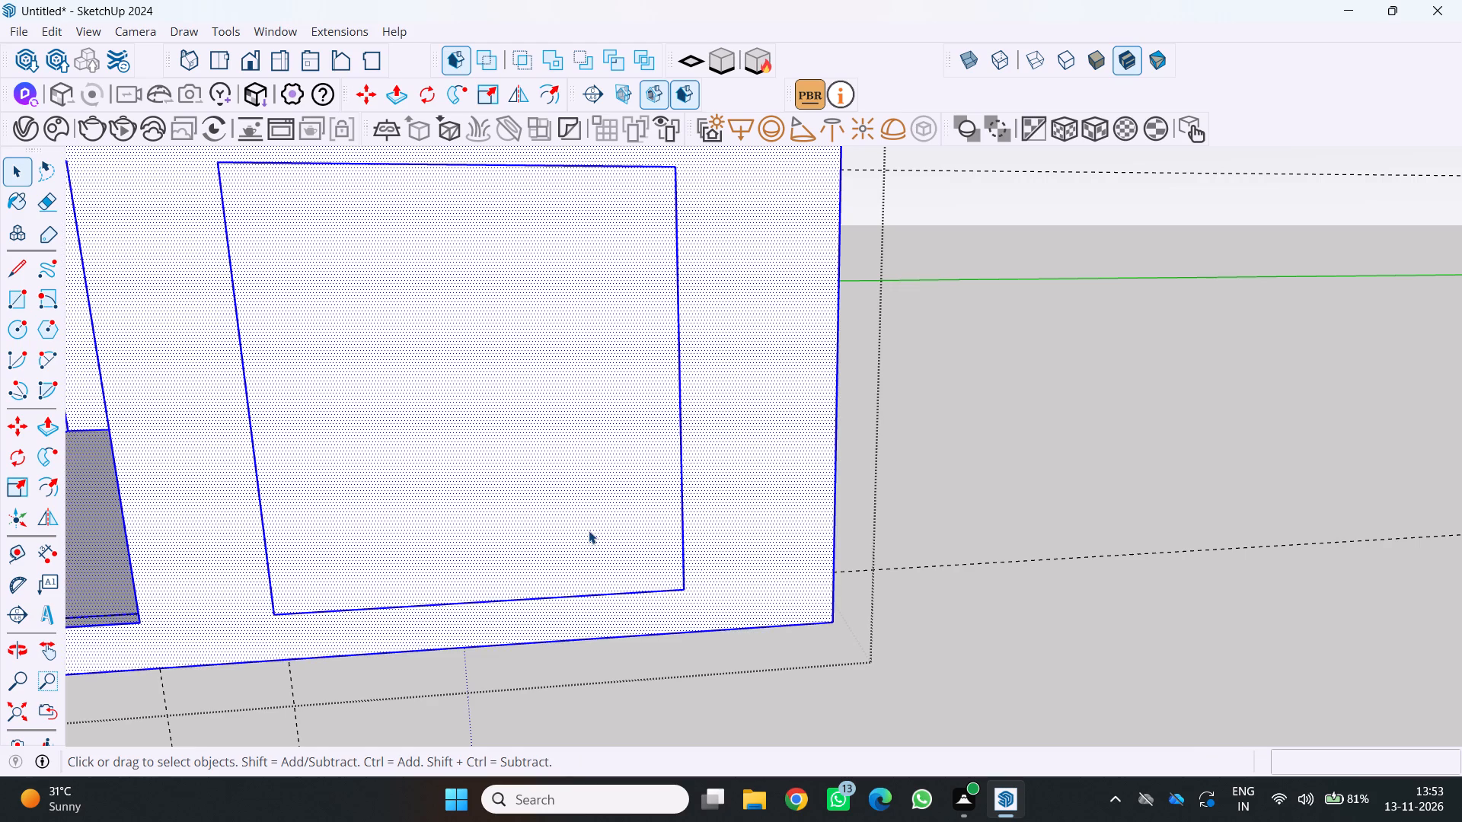
double_click(589, 530)
right_click(587, 531)
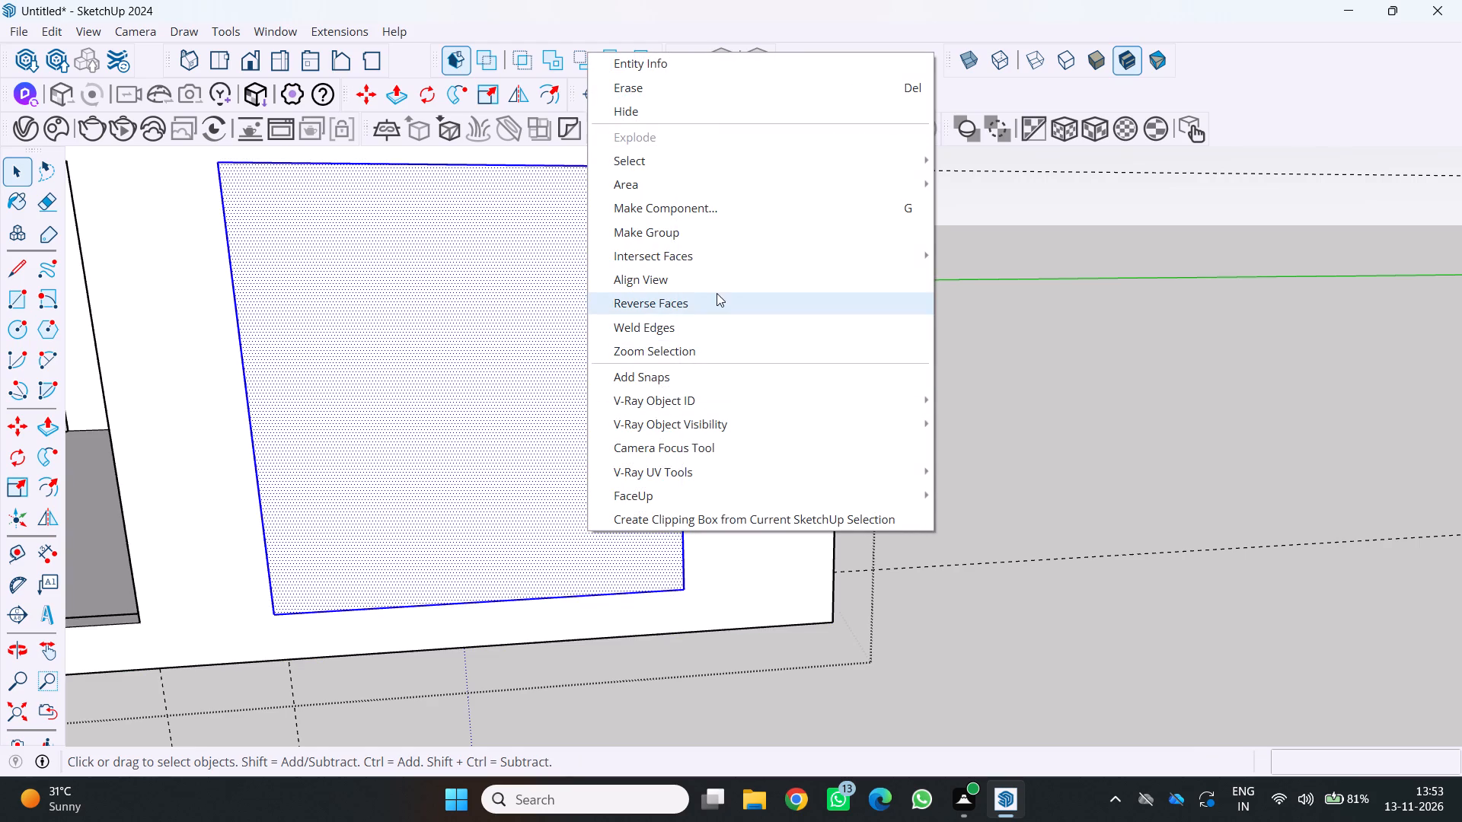
click(664, 238)
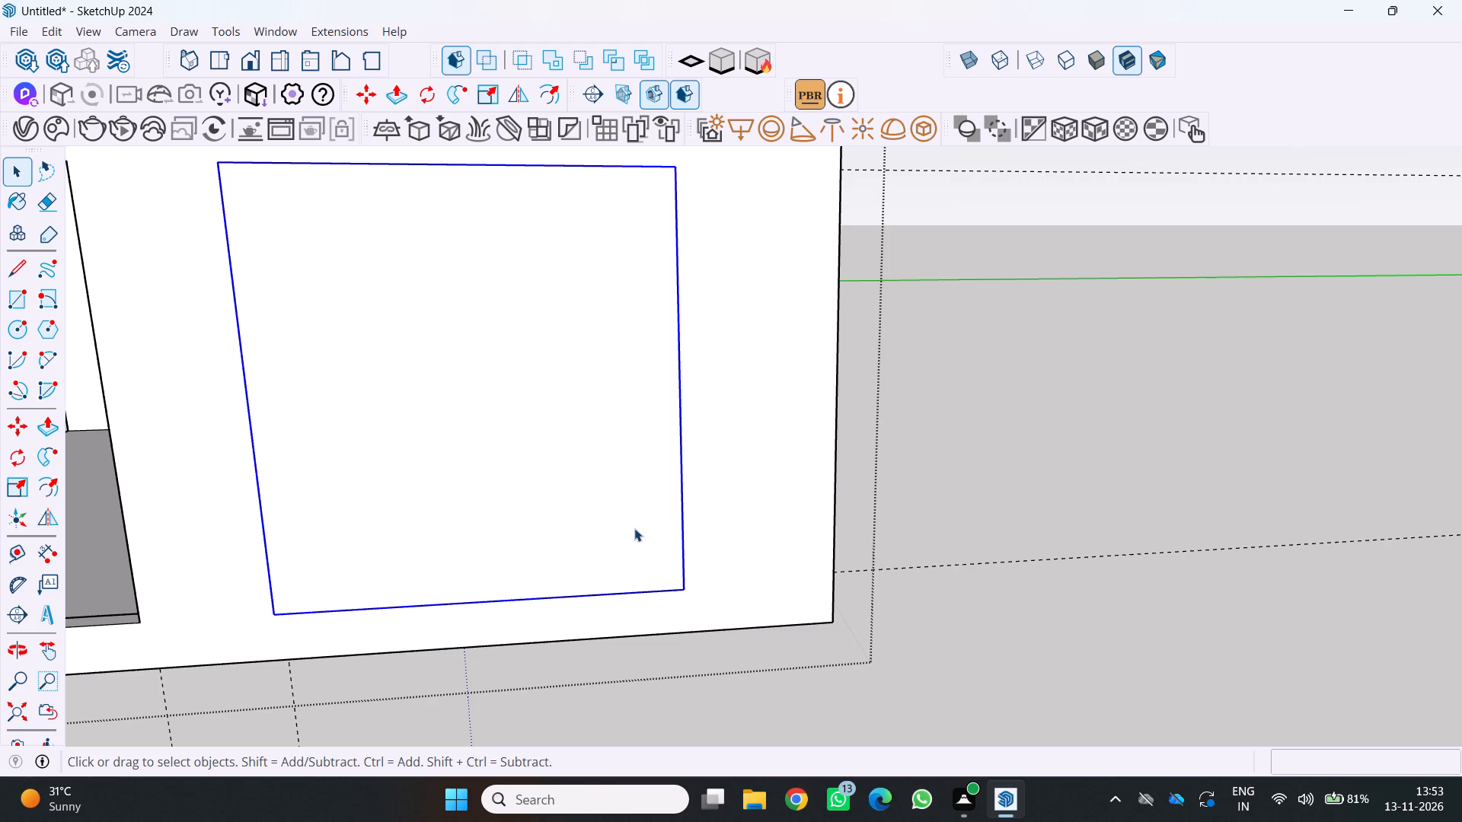
Examine the side wall with its filled opening and the room's open side from several angles.
scroll(634, 528, down, 3)
middle_drag(659, 543, 790, 508)
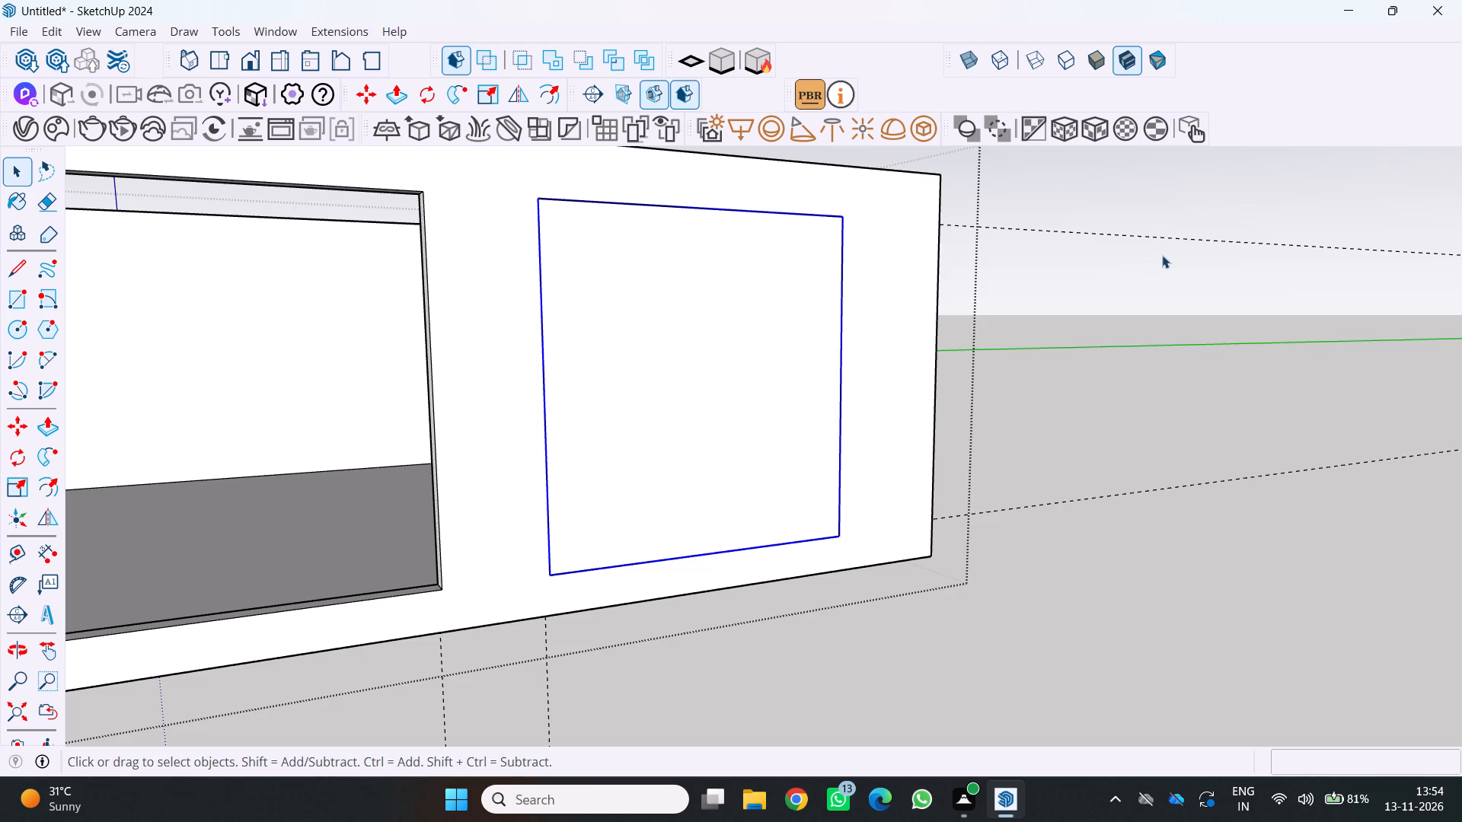
scroll(1170, 279, down, 4)
middle_drag(1158, 288, 1085, 354)
middle_click(1083, 354)
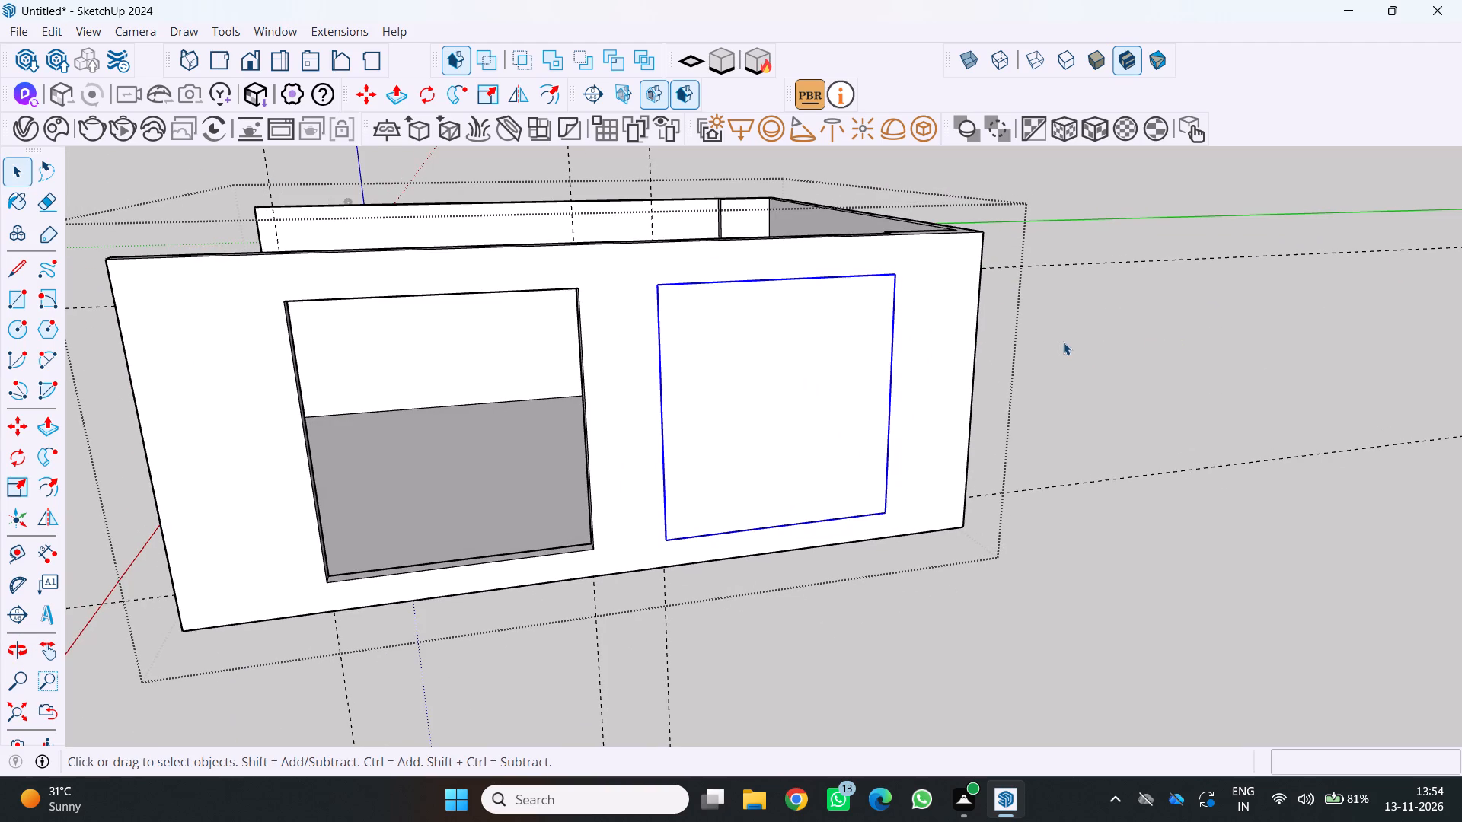
scroll(1058, 353, down, 2)
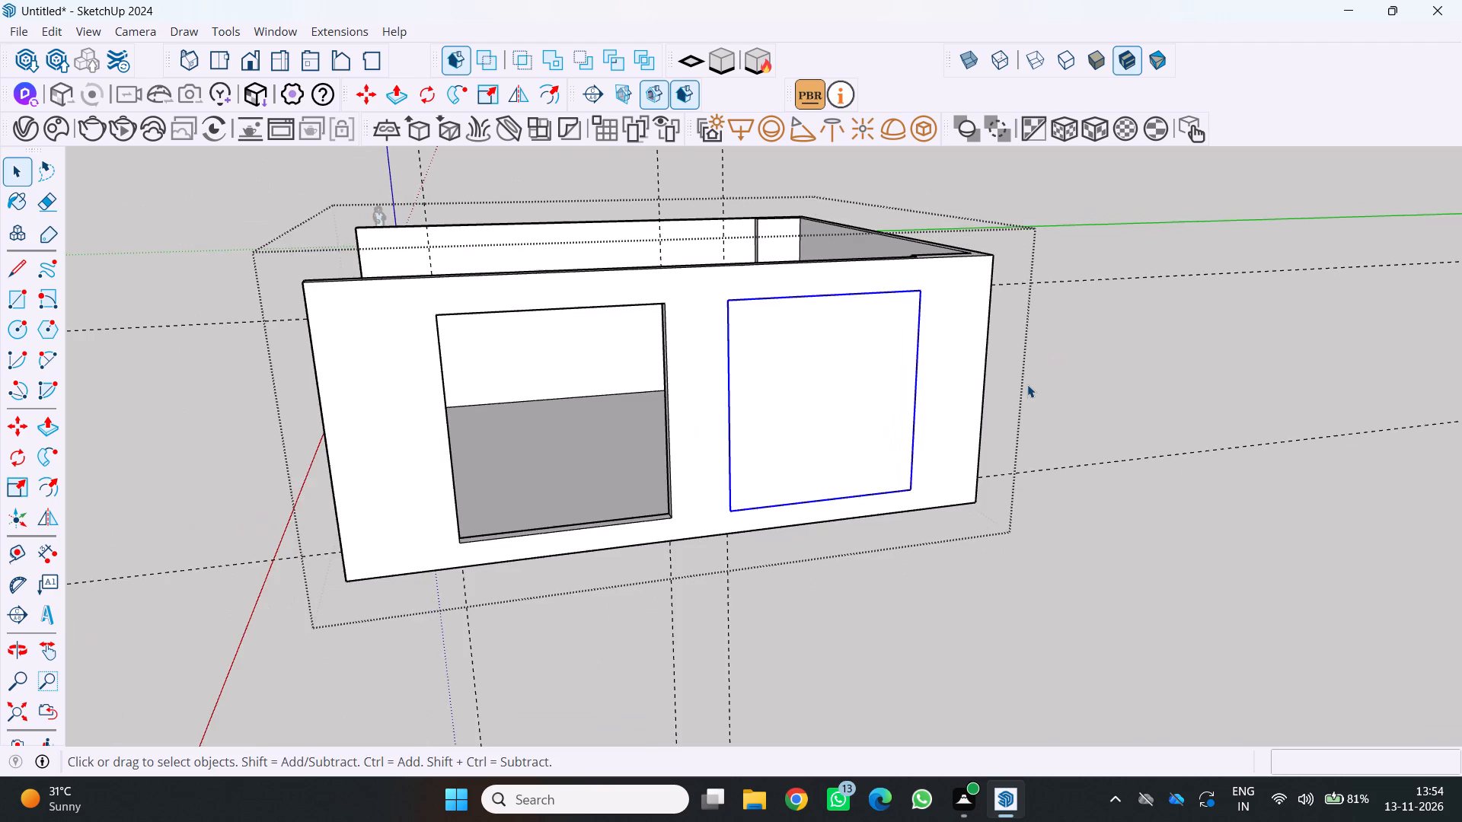
middle_drag(1027, 384, 1310, 415)
middle_click(1310, 415)
middle_drag(1077, 451, 950, 443)
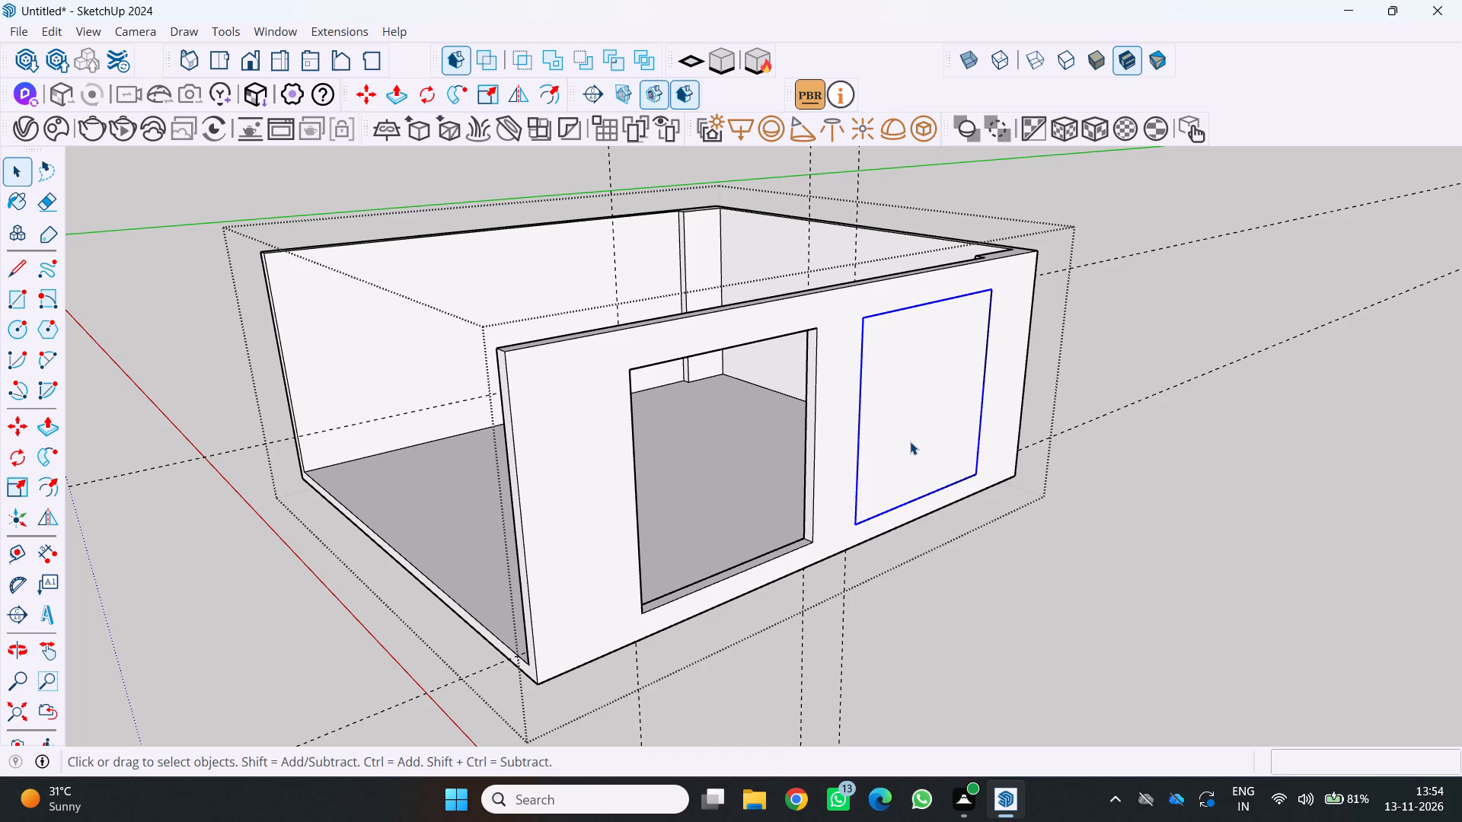
scroll(939, 407, down, 2)
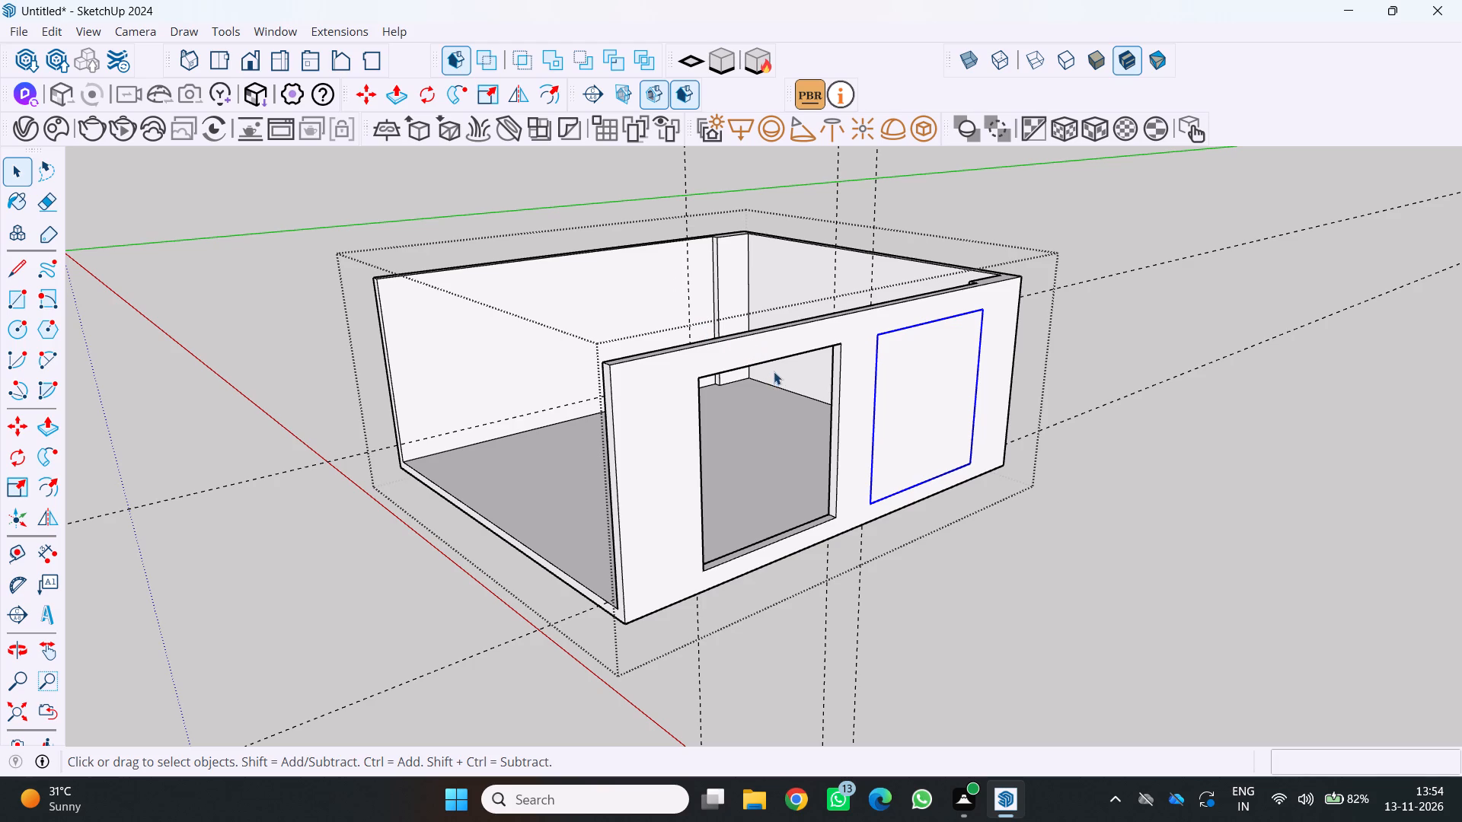
Place a vertical guide 125 cm from the window rectangle's side edge, through the midpoint of its top edge.
middle_drag(774, 373, 860, 365)
middle_drag(821, 469, 610, 534)
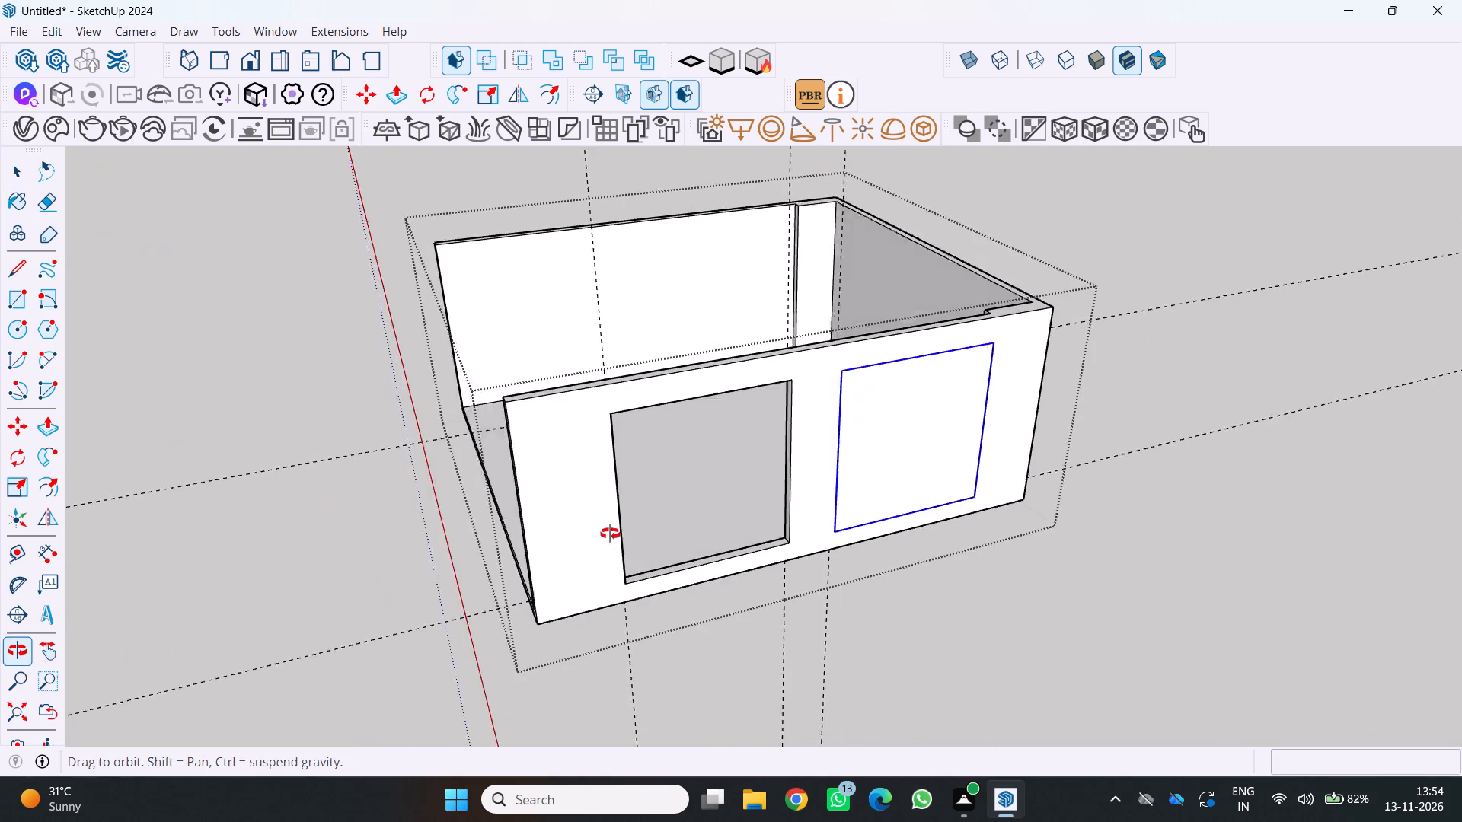
middle_drag(610, 534, 556, 523)
key(t)
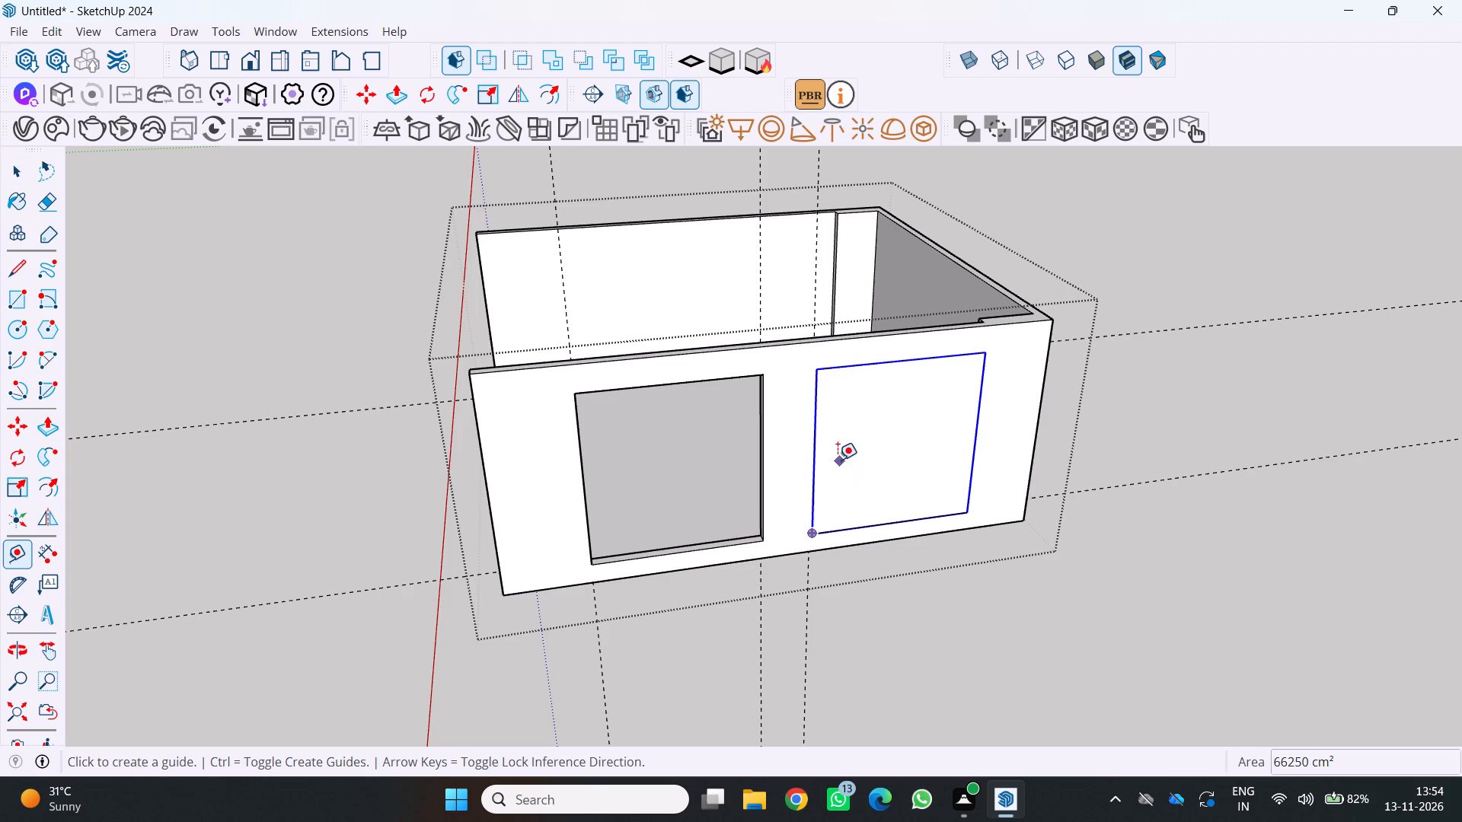
click(813, 439)
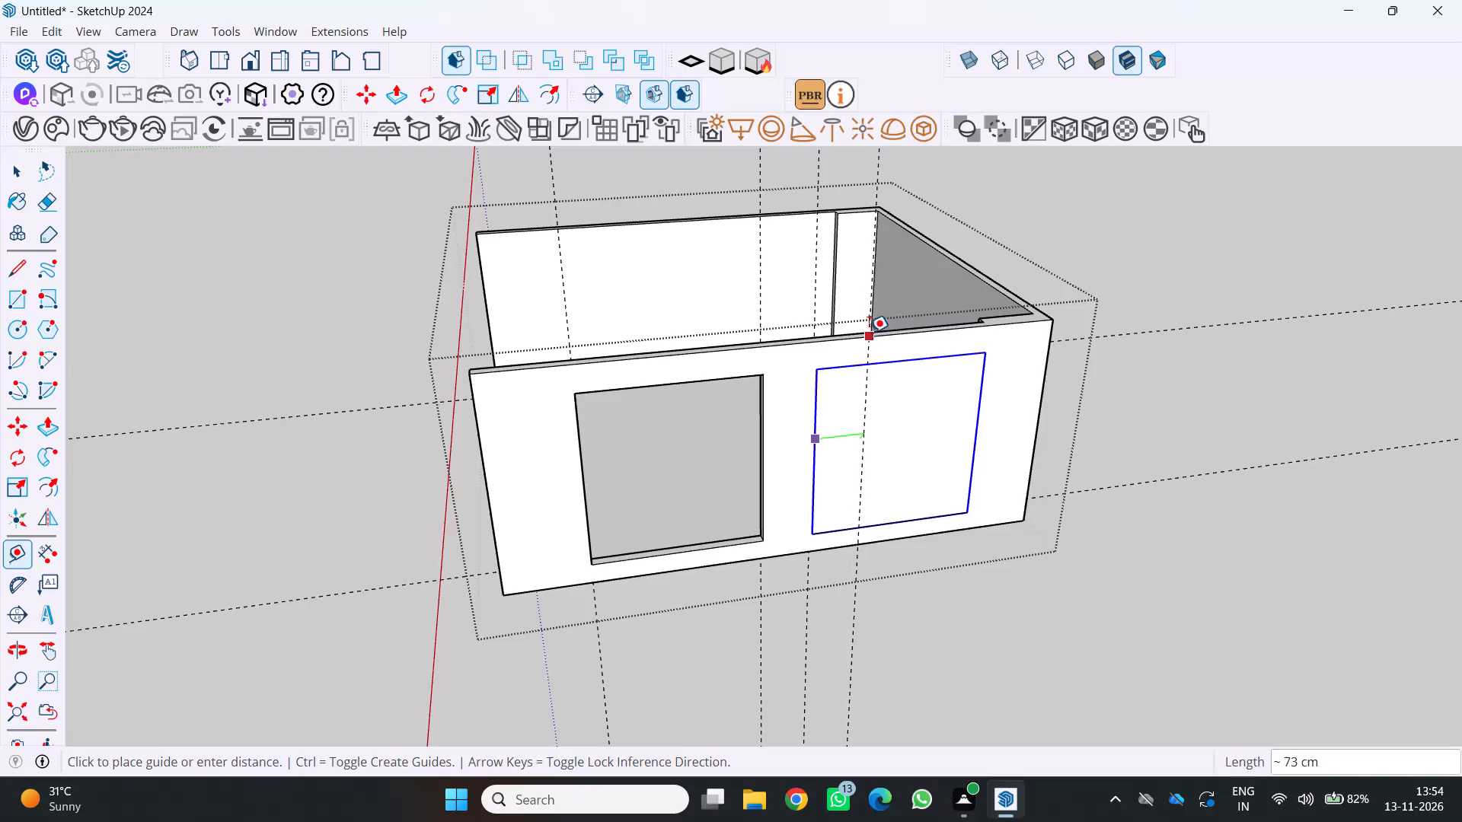
click(903, 358)
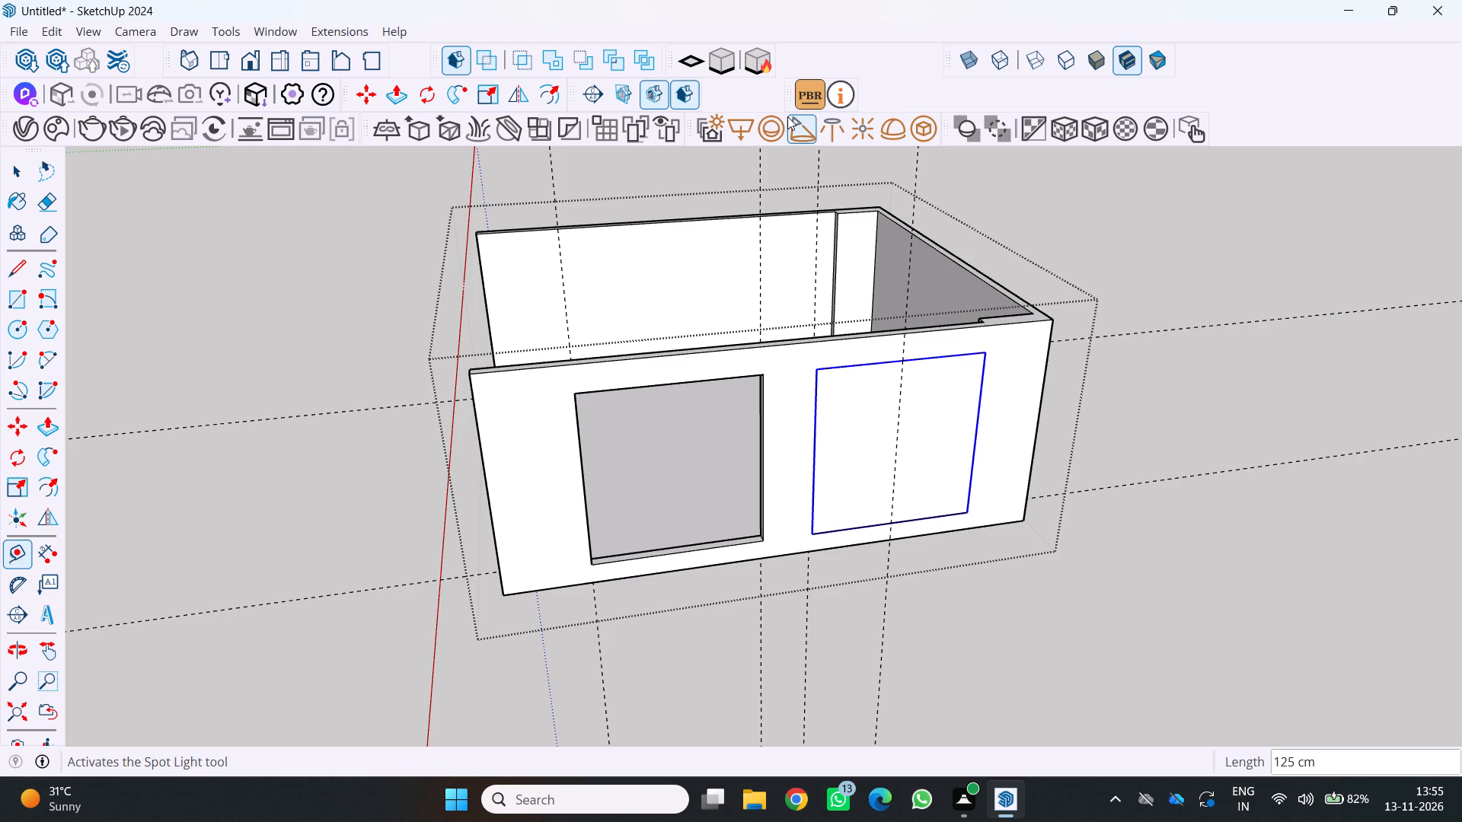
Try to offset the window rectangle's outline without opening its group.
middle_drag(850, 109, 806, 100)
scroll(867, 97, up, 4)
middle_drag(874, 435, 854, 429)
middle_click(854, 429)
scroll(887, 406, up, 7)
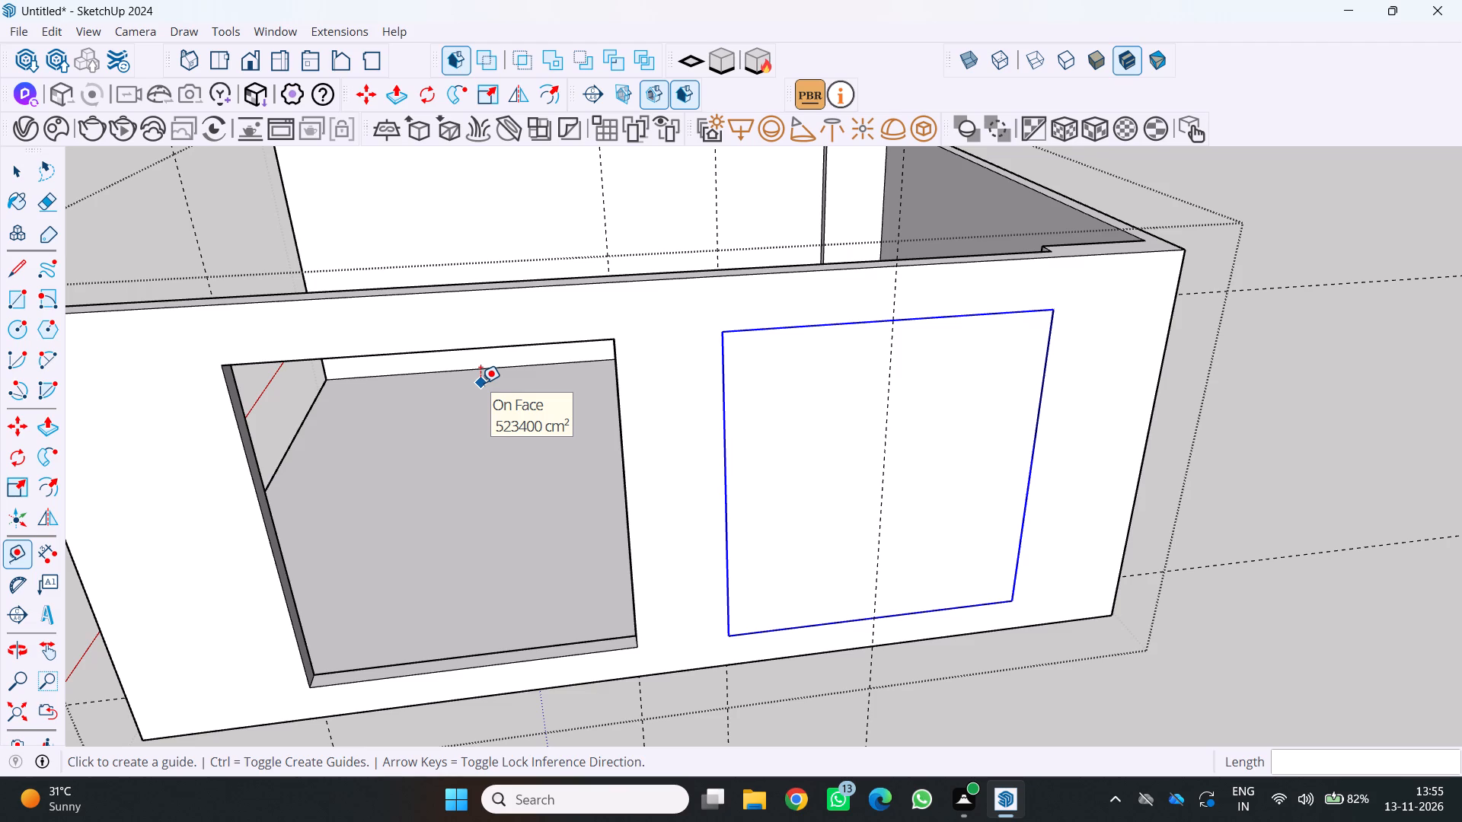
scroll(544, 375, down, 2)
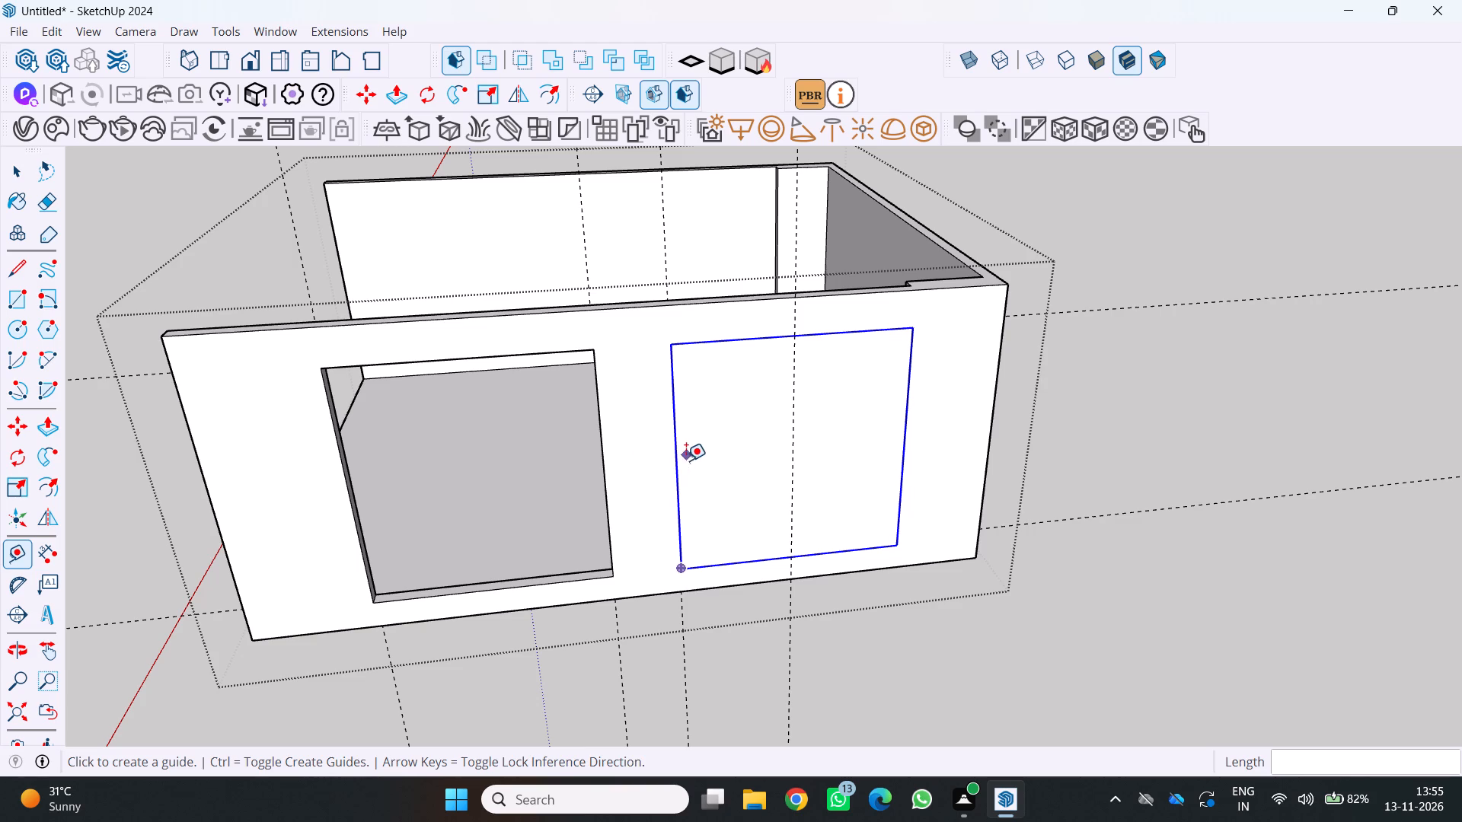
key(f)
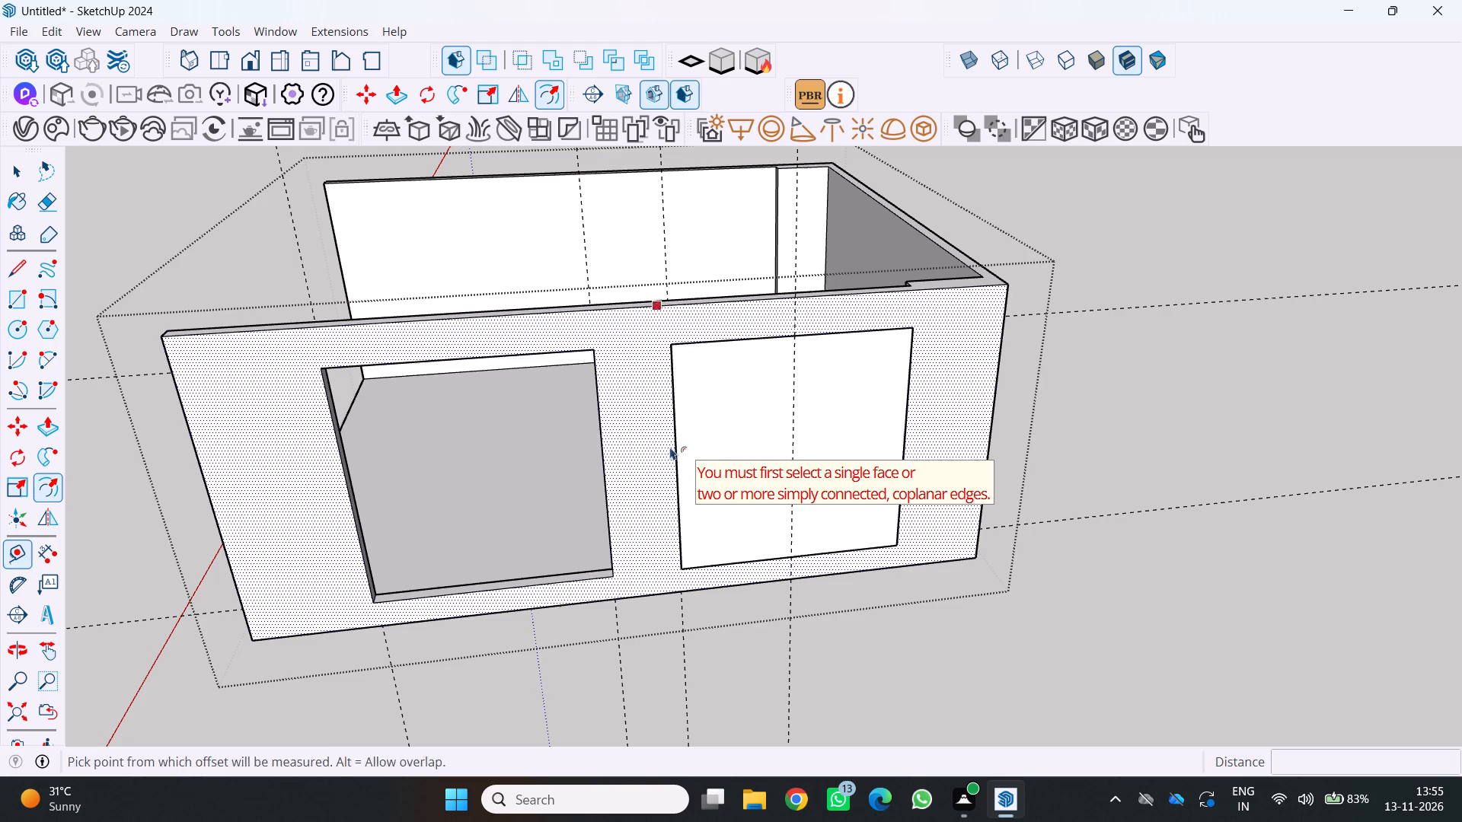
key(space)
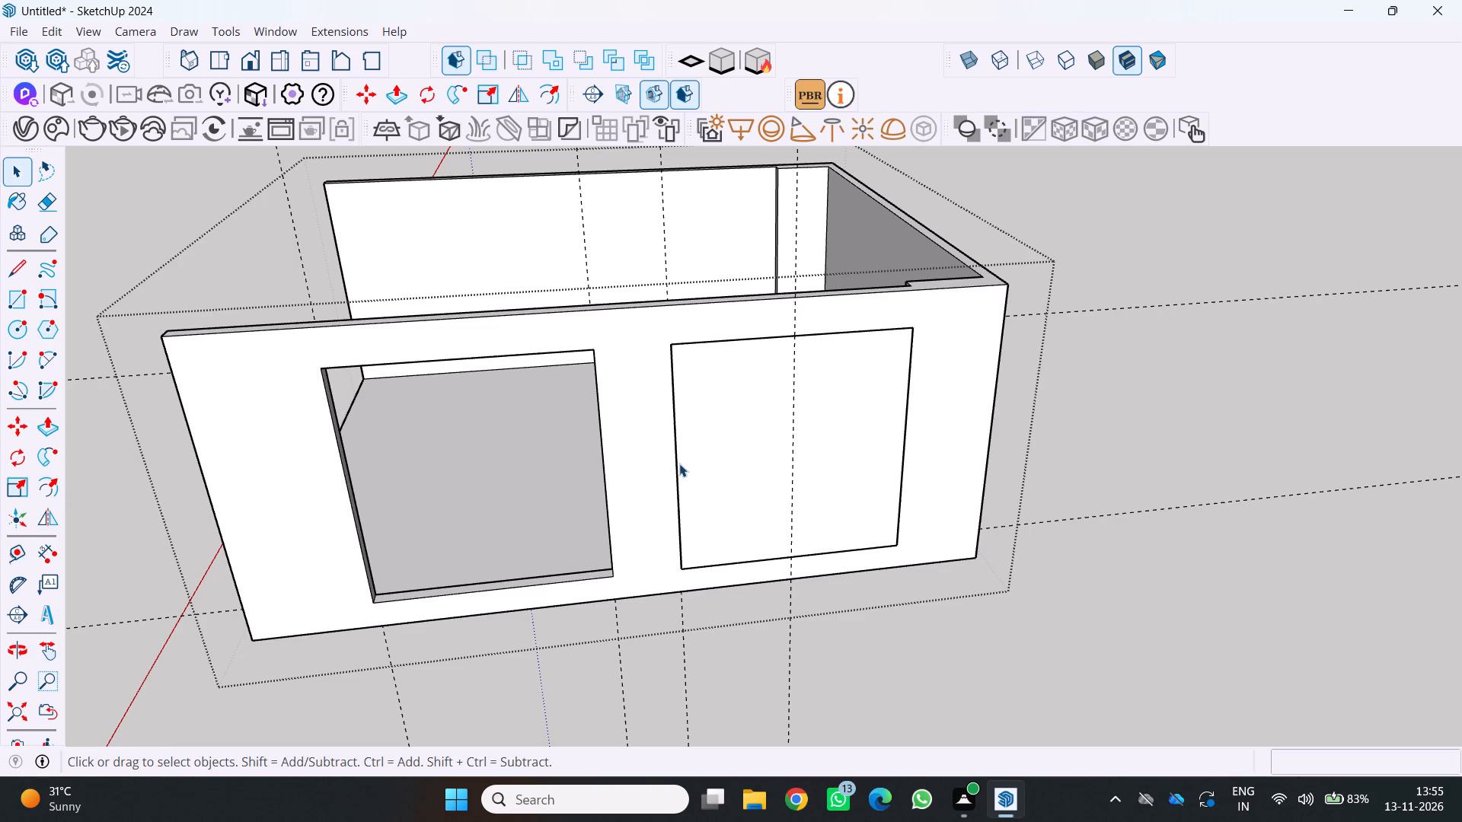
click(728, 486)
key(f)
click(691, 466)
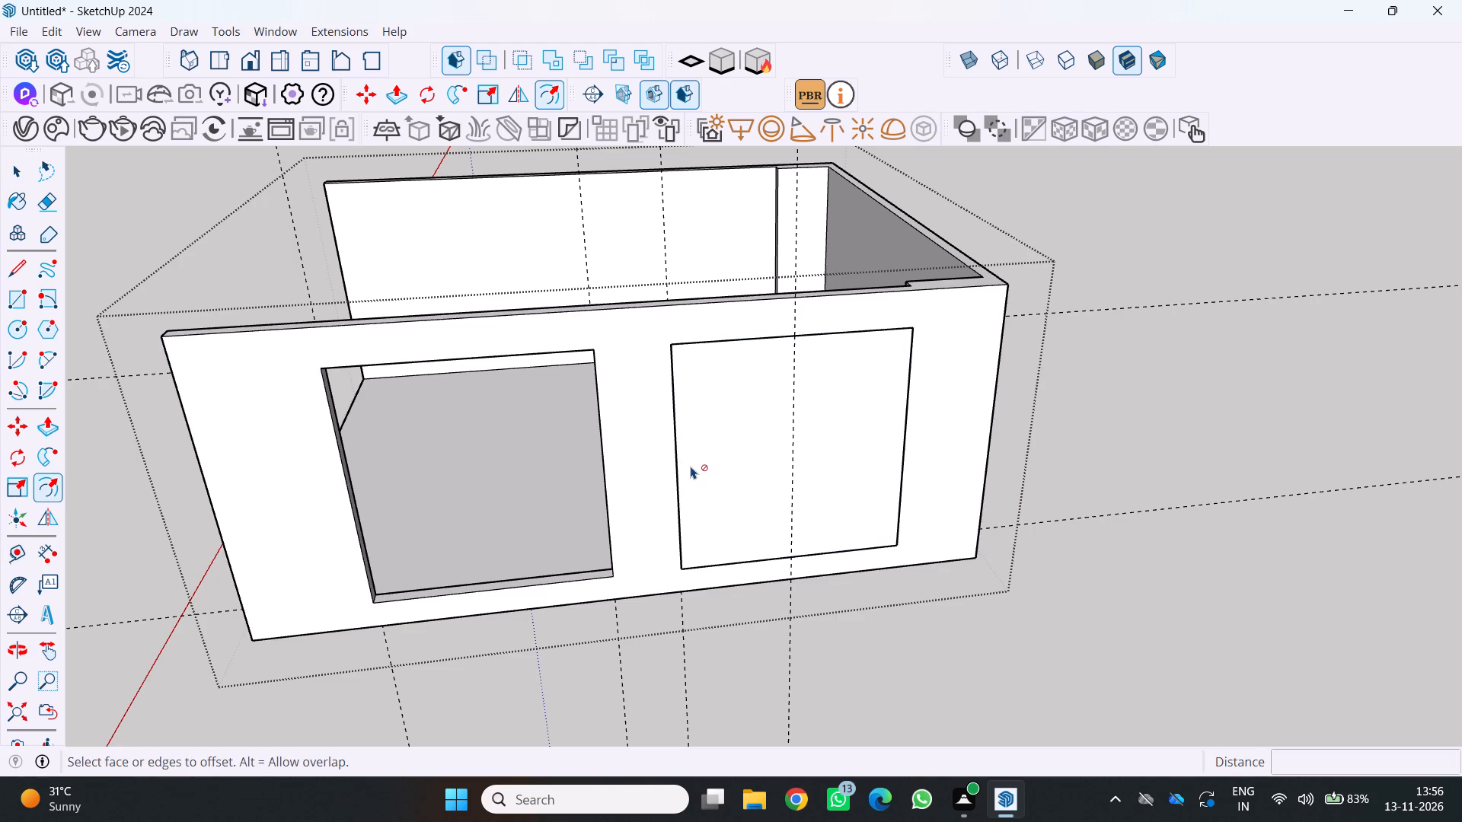
Open the window rectangle's group and offset its outline 5 cm inward to form a frame border.
key(space)
double_click(690, 465)
click(685, 464)
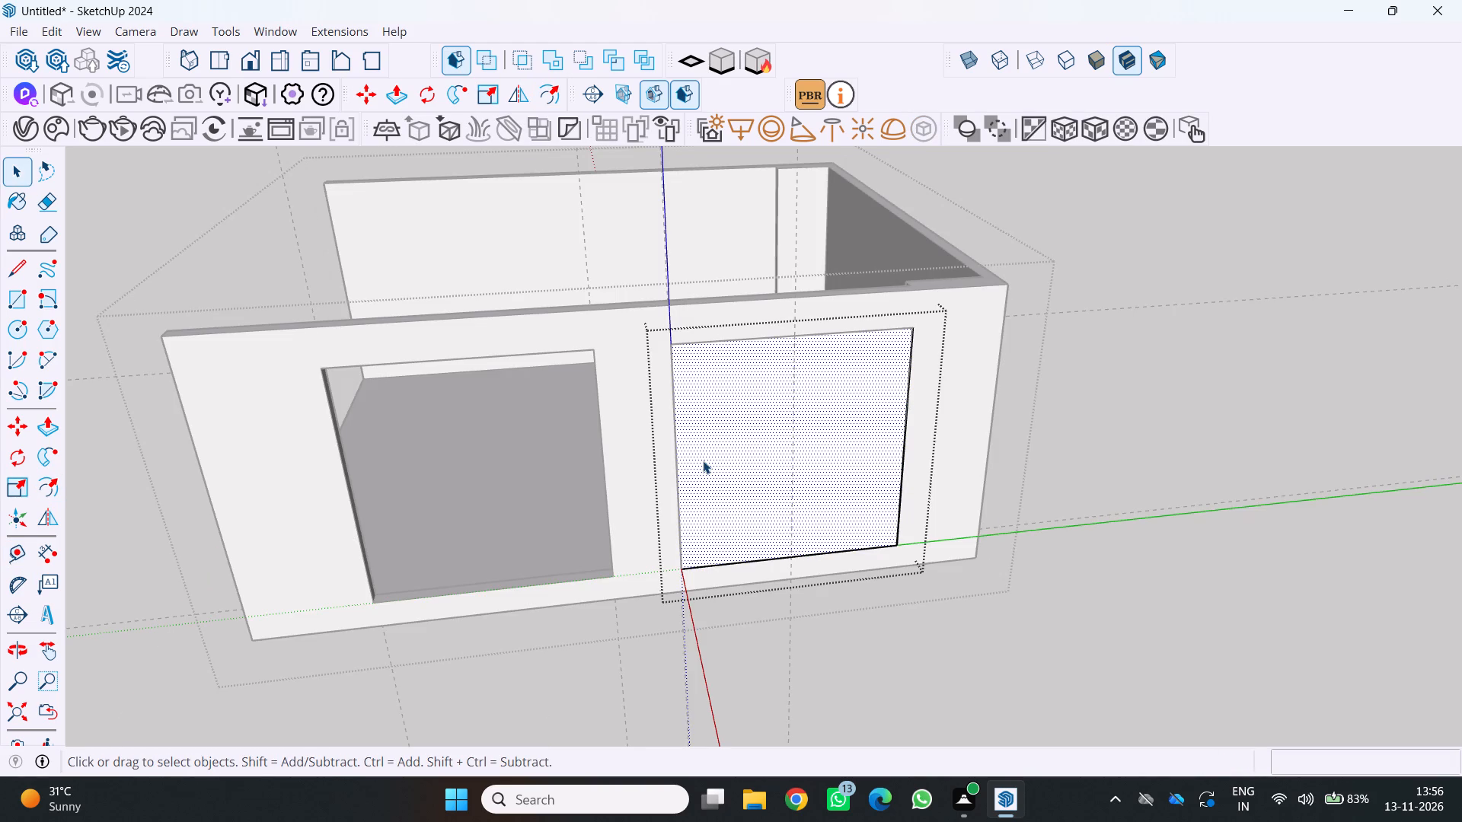
key(f)
click(702, 452)
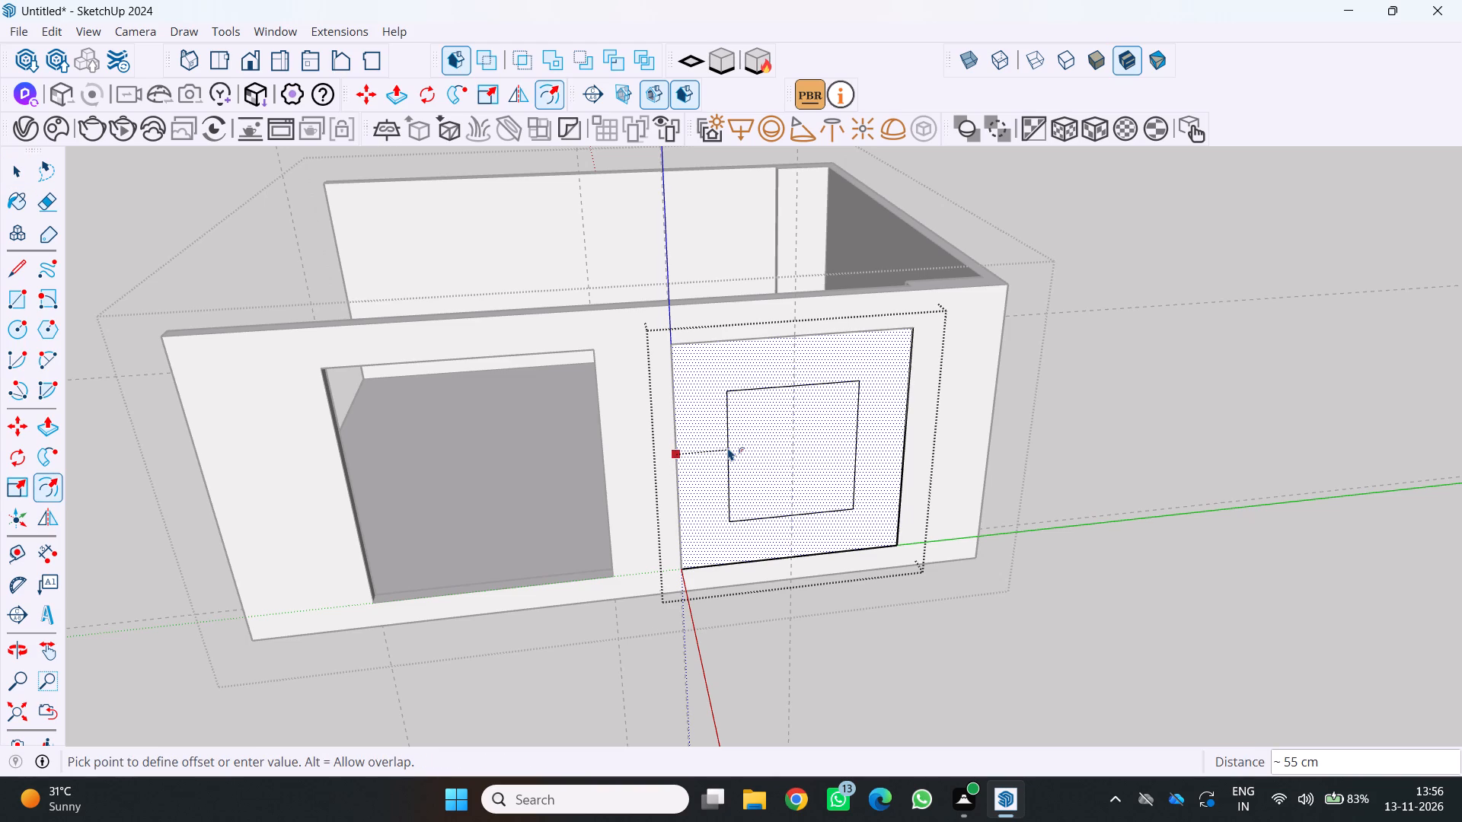
key(5)
key(Return)
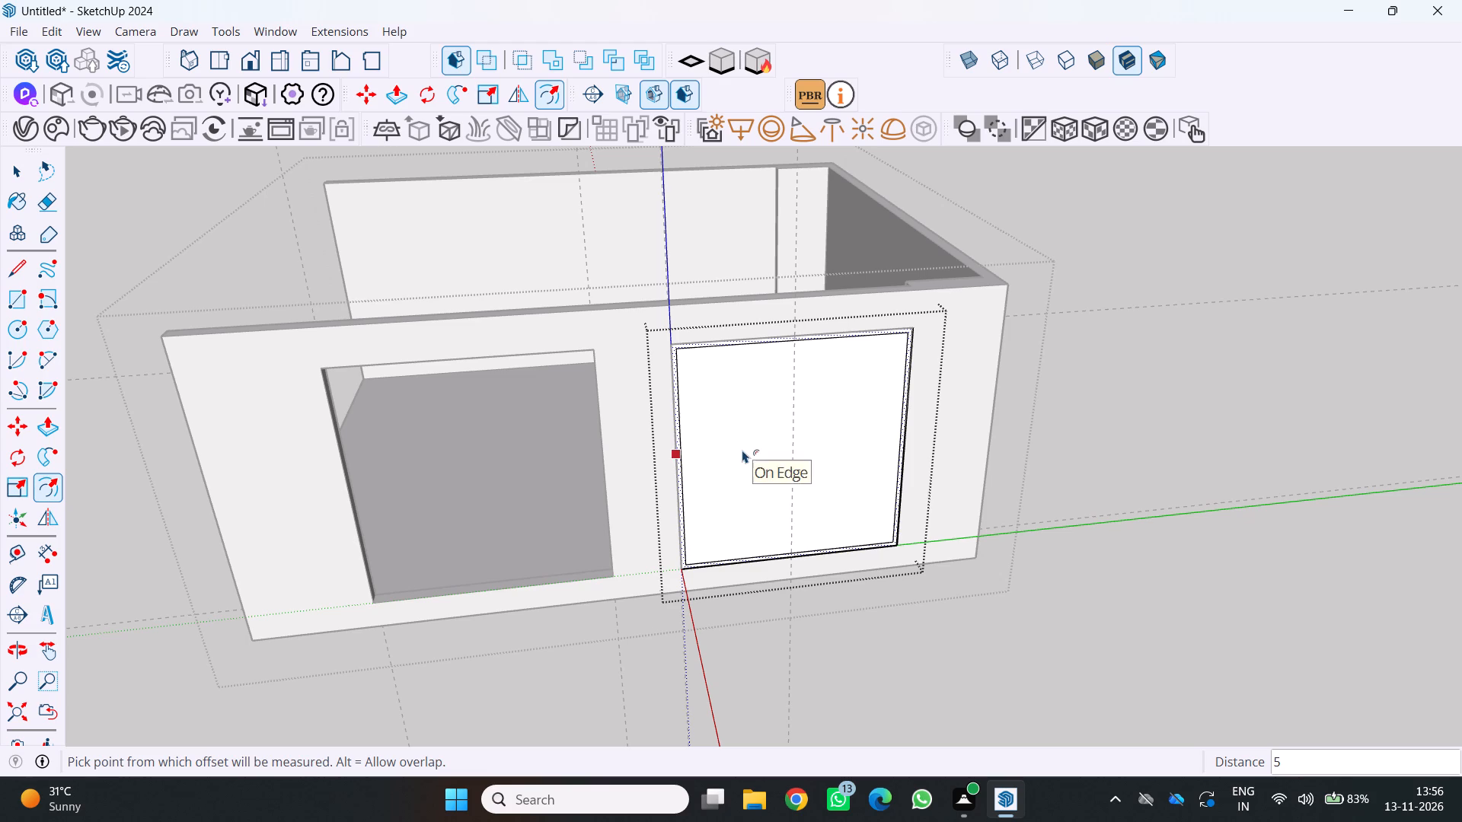
Place a vertical guide 2.5 cm from the window's centre guide, on the side away from the open first opening.
middle_drag(787, 468, 739, 473)
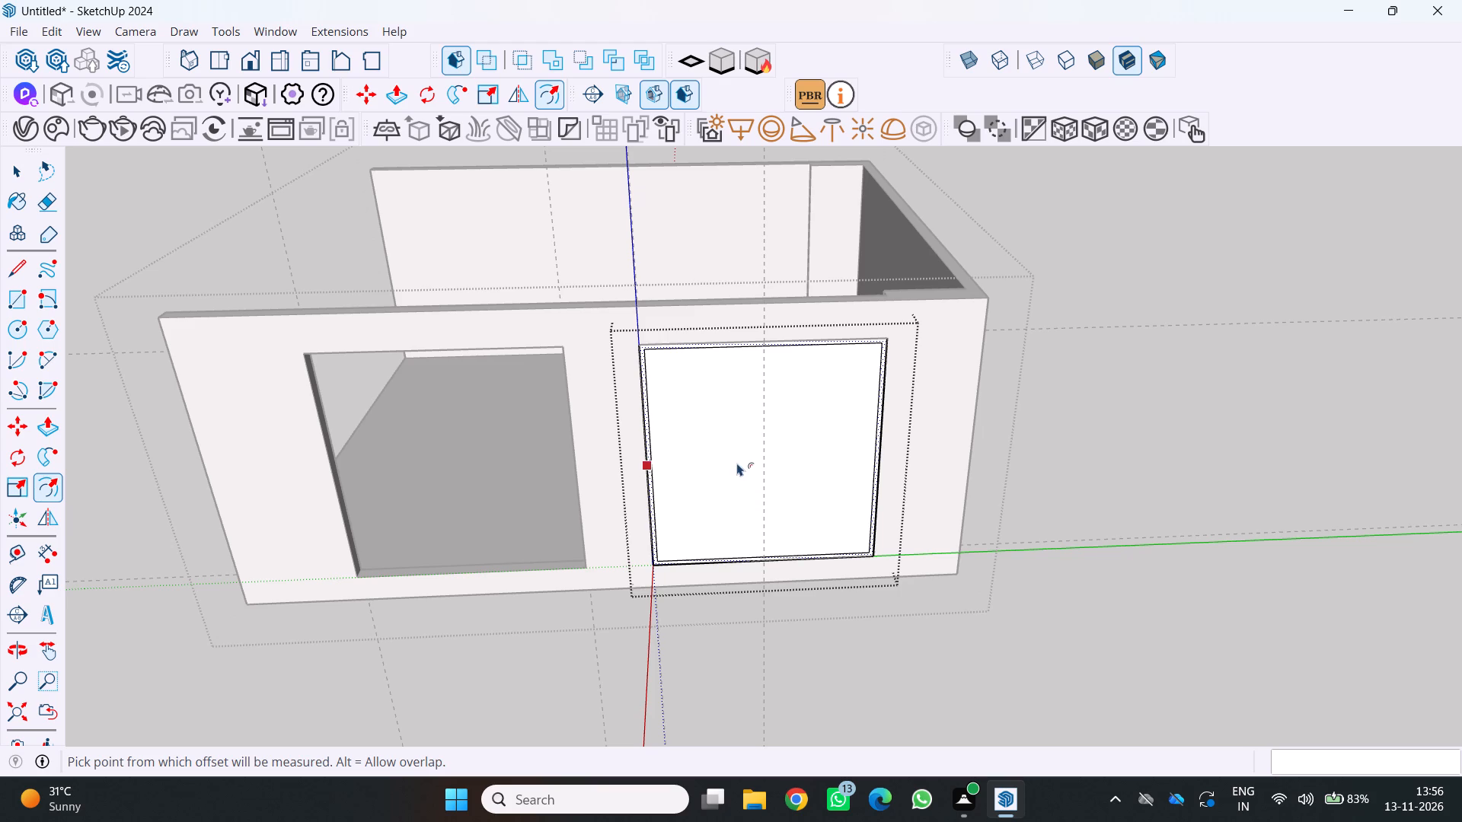
scroll(764, 483, up, 1)
middle_drag(767, 486, 710, 490)
scroll(717, 406, up, 3)
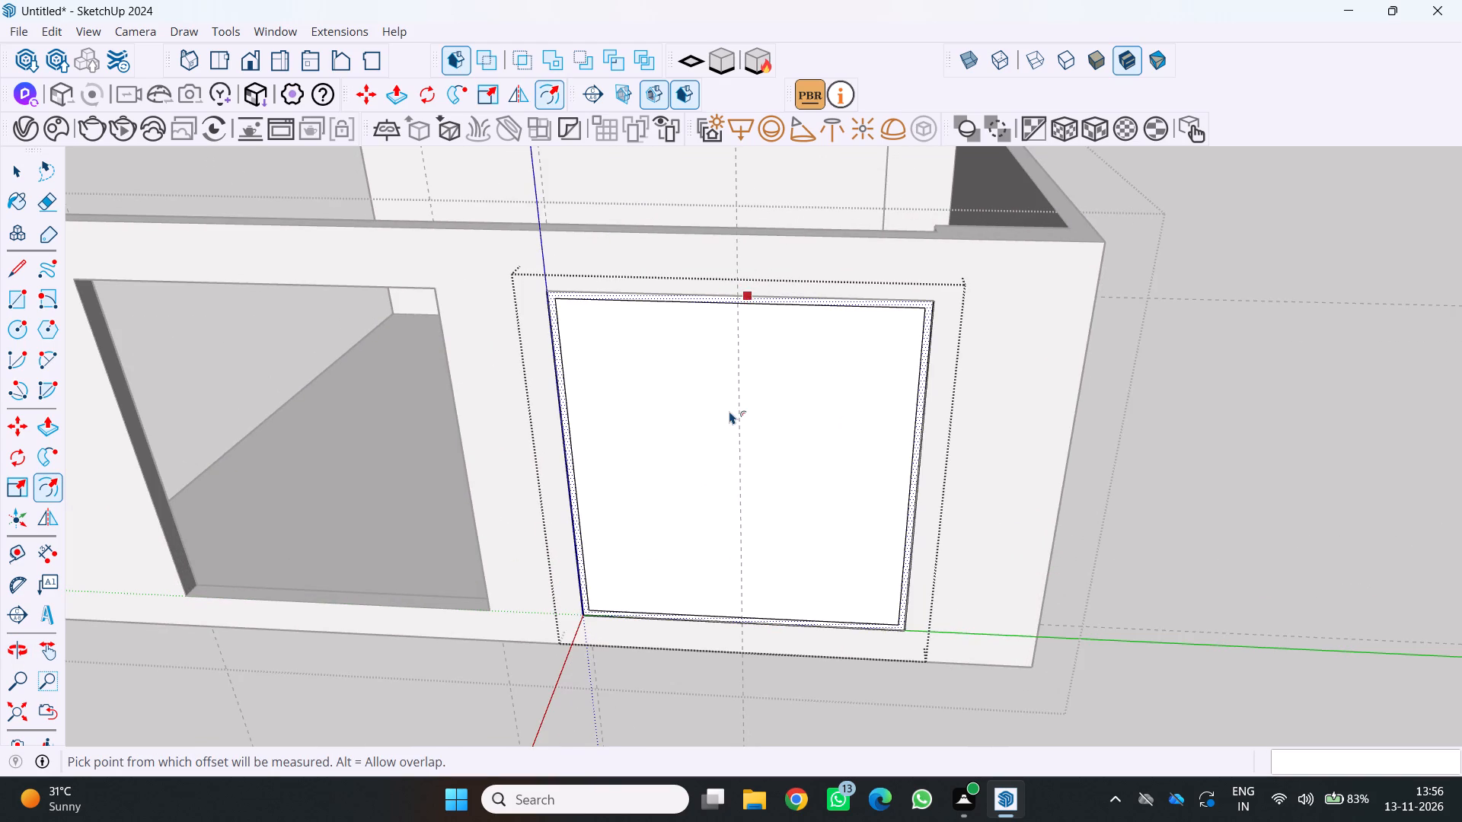
key(t)
click(740, 407)
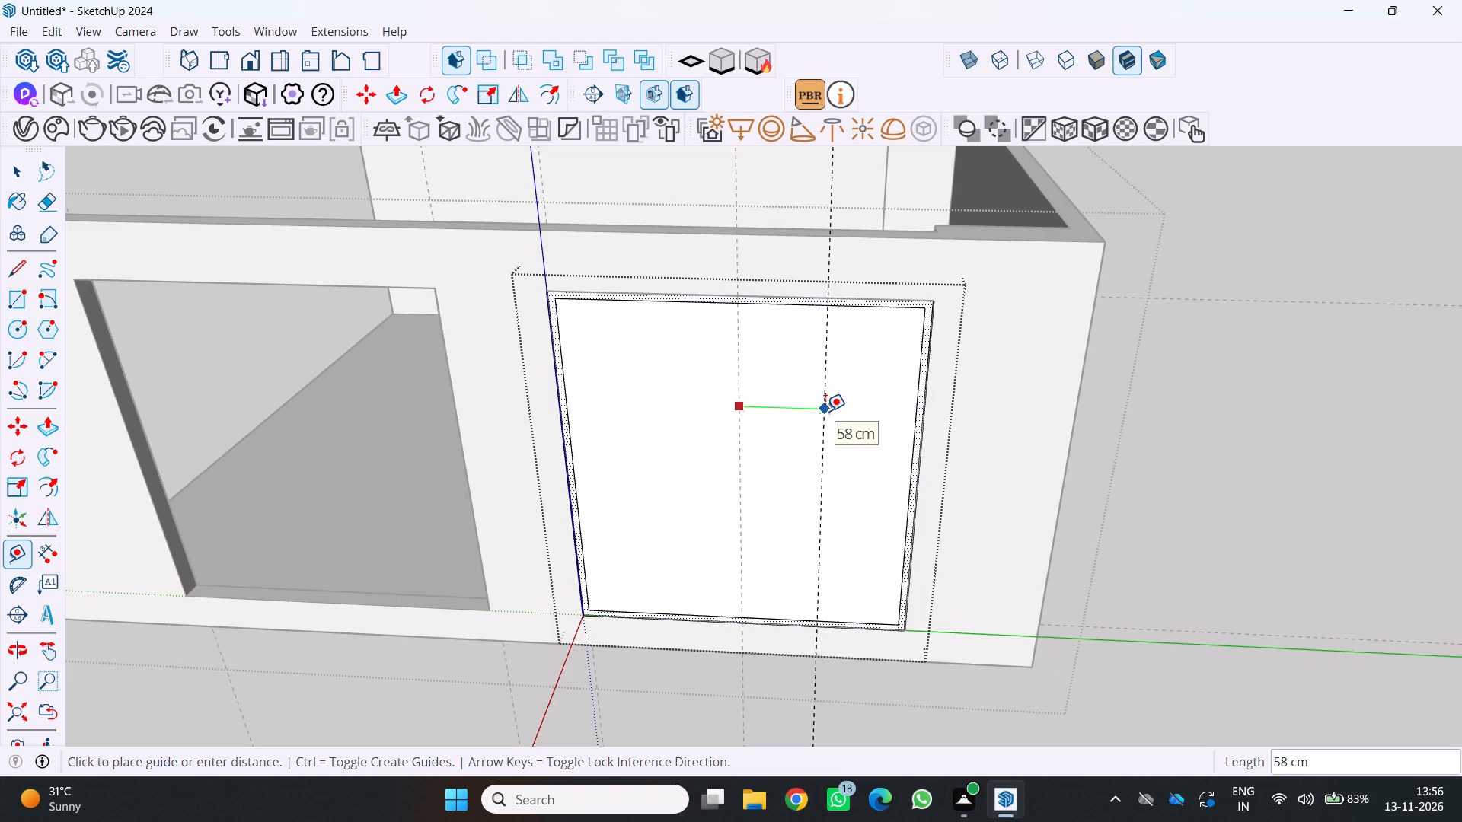
text(2.)
key(F3)
key(F3)
key(5)
key(Return)
Place a second vertical guide 2.5 cm from the window's centre guide, on the side toward the open first opening.
scroll(770, 368, up, 1)
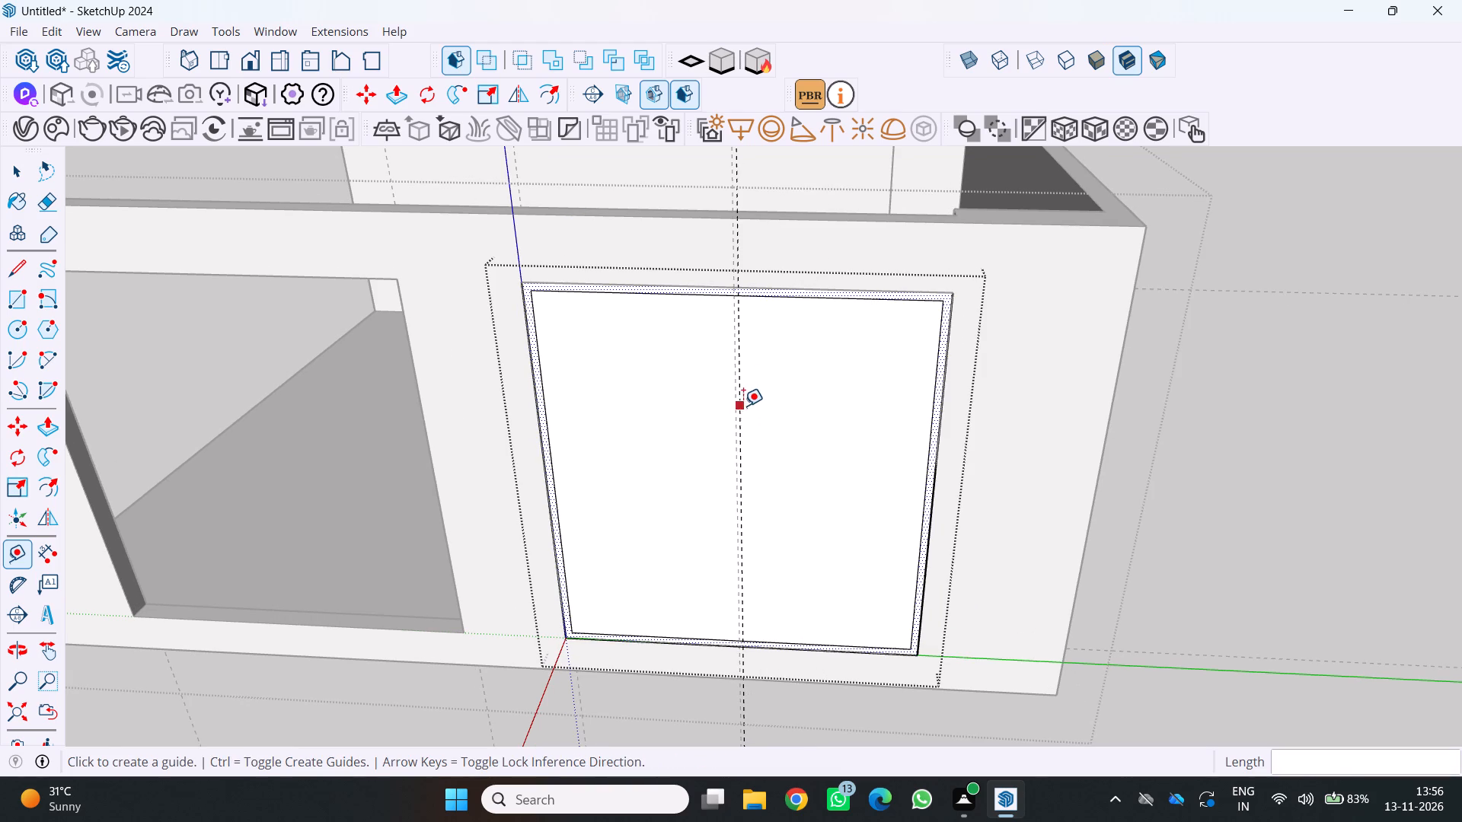
scroll(739, 410, up, 4)
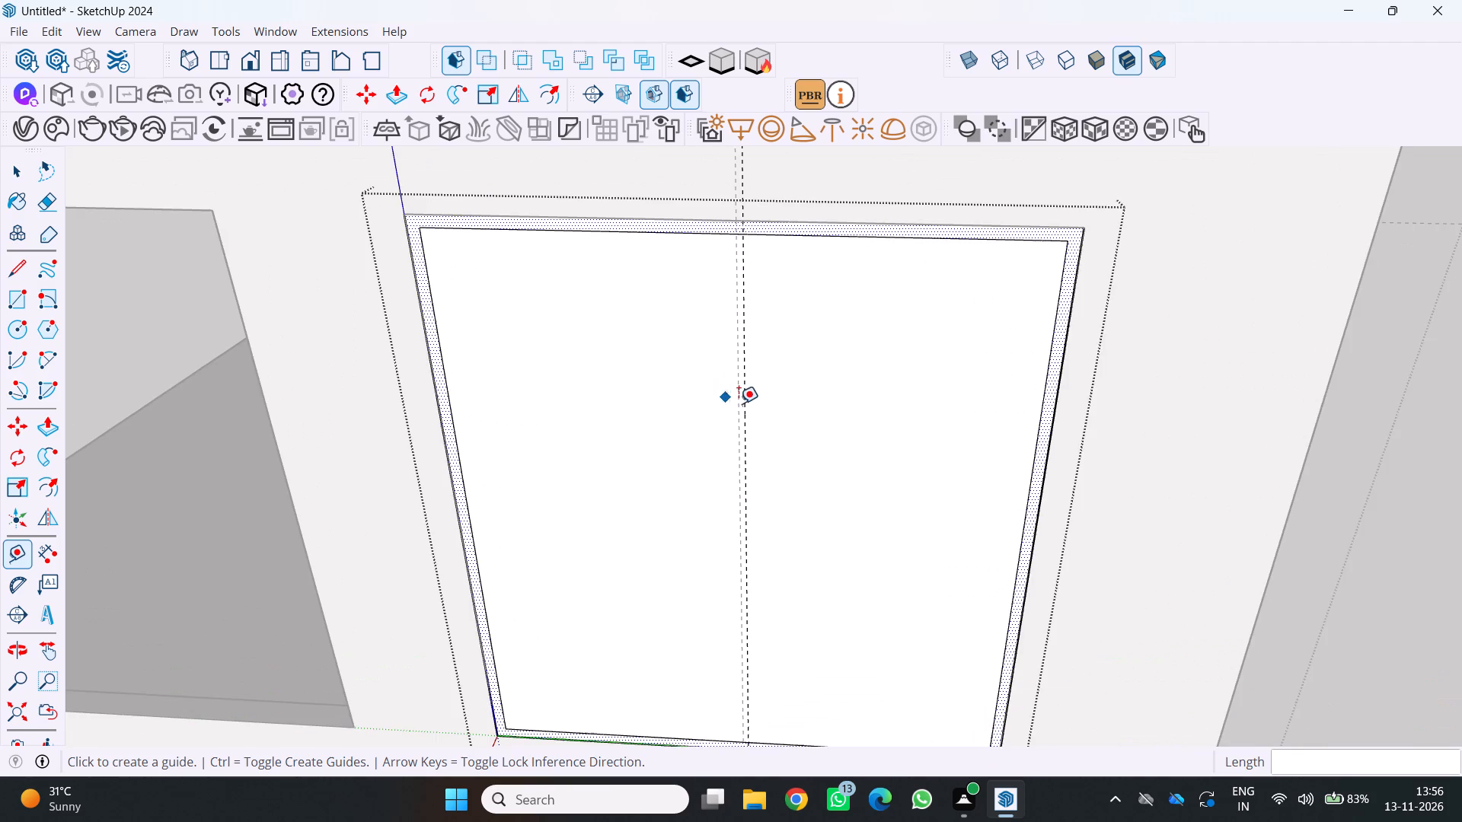
scroll(738, 402, up, 2)
click(741, 379)
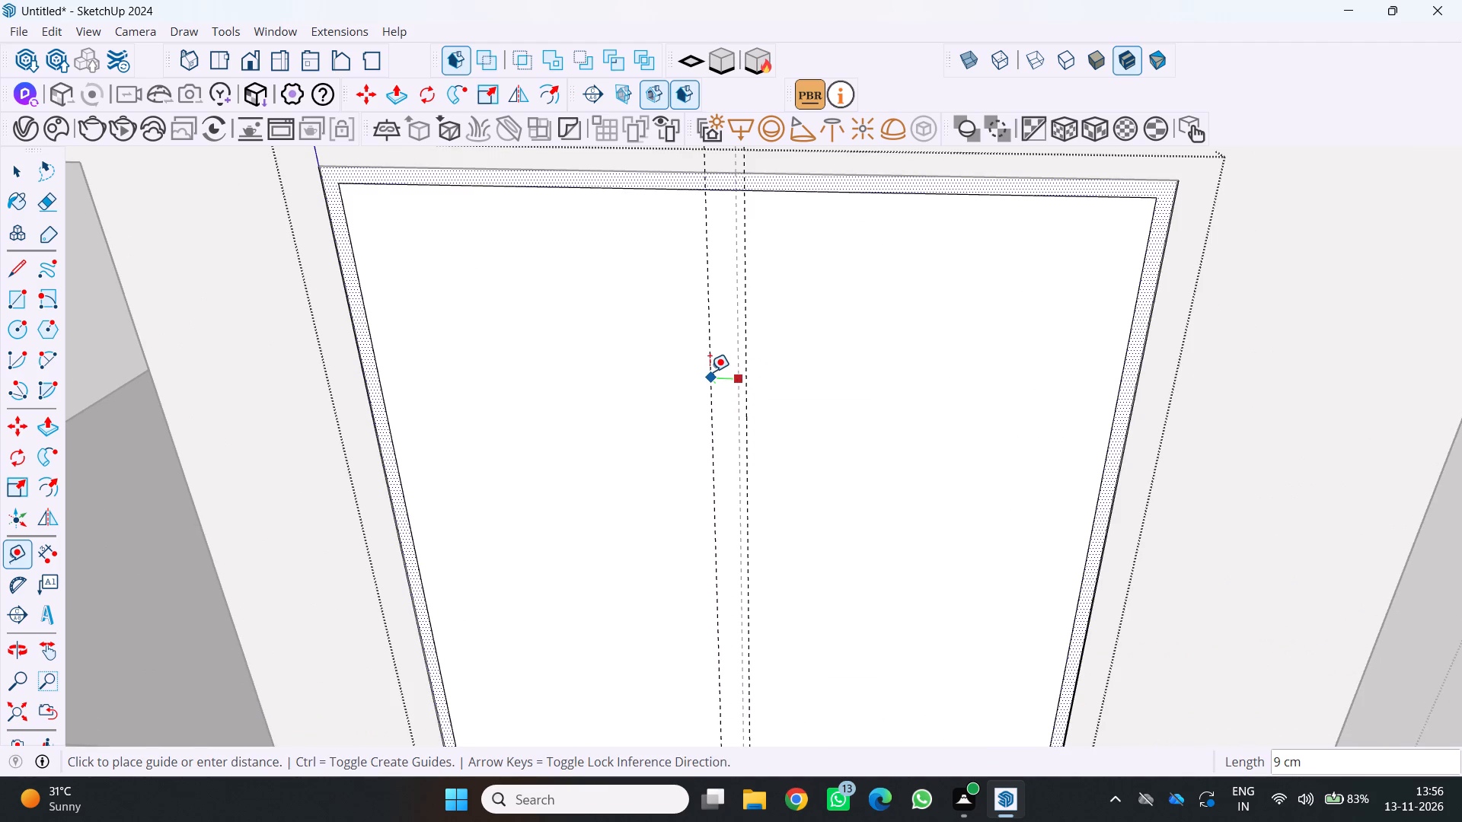
key(2)
text(.5)
key(Return)
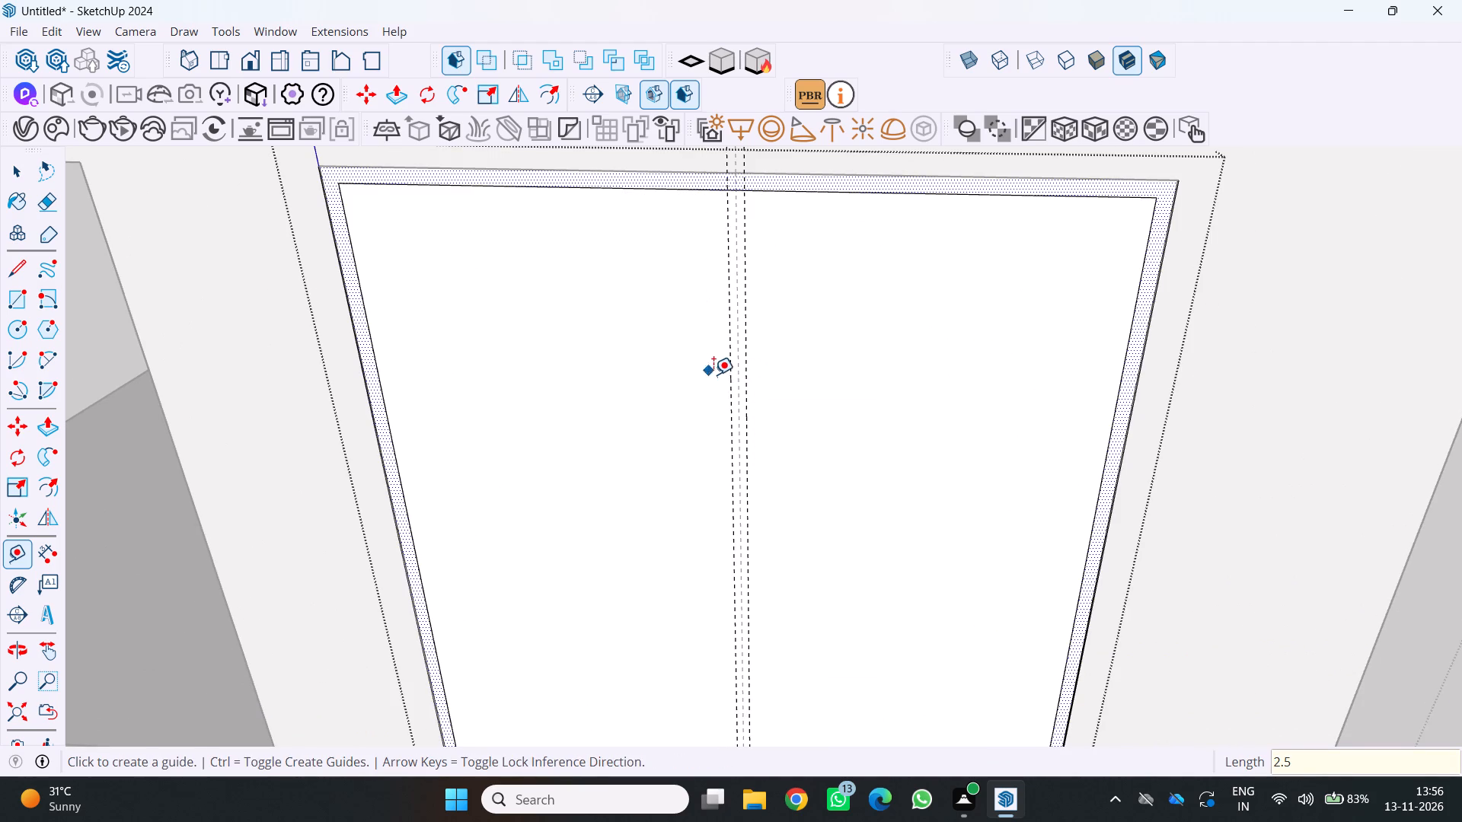
Draw a rectangle between the two outer guides, from the inner frame's top edge to its bottom edge, as the central divider.
scroll(729, 393, down, 9)
middle_drag(710, 444, 584, 450)
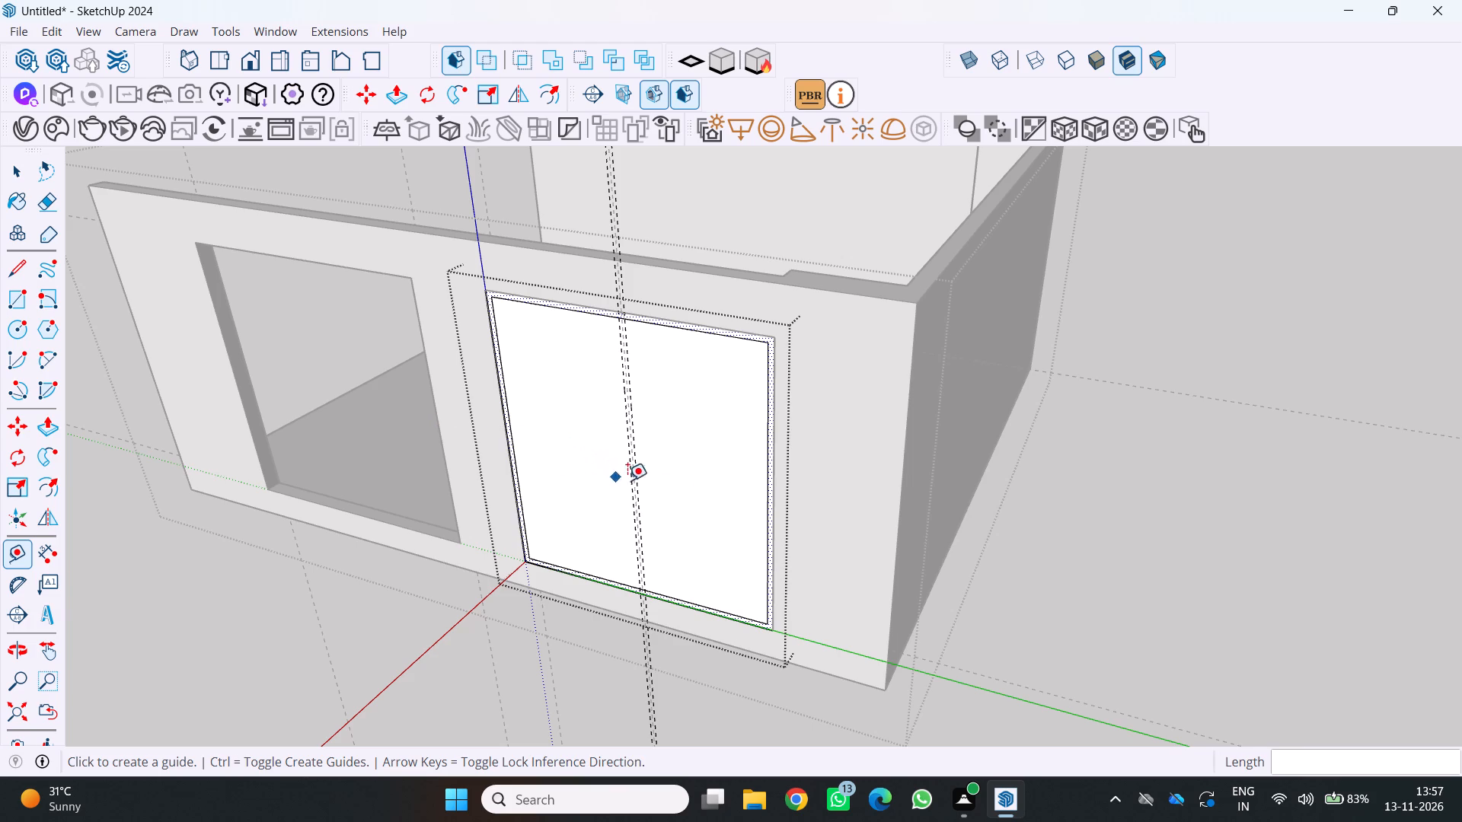
middle_drag(636, 483, 765, 460)
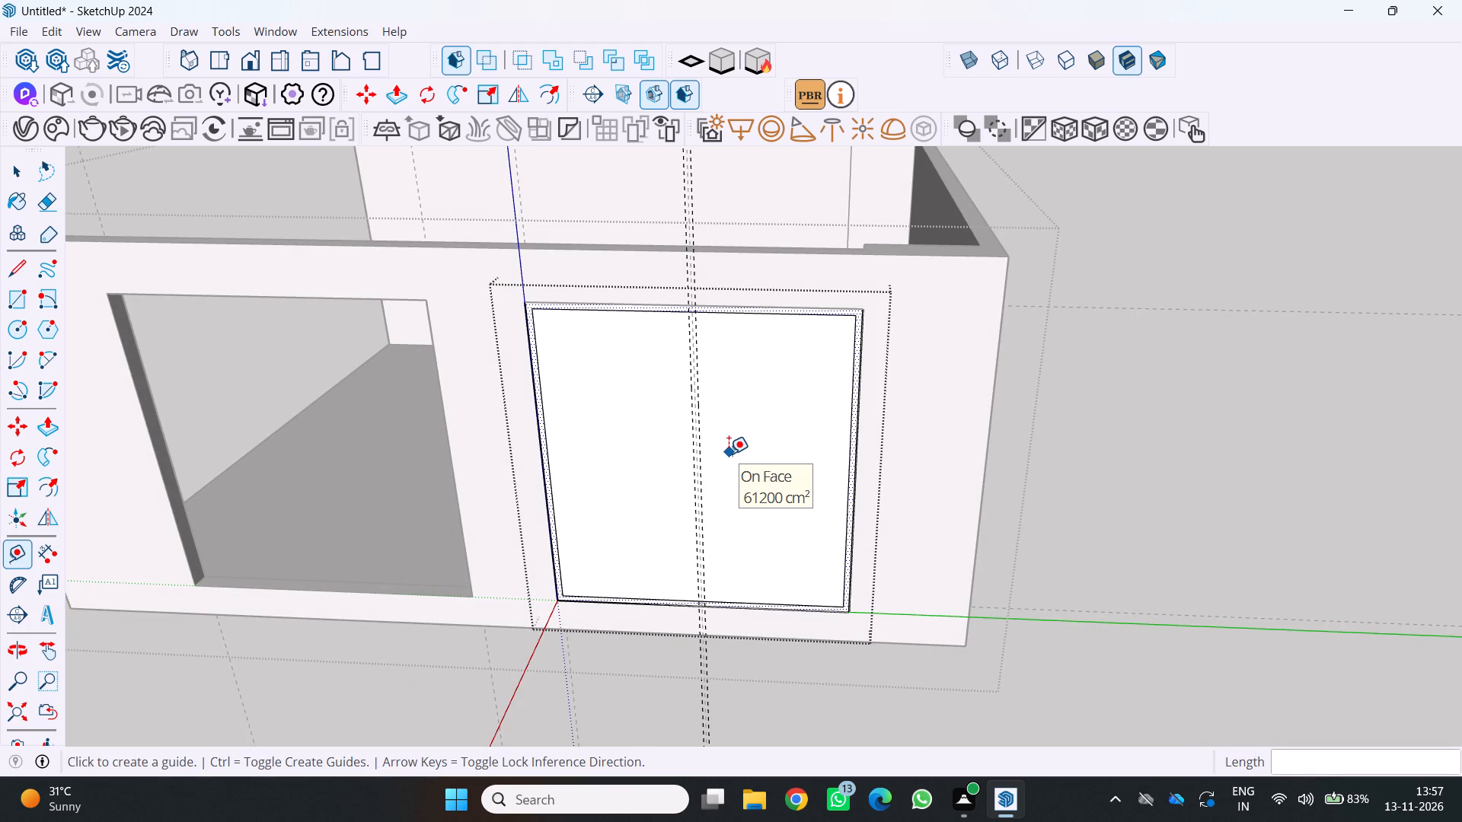
scroll(617, 360, up, 1)
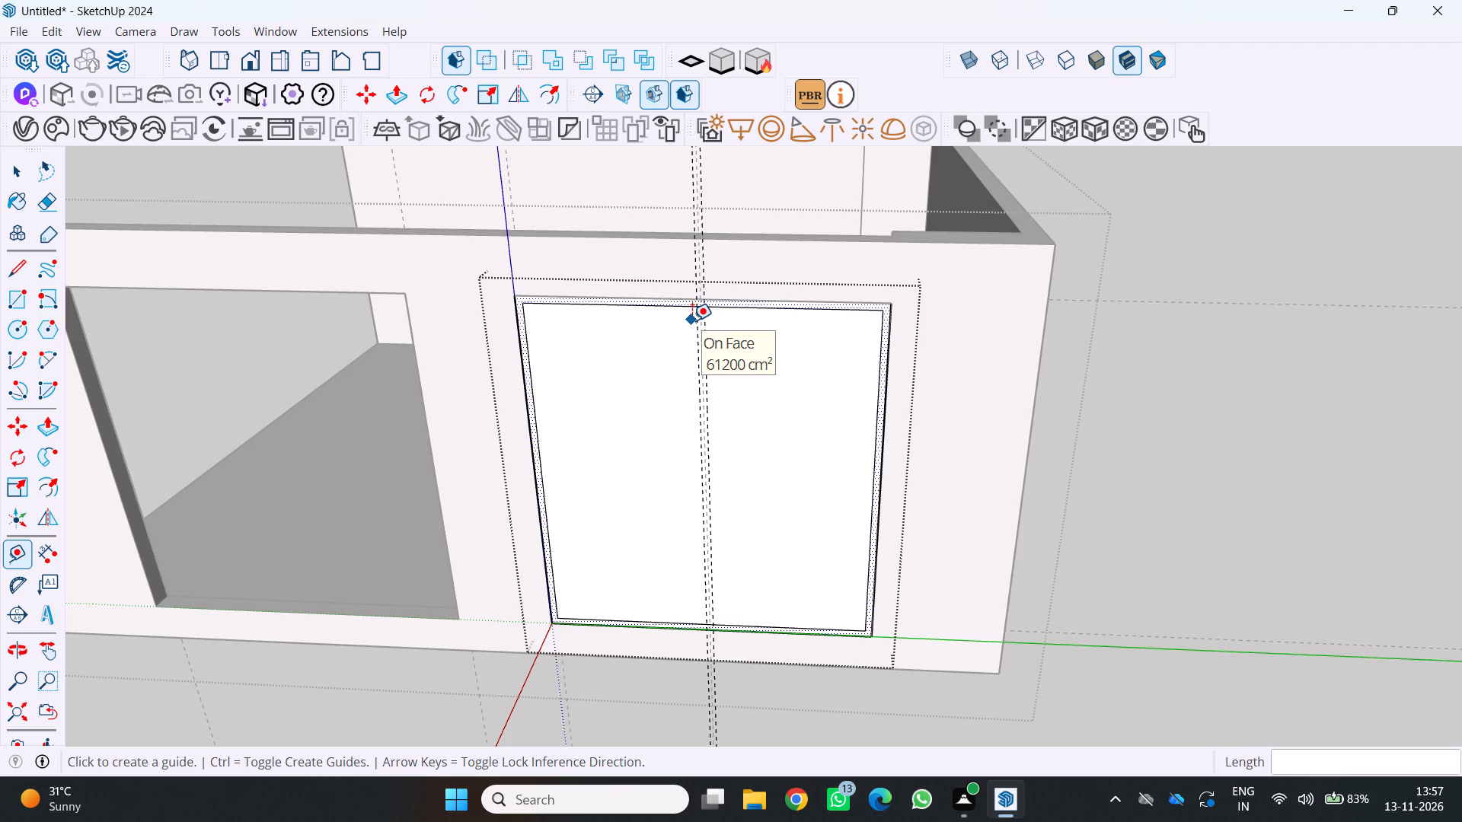
scroll(718, 311, up, 3)
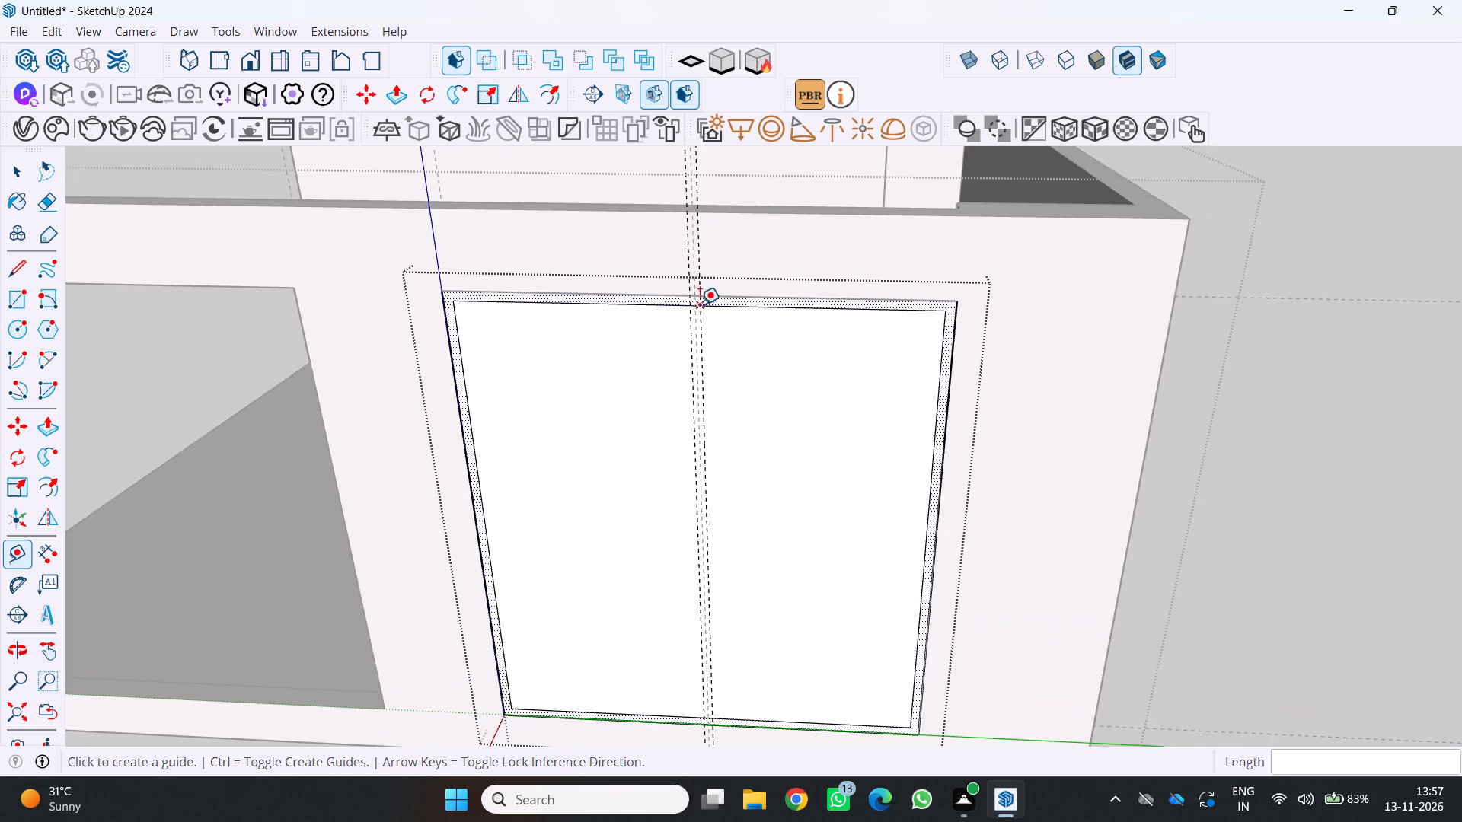
scroll(667, 307, up, 2)
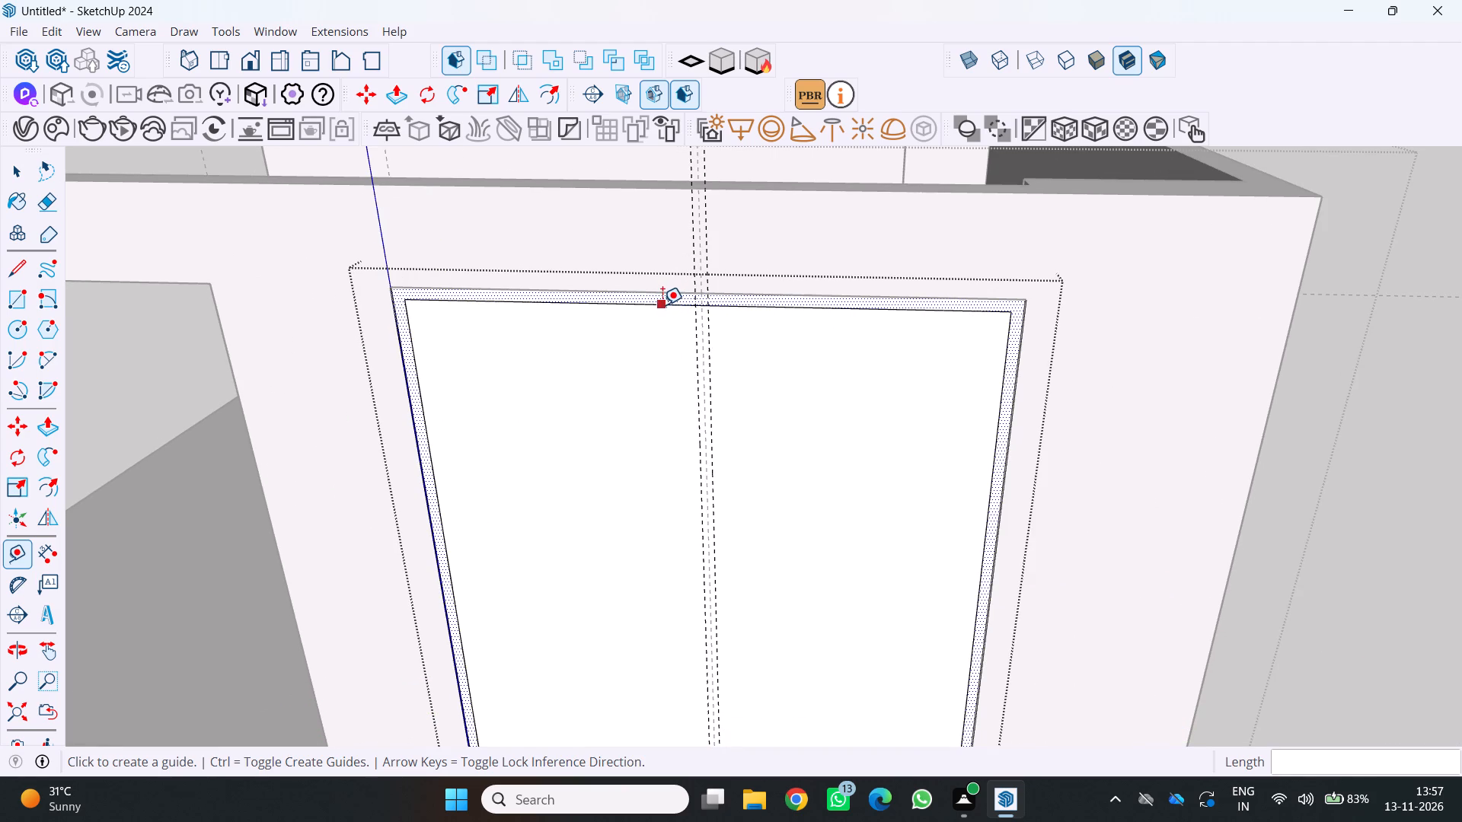
key(r)
scroll(659, 310, up, 3)
click(709, 303)
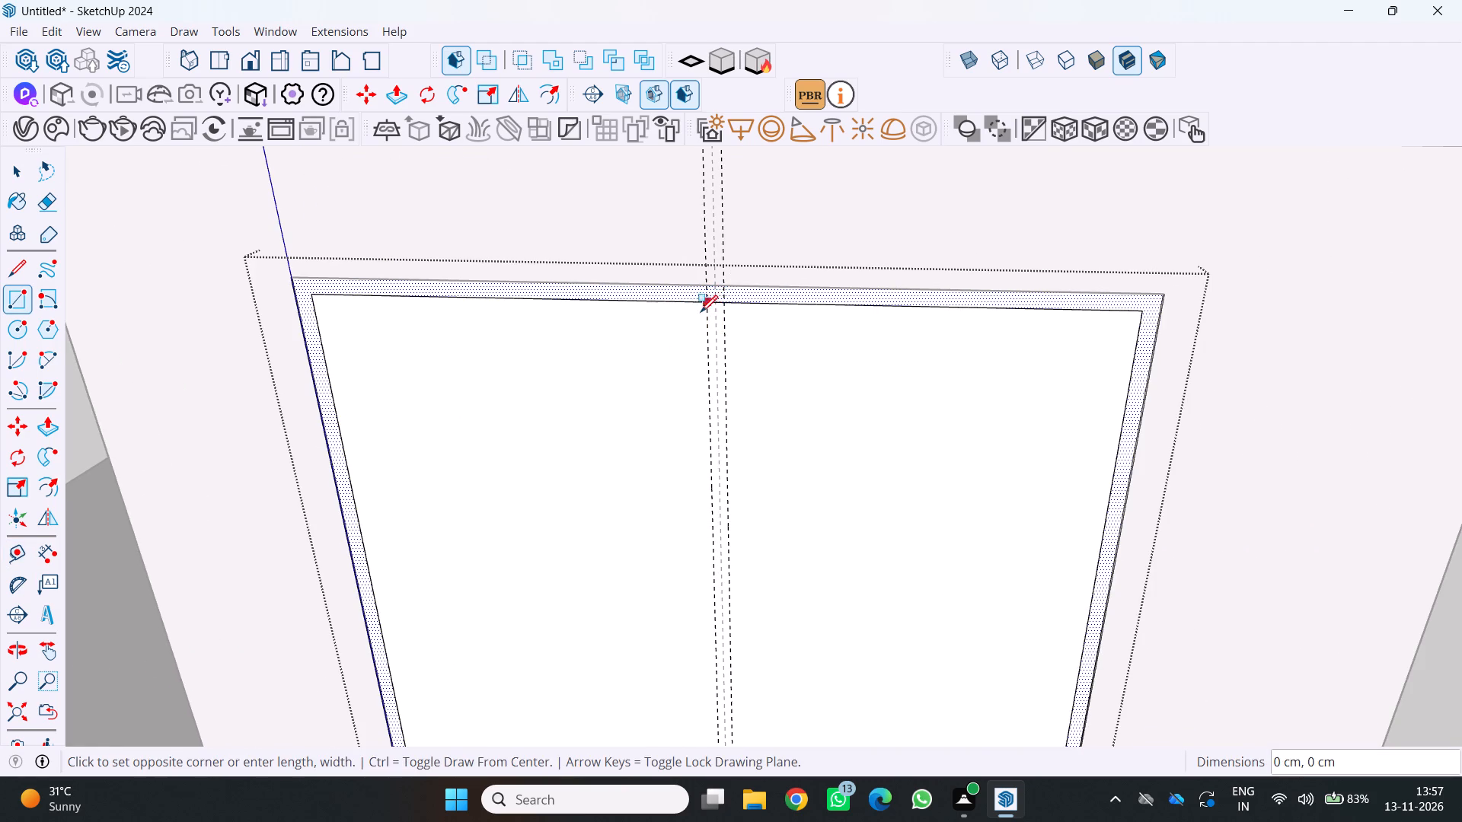
scroll(701, 313, down, 7)
scroll(672, 751, up, 1)
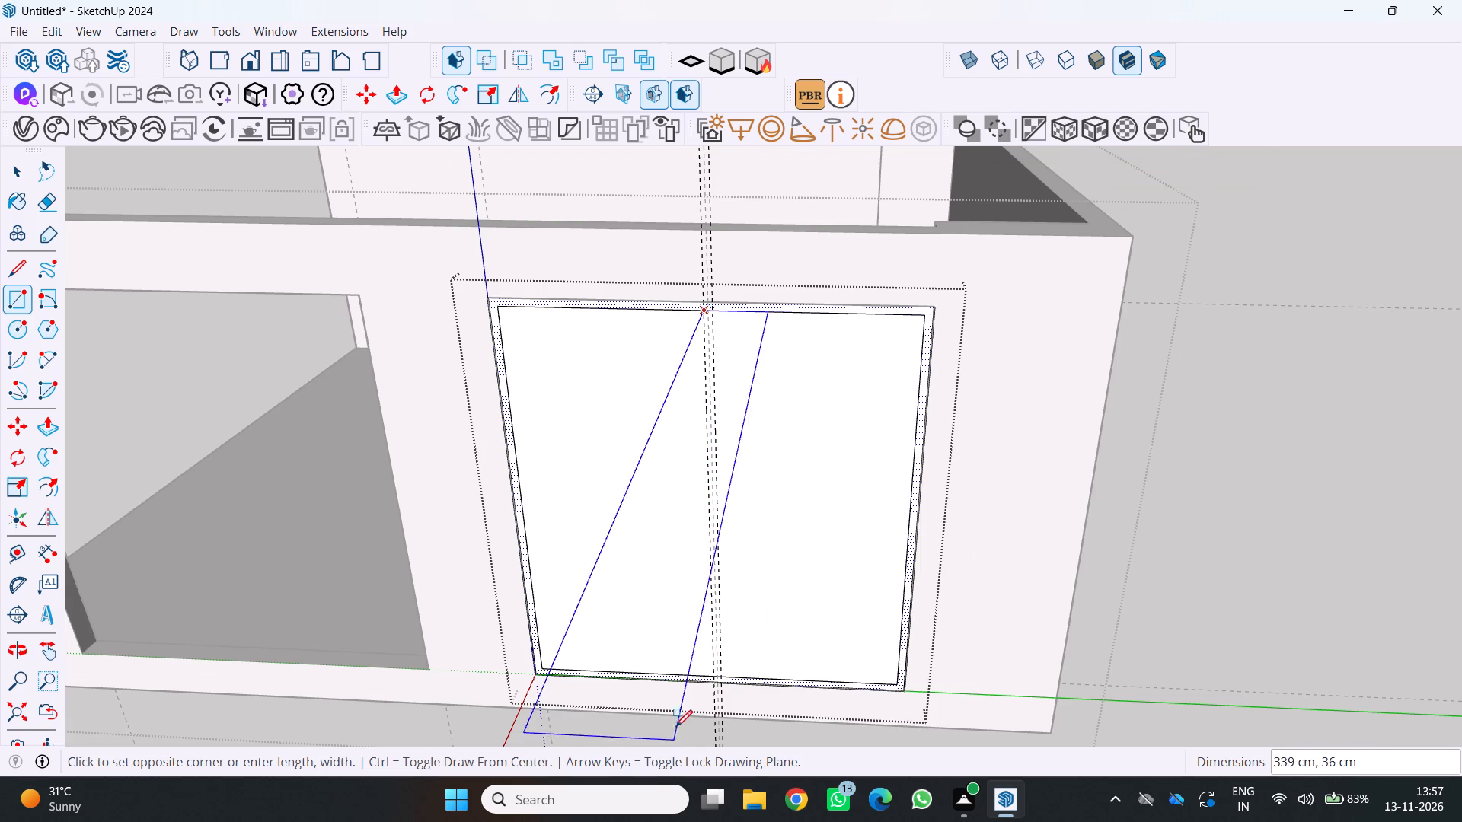
scroll(709, 682, up, 10)
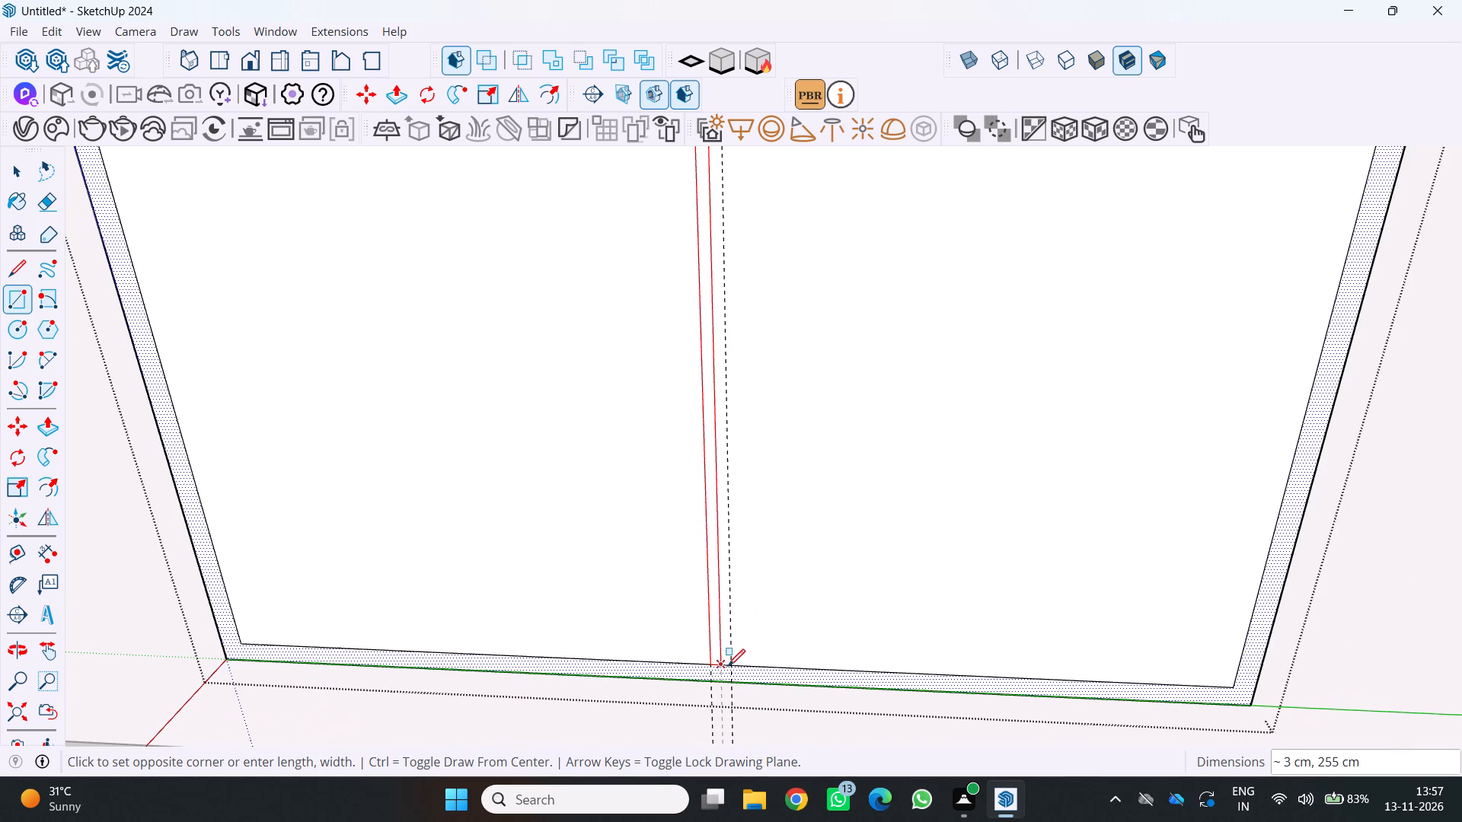
click(730, 667)
scroll(749, 662, down, 3)
key(v)
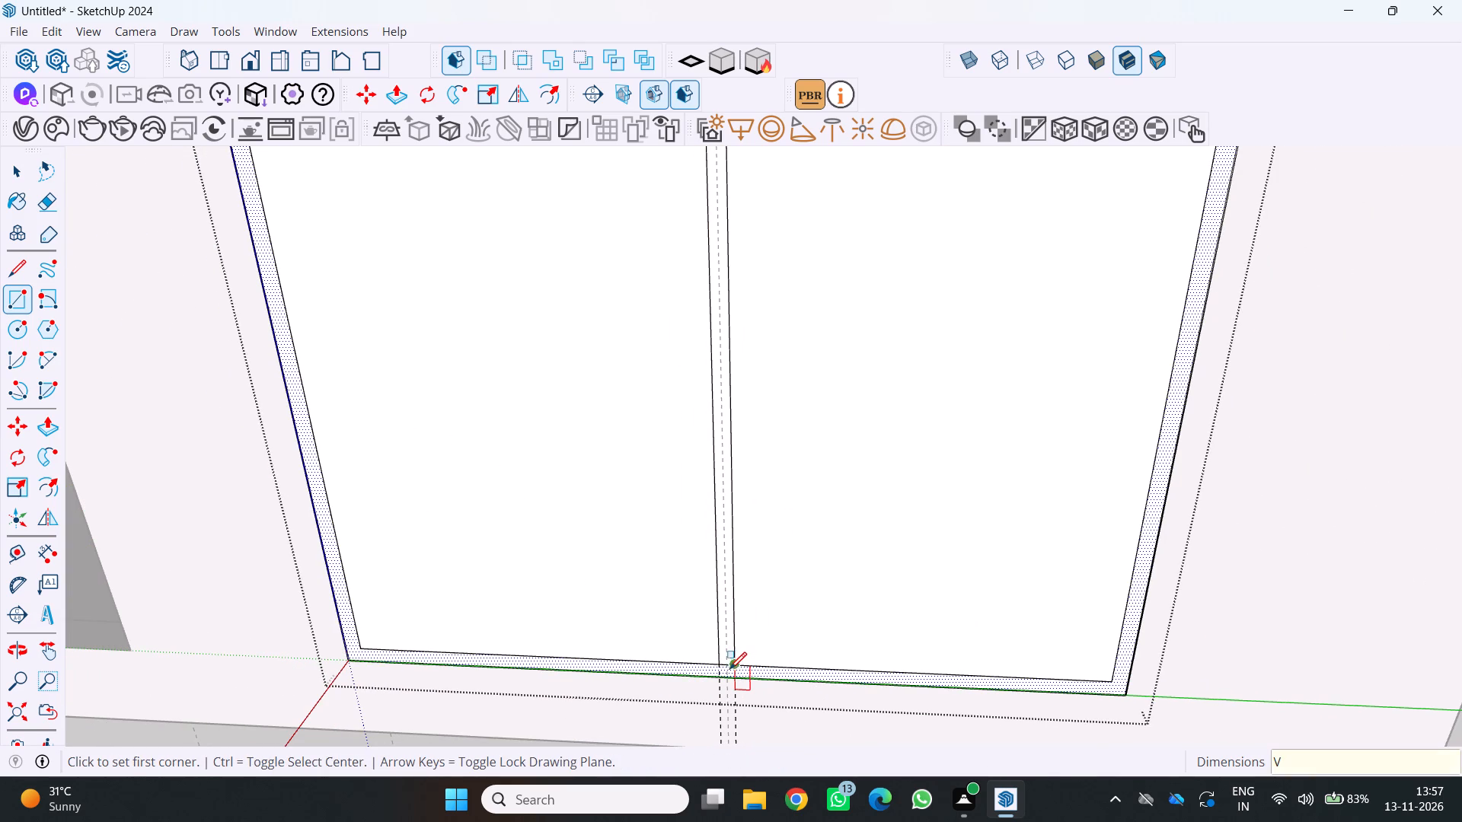
key(space)
key(space)
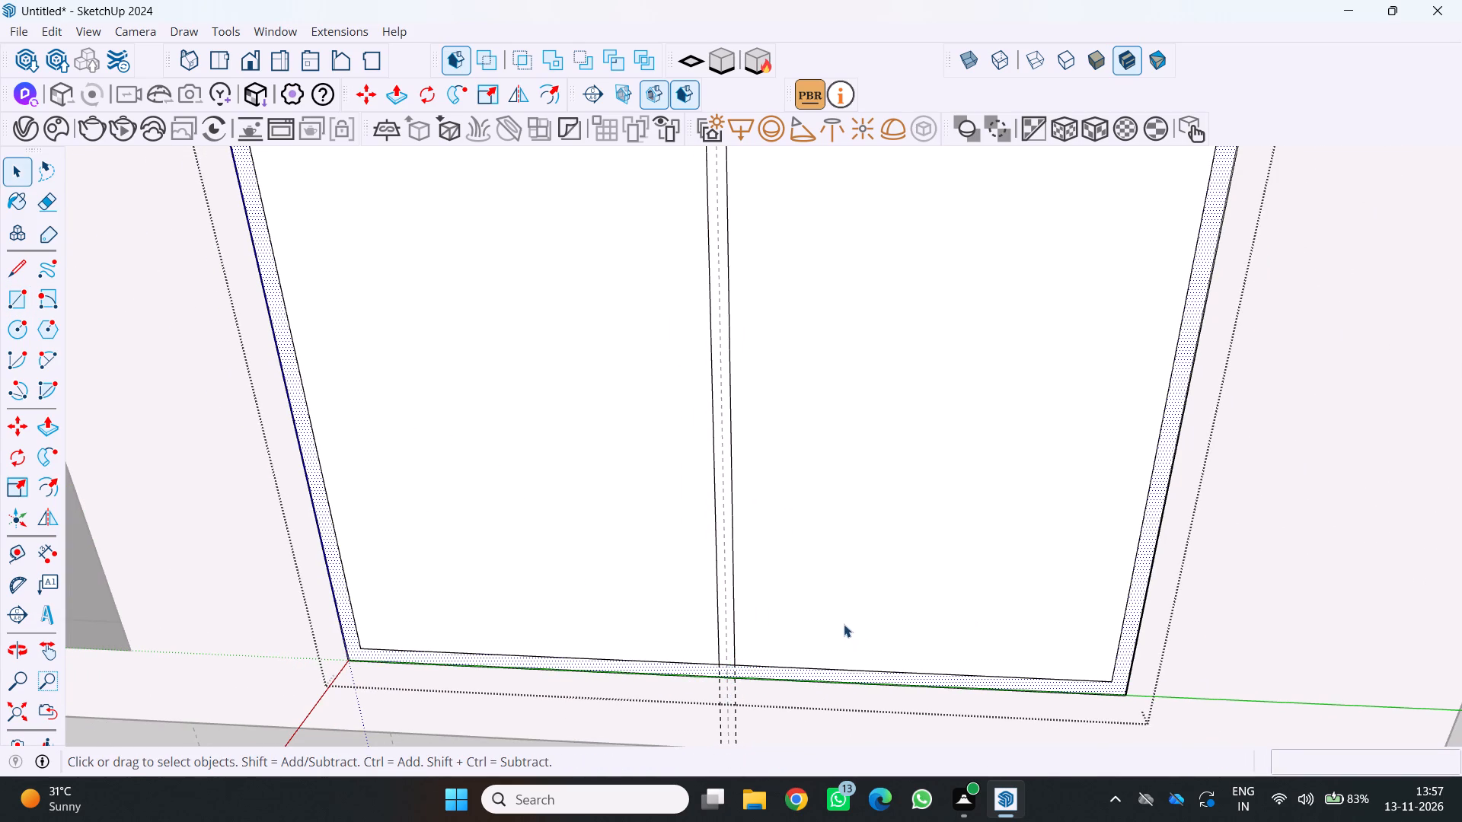
Close the window group and delete all guides from the model.
click(844, 624)
key(space)
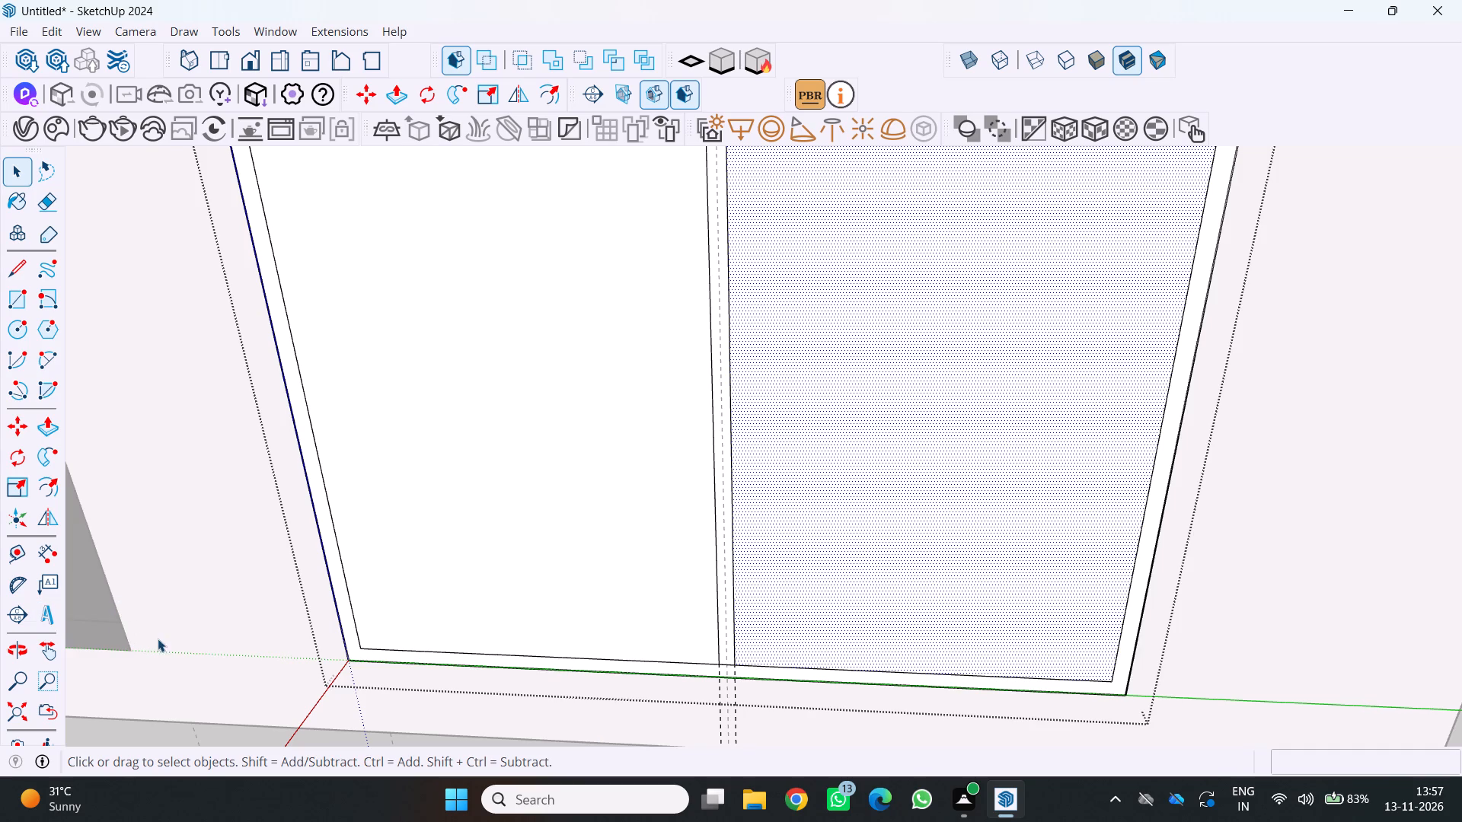
click(162, 641)
scroll(194, 632, down, 2)
middle_drag(199, 634, 273, 573)
middle_drag(752, 706, 716, 699)
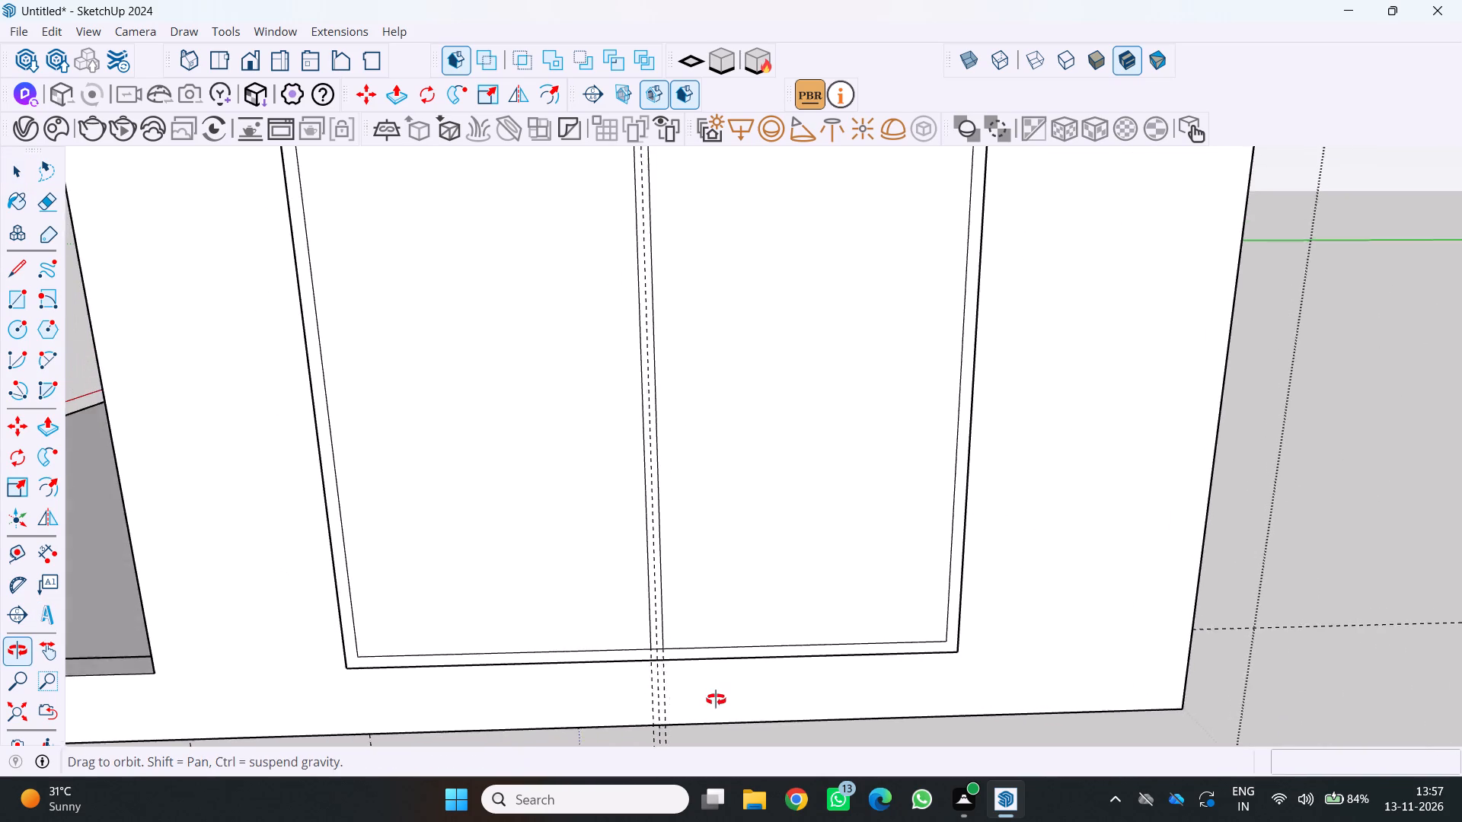
middle_drag(716, 699, 698, 703)
click(48, 27)
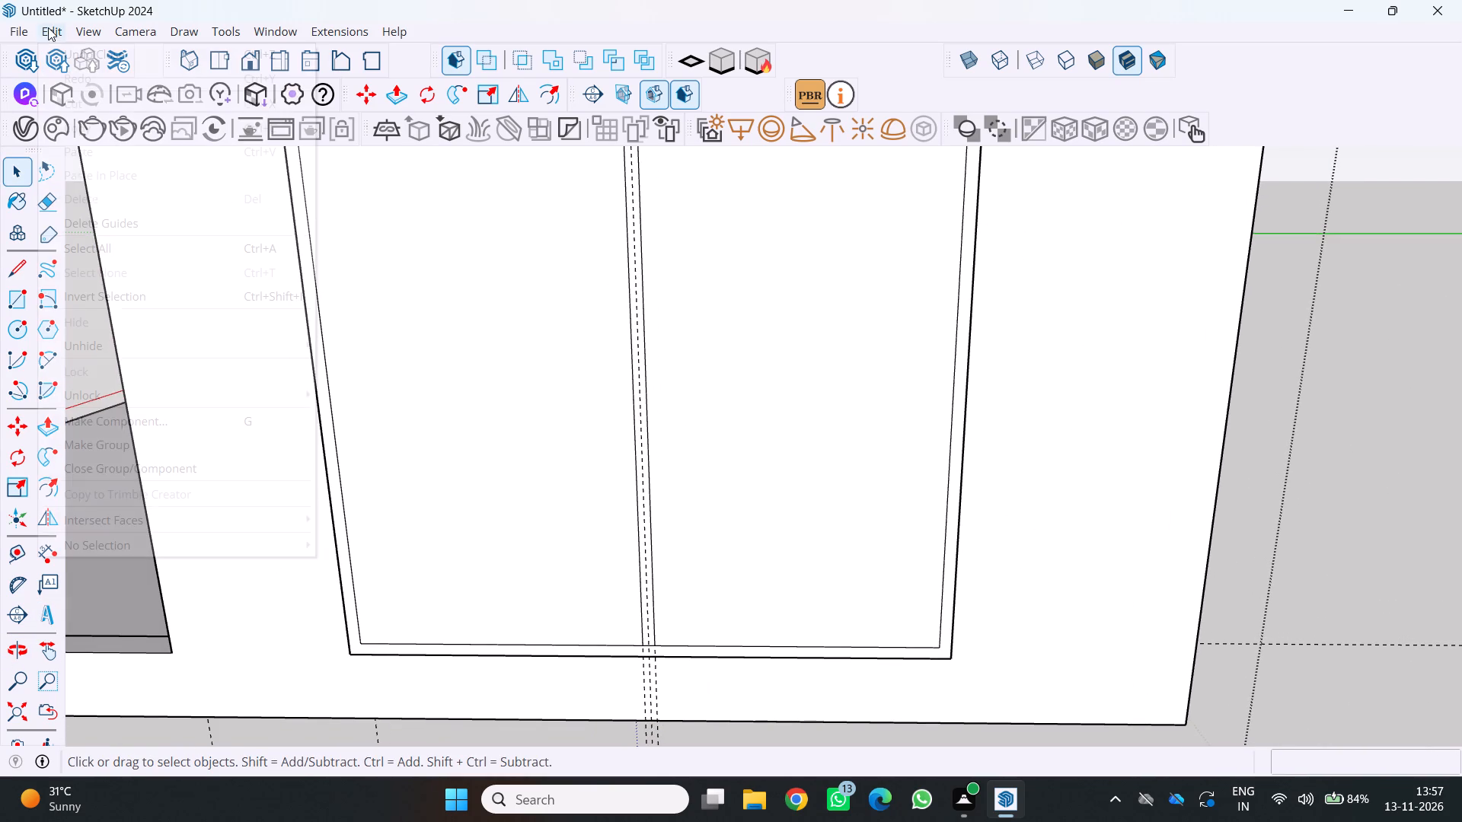
click(109, 228)
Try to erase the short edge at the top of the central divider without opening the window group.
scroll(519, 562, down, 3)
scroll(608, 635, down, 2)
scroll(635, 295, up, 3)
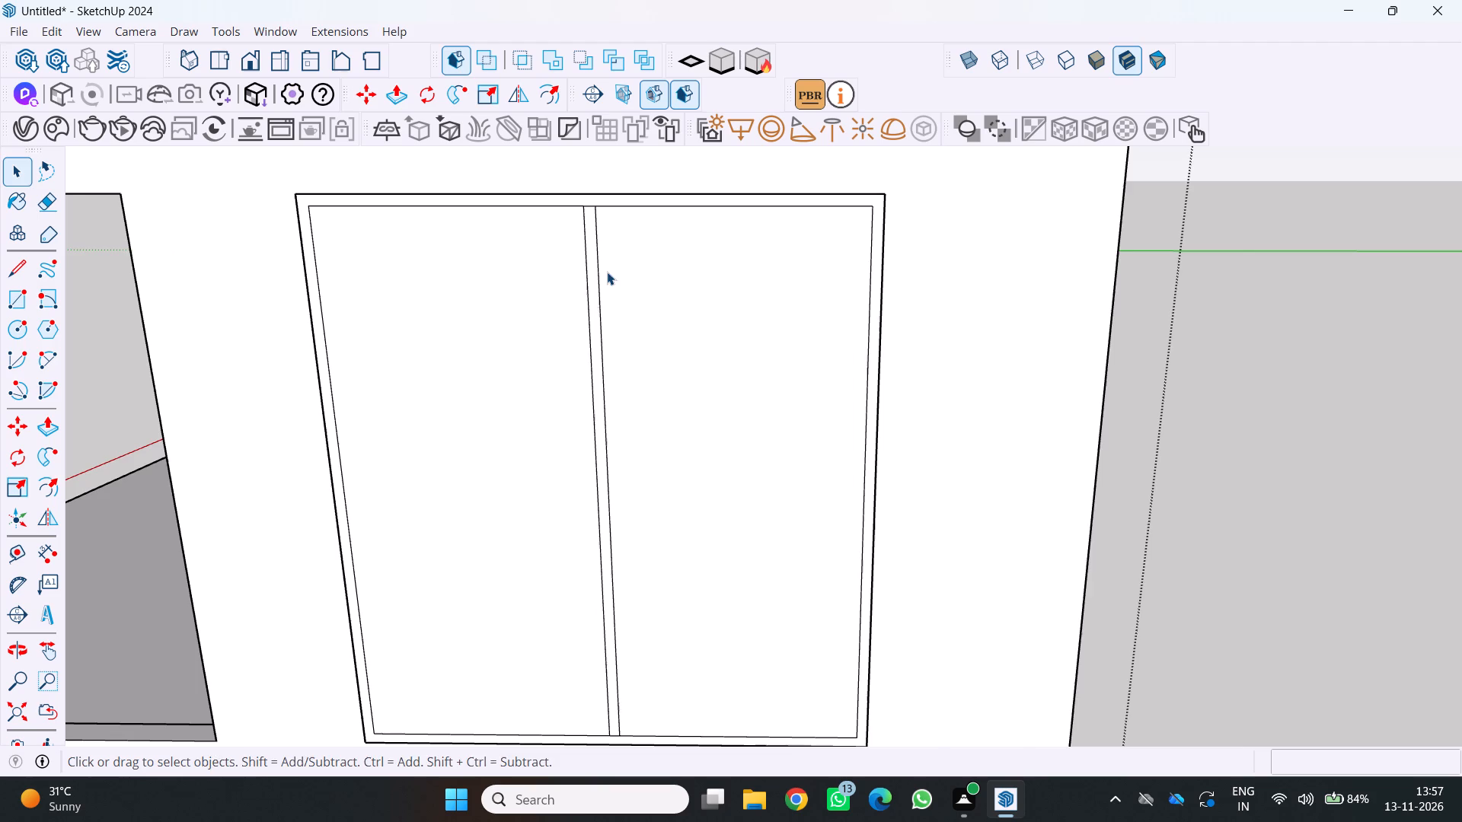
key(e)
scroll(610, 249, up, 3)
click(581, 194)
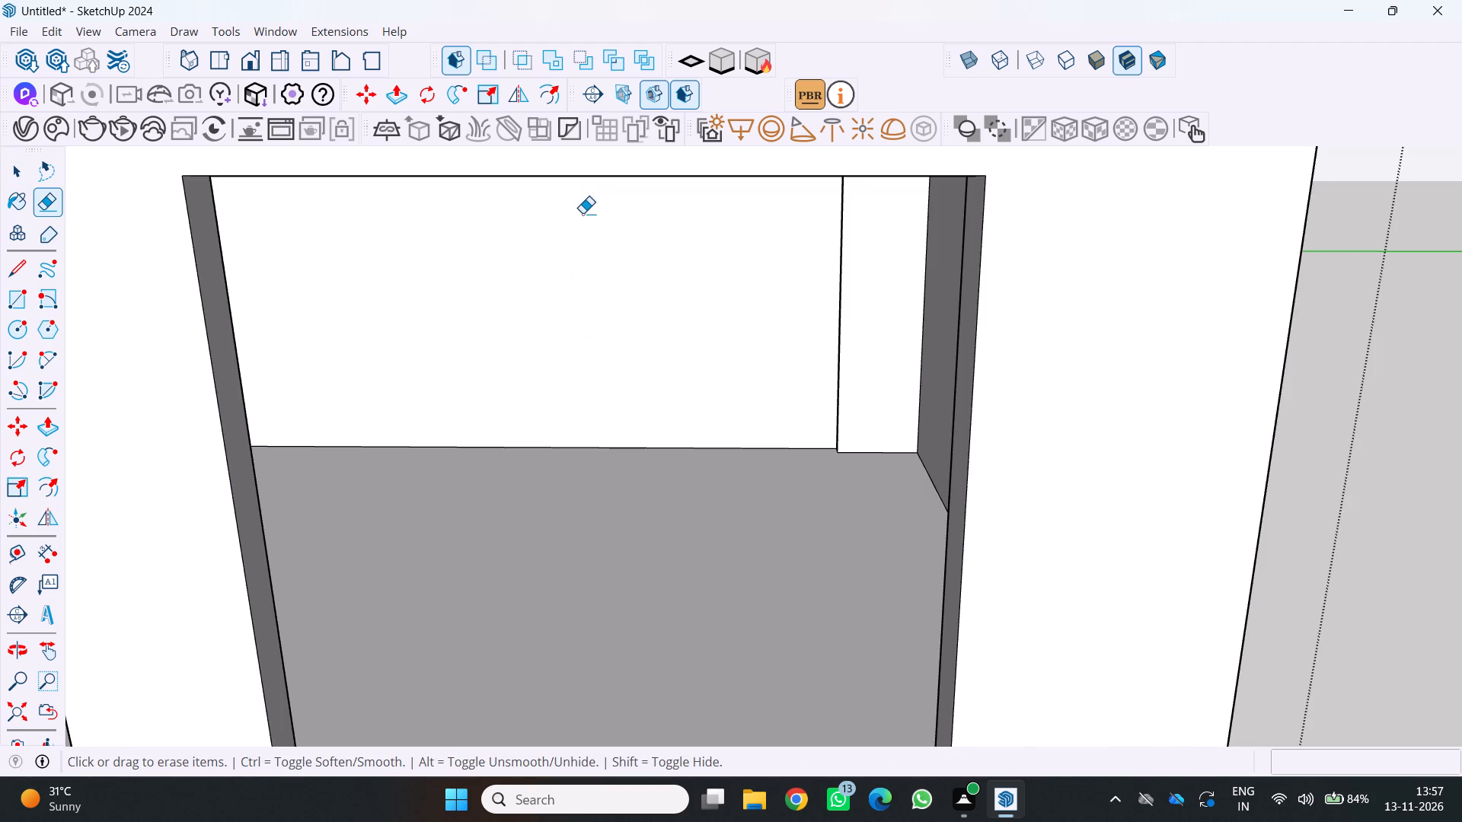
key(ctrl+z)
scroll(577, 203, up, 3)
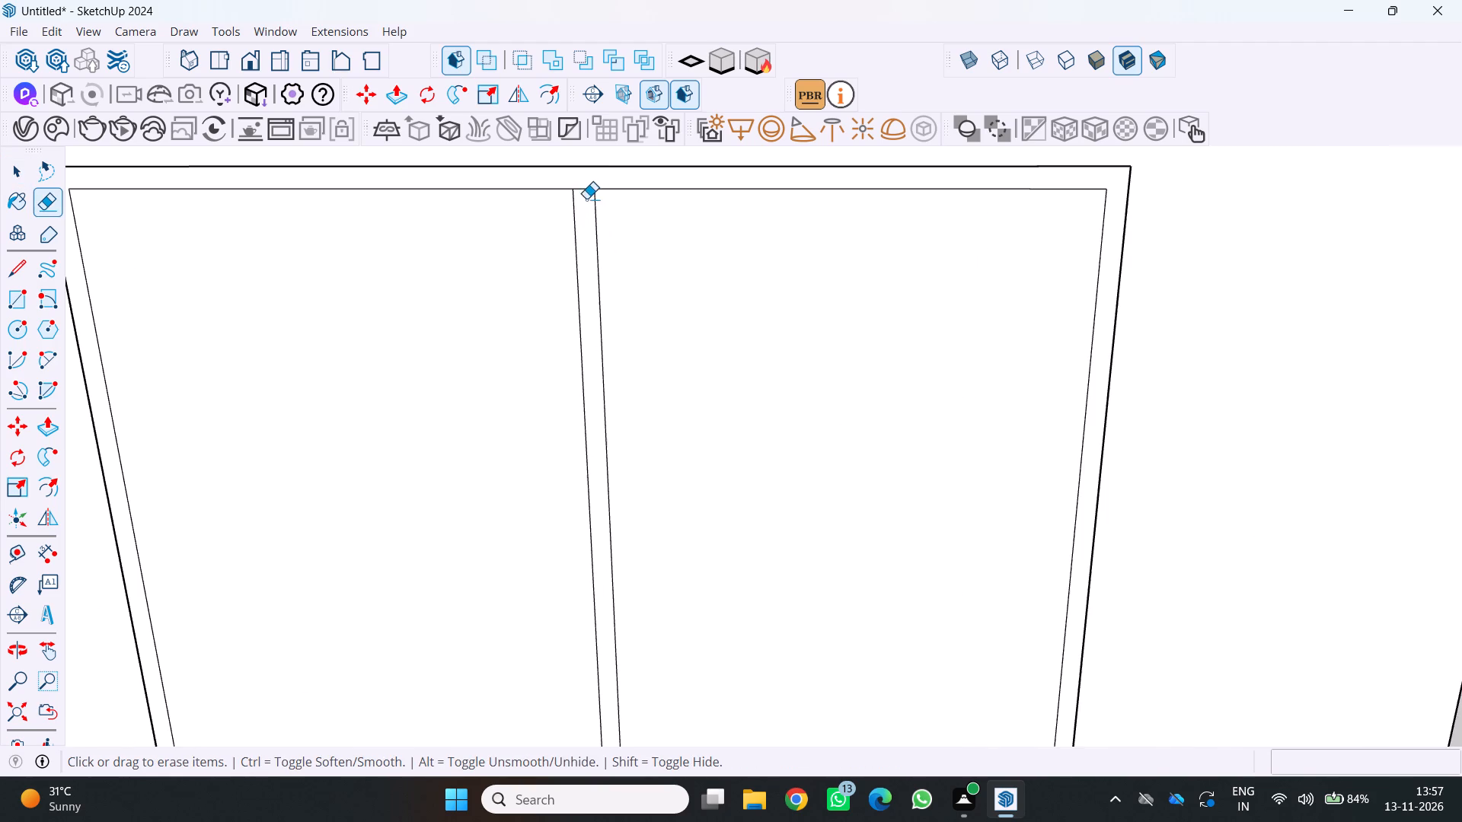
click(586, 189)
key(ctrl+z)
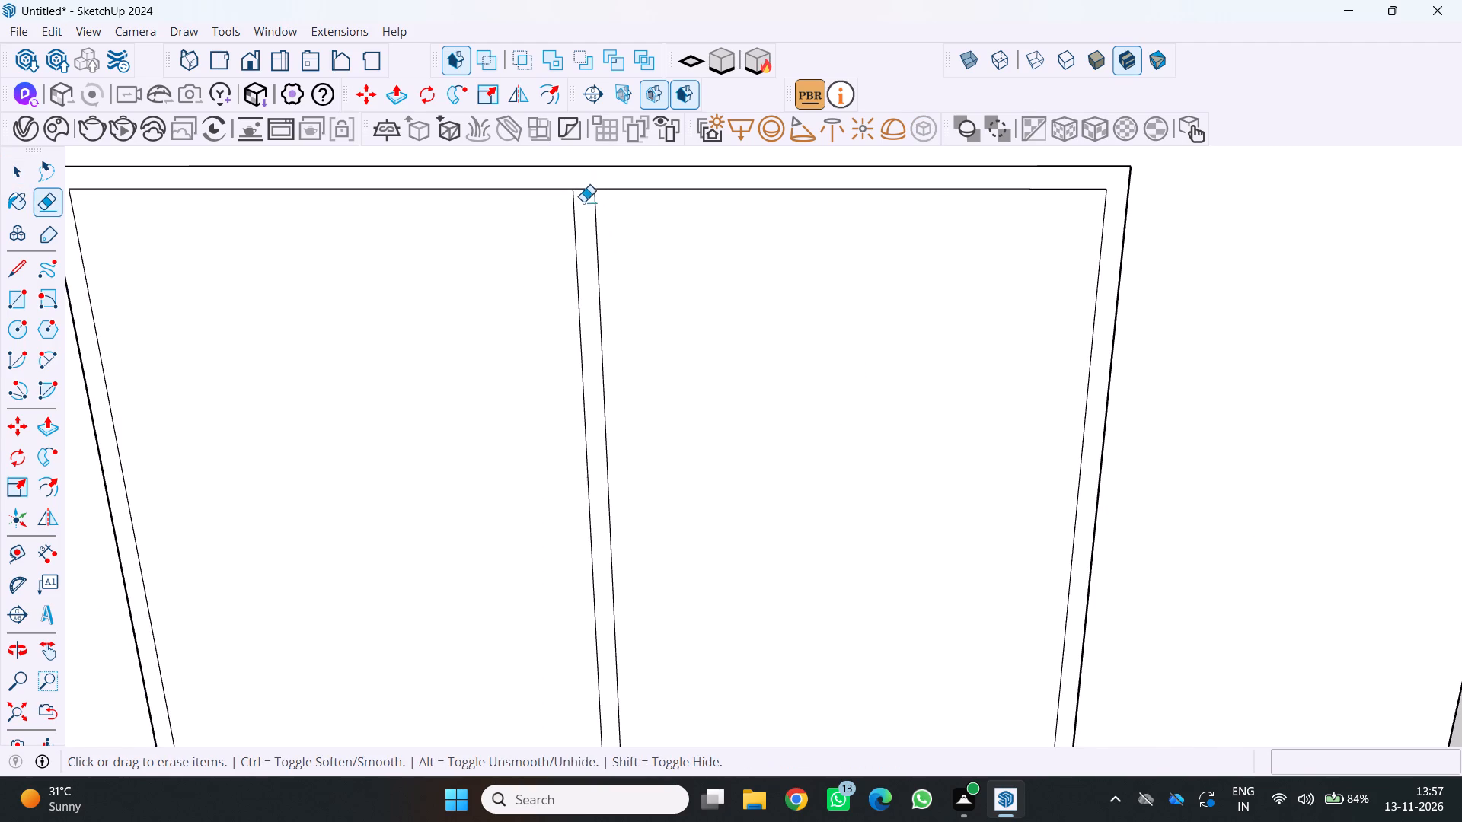
Open the window group and erase the short edge between the central divider's top end and the frame border.
key(space)
click(586, 201)
click(586, 201)
triple_click(586, 201)
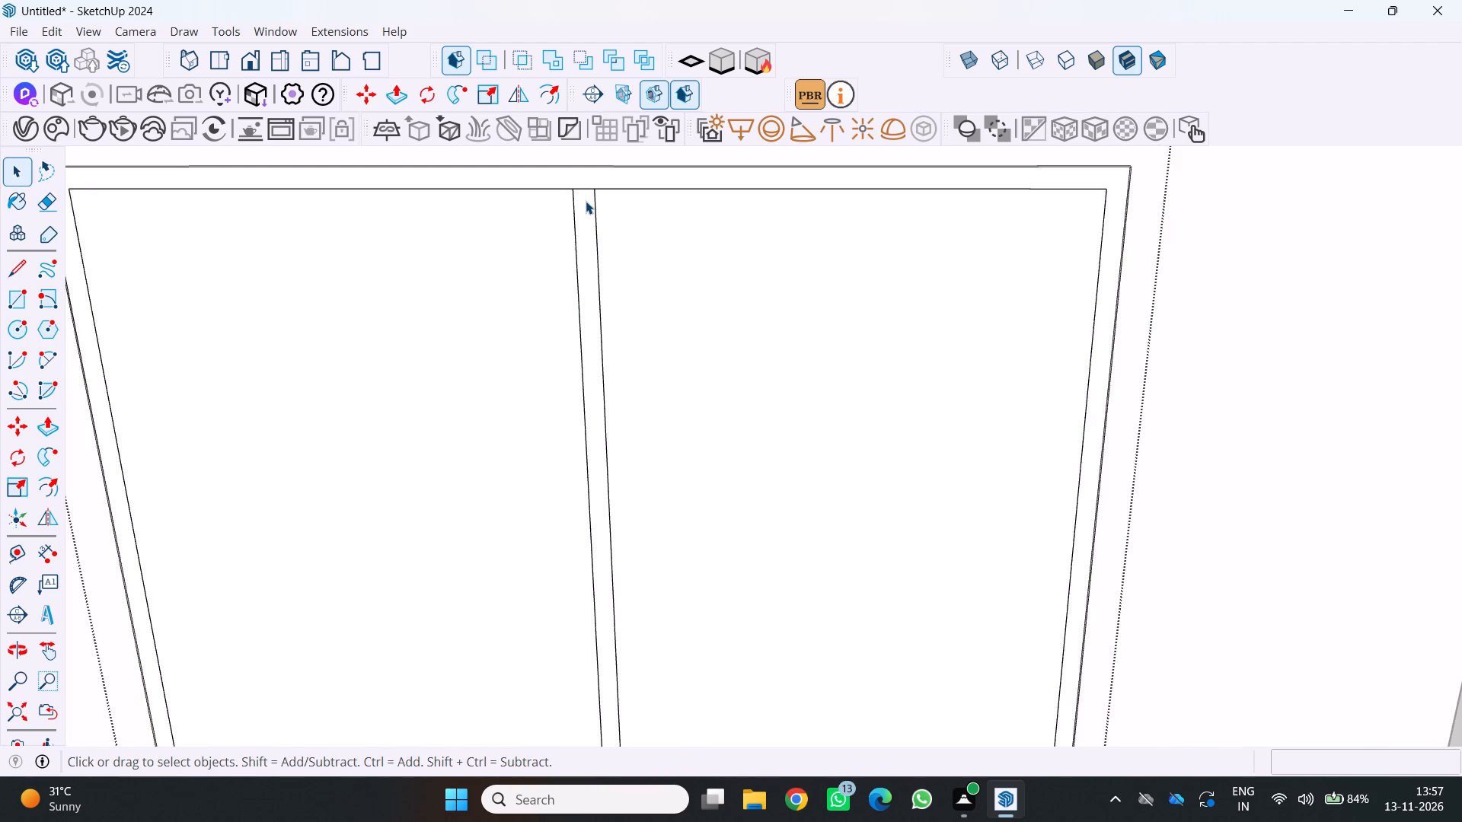
triple_click(586, 201)
triple_click(586, 201)
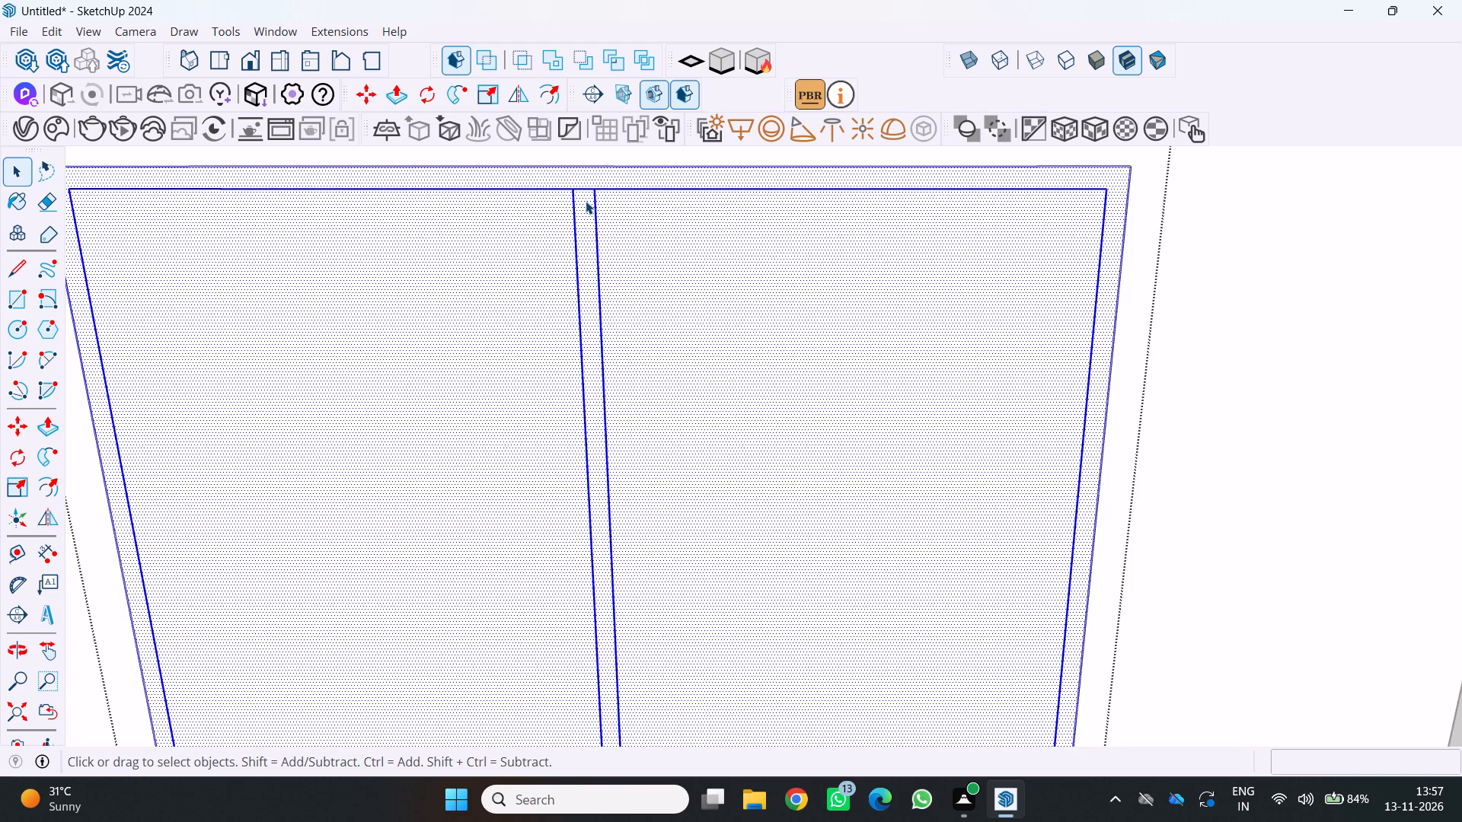
double_click(586, 201)
key(e)
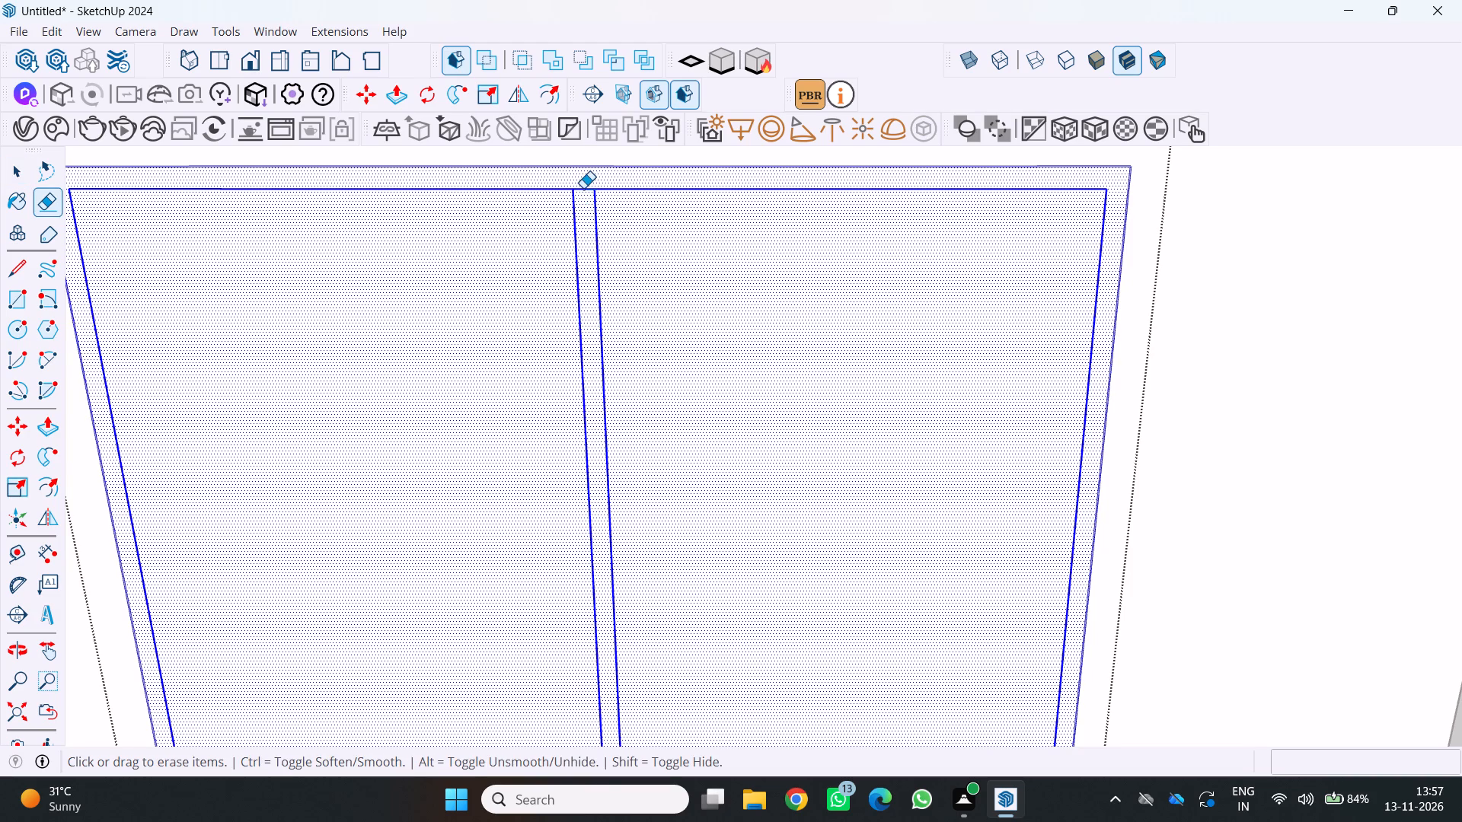
click(583, 188)
Erase the short edge between the central divider's bottom end and the frame border.
scroll(584, 221, down, 6)
scroll(594, 321, down, 3)
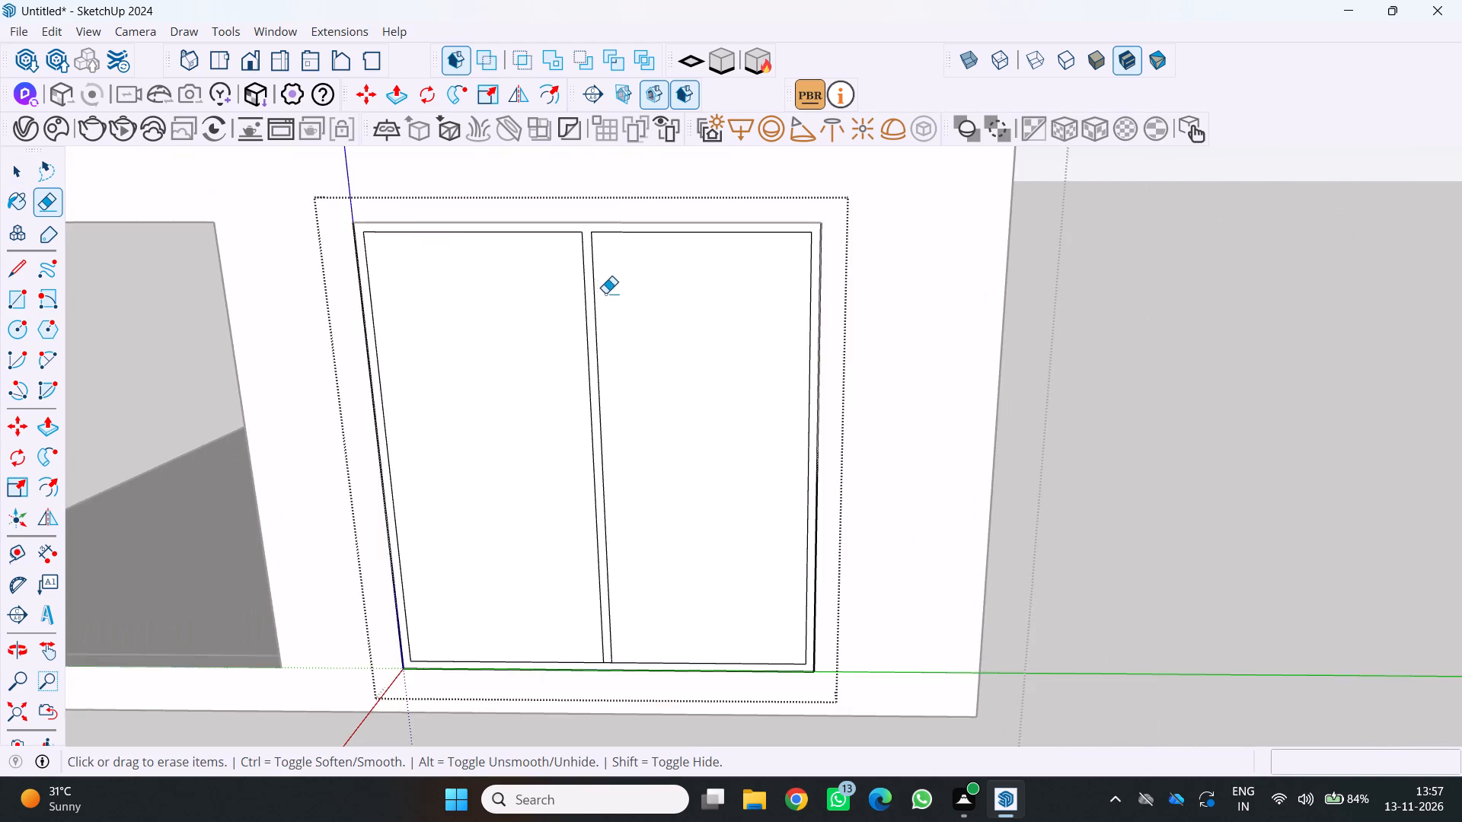
scroll(604, 303, down, 1)
scroll(574, 745, up, 11)
scroll(598, 578, up, 4)
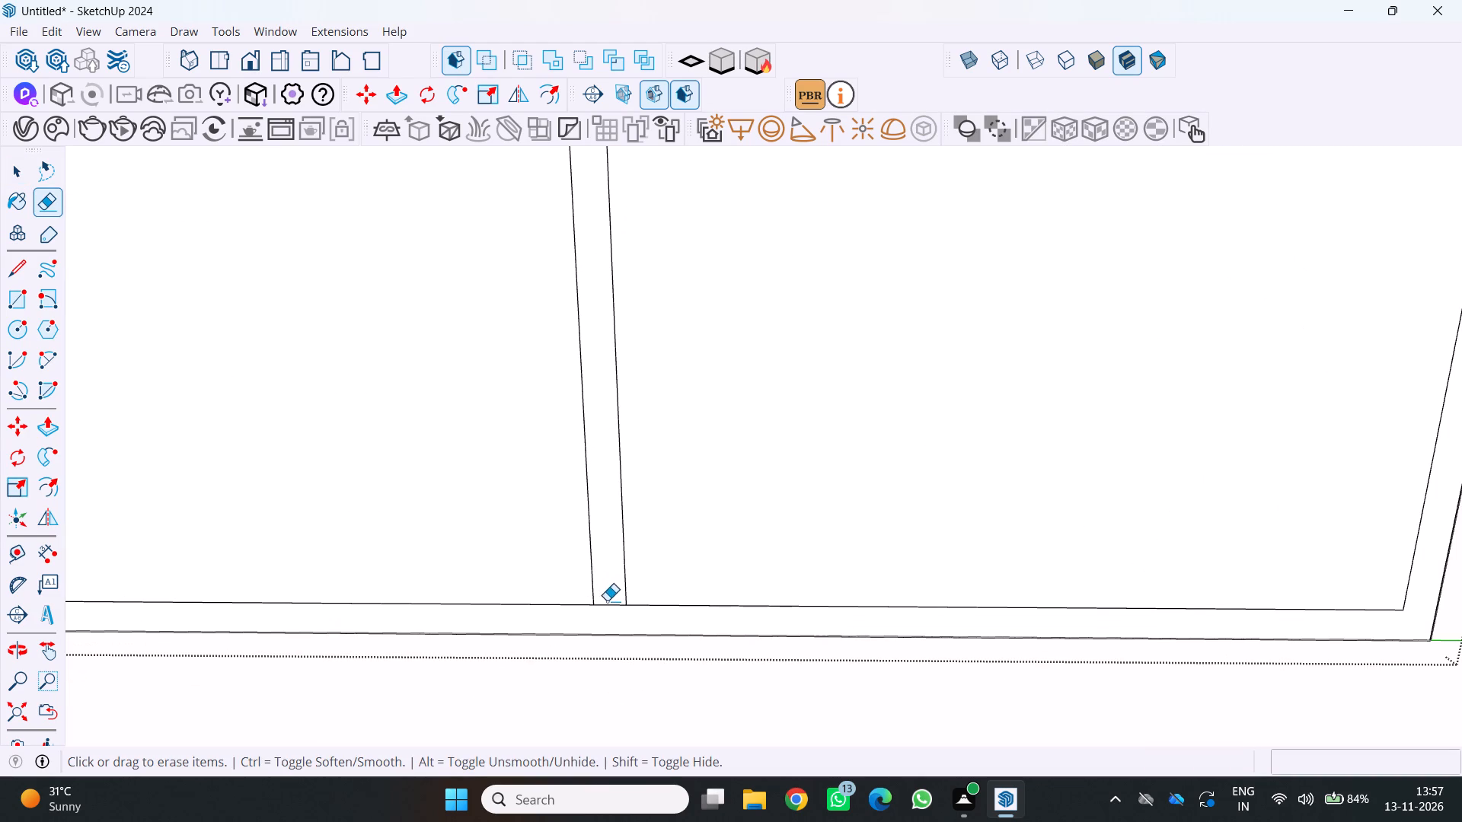
click(609, 604)
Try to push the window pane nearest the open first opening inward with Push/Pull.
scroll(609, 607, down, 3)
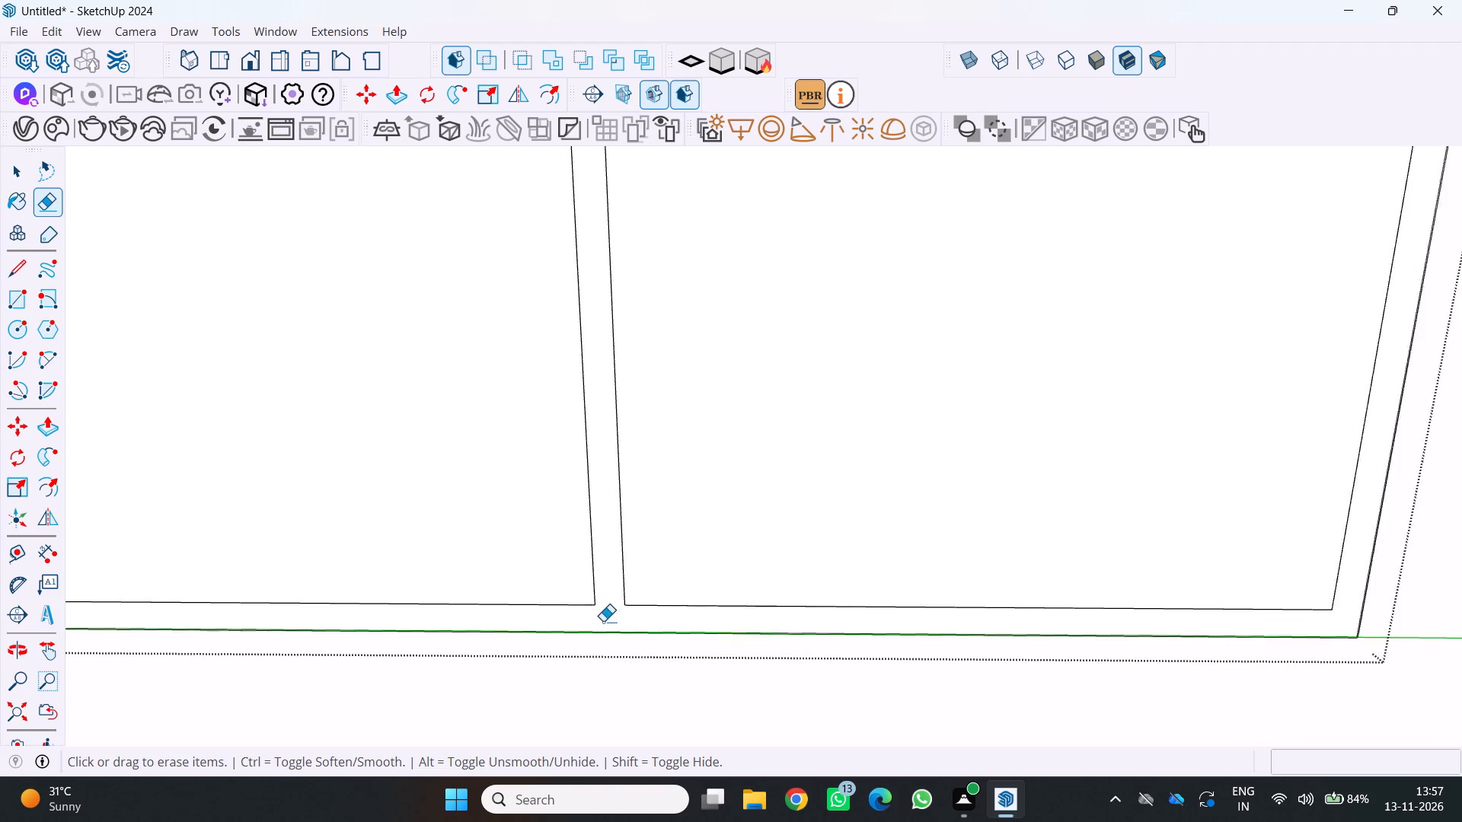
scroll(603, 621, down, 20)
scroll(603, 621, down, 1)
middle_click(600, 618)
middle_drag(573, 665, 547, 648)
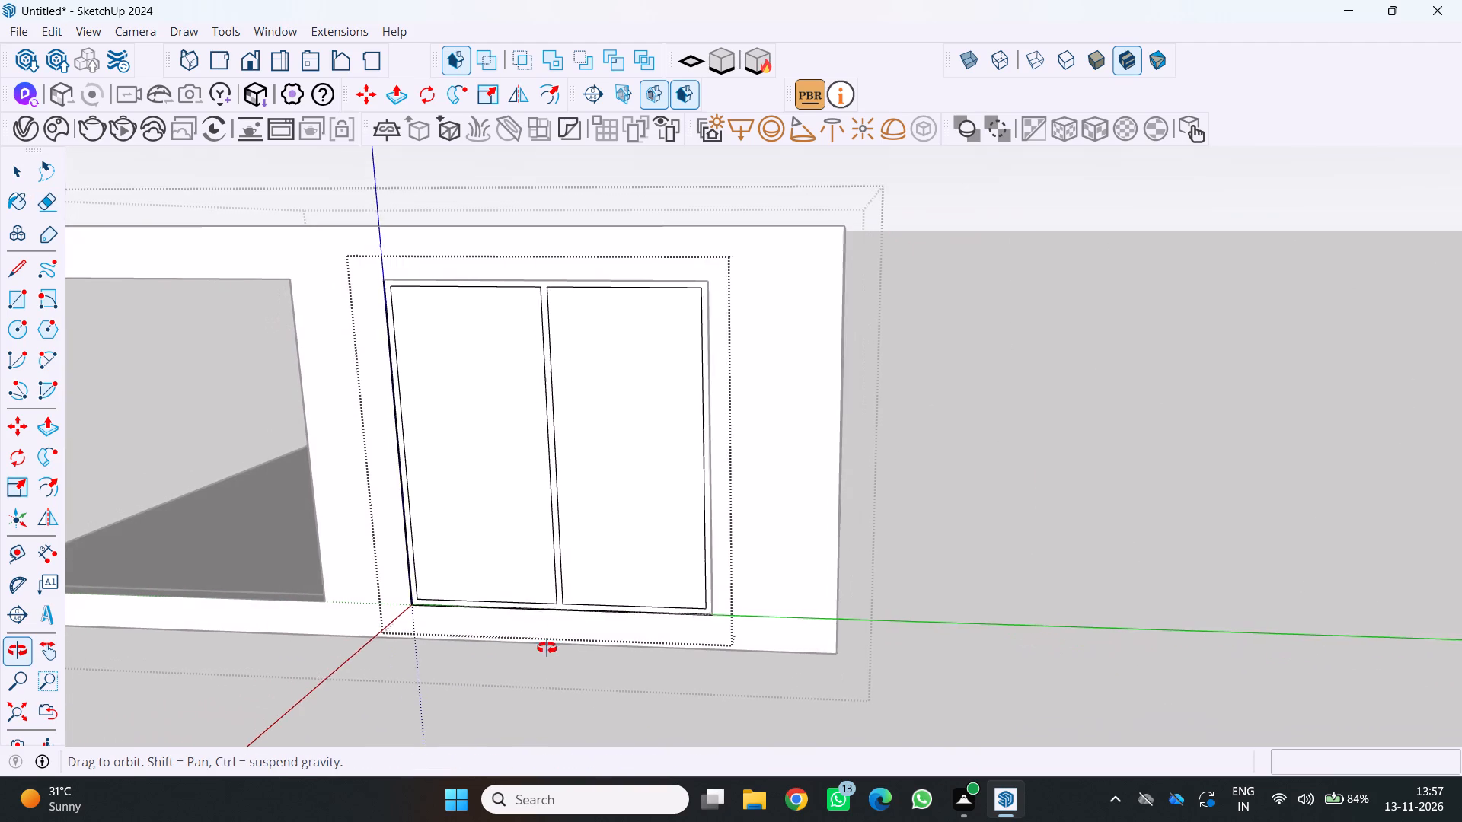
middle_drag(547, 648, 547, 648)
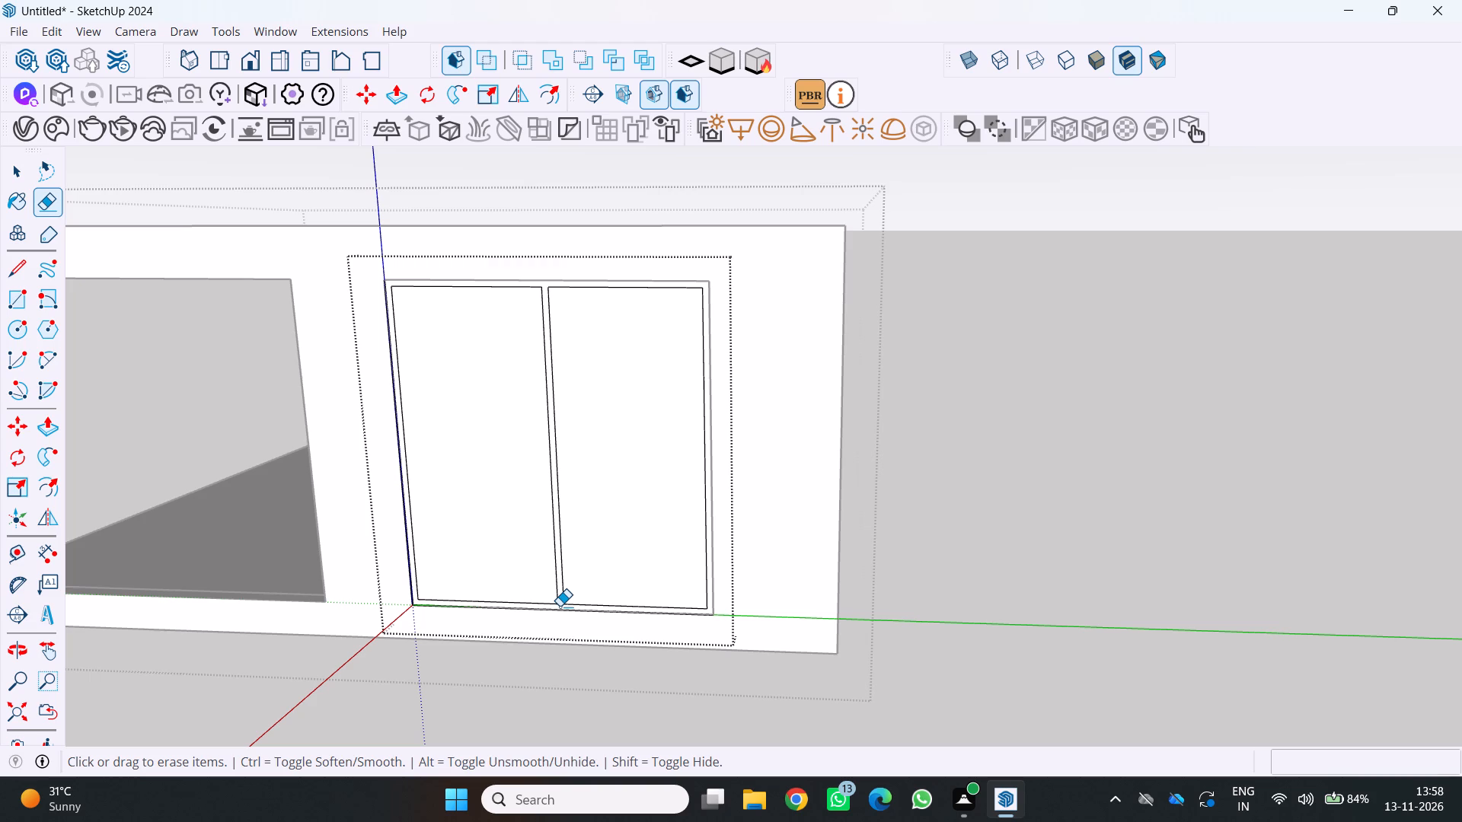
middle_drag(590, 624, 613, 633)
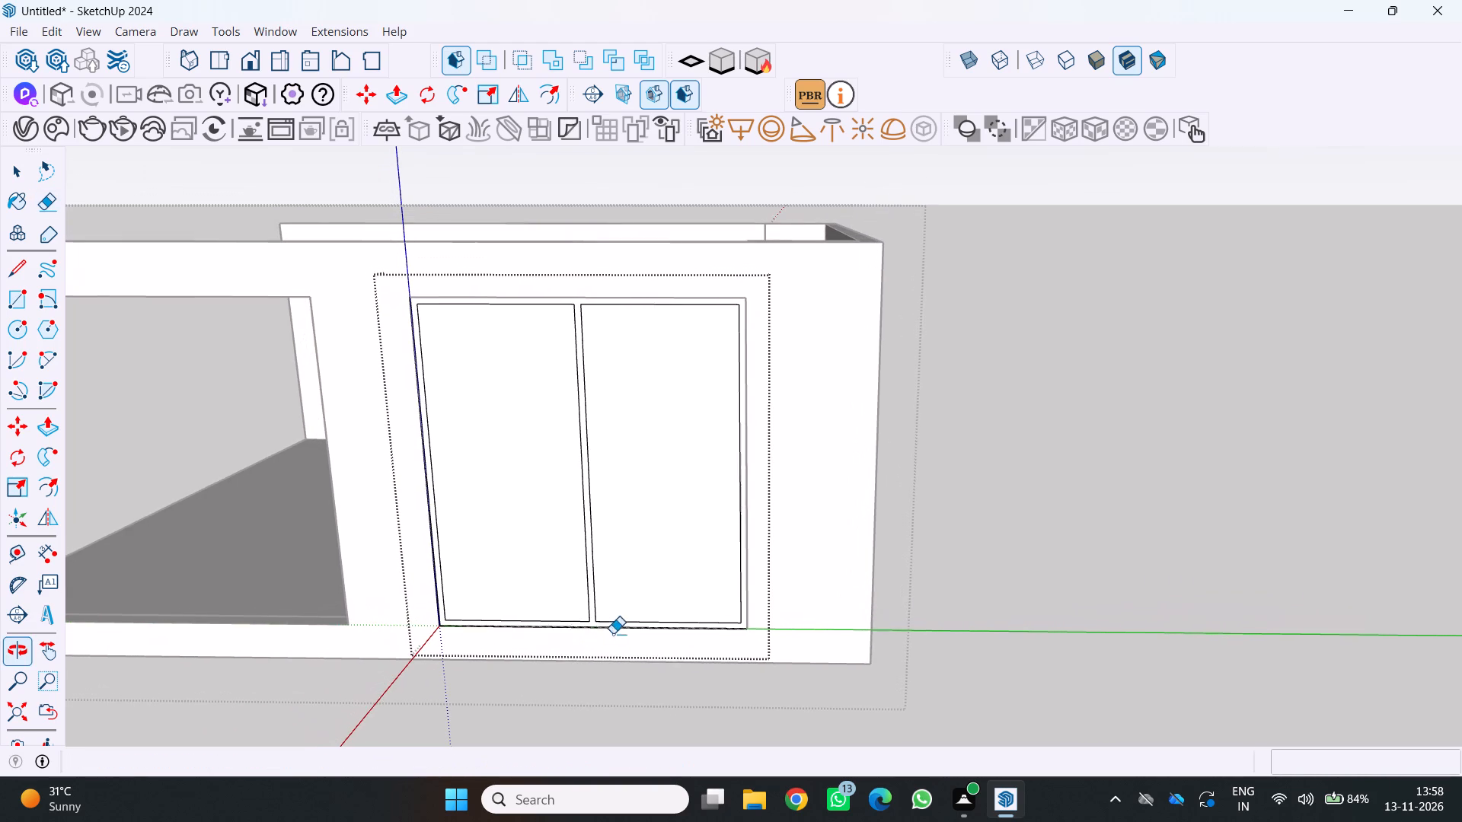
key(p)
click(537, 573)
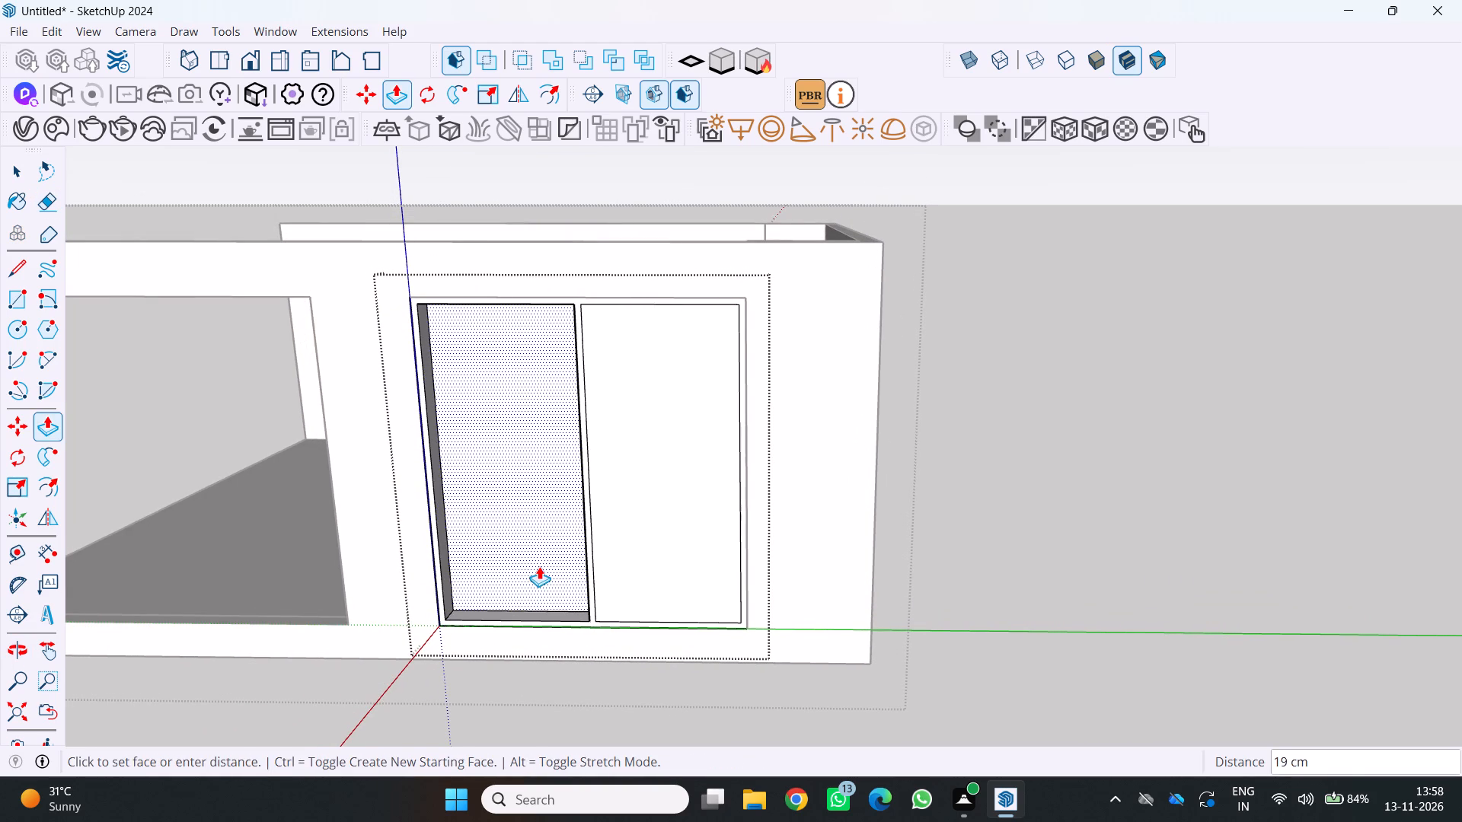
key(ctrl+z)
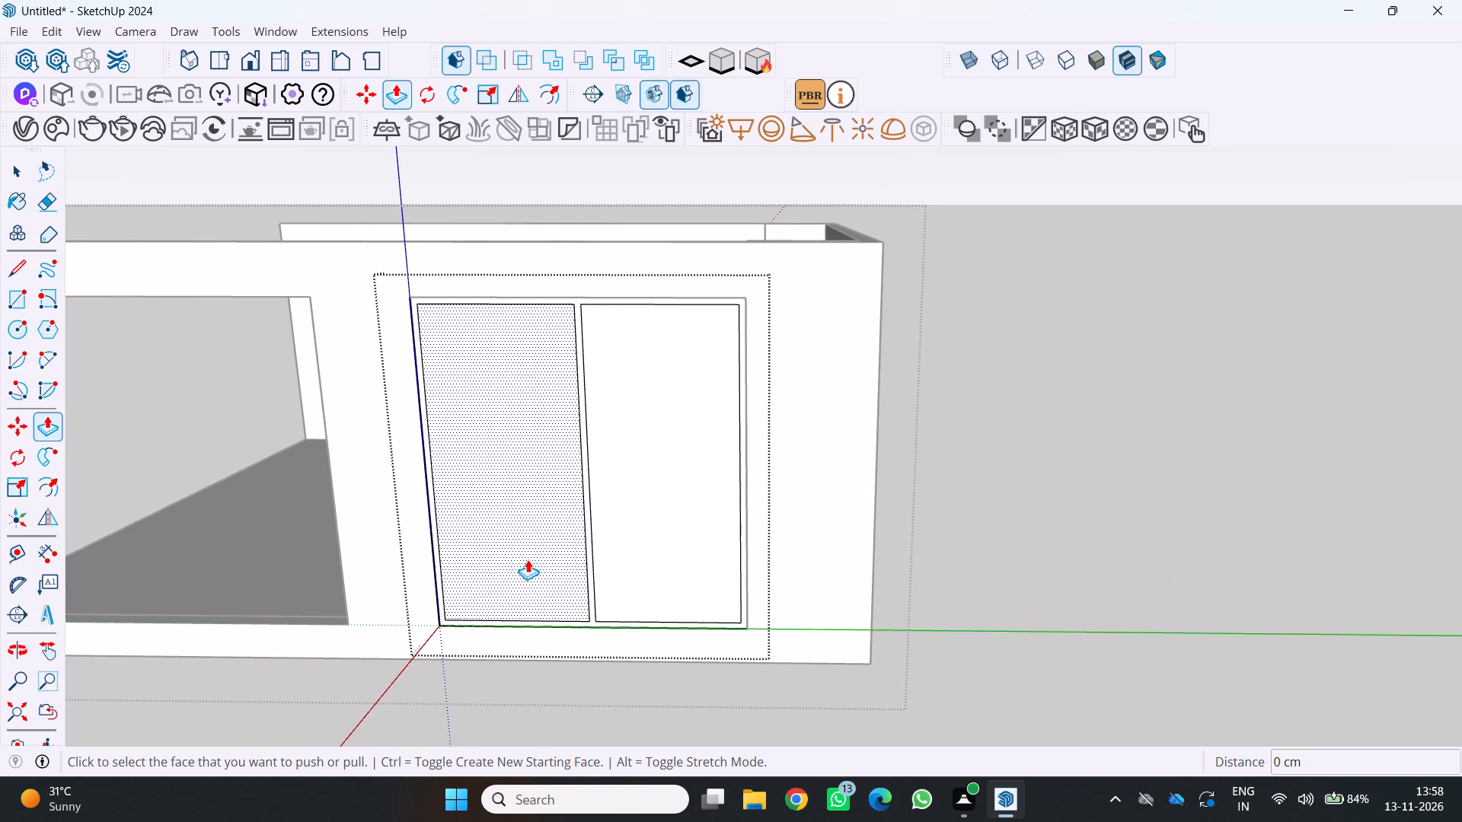
Delete the pane face nearest the open first opening, and dismiss the chat notification.
key(Delete)
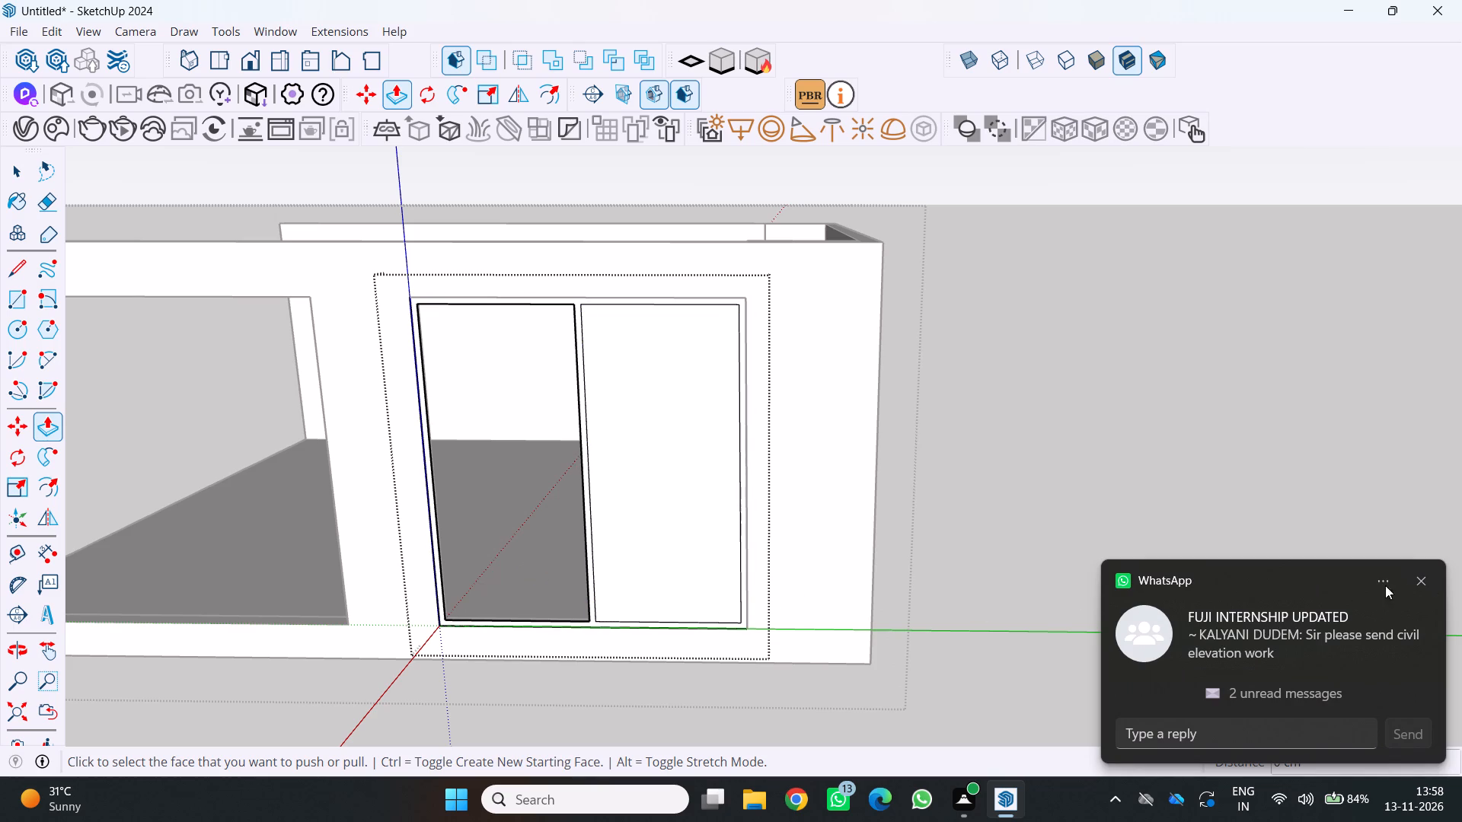
click(1421, 581)
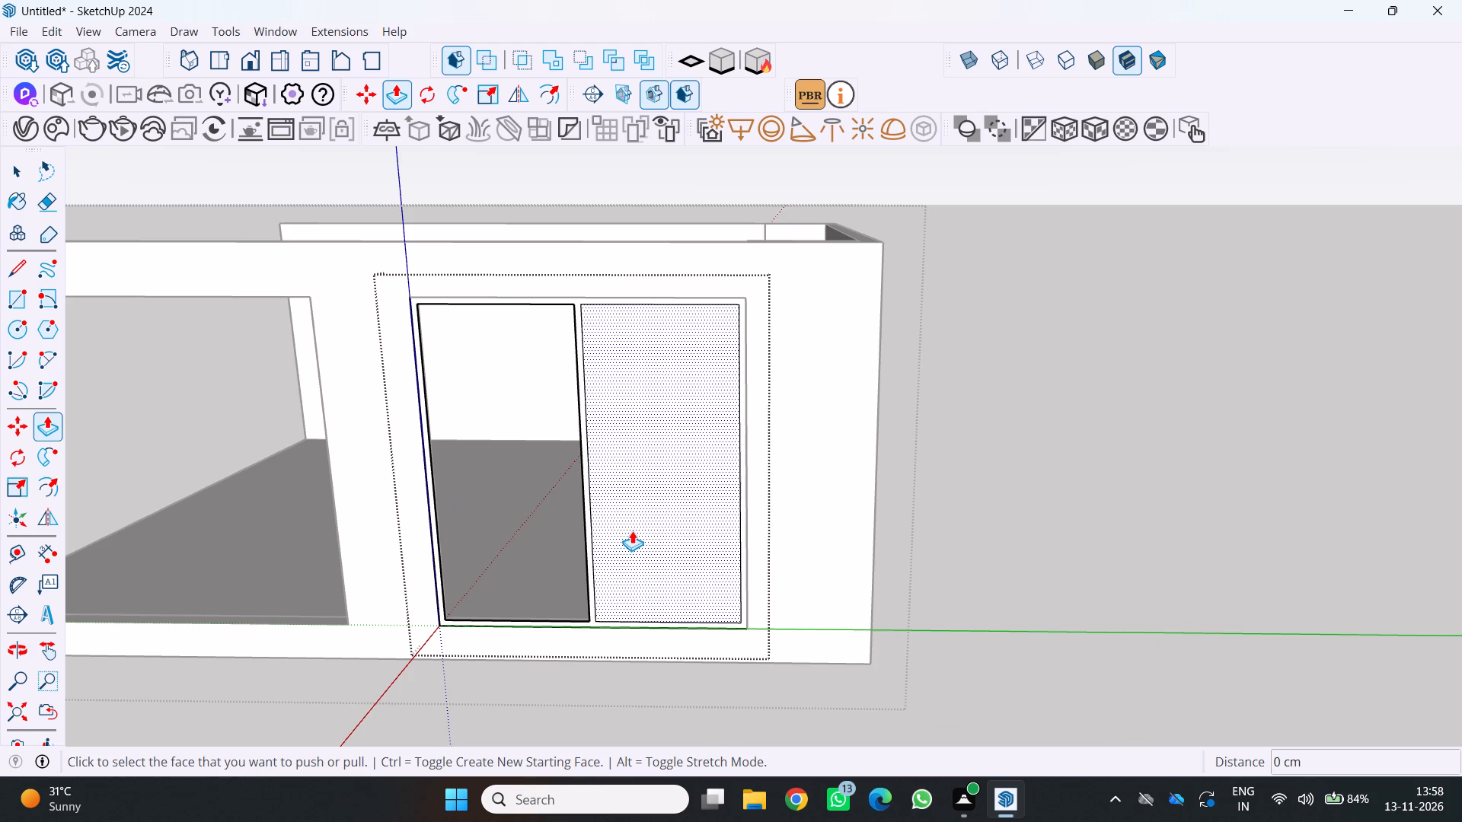
Delete the remaining pane face on the other side of the window's central divider.
key(Delete)
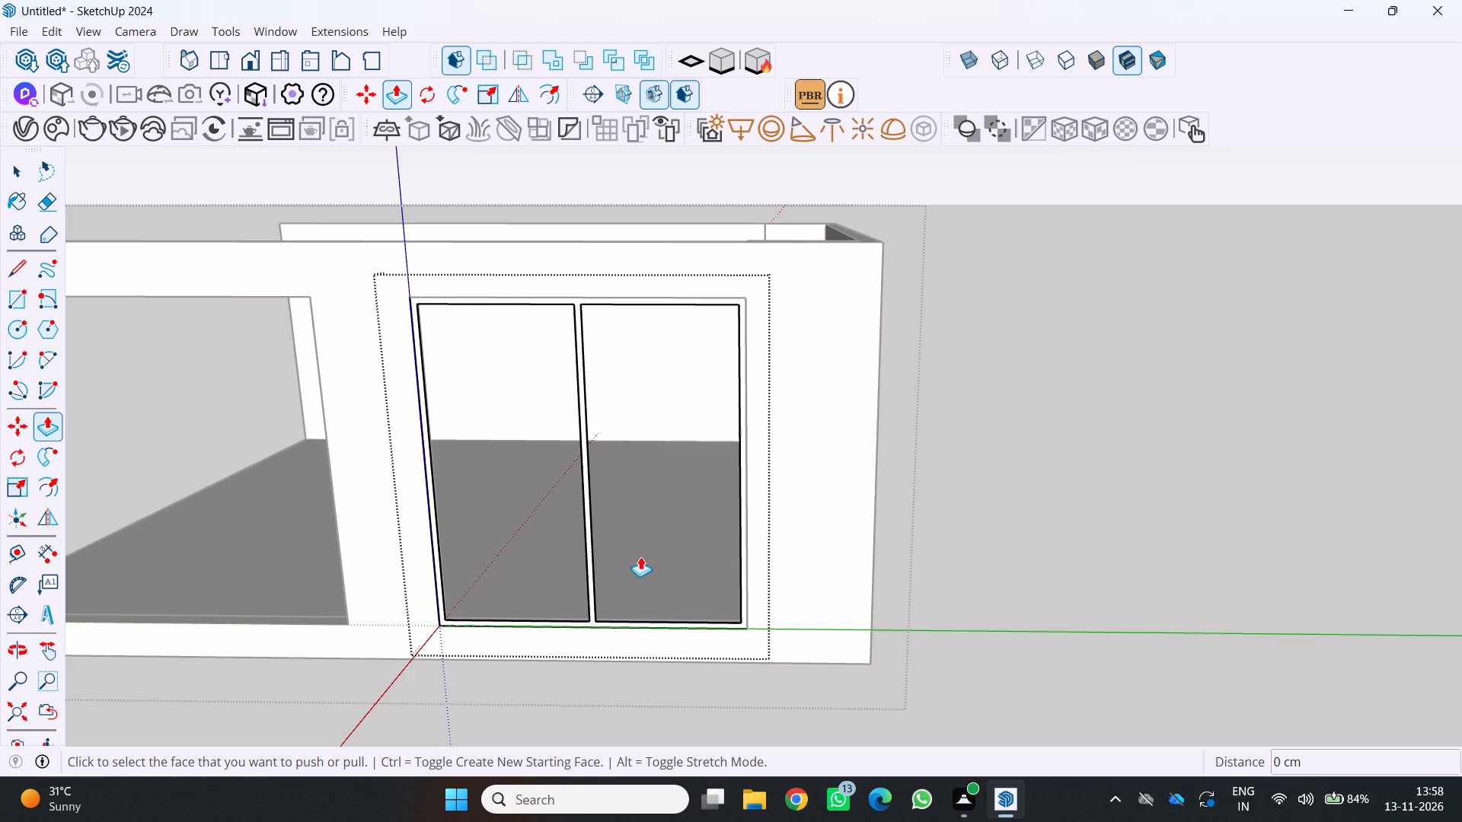
Extrude the window frame and central divider face outward by 10 cm with Push/Pull.
scroll(610, 448, up, 2)
middle_drag(614, 454, 738, 445)
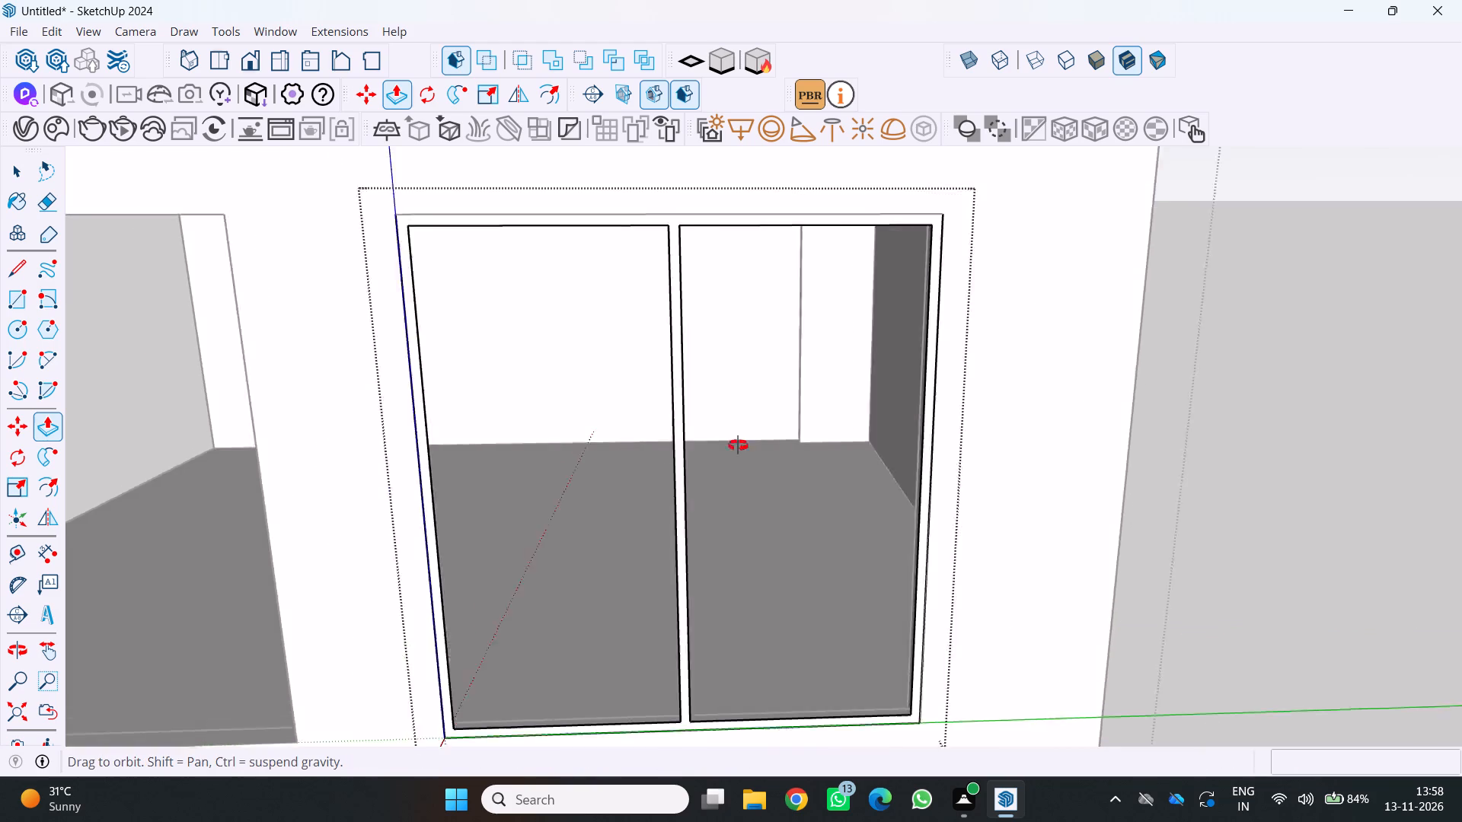
middle_drag(738, 445, 672, 438)
middle_click(669, 438)
middle_click(669, 438)
middle_click(669, 438)
middle_click(669, 438)
scroll(669, 438, down, 3)
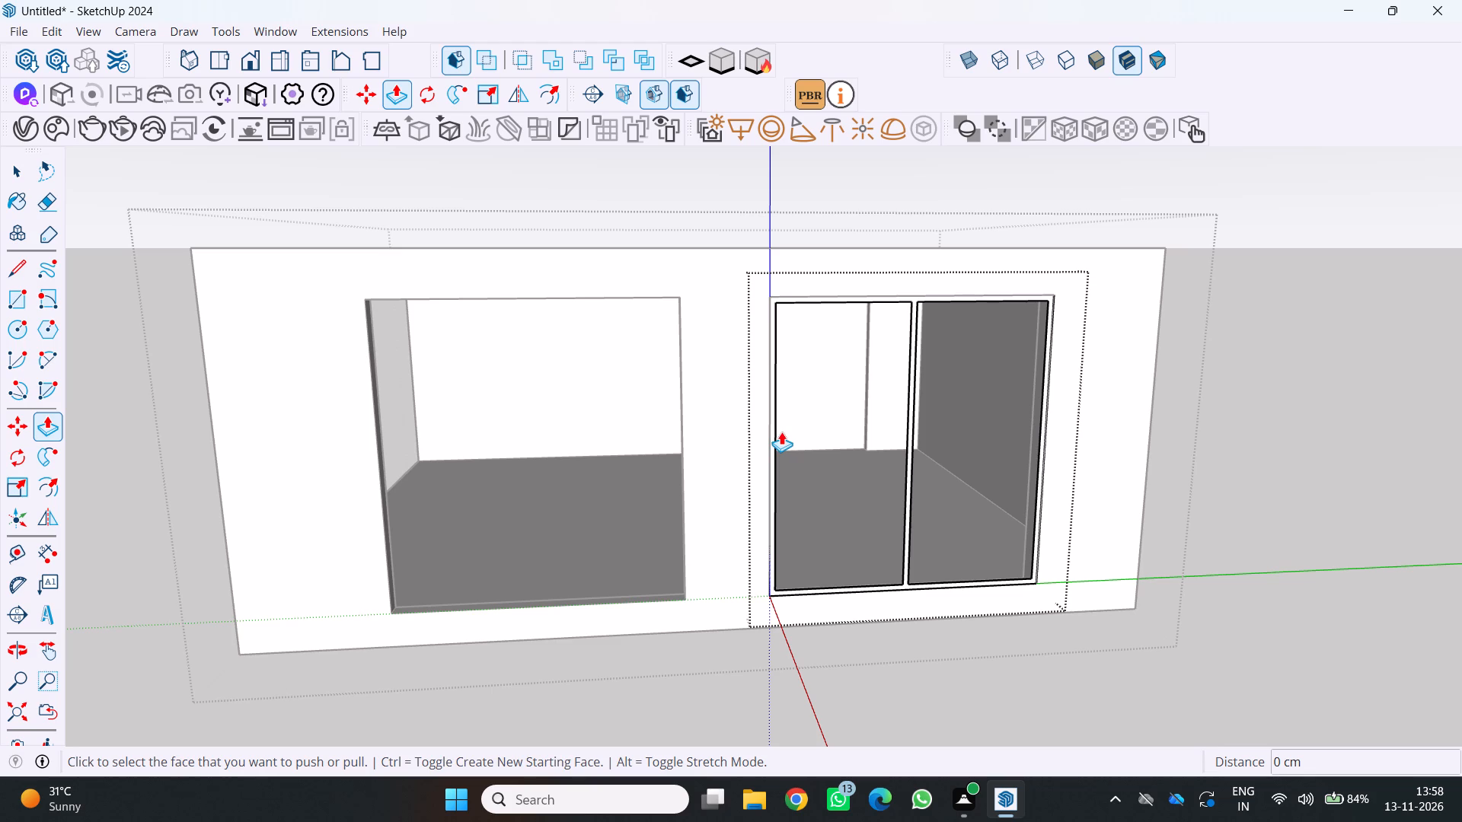
scroll(781, 432, up, 3)
middle_drag(781, 432, 758, 479)
scroll(755, 483, down, 4)
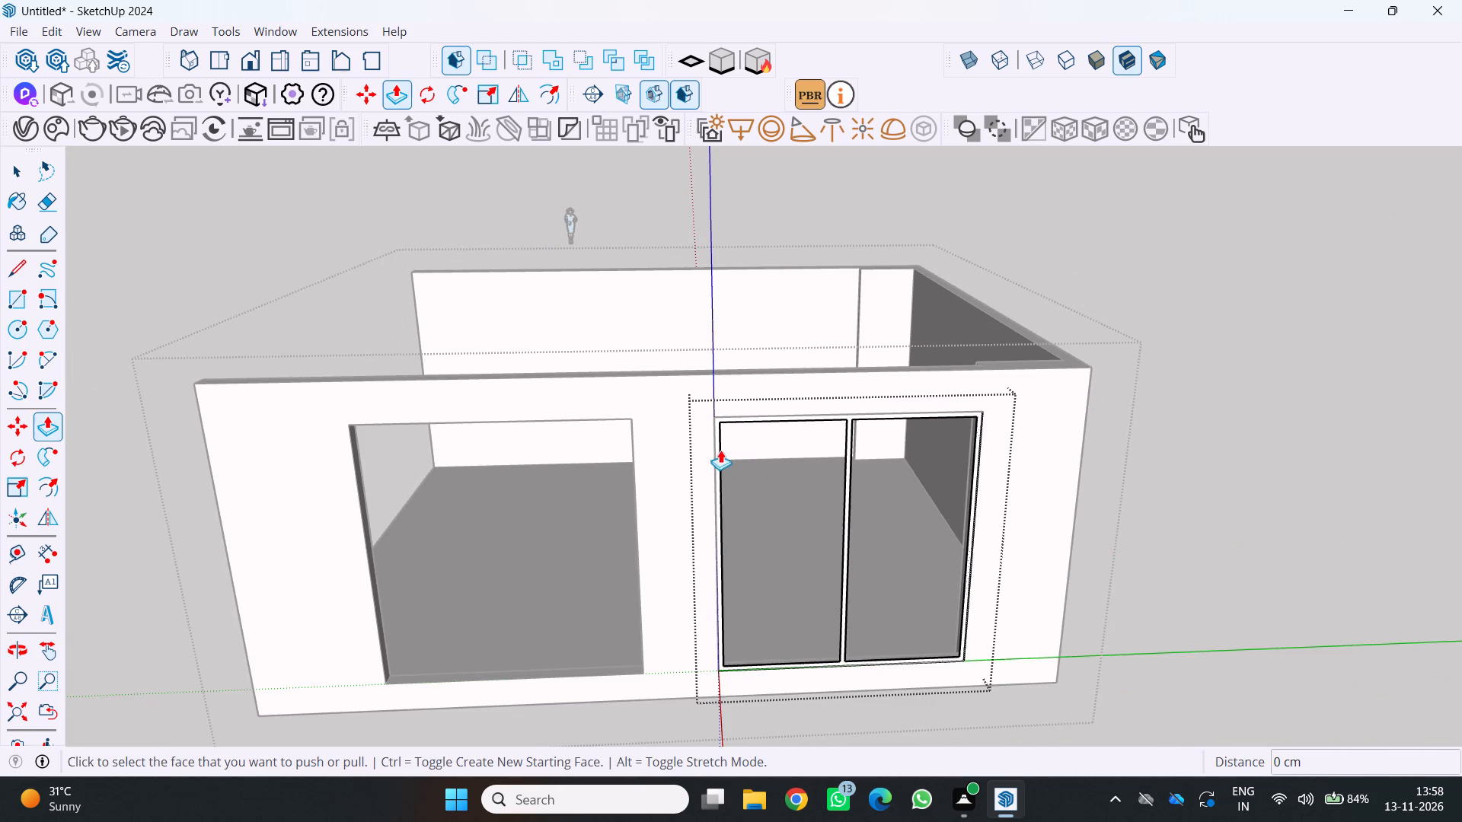
scroll(726, 404, up, 6)
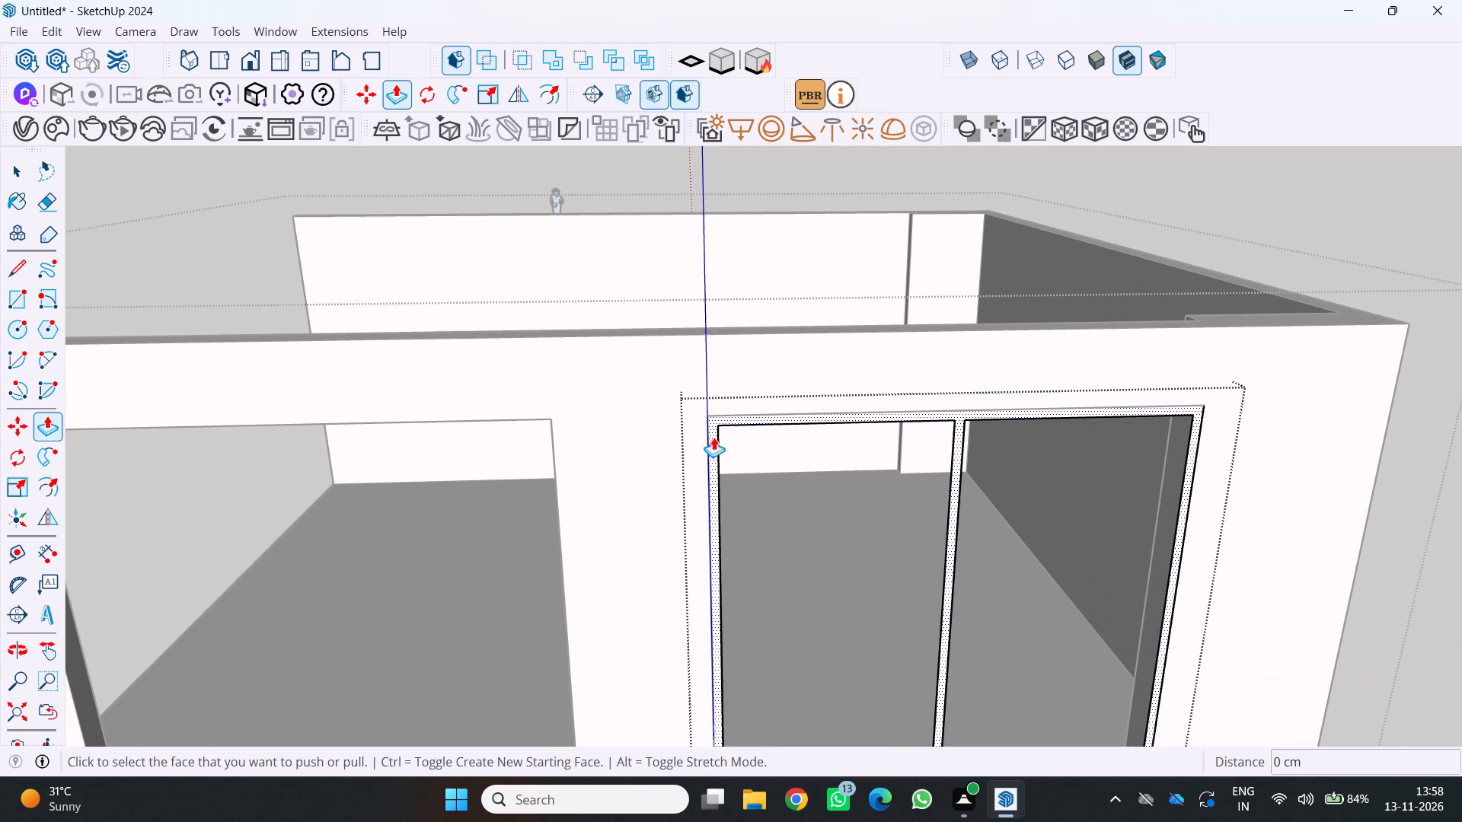
click(714, 431)
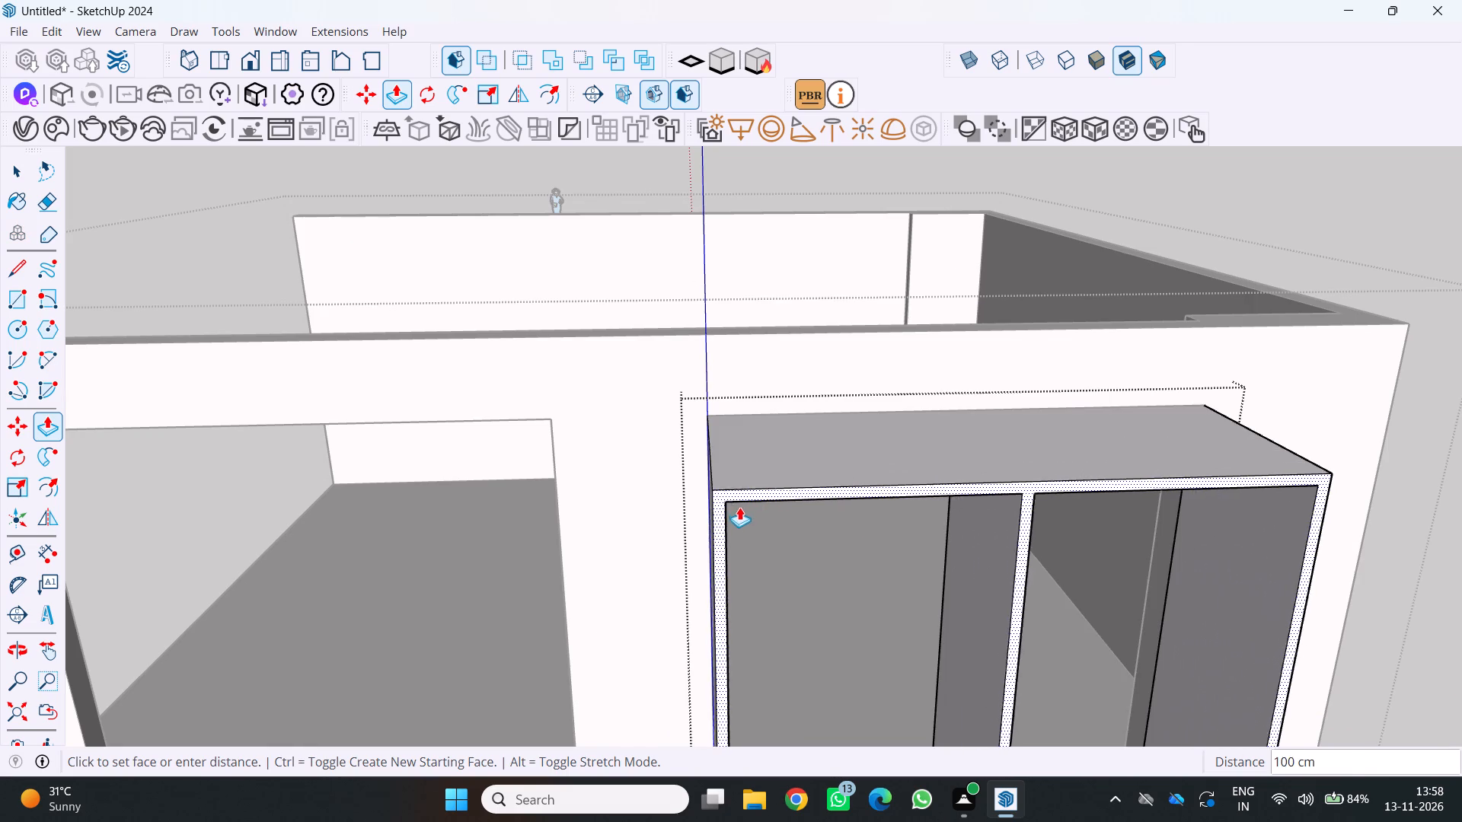
text(10)
key(Return)
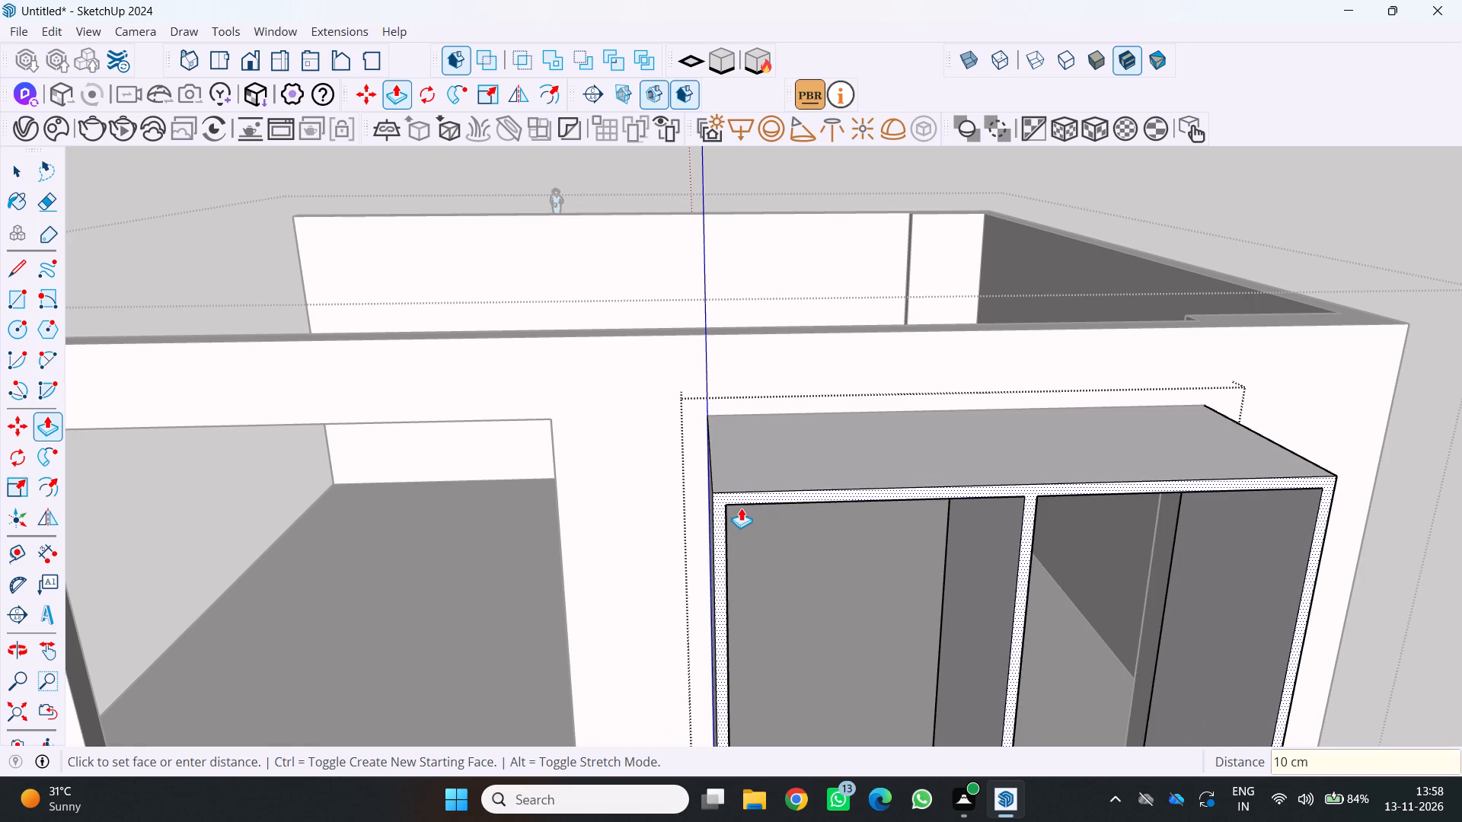
Finish editing the window group and return to the room group.
middle_drag(741, 511, 543, 478)
middle_click(542, 478)
scroll(541, 478, down, 4)
middle_drag(528, 475, 220, 534)
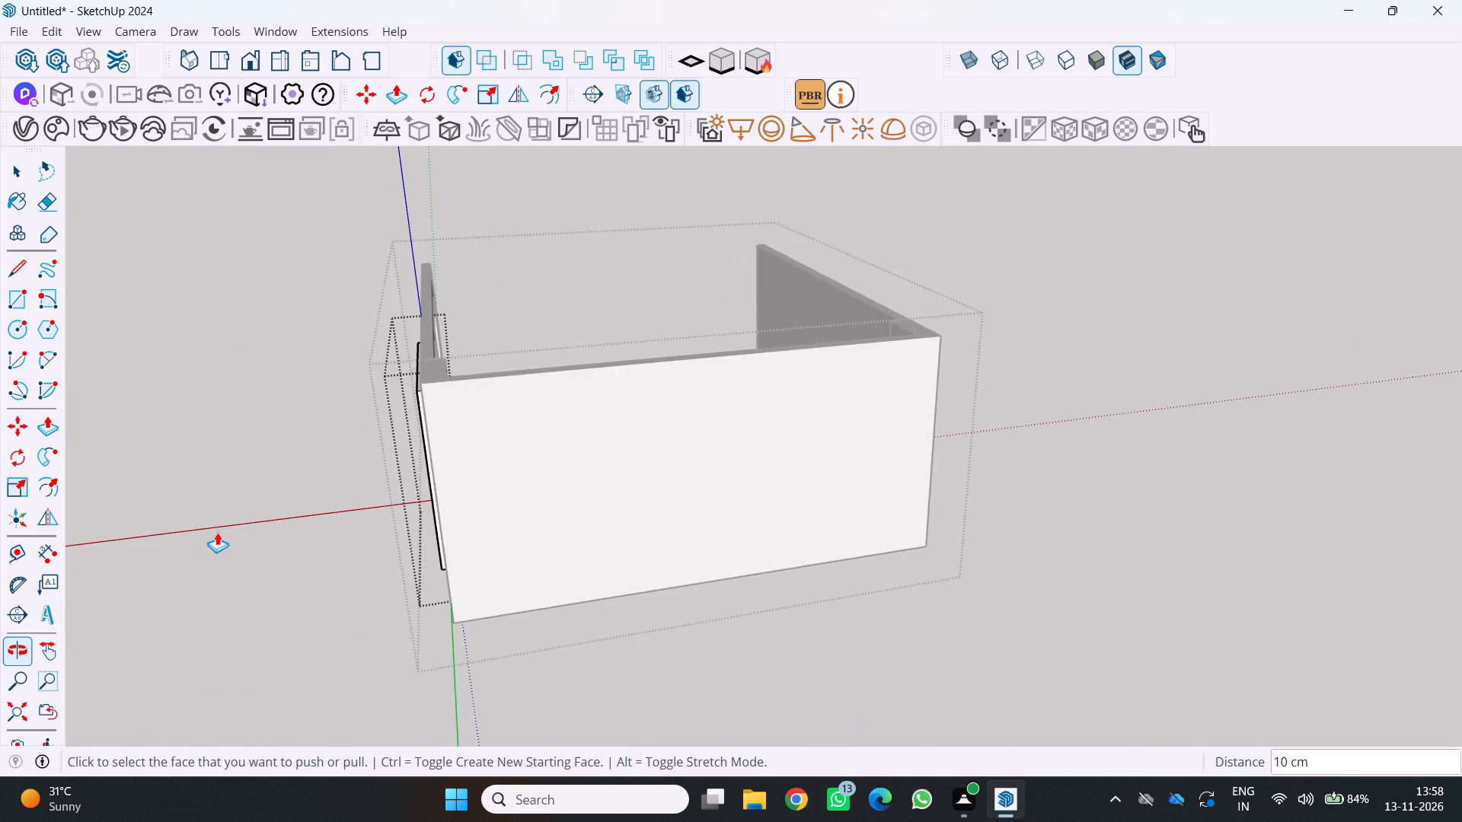
scroll(259, 500, up, 3)
scroll(549, 467, up, 2)
scroll(549, 467, down, 3)
middle_drag(549, 467, 761, 451)
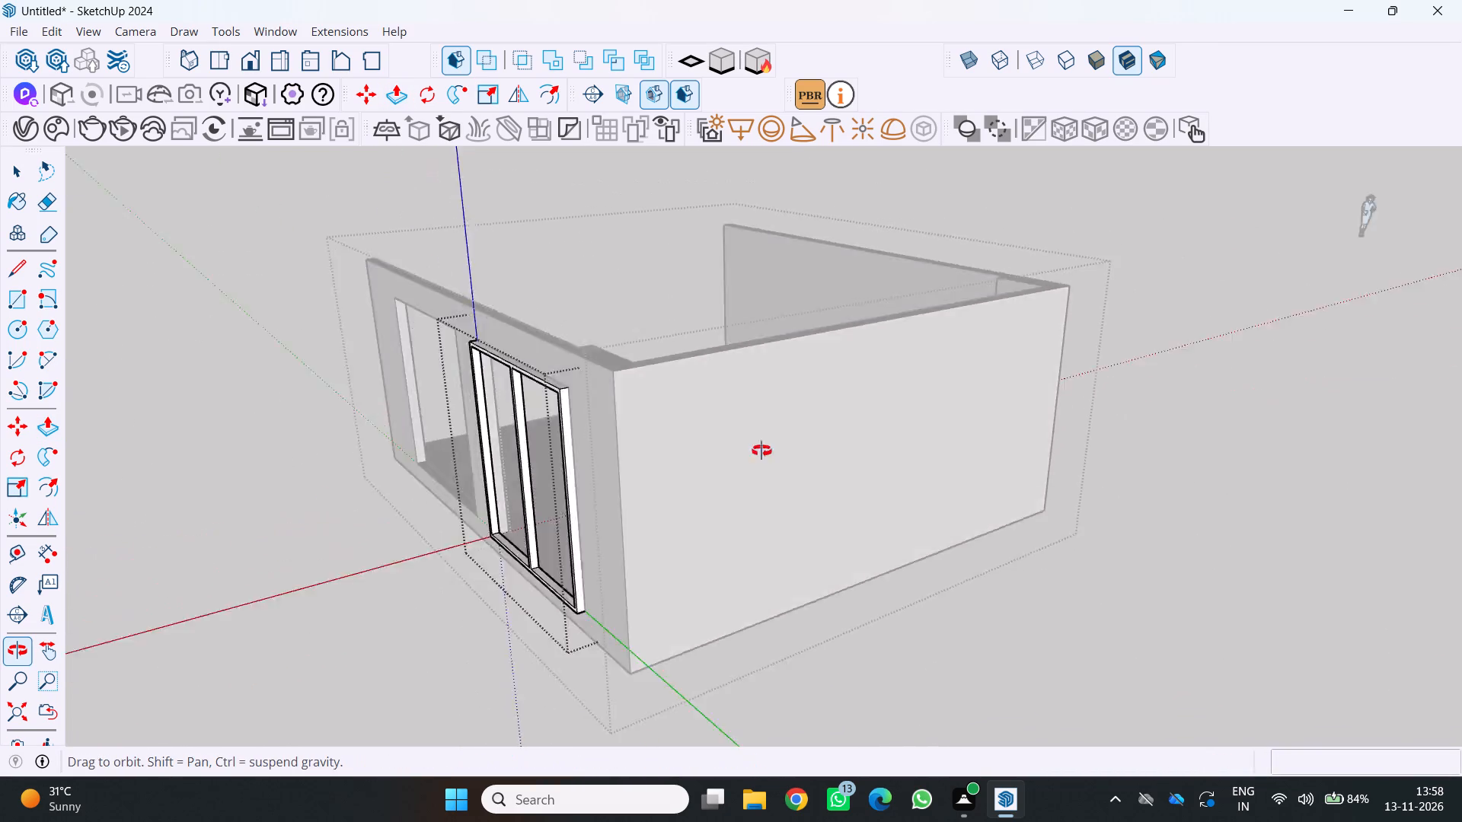
middle_drag(761, 451, 940, 428)
middle_drag(950, 427, 984, 422)
middle_click(1018, 415)
middle_click(1018, 415)
scroll(898, 443, down, 5)
key(space)
click(918, 526)
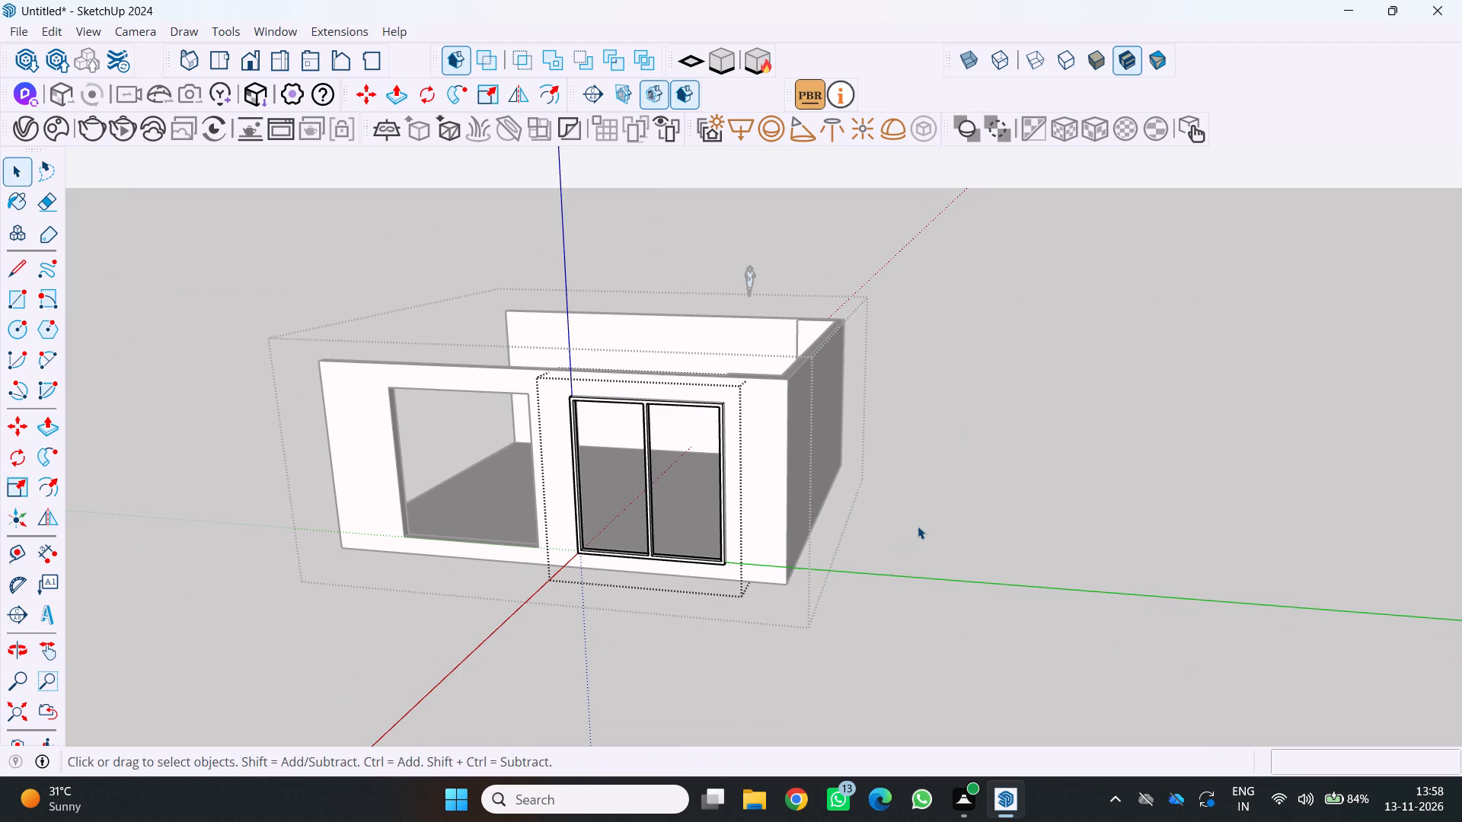
Examine how the window frame sits in its wall opening from several sides.
middle_drag(918, 526, 1461, 412)
scroll(905, 452, up, 3)
middle_drag(905, 452, 723, 591)
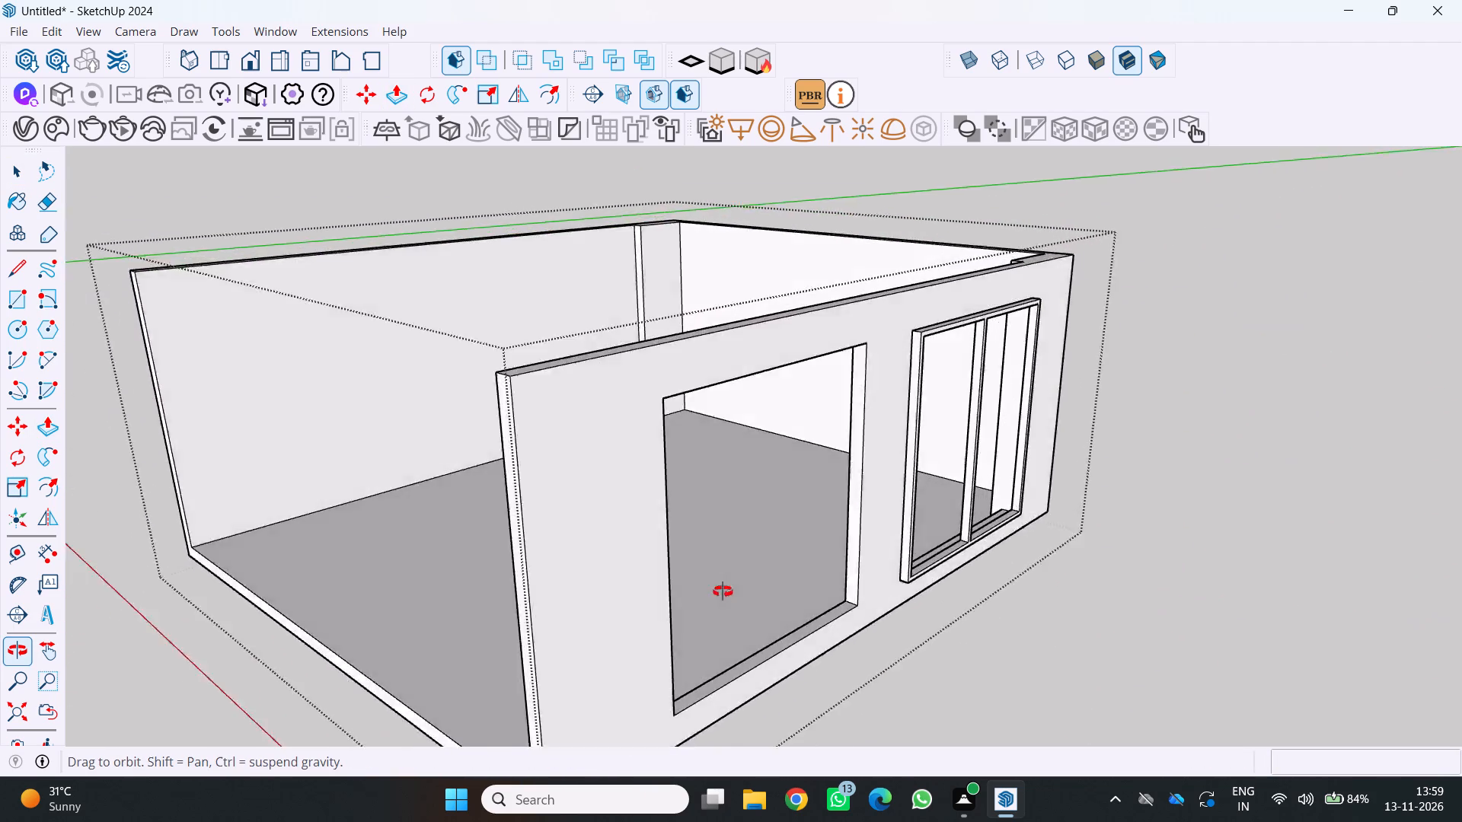
middle_drag(723, 591, 574, 553)
middle_click(574, 553)
middle_click(573, 553)
scroll(573, 553, down, 5)
middle_drag(570, 536, 219, 569)
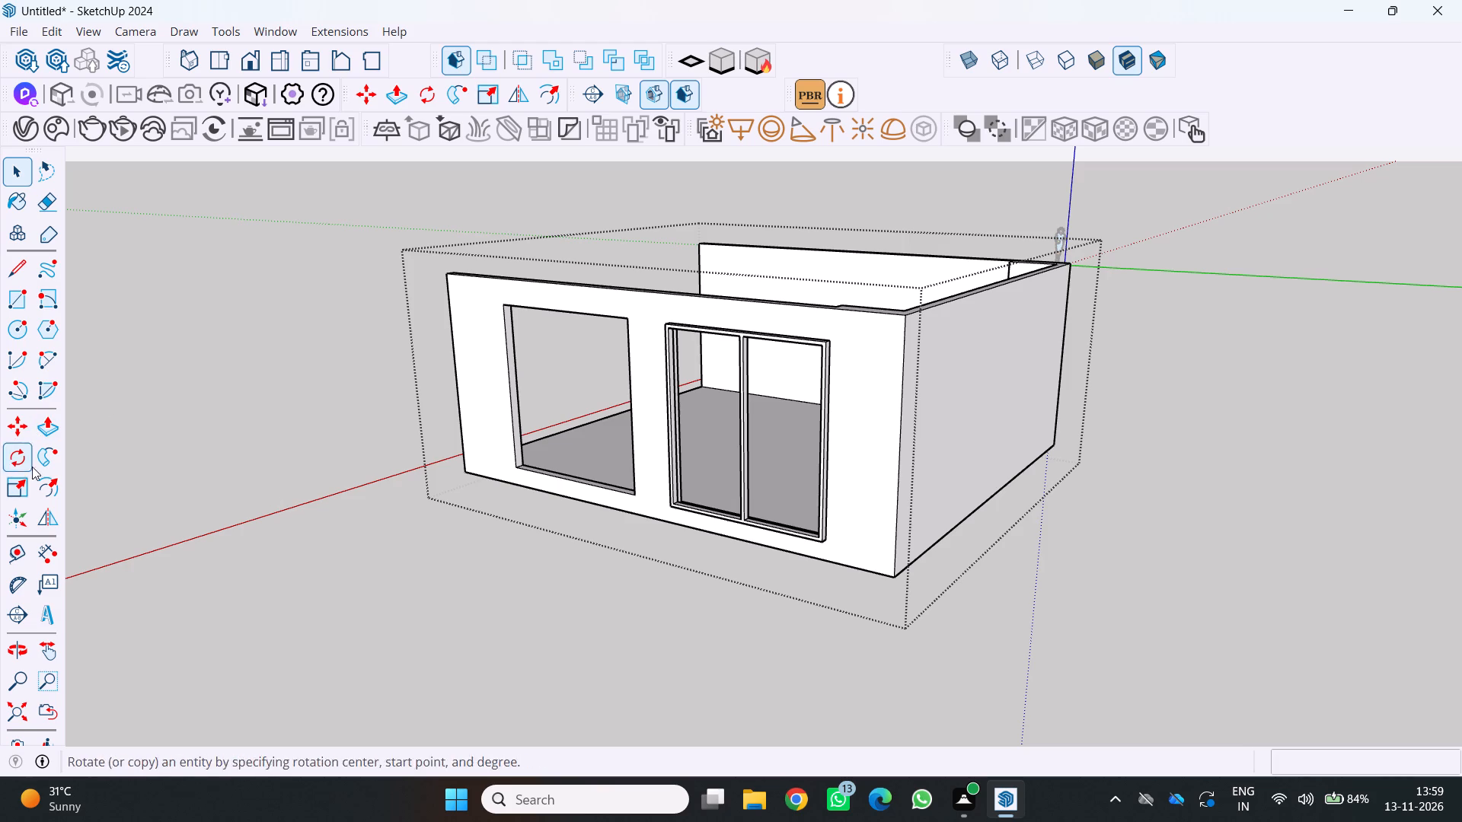
scroll(69, 481, down, 1)
middle_drag(72, 483, 296, 492)
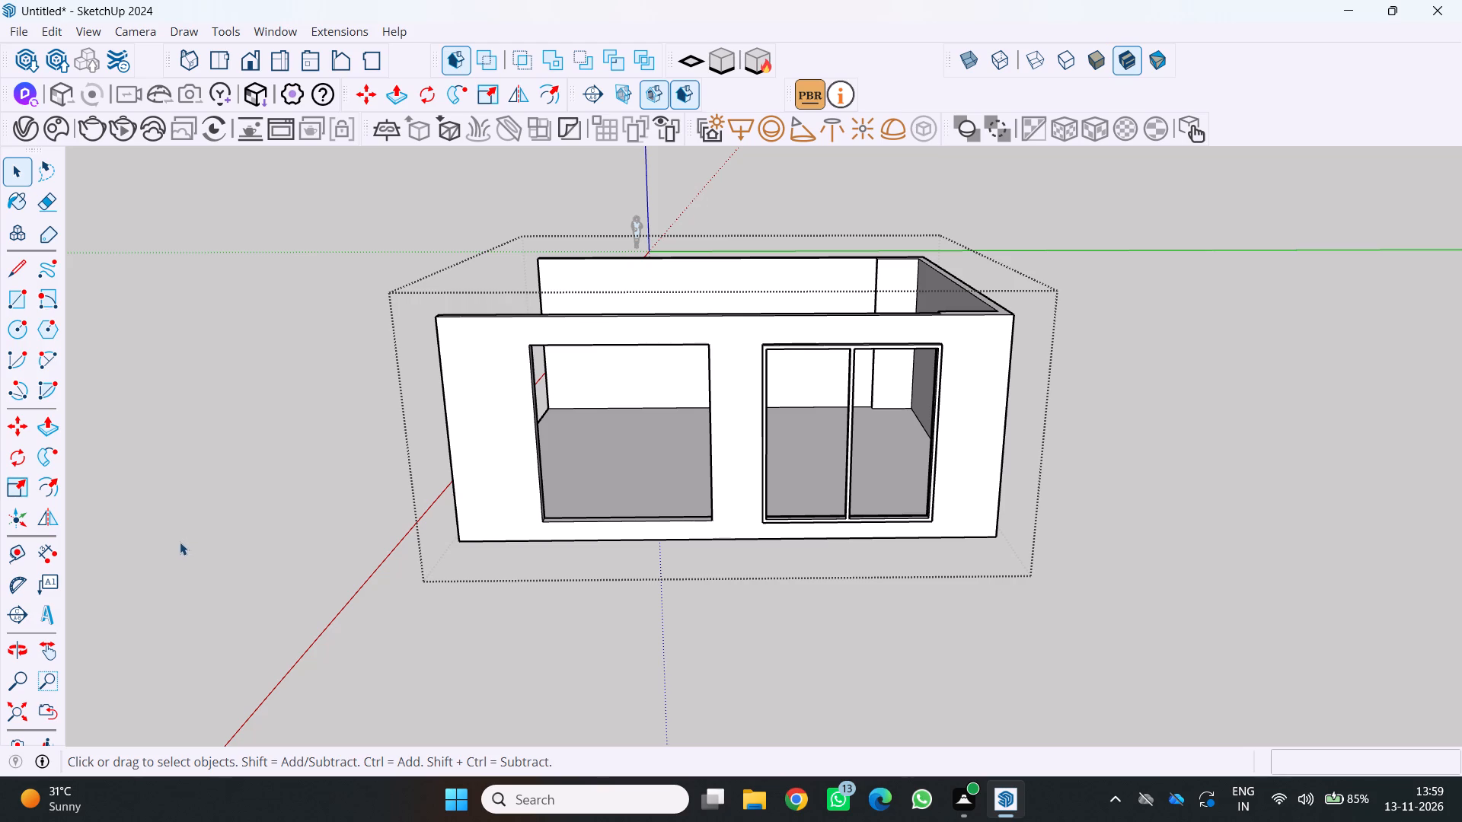
scroll(178, 542, down, 2)
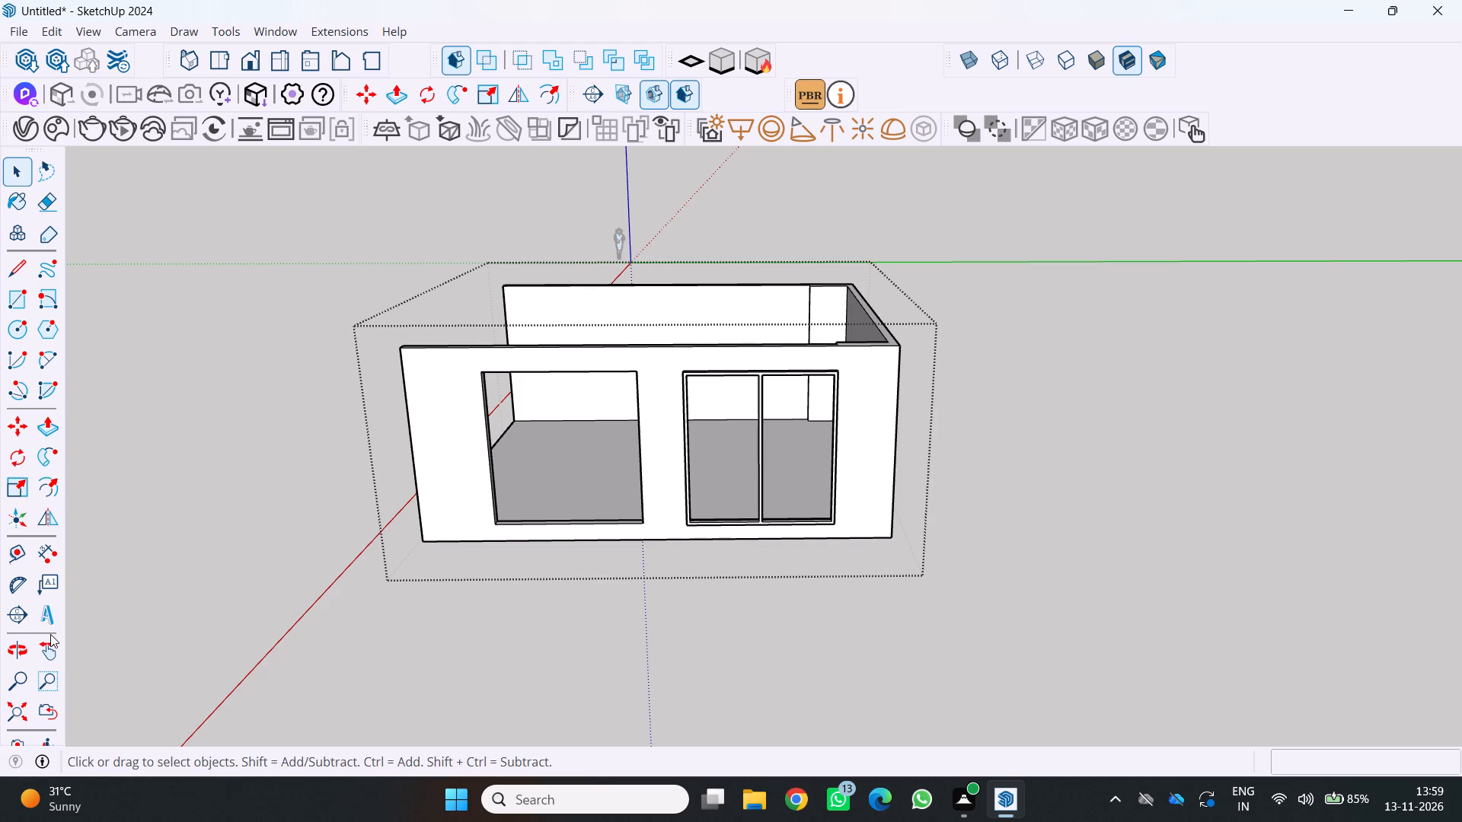
scroll(42, 639, up, 2)
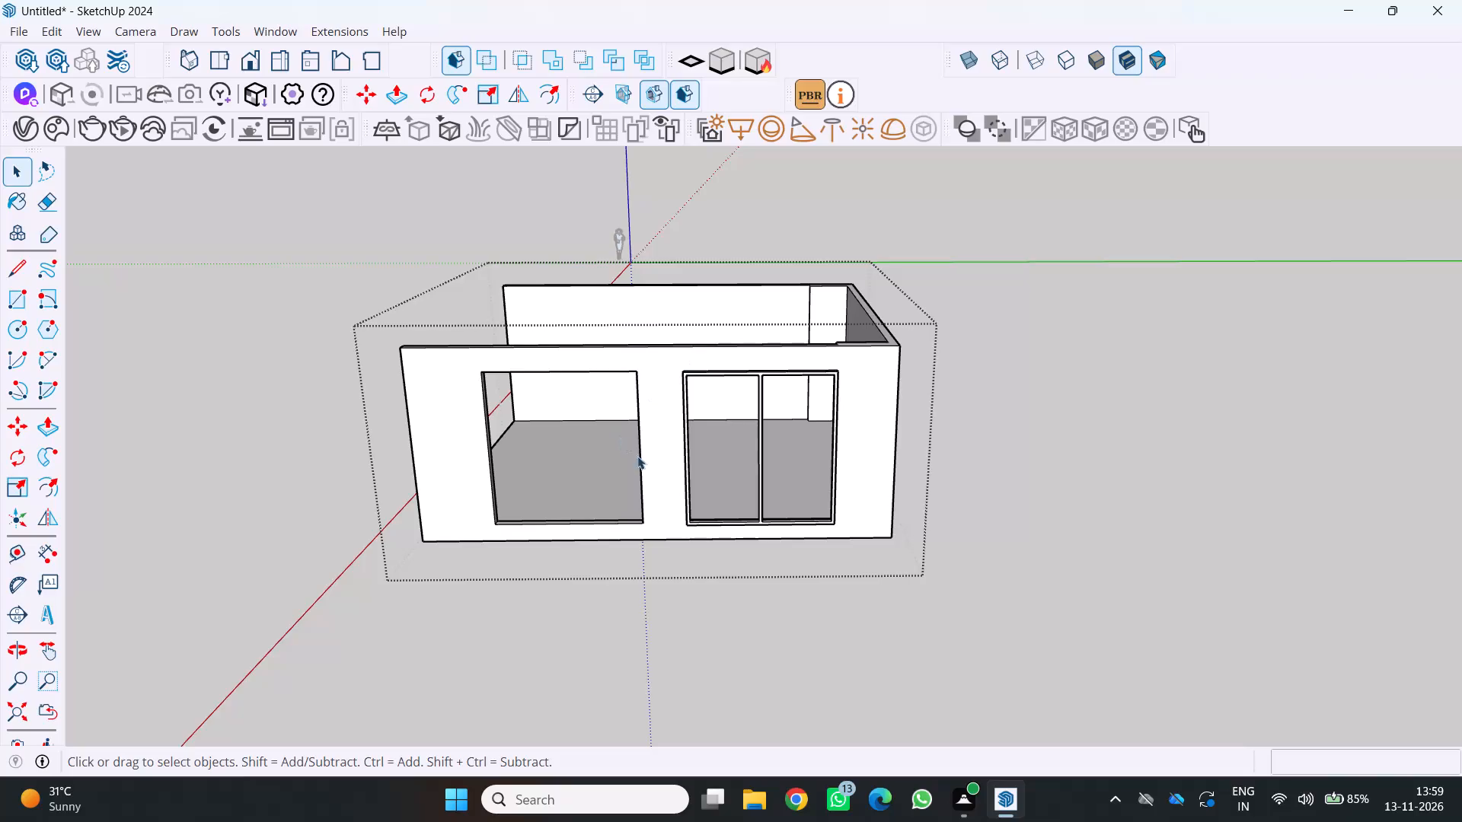
Move the window group about 20 cm inward from the outer wall face, straight along the depth of its opening.
key(space)
scroll(672, 444, up, 3)
middle_drag(684, 435, 825, 419)
scroll(710, 441, up, 1)
middle_drag(793, 425, 768, 431)
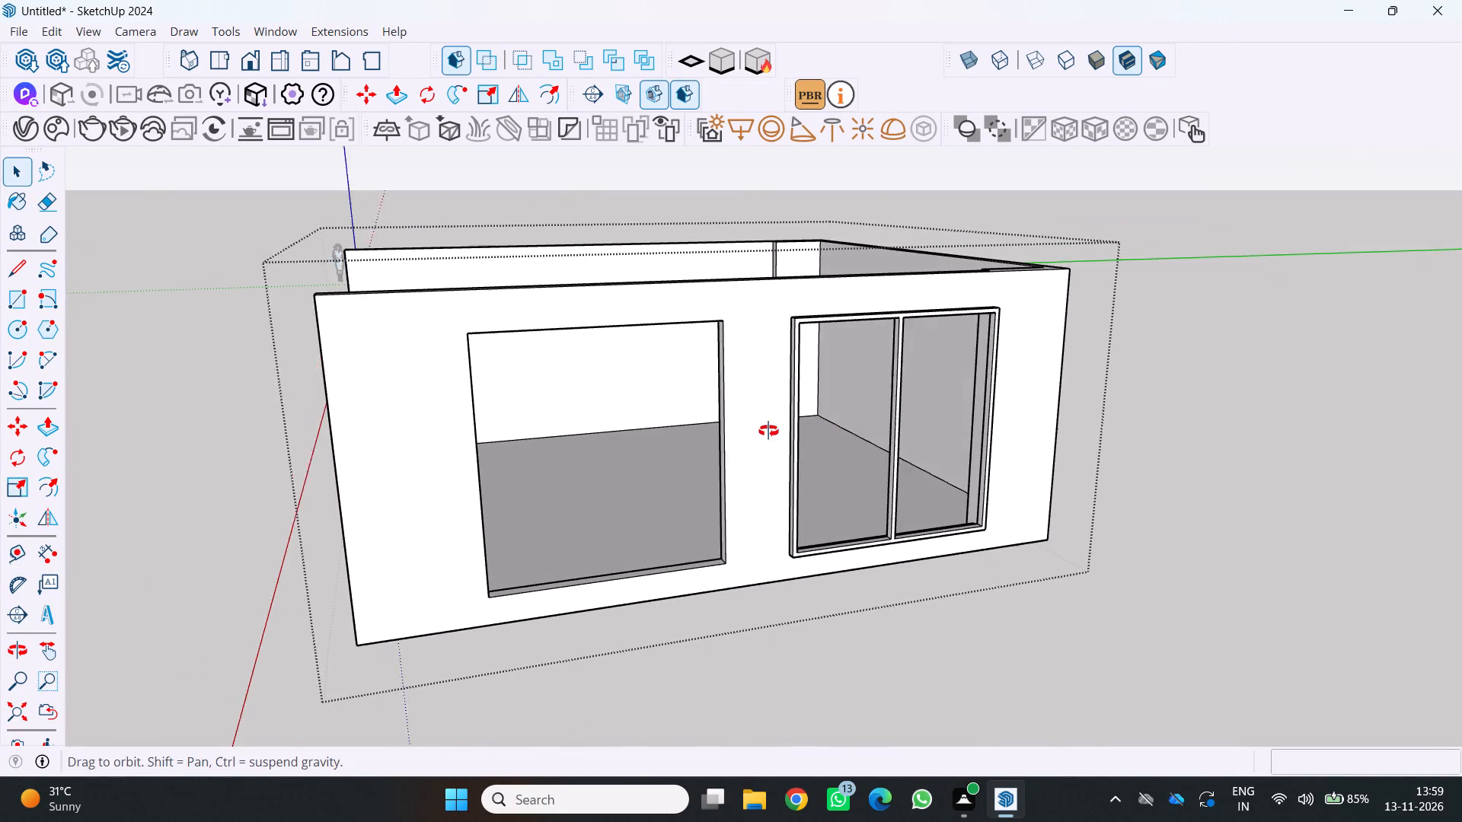
middle_drag(768, 431, 720, 435)
click(753, 422)
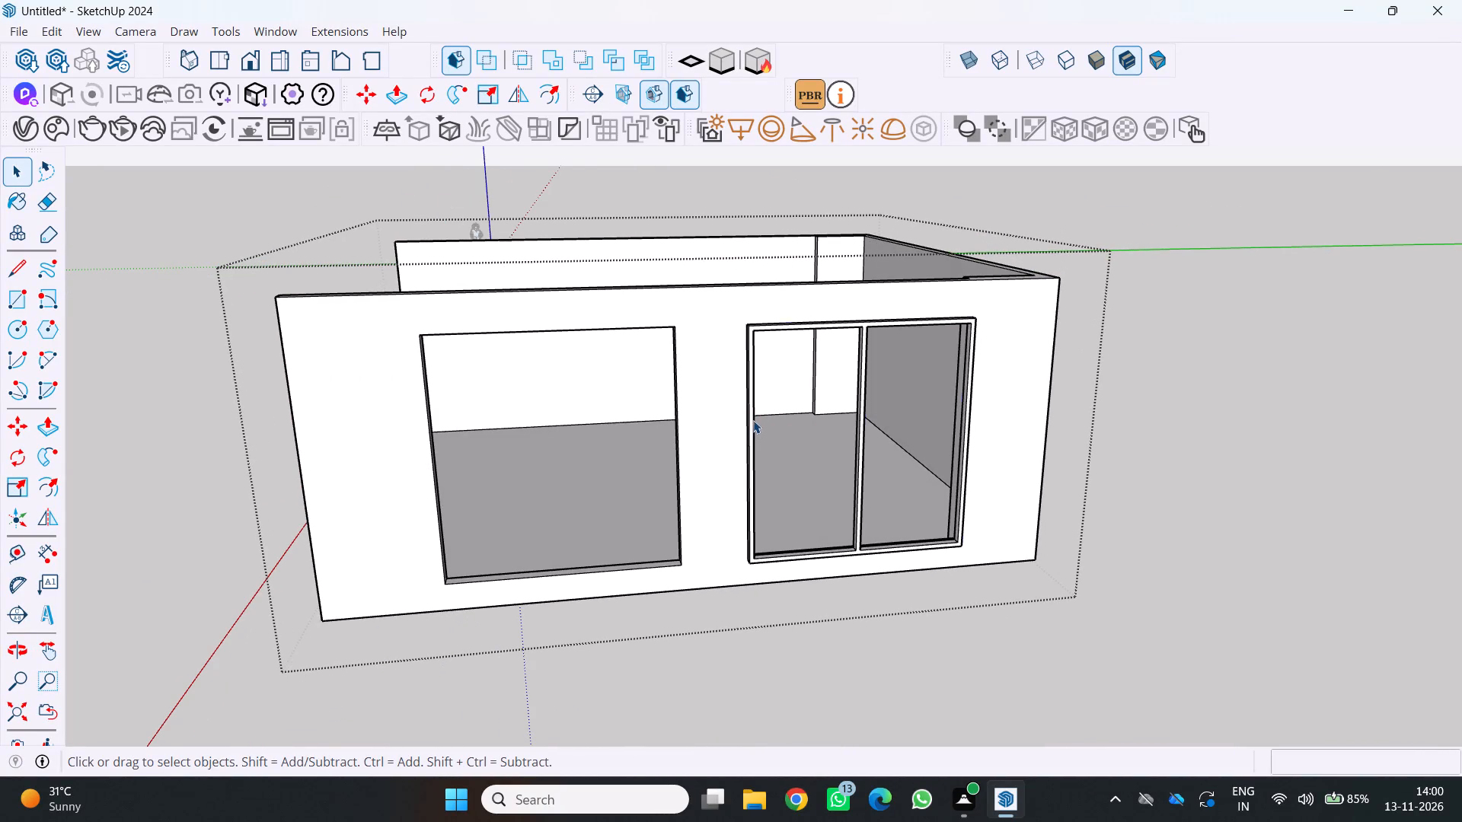
click(753, 415)
scroll(749, 409, up, 2)
middle_drag(747, 408, 694, 423)
scroll(696, 423, up, 1)
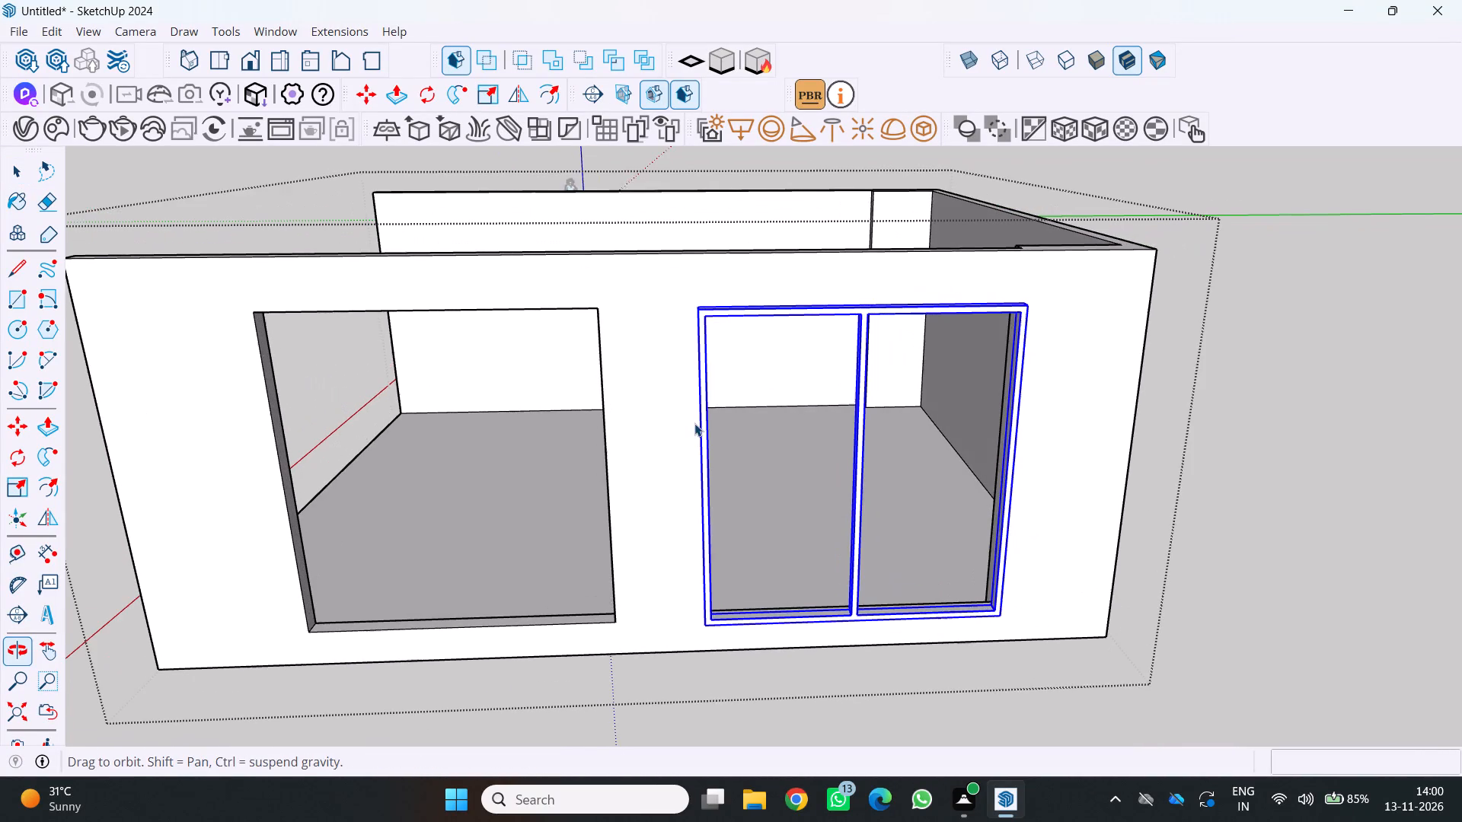
key(m)
scroll(661, 626, up, 4)
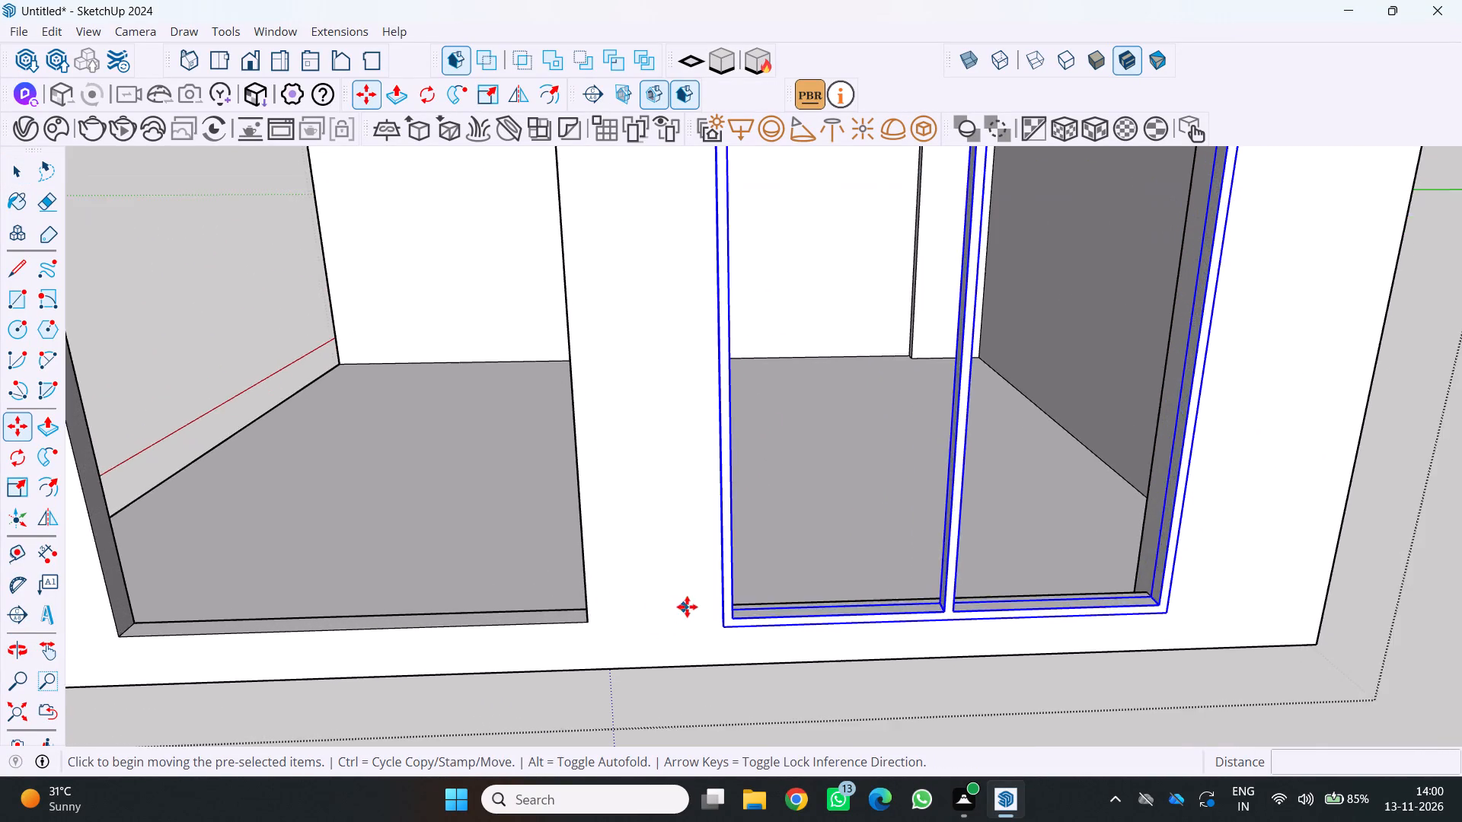
scroll(687, 607, up, 3)
drag(733, 623, 739, 608)
scroll(739, 589, up, 1)
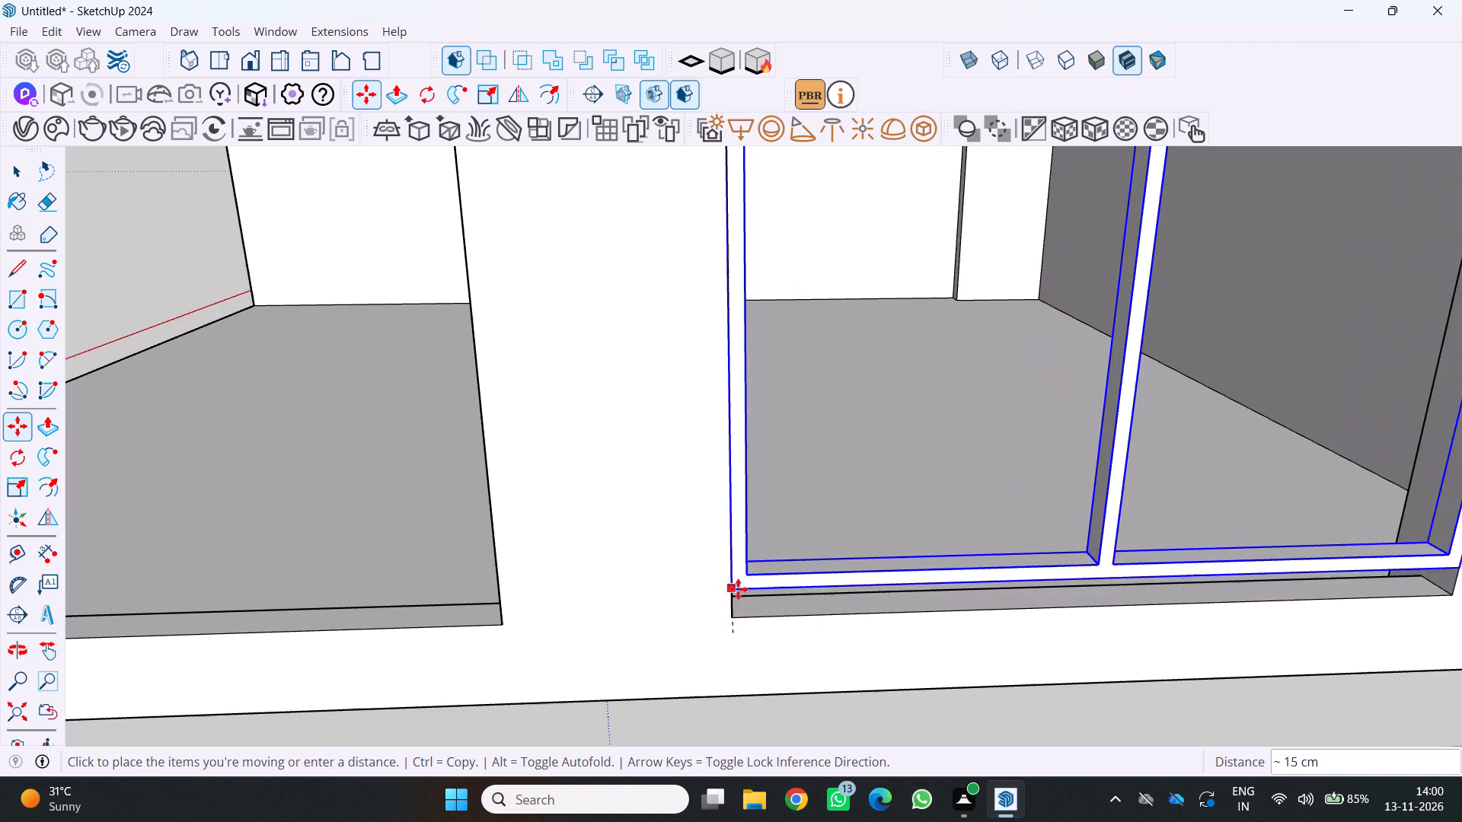
scroll(738, 589, up, 2)
middle_drag(710, 599, 396, 611)
scroll(396, 613, up, 1)
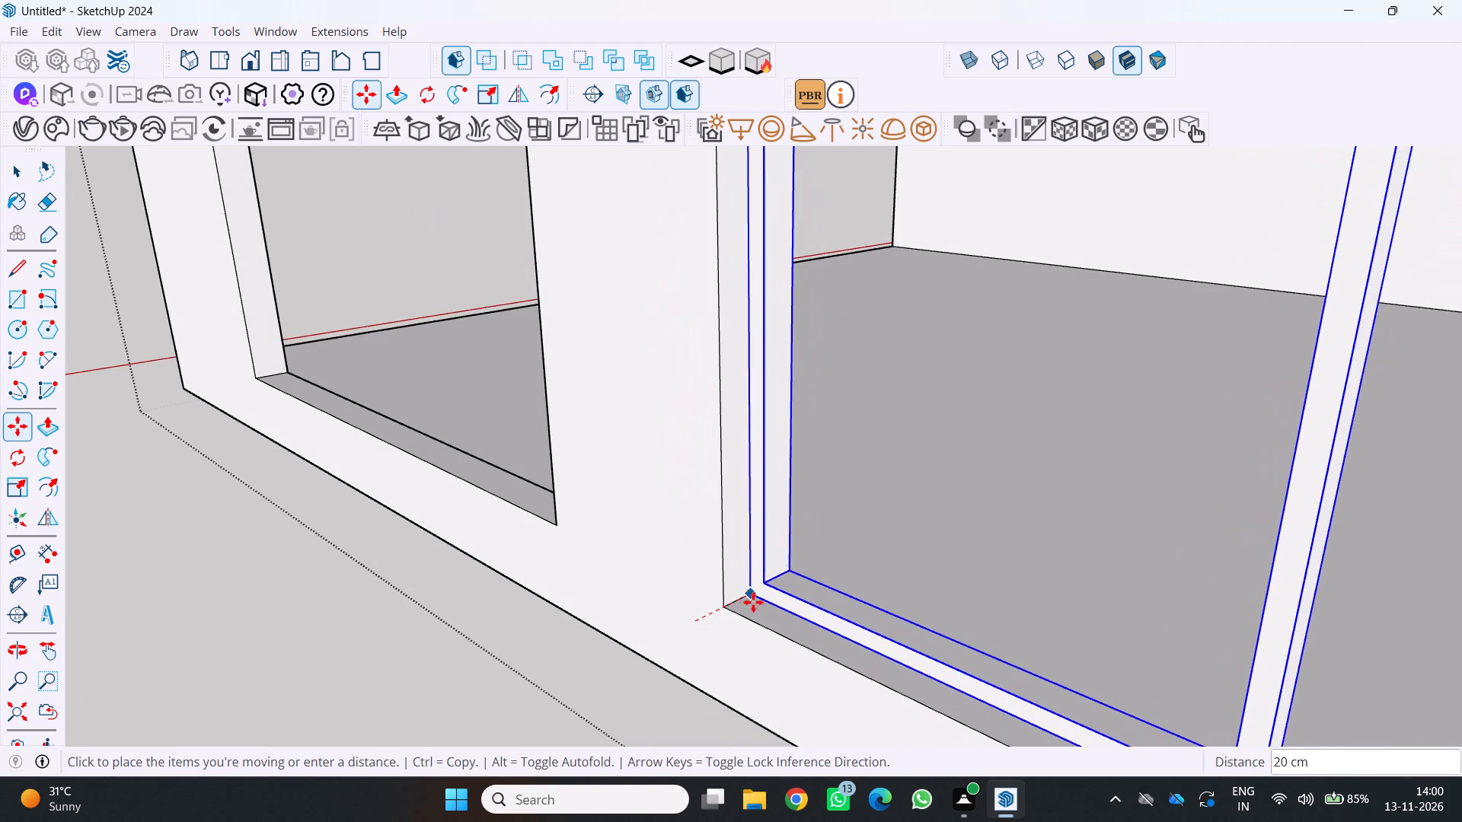
click(746, 603)
Examine the moved window's position within the wall thickness from above and from outside.
scroll(693, 618, down, 13)
middle_drag(710, 589, 834, 555)
middle_click(834, 555)
scroll(1115, 418, up, 3)
middle_drag(1106, 404, 1289, 443)
middle_drag(1289, 443, 943, 478)
middle_drag(943, 478, 933, 479)
middle_drag(604, 524, 591, 523)
middle_click(589, 523)
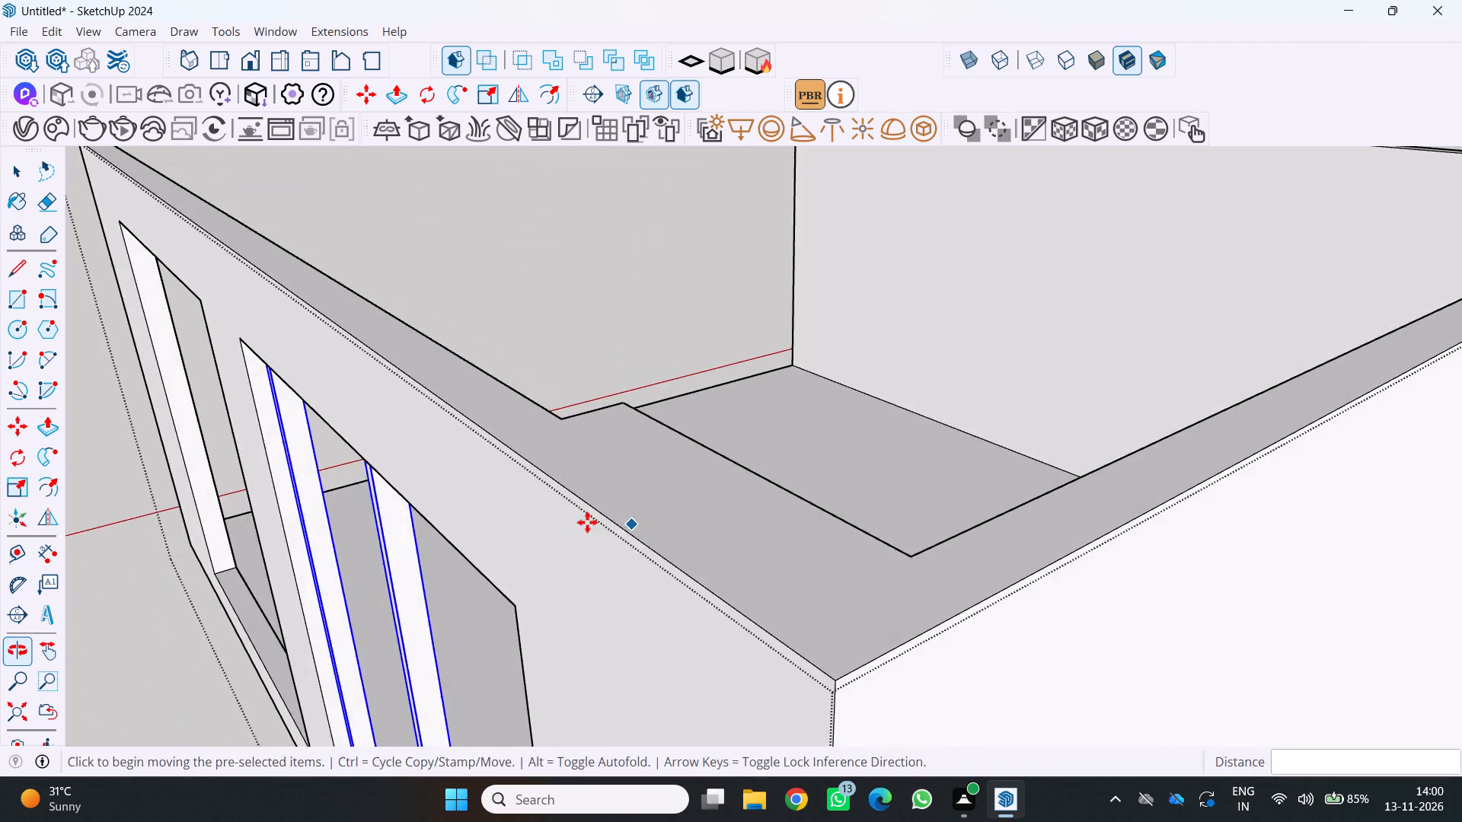
middle_drag(536, 533, 264, 572)
middle_drag(254, 574, 244, 577)
scroll(241, 577, down, 6)
middle_drag(231, 568, 740, 512)
scroll(970, 456, up, 4)
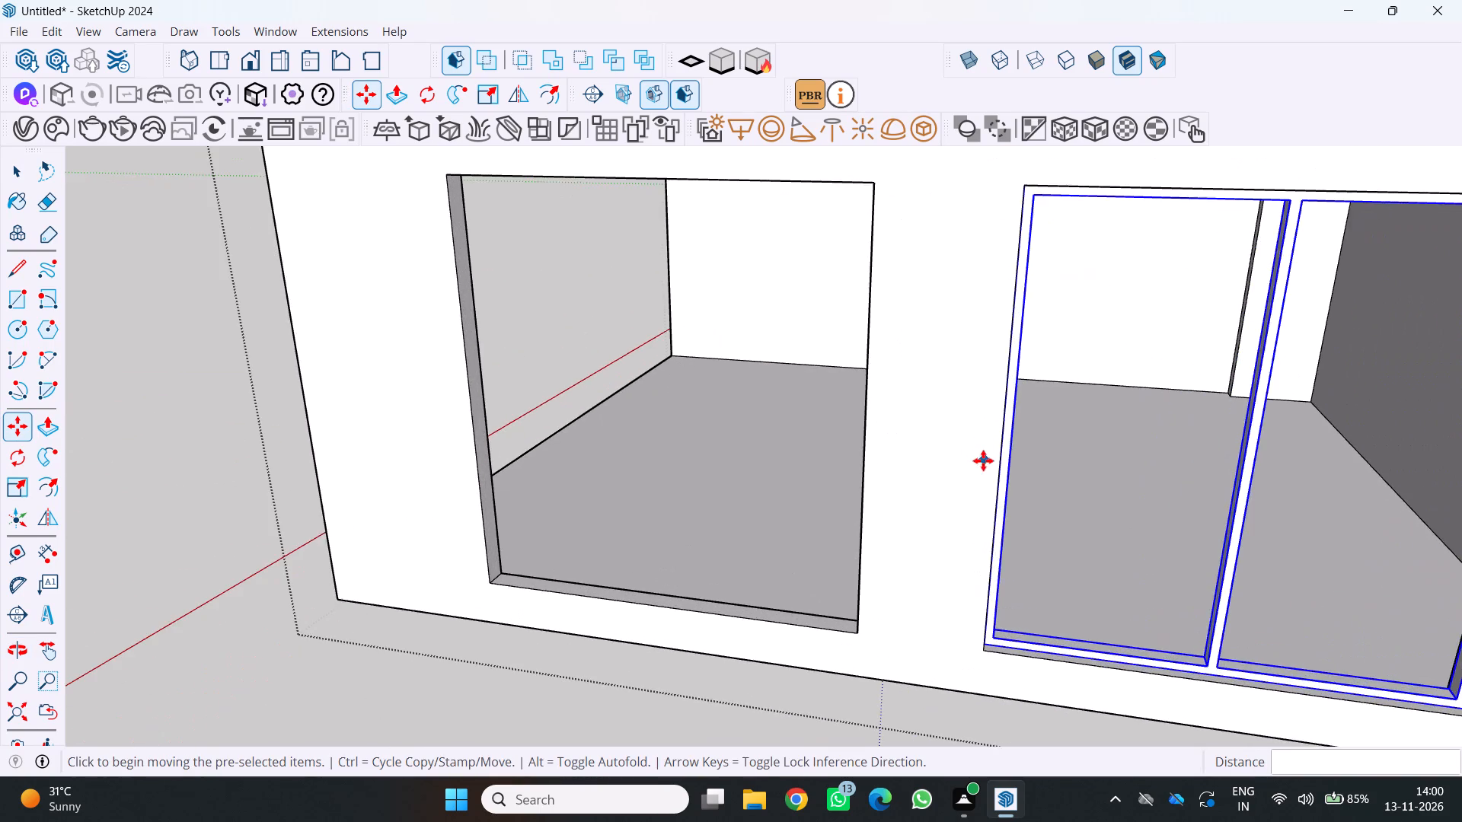
Deselect the window and close the room group.
scroll(971, 462, down, 4)
key(space)
click(506, 632)
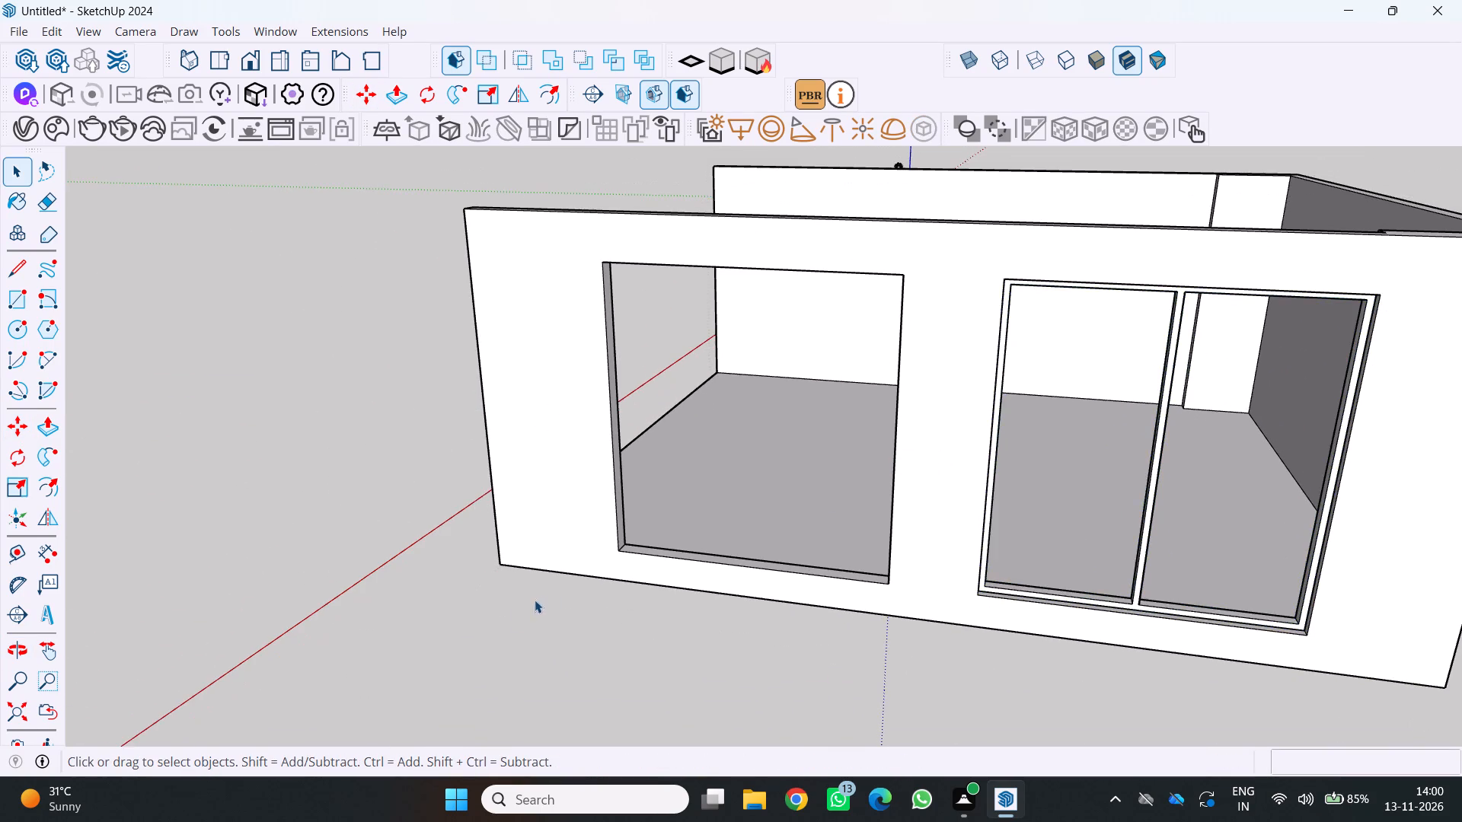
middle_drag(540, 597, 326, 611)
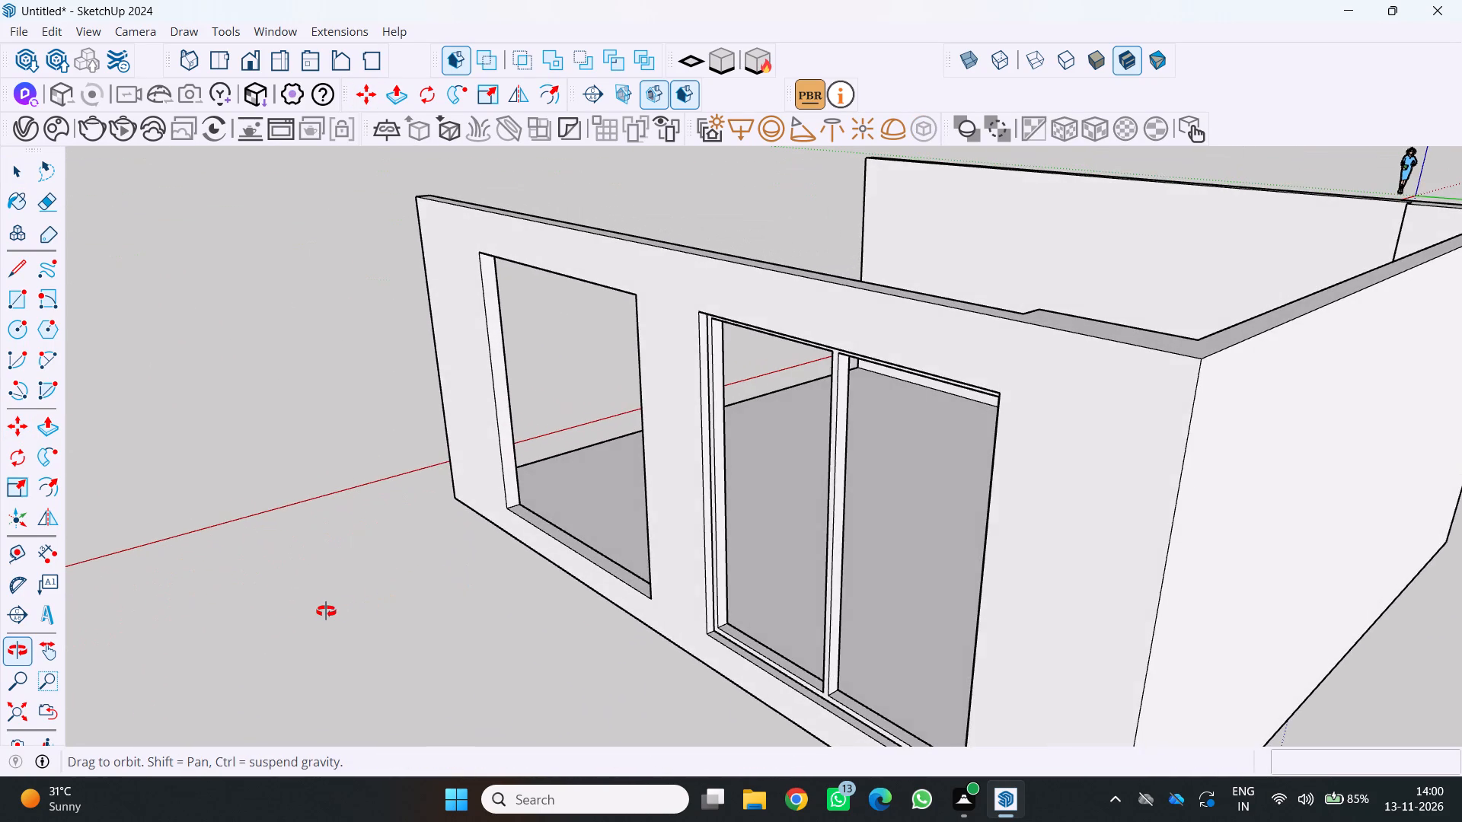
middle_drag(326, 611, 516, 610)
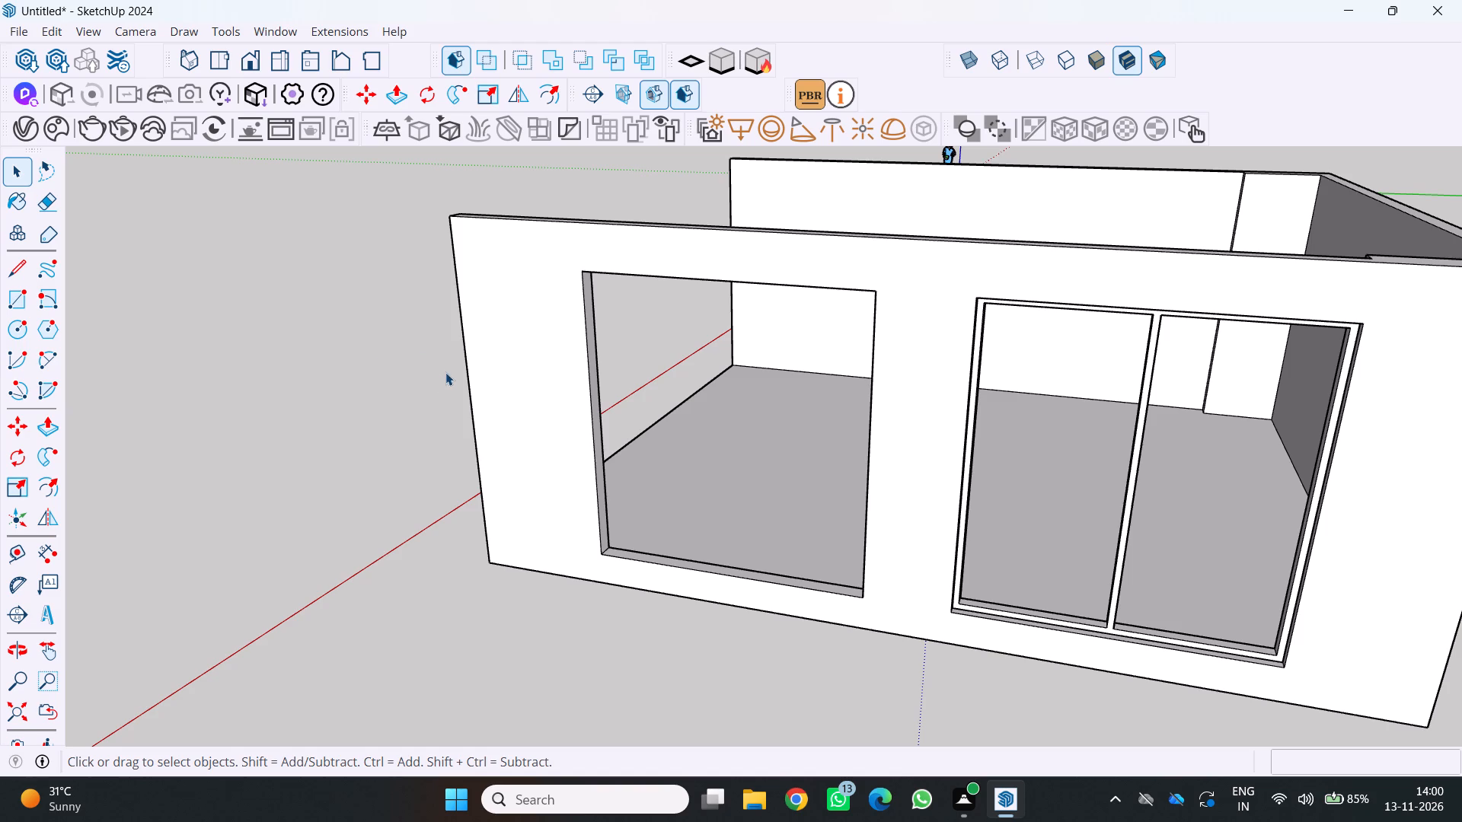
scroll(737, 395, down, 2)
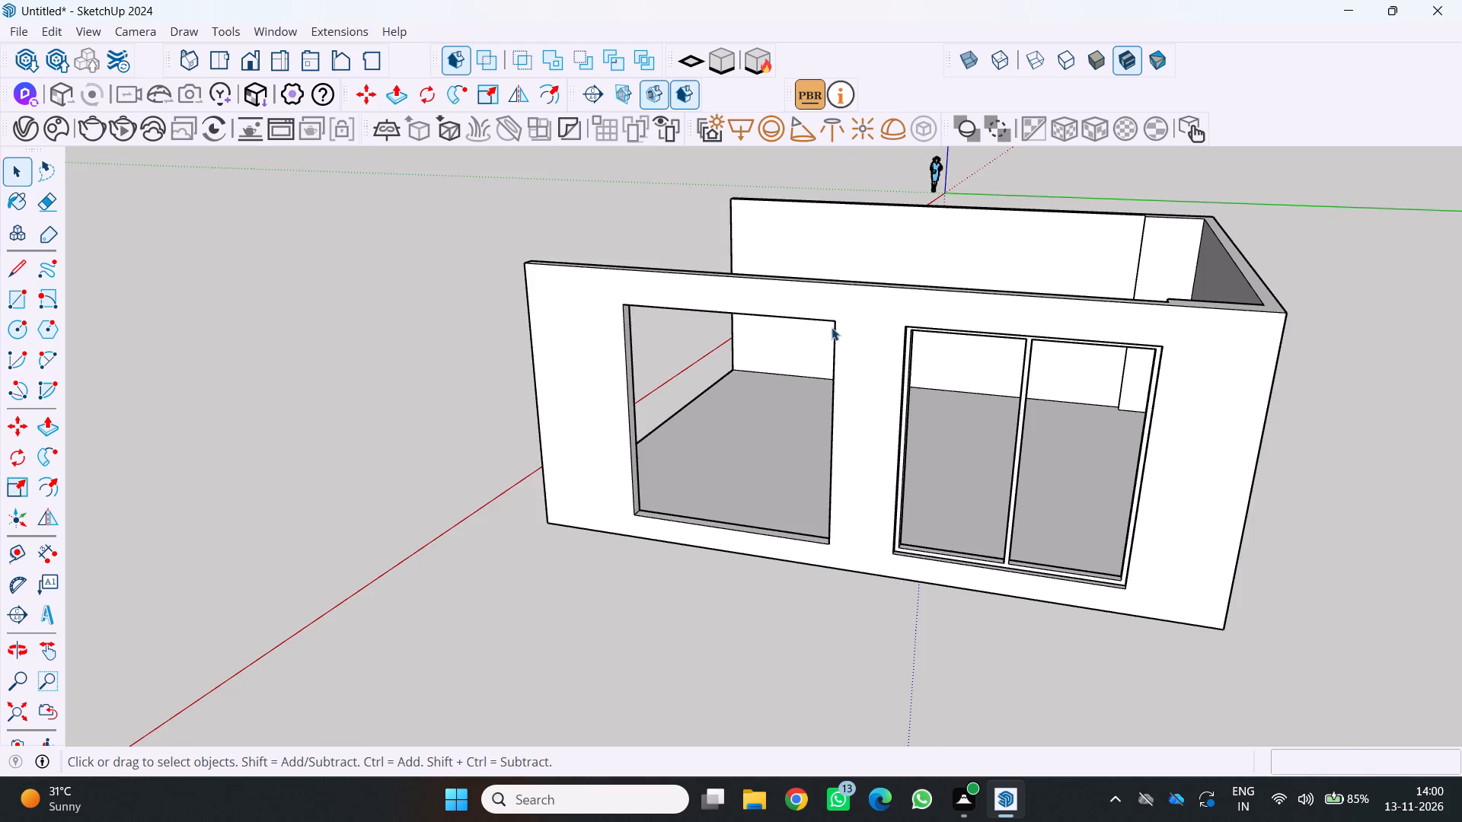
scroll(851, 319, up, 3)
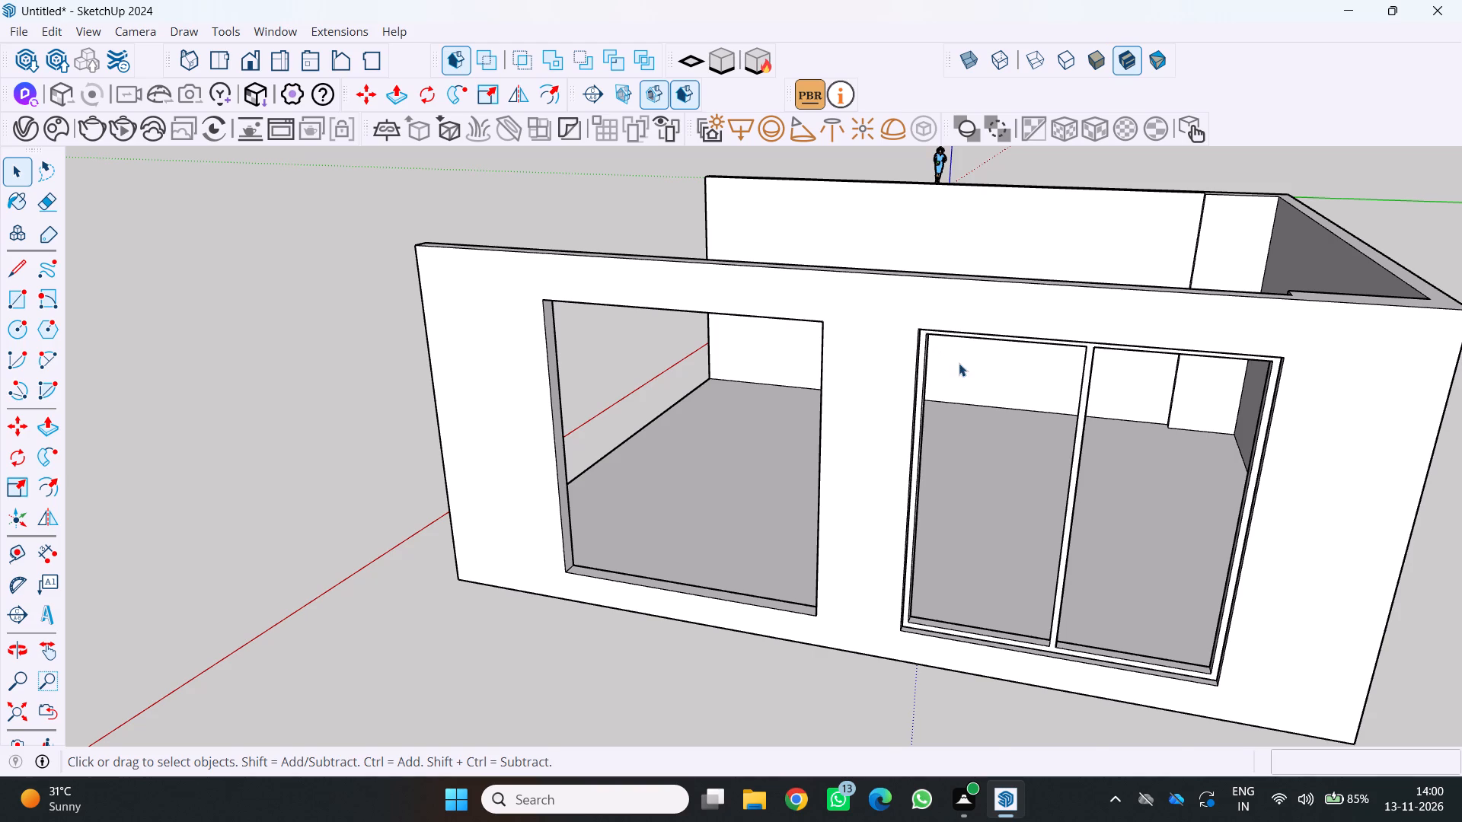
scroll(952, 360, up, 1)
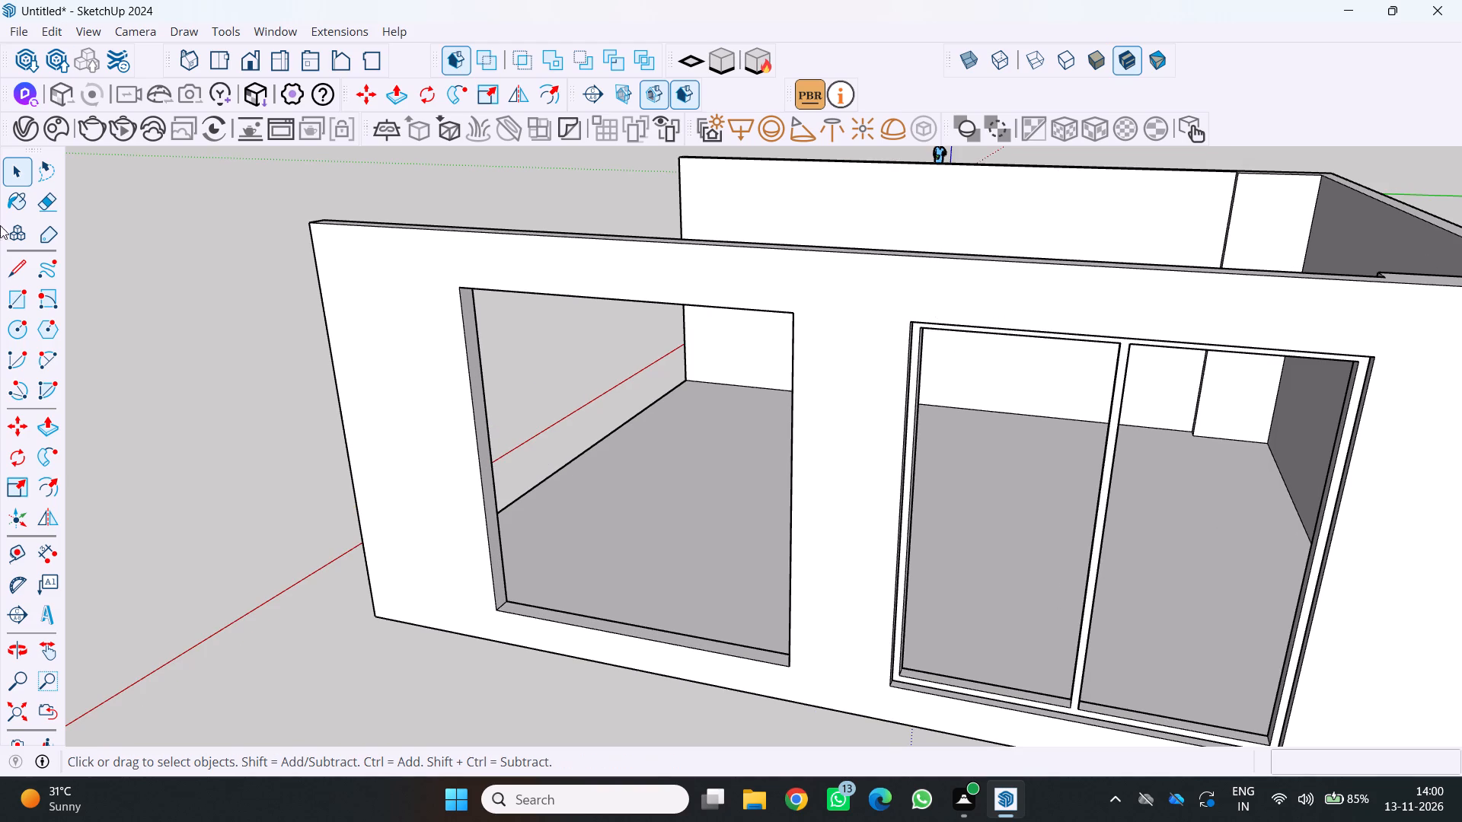
Draw a rectangle of about 118 by 255 cm filling the first bay of the framed window, beside the empty wall opening.
drag(14, 296, 3, 296)
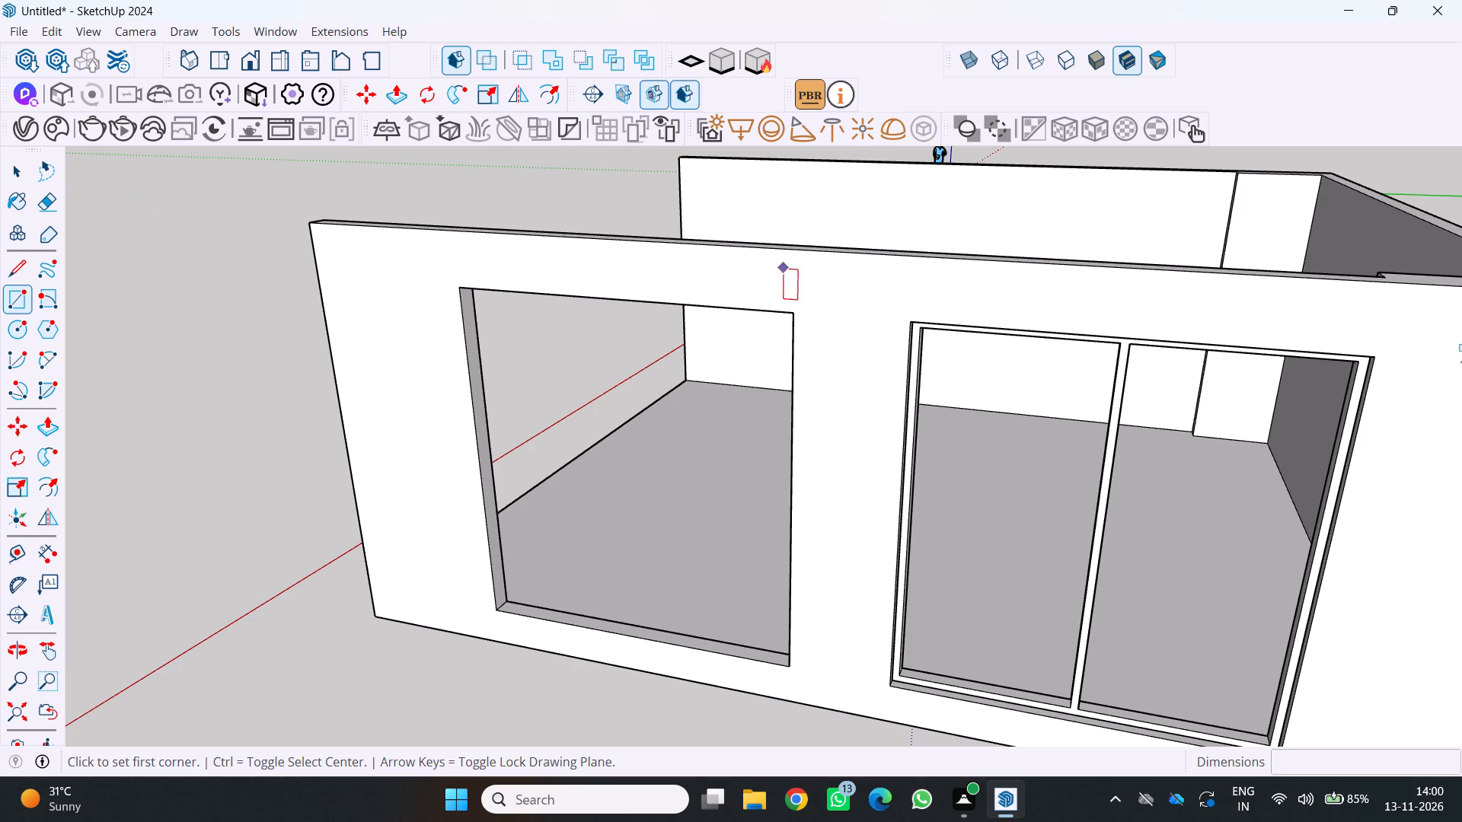
scroll(1426, 336, down, 3)
middle_drag(1375, 337, 960, 295)
scroll(939, 293, down, 2)
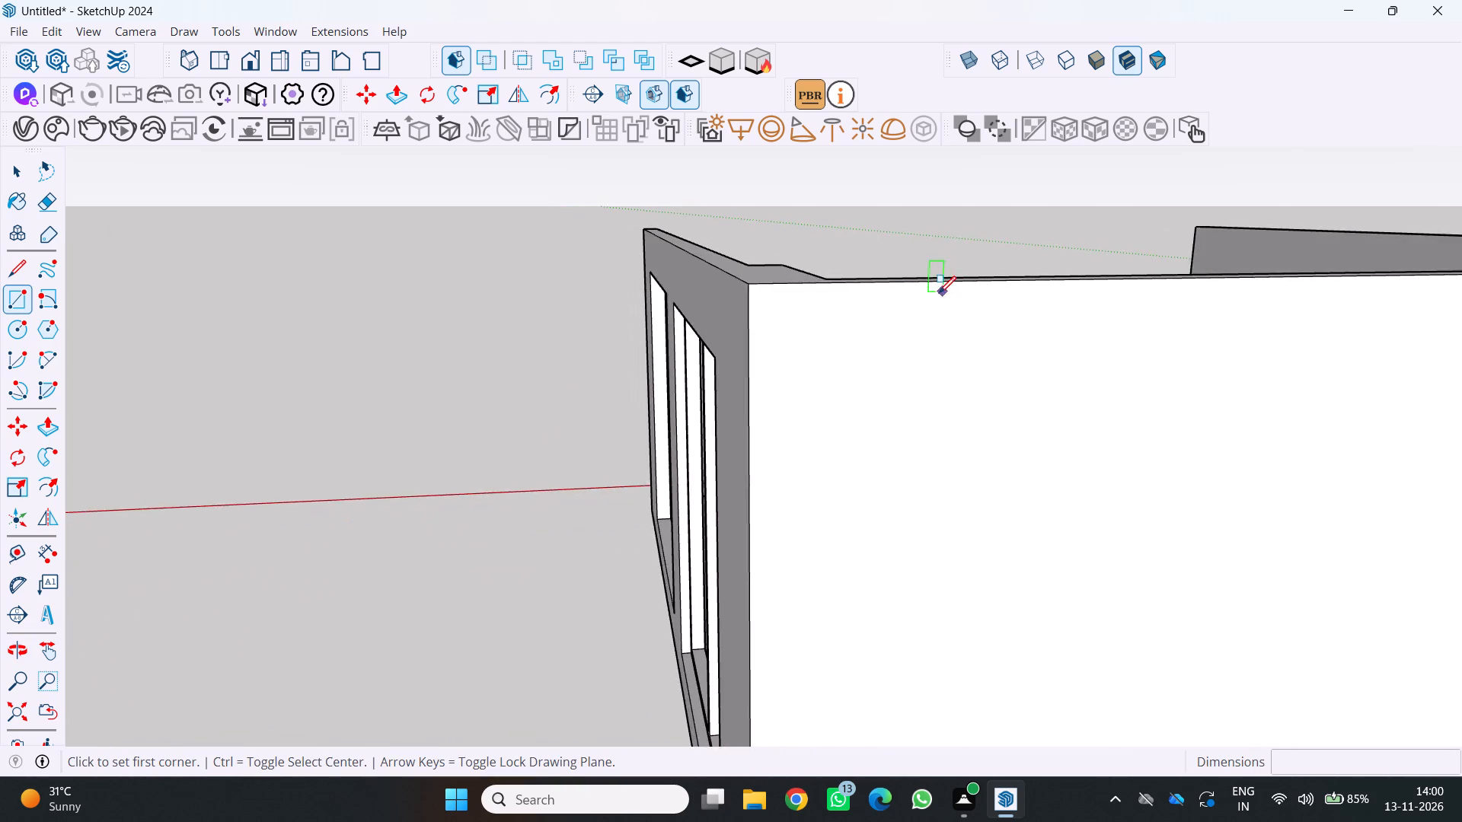
scroll(939, 293, down, 4)
scroll(676, 390, up, 4)
middle_drag(698, 403, 713, 403)
scroll(712, 405, down, 10)
middle_drag(722, 387, 982, 362)
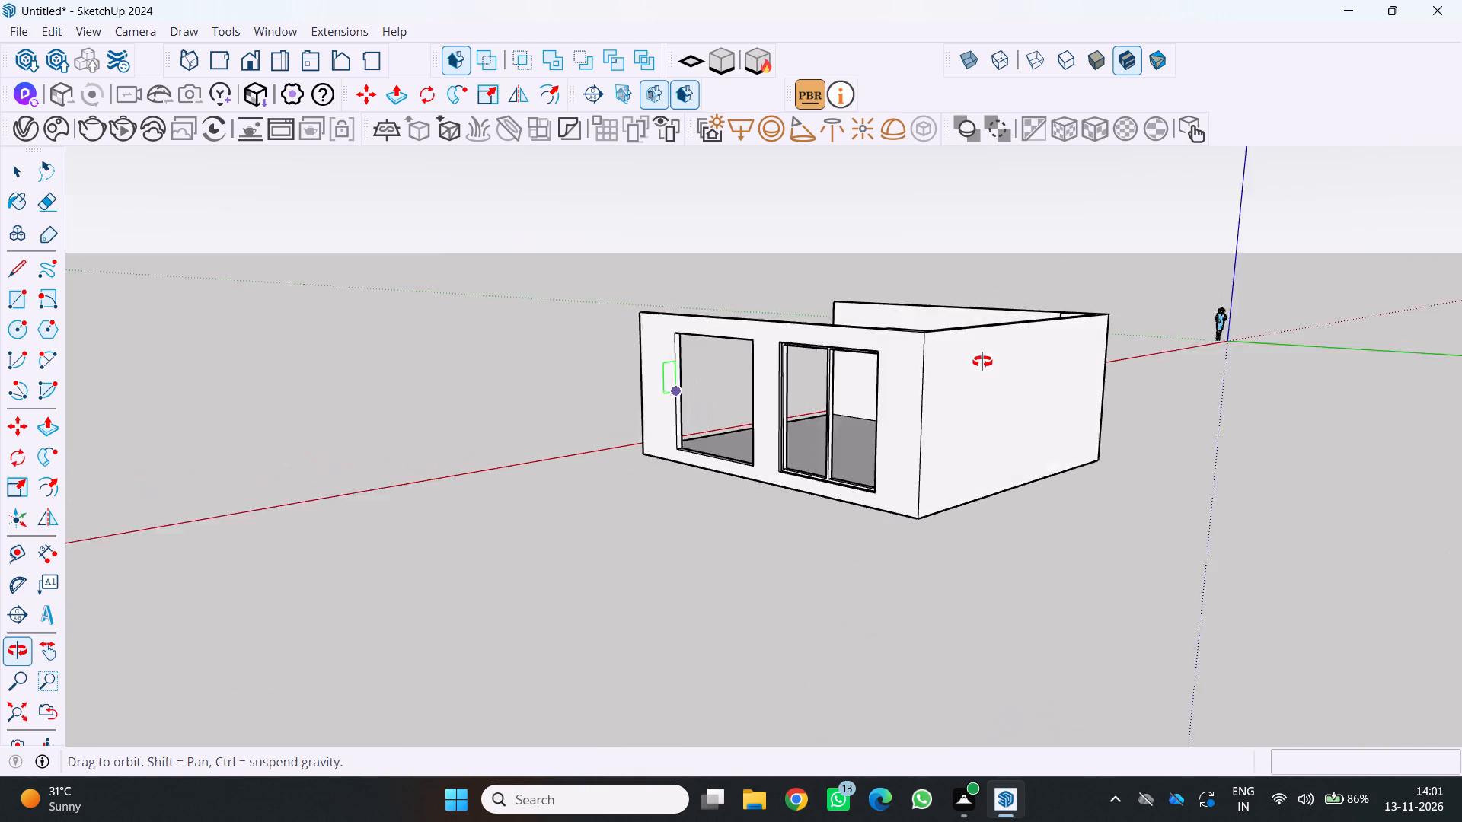
middle_drag(982, 362, 998, 351)
scroll(860, 358, up, 11)
scroll(672, 330, down, 6)
scroll(649, 332, up, 2)
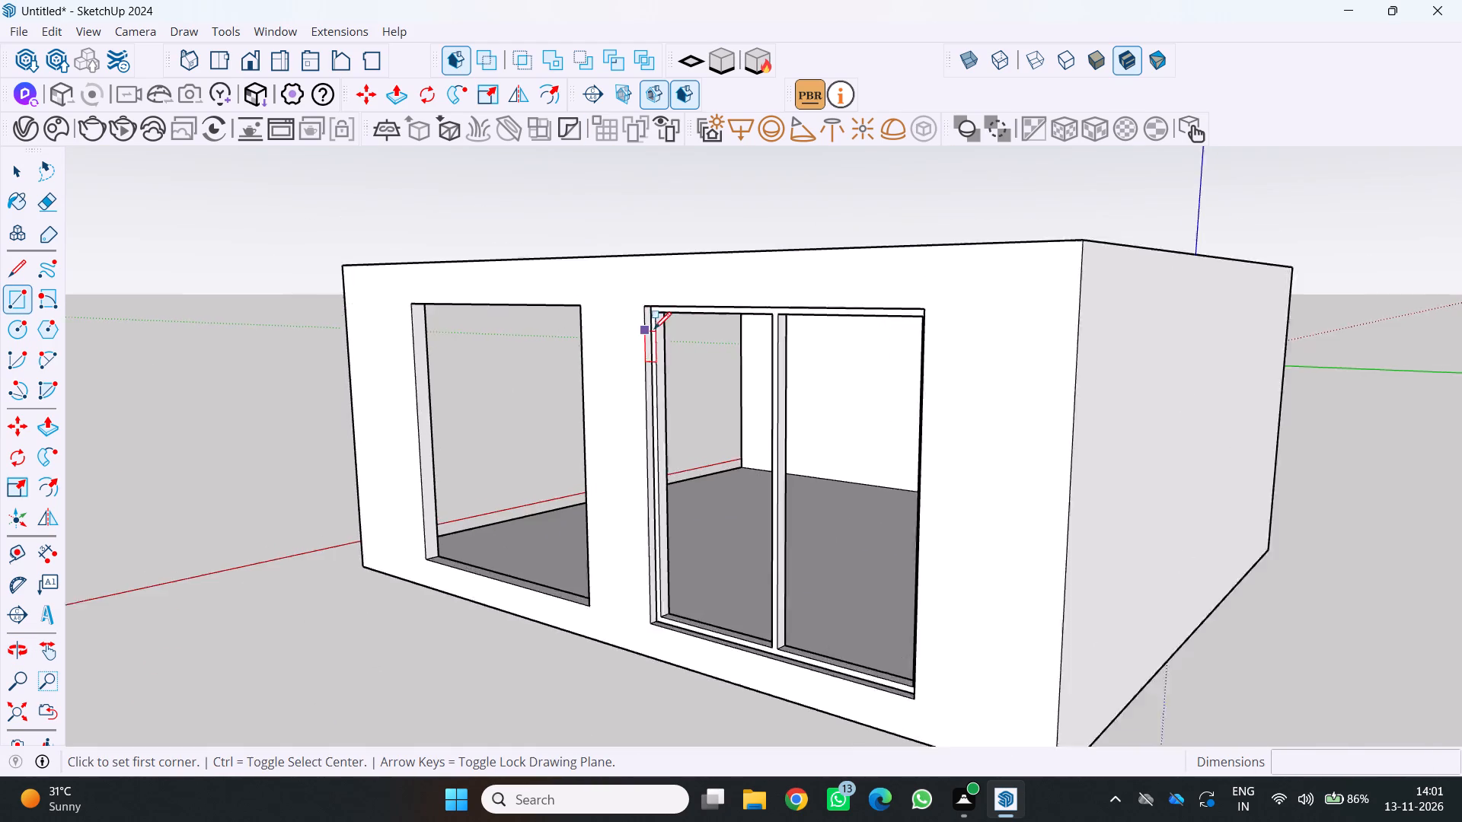
scroll(654, 329, up, 10)
click(653, 300)
scroll(671, 331, down, 5)
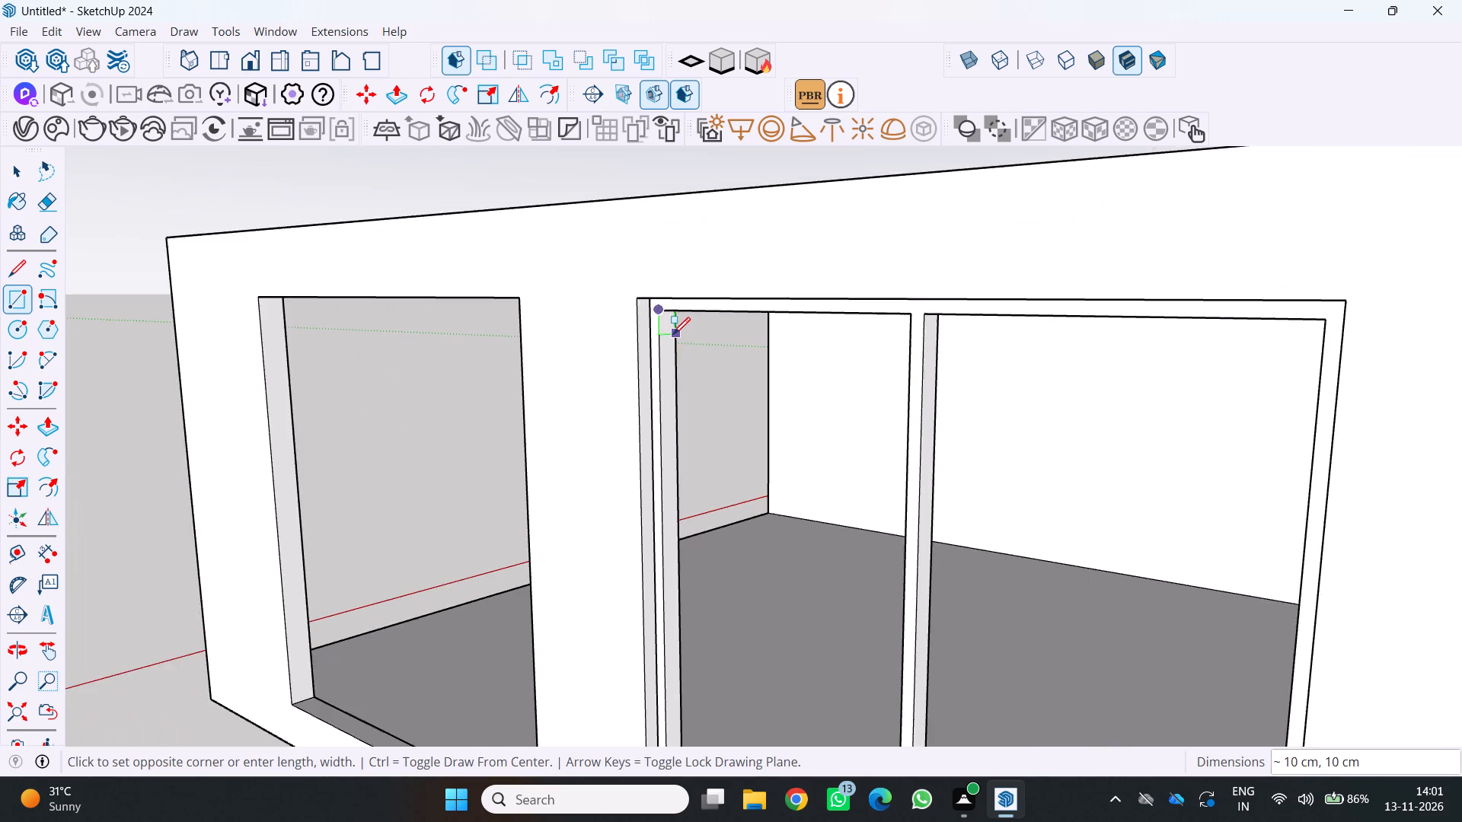
scroll(677, 333, down, 9)
scroll(675, 522, up, 4)
middle_drag(721, 529, 766, 534)
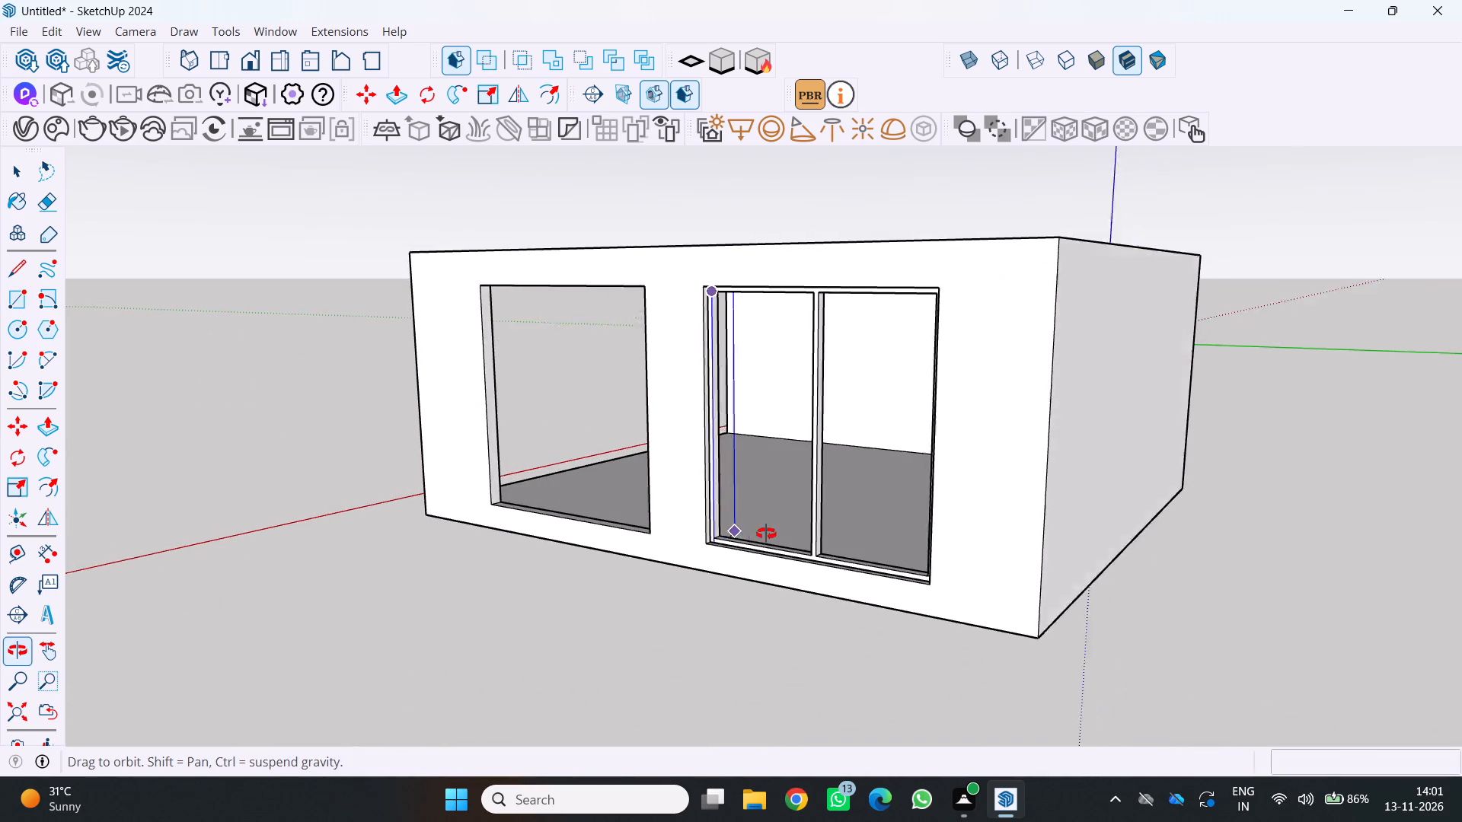
middle_drag(766, 534, 797, 524)
scroll(840, 537, up, 8)
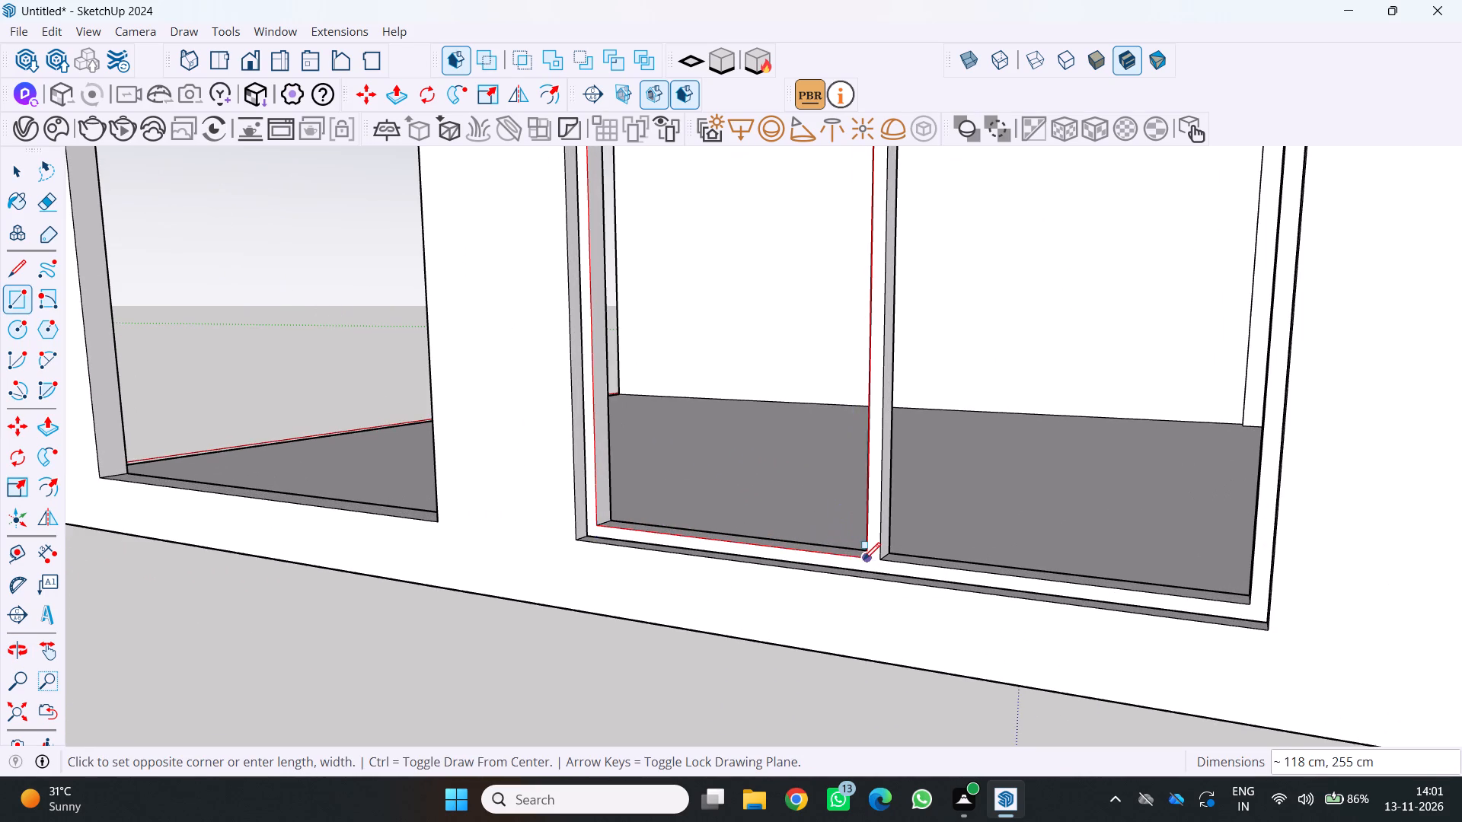
click(863, 559)
Select the new pane face with its bounding edges and make it a group.
scroll(843, 550, down, 8)
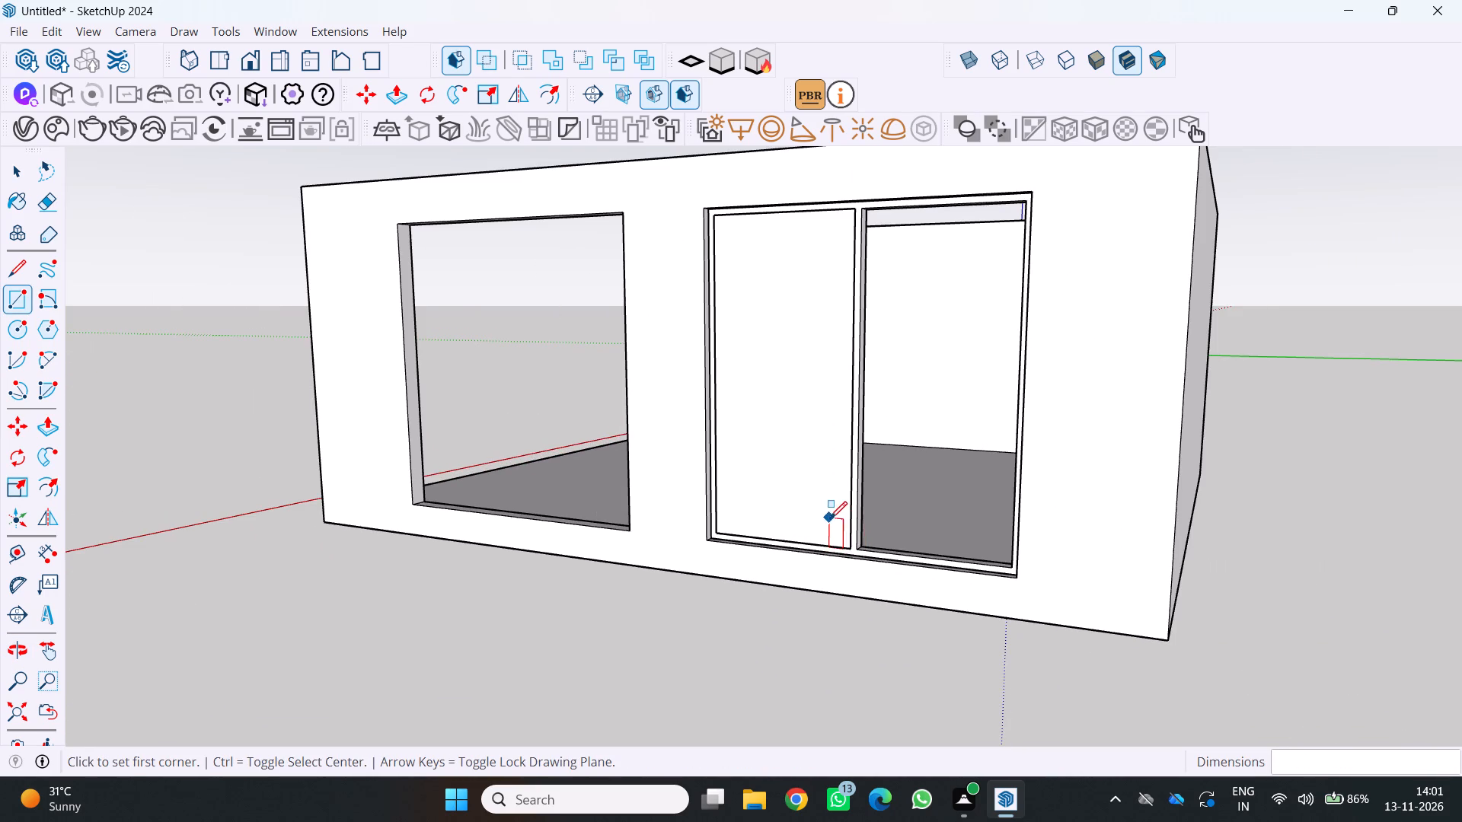
key(space)
double_click(818, 486)
click(817, 486)
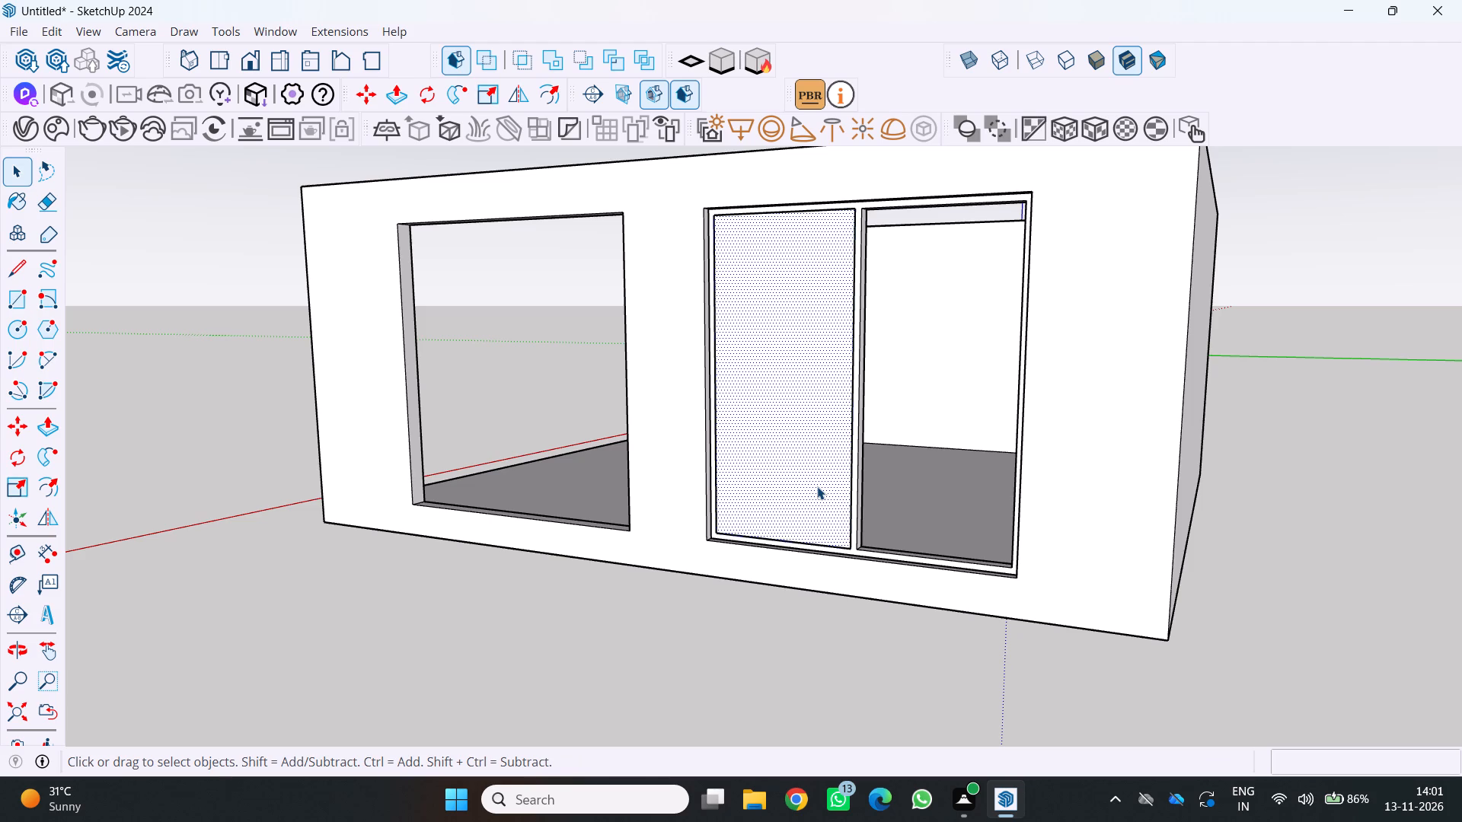
double_click(817, 486)
click(810, 489)
triple_click(806, 469)
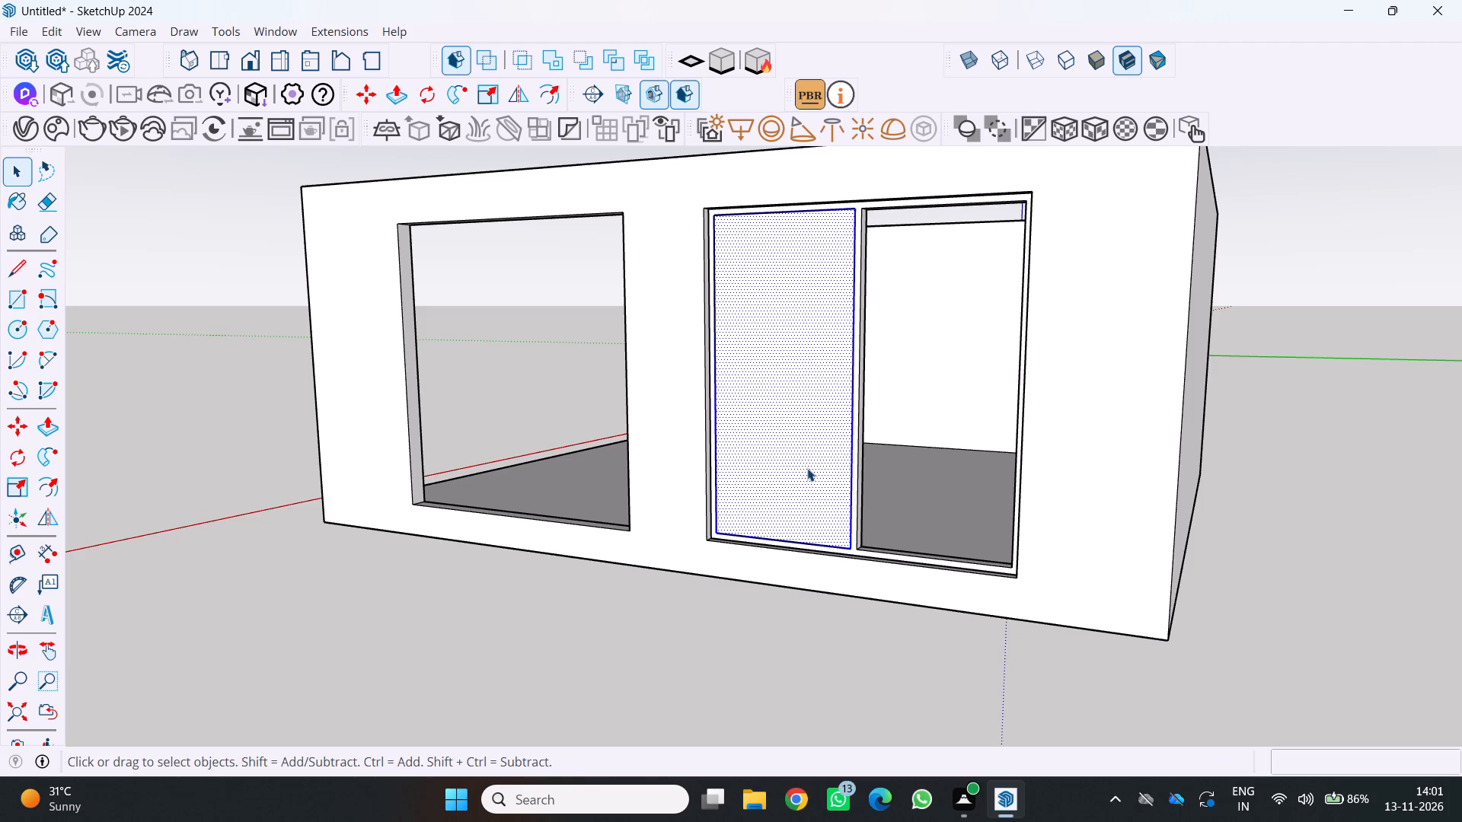
right_click(807, 455)
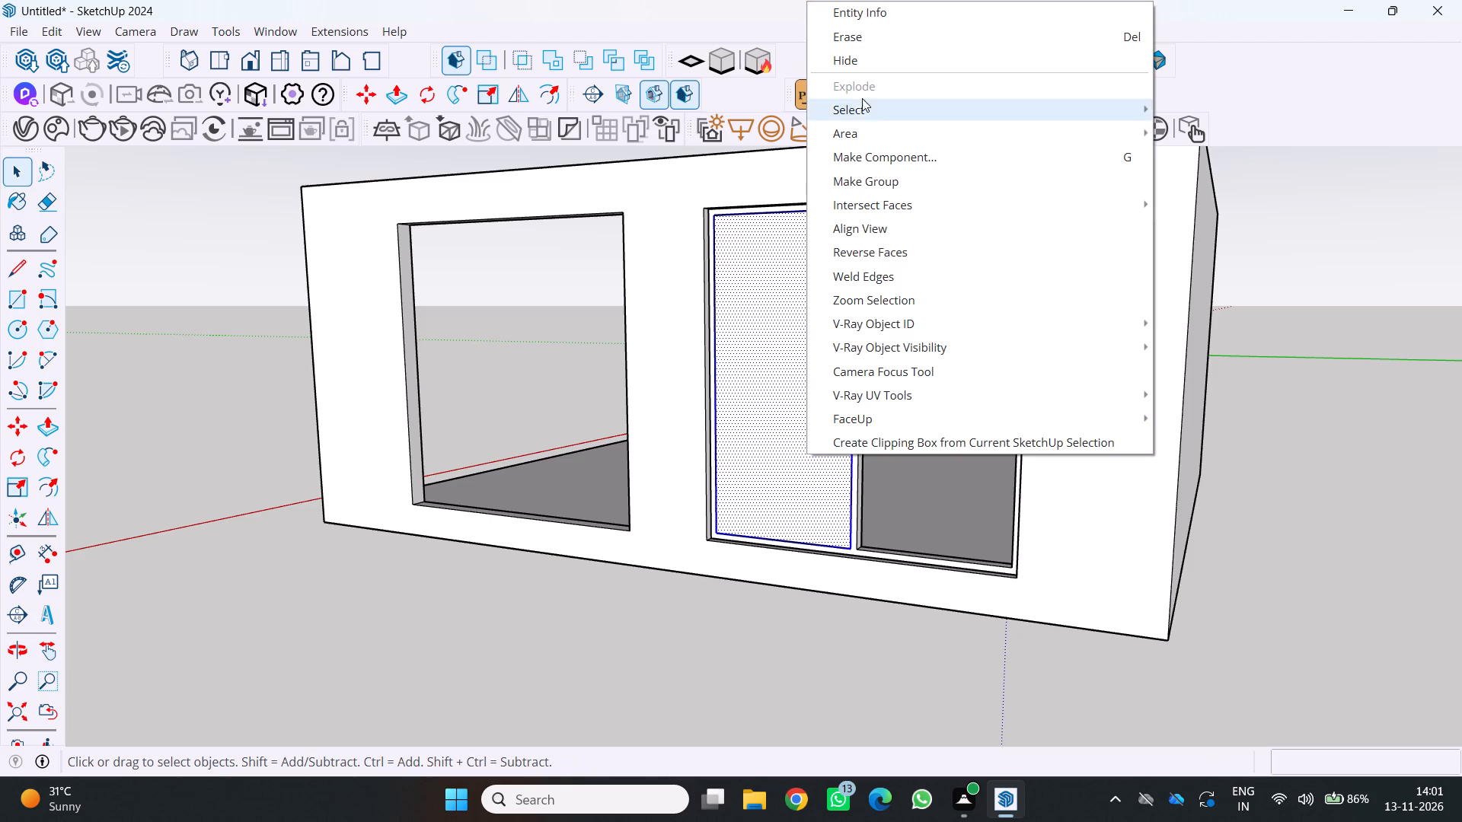
click(852, 179)
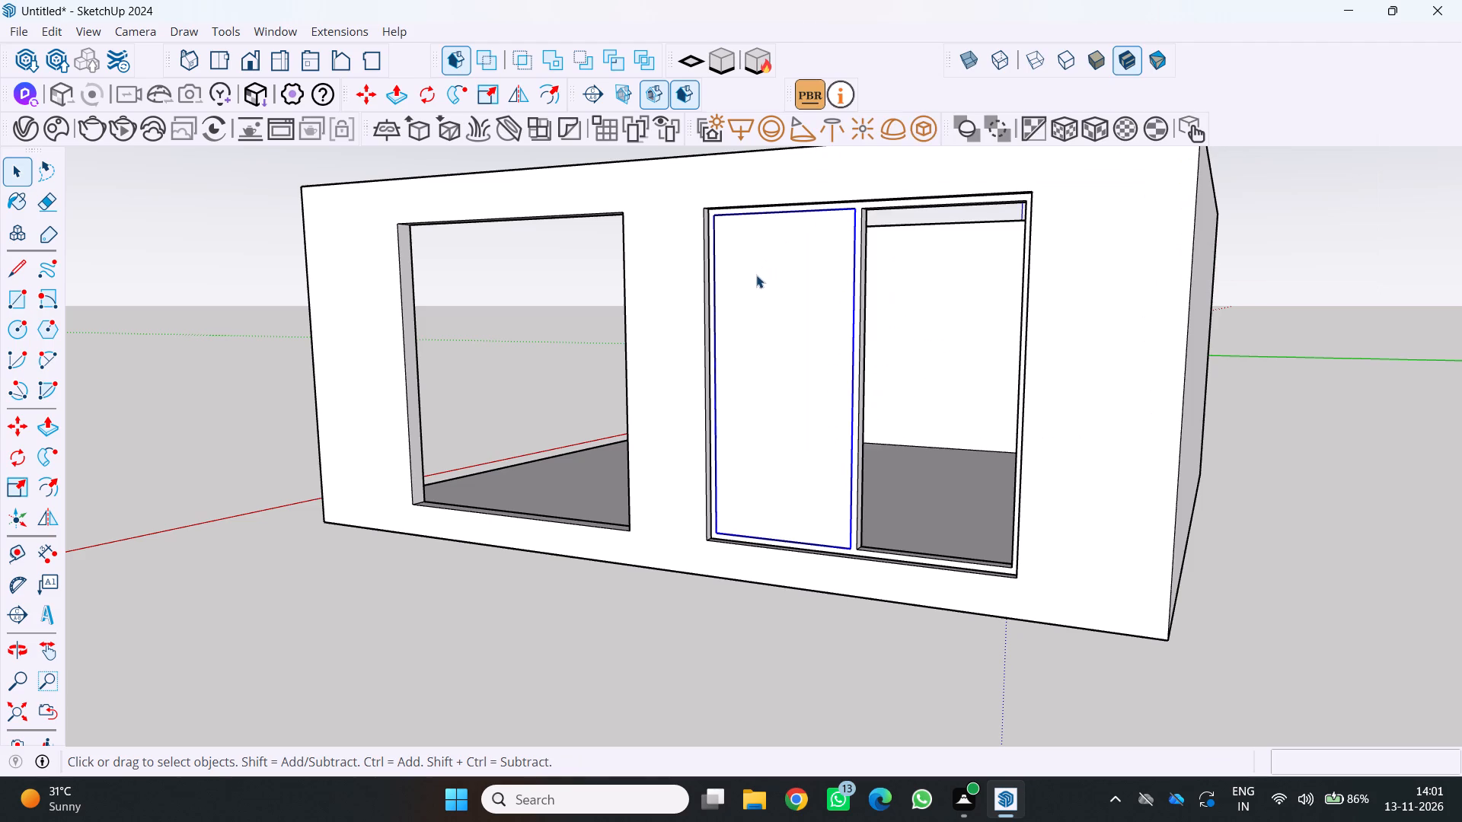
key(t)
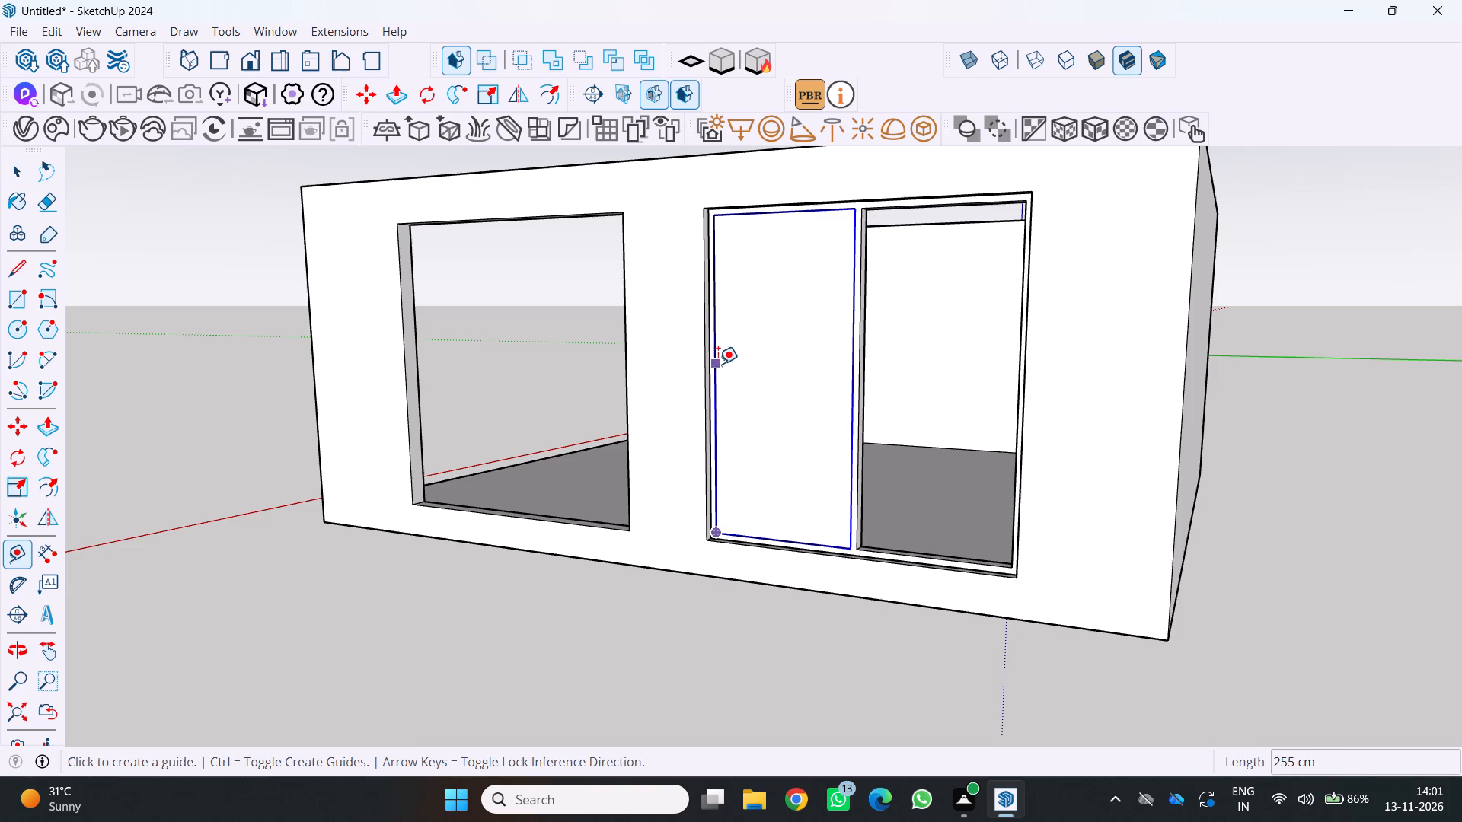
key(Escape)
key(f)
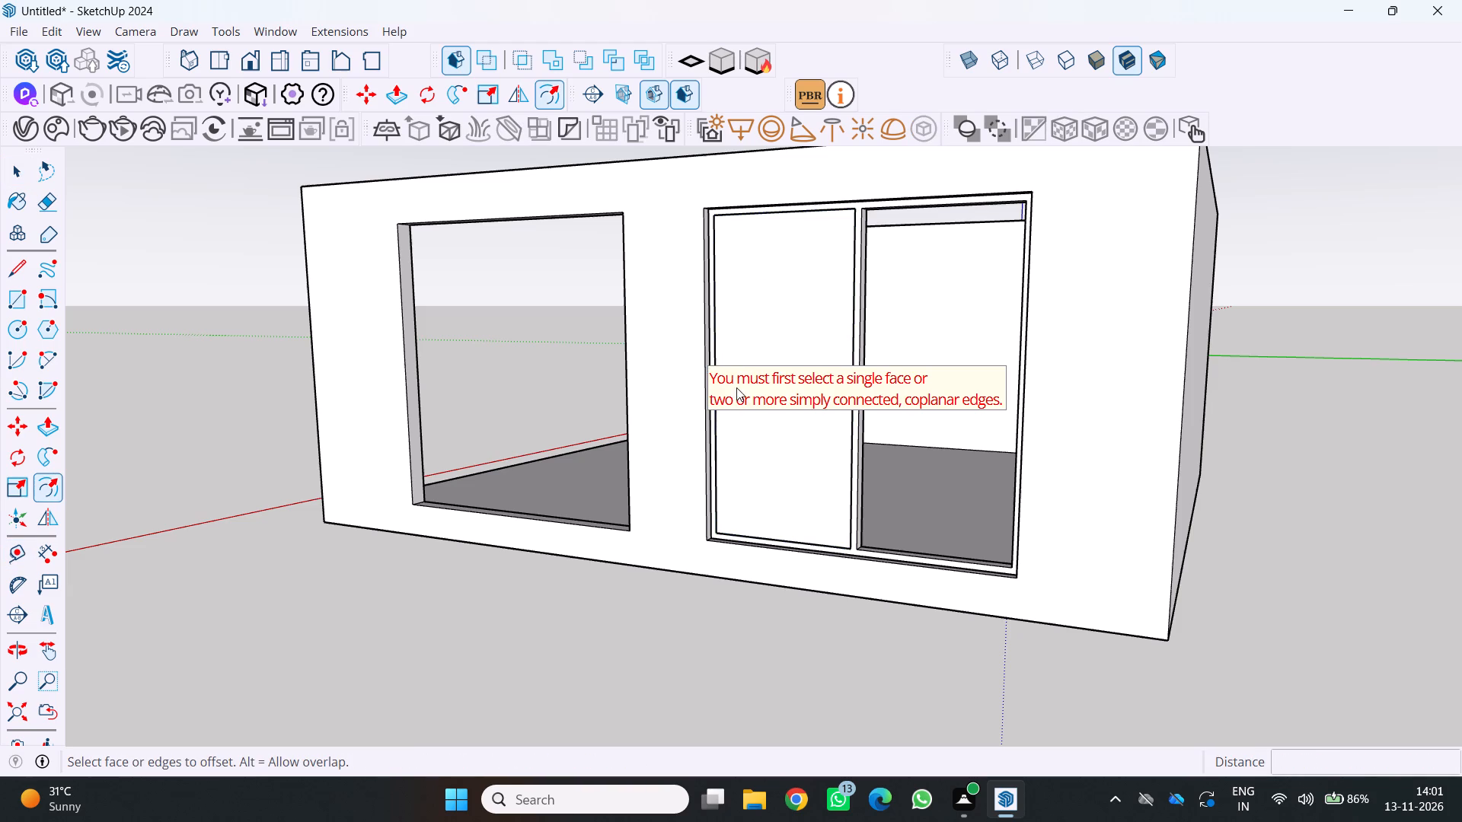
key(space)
Open the pane group and offset its face outline inward by 2 cm.
click(776, 346)
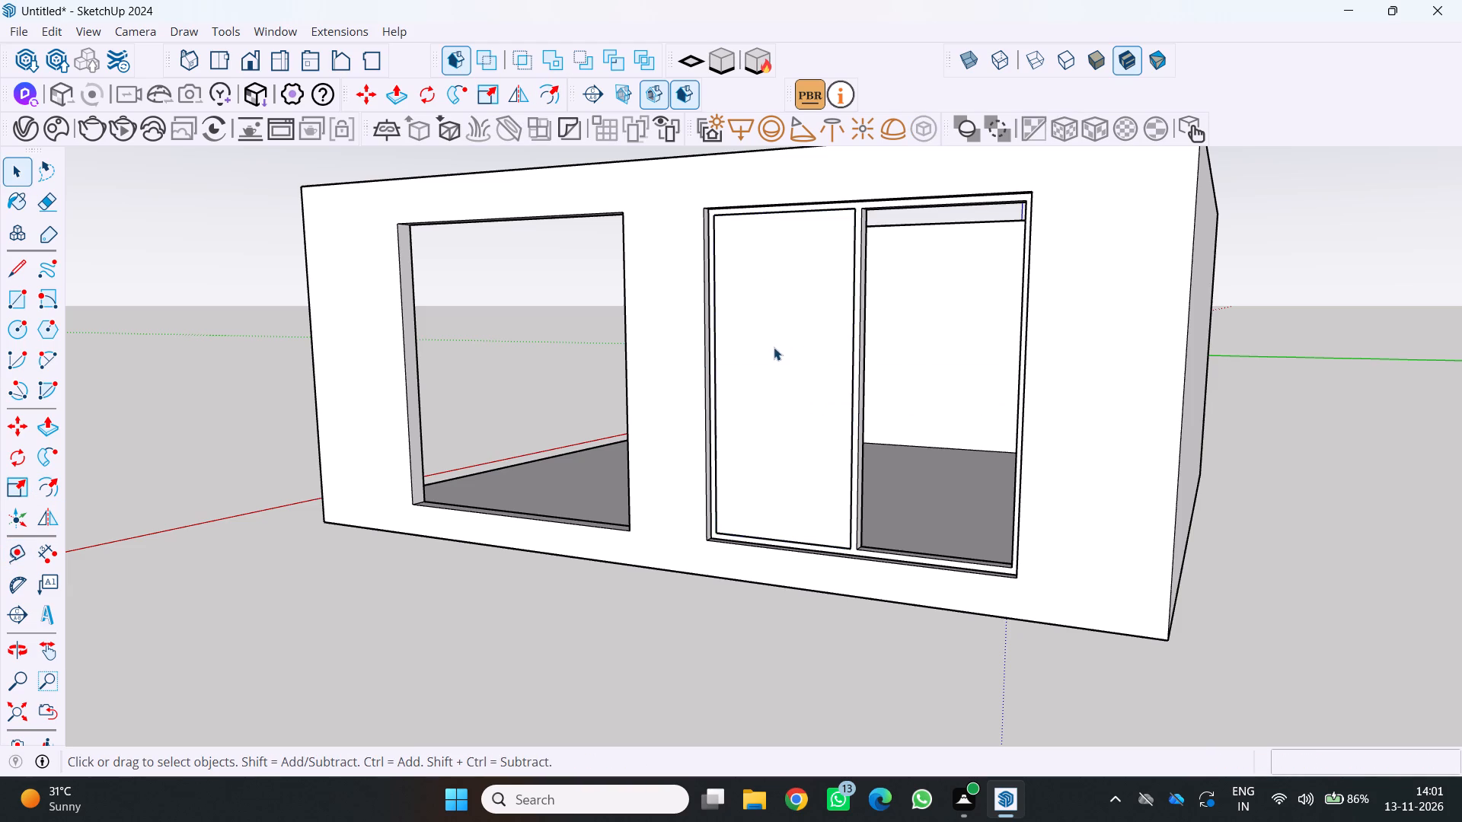
click(770, 348)
click(763, 352)
triple_click(763, 353)
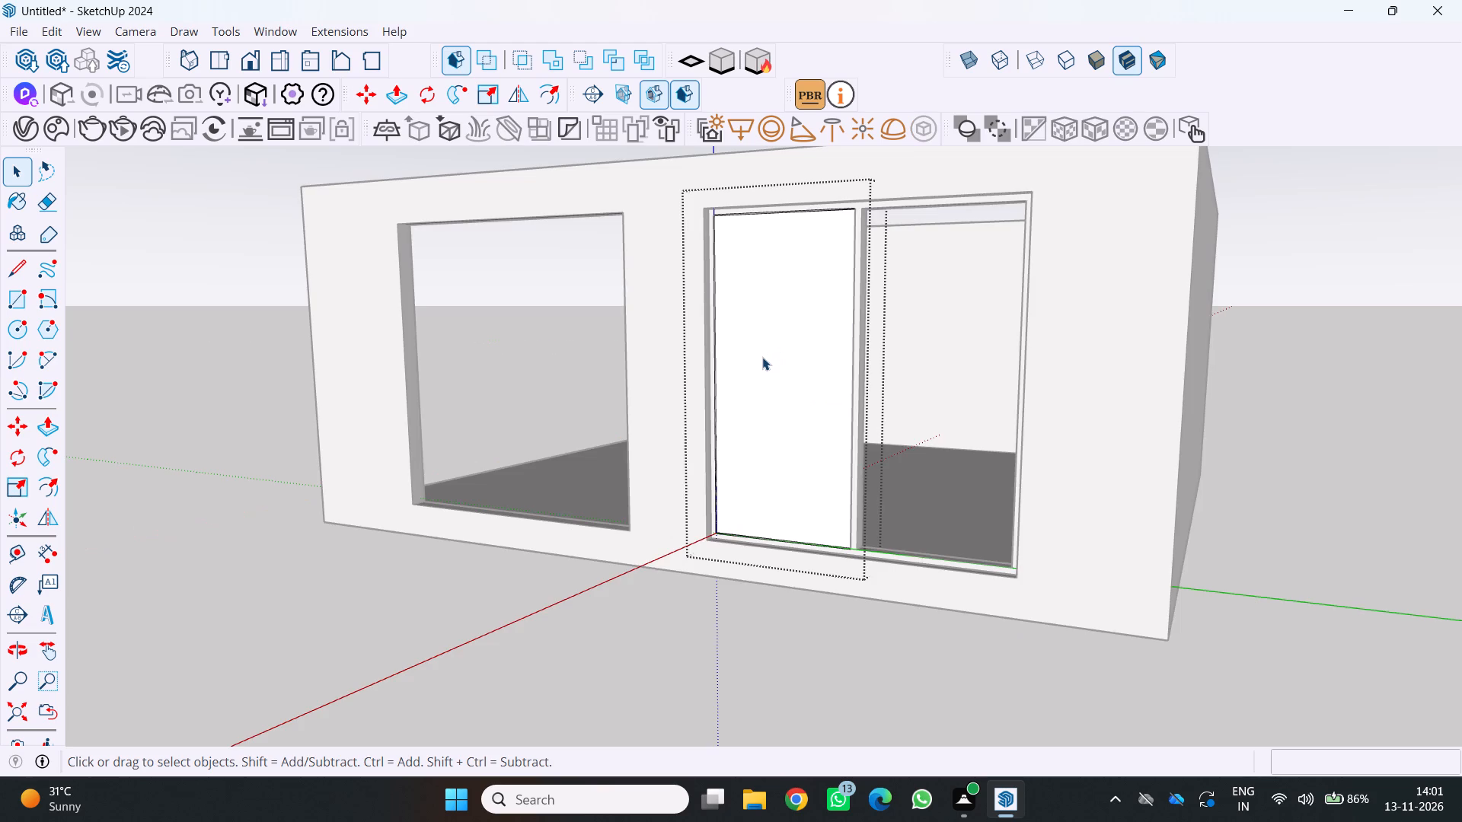
key(f)
click(734, 380)
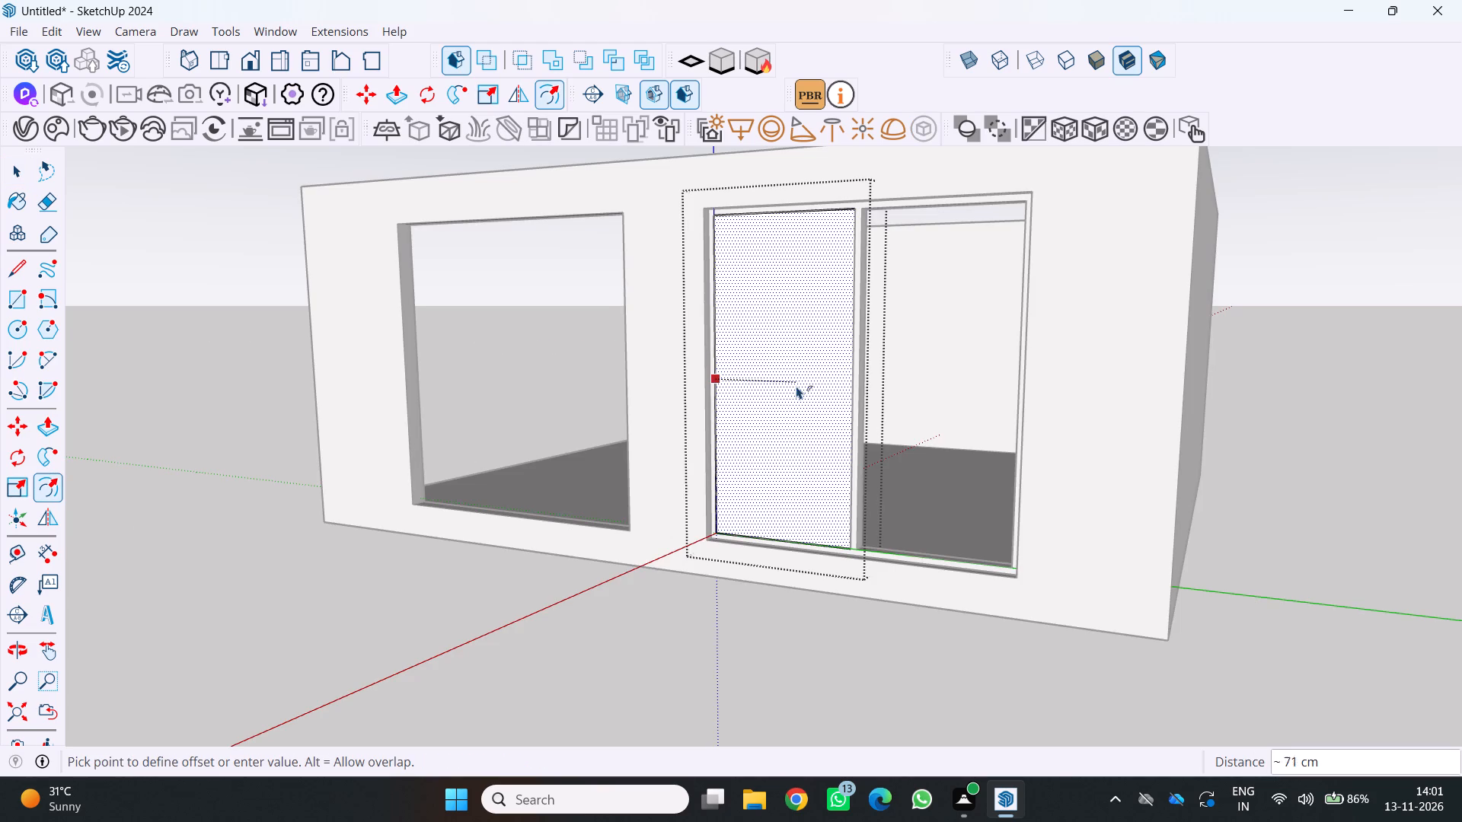
key(2)
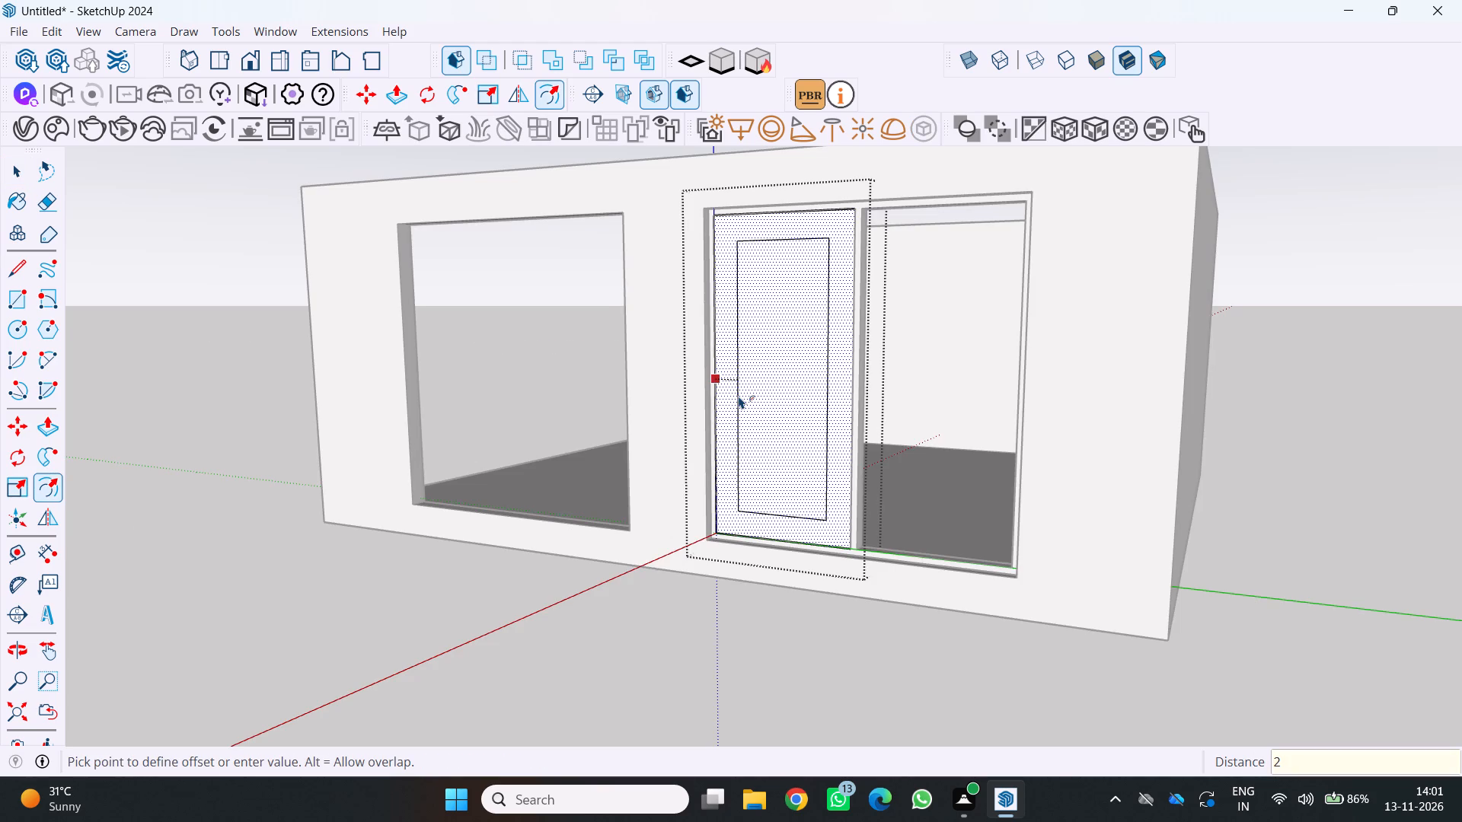
key(Return)
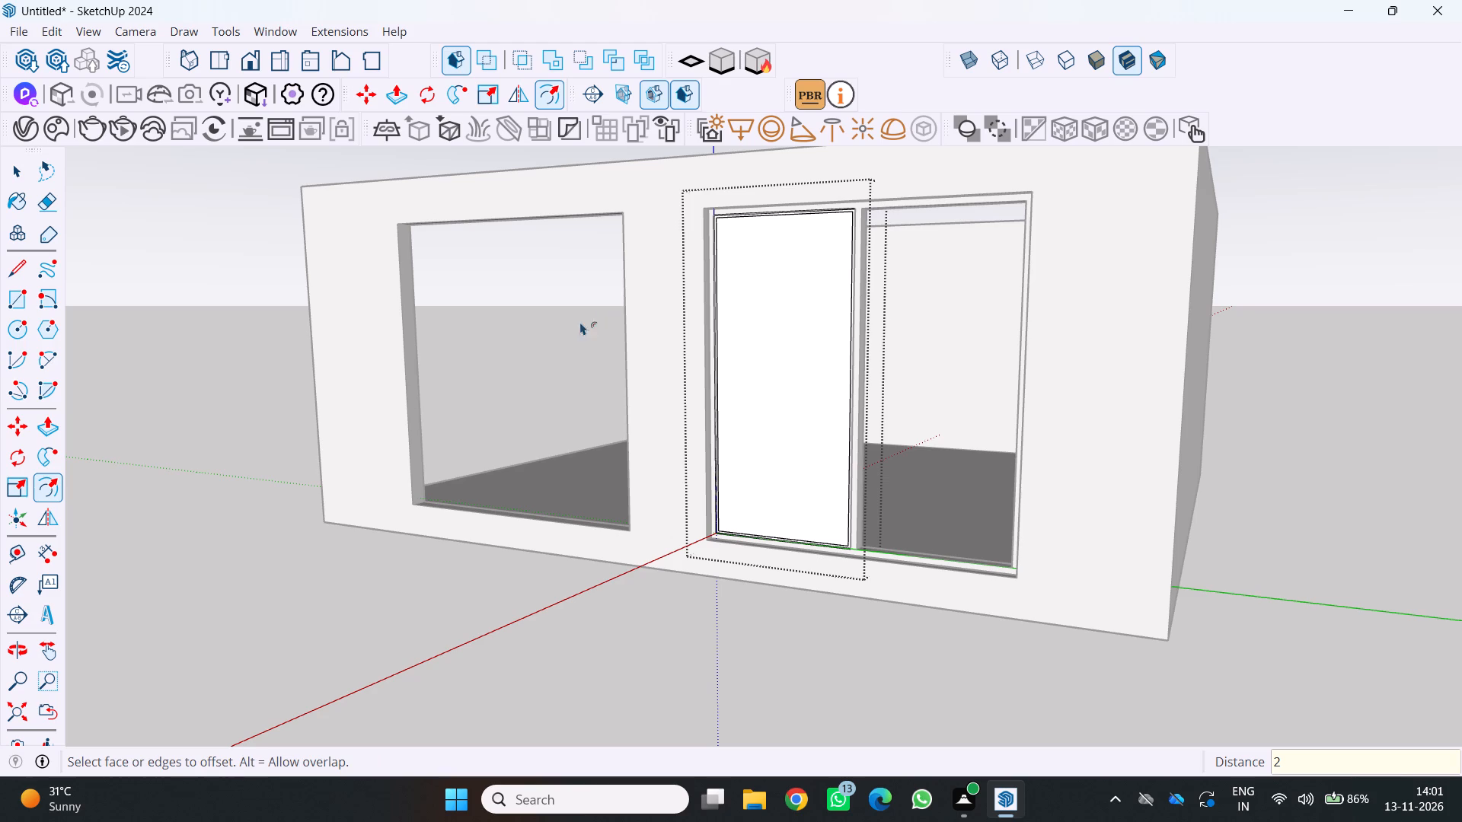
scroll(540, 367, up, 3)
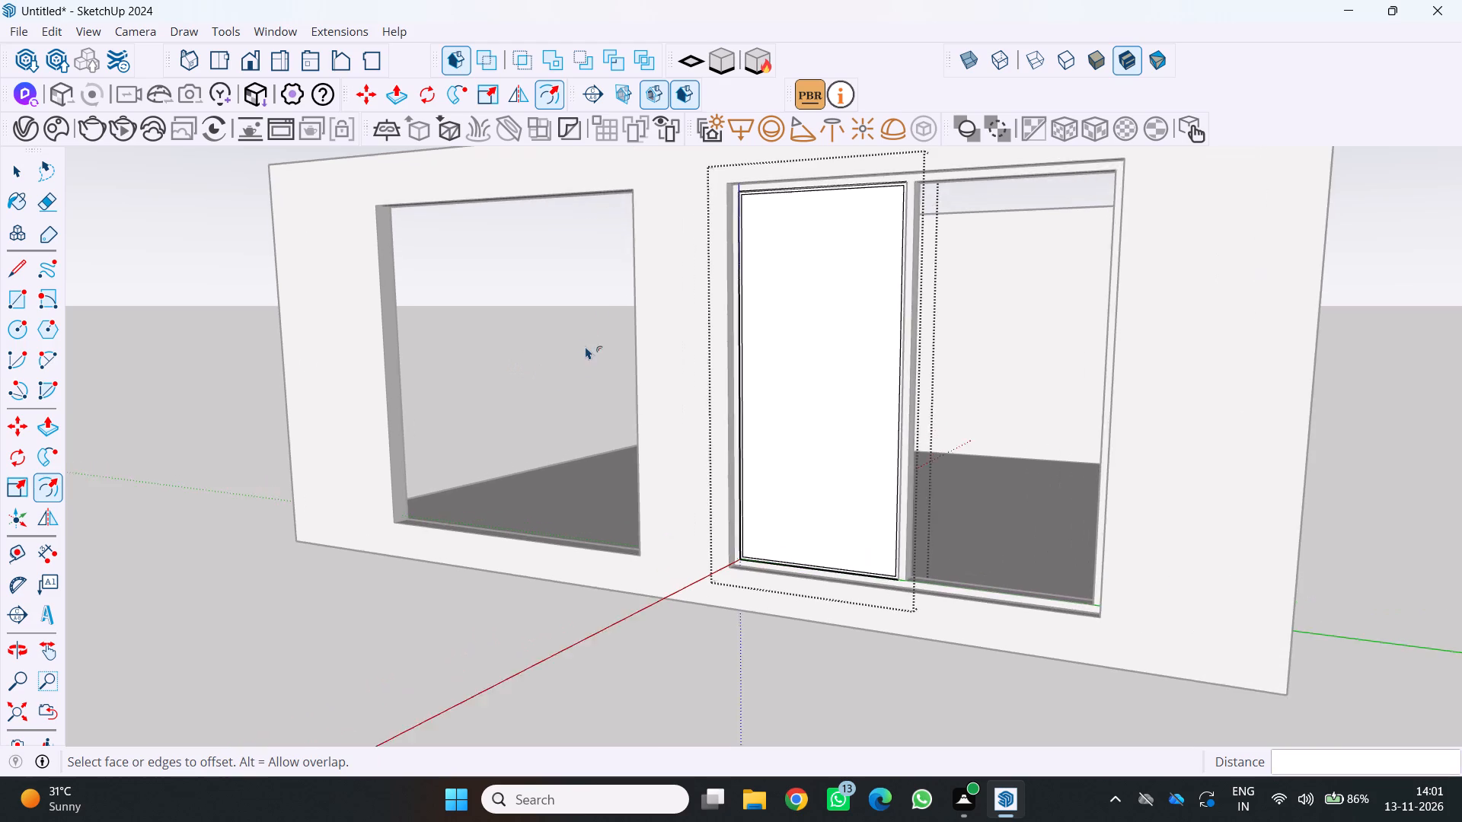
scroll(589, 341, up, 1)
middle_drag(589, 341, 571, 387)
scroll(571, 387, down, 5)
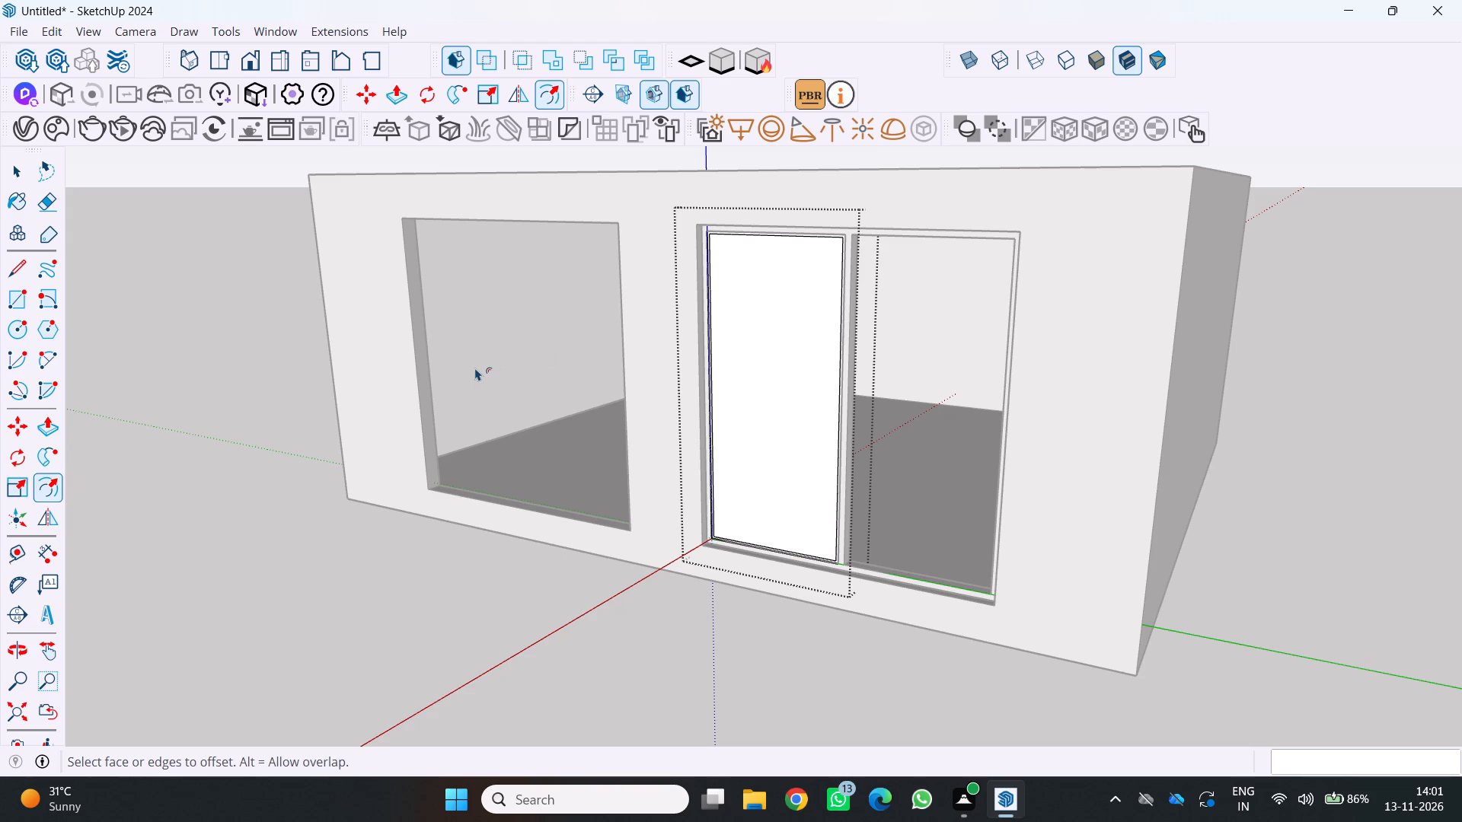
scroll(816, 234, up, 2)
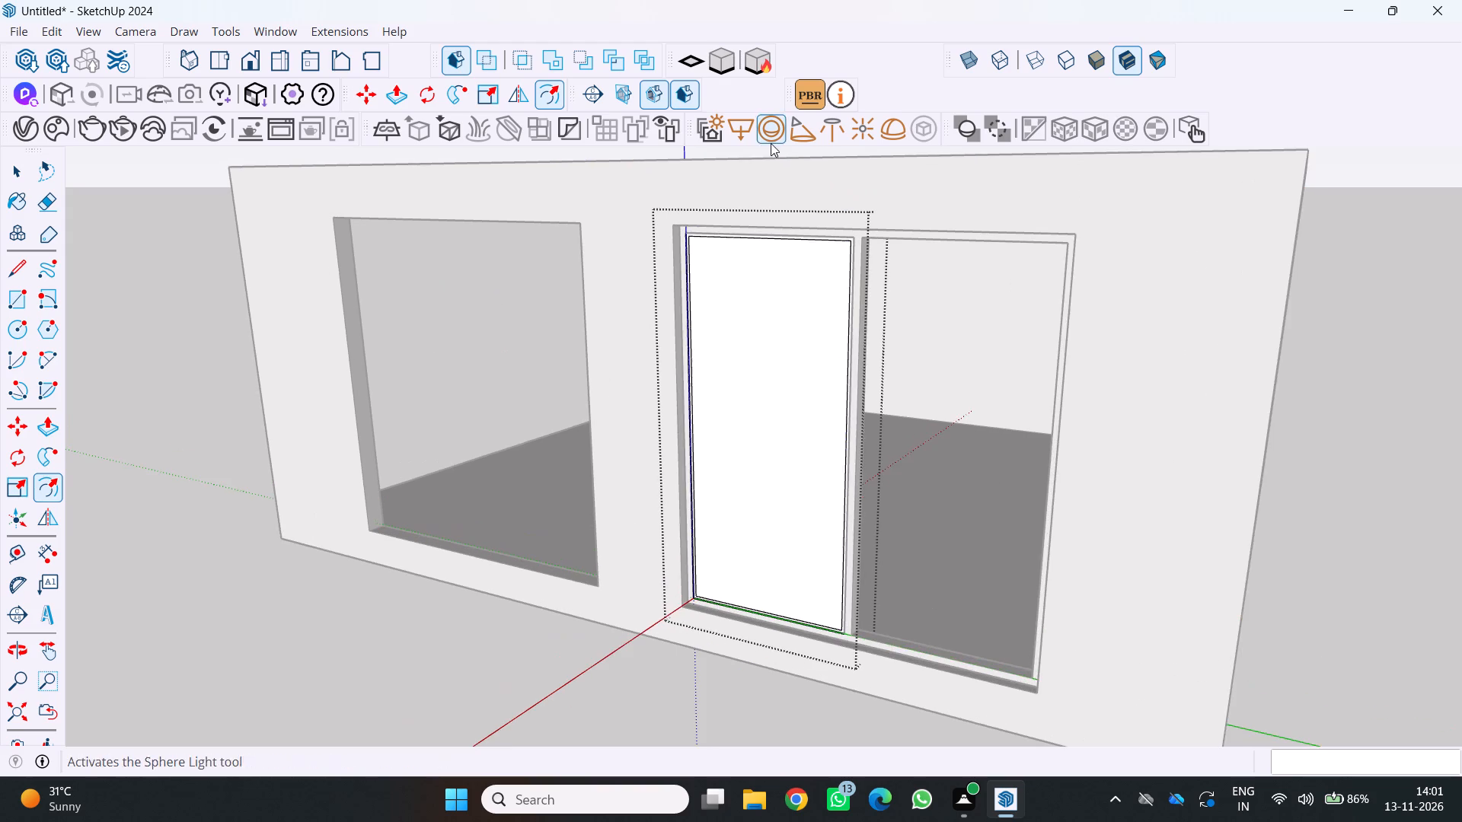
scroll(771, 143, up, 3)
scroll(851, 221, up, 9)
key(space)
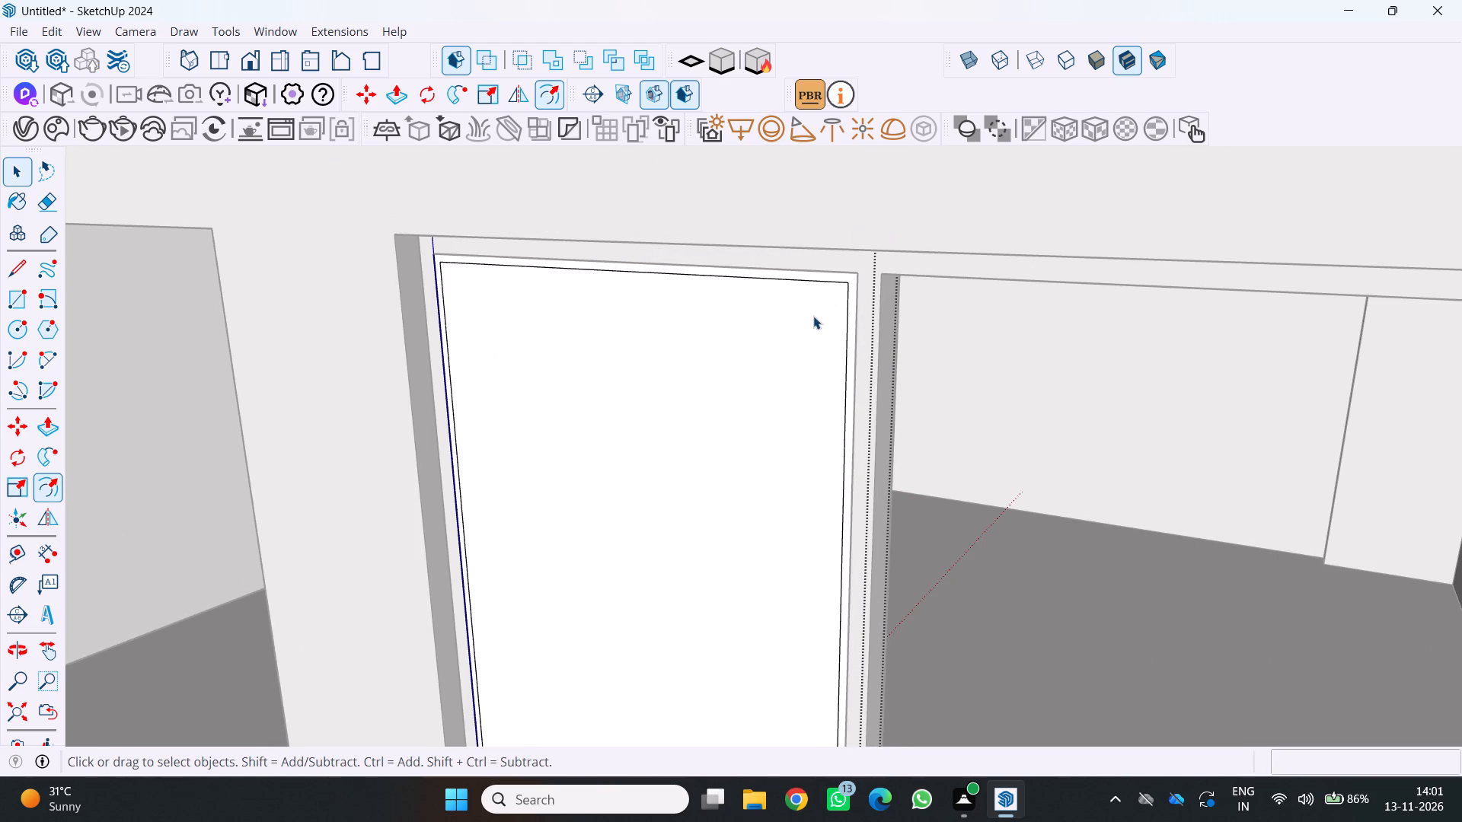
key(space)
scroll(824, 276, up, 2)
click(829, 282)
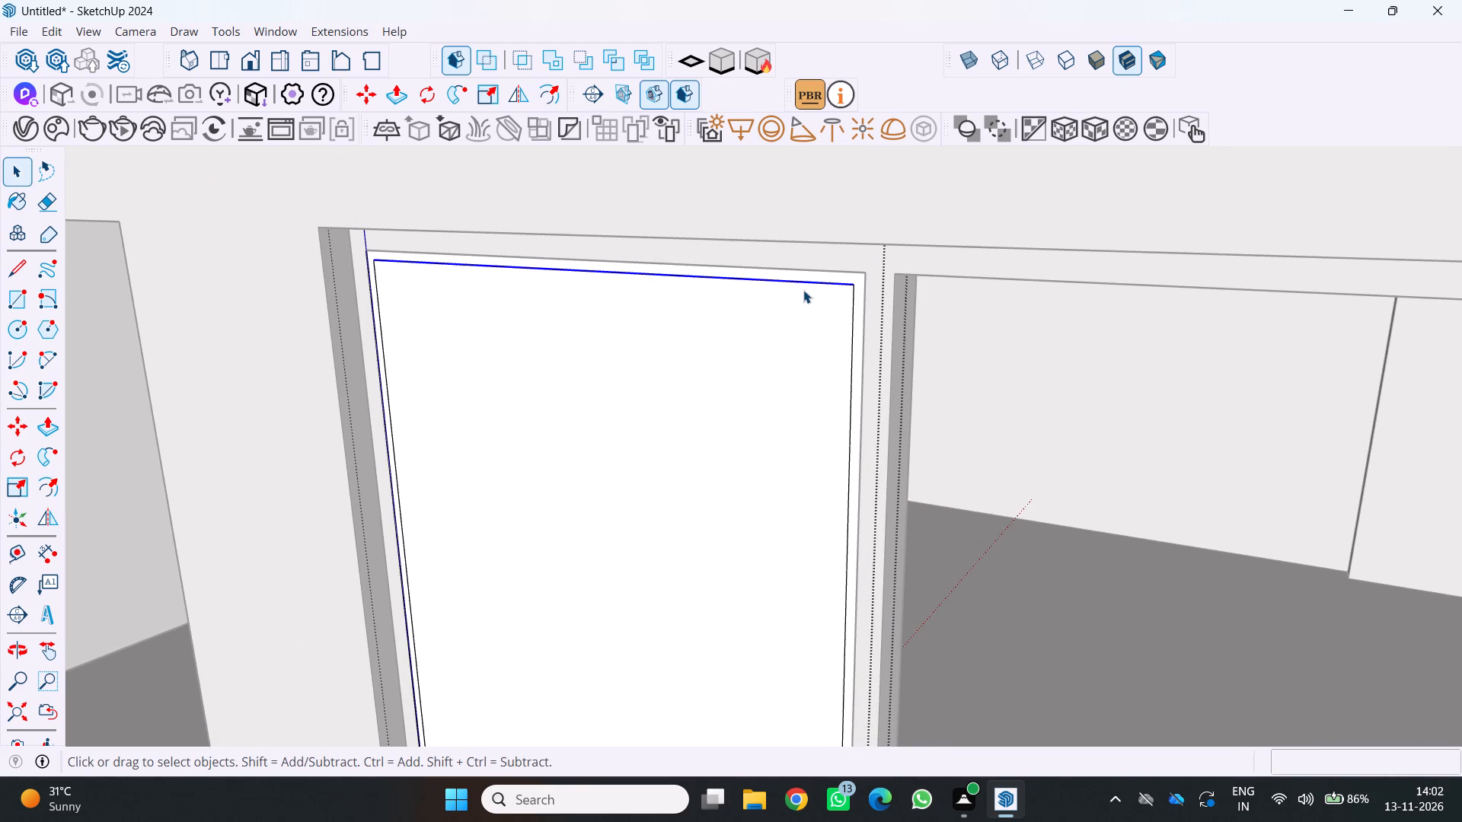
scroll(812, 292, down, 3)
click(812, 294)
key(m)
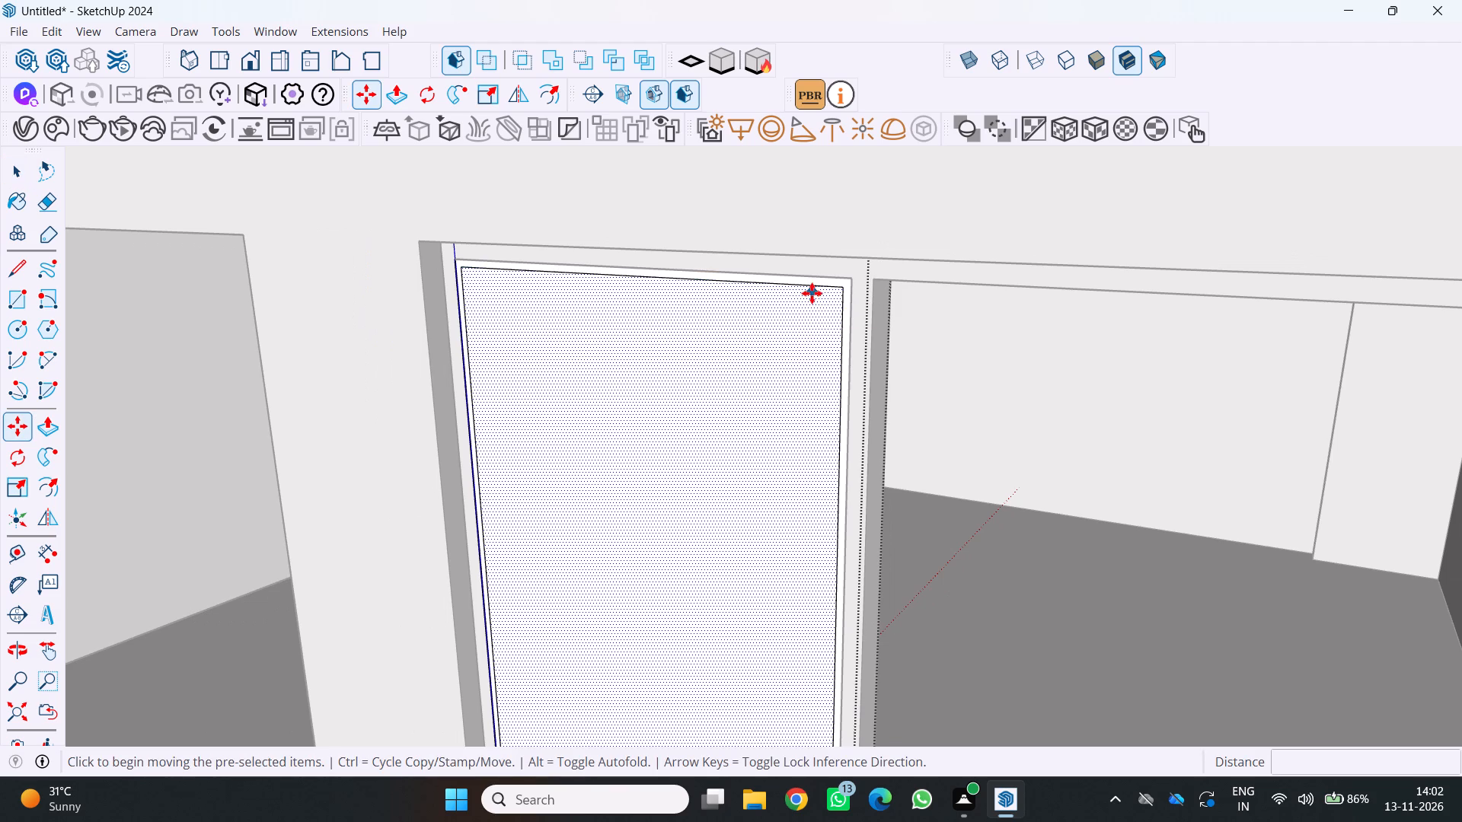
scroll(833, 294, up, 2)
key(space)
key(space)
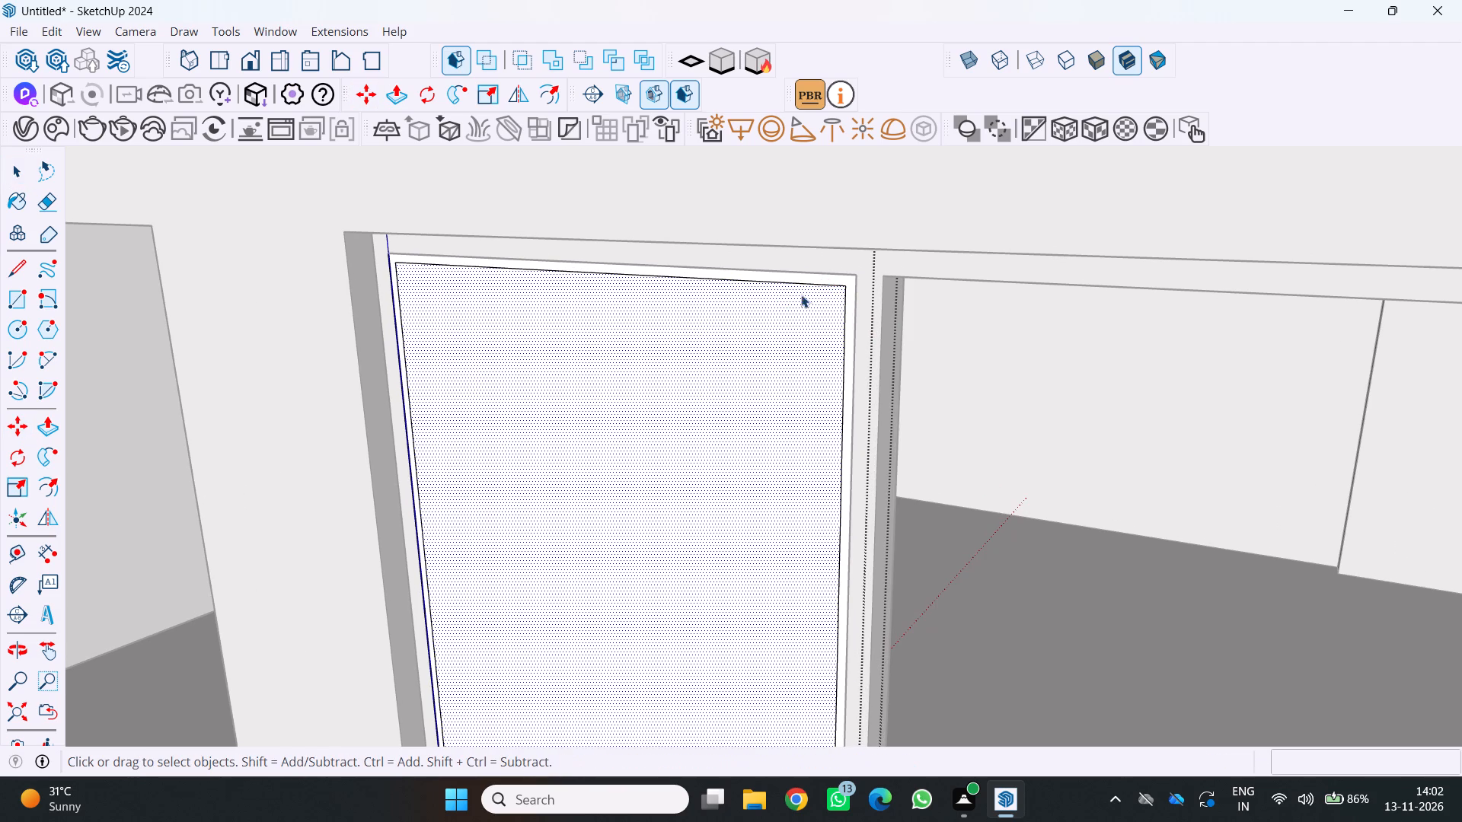
Copy the top edge of the pane's inner outline down 251 cm onto its bottom edge, dividing the span into 4 equal parts.
click(810, 279)
scroll(823, 279, up, 2)
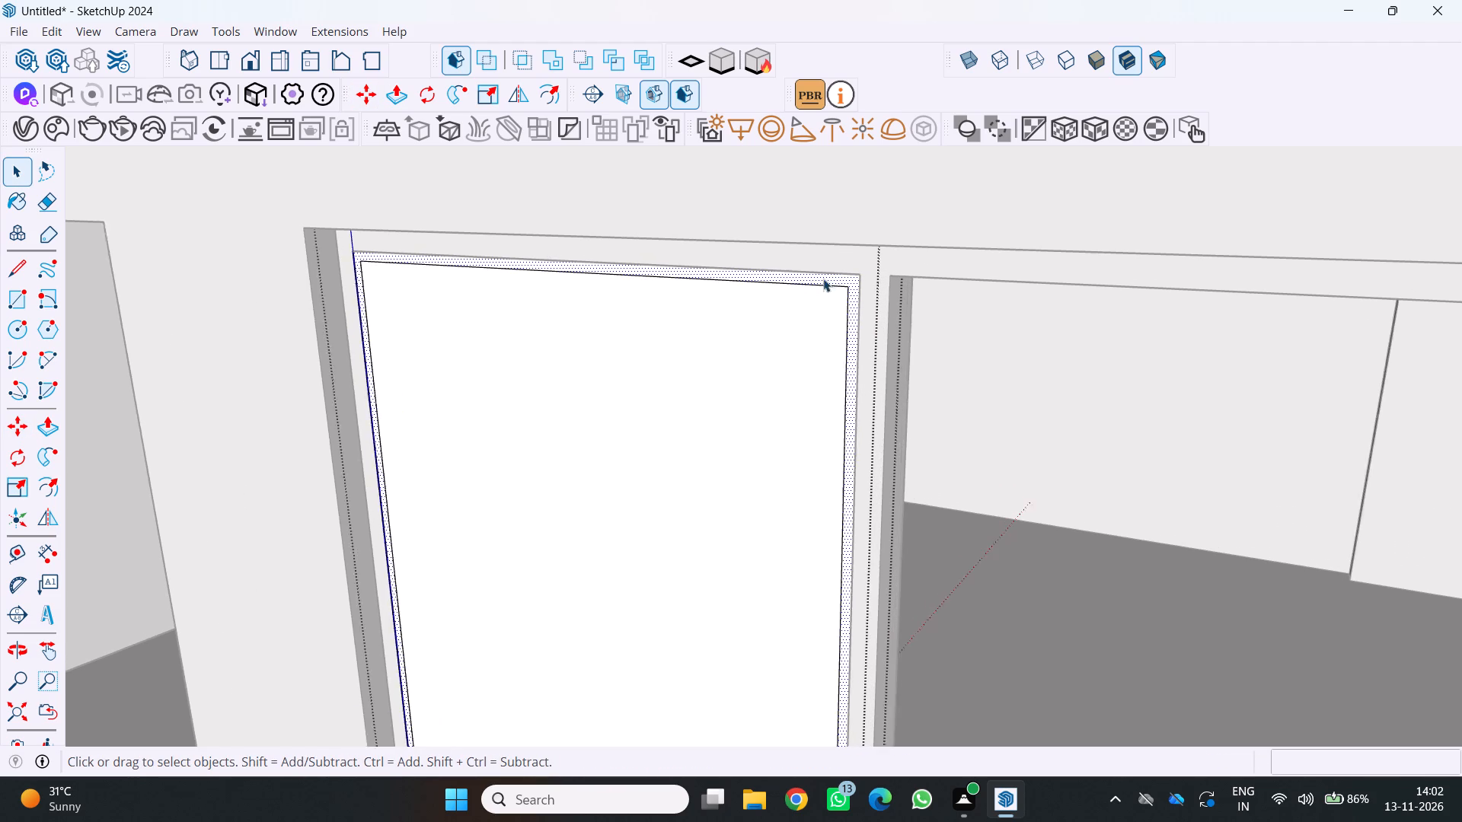
scroll(823, 279, up, 1)
click(821, 285)
key(m)
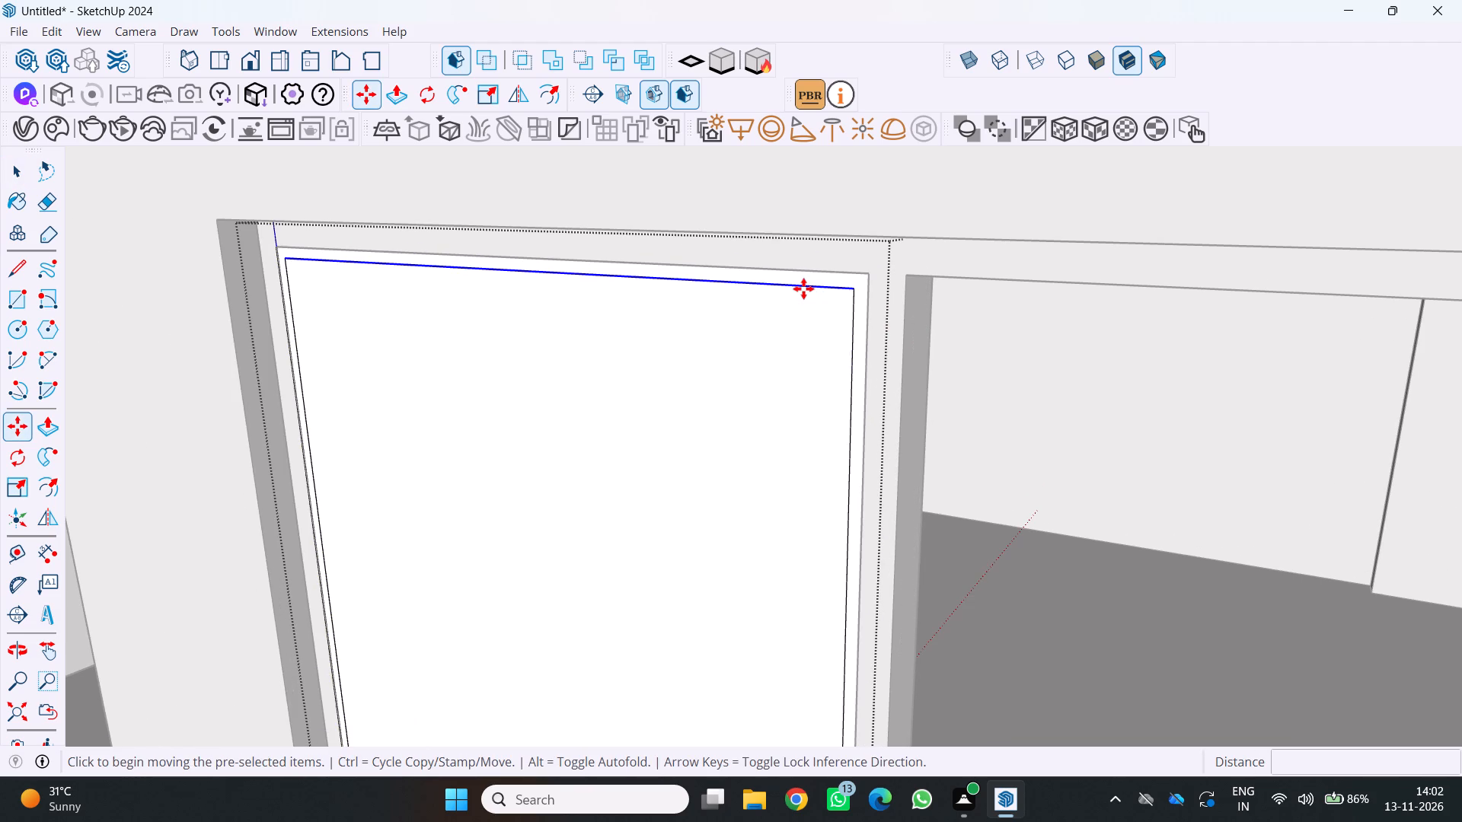
scroll(849, 292, up, 1)
click(853, 288)
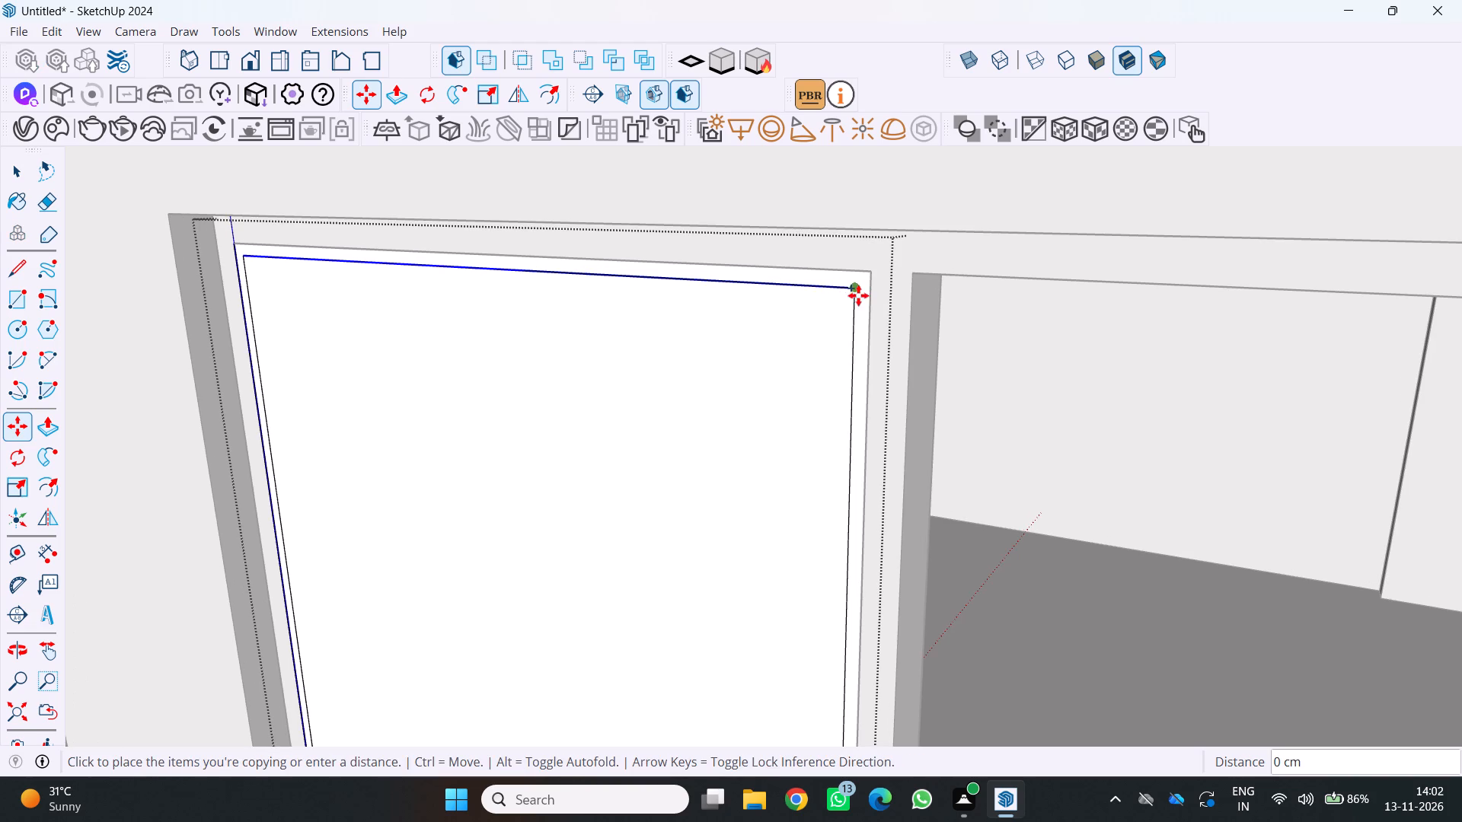
scroll(858, 301, down, 20)
scroll(850, 353, up, 4)
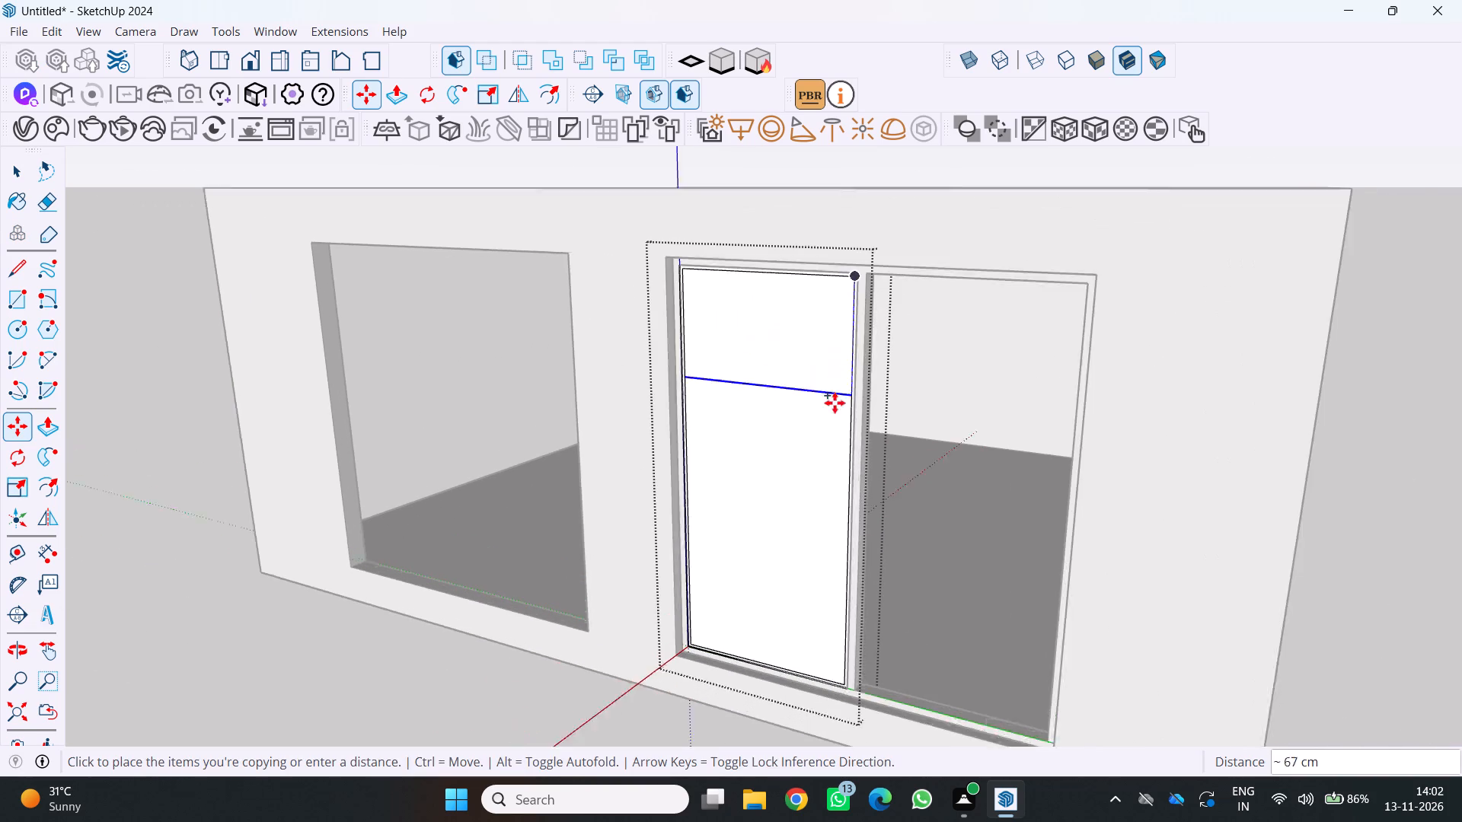
middle_drag(846, 440, 904, 358)
scroll(899, 367, up, 1)
scroll(889, 381, down, 5)
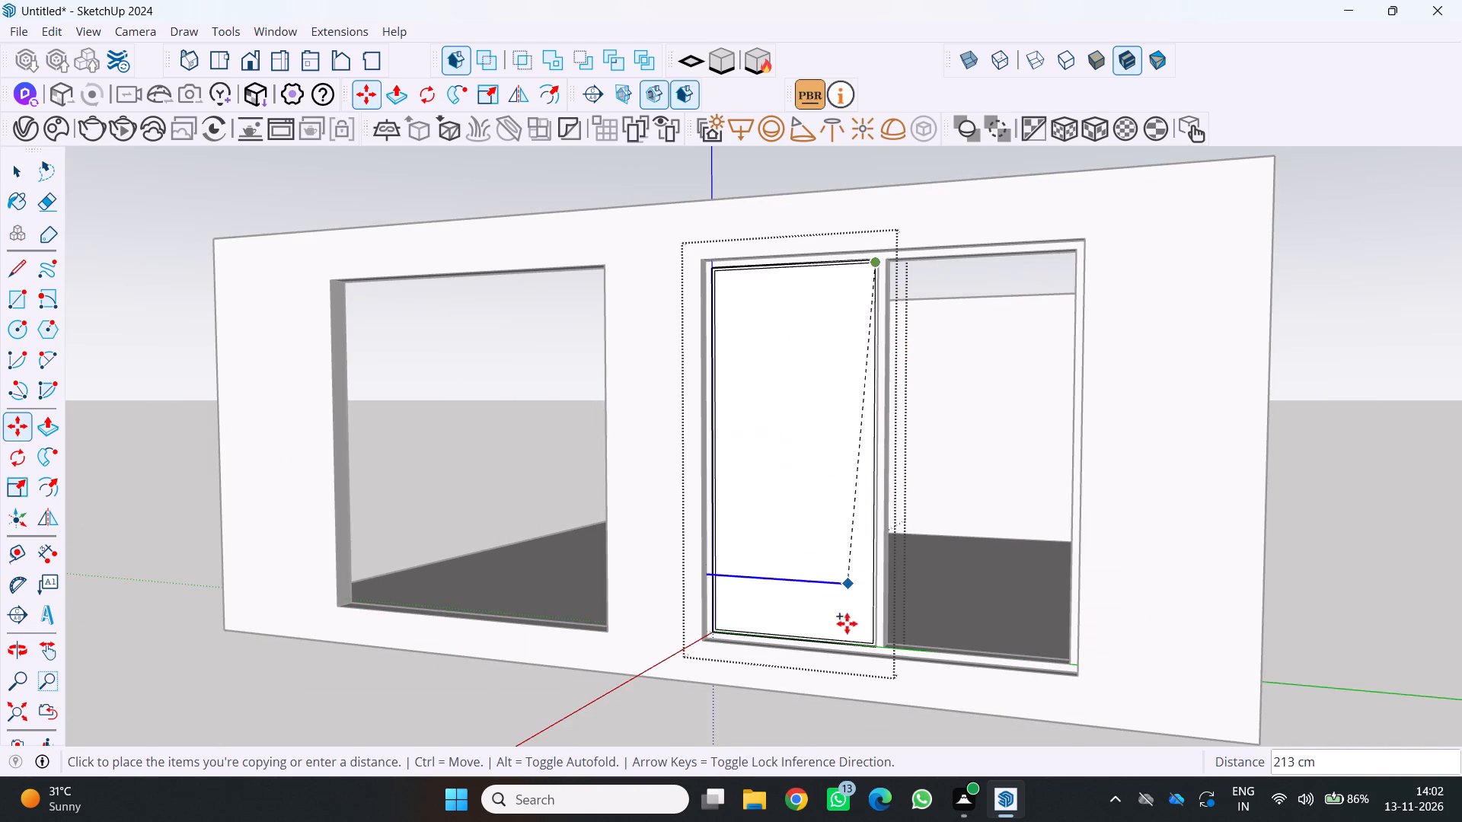
scroll(856, 632, up, 12)
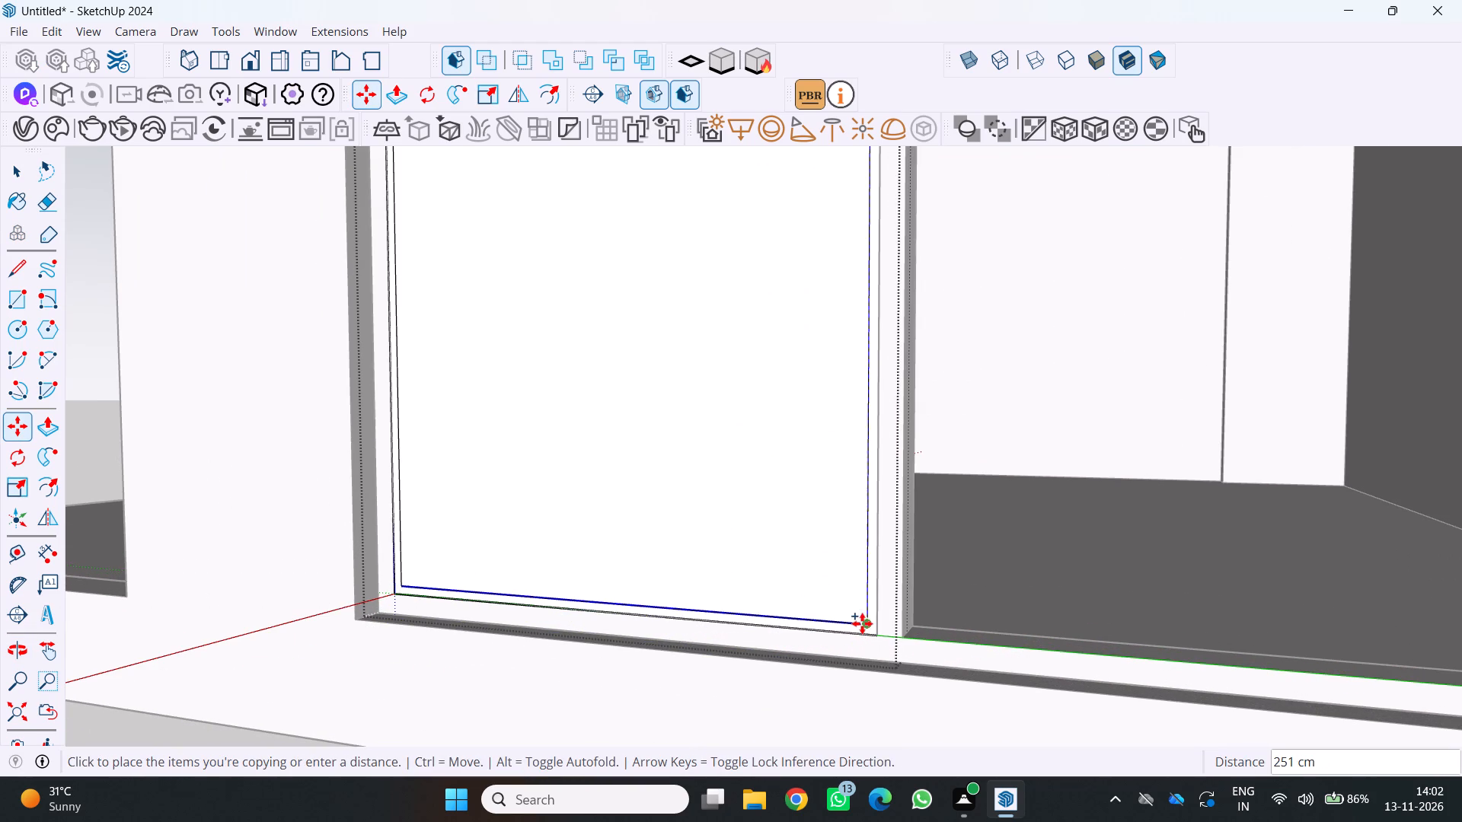
click(862, 623)
key(4)
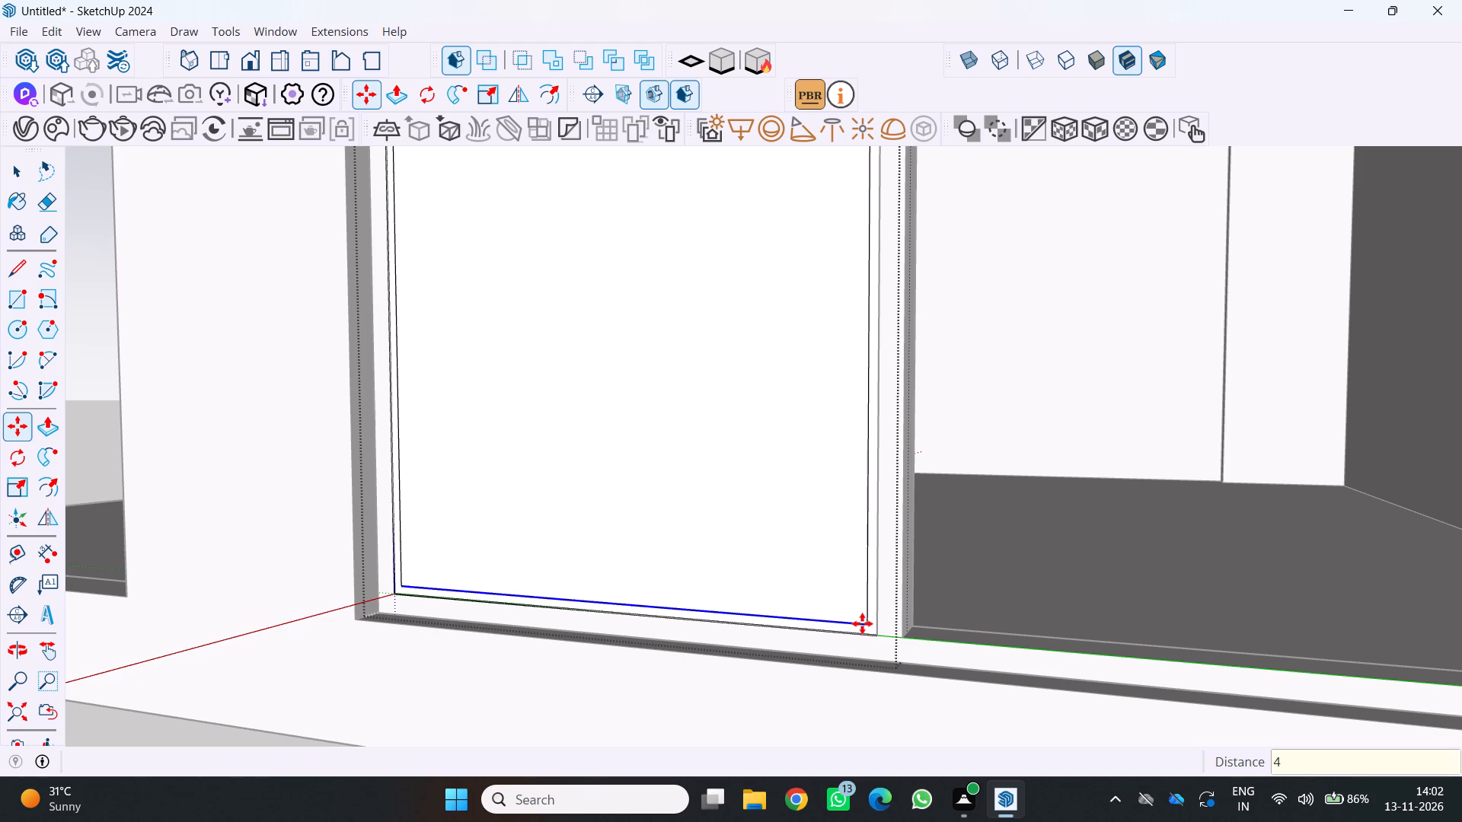
key(slash)
key(Return)
Draw a rectangle from the midpoint of the inner outline's top edge to its bottom corner beside the mullion, halving the four rows vertically.
scroll(862, 623, down, 5)
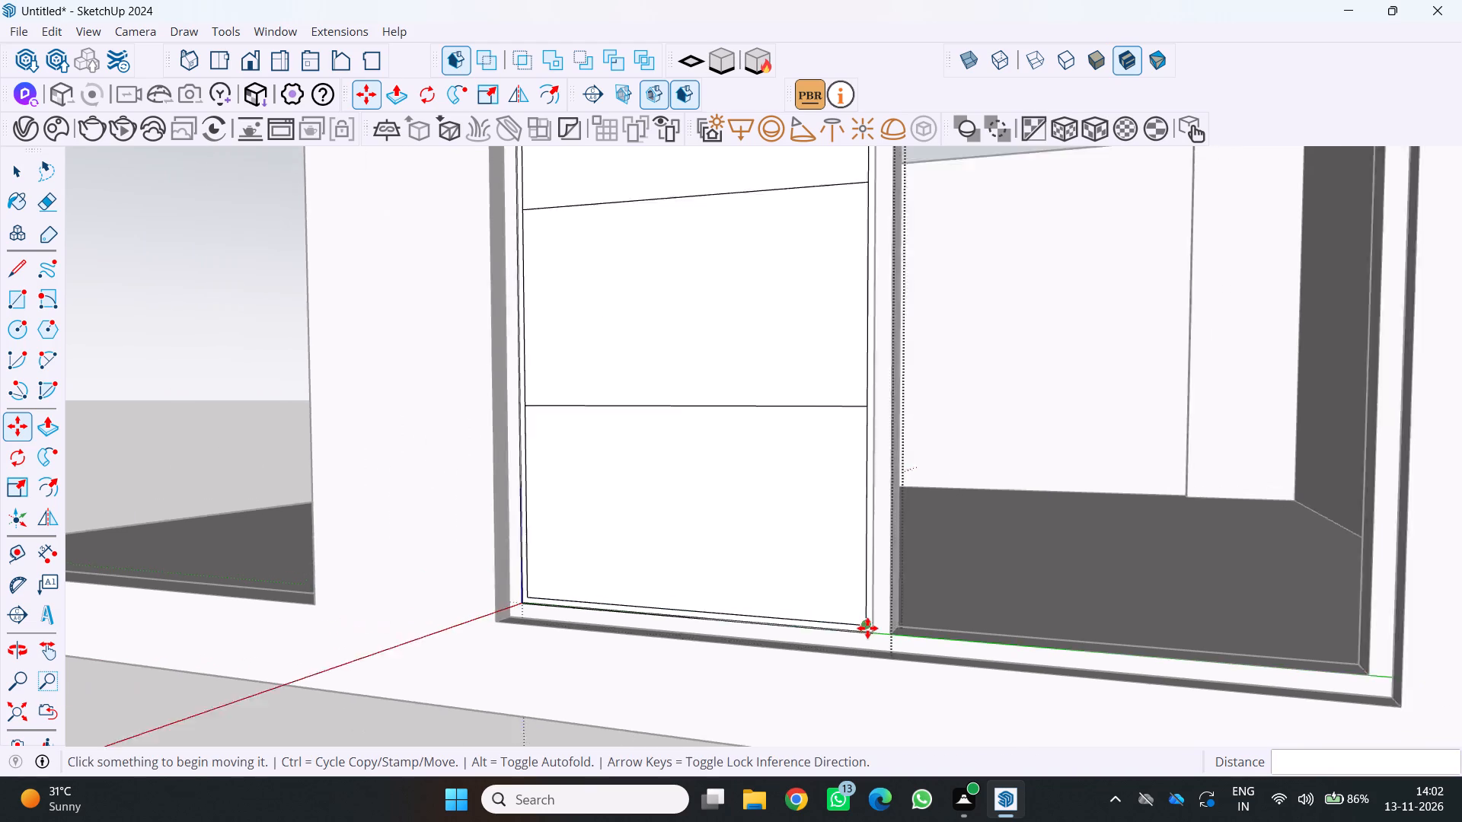
scroll(867, 628, down, 12)
middle_drag(787, 629, 869, 610)
scroll(787, 629, up, 1)
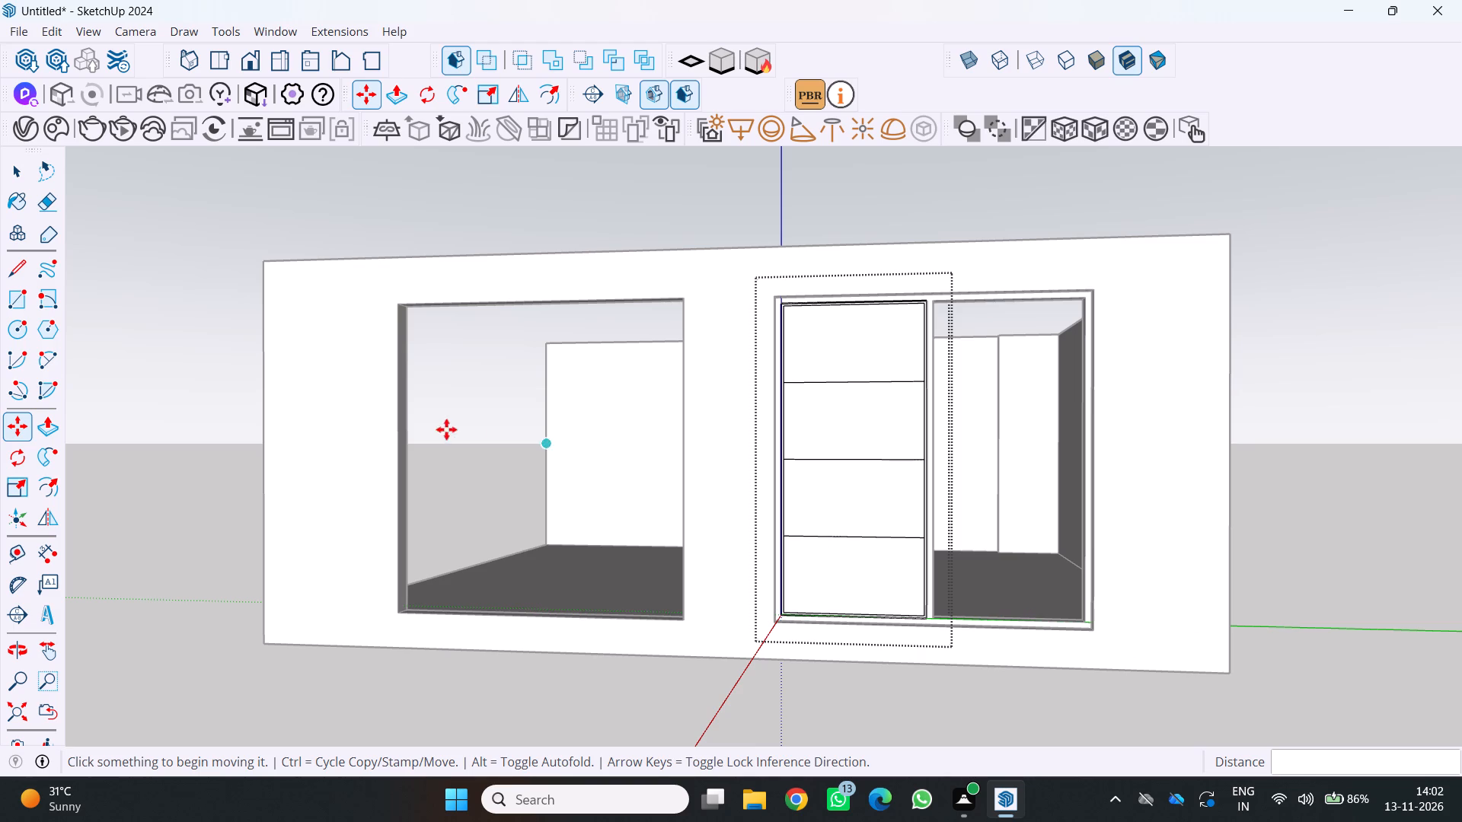
scroll(632, 488, down, 1)
middle_drag(636, 486, 537, 505)
scroll(537, 505, up, 1)
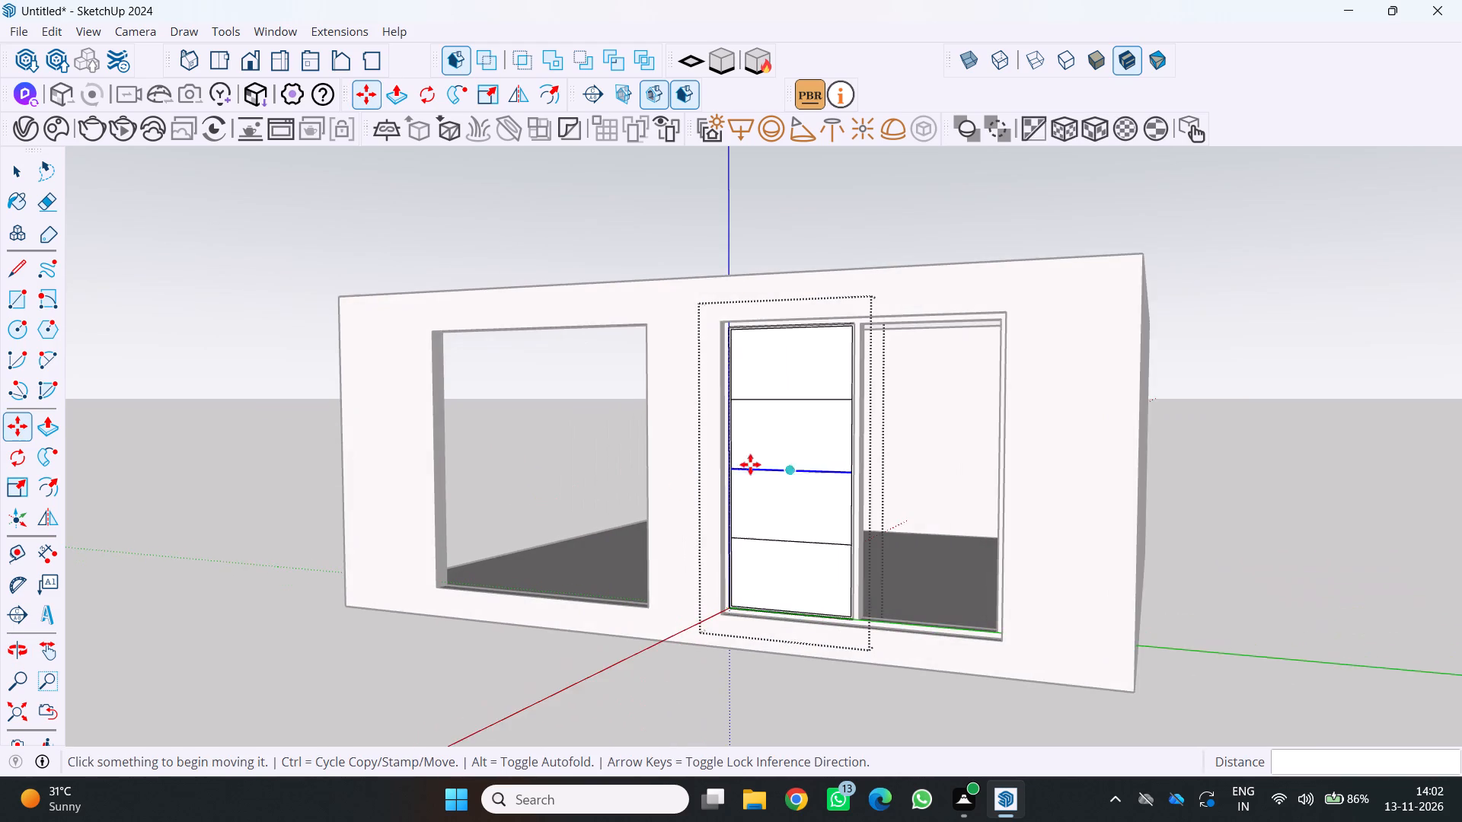
scroll(723, 467, up, 2)
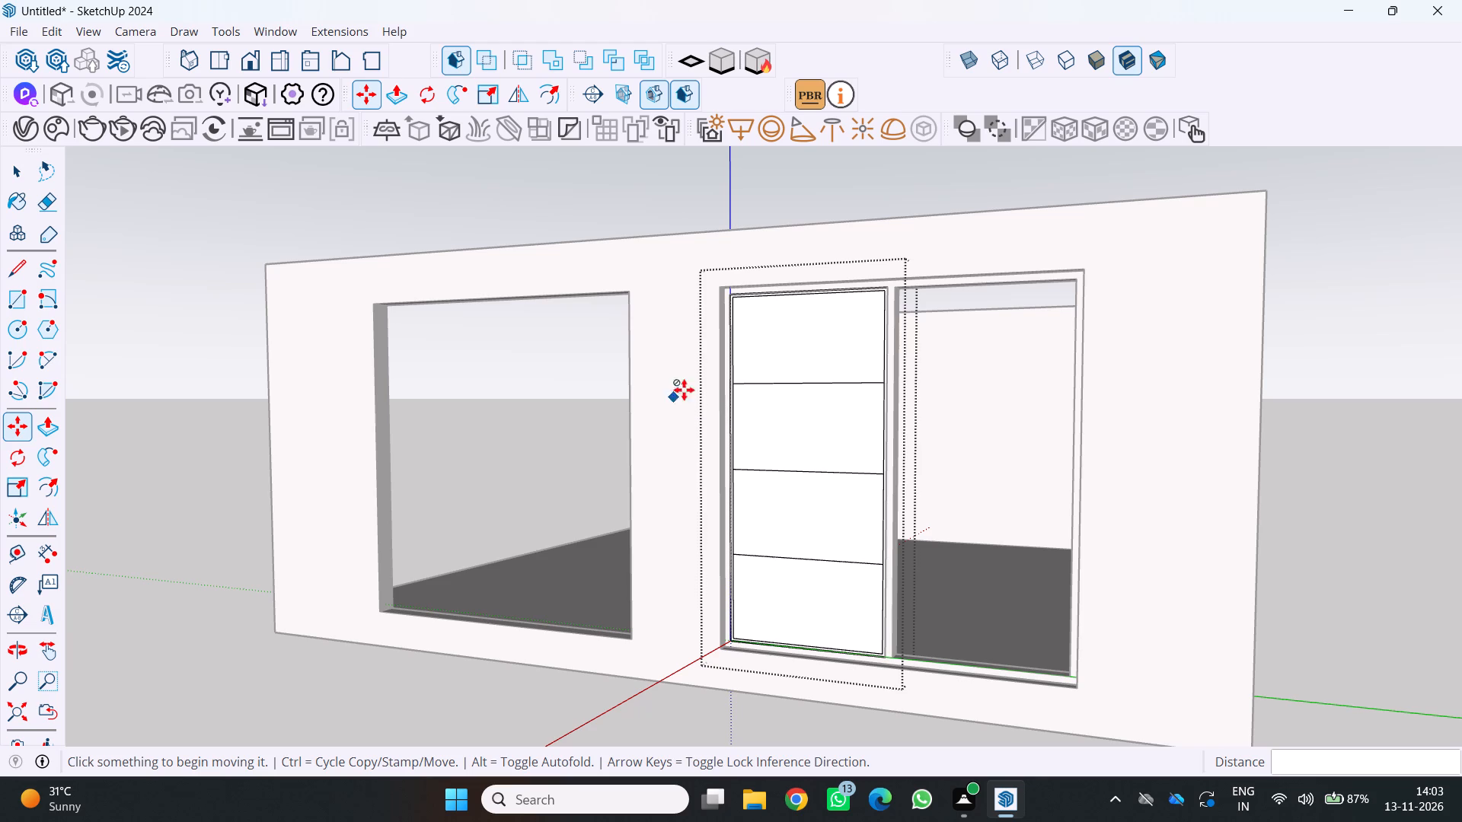
click(12, 303)
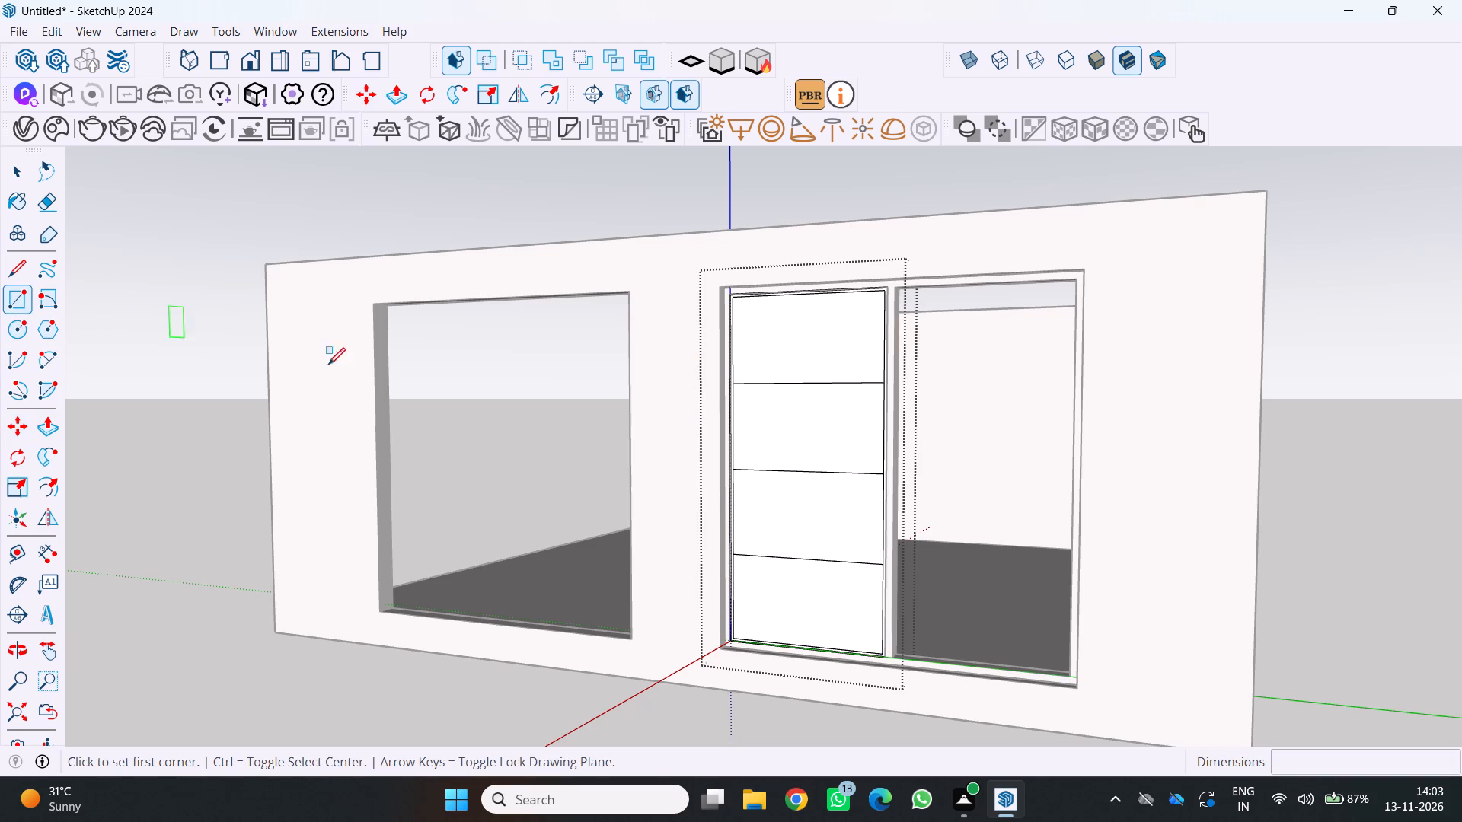
scroll(758, 340, up, 2)
scroll(873, 298, up, 2)
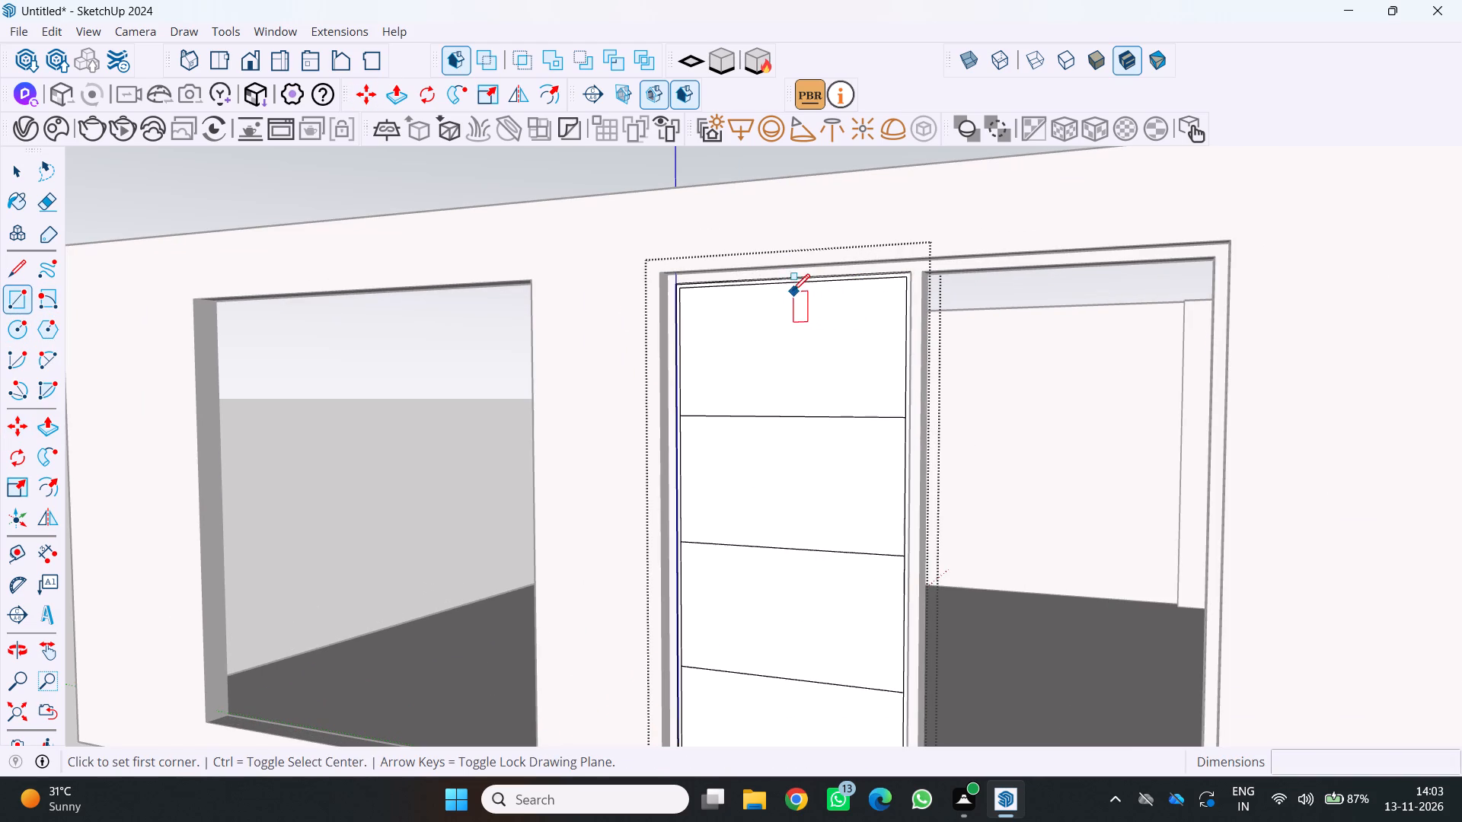
click(788, 285)
scroll(792, 352, down, 5)
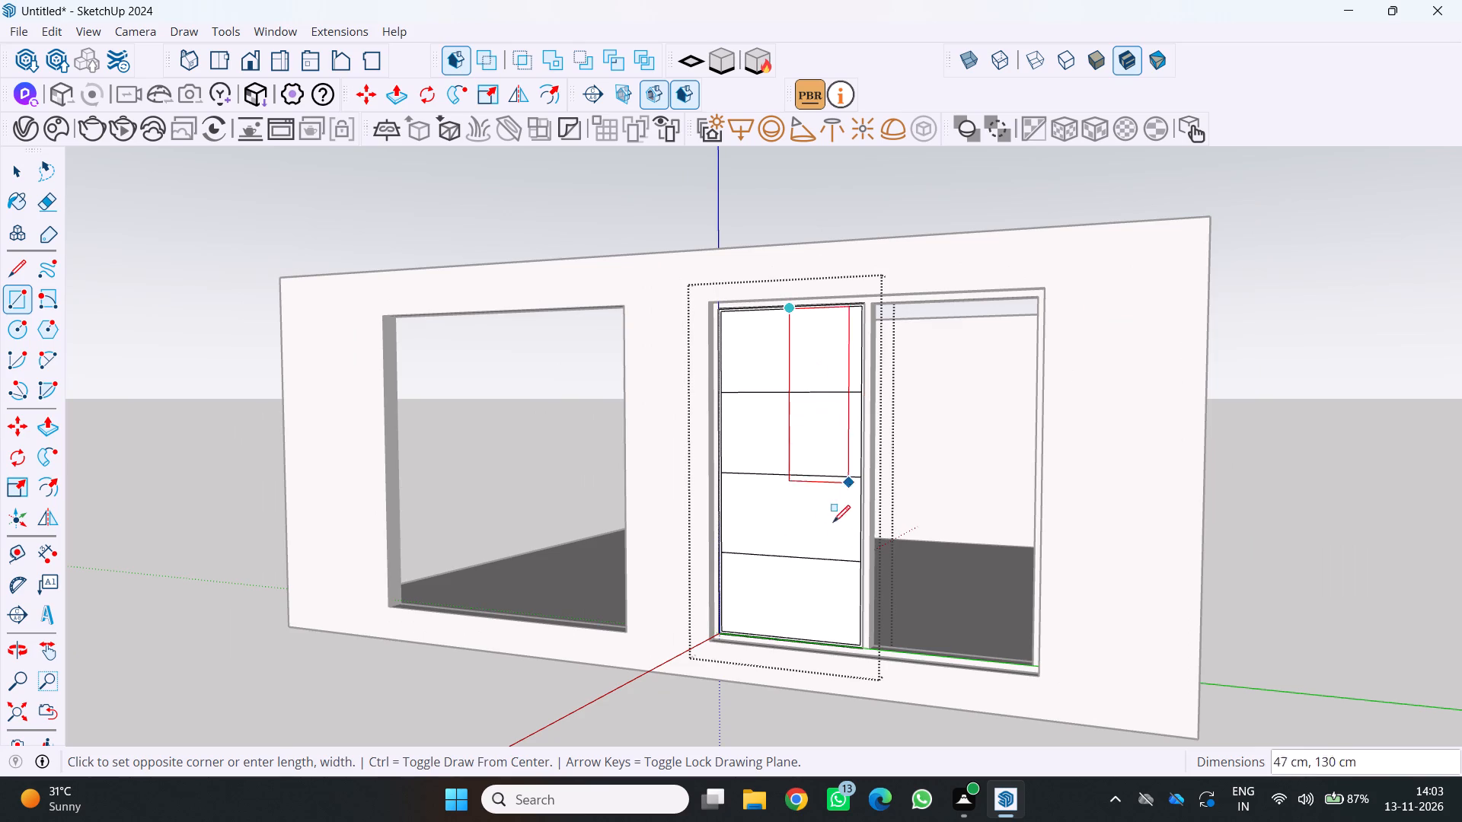
scroll(862, 604, up, 1)
middle_drag(862, 604, 904, 543)
scroll(877, 613, up, 8)
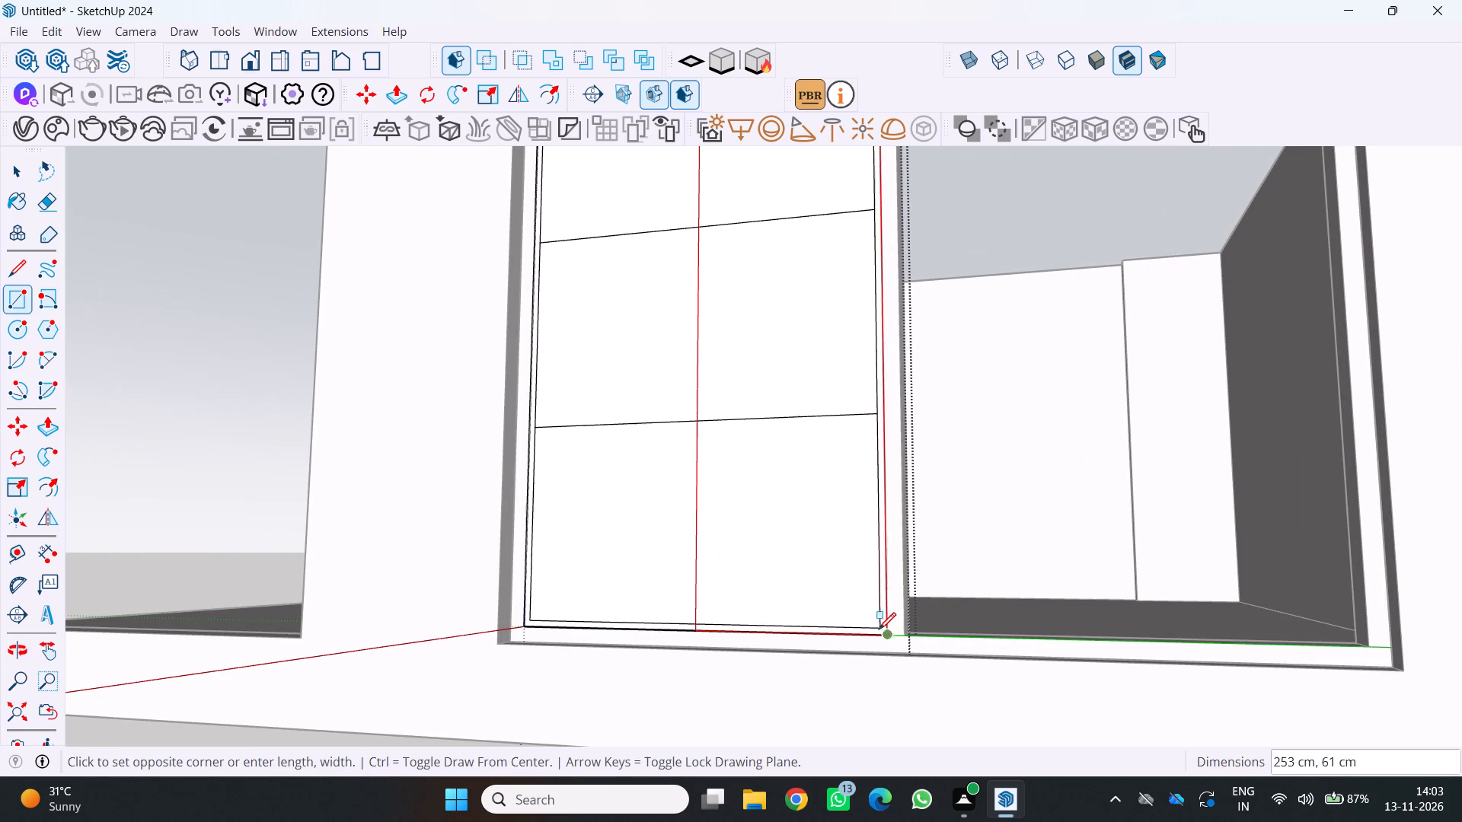
click(876, 626)
scroll(846, 622, down, 6)
scroll(789, 594, down, 2)
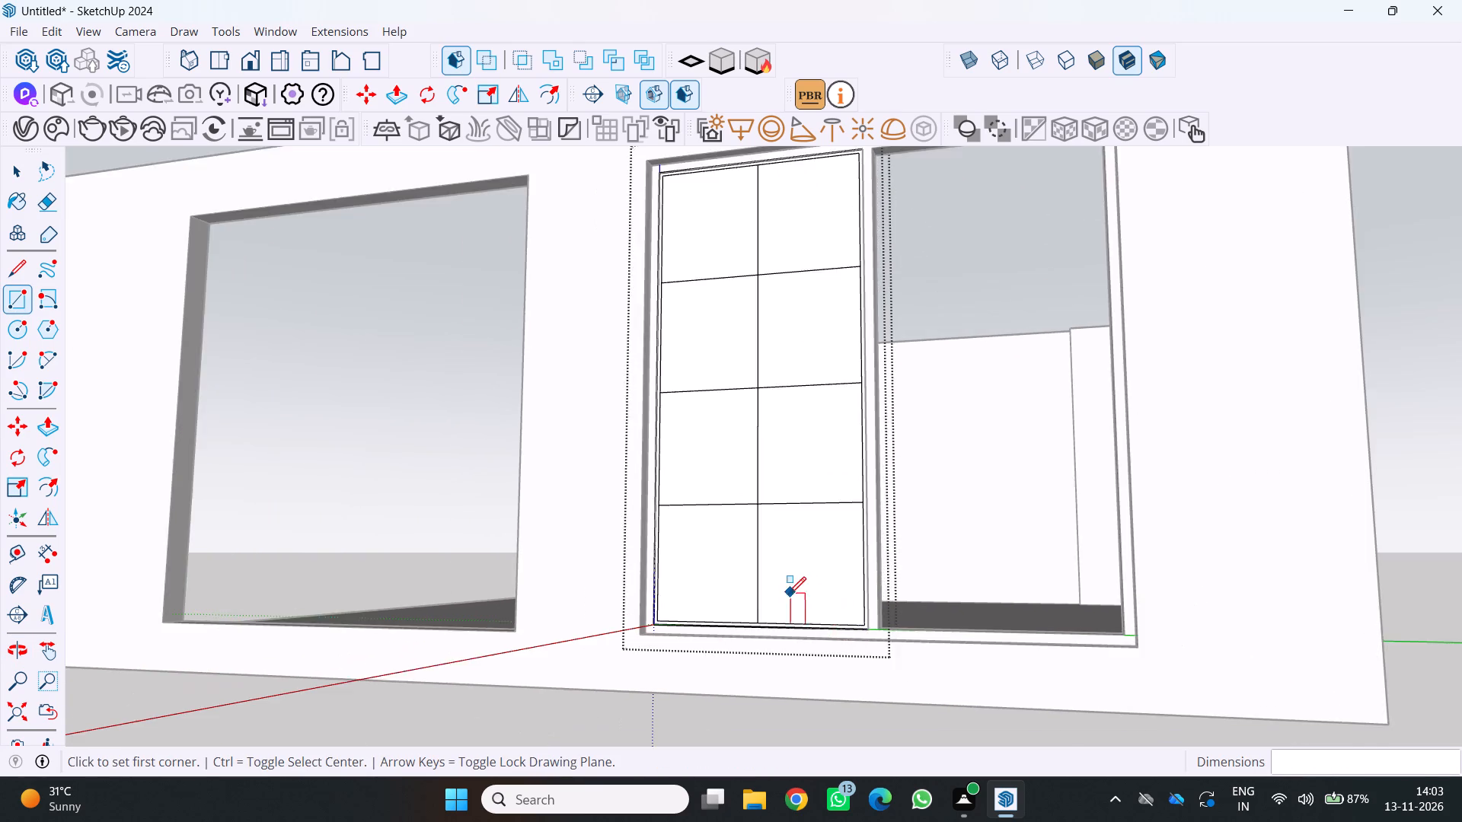
Offset the four panes in the upper two rows of the grid inward by 1 cm each.
scroll(789, 594, down, 3)
key(f)
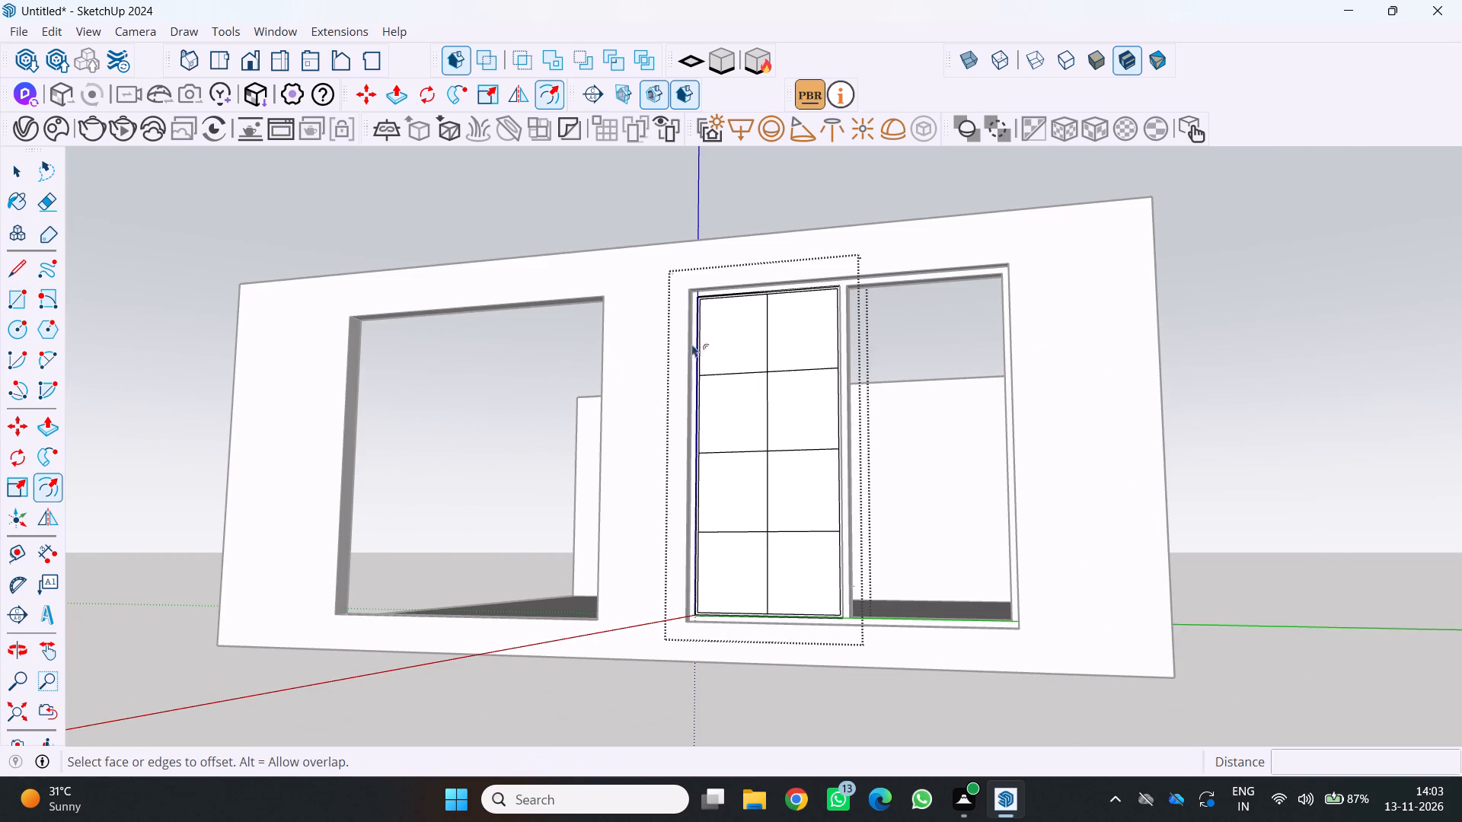
click(719, 336)
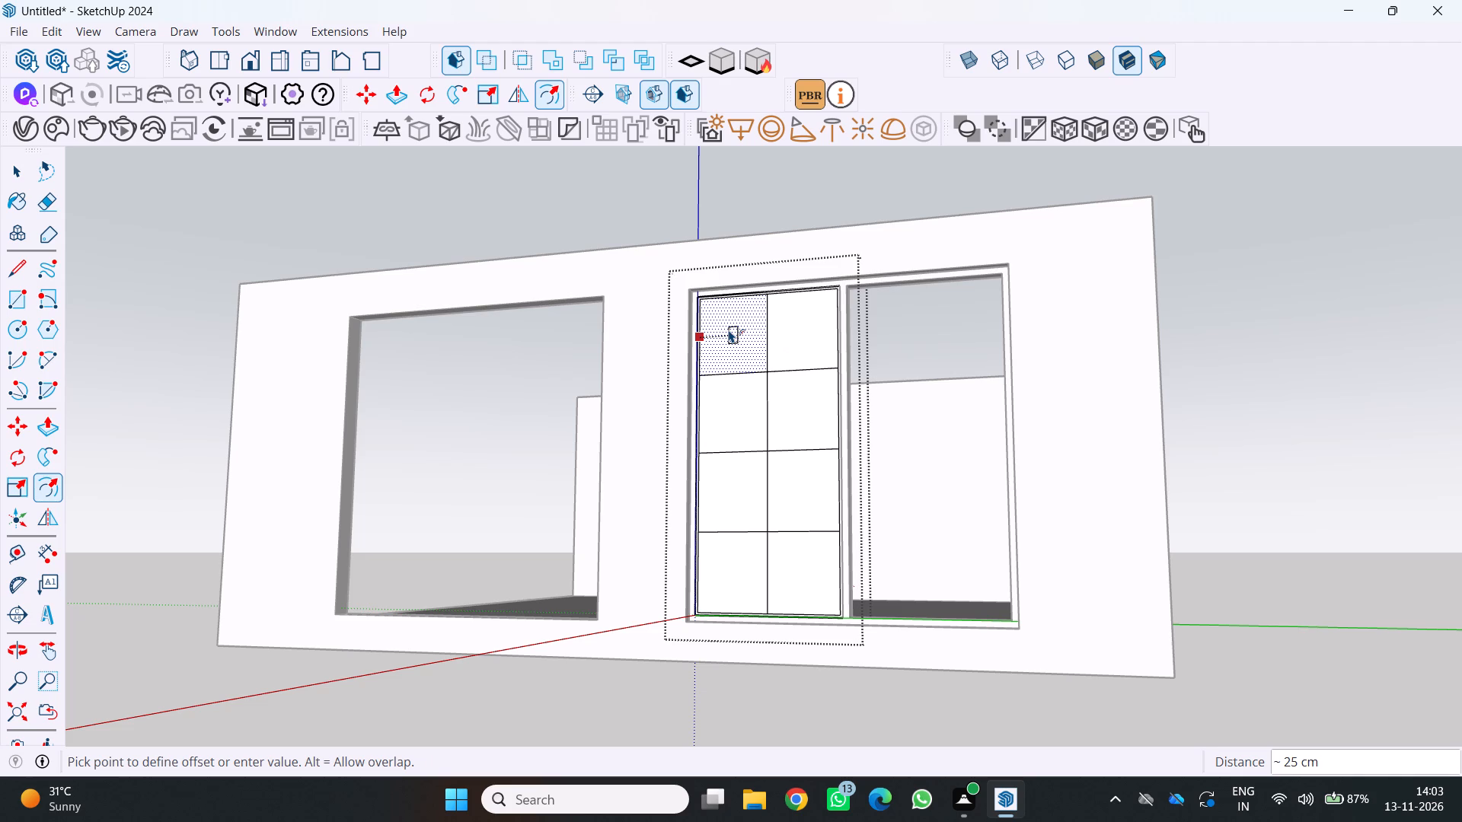
key(1)
key(Return)
scroll(760, 340, up, 4)
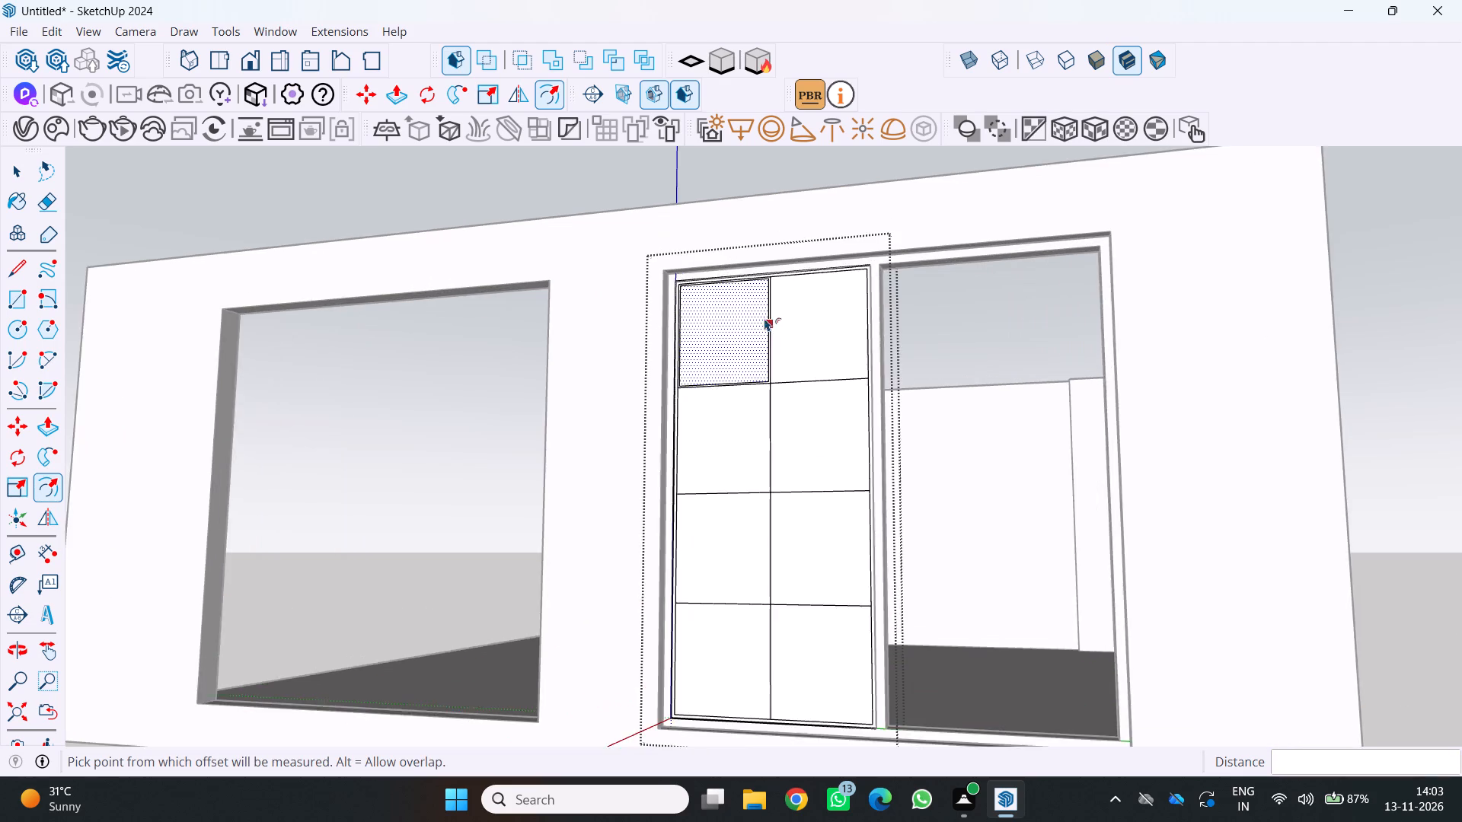
scroll(765, 318, up, 2)
click(789, 311)
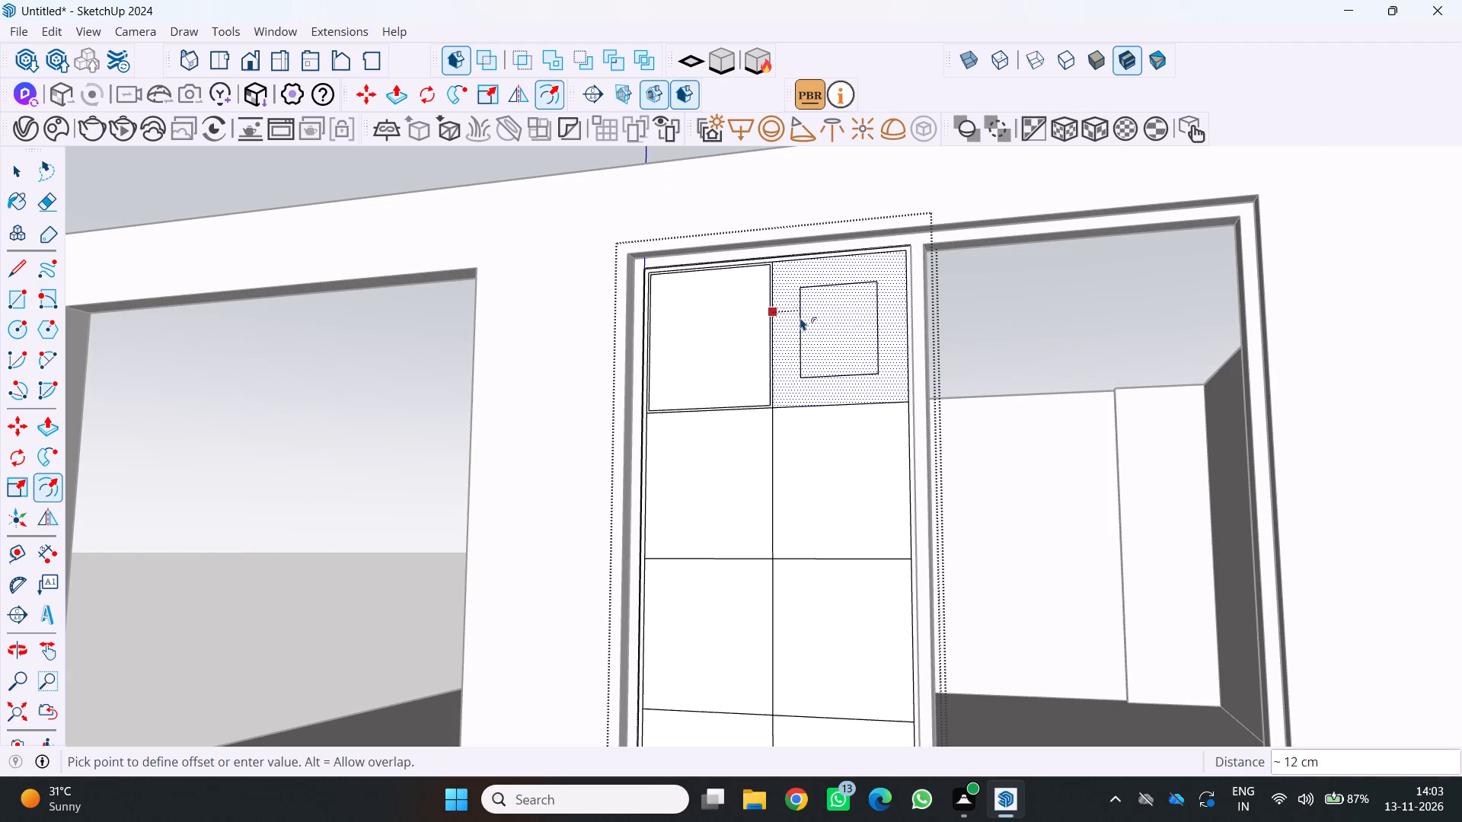
key(1)
key(Return)
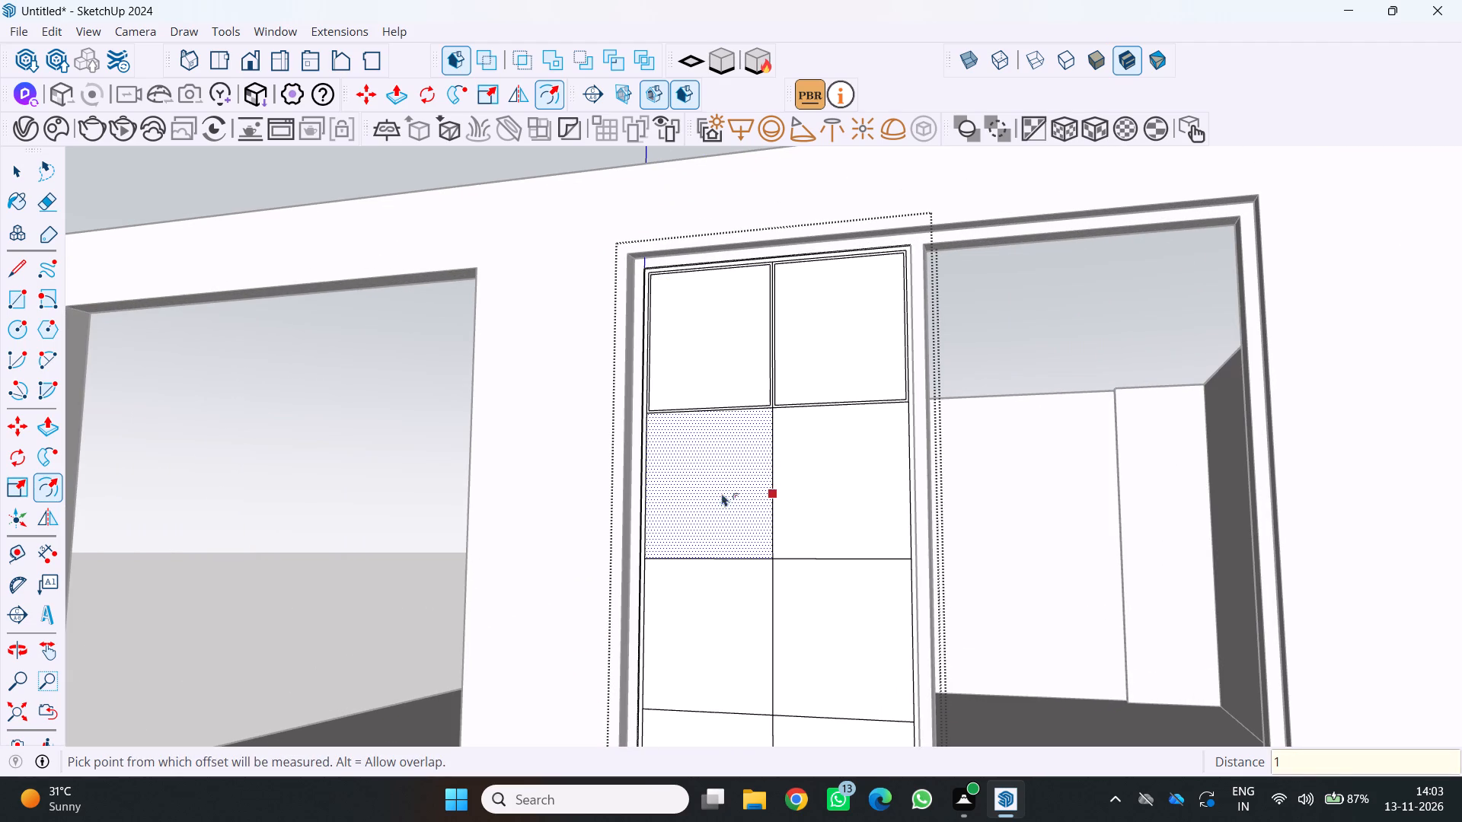
click(680, 476)
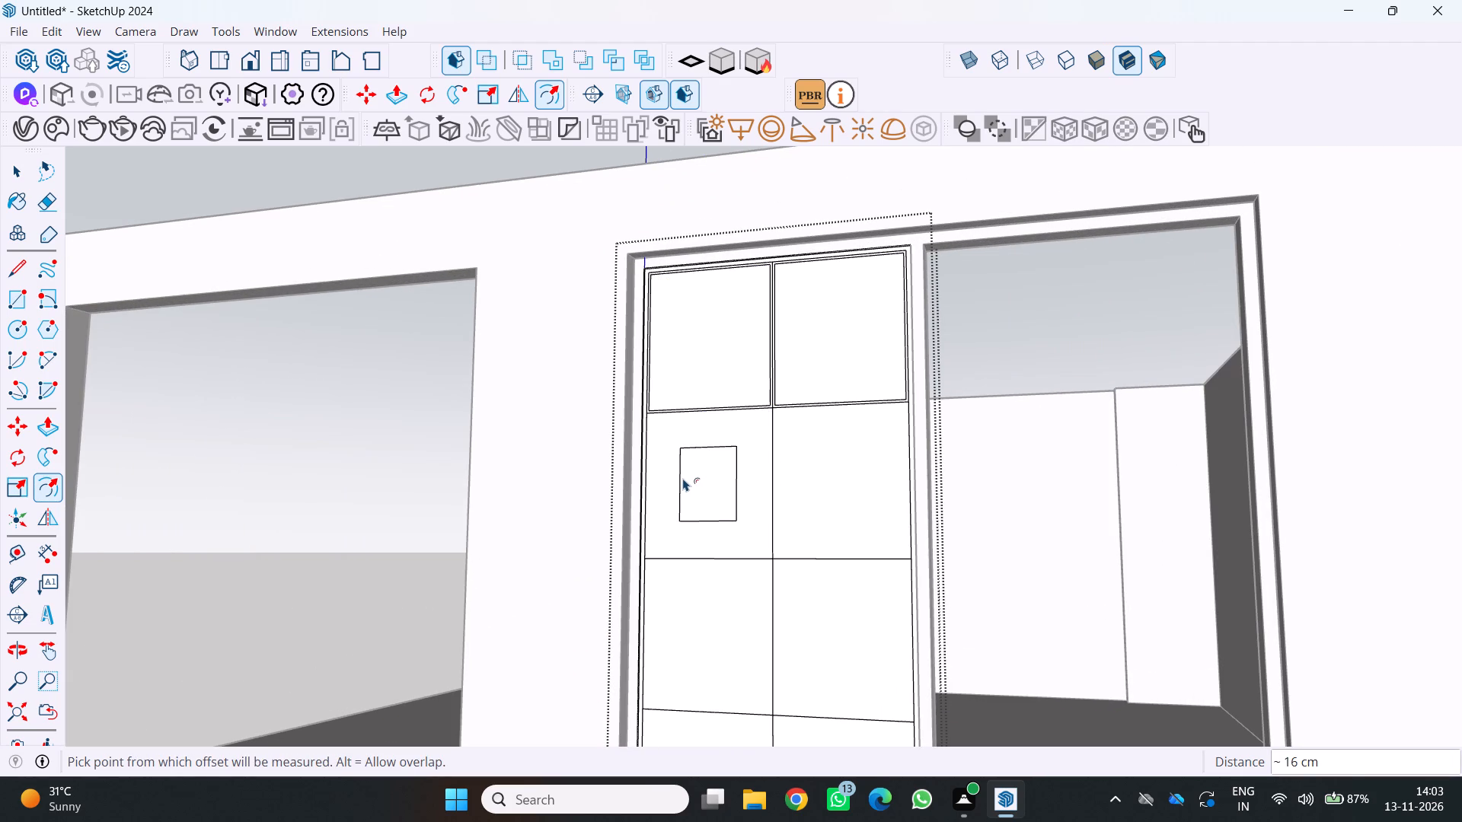
key(1)
key(Return)
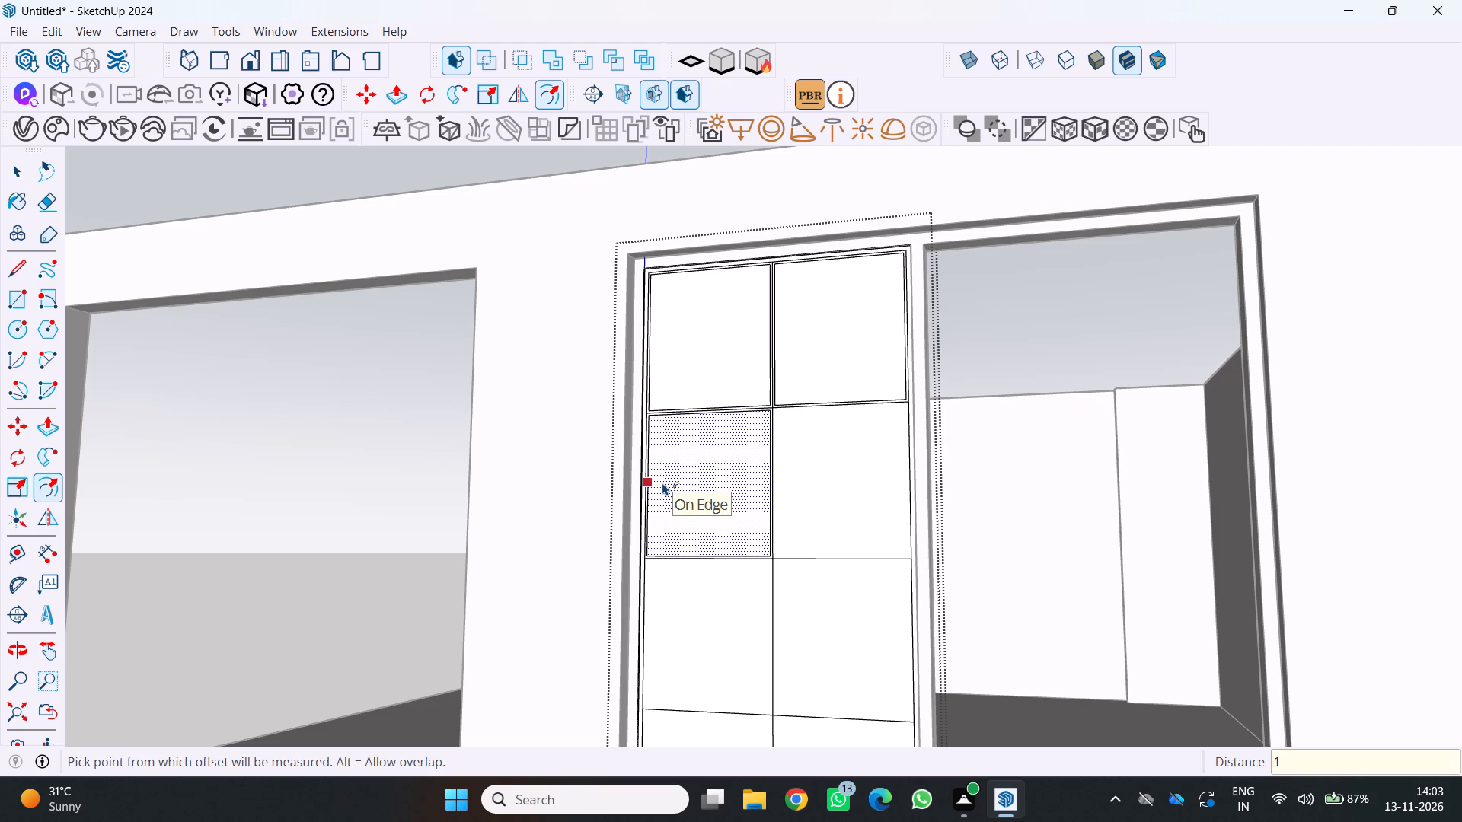
click(801, 489)
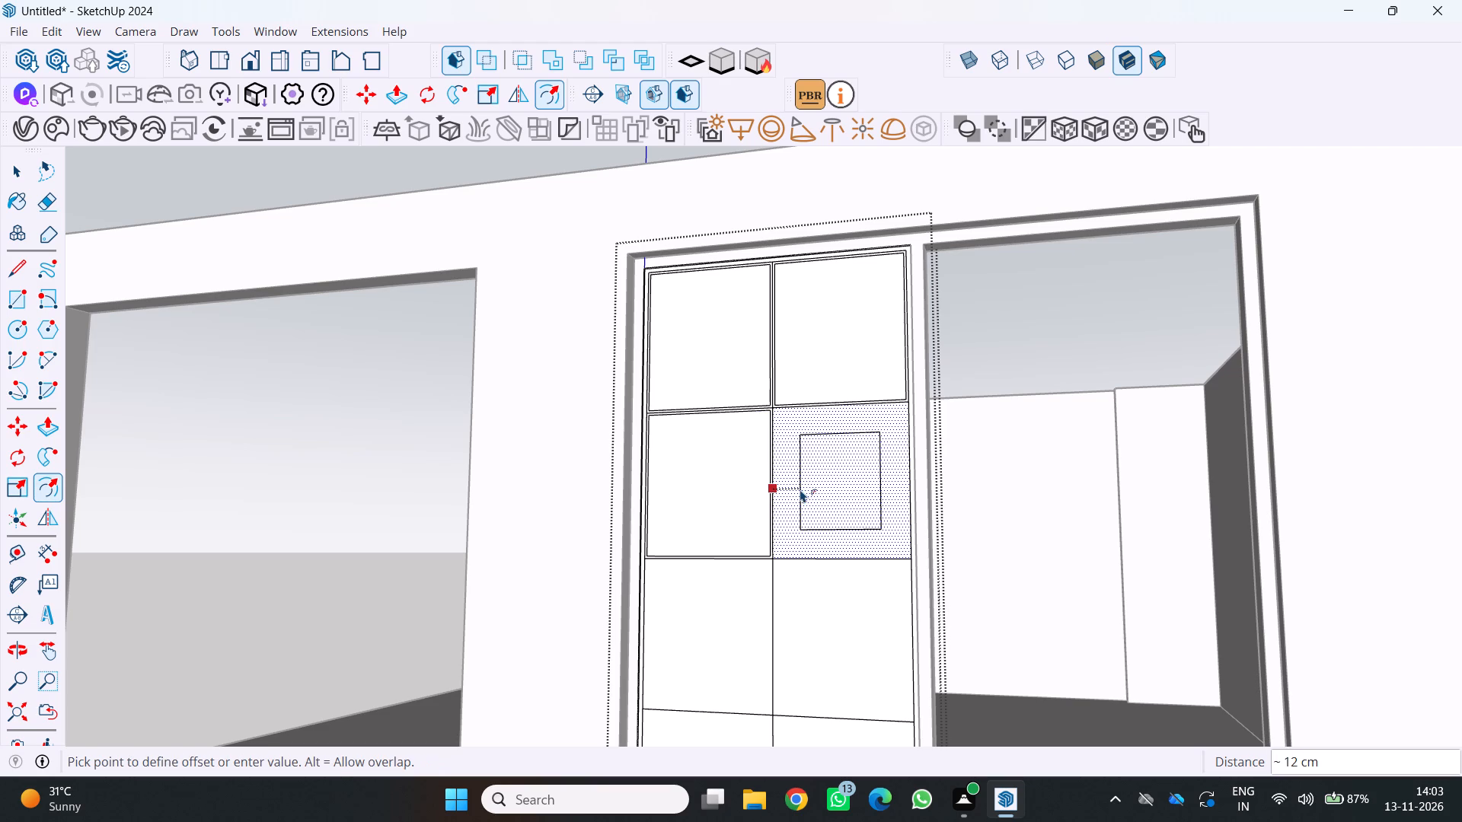
key(1)
key(Return)
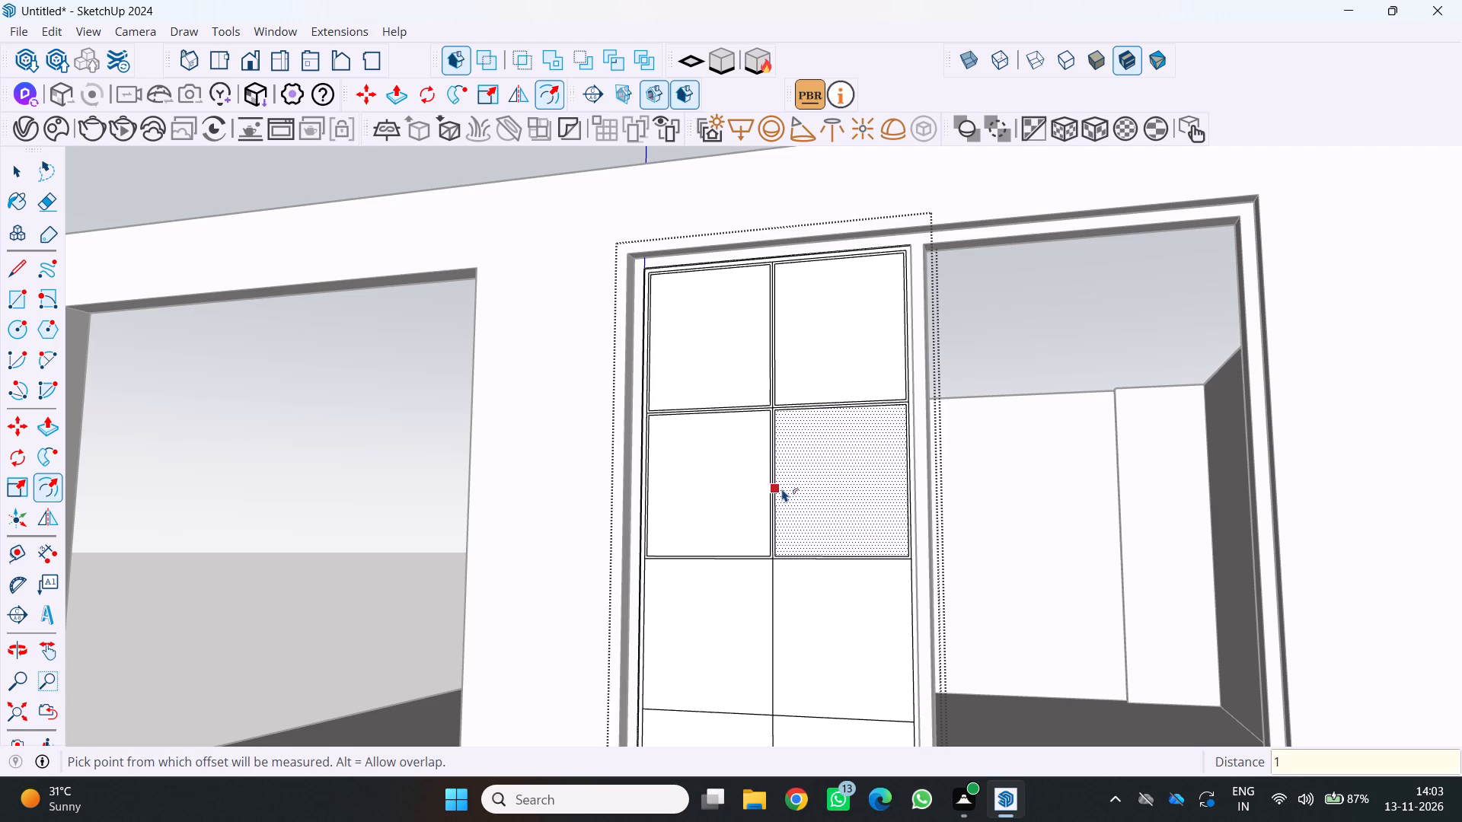
Offset the four panes in the lower two rows of the grid inward by 1 cm each.
click(653, 607)
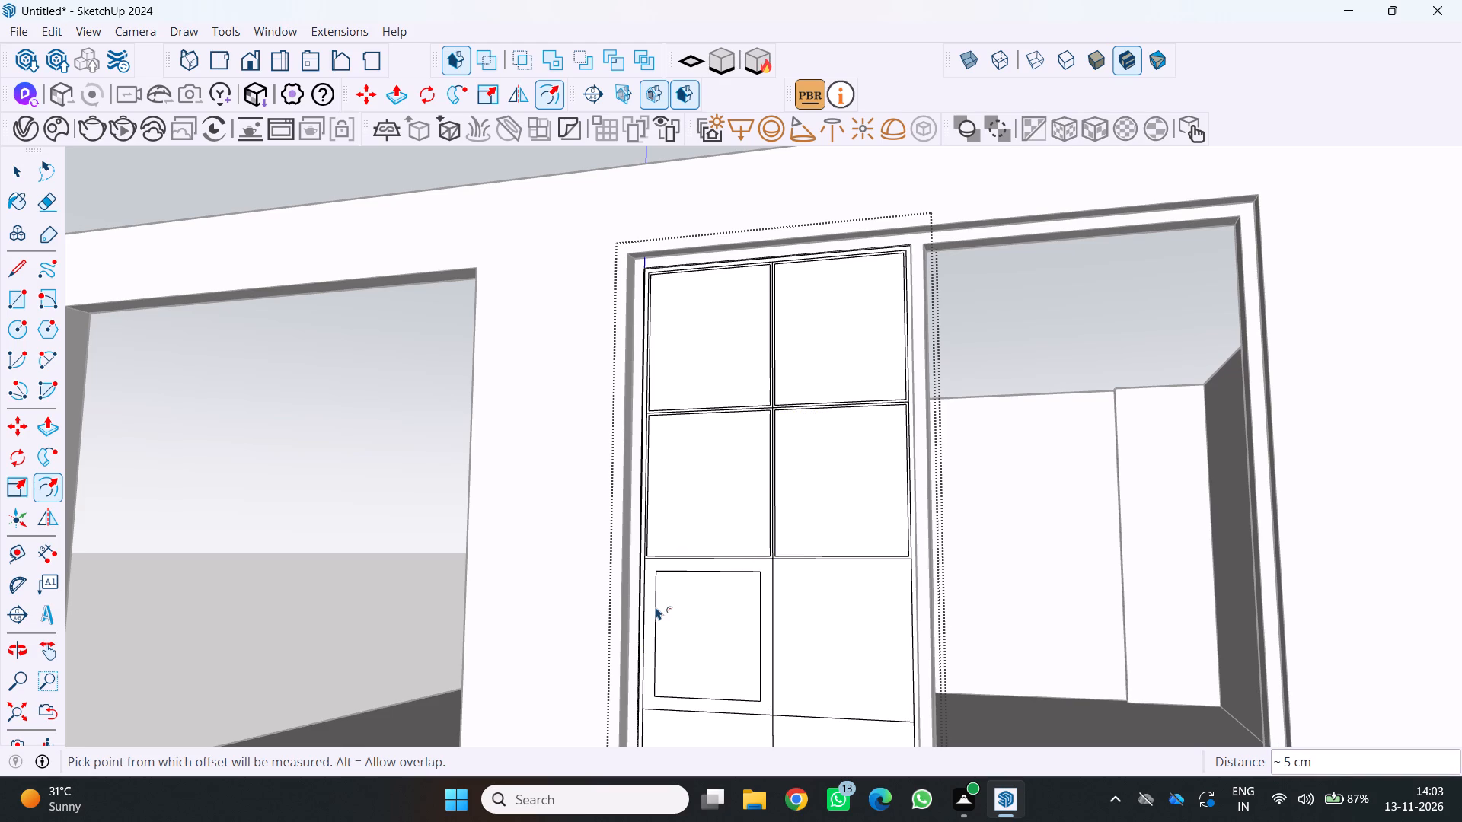
key(1)
key(Return)
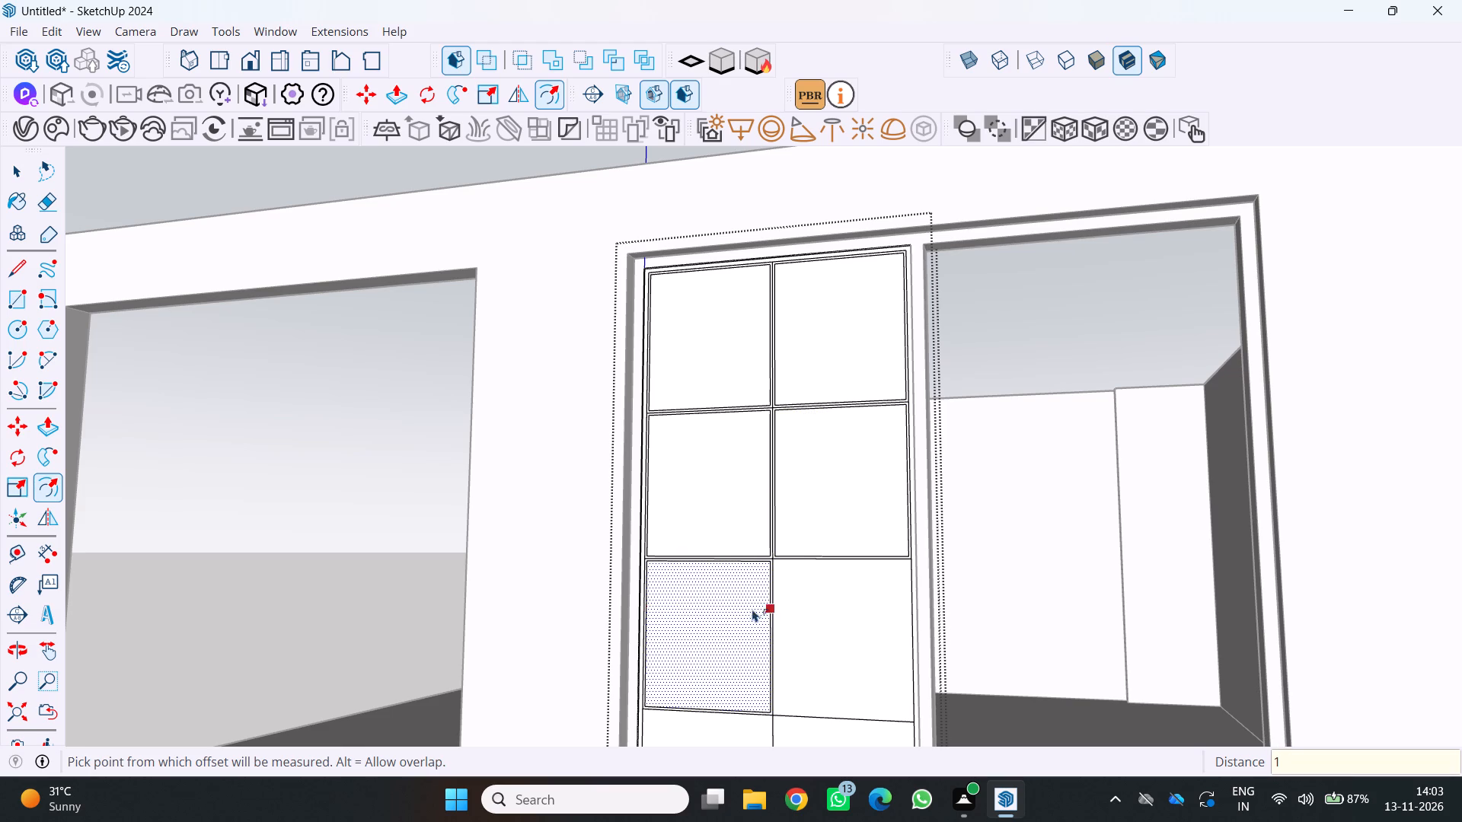
click(798, 593)
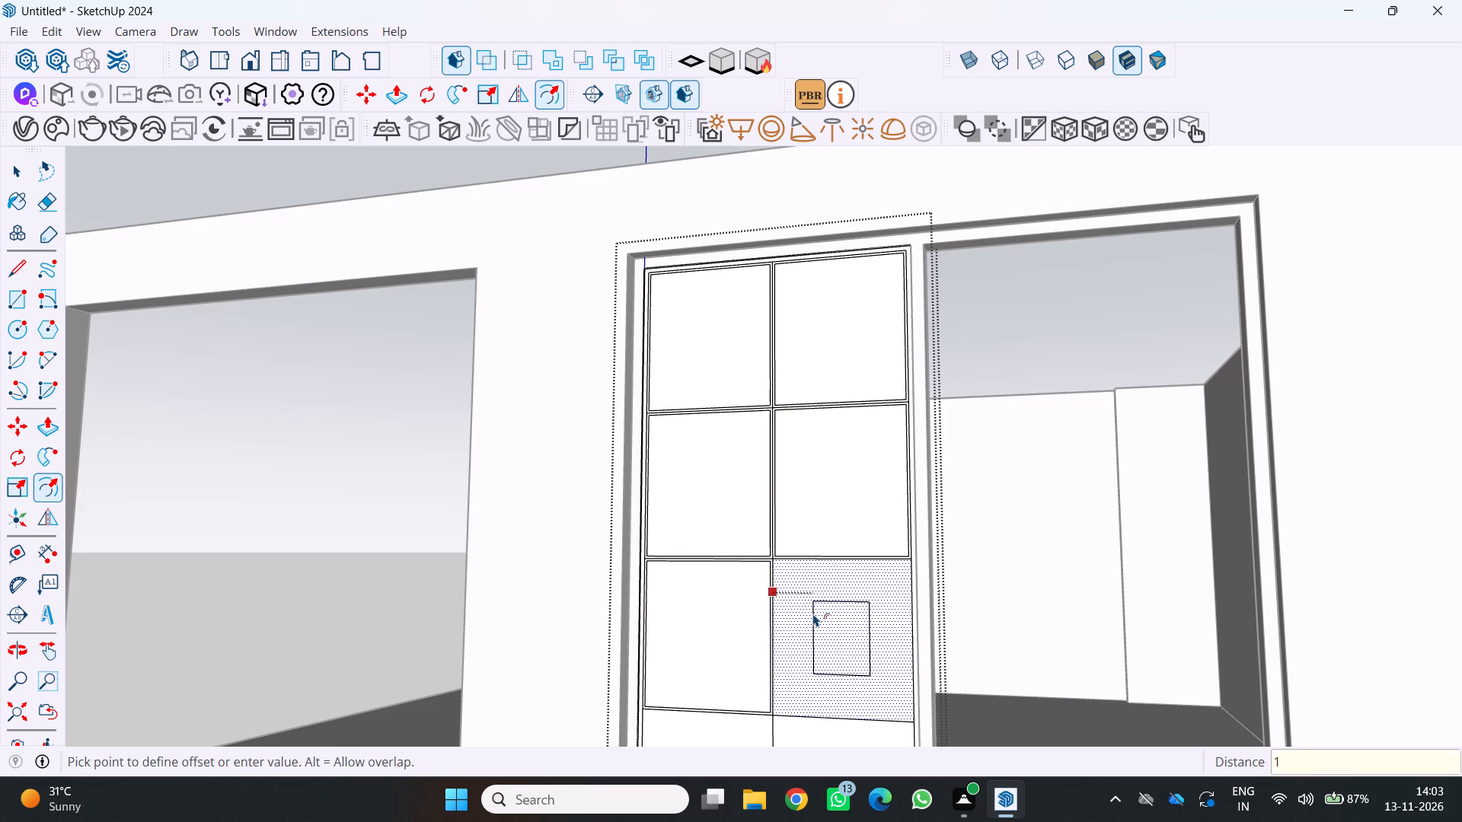
key(1)
key(Return)
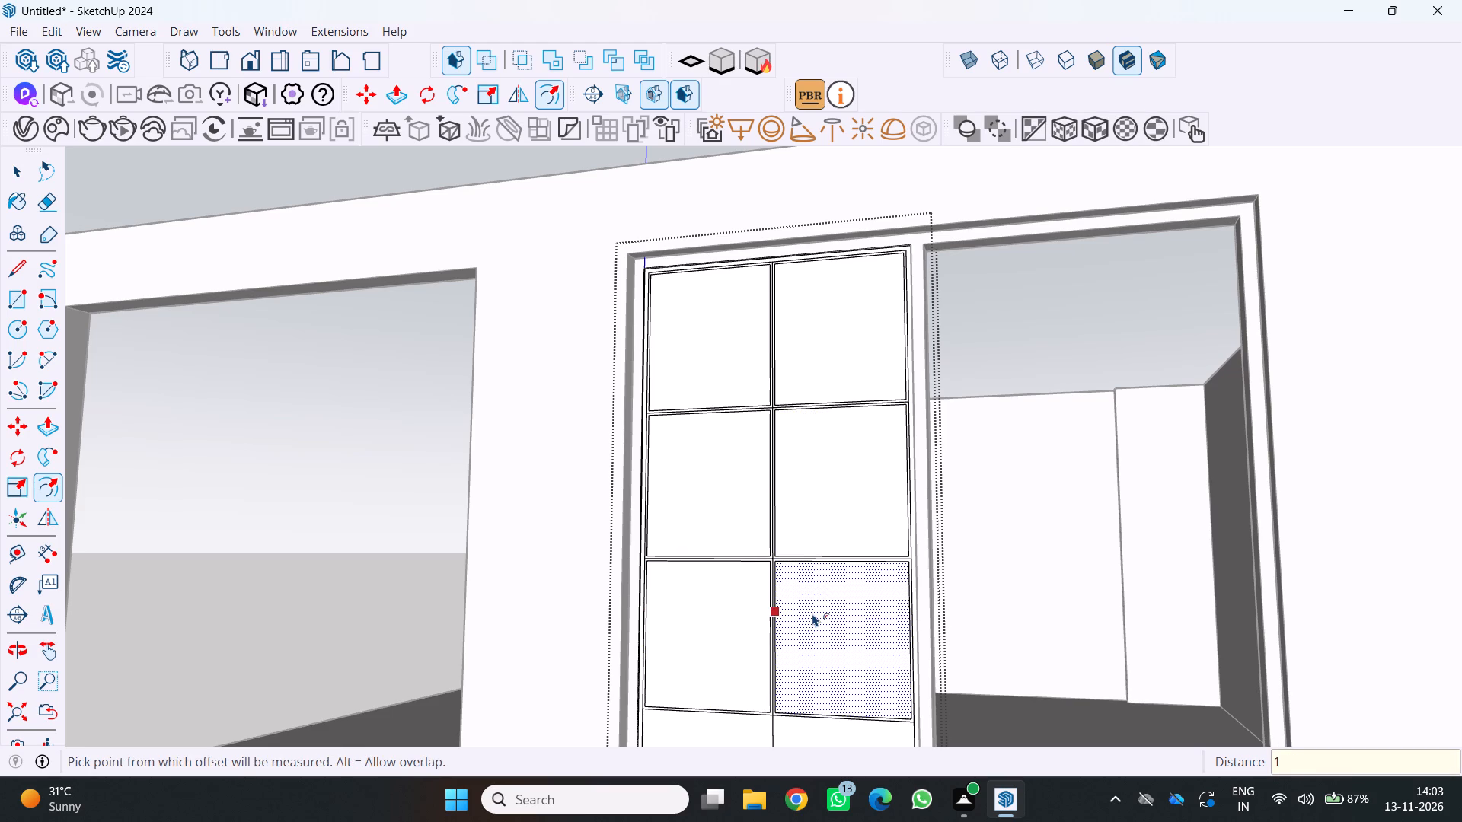
scroll(768, 526, down, 5)
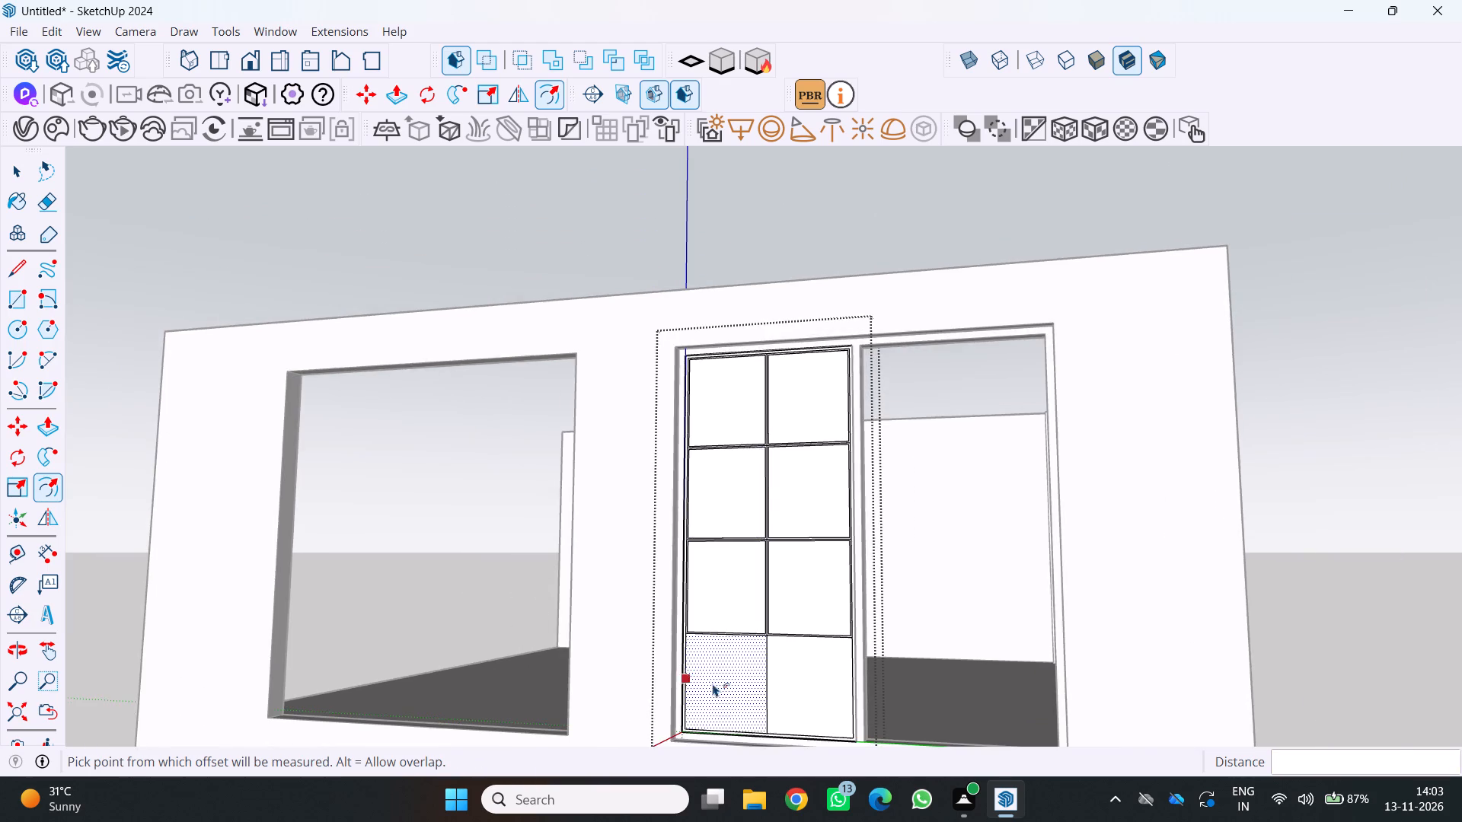
scroll(710, 682, up, 6)
click(686, 673)
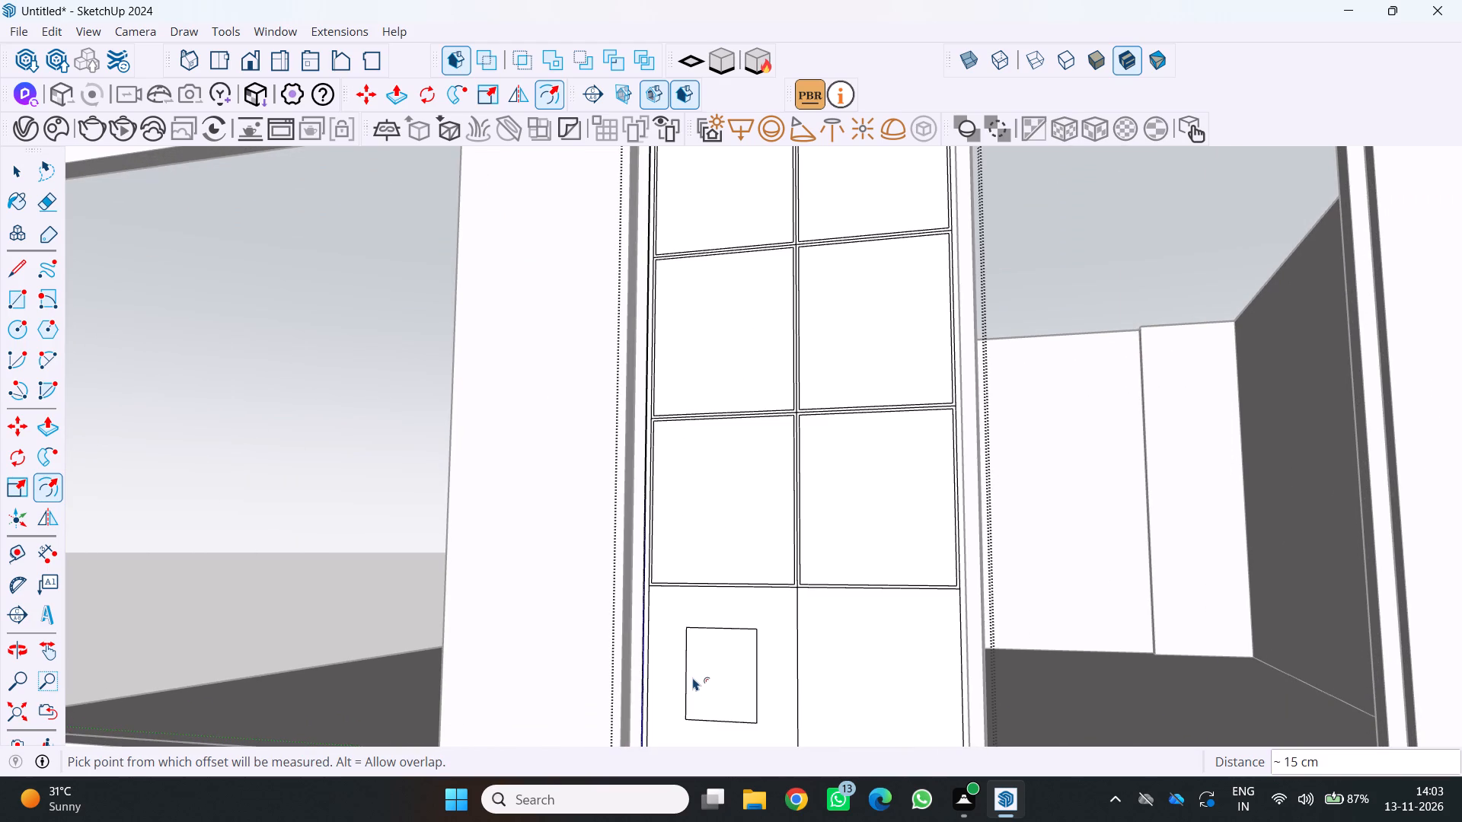
key(1)
key(Return)
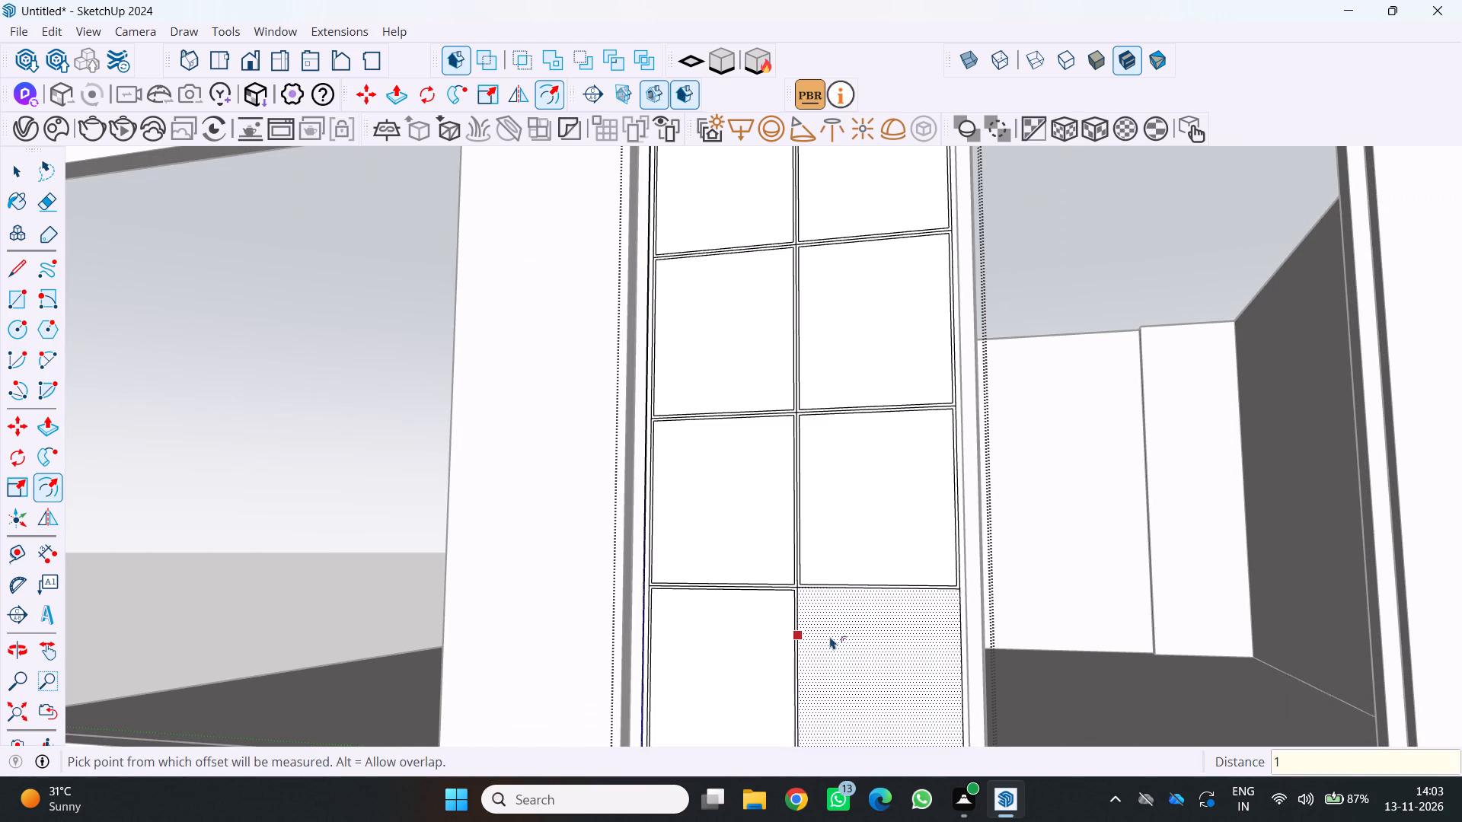
click(830, 636)
key(1)
key(Return)
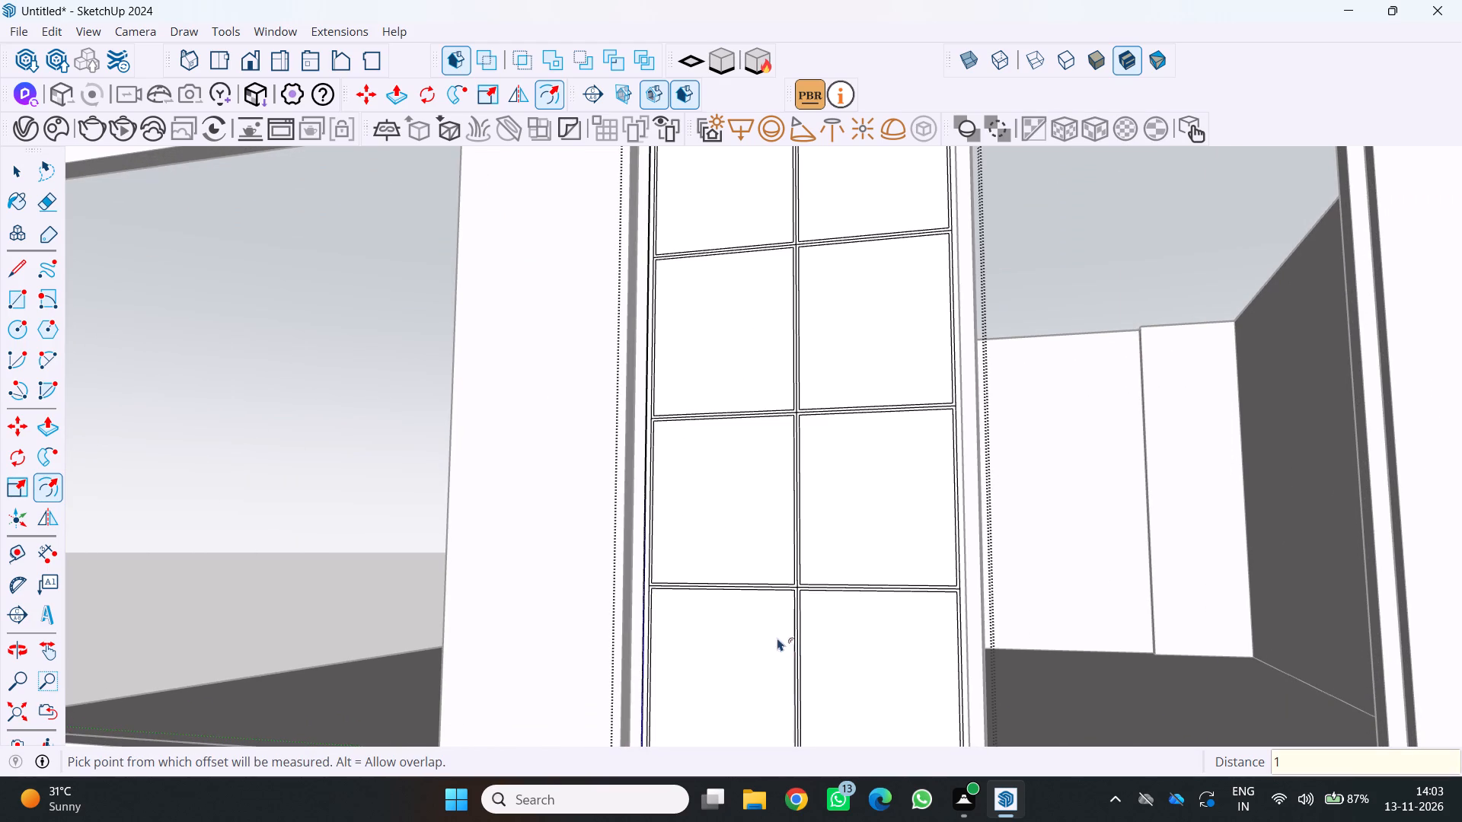
scroll(775, 631, down, 7)
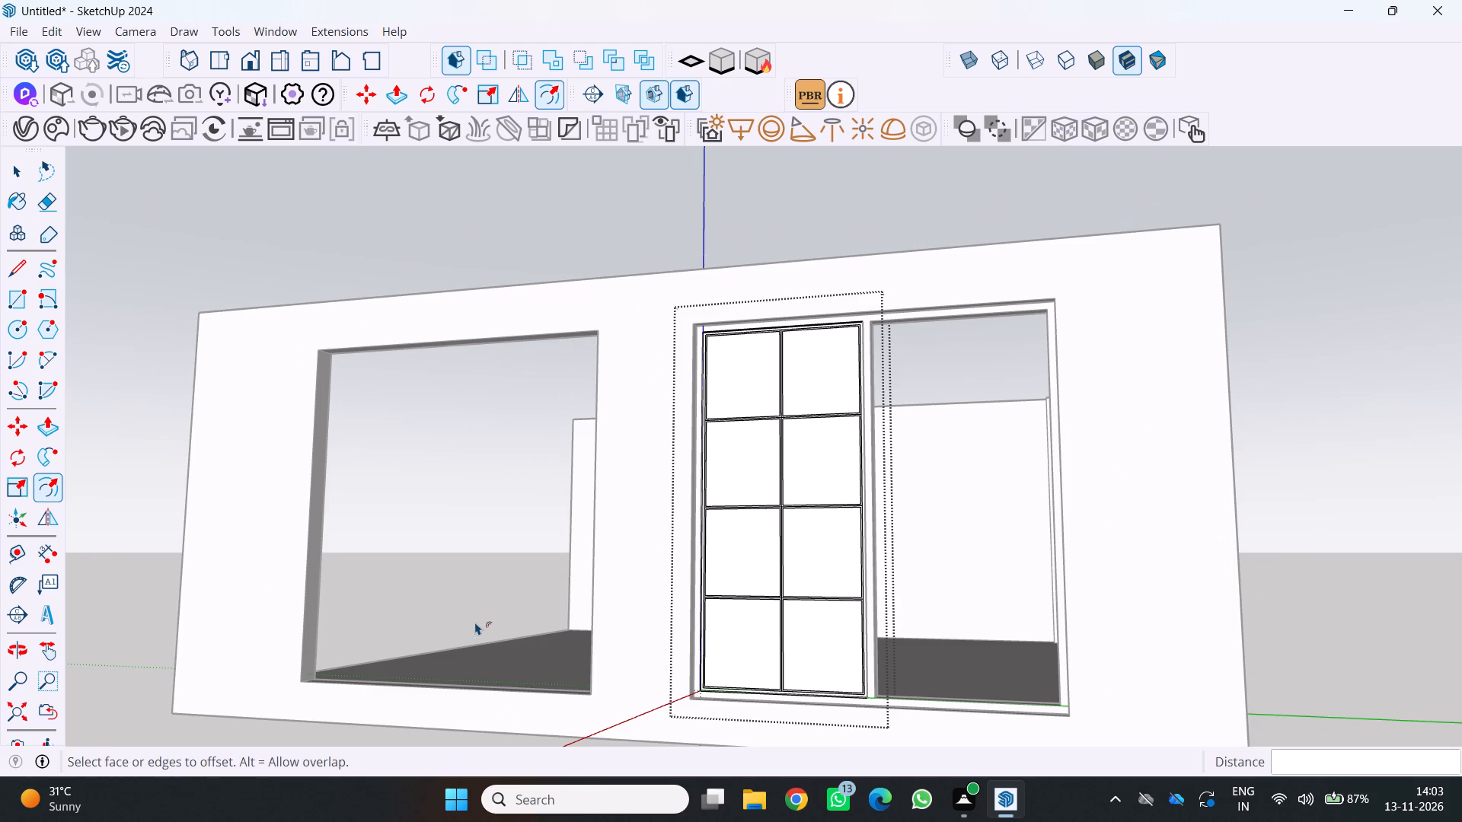
scroll(566, 579, up, 3)
middle_drag(622, 557, 606, 614)
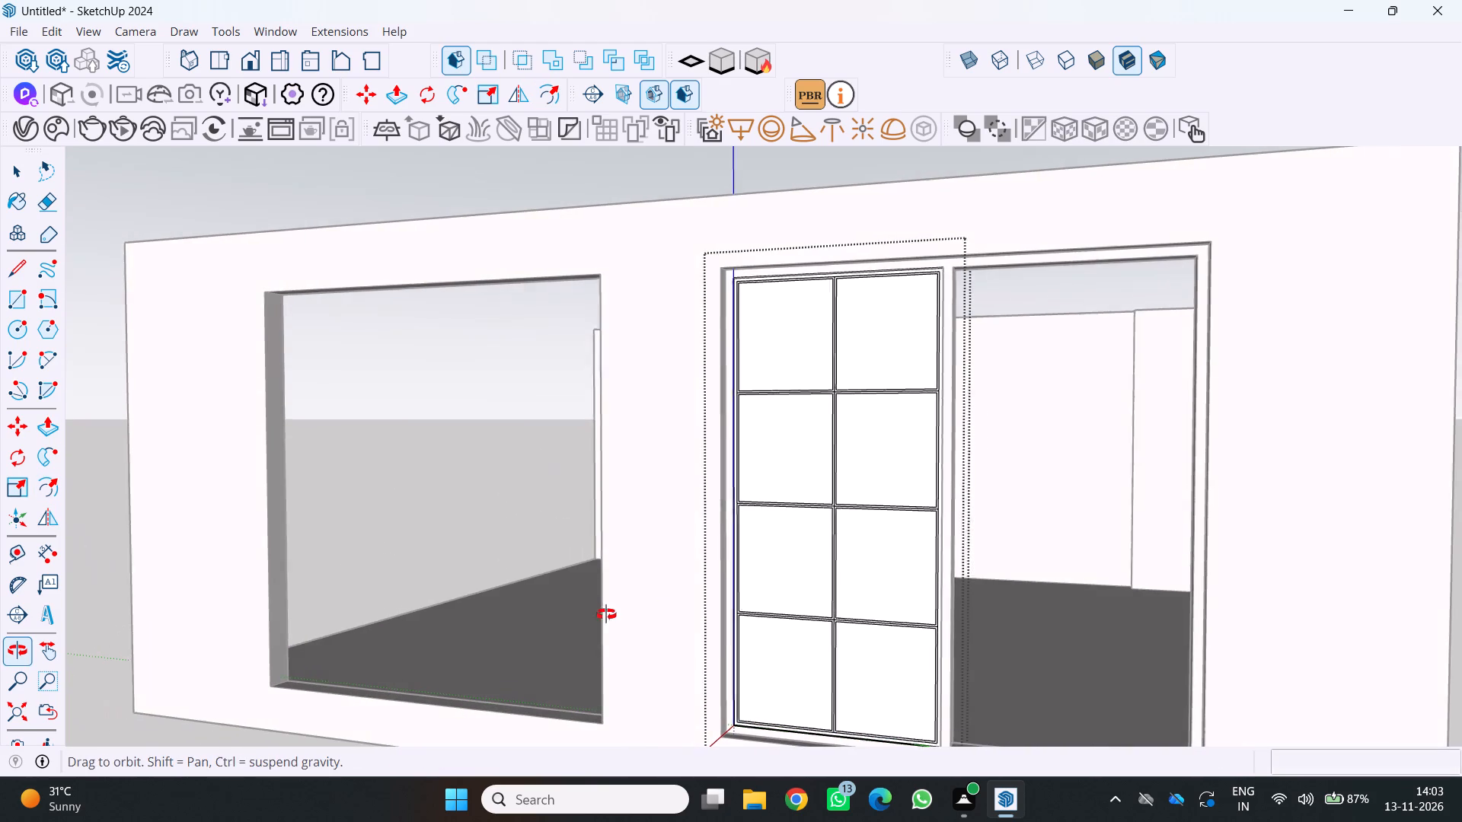
Erase the leftover centre division lines where the bars cross between the first and second pane rows.
middle_drag(606, 614, 605, 615)
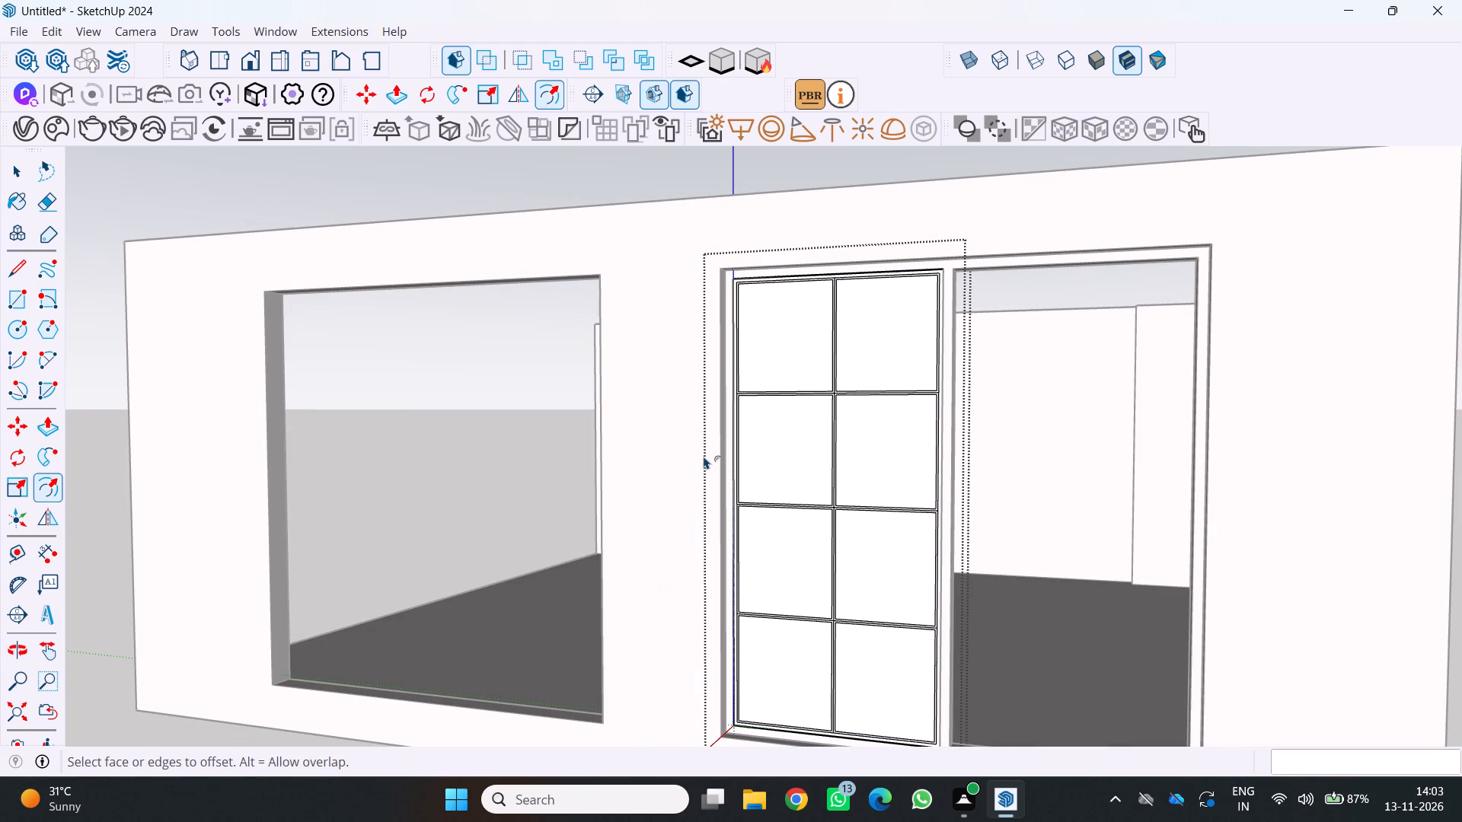
scroll(715, 457, up, 1)
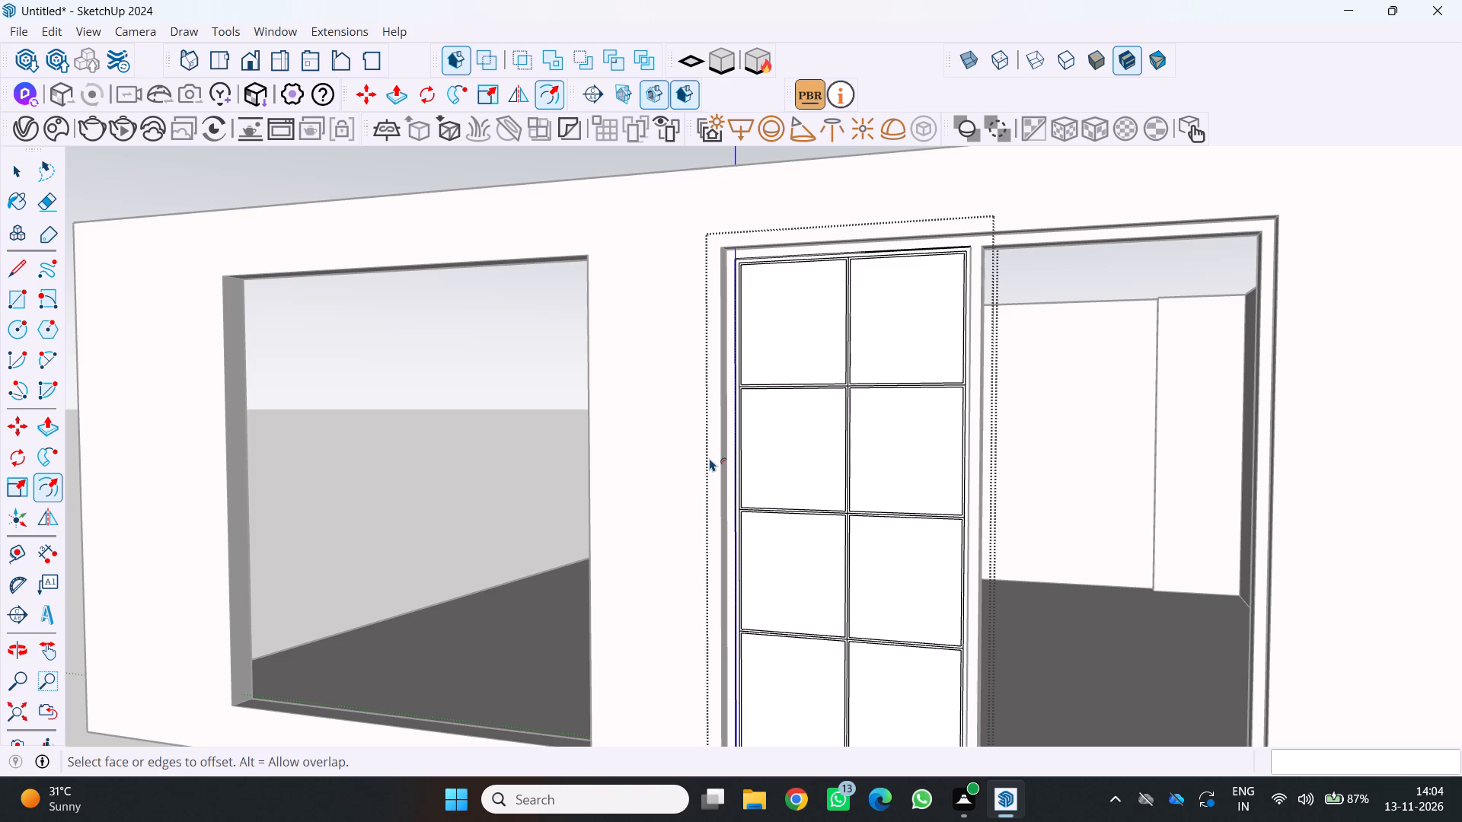
scroll(823, 406, up, 5)
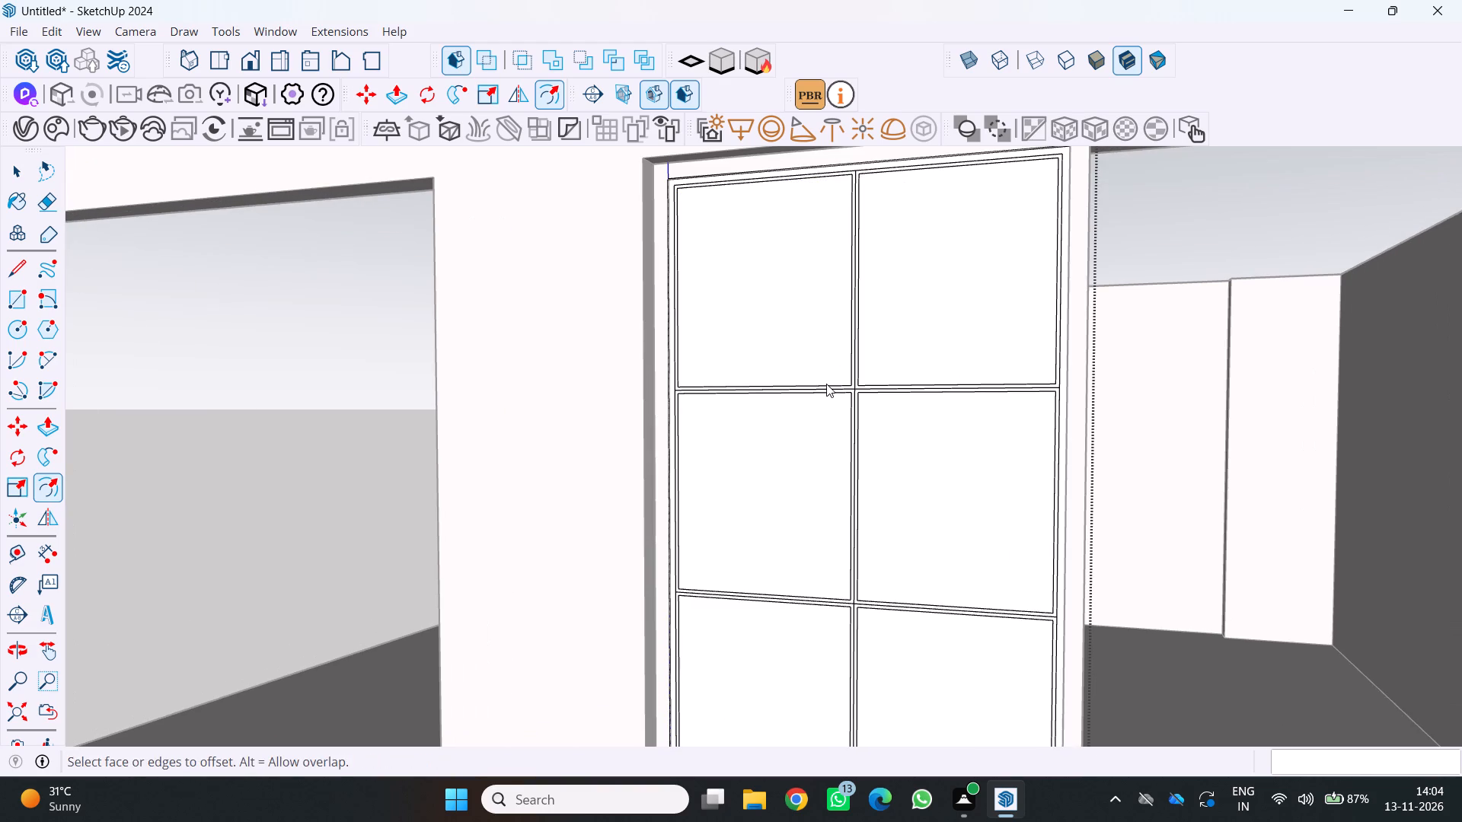
key(e)
scroll(846, 390, up, 10)
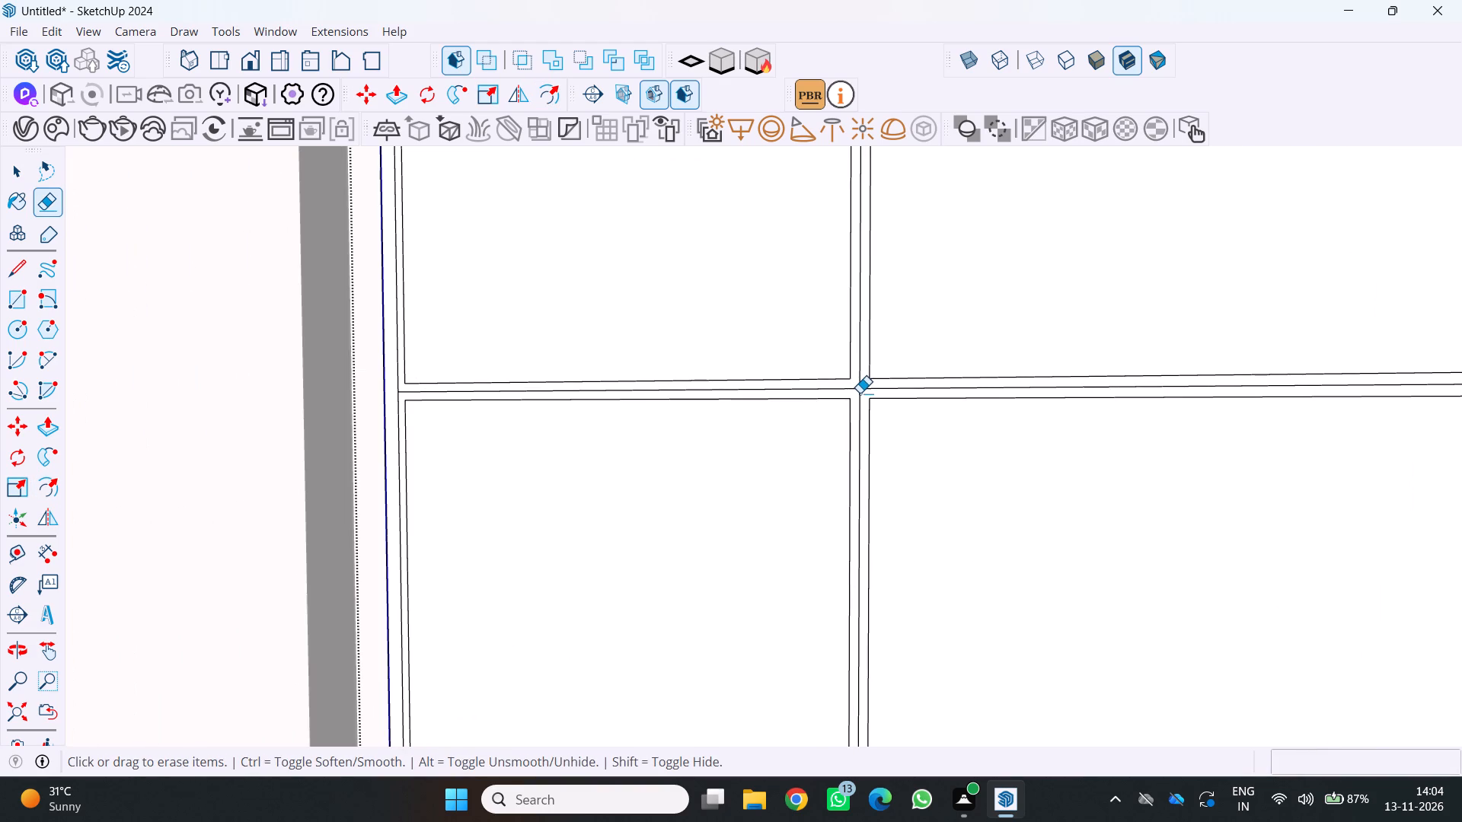
click(860, 393)
click(860, 387)
scroll(860, 387, down, 9)
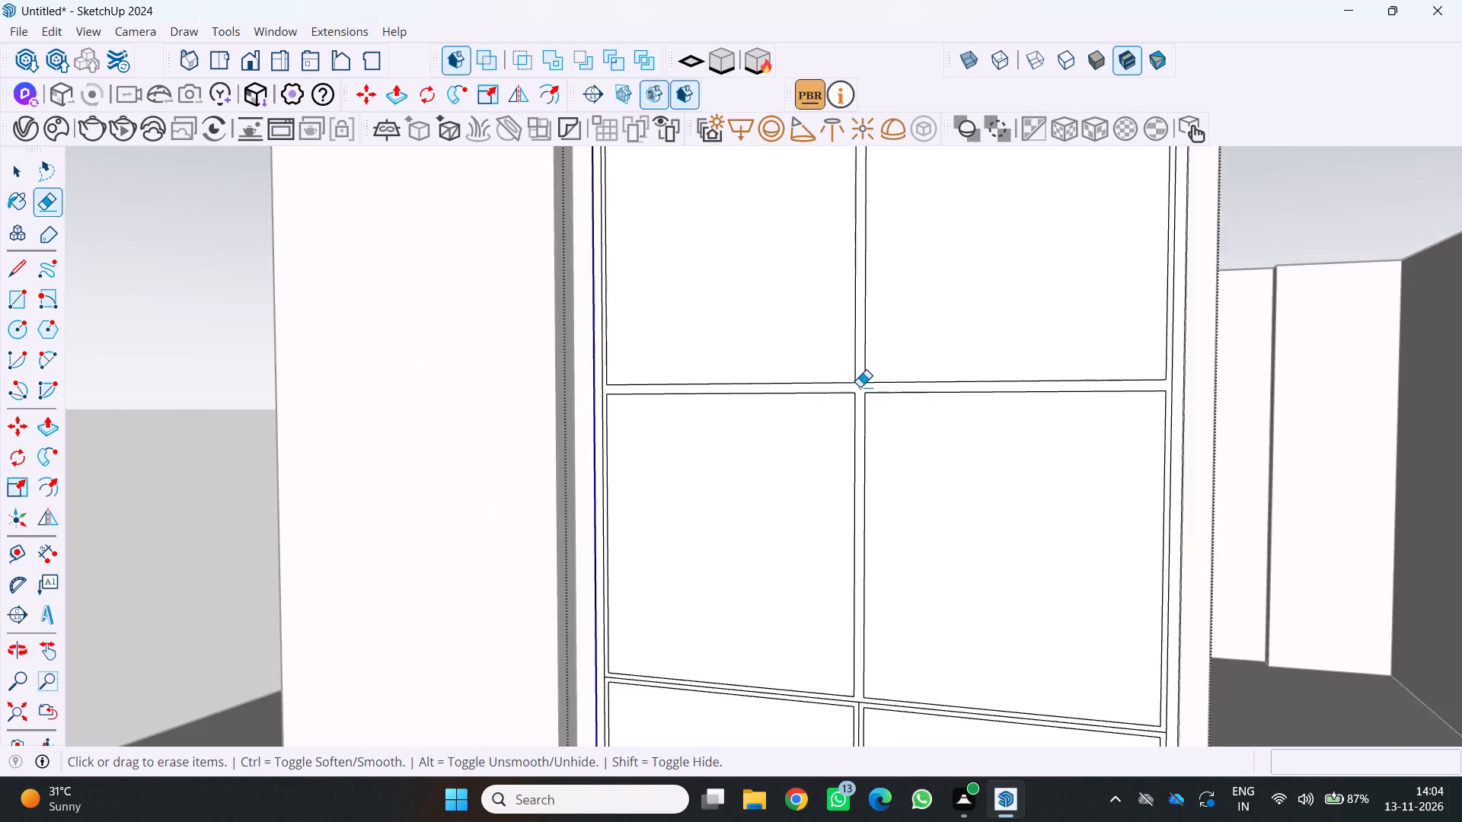
Erase the leftover centre division lines where the bars cross between the second and third pane rows.
scroll(860, 387, down, 3)
scroll(732, 247, up, 3)
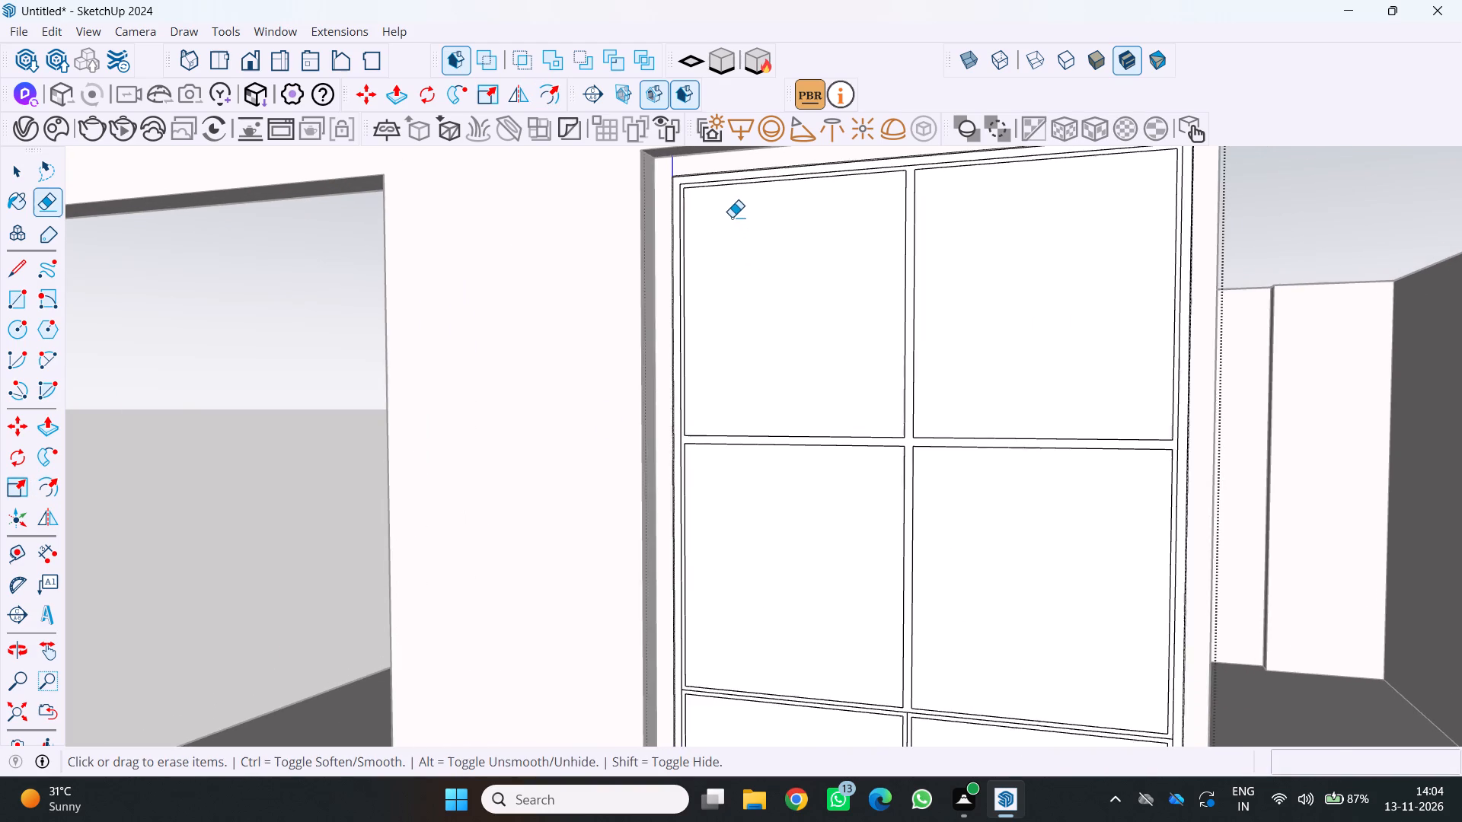
scroll(732, 217, up, 4)
scroll(664, 225, down, 5)
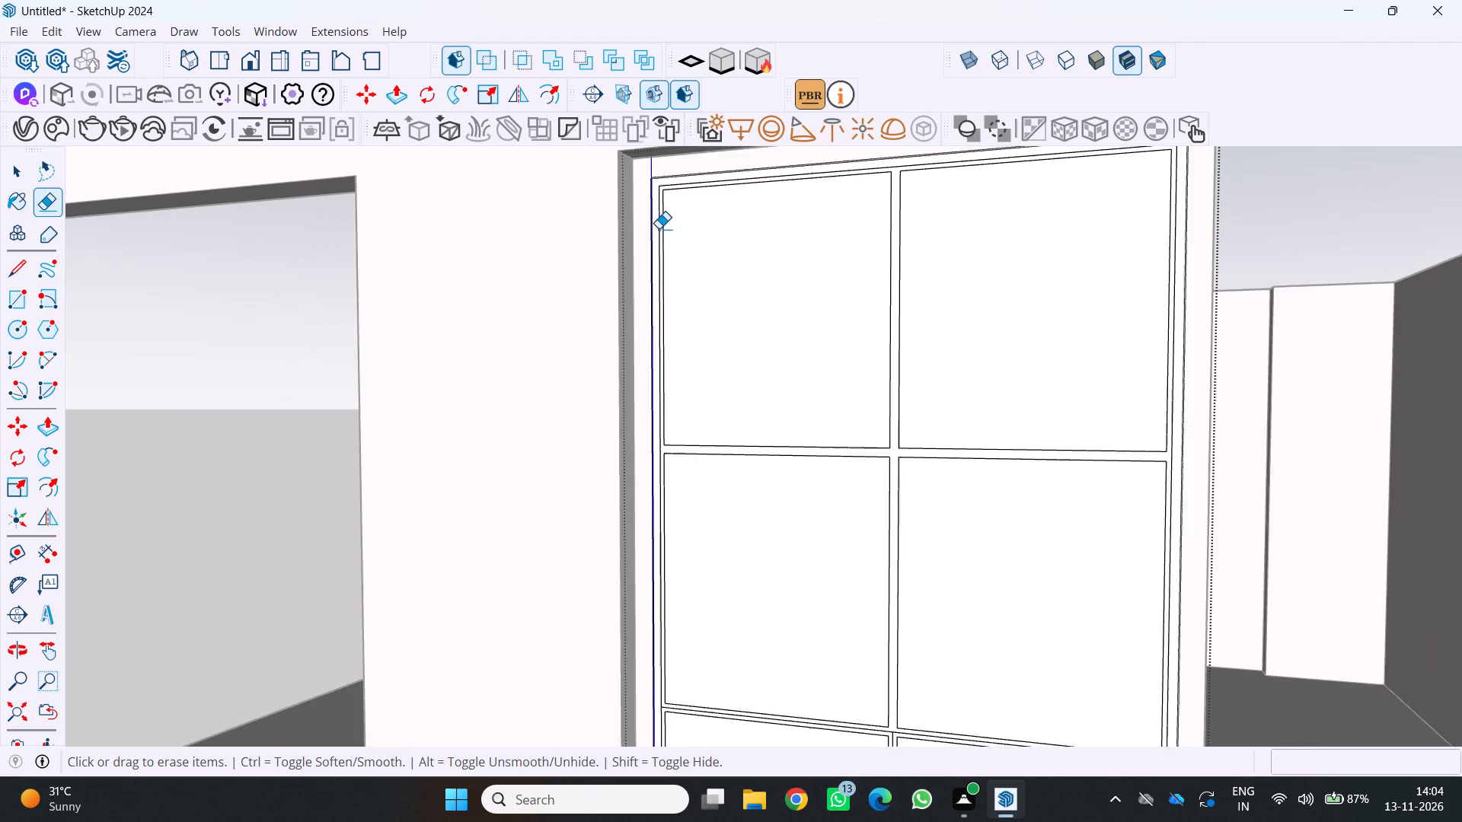
scroll(645, 199, up, 2)
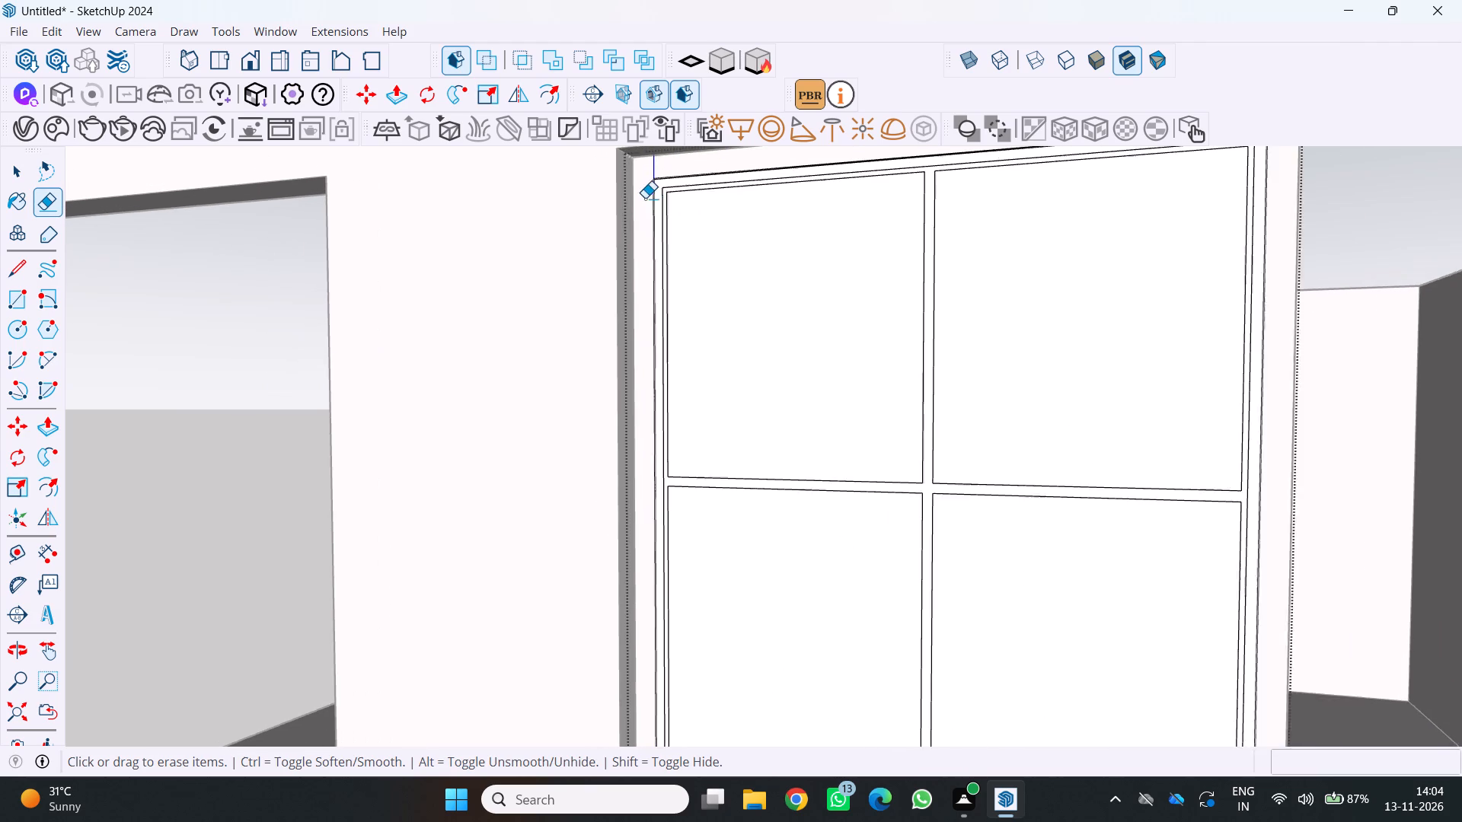
scroll(645, 198, up, 8)
scroll(659, 212, down, 5)
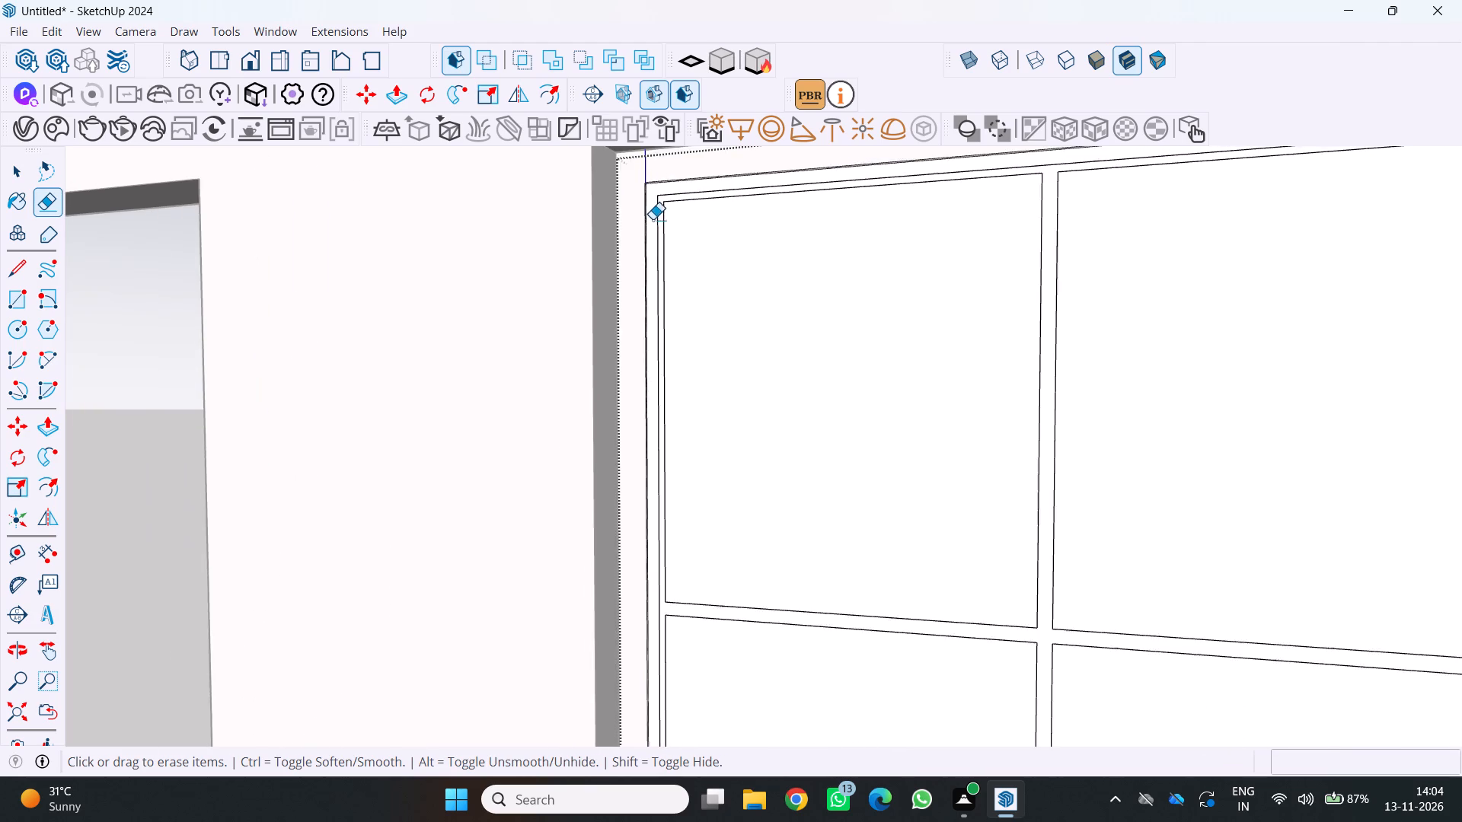
scroll(653, 219, down, 8)
scroll(728, 325, down, 2)
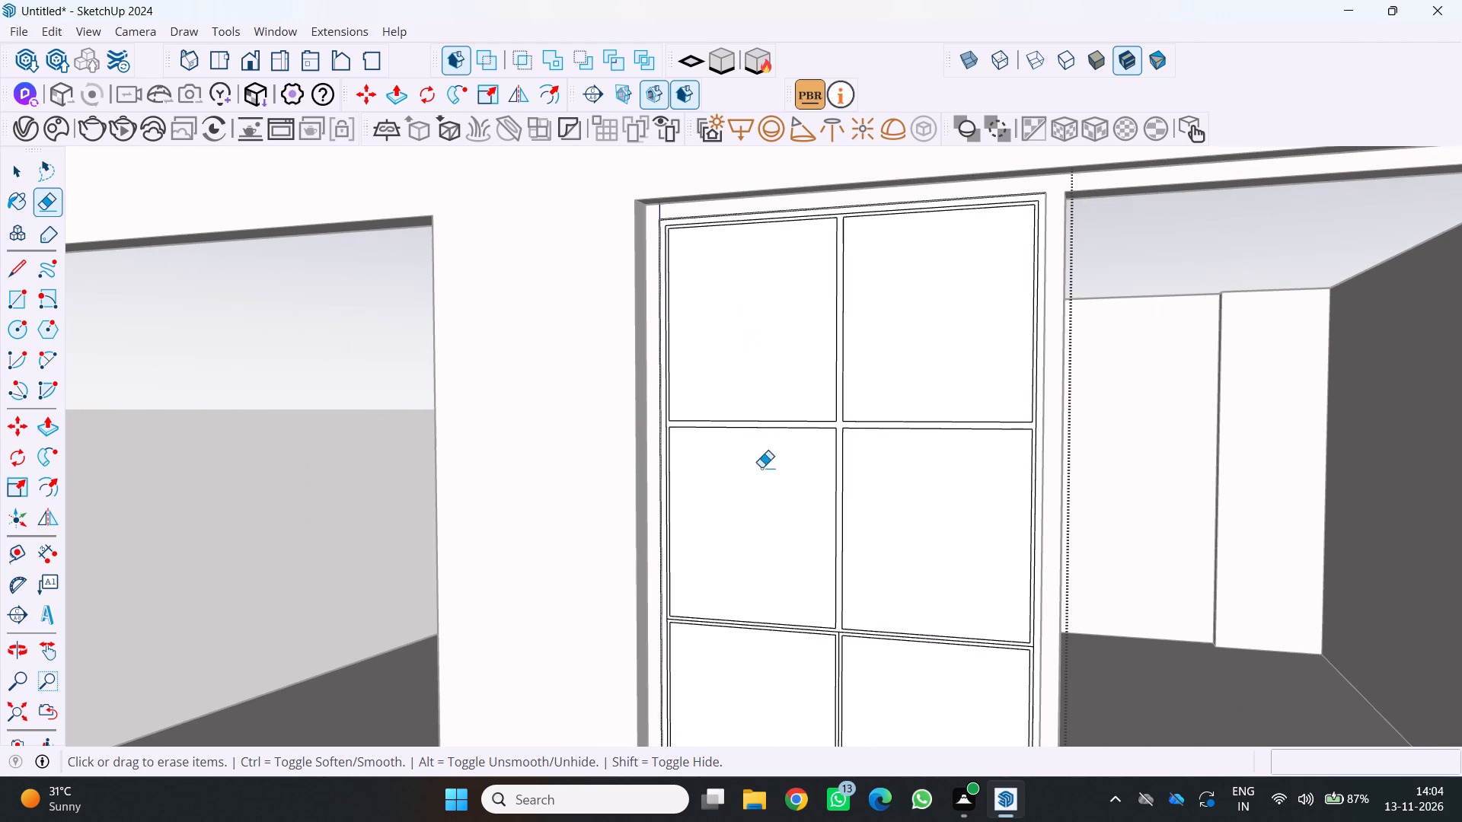
middle_drag(769, 467, 816, 326)
scroll(723, 542, up, 3)
scroll(717, 518, down, 11)
scroll(709, 527, up, 7)
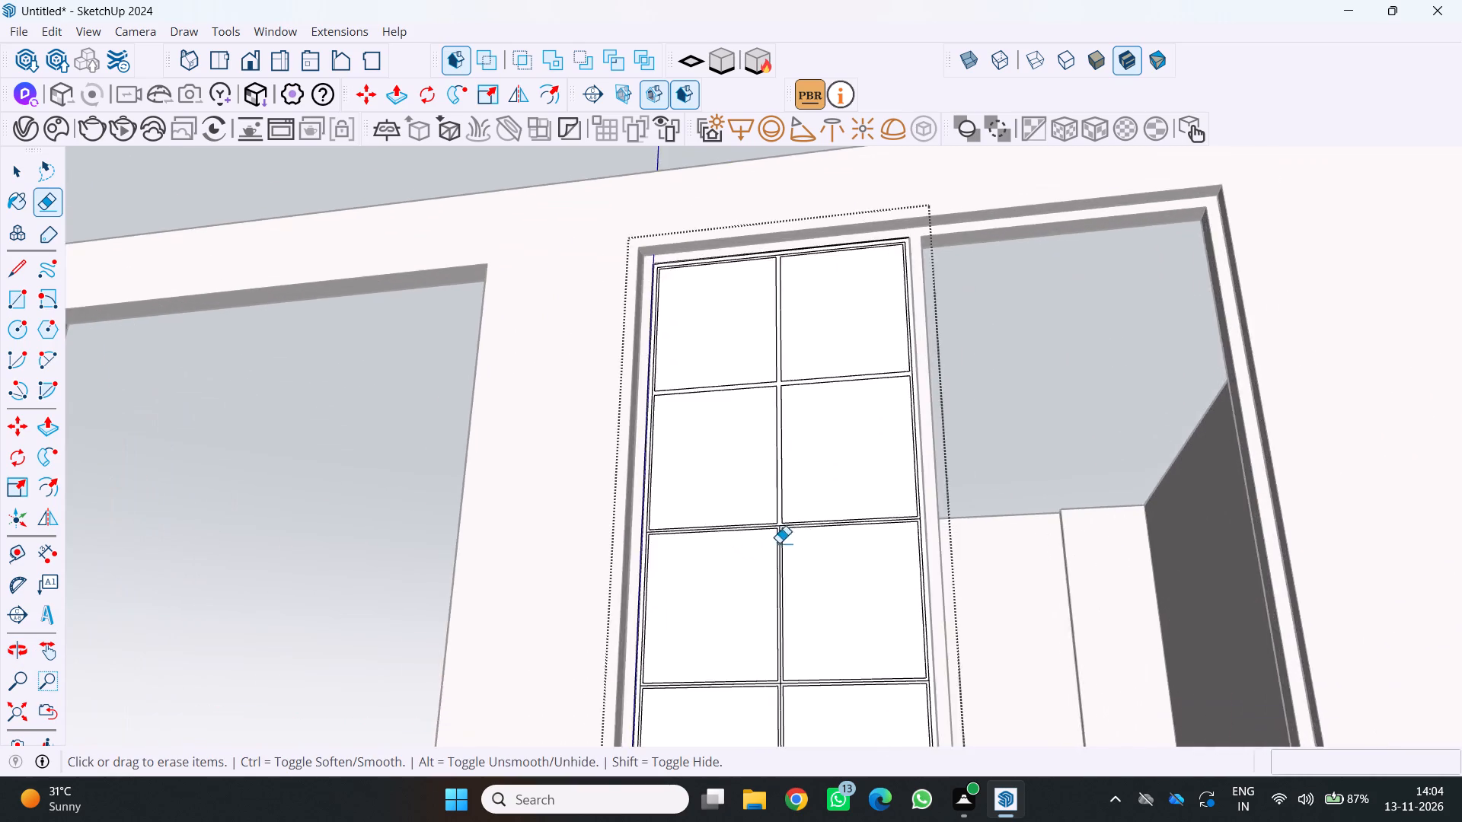
scroll(779, 543, up, 3)
middle_drag(783, 544, 761, 645)
scroll(768, 566, up, 12)
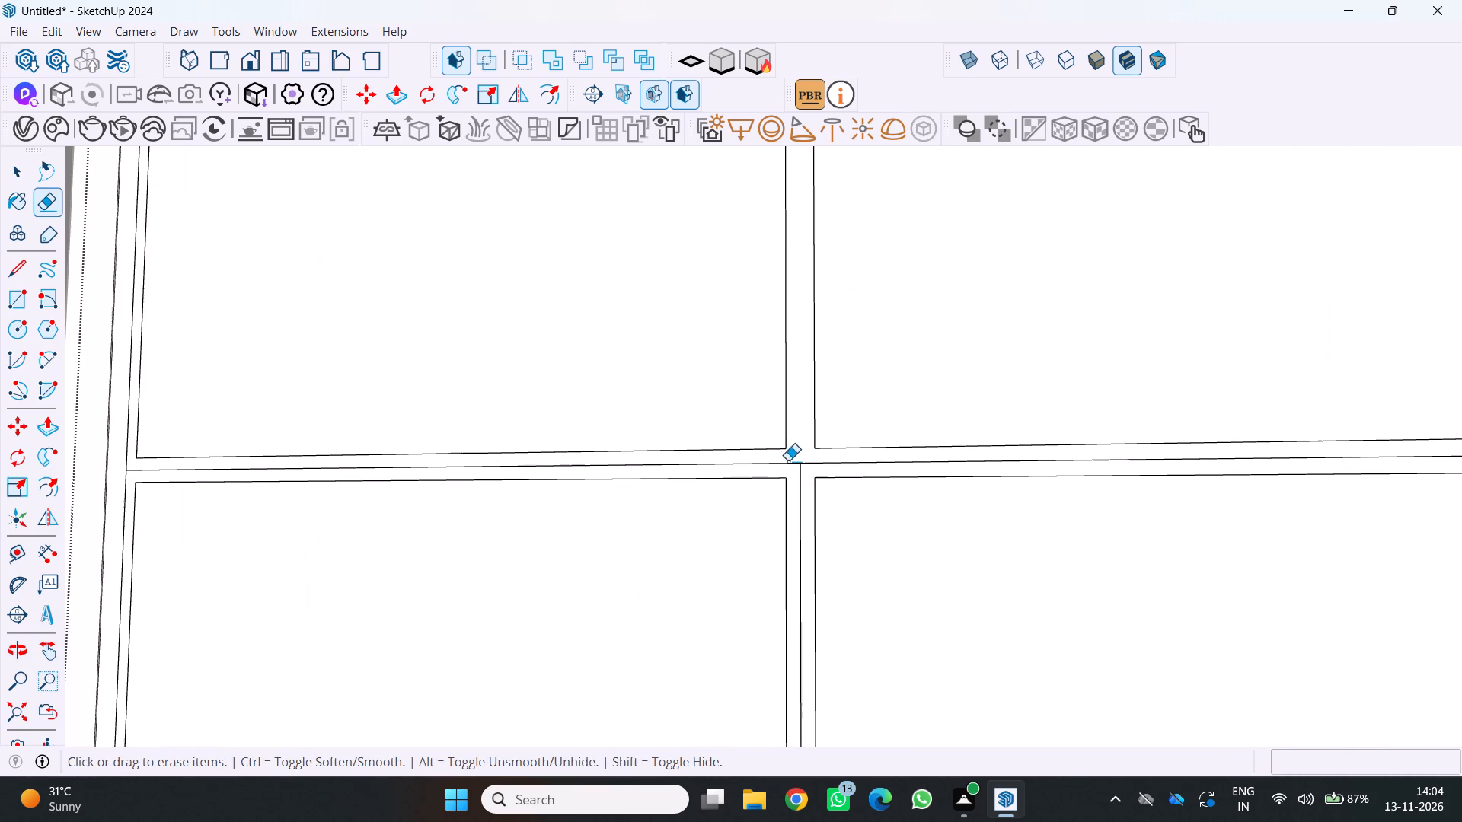
click(802, 468)
click(803, 464)
Erase the leftover centre division lines where the bars cross between the third and bottom pane rows.
scroll(795, 467, down, 5)
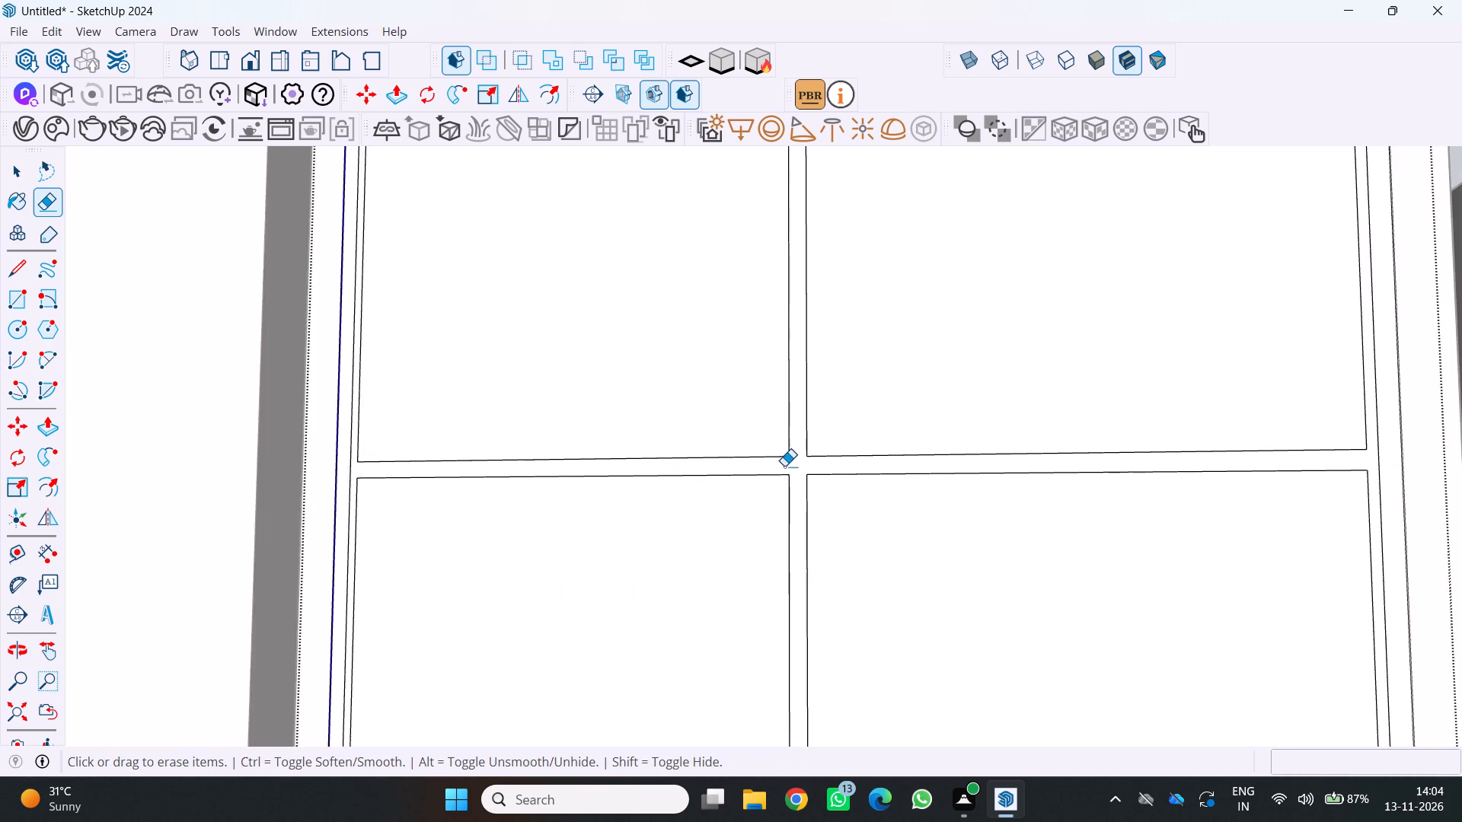
scroll(784, 466, down, 20)
scroll(784, 466, down, 2)
scroll(774, 651, up, 12)
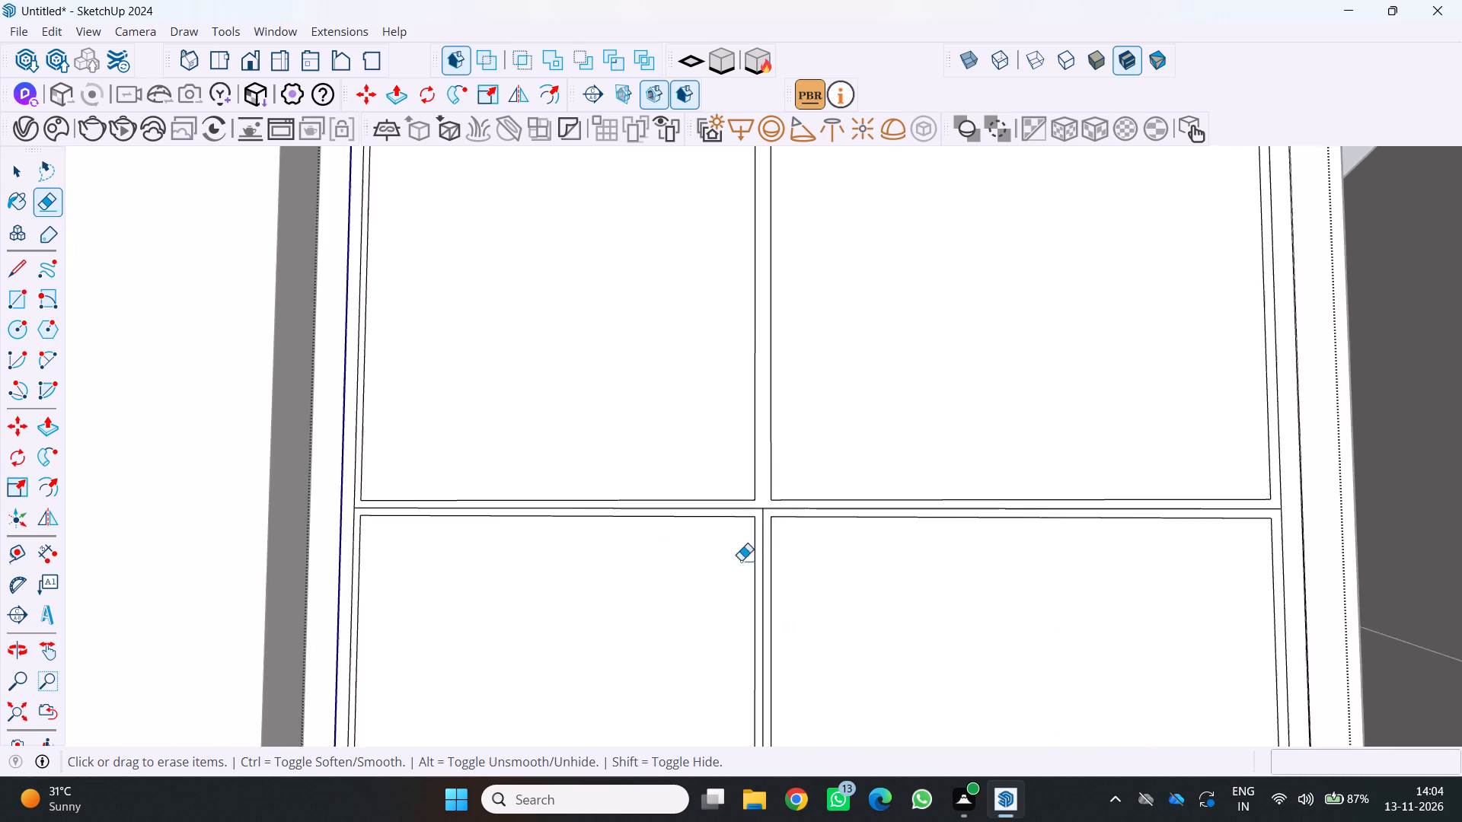
scroll(741, 560, up, 5)
click(766, 488)
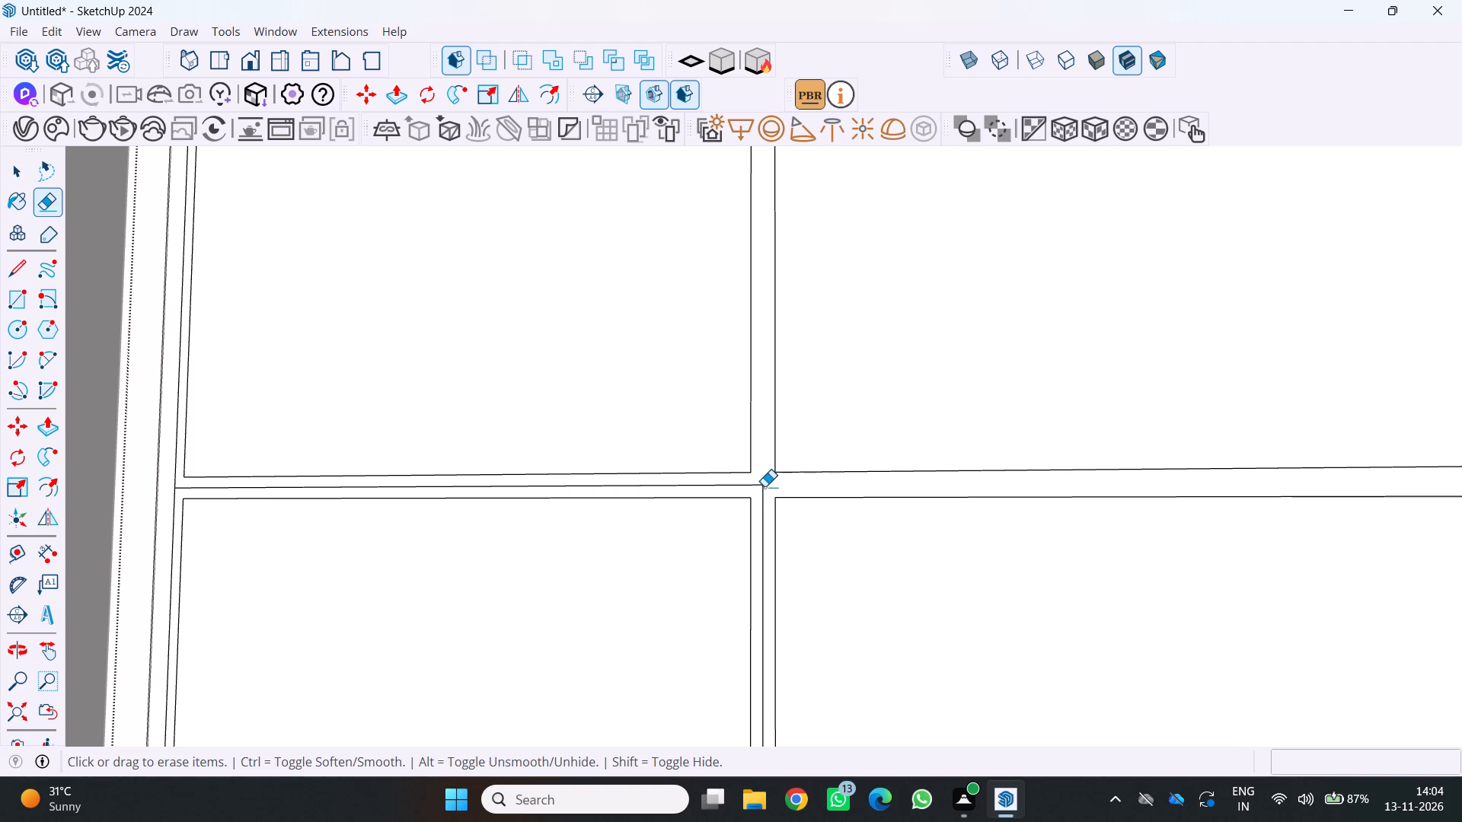
click(763, 486)
Erase both vertical side edges of the inner outline around the pane grid.
scroll(760, 490, down, 19)
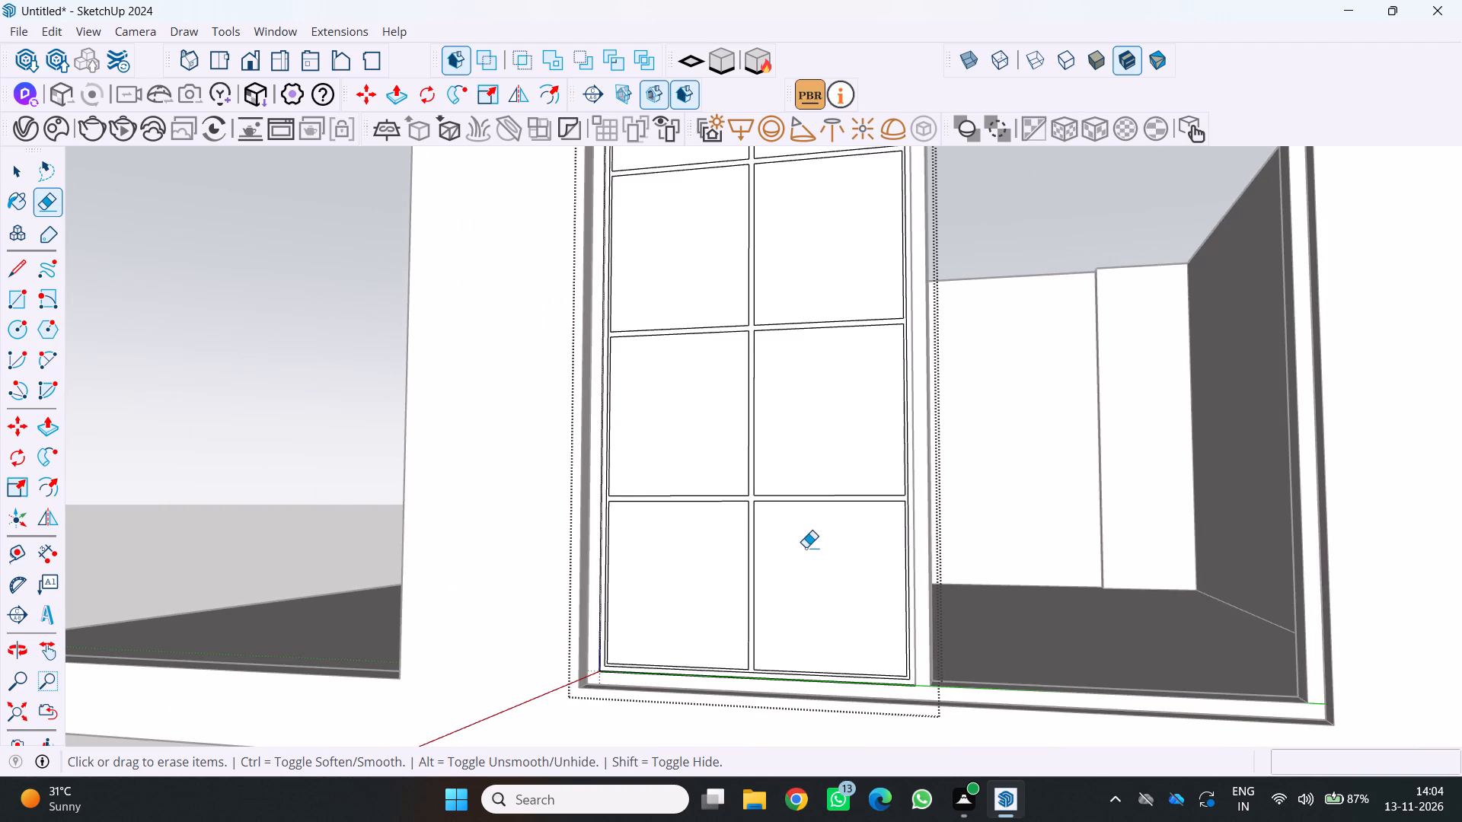
middle_drag(806, 547, 721, 616)
scroll(710, 611, up, 1)
scroll(592, 543, up, 14)
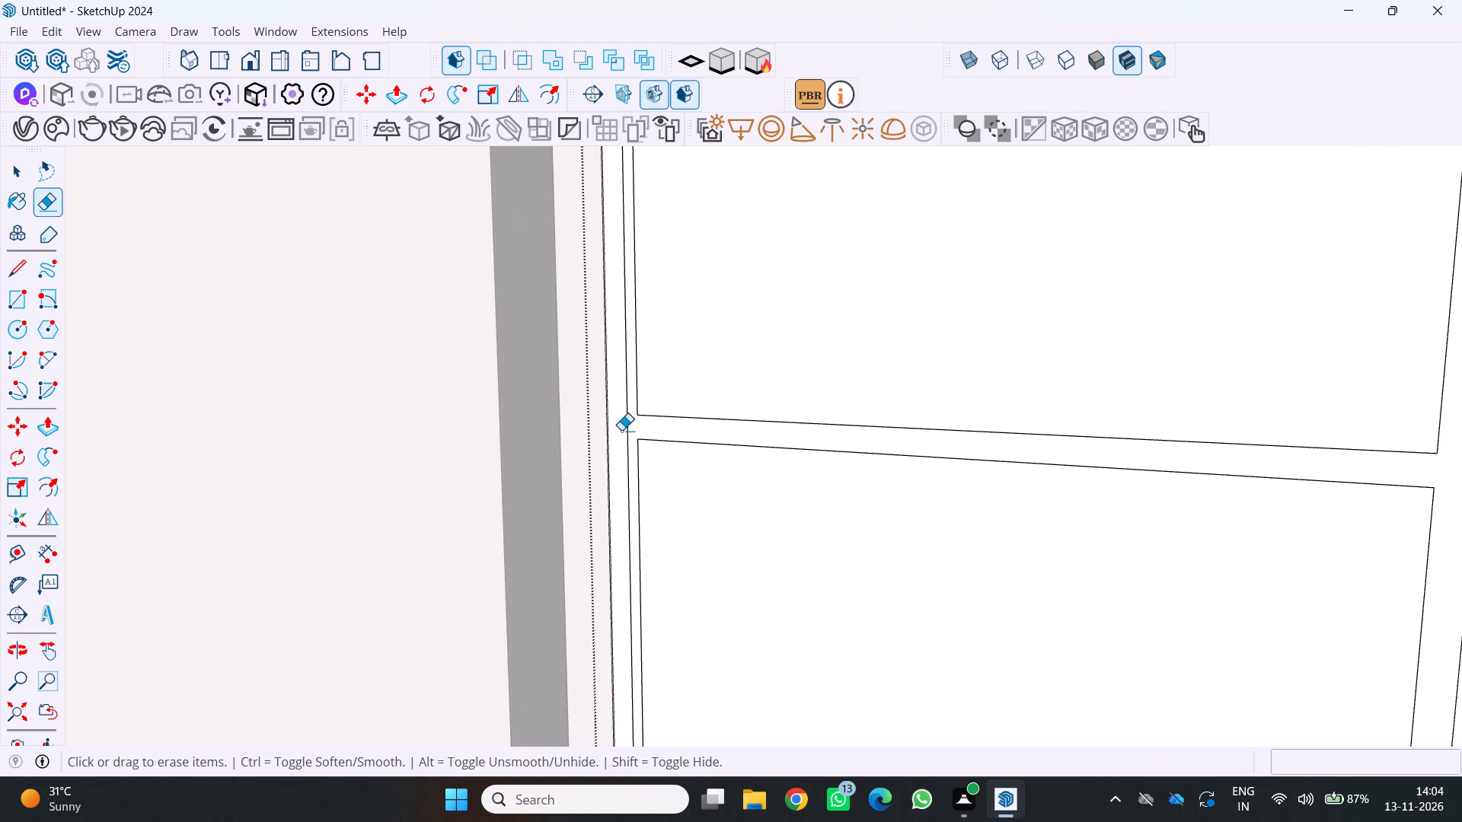
click(627, 420)
scroll(616, 434, down, 4)
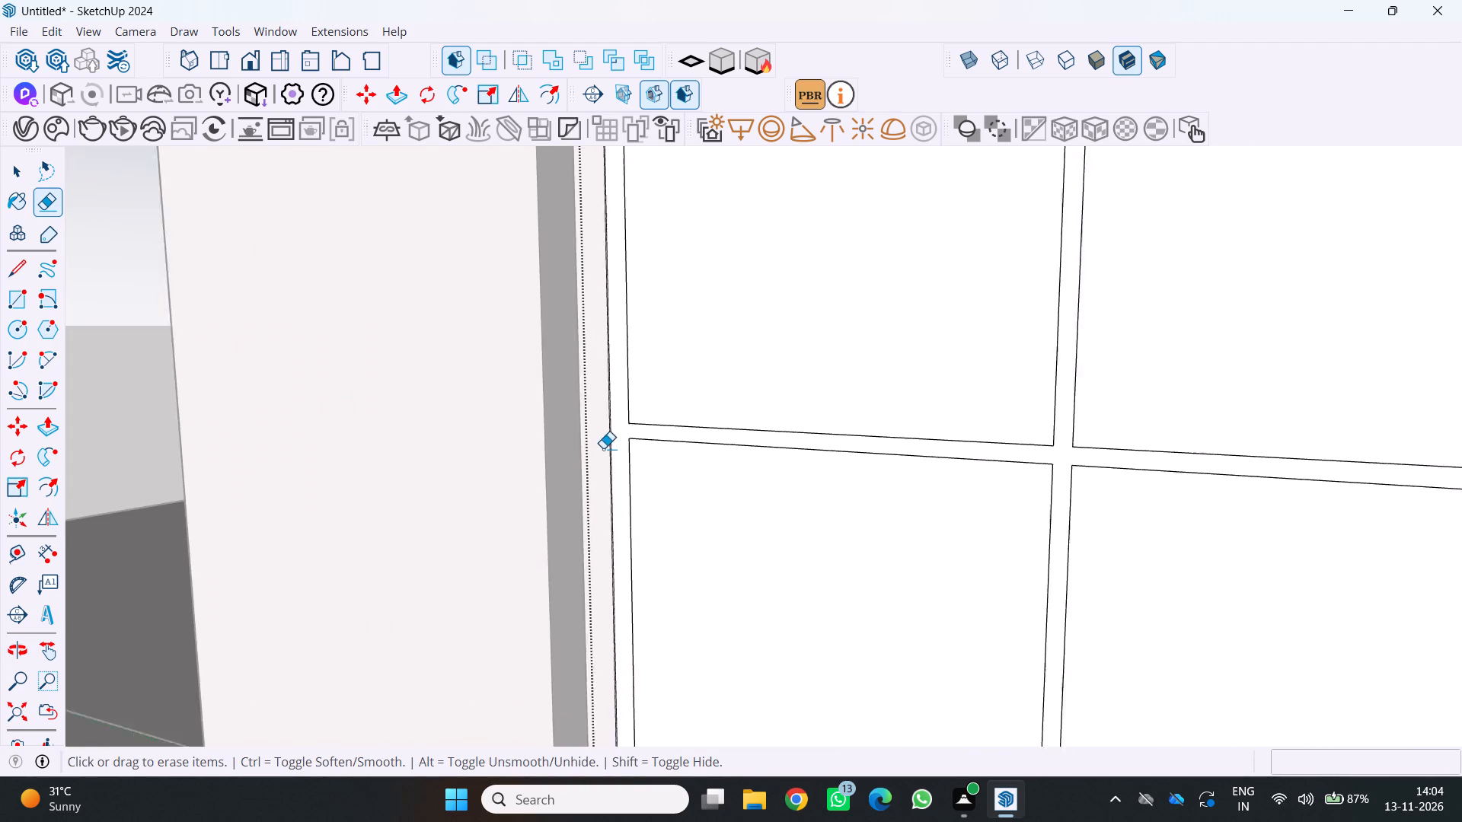
scroll(603, 448, down, 19)
scroll(693, 440, up, 4)
scroll(782, 404, up, 6)
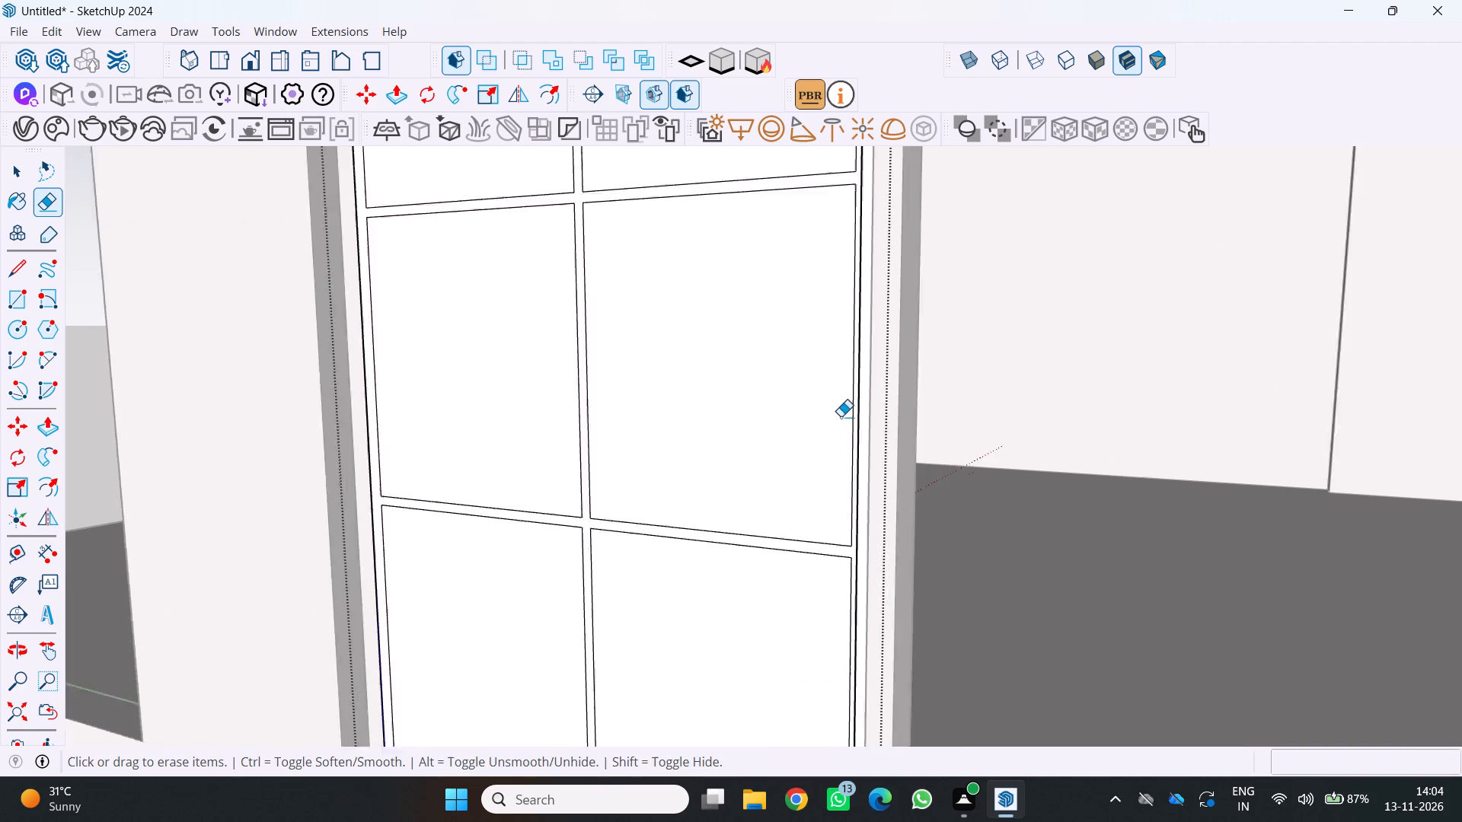
scroll(841, 416, up, 5)
click(863, 420)
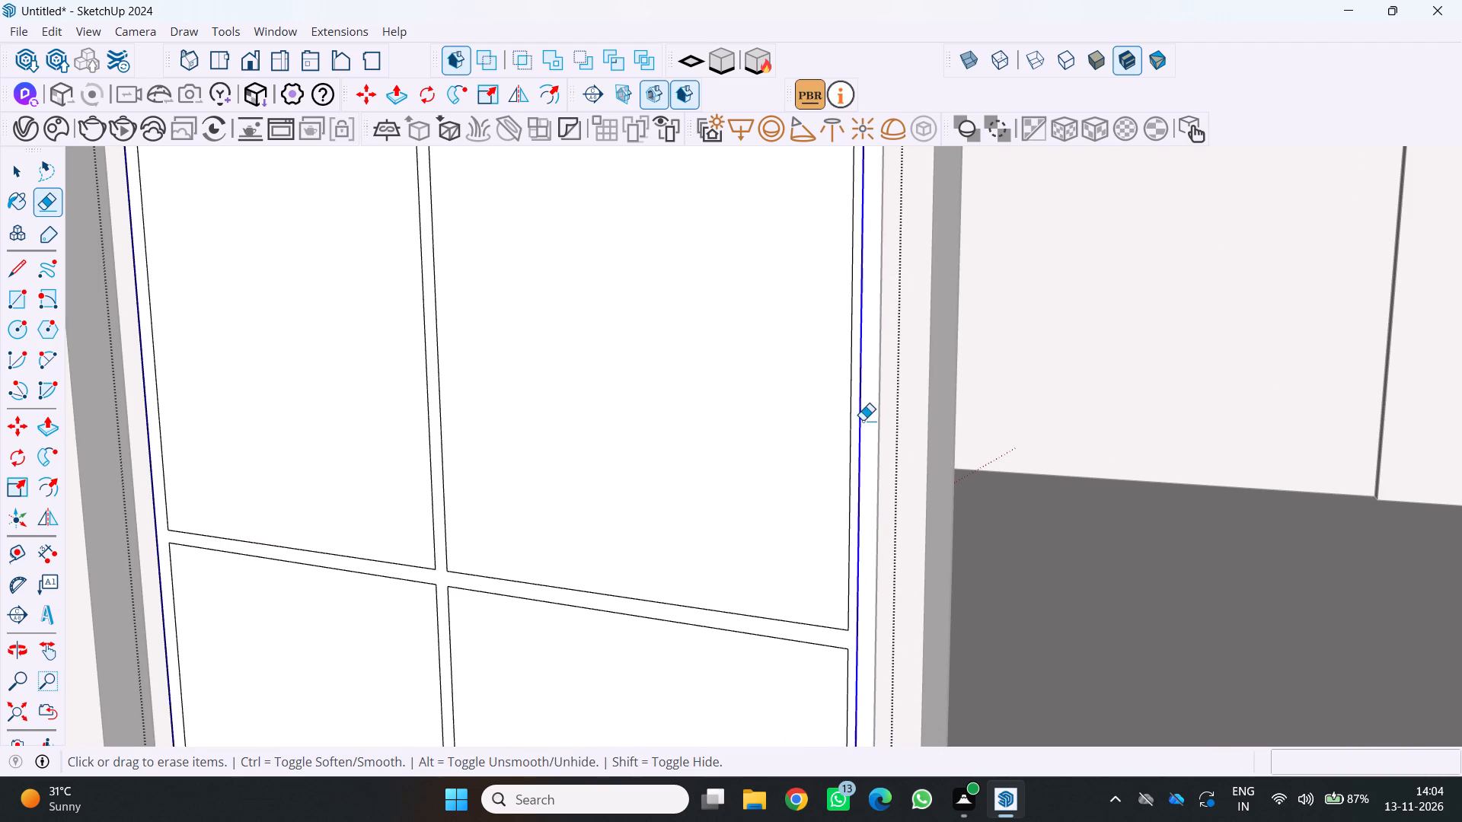
Erase the top and bottom edges of the inner outline, leaving the frame and grid bars as one face.
scroll(851, 428, down, 20)
scroll(851, 428, down, 12)
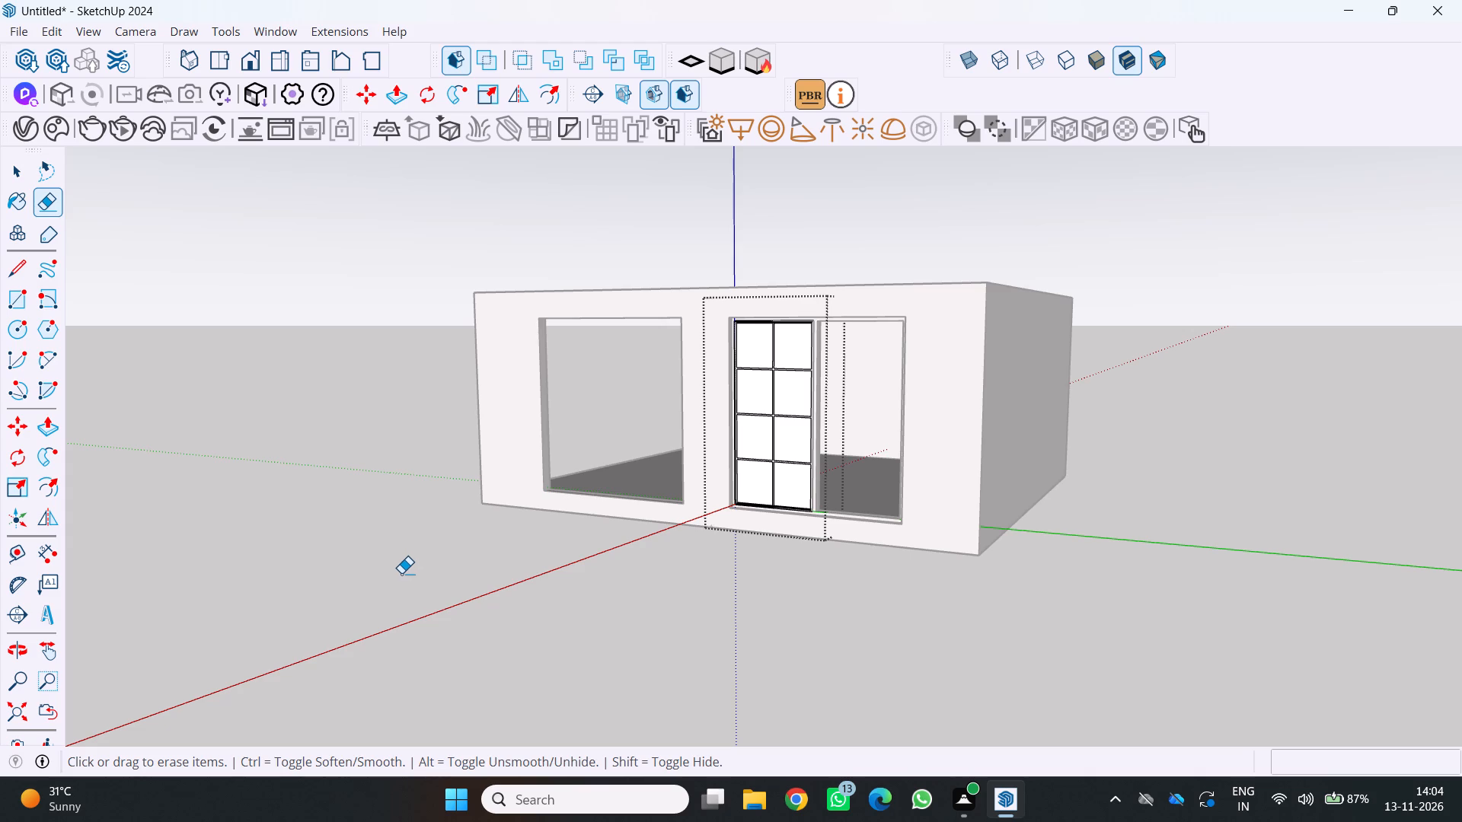
scroll(405, 575, up, 2)
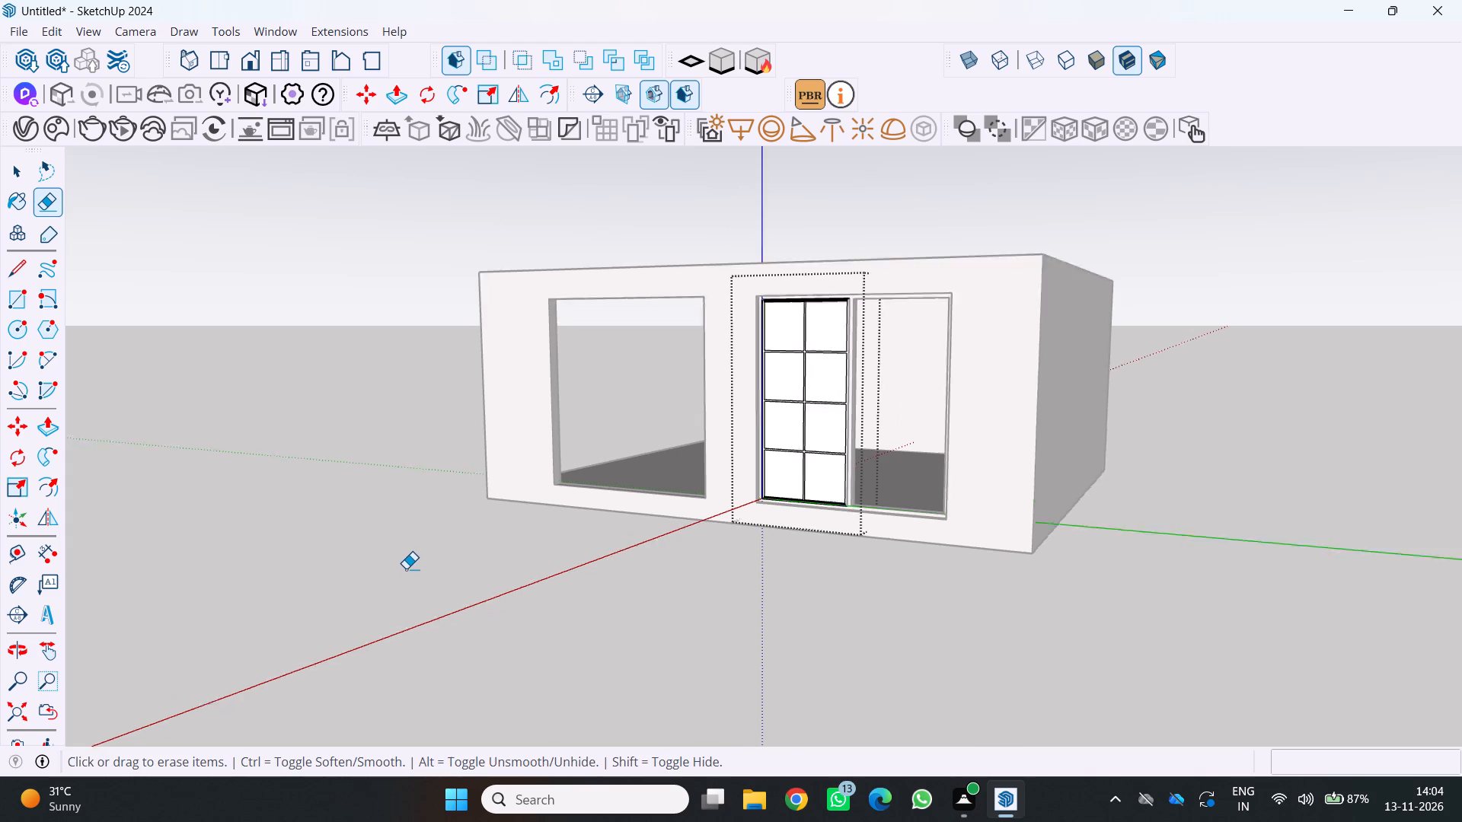
scroll(684, 338, up, 7)
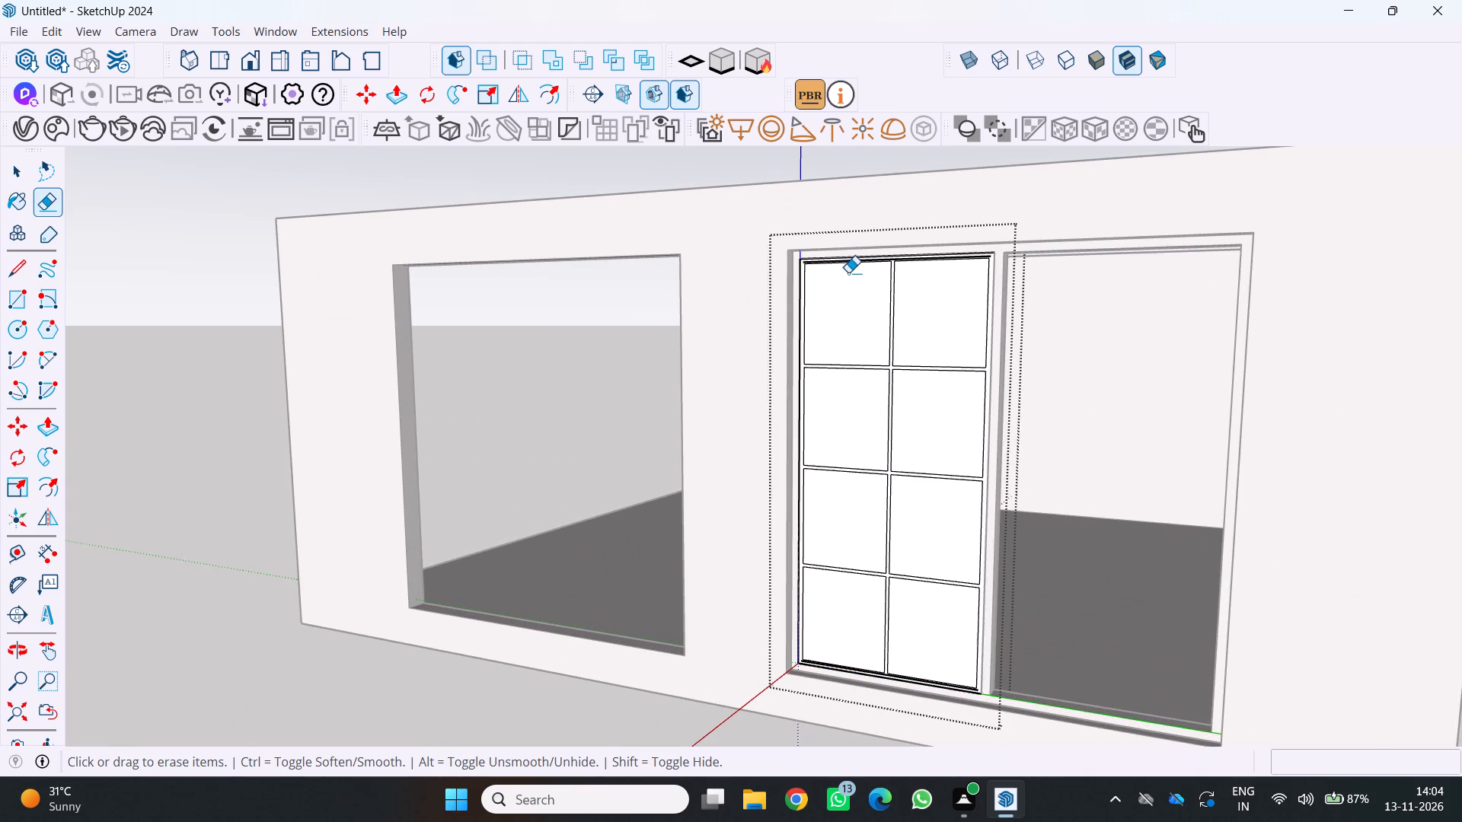
scroll(867, 241, up, 13)
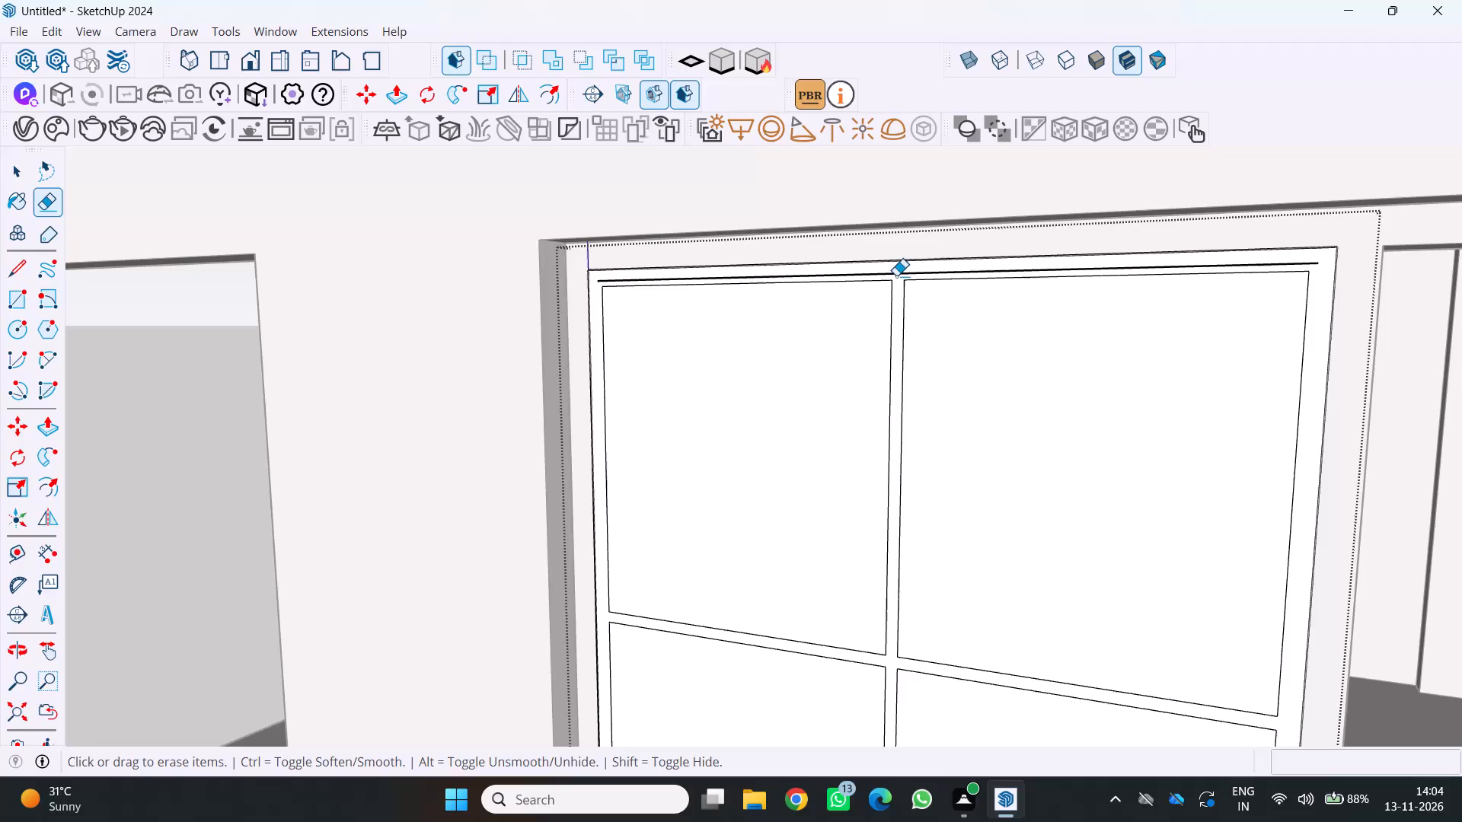
click(895, 276)
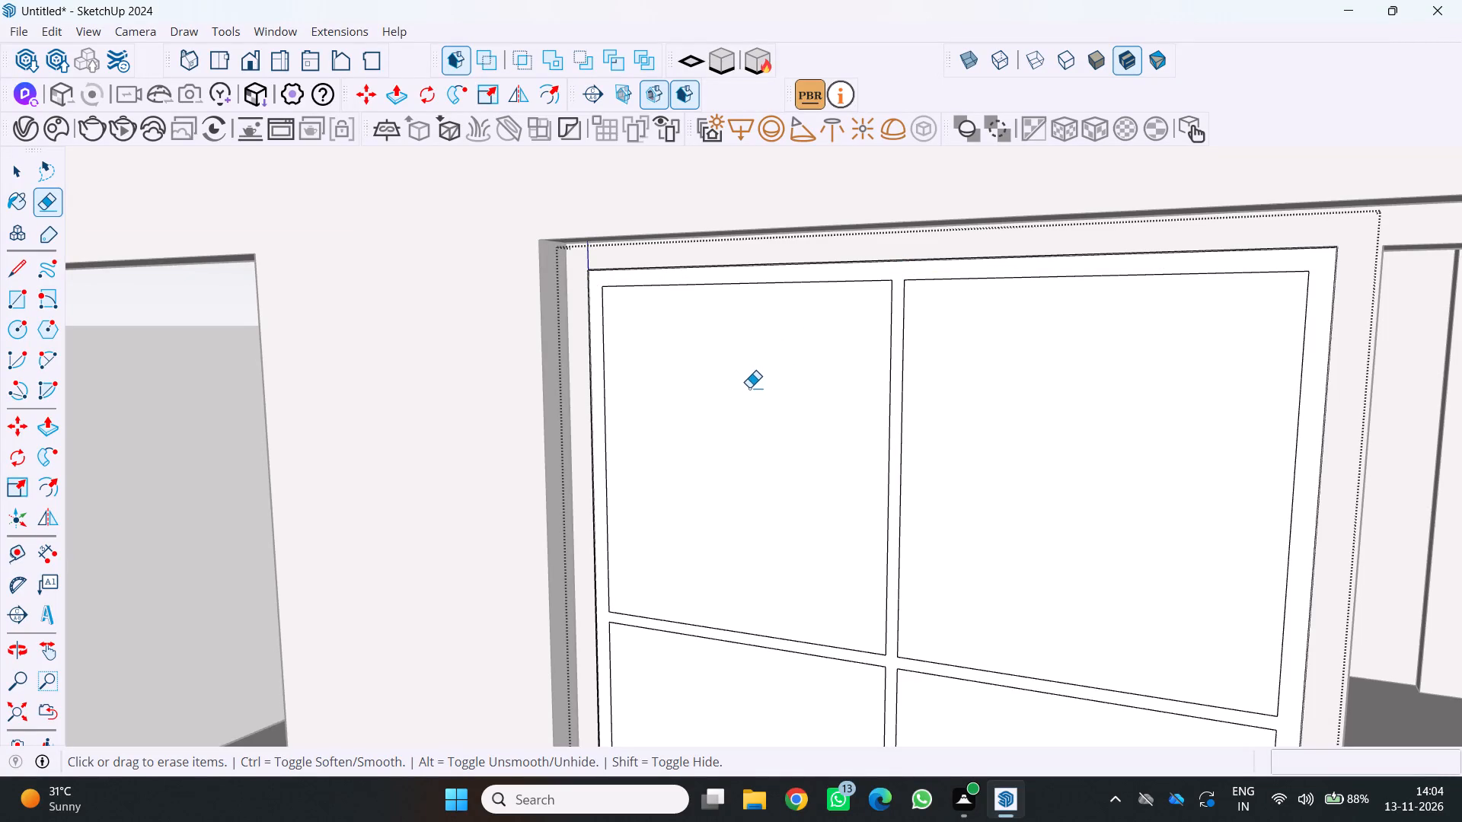
scroll(798, 401, down, 4)
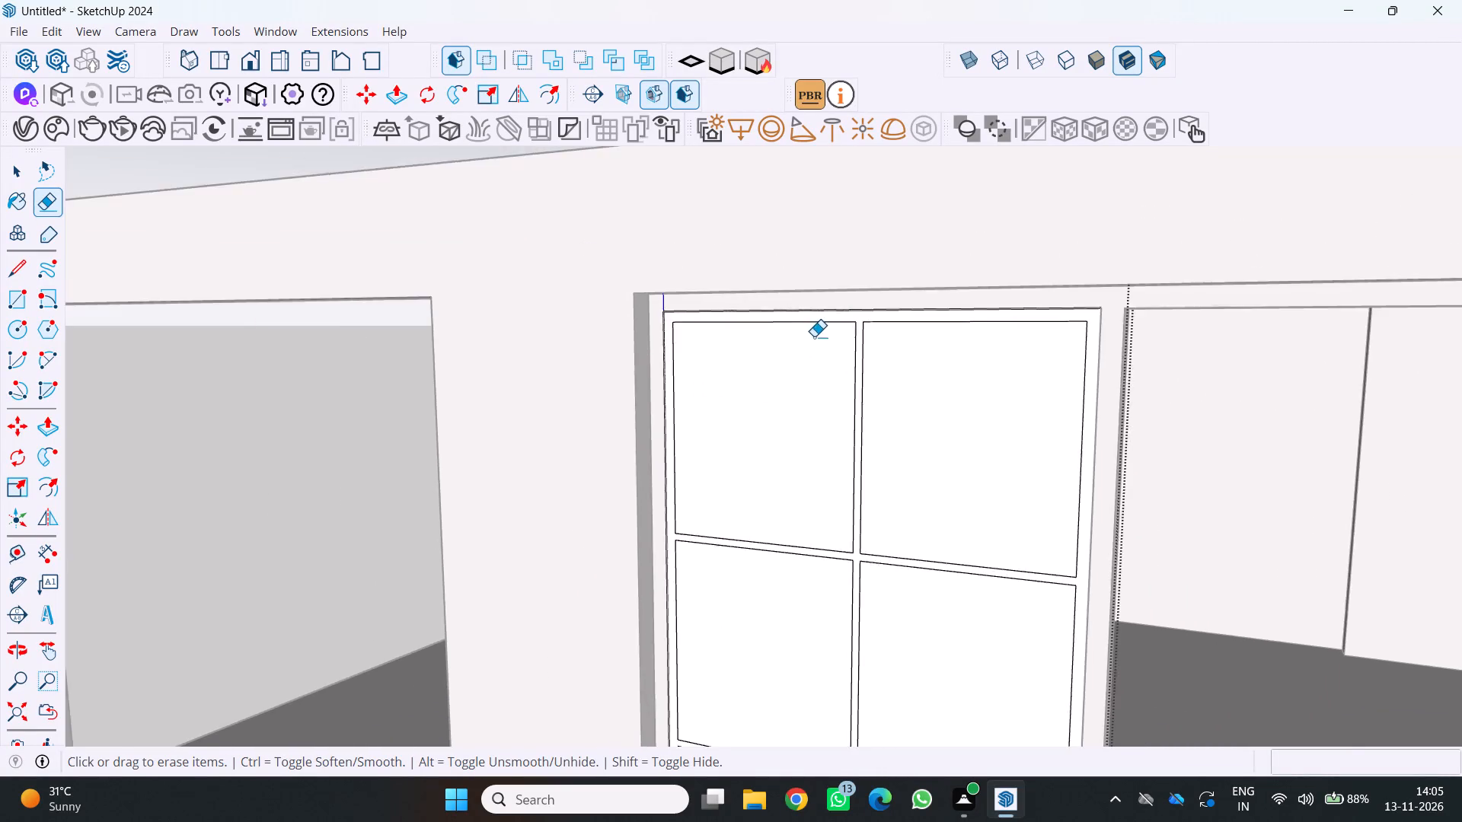
scroll(814, 336, down, 3)
scroll(811, 517, down, 5)
shift+scroll(814, 605, up, 1)
shift+middle_drag(819, 603, 844, 514)
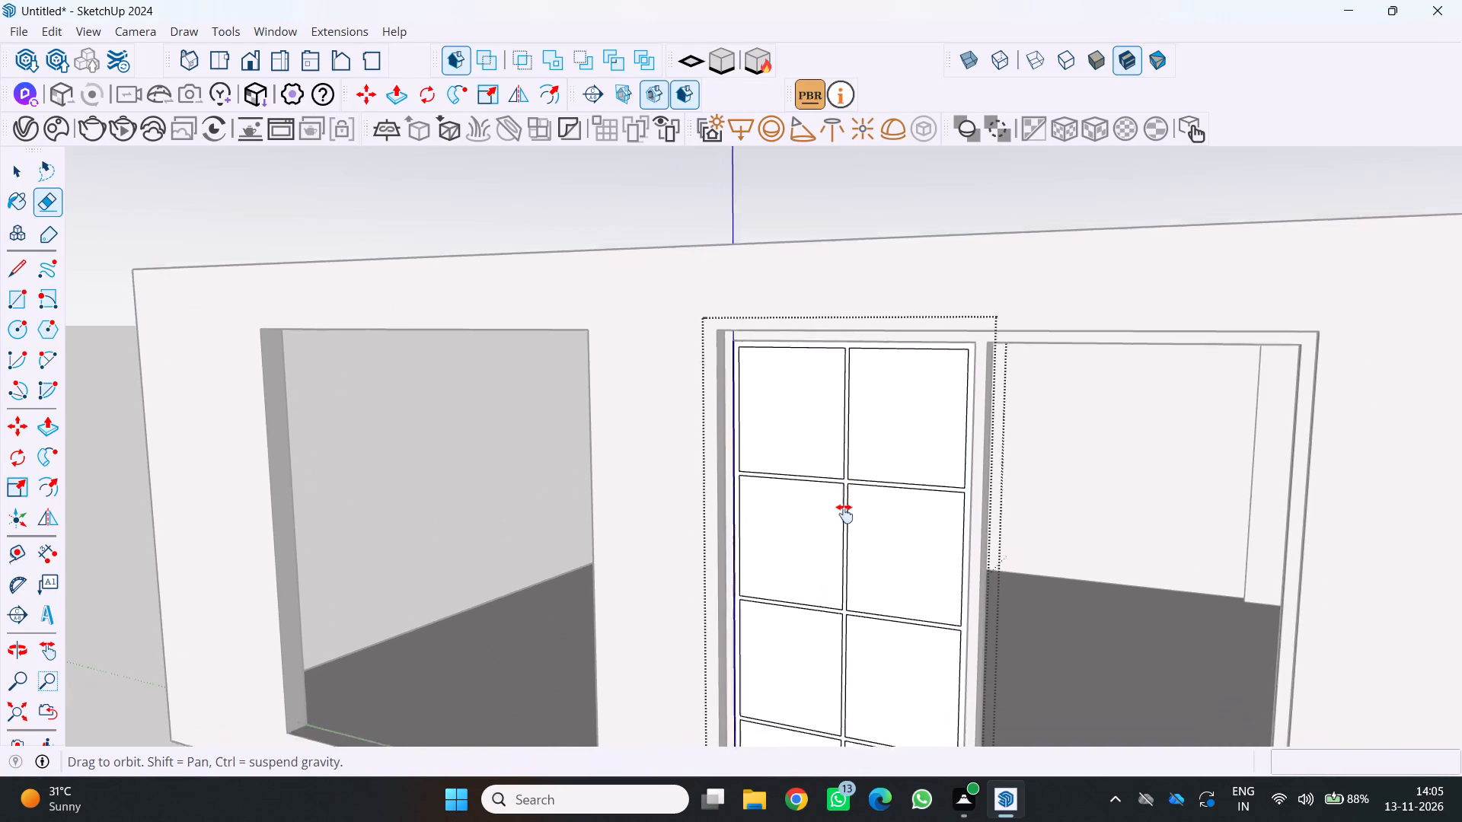
shift+middle_drag(844, 514, 872, 362)
scroll(746, 660, up, 5)
scroll(904, 714, up, 7)
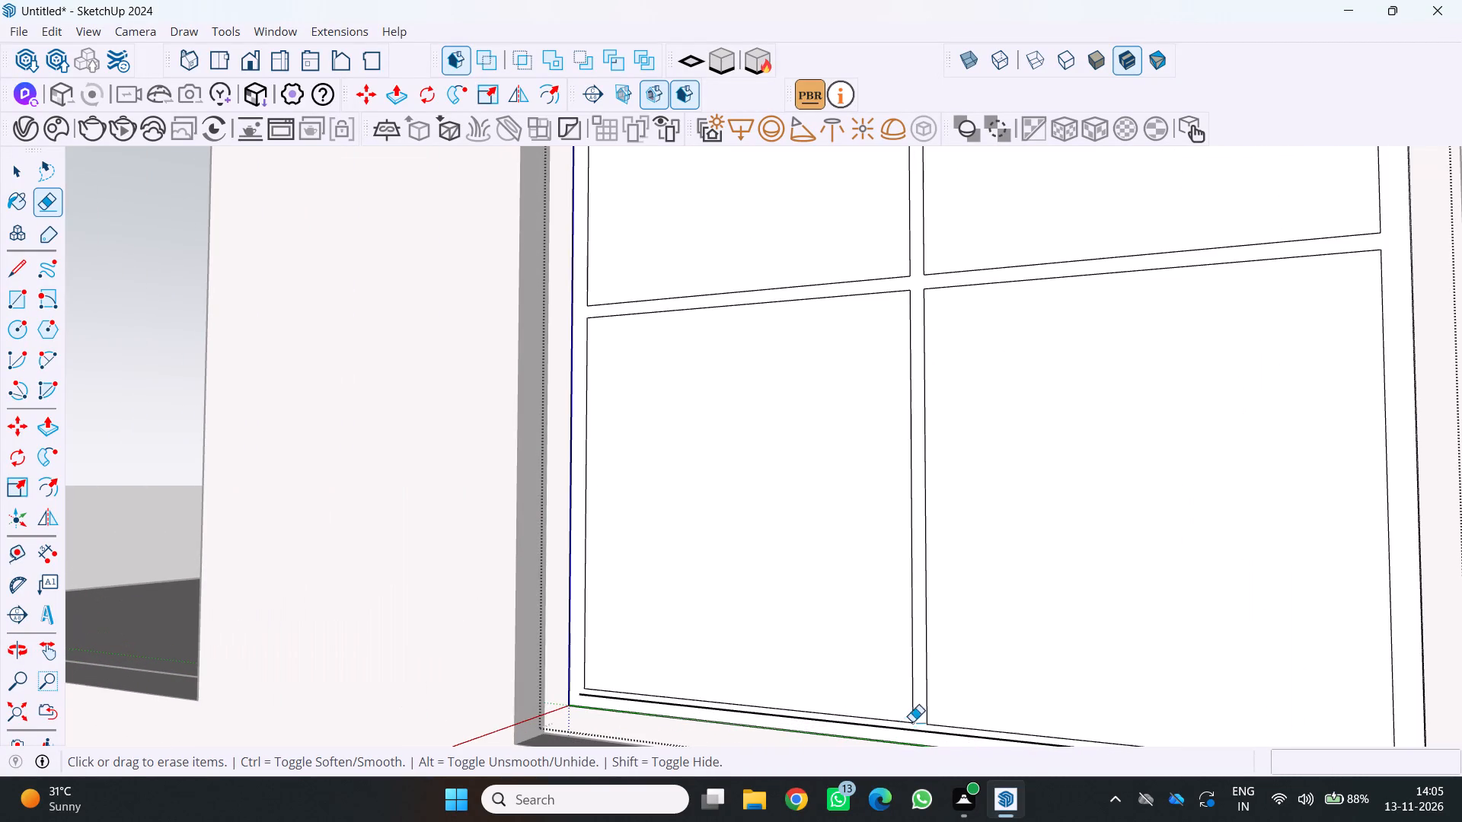
click(919, 728)
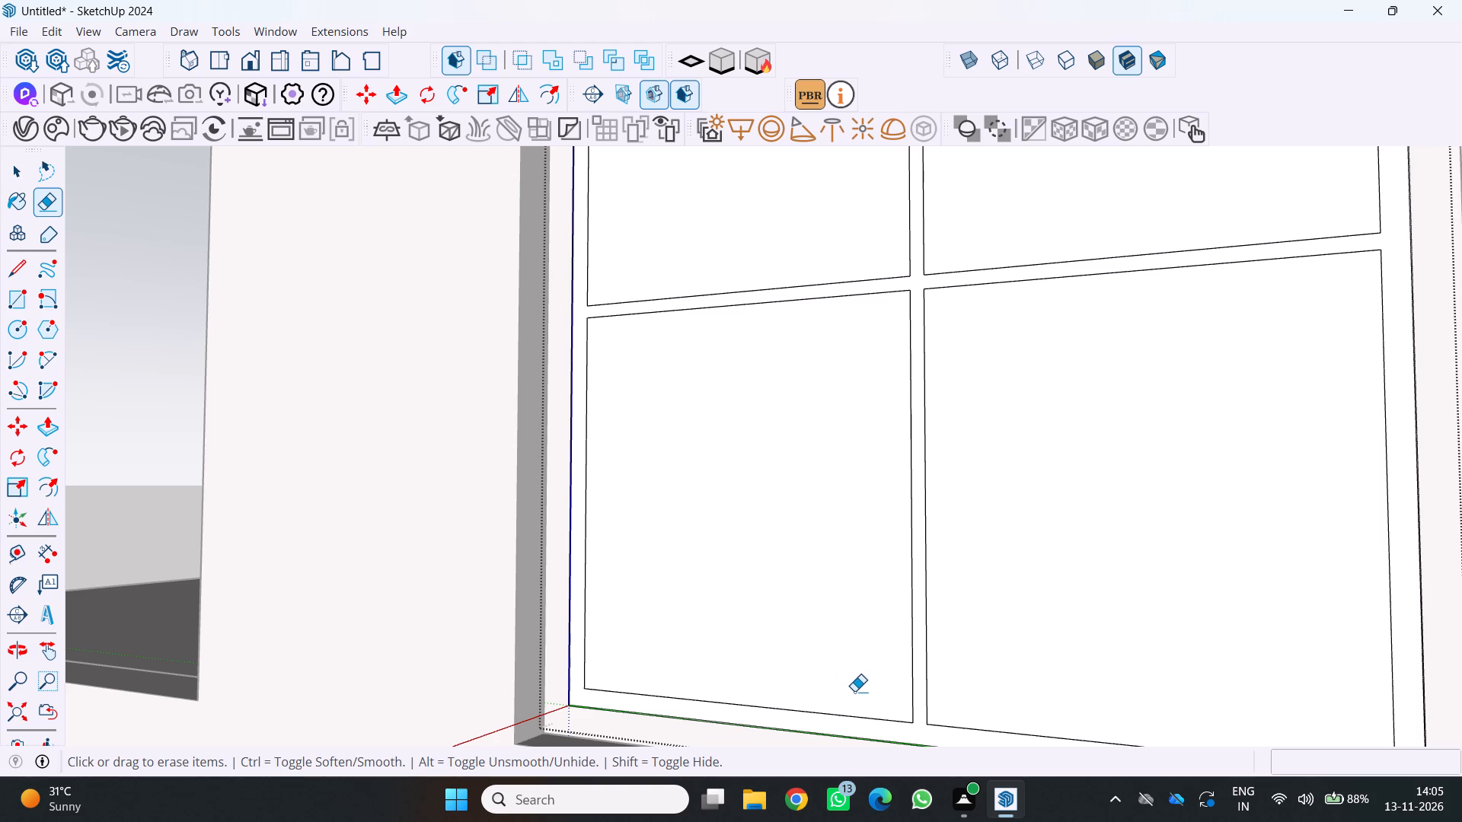
Push/Pull the joined frame and grid bar face outward by 5 cm from the panes.
scroll(877, 703, up, 1)
scroll(888, 693, down, 3)
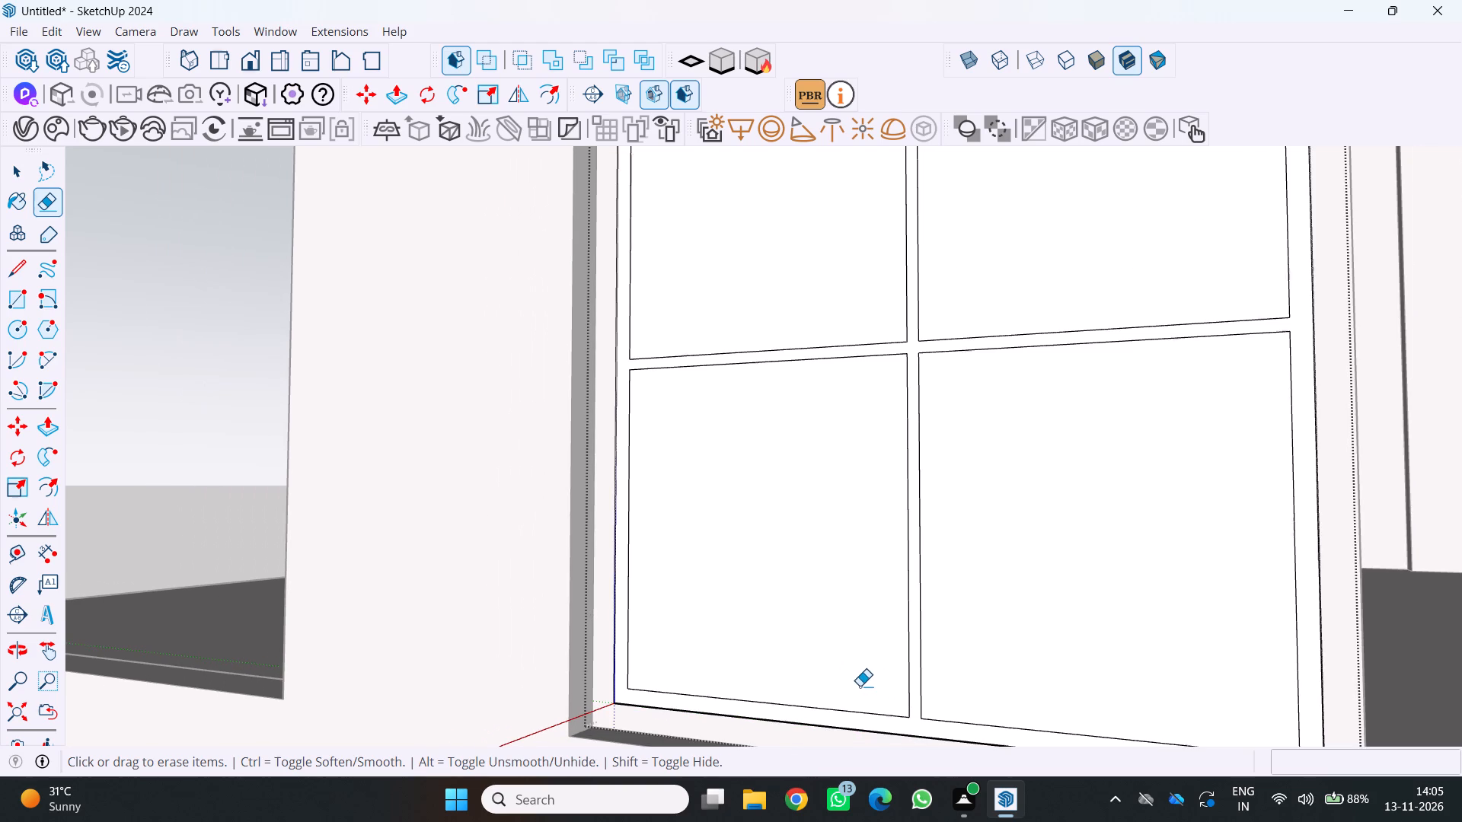
scroll(860, 693, down, 2)
middle_drag(865, 695, 845, 739)
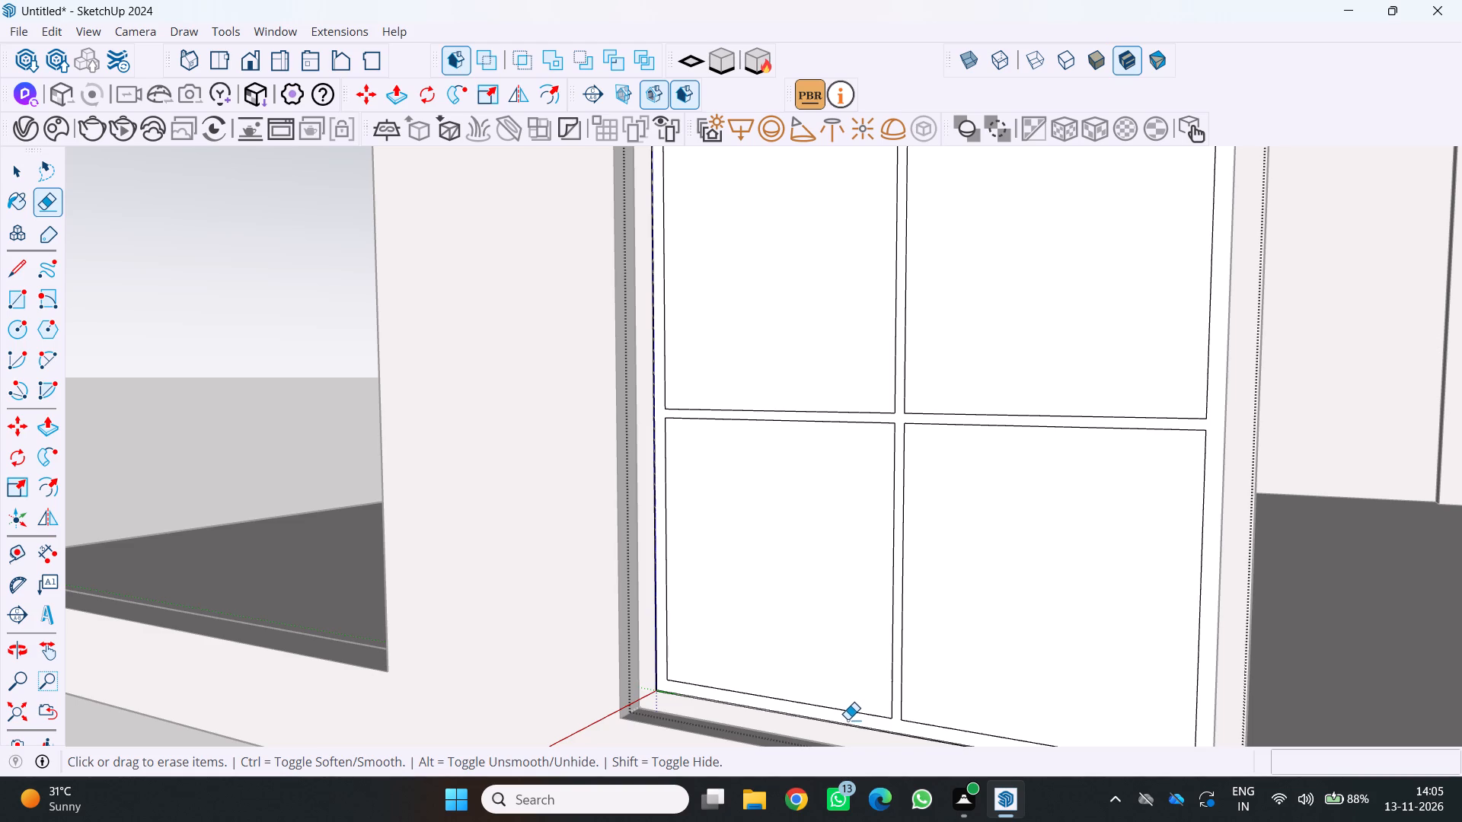
scroll(832, 685, down, 2)
middle_drag(832, 686, 940, 677)
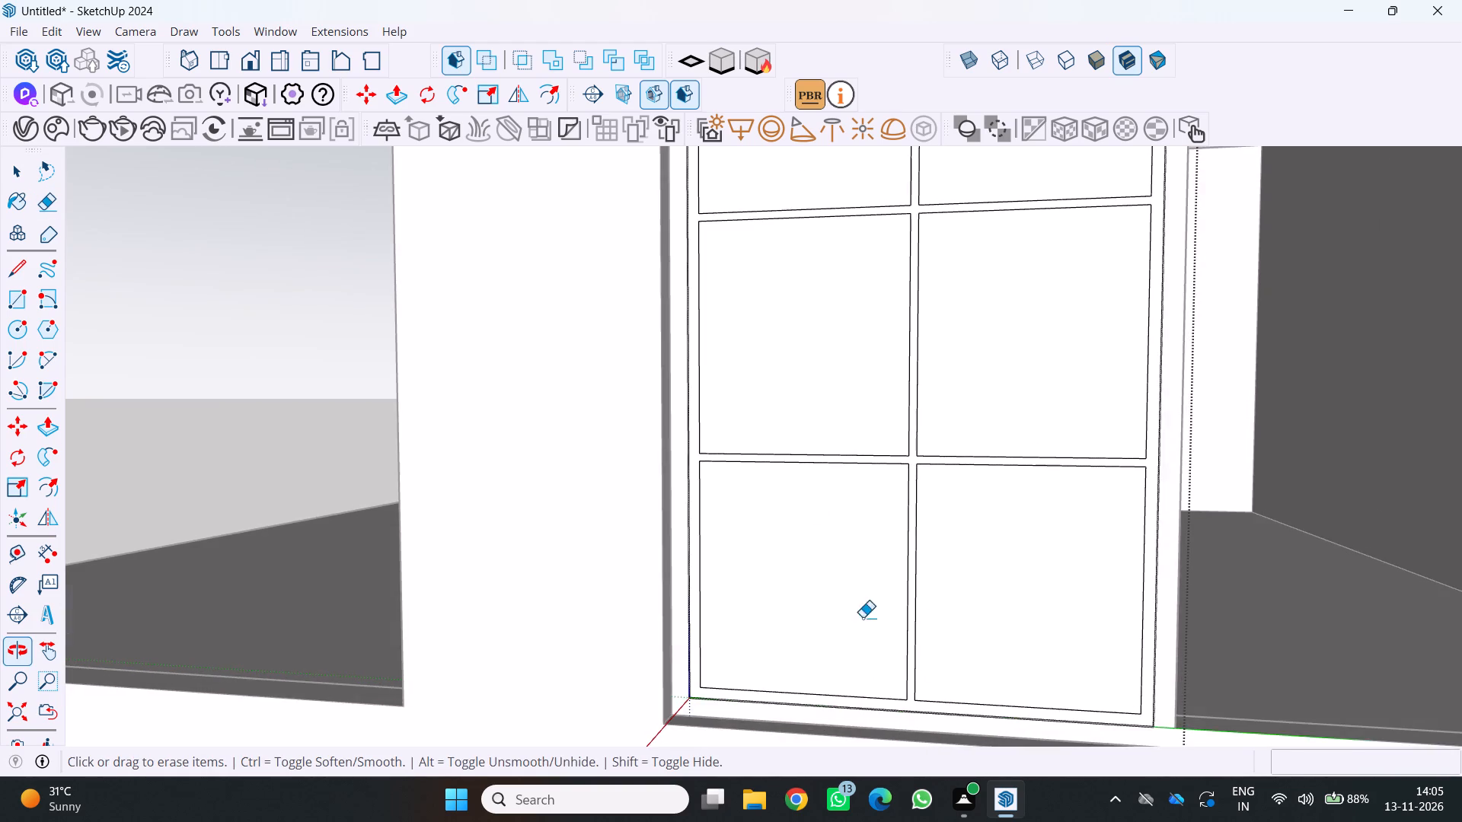
scroll(770, 505, up, 1)
key(p)
scroll(715, 422, up, 2)
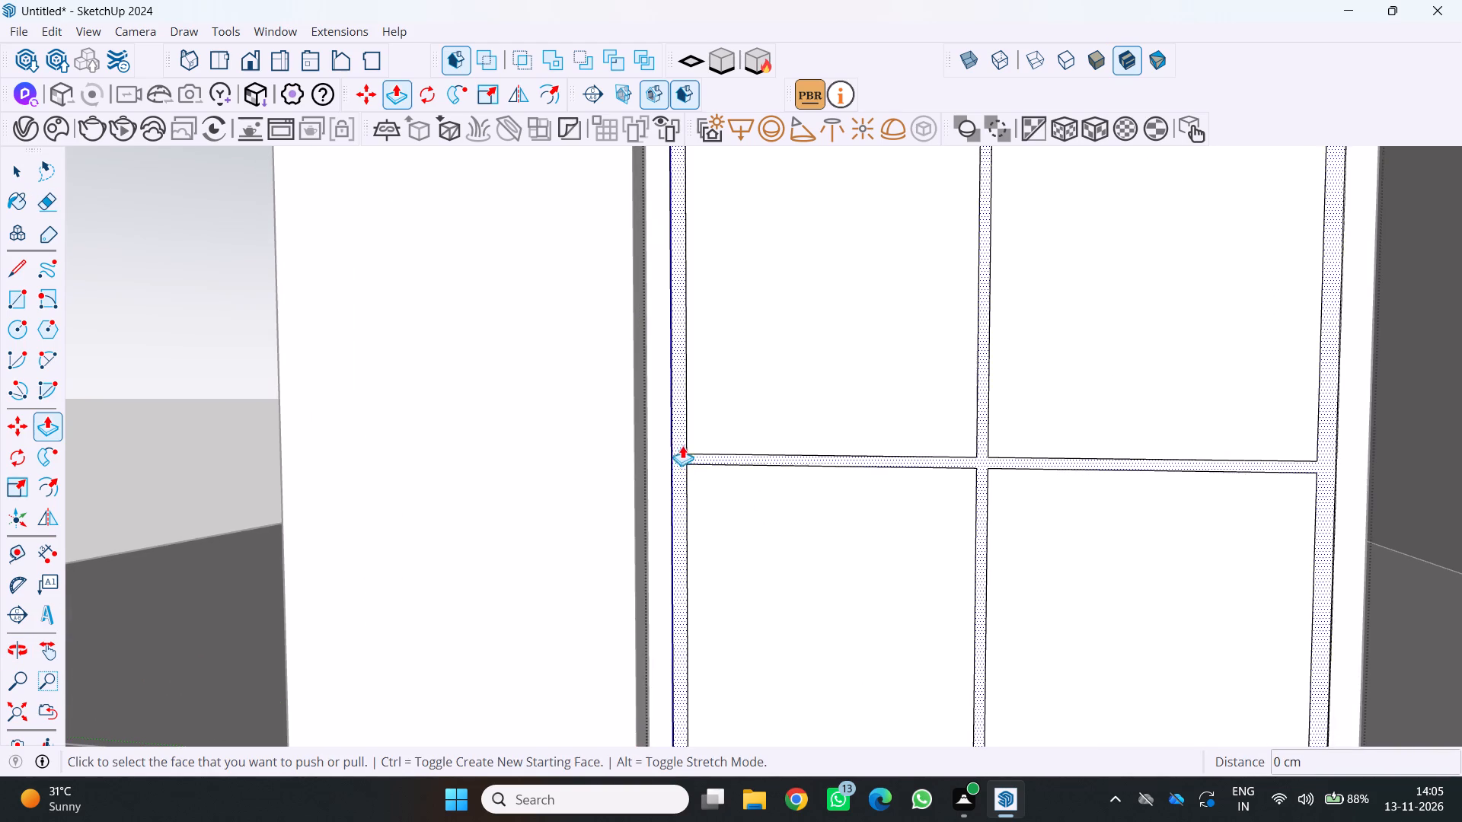
click(682, 451)
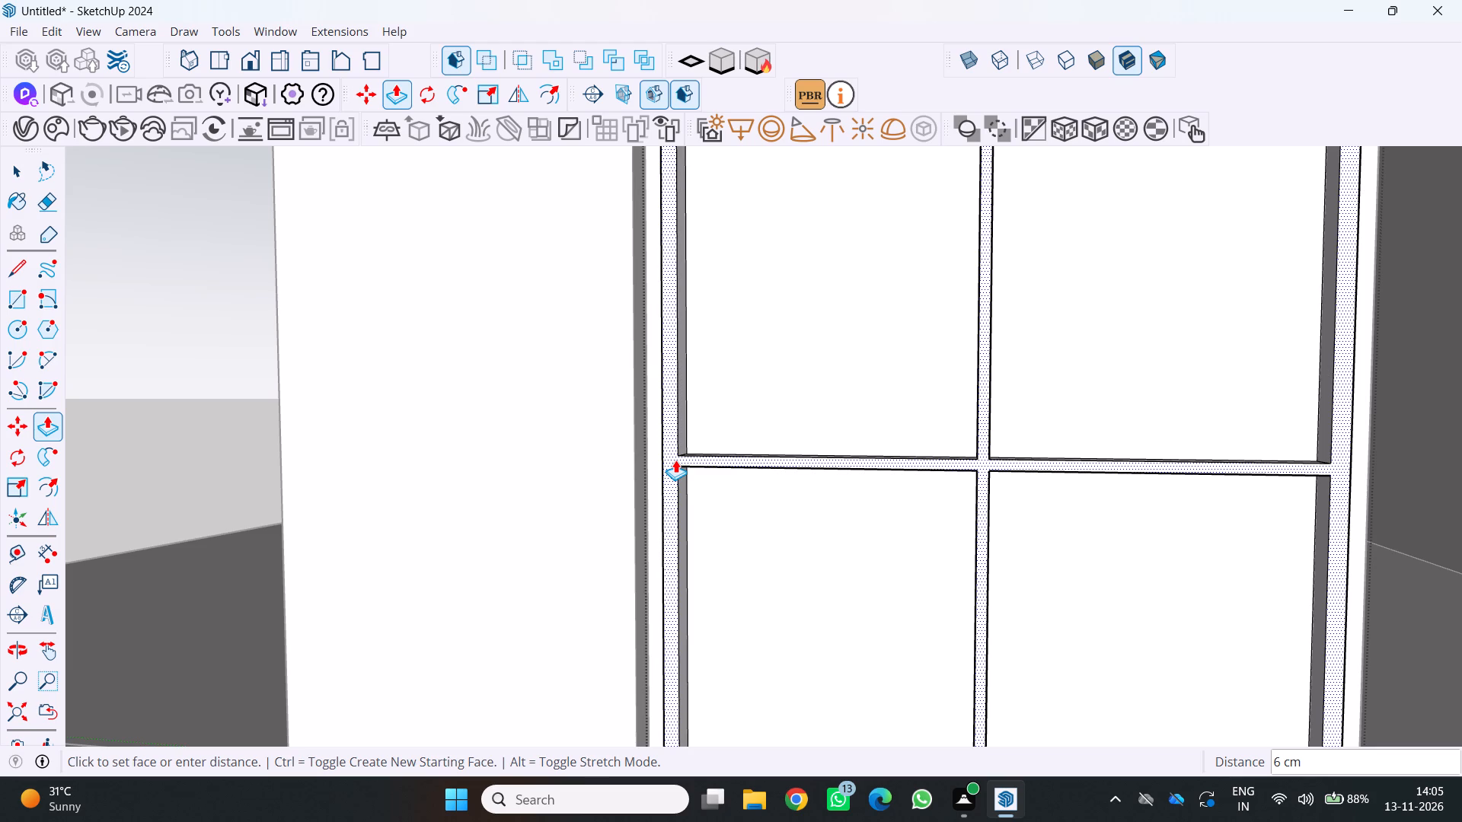
key(5)
key(Return)
scroll(701, 479, down, 4)
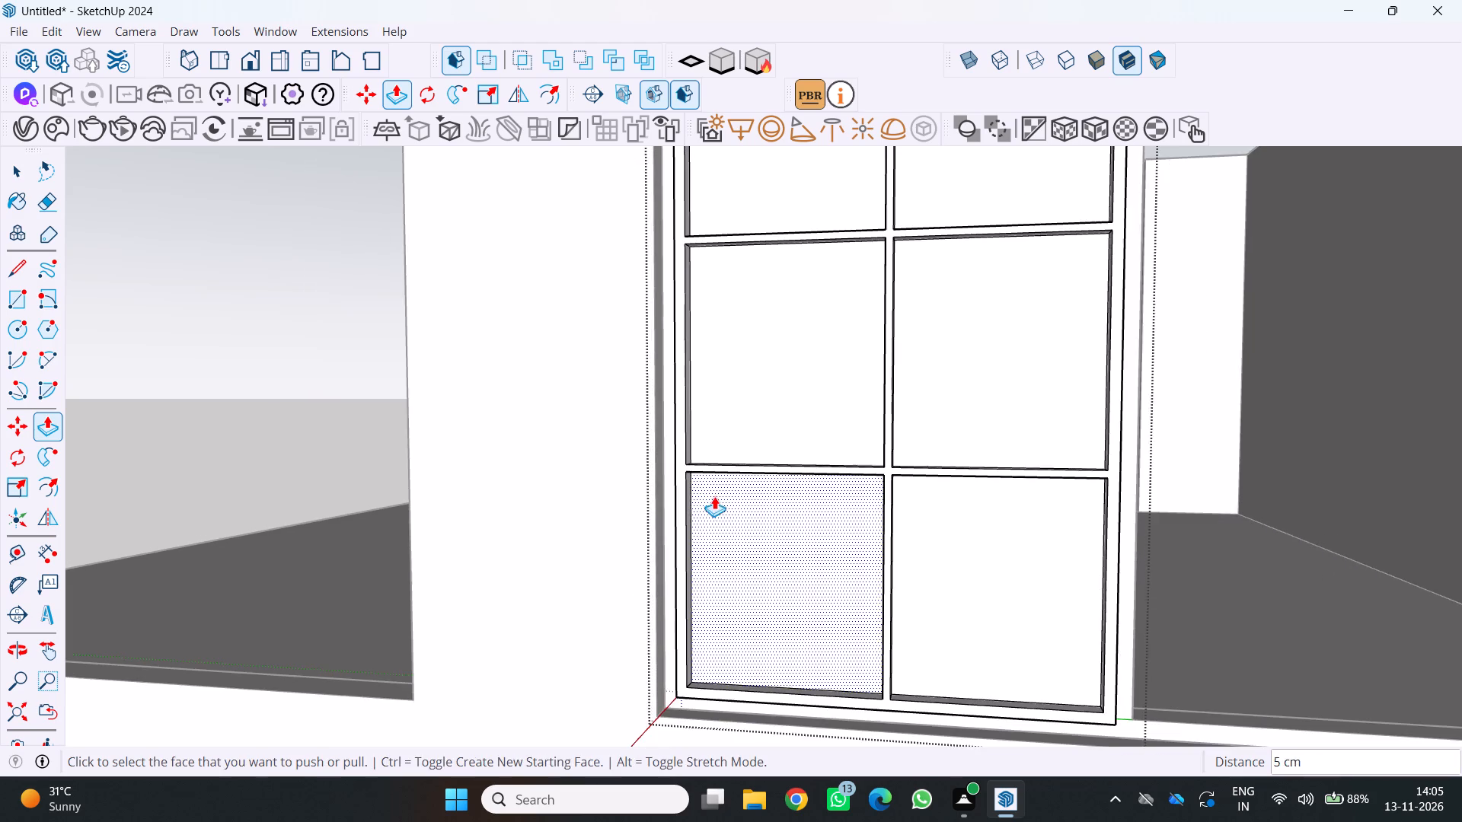
Push/Pull the top-left pane of the gridded window outward by 3 cm.
middle_drag(710, 500, 477, 582)
scroll(468, 585, down, 8)
middle_drag(477, 561, 640, 531)
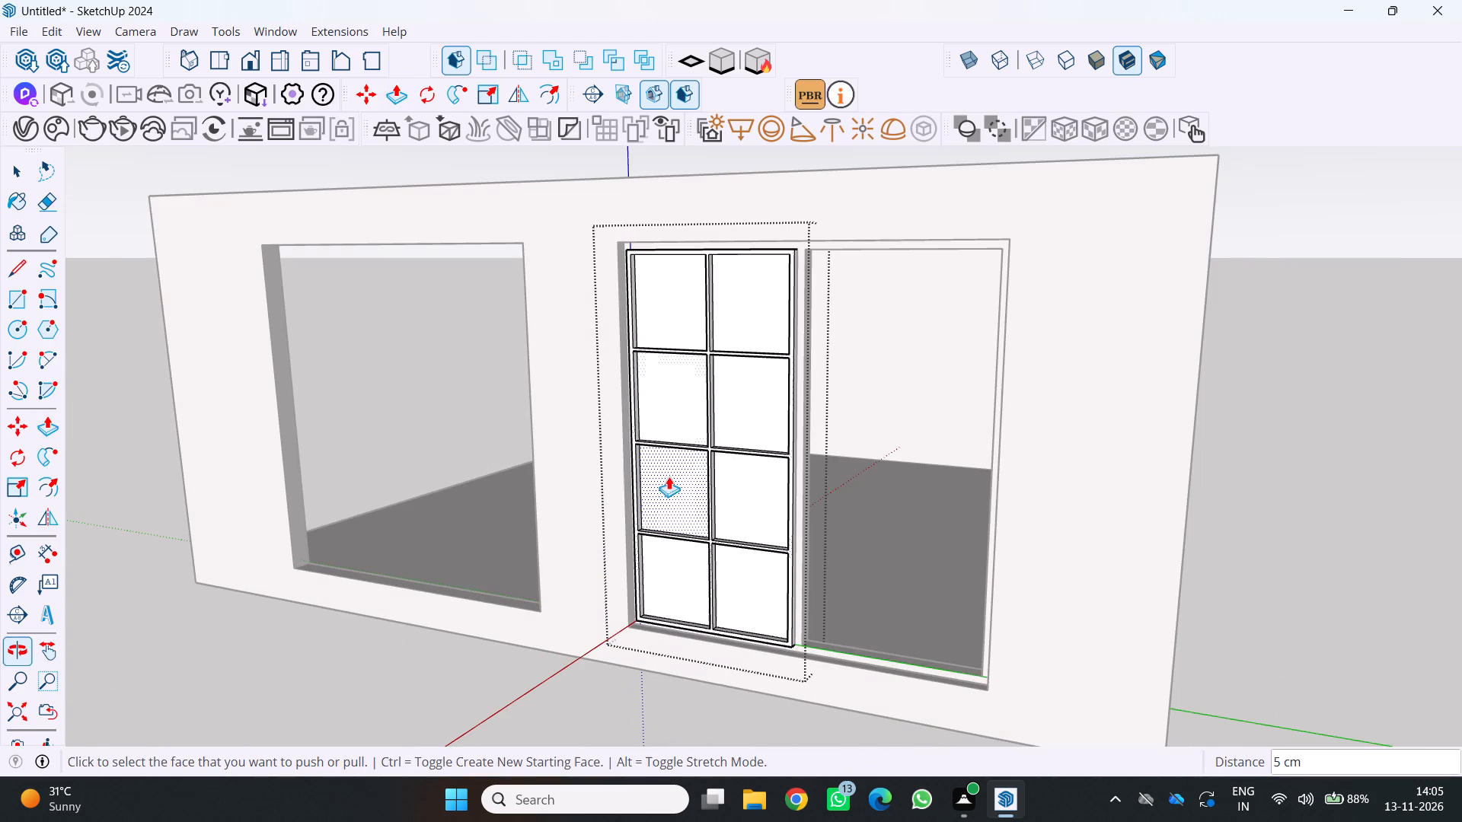
click(672, 285)
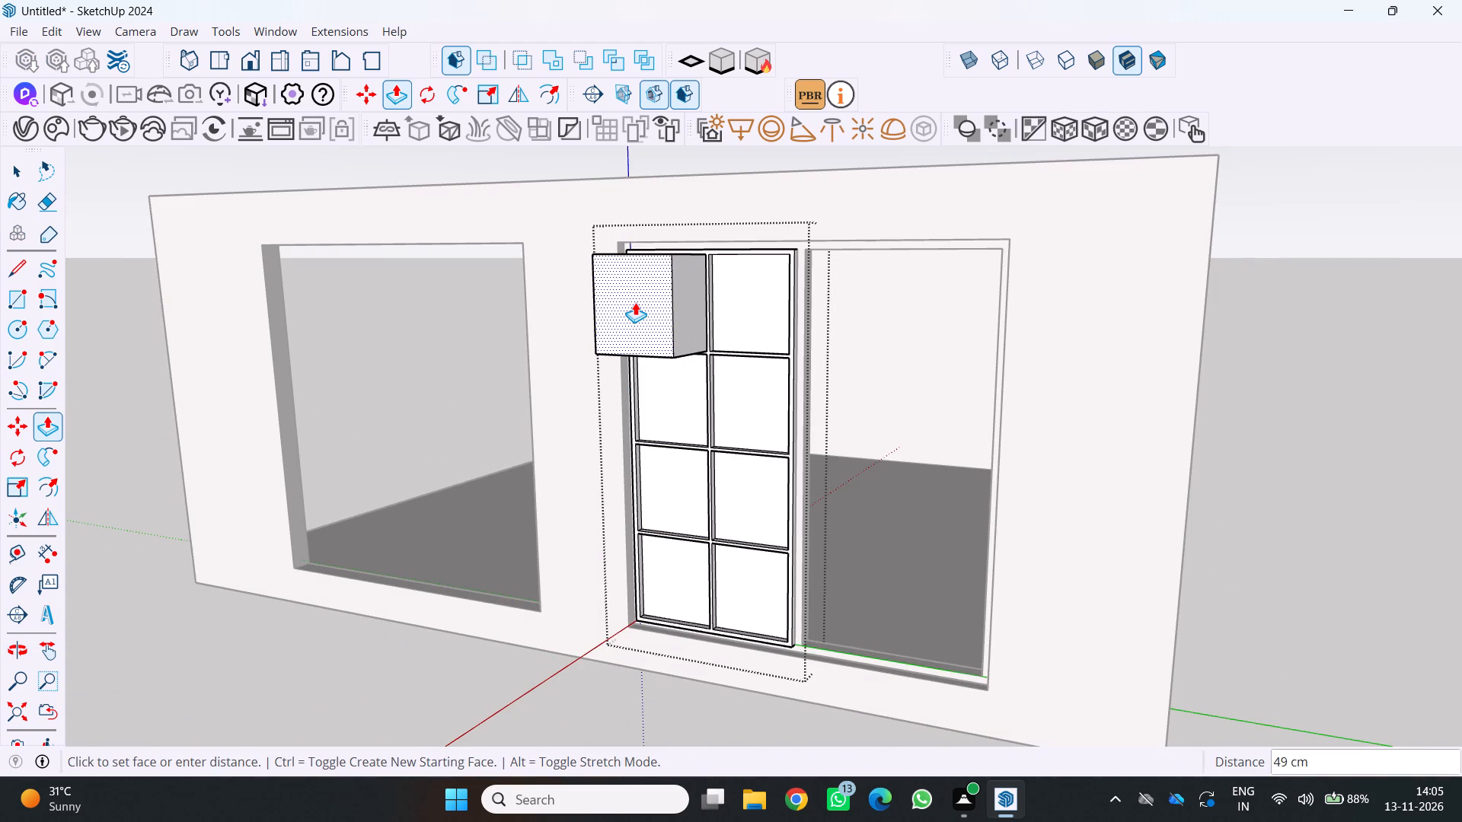
key(3)
key(Return)
Repeat the 3 cm Push/Pull on the top-right pane and on the left pane of the second row.
scroll(737, 298, up, 5)
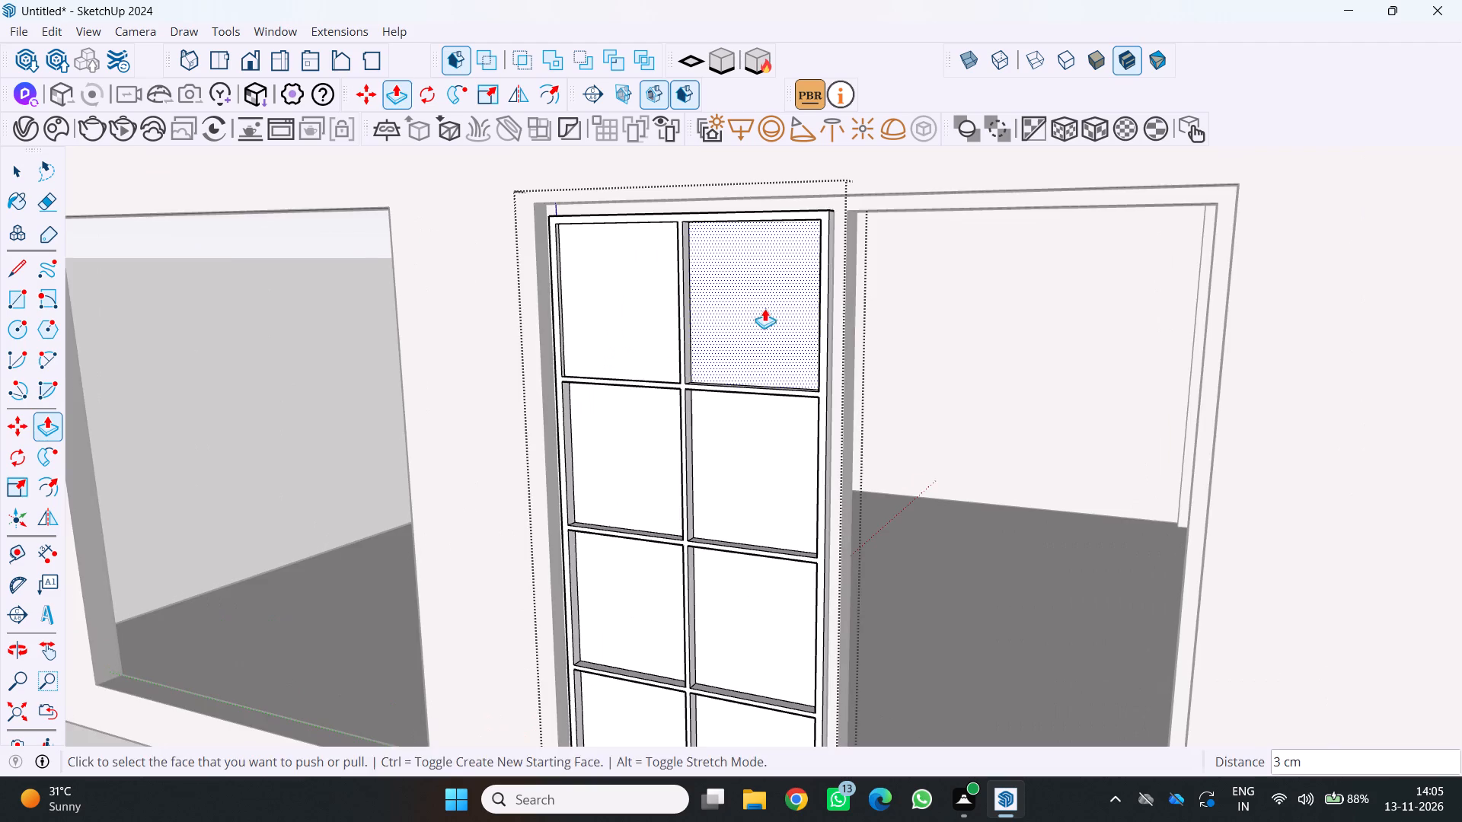
middle_drag(780, 313, 934, 303)
middle_click(934, 301)
double_click(785, 319)
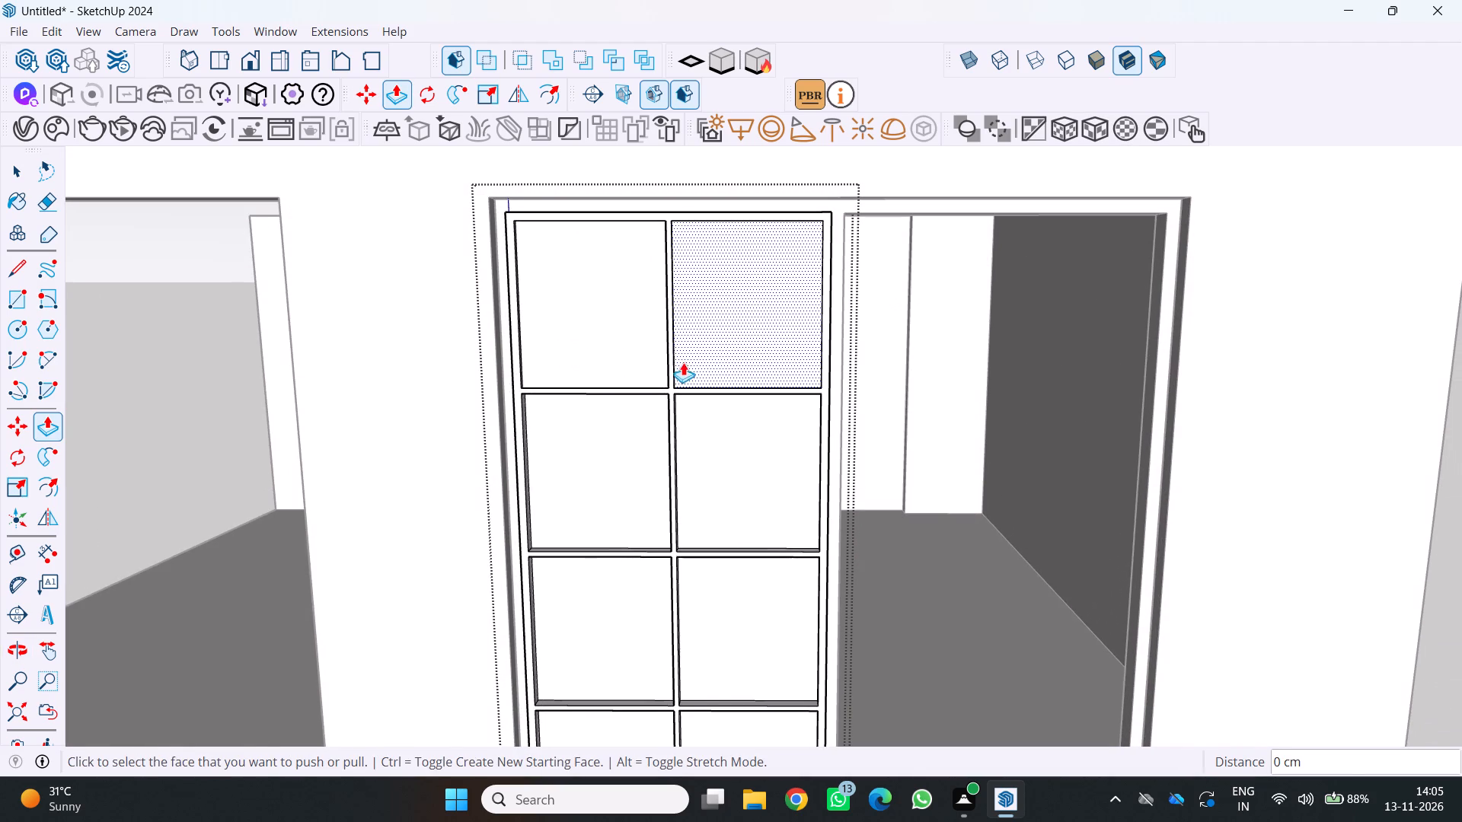
middle_drag(680, 361, 531, 358)
middle_click(532, 358)
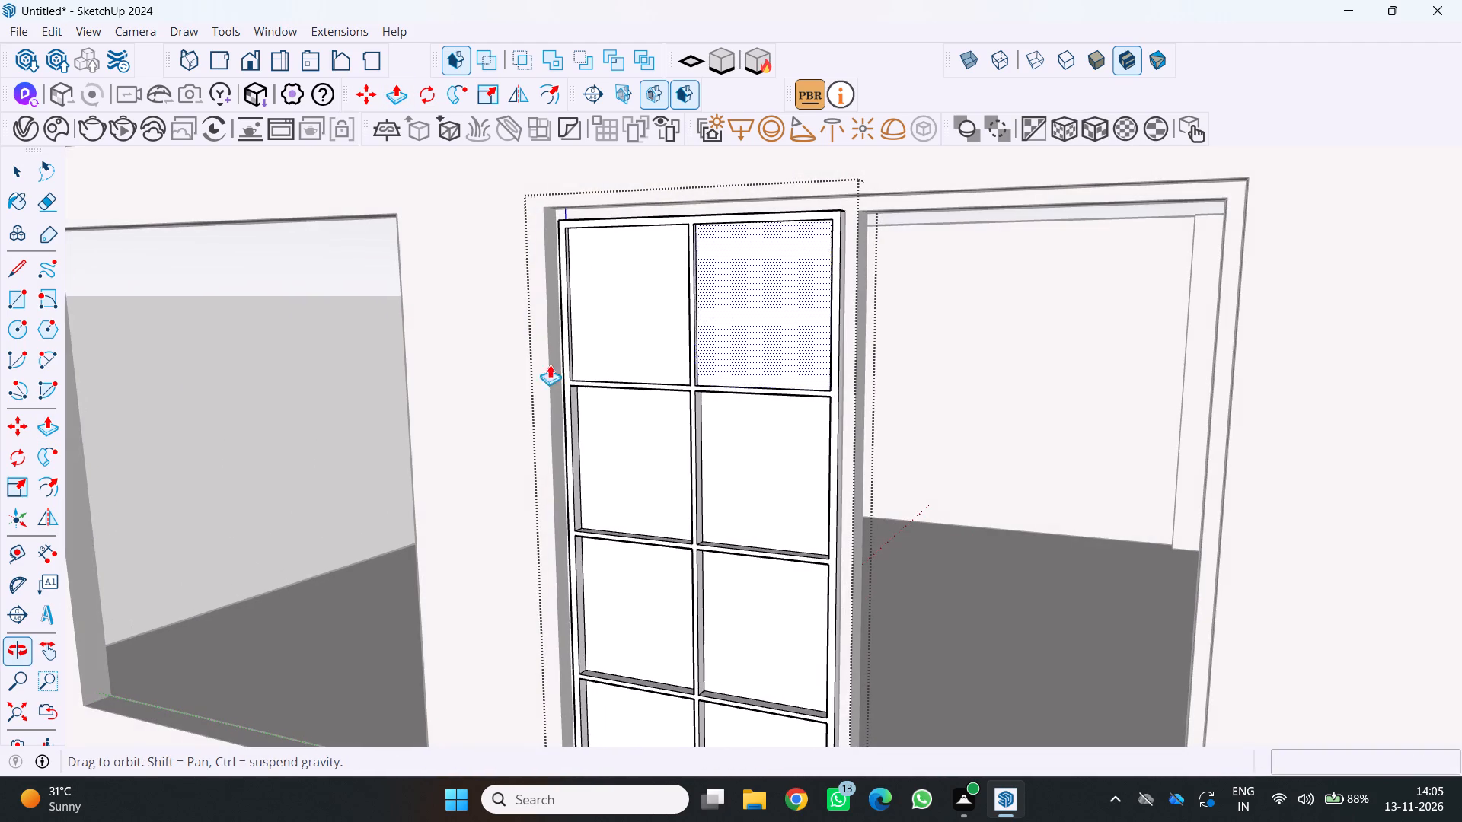
click(653, 479)
click(653, 479)
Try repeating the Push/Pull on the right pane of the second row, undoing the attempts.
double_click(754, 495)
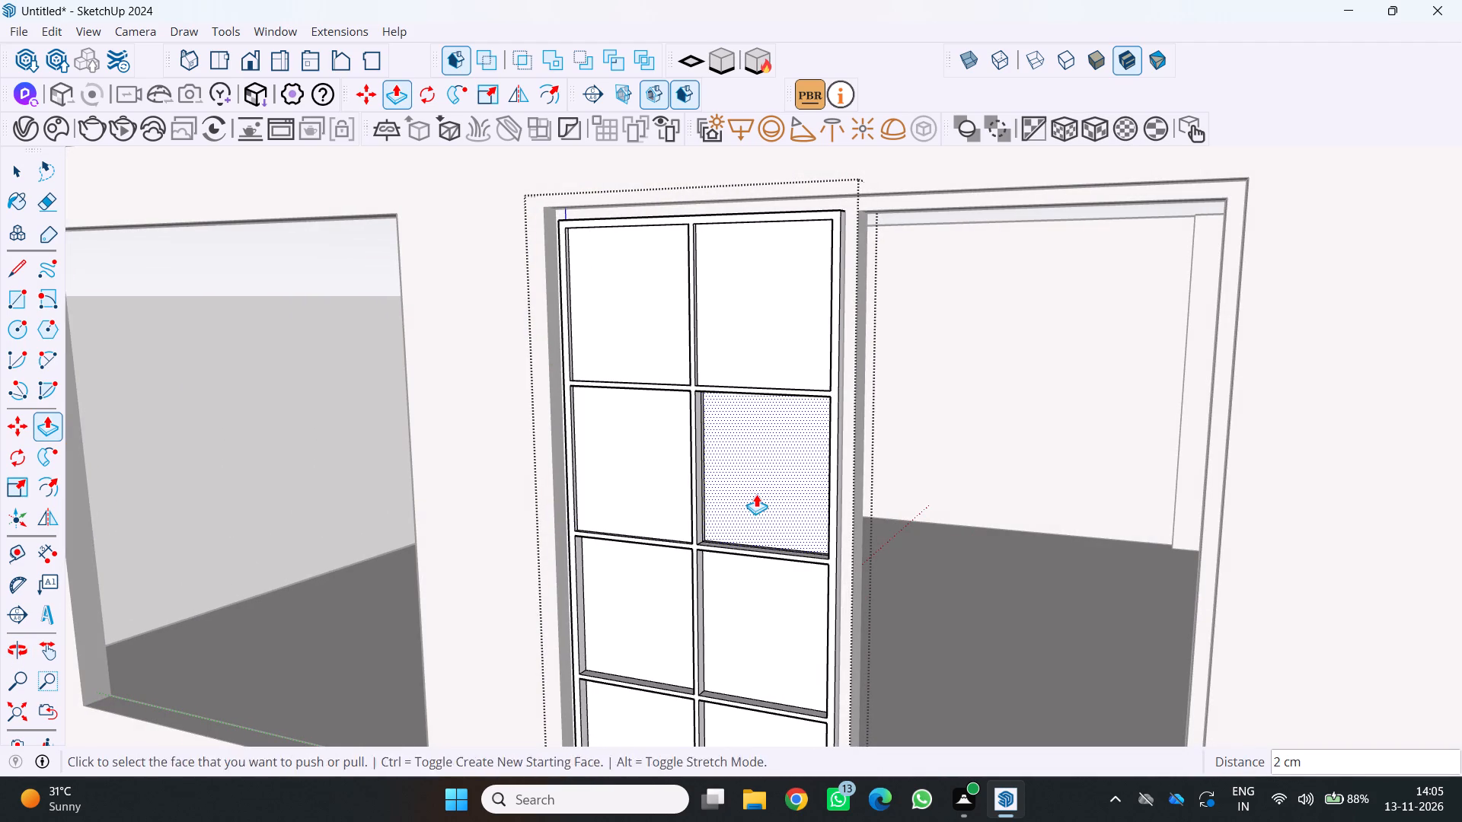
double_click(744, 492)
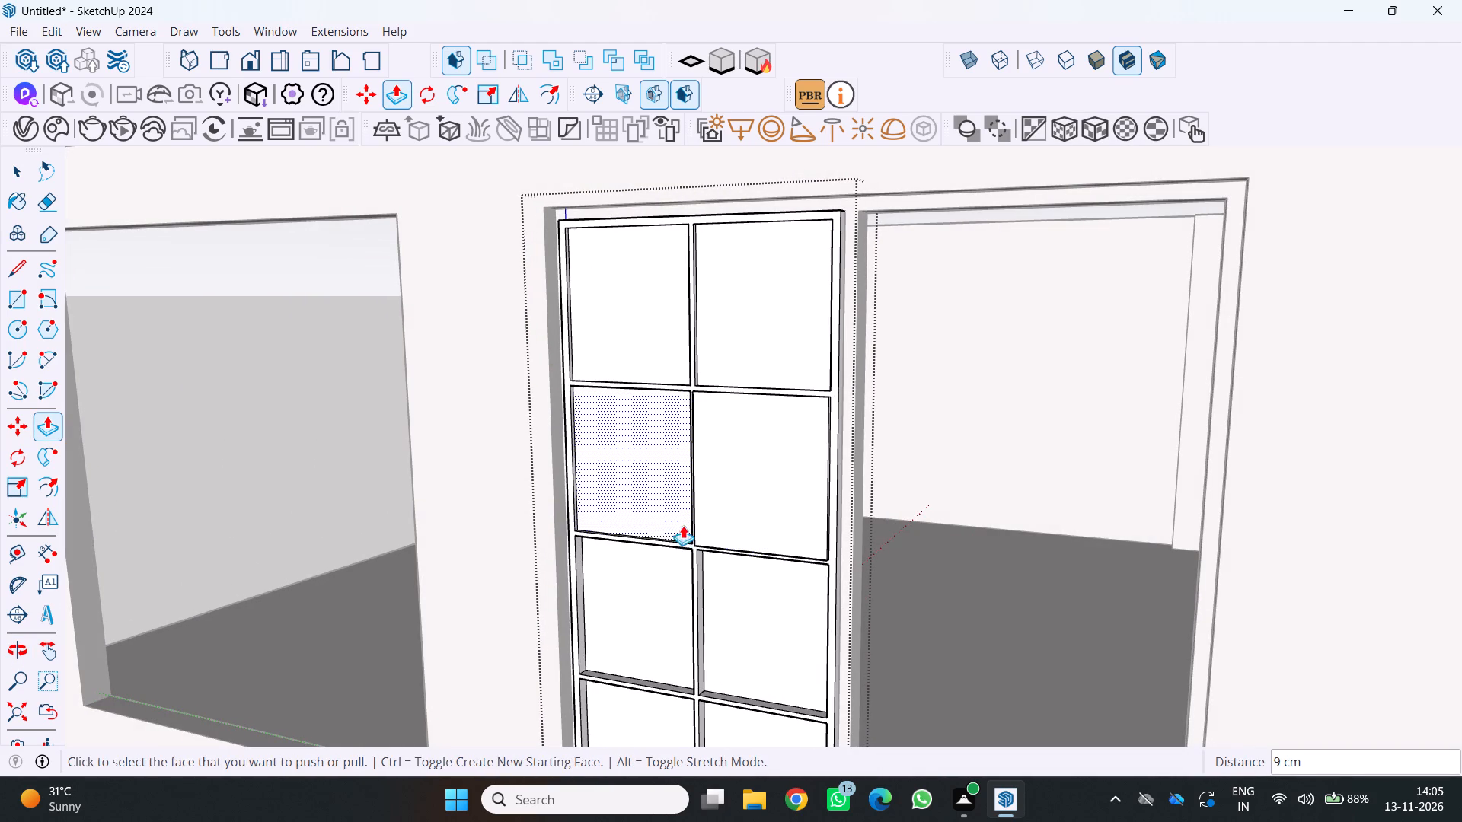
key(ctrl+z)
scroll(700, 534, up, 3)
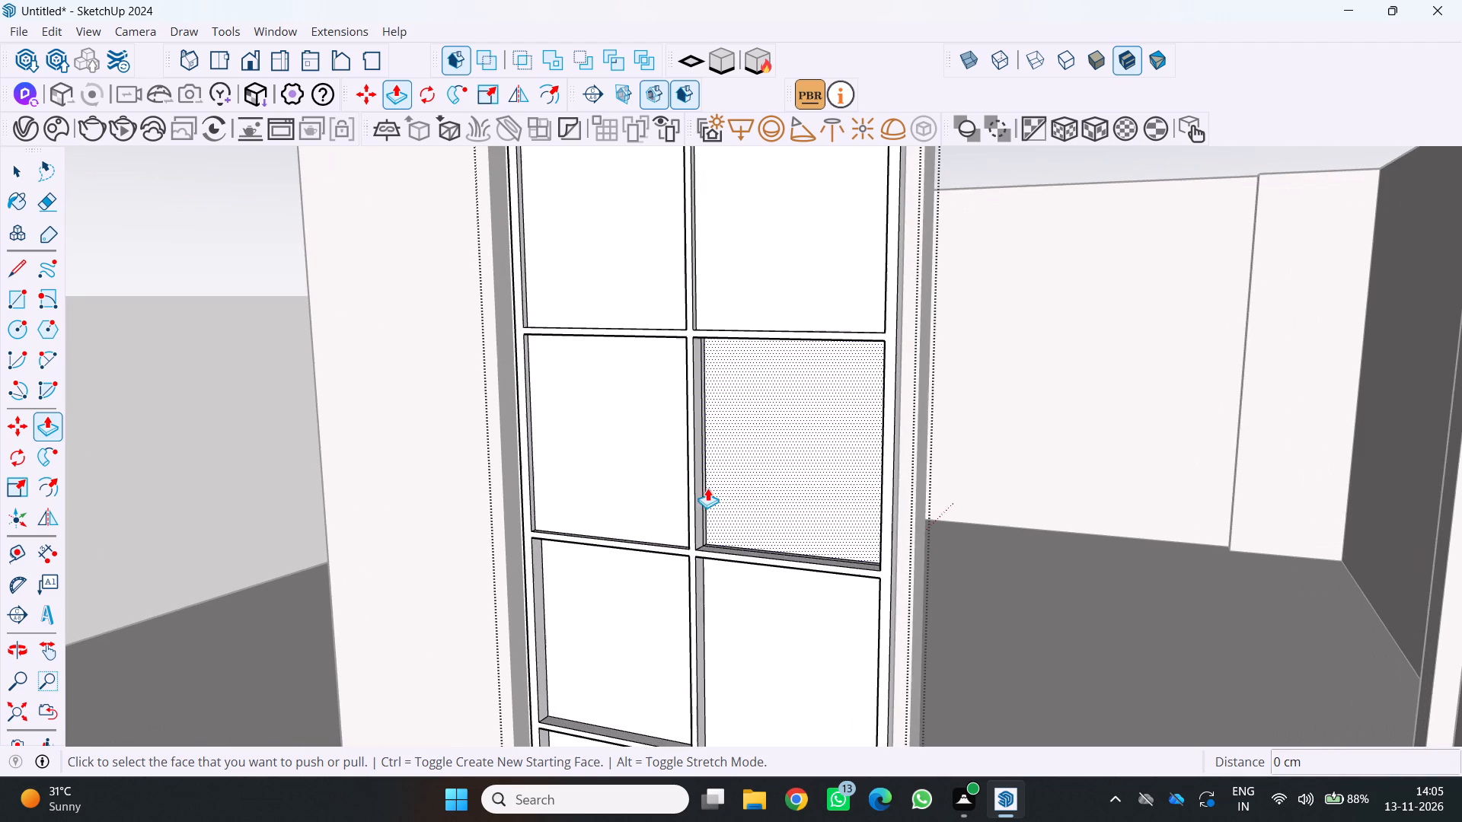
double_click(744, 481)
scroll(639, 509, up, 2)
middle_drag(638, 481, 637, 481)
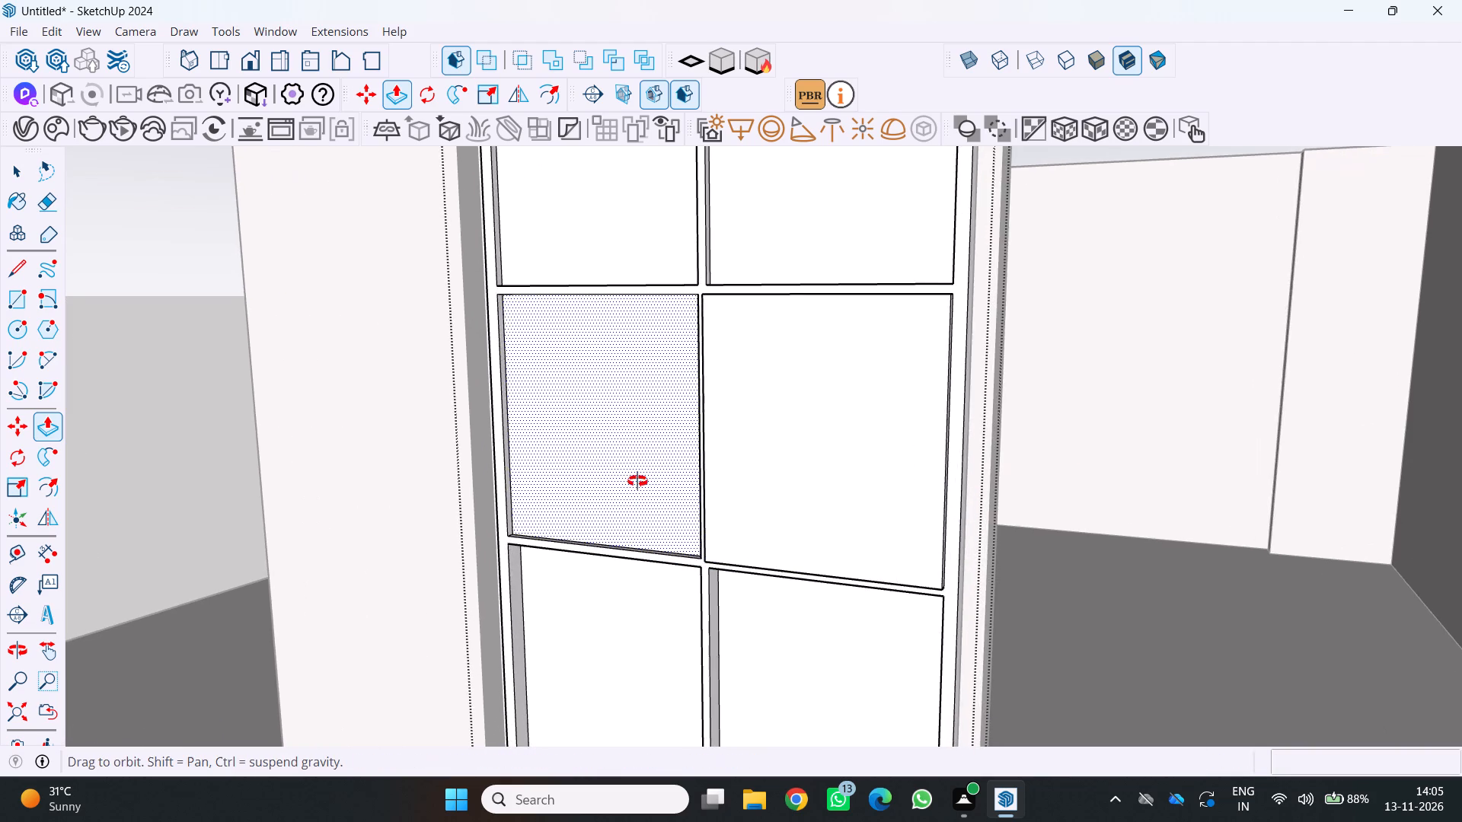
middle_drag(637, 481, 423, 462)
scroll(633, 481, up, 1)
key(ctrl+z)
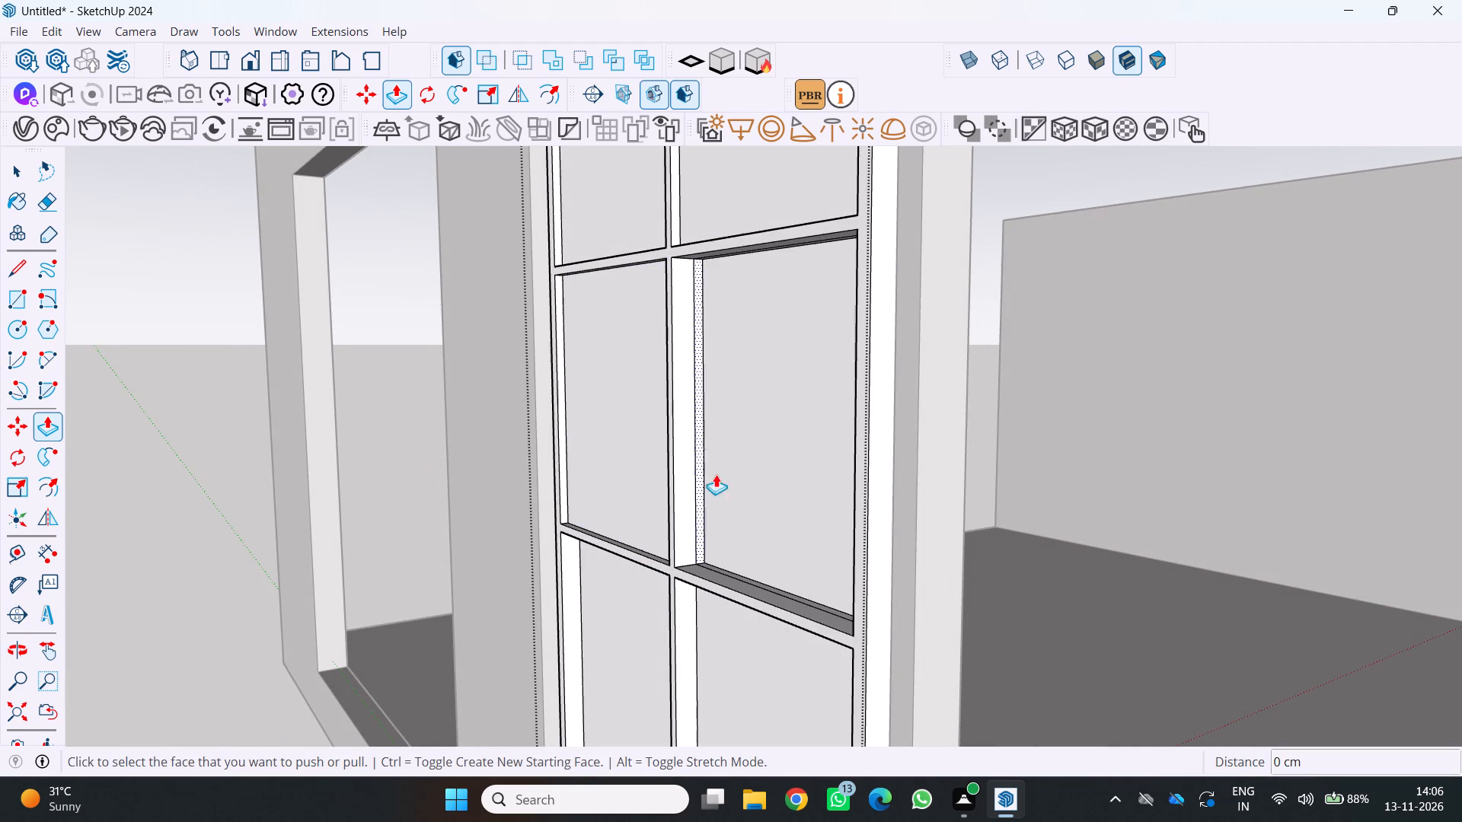
Push/Pull the right pane of the second row outward by about 5 cm.
scroll(722, 477, up, 1)
click(714, 474)
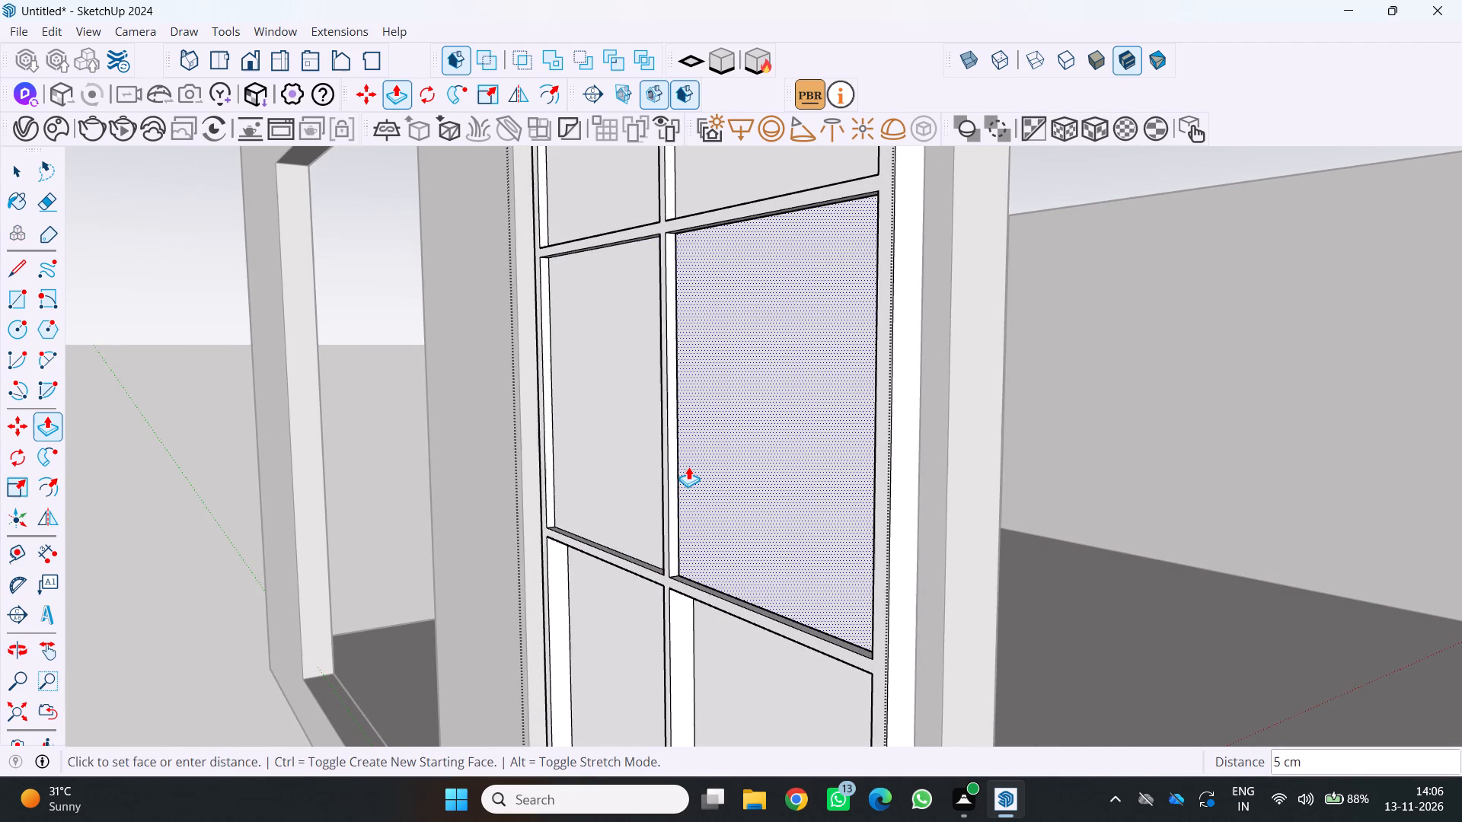
click(688, 465)
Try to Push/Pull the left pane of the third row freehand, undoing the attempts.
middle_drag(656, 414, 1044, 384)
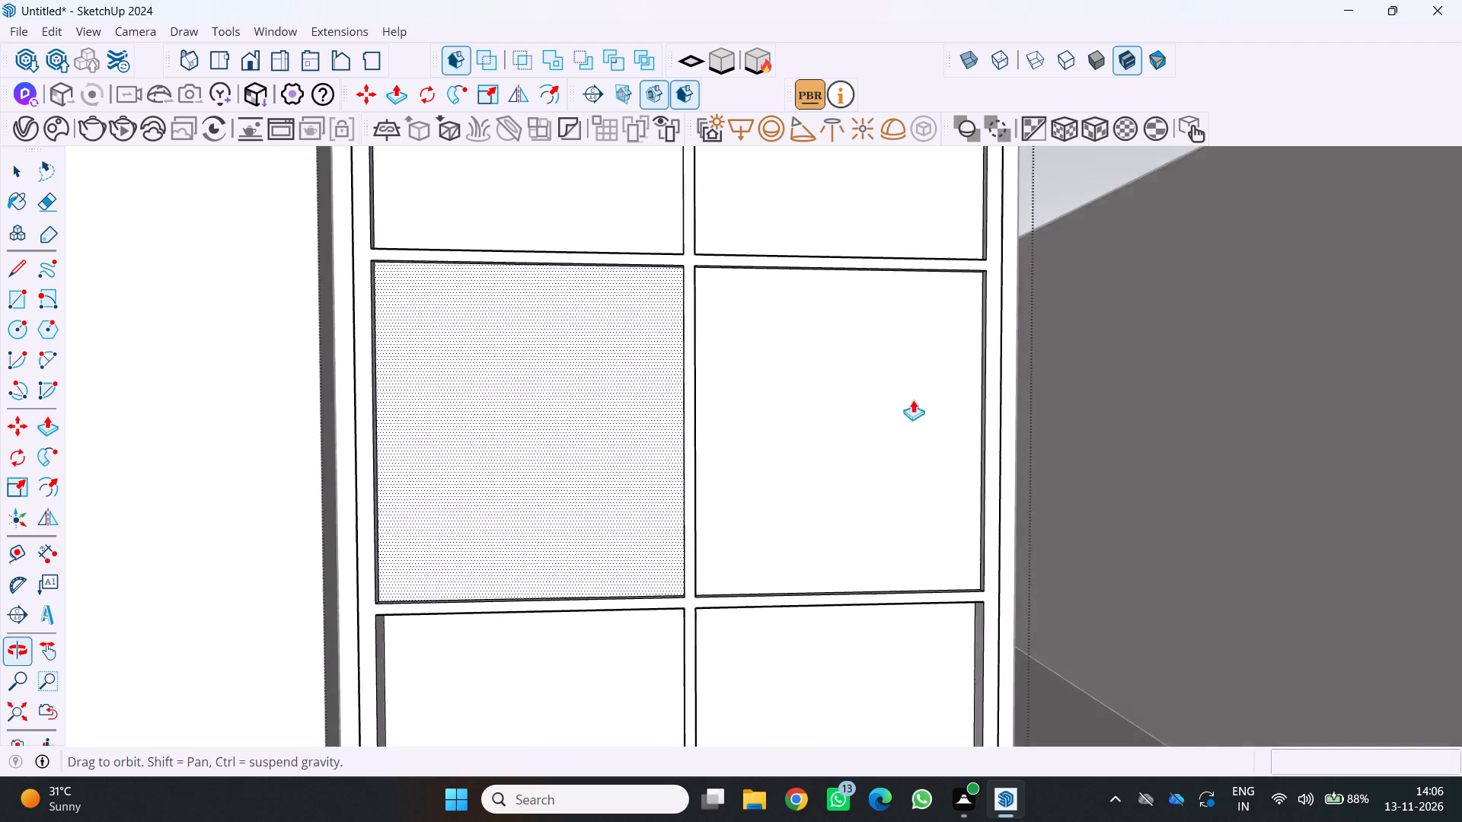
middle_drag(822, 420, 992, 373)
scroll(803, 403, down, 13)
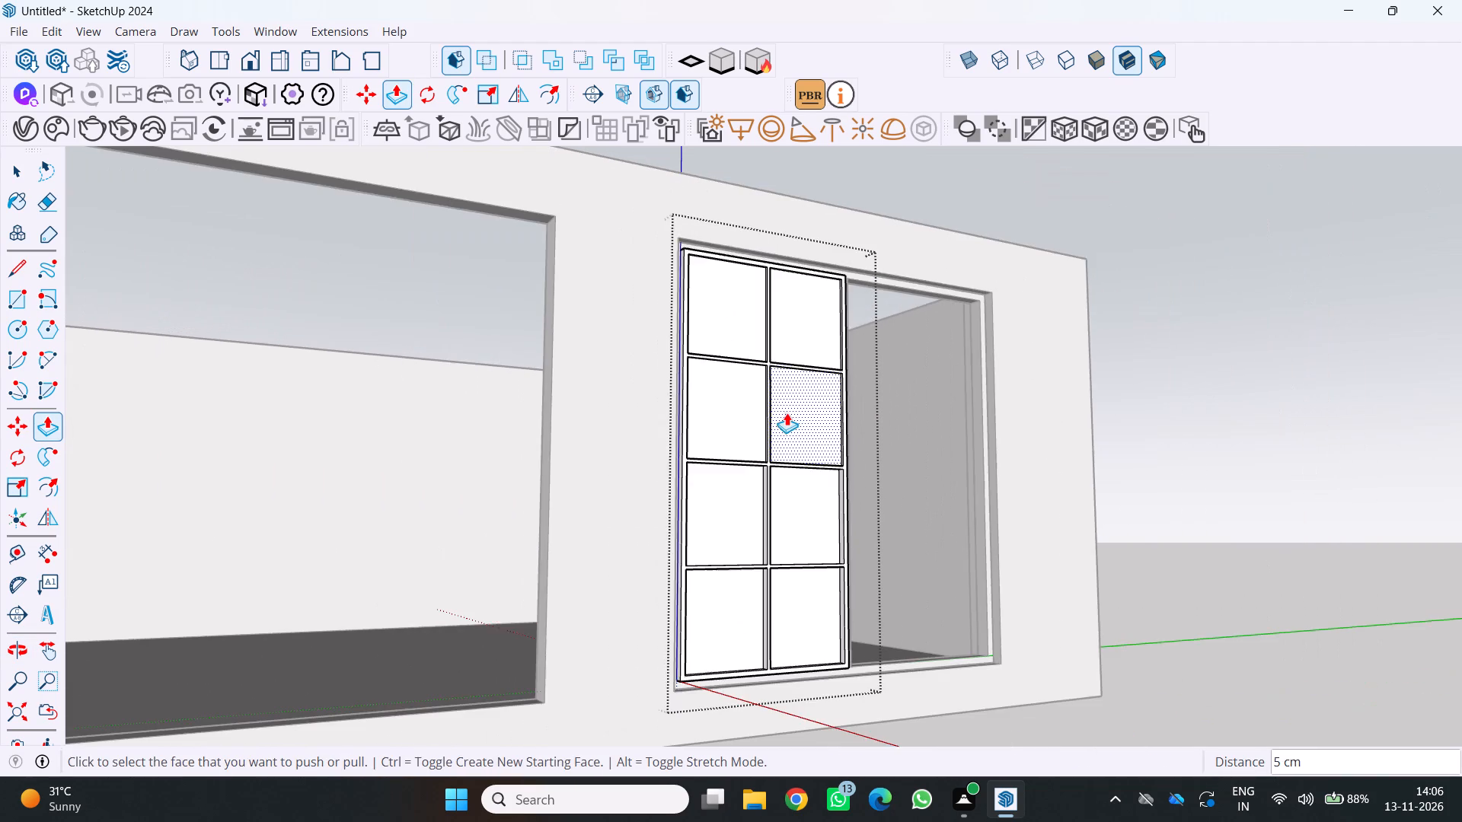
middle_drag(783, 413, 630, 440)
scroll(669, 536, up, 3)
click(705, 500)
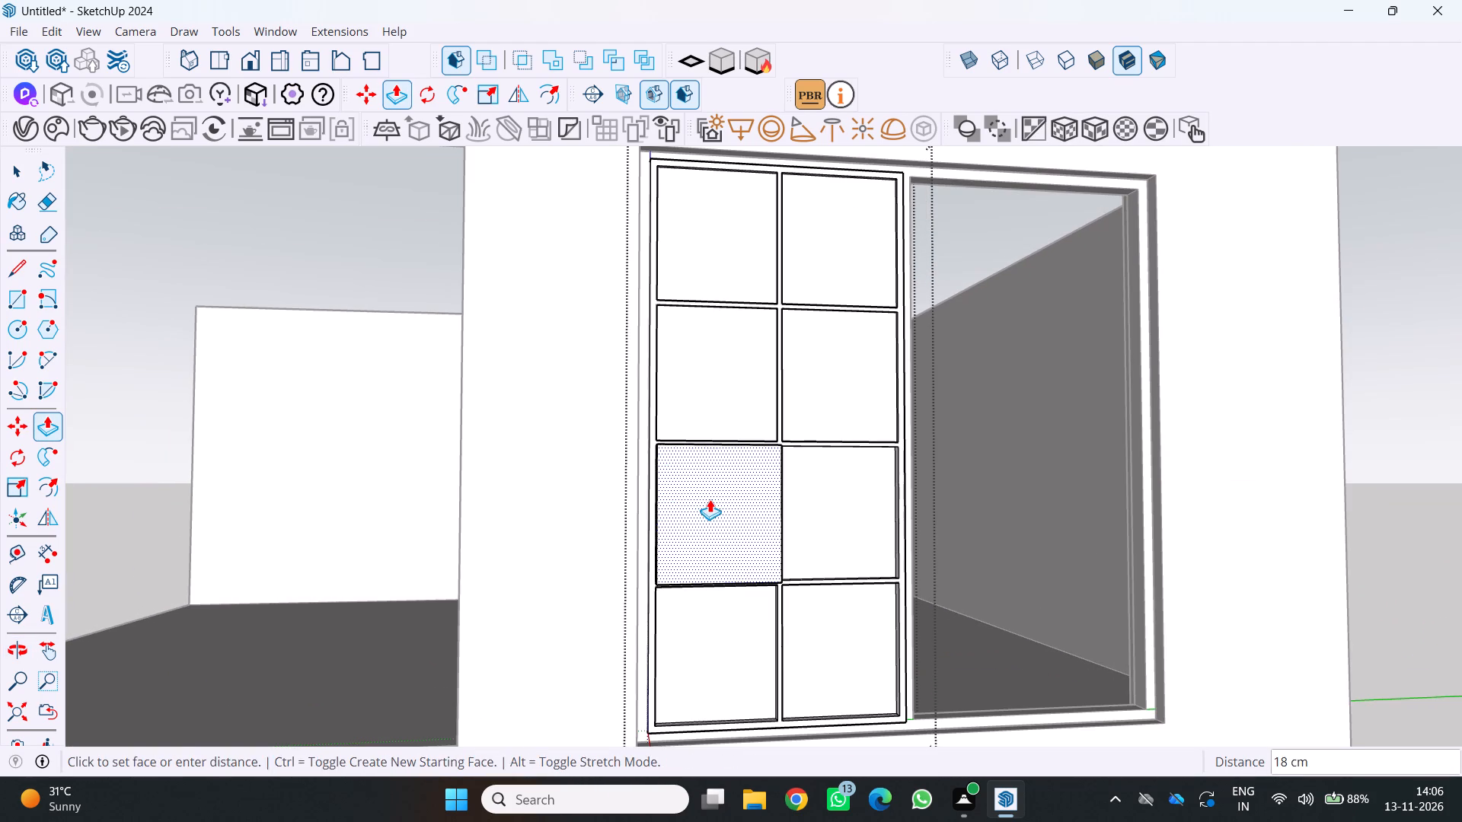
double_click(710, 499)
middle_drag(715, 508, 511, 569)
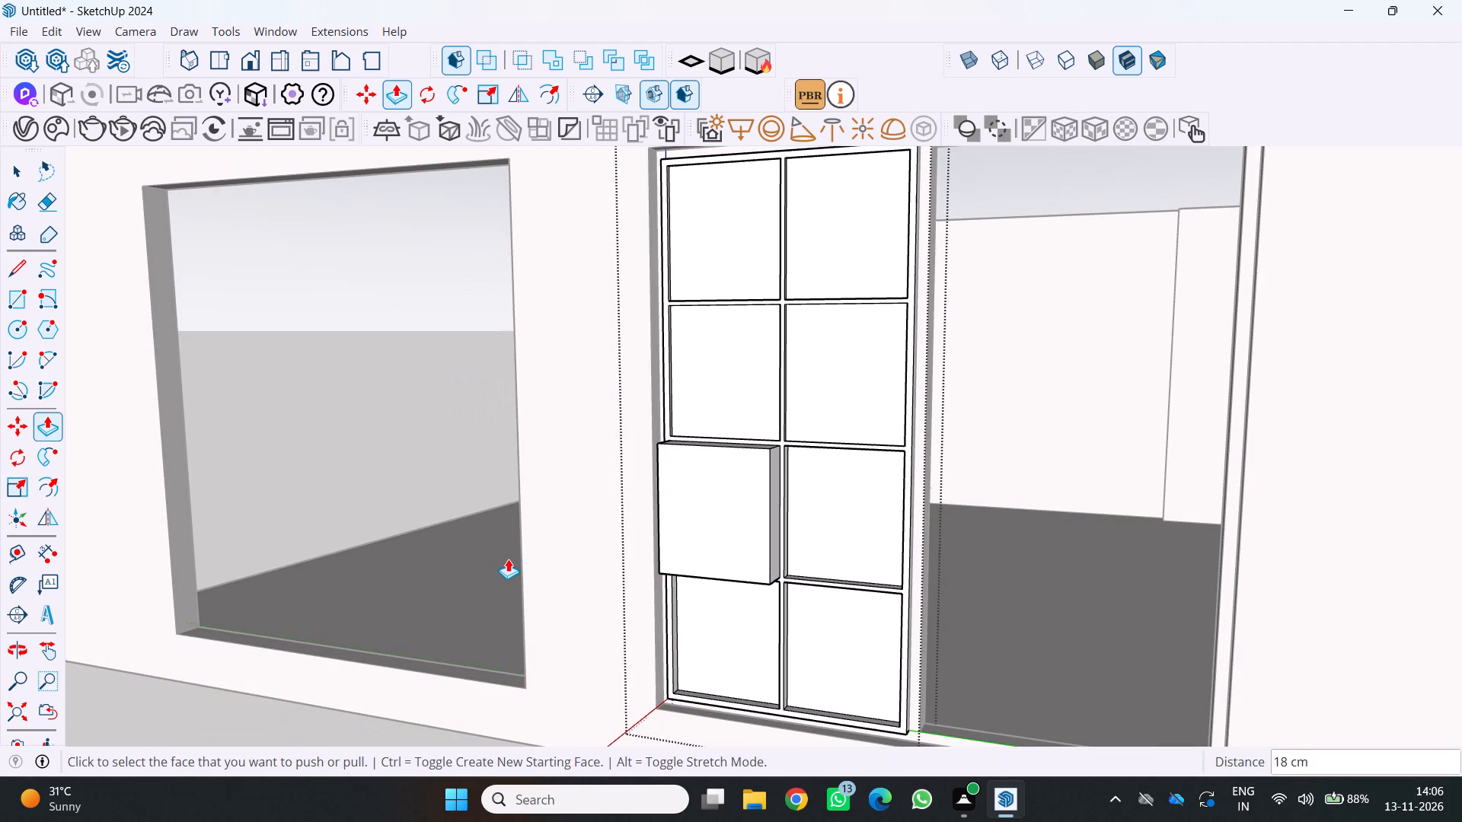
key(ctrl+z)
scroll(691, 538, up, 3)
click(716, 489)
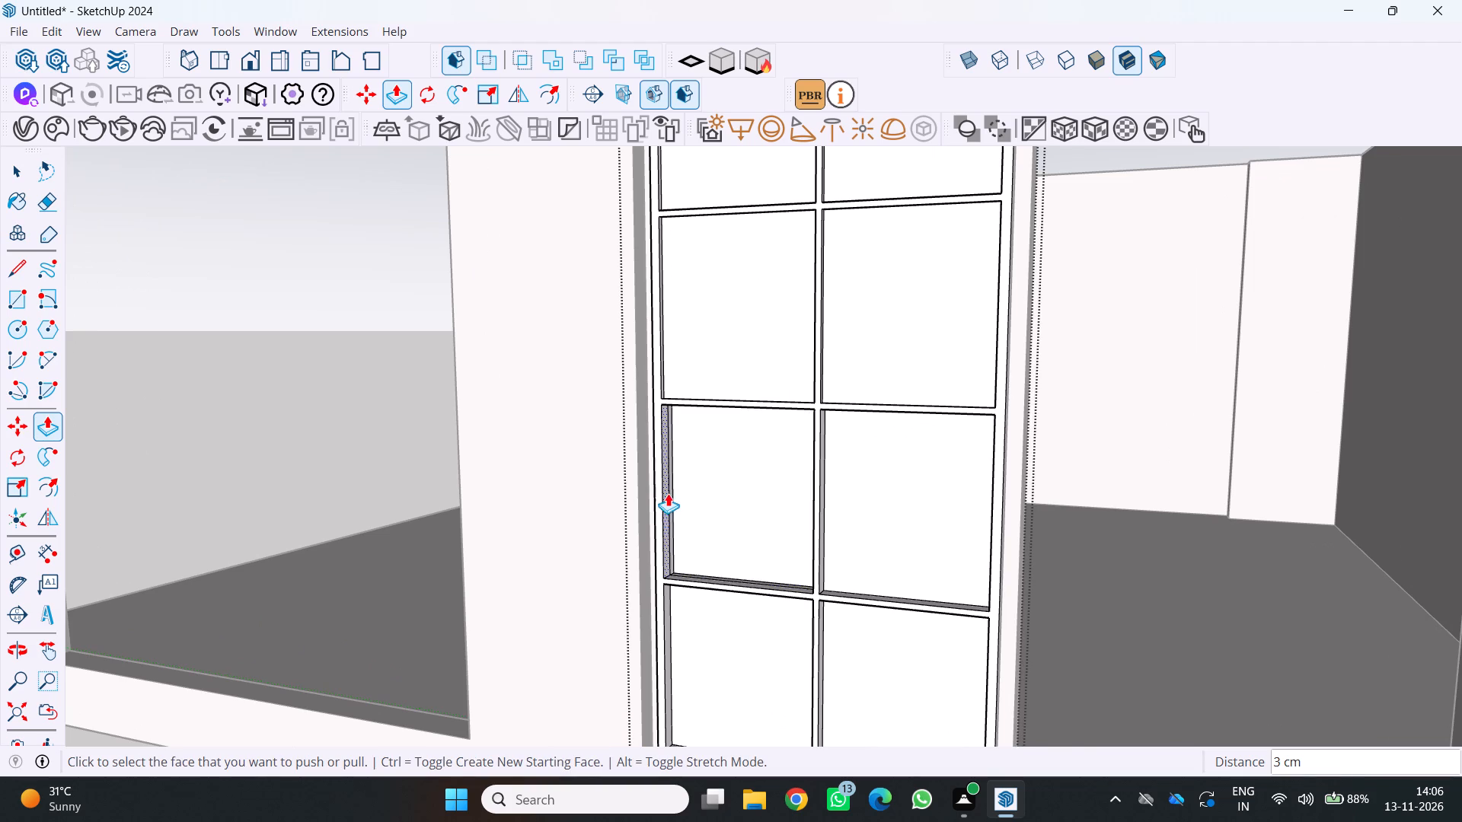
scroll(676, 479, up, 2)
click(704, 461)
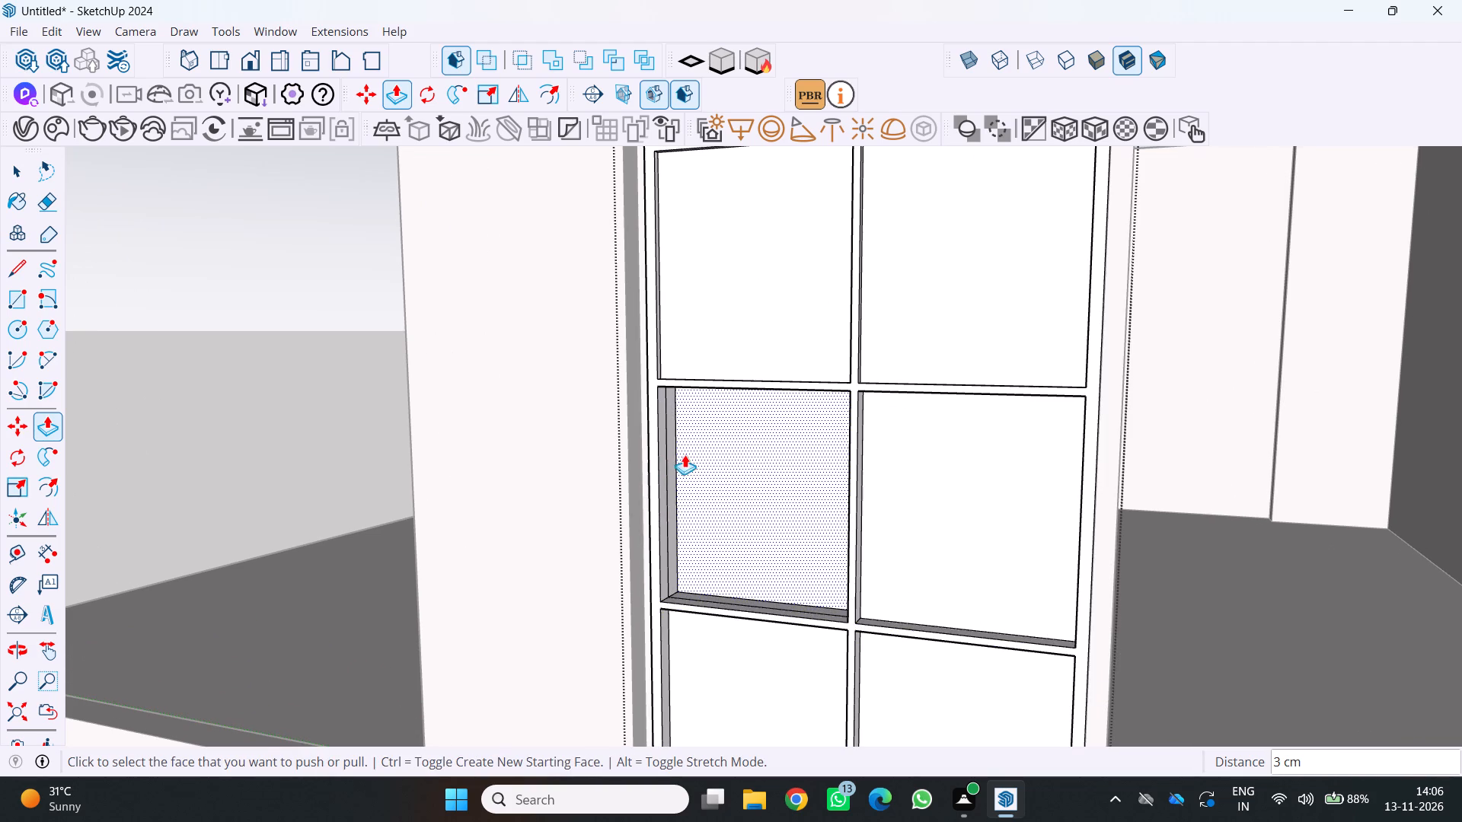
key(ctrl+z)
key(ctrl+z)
Push/Pull the left pane of the third row outward by 3 cm.
scroll(662, 468, up, 6)
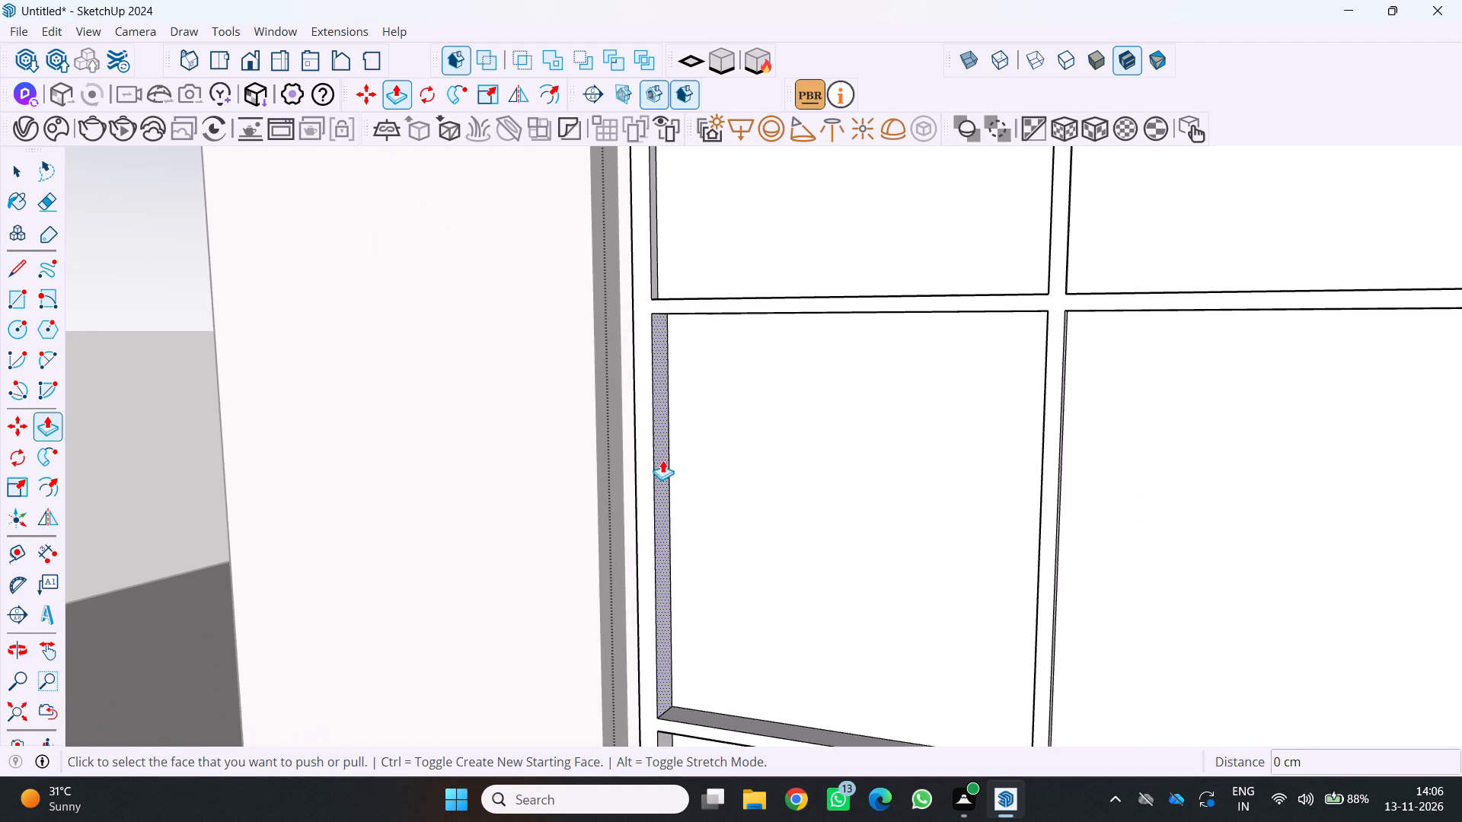
middle_drag(662, 460, 538, 495)
scroll(662, 460, up, 1)
click(755, 435)
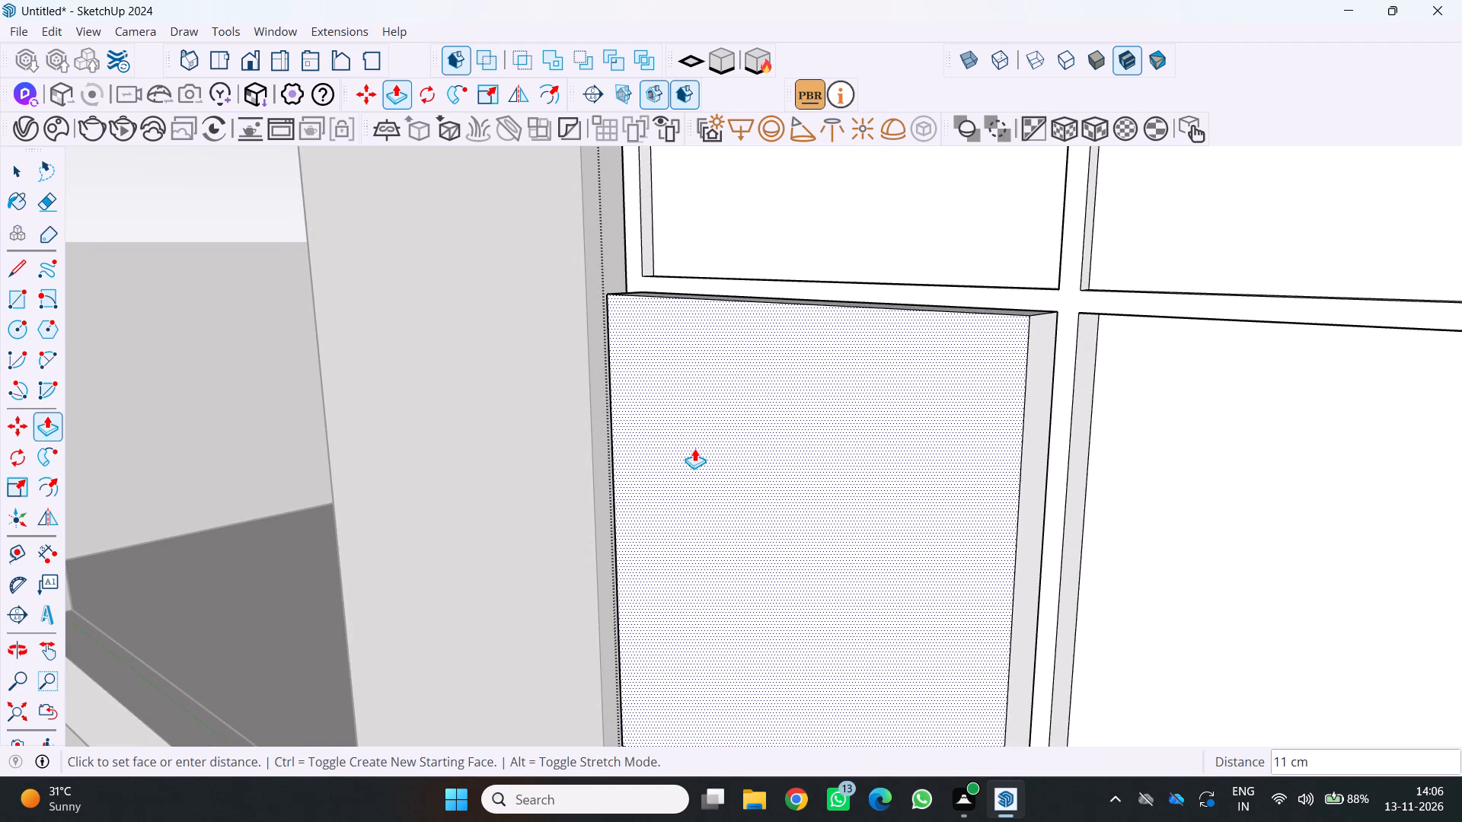
key(3)
key(Return)
Push/Pull the right pane of the third row outward by 3 cm.
middle_drag(724, 445, 680, 464)
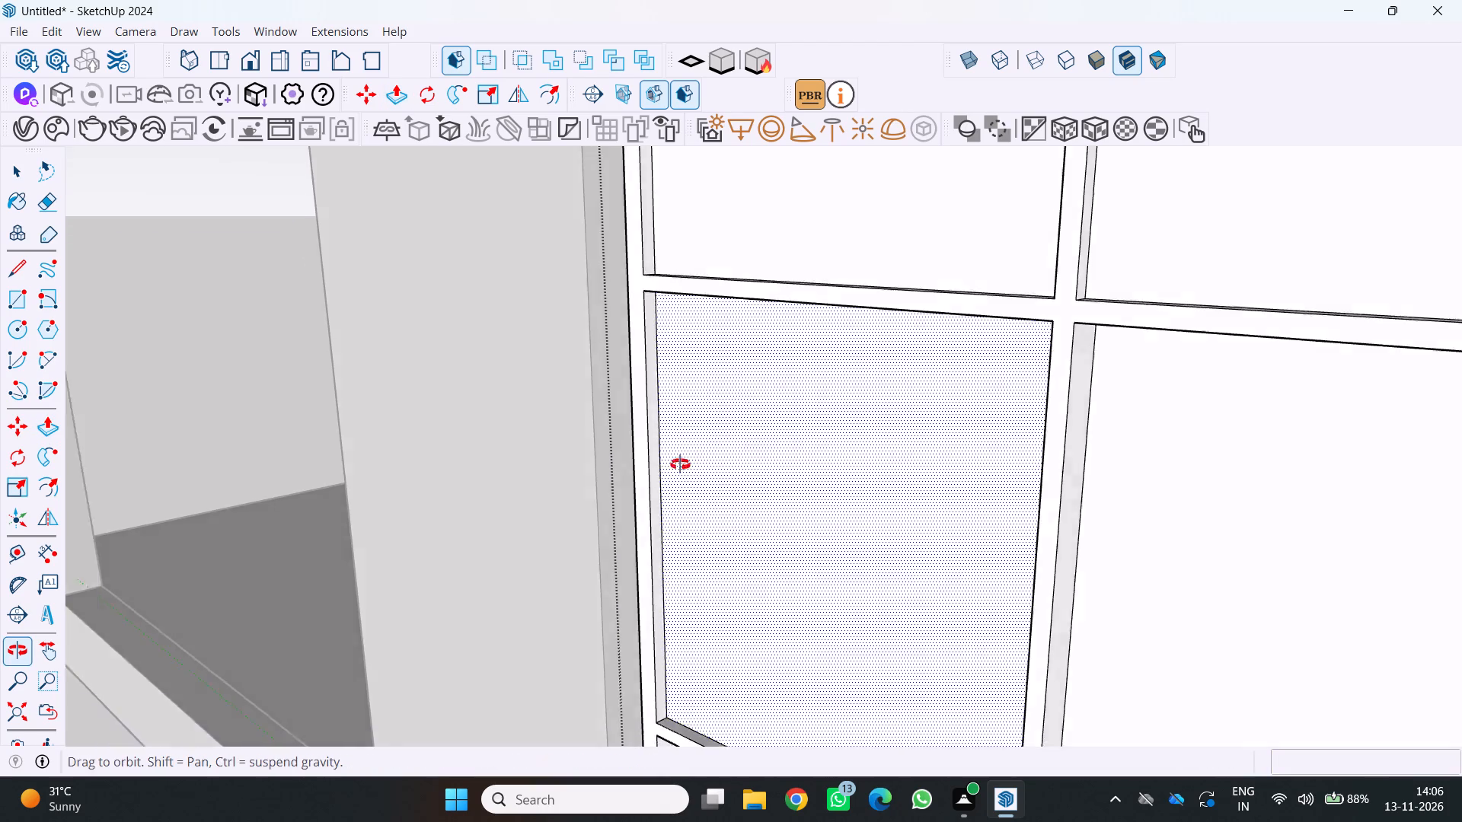
middle_drag(680, 464, 654, 473)
scroll(659, 472, down, 8)
drag(841, 514, 832, 523)
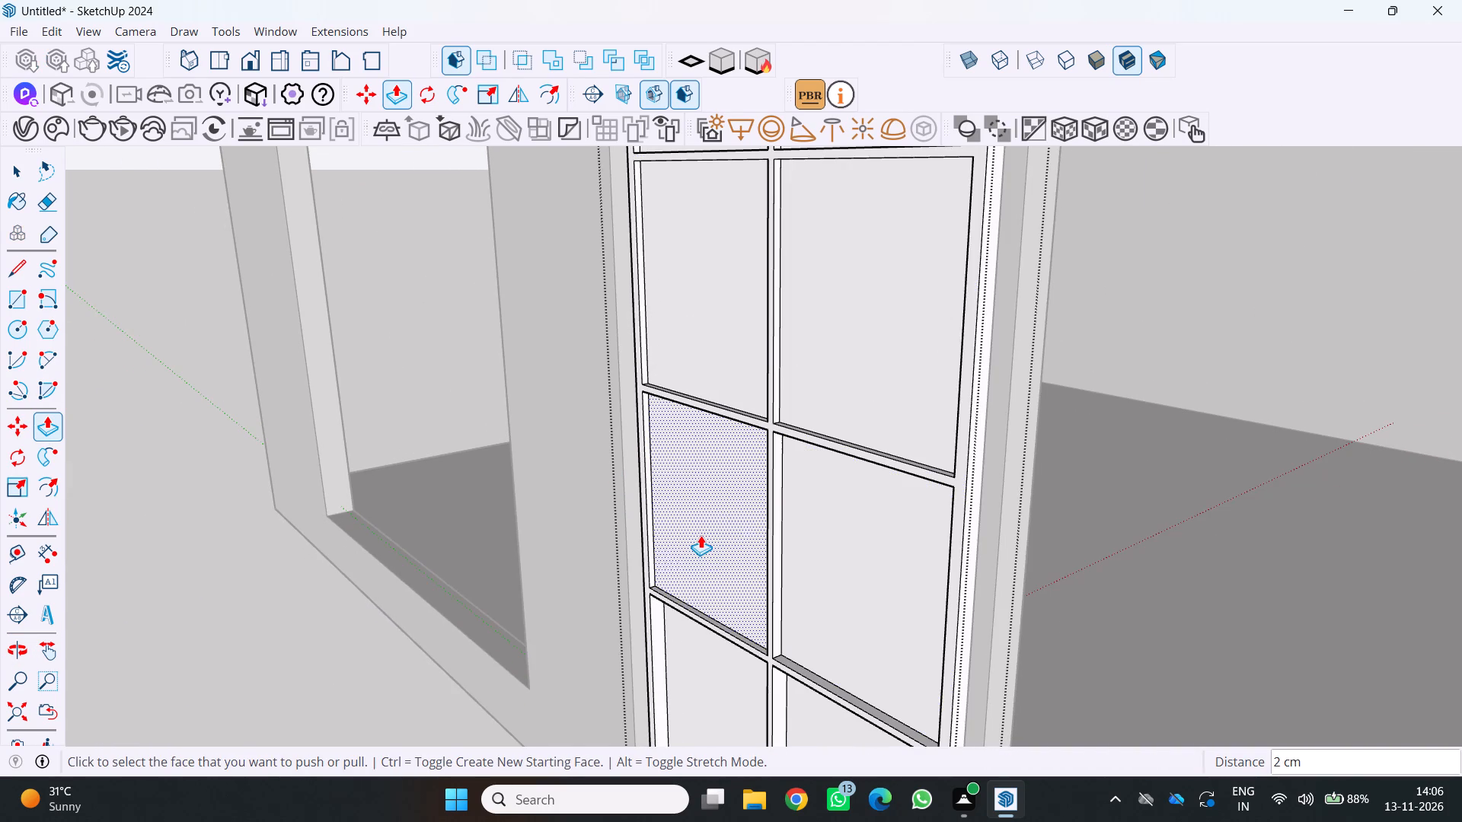
key(3)
key(Return)
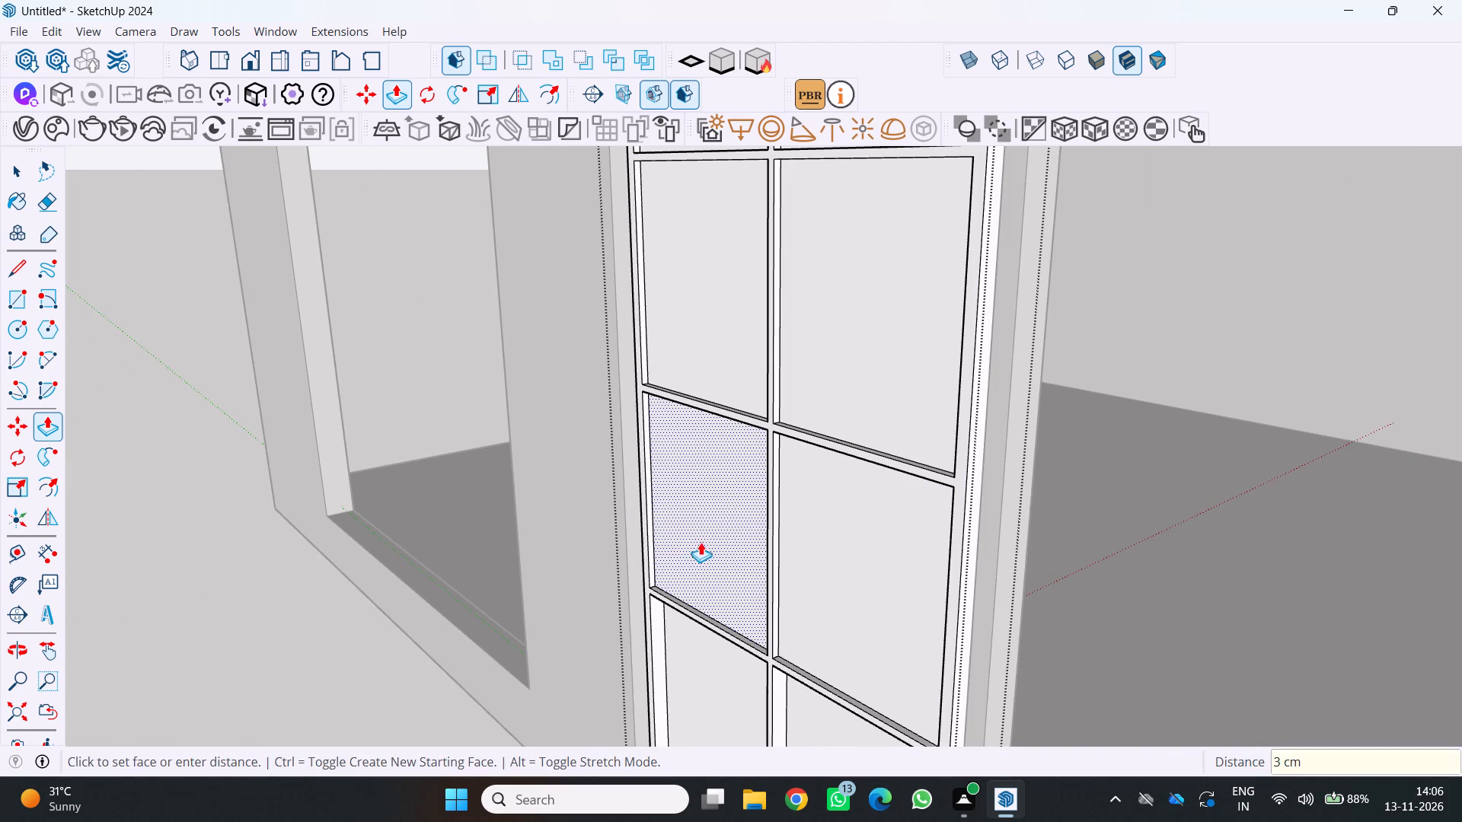
scroll(742, 590, down, 1)
middle_drag(741, 596, 879, 429)
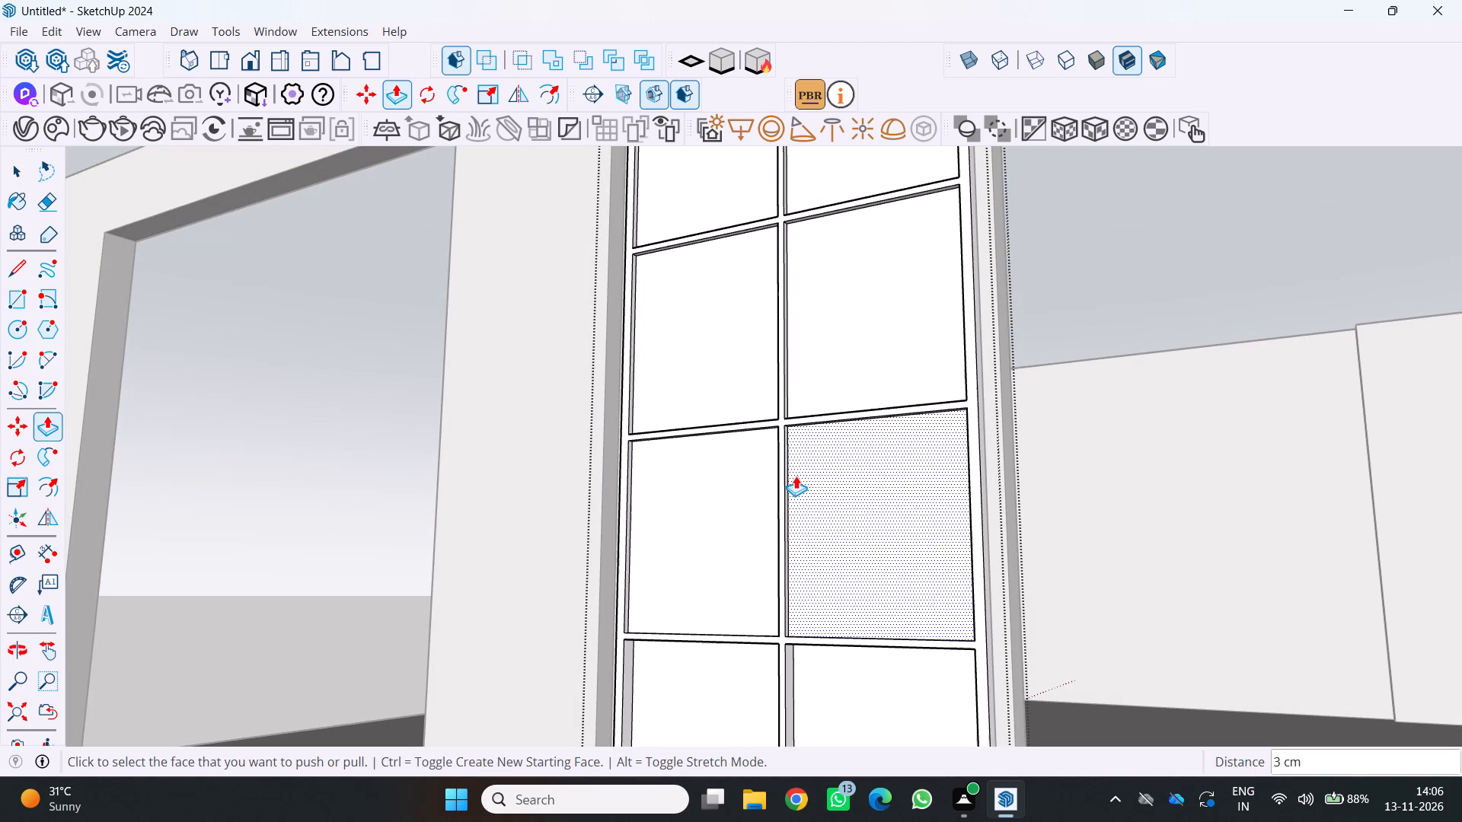
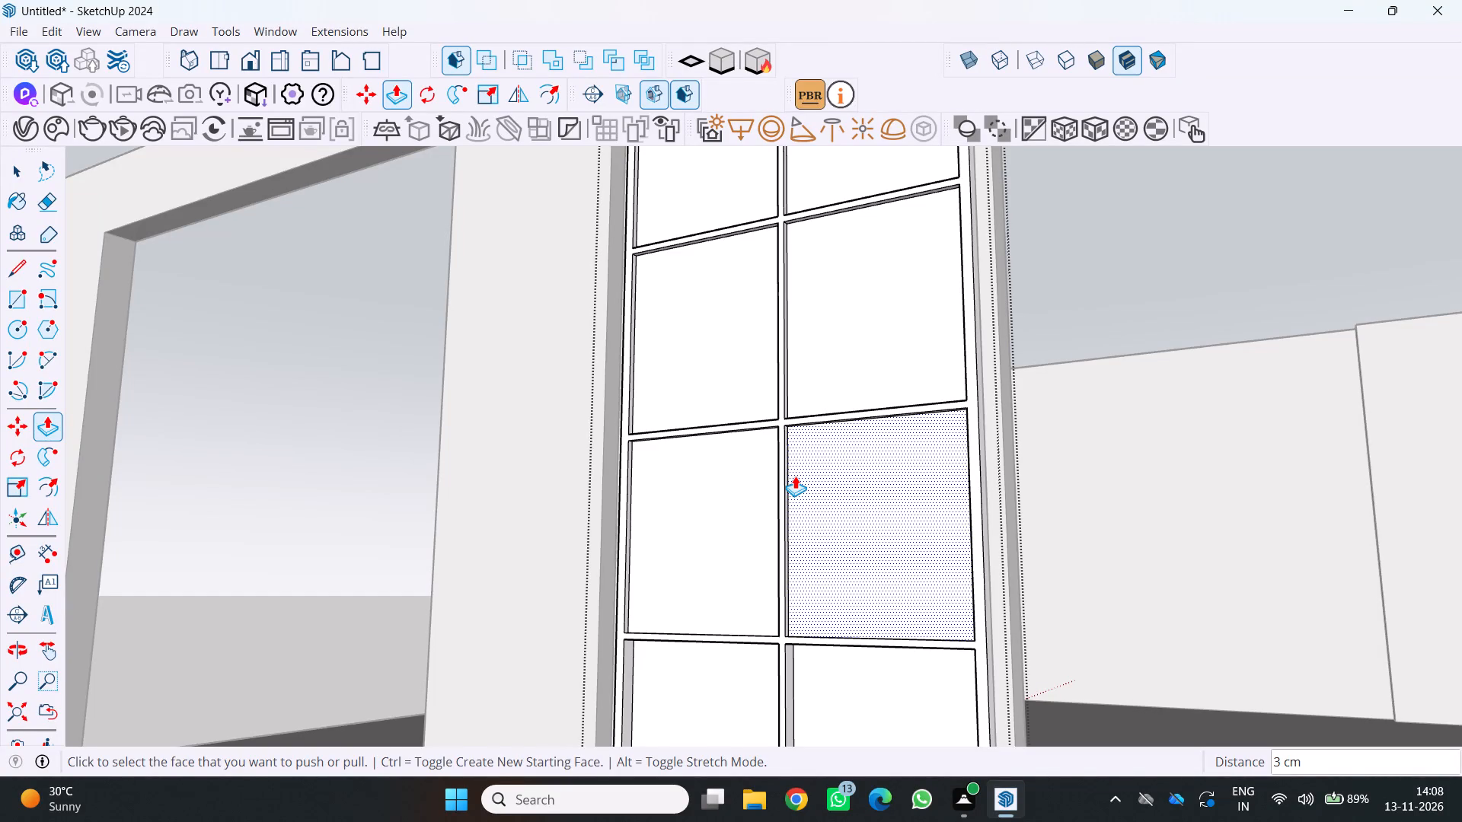
Push/Pull both bottom-row panes of the window panel outward by 3 cm.
scroll(782, 443, up, 2)
middle_drag(784, 446, 694, 488)
scroll(784, 446, up, 1)
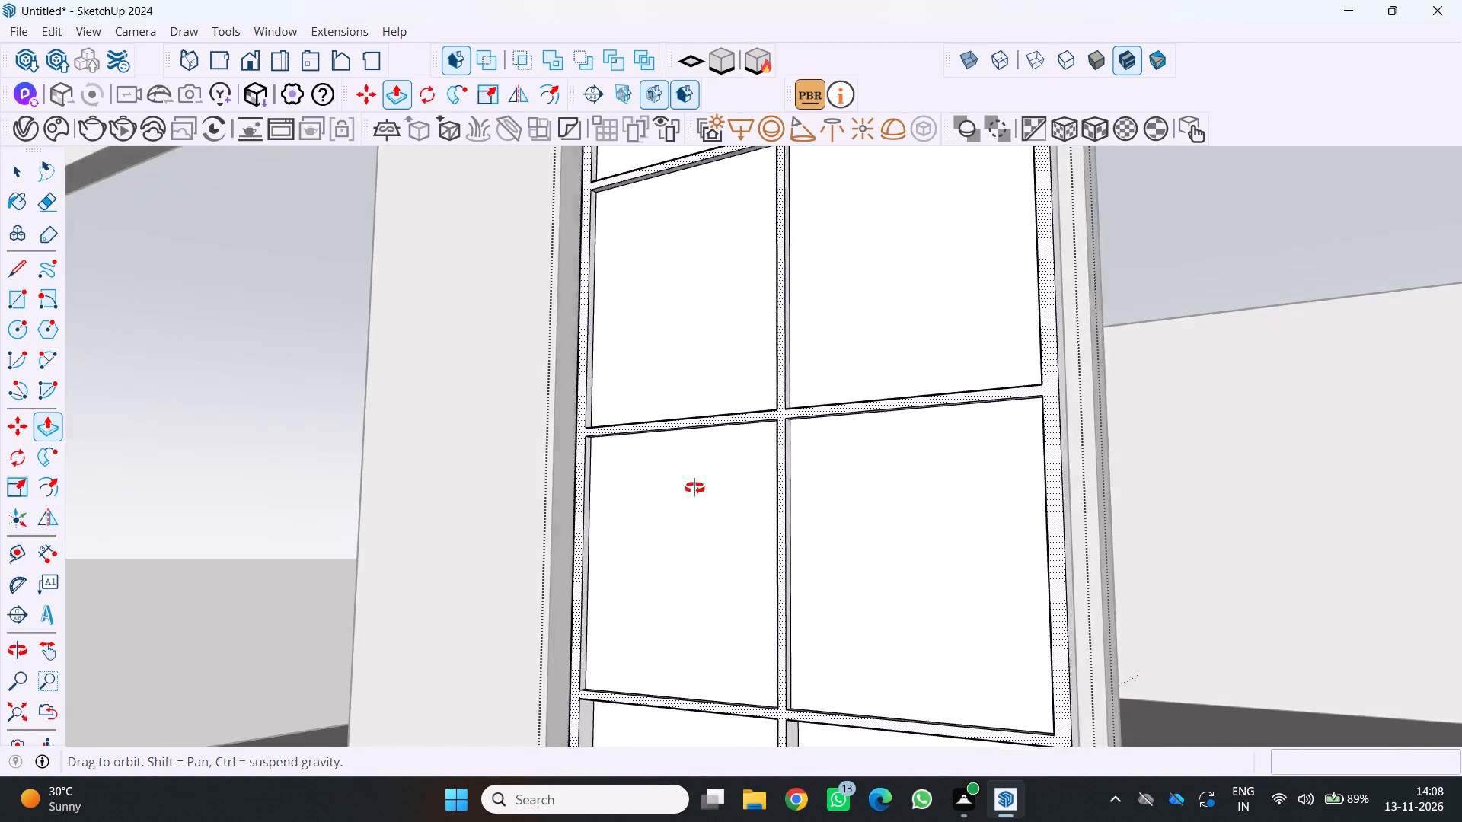
scroll(694, 488, up, 1)
middle_drag(694, 488, 643, 502)
scroll(1019, 454, down, 11)
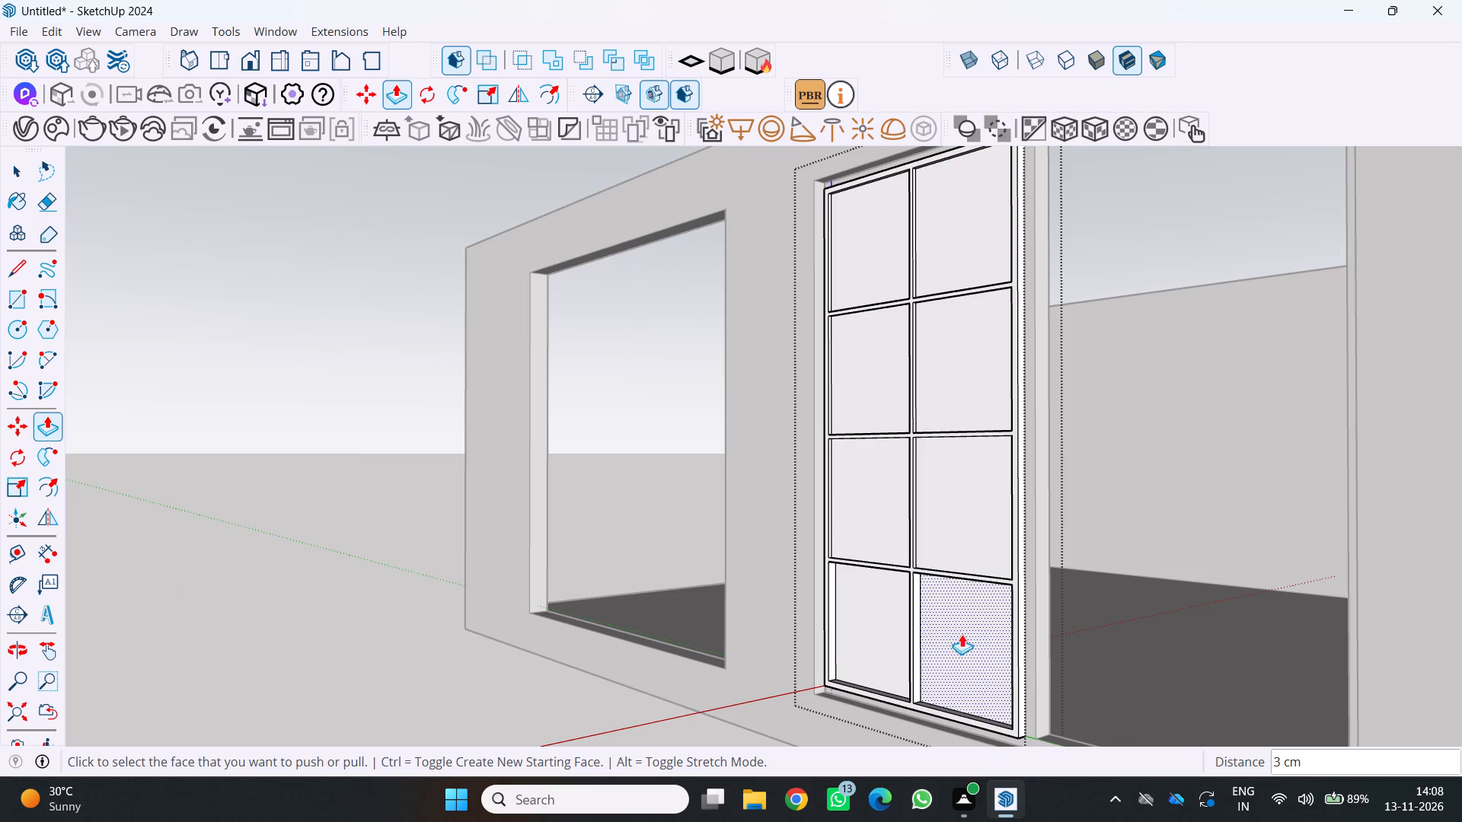
scroll(951, 636, up, 2)
double_click(870, 656)
key(grave)
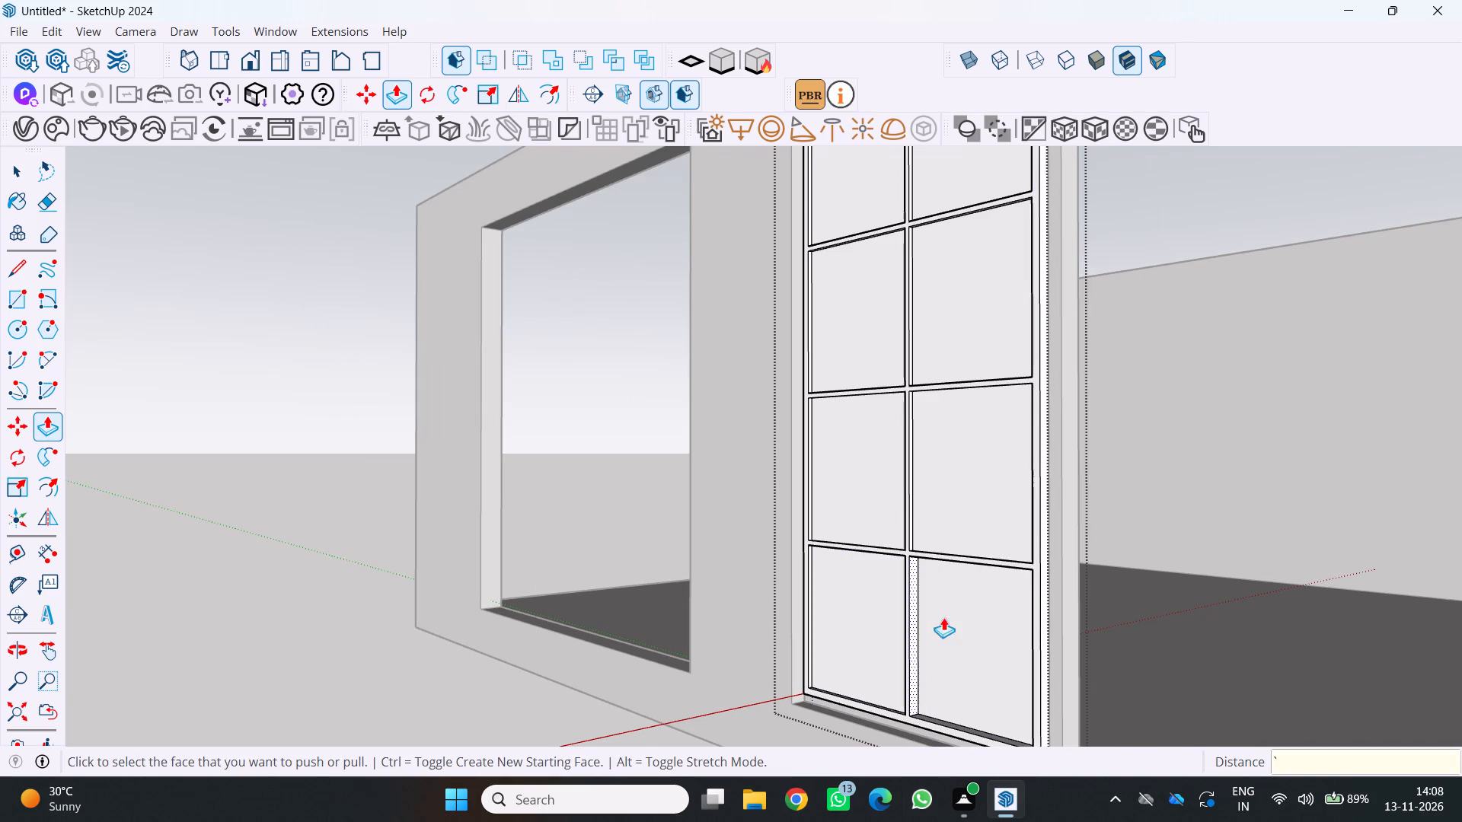
double_click(980, 629)
scroll(600, 587, down, 7)
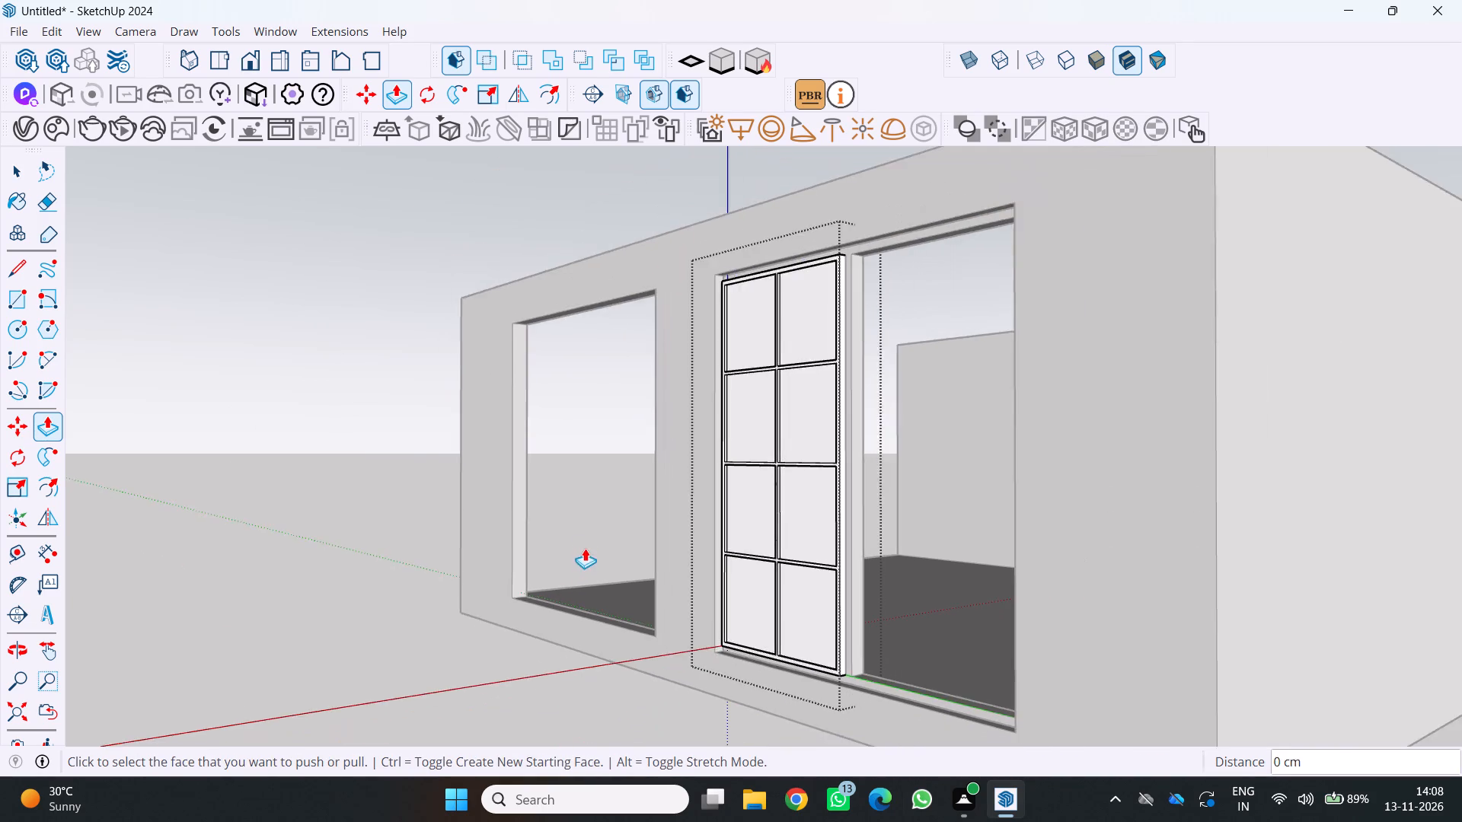
Examine the front wall and the gridded window panel from several angles.
middle_drag(585, 548, 755, 542)
scroll(556, 527, down, 5)
middle_drag(551, 528, 433, 587)
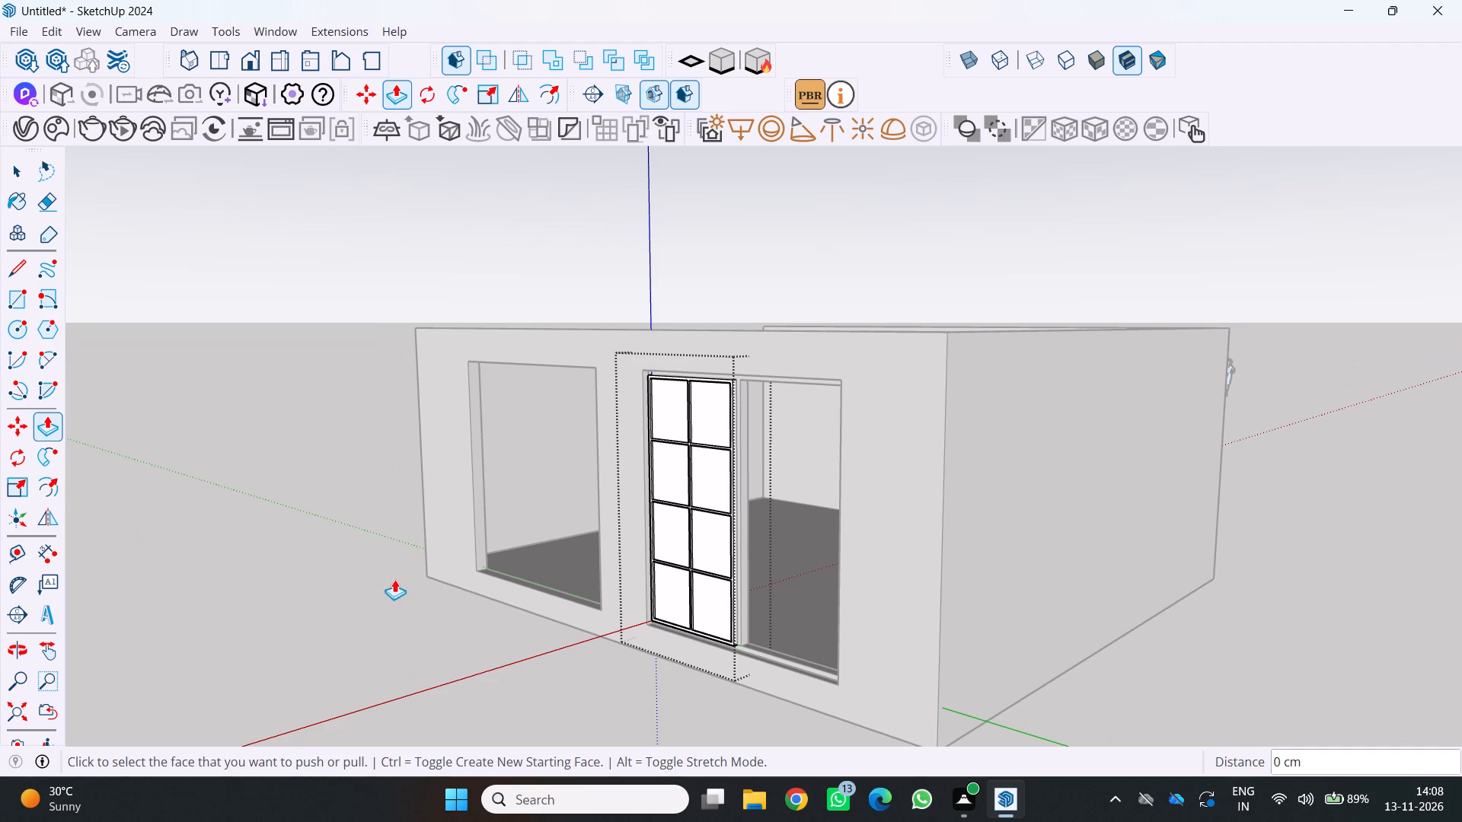
key(space)
drag(525, 709, 531, 719)
middle_drag(564, 718, 628, 720)
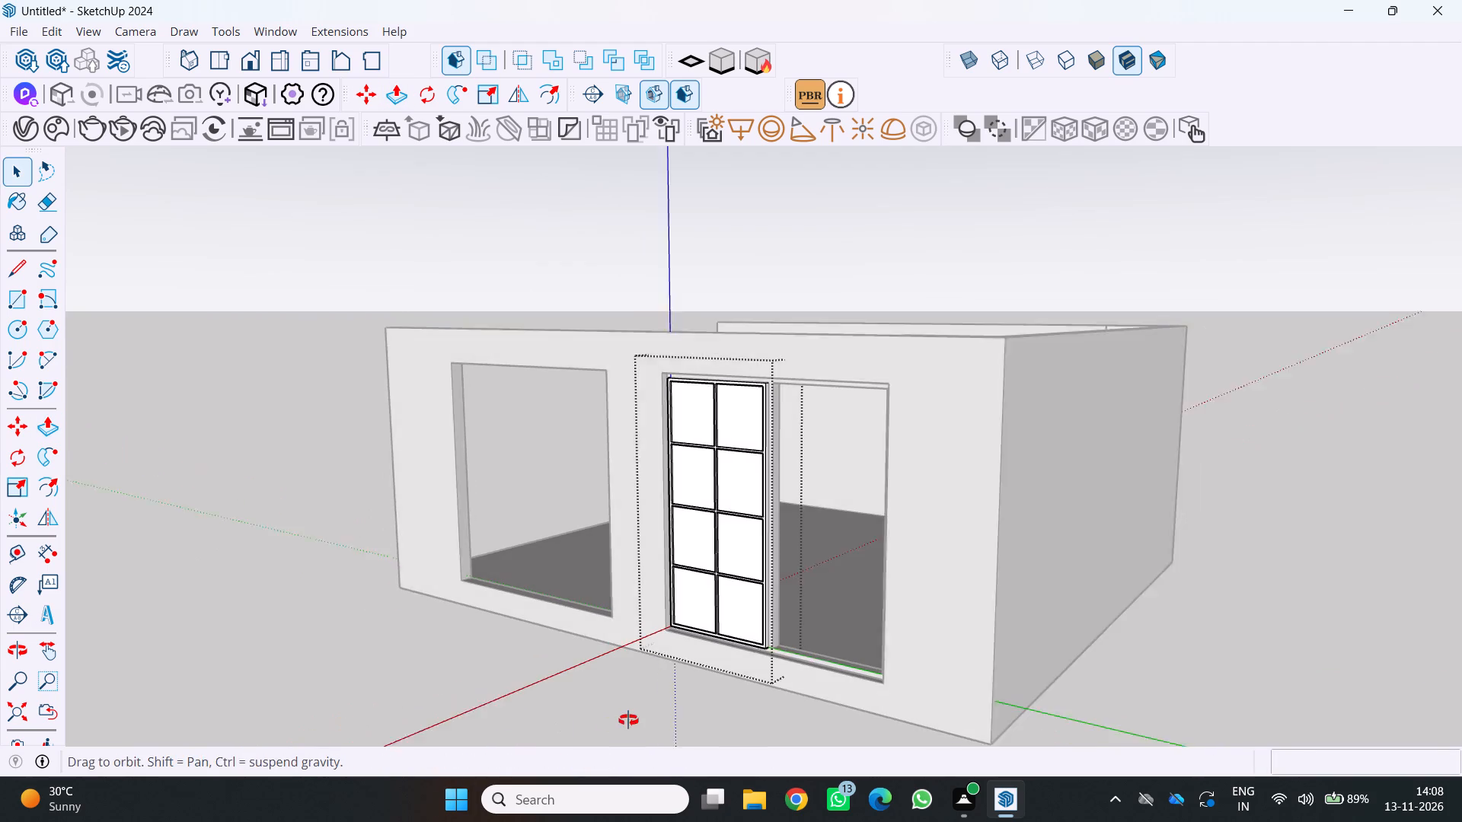
middle_drag(628, 720, 643, 716)
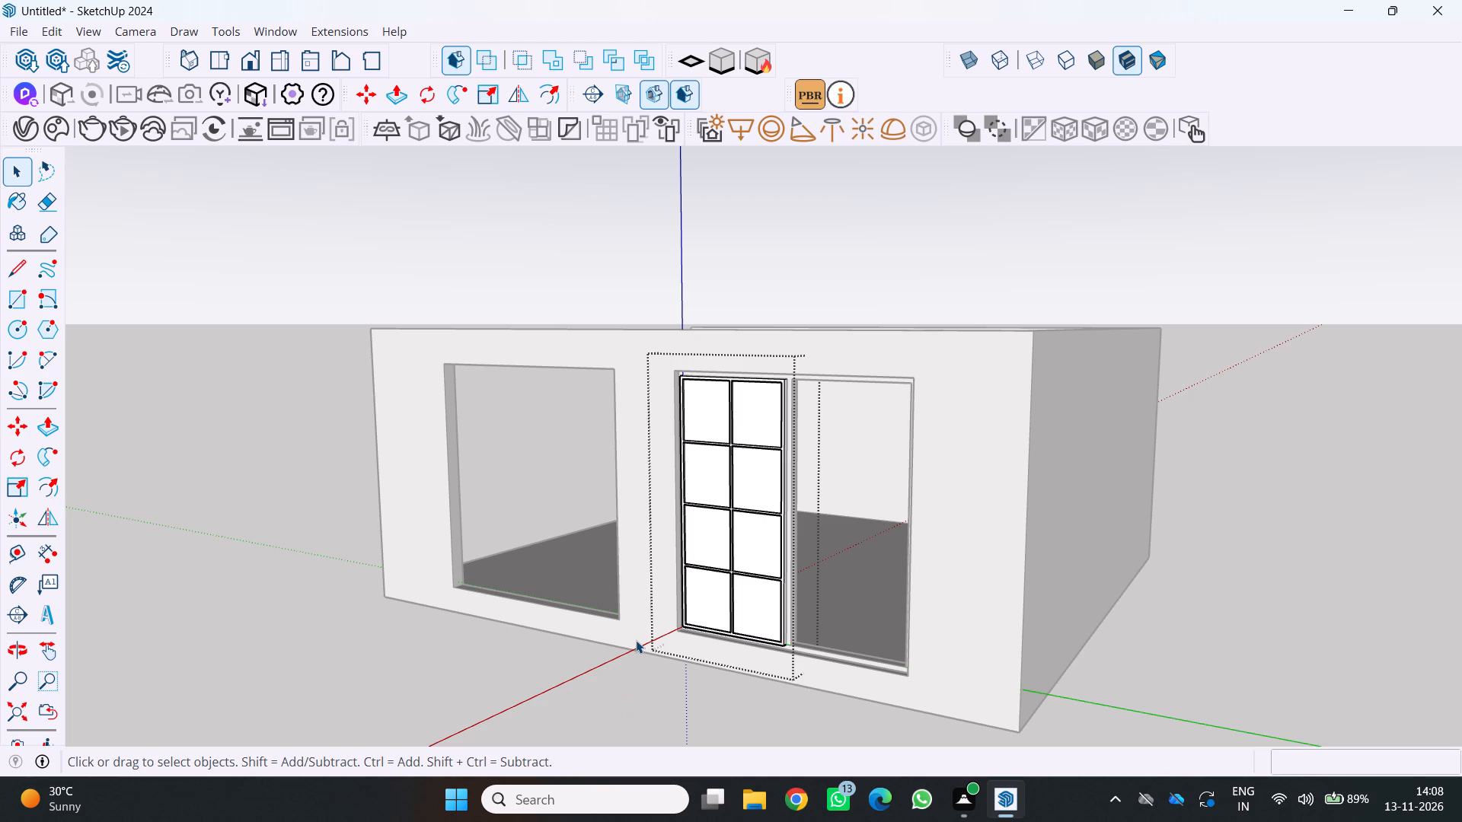
middle_drag(694, 530, 835, 475)
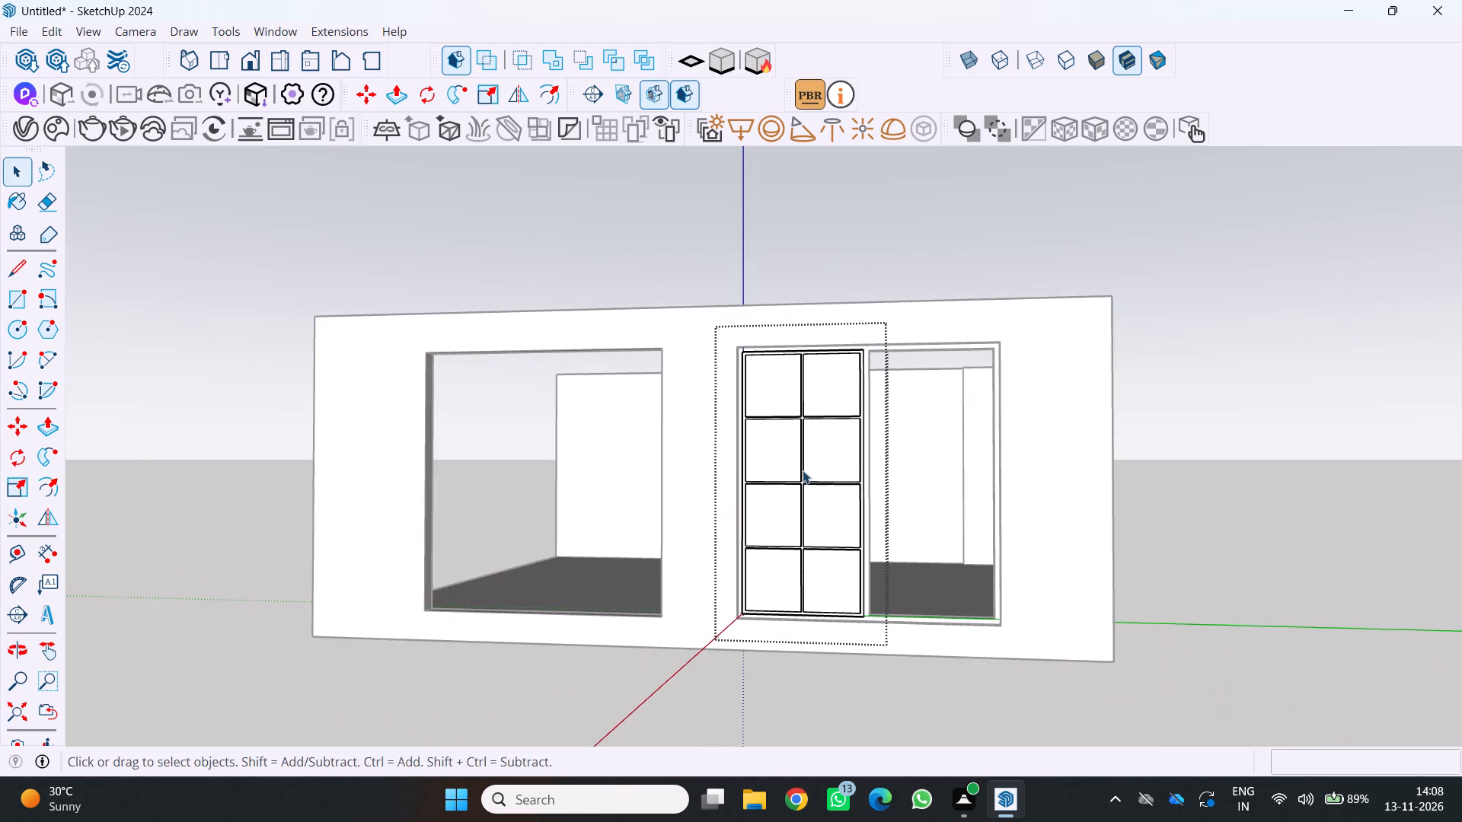
middle_drag(800, 476, 789, 525)
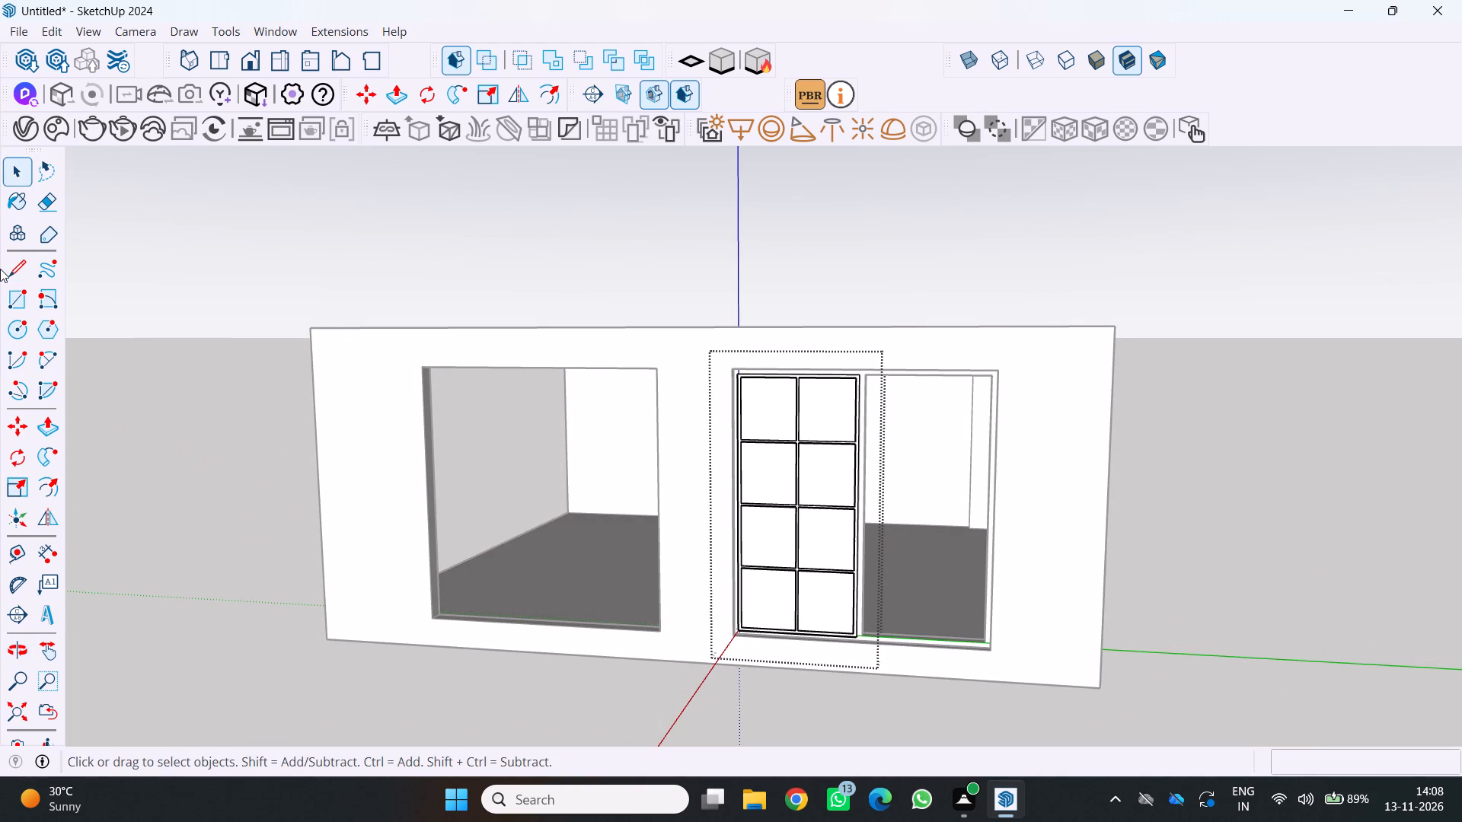
Paint the four panes in the upper two rows with Translucent Glass Gray from the Glass and Mirrors materials.
key(b)
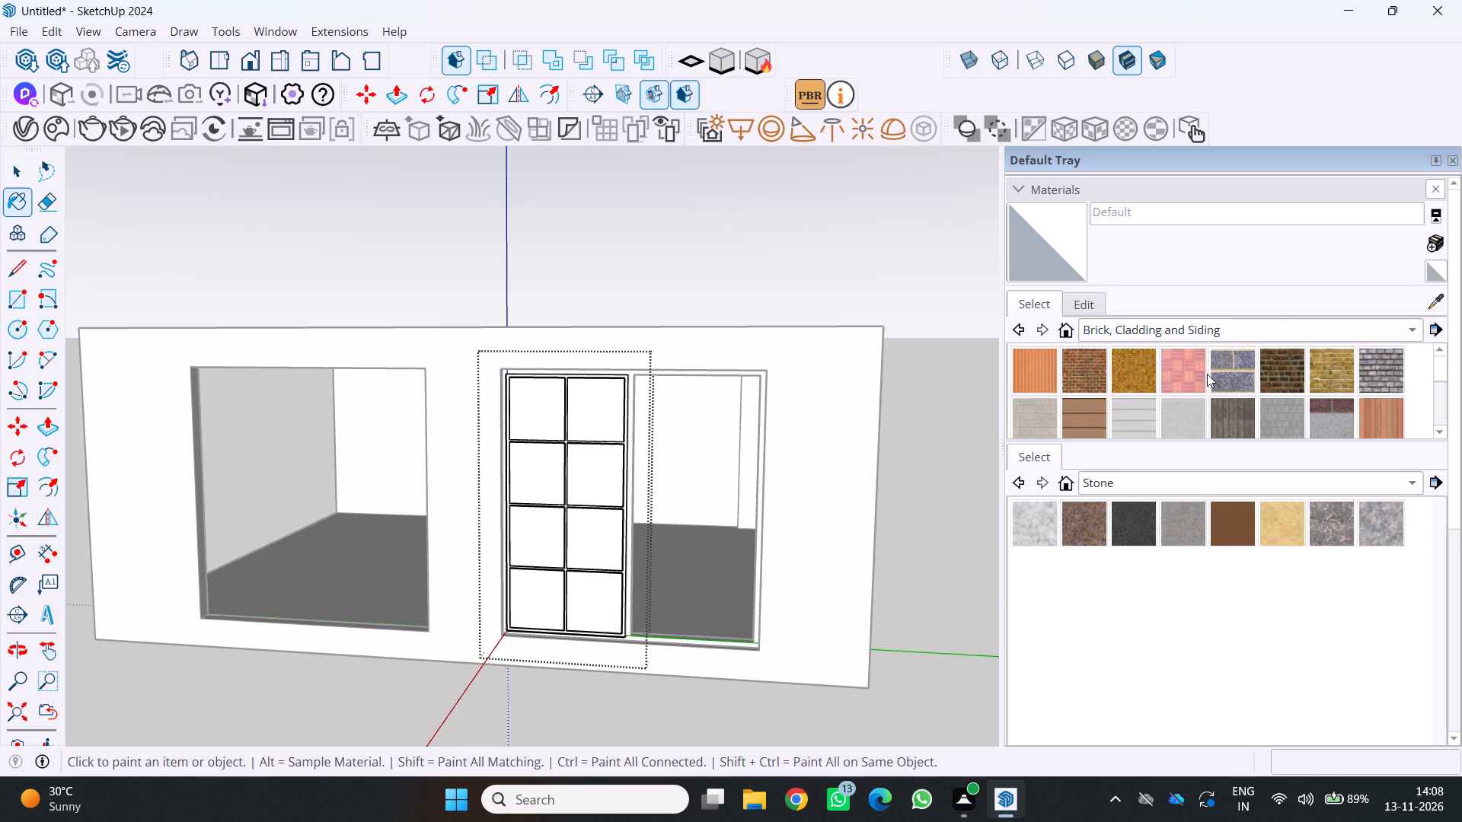
click(1259, 331)
click(1224, 386)
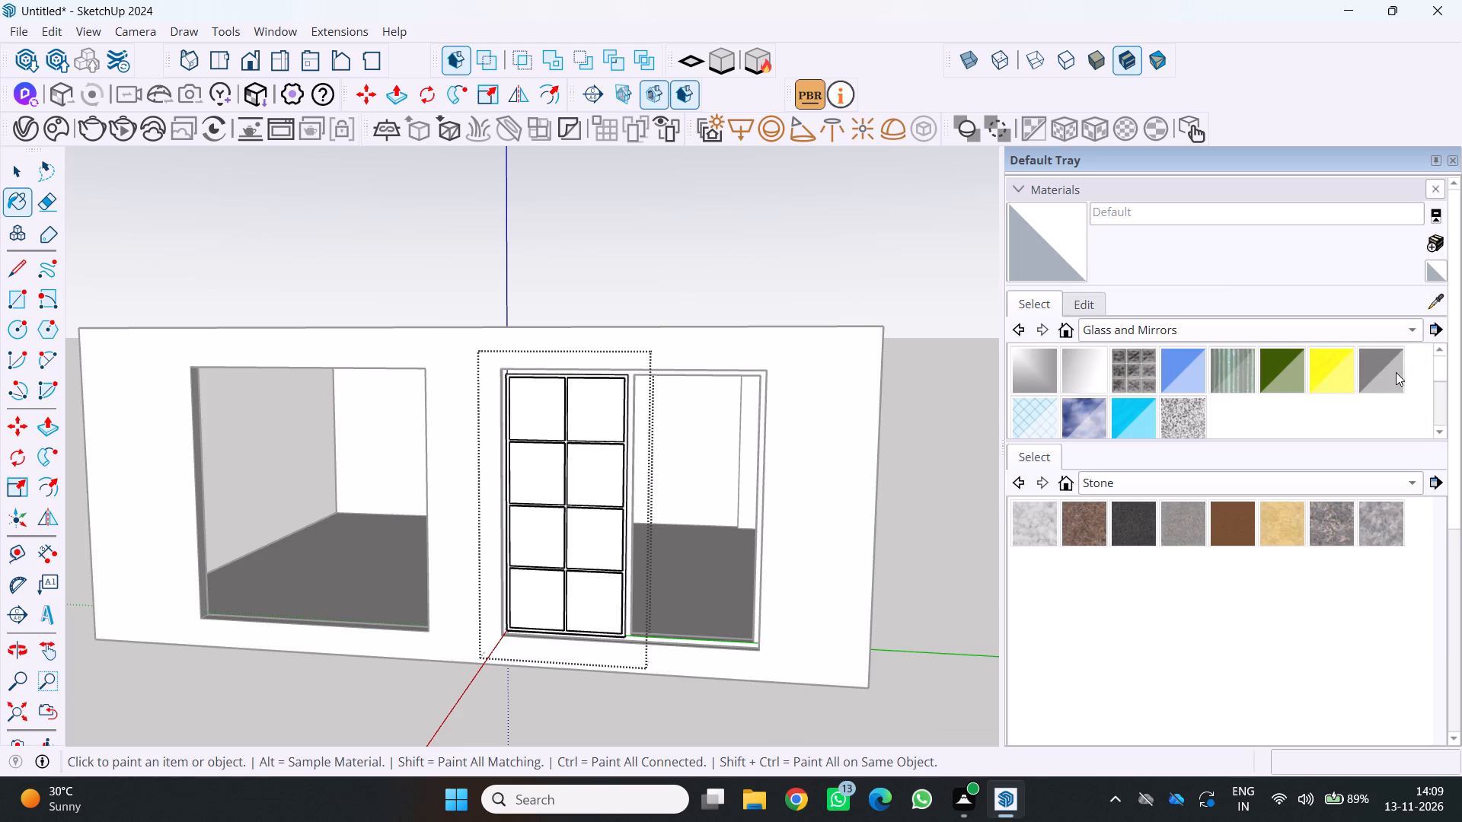
click(1396, 372)
scroll(396, 398, up, 3)
scroll(565, 420, up, 3)
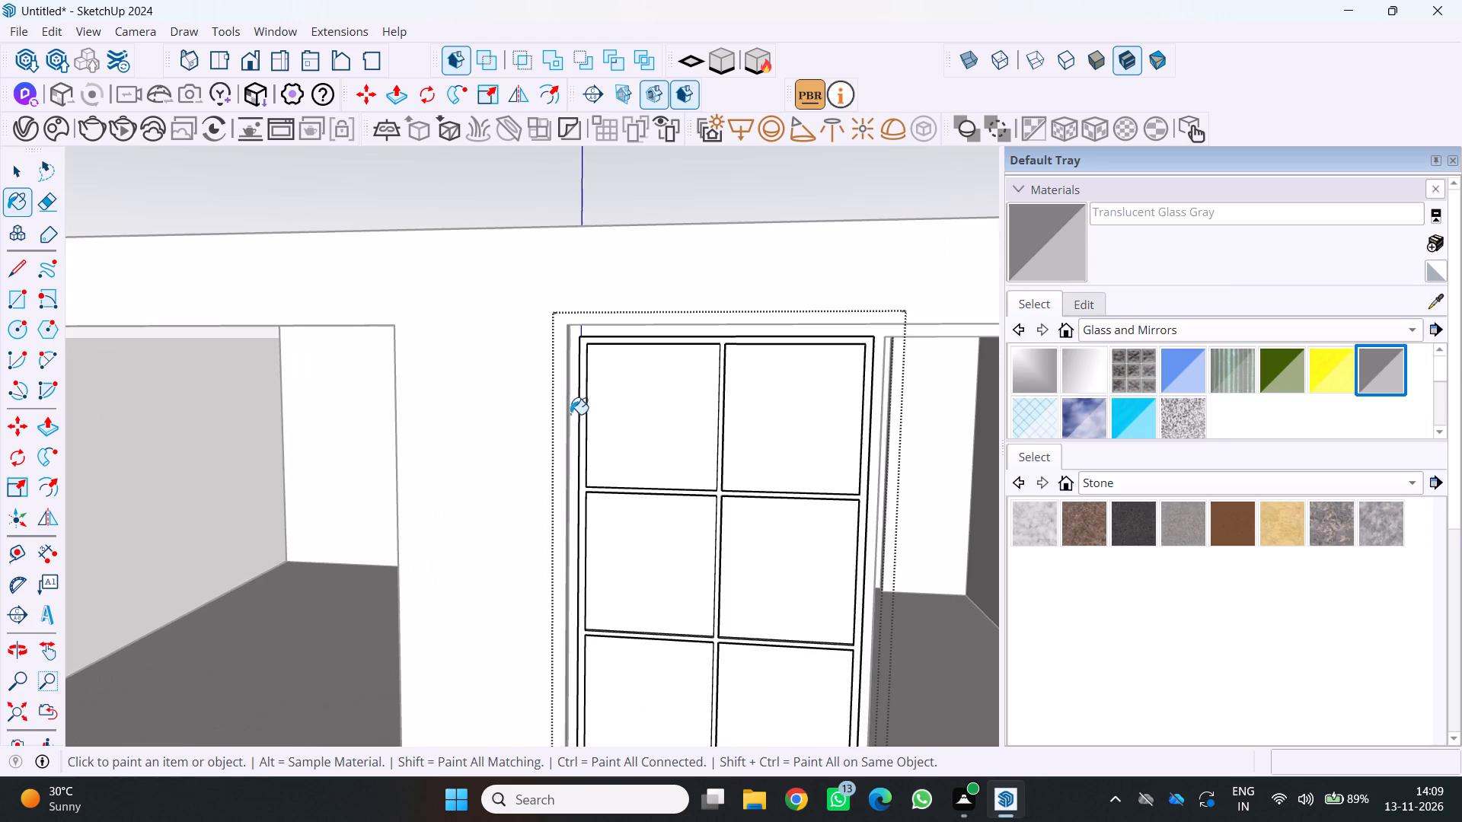
click(608, 422)
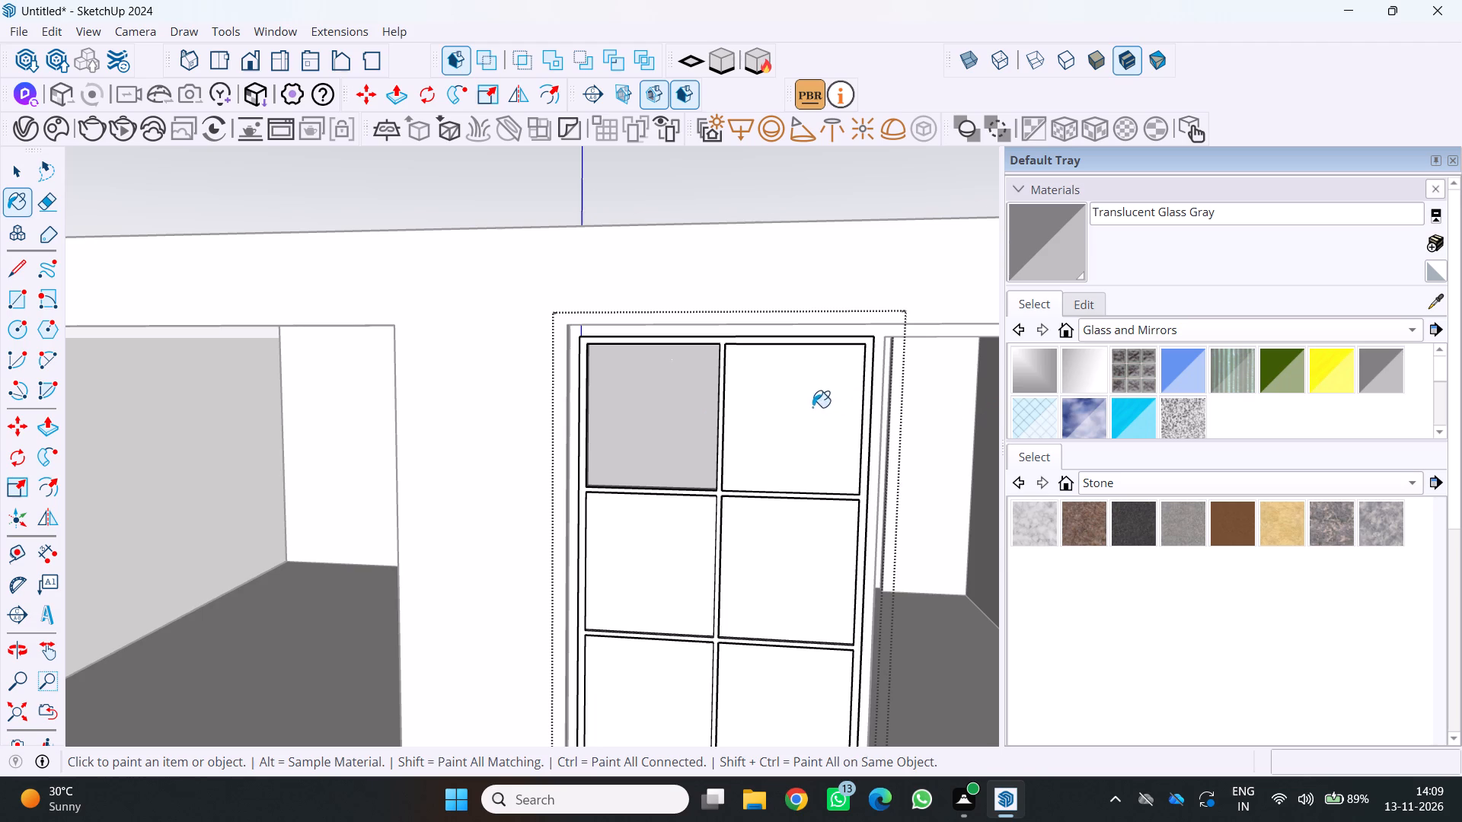
click(812, 407)
scroll(659, 398, down, 6)
click(643, 479)
scroll(697, 491, up, 4)
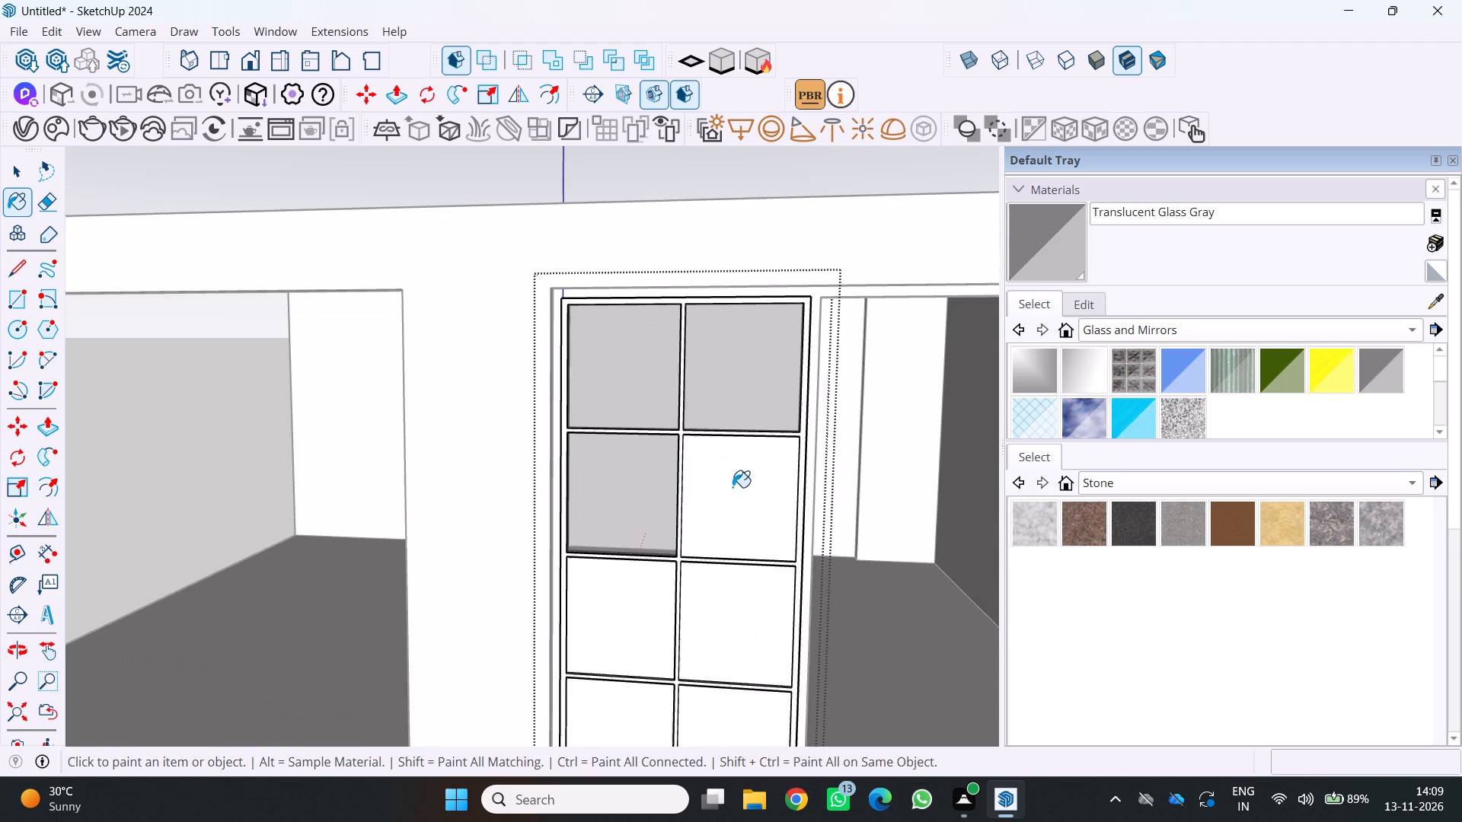
click(735, 486)
Paint the four panes in the lower two rows with Translucent Glass Gray.
scroll(725, 477, down, 6)
scroll(494, 821, up, 2)
scroll(556, 718, up, 3)
scroll(635, 595, up, 3)
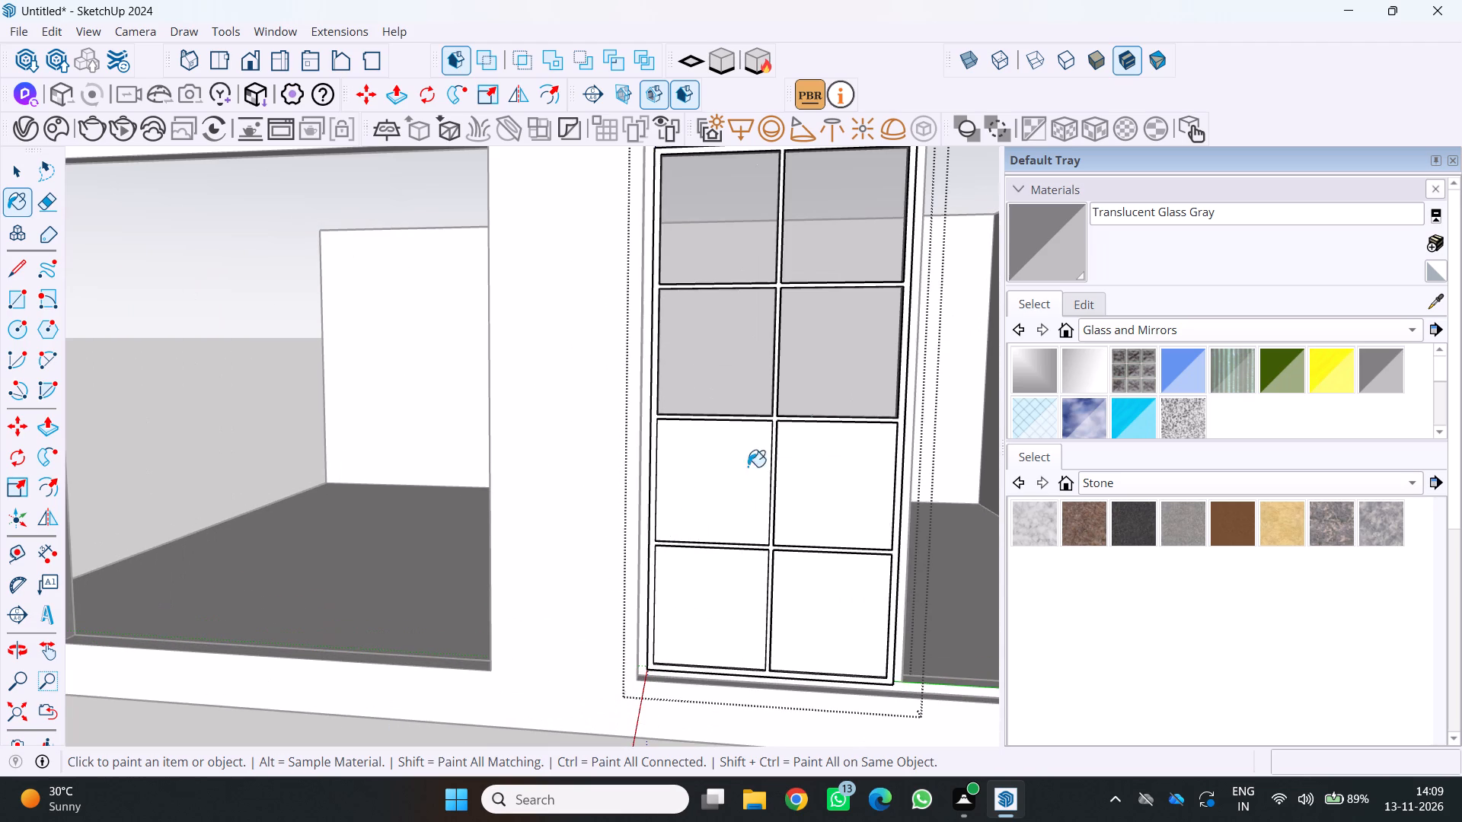
click(731, 461)
scroll(812, 480, up, 3)
click(843, 492)
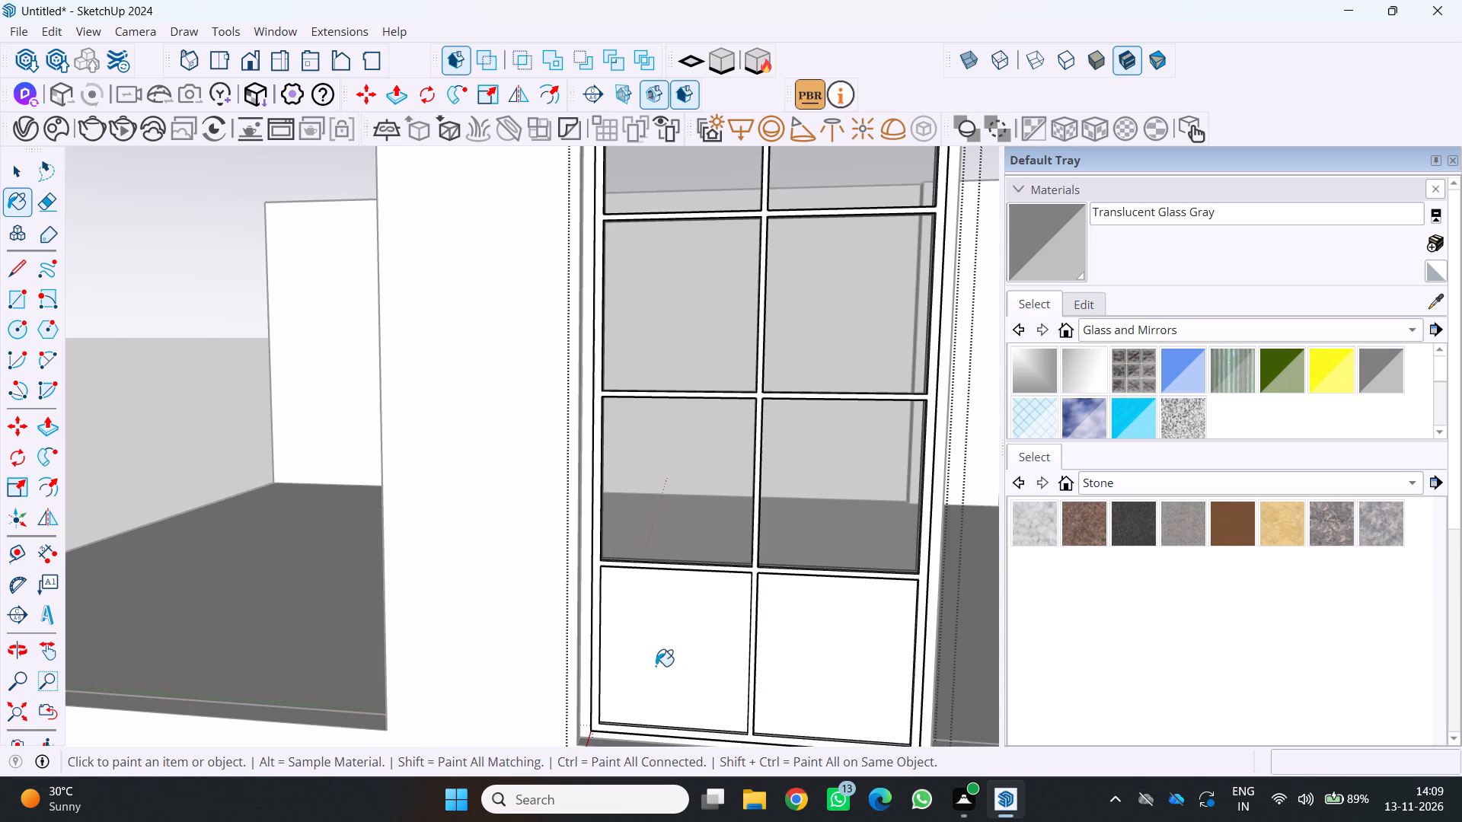
click(658, 664)
scroll(621, 666, down, 5)
scroll(676, 682, up, 3)
click(747, 673)
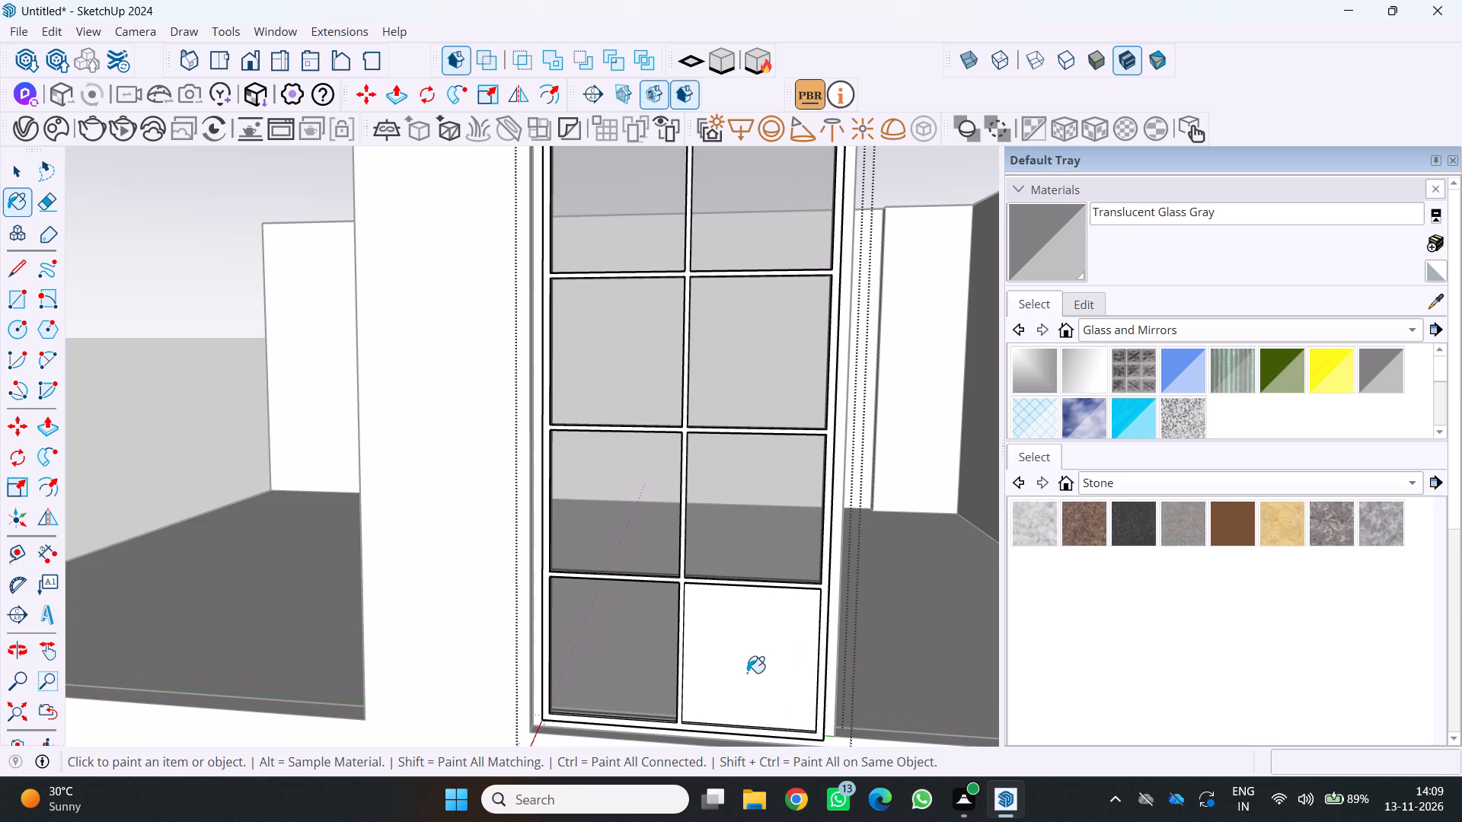
Examine the glazed window panel and the whole room from different distances and angles.
scroll(739, 673, down, 15)
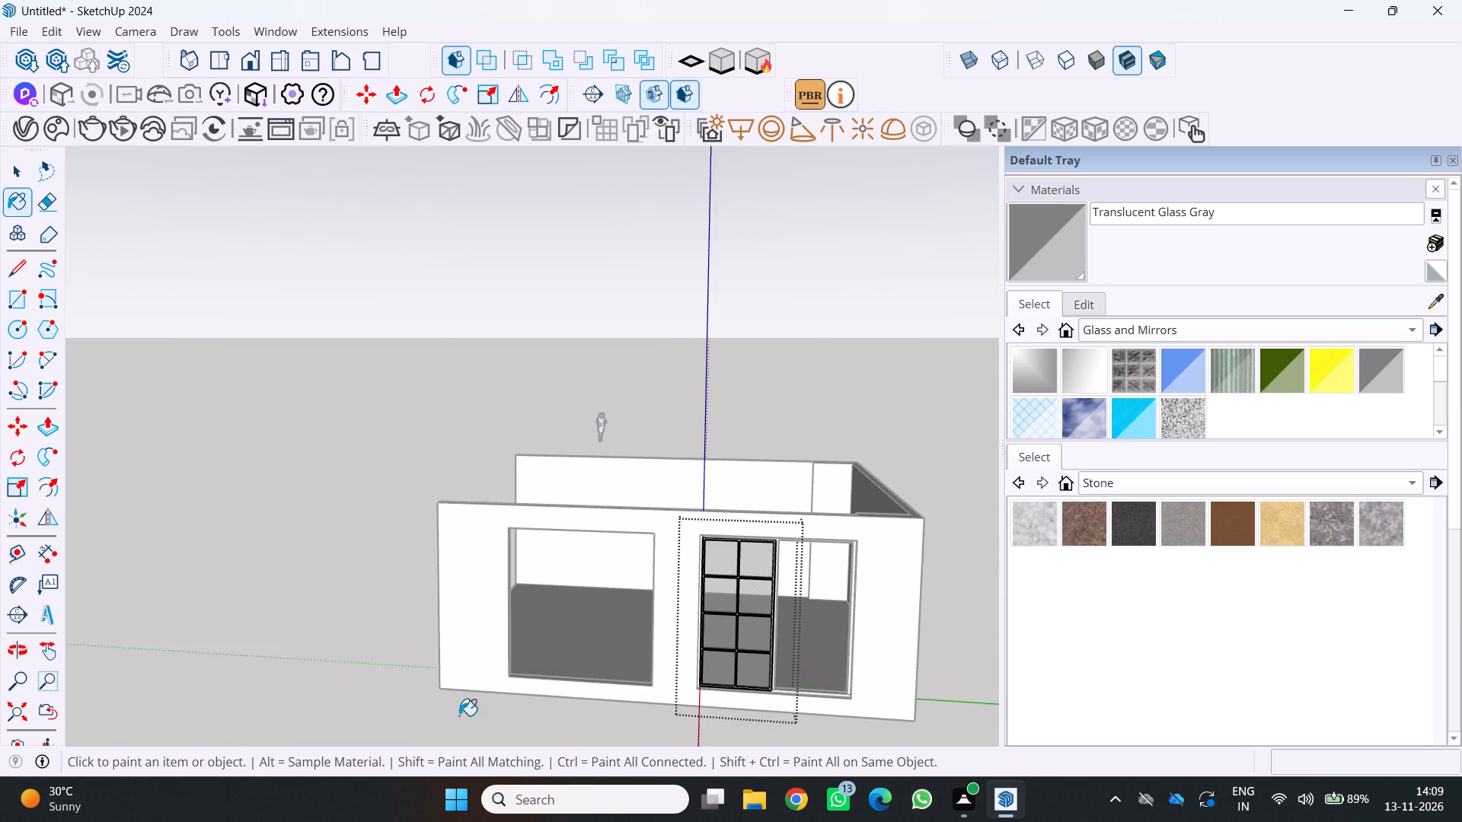
scroll(350, 734, down, 4)
scroll(323, 530, down, 3)
middle_drag(330, 490, 375, 378)
scroll(376, 356, down, 1)
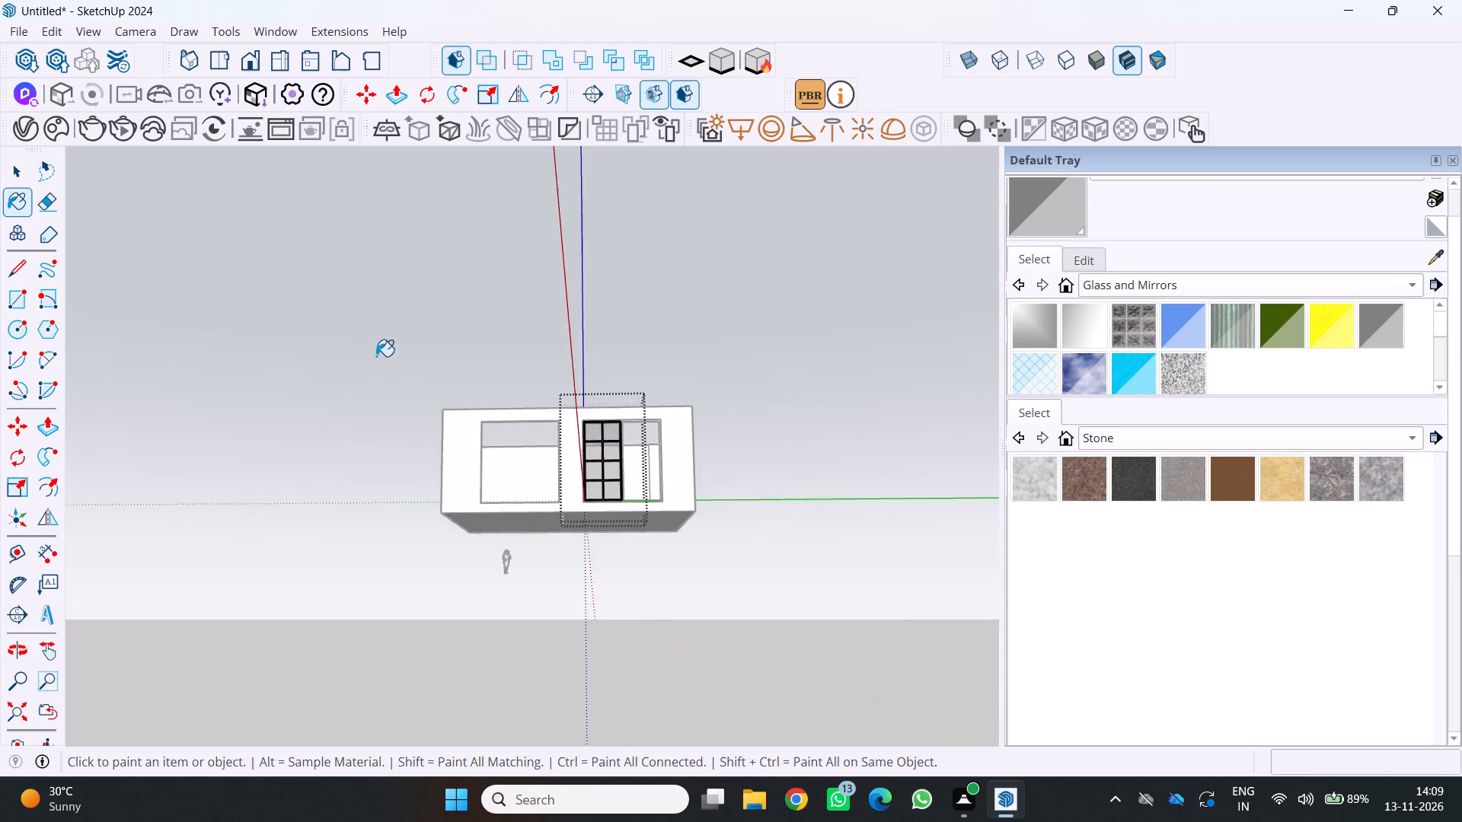
scroll(376, 356, down, 1)
middle_drag(376, 356, 320, 457)
scroll(360, 464, up, 3)
scroll(531, 510, up, 3)
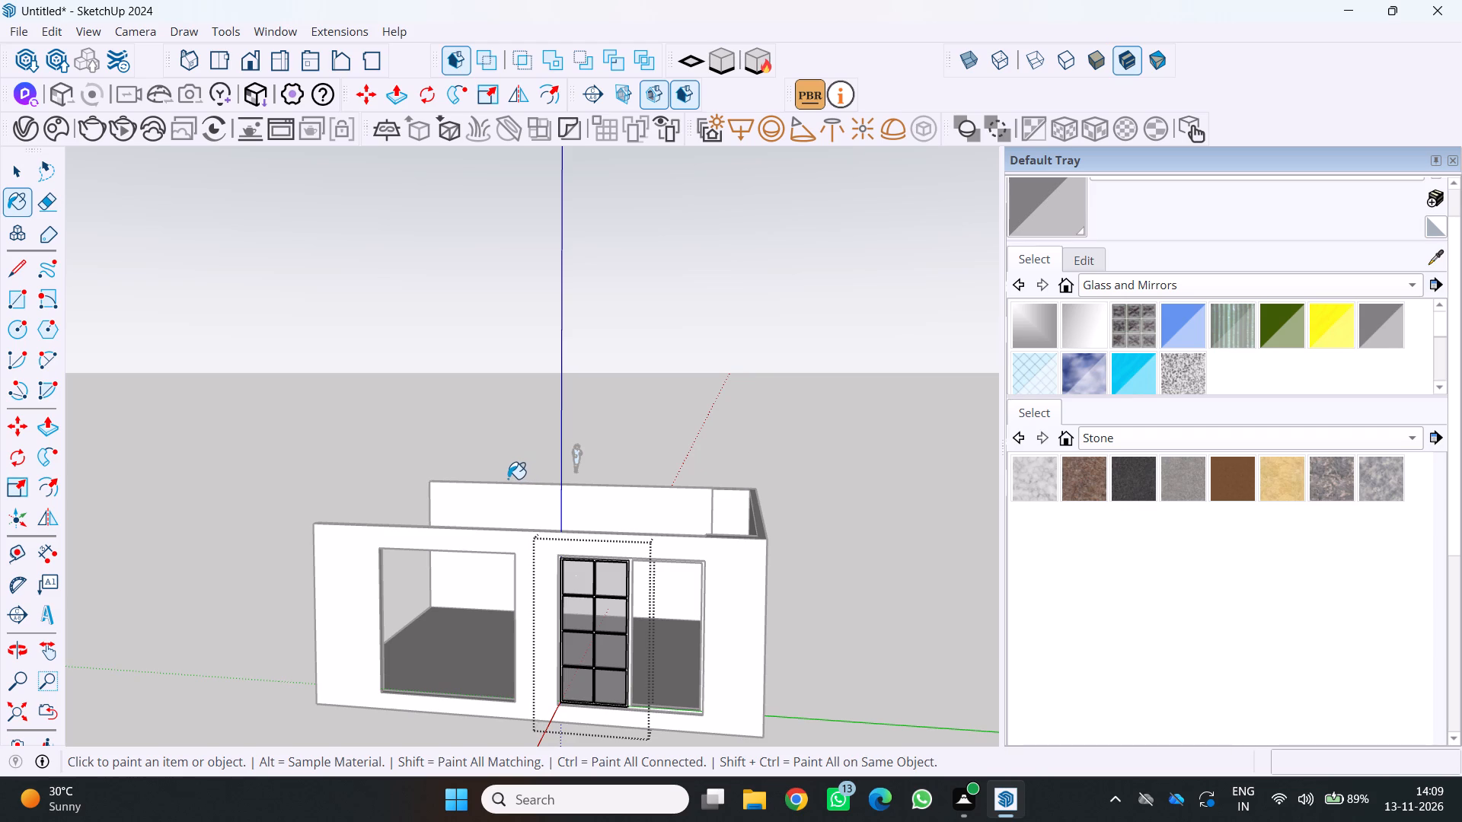
scroll(506, 477, down, 2)
middle_drag(506, 476, 592, 459)
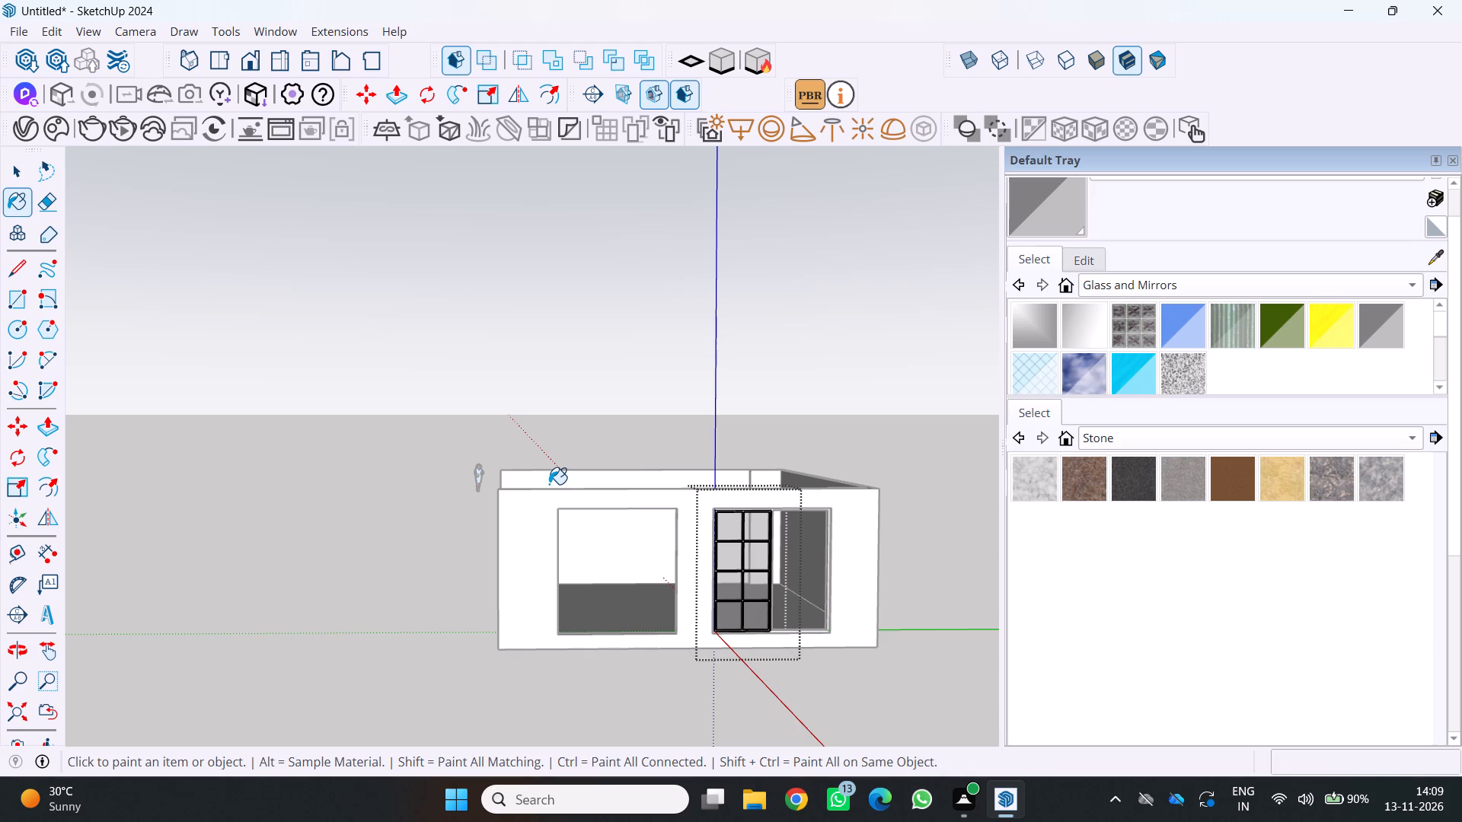
scroll(549, 484, down, 1)
middle_drag(592, 493, 577, 507)
middle_click(576, 507)
scroll(648, 548, up, 3)
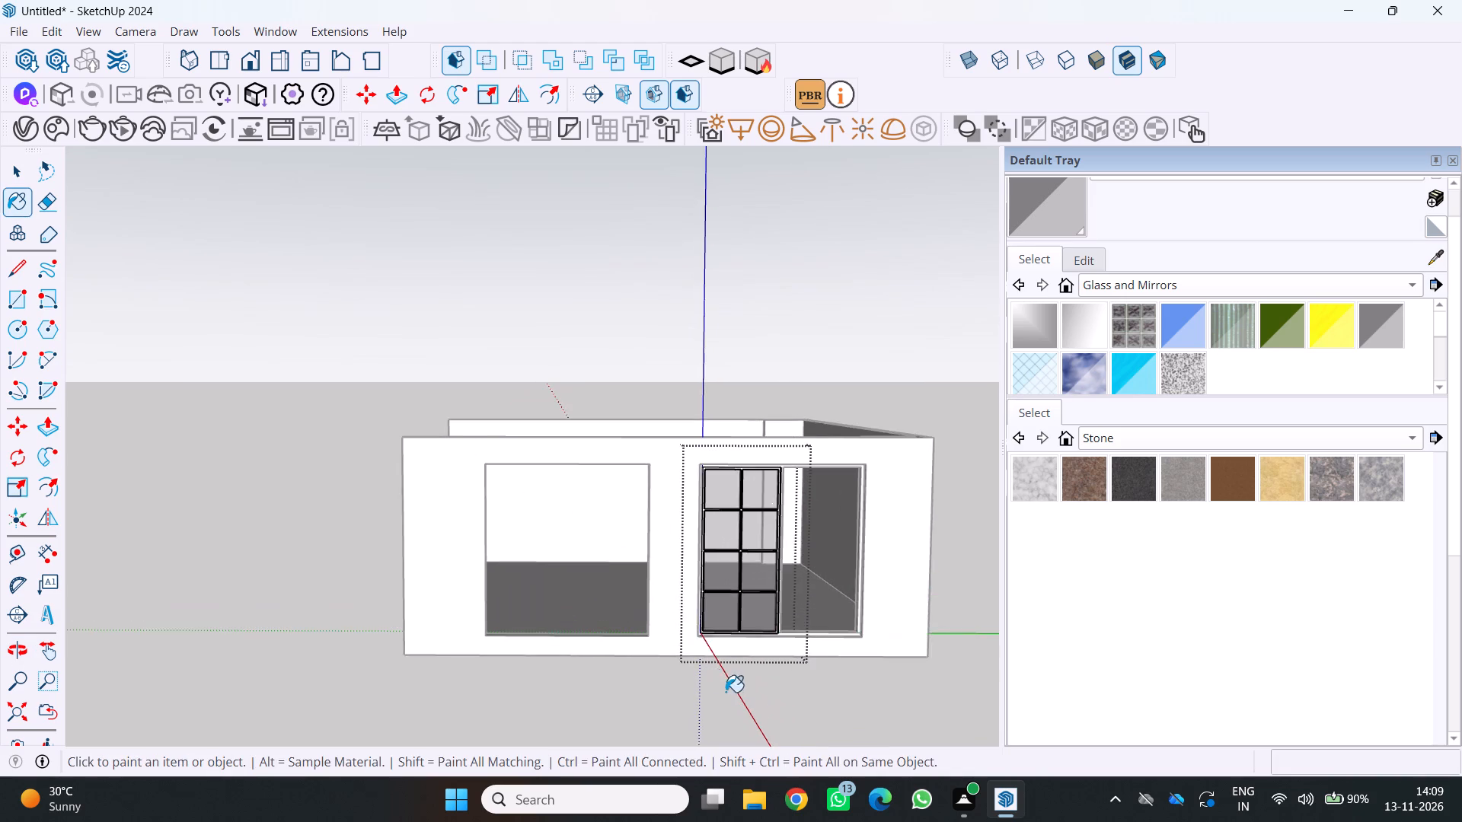
scroll(726, 692, up, 2)
middle_drag(717, 690, 666, 683)
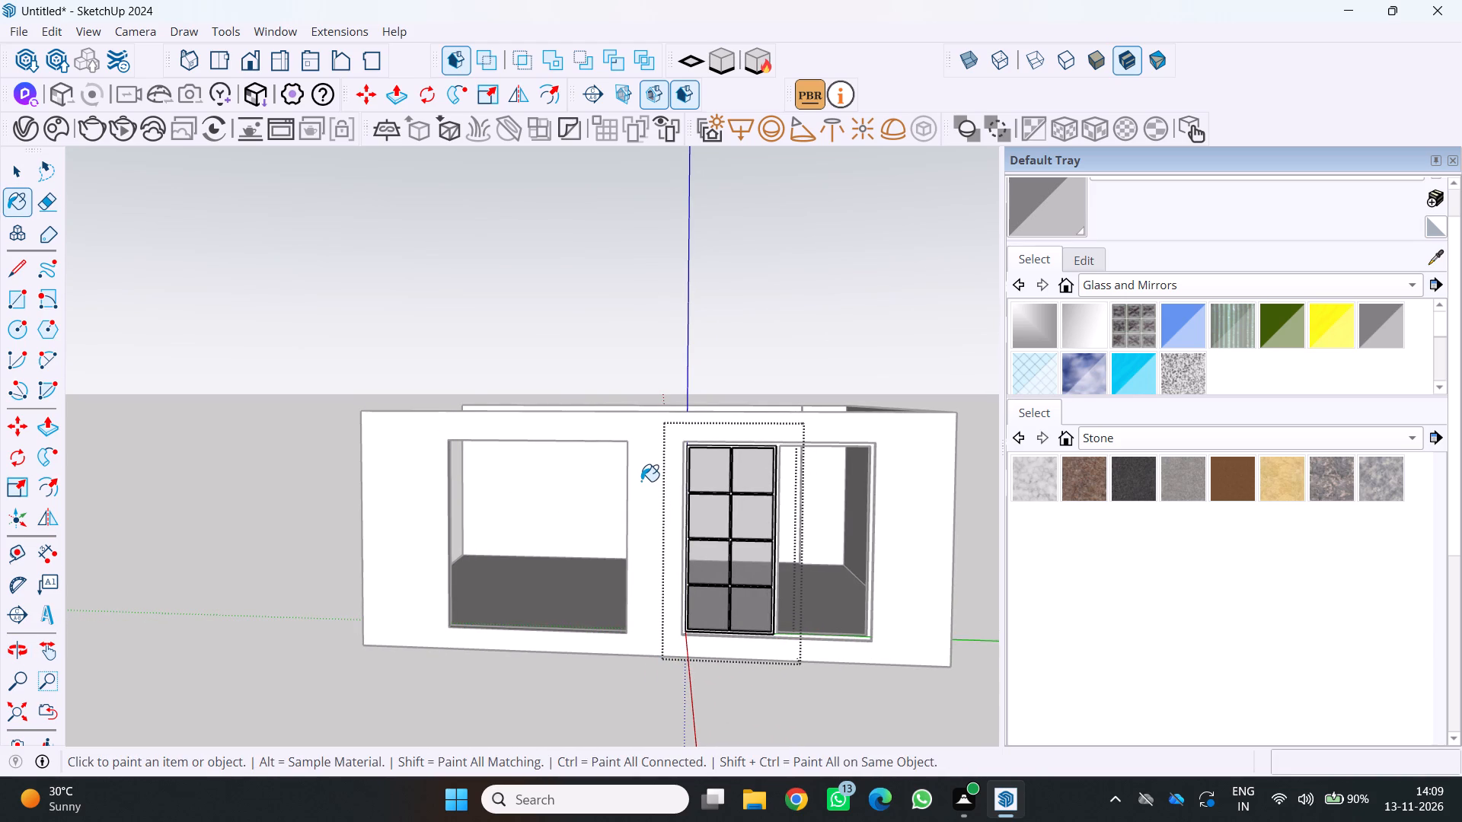
scroll(701, 526, up, 1)
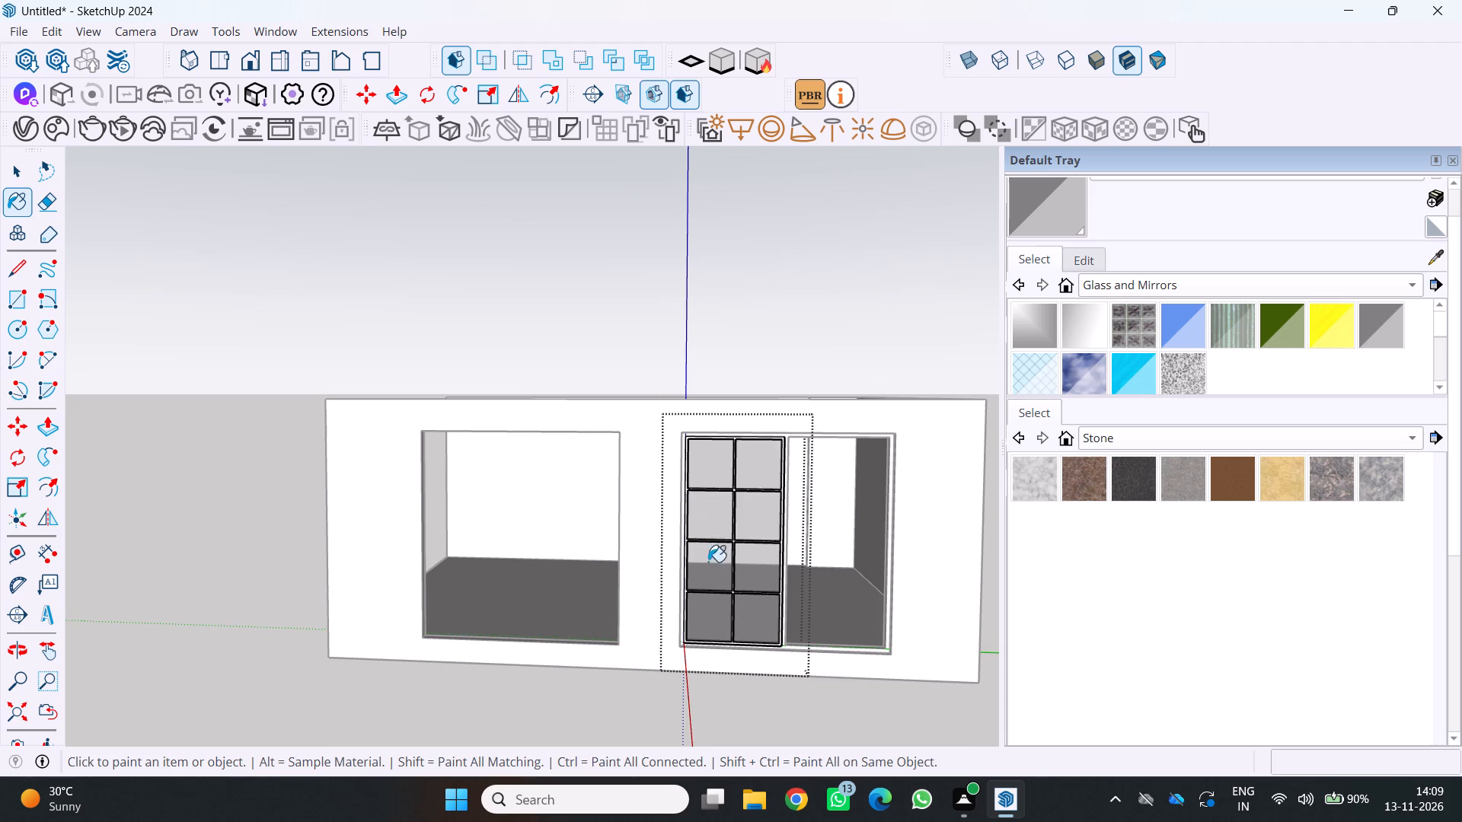
Exit editing of the window panel group.
key(space)
middle_drag(701, 562, 634, 580)
key(space)
click(685, 679)
scroll(682, 668, up, 1)
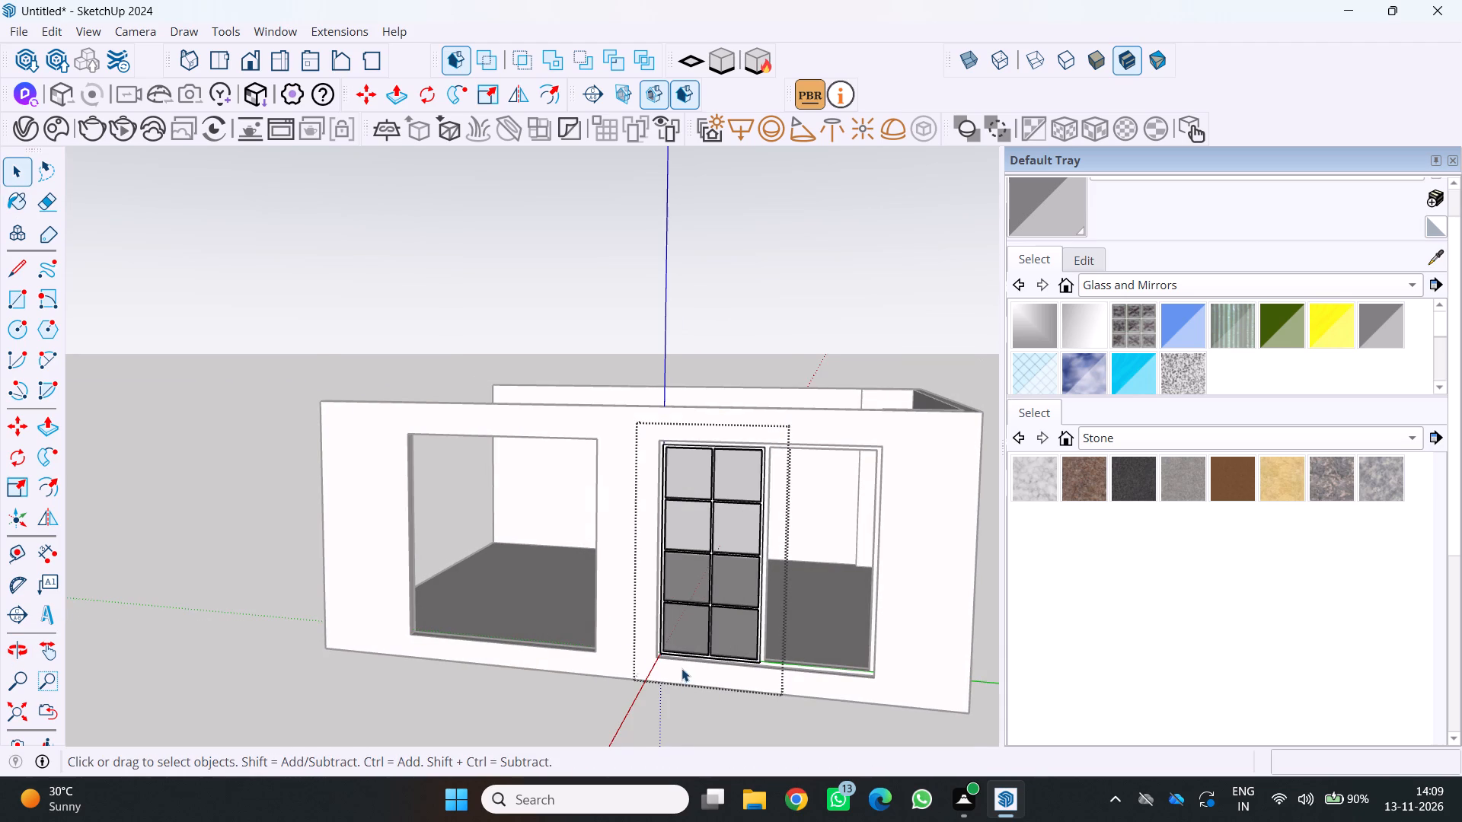
scroll(682, 668, up, 2)
key(space)
double_click(484, 708)
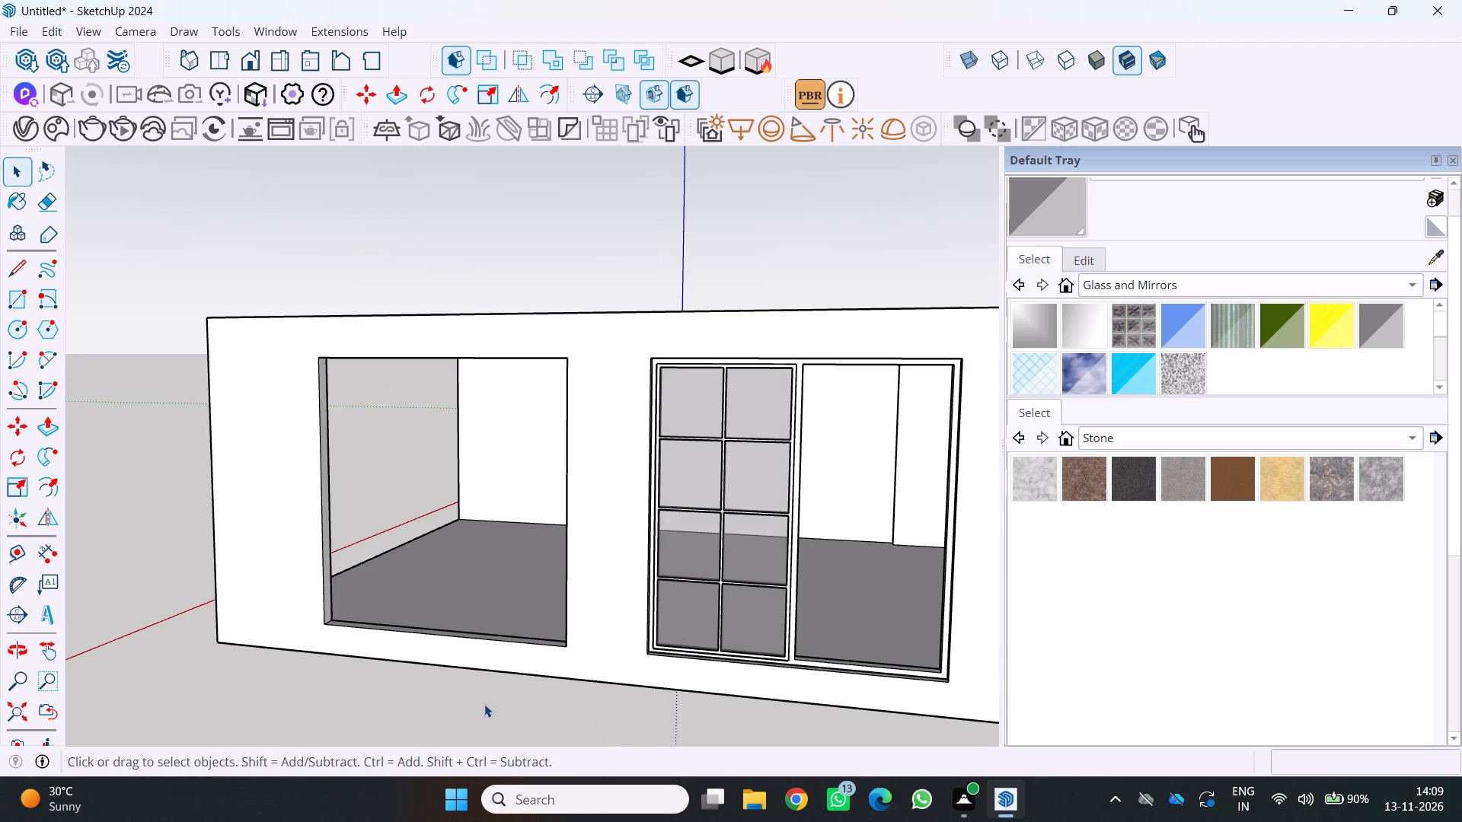
Copy the glazed window panel from its lower-left corner about 123 cm sideways into the empty half of the same opening.
scroll(626, 662, up, 9)
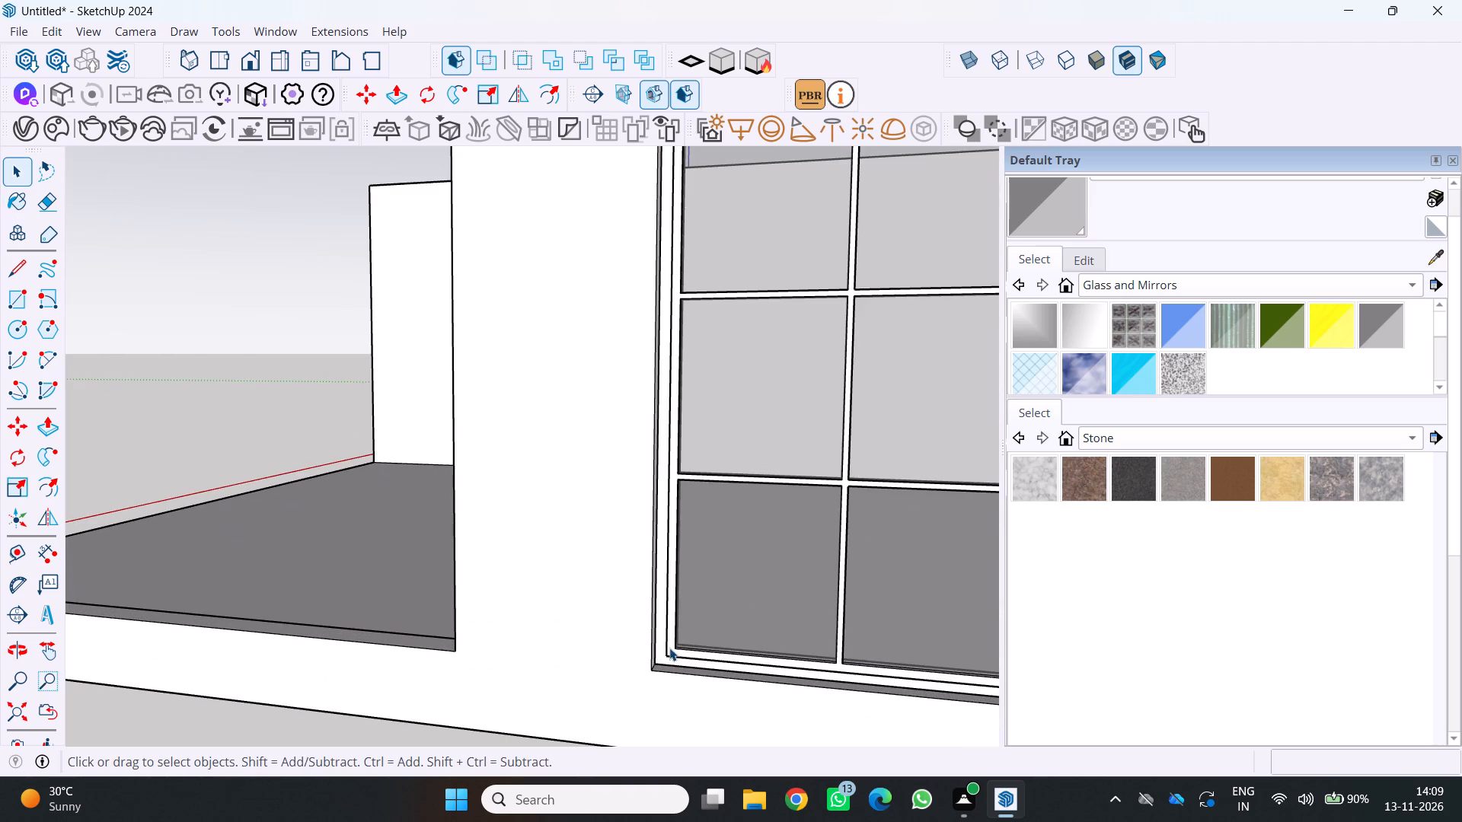
click(669, 648)
scroll(594, 612, down, 6)
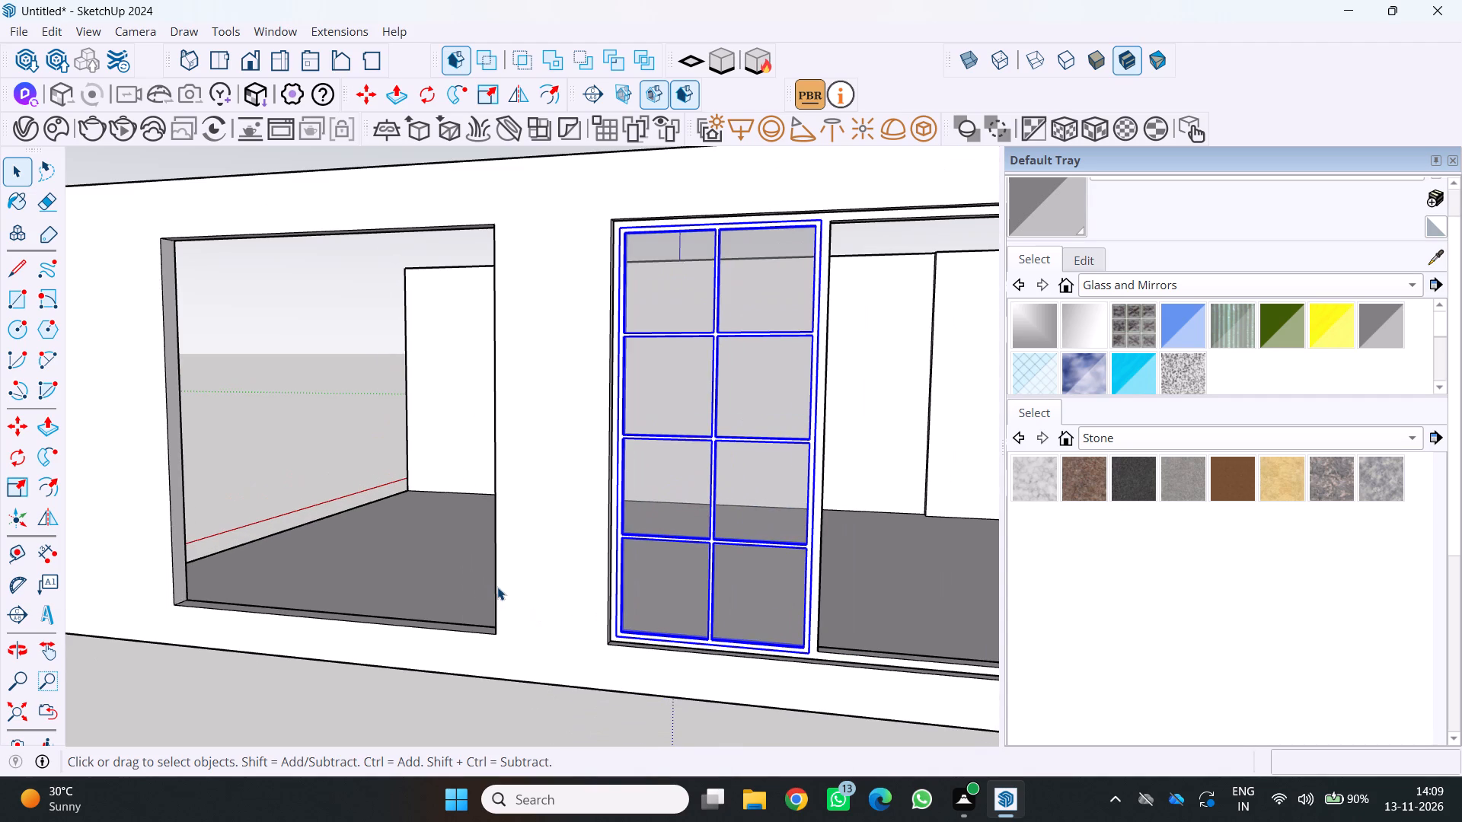
key(m)
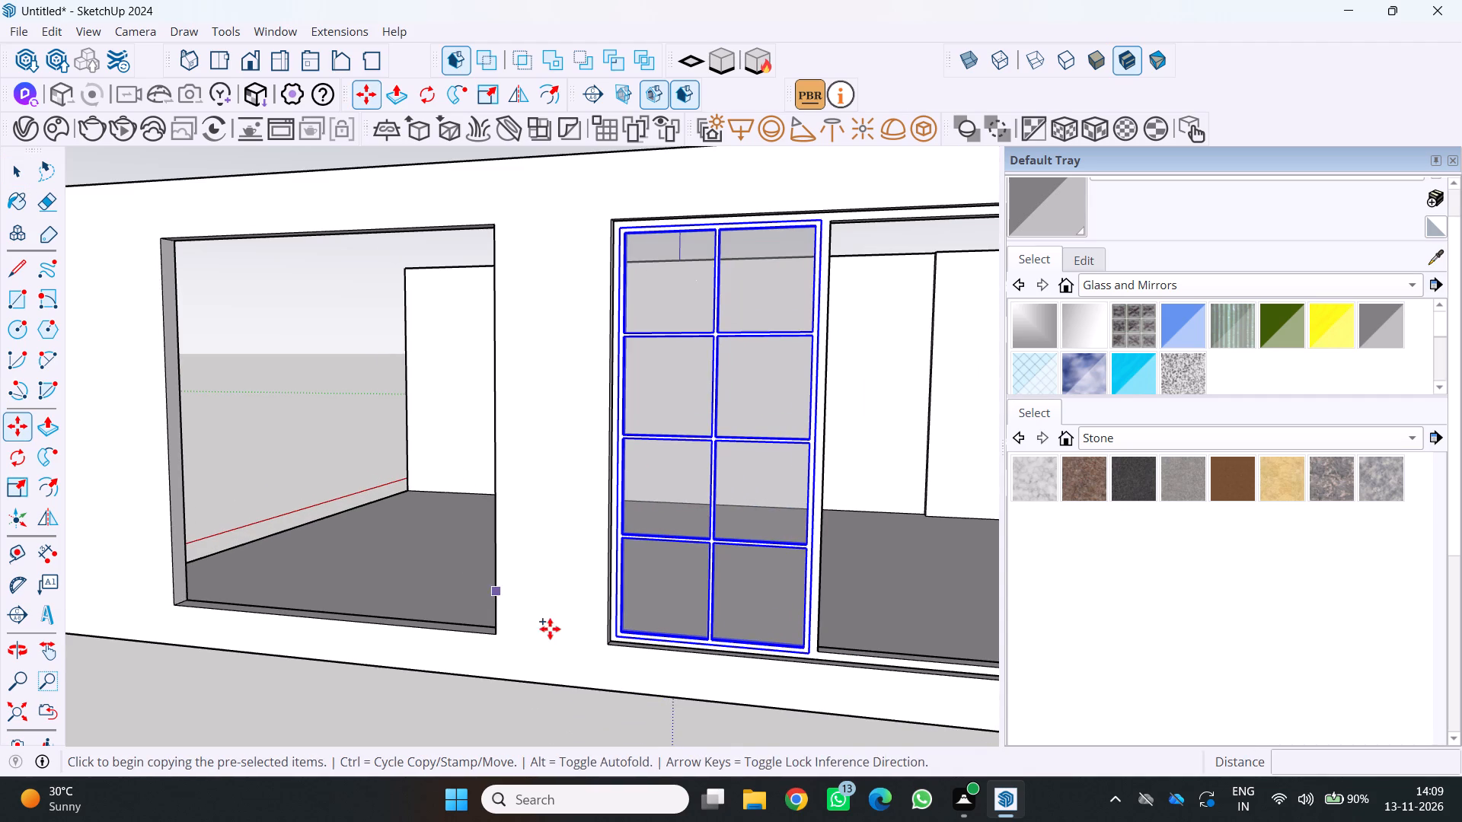
scroll(605, 645, up, 11)
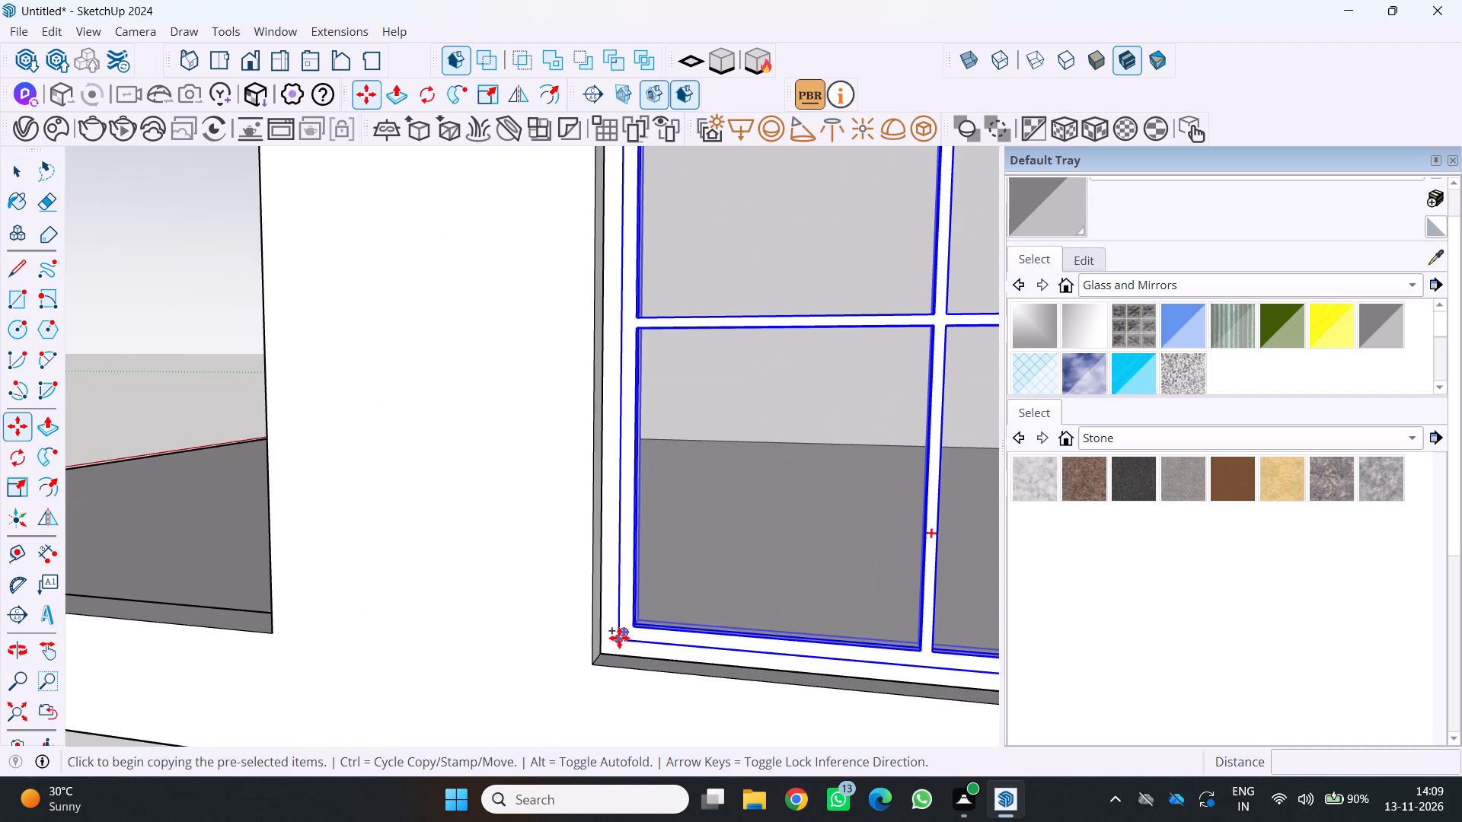
click(619, 638)
scroll(618, 632, down, 15)
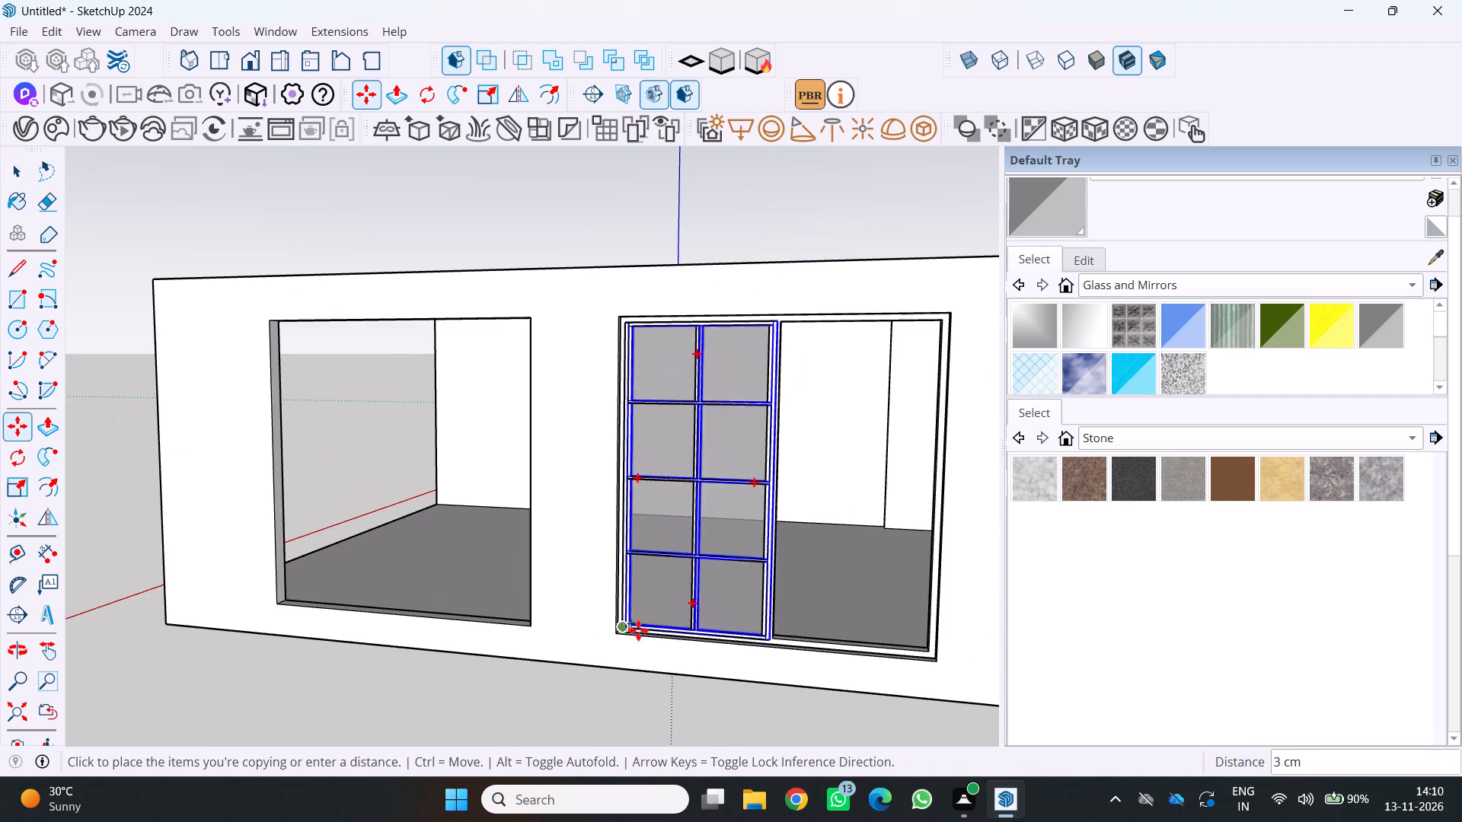
scroll(769, 622, up, 6)
click(771, 636)
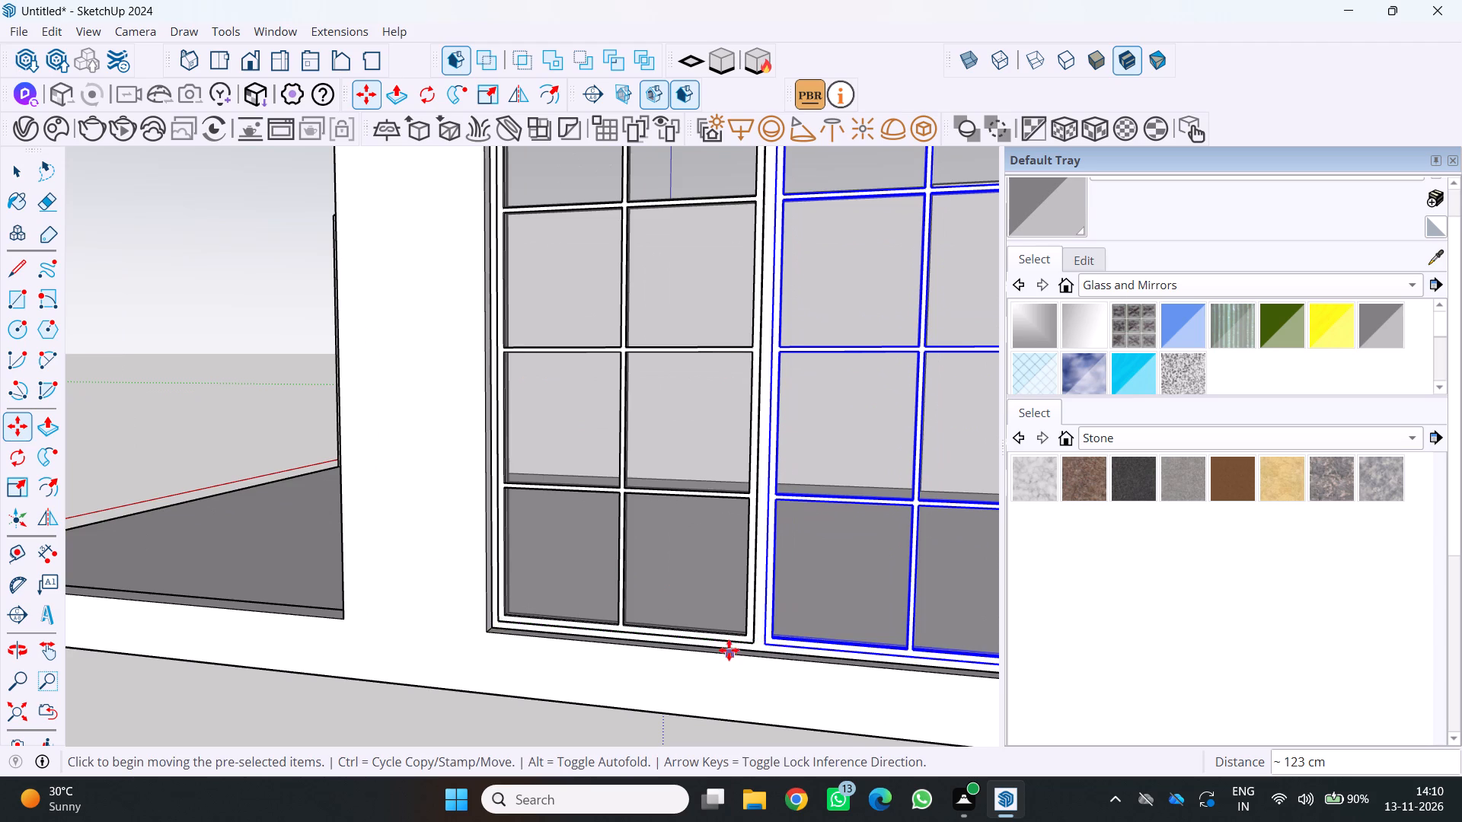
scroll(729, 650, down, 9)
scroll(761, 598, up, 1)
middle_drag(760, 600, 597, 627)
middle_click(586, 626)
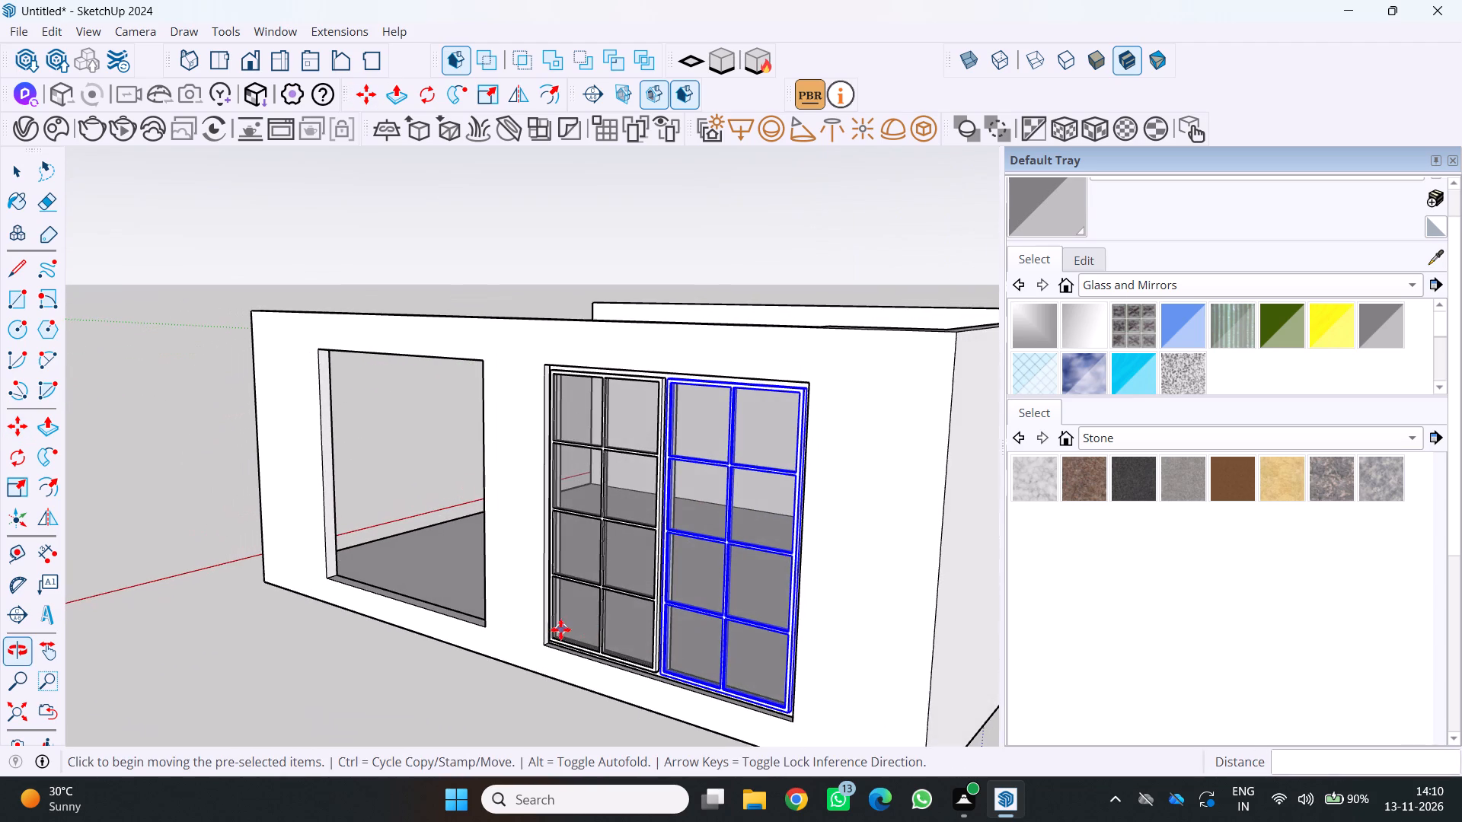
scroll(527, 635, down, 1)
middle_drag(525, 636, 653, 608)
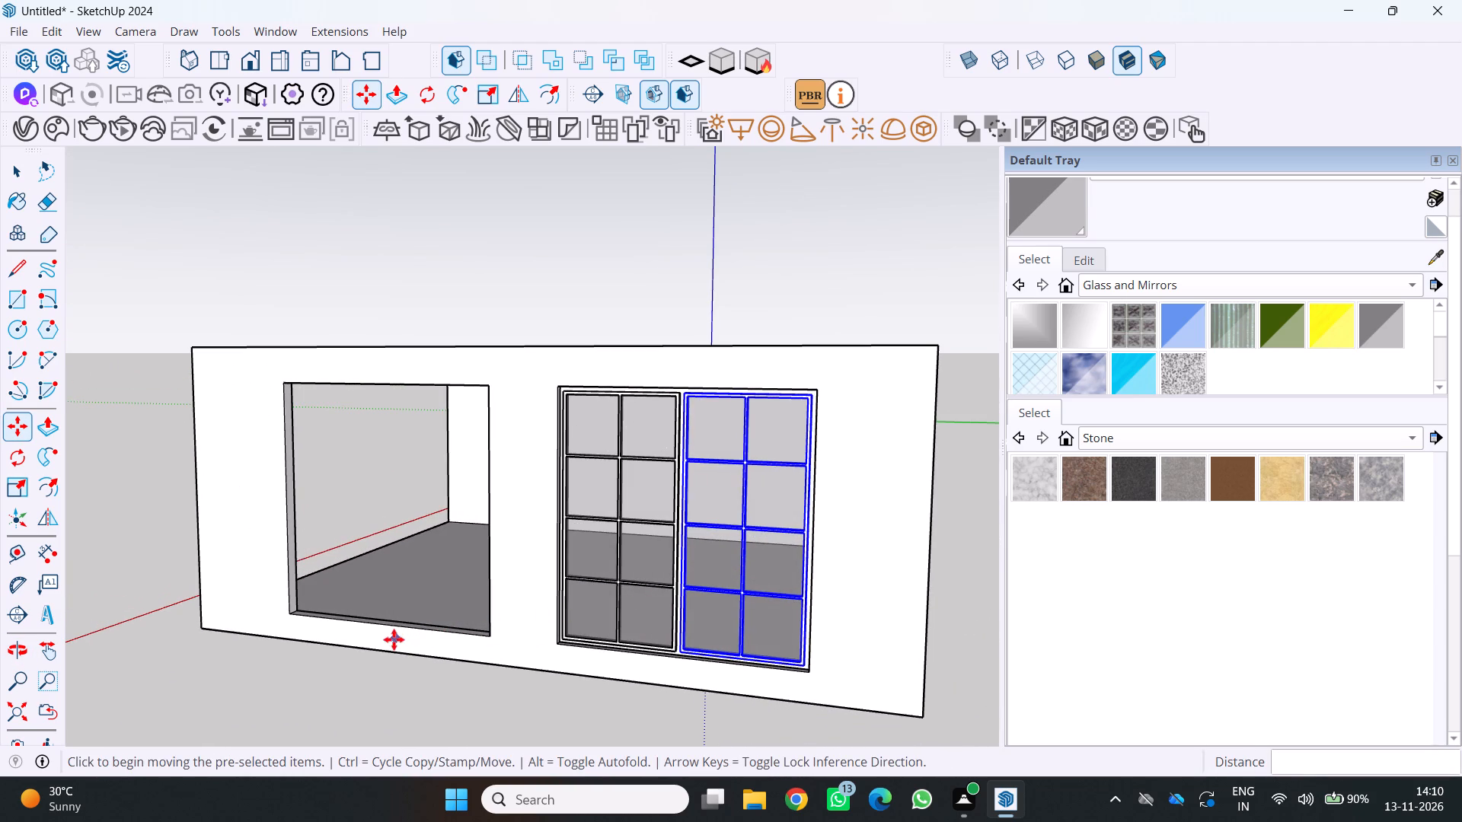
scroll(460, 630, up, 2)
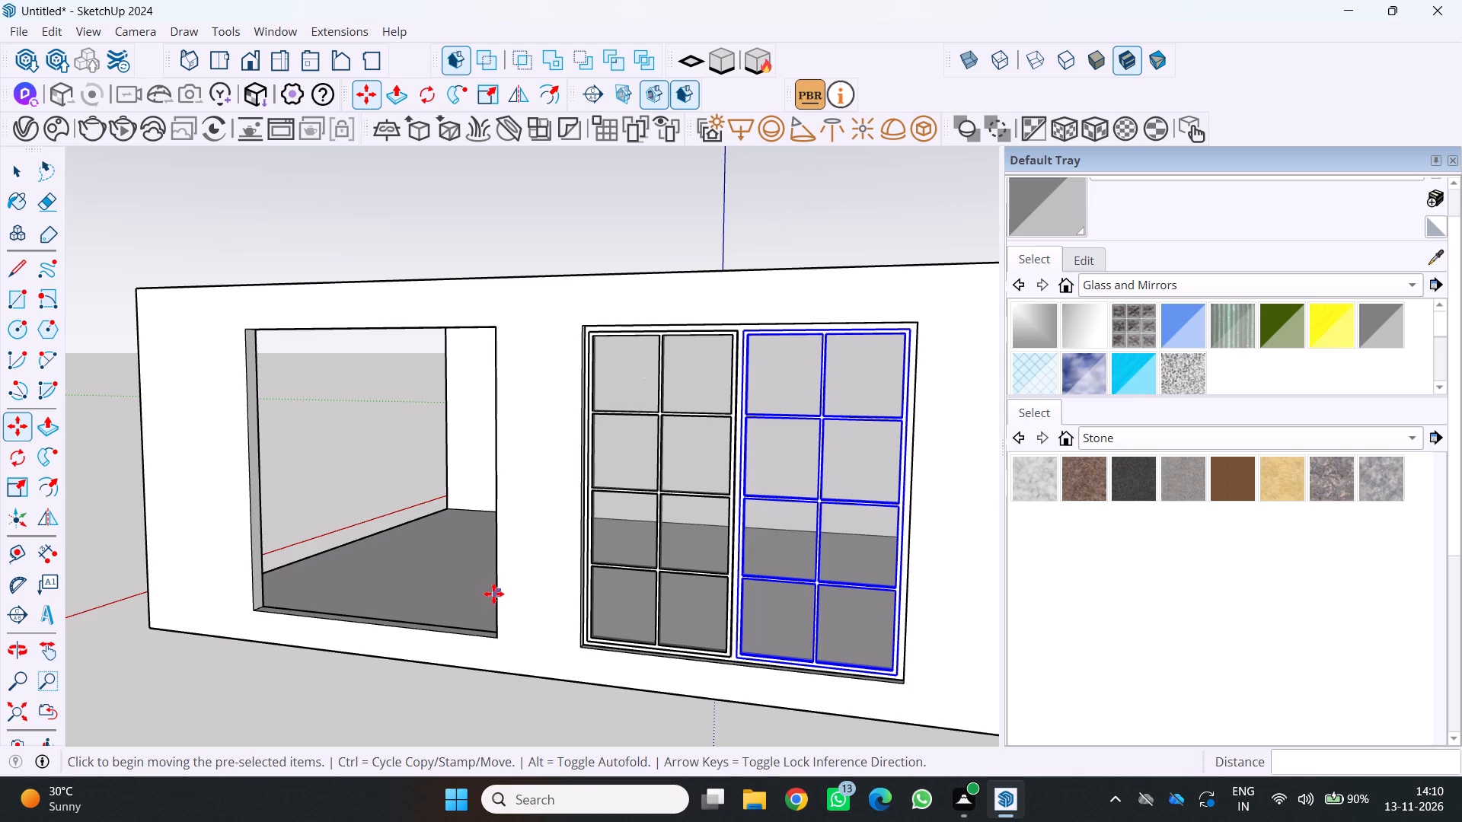
Examine the two glazed panels in the window opening and the surrounding wall from different distances and angles.
scroll(544, 603, down, 2)
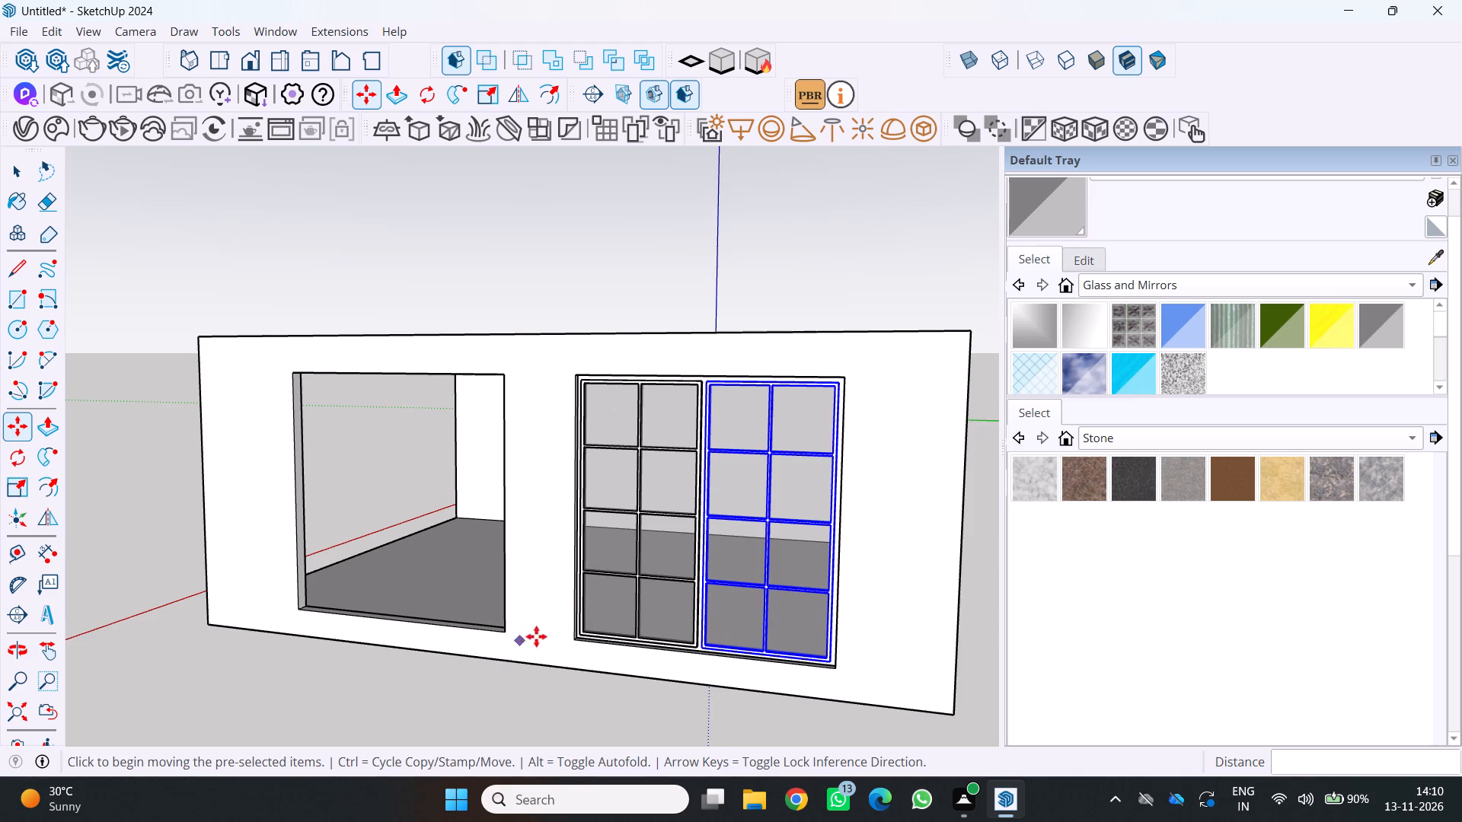
scroll(498, 632, down, 2)
middle_drag(506, 629, 570, 612)
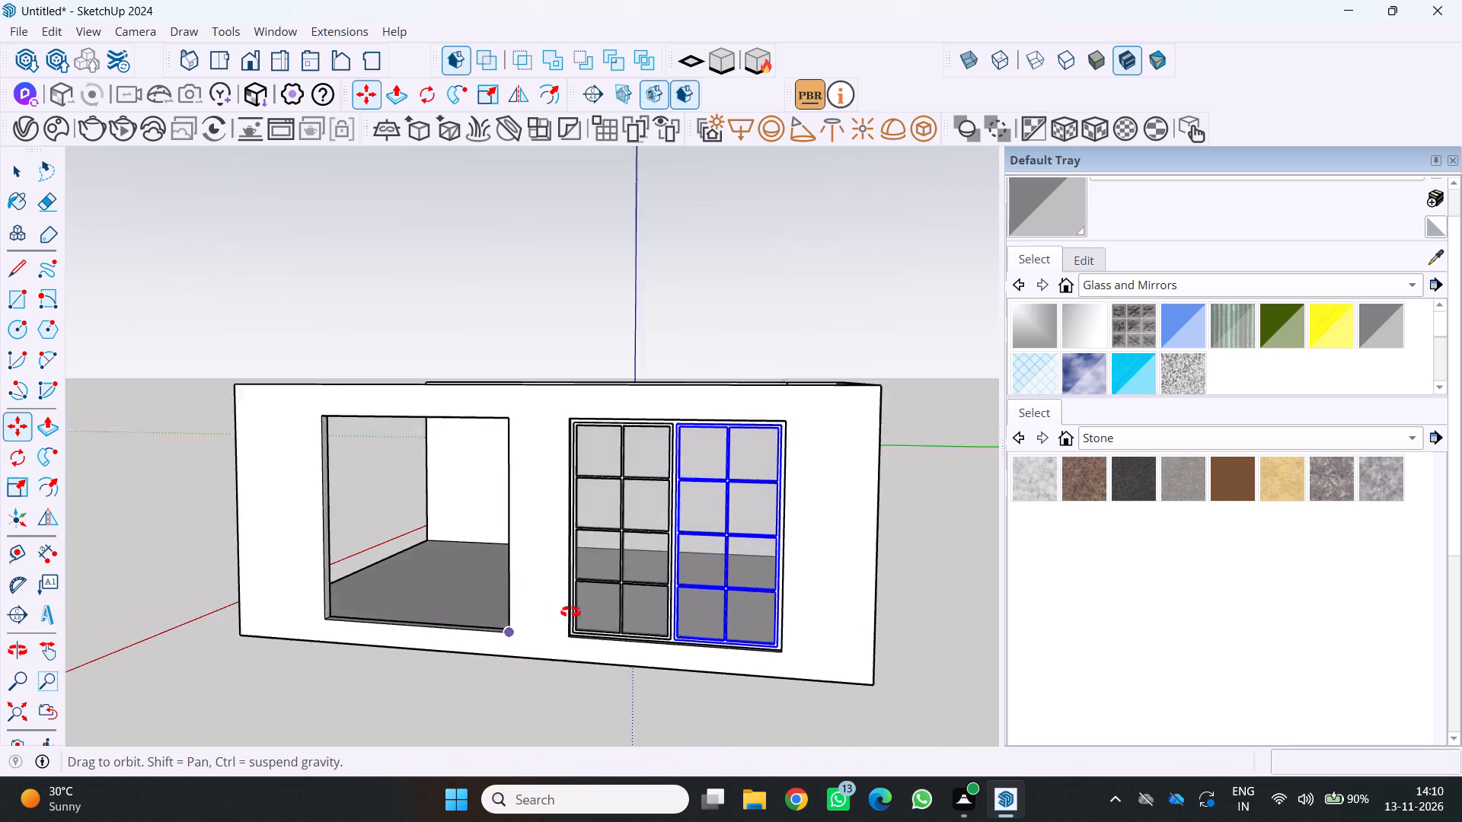
middle_drag(570, 612, 581, 609)
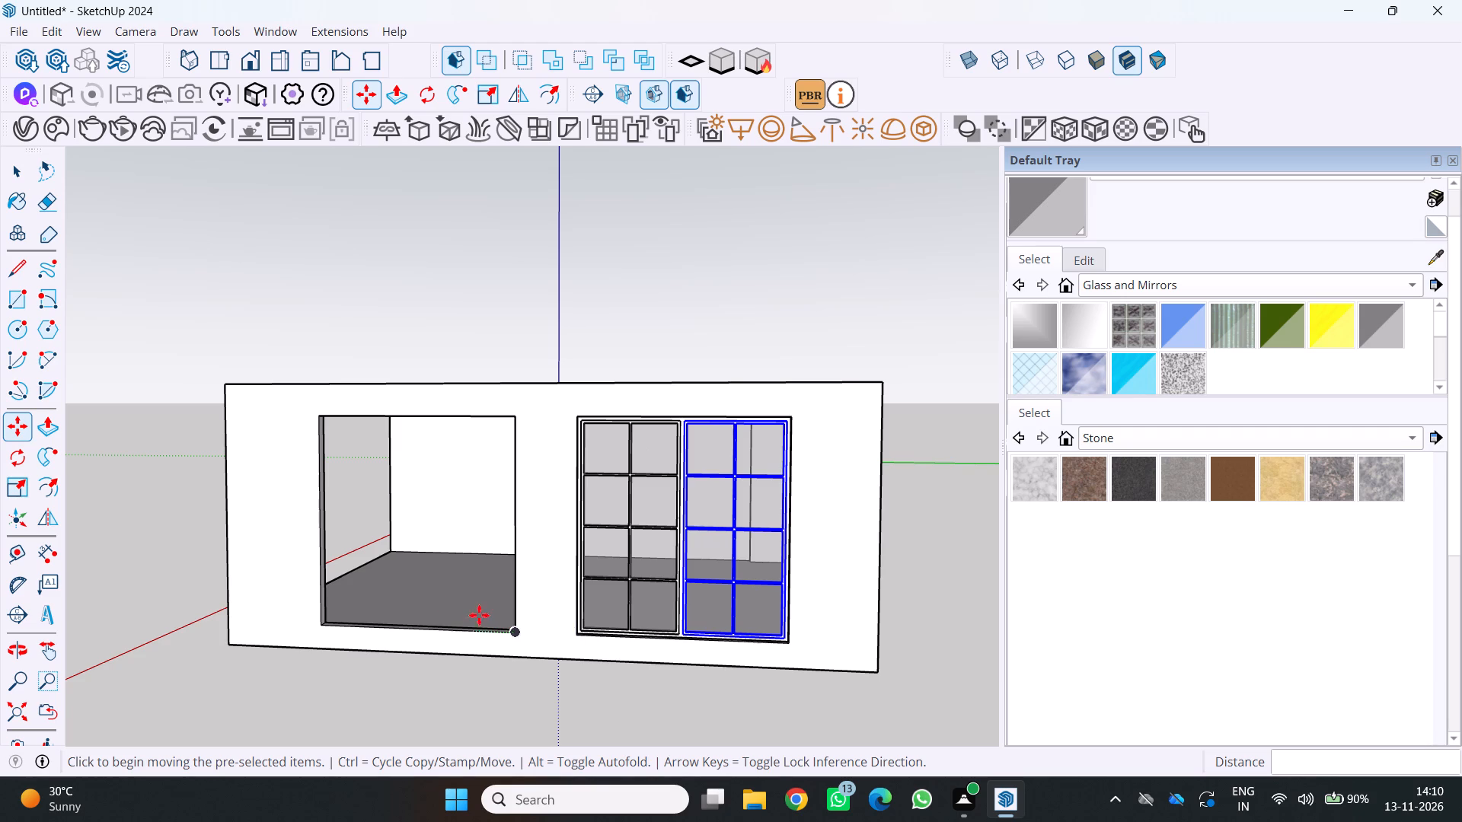
scroll(479, 615, down, 2)
scroll(618, 597, up, 2)
key(space)
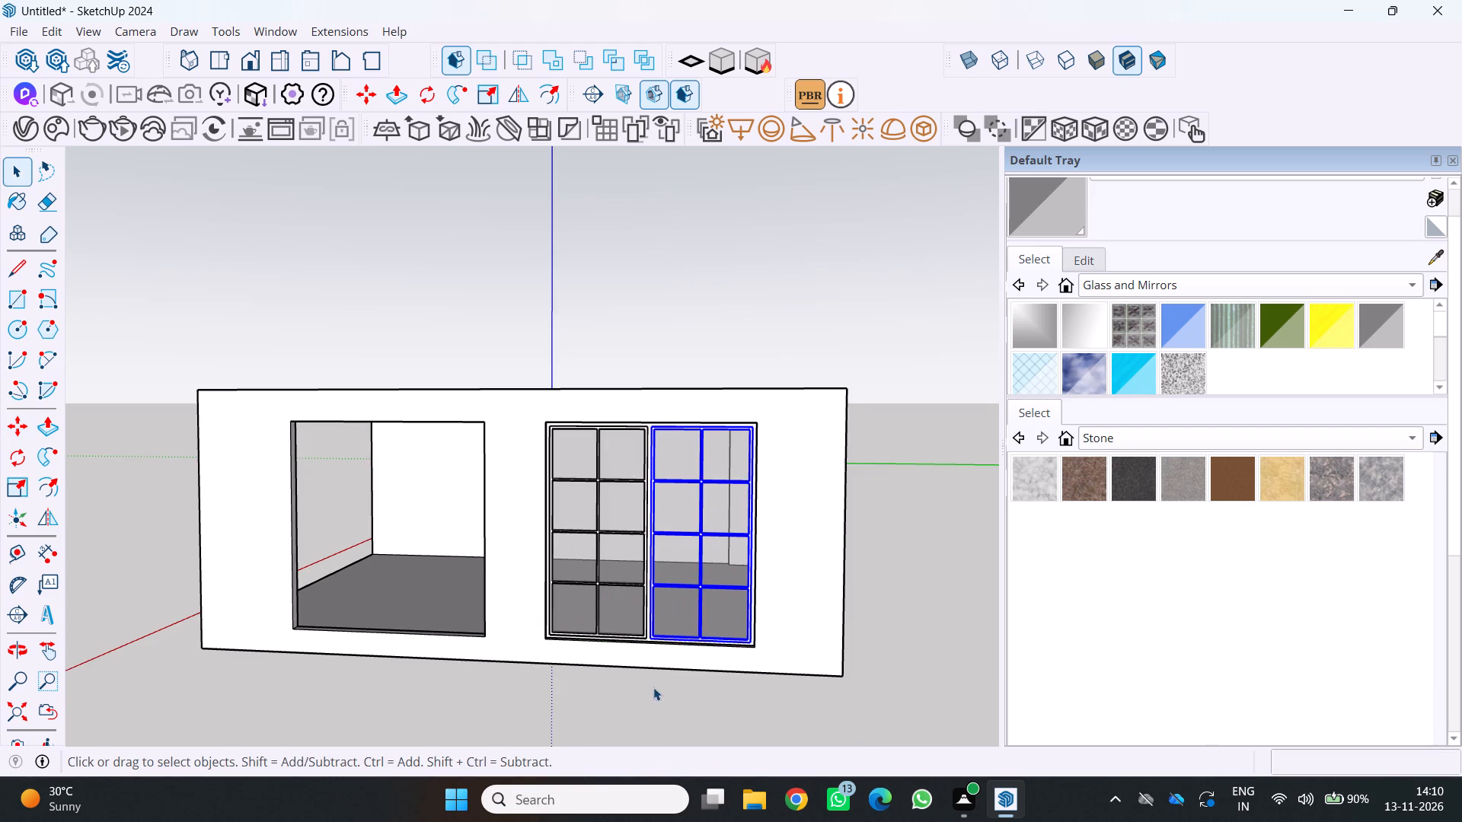
click(653, 687)
scroll(634, 613, up, 3)
middle_drag(629, 614, 599, 650)
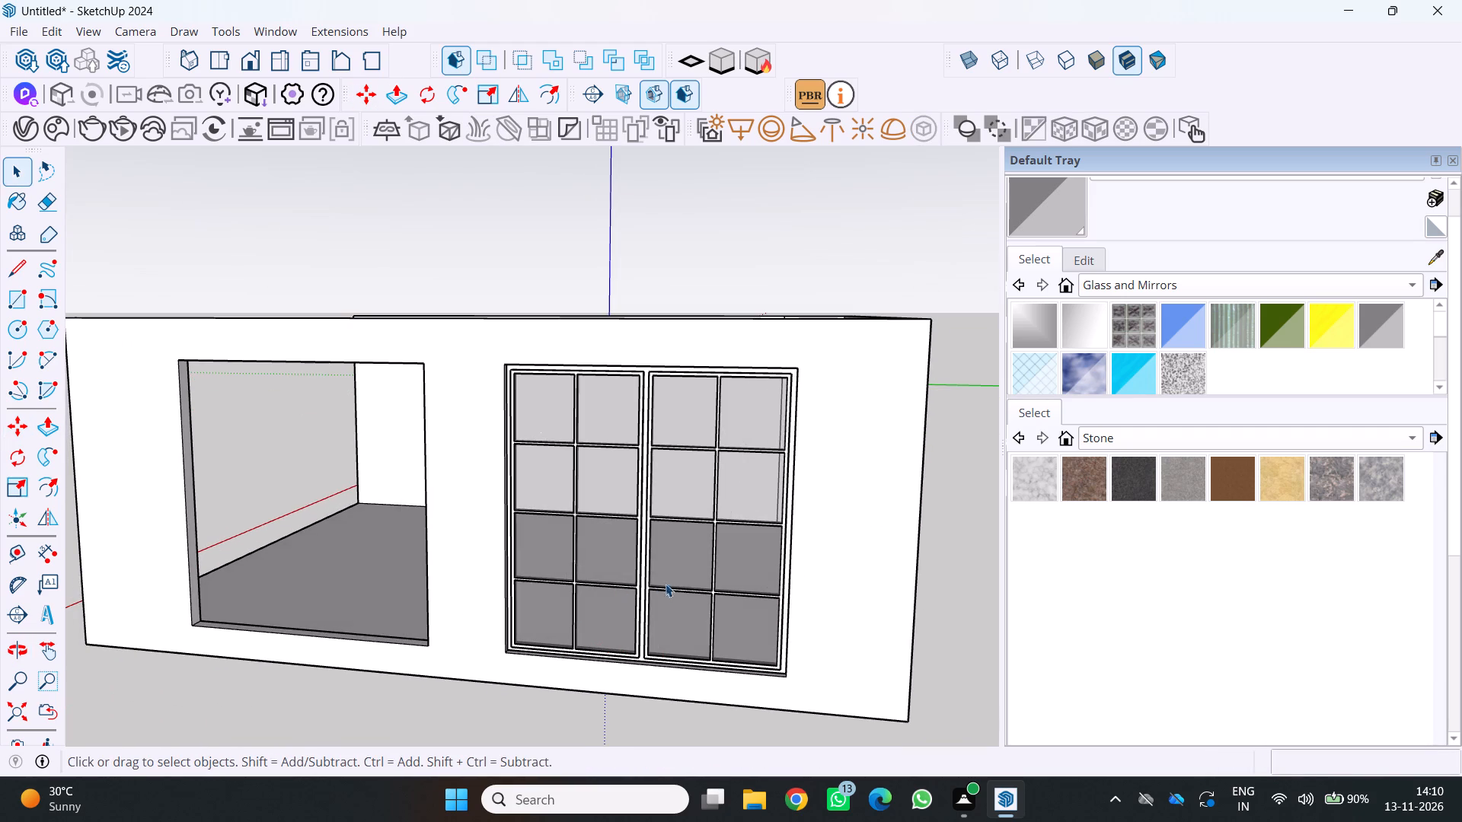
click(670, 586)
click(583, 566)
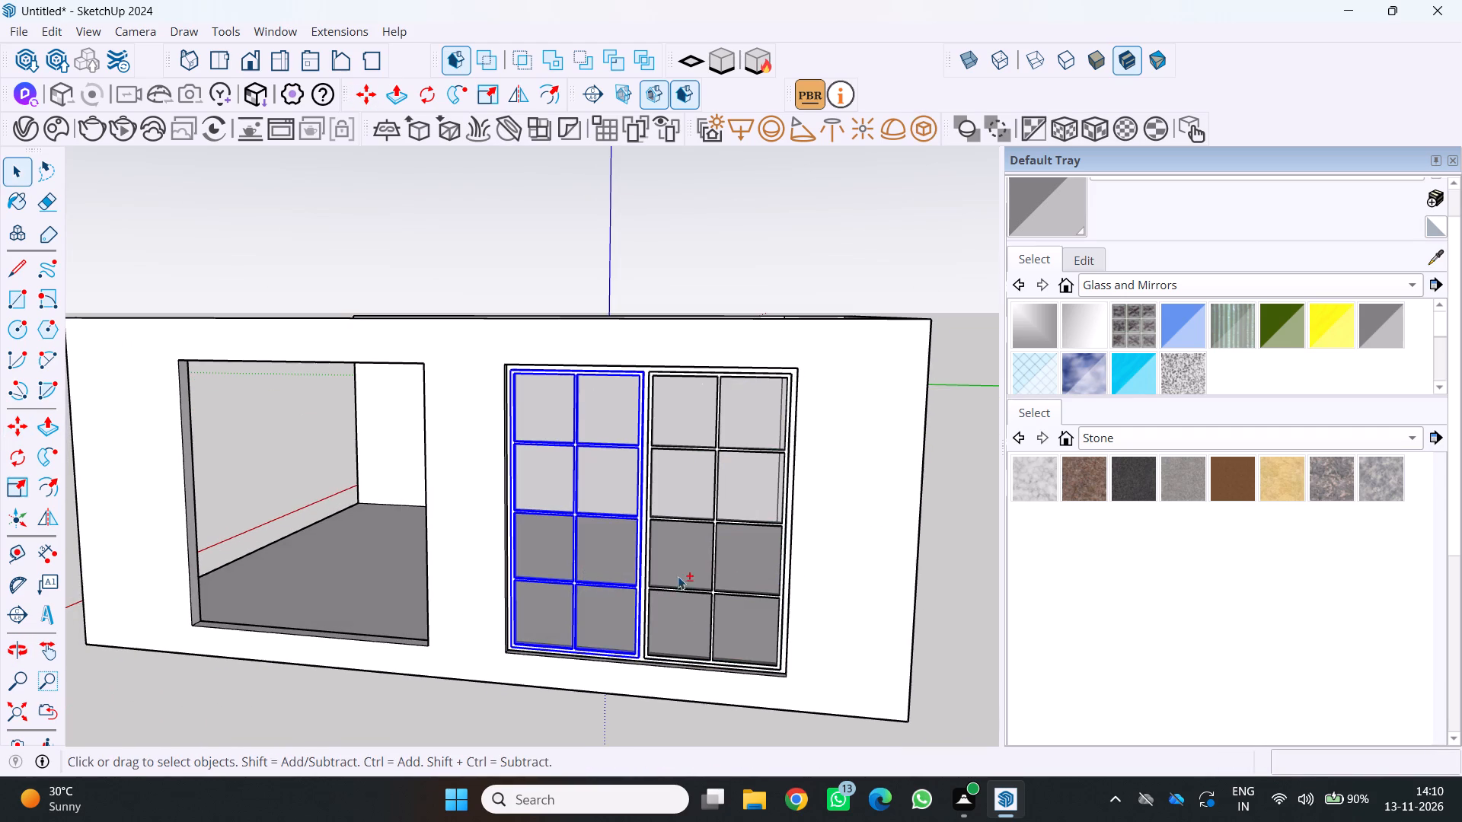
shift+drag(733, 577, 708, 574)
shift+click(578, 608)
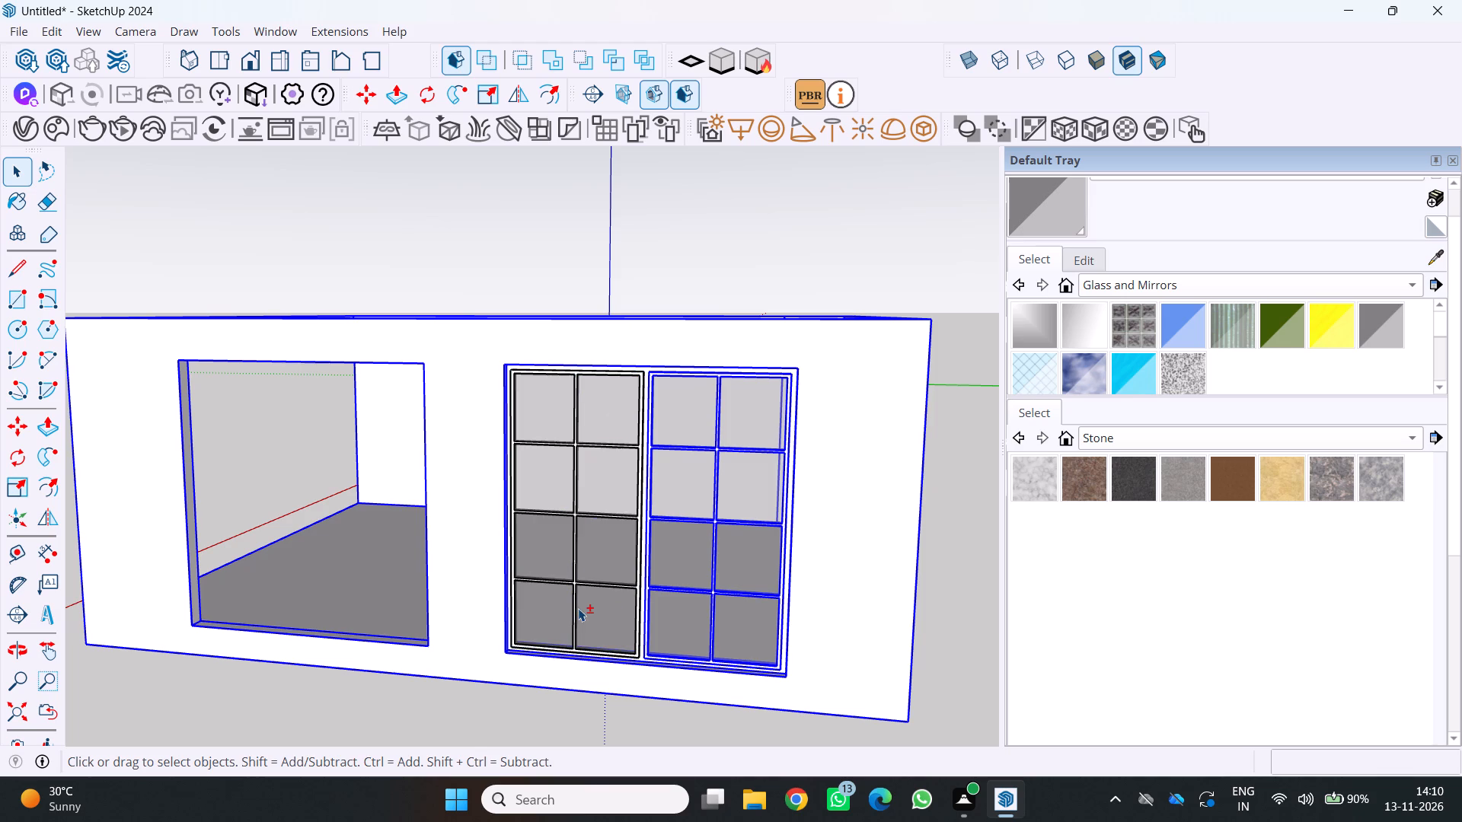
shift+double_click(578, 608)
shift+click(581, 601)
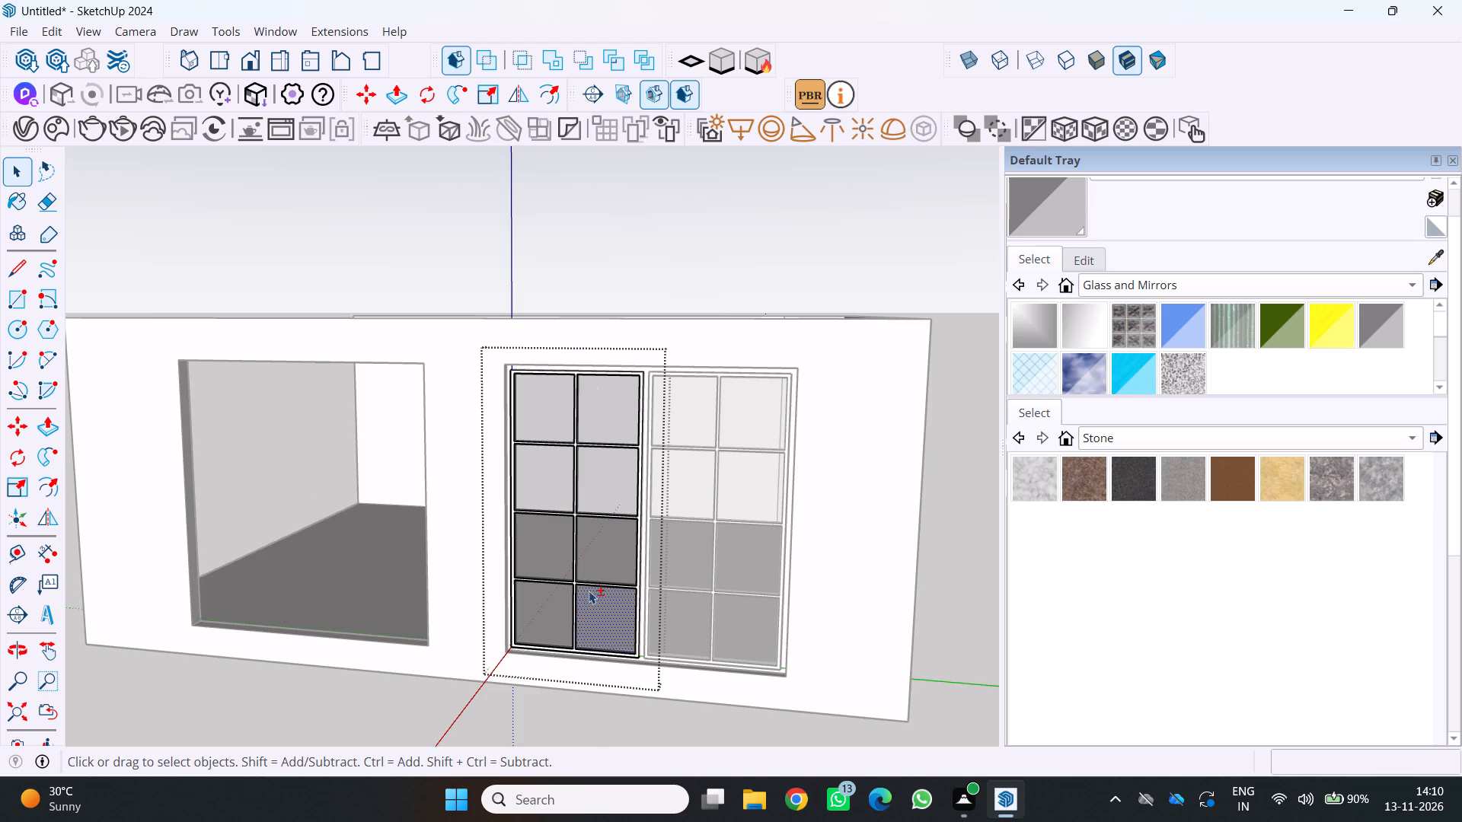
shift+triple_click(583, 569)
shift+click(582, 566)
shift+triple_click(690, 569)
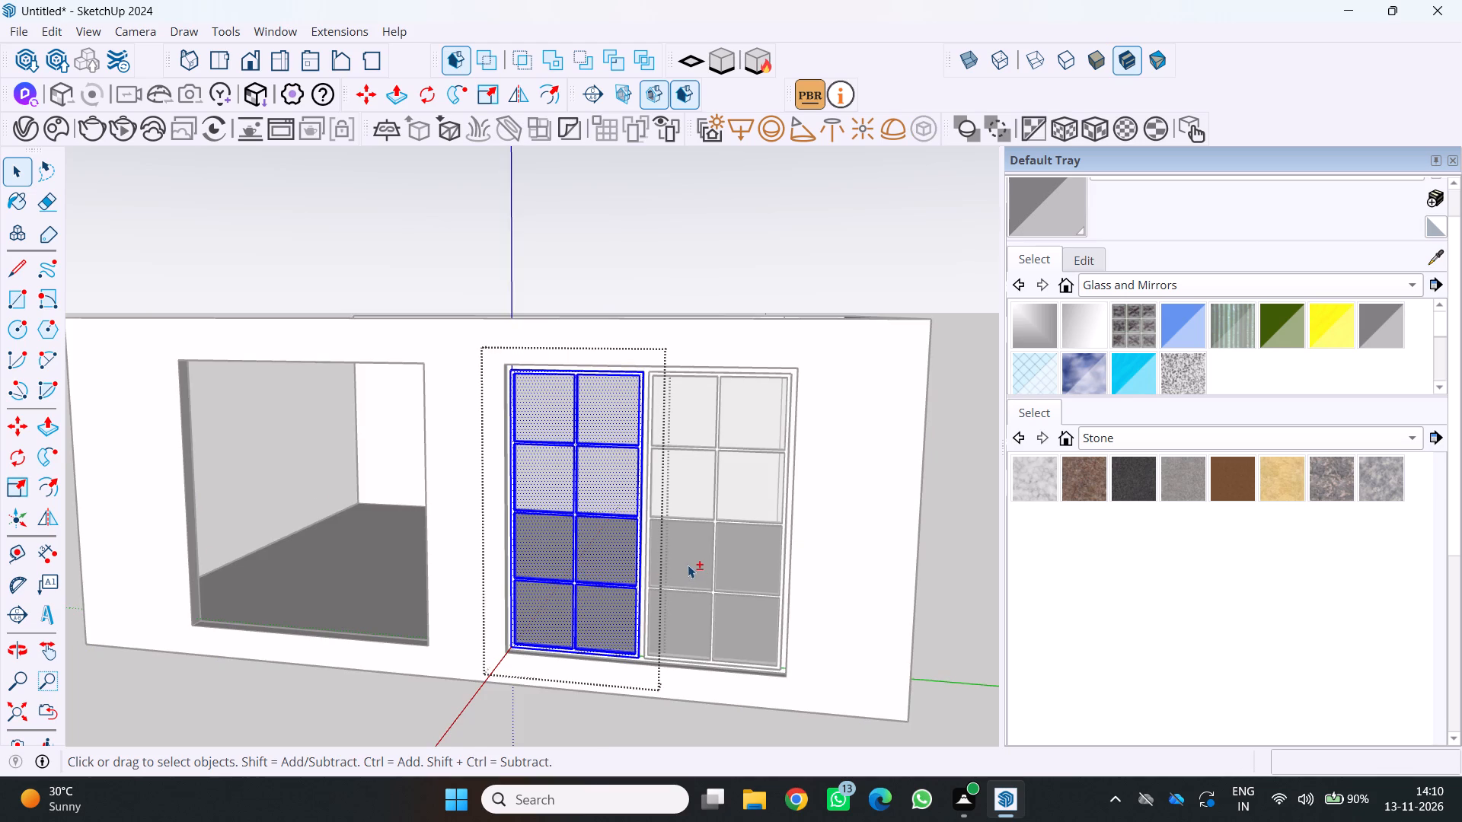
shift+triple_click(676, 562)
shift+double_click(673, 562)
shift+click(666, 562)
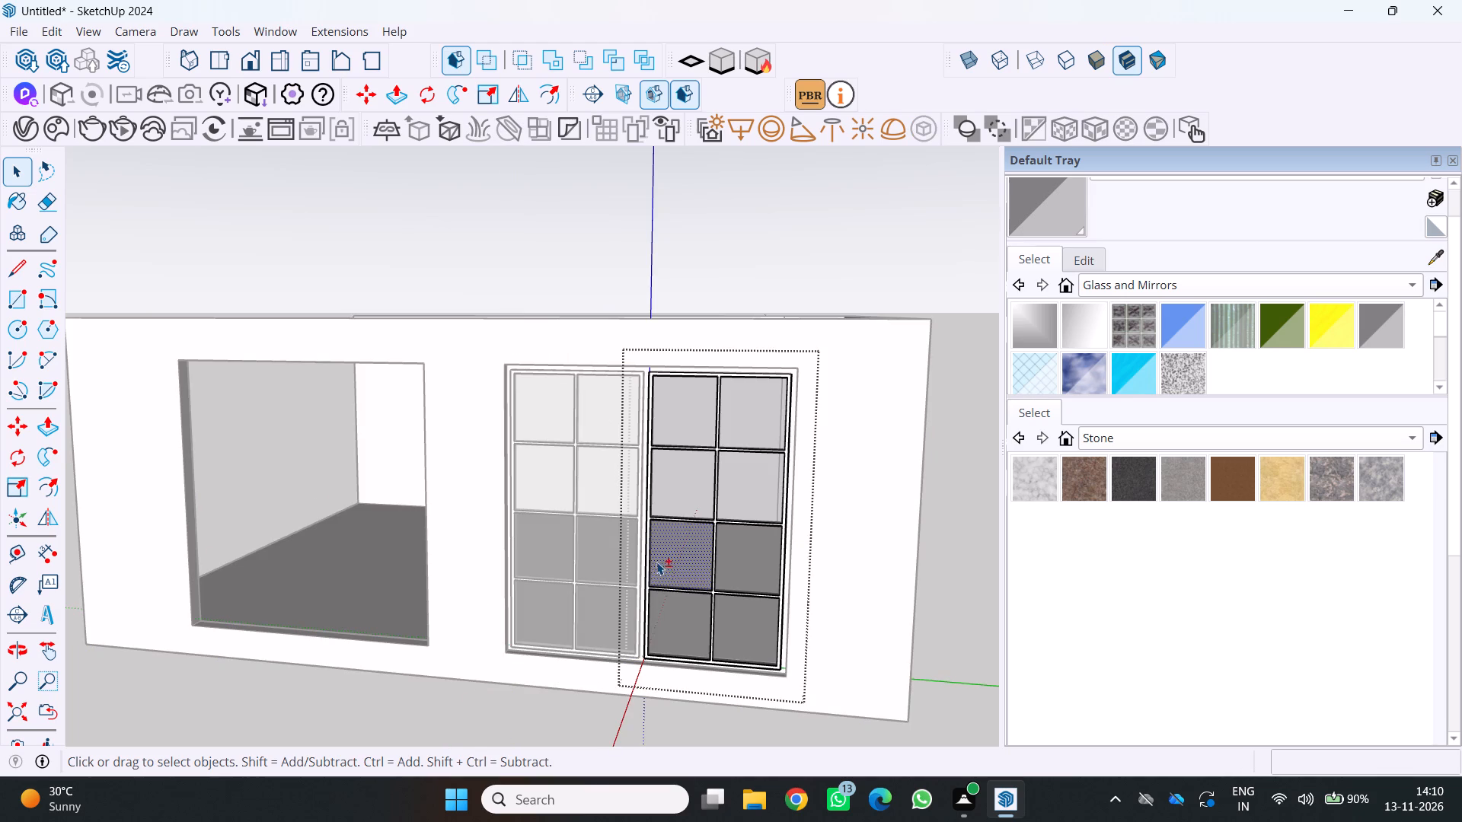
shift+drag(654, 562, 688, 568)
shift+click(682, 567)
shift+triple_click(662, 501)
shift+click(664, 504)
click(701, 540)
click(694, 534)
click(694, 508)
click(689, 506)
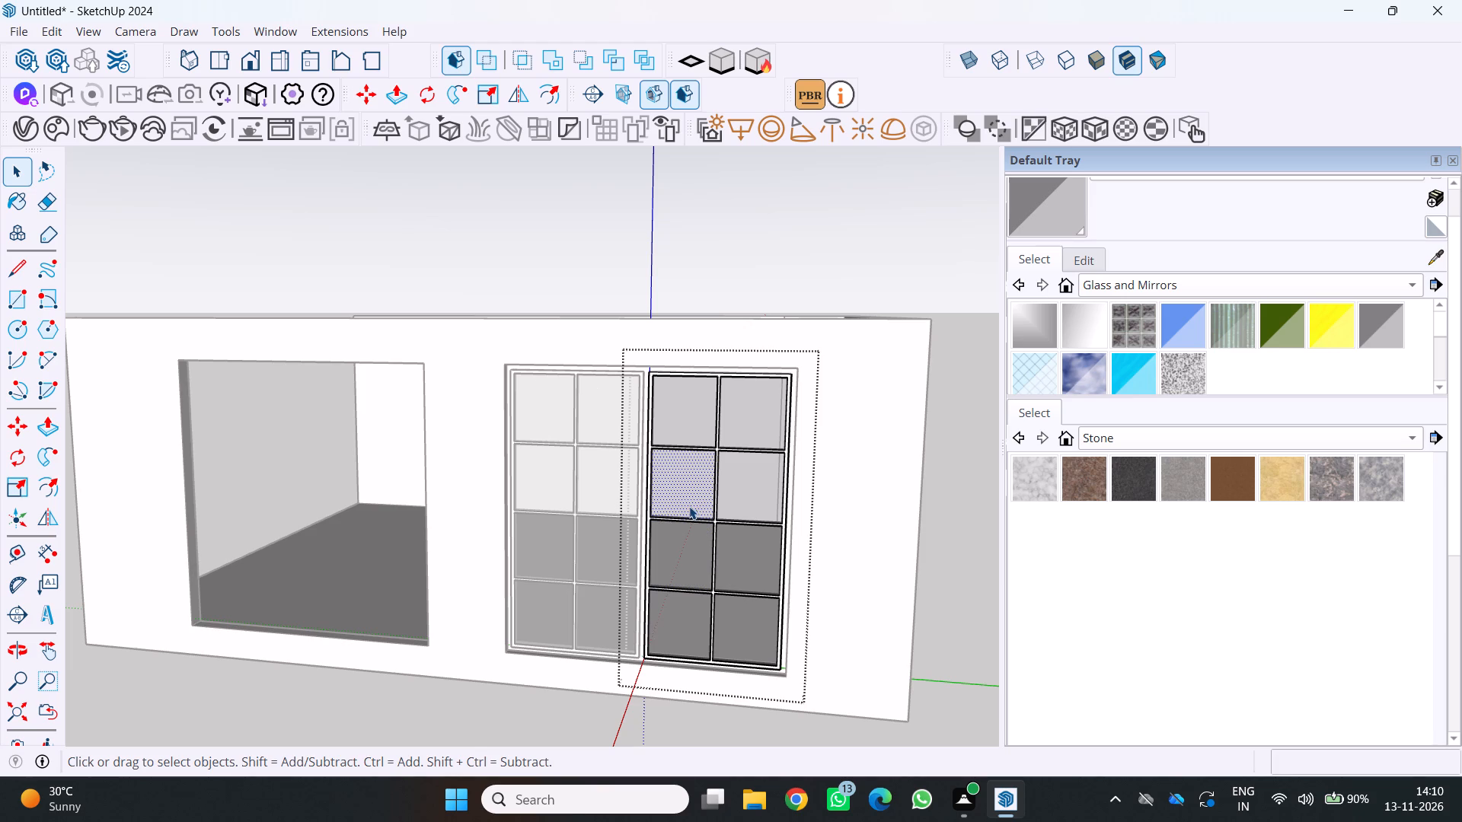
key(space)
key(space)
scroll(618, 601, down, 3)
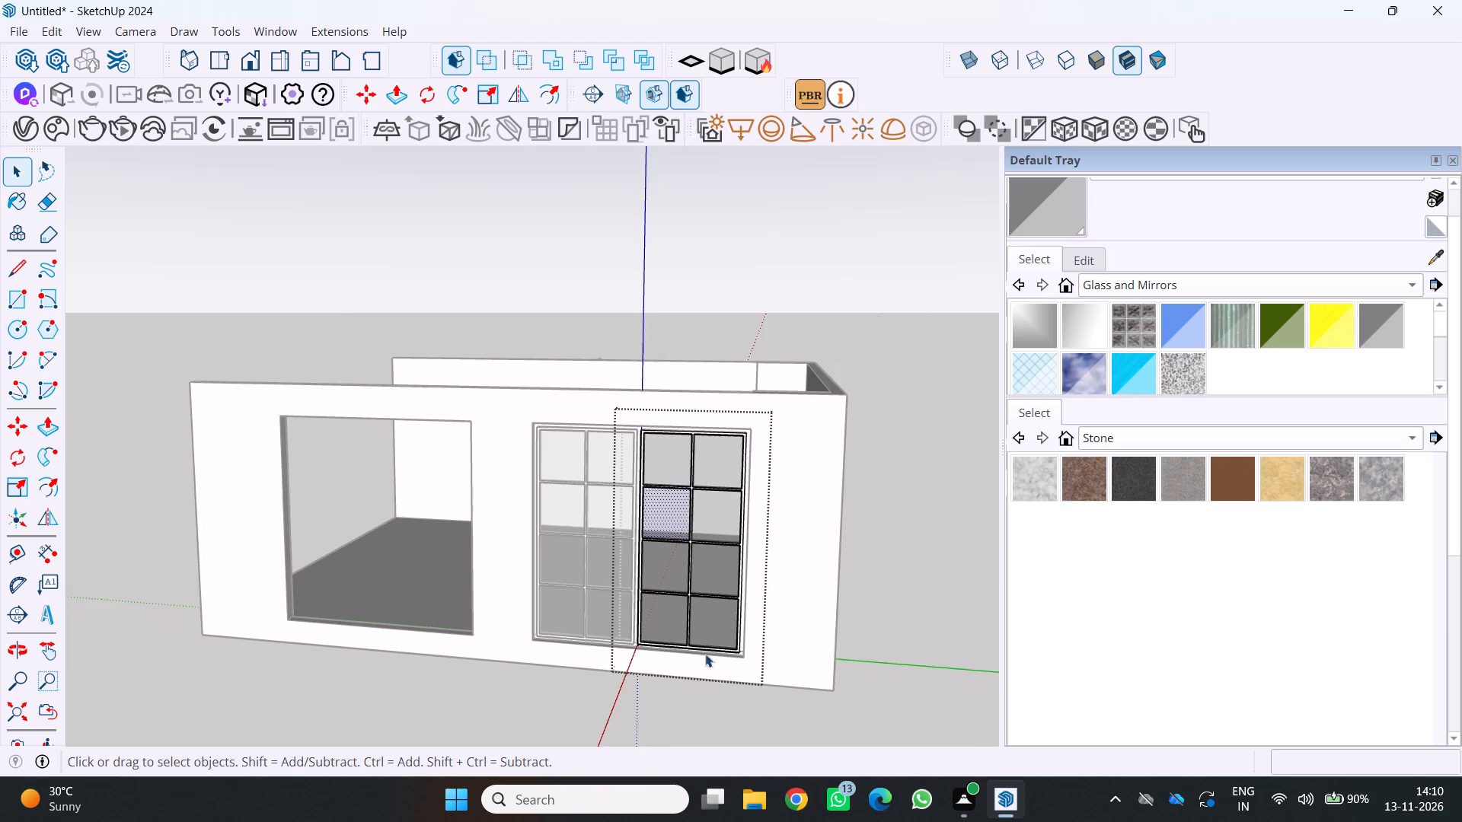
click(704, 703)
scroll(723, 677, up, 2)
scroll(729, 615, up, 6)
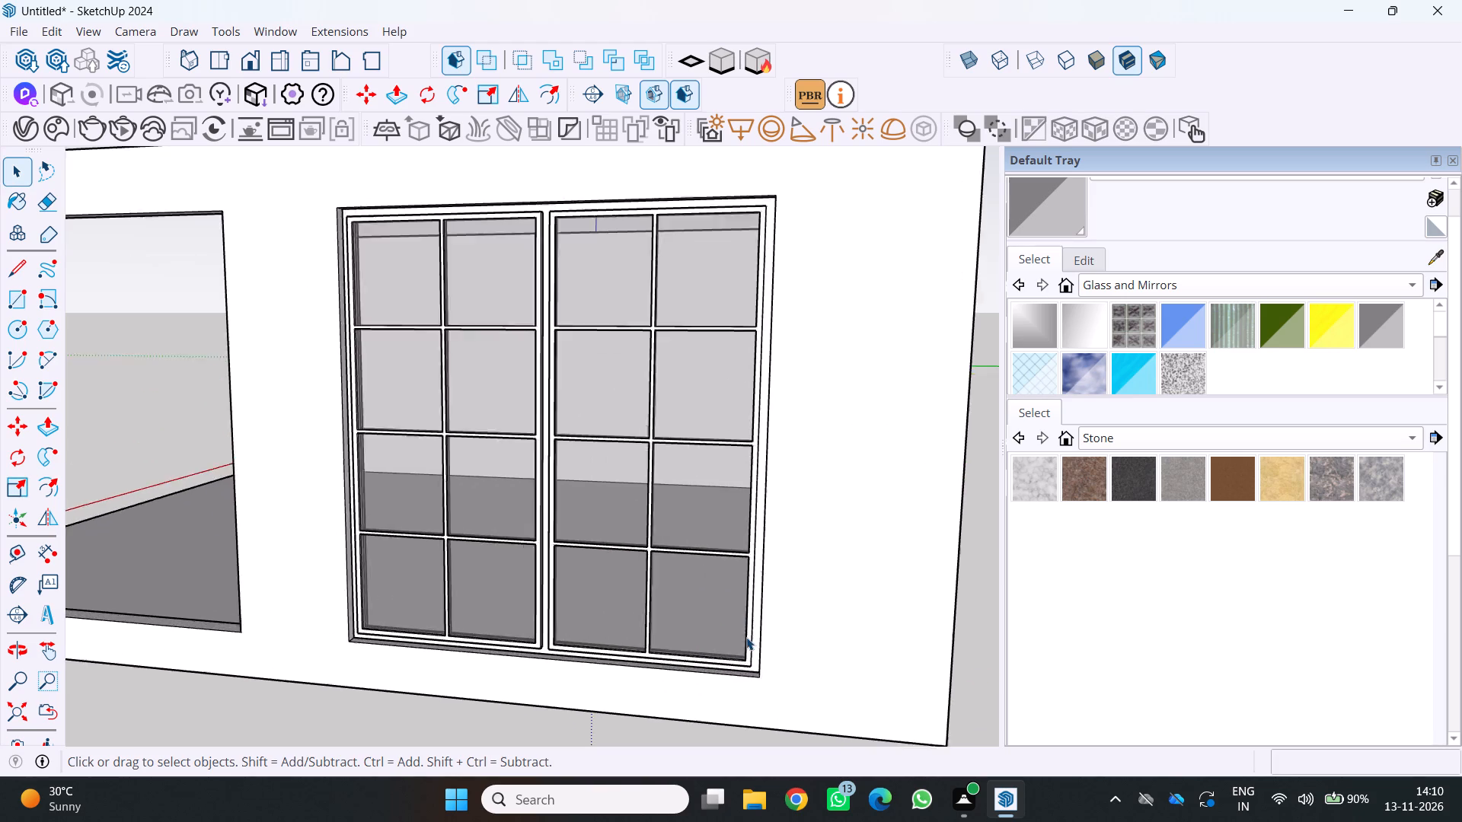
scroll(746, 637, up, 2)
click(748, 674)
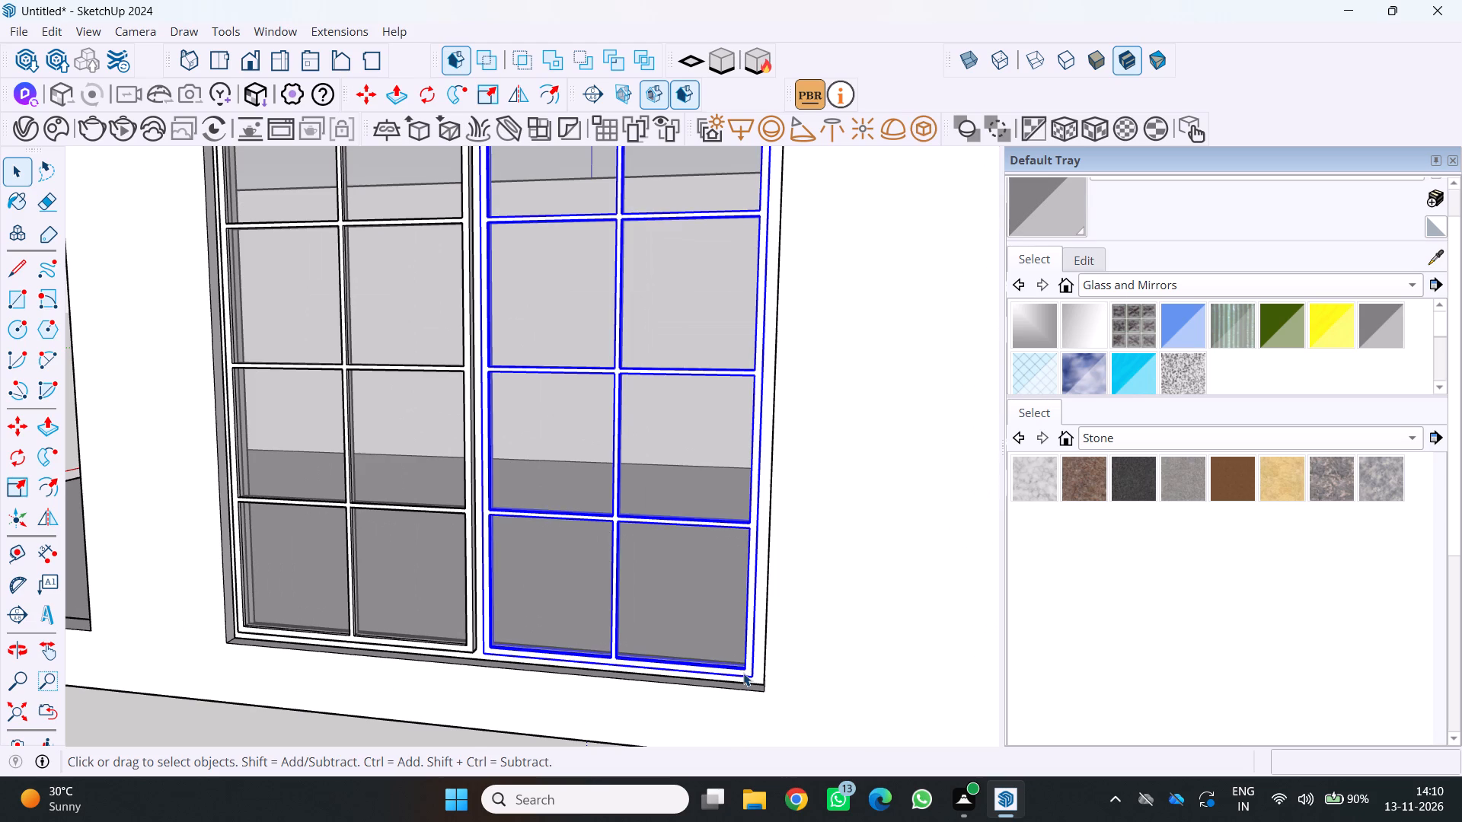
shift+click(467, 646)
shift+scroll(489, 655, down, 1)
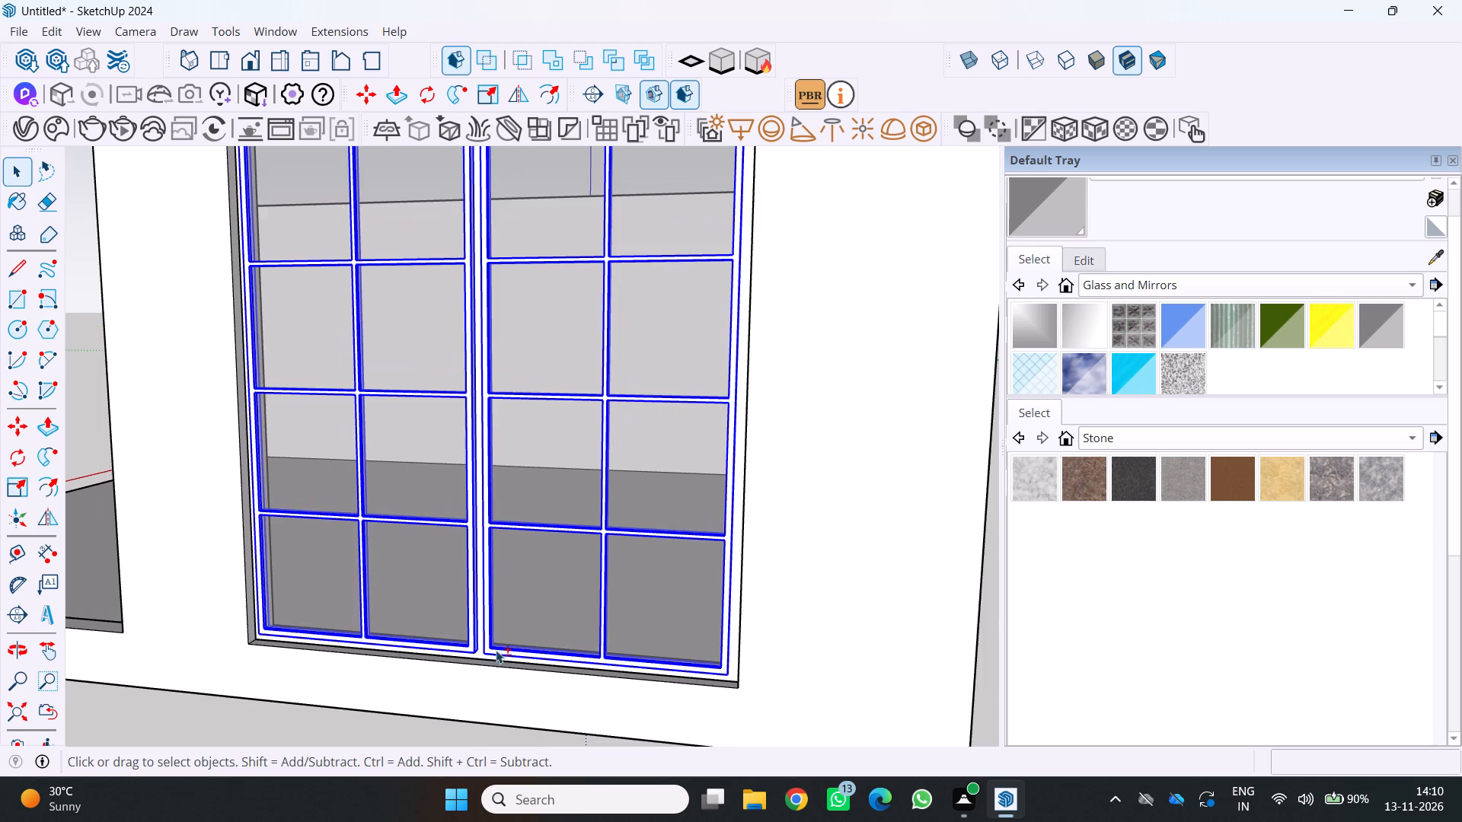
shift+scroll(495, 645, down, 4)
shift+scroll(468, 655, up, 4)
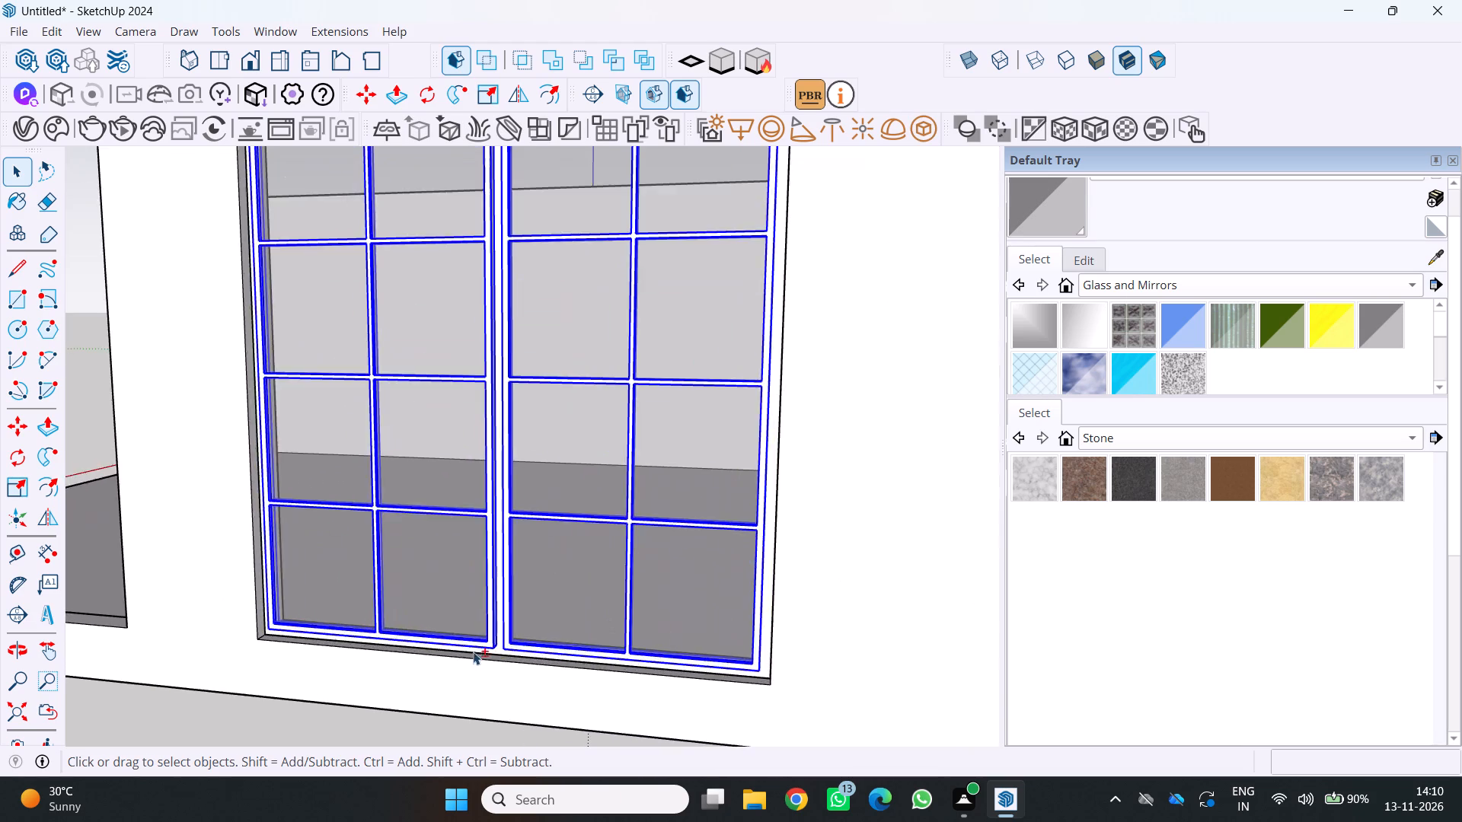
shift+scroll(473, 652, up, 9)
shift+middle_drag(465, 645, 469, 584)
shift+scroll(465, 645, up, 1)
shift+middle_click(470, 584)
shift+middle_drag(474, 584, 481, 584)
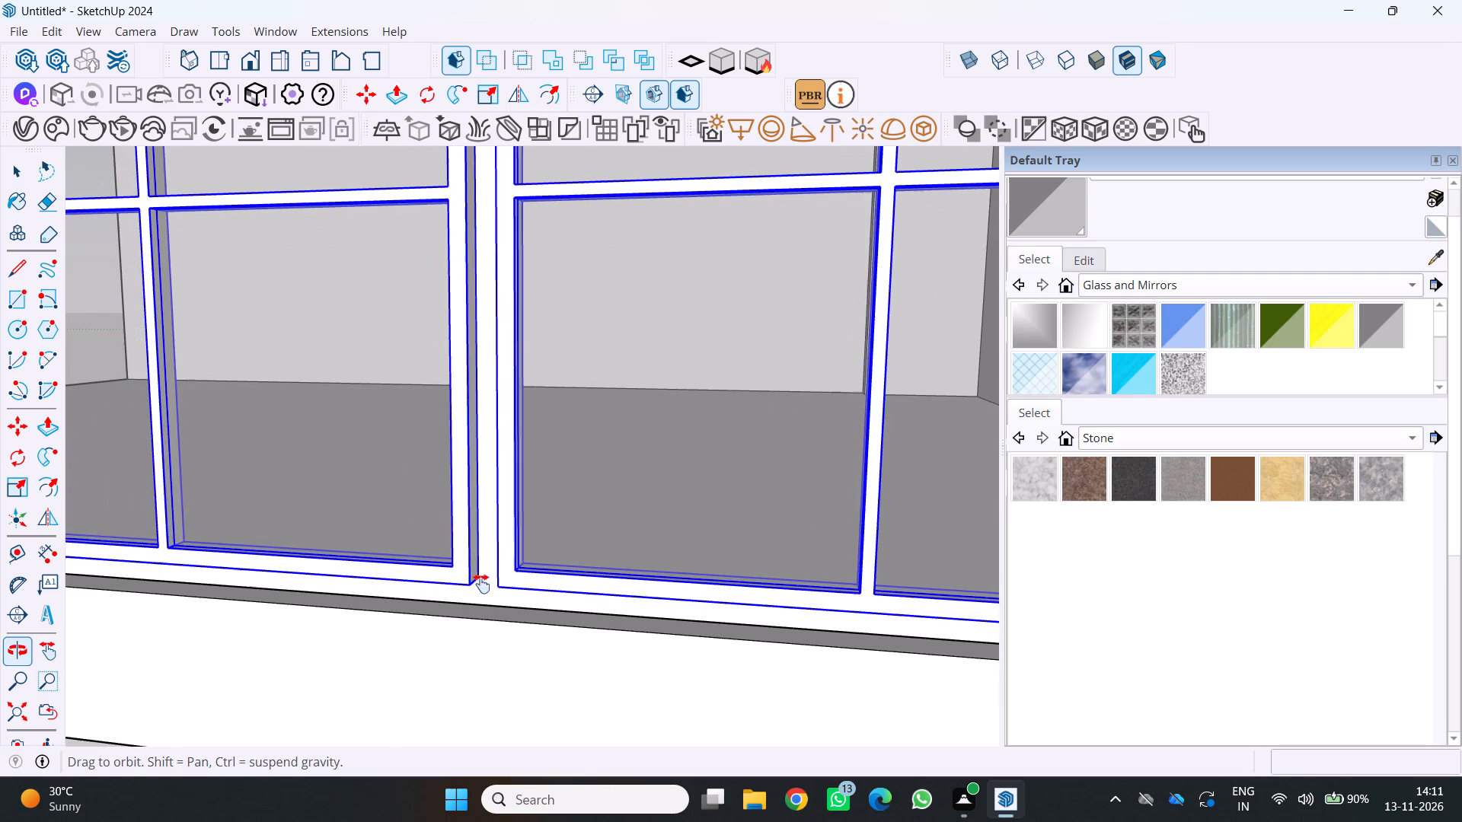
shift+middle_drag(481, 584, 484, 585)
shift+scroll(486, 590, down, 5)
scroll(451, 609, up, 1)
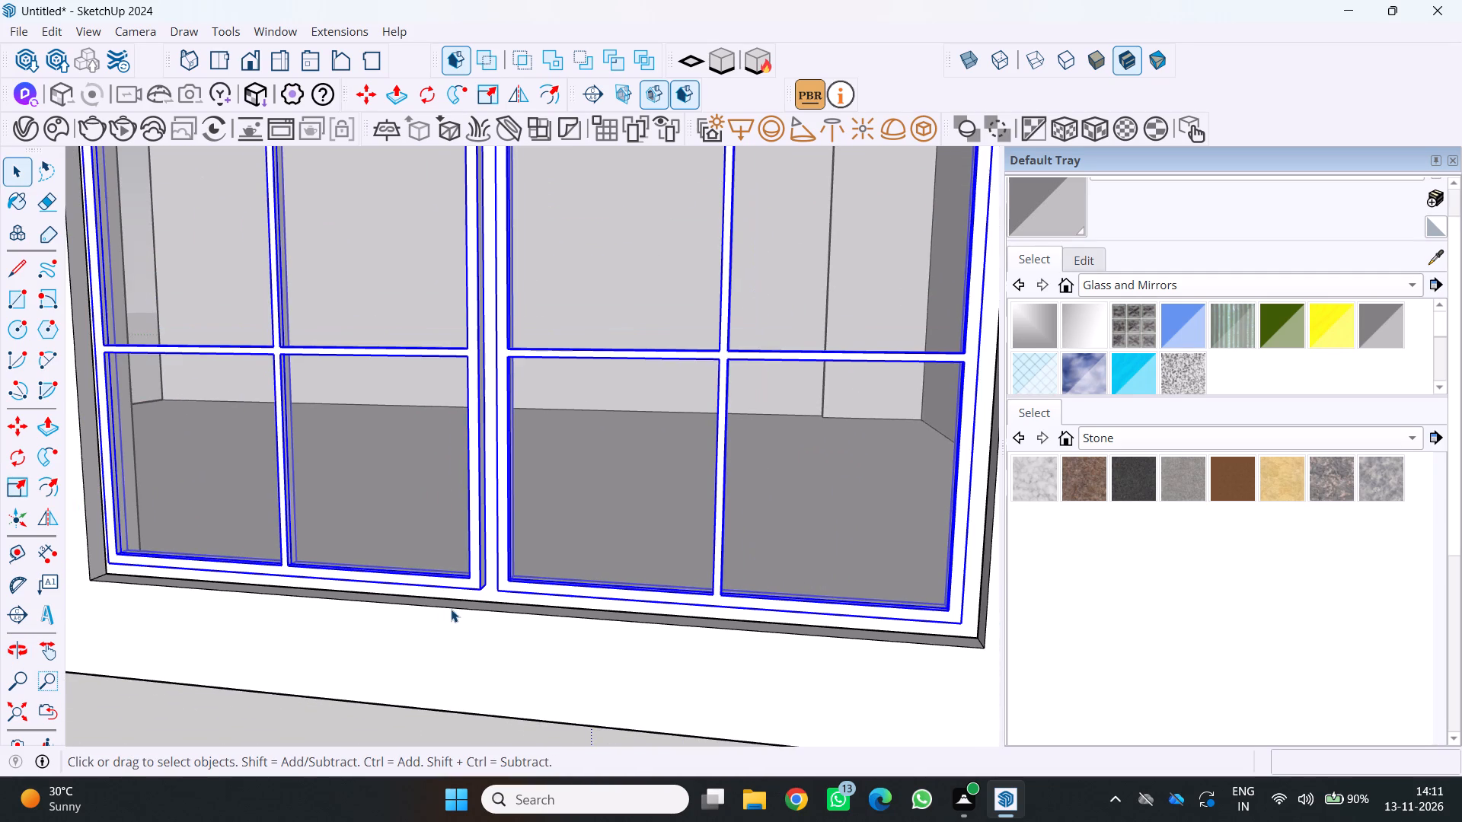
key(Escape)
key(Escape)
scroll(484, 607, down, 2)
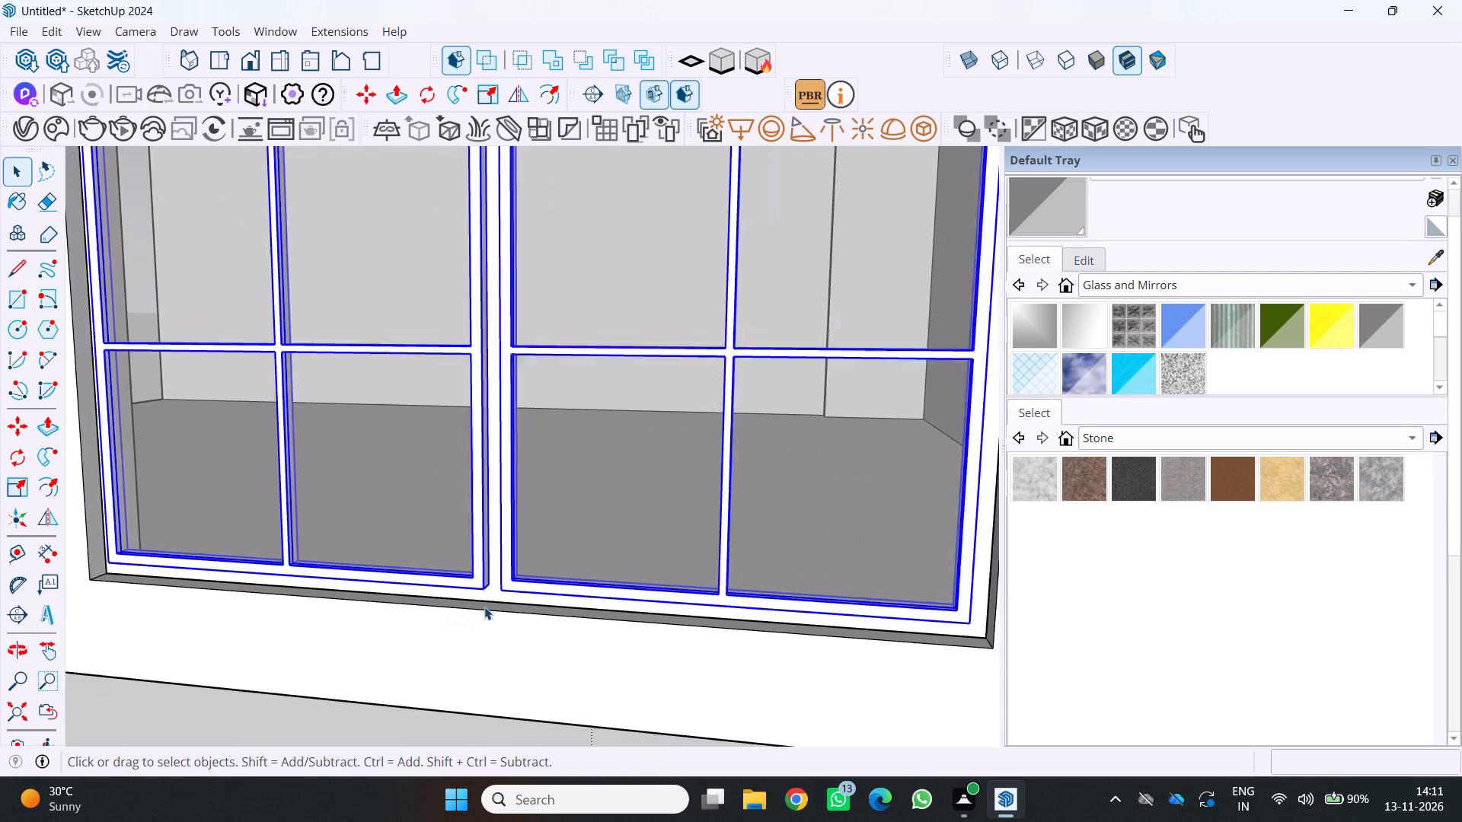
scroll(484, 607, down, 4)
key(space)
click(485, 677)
Examine the bottom rails of the two window panels and the gap between them from several angles.
scroll(460, 642, up, 4)
middle_drag(458, 624, 419, 643)
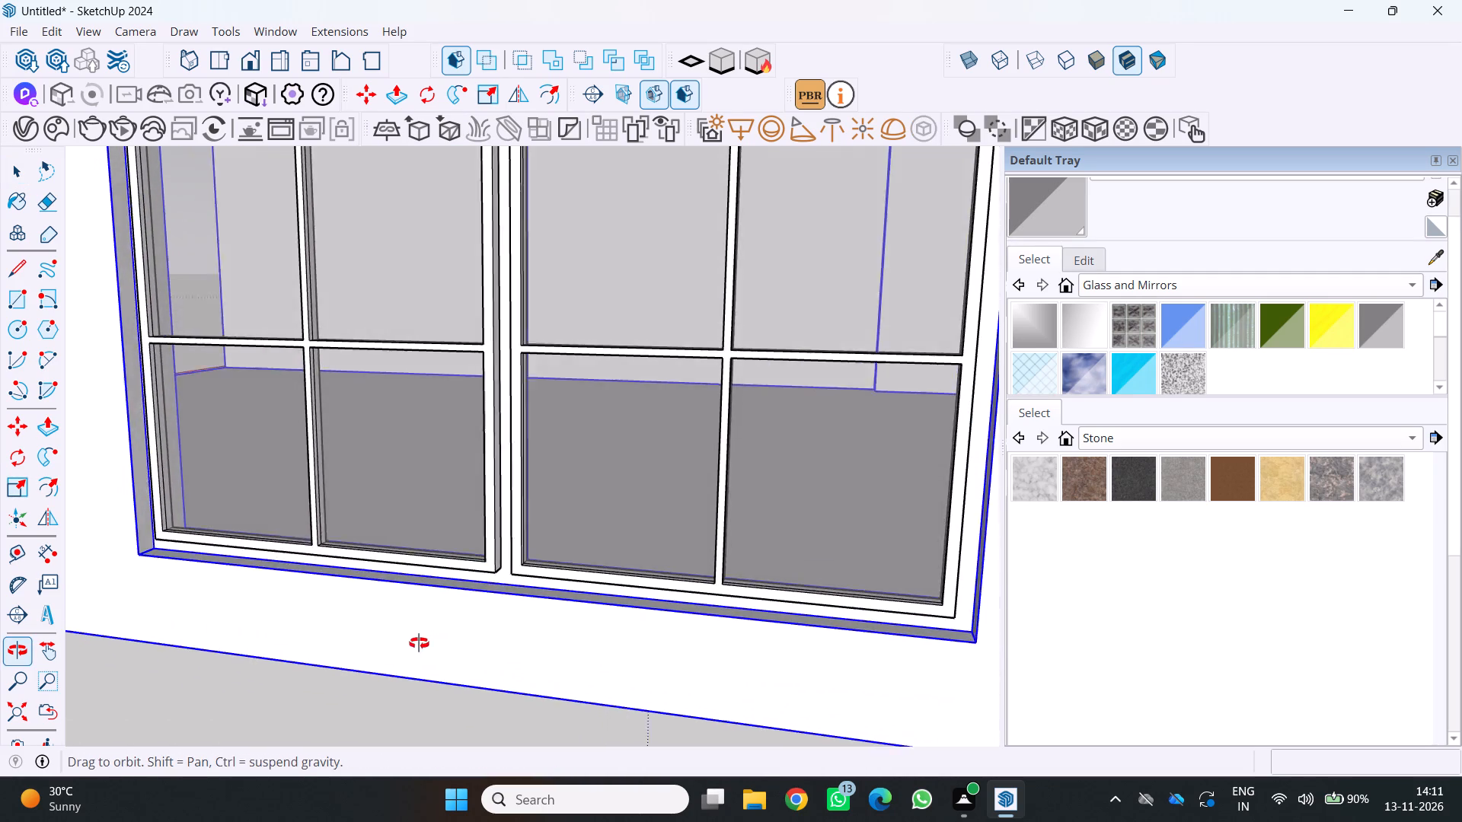
middle_drag(419, 643, 407, 645)
middle_click(405, 645)
scroll(505, 584, up, 8)
middle_drag(512, 567, 793, 471)
scroll(590, 573, up, 1)
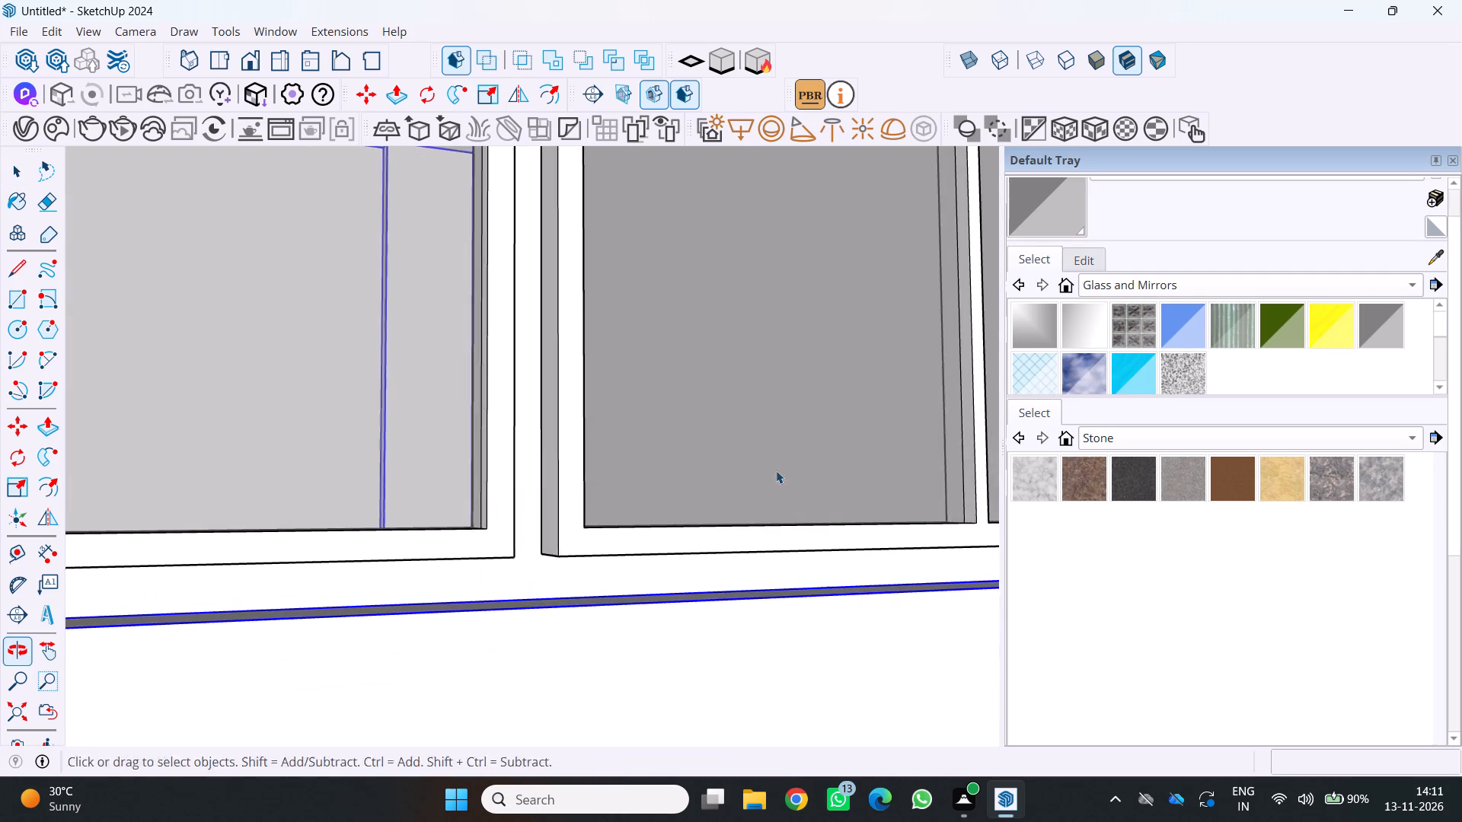
scroll(576, 547, down, 17)
middle_drag(563, 557, 497, 599)
middle_click(496, 600)
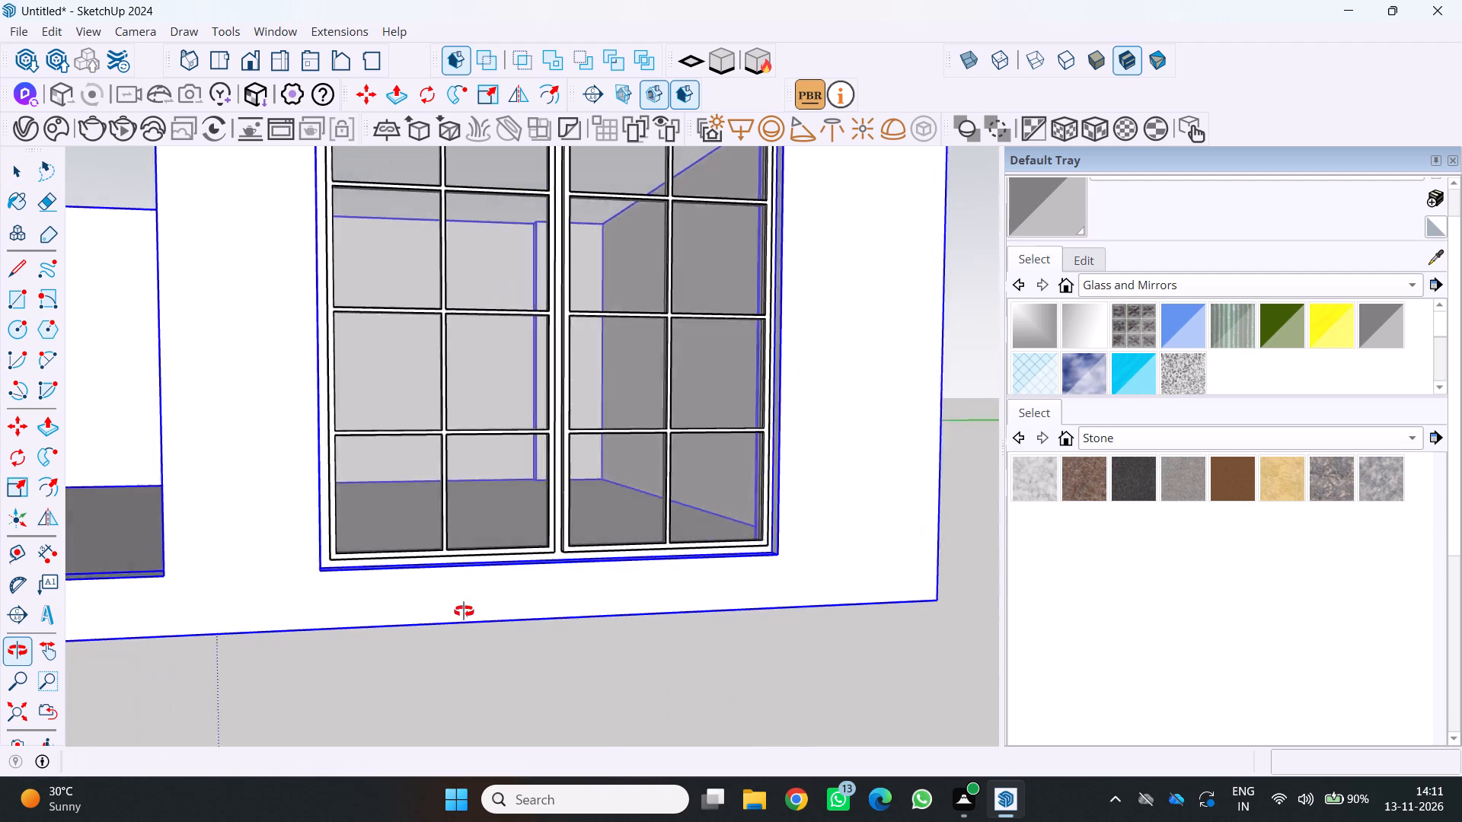
middle_click(468, 609)
middle_drag(459, 612, 398, 621)
middle_click(388, 621)
middle_click(388, 621)
scroll(387, 607, down, 5)
middle_drag(420, 604, 353, 636)
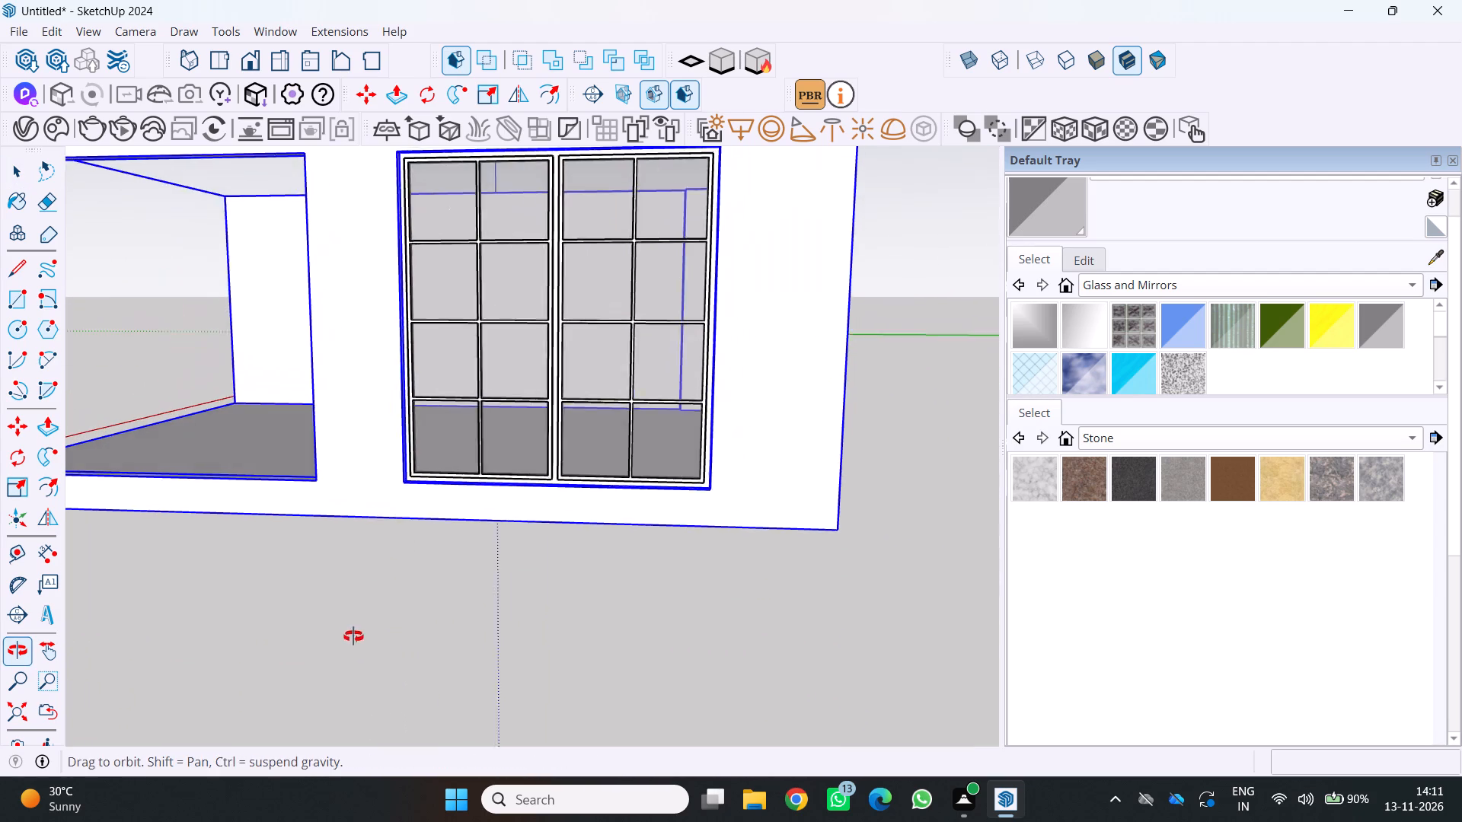
middle_drag(353, 636, 340, 642)
middle_drag(340, 643, 324, 648)
key(space)
click(517, 649)
scroll(515, 631, up, 3)
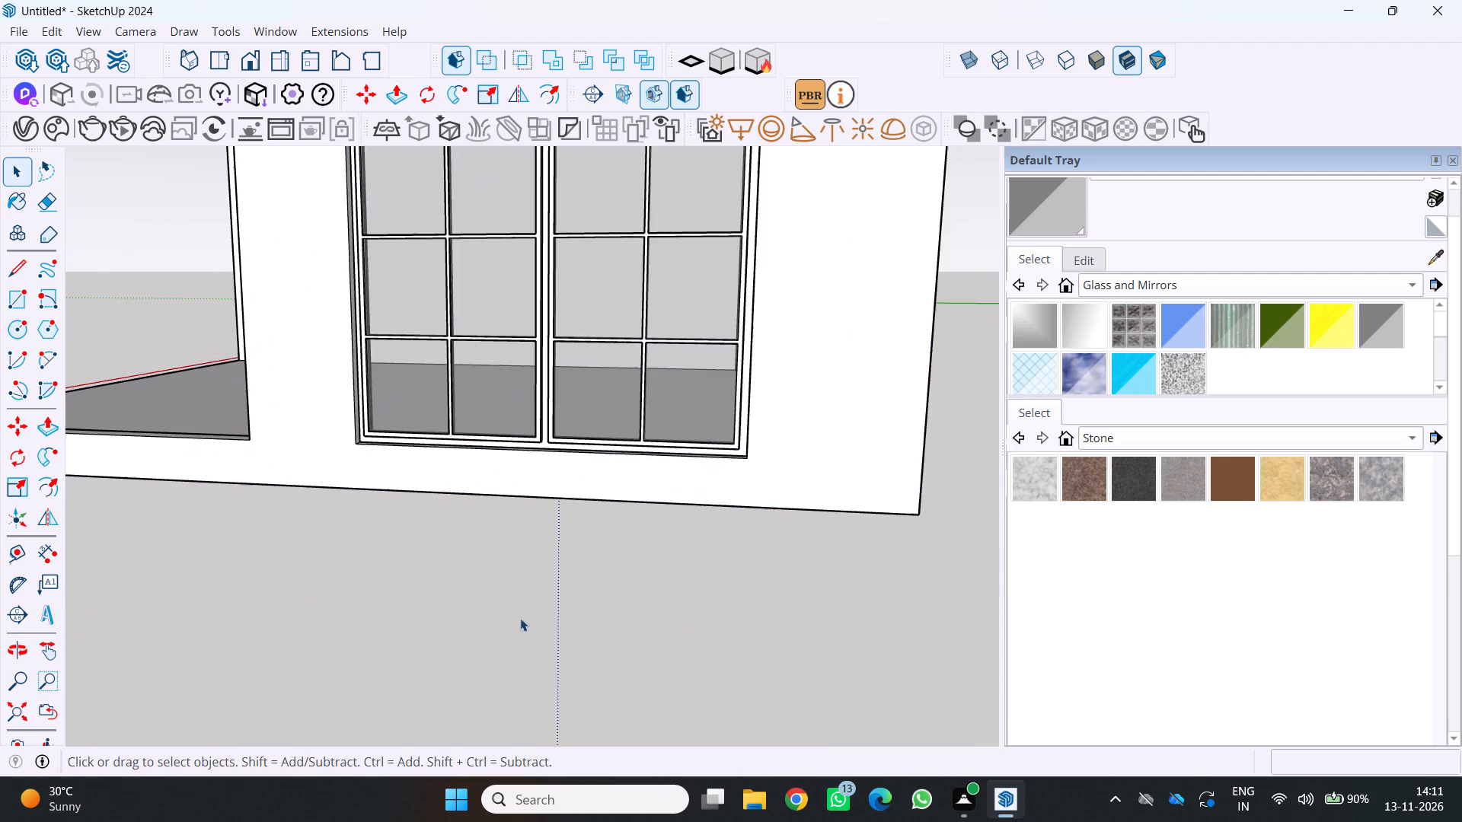
middle_drag(525, 618, 383, 656)
scroll(733, 352, up, 3)
middle_drag(619, 403, 845, 352)
scroll(777, 379, up, 1)
middle_click(845, 351)
scroll(552, 449, up, 3)
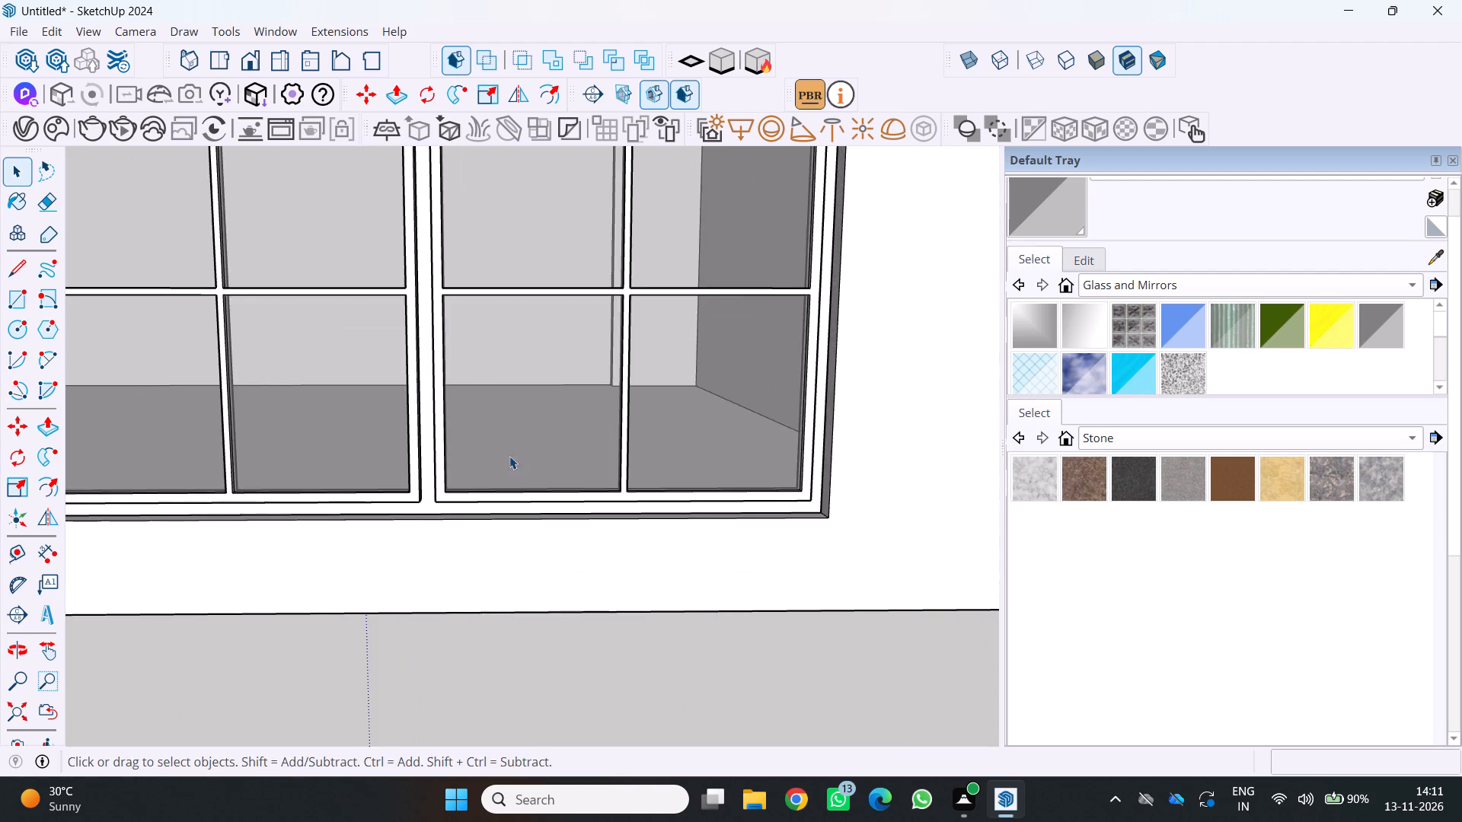
middle_drag(465, 484, 647, 447)
scroll(647, 447, up, 1)
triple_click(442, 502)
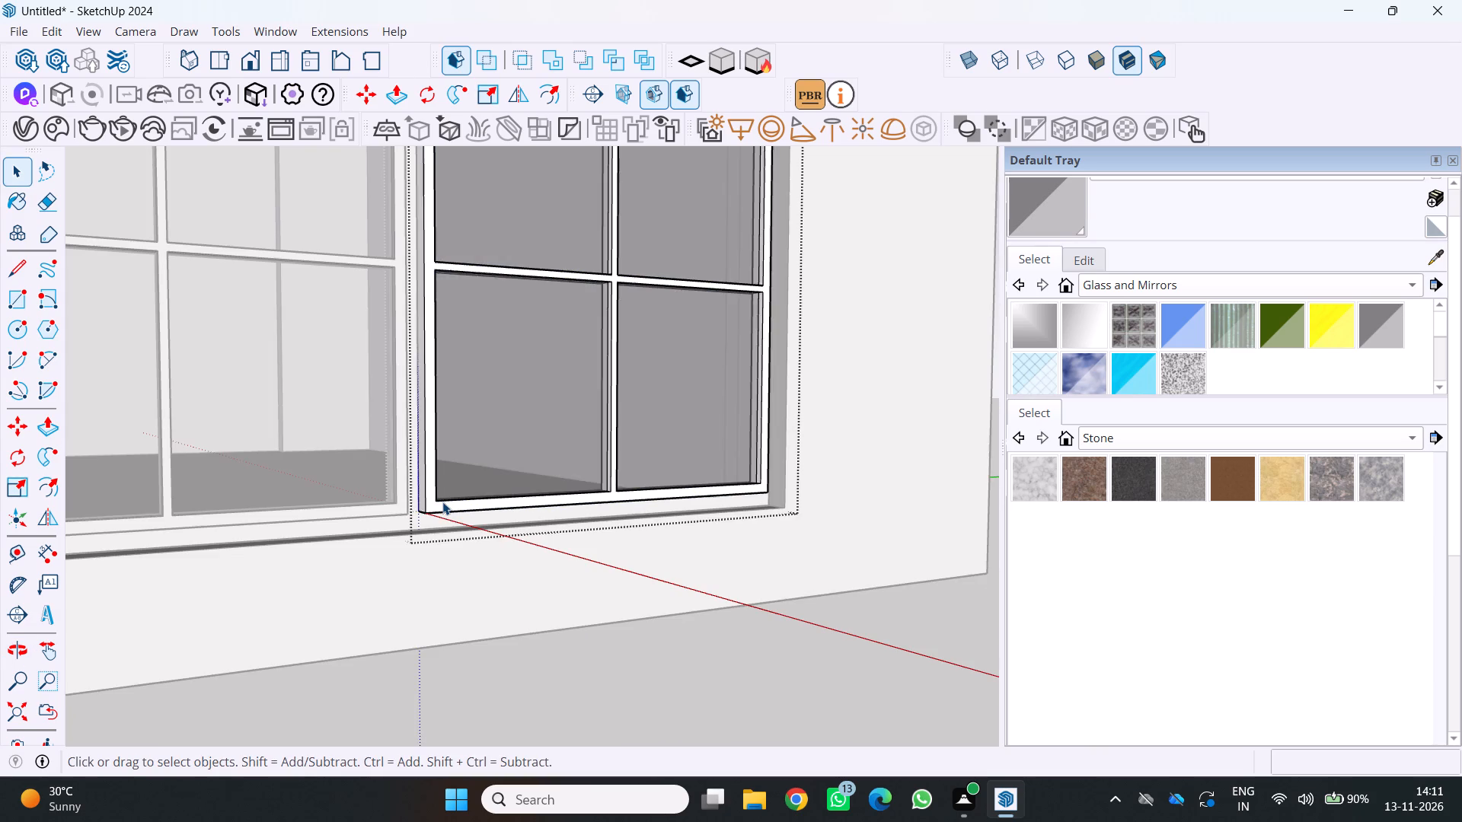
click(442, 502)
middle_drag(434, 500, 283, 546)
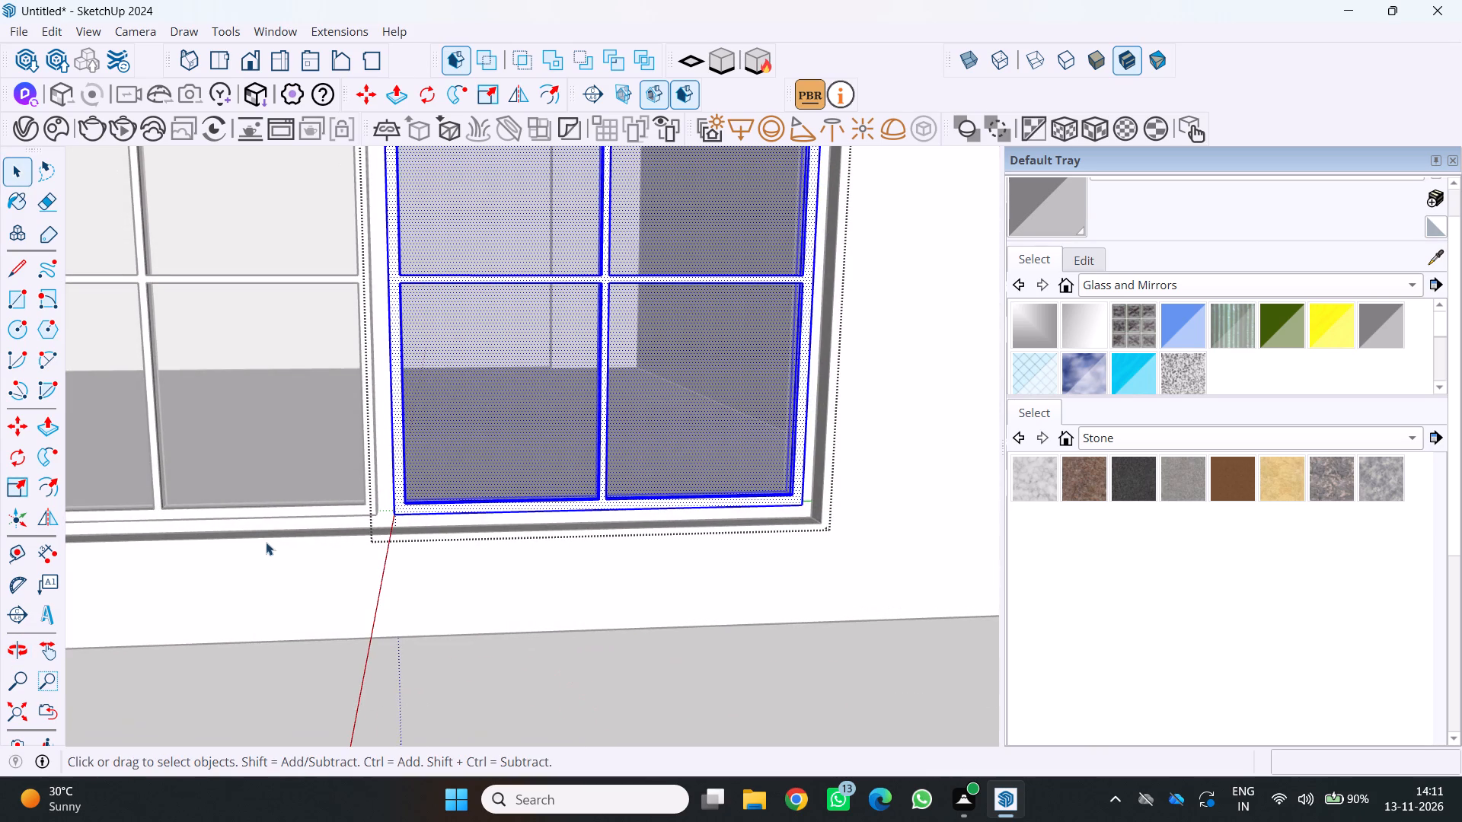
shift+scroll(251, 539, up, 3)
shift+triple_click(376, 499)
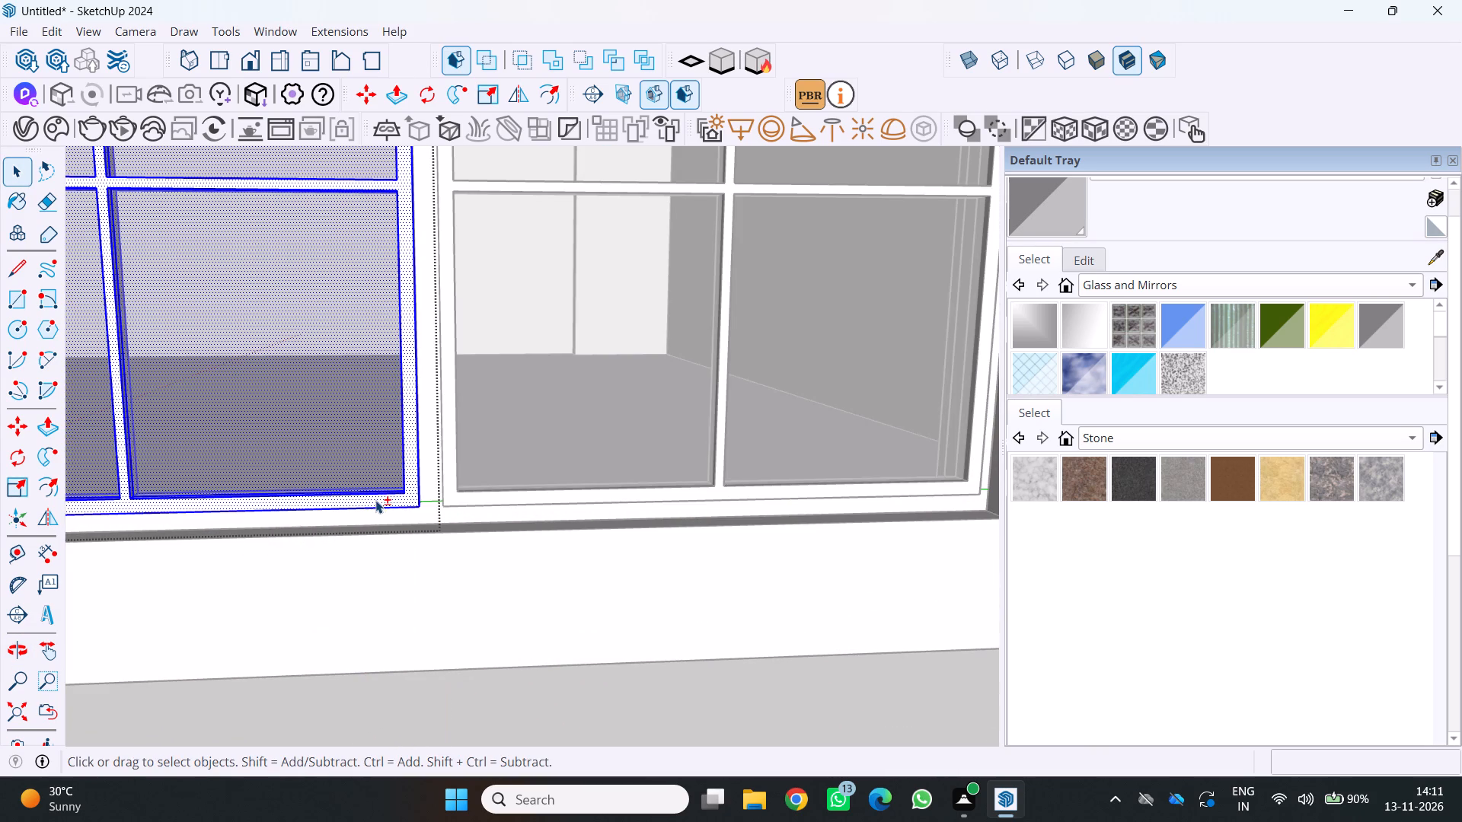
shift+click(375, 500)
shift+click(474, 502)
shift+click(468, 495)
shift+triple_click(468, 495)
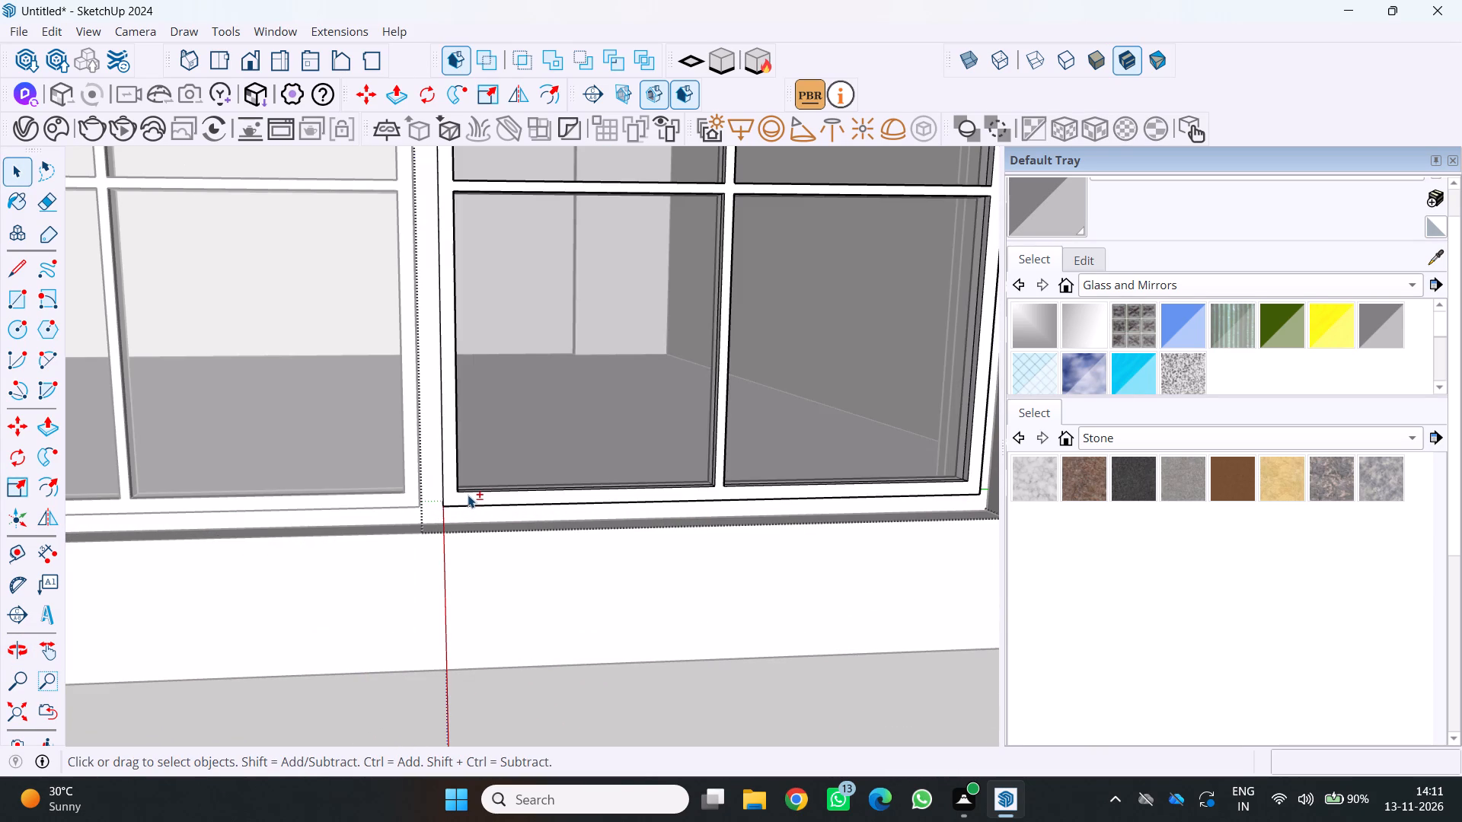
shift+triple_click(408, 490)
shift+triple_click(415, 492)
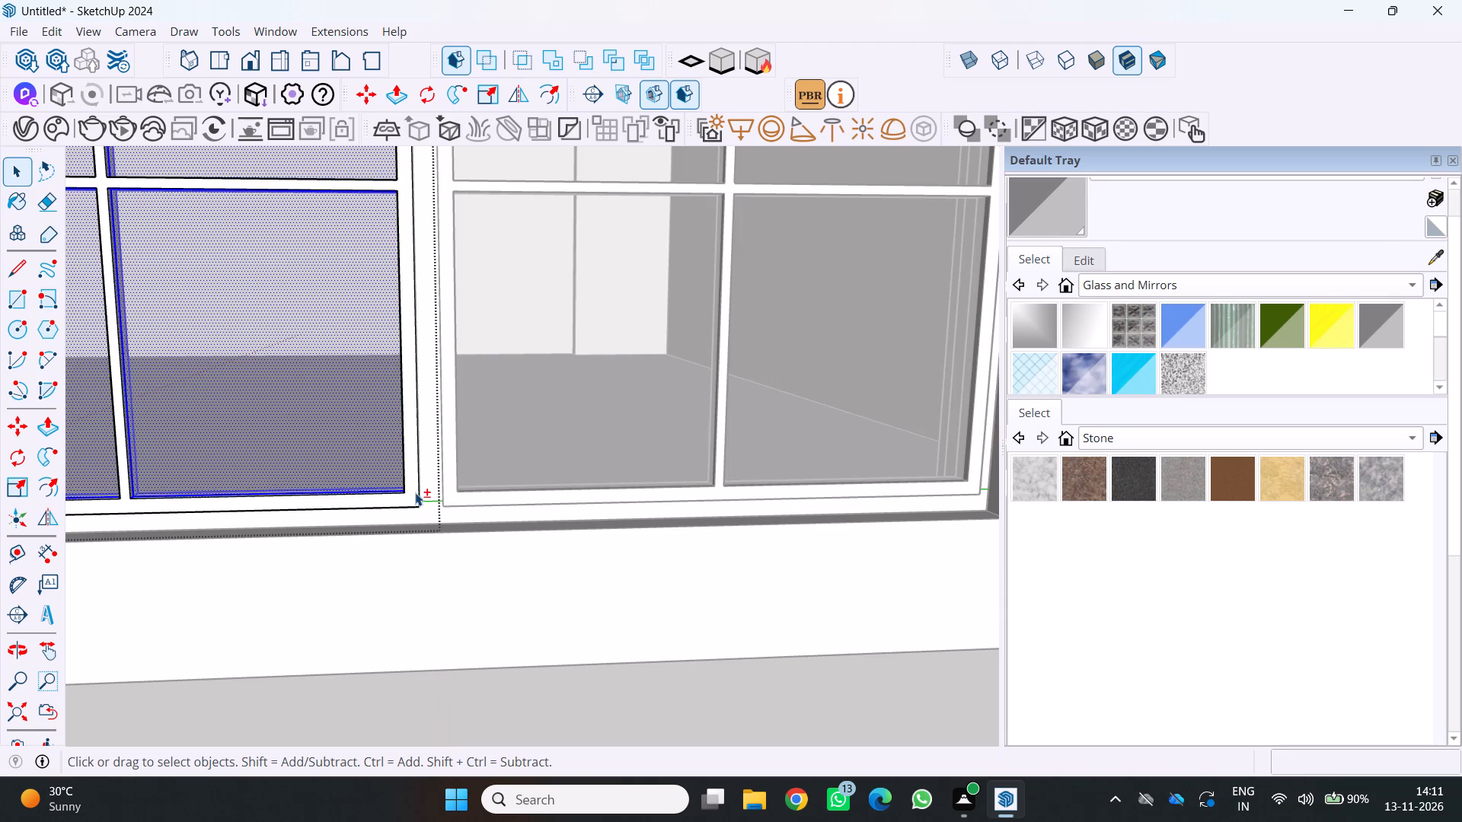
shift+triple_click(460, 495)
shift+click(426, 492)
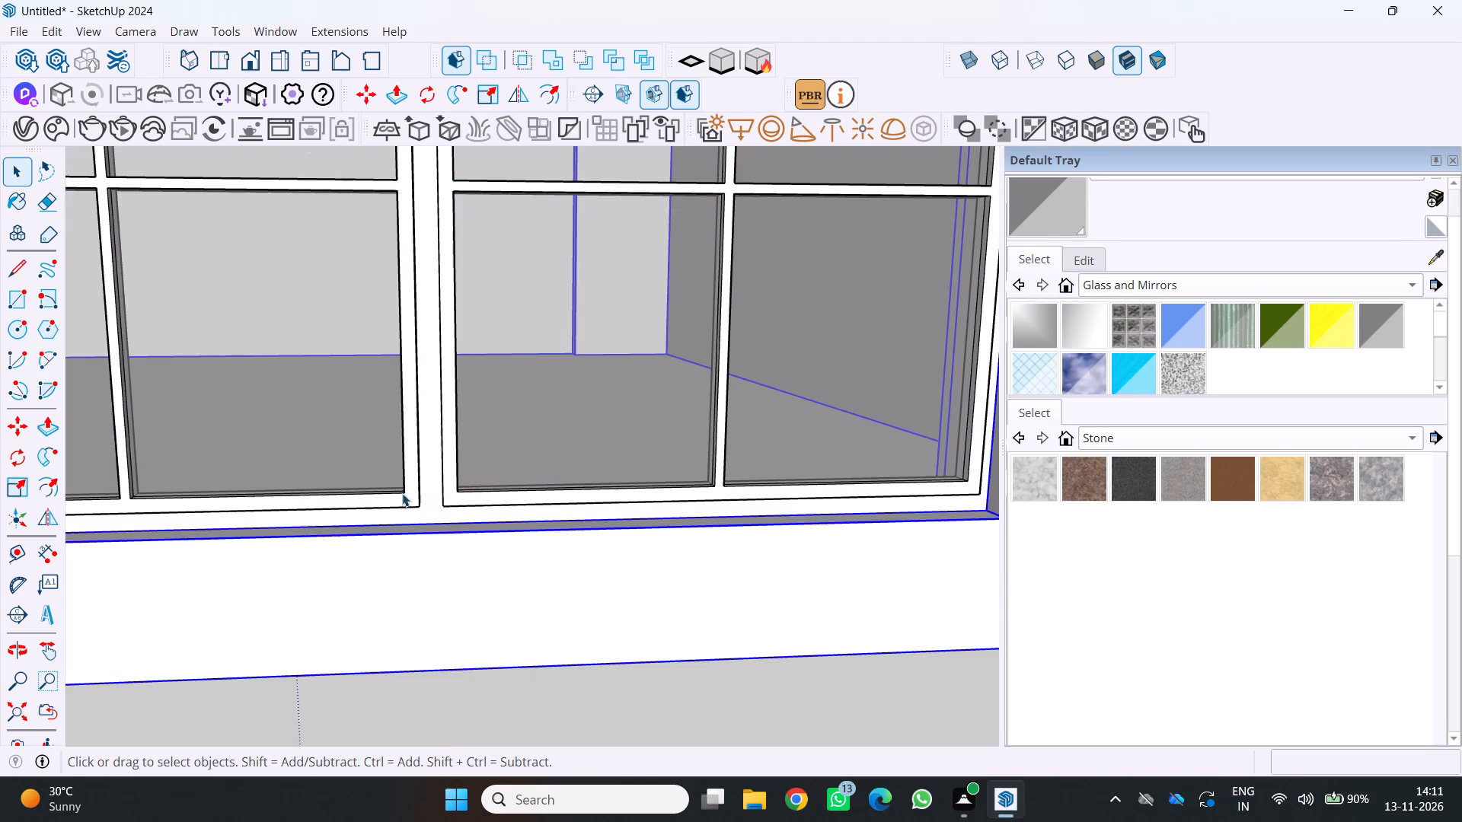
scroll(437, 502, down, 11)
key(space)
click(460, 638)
Copy both glazed window panels from the pair's lower outer corner about 320 cm sideways into the empty second wall opening.
middle_drag(457, 621, 304, 673)
scroll(457, 621, up, 1)
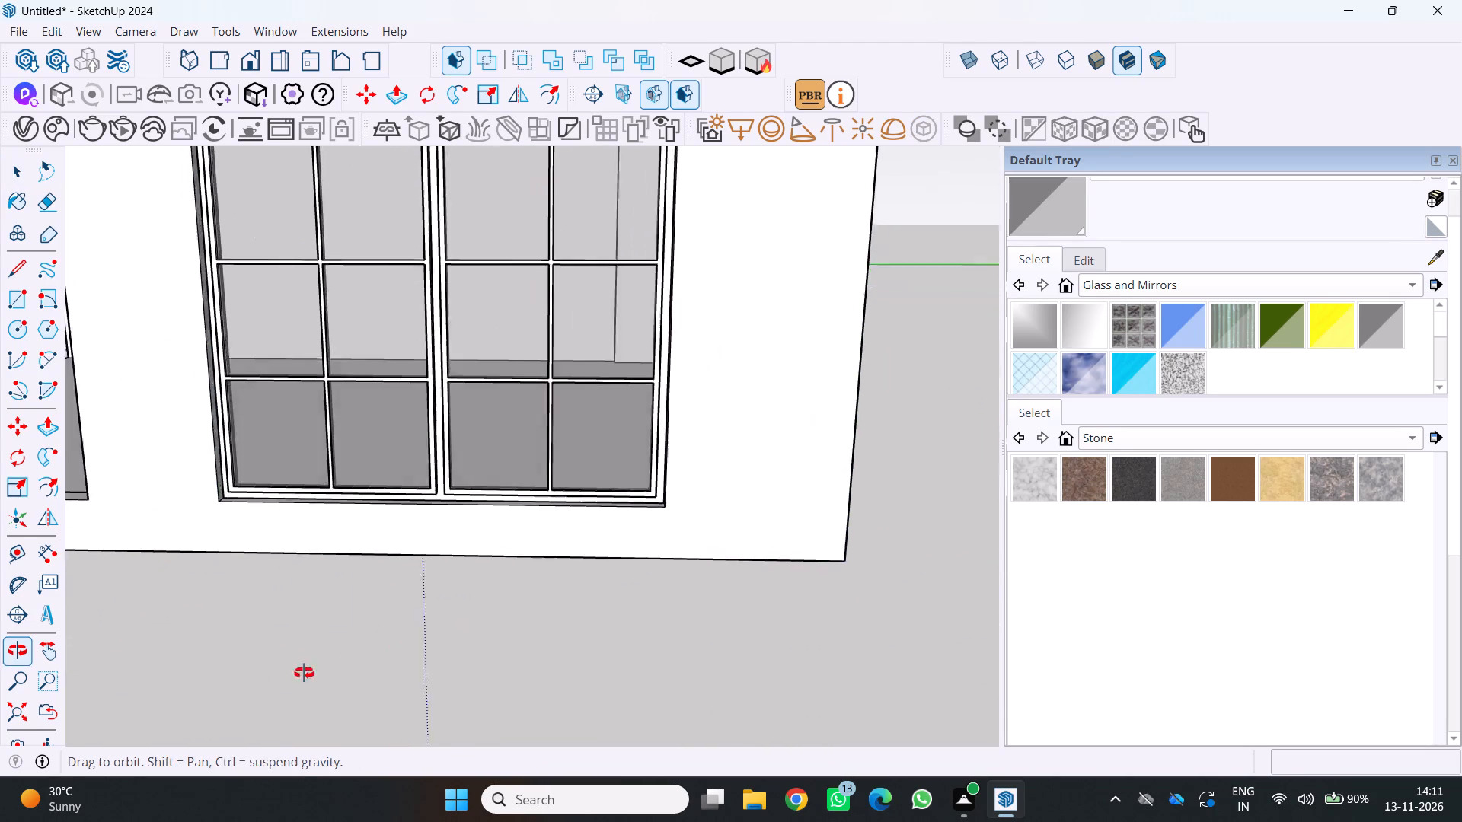
middle_drag(304, 673, 250, 686)
scroll(293, 483, up, 2)
scroll(595, 508, up, 4)
middle_drag(592, 494, 648, 463)
scroll(647, 463, up, 1)
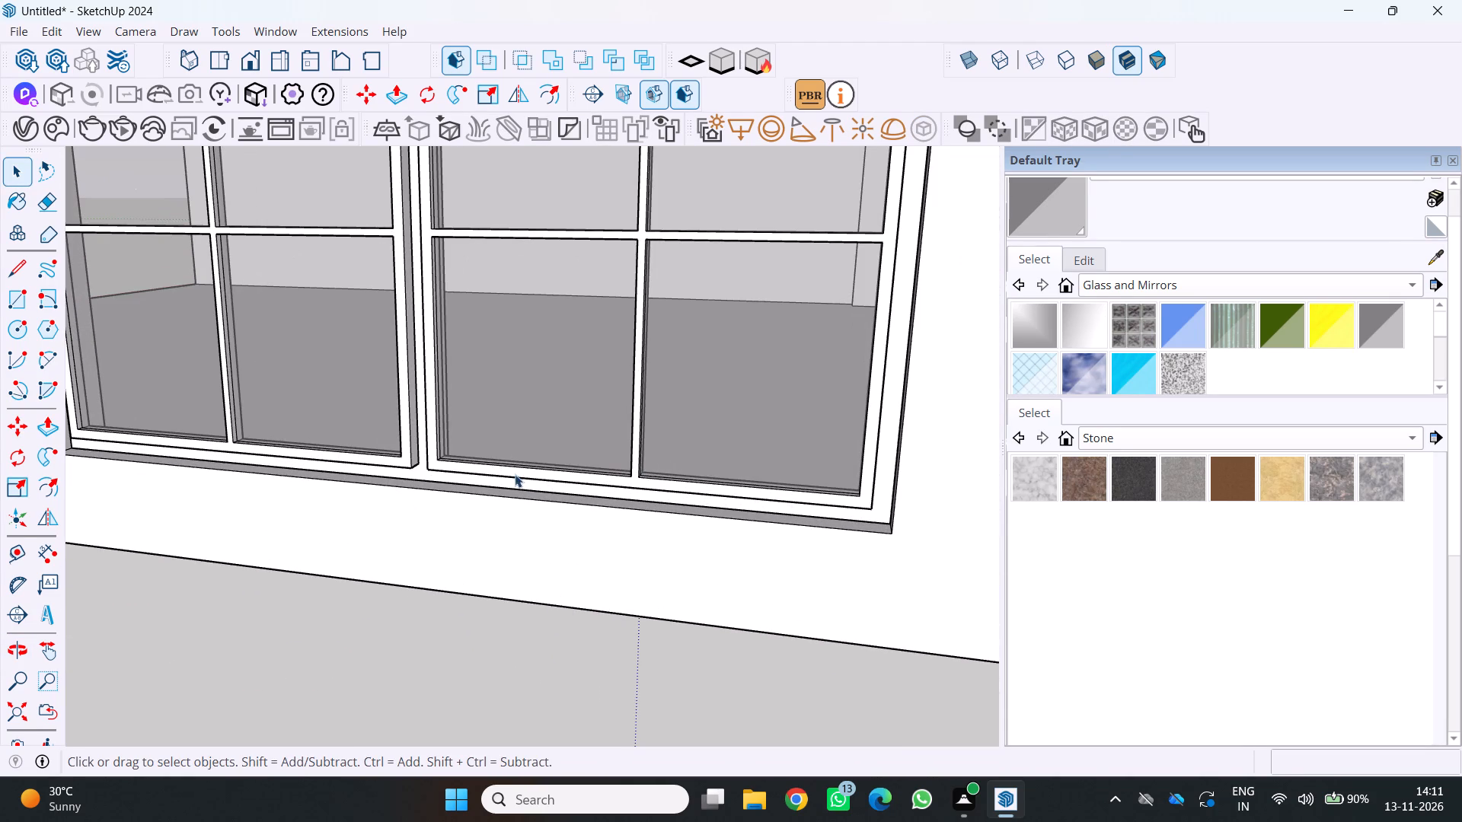
click(464, 467)
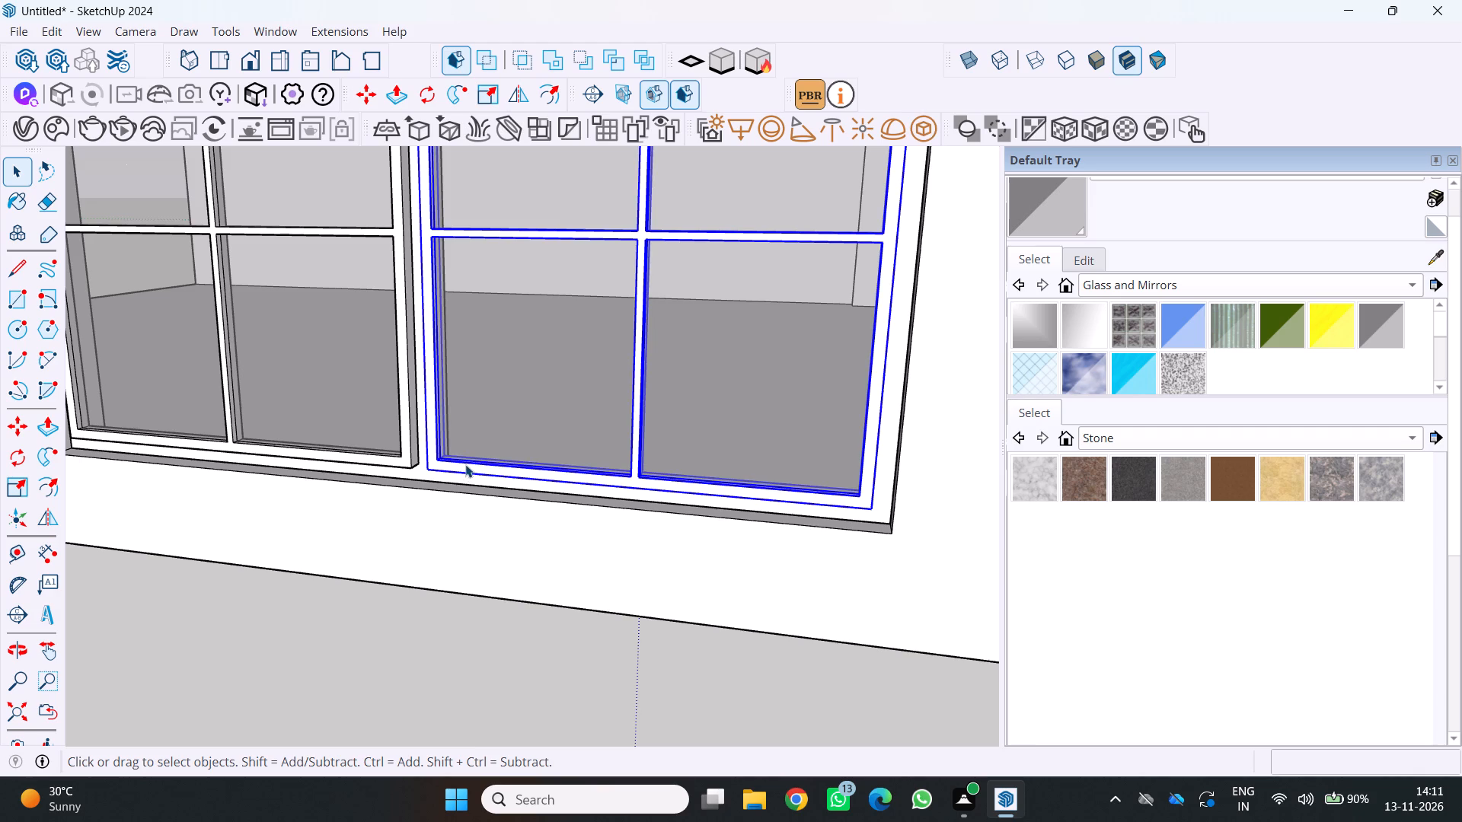
shift+click(388, 460)
scroll(408, 473, down, 12)
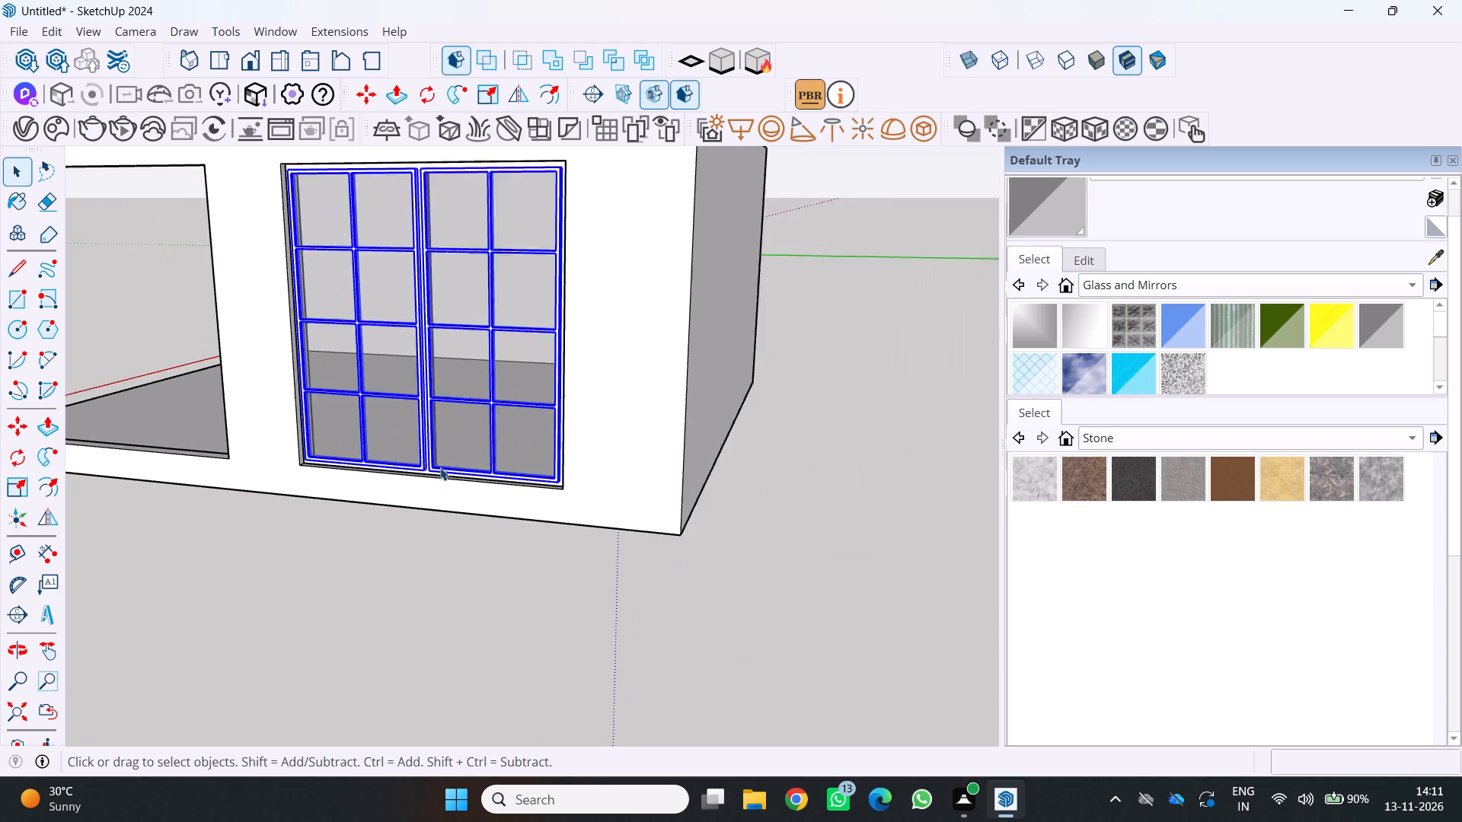
scroll(440, 467, down, 2)
middle_drag(448, 464, 559, 420)
scroll(589, 415, down, 6)
middle_drag(595, 422, 480, 479)
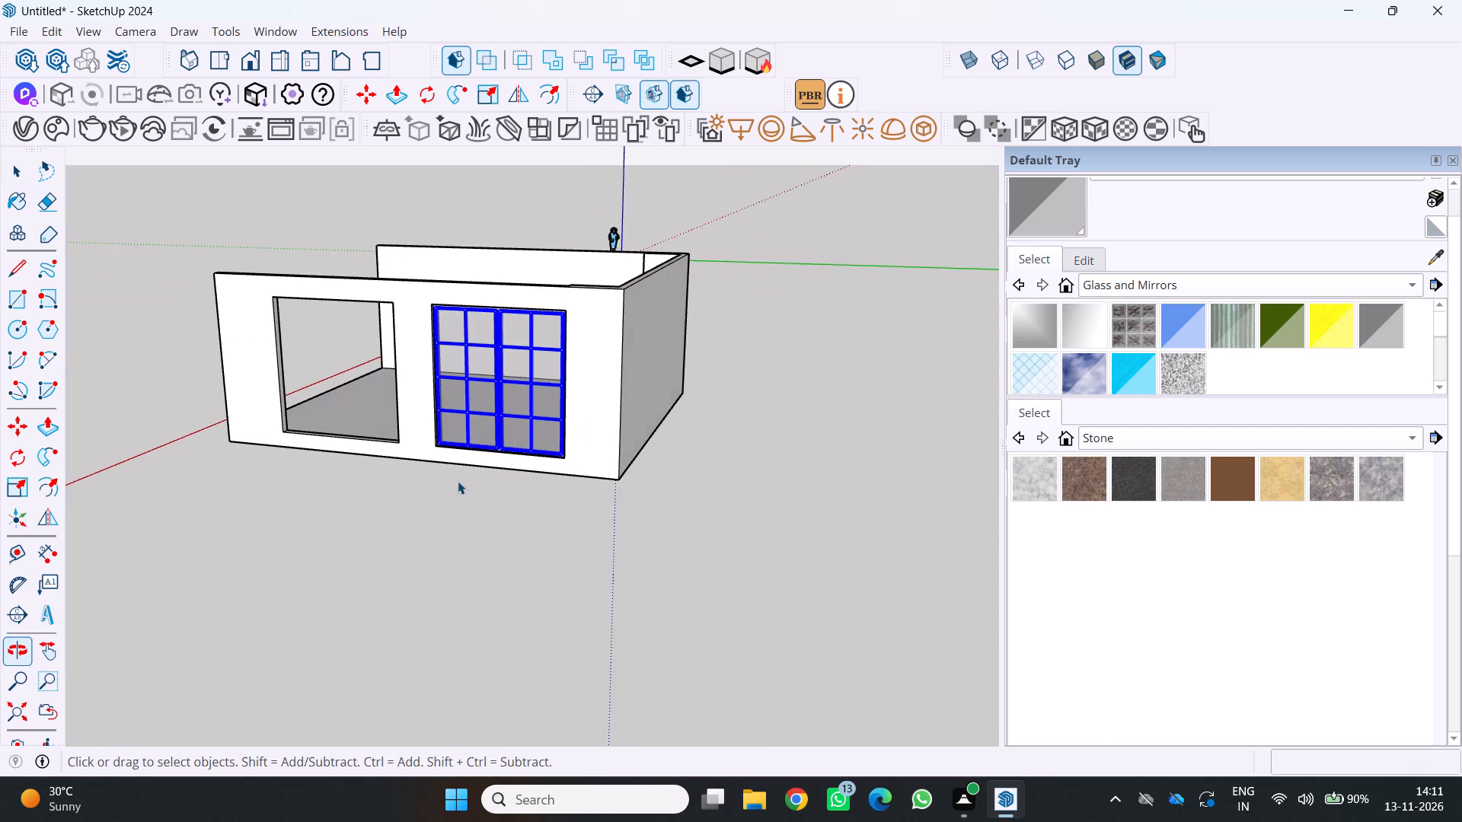
scroll(450, 473, up, 3)
key(m)
scroll(486, 476, up, 7)
scroll(661, 432, up, 7)
scroll(729, 422, up, 4)
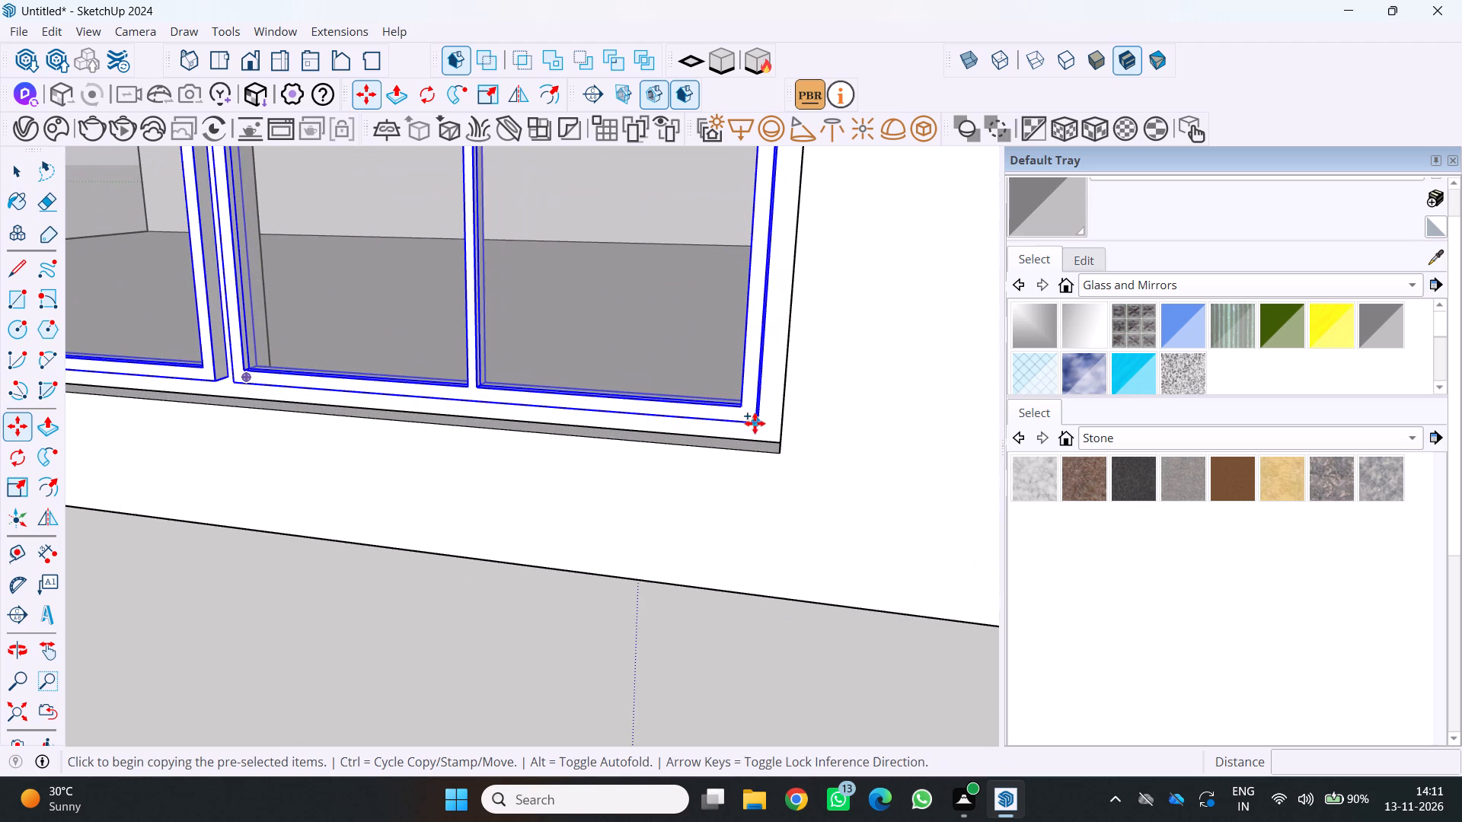
scroll(767, 426, up, 13)
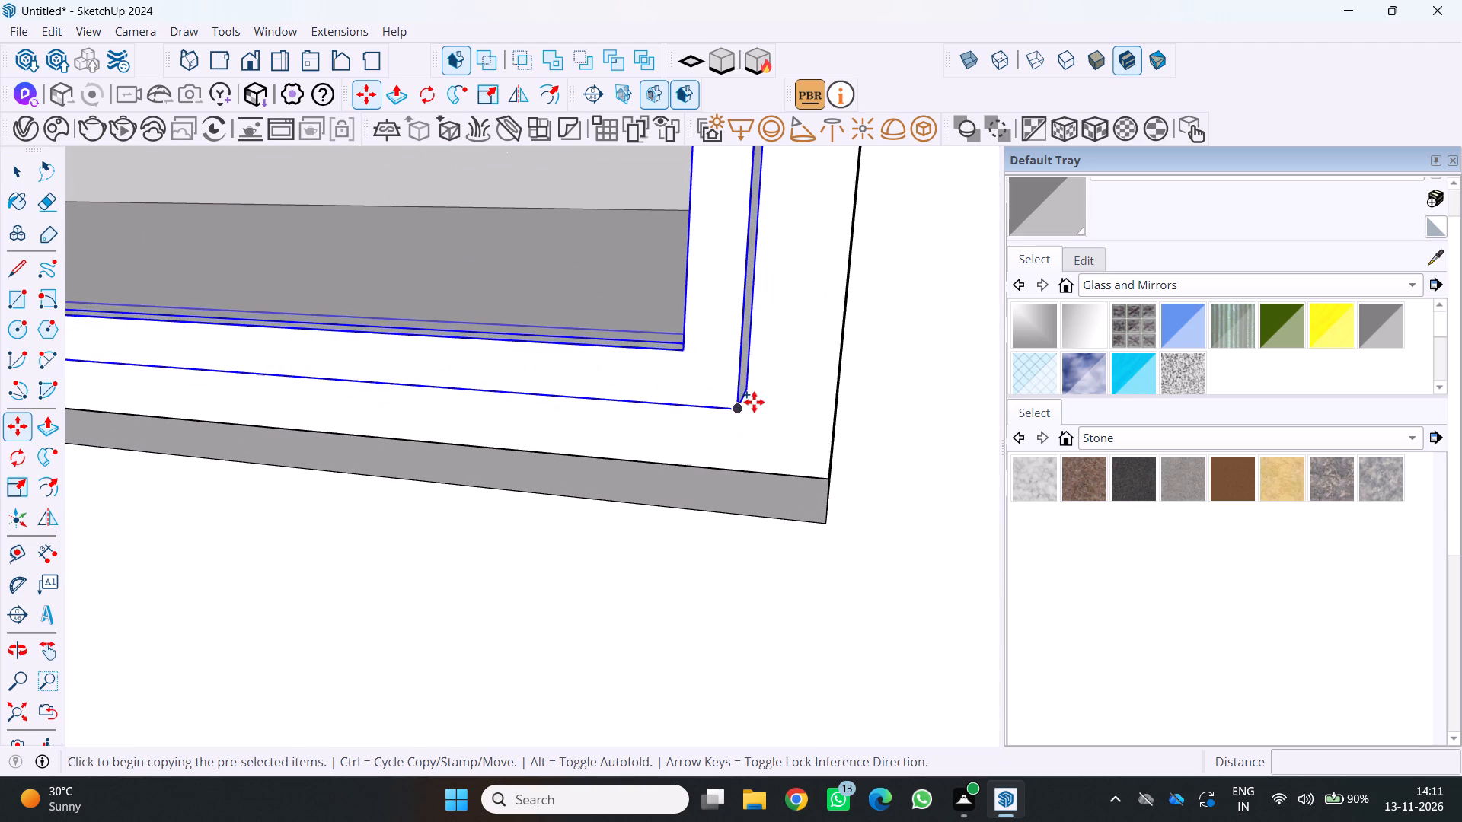
scroll(754, 401, up, 3)
click(751, 387)
scroll(695, 410, down, 9)
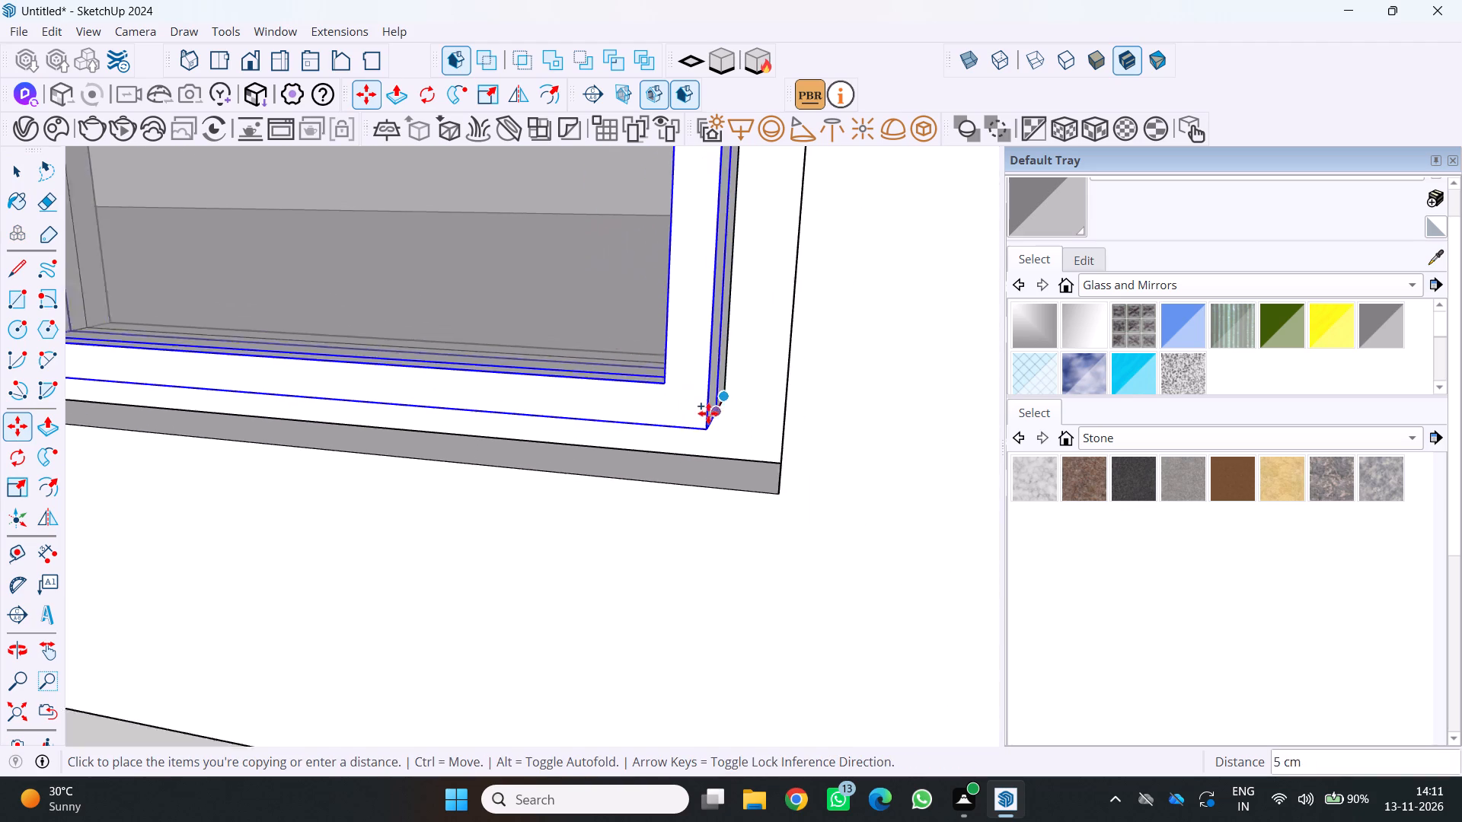
scroll(708, 413, down, 20)
scroll(708, 413, down, 8)
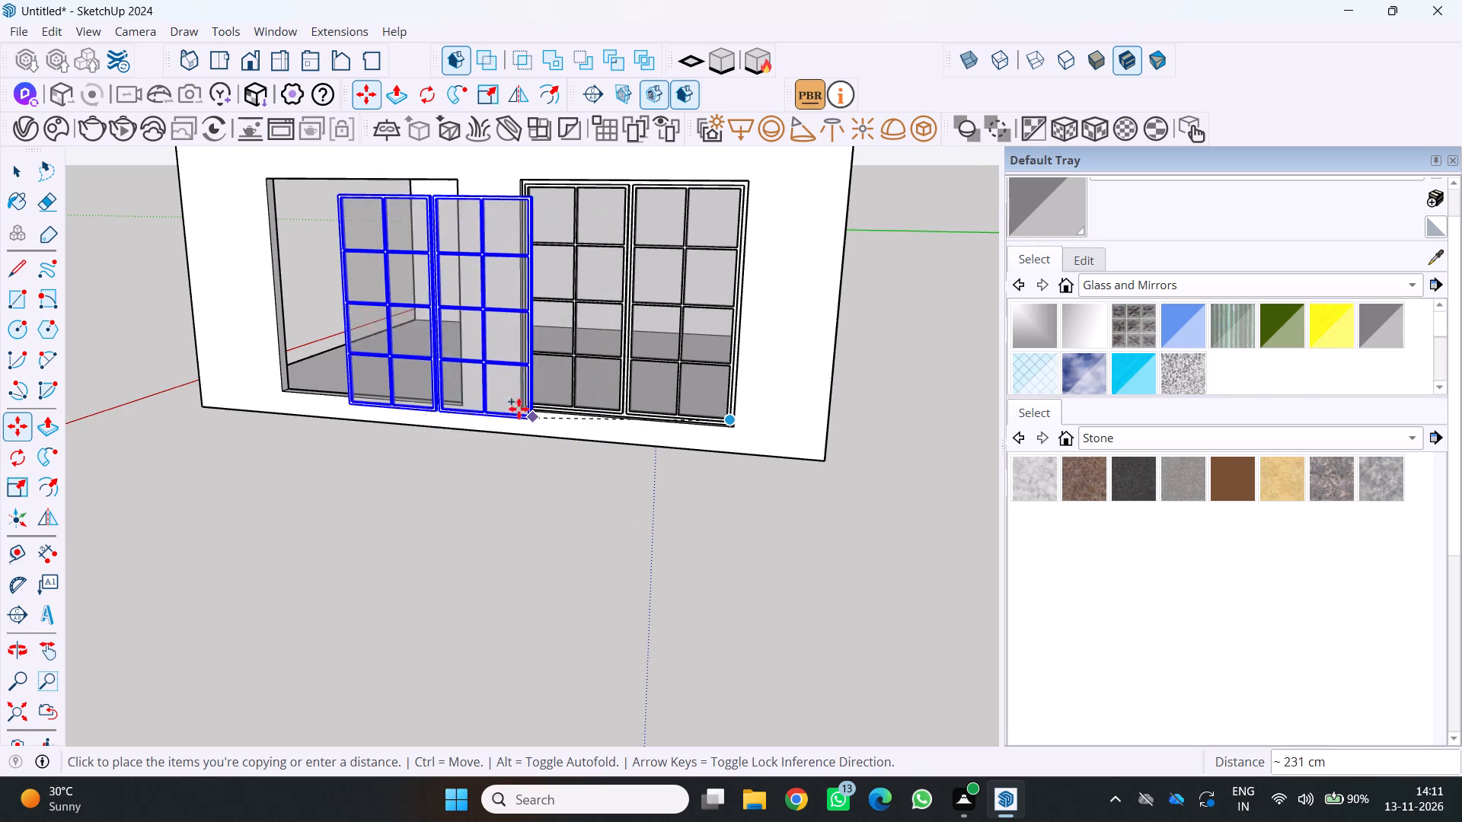
scroll(481, 390, up, 12)
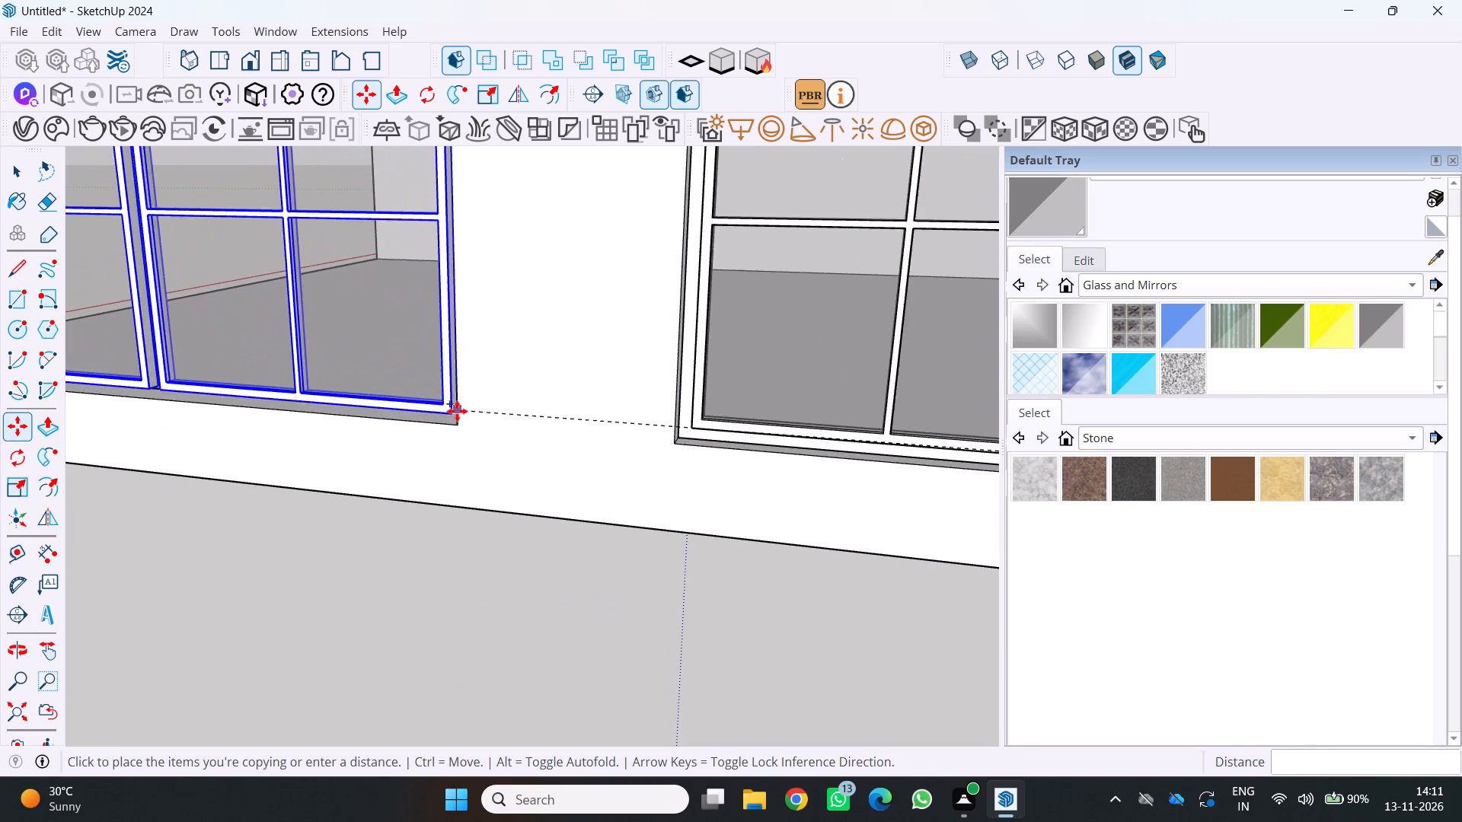
scroll(457, 411, up, 4)
middle_drag(451, 419, 609, 422)
scroll(553, 429, up, 1)
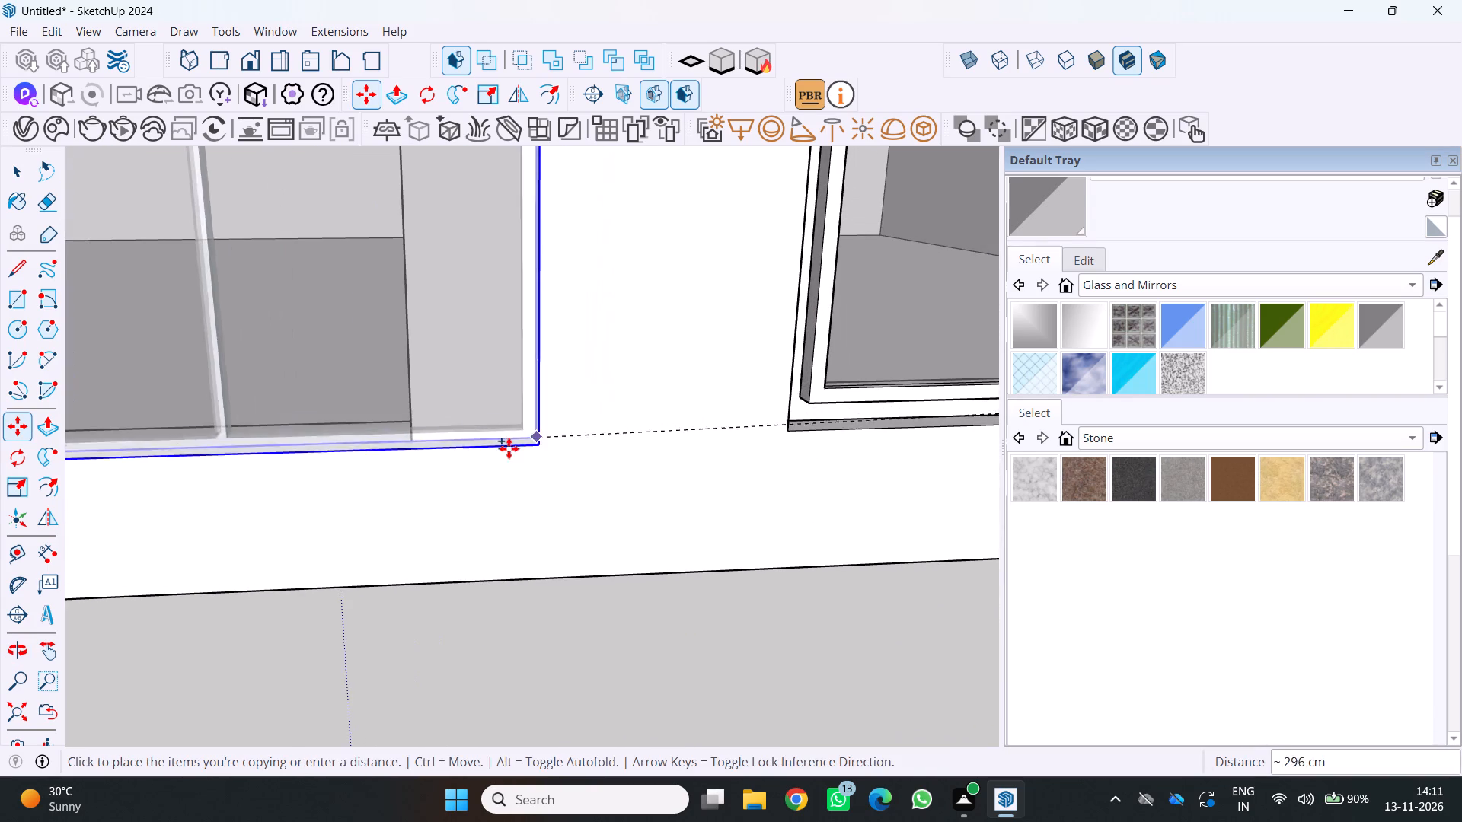
scroll(370, 432, up, 6)
middle_drag(386, 429, 516, 438)
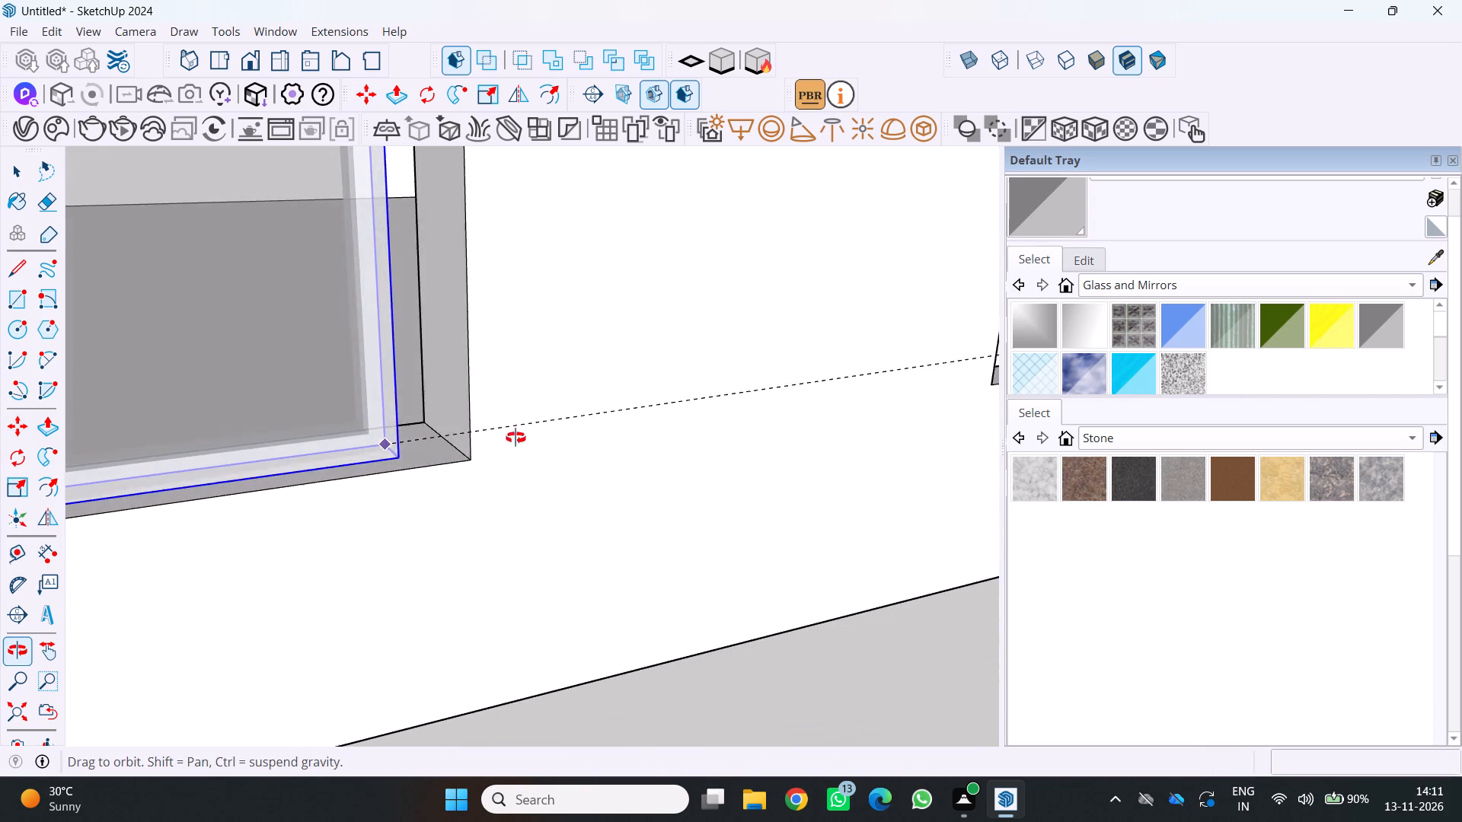
middle_drag(516, 438, 518, 438)
scroll(497, 450, up, 4)
scroll(408, 410, up, 2)
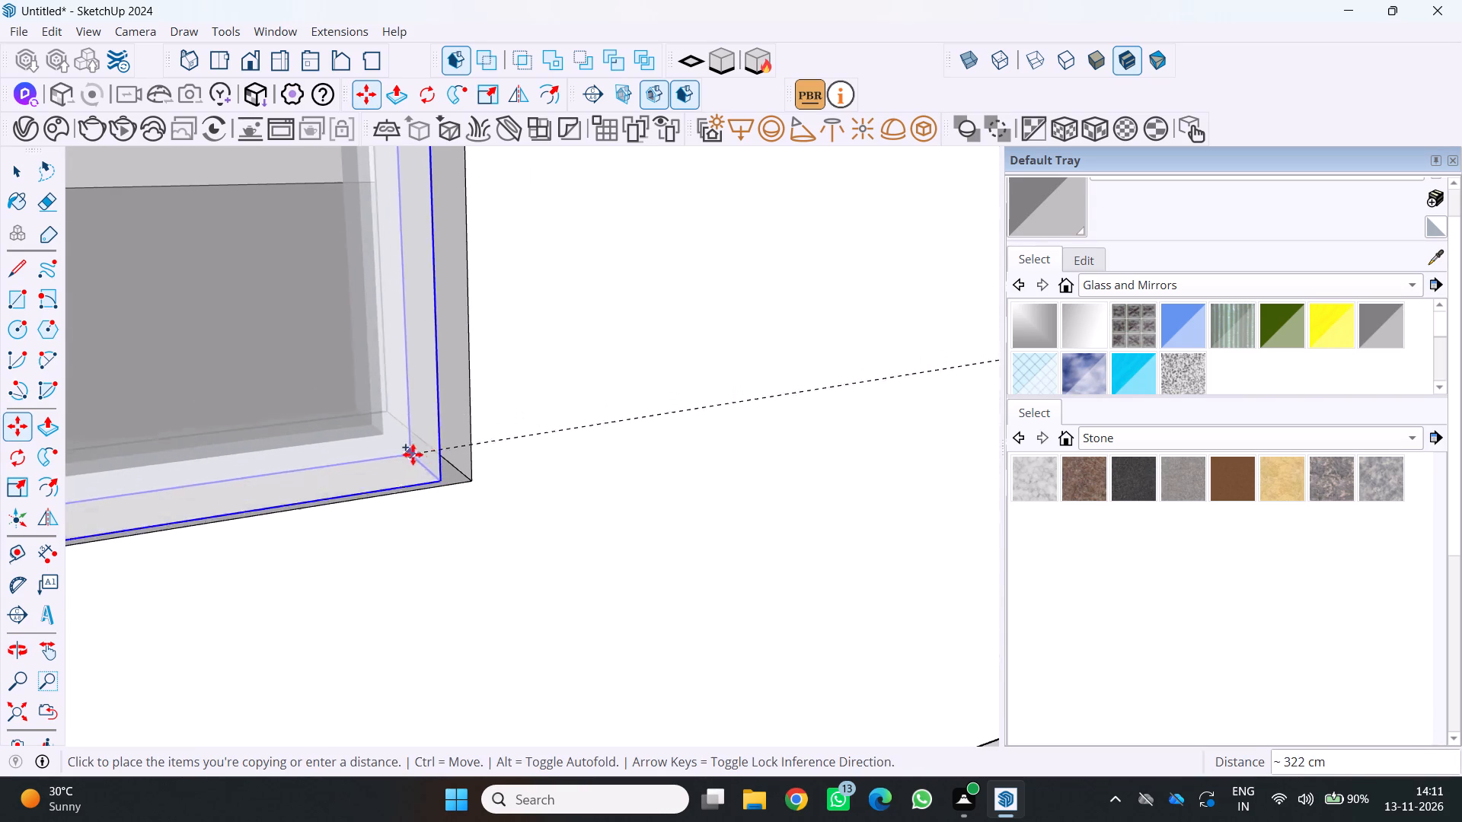
click(419, 438)
Move the copied panel pair from its lower corner to adjust its depth within the second opening.
scroll(515, 425, down, 4)
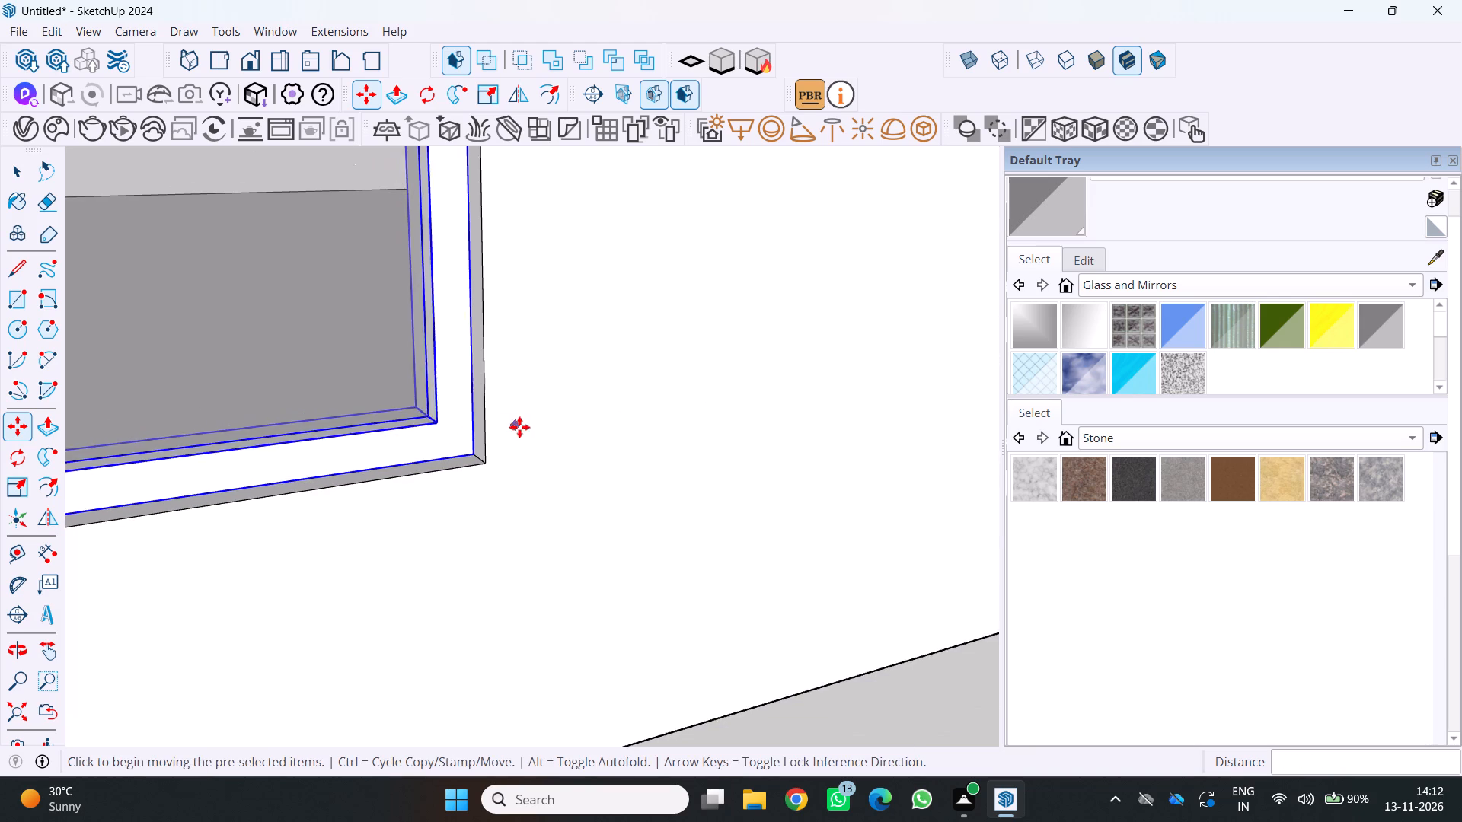
scroll(519, 427, down, 20)
scroll(519, 427, down, 10)
scroll(499, 485, down, 5)
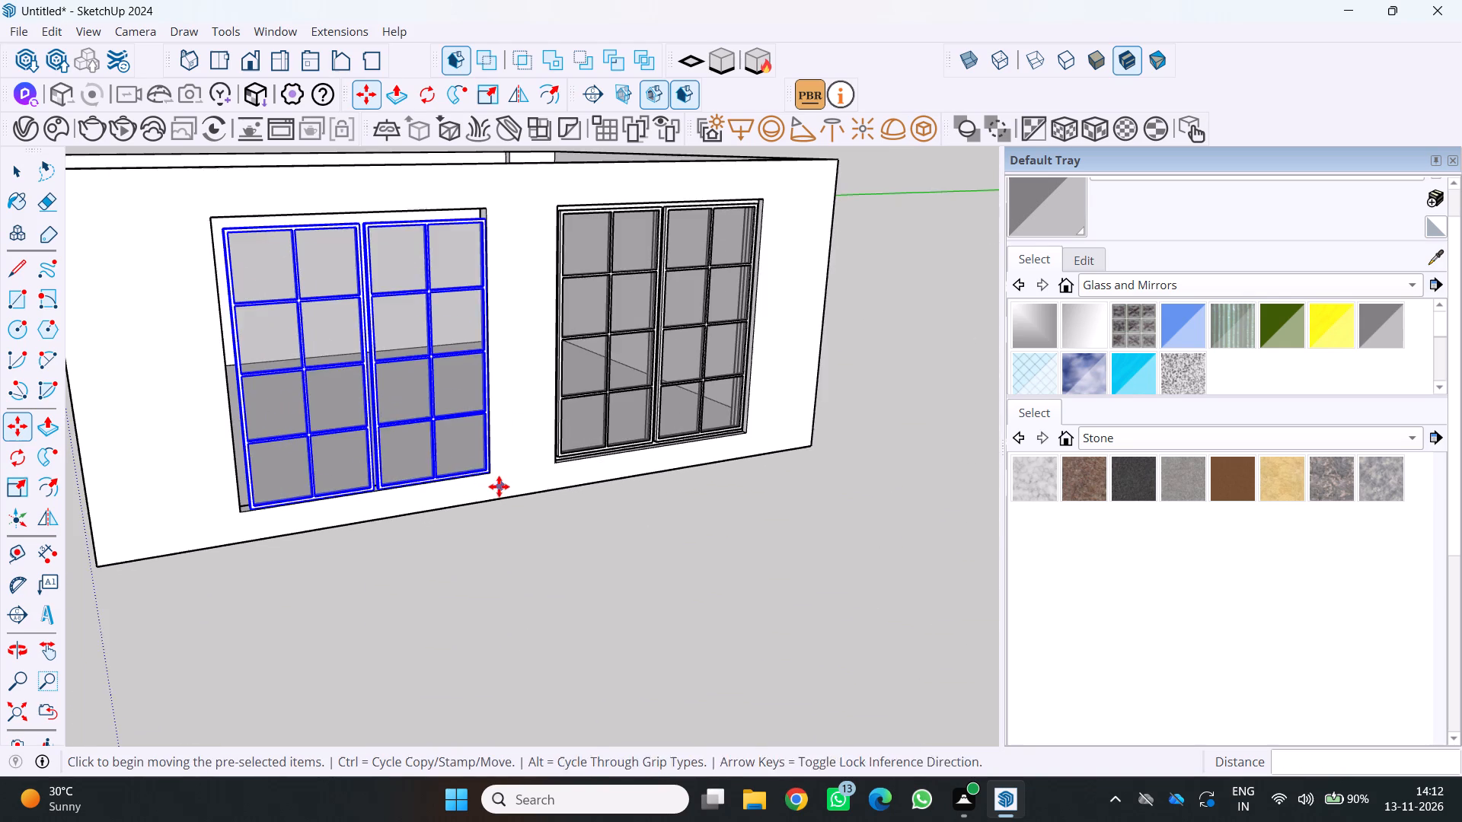
scroll(493, 485, down, 2)
scroll(407, 454, up, 3)
scroll(308, 416, up, 4)
middle_drag(283, 412, 517, 423)
middle_drag(491, 445, 337, 454)
scroll(291, 431, up, 1)
scroll(288, 422, down, 5)
scroll(404, 447, up, 3)
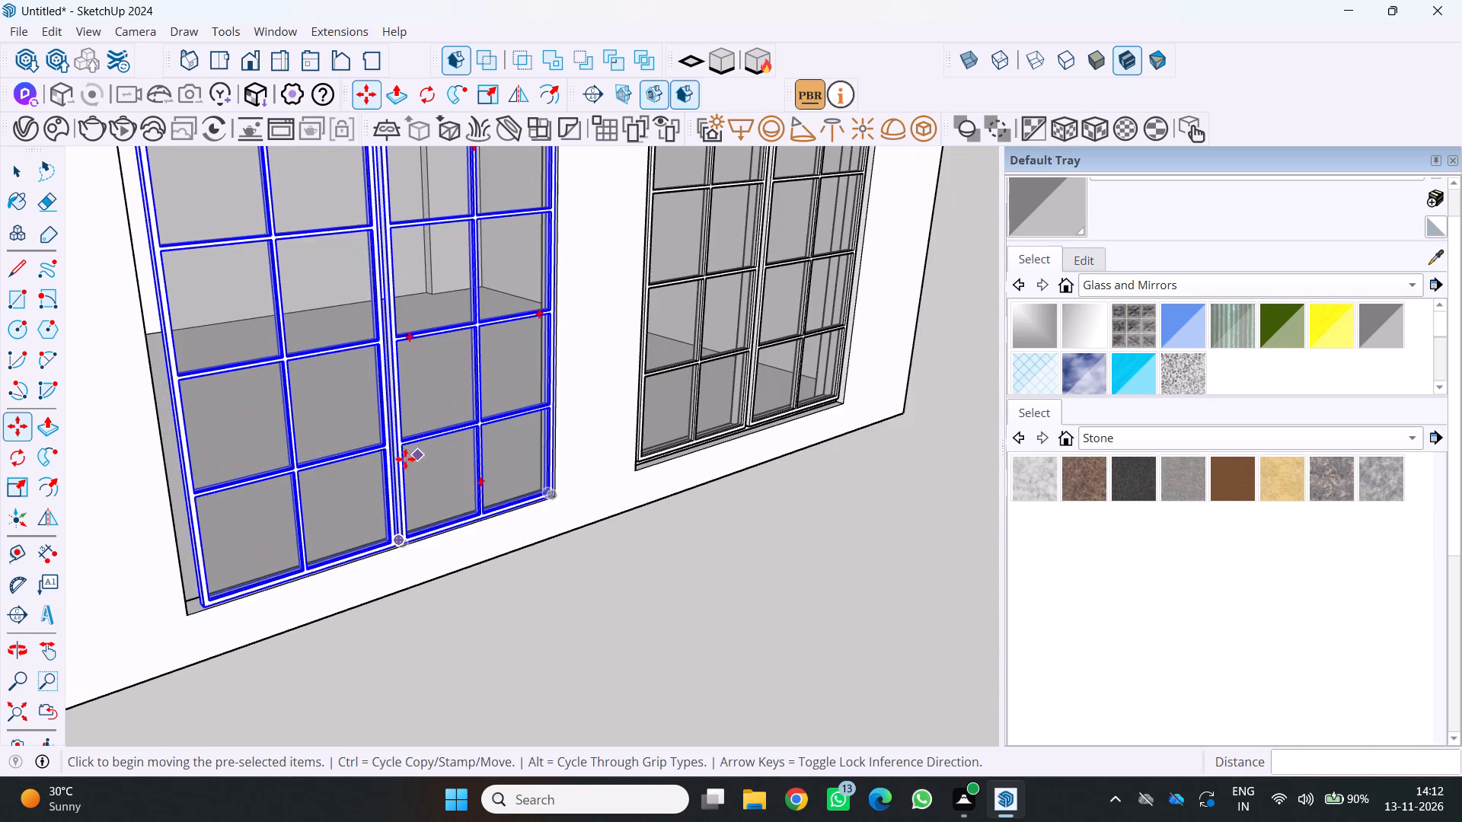
middle_drag(375, 468, 269, 489)
scroll(739, 508, up, 4)
scroll(413, 507, up, 2)
key(m)
scroll(403, 491, up, 1)
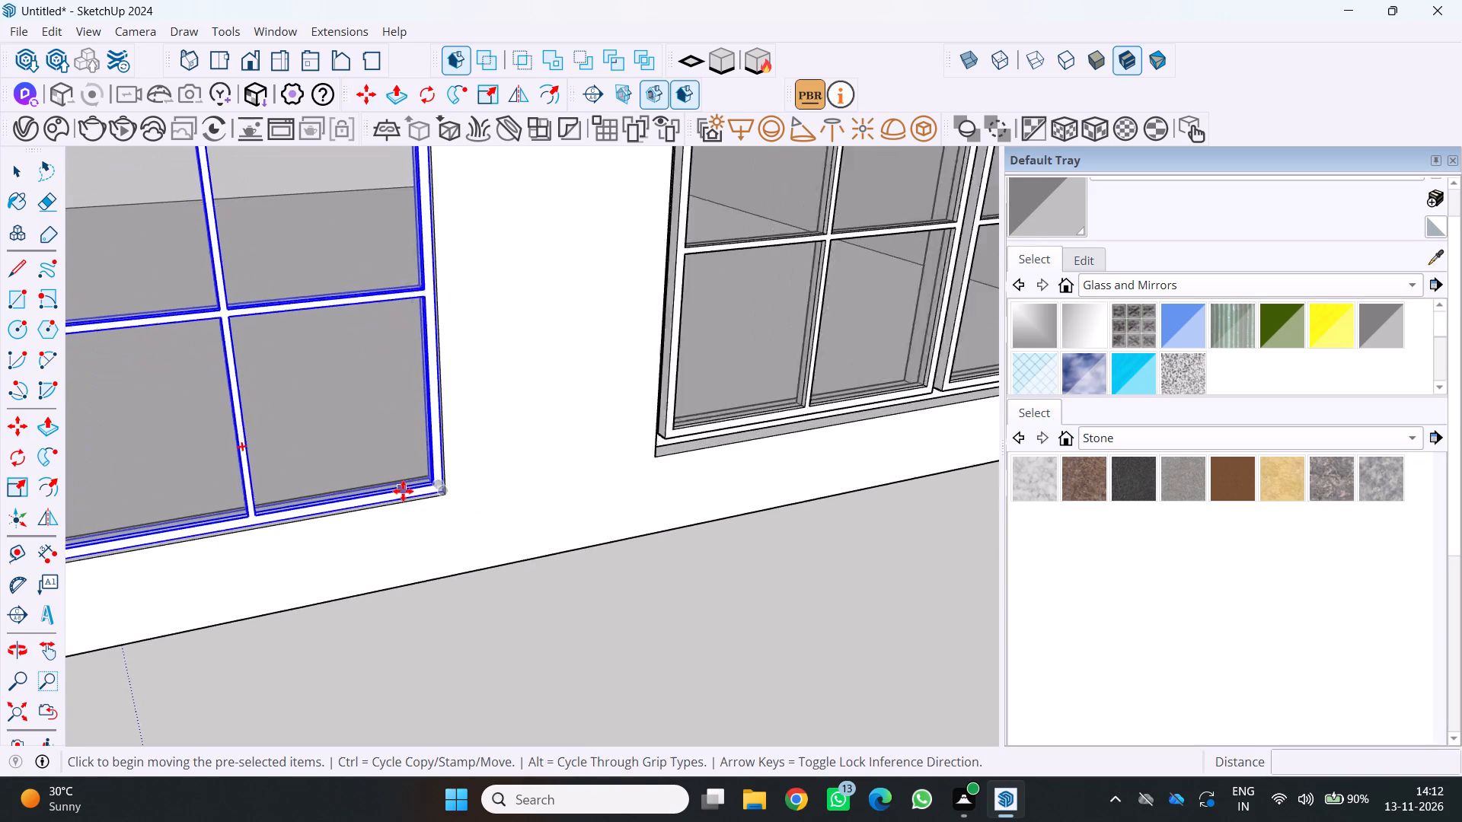
scroll(403, 491, up, 5)
click(428, 493)
scroll(406, 476, up, 4)
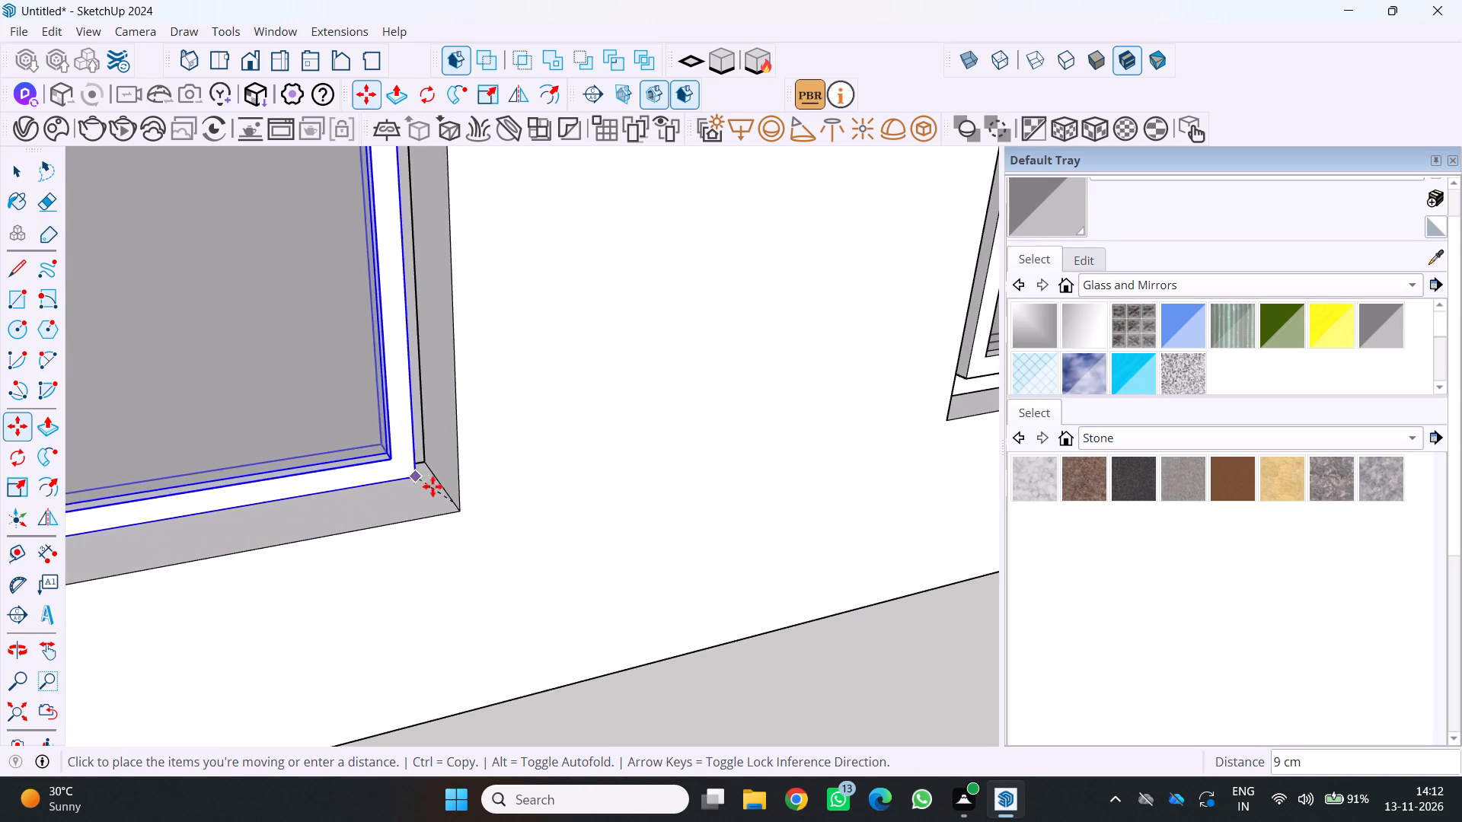
click(448, 495)
Examine the panel pairs in both wall openings and the surrounding room from different distances and angles.
scroll(531, 486, down, 5)
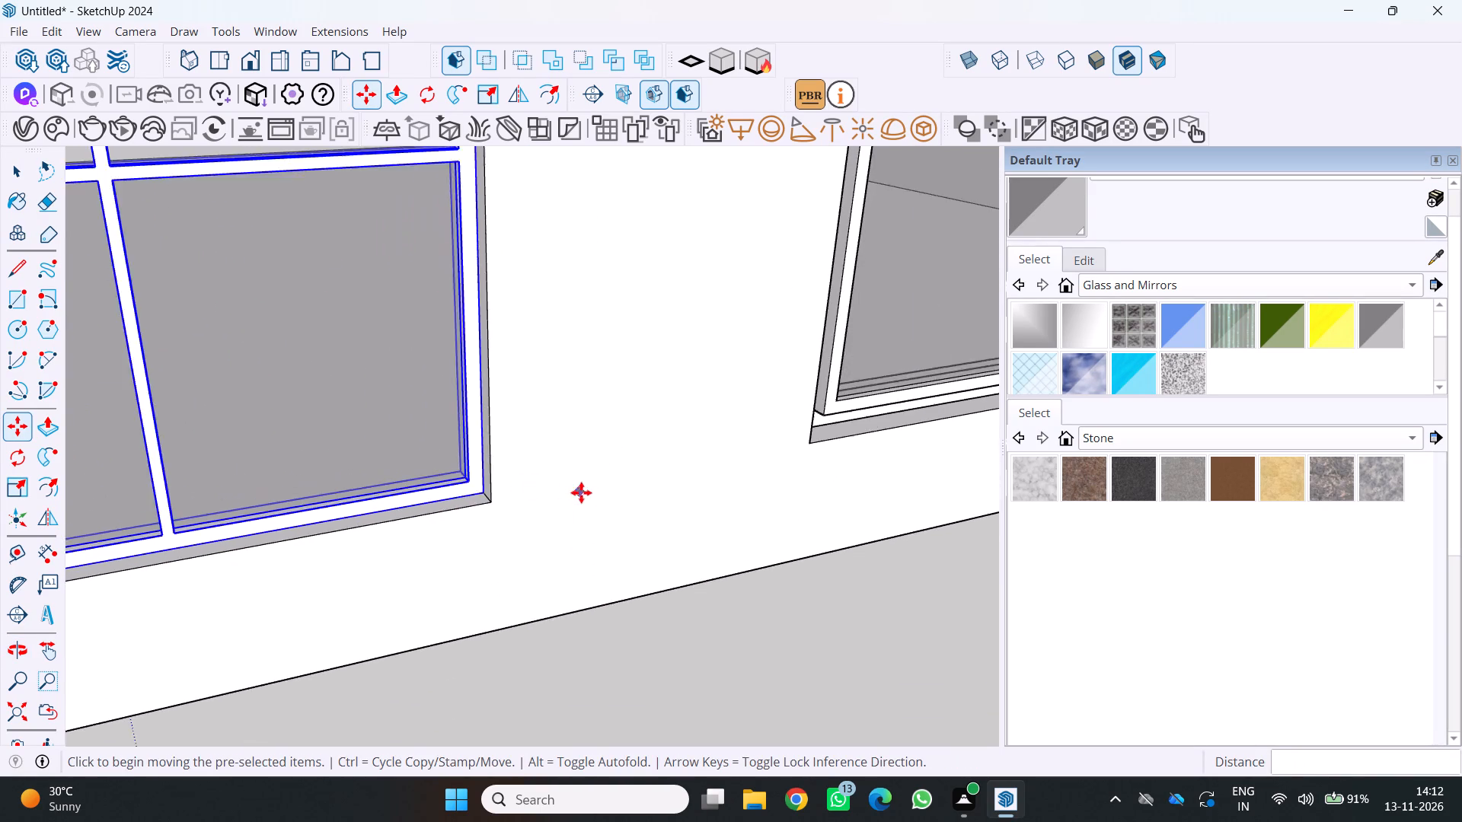
scroll(581, 492, down, 16)
middle_drag(519, 524, 326, 557)
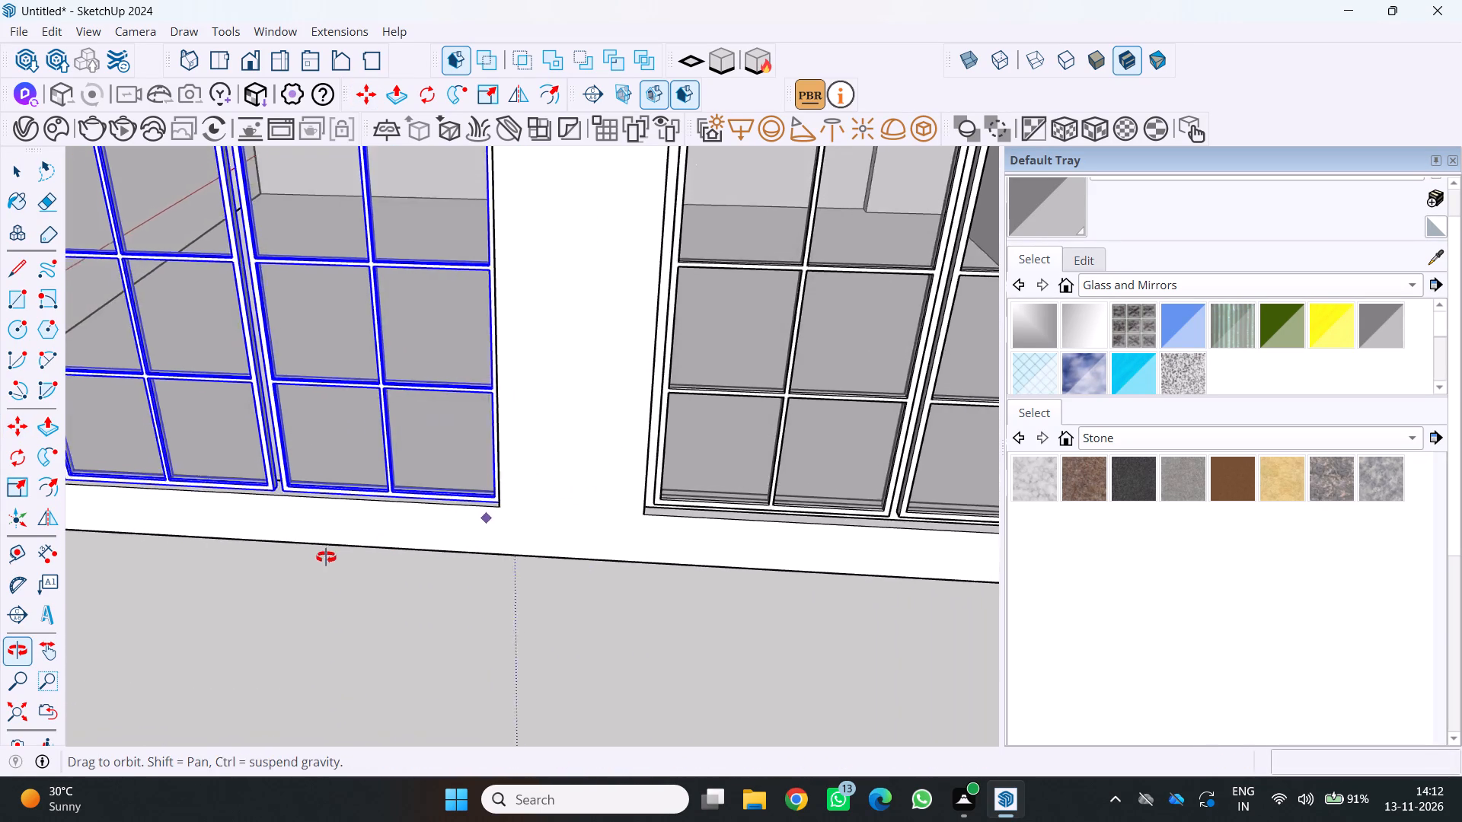
middle_drag(326, 557, 322, 559)
scroll(322, 559, down, 9)
middle_drag(309, 554, 388, 515)
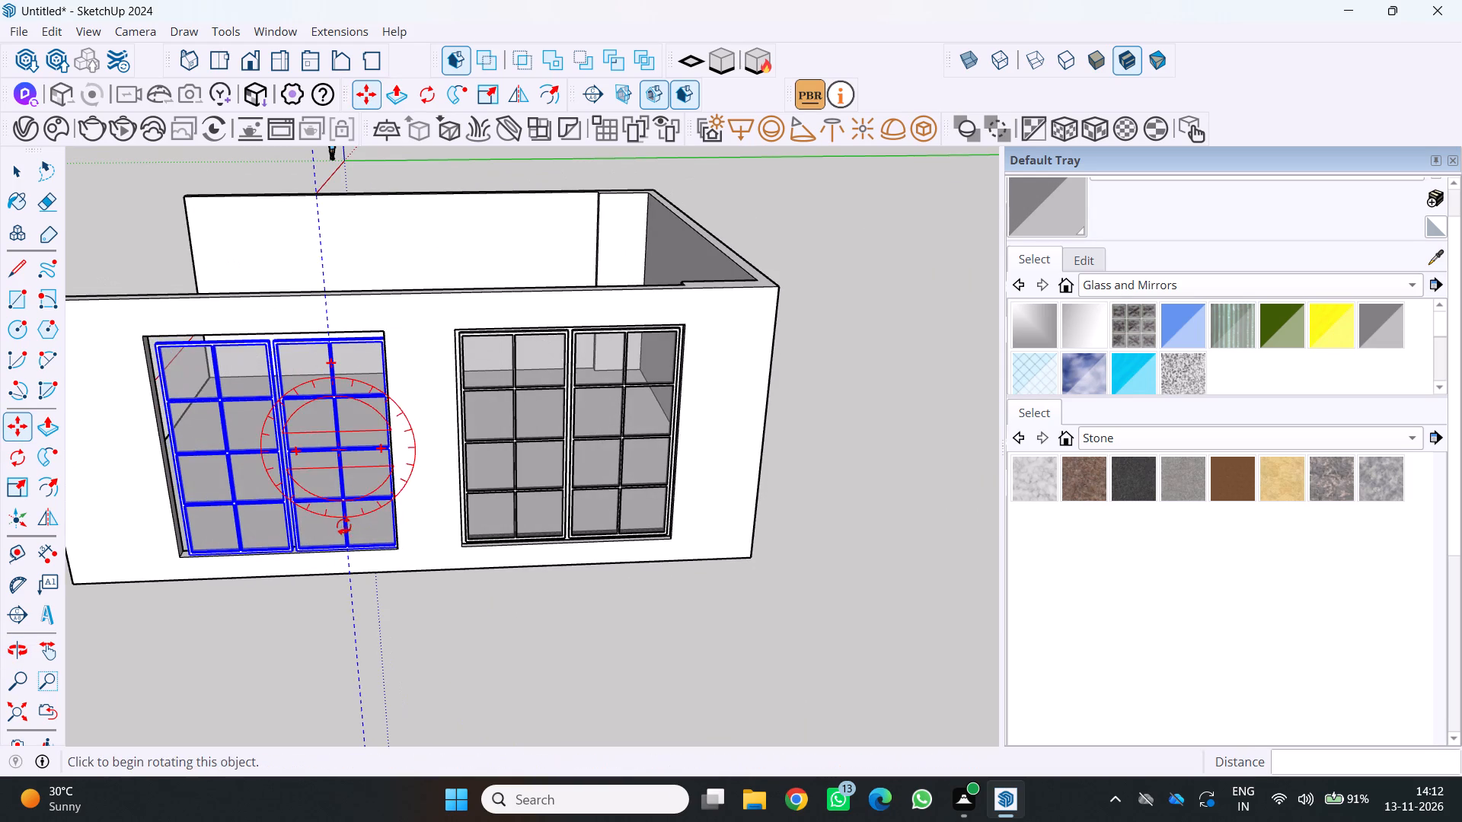
scroll(317, 521, up, 2)
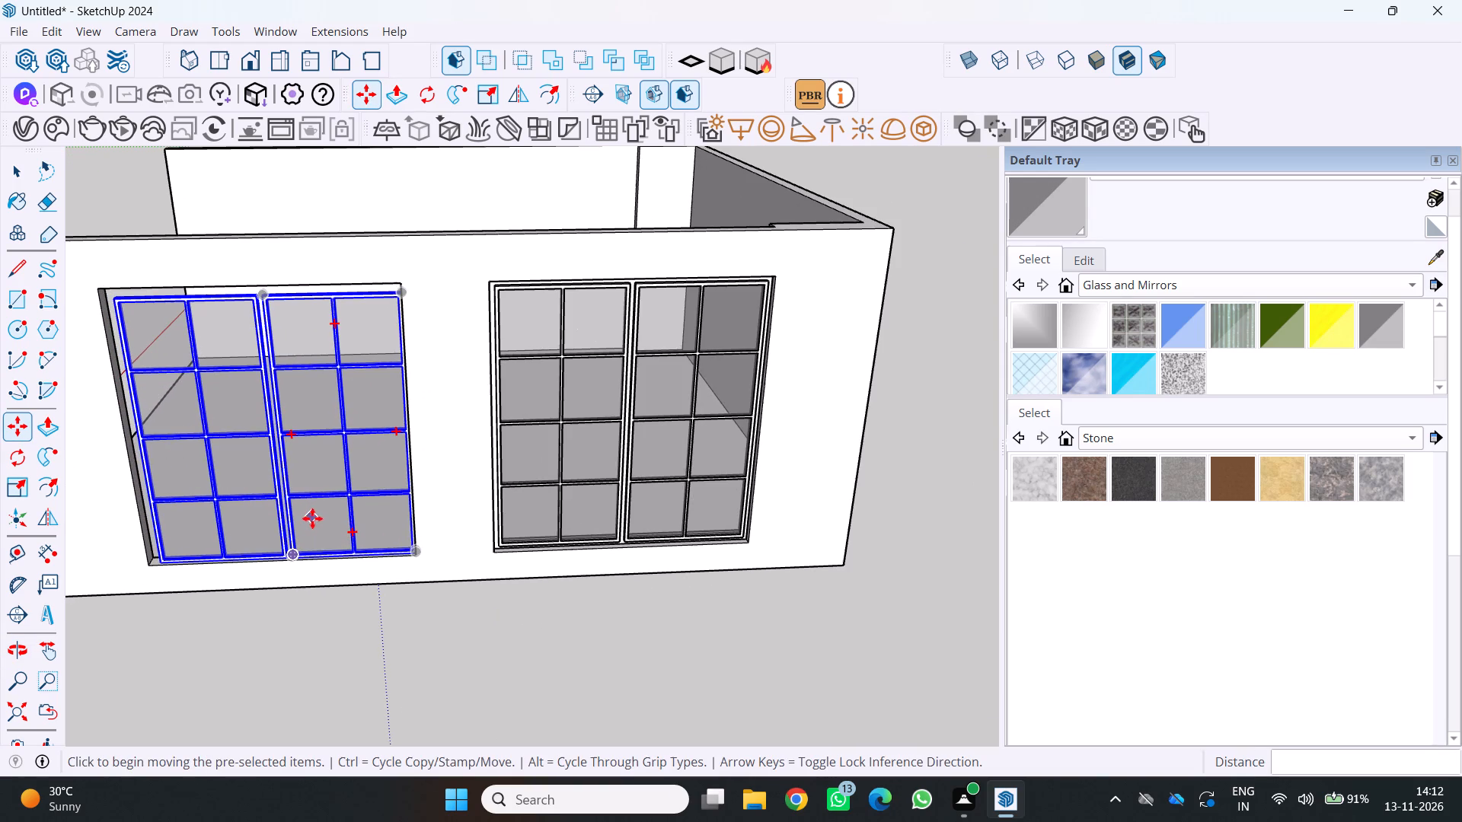
scroll(314, 507, up, 2)
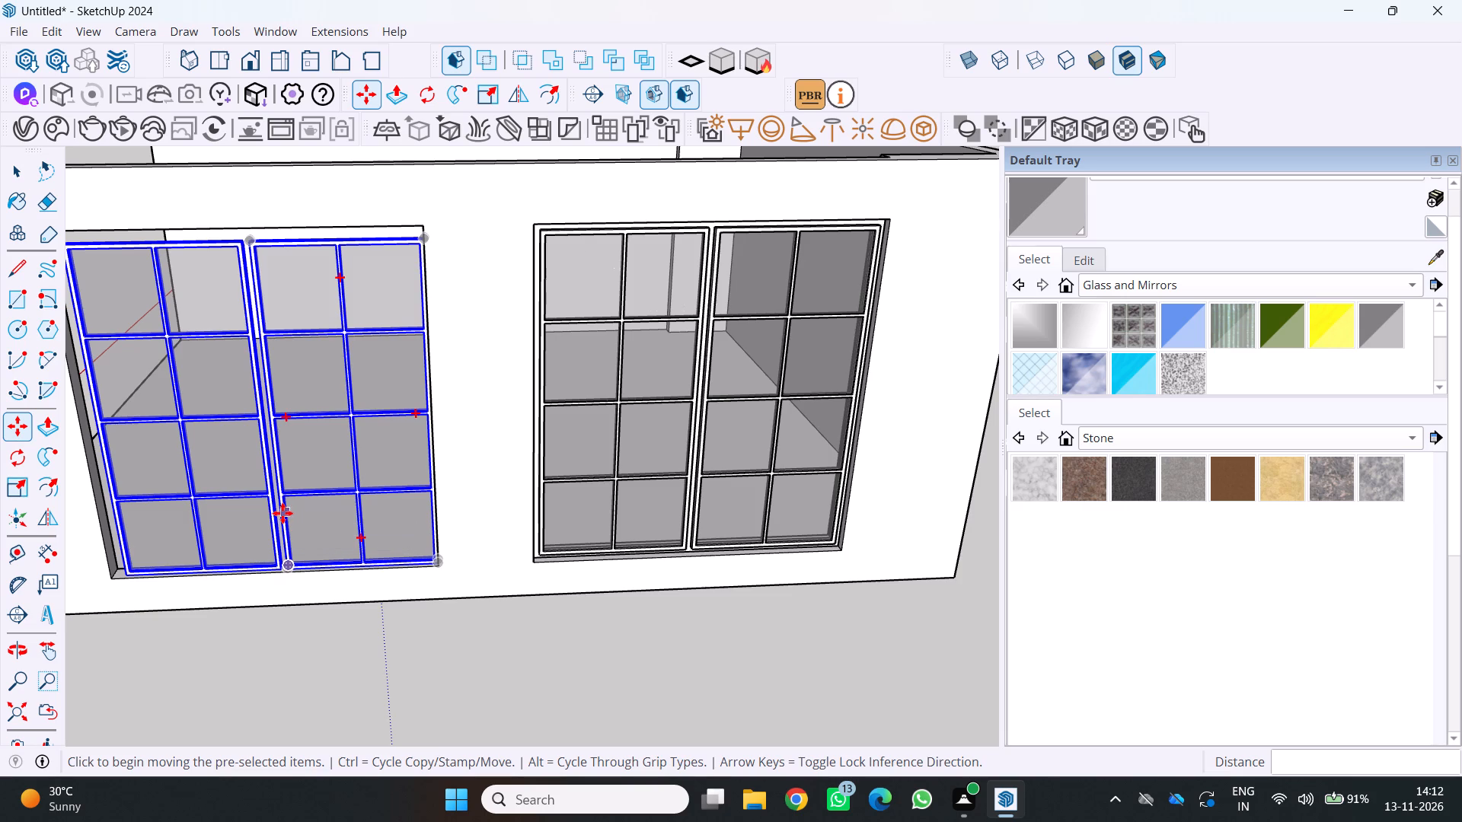
scroll(310, 484, down, 1)
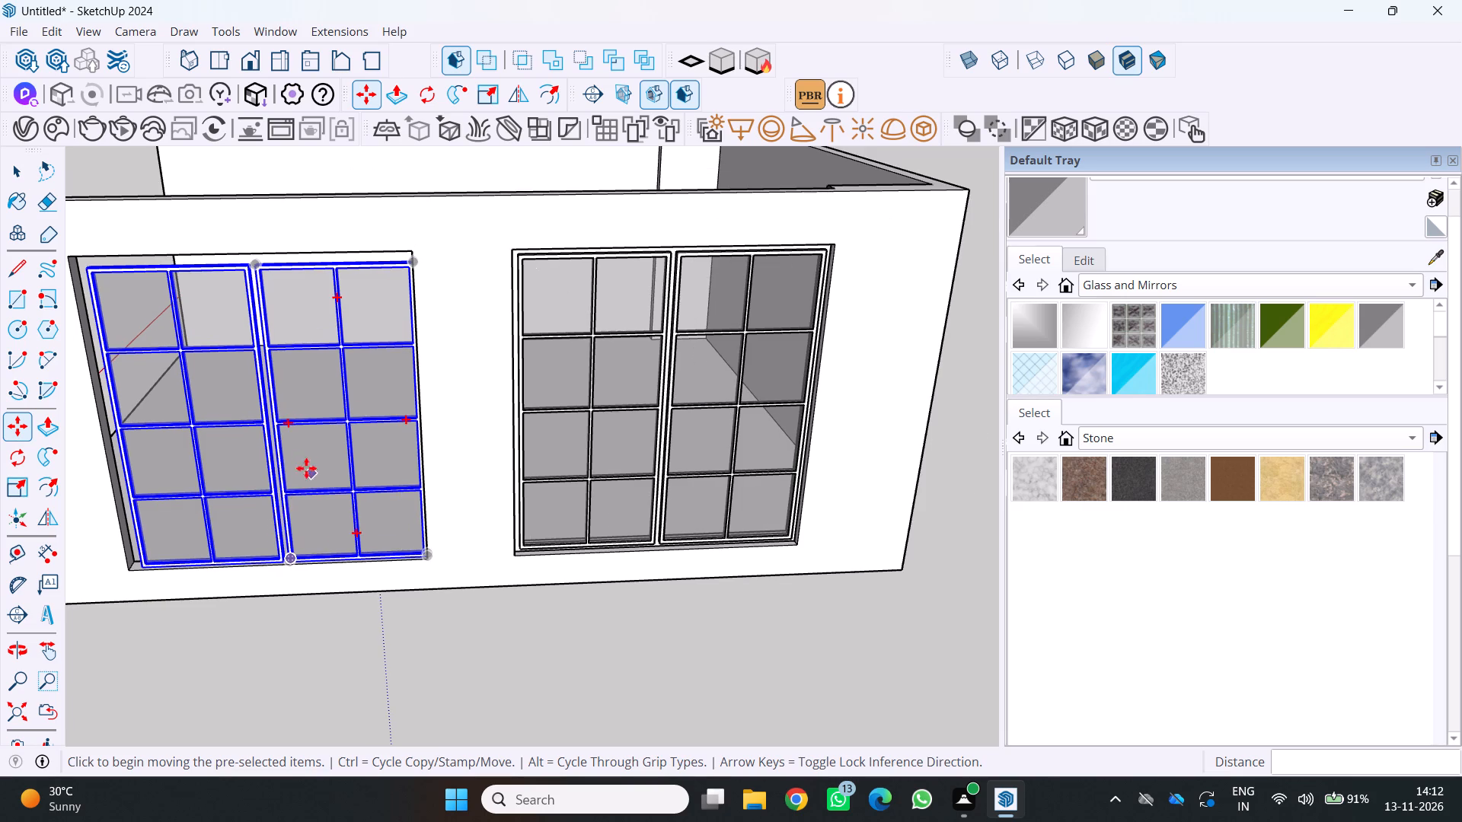
scroll(311, 375, down, 3)
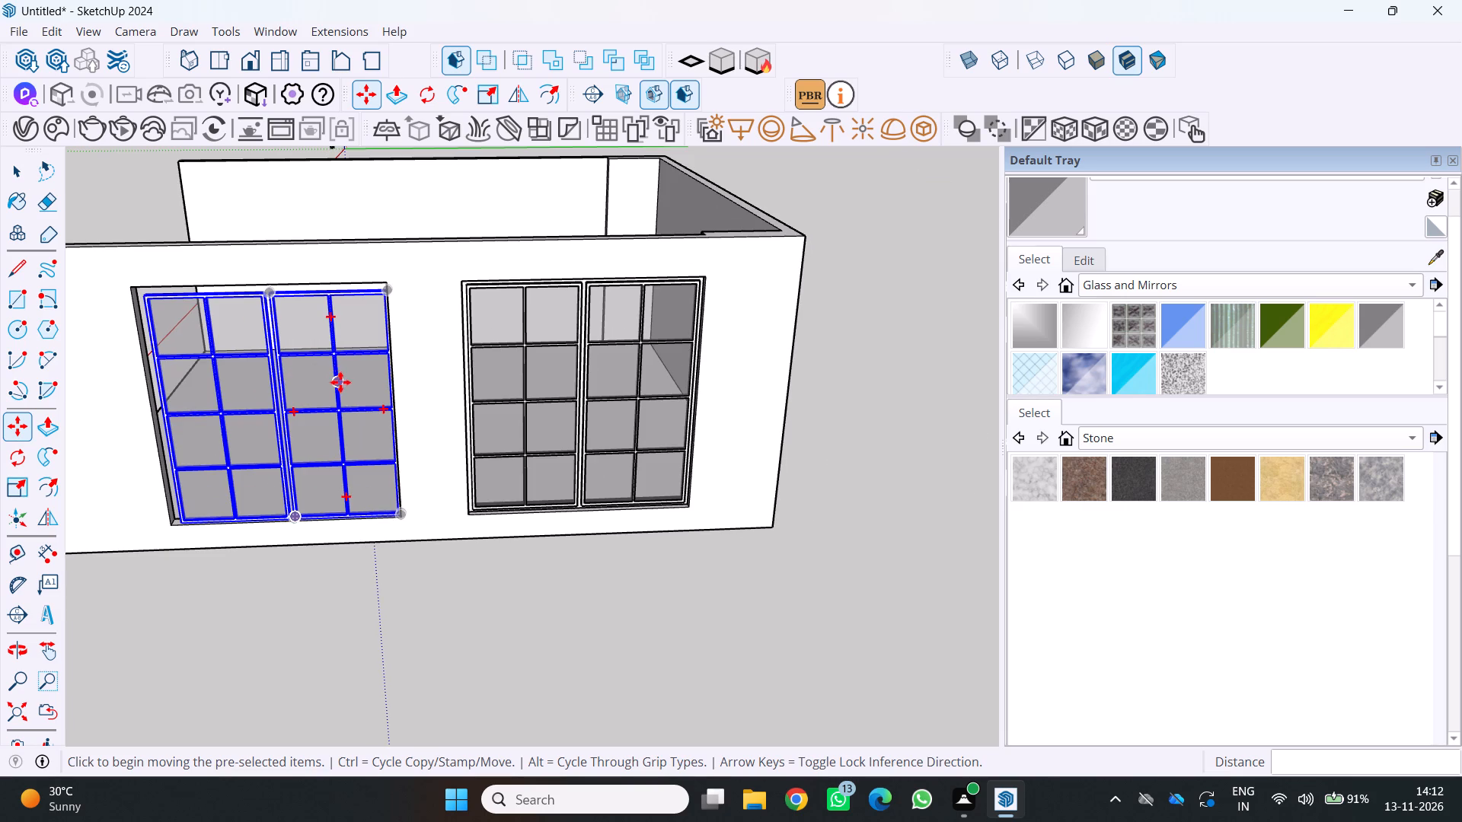
scroll(313, 378, up, 4)
scroll(321, 355, down, 6)
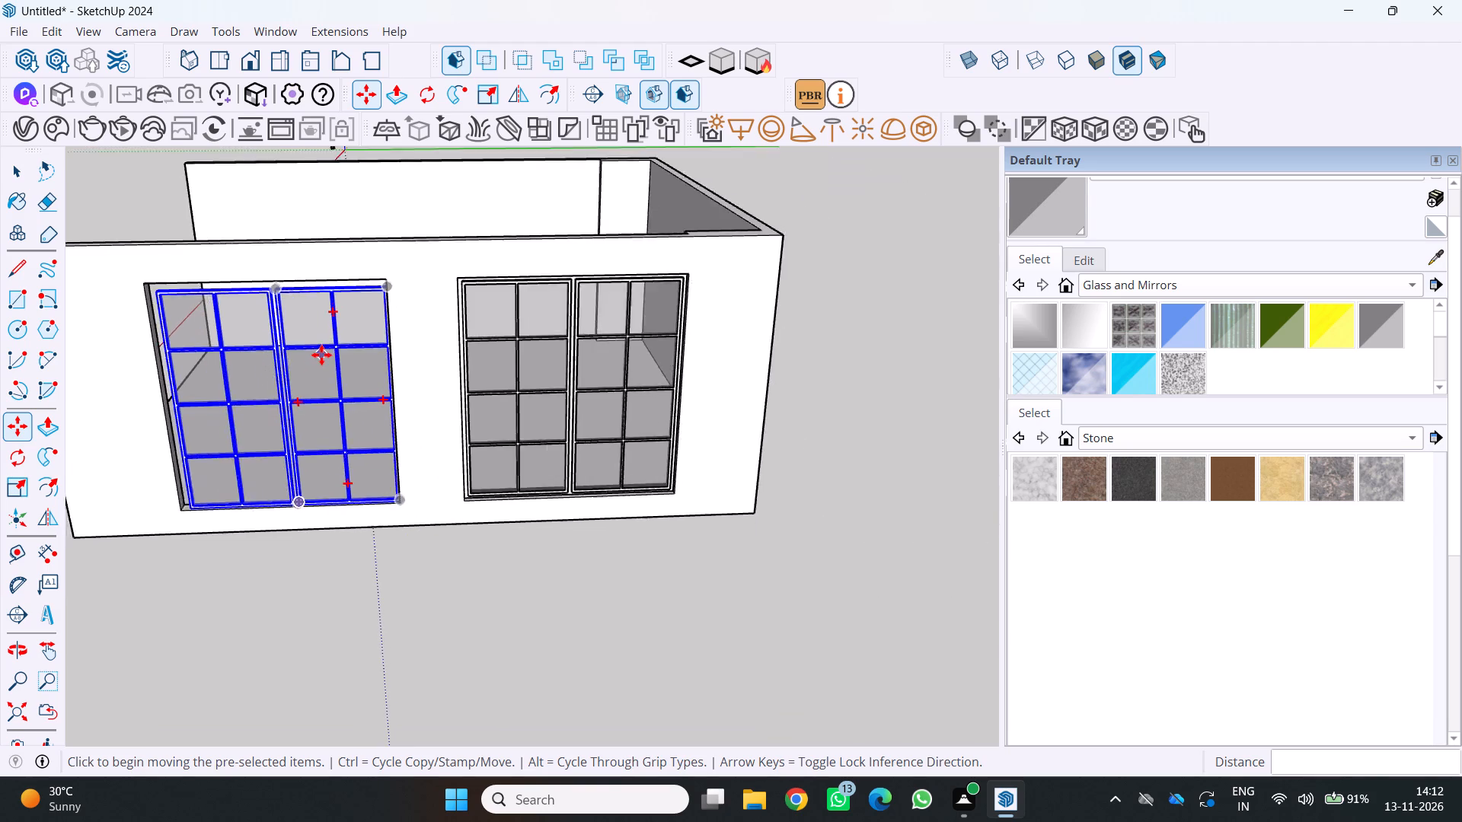
scroll(325, 353, down, 4)
scroll(327, 352, up, 3)
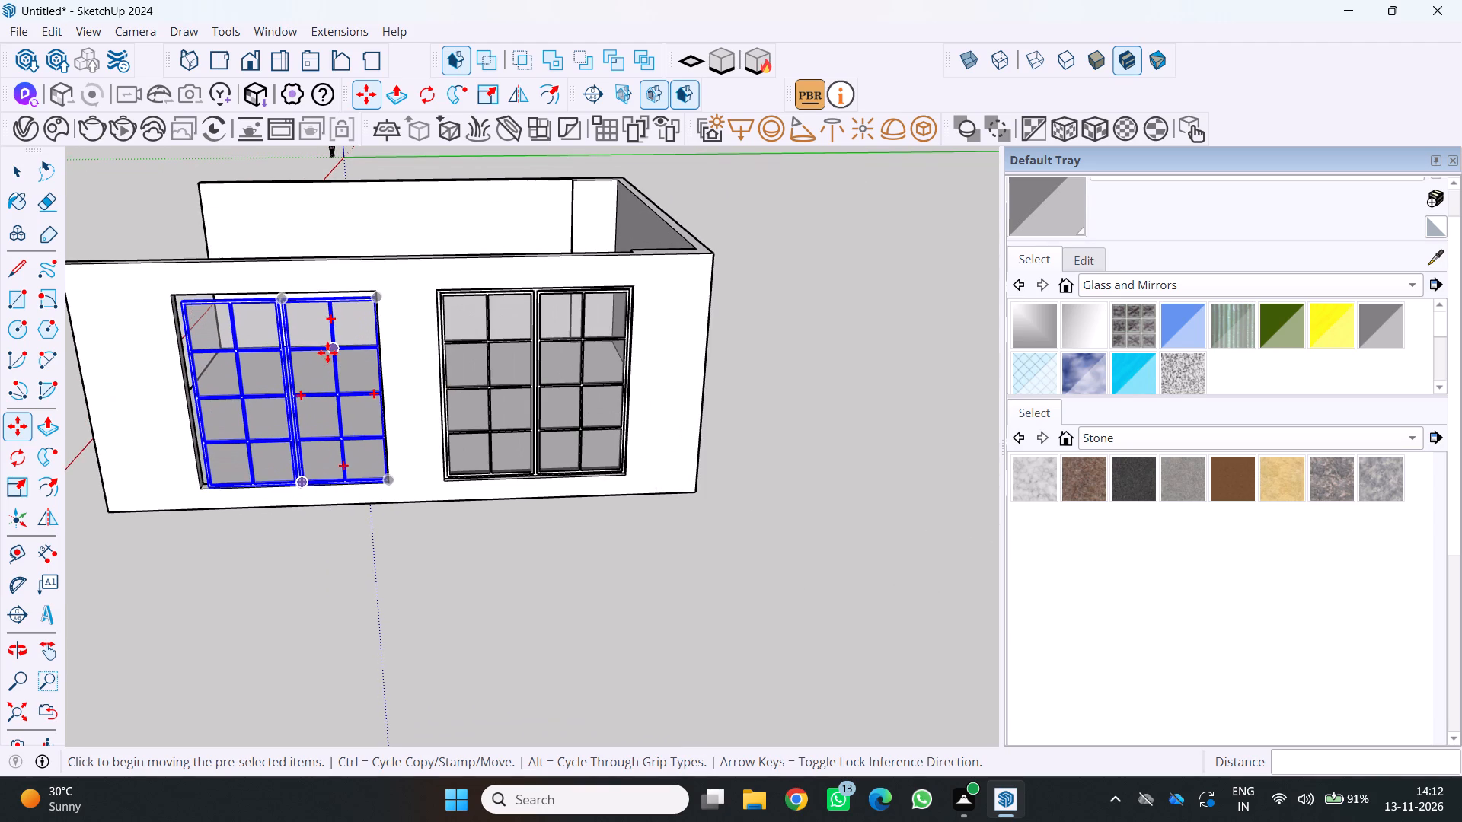
middle_drag(337, 352, 519, 303)
scroll(483, 299, down, 5)
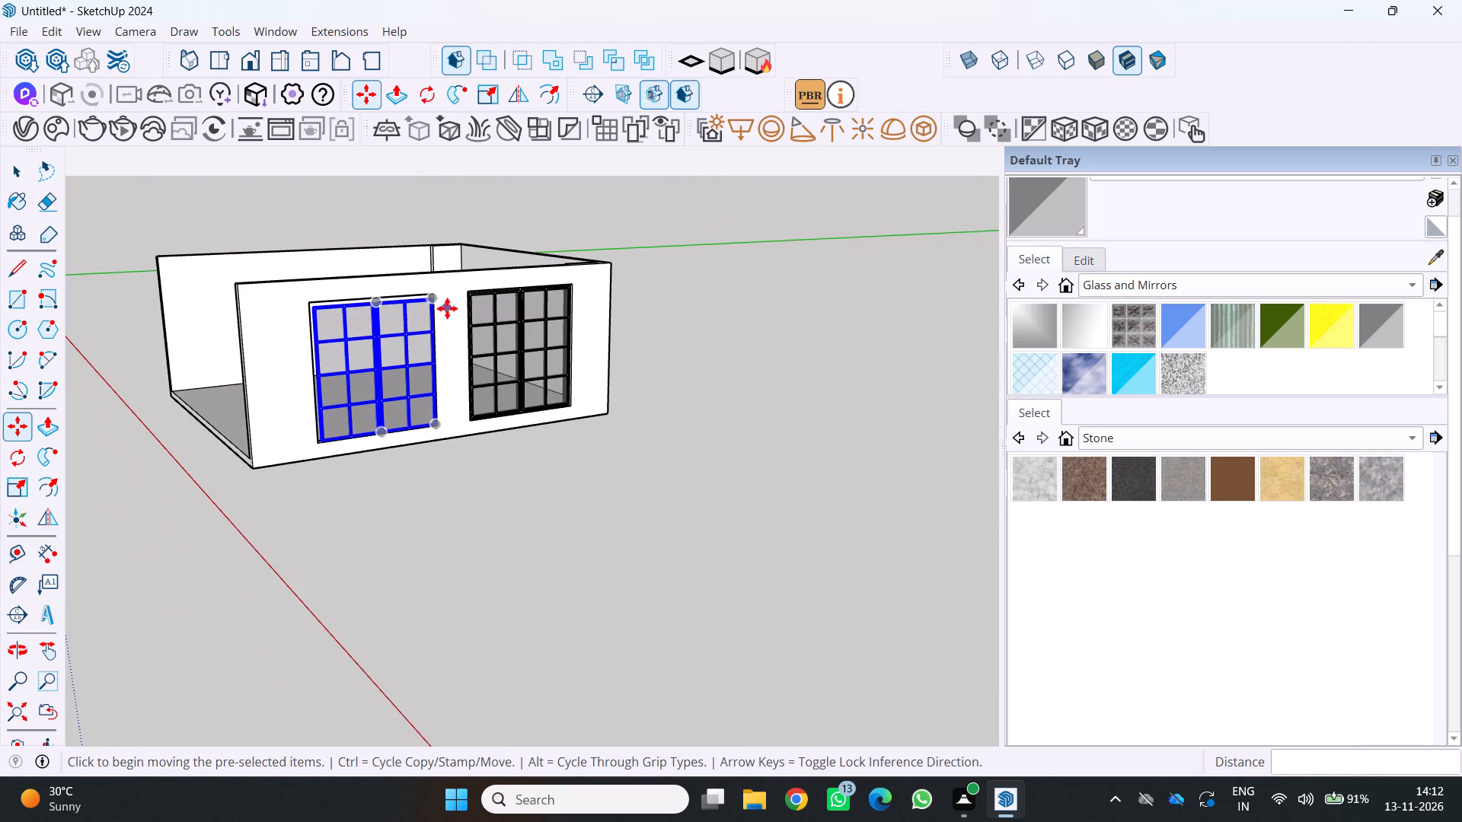
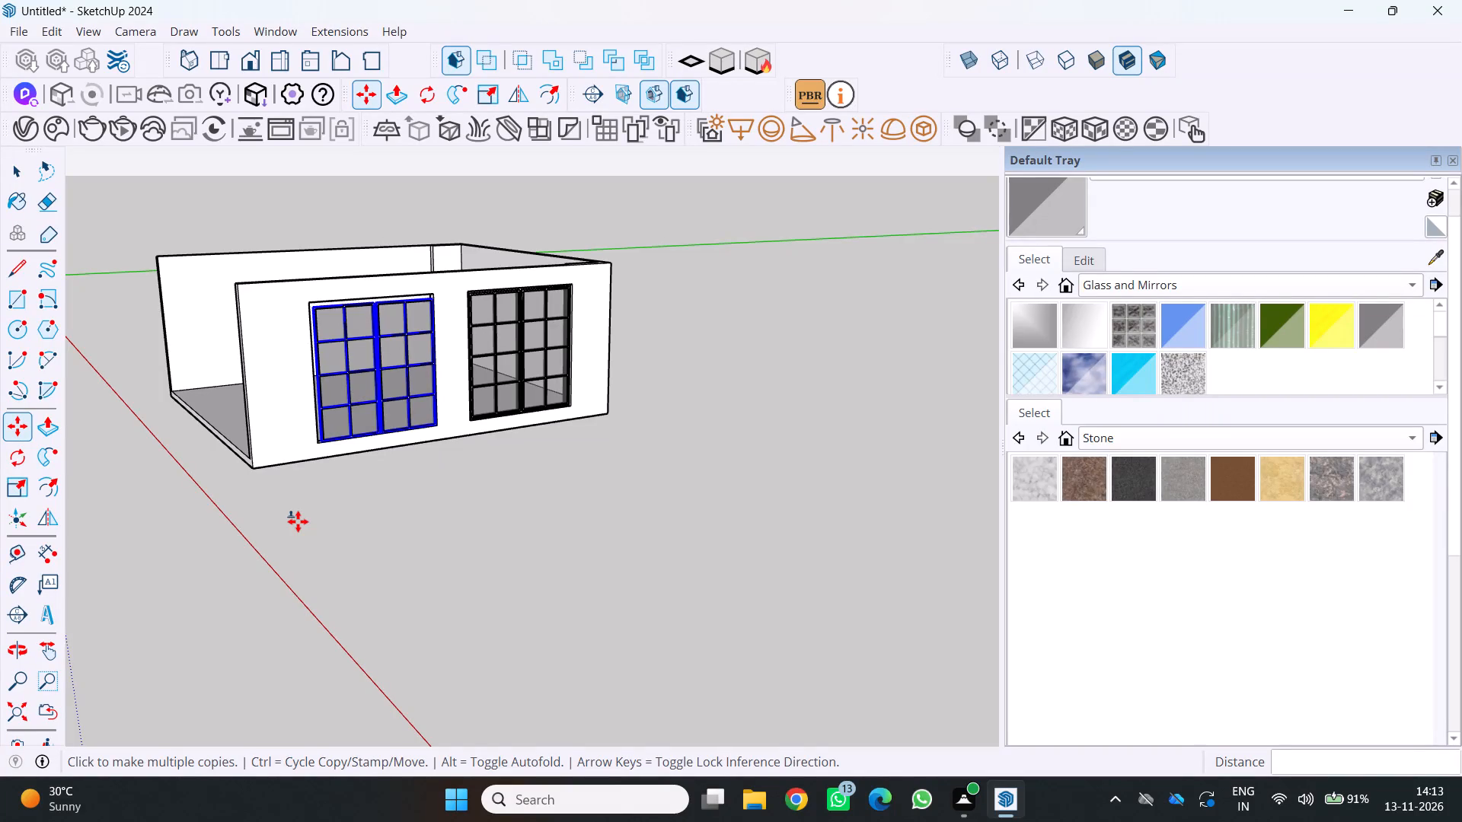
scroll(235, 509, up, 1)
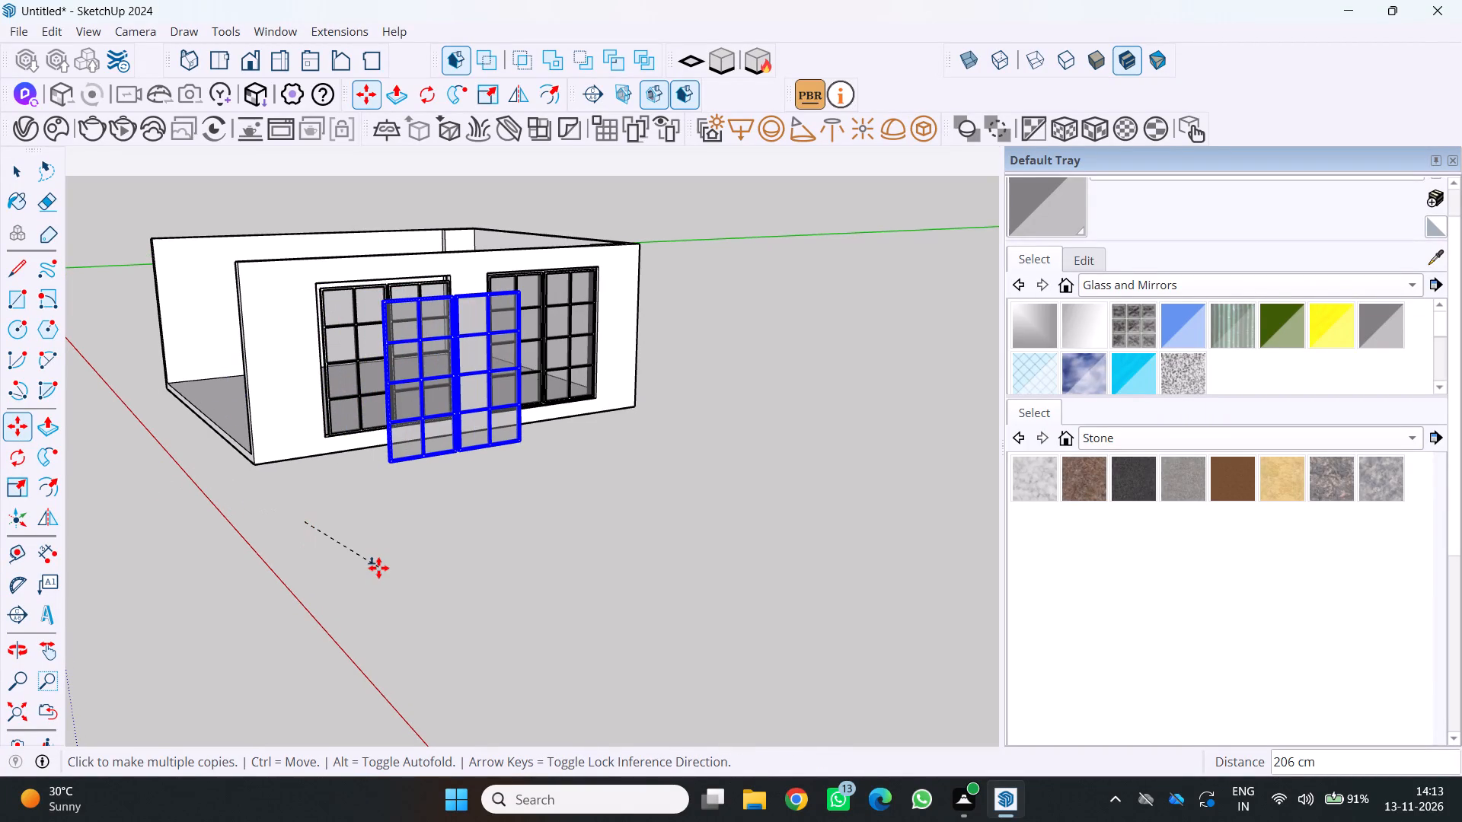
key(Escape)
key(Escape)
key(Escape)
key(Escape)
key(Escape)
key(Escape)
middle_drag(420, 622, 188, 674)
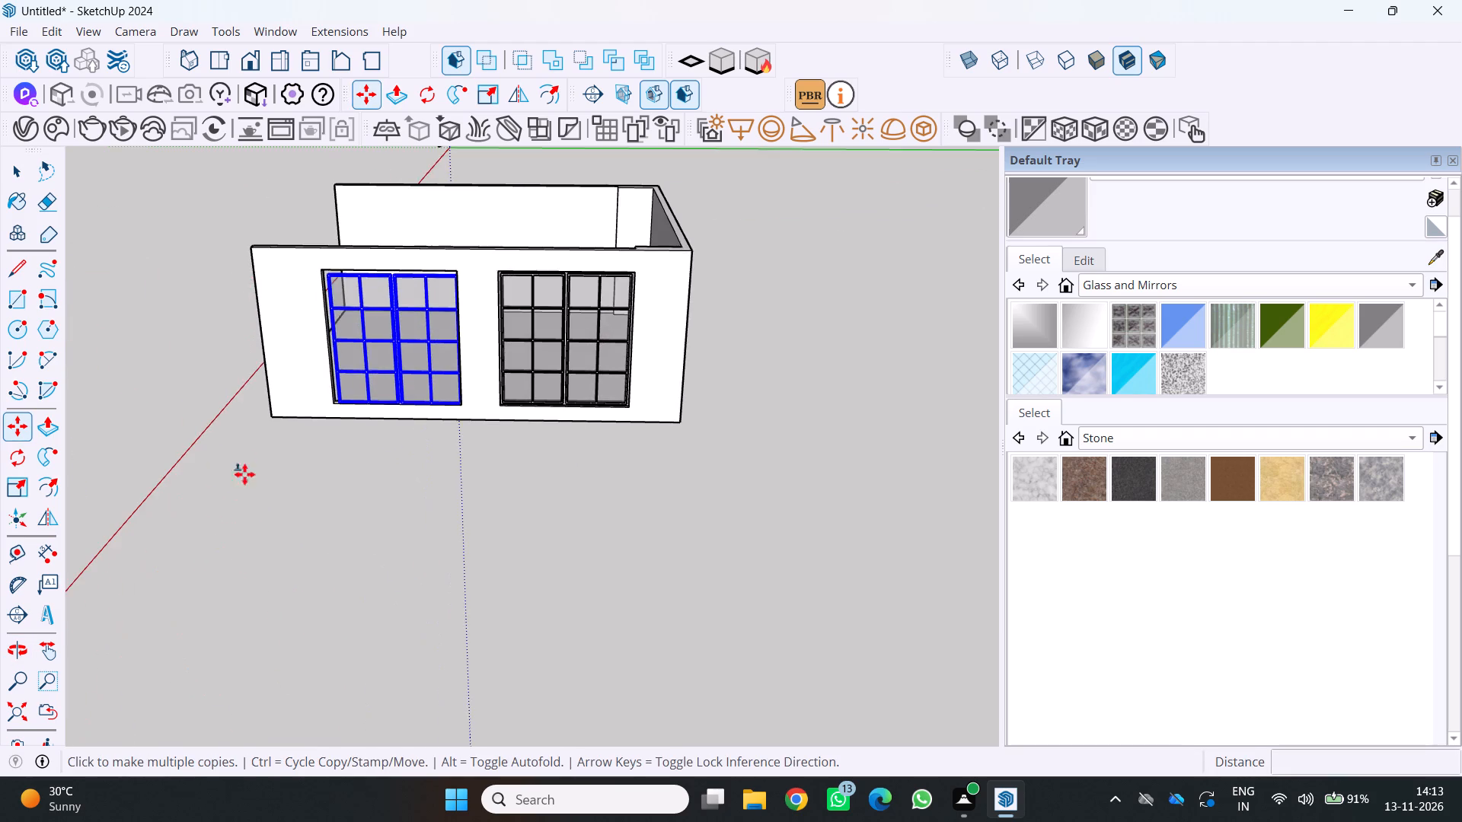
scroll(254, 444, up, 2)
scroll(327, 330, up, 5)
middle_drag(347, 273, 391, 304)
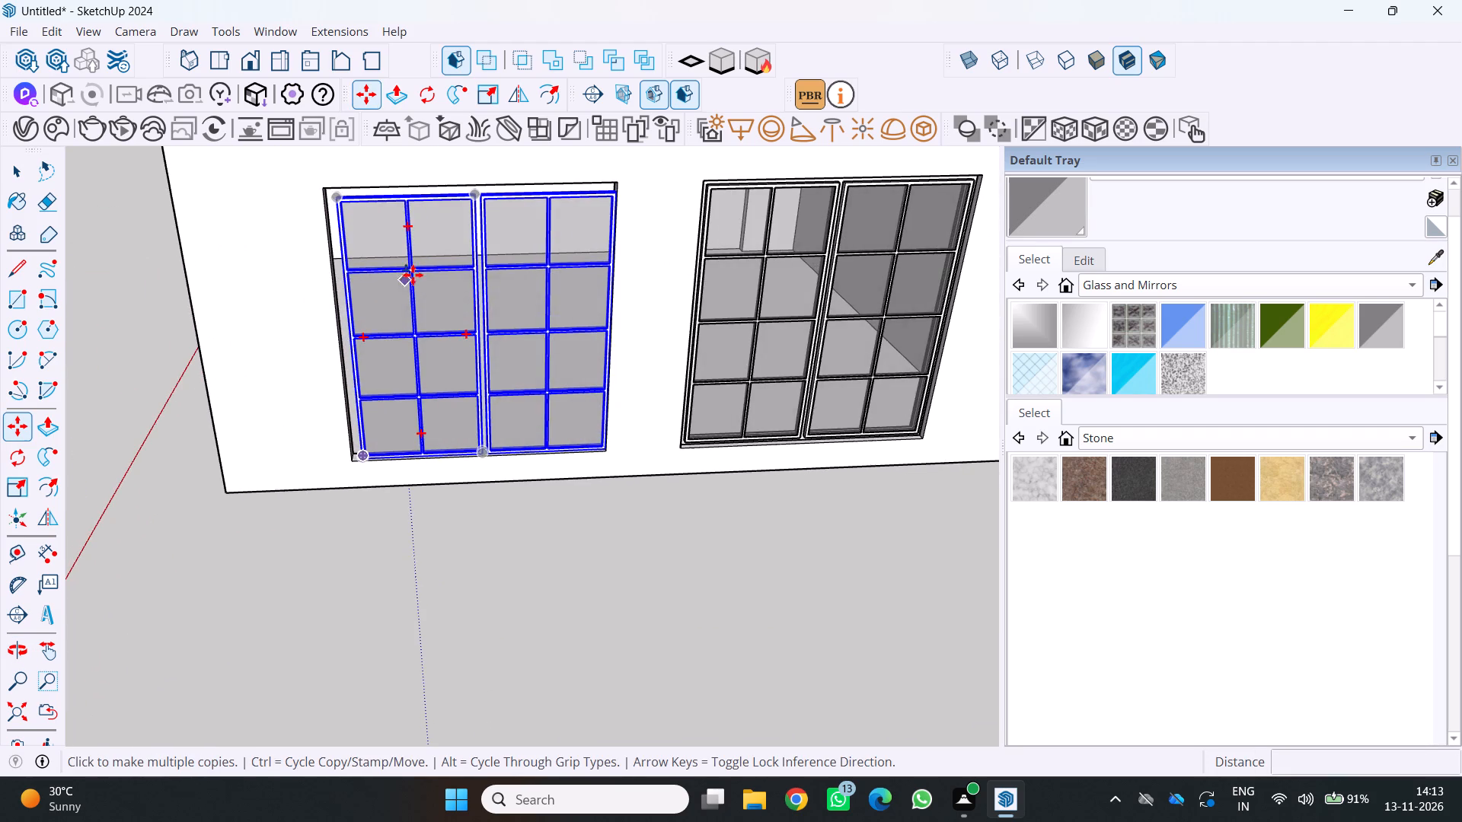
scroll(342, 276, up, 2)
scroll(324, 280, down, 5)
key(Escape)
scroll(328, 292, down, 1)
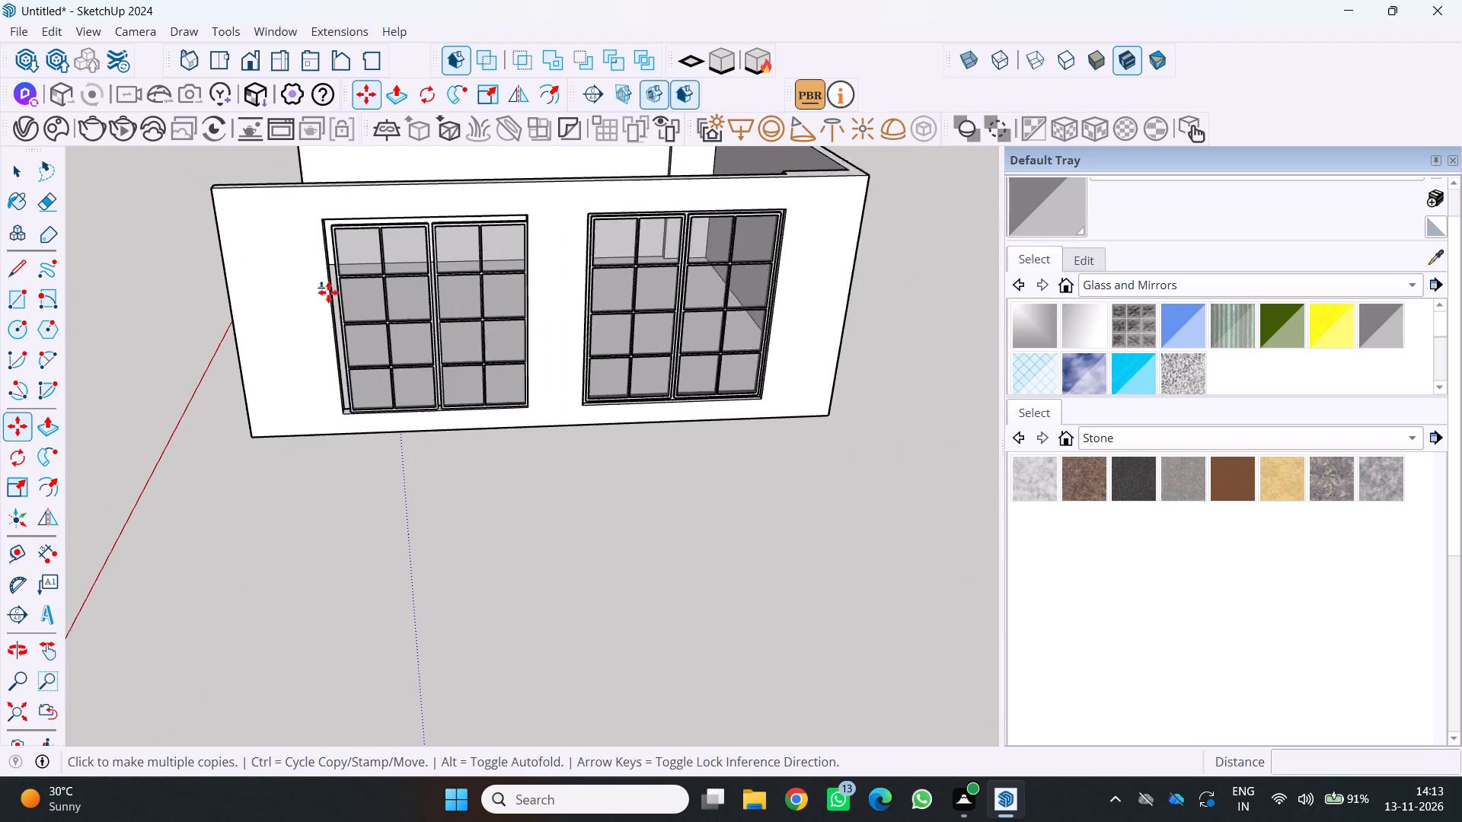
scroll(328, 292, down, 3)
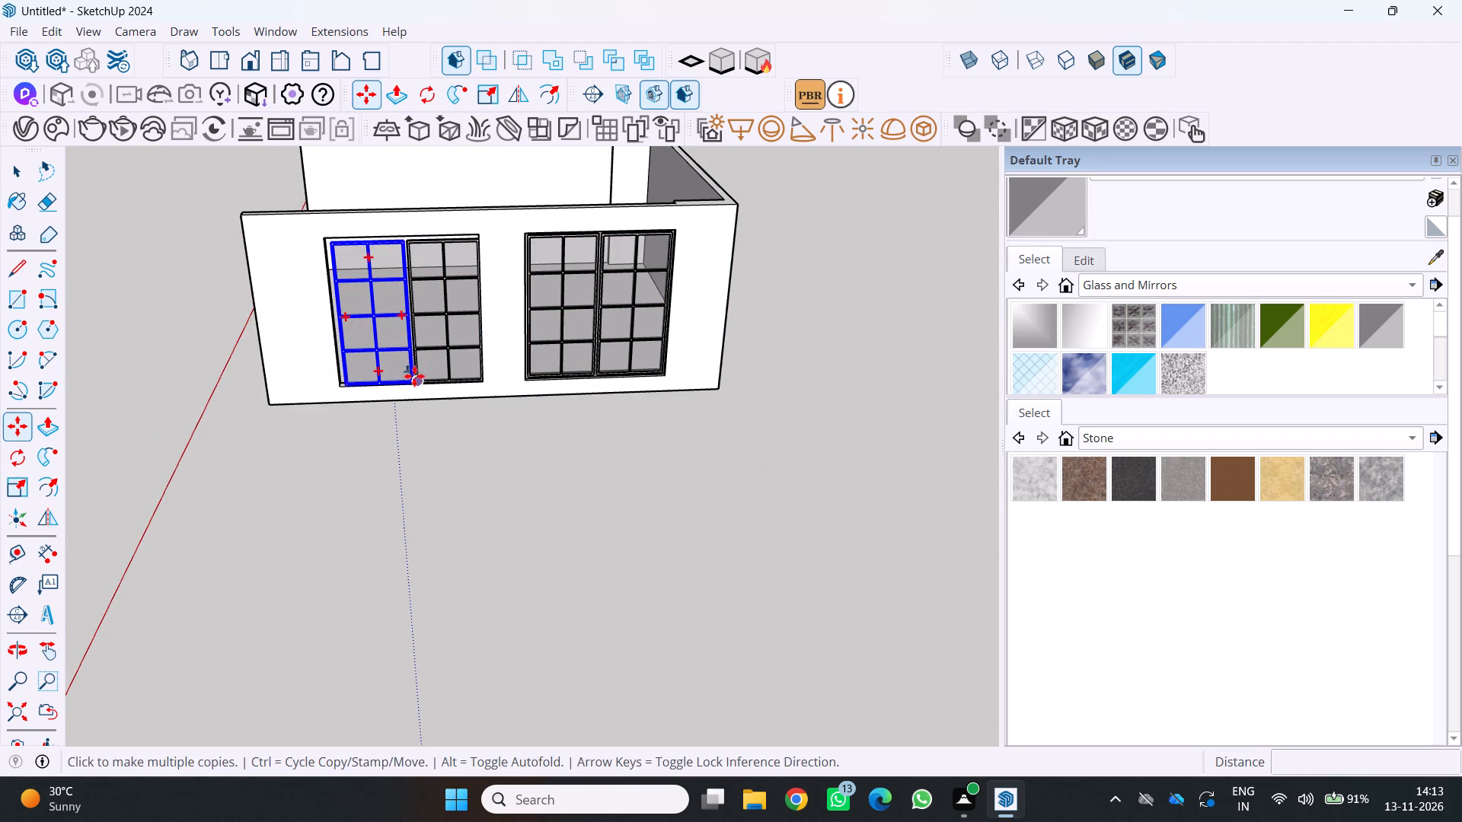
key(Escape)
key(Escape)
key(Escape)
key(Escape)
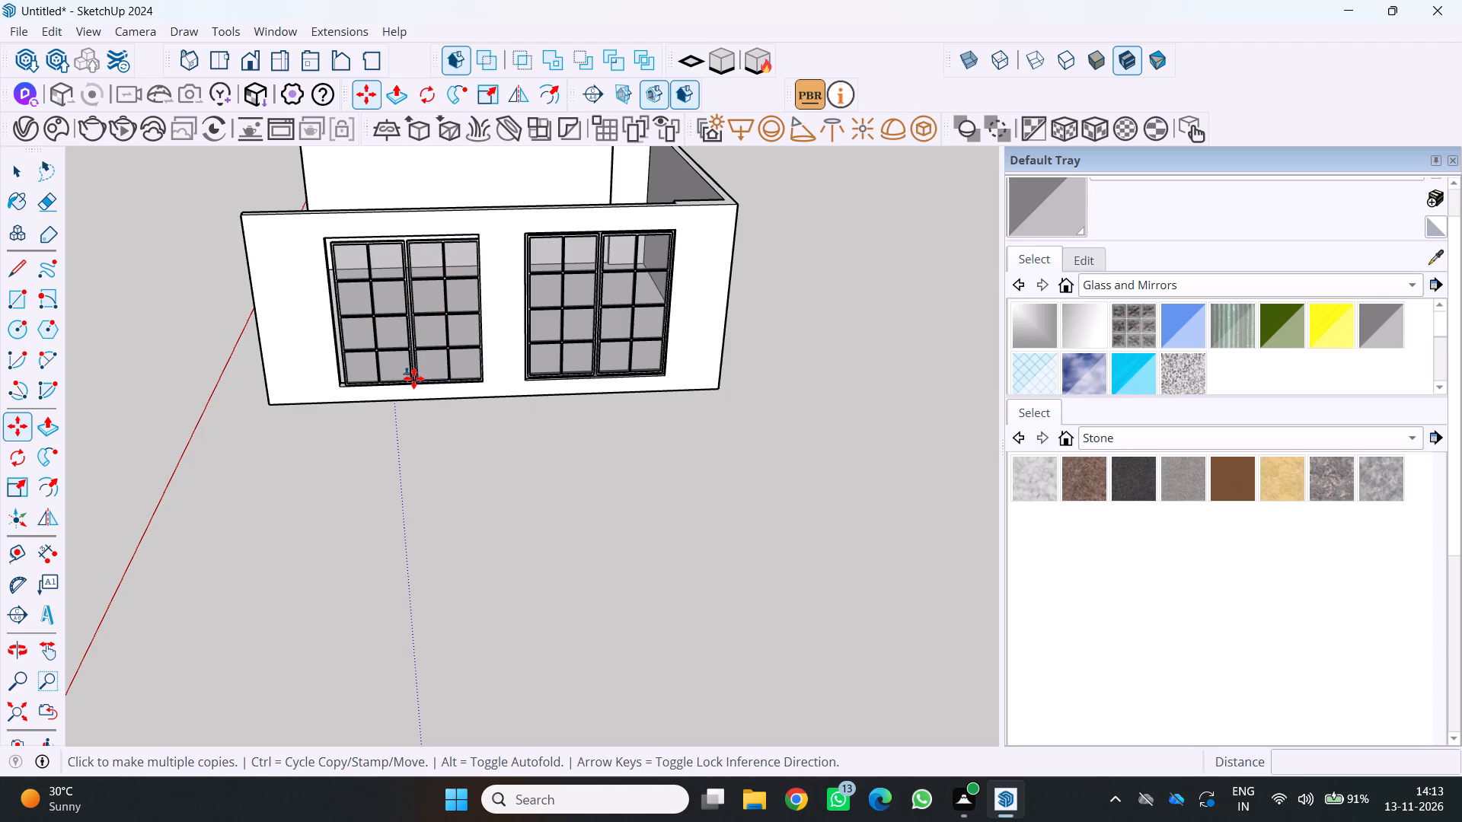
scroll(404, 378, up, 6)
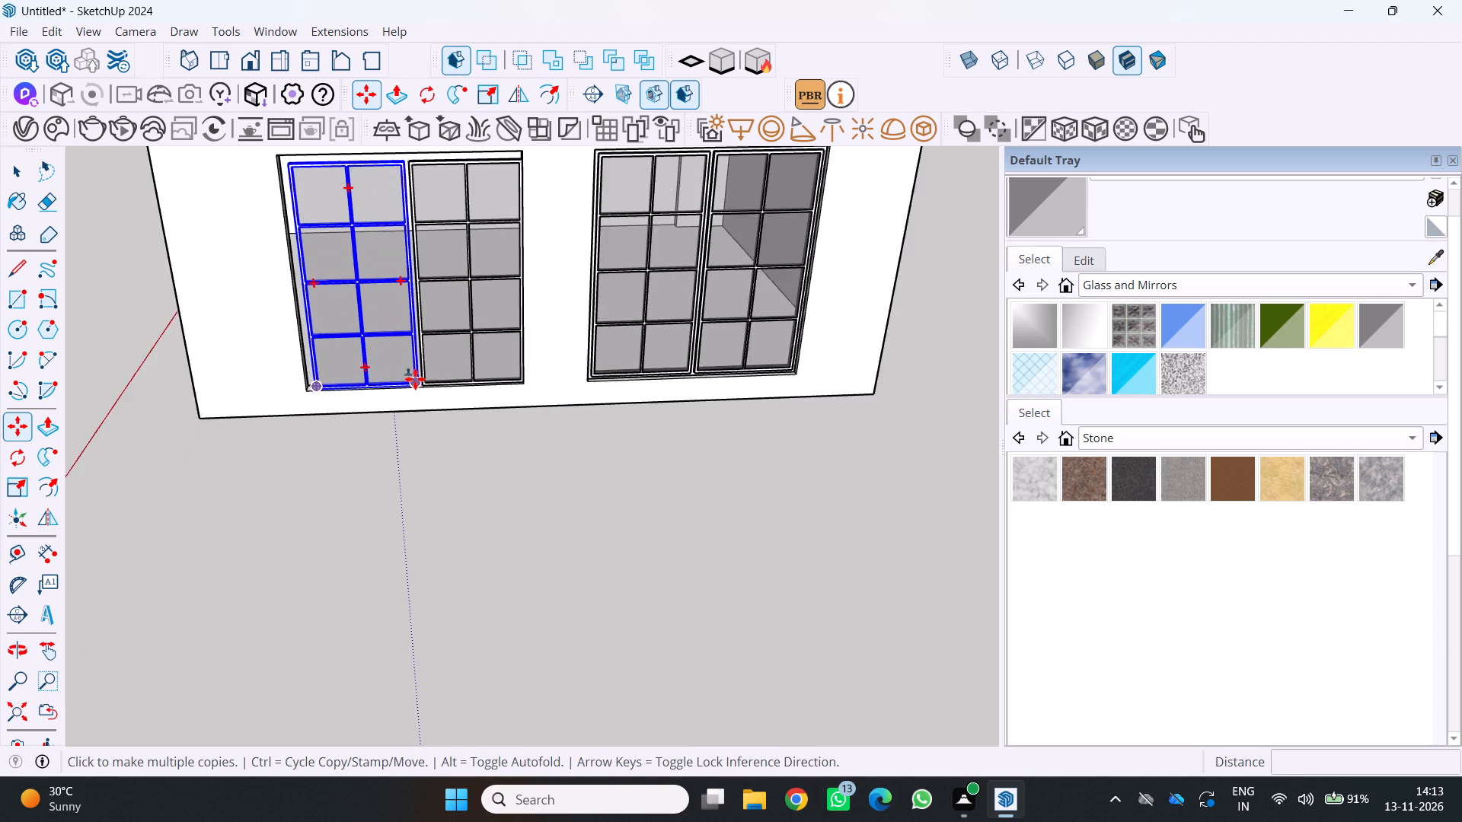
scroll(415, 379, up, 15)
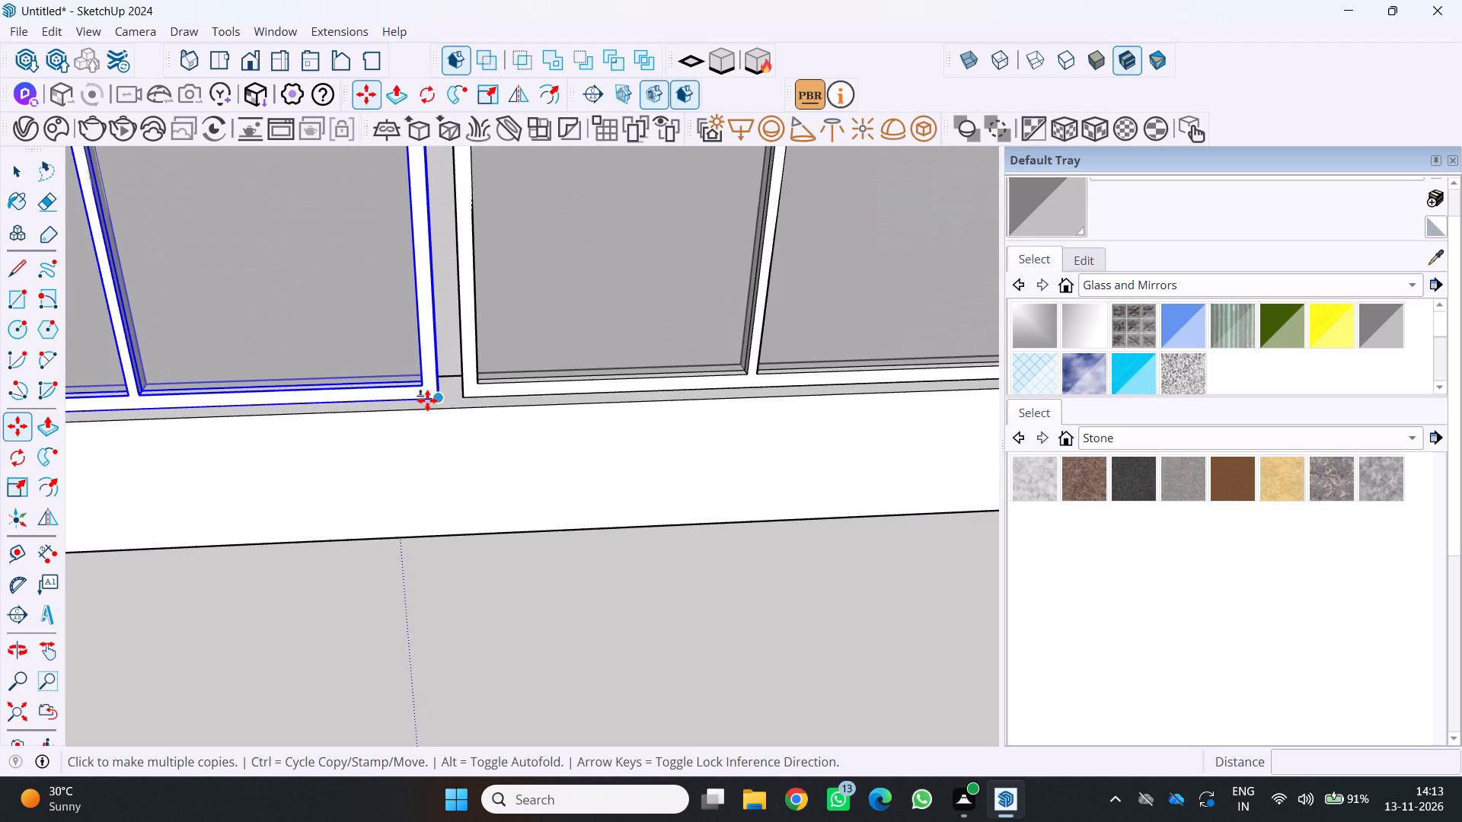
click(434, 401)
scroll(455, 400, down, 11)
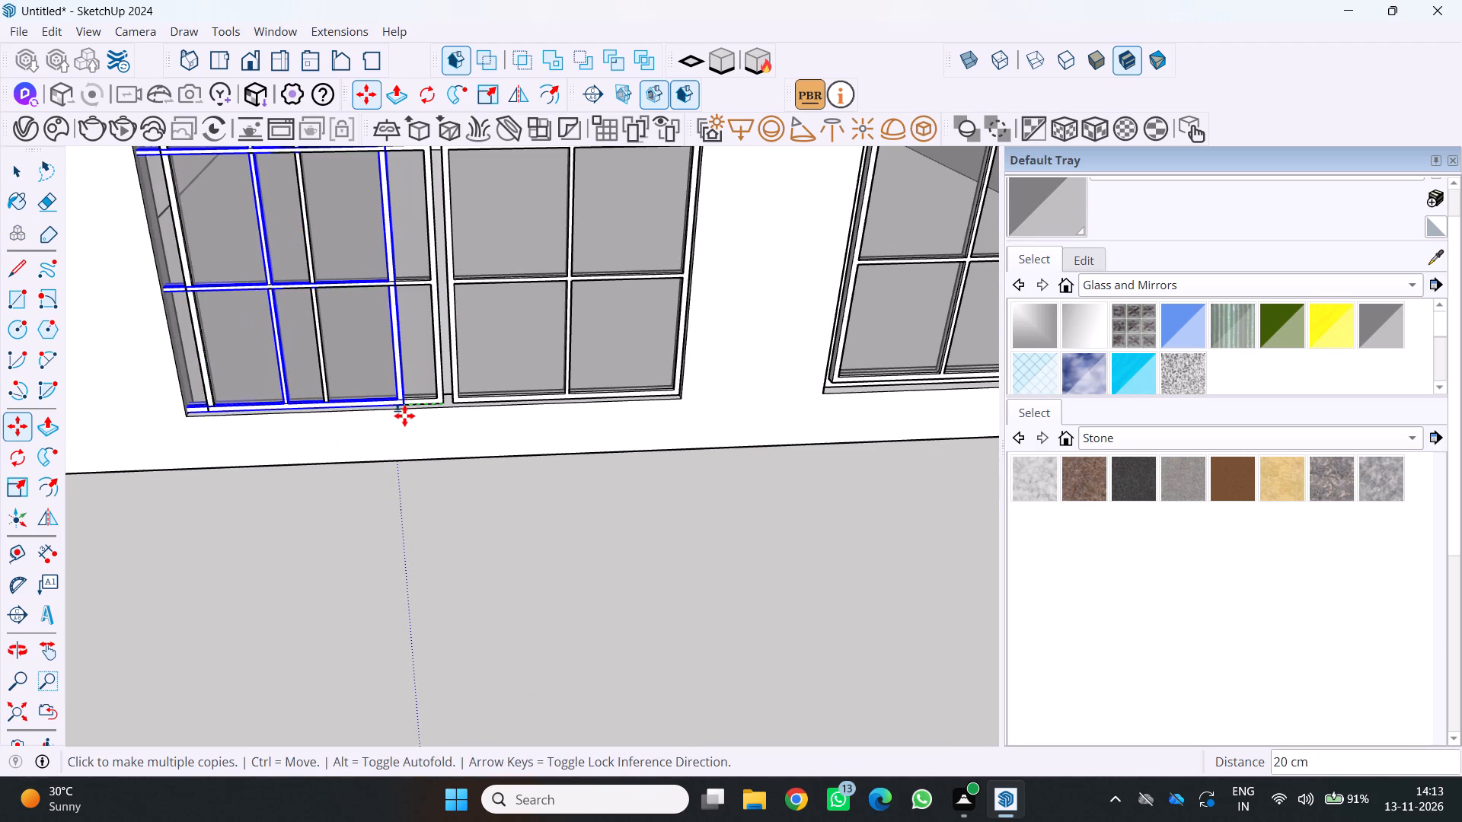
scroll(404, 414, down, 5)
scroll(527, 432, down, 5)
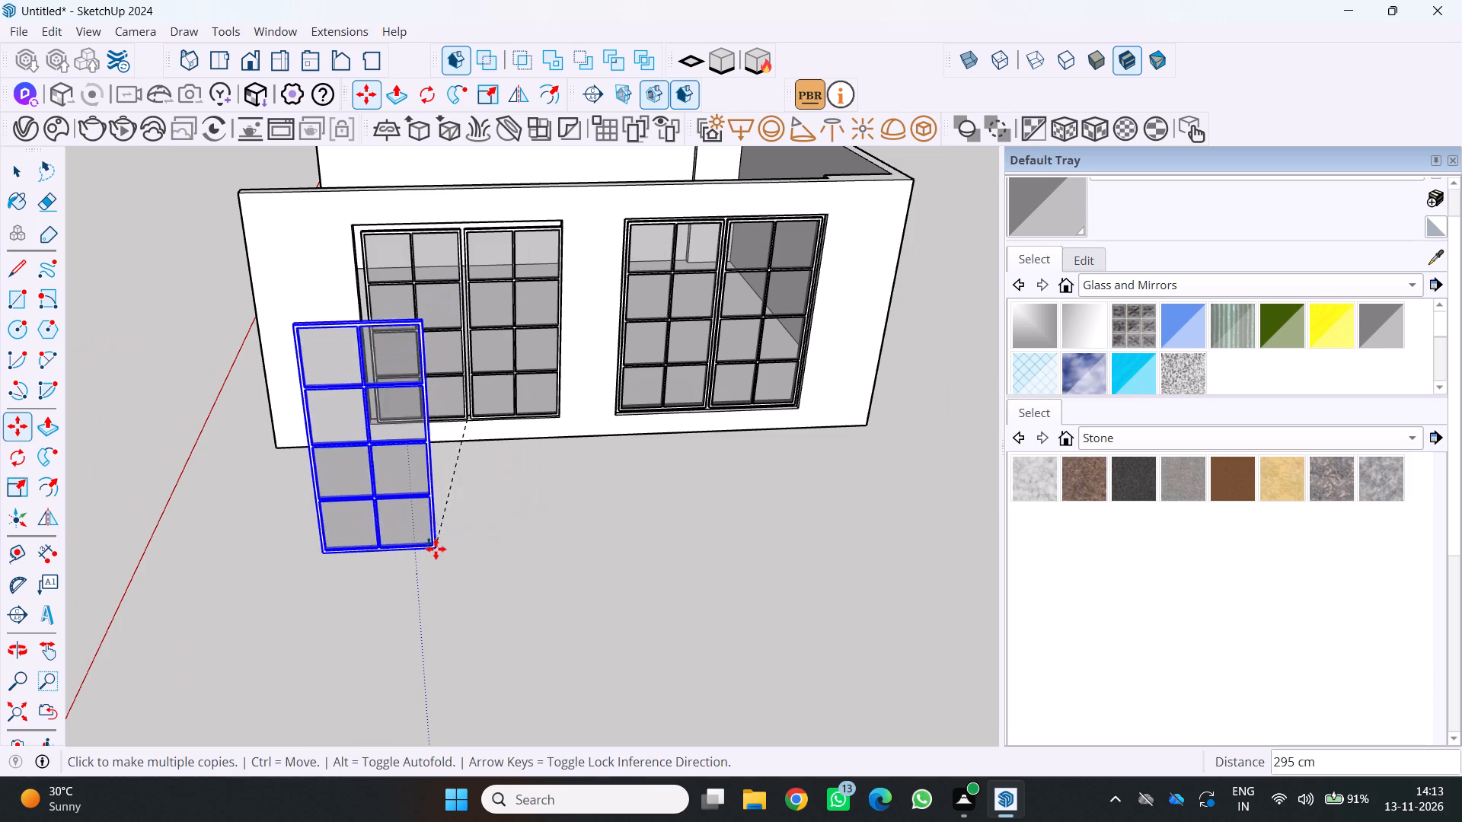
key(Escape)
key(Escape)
Move the left panel of the left-hand wall opening from its lower inner corner about 1083 cm away, onto open ground beside the room.
scroll(392, 416, up, 7)
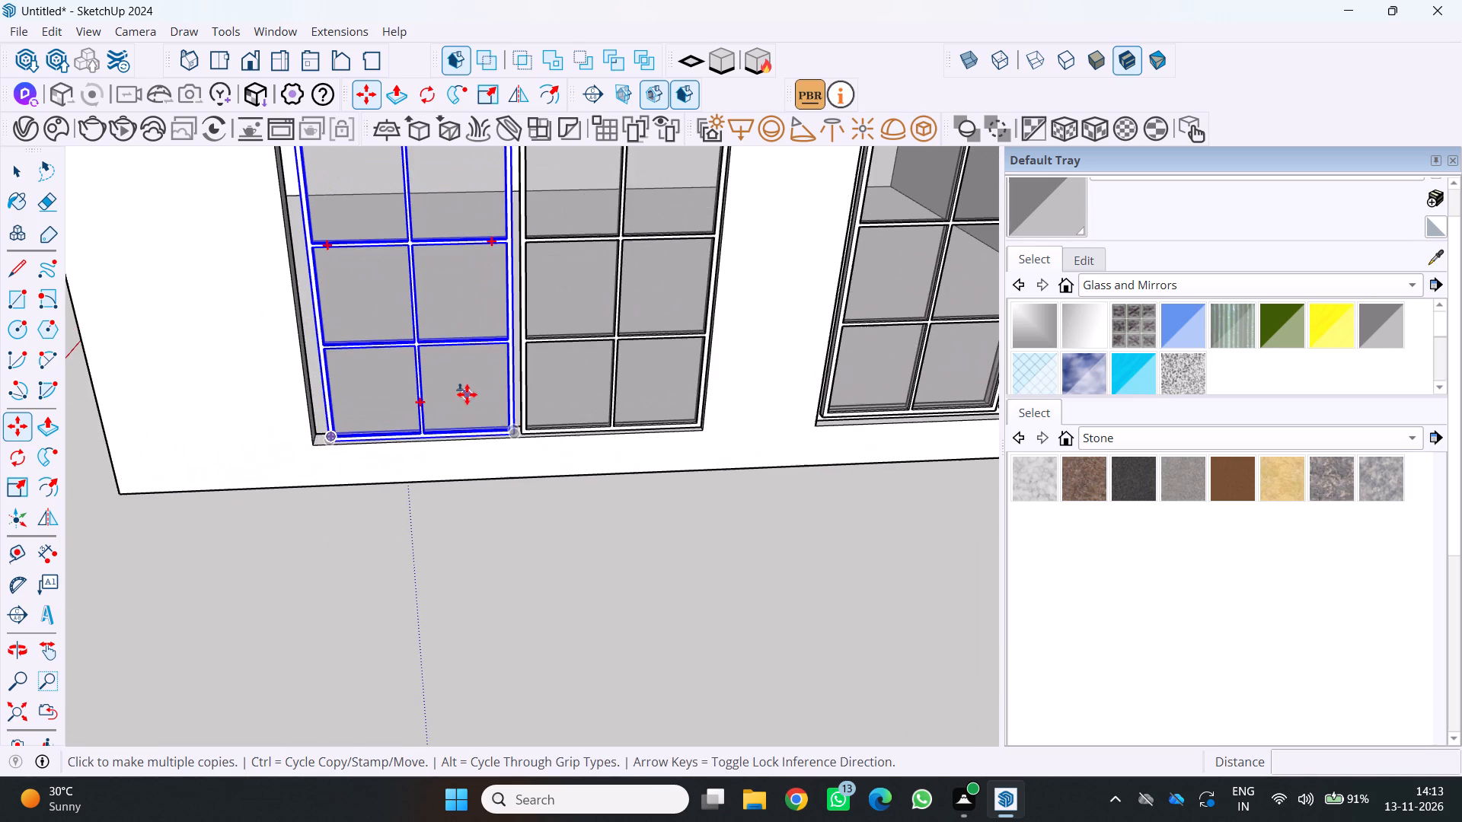
scroll(506, 413, up, 3)
key(m)
scroll(517, 436, up, 4)
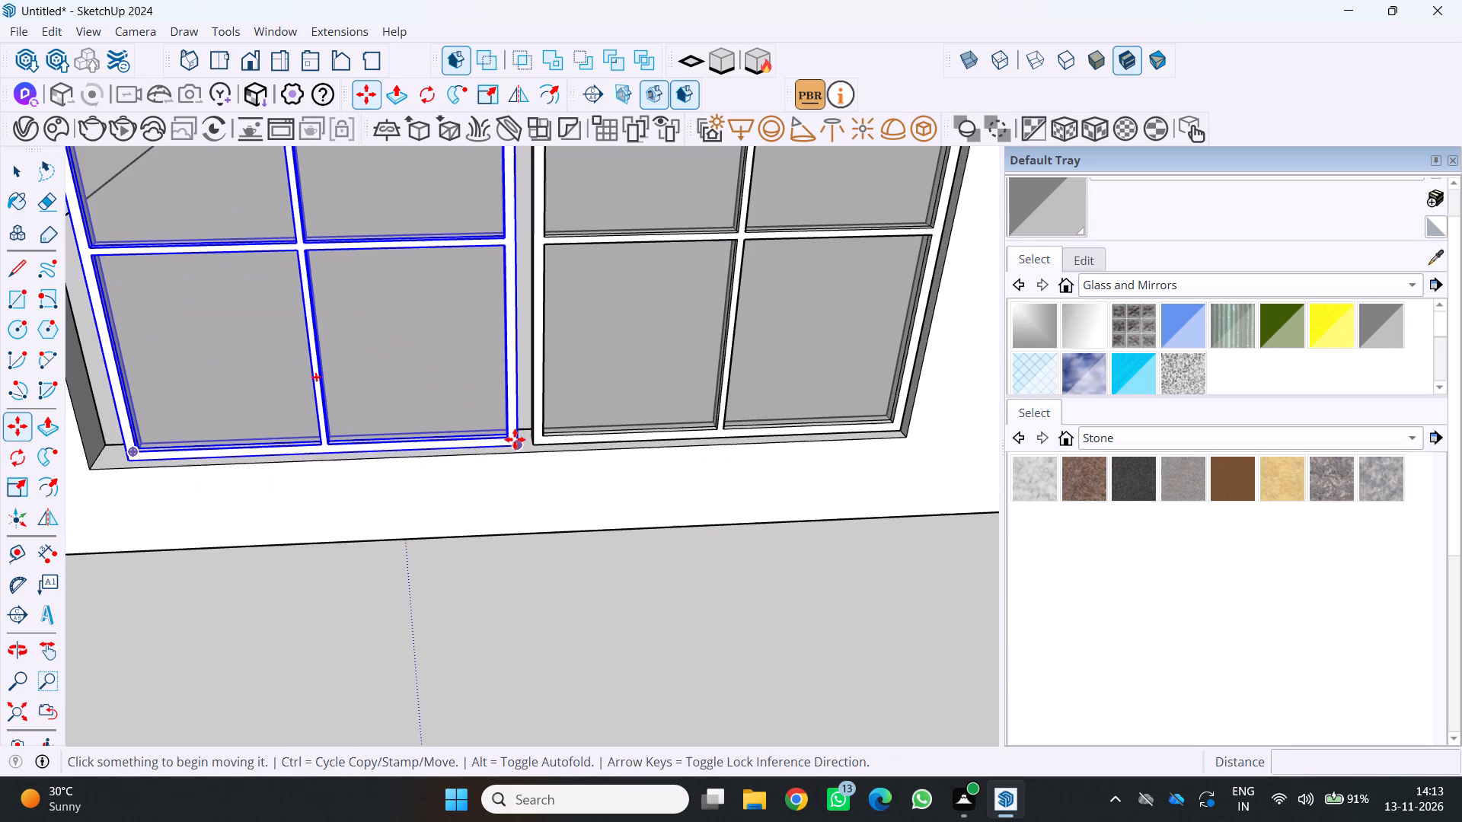
click(515, 439)
scroll(433, 464, down, 15)
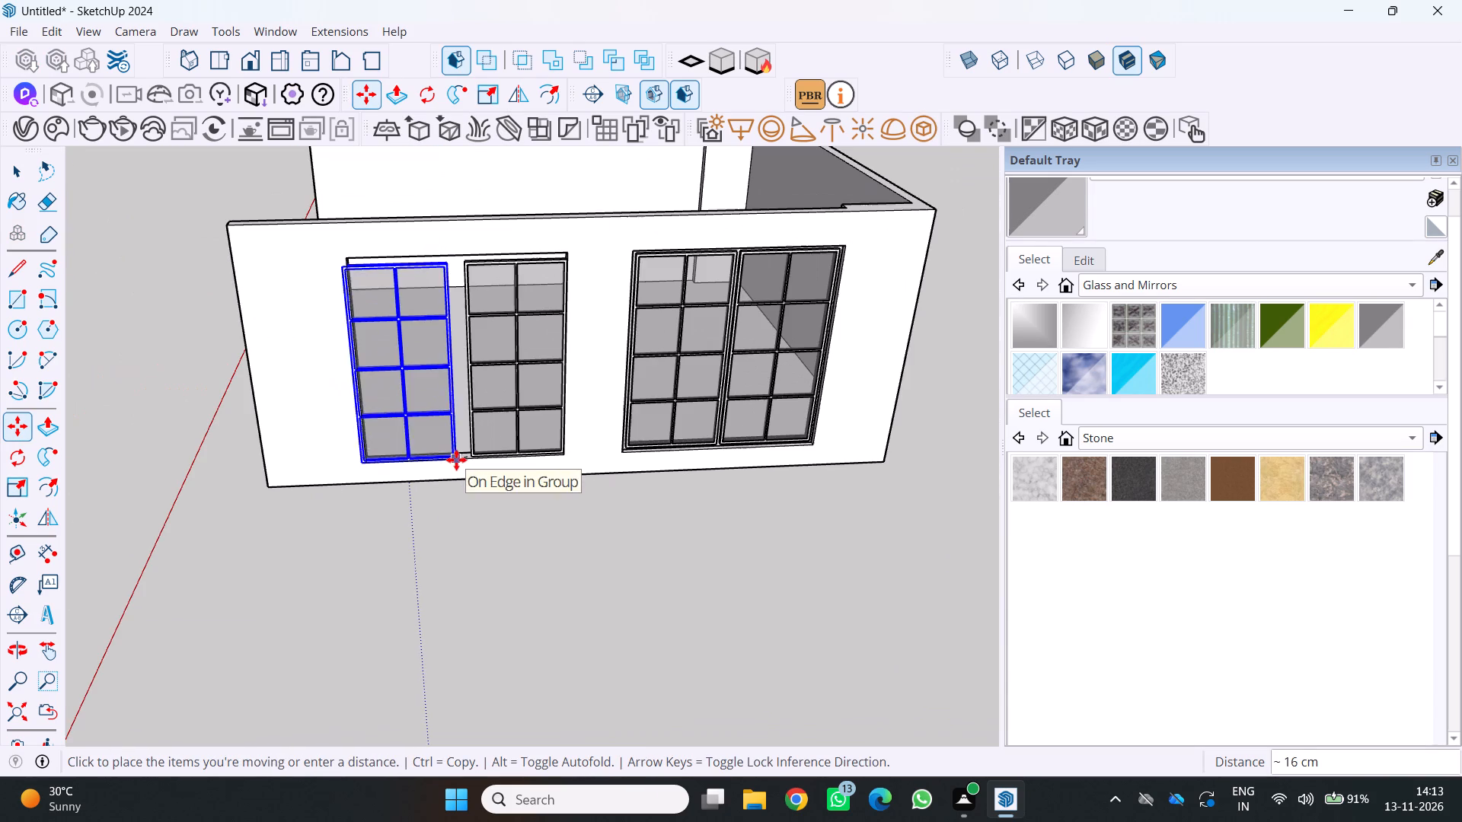
scroll(445, 455, down, 7)
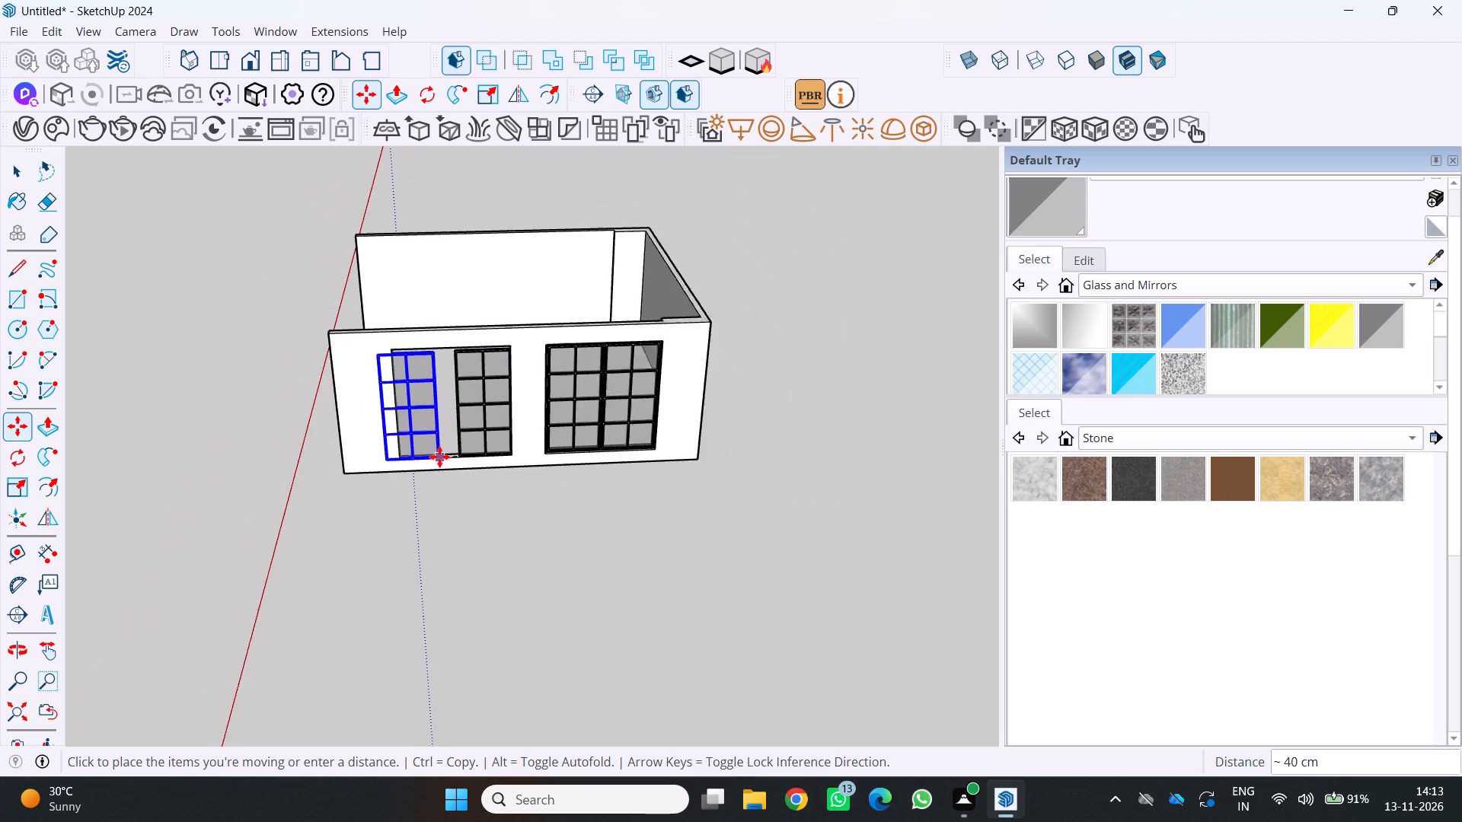
scroll(439, 457, down, 2)
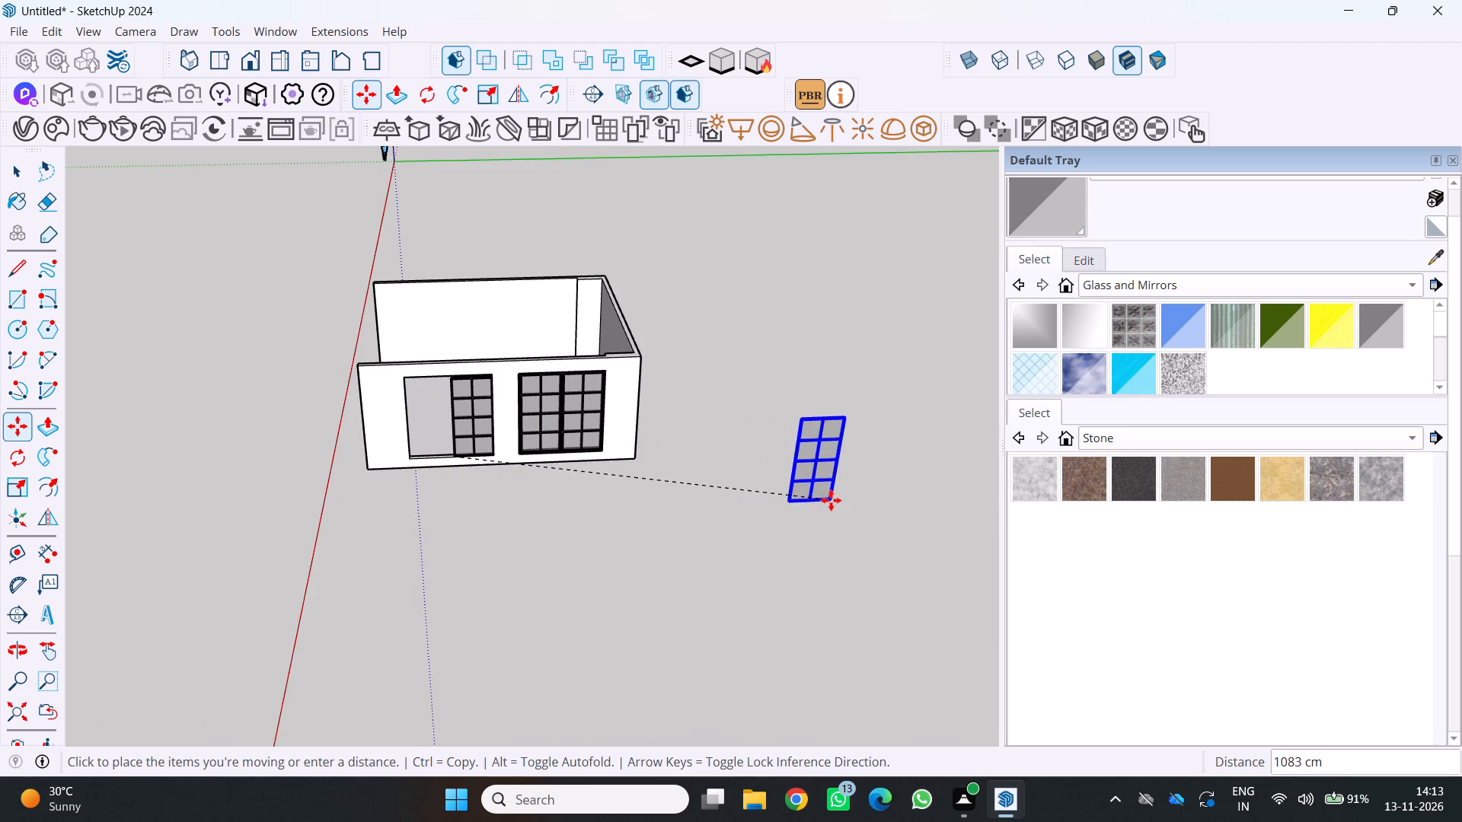
click(831, 500)
Move the remaining panel of the same opening from its lower inner corner onto open ground beyond the first relocated panel.
scroll(380, 518, up, 3)
scroll(461, 497, up, 4)
scroll(616, 438, up, 2)
key(space)
scroll(541, 416, up, 6)
click(501, 378)
key(m)
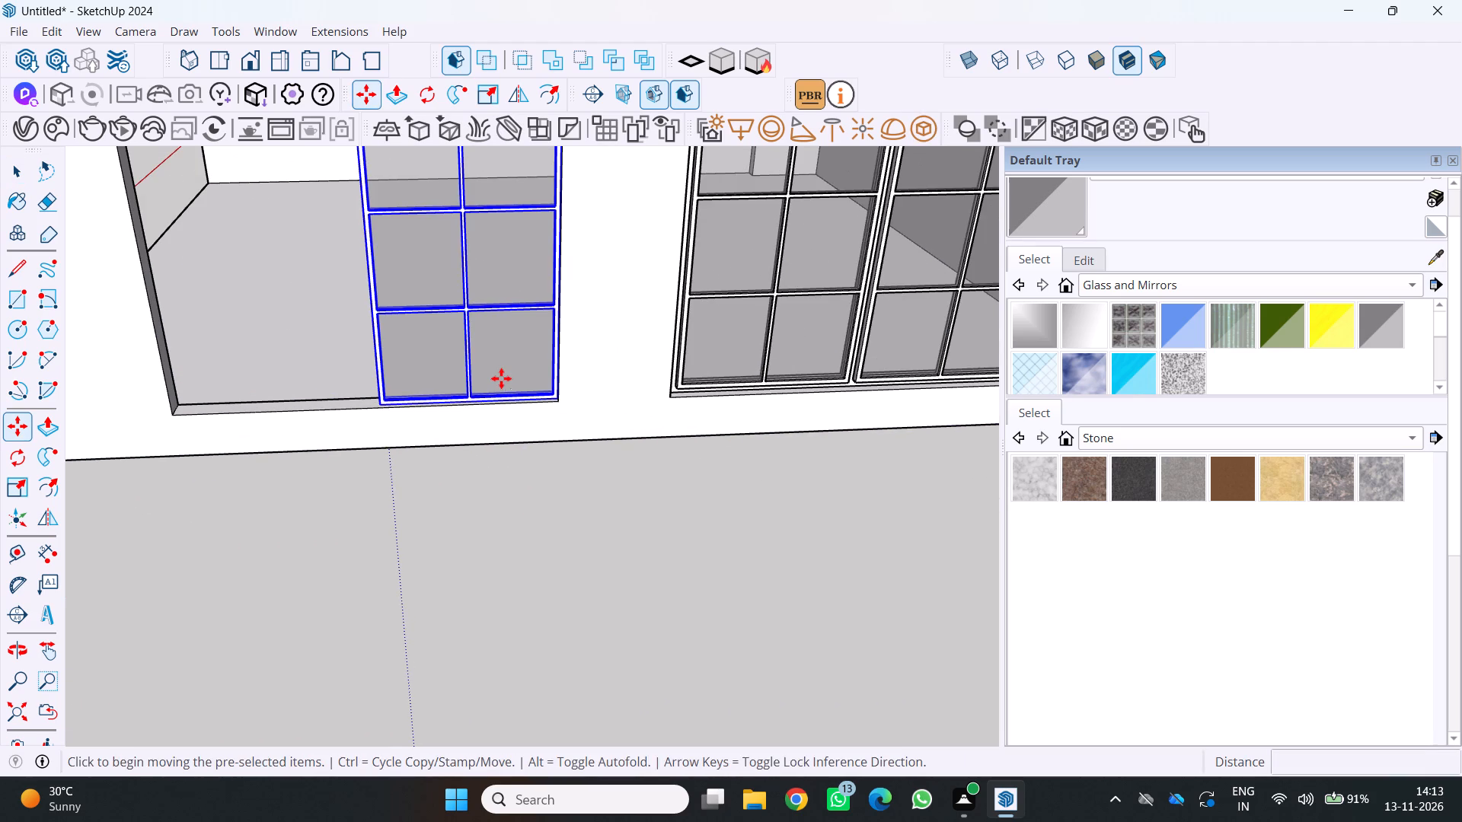
key(F2)
scroll(361, 411, up, 8)
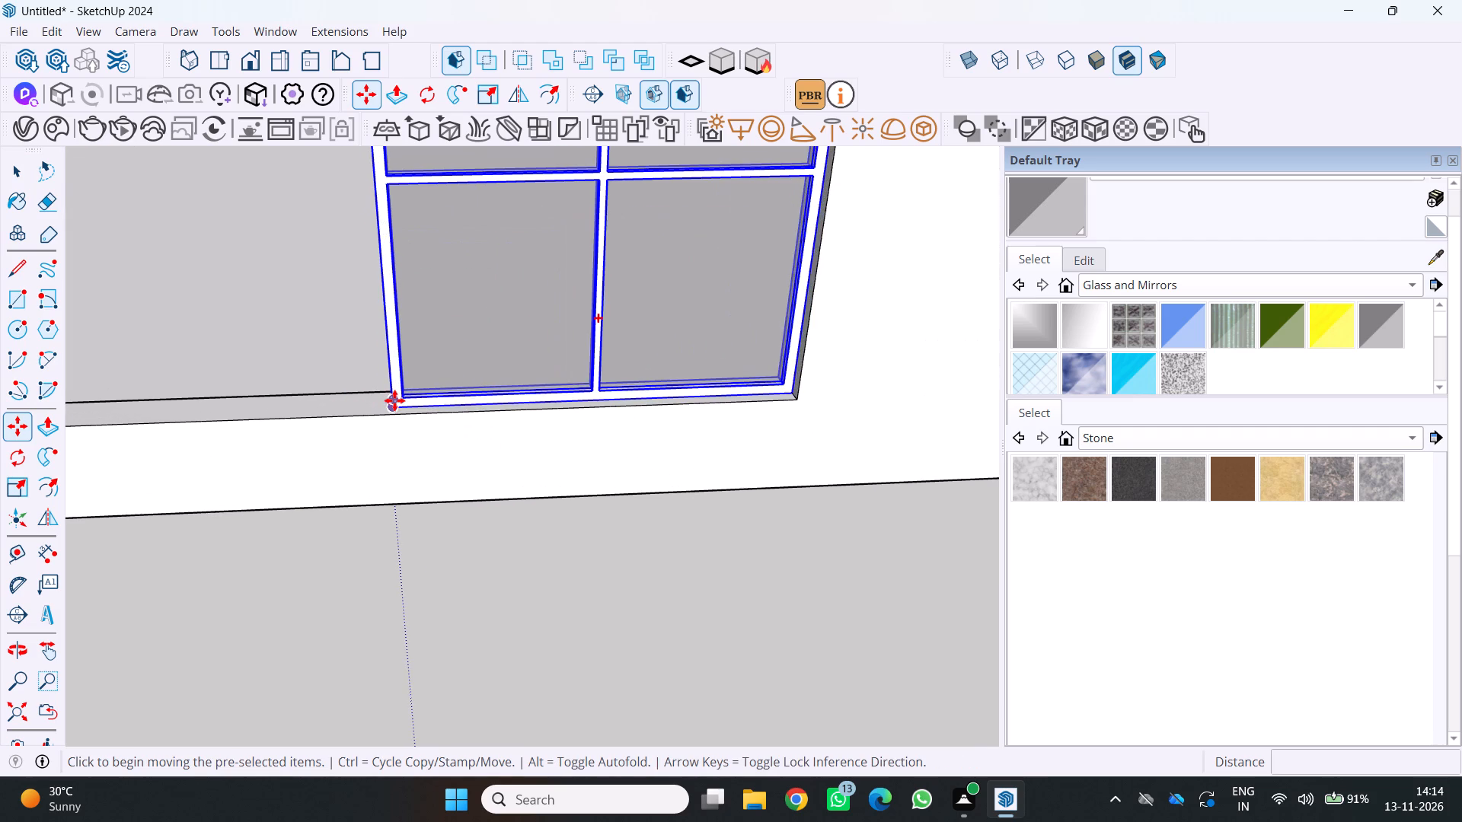
click(394, 400)
scroll(418, 422, down, 20)
scroll(418, 422, down, 10)
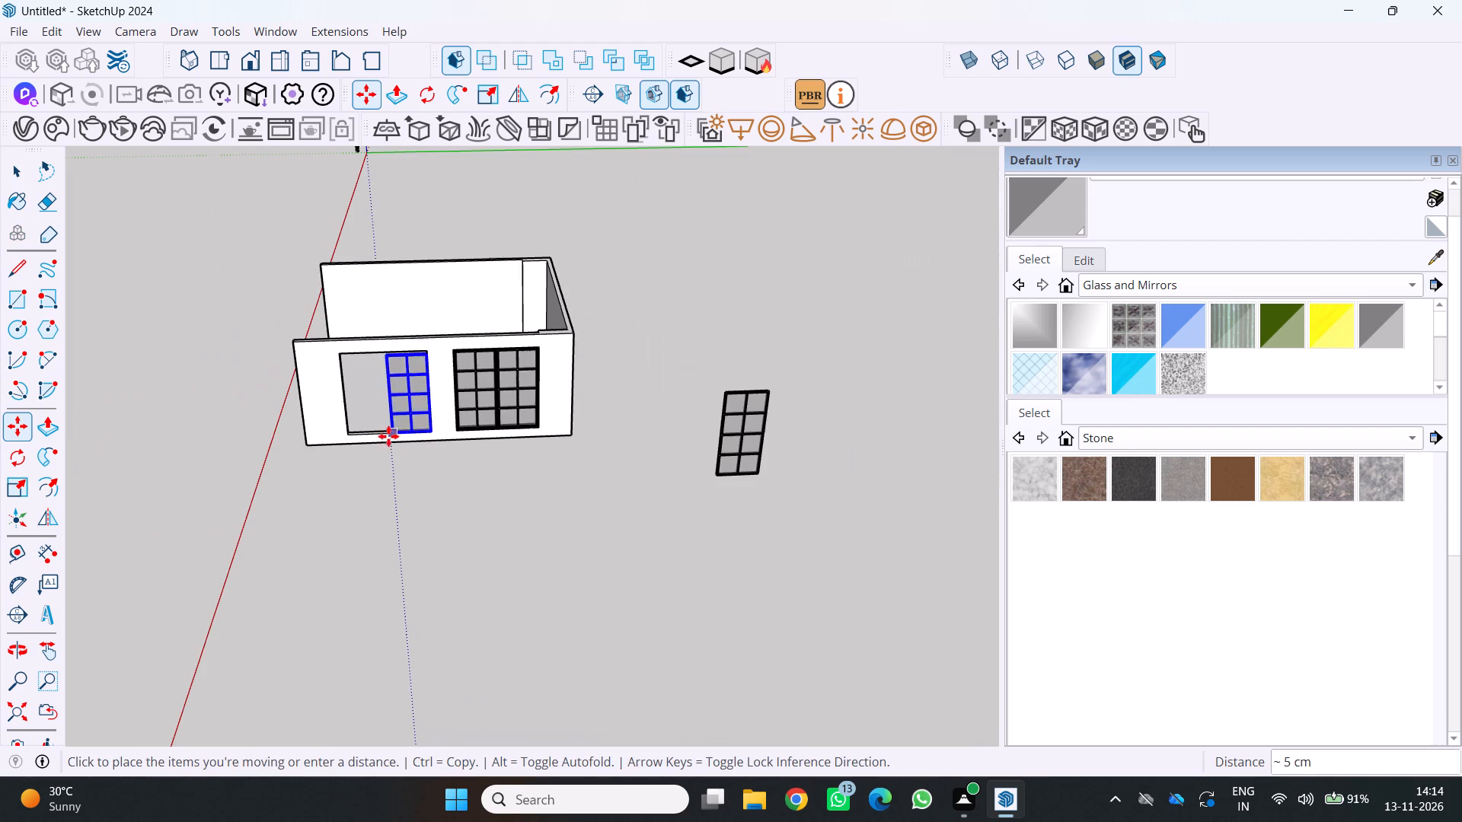
click(870, 515)
key(2)
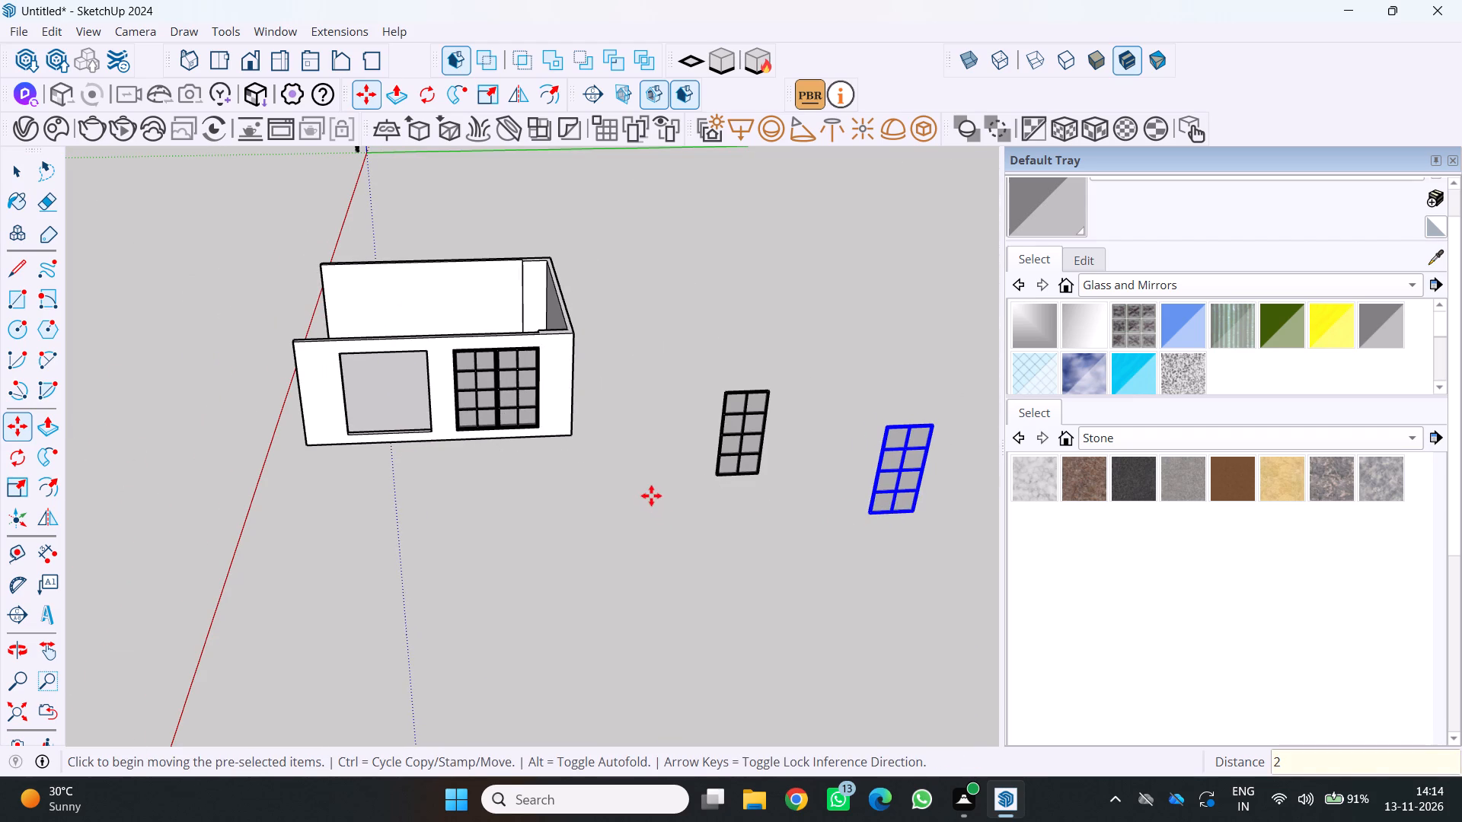
key(F2)
Draw a rectangle filling the emptied wall opening, from its upper outer corner to the diagonally opposite lower corner.
scroll(162, 458, up, 5)
middle_drag(331, 383, 289, 389)
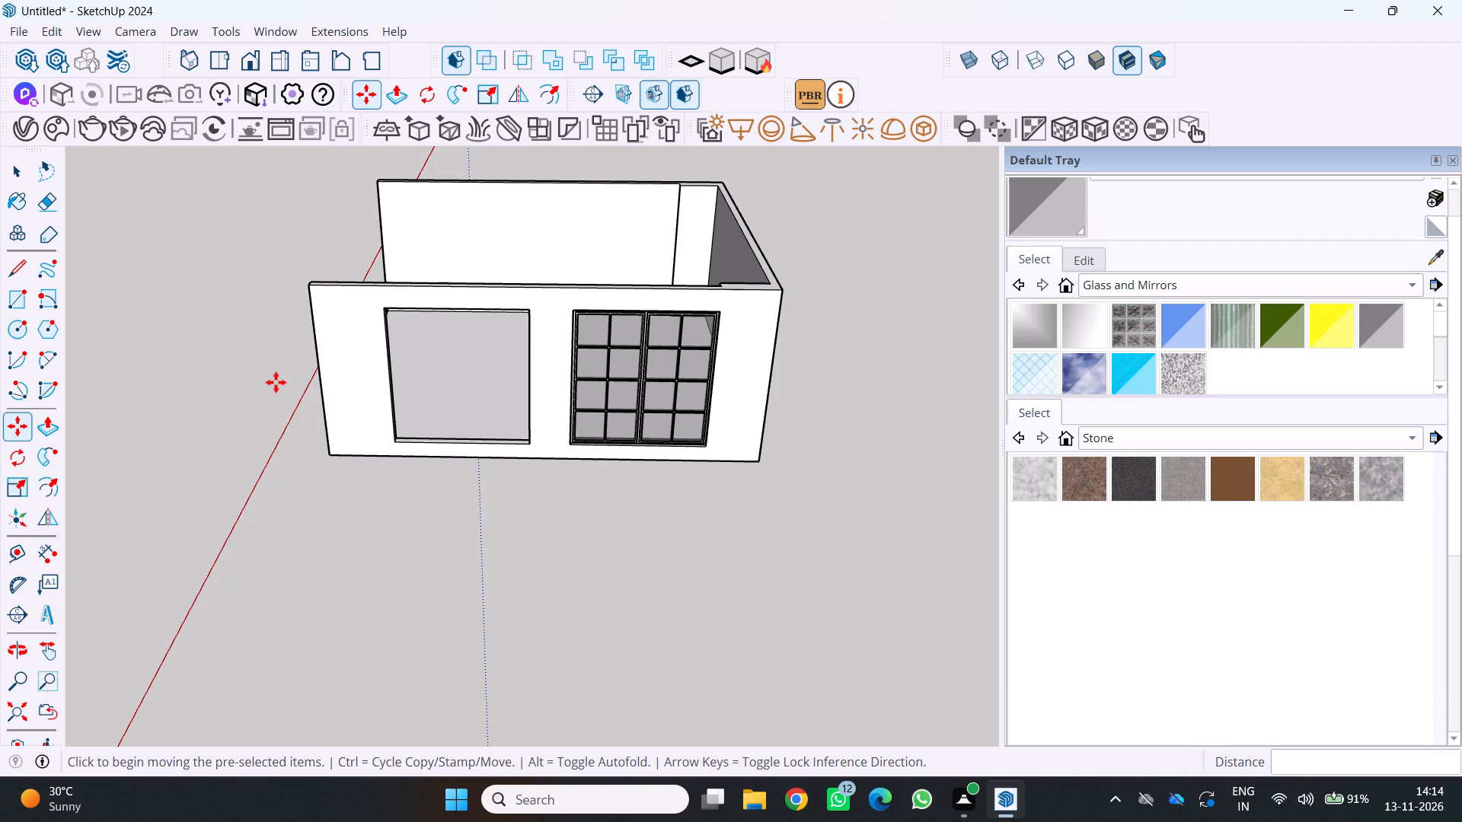
key(r)
scroll(307, 344, up, 10)
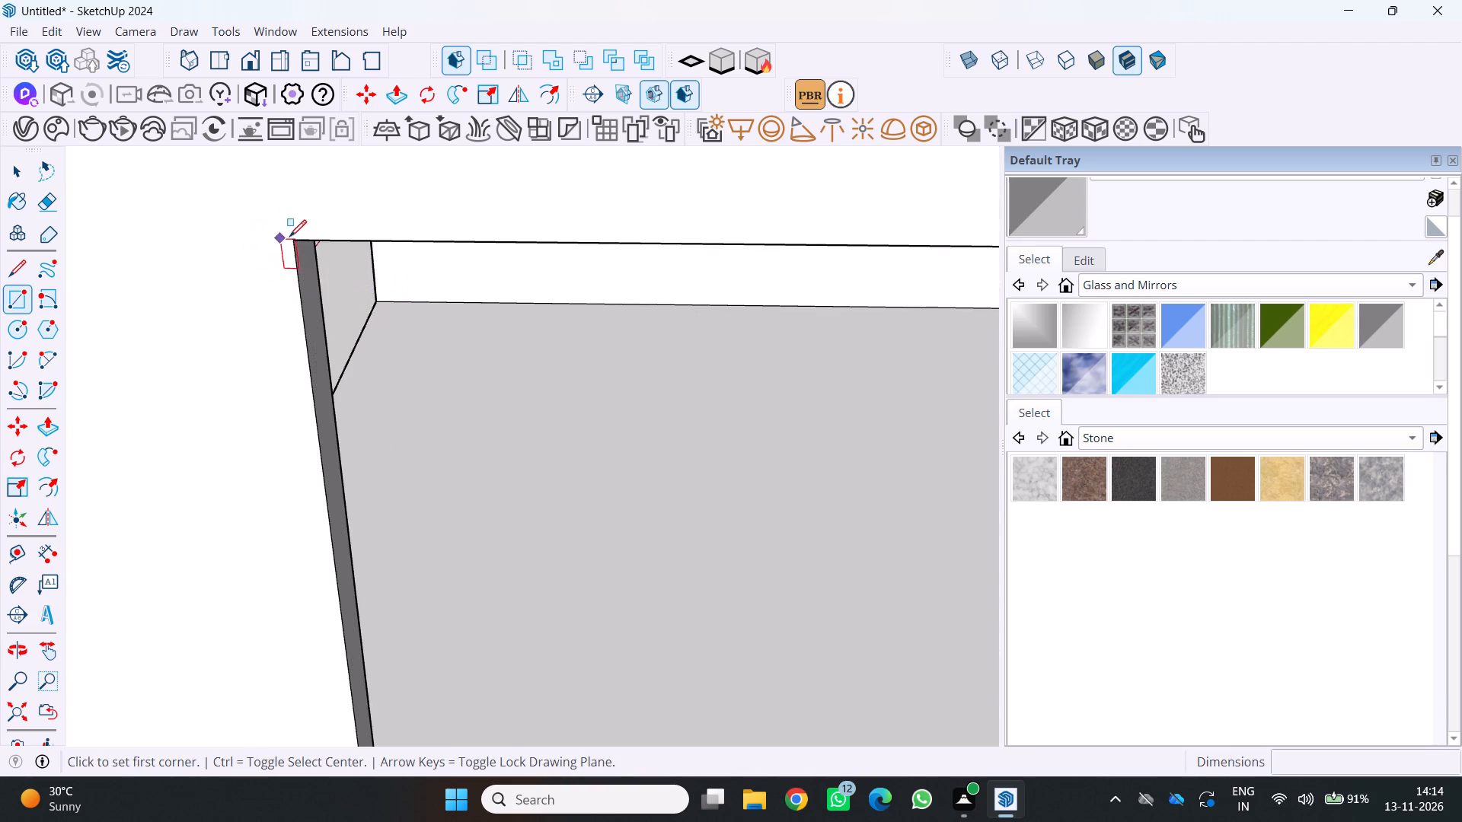
click(292, 237)
scroll(322, 269, down, 15)
scroll(482, 423, up, 3)
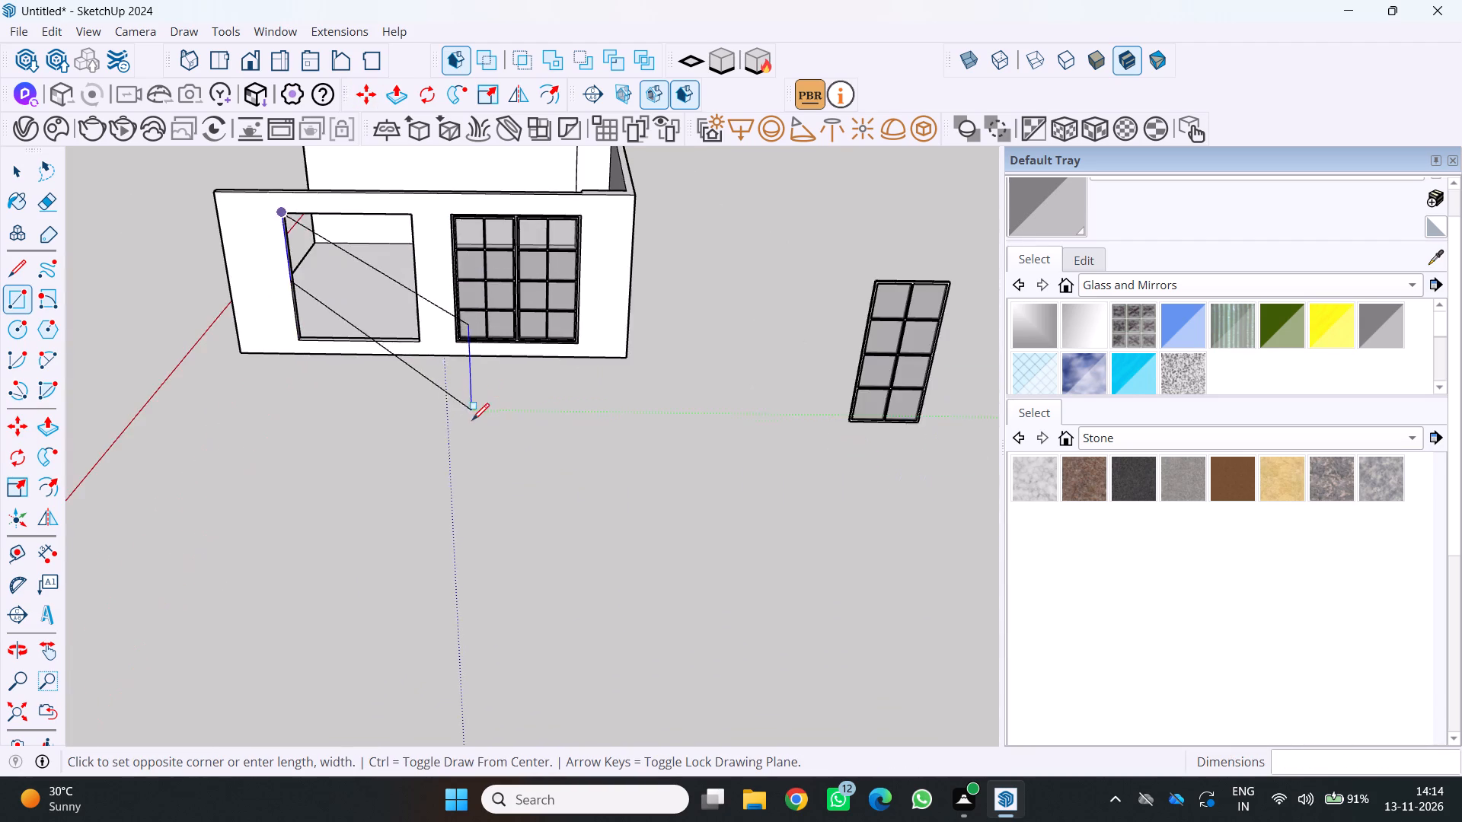
scroll(472, 420, up, 11)
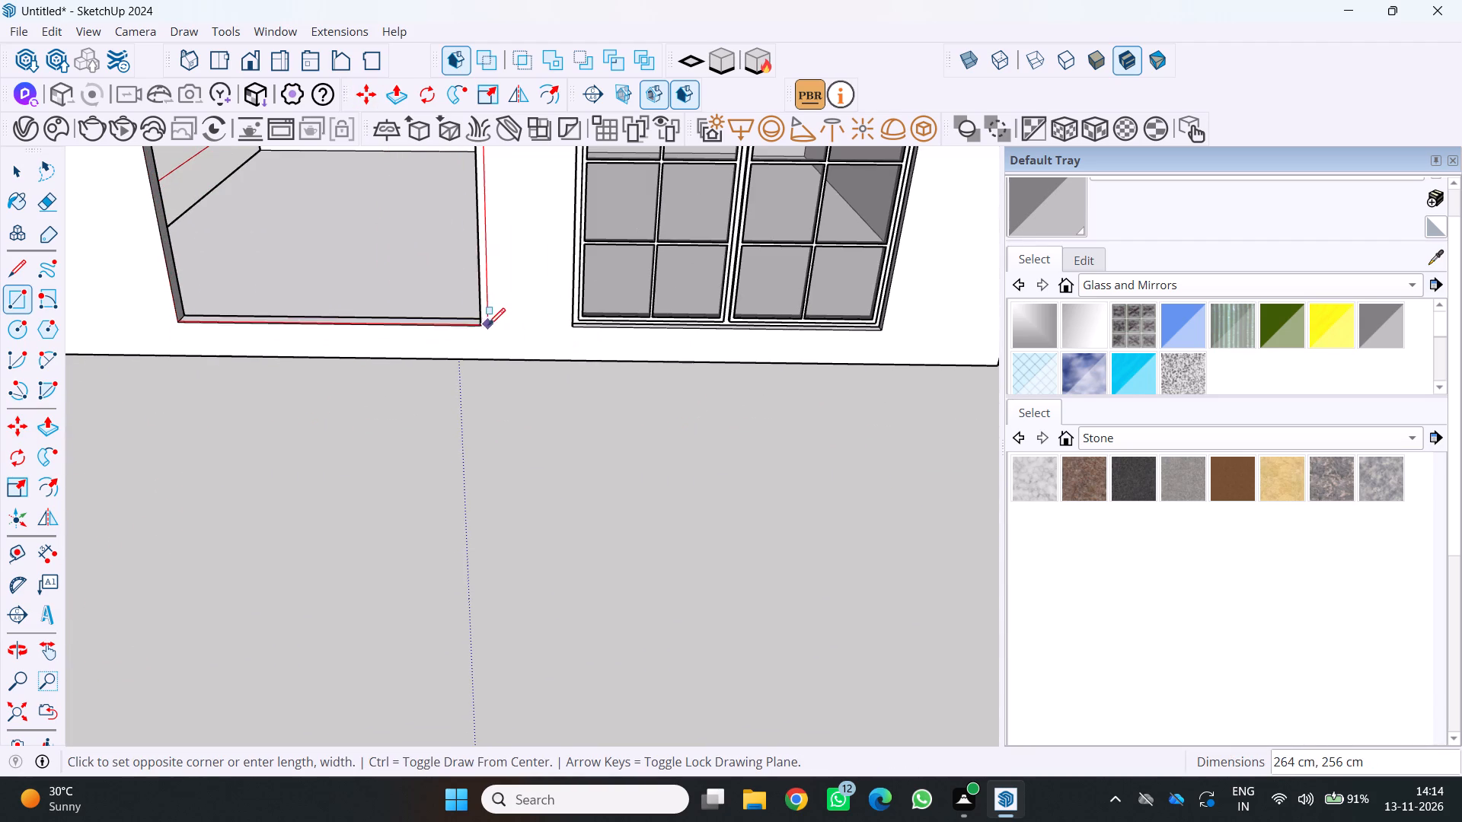
drag(482, 329, 490, 337)
scroll(541, 381, down, 16)
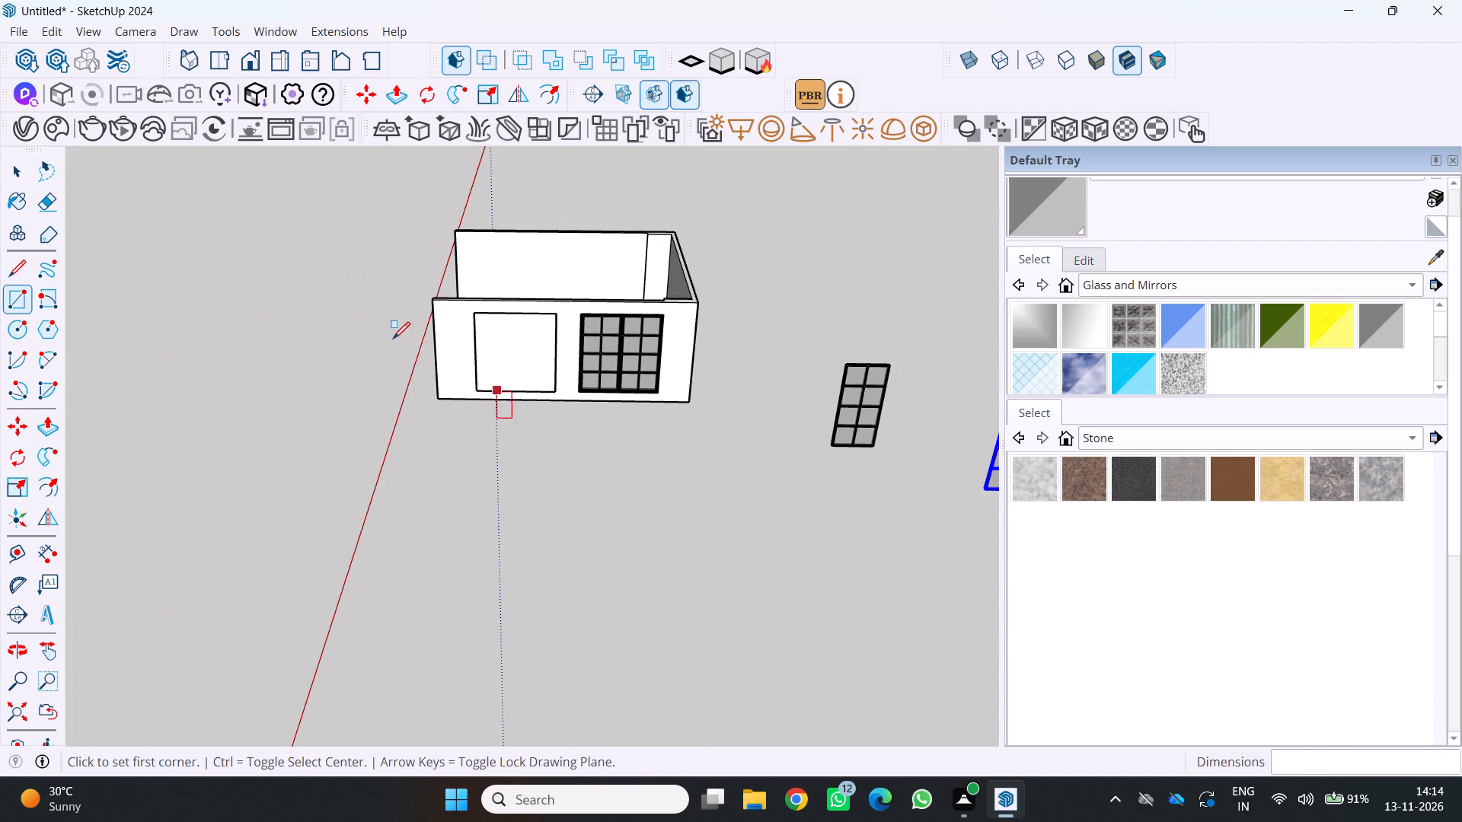
Make a group from the new rectangle's face and its bounding edges.
key(space)
click(489, 354)
double_click(490, 354)
right_drag(477, 359, 469, 365)
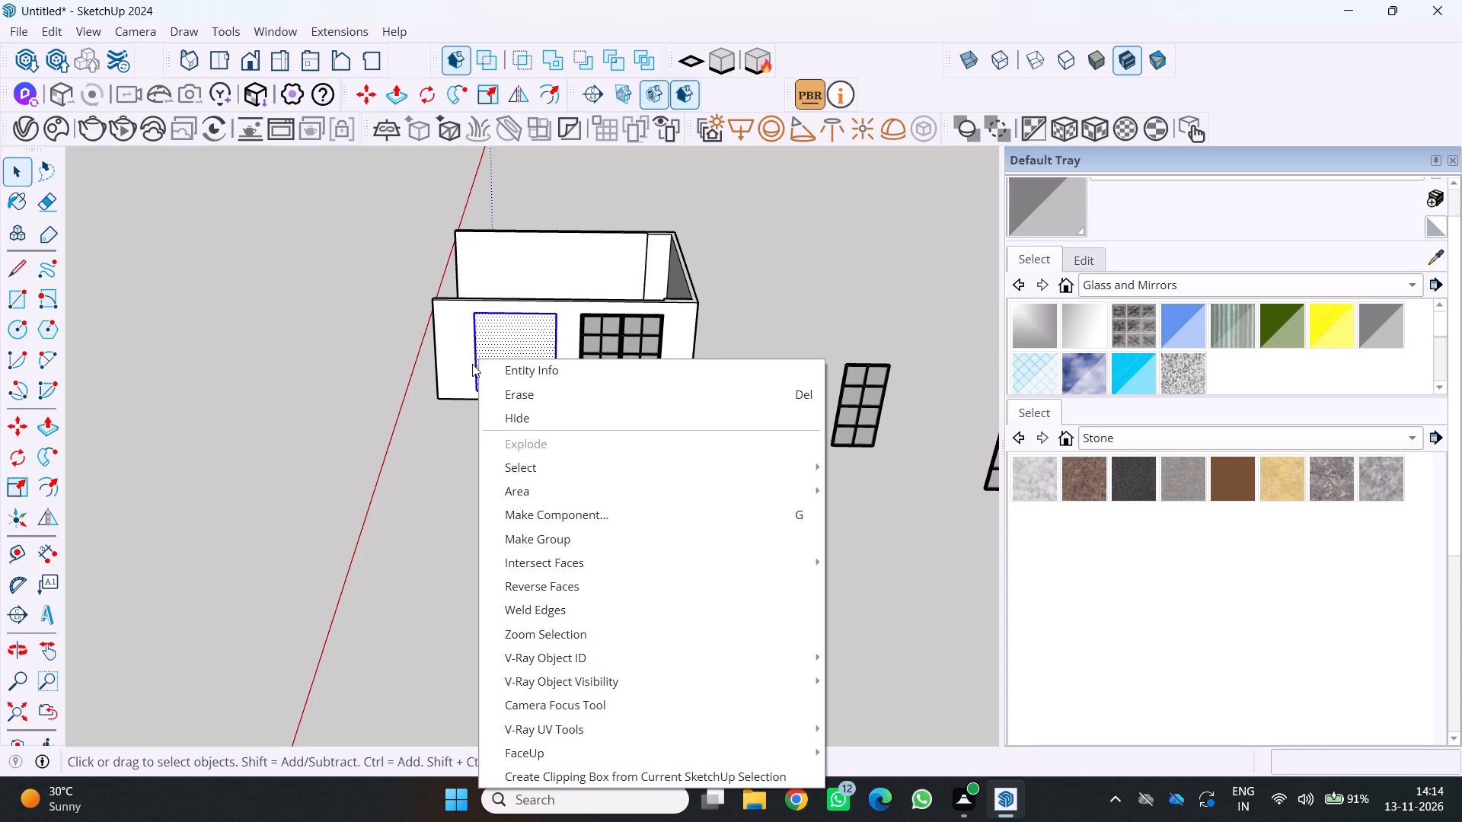
click(535, 544)
Inside the rectangle's group, offset the face's outline inward by 15 cm to form a frame border.
scroll(500, 429, up, 4)
middle_drag(489, 409, 498, 409)
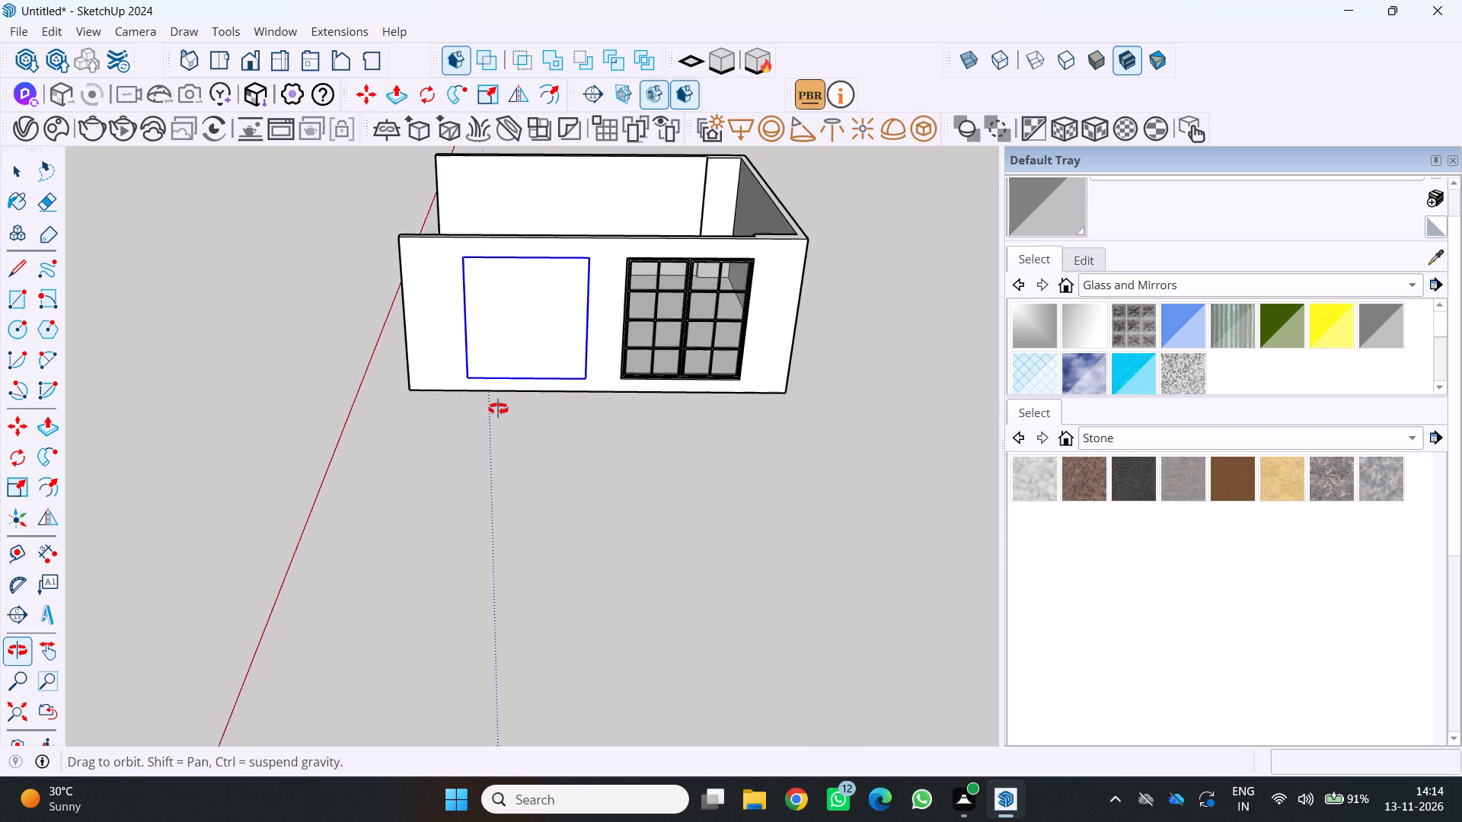
middle_drag(498, 409, 571, 417)
scroll(541, 398, down, 3)
middle_drag(530, 401, 445, 367)
scroll(465, 339, up, 3)
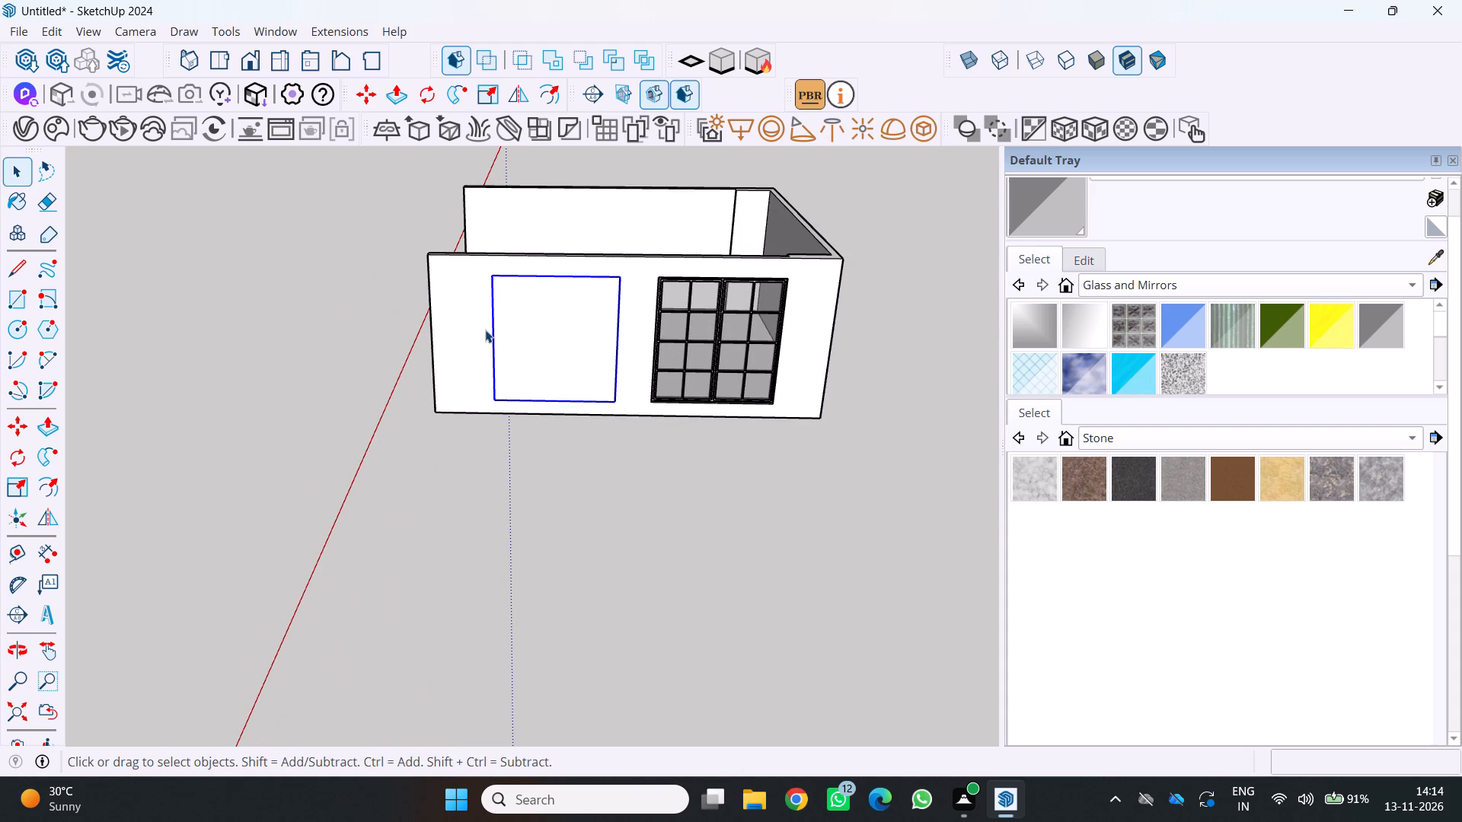
drag(335, 353, 349, 359)
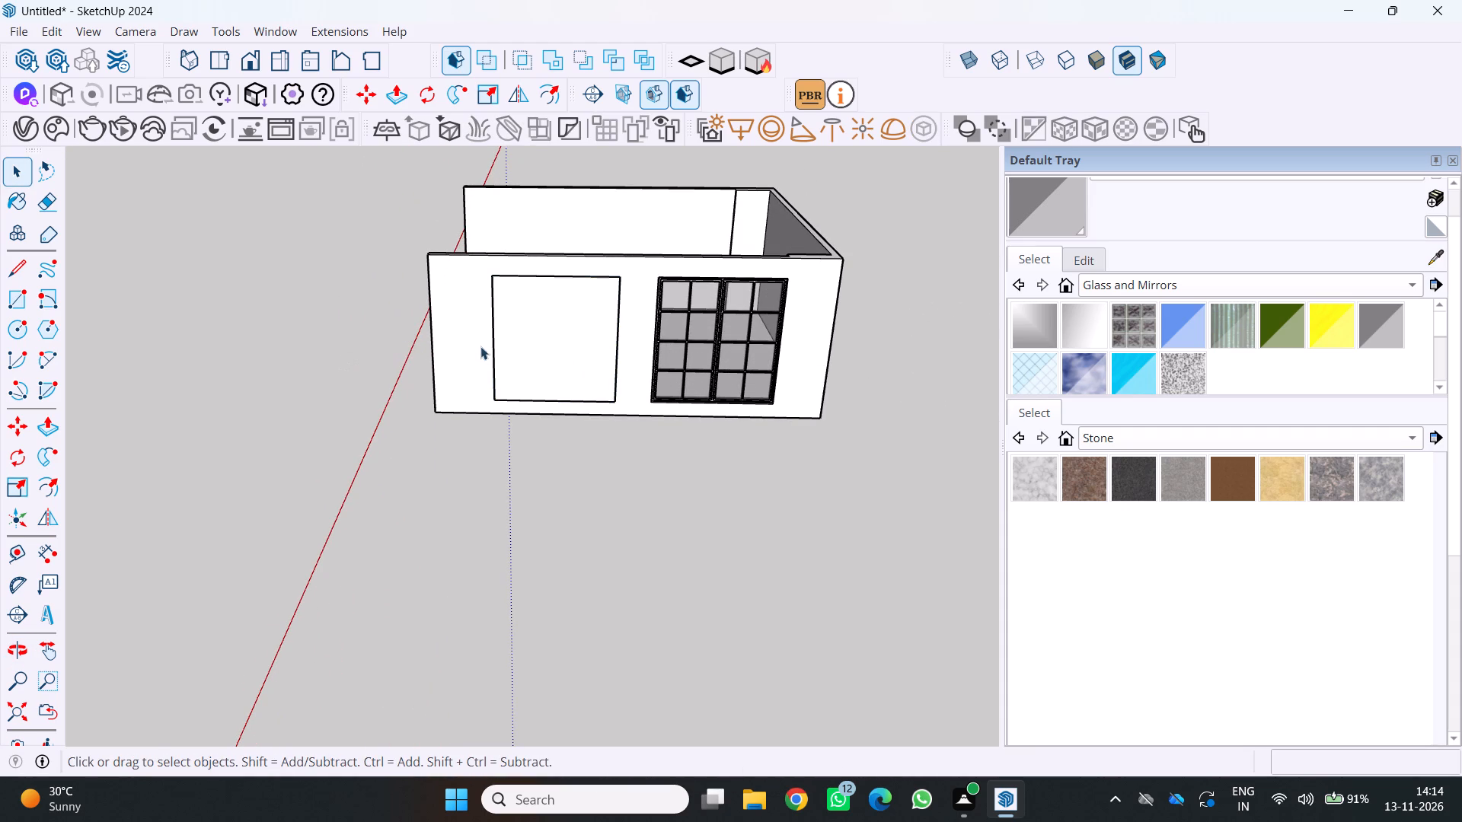
click(569, 336)
double_click(564, 333)
click(557, 336)
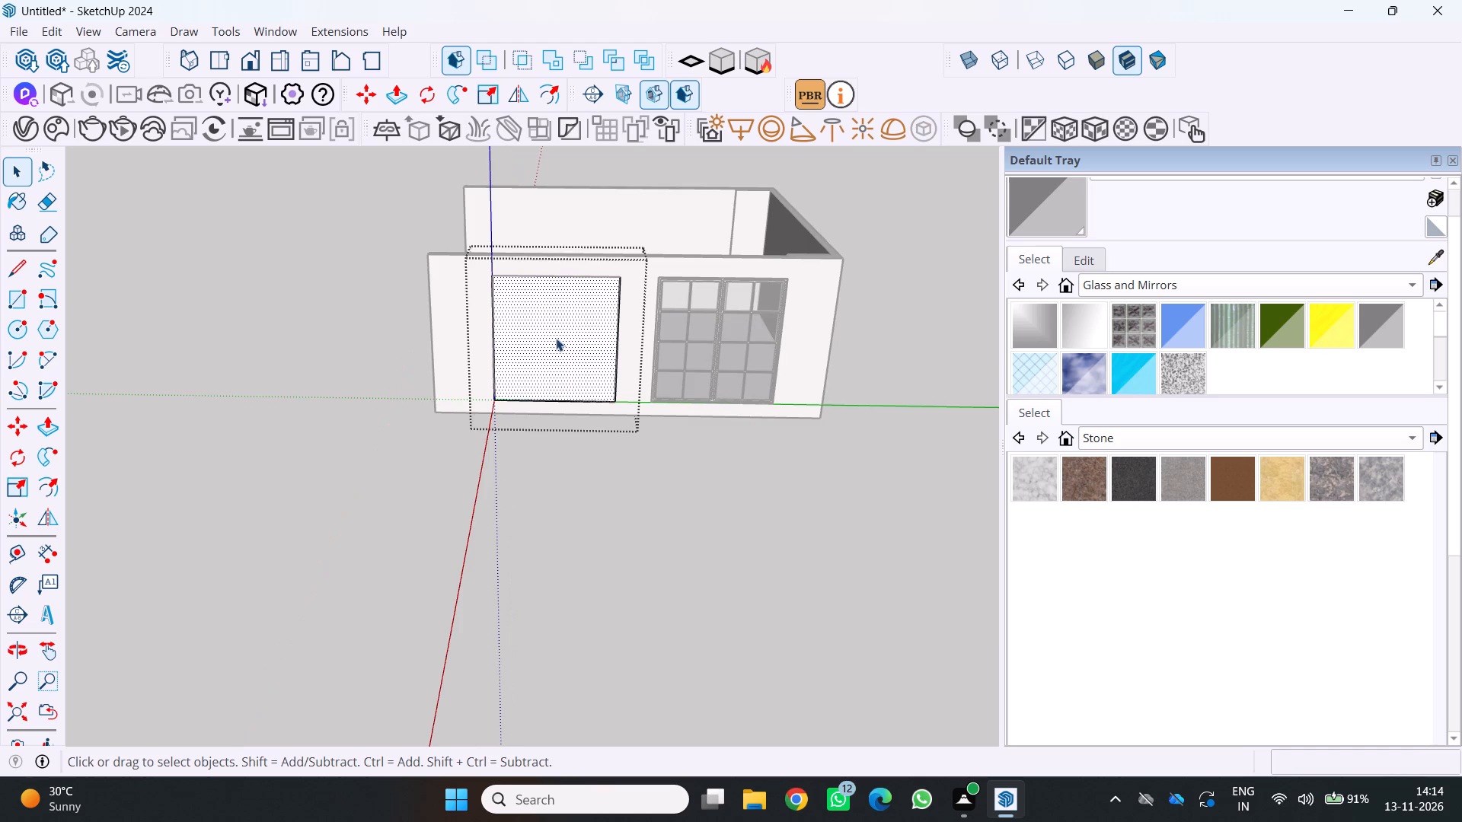
key(f)
click(554, 339)
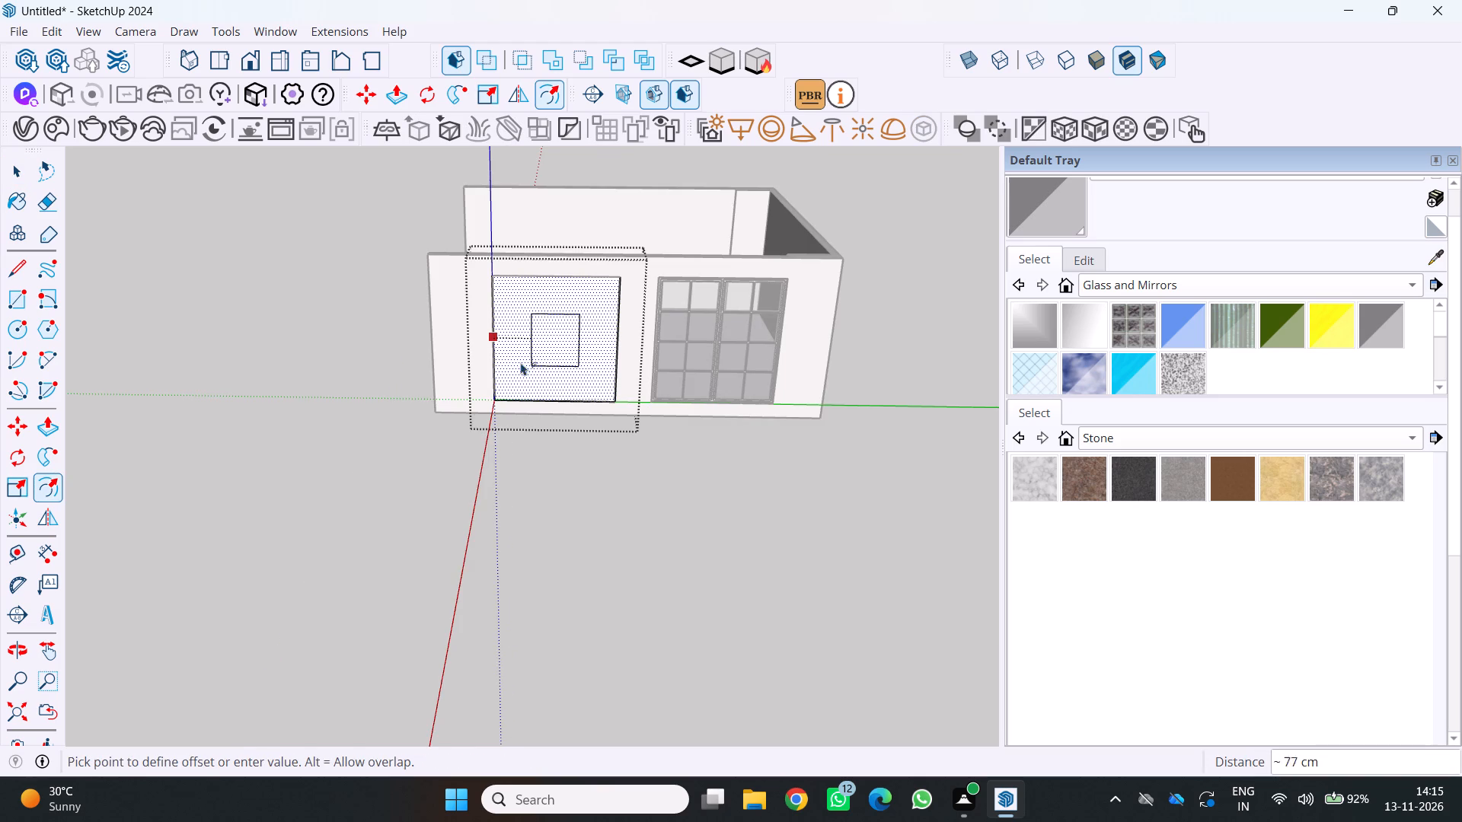
text(15)
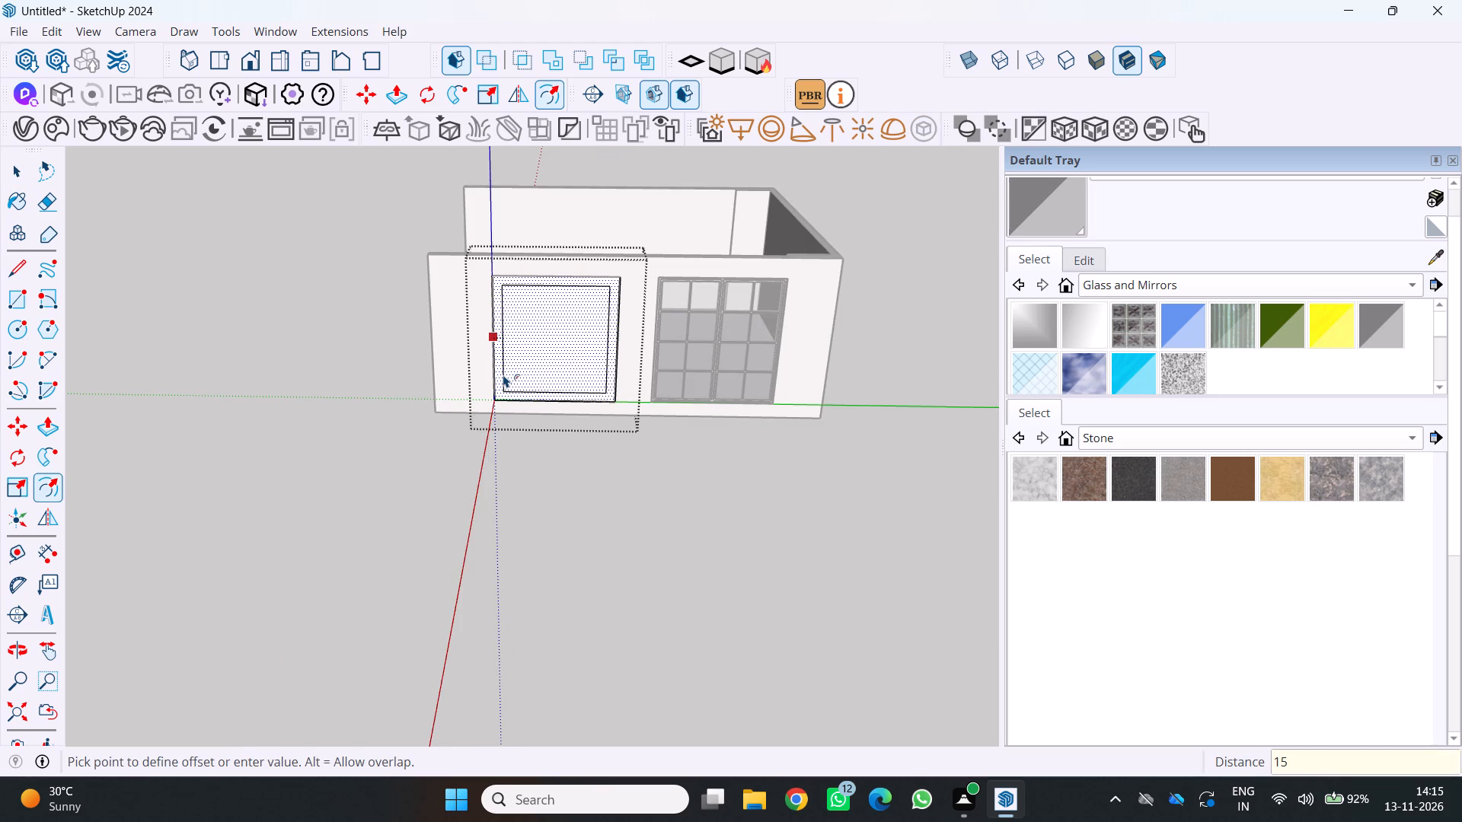
key(Return)
Examine the offset frame outline in the opening and the neighbouring glazed panels from several angles and distances.
scroll(544, 405, up, 2)
scroll(522, 342, up, 2)
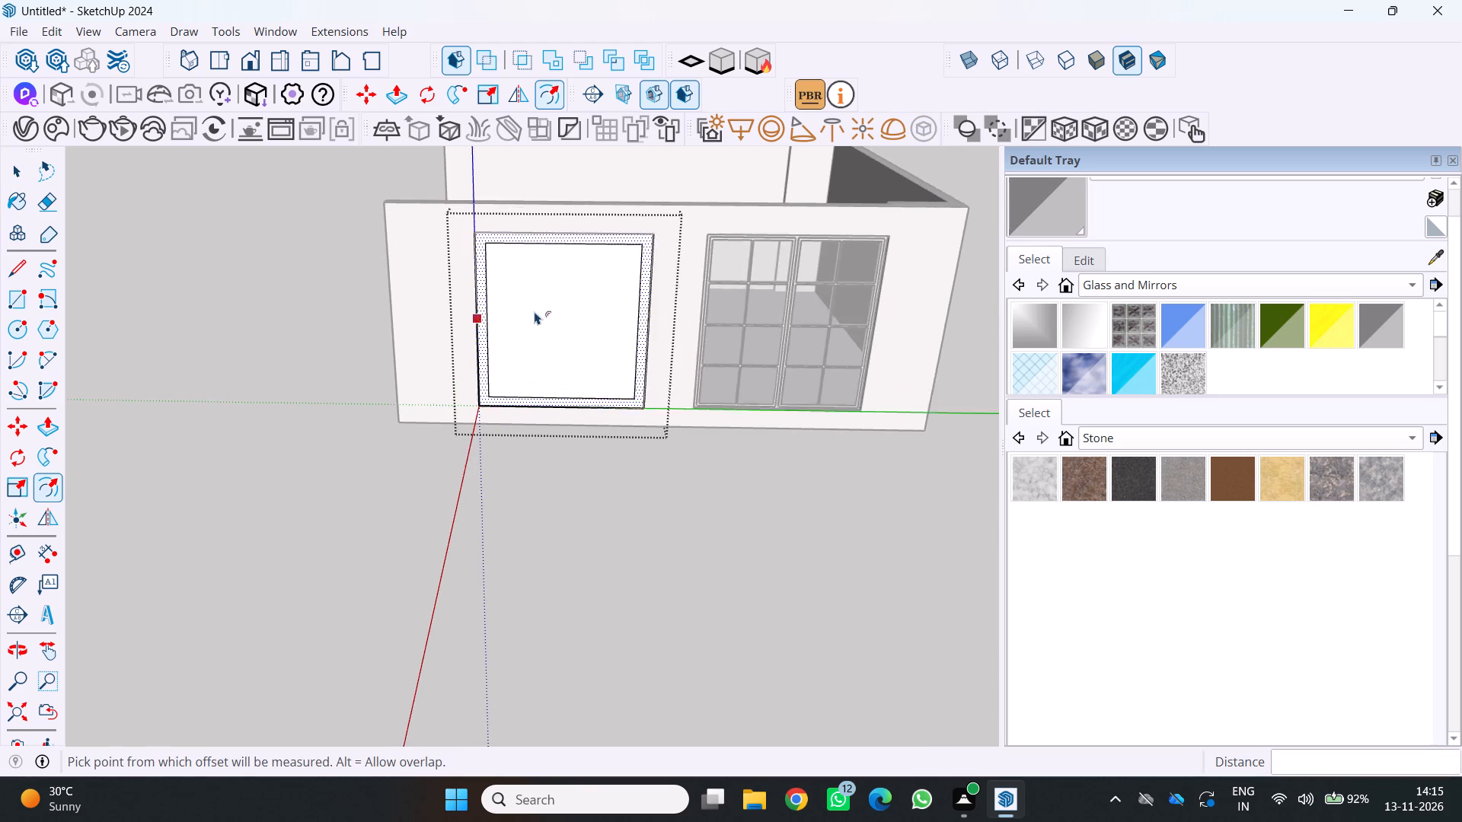
scroll(535, 311, up, 3)
scroll(595, 284, up, 1)
middle_drag(595, 284, 488, 282)
middle_click(482, 283)
middle_click(477, 287)
scroll(472, 293, down, 8)
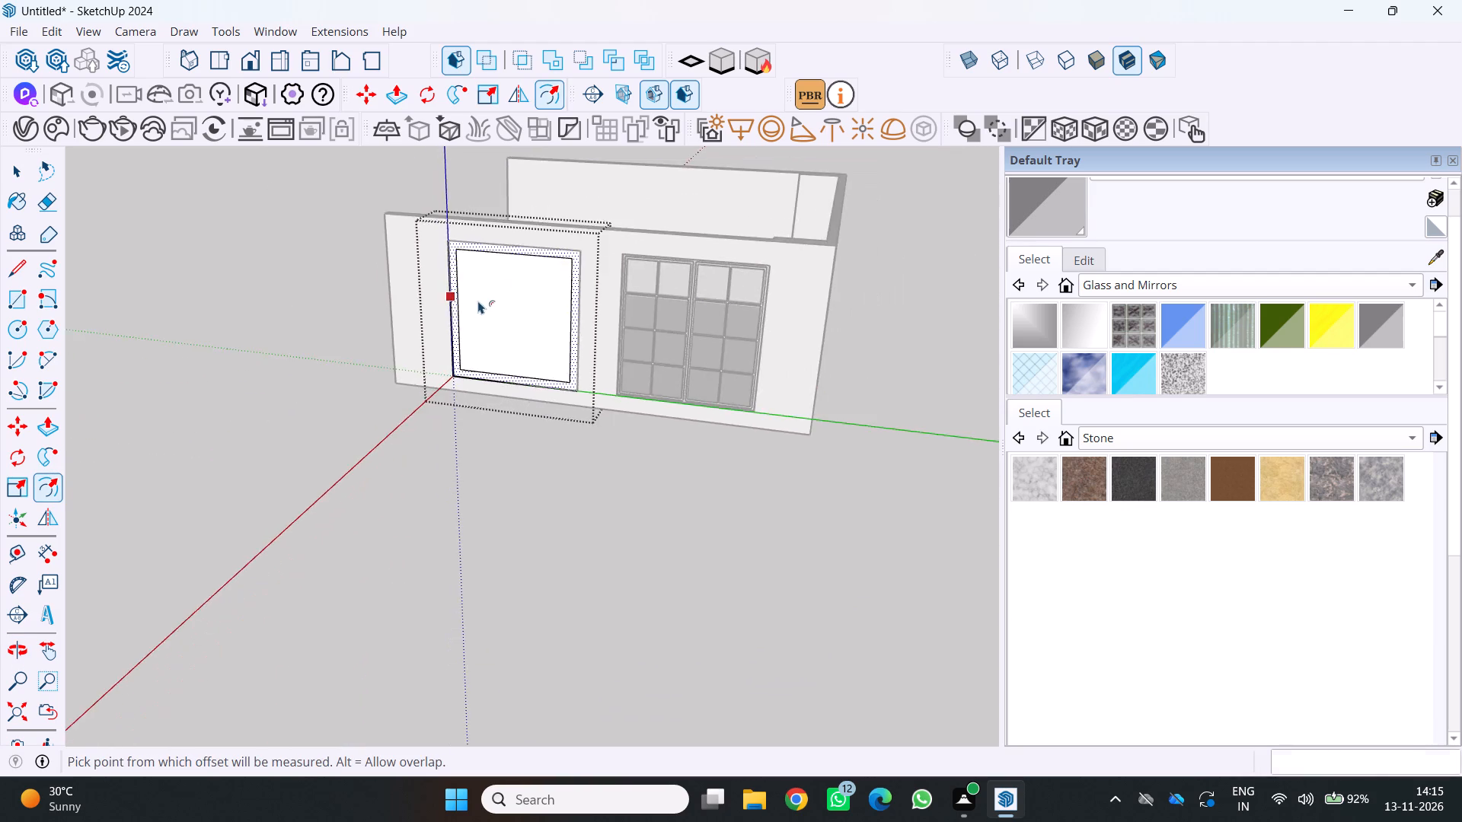
middle_drag(478, 301, 569, 219)
middle_click(569, 219)
scroll(600, 251, up, 12)
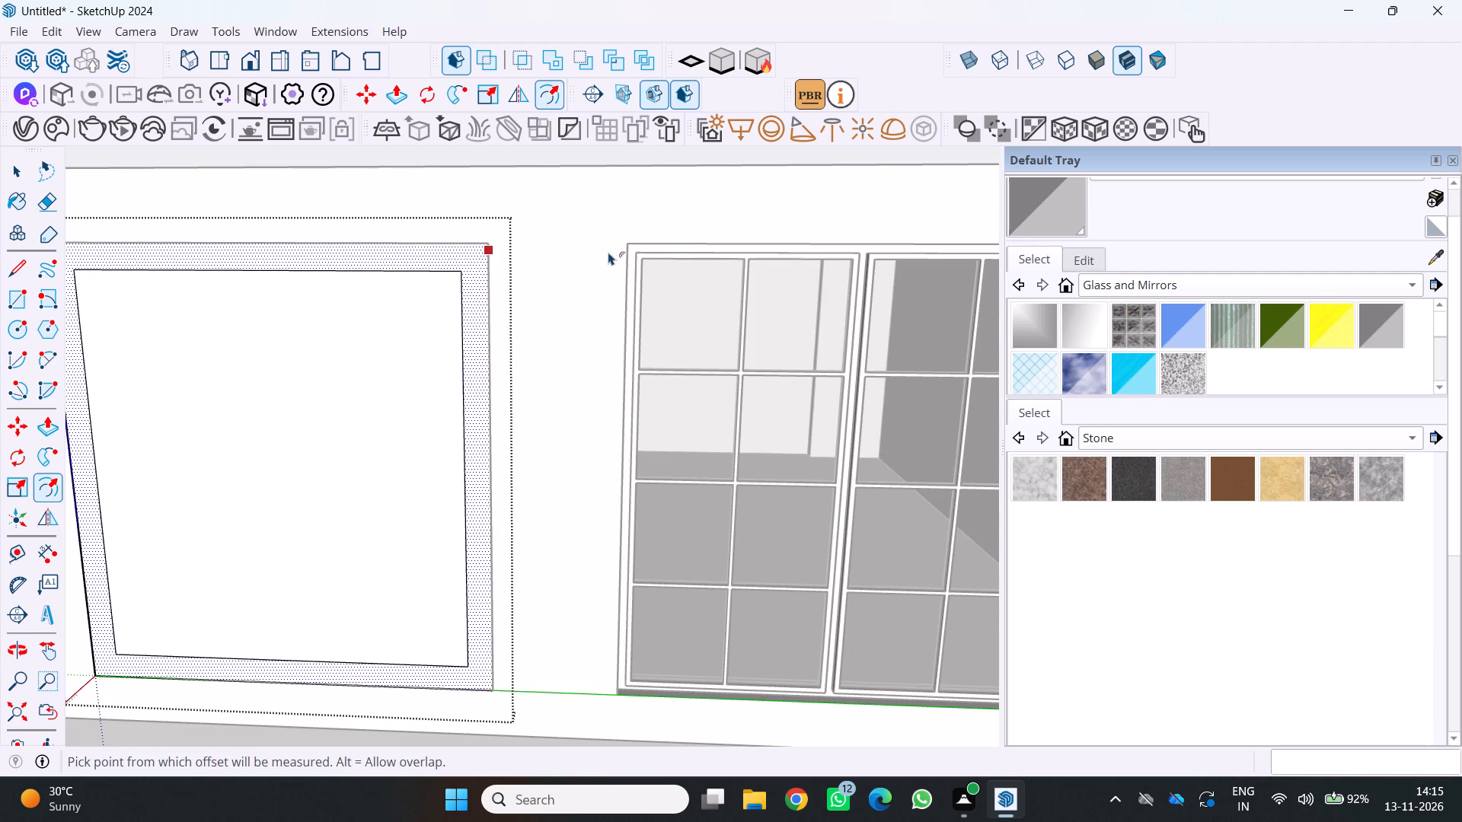
Examine the offset rectangle in the rebuilt opening alongside the neighbouring gridded window from several angles.
scroll(595, 329, down, 4)
middle_drag(598, 311, 408, 310)
scroll(504, 217, up, 3)
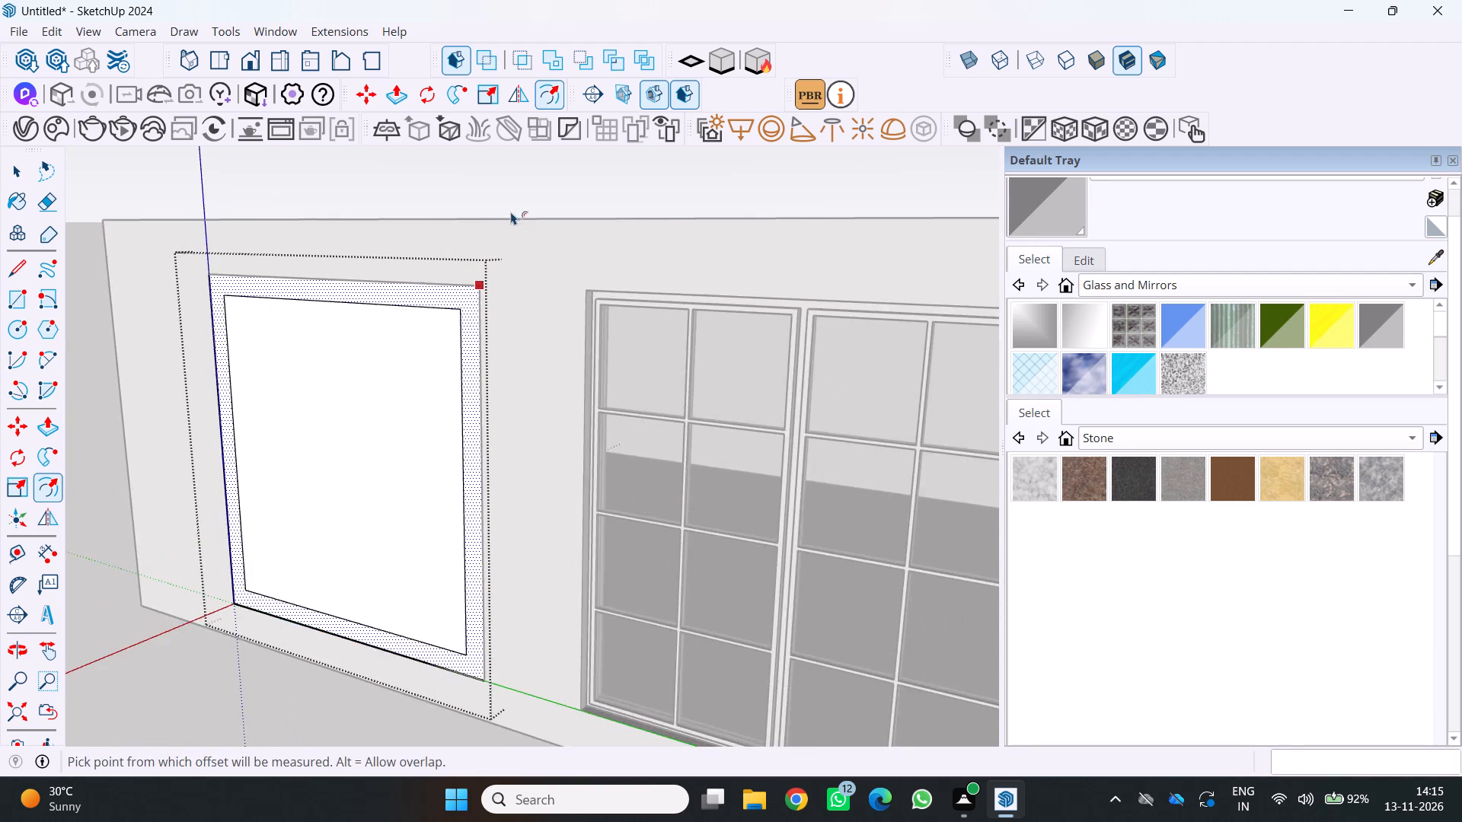
scroll(512, 244, up, 3)
middle_drag(496, 225, 254, 215)
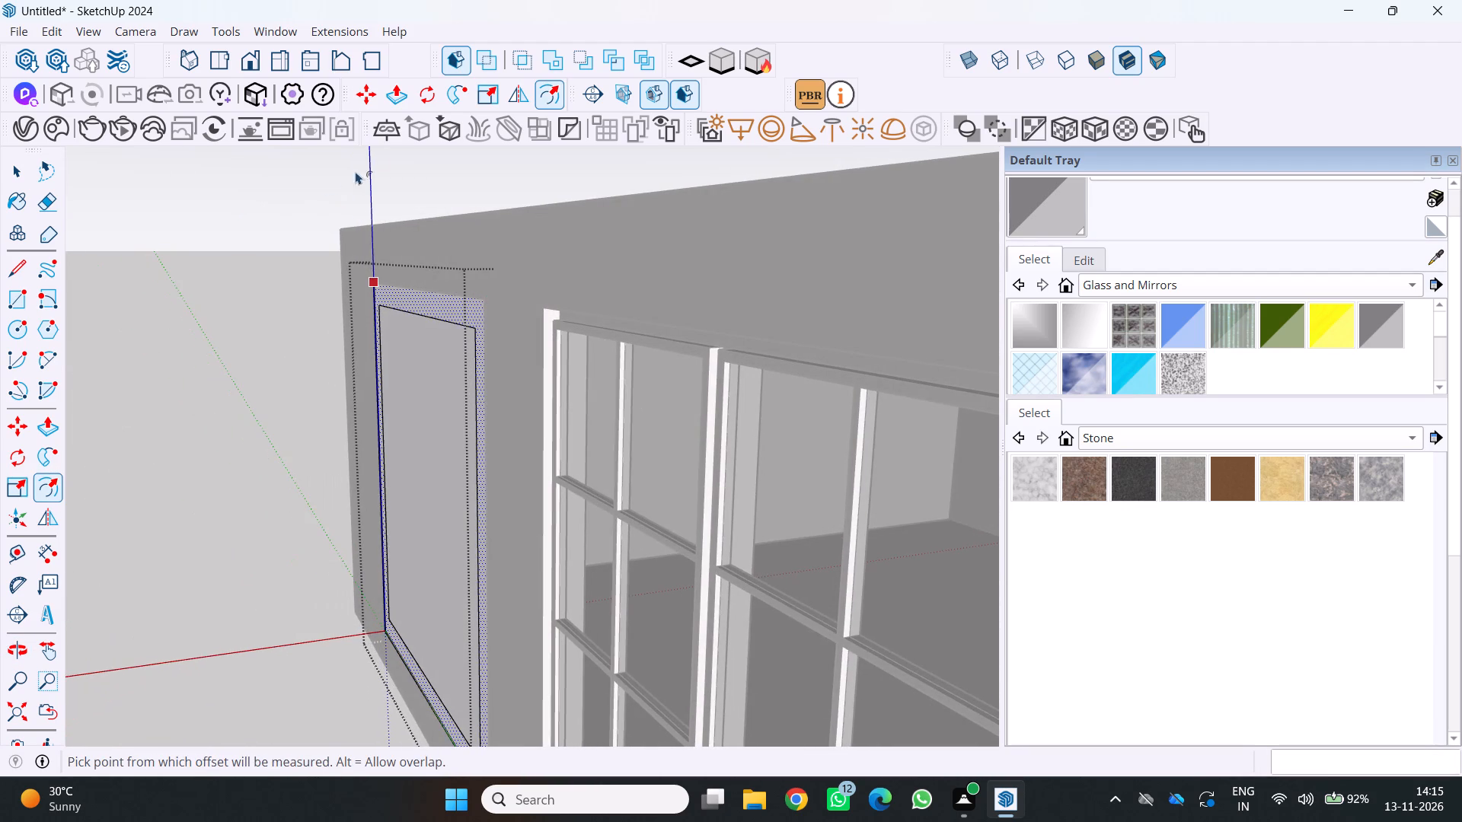
scroll(372, 154, down, 7)
scroll(356, 242, down, 1)
middle_drag(353, 242, 511, 264)
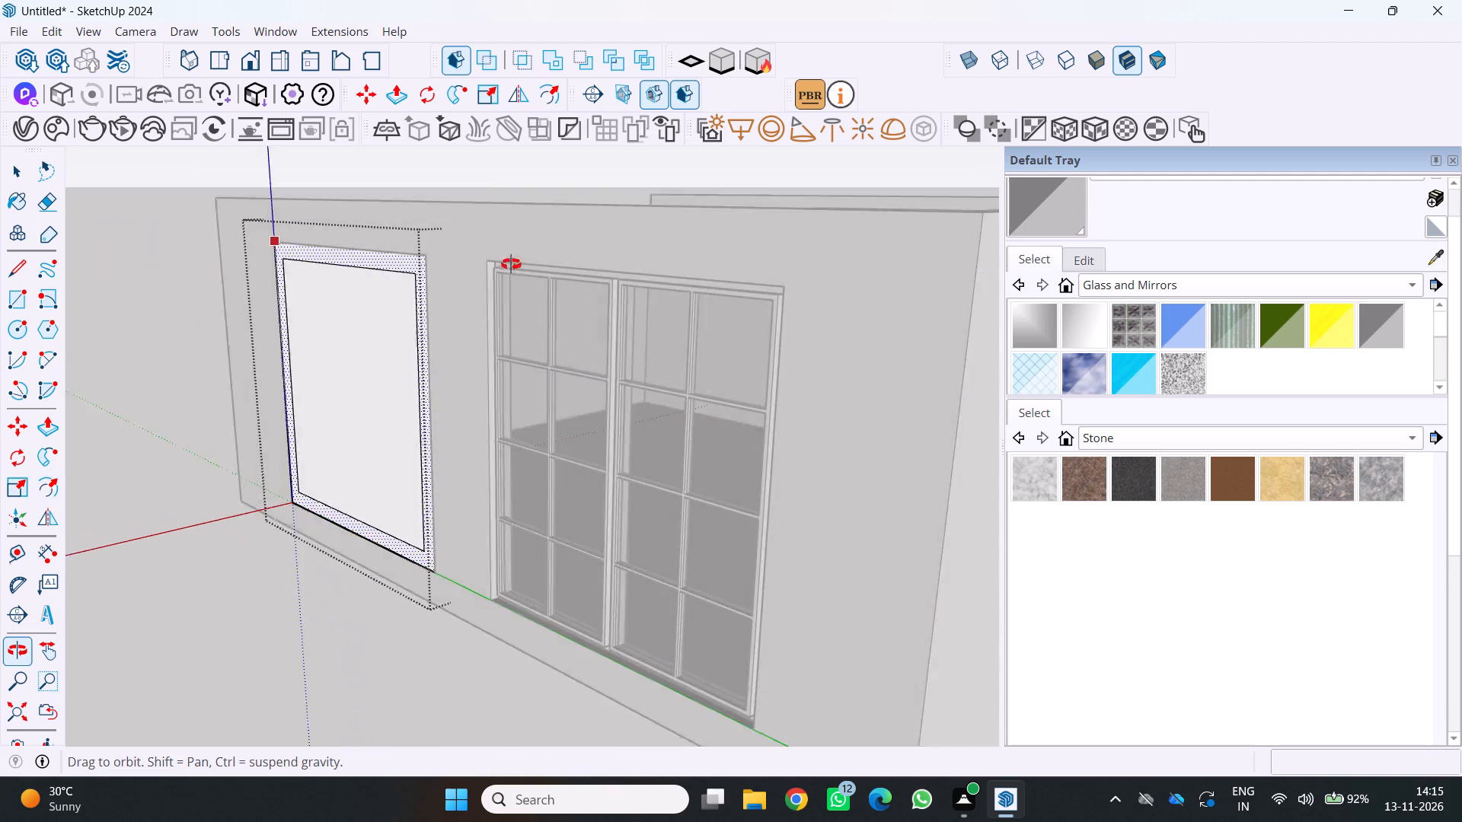
middle_drag(511, 264, 572, 231)
scroll(514, 232, up, 2)
scroll(524, 209, down, 3)
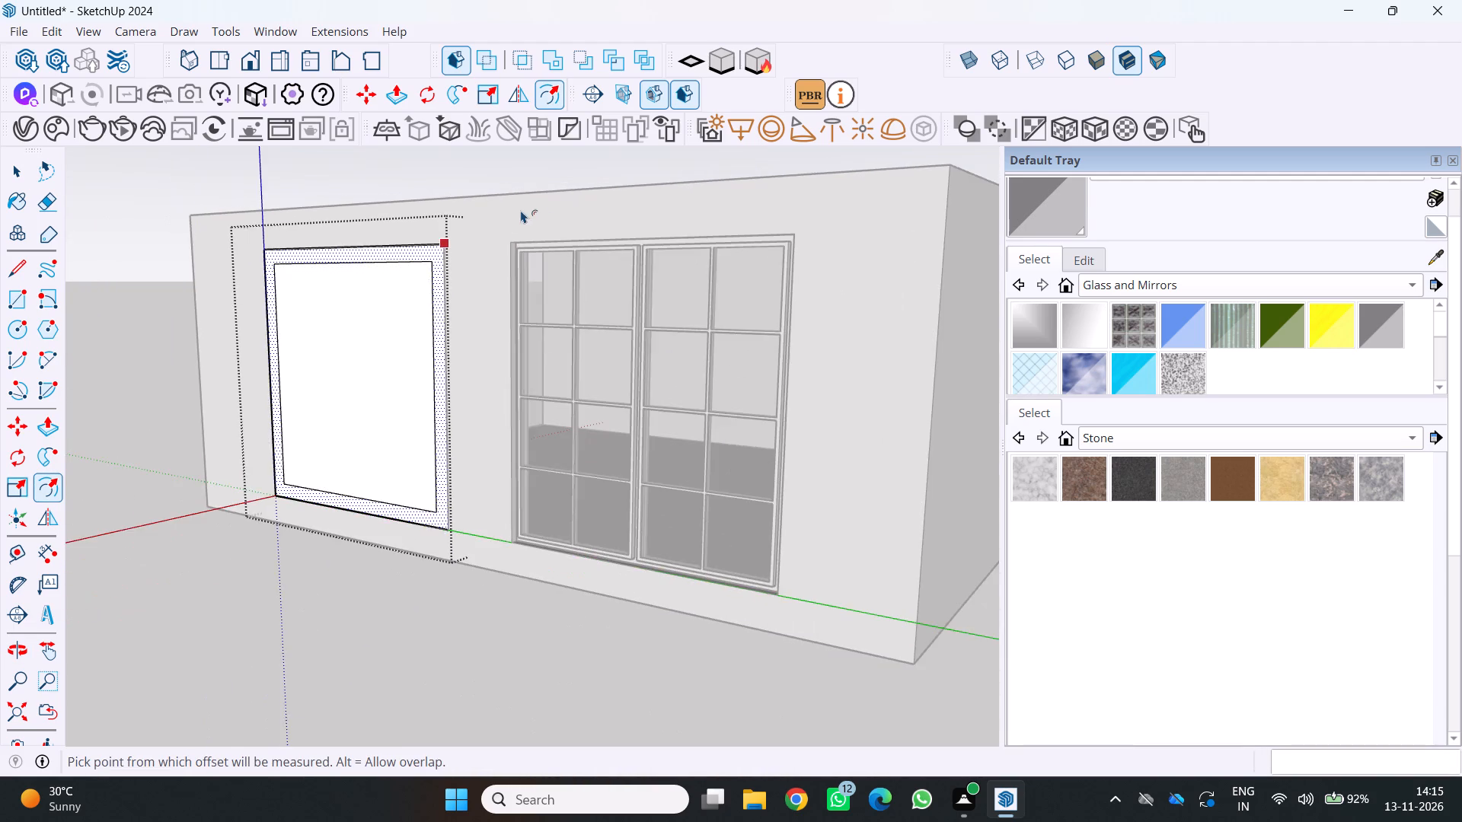
scroll(521, 210, down, 3)
middle_drag(242, 340, 451, 419)
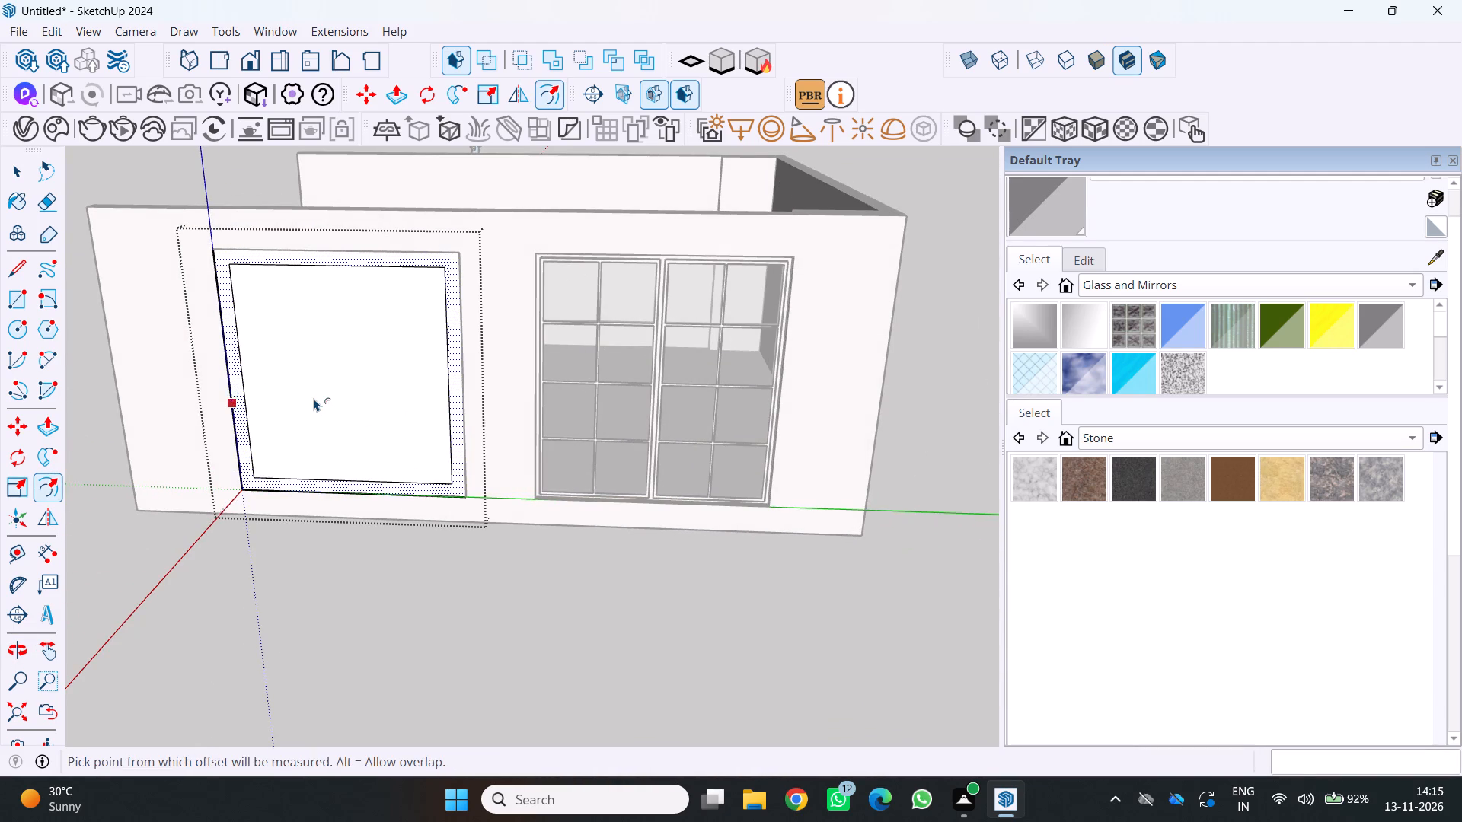
Undo the 15 cm offset, the grouping and the rectangle drawn in the emptied wall opening.
key(ctrl+z)
key(ctrl+z)
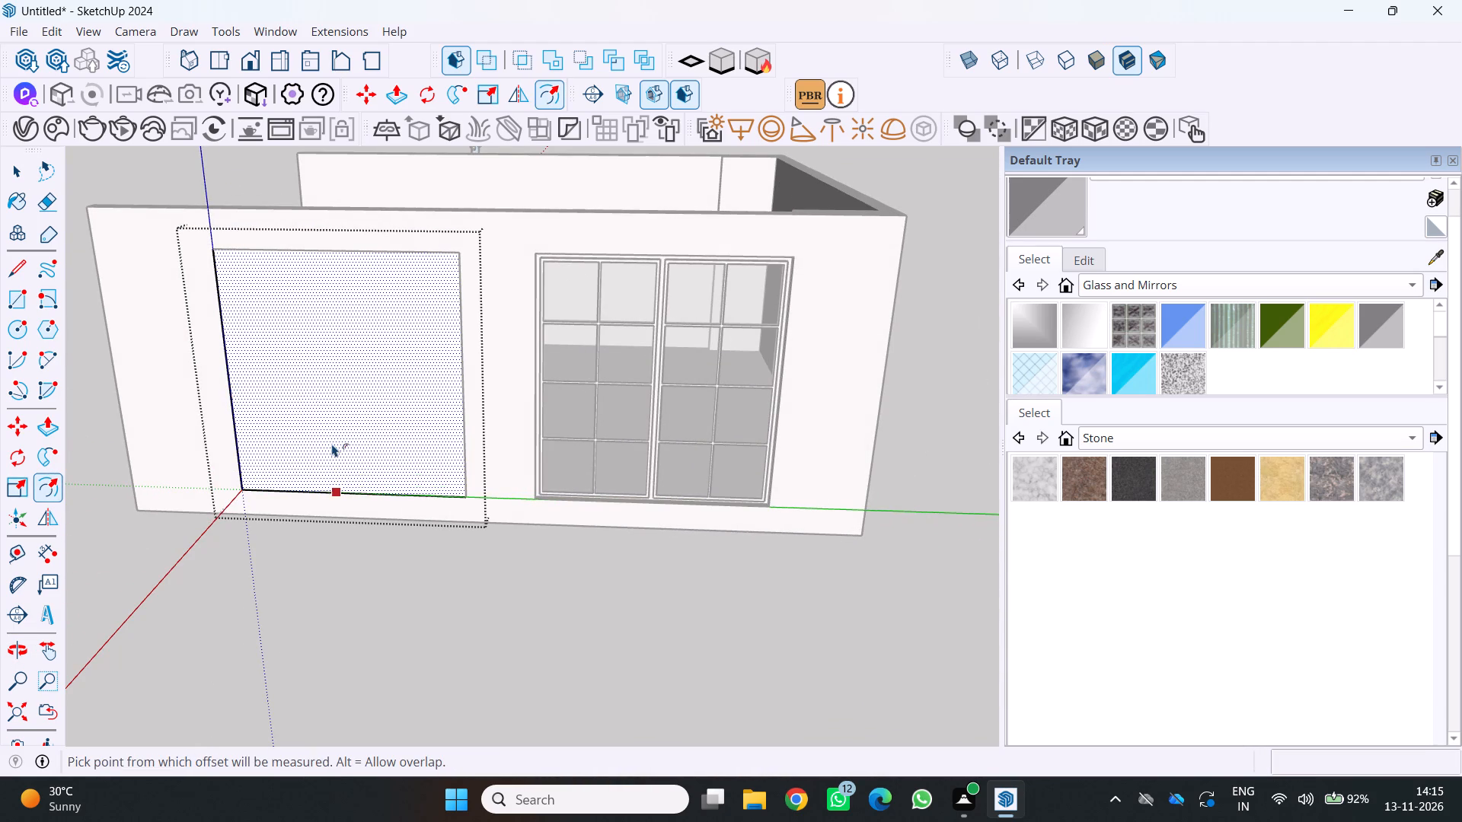
key(ctrl+z)
key(ctrl+z)
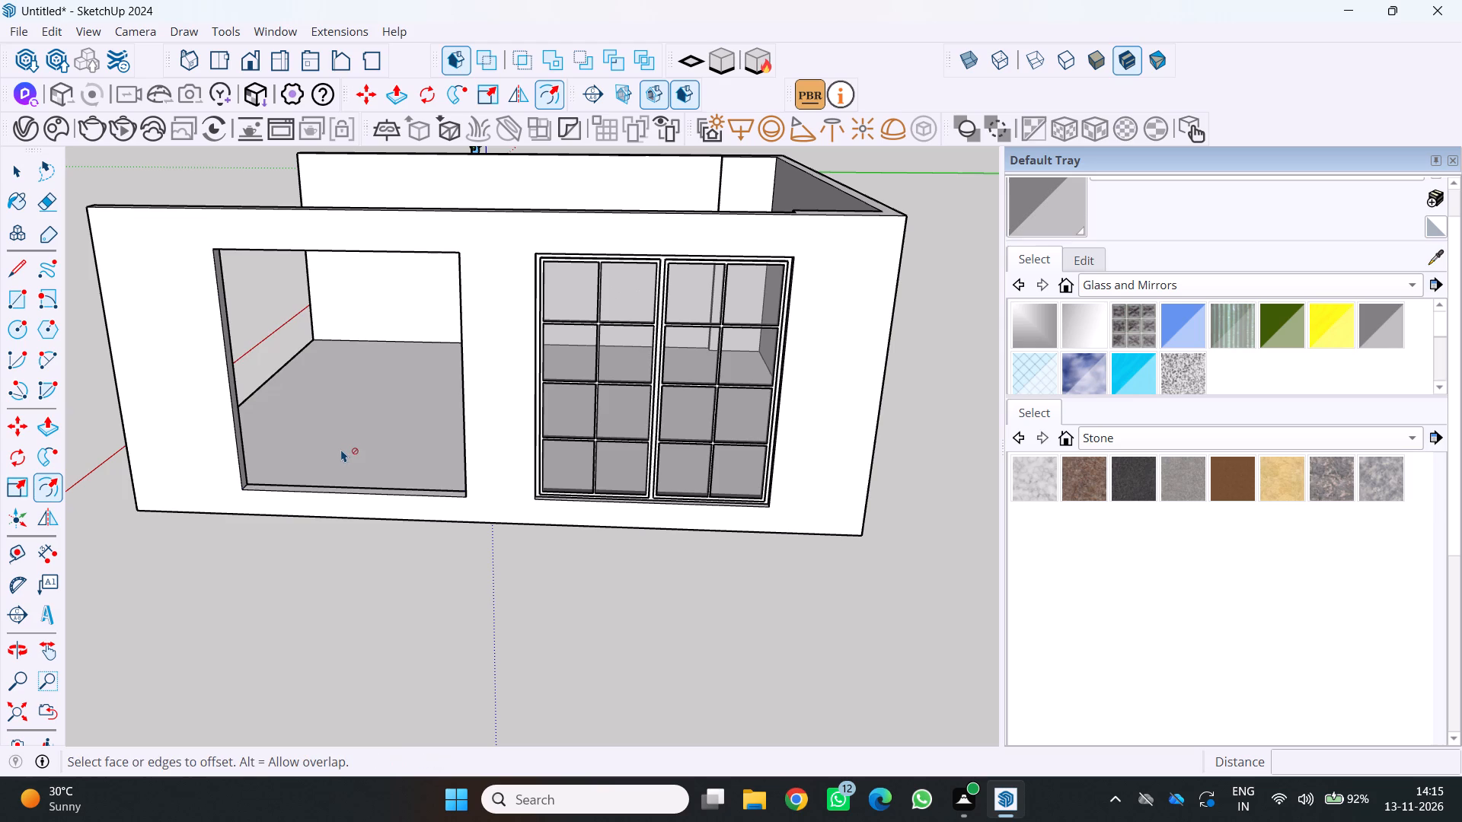
Inside the glazed window's frame group, copy the two-bay outer frame into the emptied opening, matching its lower corner nearest the glazed window.
scroll(821, 510, up, 15)
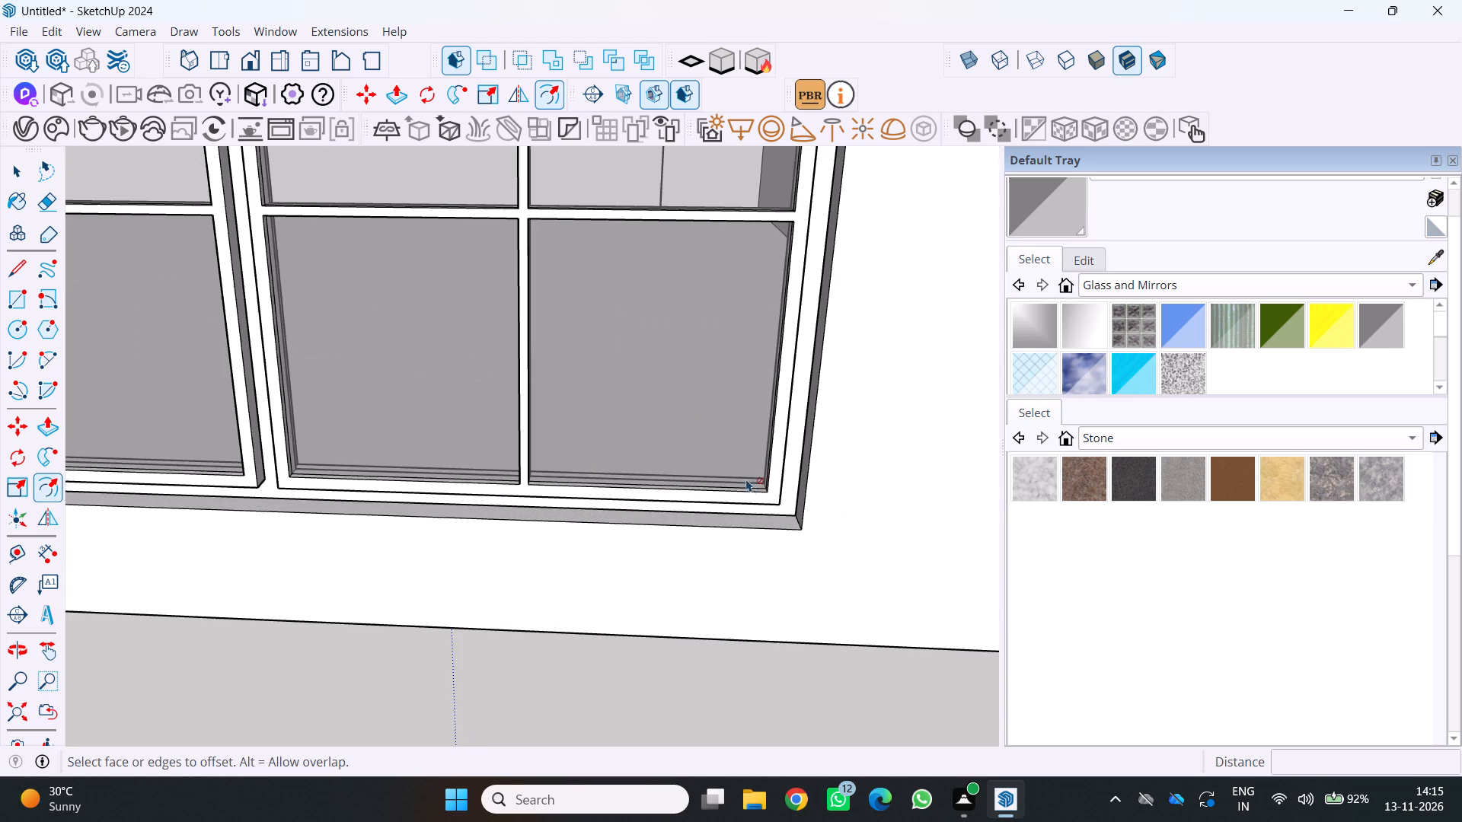
key(space)
click(784, 506)
click(786, 506)
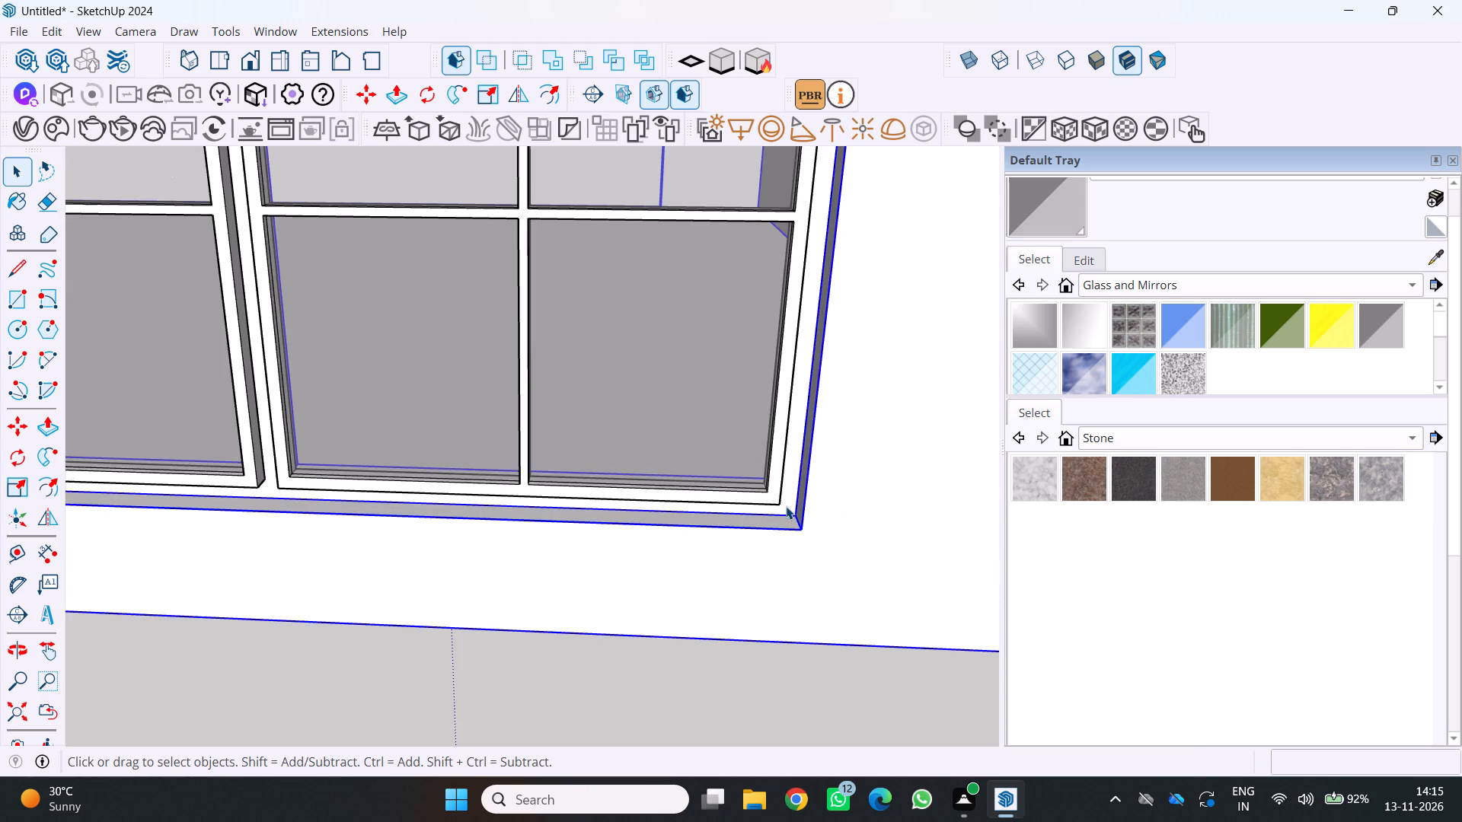
click(786, 506)
double_click(785, 506)
scroll(773, 504, down, 11)
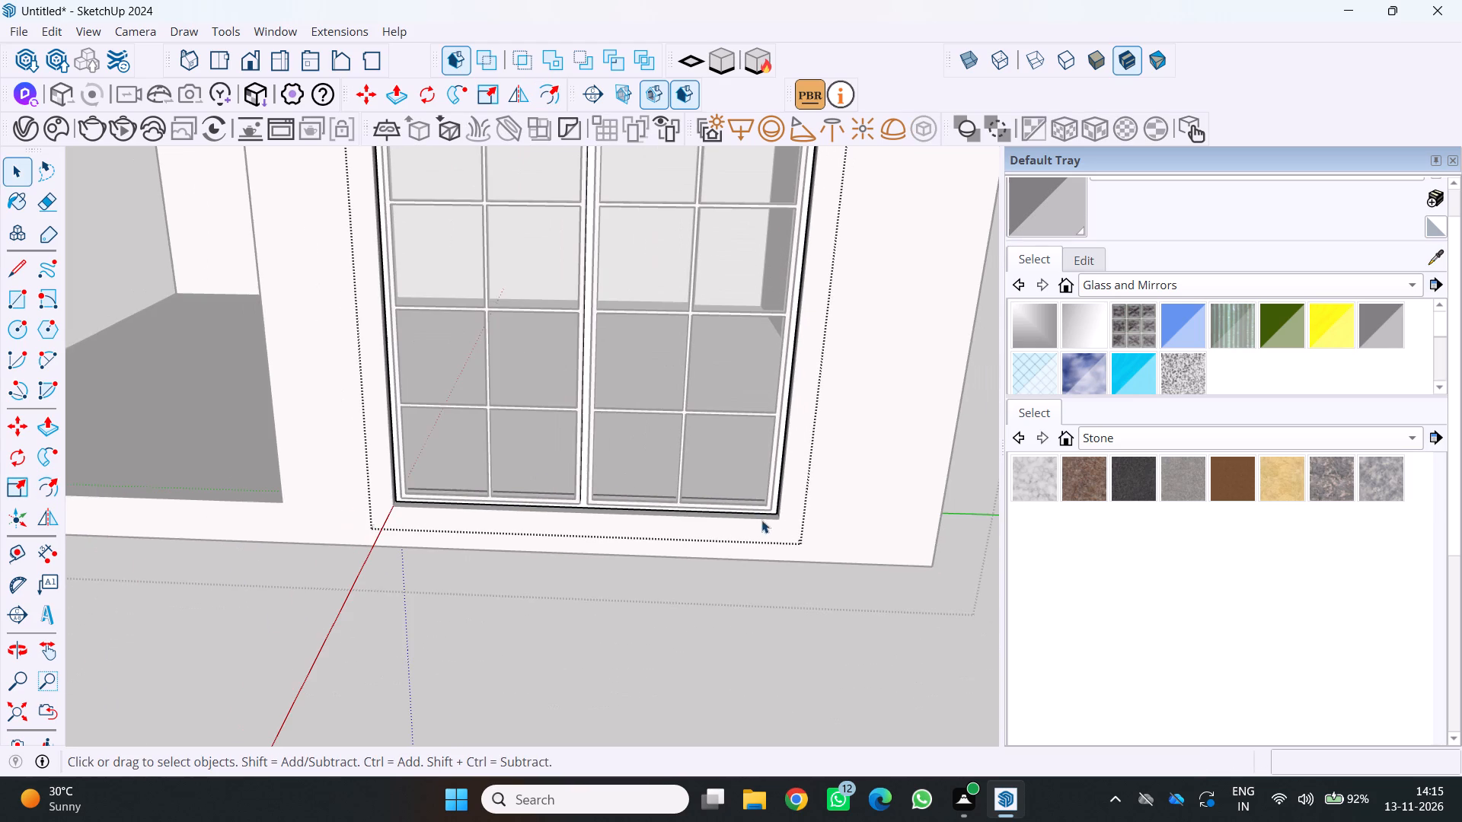
click(764, 512)
double_click(764, 513)
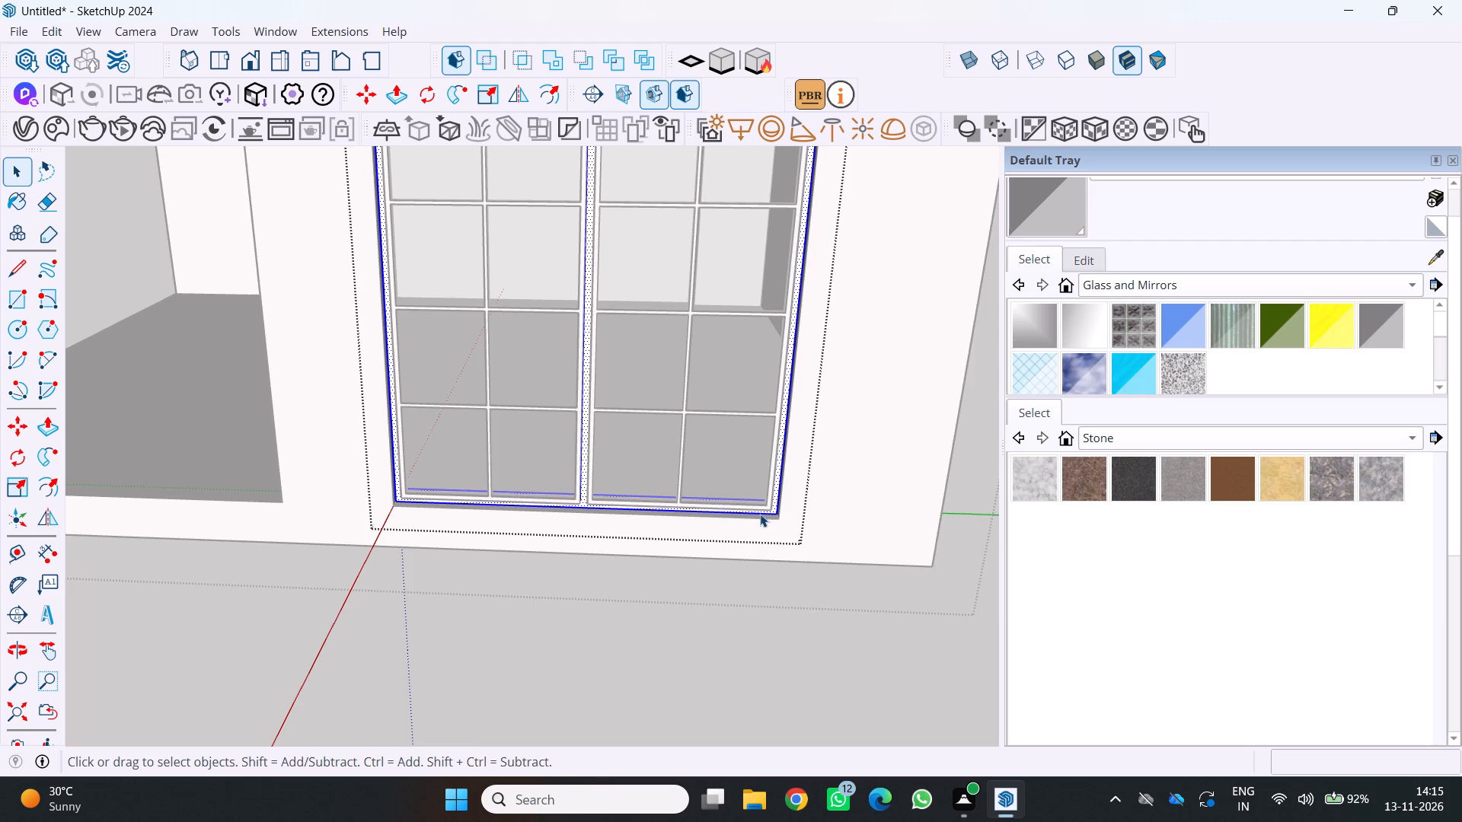
scroll(757, 516, up, 6)
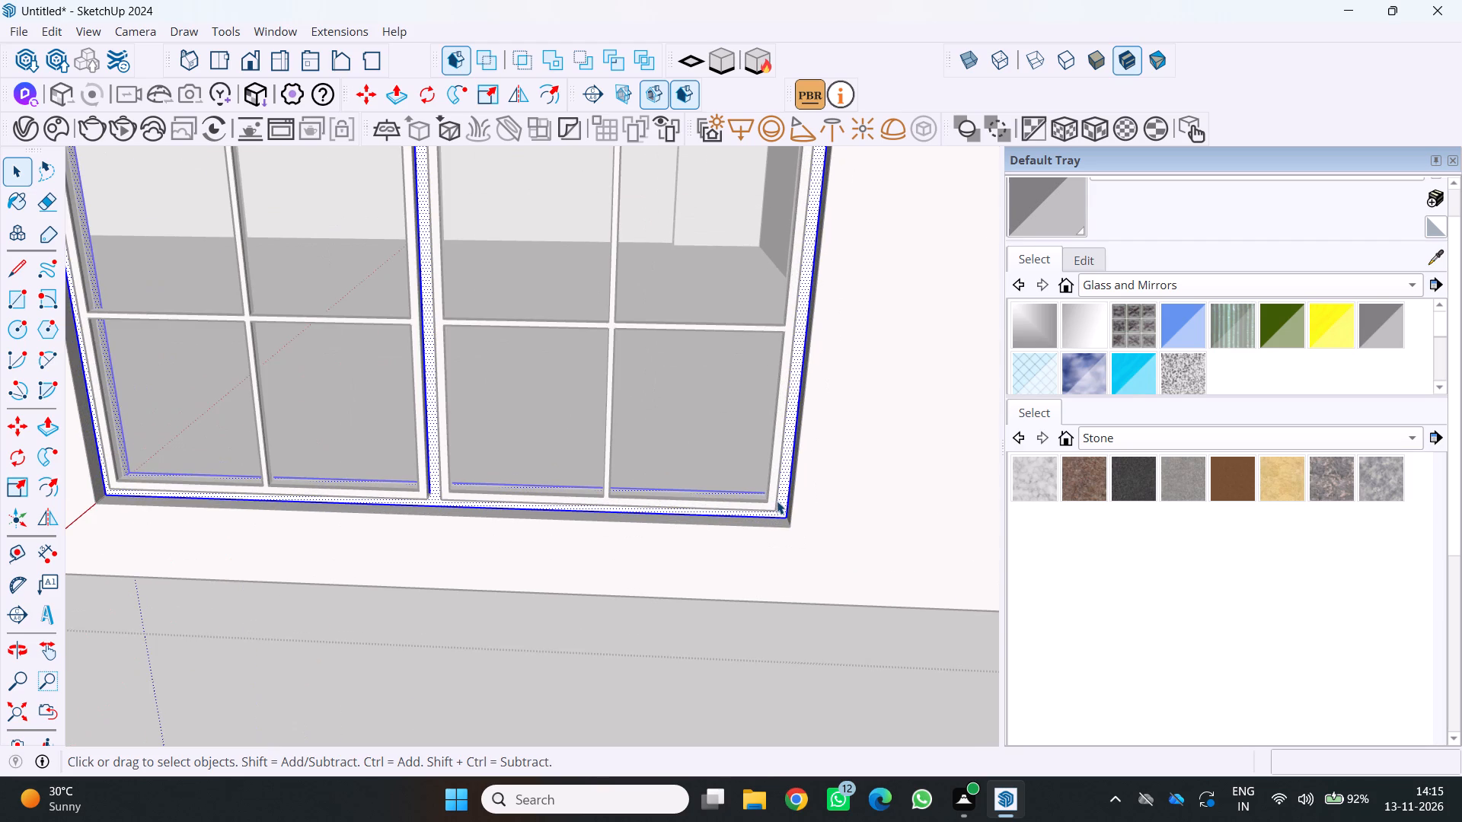
key(m)
scroll(791, 524, up, 4)
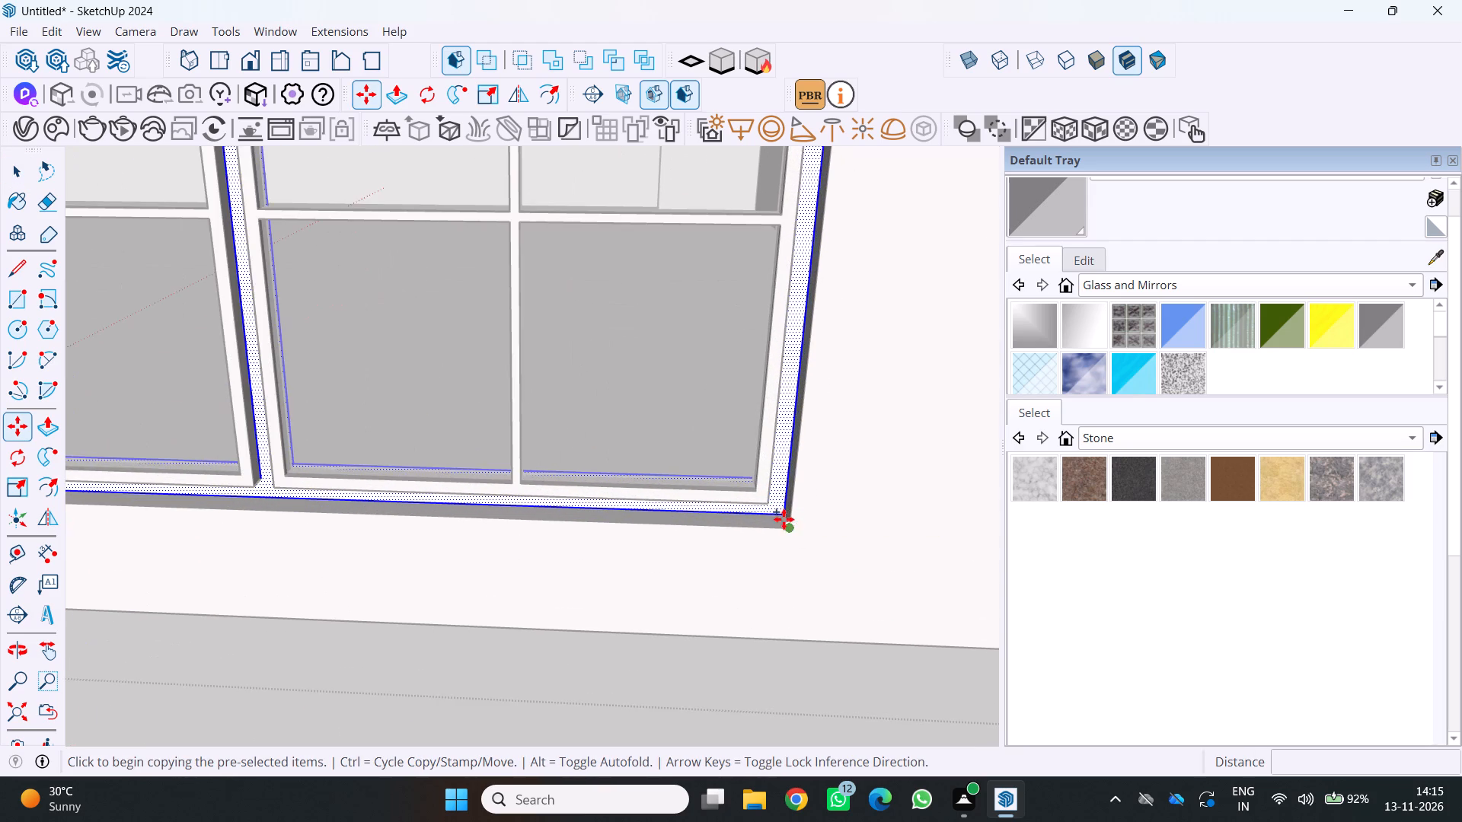
scroll(781, 509, up, 7)
click(782, 518)
scroll(741, 537, down, 3)
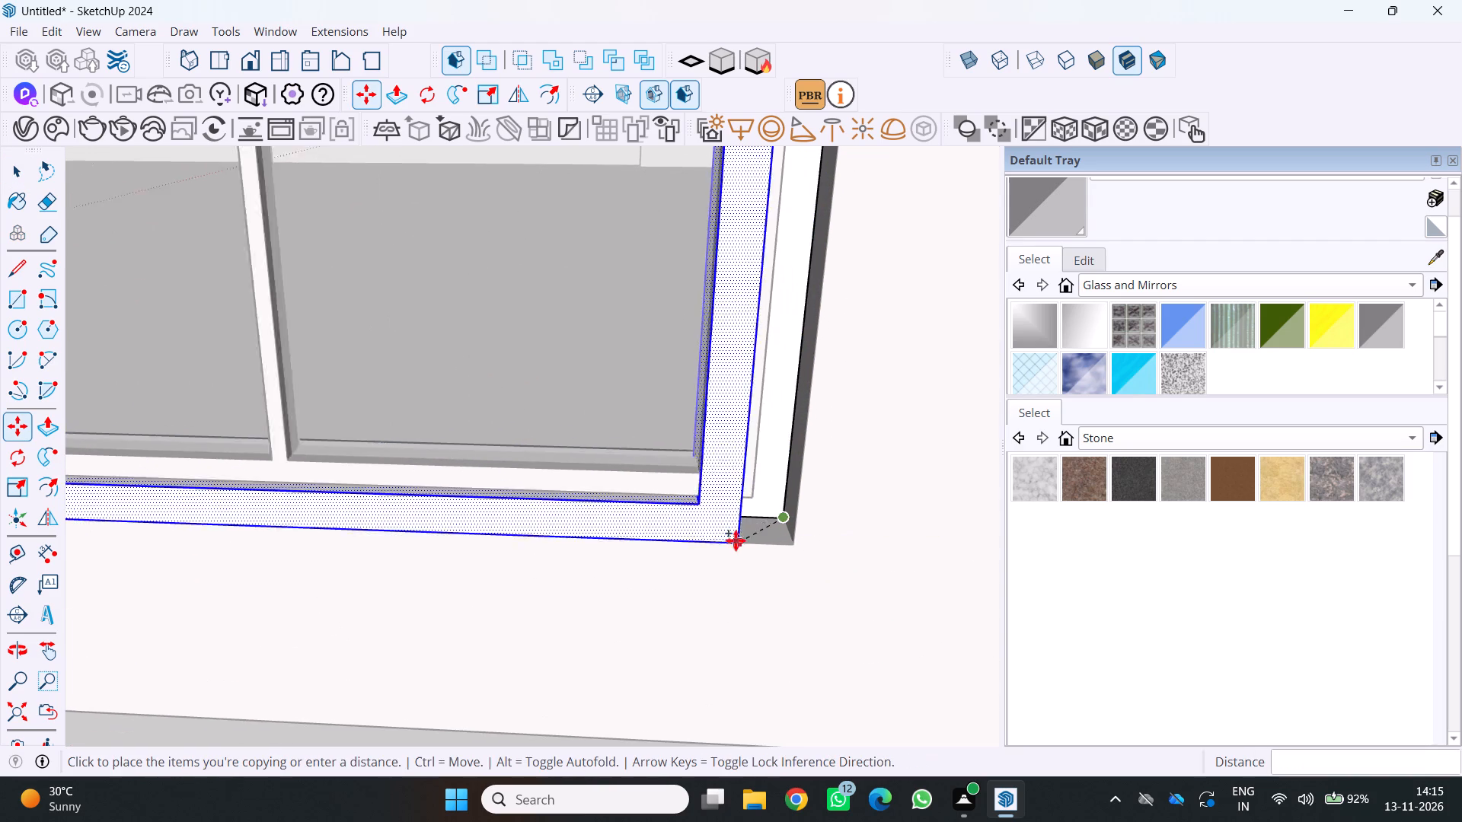
scroll(736, 540, down, 20)
scroll(736, 540, down, 4)
scroll(463, 557, up, 4)
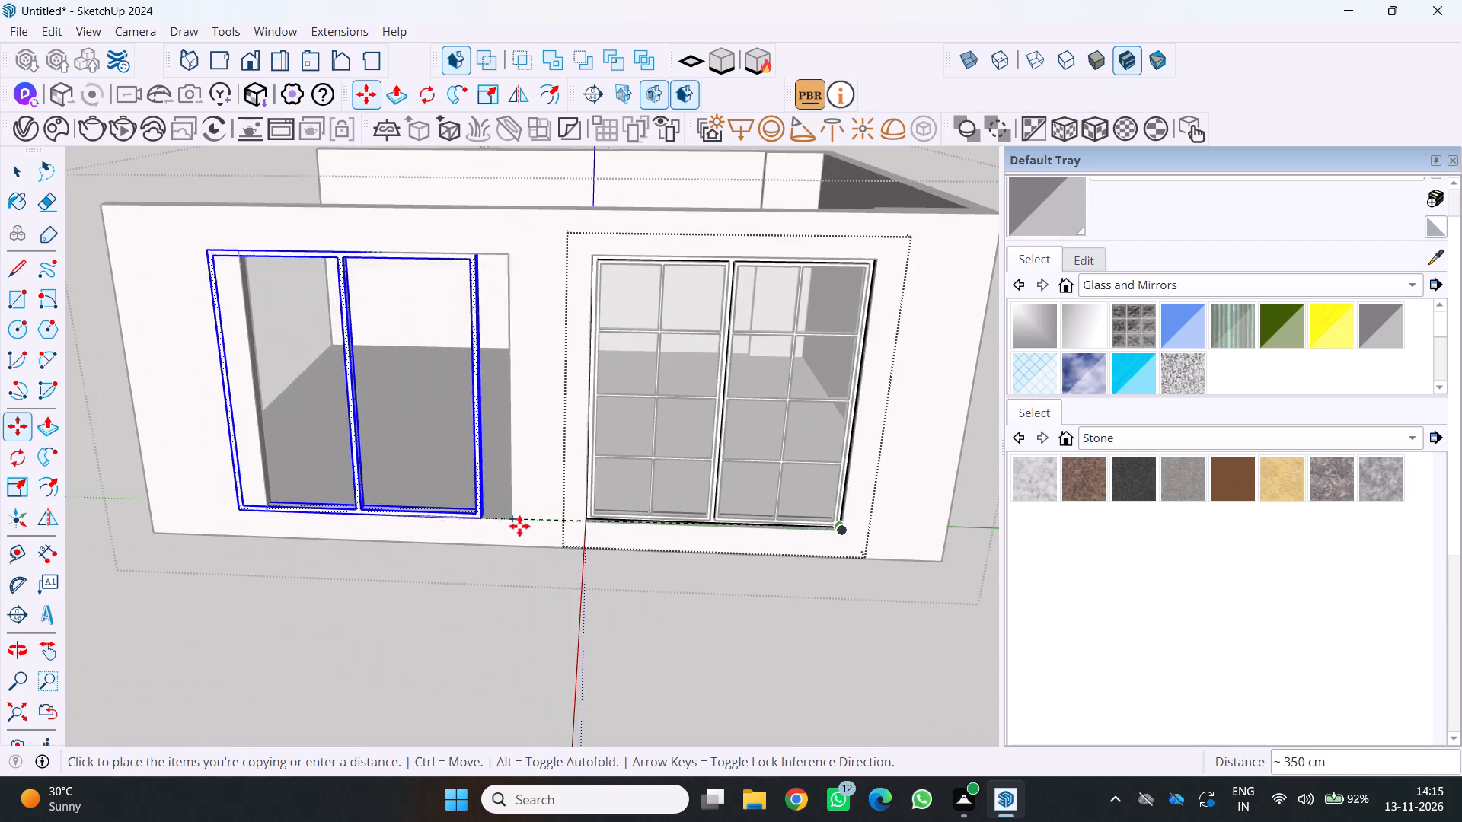
scroll(519, 526, up, 10)
middle_drag(497, 509, 646, 526)
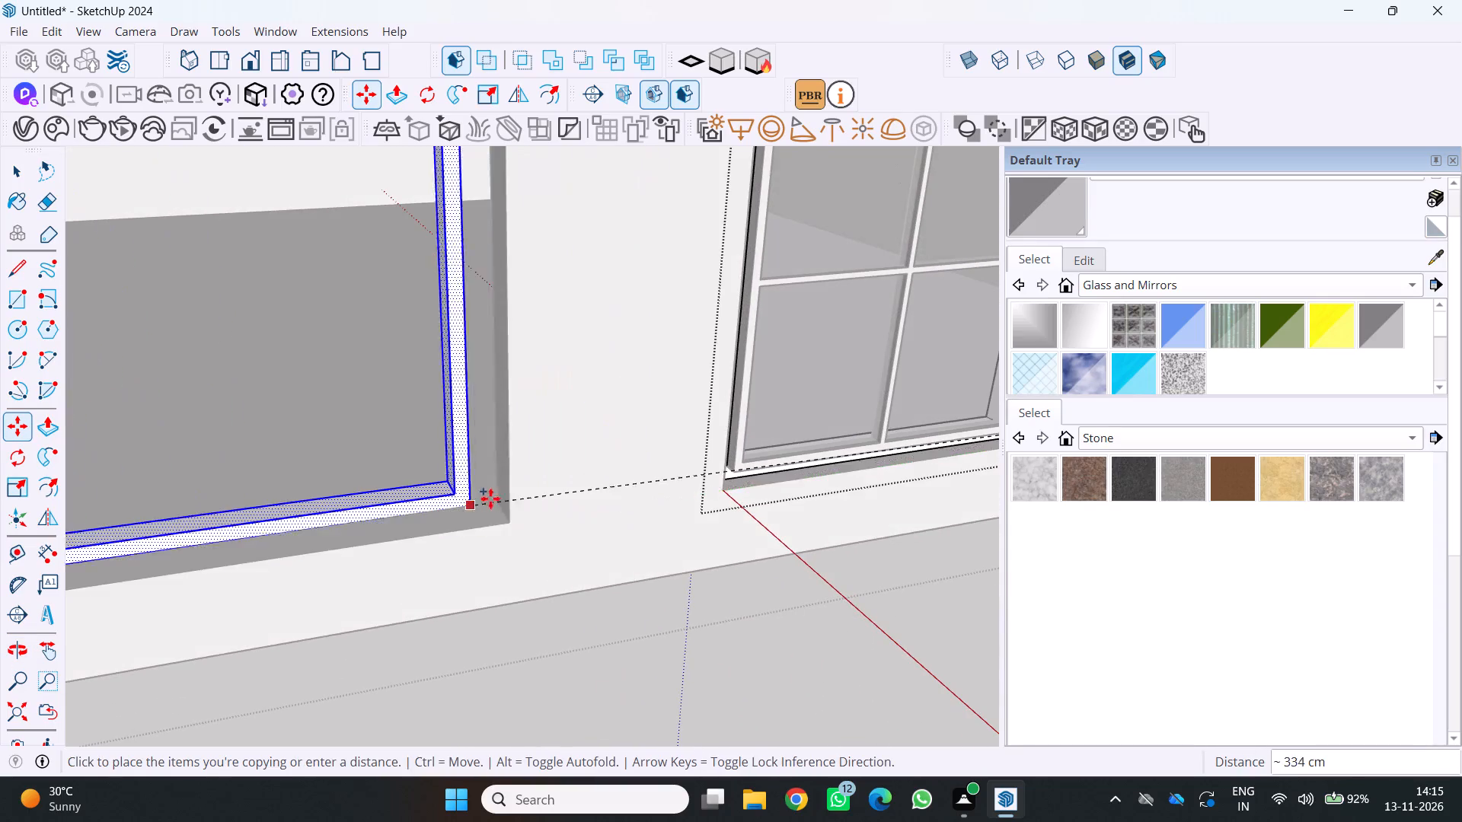
scroll(500, 499, up, 4)
click(503, 516)
scroll(536, 547, down, 8)
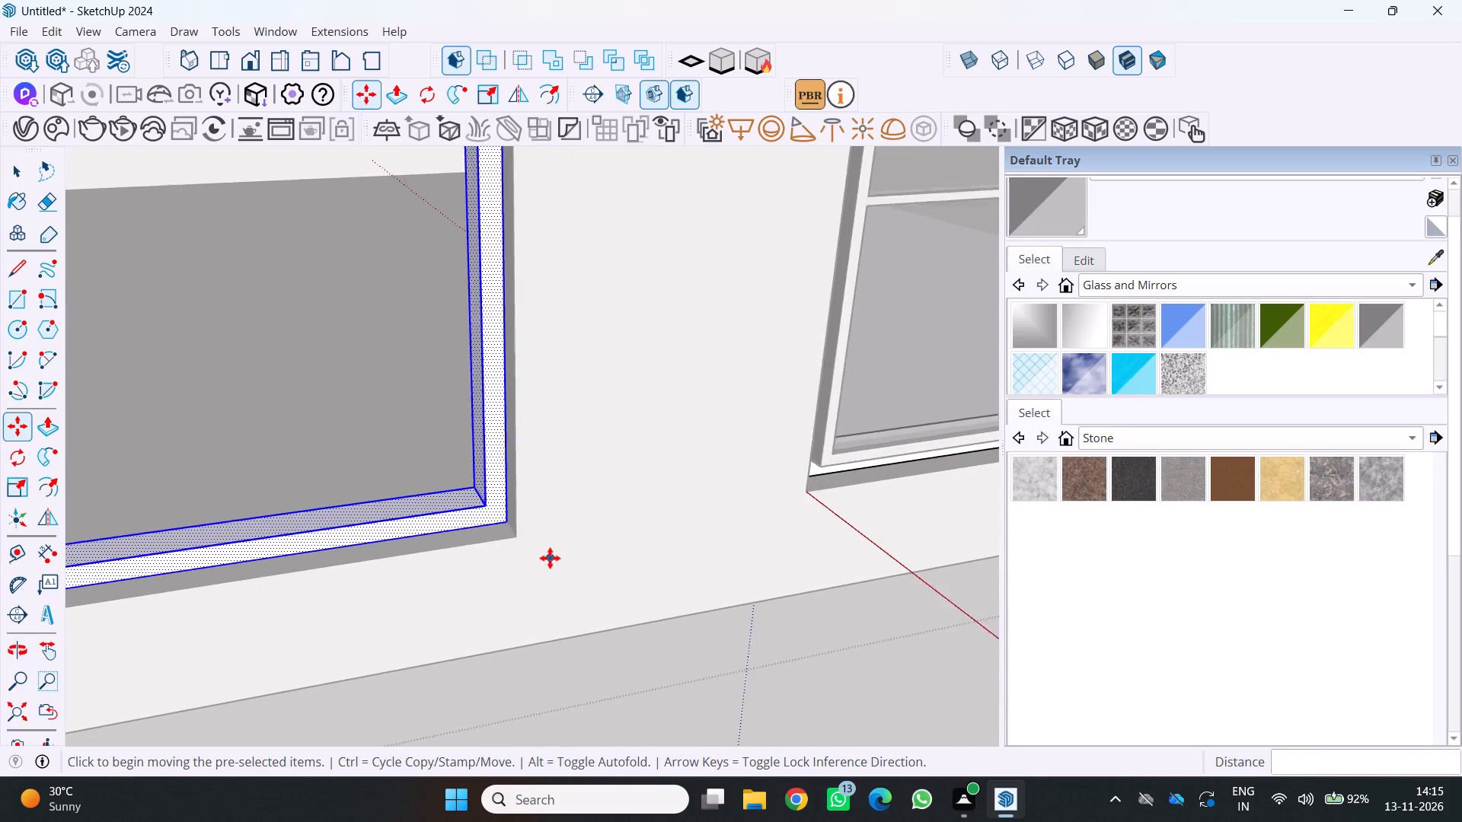
scroll(550, 558, down, 3)
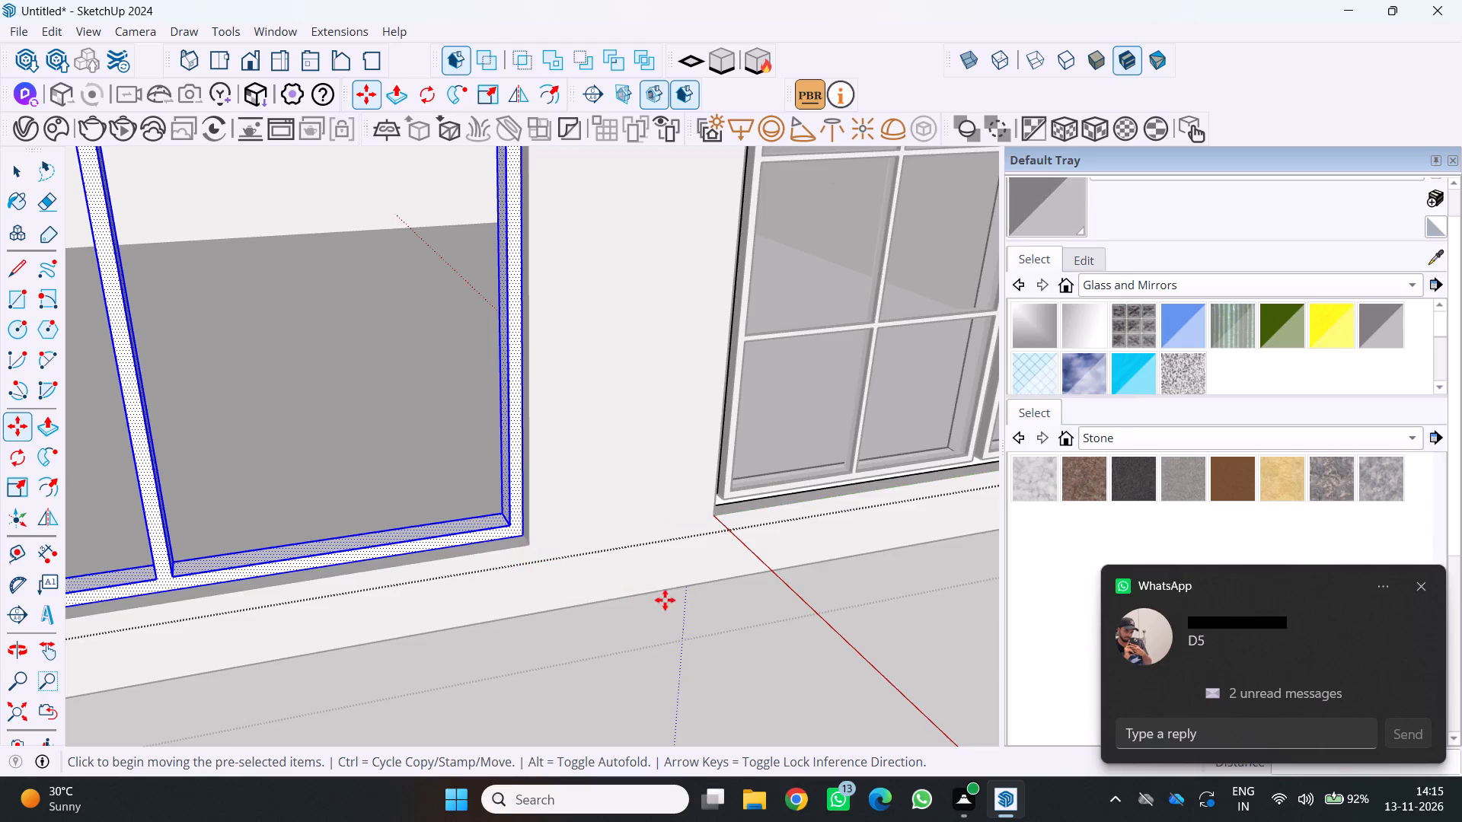
Dismiss the chat notification and close the Default Tray.
click(1422, 587)
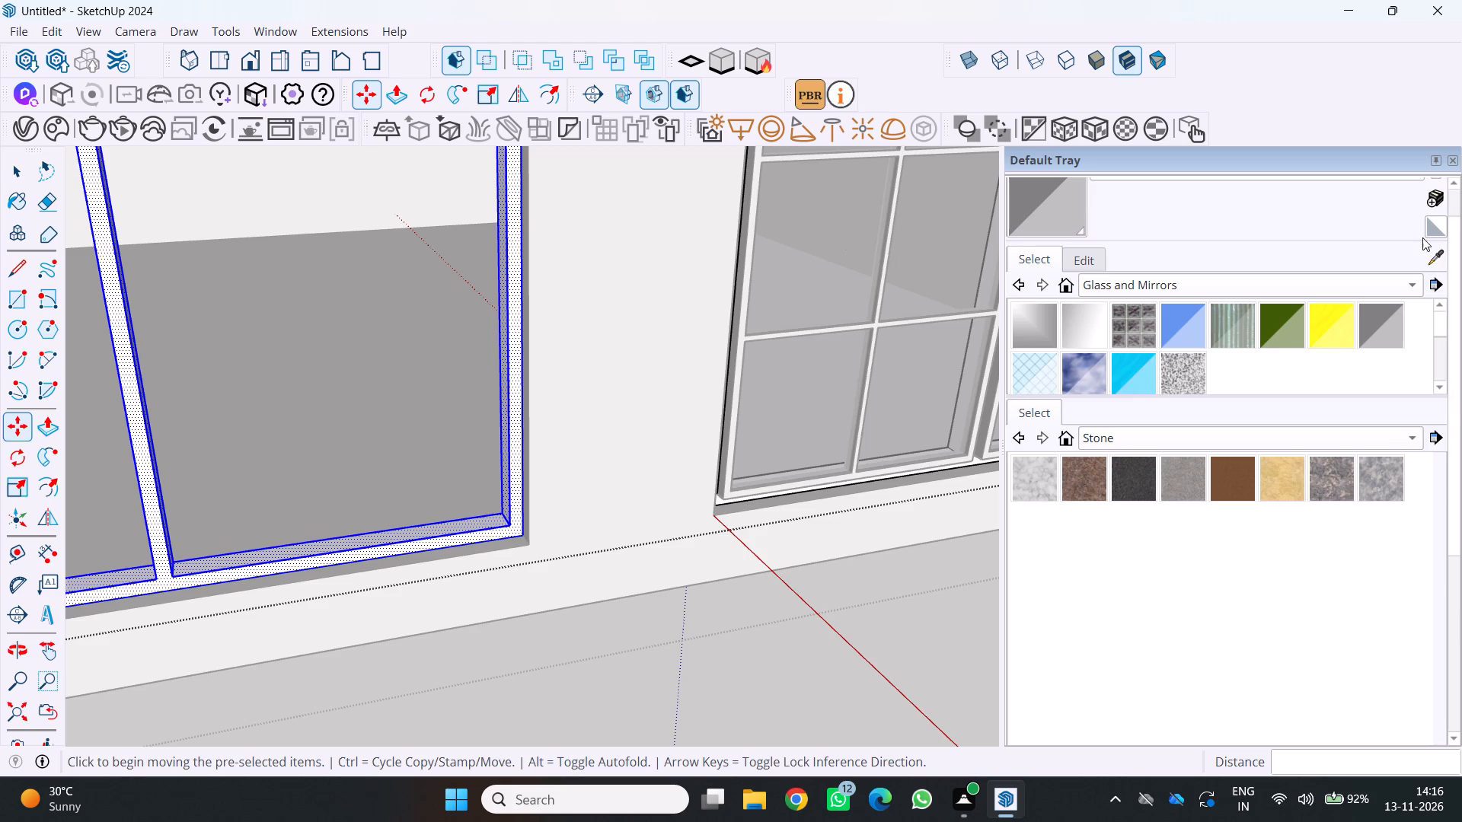
click(1451, 164)
Examine how the copied frame sits in the opening from several angles, and clear the frame selection.
scroll(1387, 388, down, 4)
scroll(1170, 460, down, 4)
middle_drag(1066, 502, 774, 489)
scroll(953, 544, up, 3)
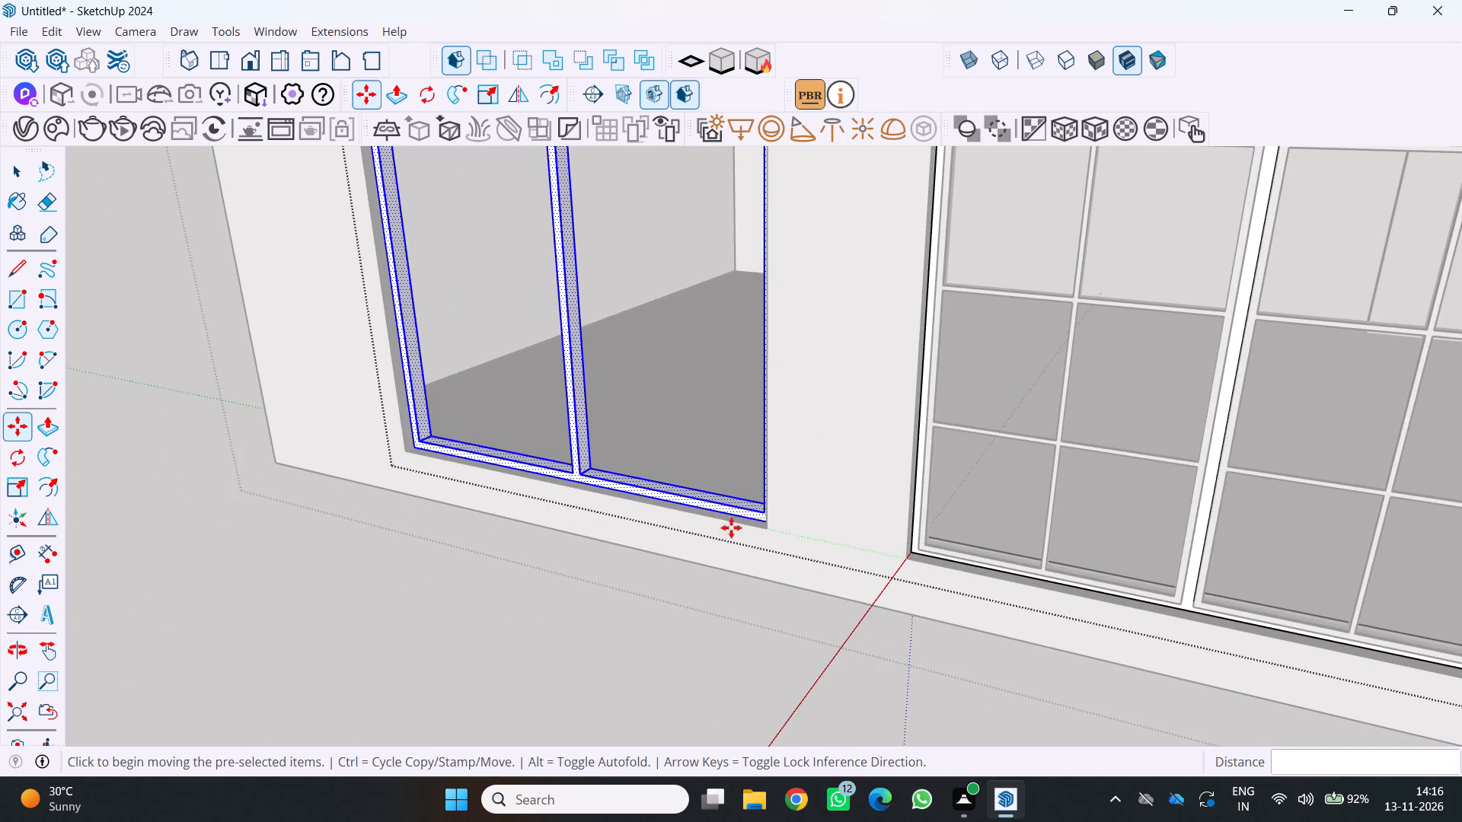
scroll(730, 527, up, 3)
middle_drag(734, 522, 987, 464)
scroll(680, 568, down, 4)
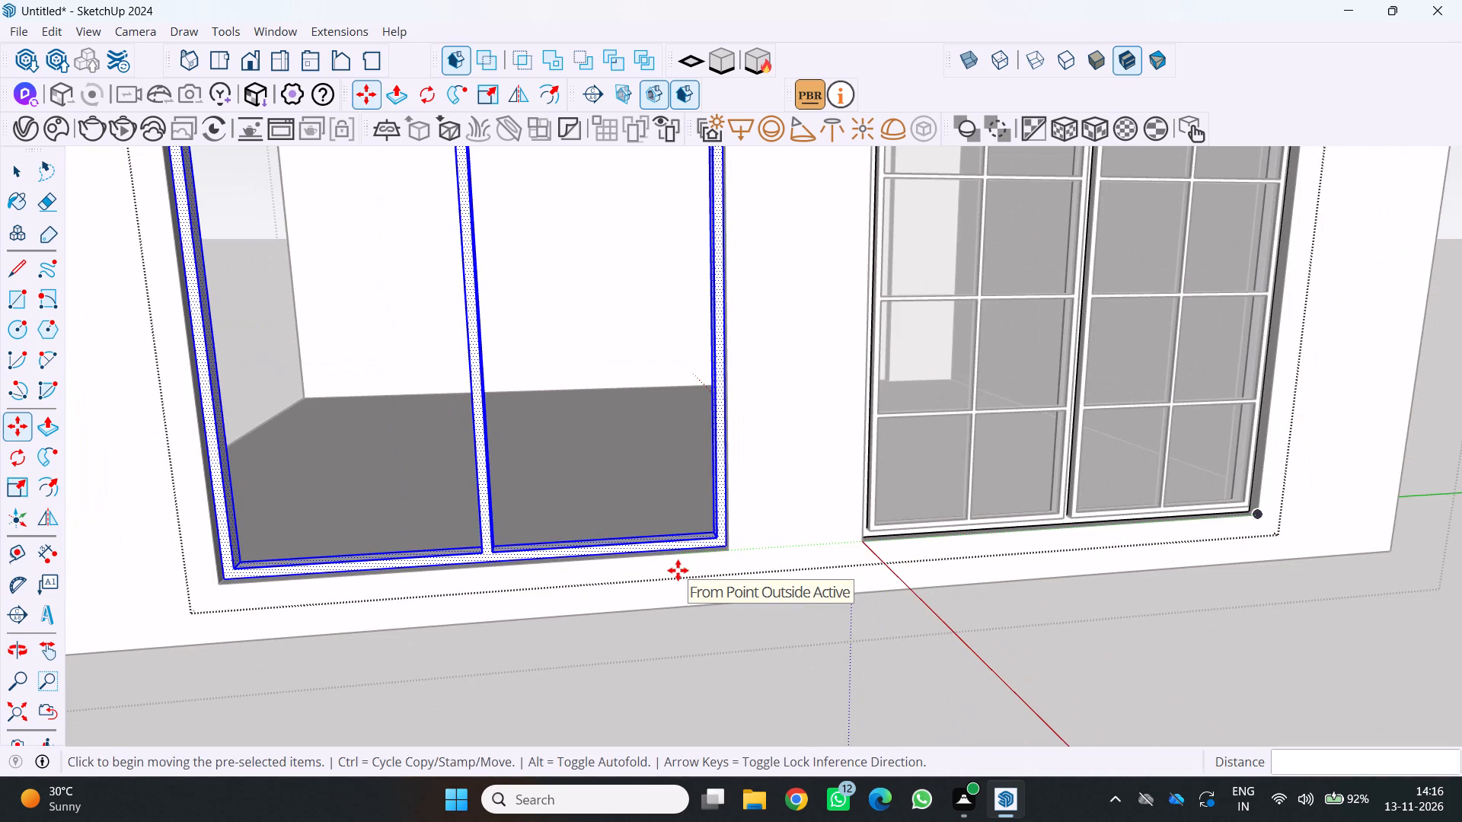
scroll(678, 570, down, 4)
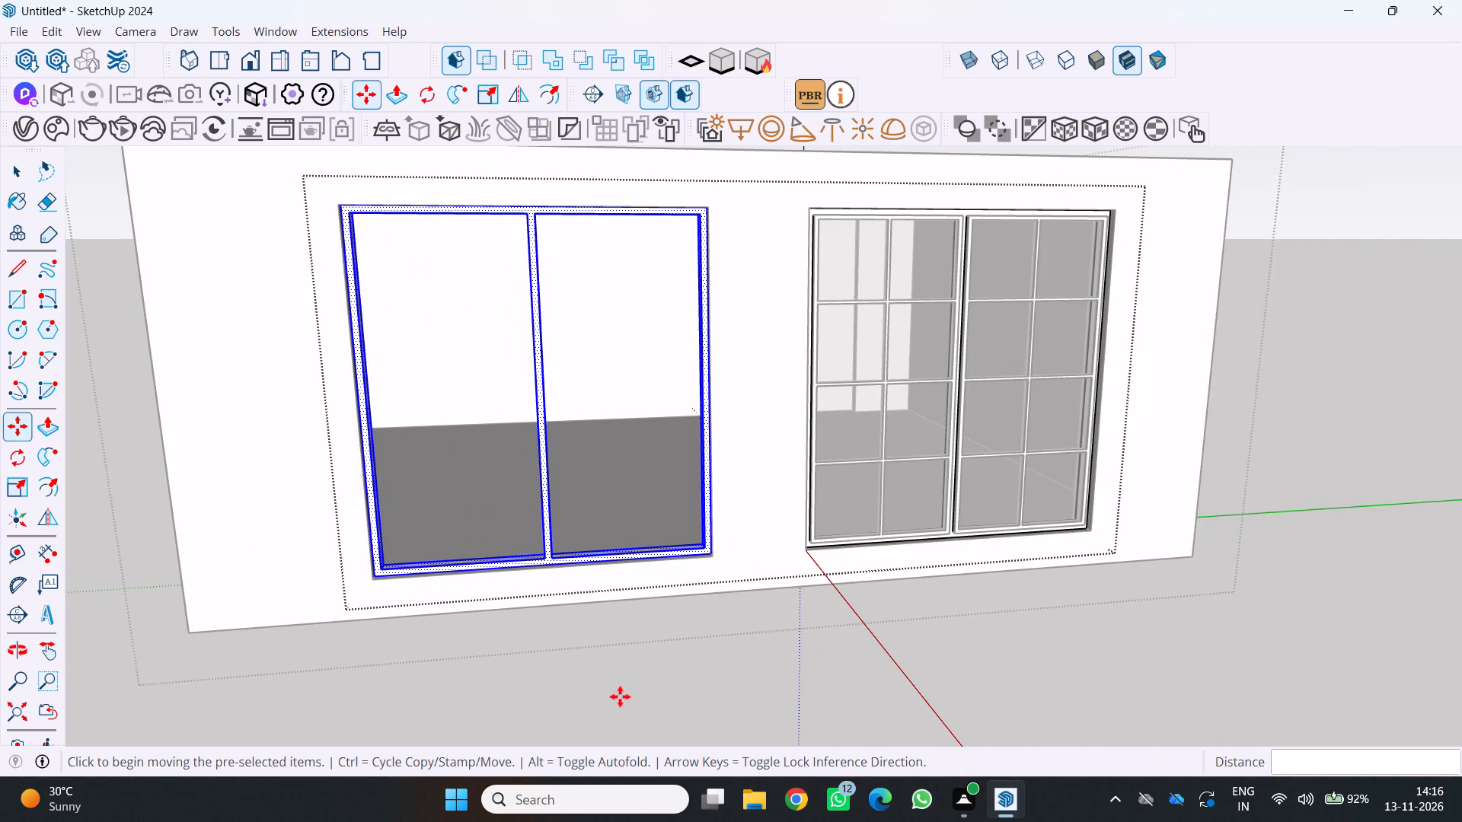
key(space)
click(620, 696)
Inside its group, copy the glazed window's gridded panel nearest the copied frame about 202 cm along the green axis into that frame's adjacent bay.
middle_drag(595, 692, 504, 693)
scroll(506, 693, up, 1)
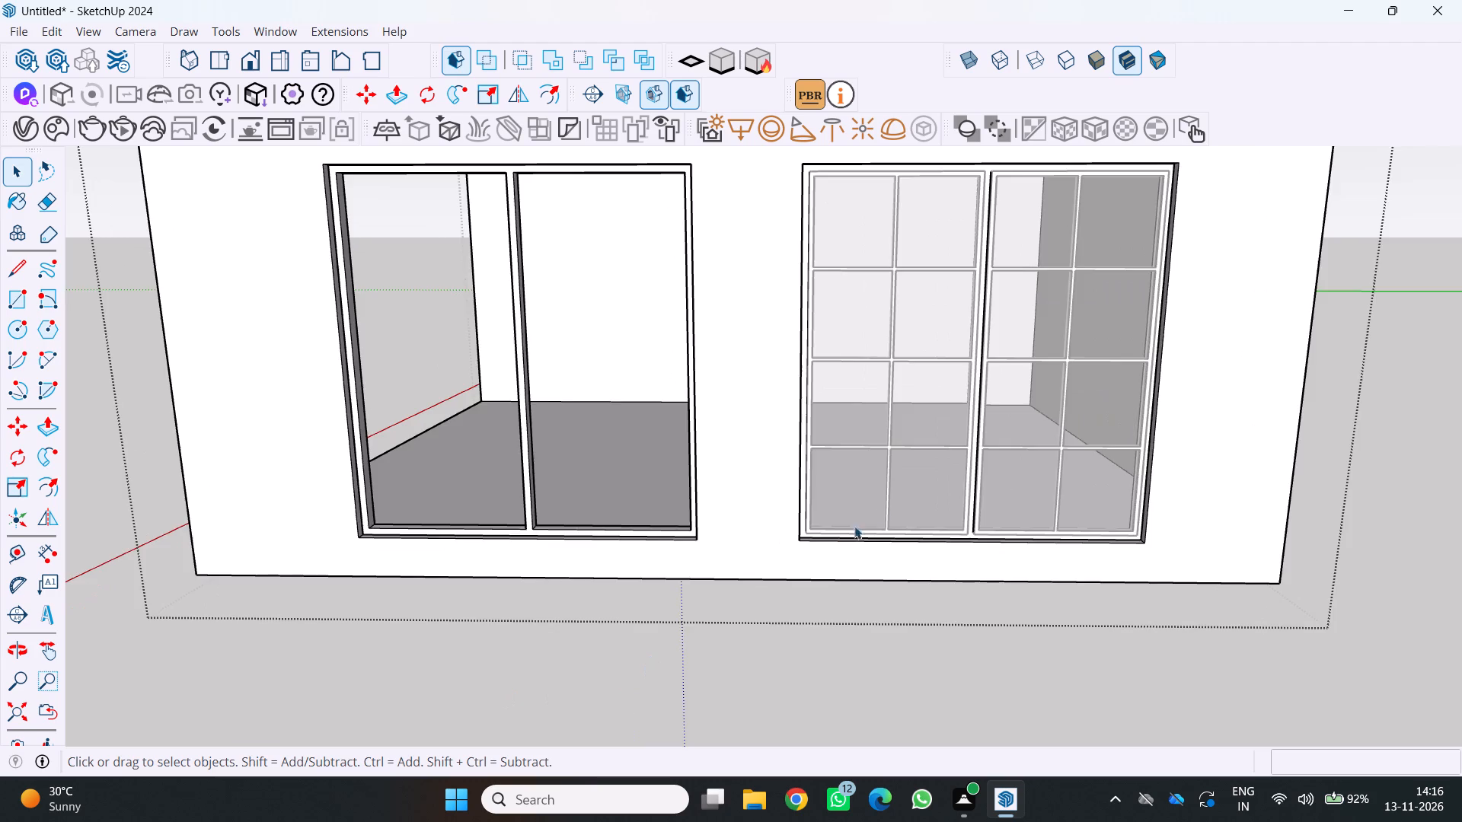
scroll(879, 508, up, 6)
click(1008, 536)
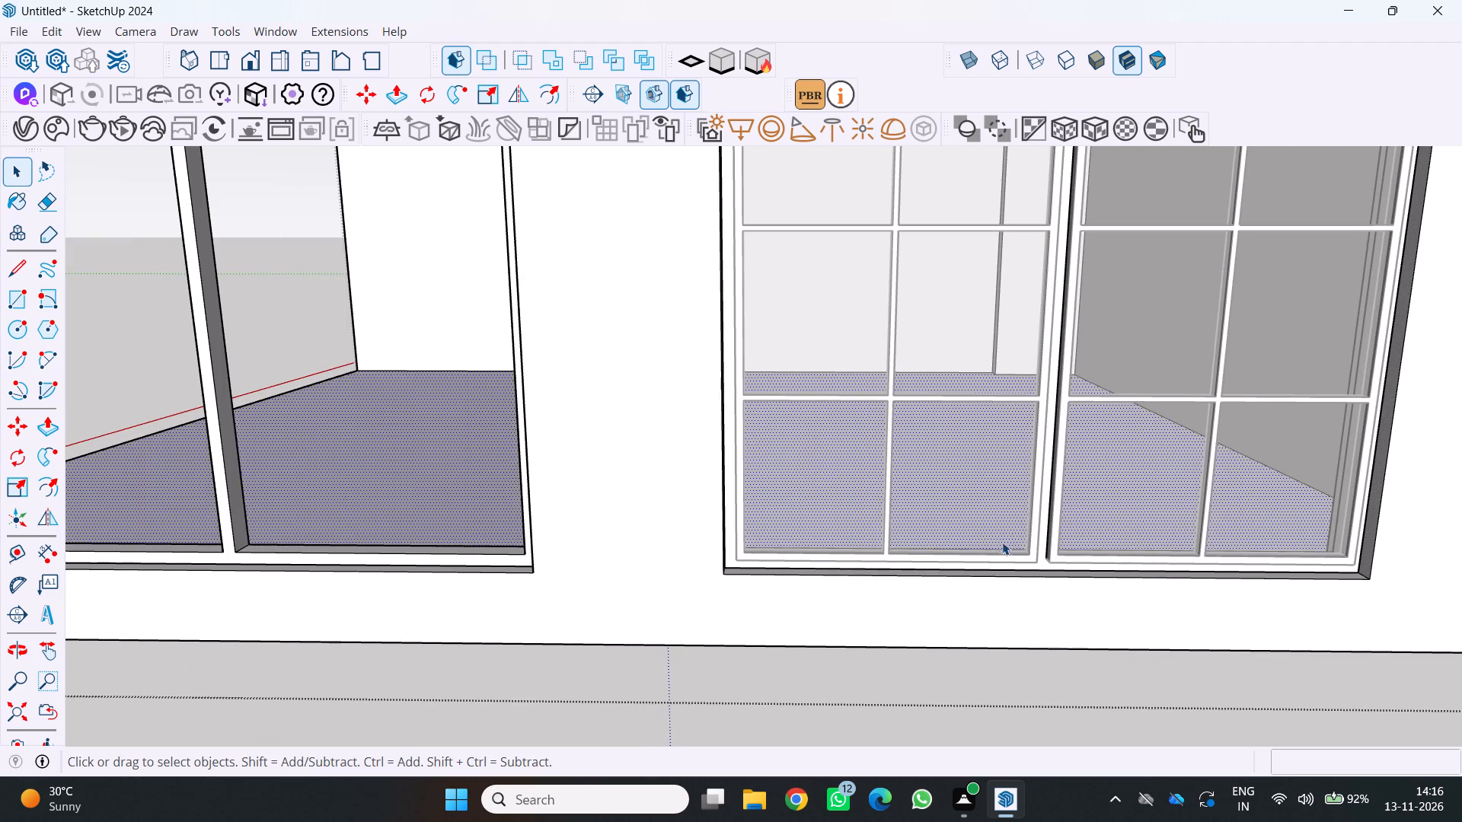
scroll(1002, 542, up, 1)
middle_drag(1002, 542, 888, 555)
scroll(1100, 648, up, 3)
scroll(979, 585, up, 4)
double_click(1013, 568)
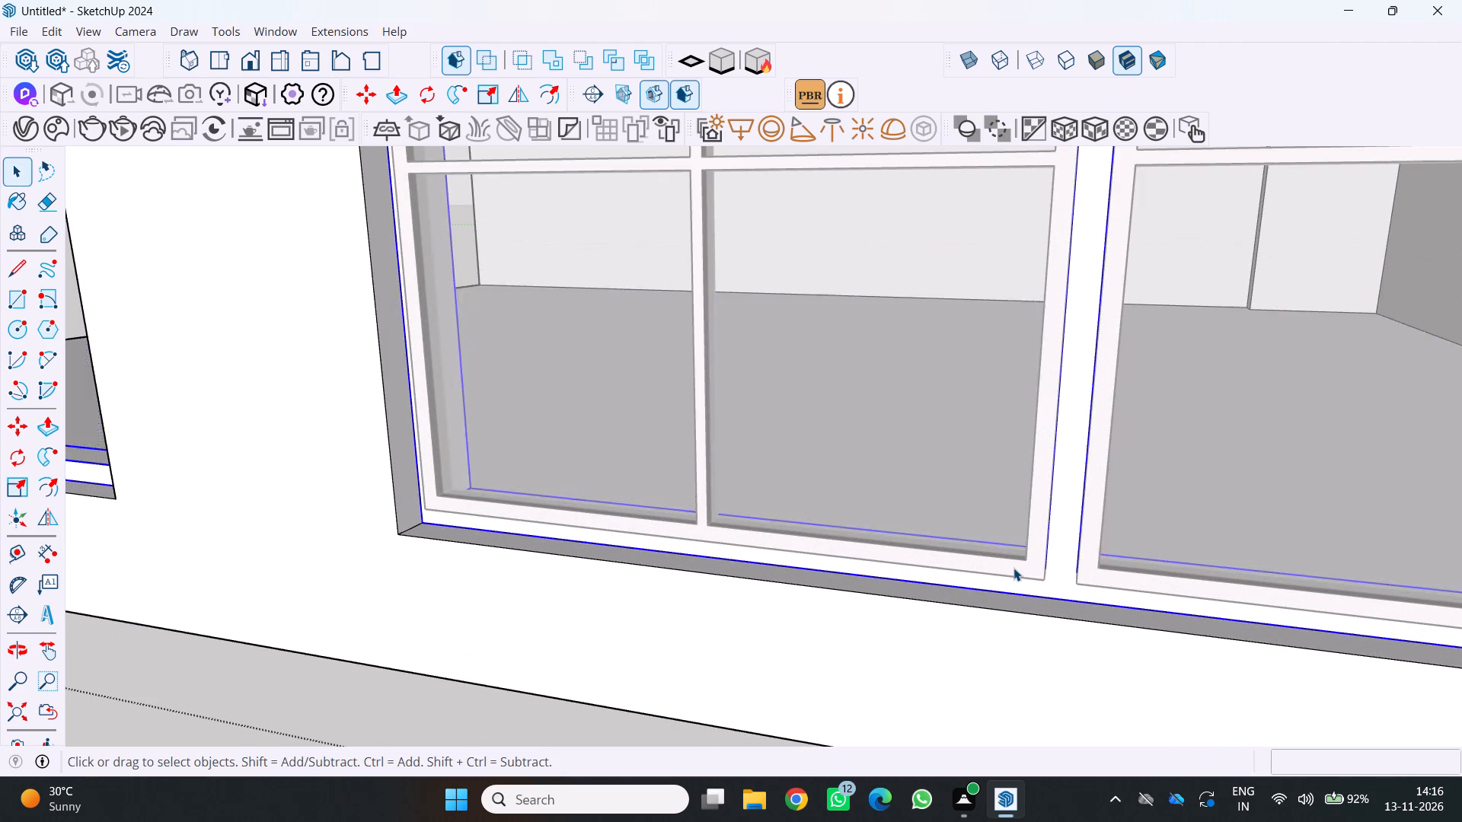
click(1014, 568)
middle_drag(1004, 582, 663, 649)
middle_click(661, 650)
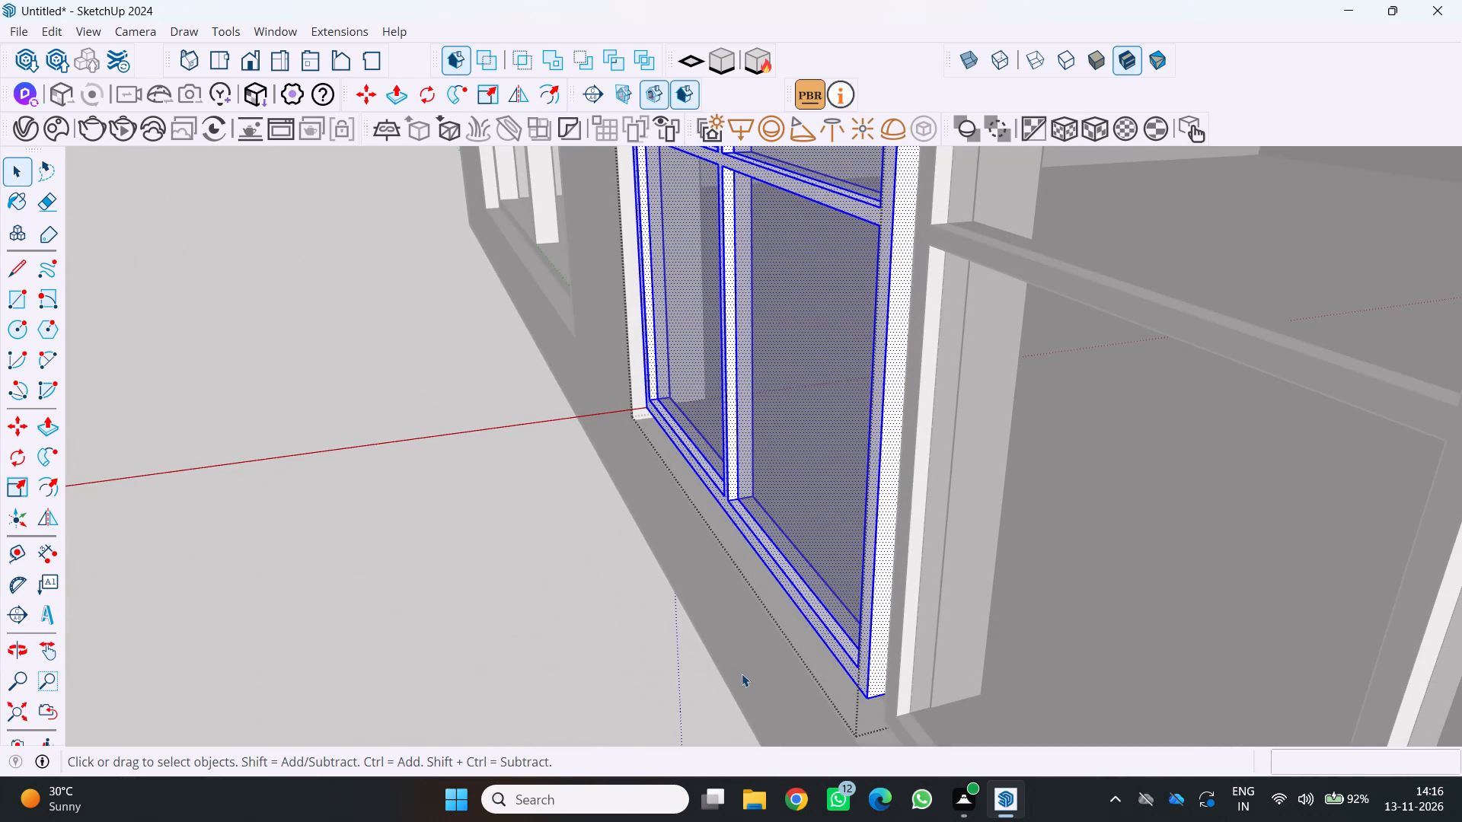
key(m)
scroll(857, 703, up, 2)
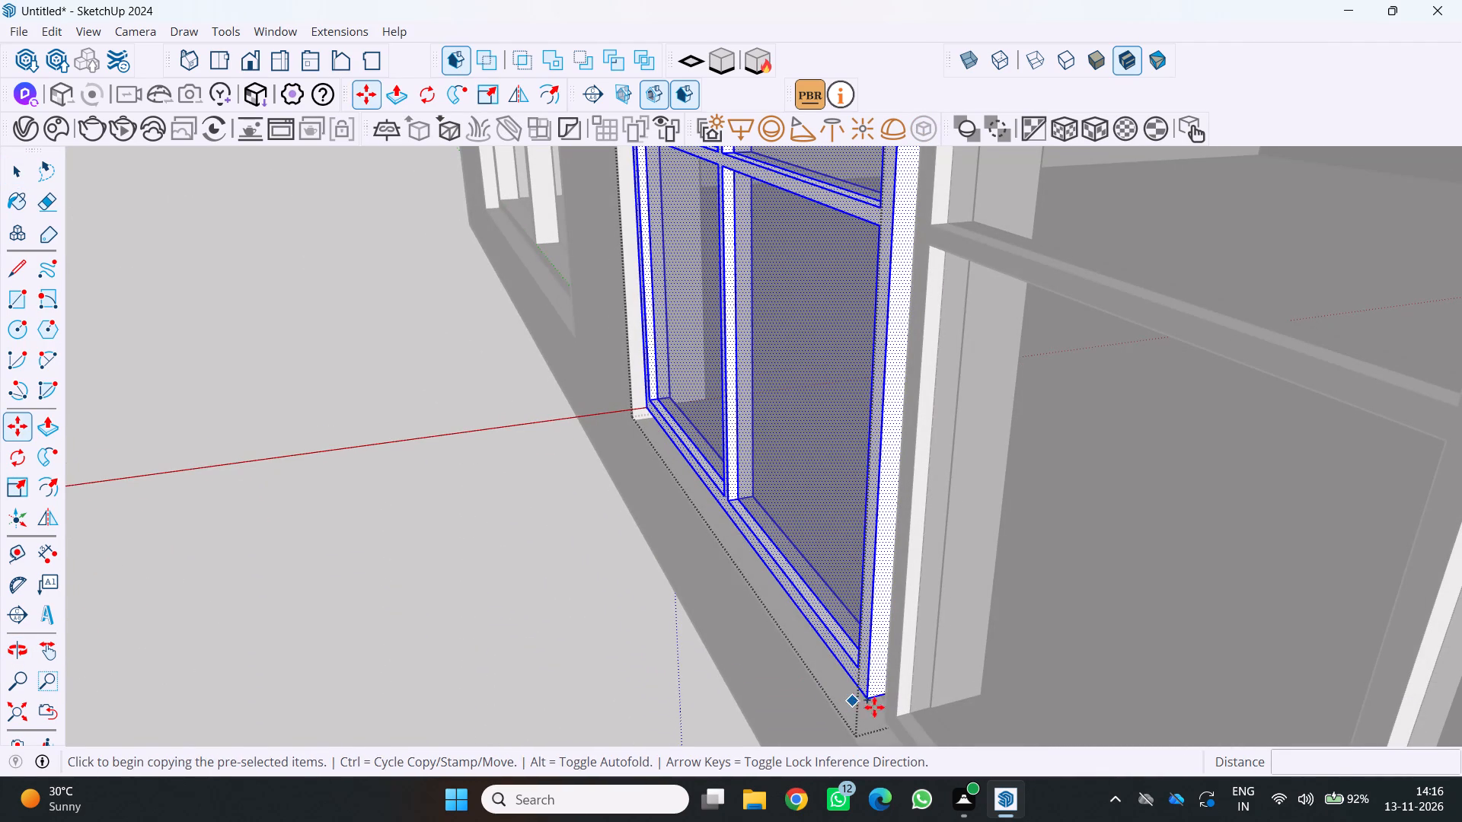
scroll(874, 707, up, 10)
middle_drag(854, 687, 996, 653)
scroll(937, 688, up, 1)
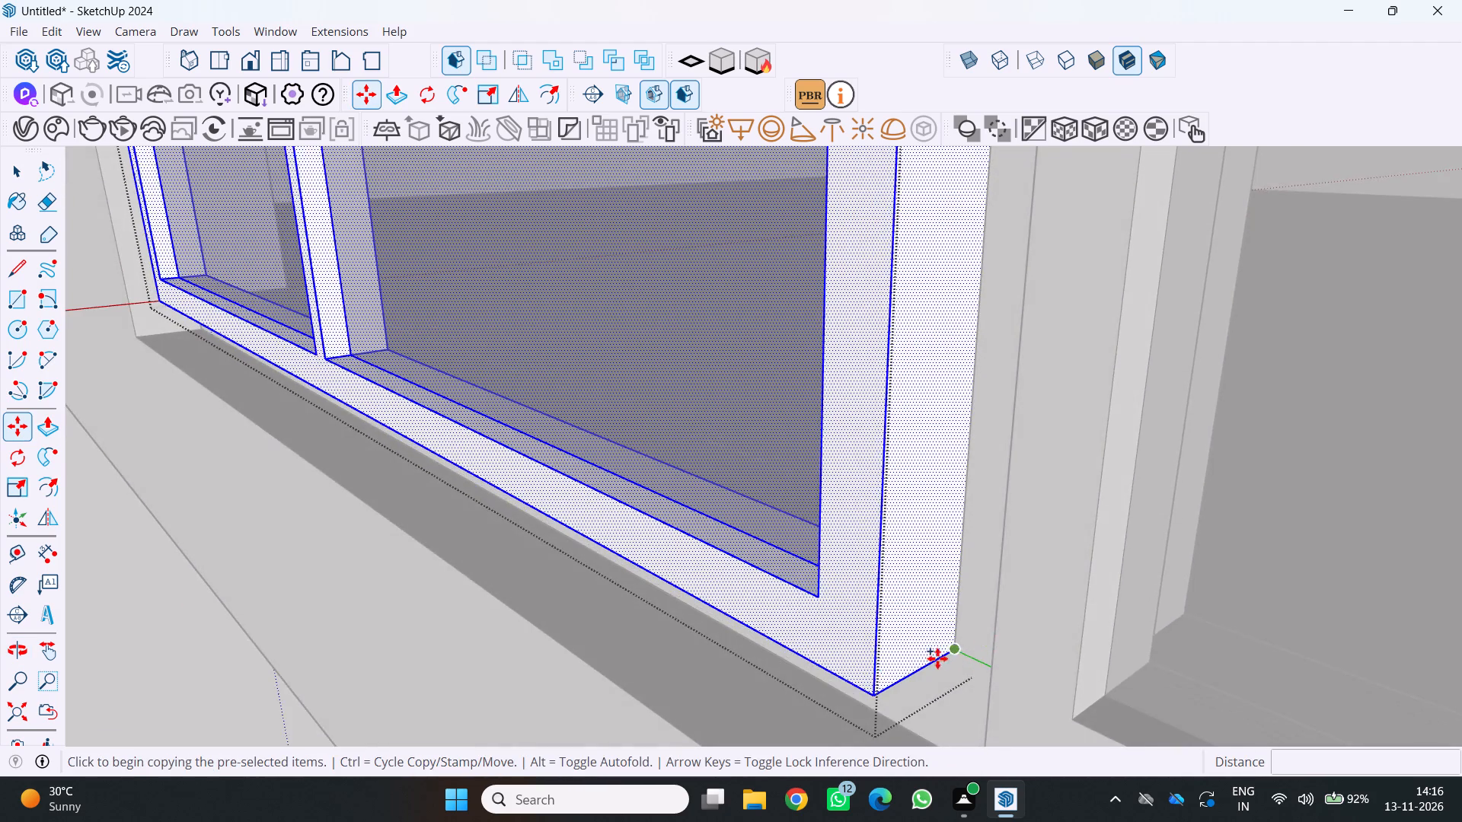
scroll(937, 658, up, 3)
click(962, 645)
scroll(868, 669, down, 14)
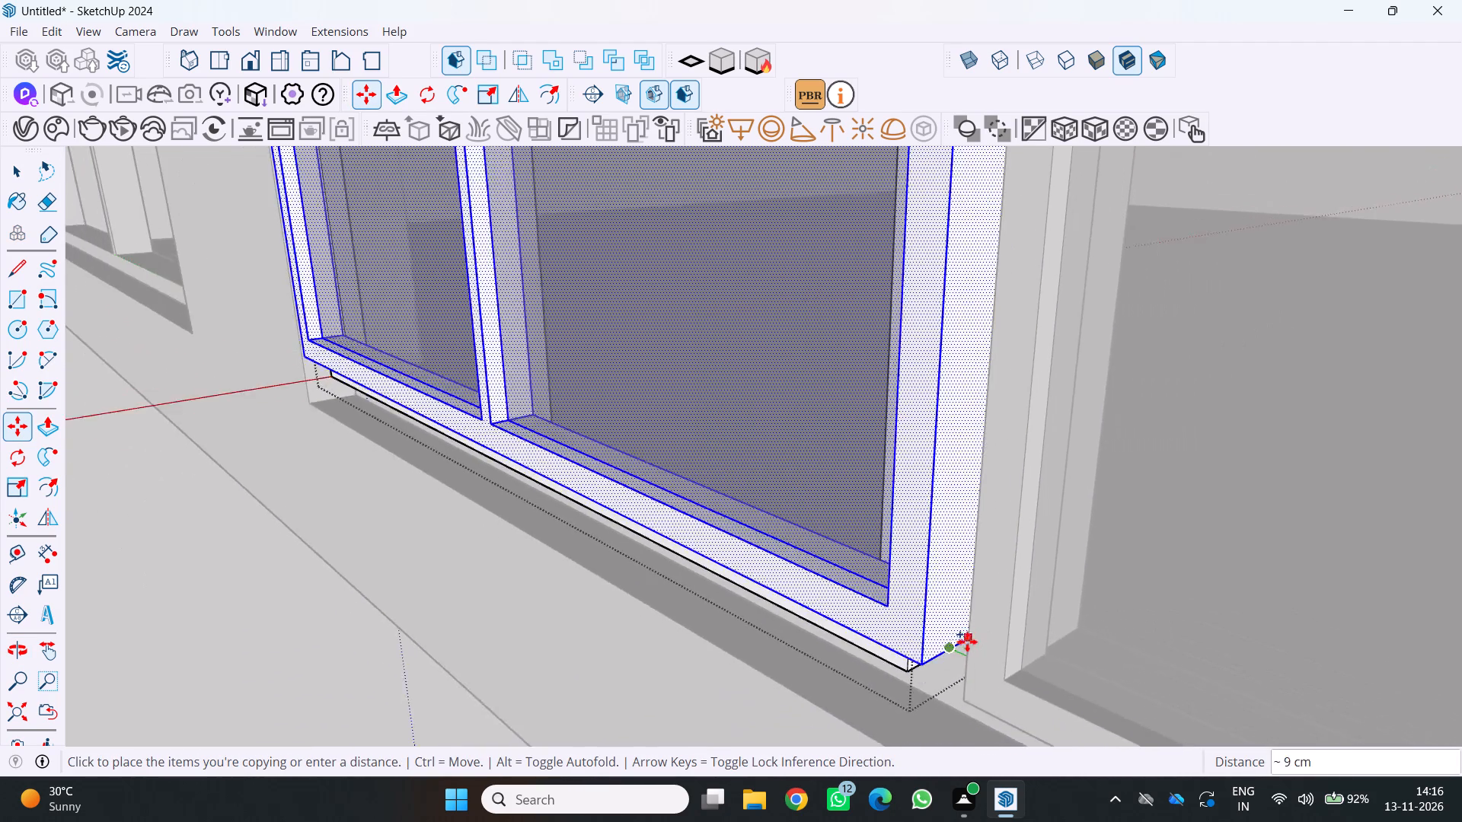
scroll(967, 642, down, 16)
scroll(370, 572, up, 10)
middle_drag(433, 463, 583, 460)
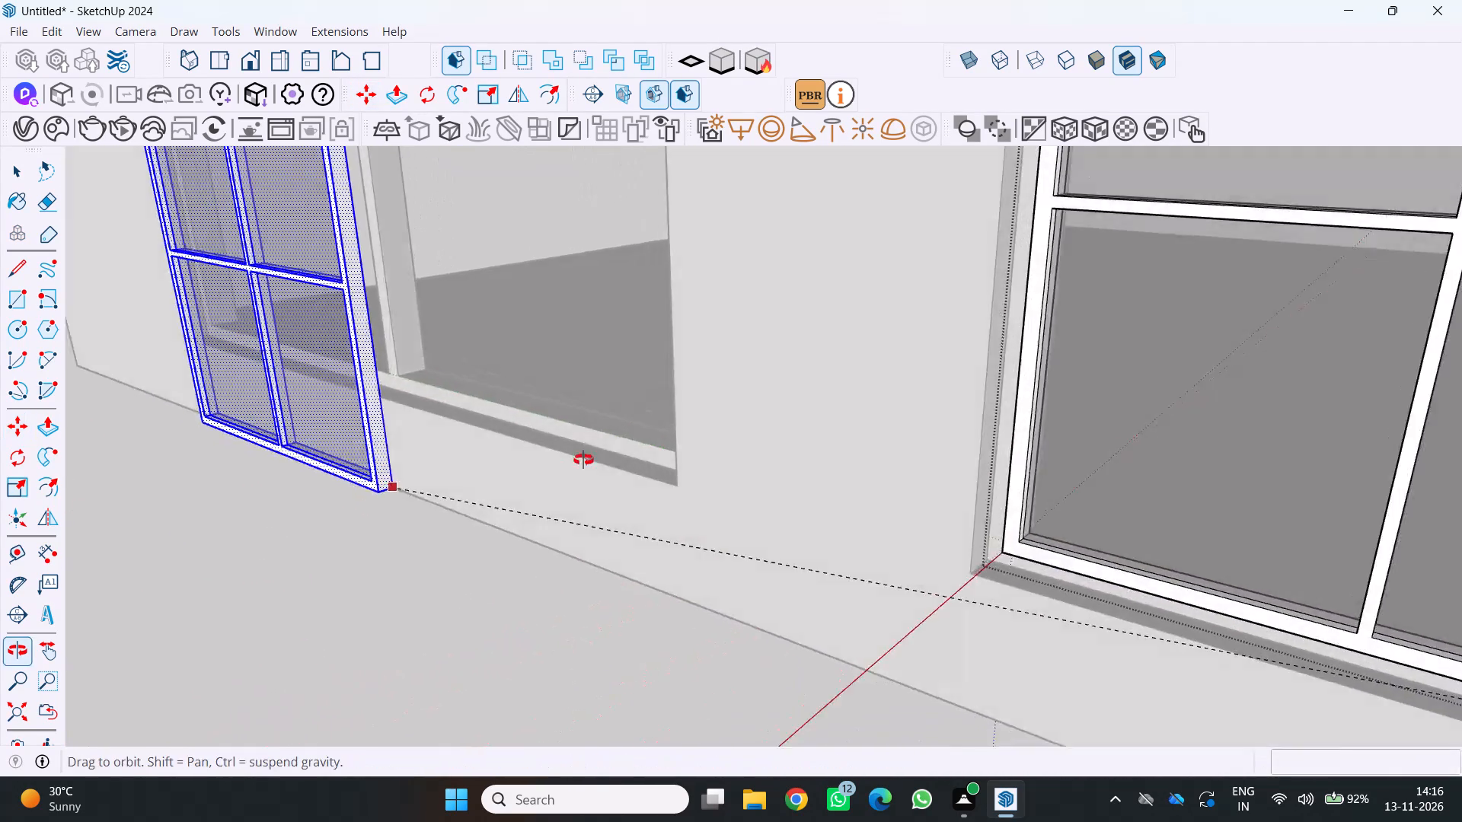
middle_drag(583, 460, 666, 448)
middle_click(669, 448)
scroll(760, 435, up, 8)
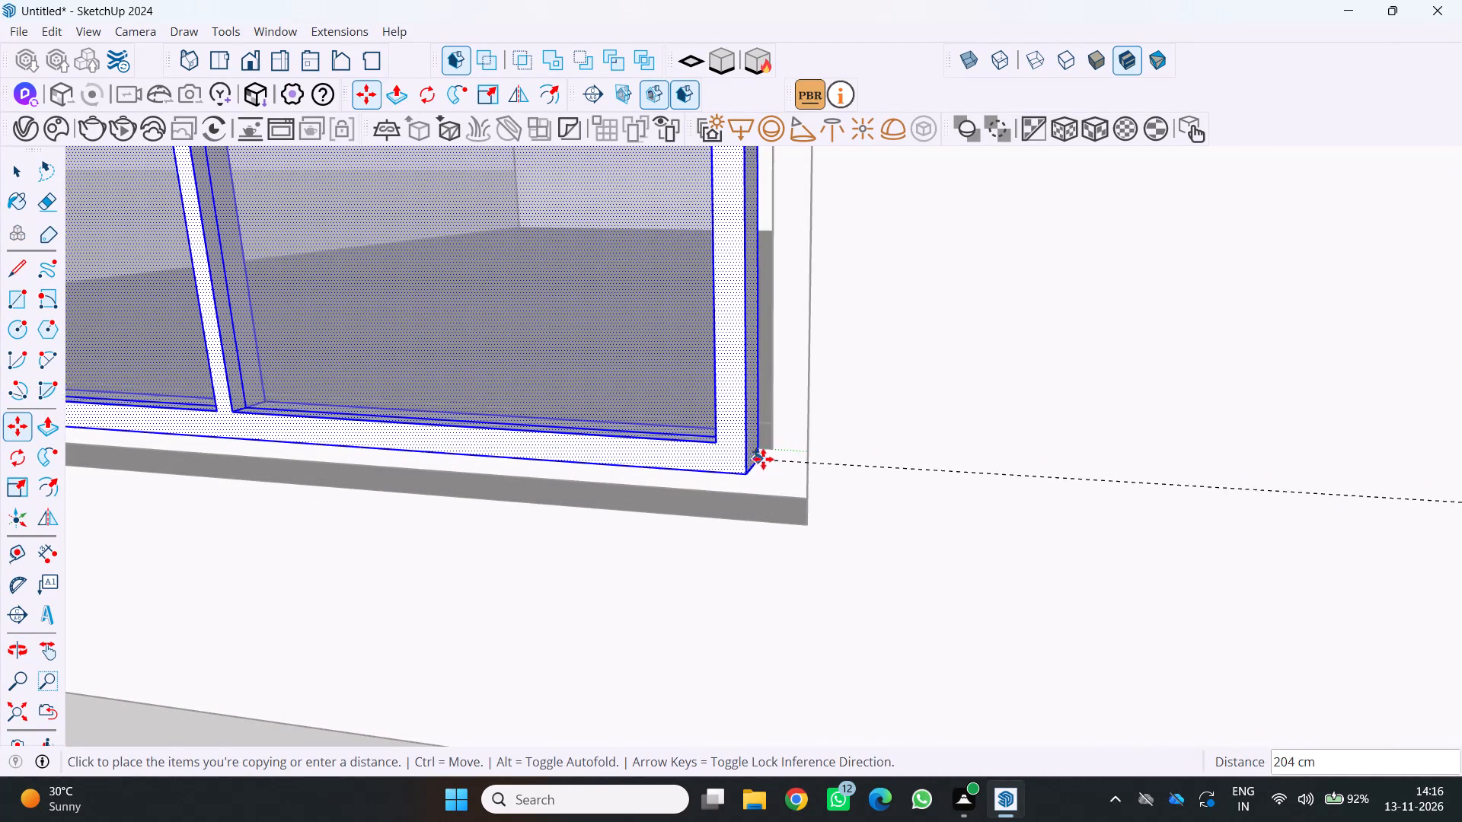
scroll(771, 455, up, 4)
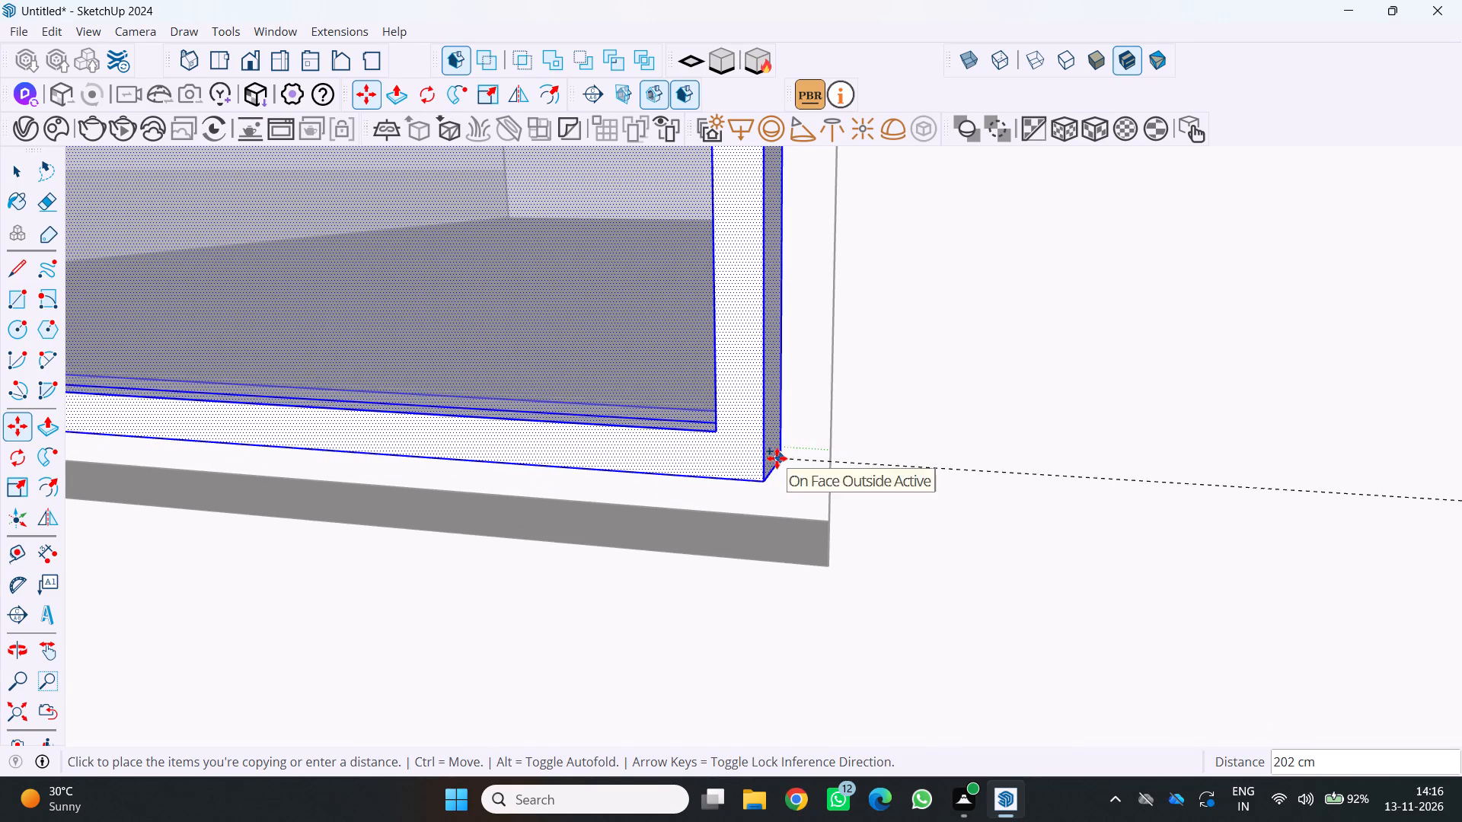
scroll(773, 454, up, 4)
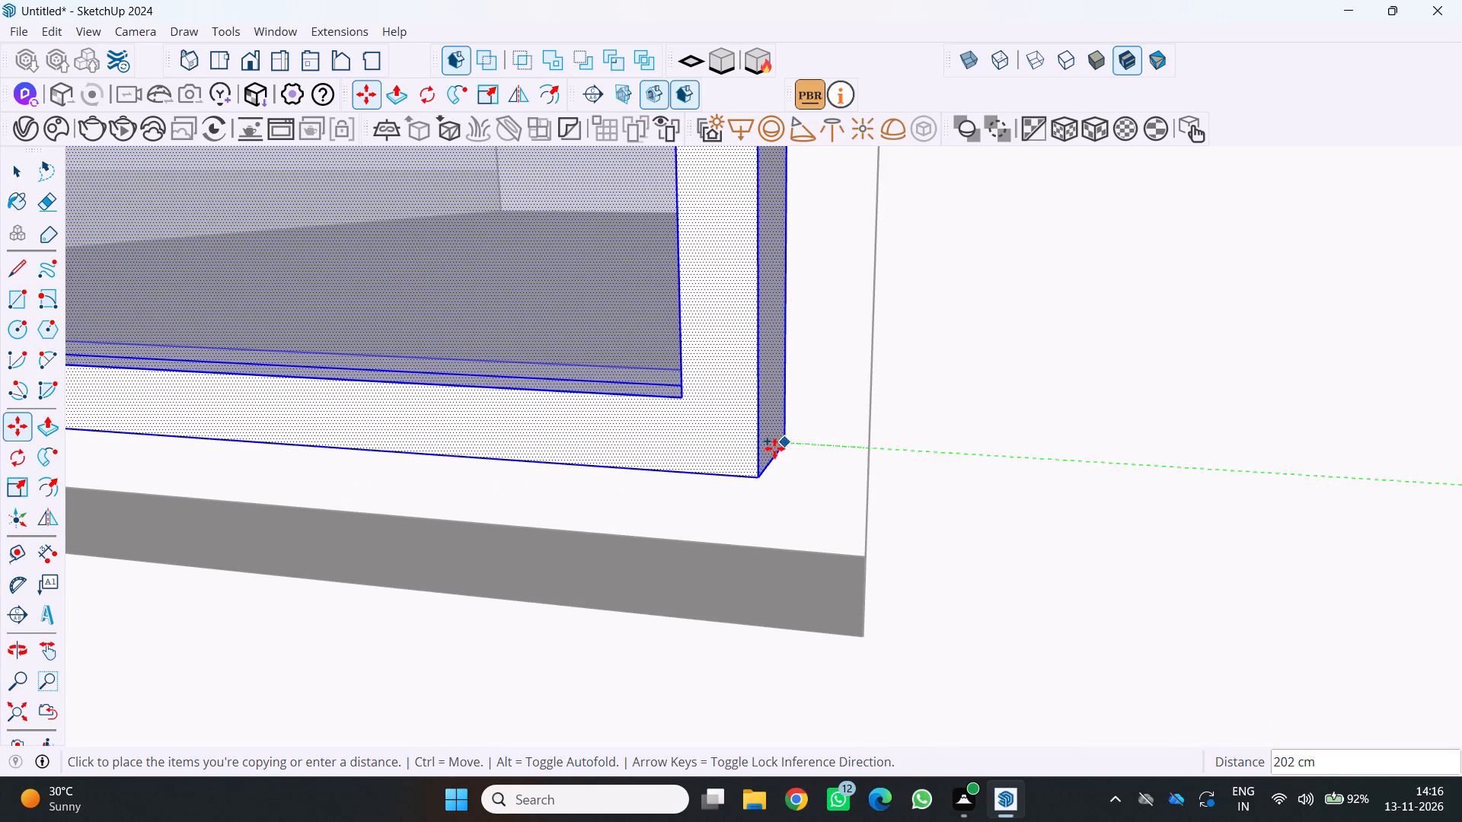
click(768, 444)
Copy the selected gridded panel about 123 cm along the green axis into the frame's remaining empty bay, and clear the selection.
scroll(839, 502, down, 12)
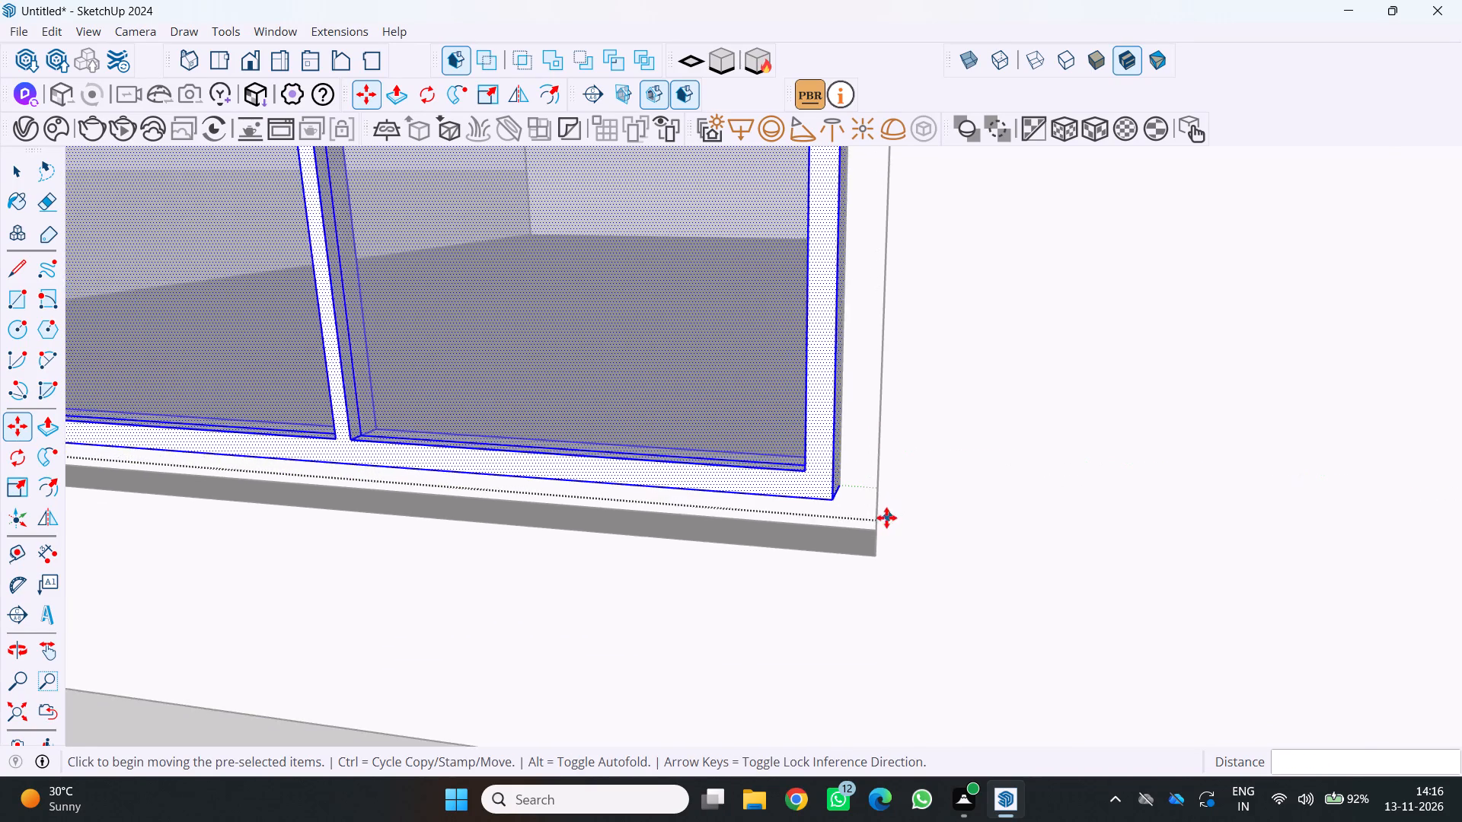
scroll(886, 518, down, 12)
key(m)
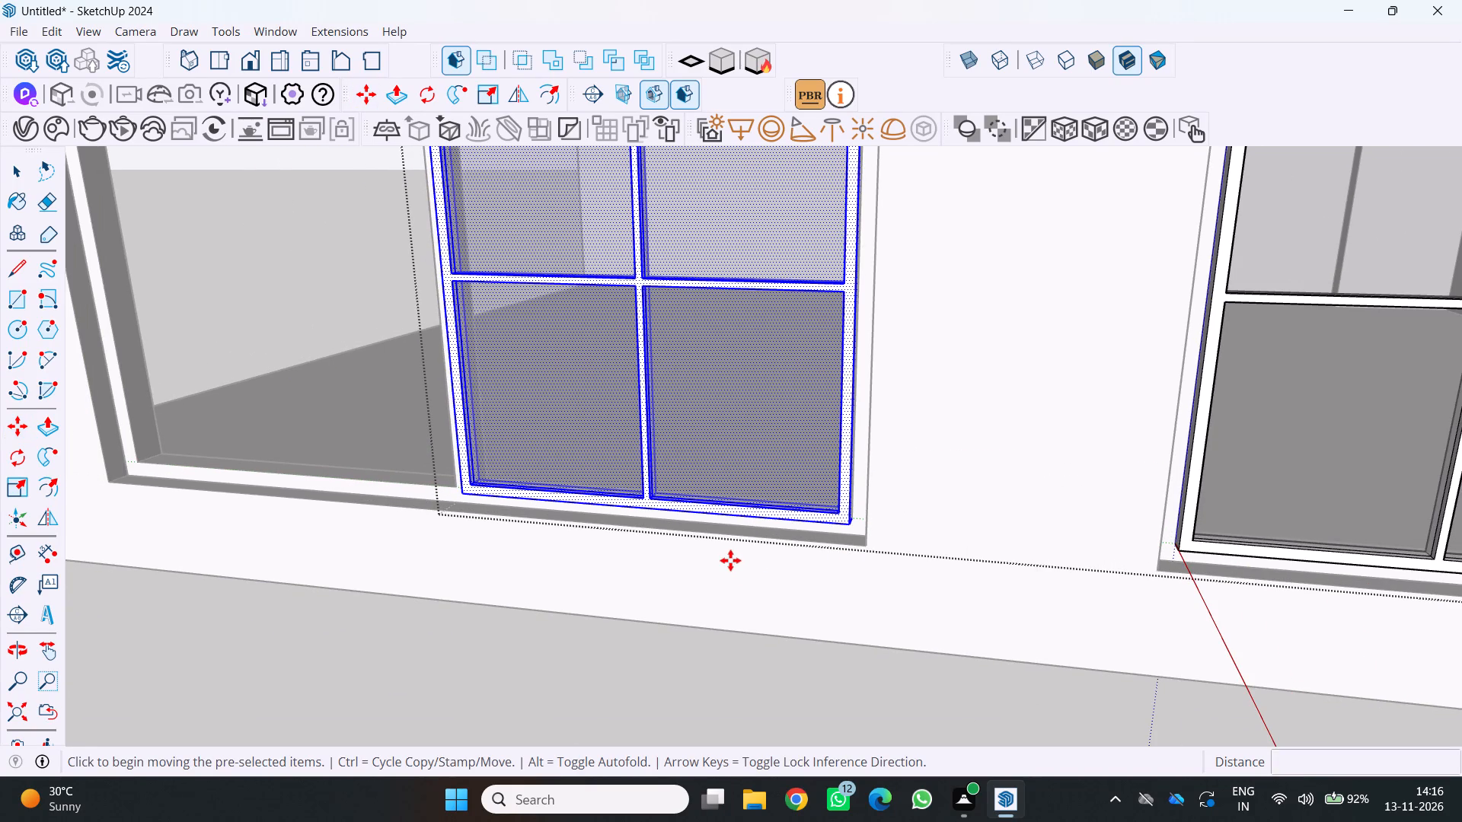
scroll(801, 521, up, 15)
middle_drag(869, 523, 810, 539)
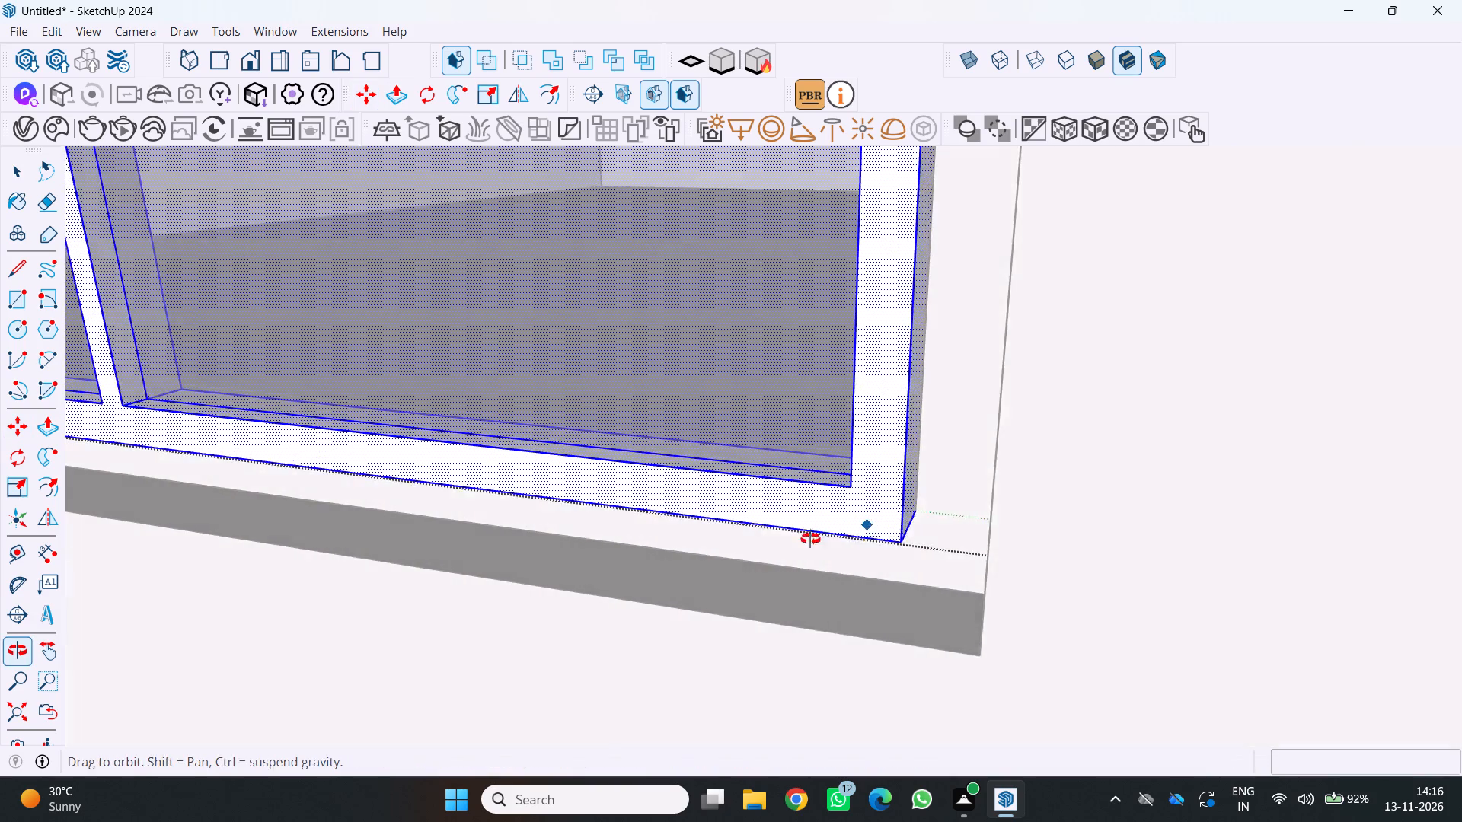
middle_drag(810, 539, 794, 540)
scroll(873, 524, up, 4)
click(946, 512)
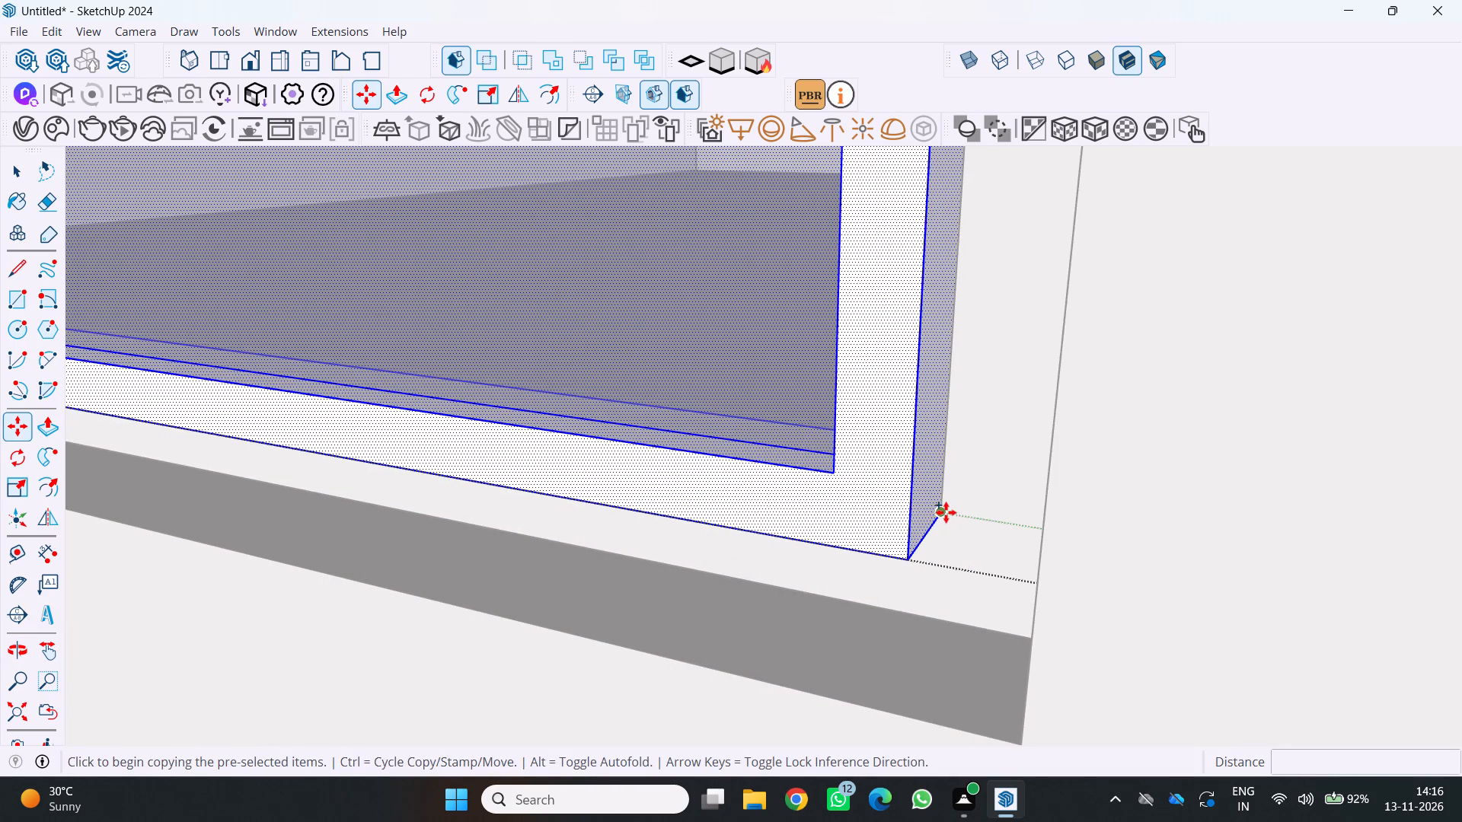
scroll(879, 522, down, 10)
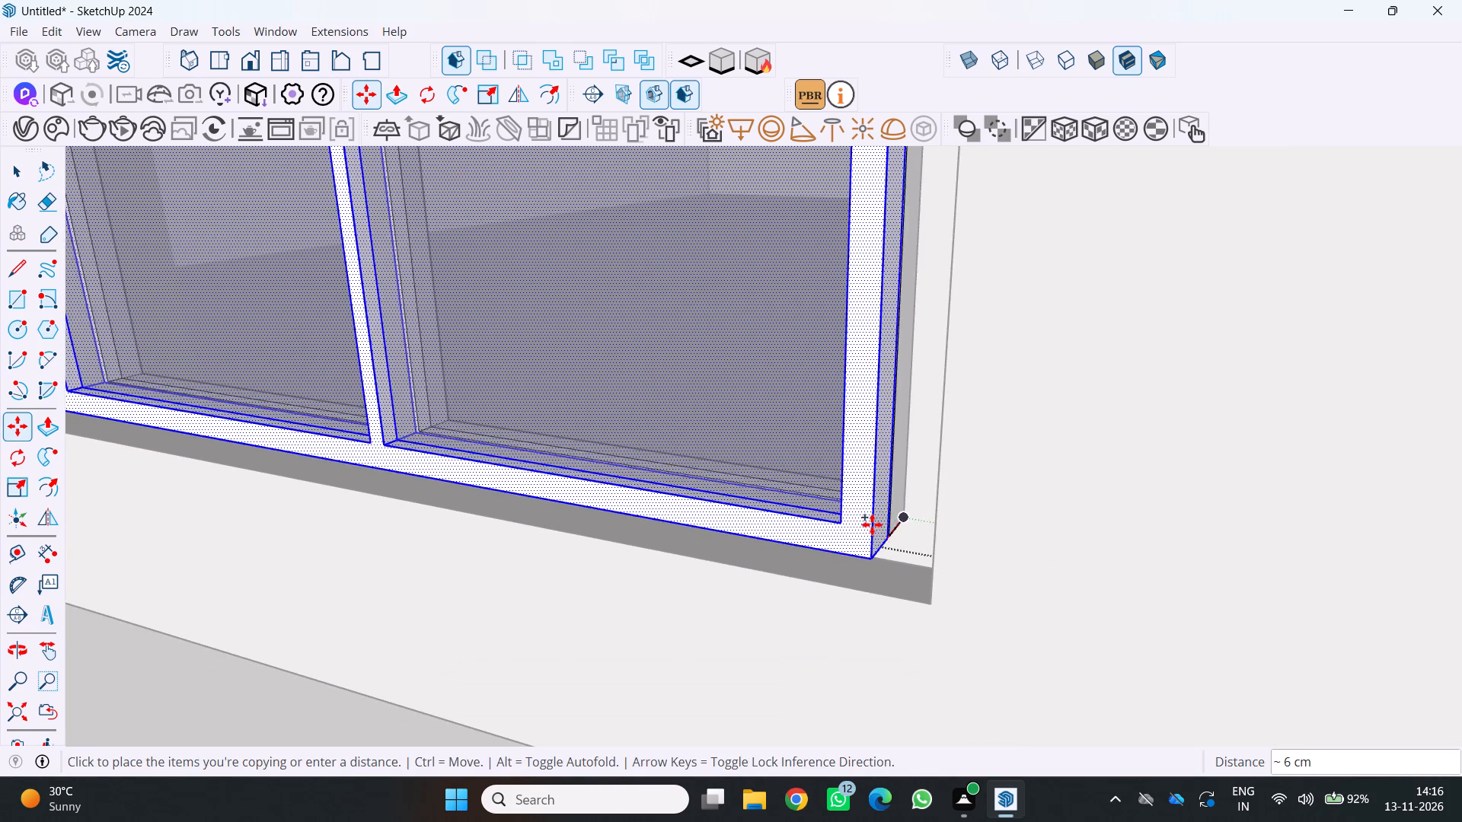
scroll(860, 527, down, 5)
scroll(806, 565, down, 7)
middle_drag(634, 581, 878, 561)
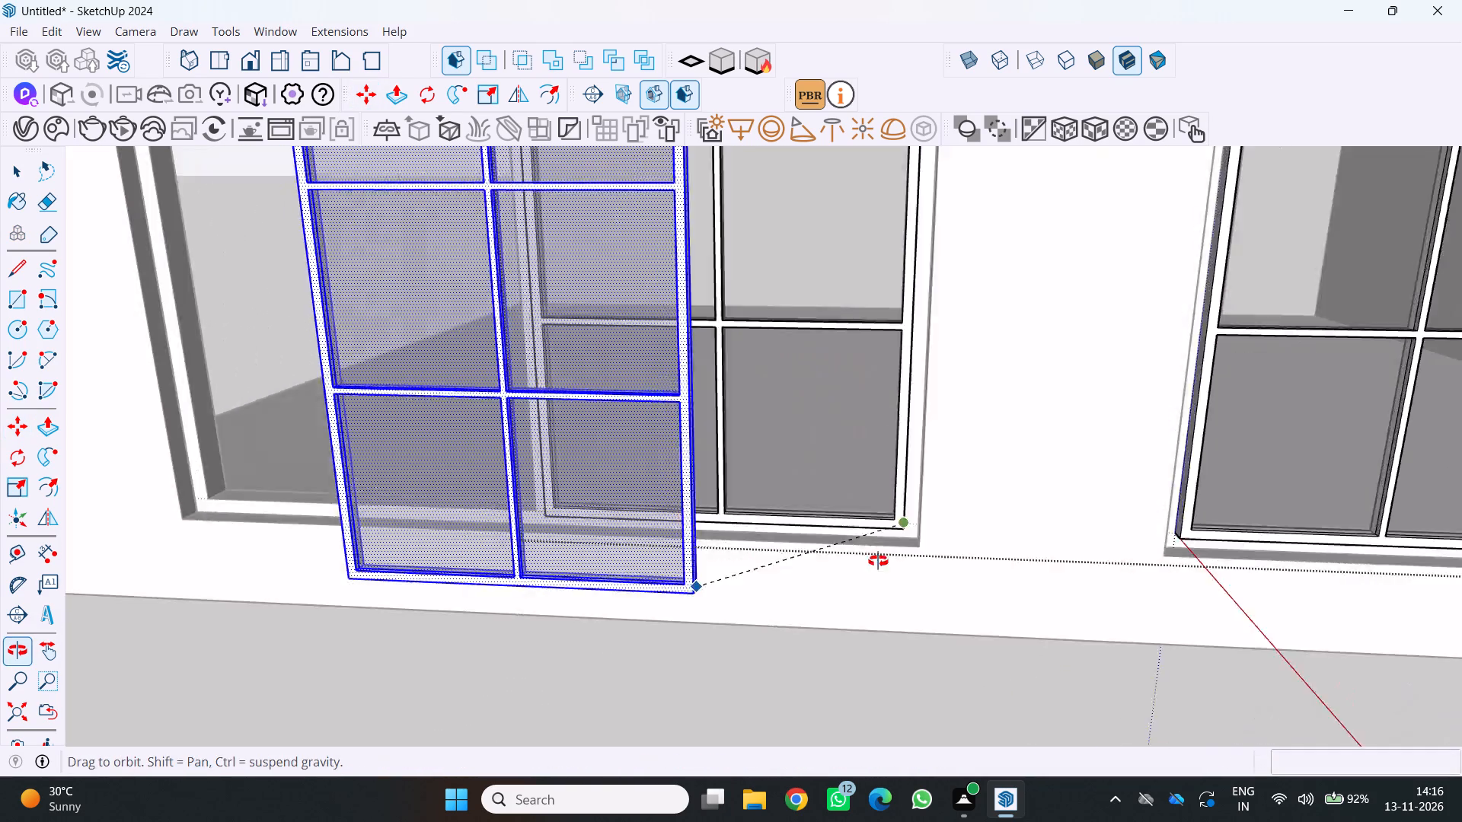
middle_drag(878, 561, 972, 575)
scroll(951, 572, down, 10)
middle_drag(838, 615, 630, 645)
scroll(634, 645, up, 1)
middle_click(624, 643)
scroll(691, 549, up, 4)
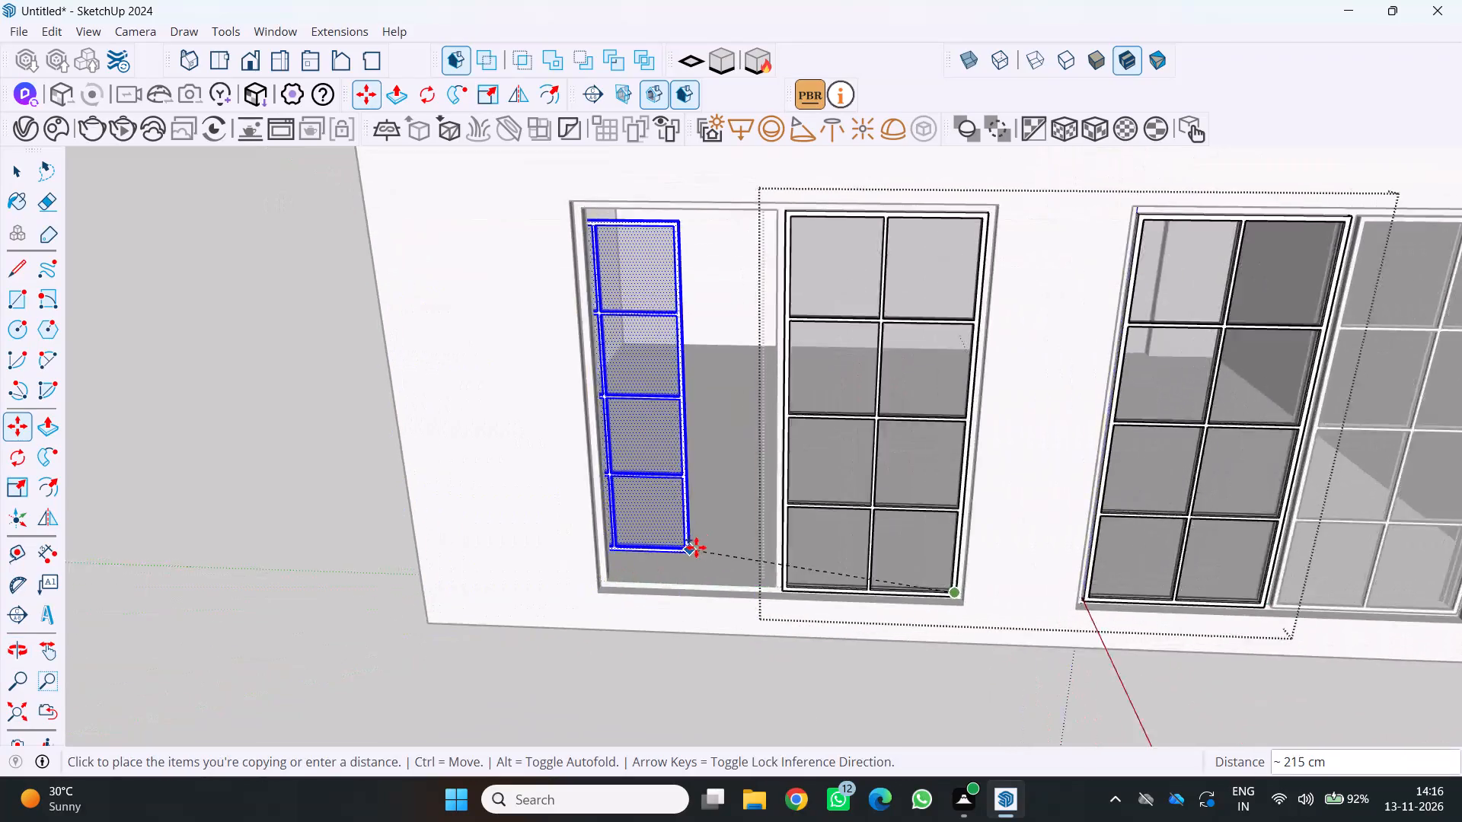
scroll(723, 578, up, 2)
middle_drag(748, 613, 440, 640)
scroll(442, 639, up, 1)
scroll(671, 629, up, 3)
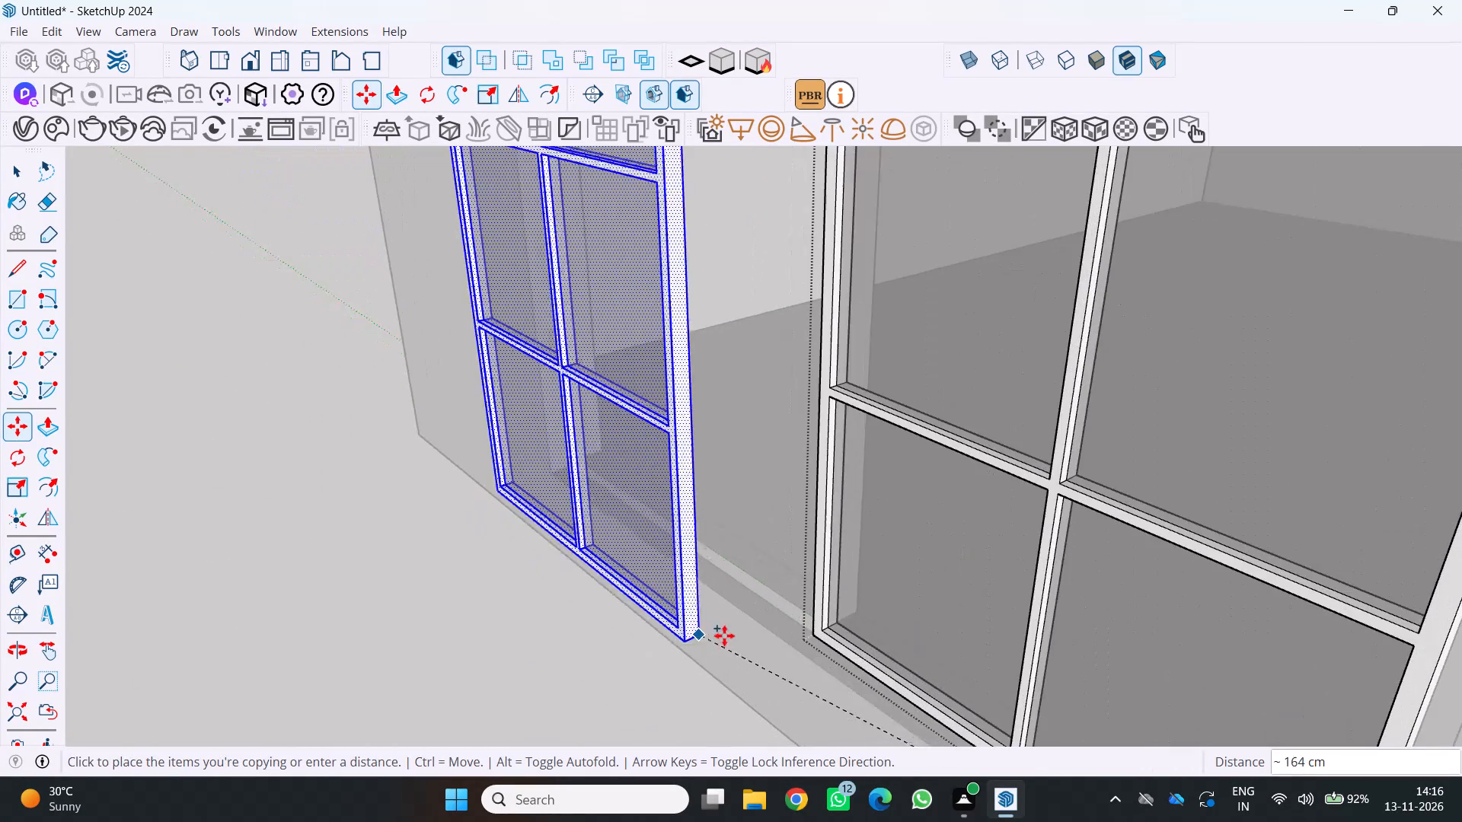
scroll(814, 639, up, 10)
middle_drag(809, 634, 885, 586)
scroll(855, 603, up, 2)
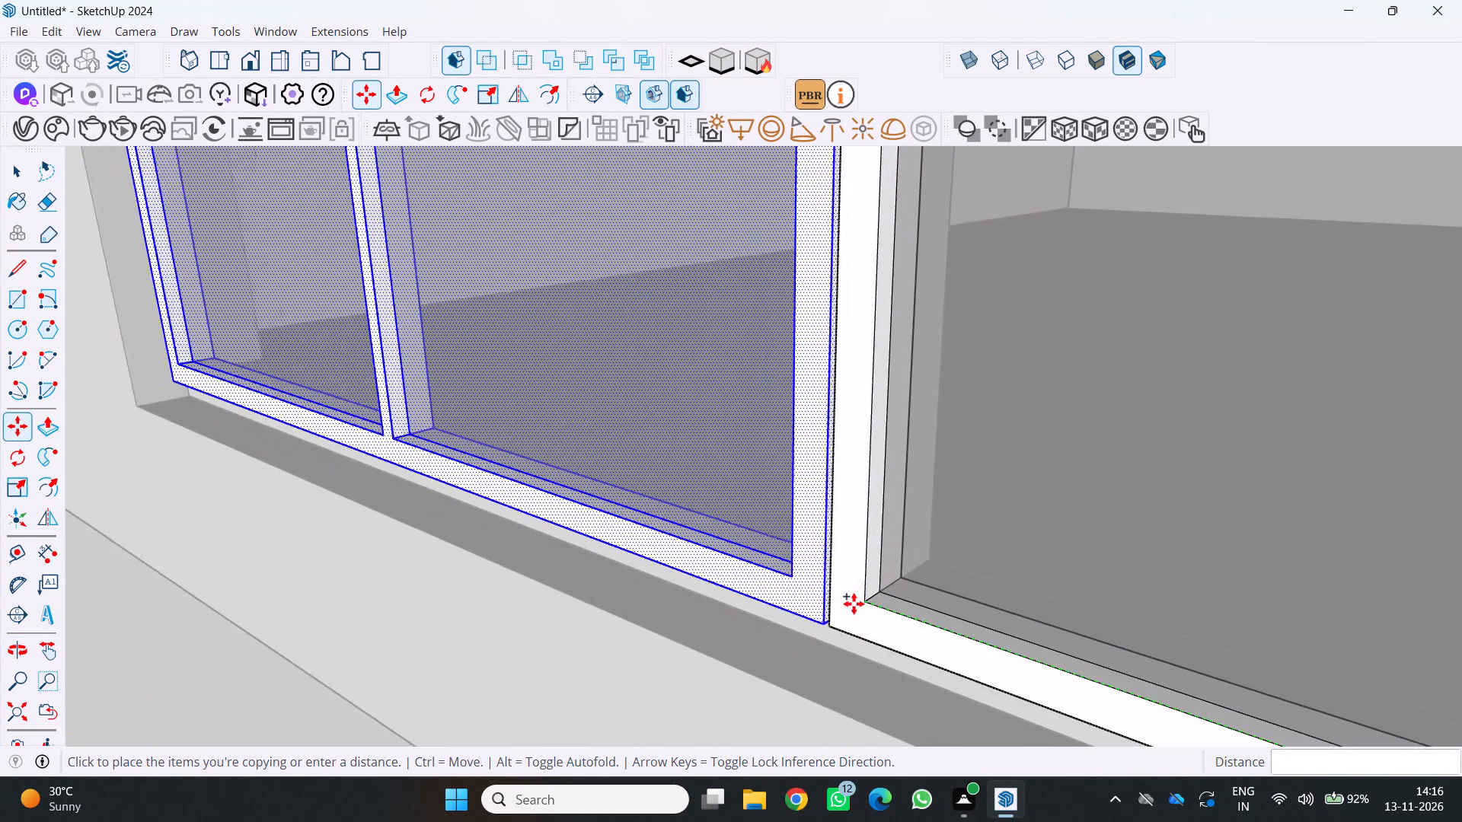
scroll(854, 604, up, 2)
scroll(778, 608, up, 4)
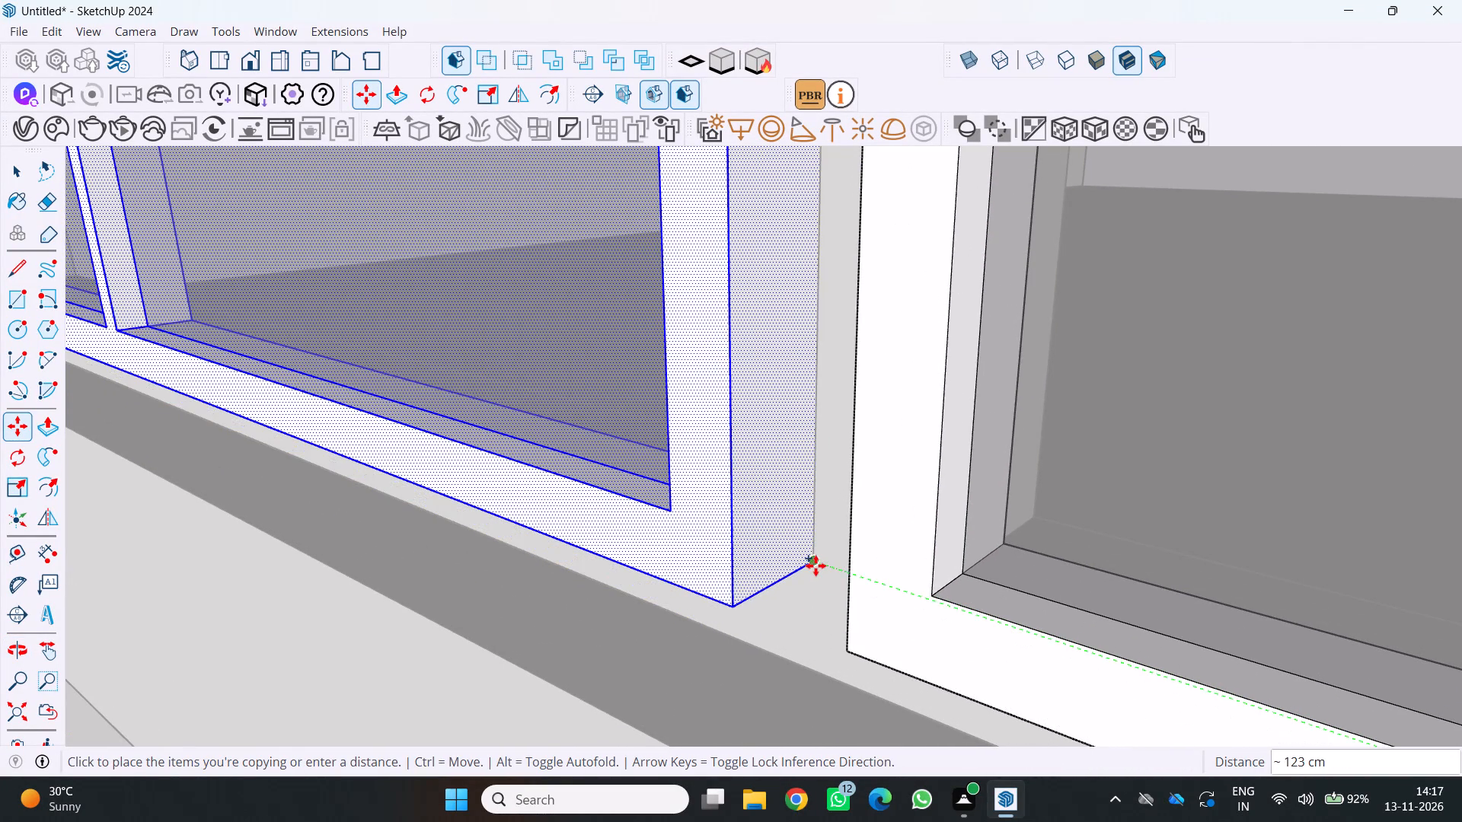
click(816, 566)
scroll(819, 604, down, 20)
scroll(819, 604, down, 9)
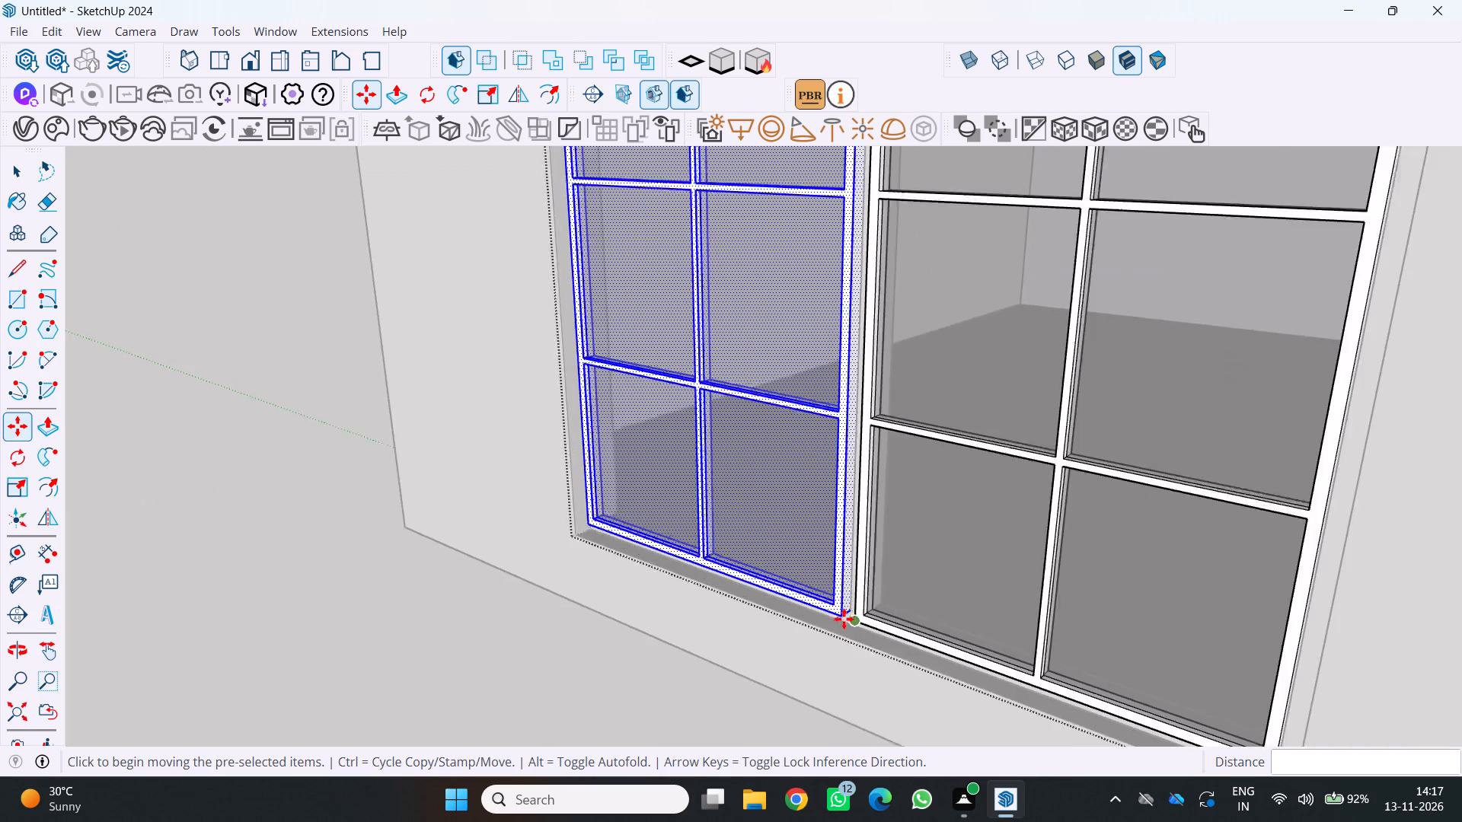
scroll(844, 619, down, 14)
key(space)
click(633, 689)
Examine both glazed windows and the room's interior from several angles.
middle_drag(647, 687, 655, 688)
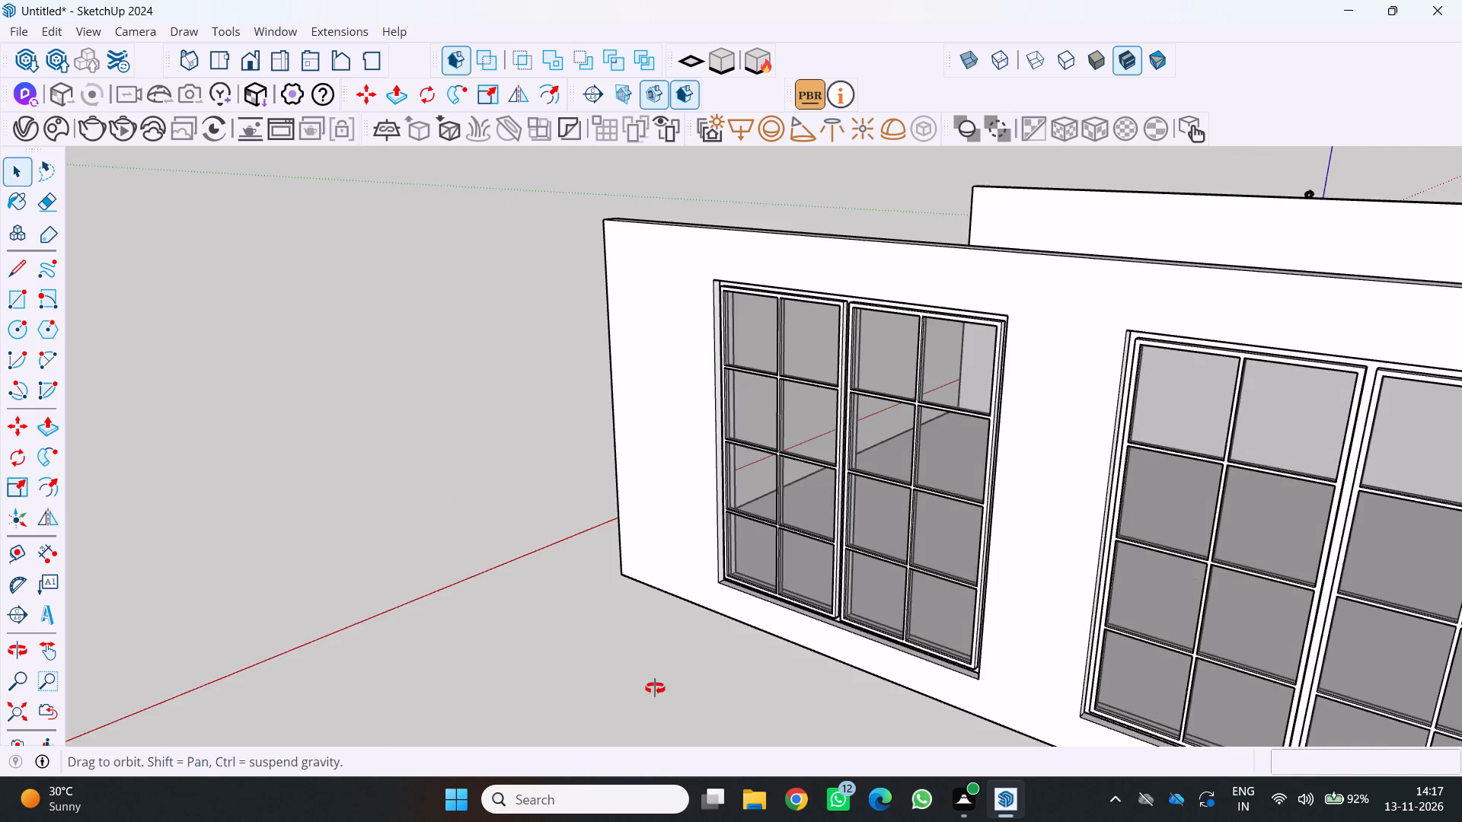
scroll(647, 687, up, 1)
middle_drag(655, 688, 1058, 645)
scroll(692, 722, down, 2)
middle_drag(690, 722, 1125, 676)
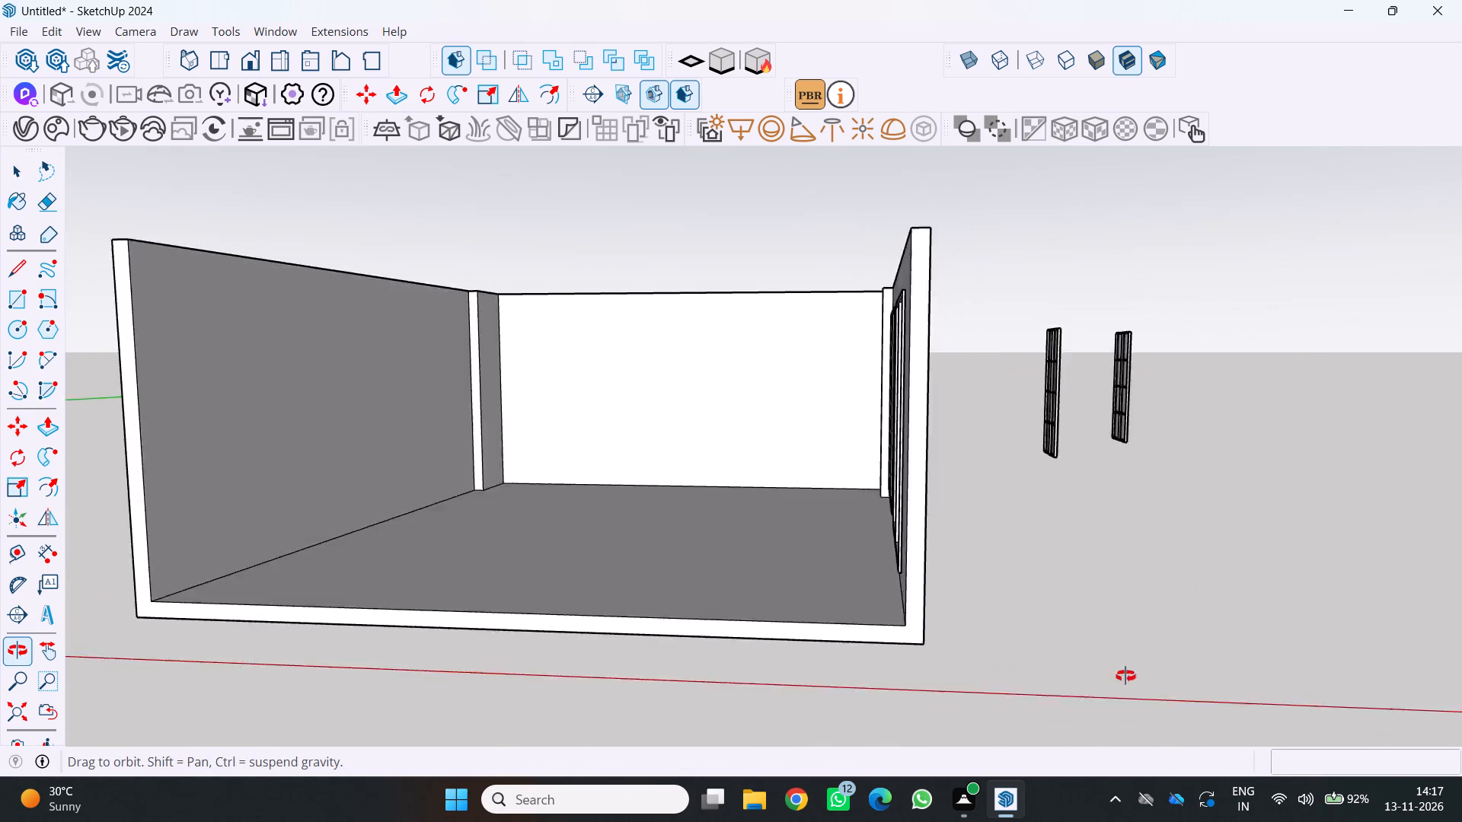
middle_drag(1125, 676, 1144, 674)
scroll(1141, 674, down, 4)
middle_drag(822, 714, 508, 715)
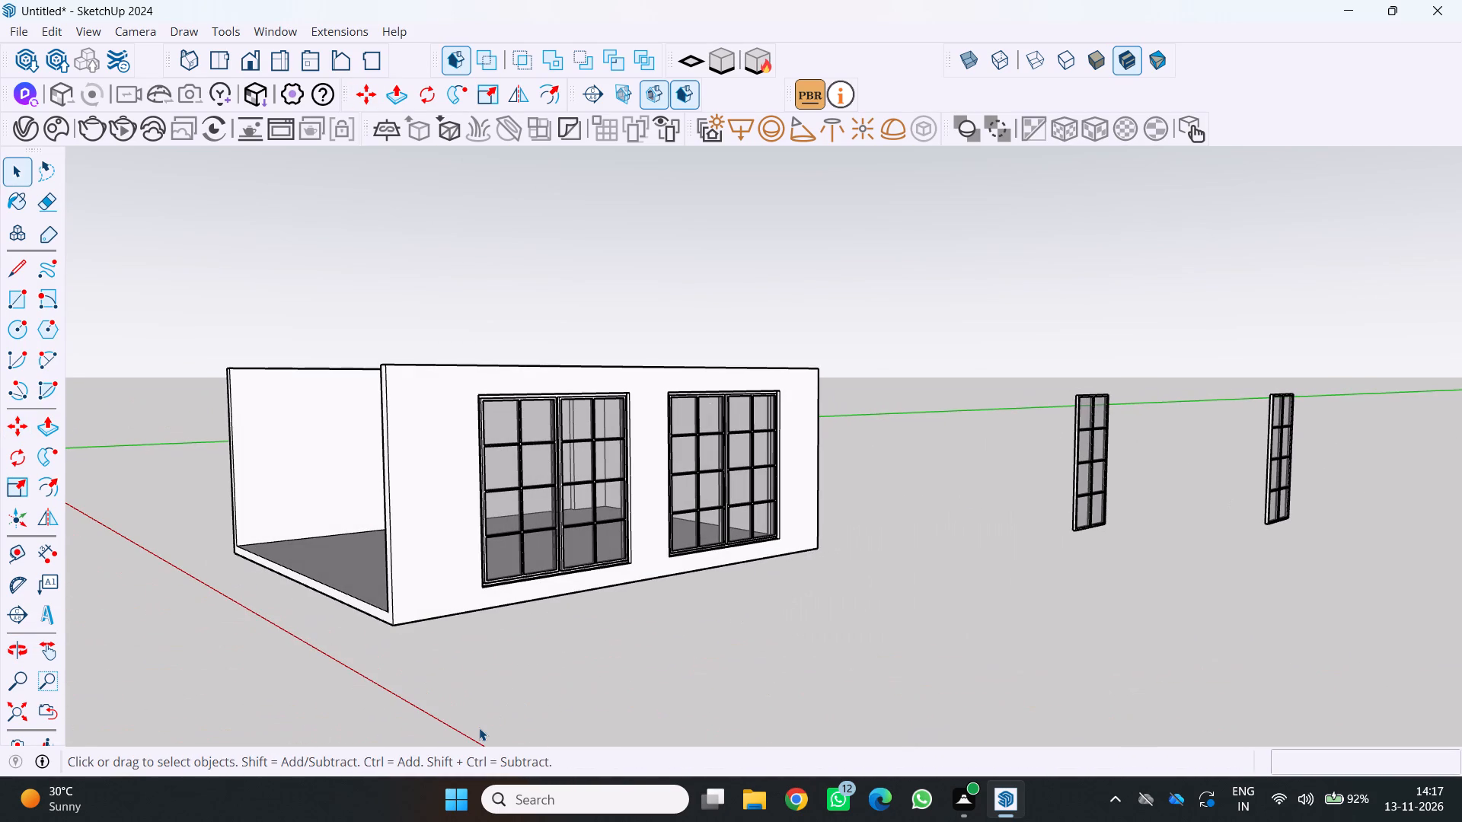
scroll(461, 728, down, 1)
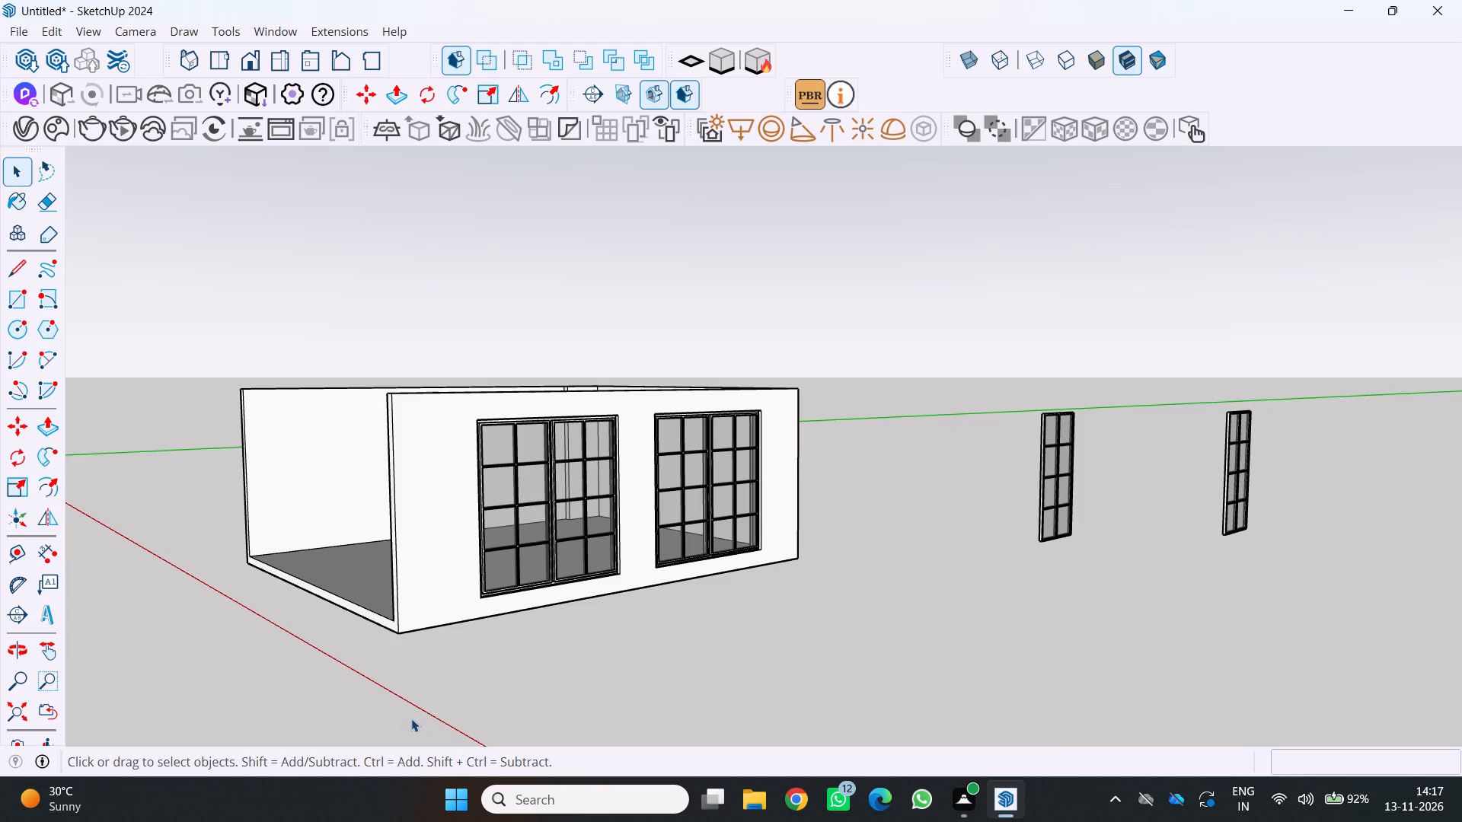
scroll(407, 731, down, 3)
middle_drag(380, 754, 116, 821)
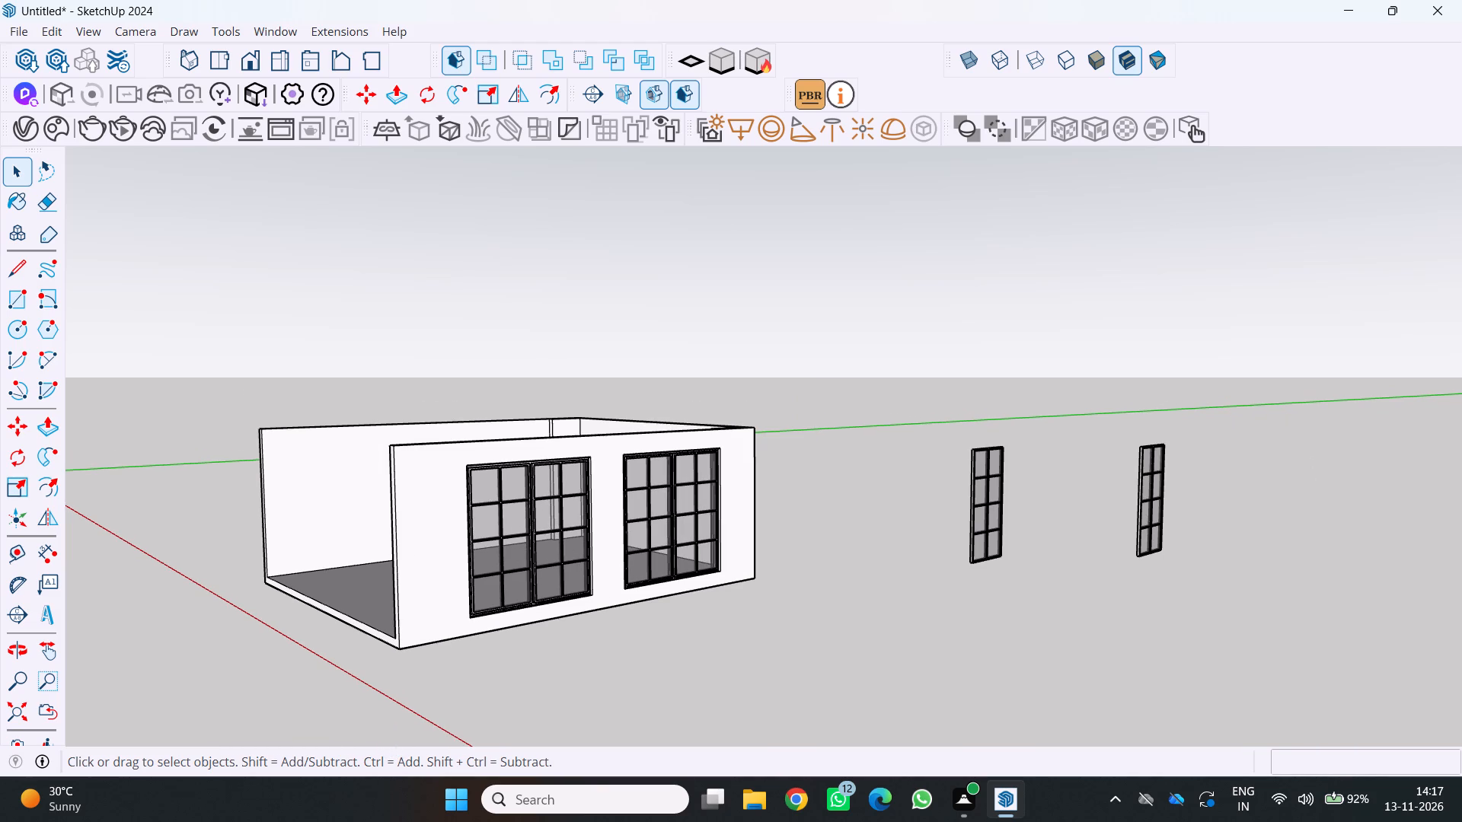
middle_drag(116, 821, 85, 821)
middle_click(83, 821)
Delete the two spare gridded panels standing outside the room.
scroll(70, 821, down, 3)
scroll(440, 572, down, 2)
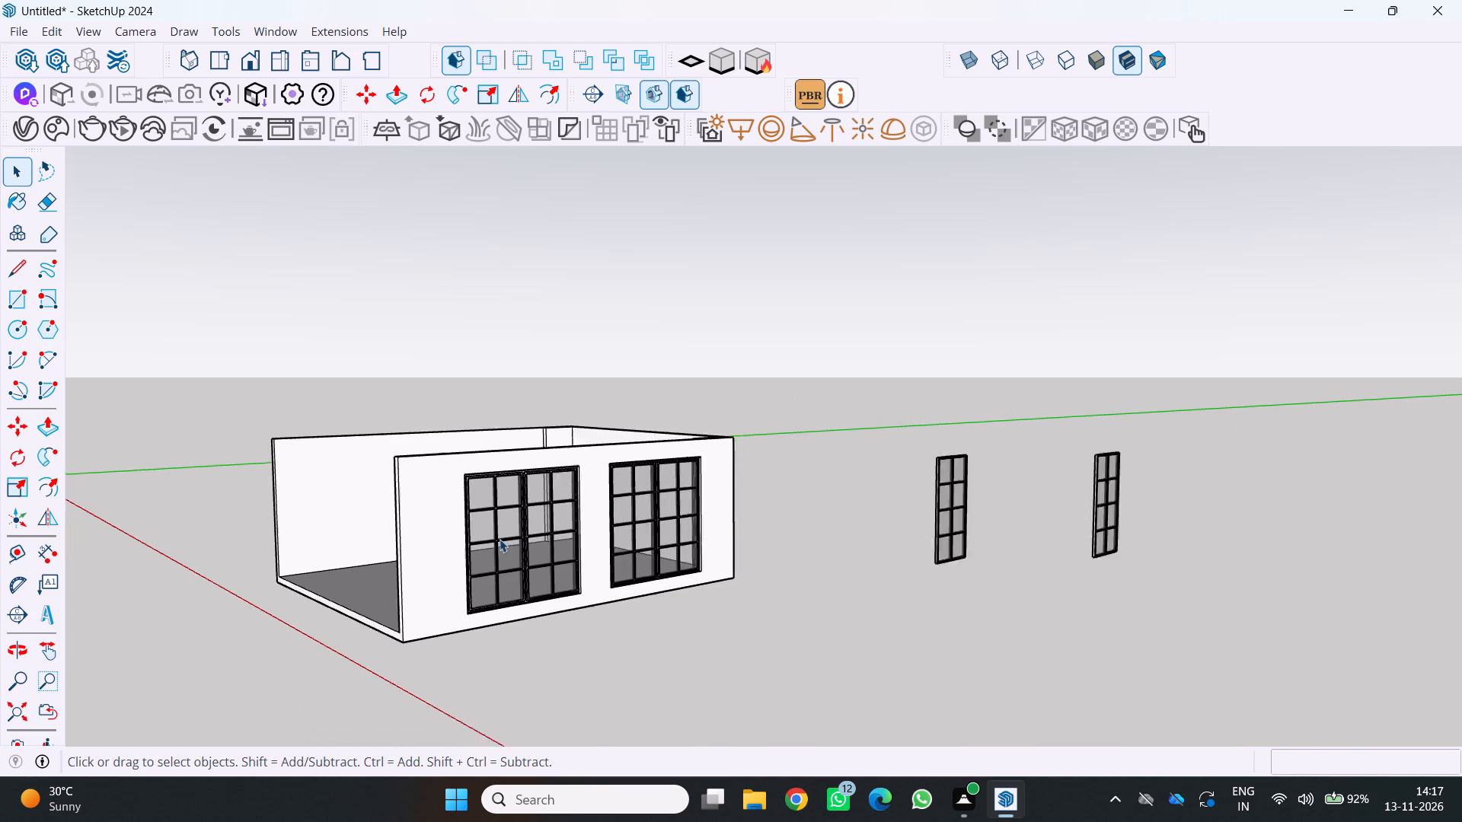
scroll(500, 539, down, 3)
middle_drag(793, 496, 678, 578)
scroll(793, 546, up, 4)
click(797, 552)
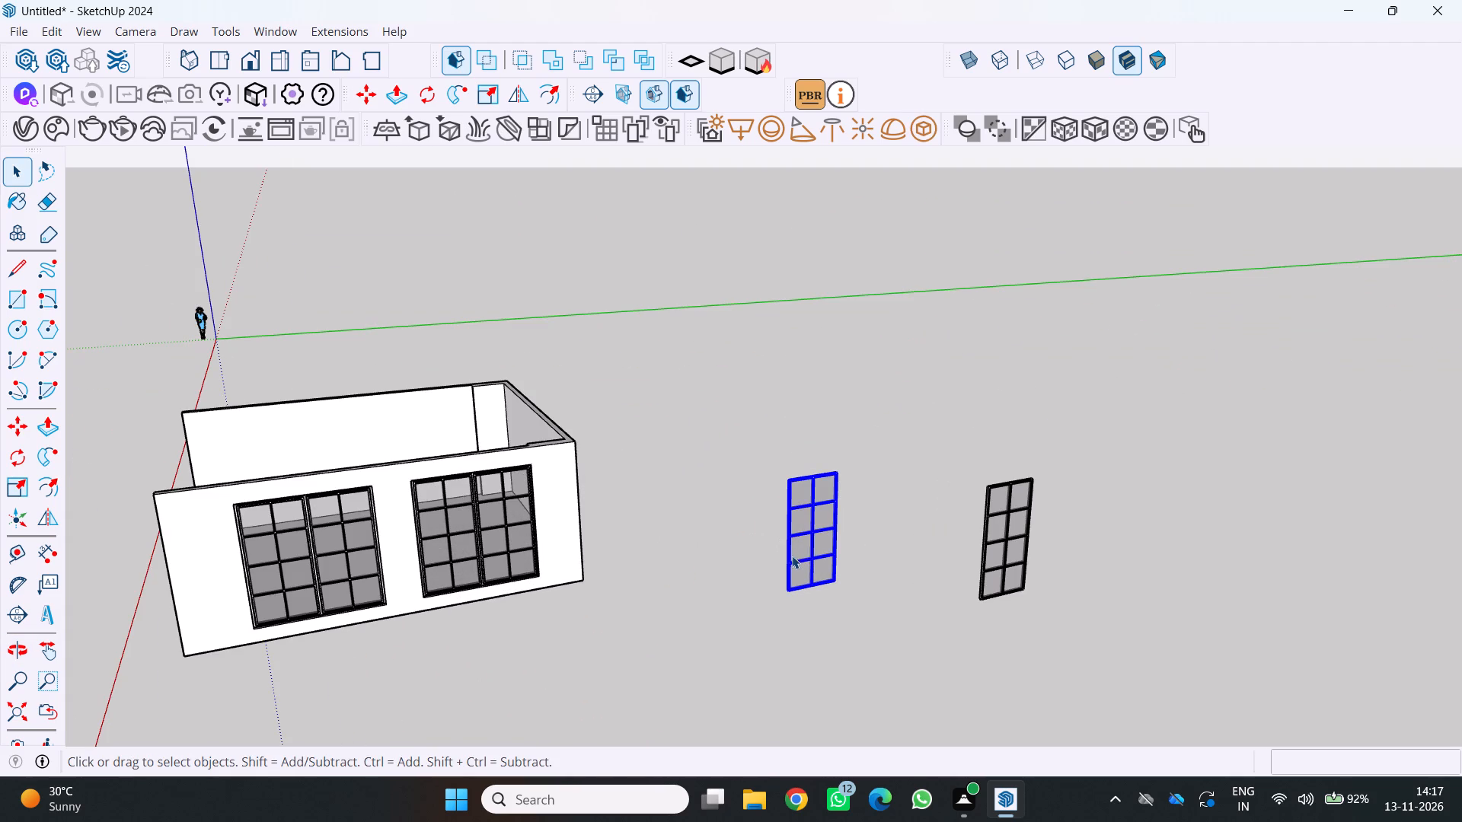
click(793, 559)
key(Delete)
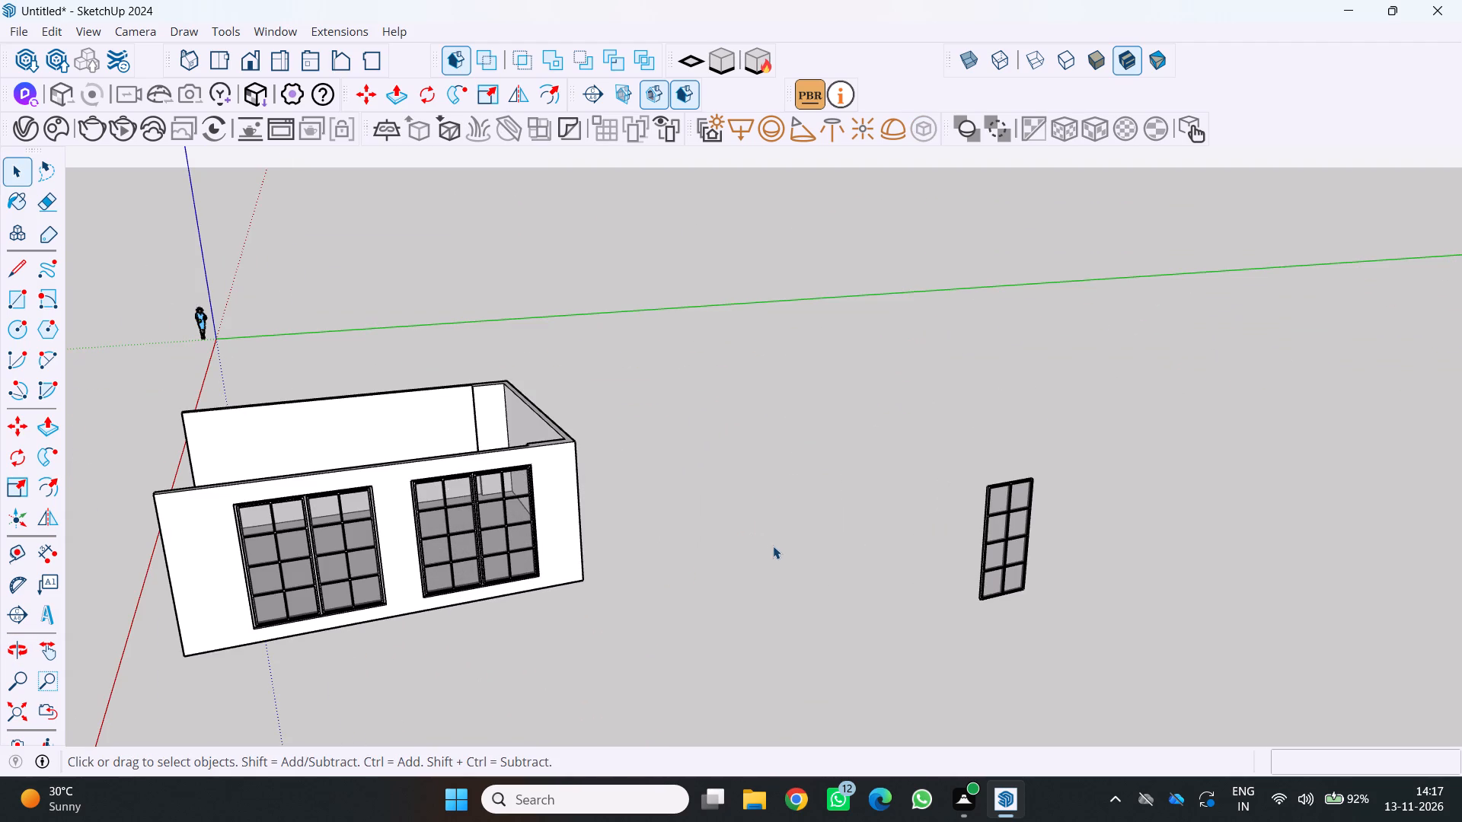
click(1007, 534)
click(1002, 532)
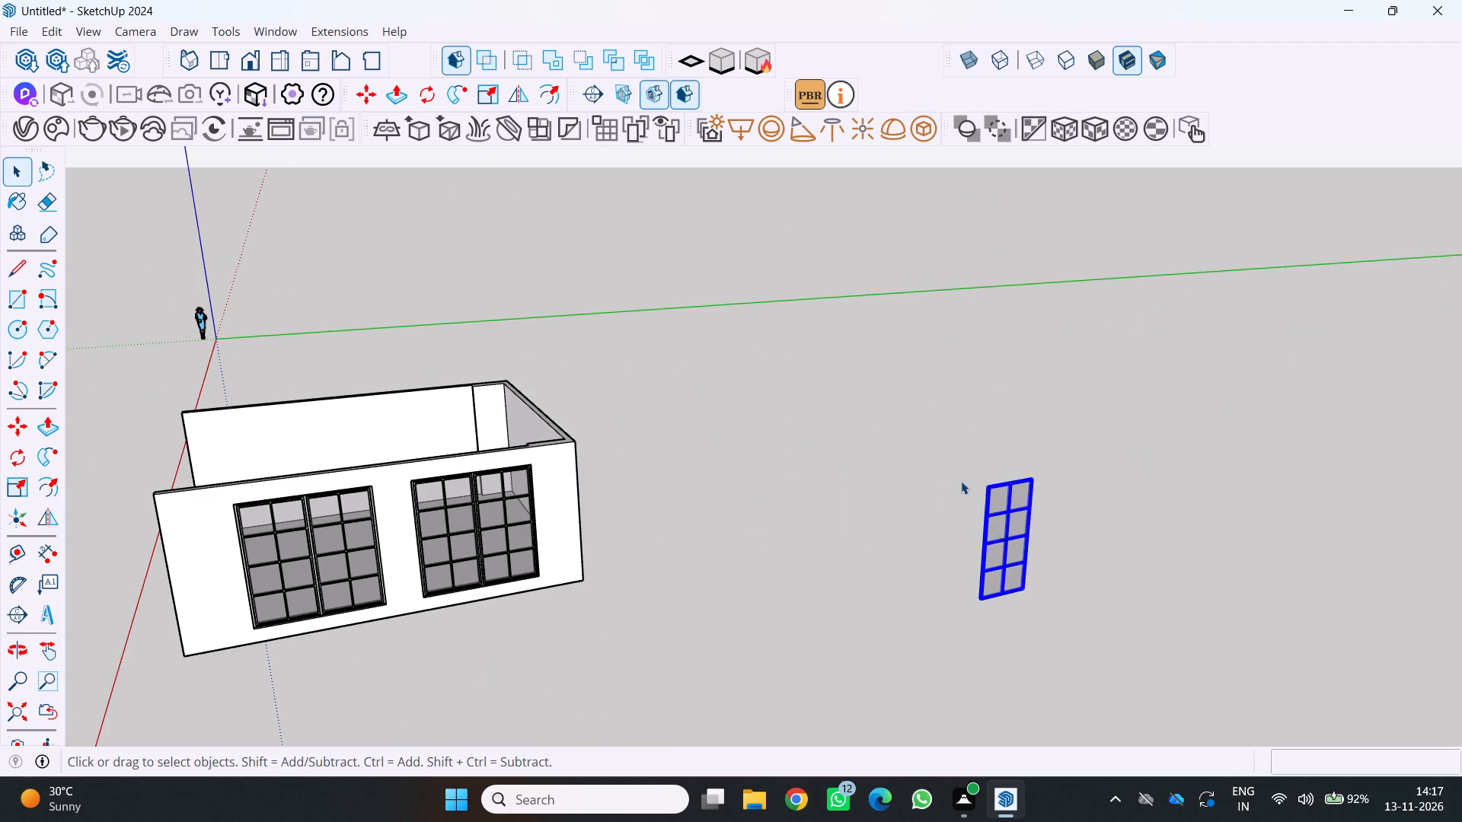
key(Delete)
key(BackSpace)
Examine the room's open side, its interior and the window wall from several angles.
scroll(1138, 473, down, 6)
scroll(1065, 534, down, 2)
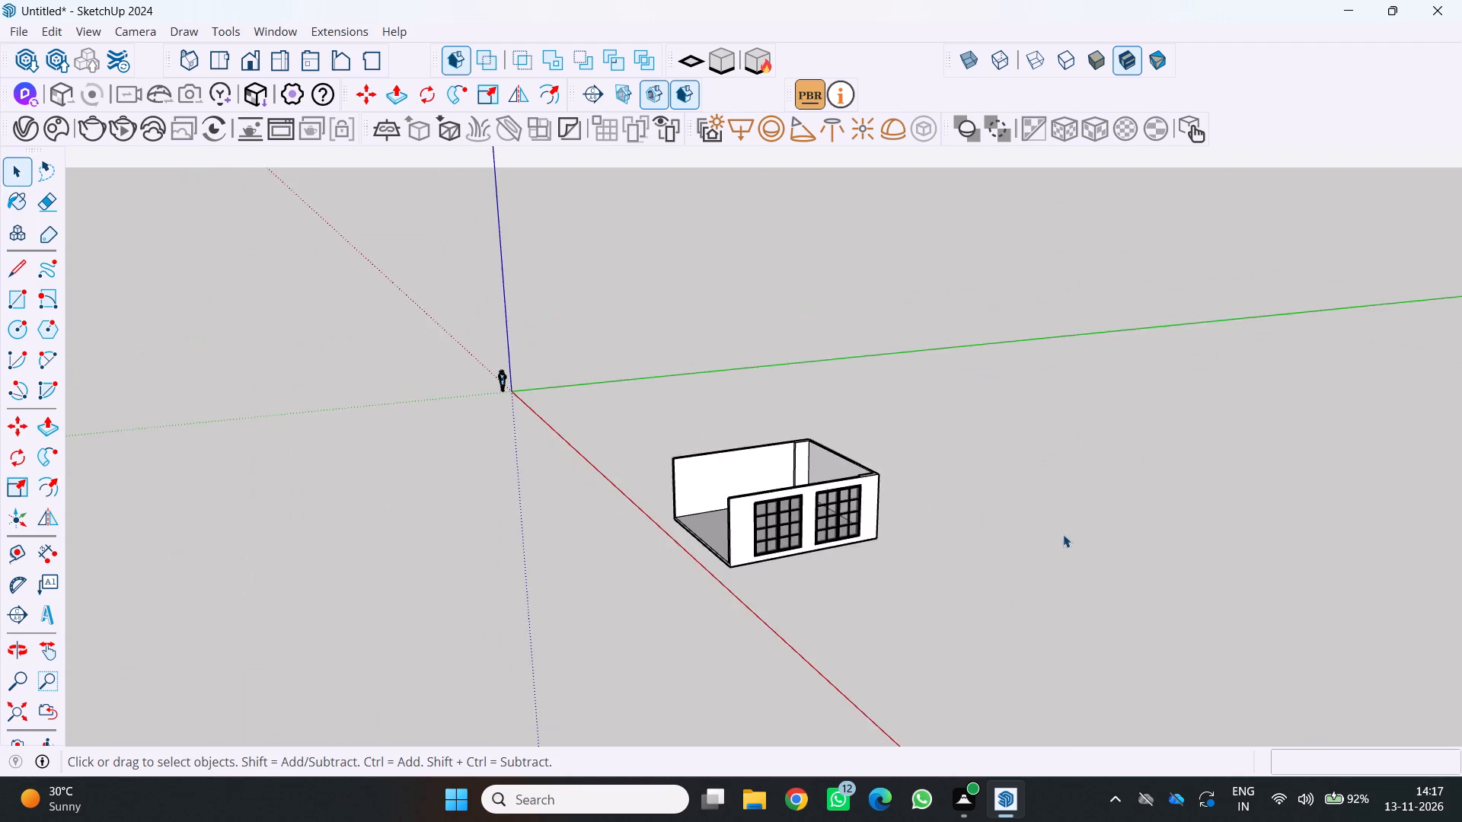
middle_drag(1062, 534, 1197, 502)
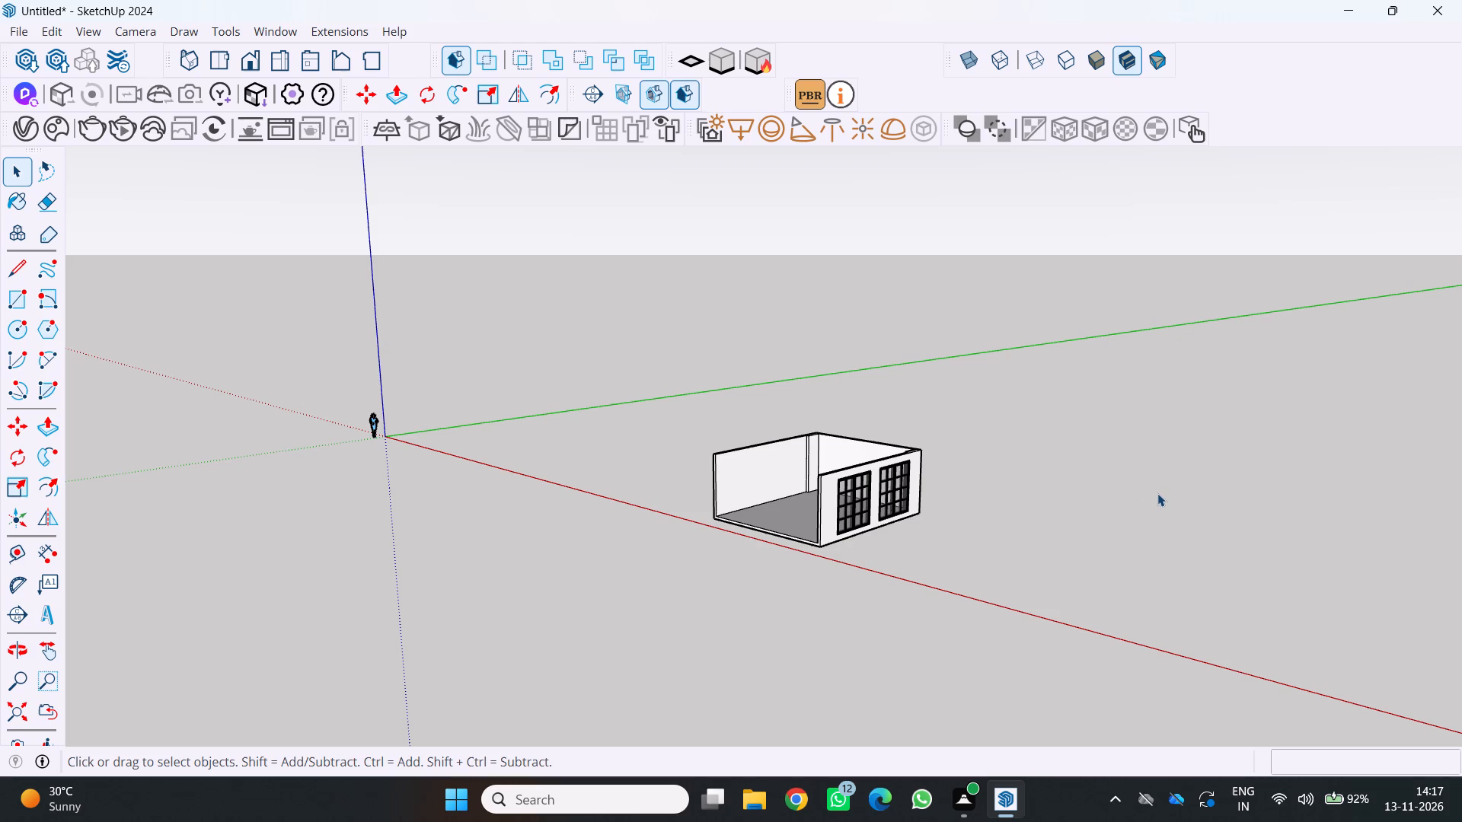
scroll(1184, 524, down, 3)
scroll(904, 545, up, 2)
middle_drag(884, 543, 1089, 511)
scroll(928, 511, up, 4)
middle_drag(905, 483, 860, 537)
scroll(860, 537, up, 1)
middle_click(860, 537)
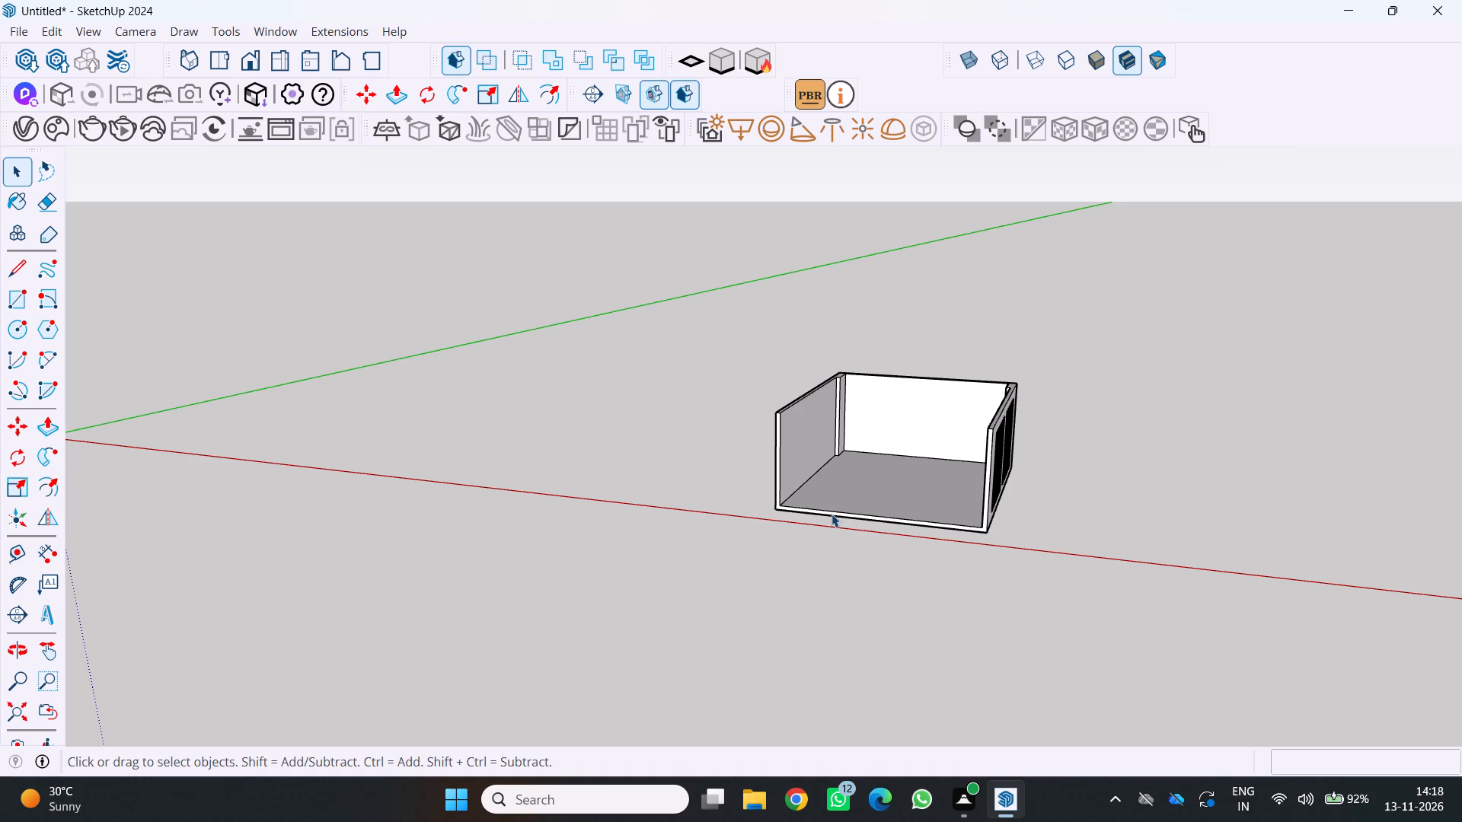
scroll(171, 155, down, 1)
scroll(128, 29, up, 1)
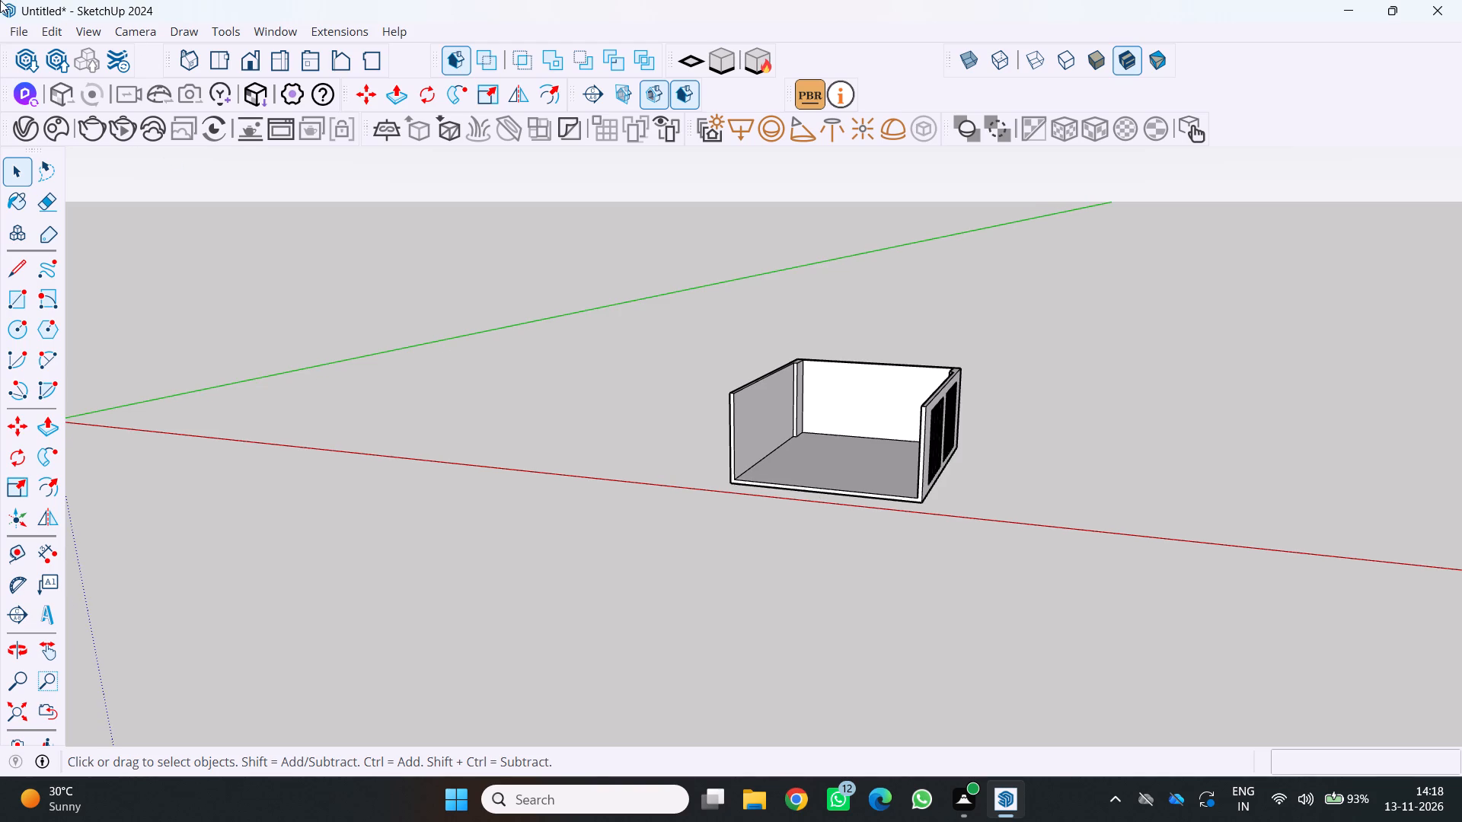
scroll(48, 0, up, 4)
scroll(516, 489, up, 7)
middle_drag(982, 375, 974, 456)
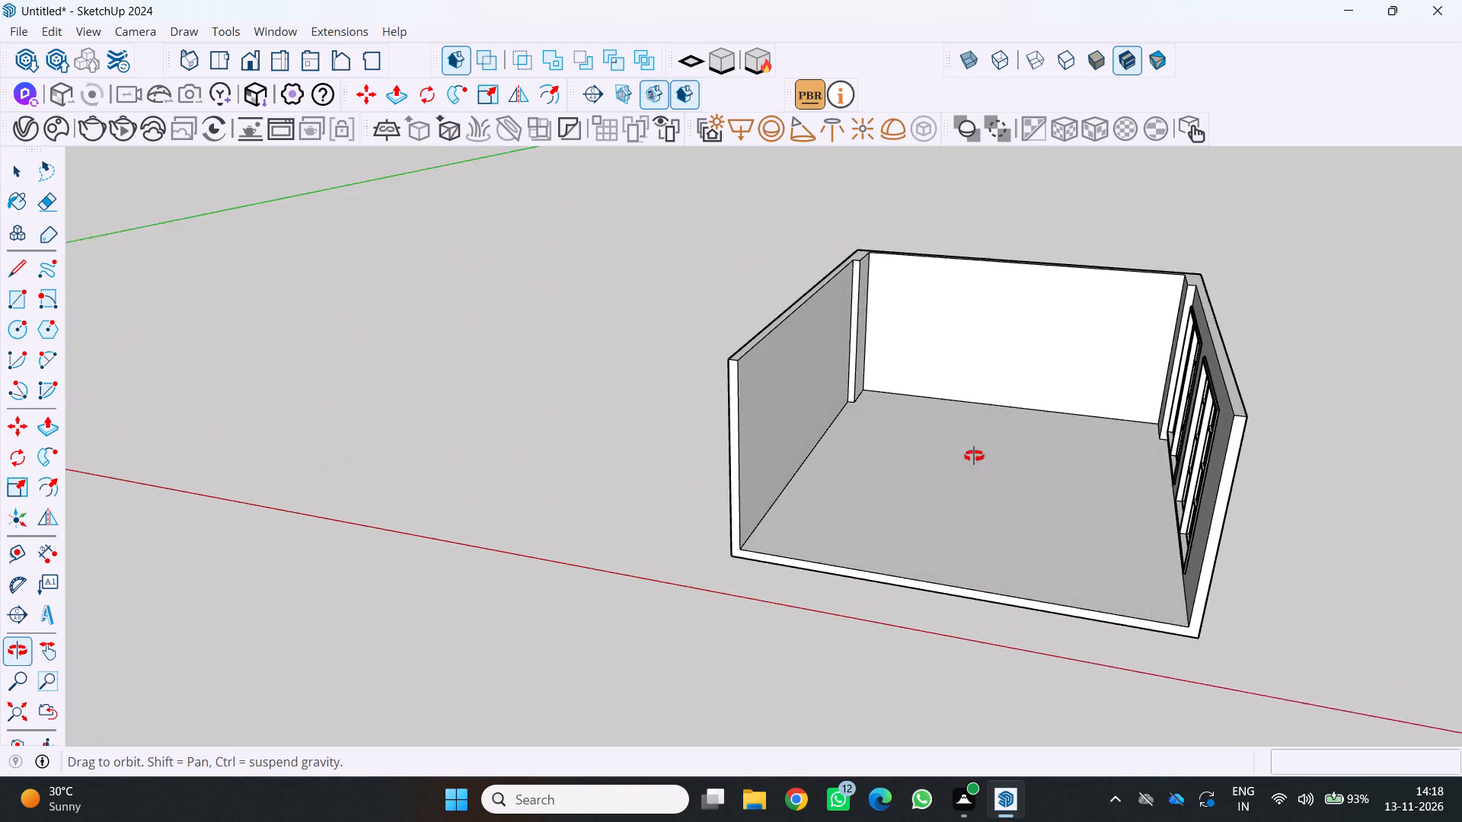
middle_drag(974, 456, 972, 457)
scroll(394, 327, down, 6)
middle_drag(463, 355, 520, 345)
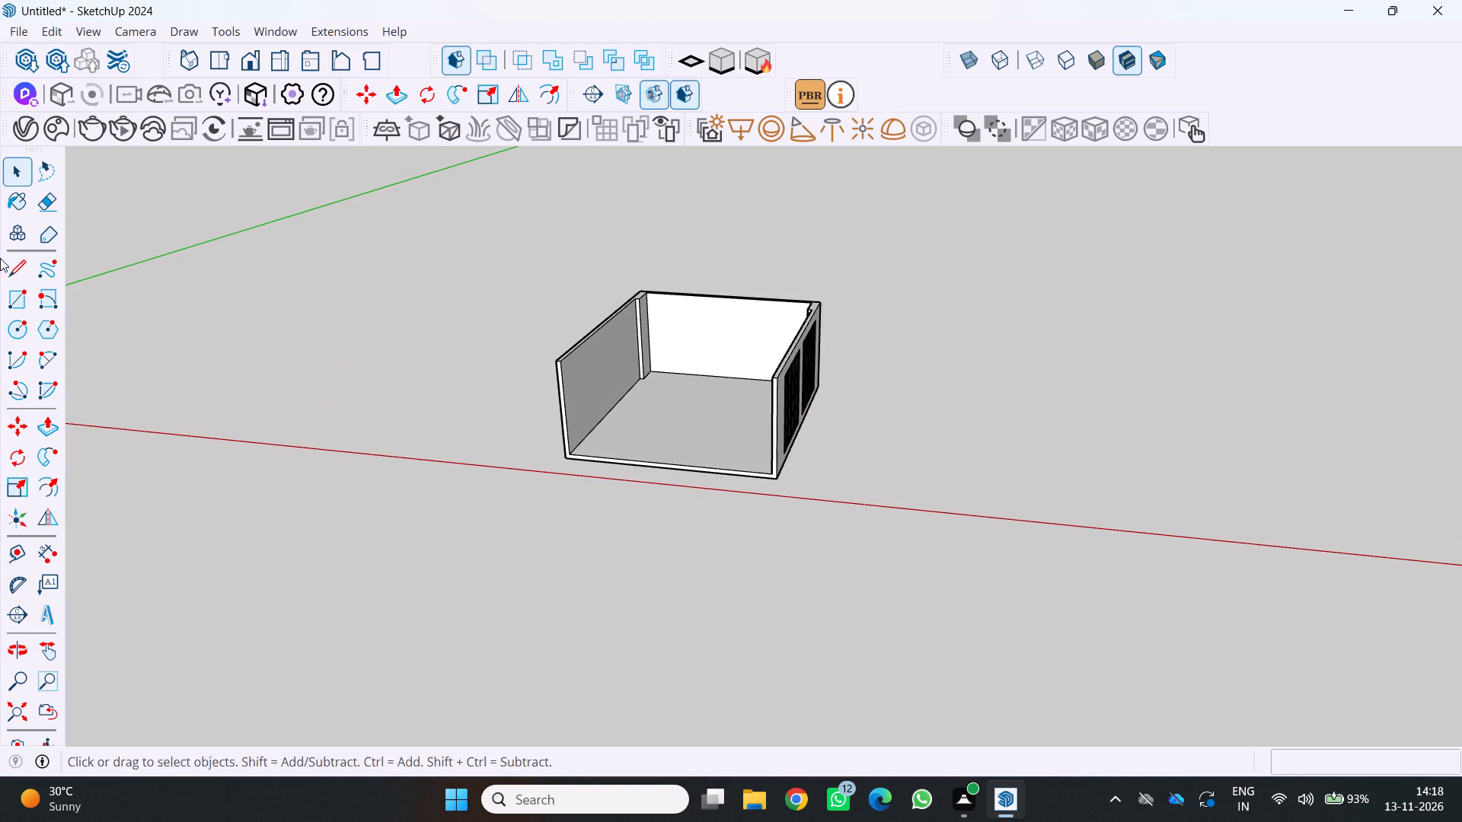
Draw a ground rectangle about 145 by 390 cm outside the room, beyond the window wall.
click(13, 301)
scroll(1026, 501, up, 1)
click(1009, 473)
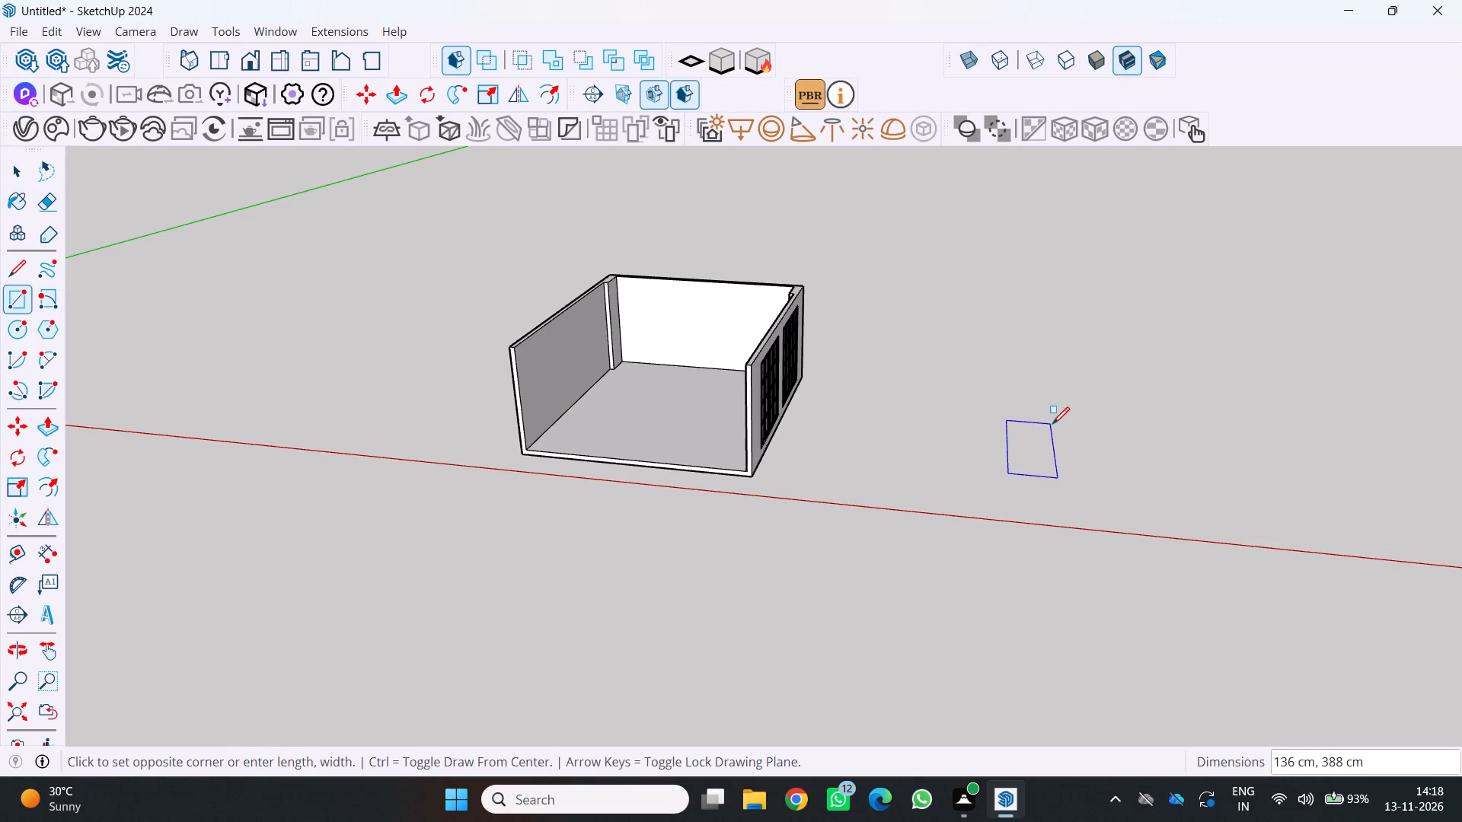
click(1054, 424)
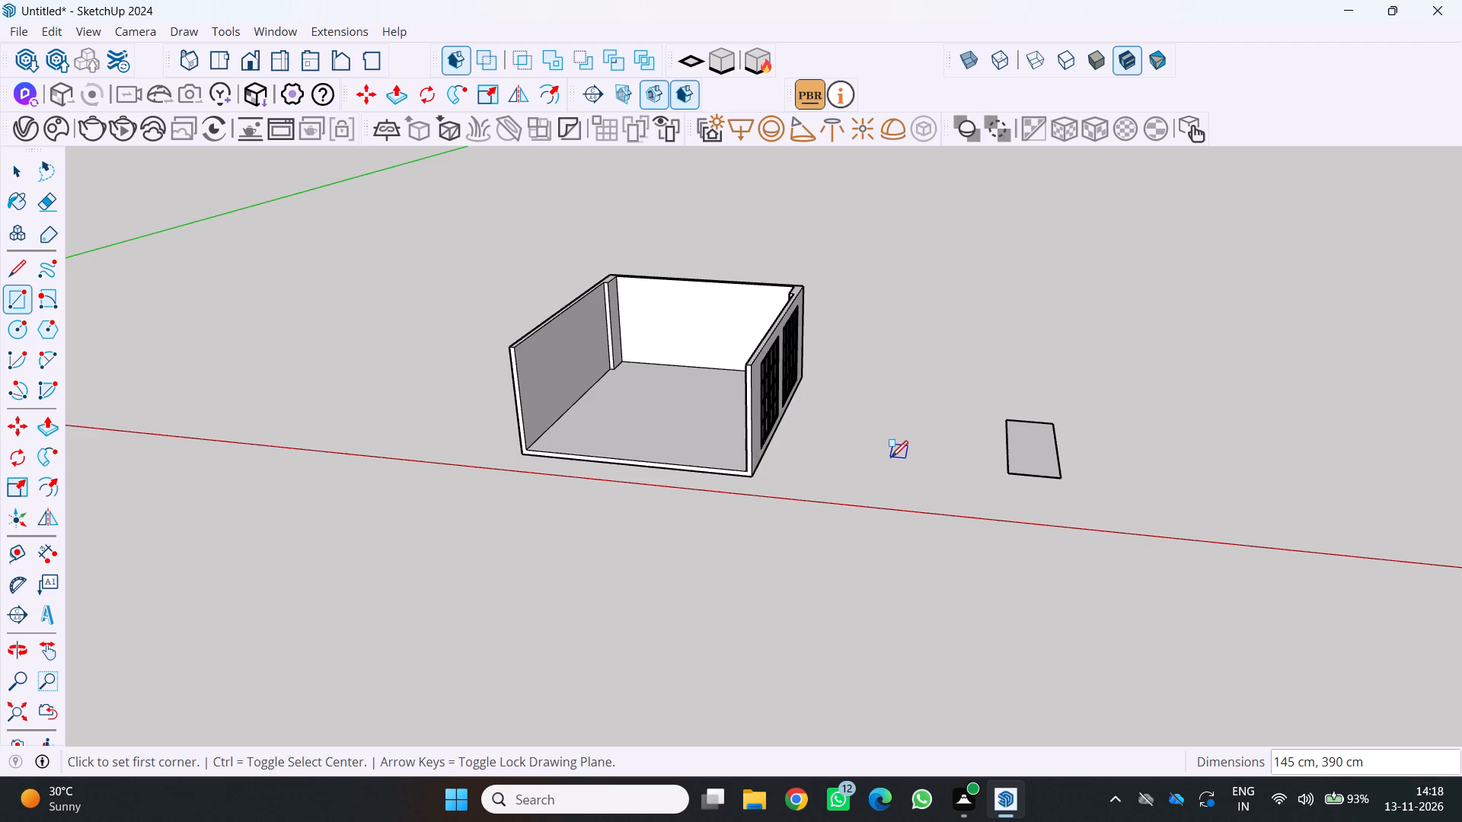
Draw an upright rectangle 390 cm long and about 79 cm high along the ground rectangle's lengthwise centre line, between its short-edge midpoints.
middle_drag(978, 557, 777, 591)
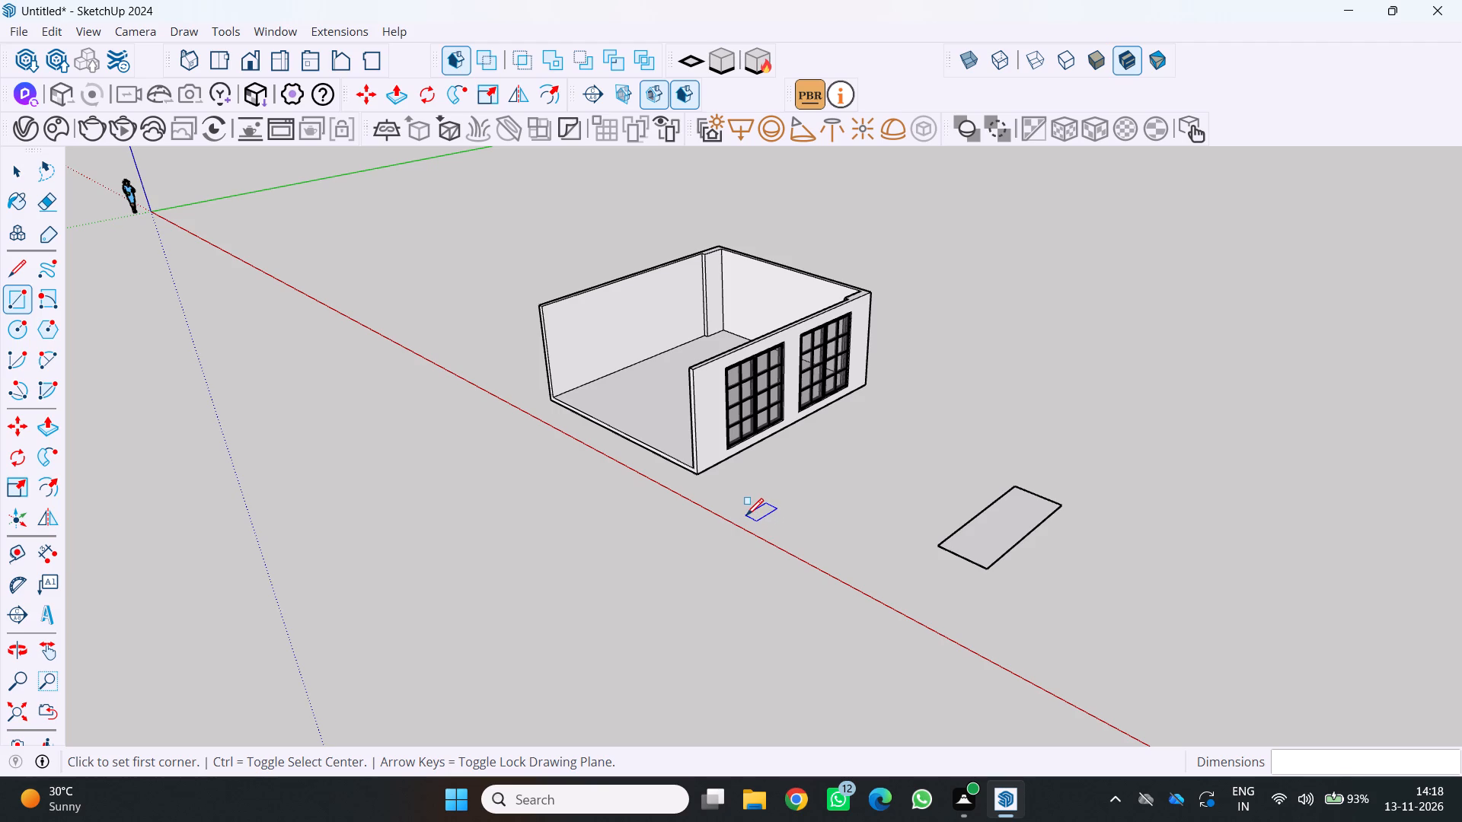
key(F3)
key(F2)
scroll(990, 565, down, 1)
middle_drag(990, 565, 843, 572)
middle_click(843, 572)
scroll(794, 518, up, 4)
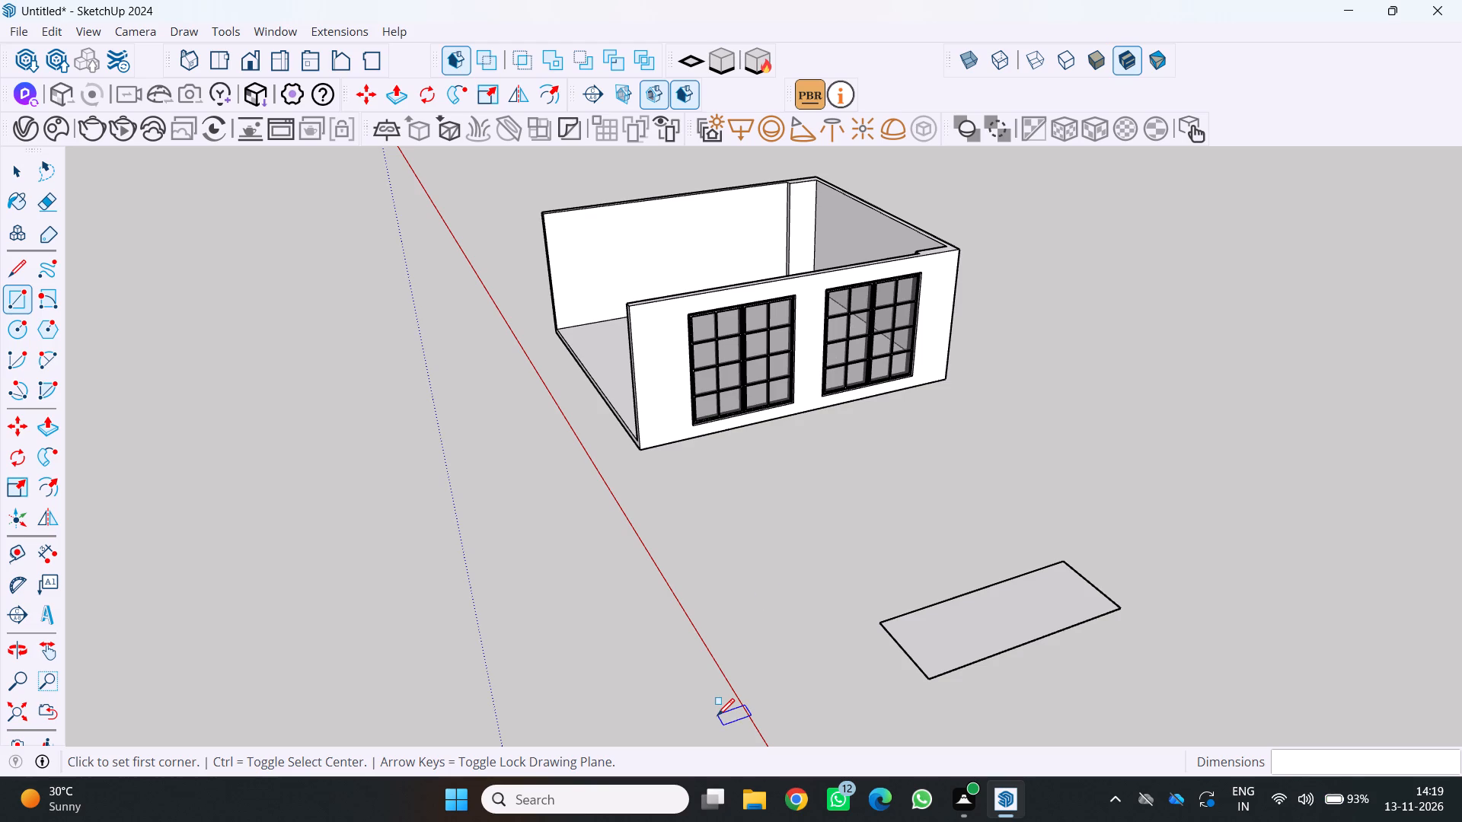
scroll(1088, 713, down, 2)
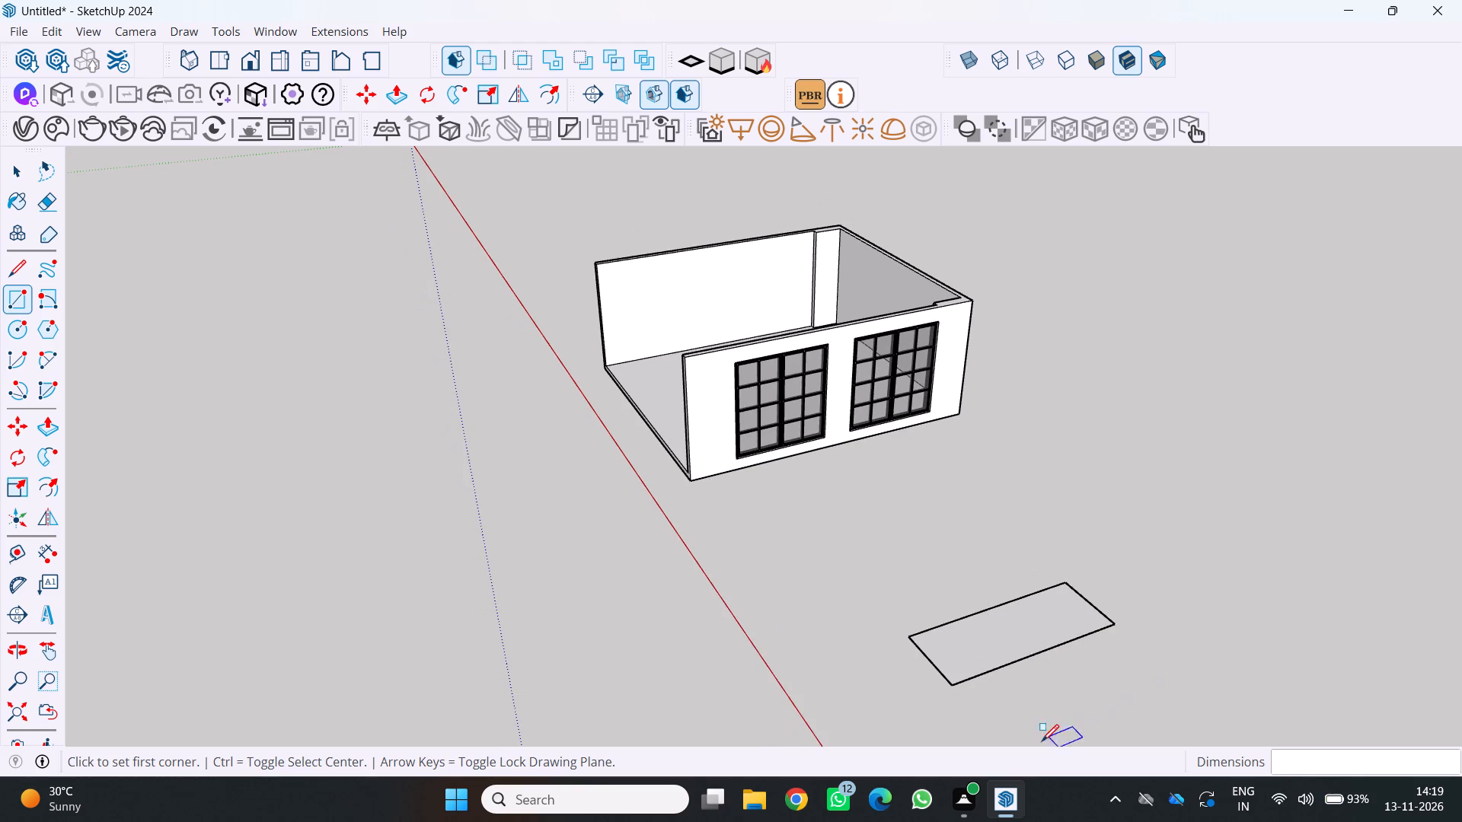
middle_drag(1096, 747, 1181, 707)
middle_click(1181, 706)
scroll(921, 668, up, 5)
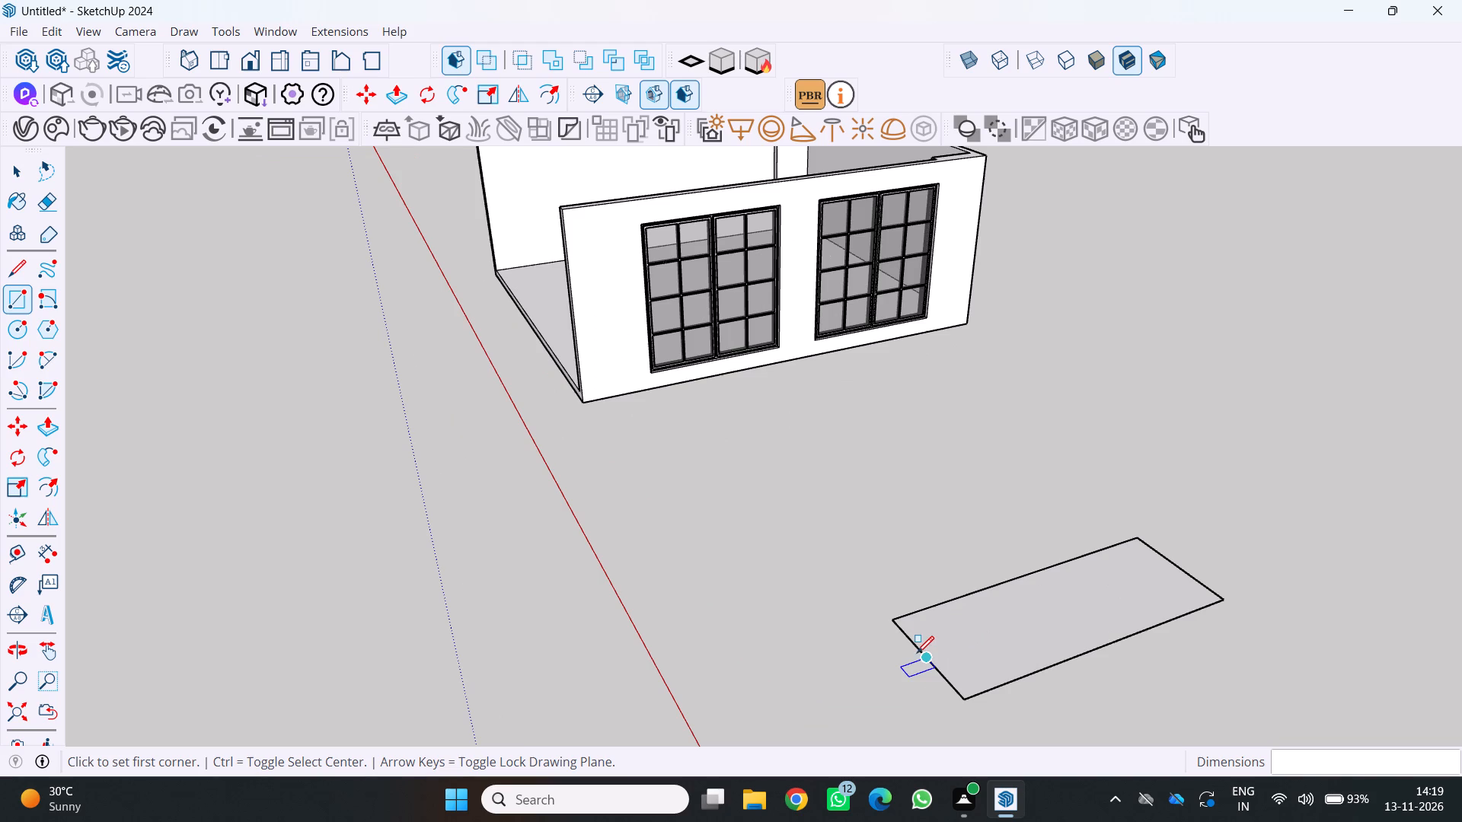
click(927, 655)
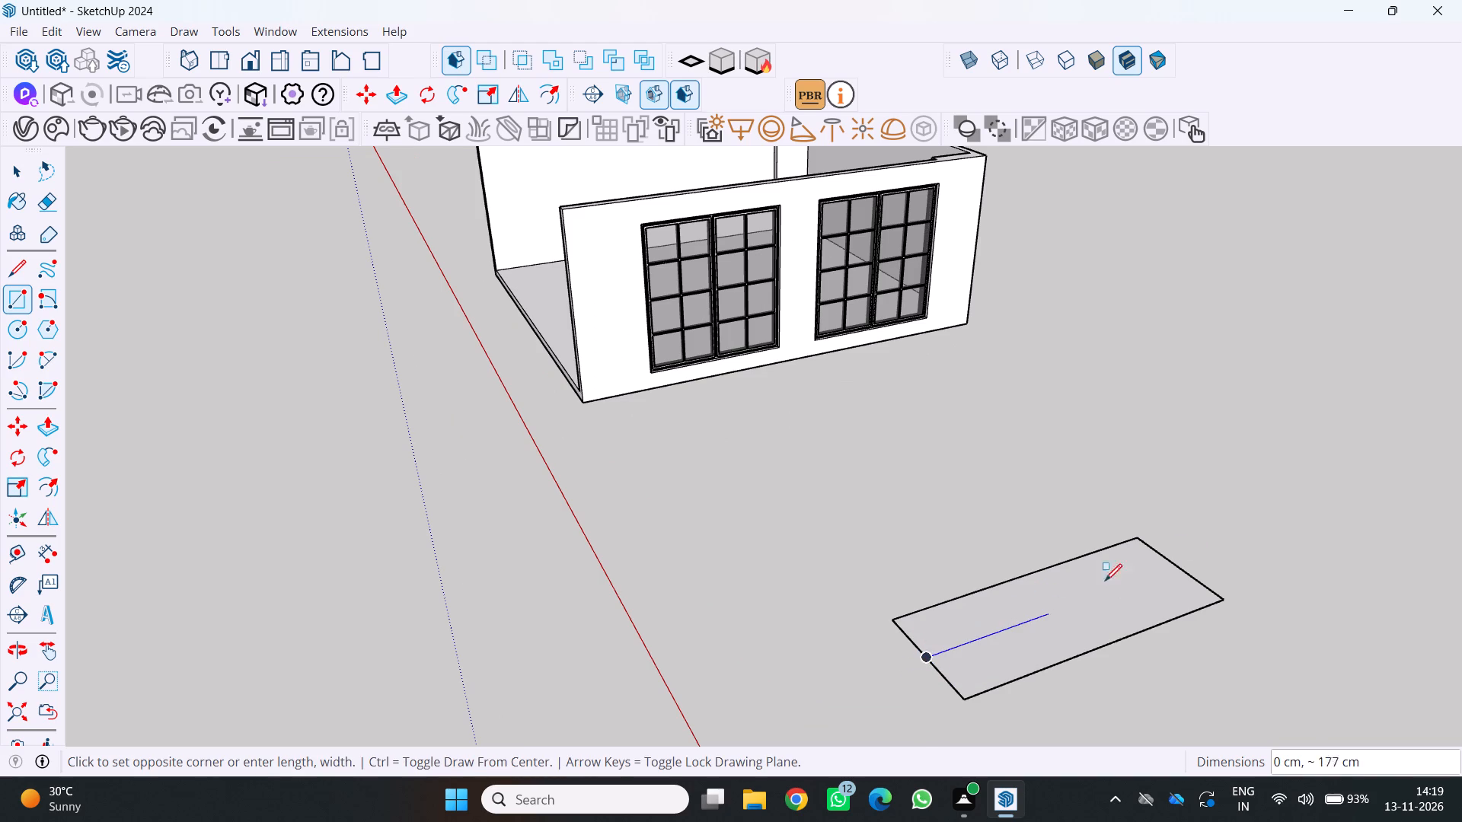
click(1176, 566)
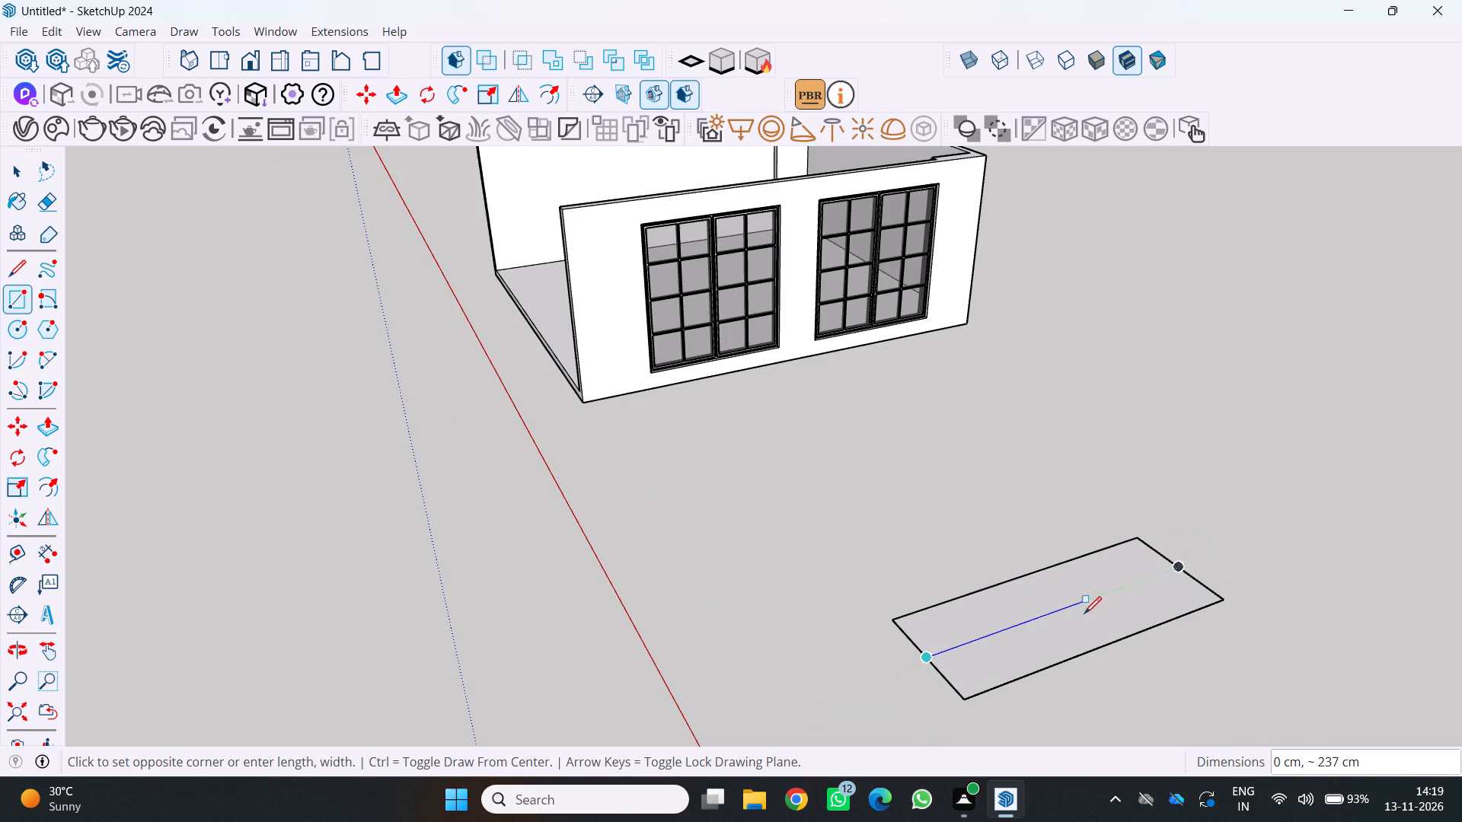
click(1177, 566)
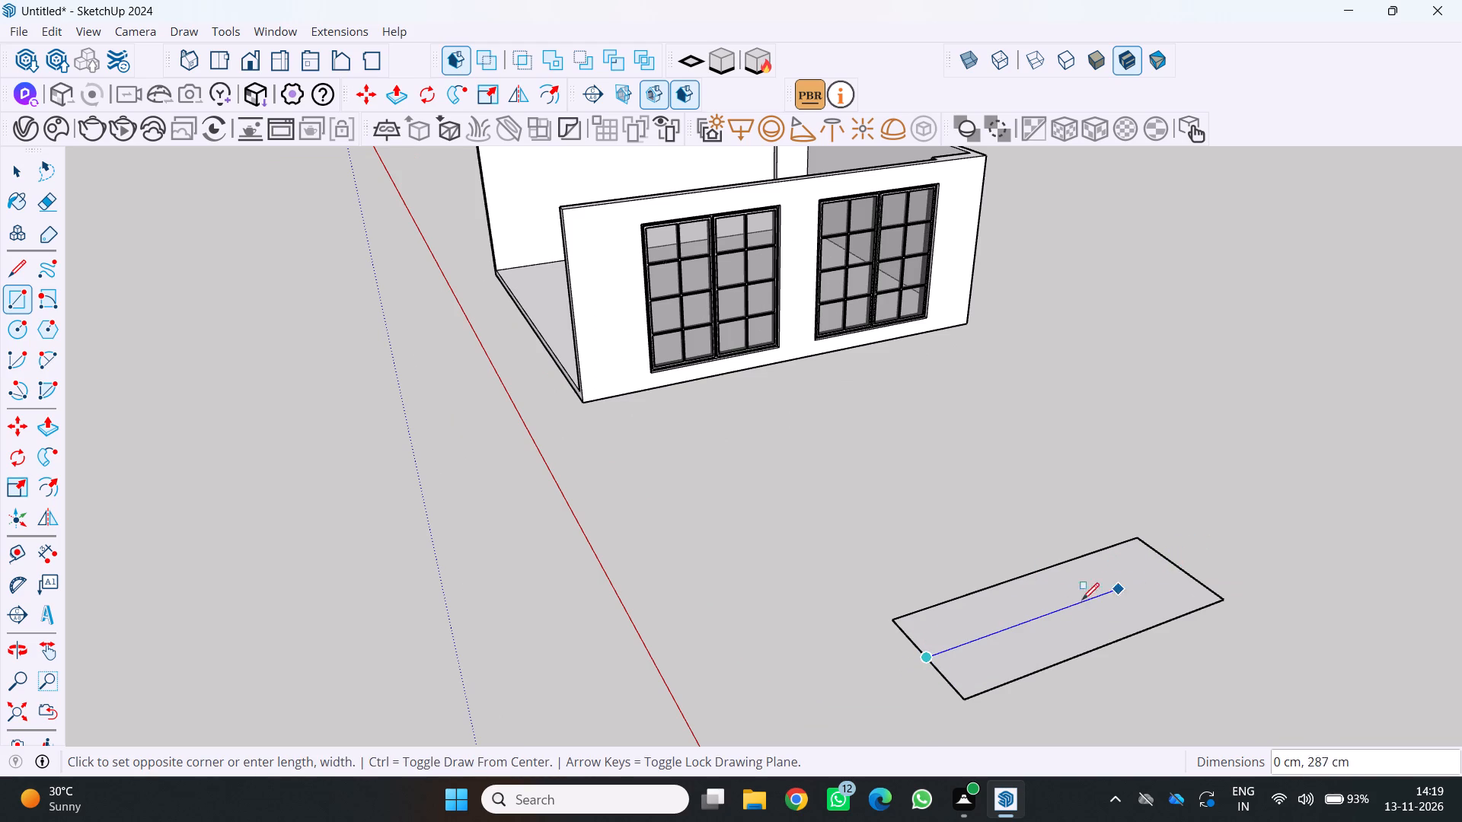
scroll(1208, 583, up, 2)
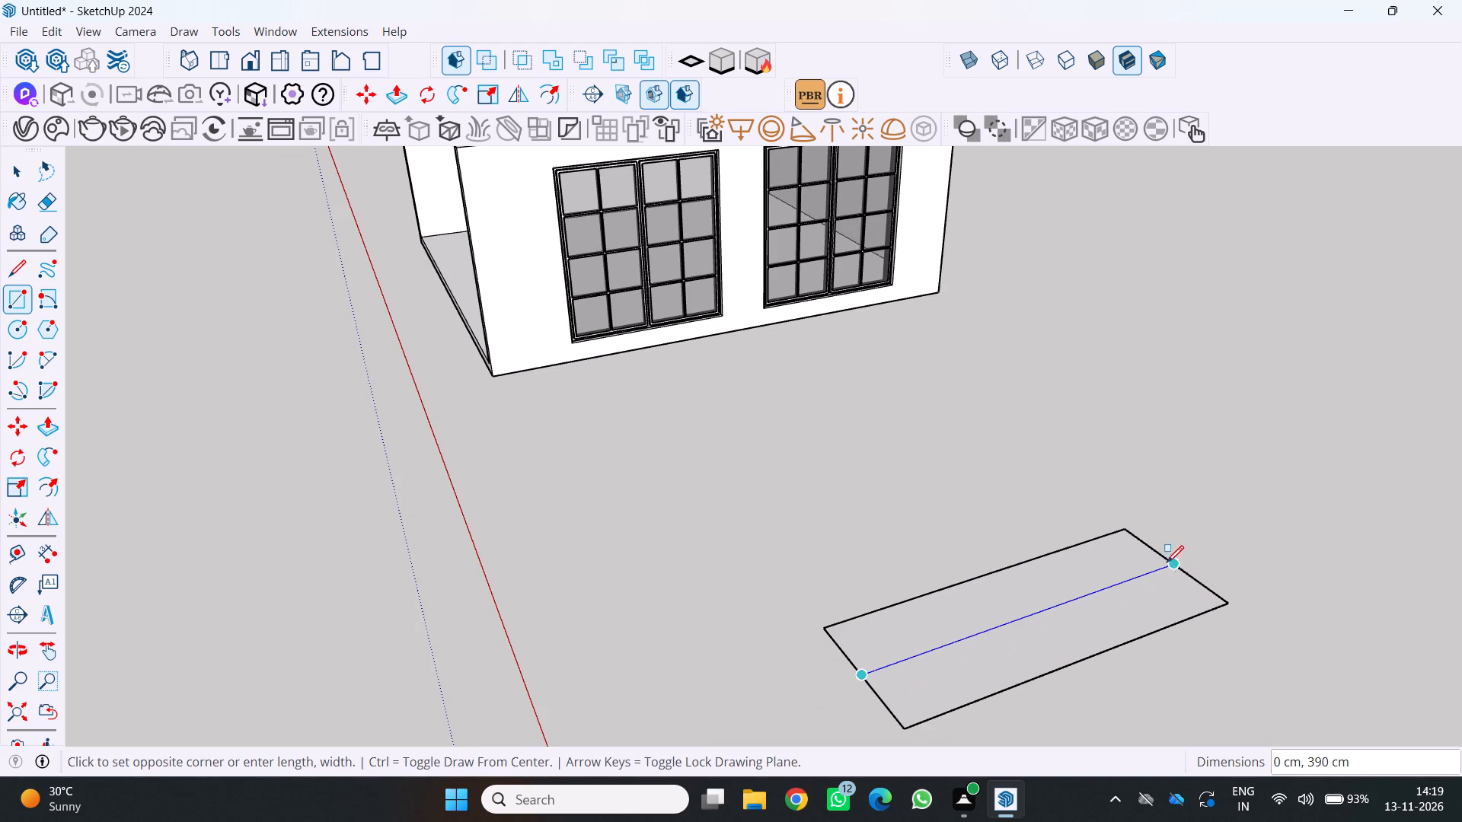
click(1167, 562)
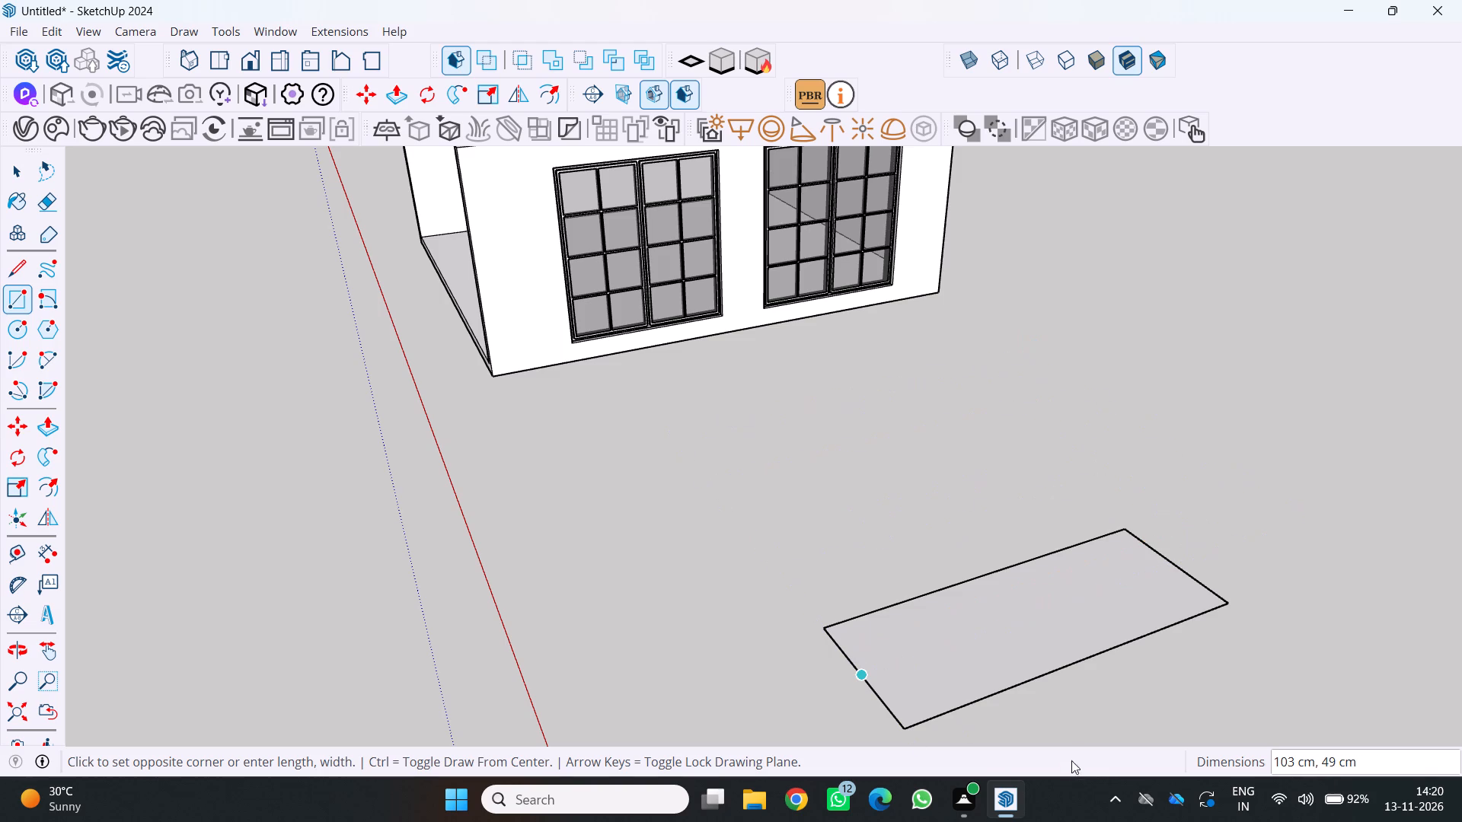
scroll(1074, 747, down, 1)
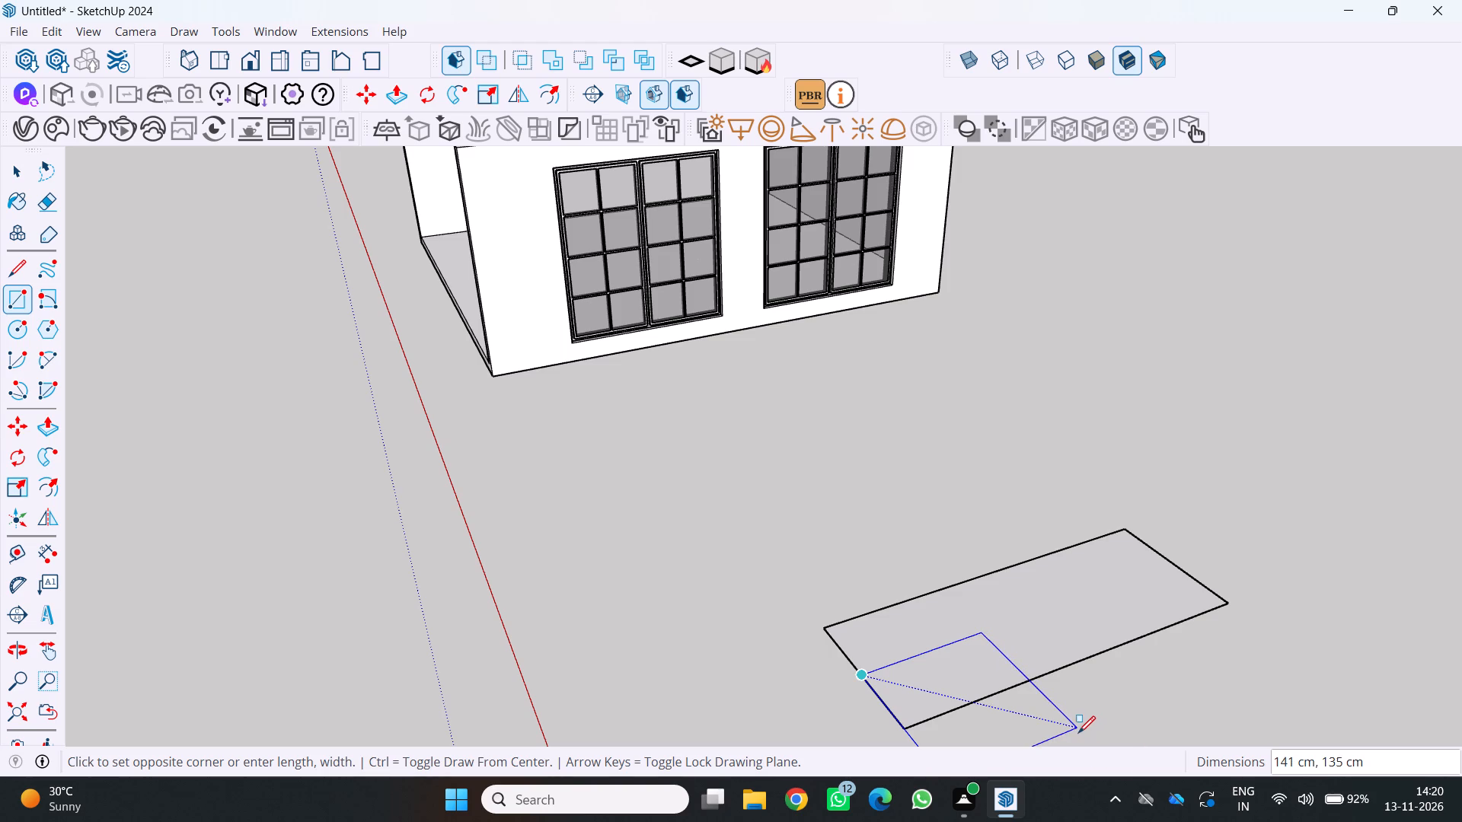
scroll(1093, 747, down, 1)
scroll(1071, 525, up, 1)
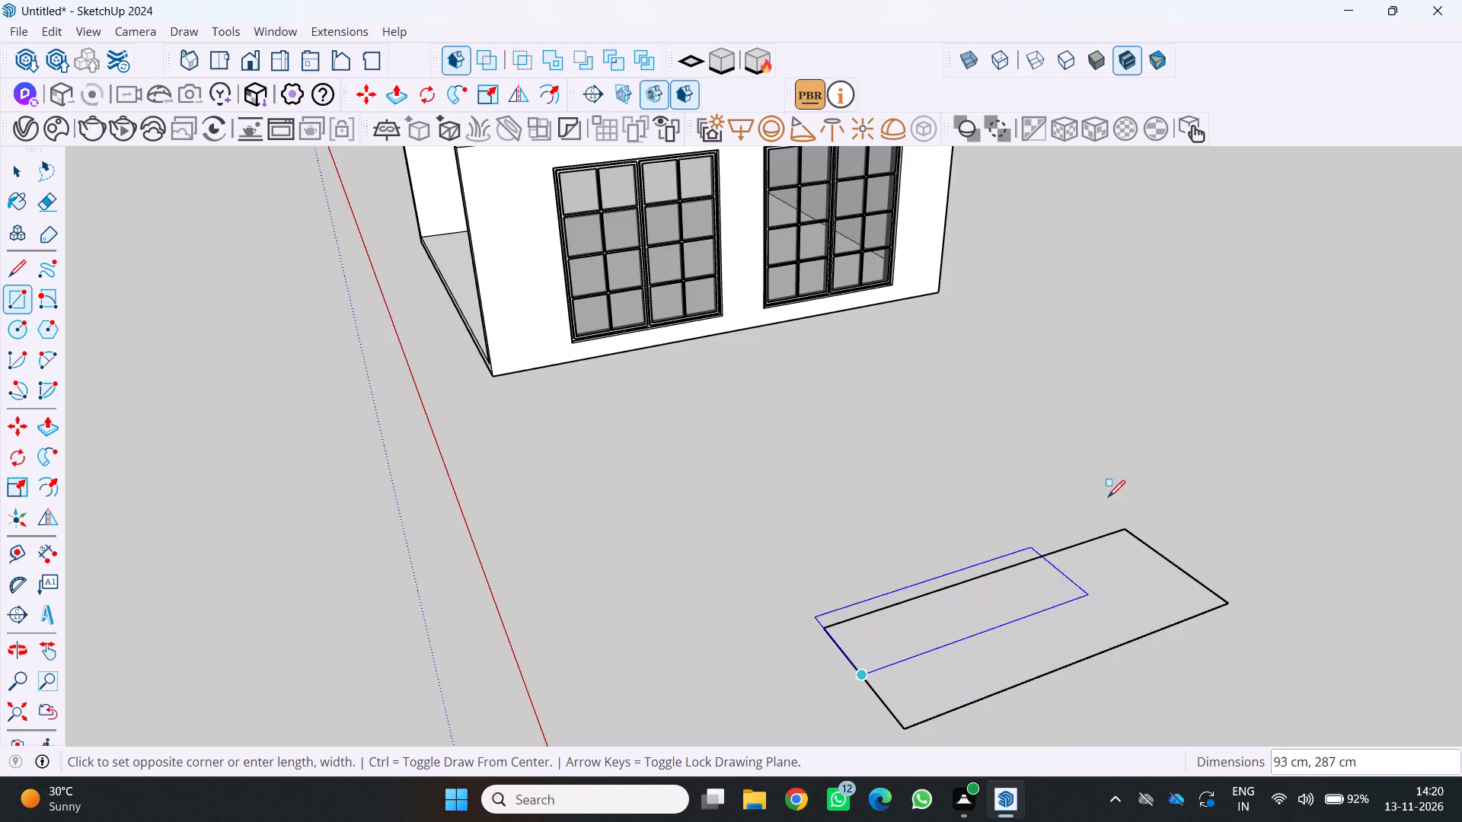
scroll(1185, 571, up, 2)
click(1189, 566)
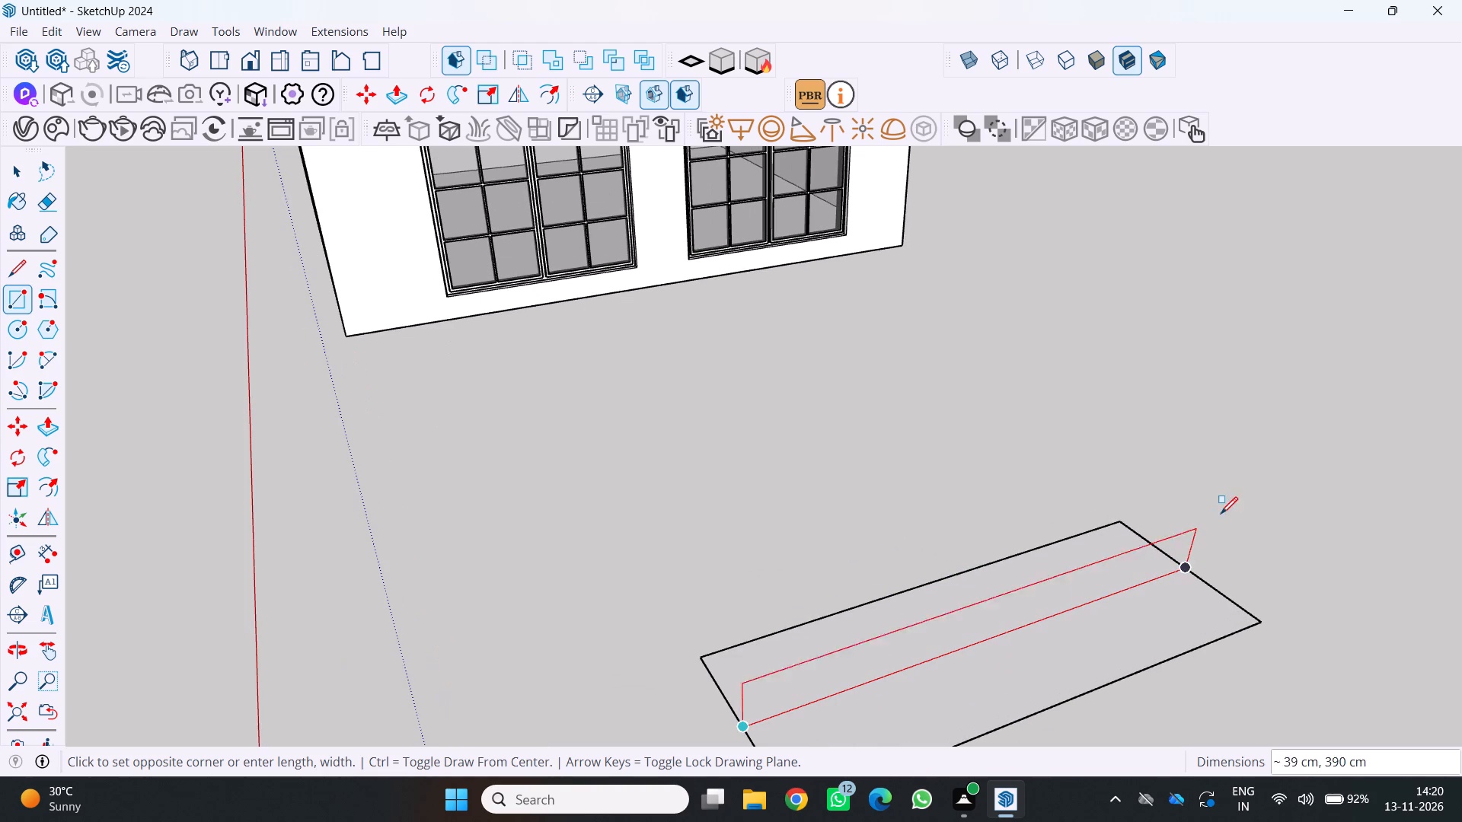
scroll(1167, 503, down, 3)
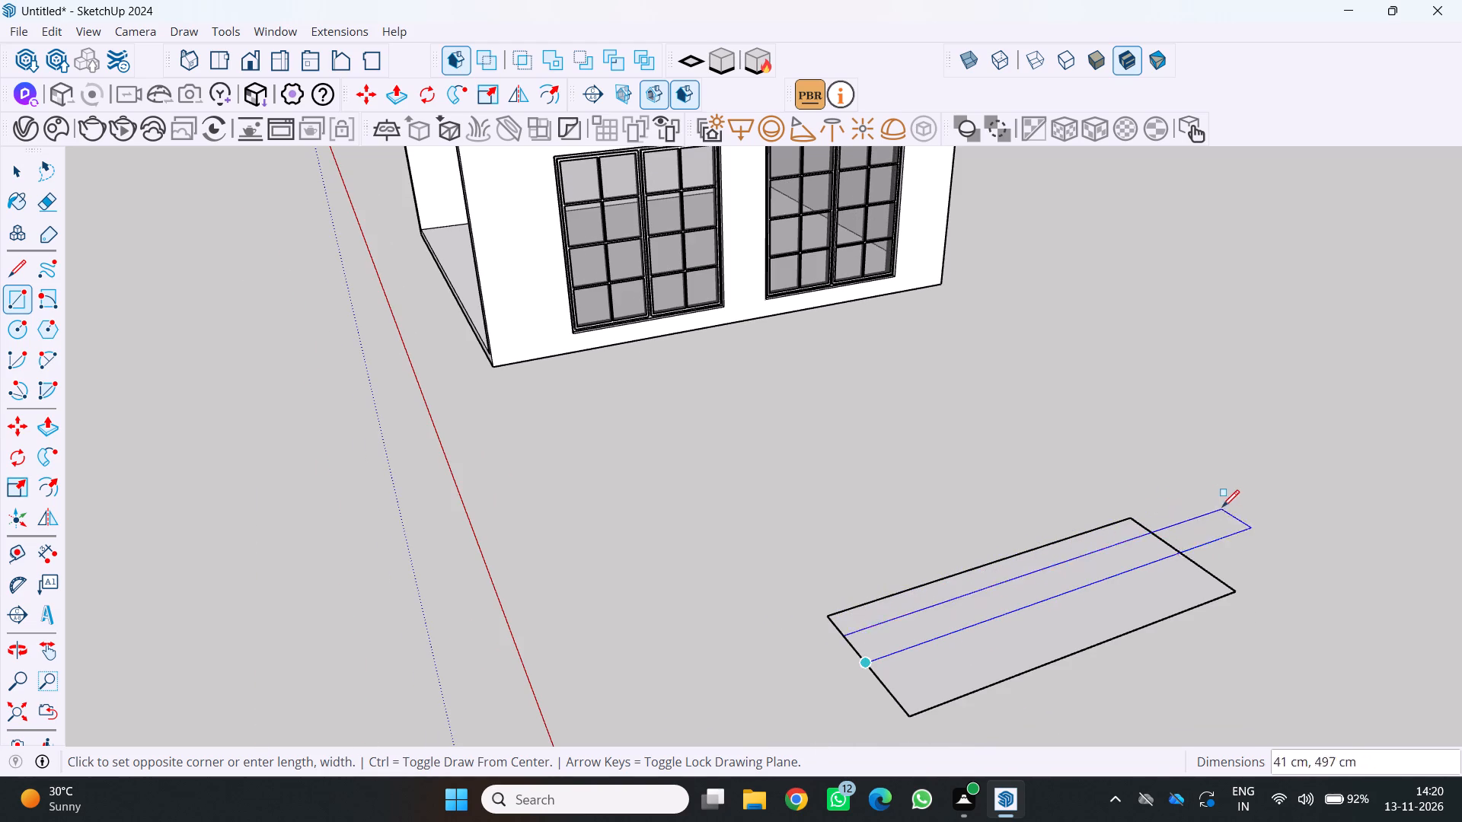
click(1195, 491)
Draw a diagonal upright rectangle about 397 by 79 cm from the centre panel's top corner to the ground rectangle's opposite room-side corner.
scroll(1149, 511, down, 2)
middle_drag(1135, 515, 1093, 515)
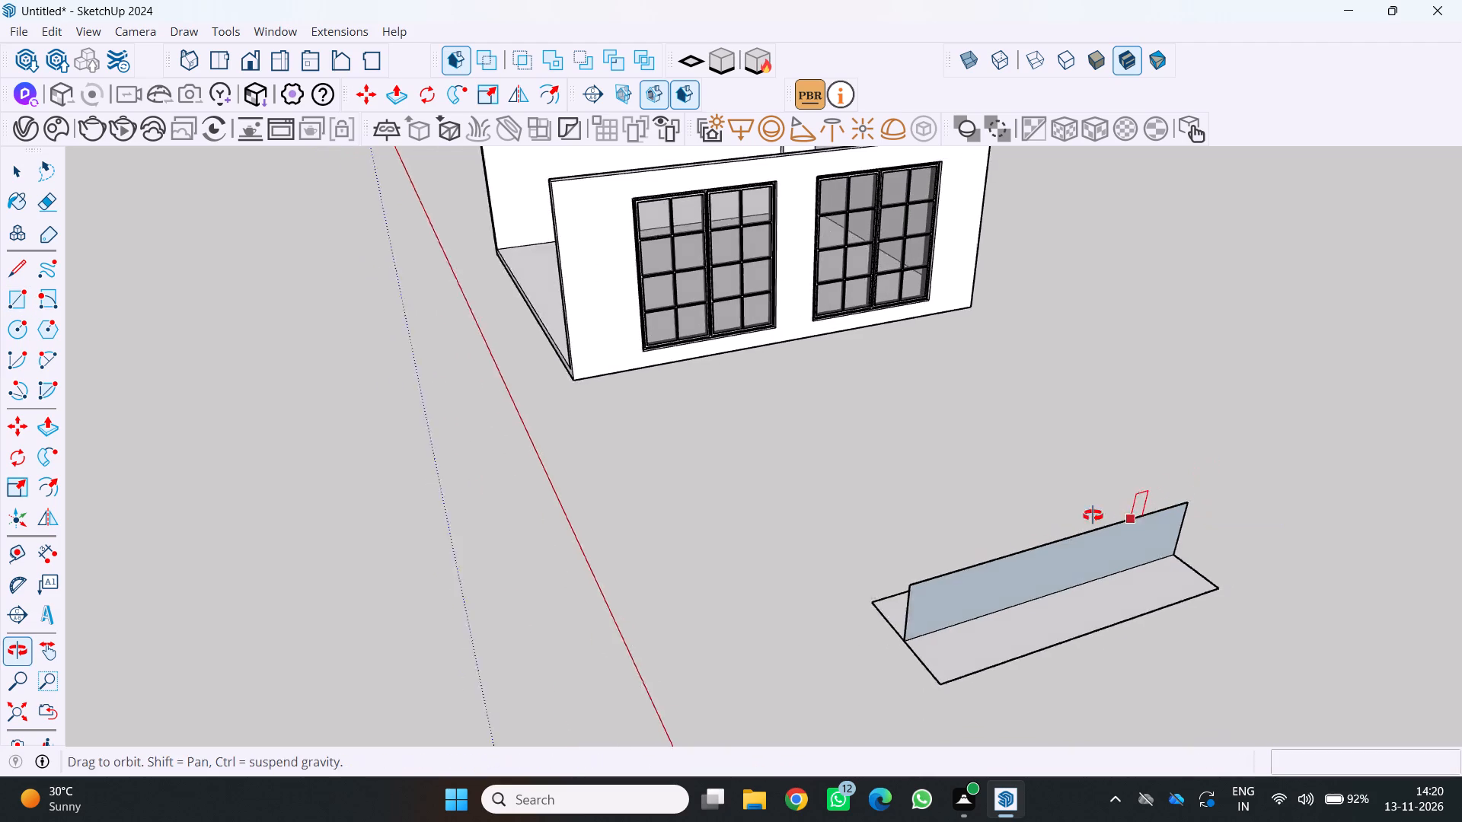
middle_drag(1093, 515, 924, 535)
scroll(896, 528, down, 6)
scroll(969, 601, up, 1)
middle_drag(967, 601, 606, 585)
scroll(604, 584, up, 5)
middle_drag(657, 593, 532, 526)
scroll(591, 551, down, 3)
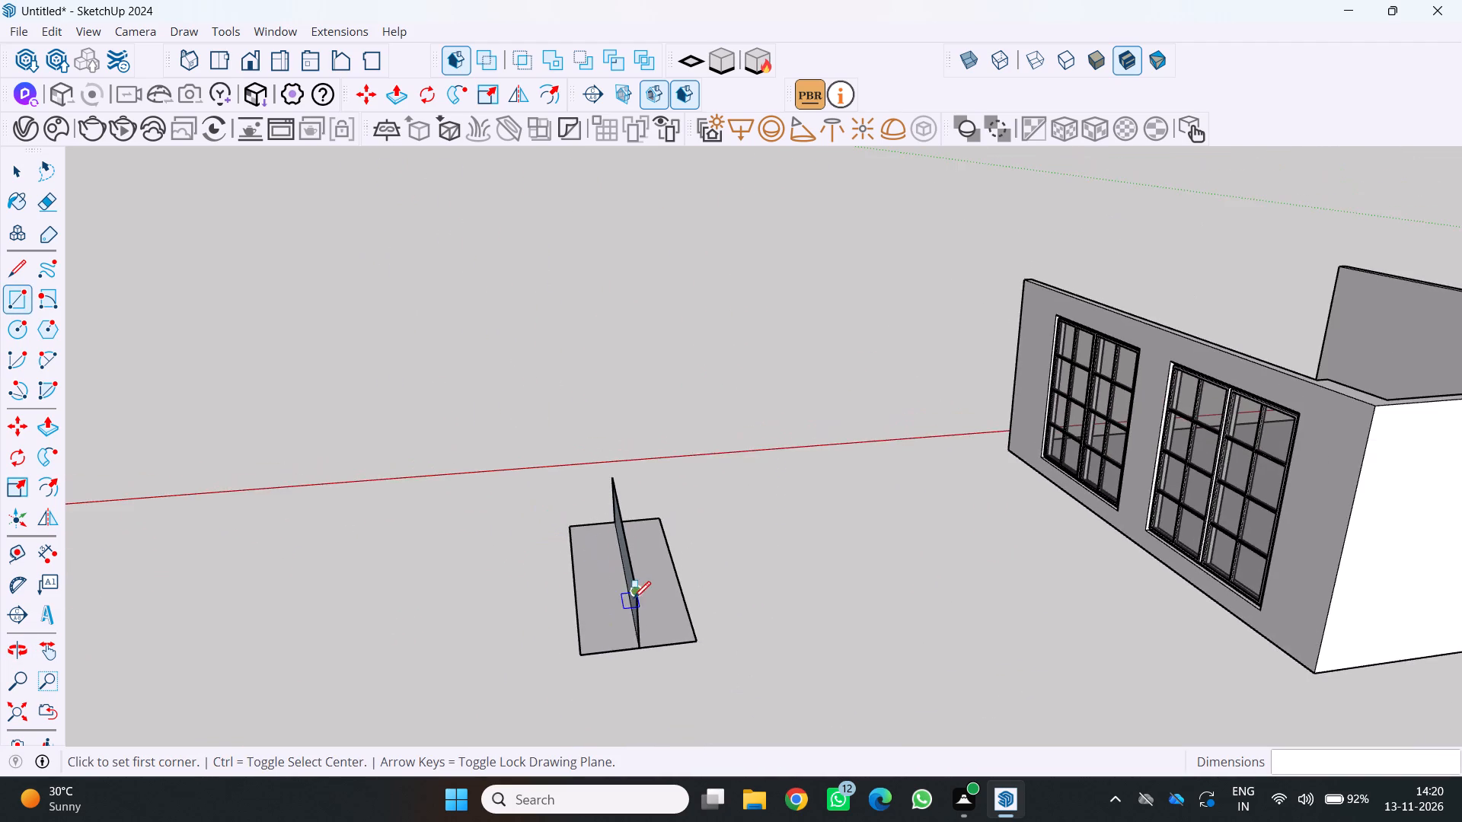
middle_drag(614, 602, 530, 594)
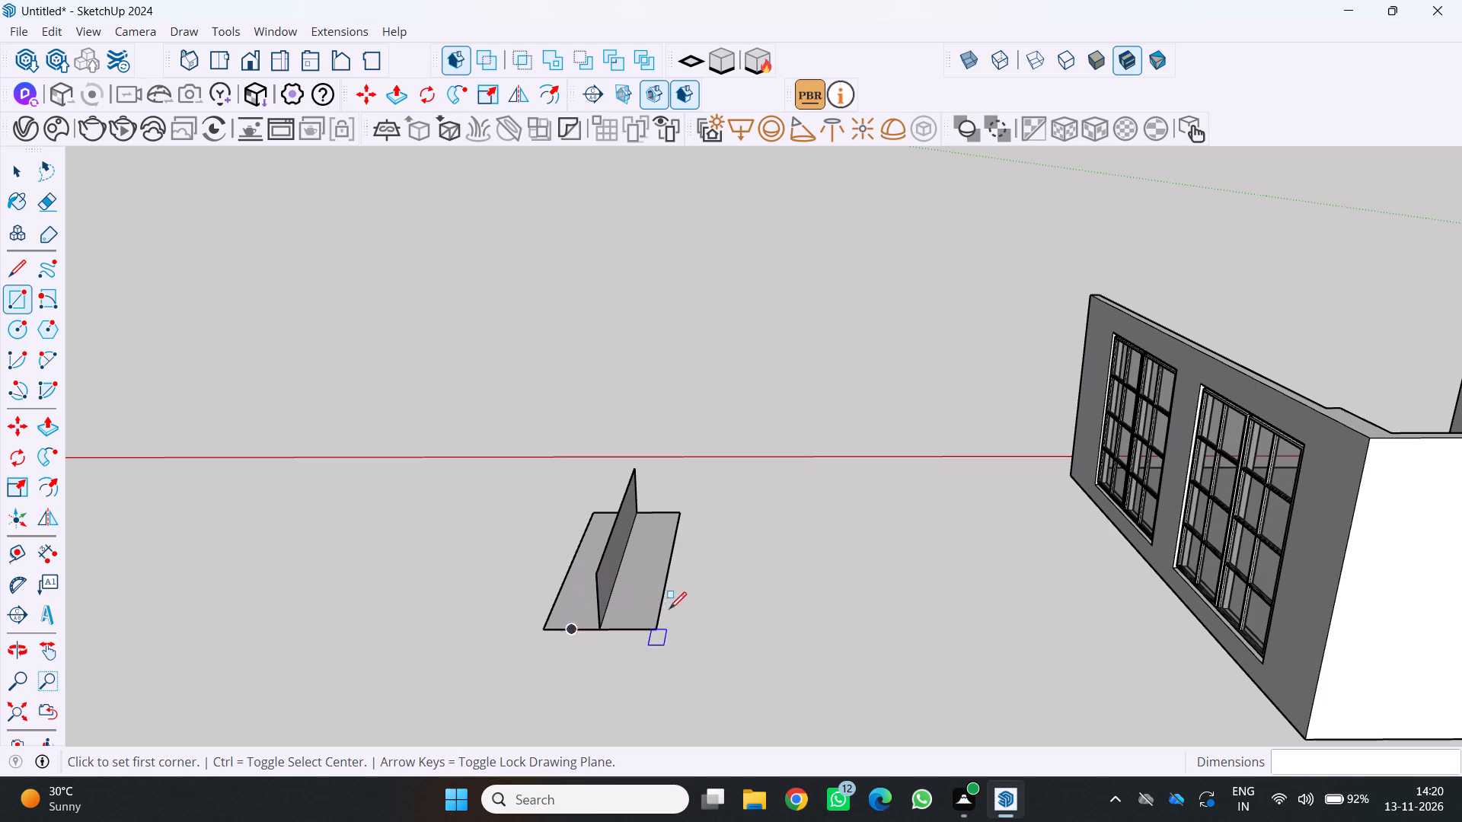
scroll(656, 613, down, 1)
middle_drag(646, 620, 398, 590)
scroll(398, 590, up, 1)
scroll(552, 552, up, 3)
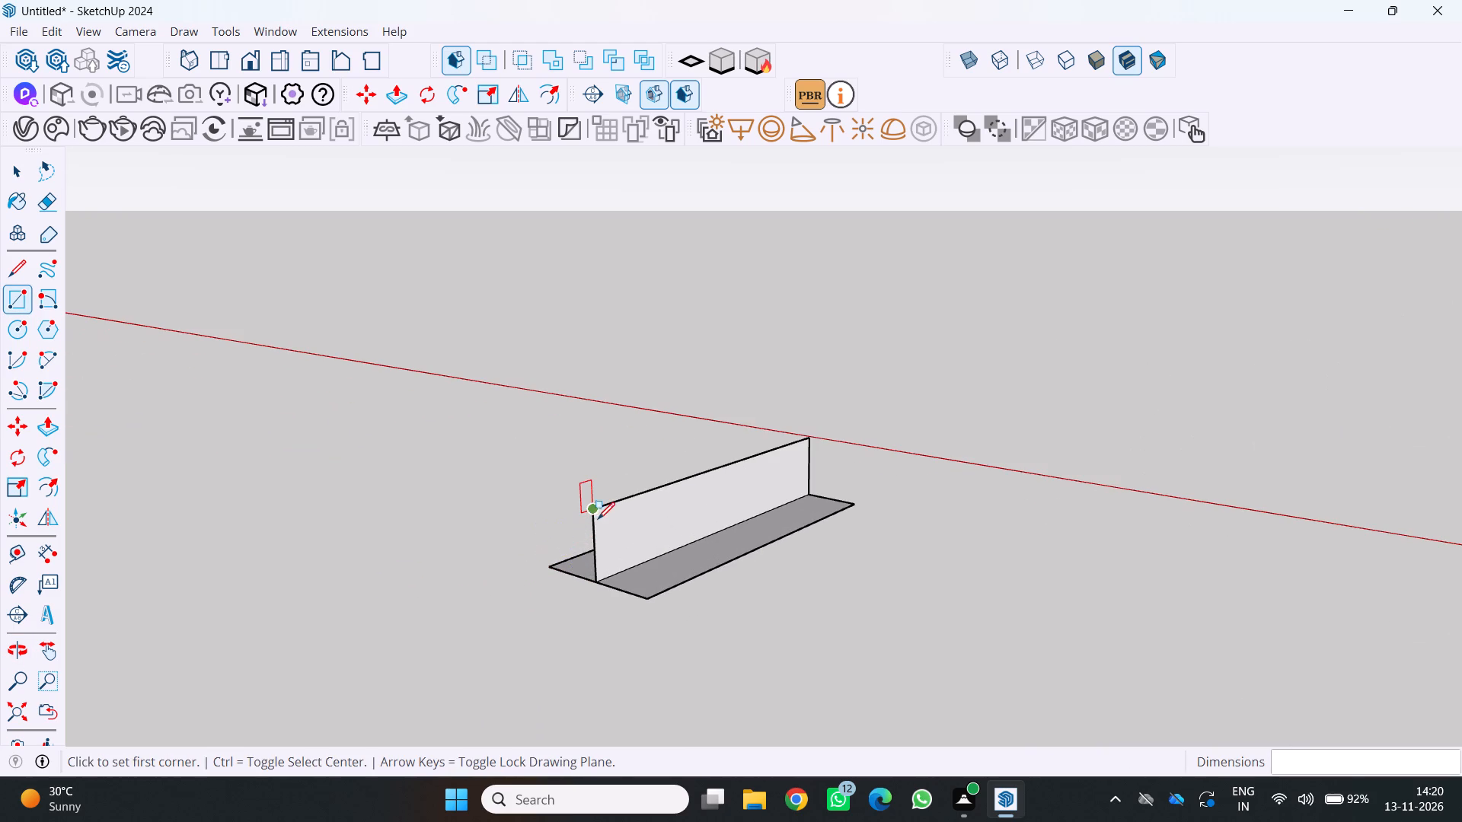
click(594, 513)
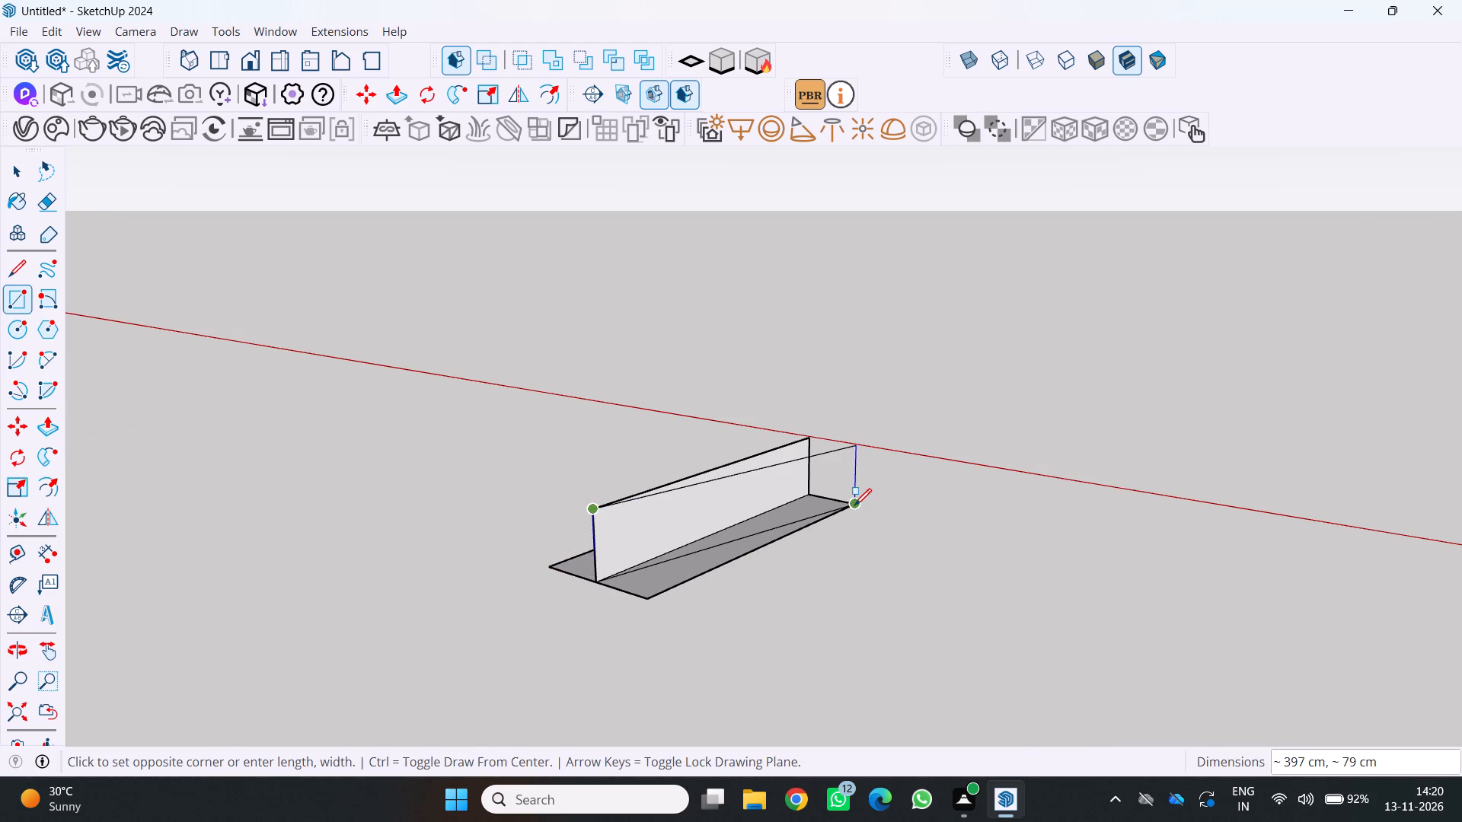
click(854, 505)
Draw a matching diagonal upright rectangle about 397 by 79 cm from the same top corner to the ground rectangle's outer far corner.
scroll(717, 578, down, 1)
middle_drag(726, 588, 1200, 561)
scroll(775, 574, up, 2)
middle_drag(780, 581, 1167, 597)
click(1014, 460)
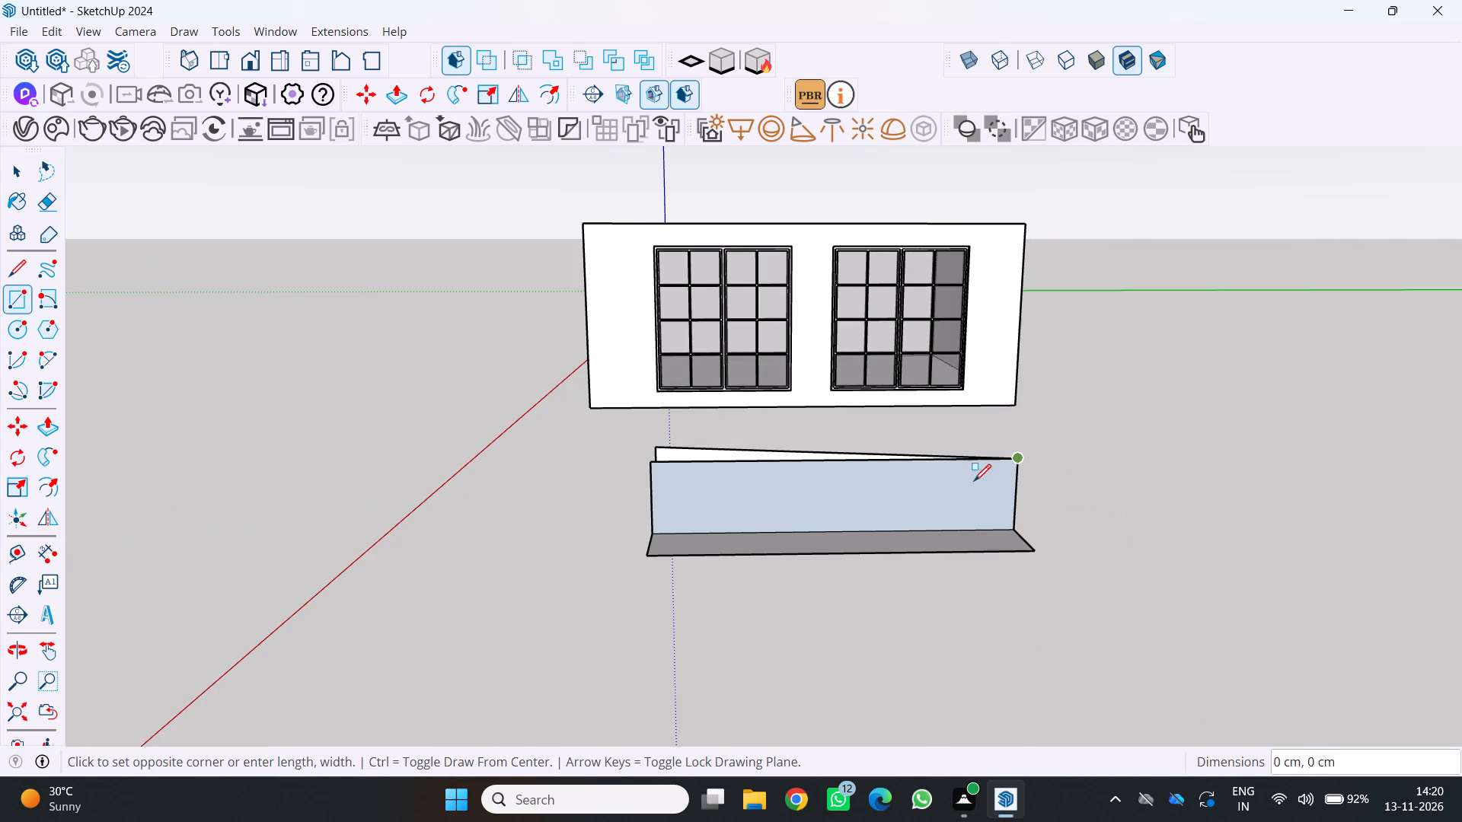
click(643, 557)
Draw an upright rectangle 145 cm wide and about 50 cm high above the top corners at the wide end of the diagonal panels.
scroll(633, 577, down, 2)
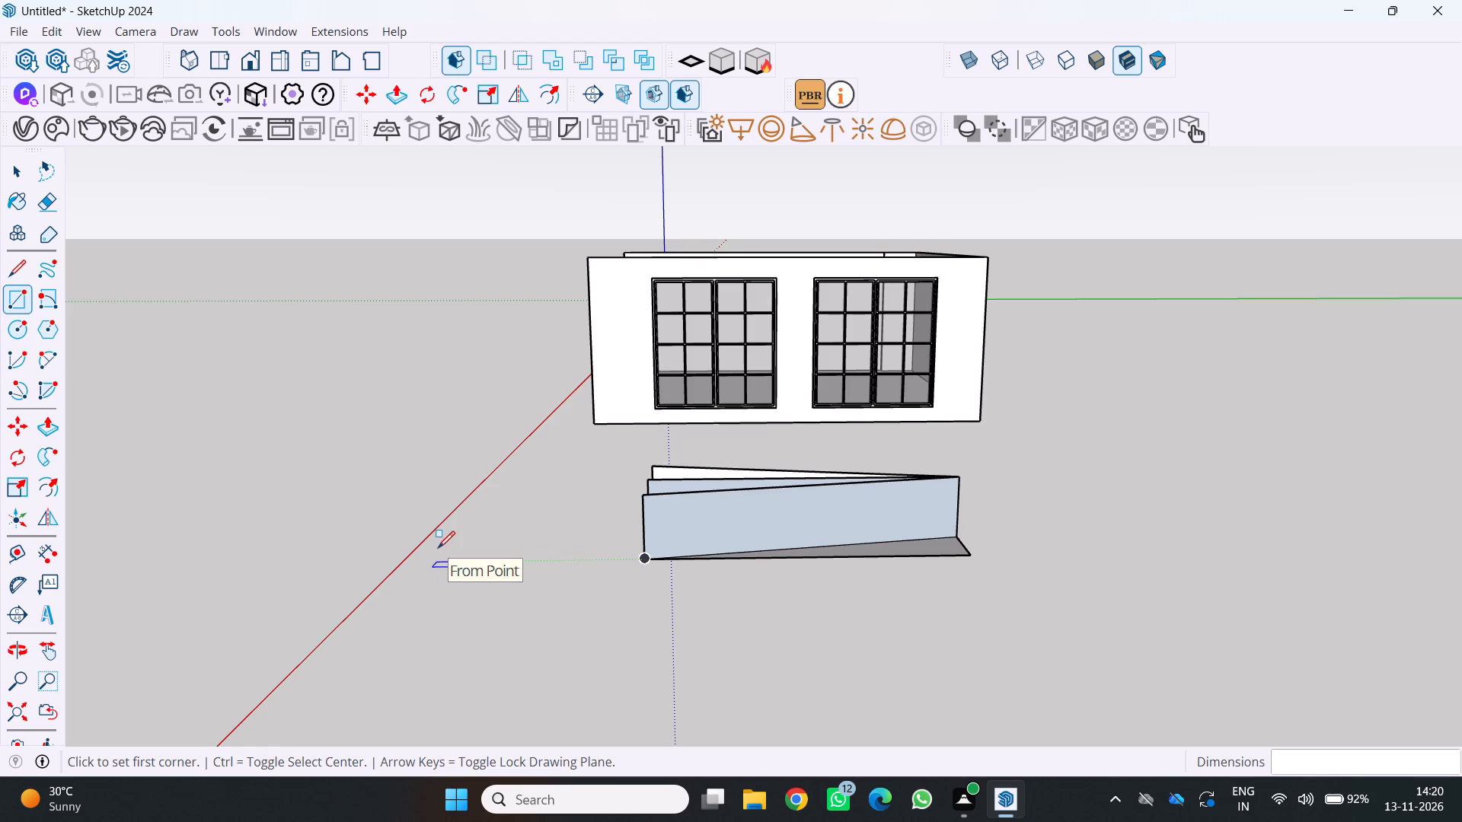
middle_drag(637, 562, 803, 572)
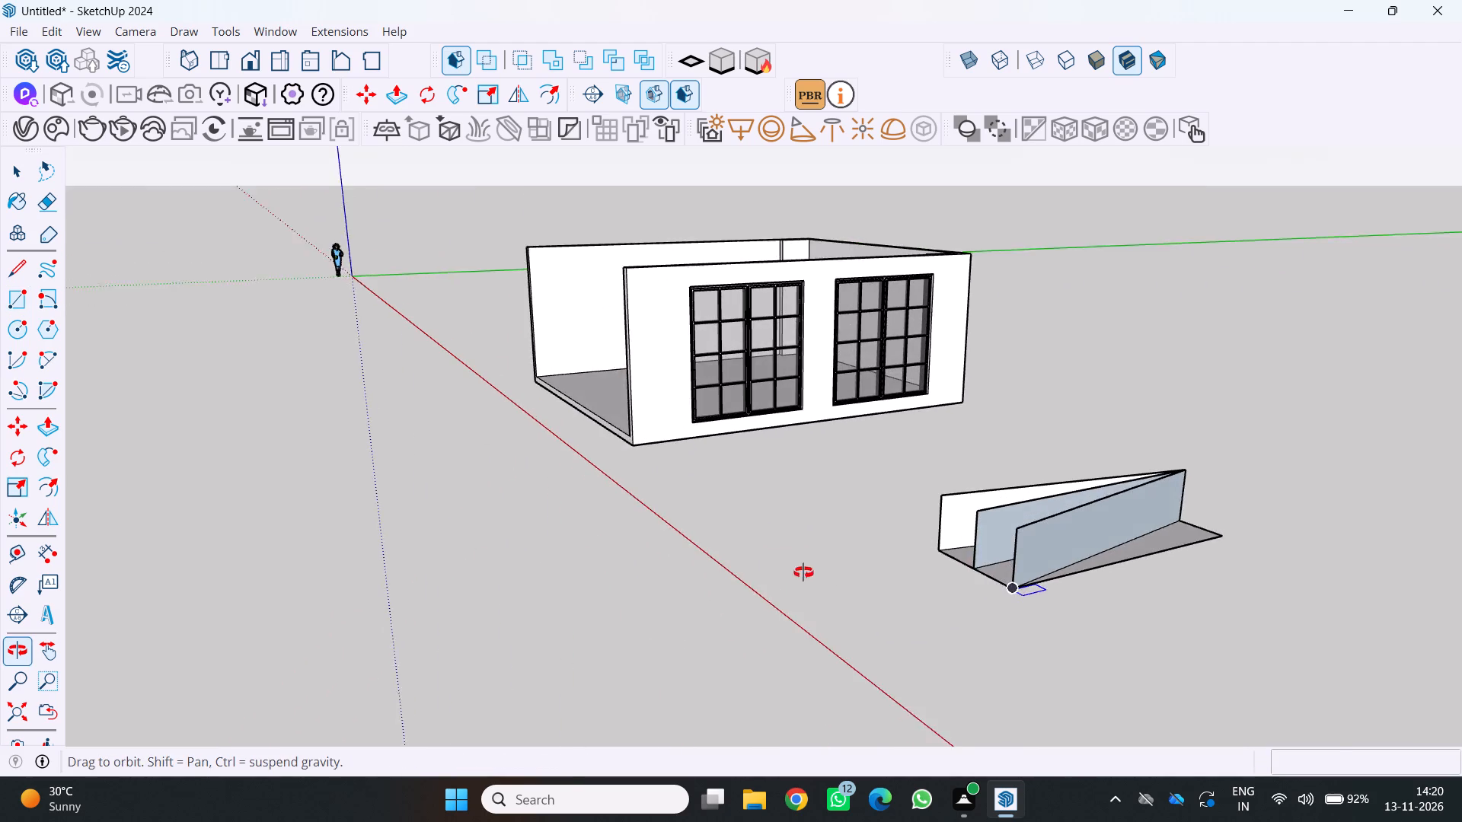
middle_drag(803, 572, 797, 566)
middle_drag(913, 557, 797, 658)
scroll(749, 631, down, 4)
scroll(743, 635, up, 3)
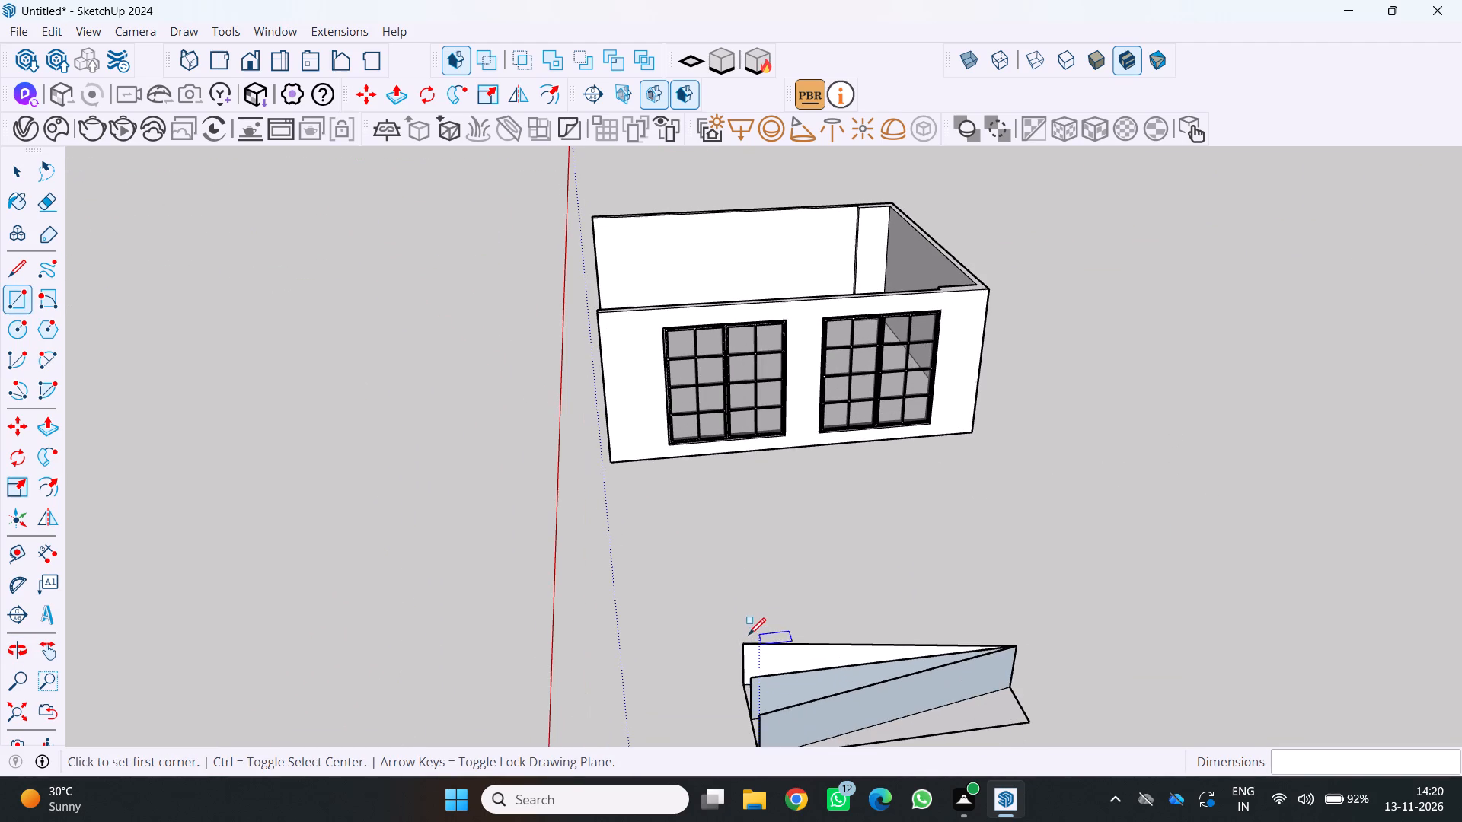
click(742, 645)
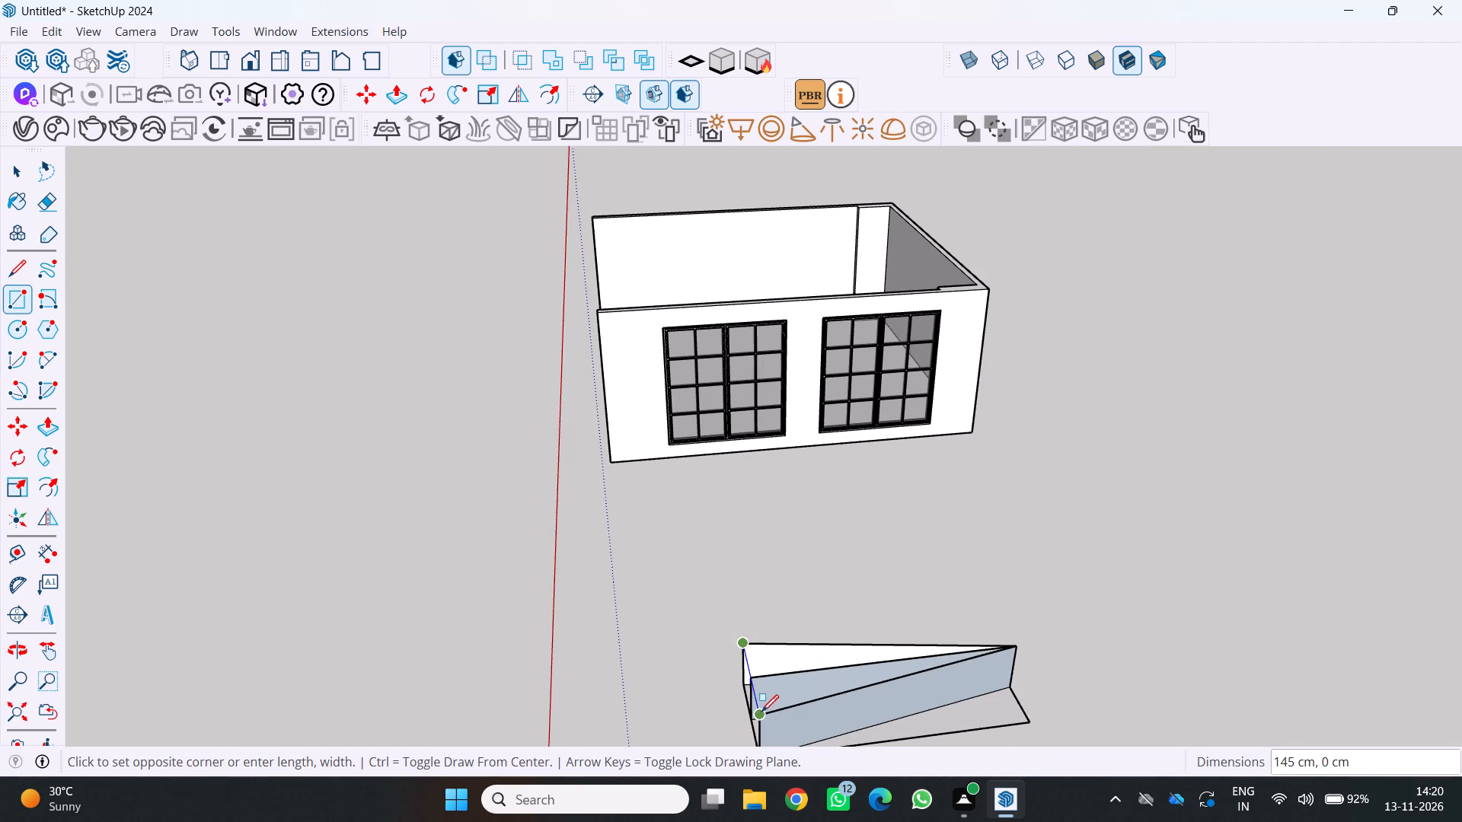
click(761, 717)
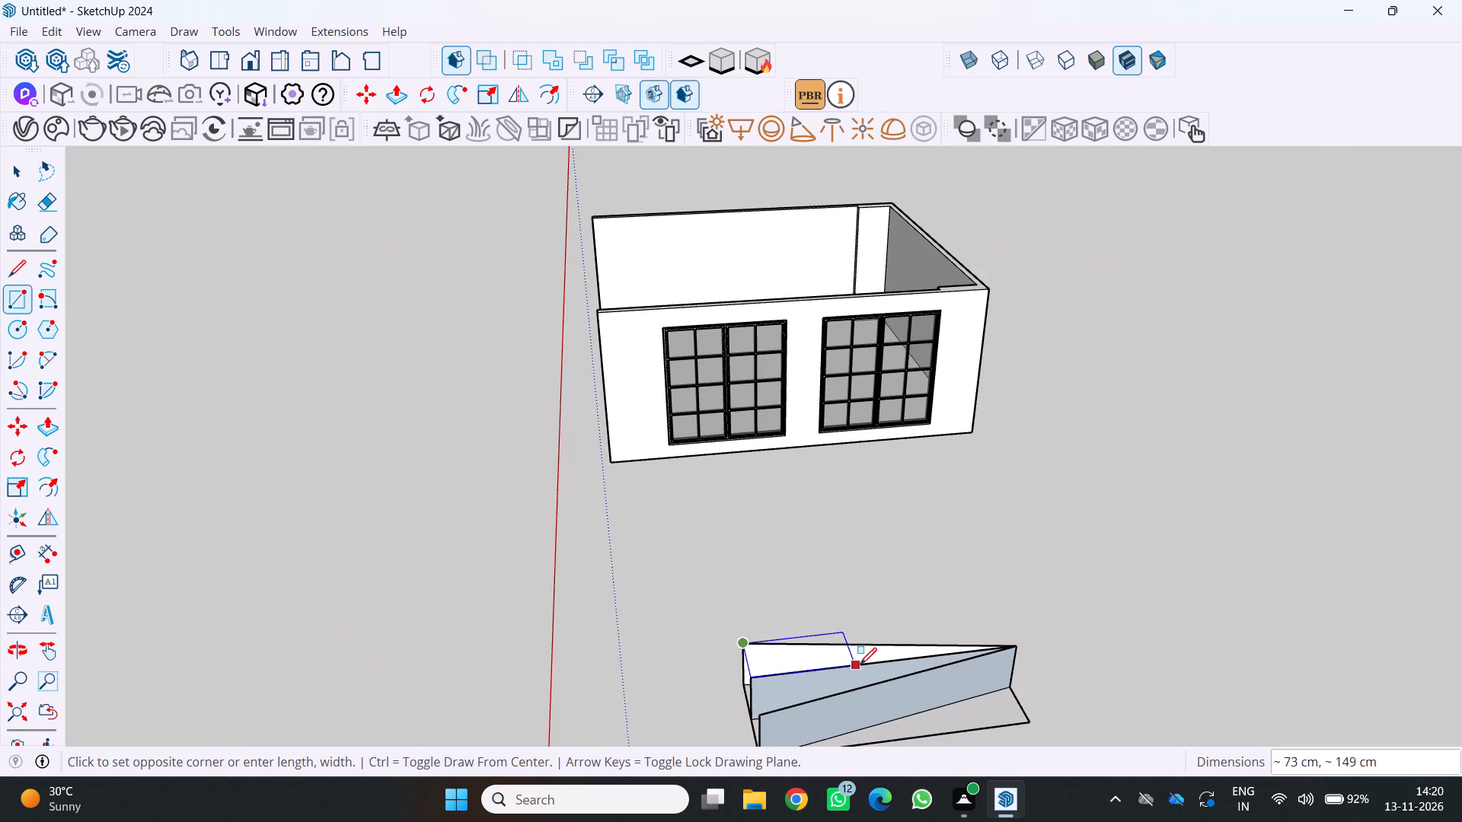
click(774, 687)
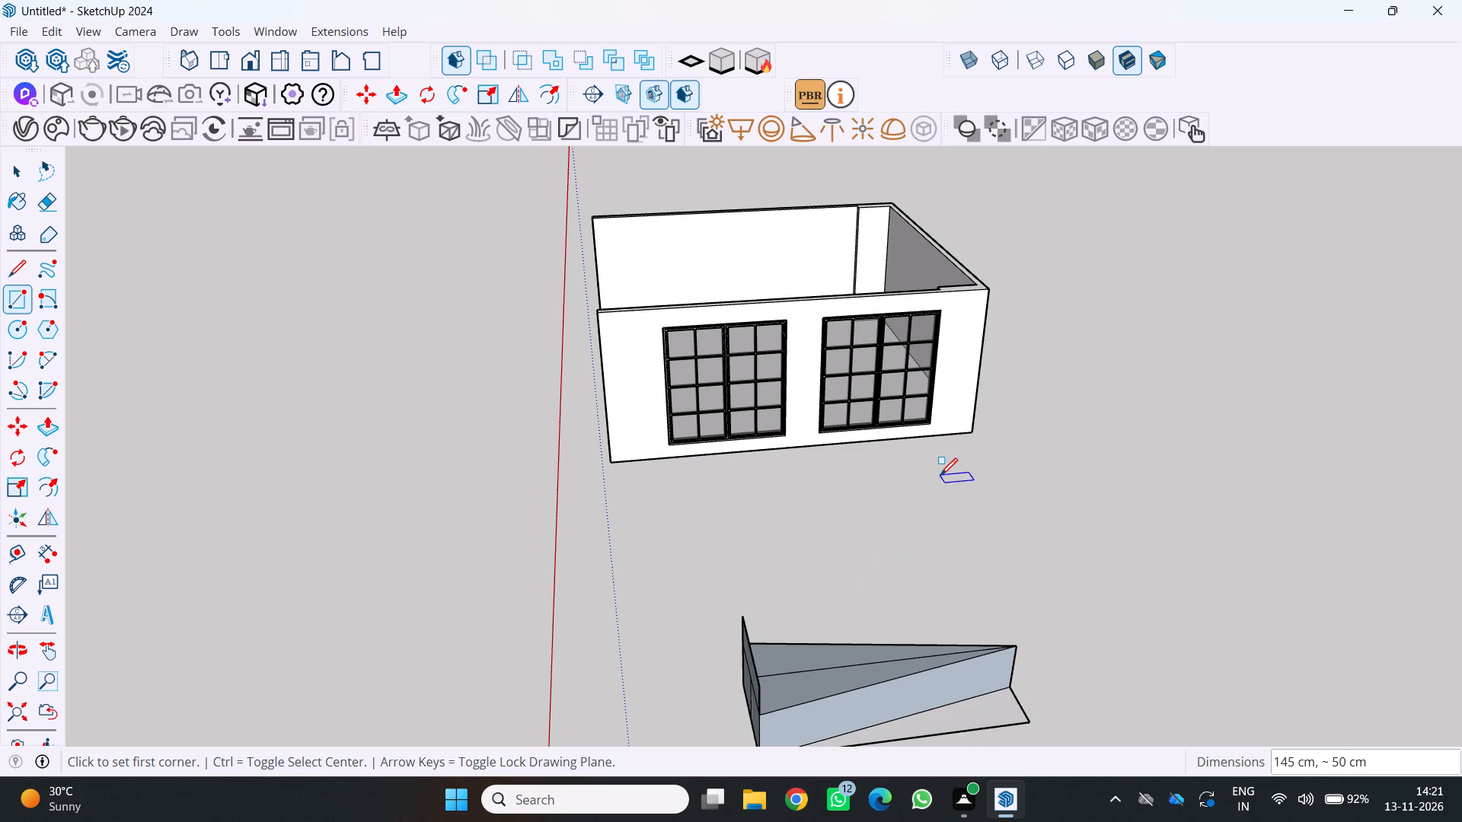
Draw an upright rectangle about 397 by 50 cm on top of the outer diagonal panel, from the raised end to the meeting point.
scroll(999, 447, down, 1)
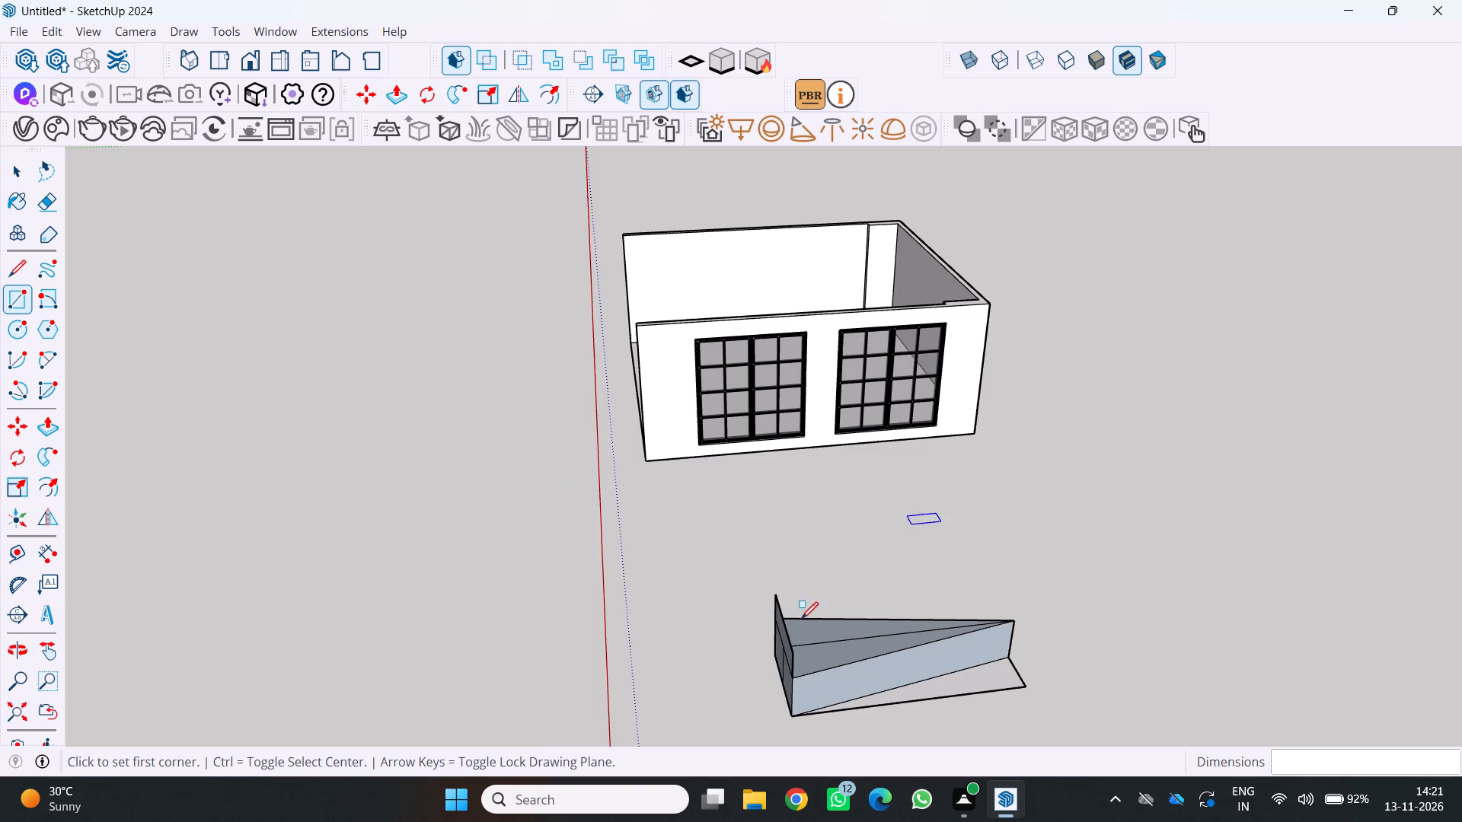
scroll(512, 820, up, 3)
scroll(703, 690, up, 2)
middle_drag(737, 656, 460, 568)
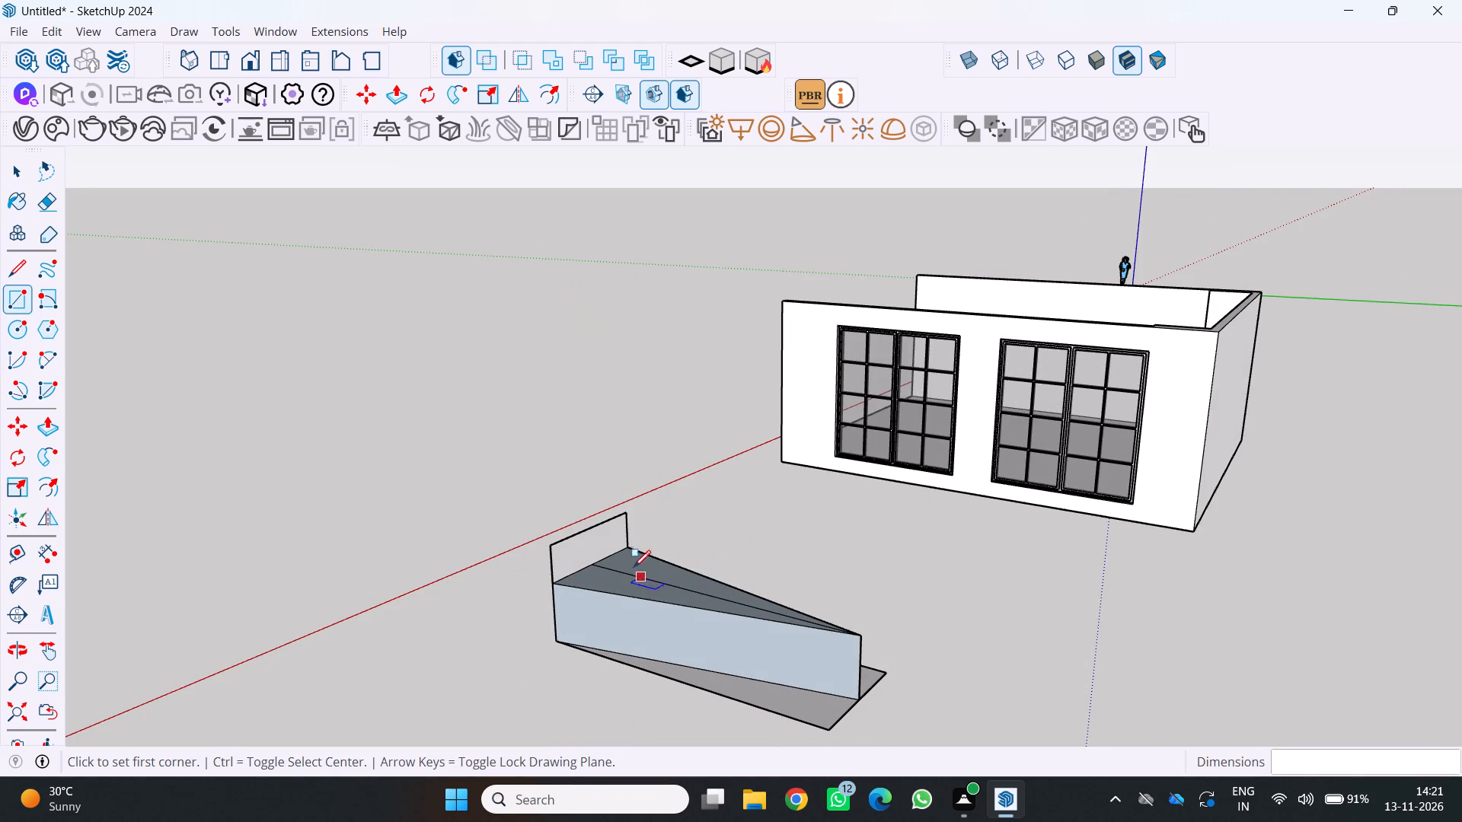
scroll(614, 549, up, 1)
click(544, 546)
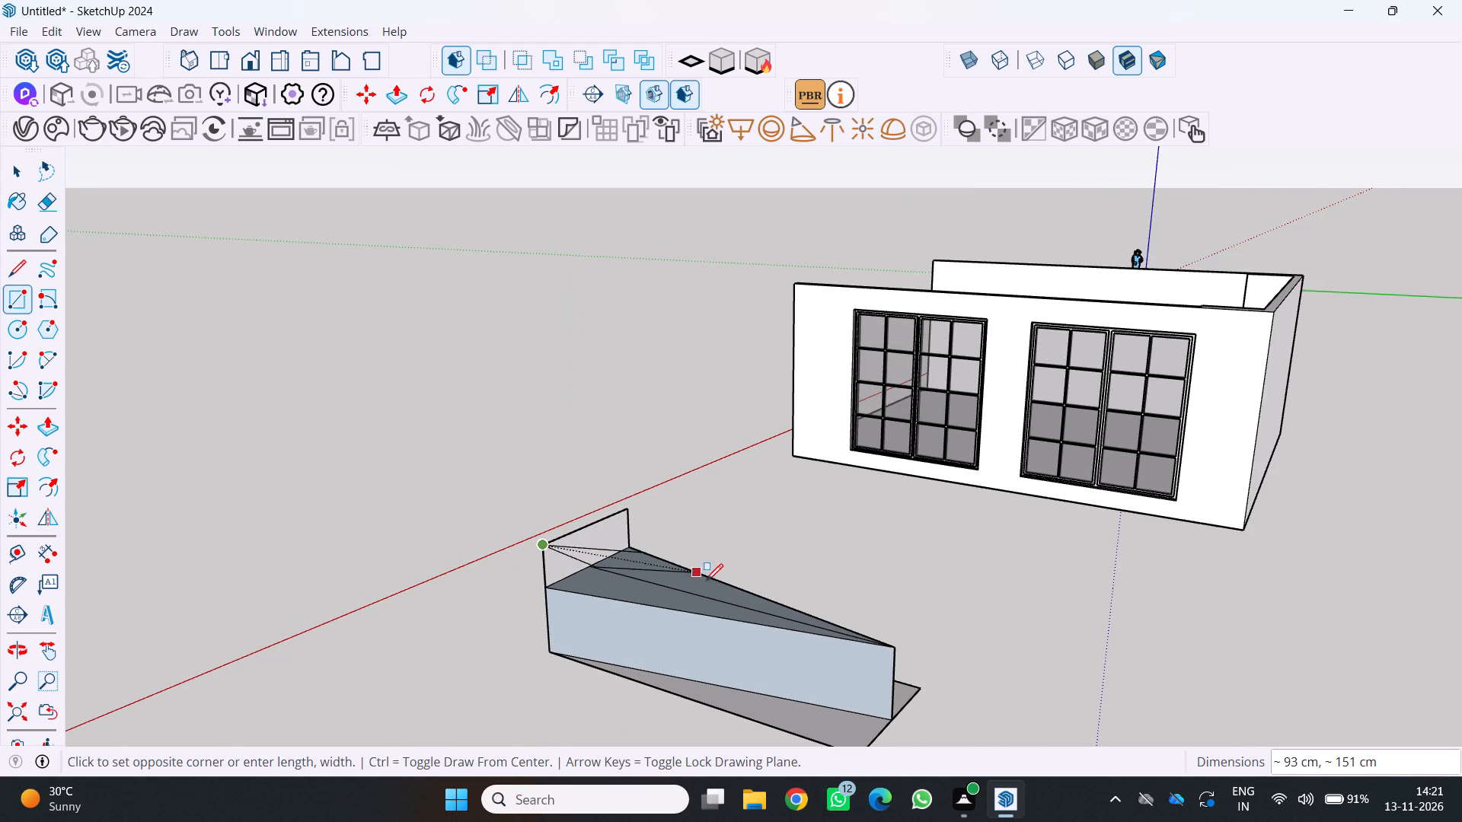
click(893, 645)
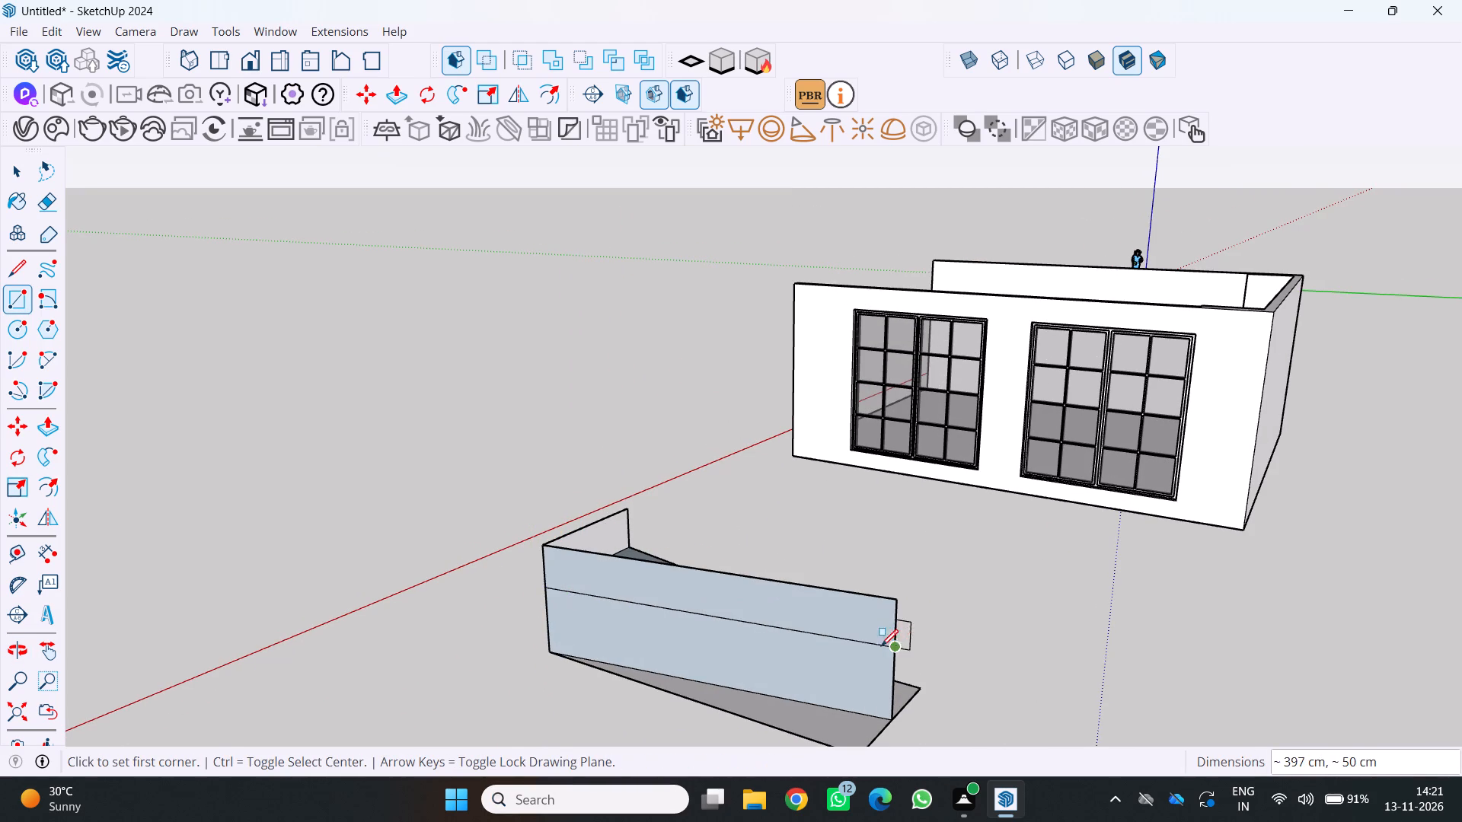
Draw an upright rectangle about 397 by 50 cm on top of the room-side diagonal panel, from the raised end to the meeting point.
scroll(855, 645, down, 3)
middle_drag(827, 630, 360, 645)
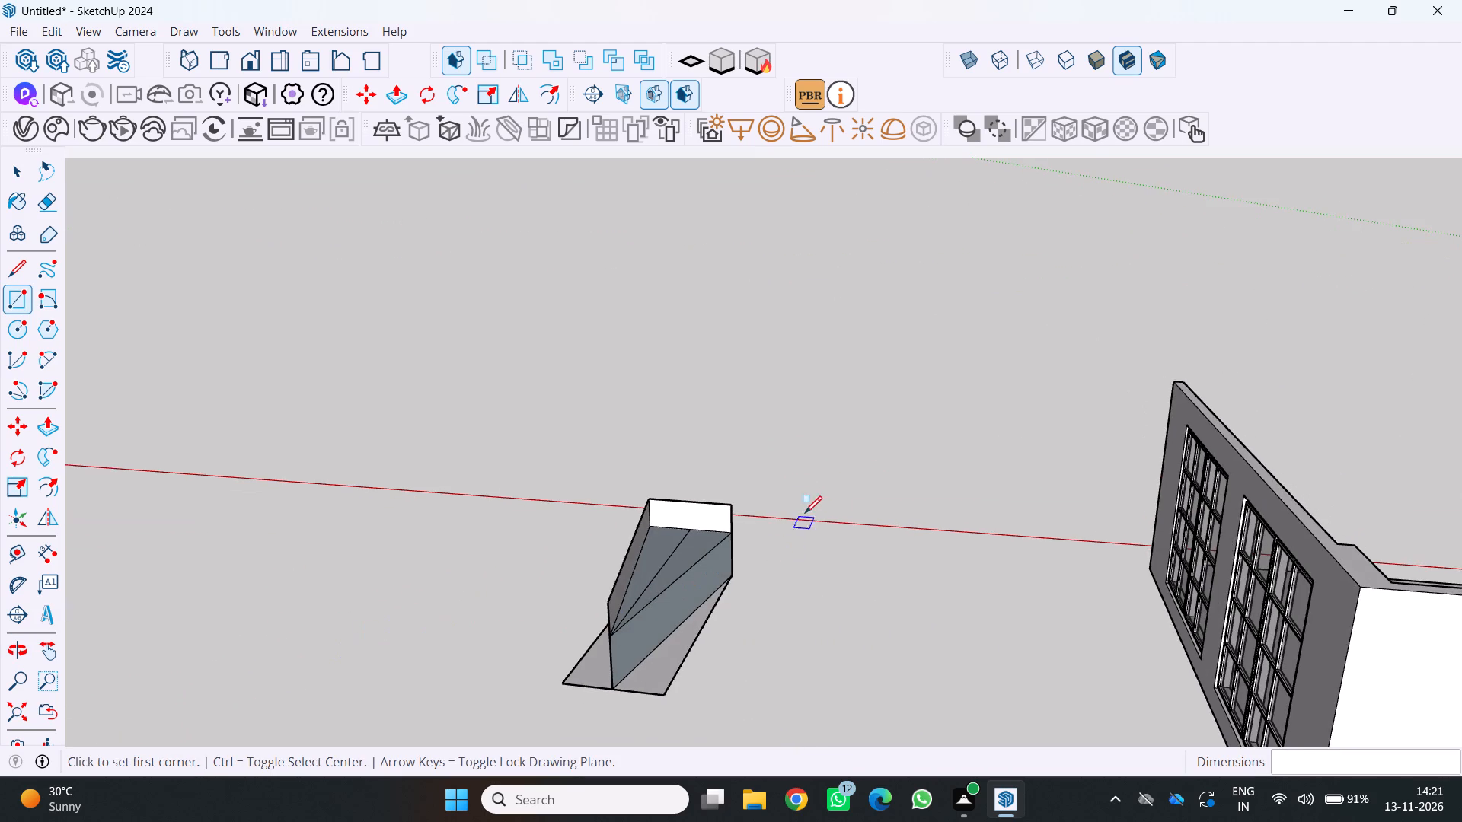
scroll(797, 510, up, 3)
click(717, 502)
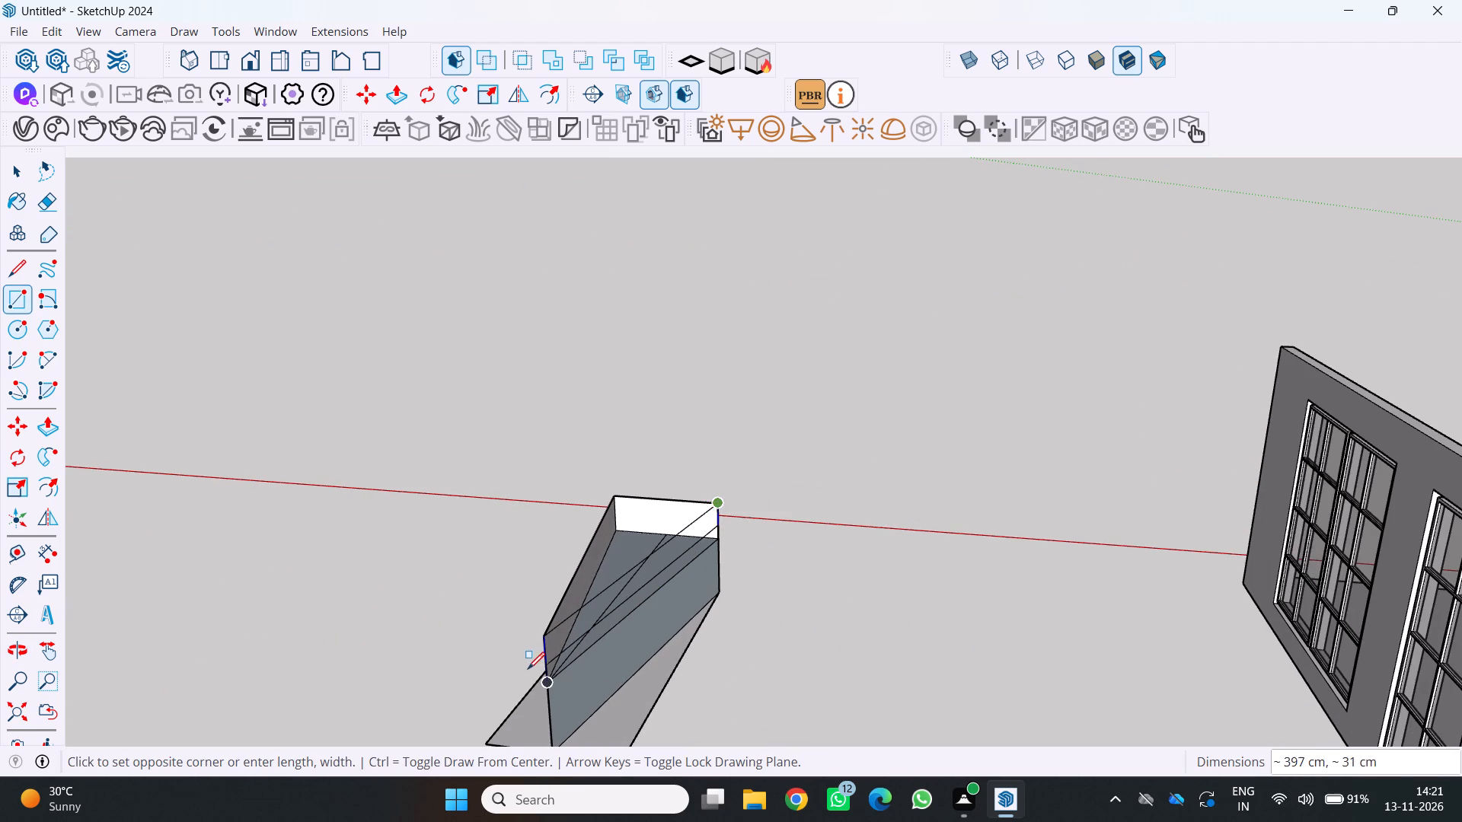
click(547, 680)
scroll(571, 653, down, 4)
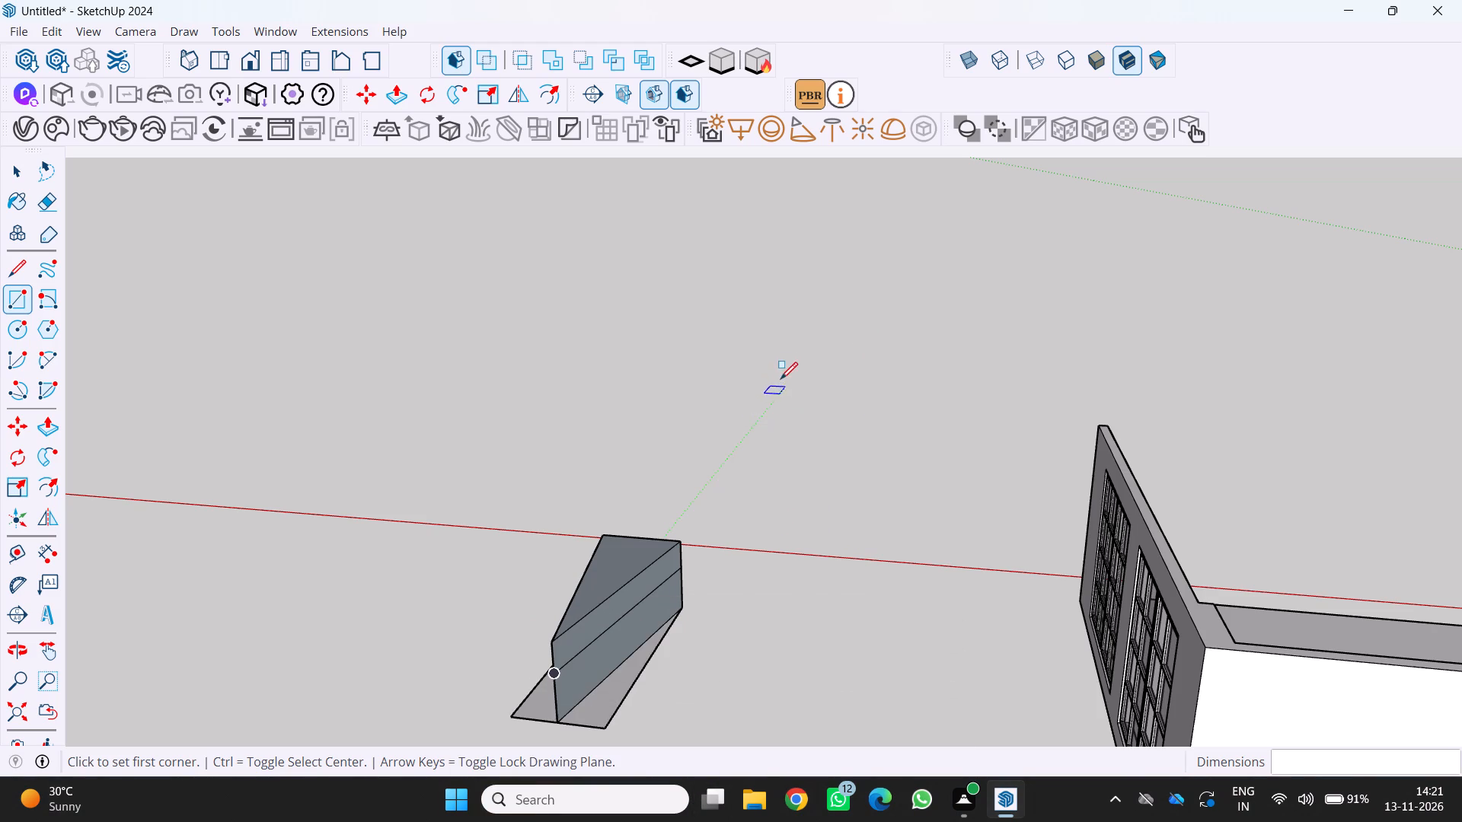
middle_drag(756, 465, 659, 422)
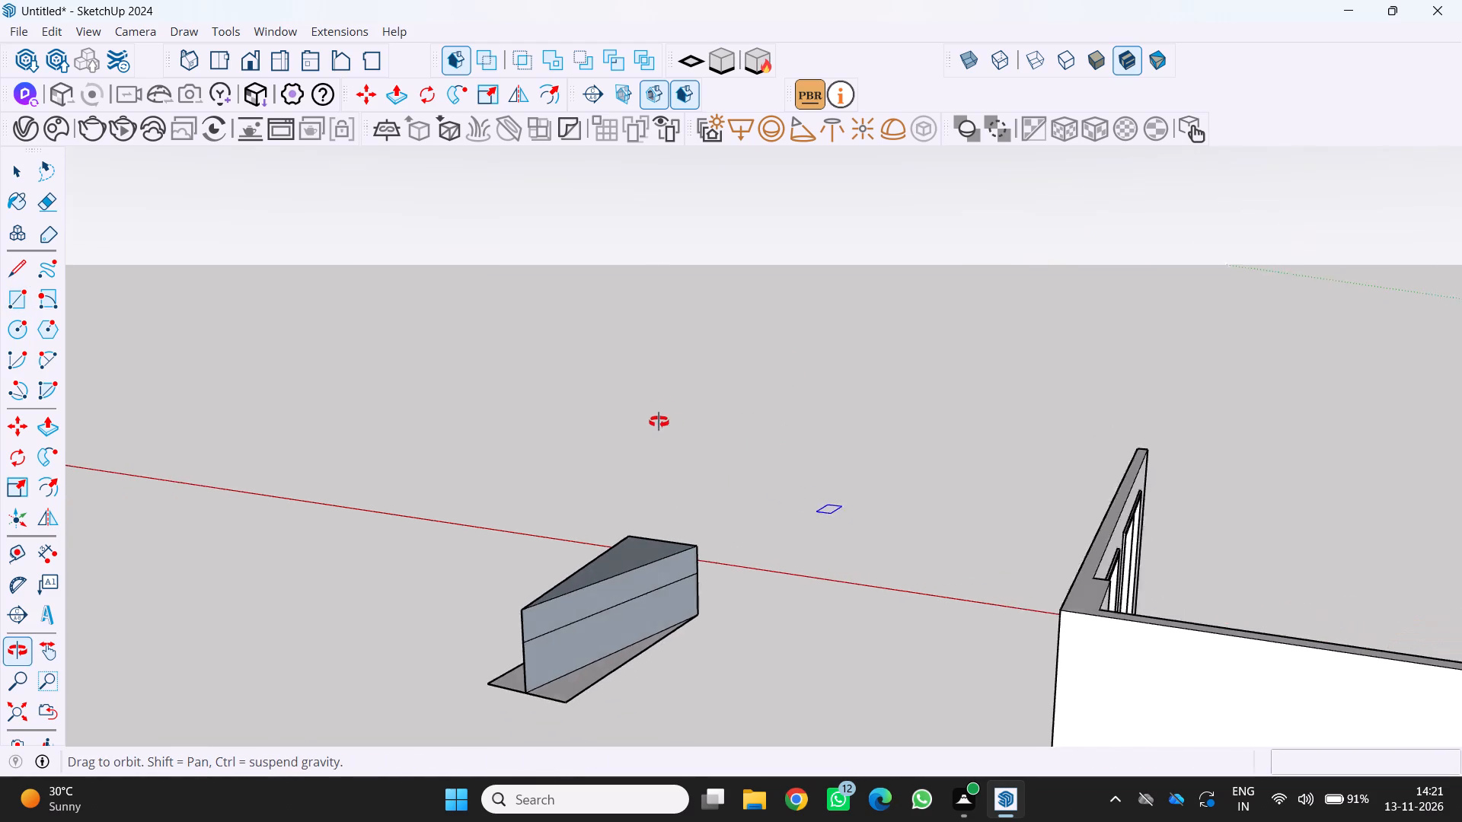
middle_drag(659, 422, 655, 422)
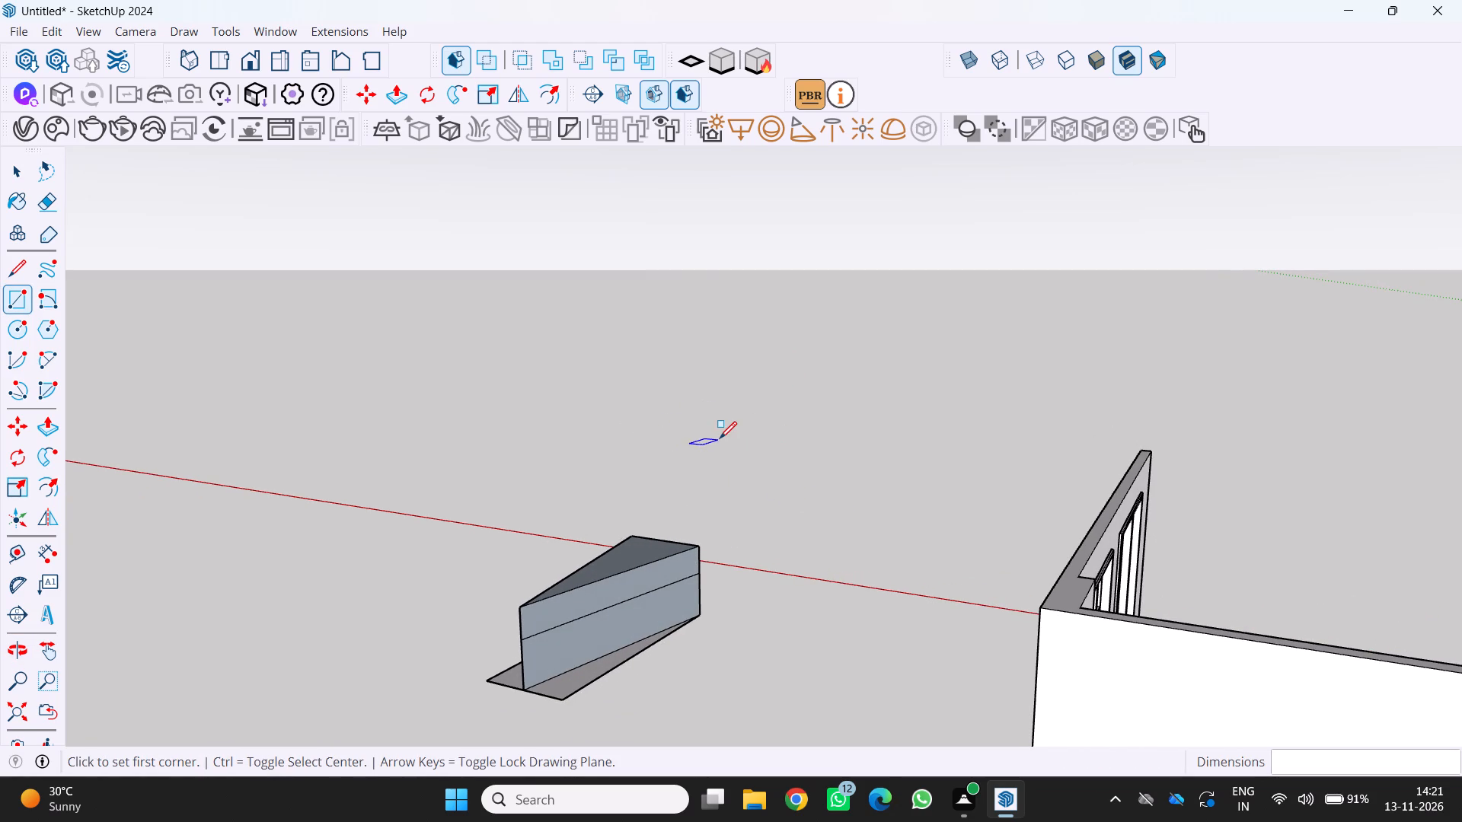
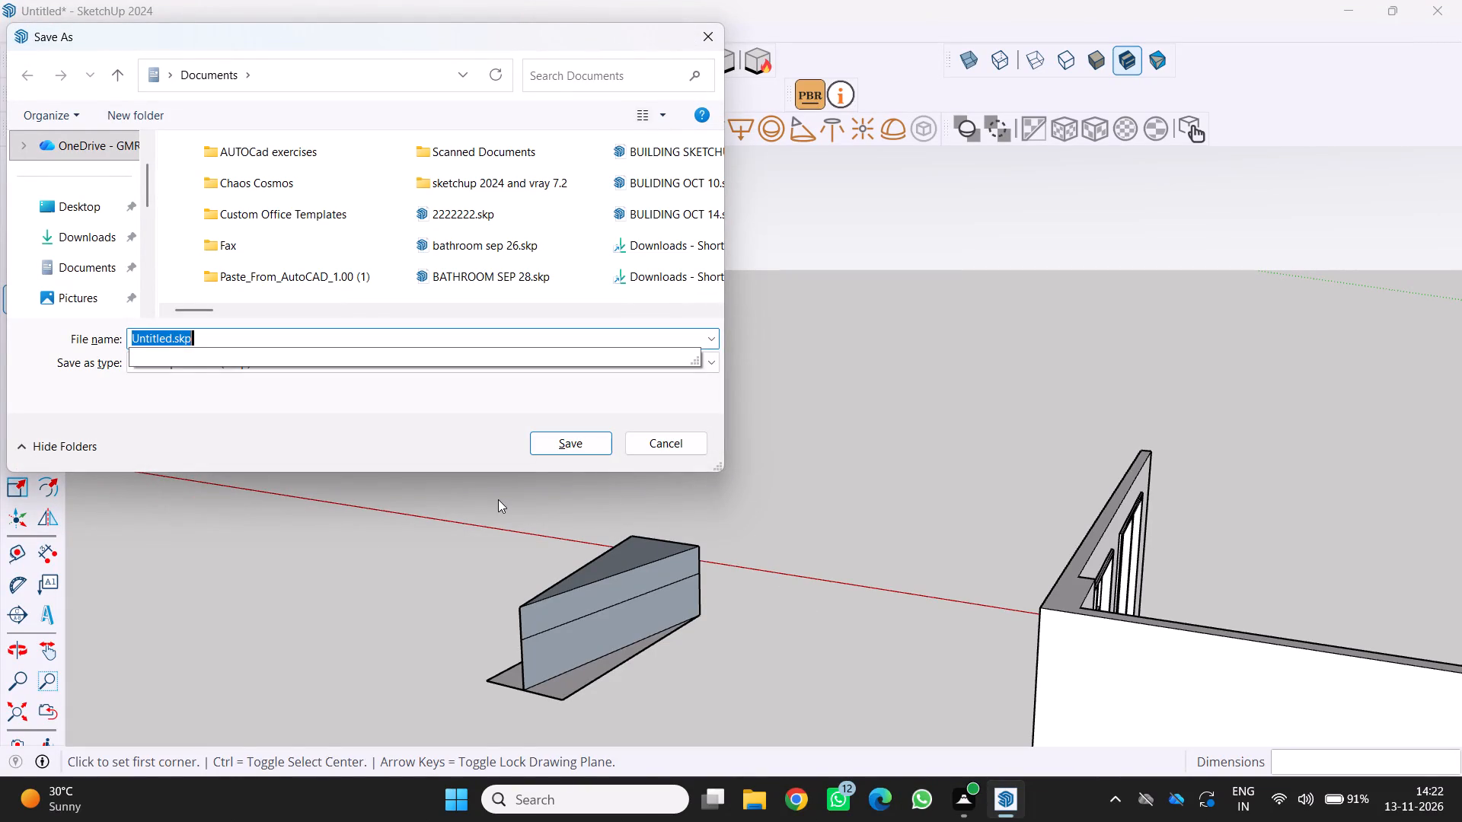
Save the untitled model in the Documents folder as a SketchUp file named "TEJA...".
key(BackSpace)
key(BackSpace)
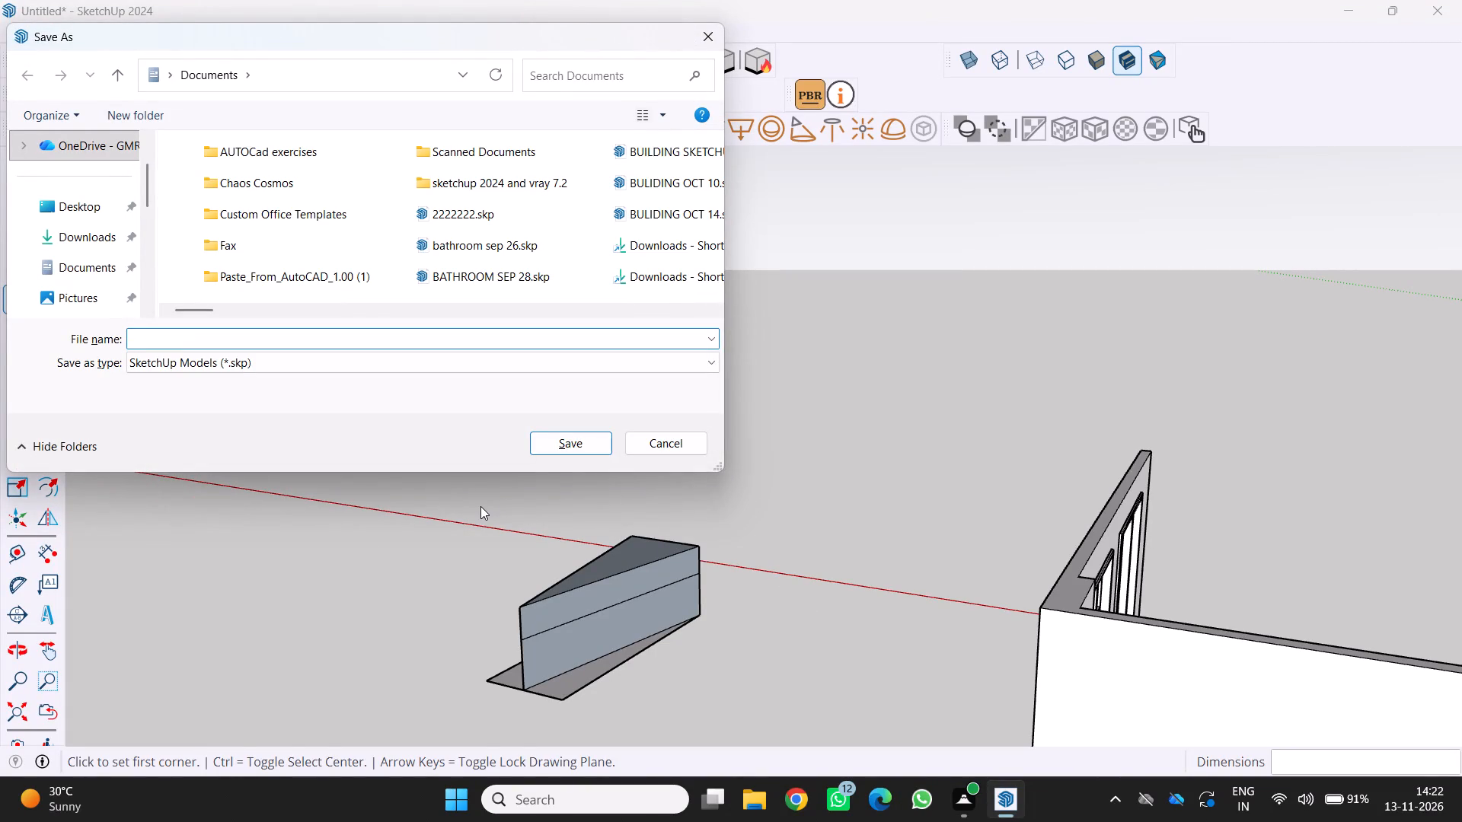
text(TEJA)
text(...)
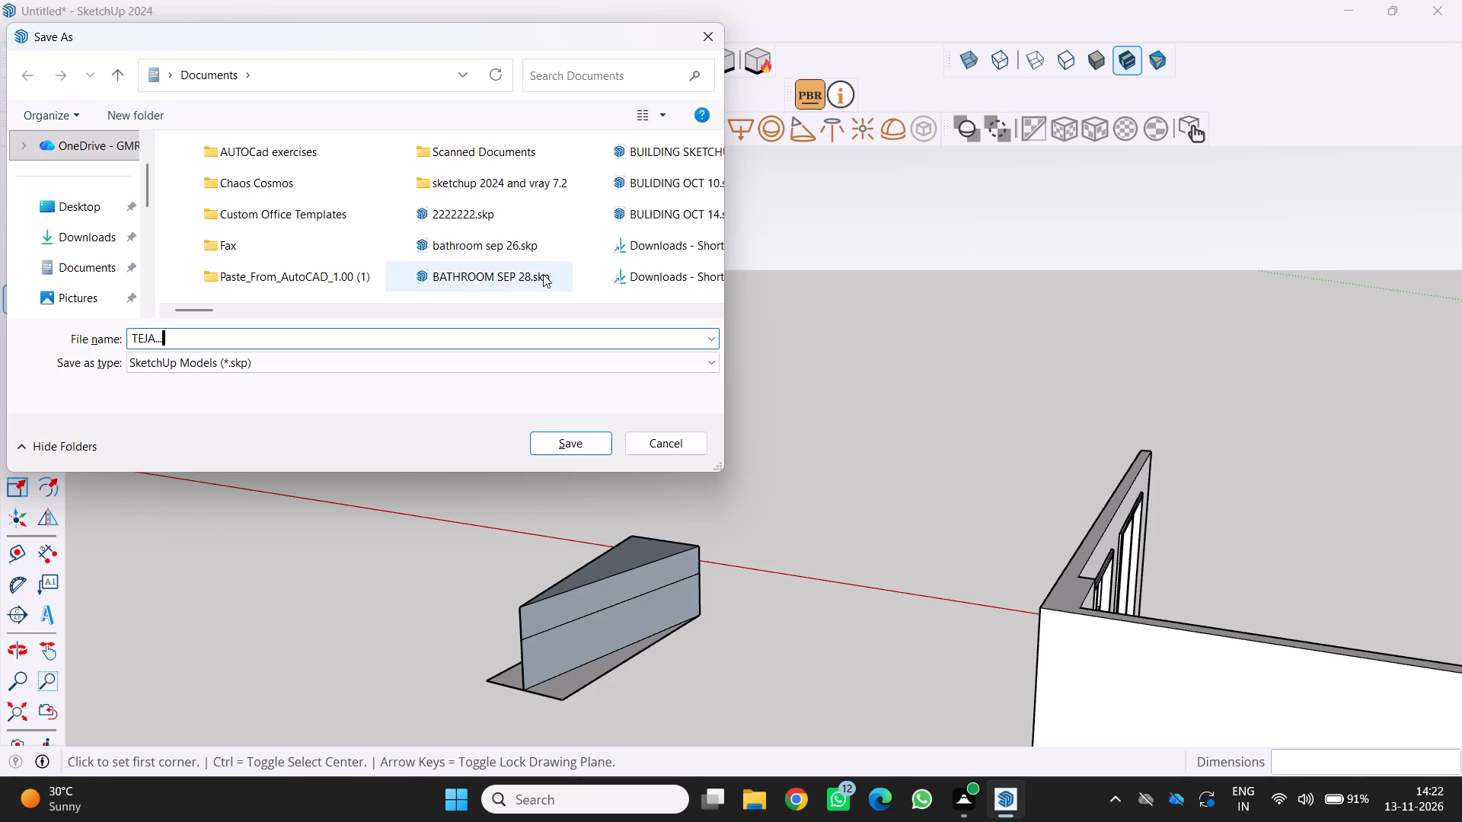
click(564, 450)
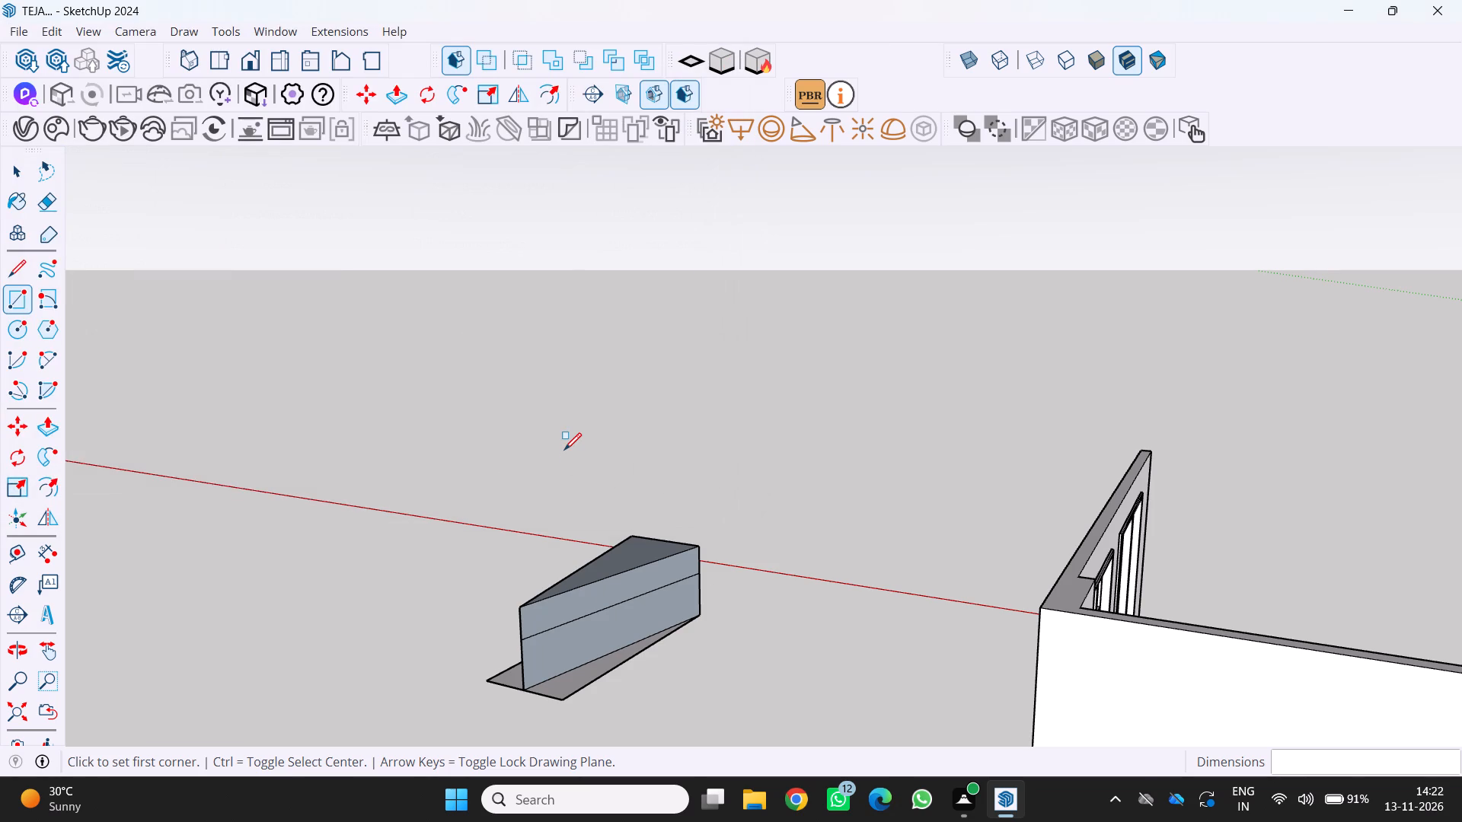
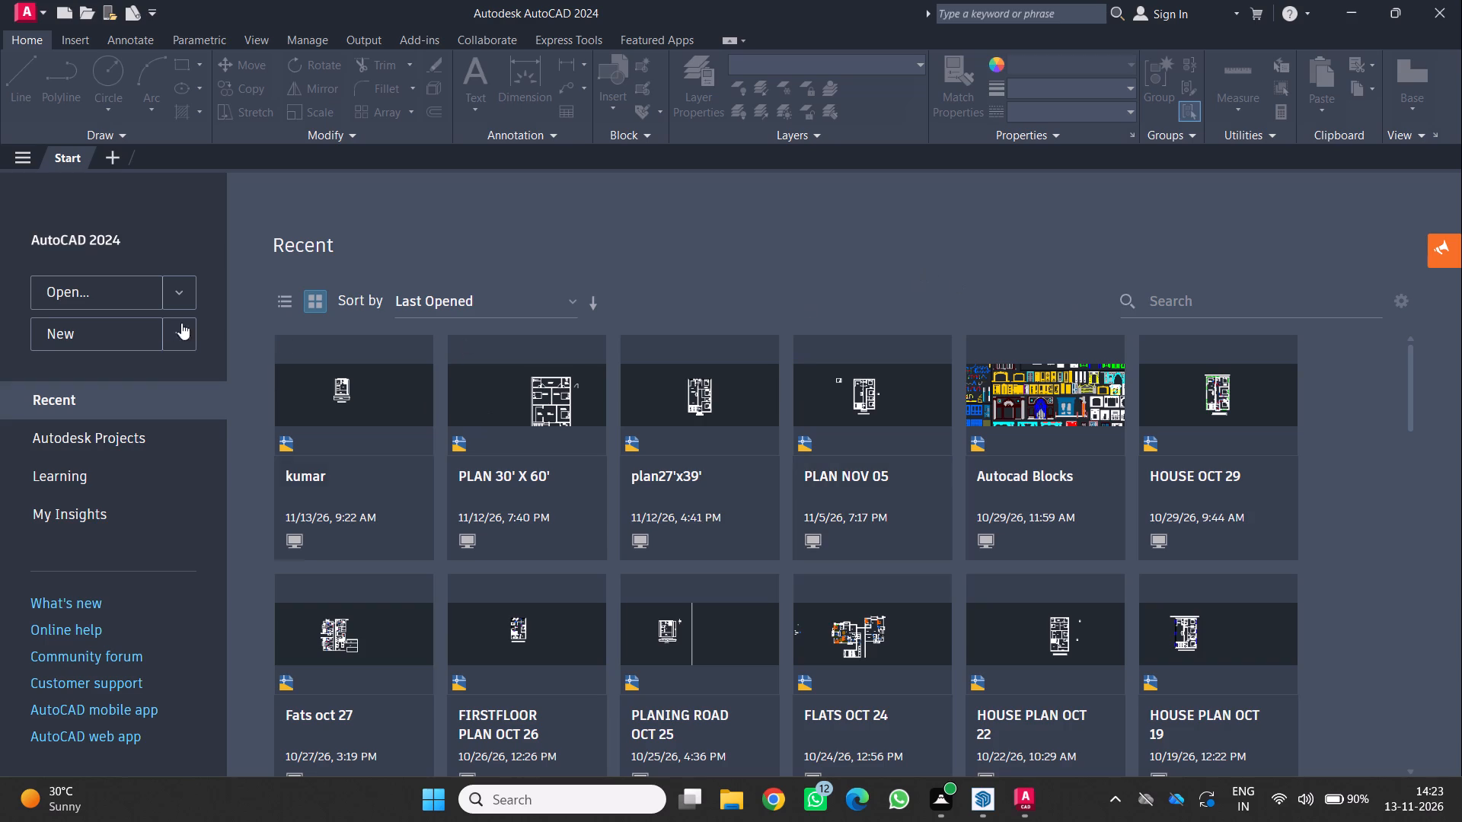
Switch to AutoCAD and create a new blank drawing.
click(137, 329)
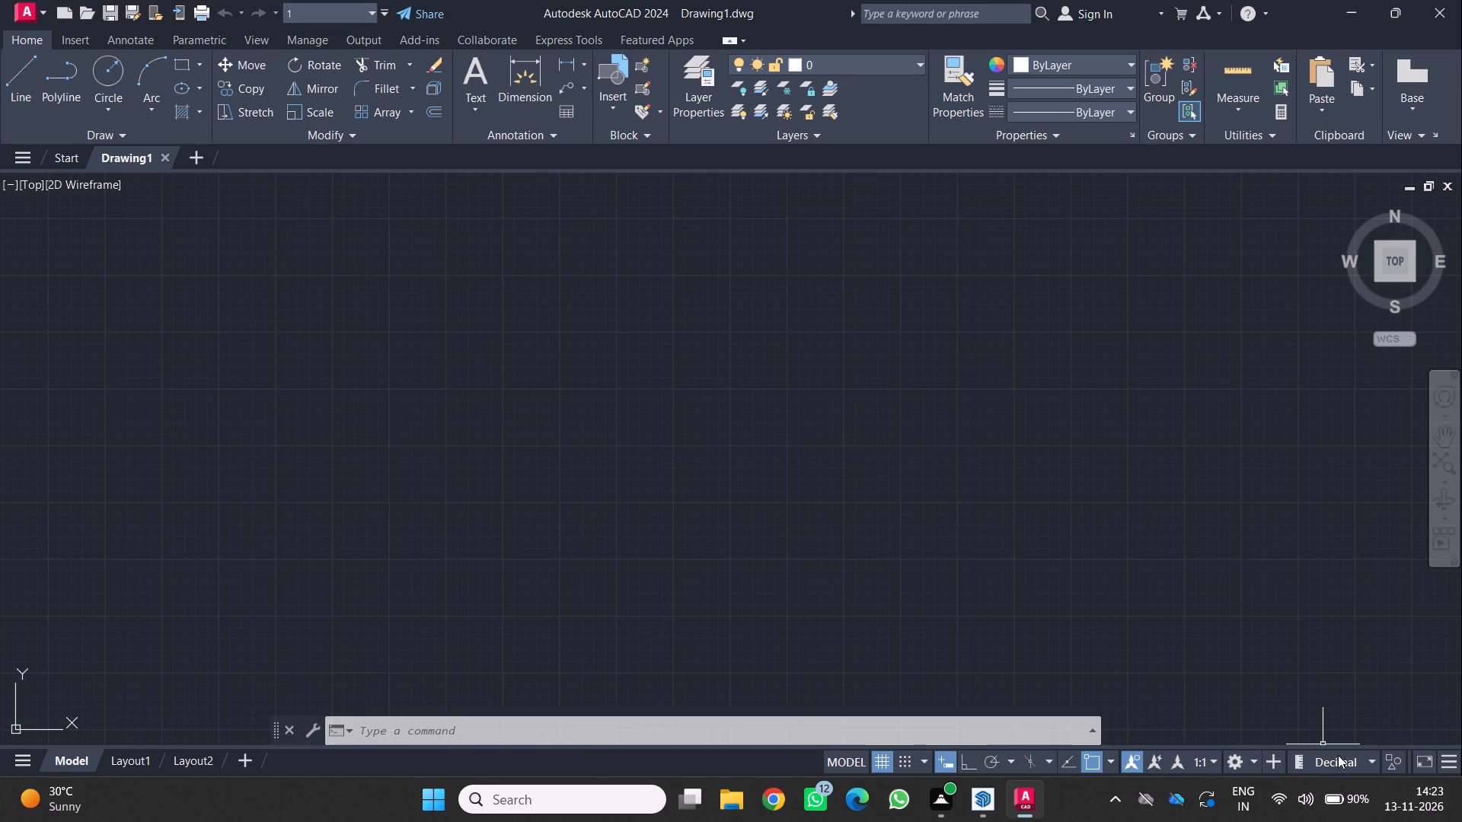
click(1370, 762)
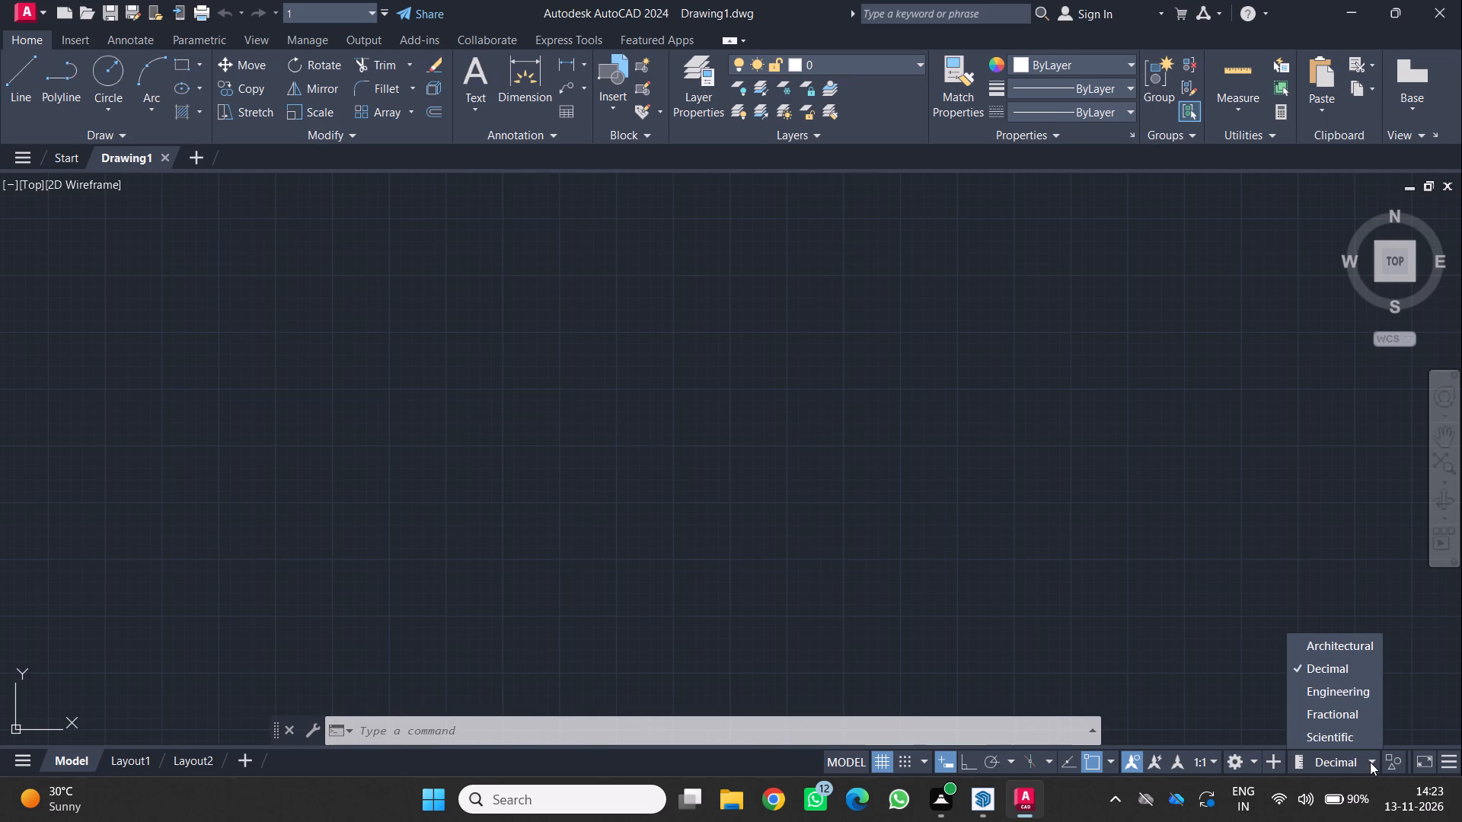
click(1370, 762)
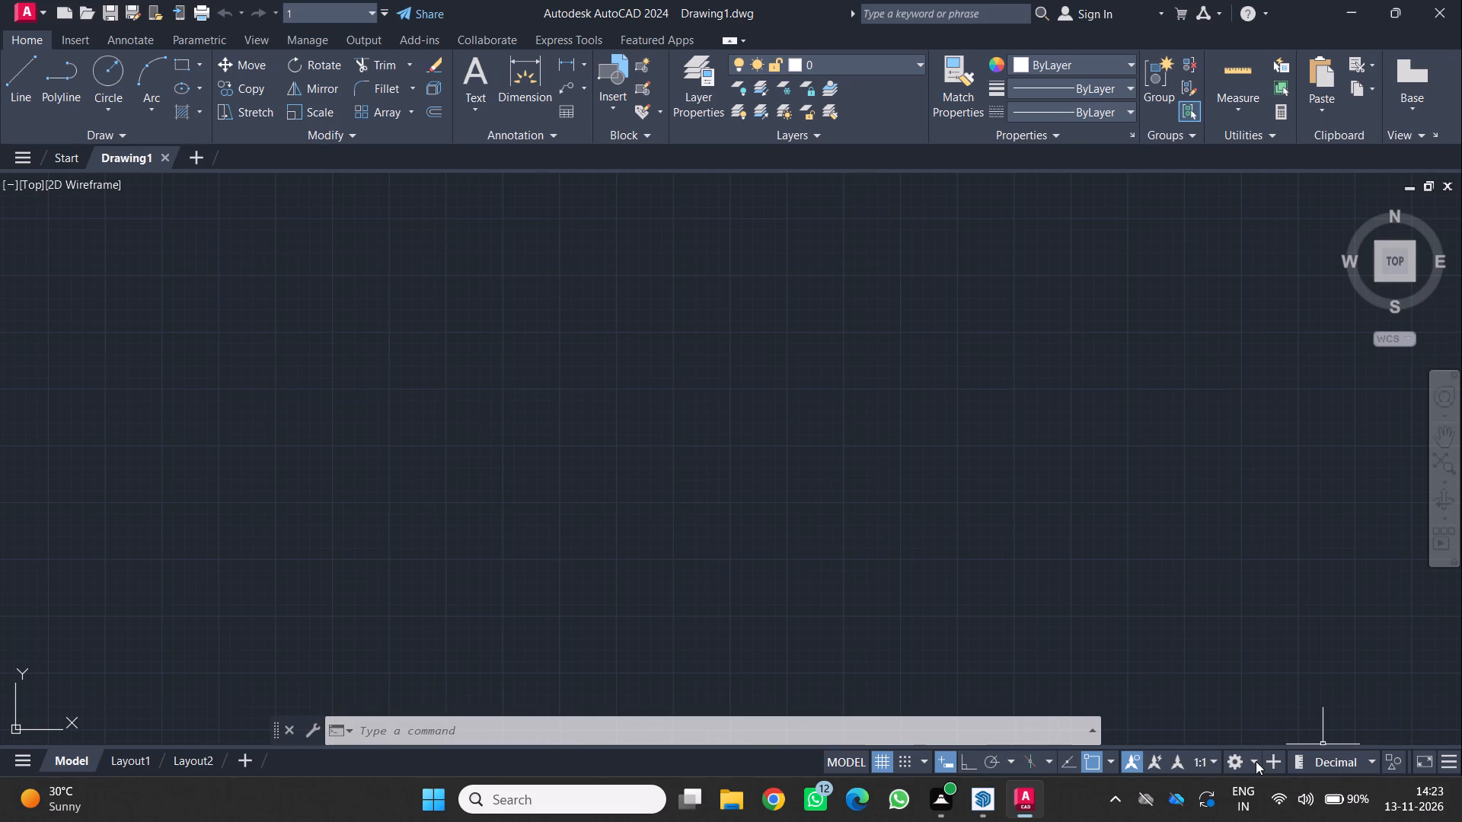
Switch the workspace to 3D Modeling and close the Activity Insights palette.
click(1255, 761)
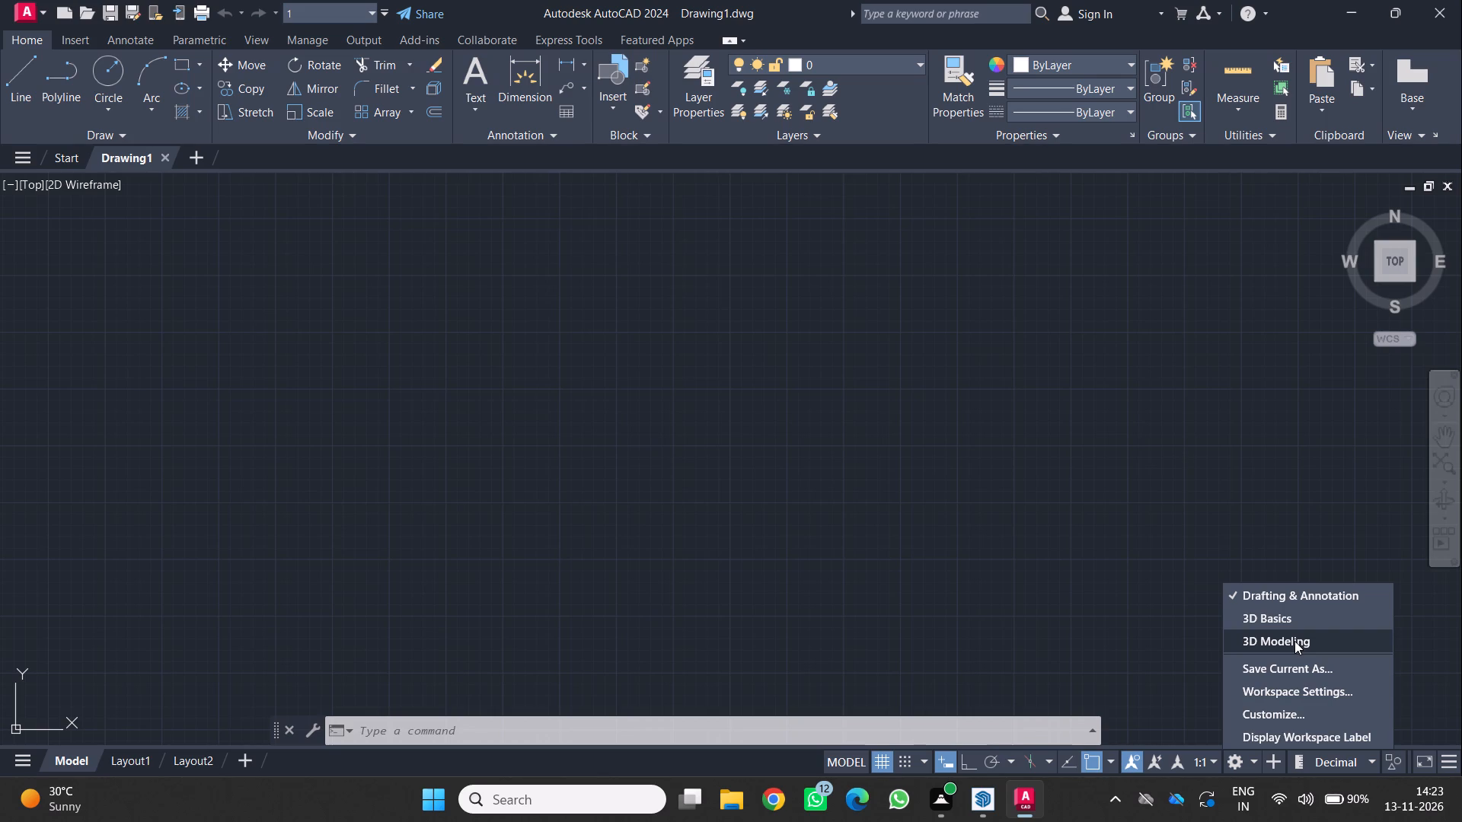
click(1294, 641)
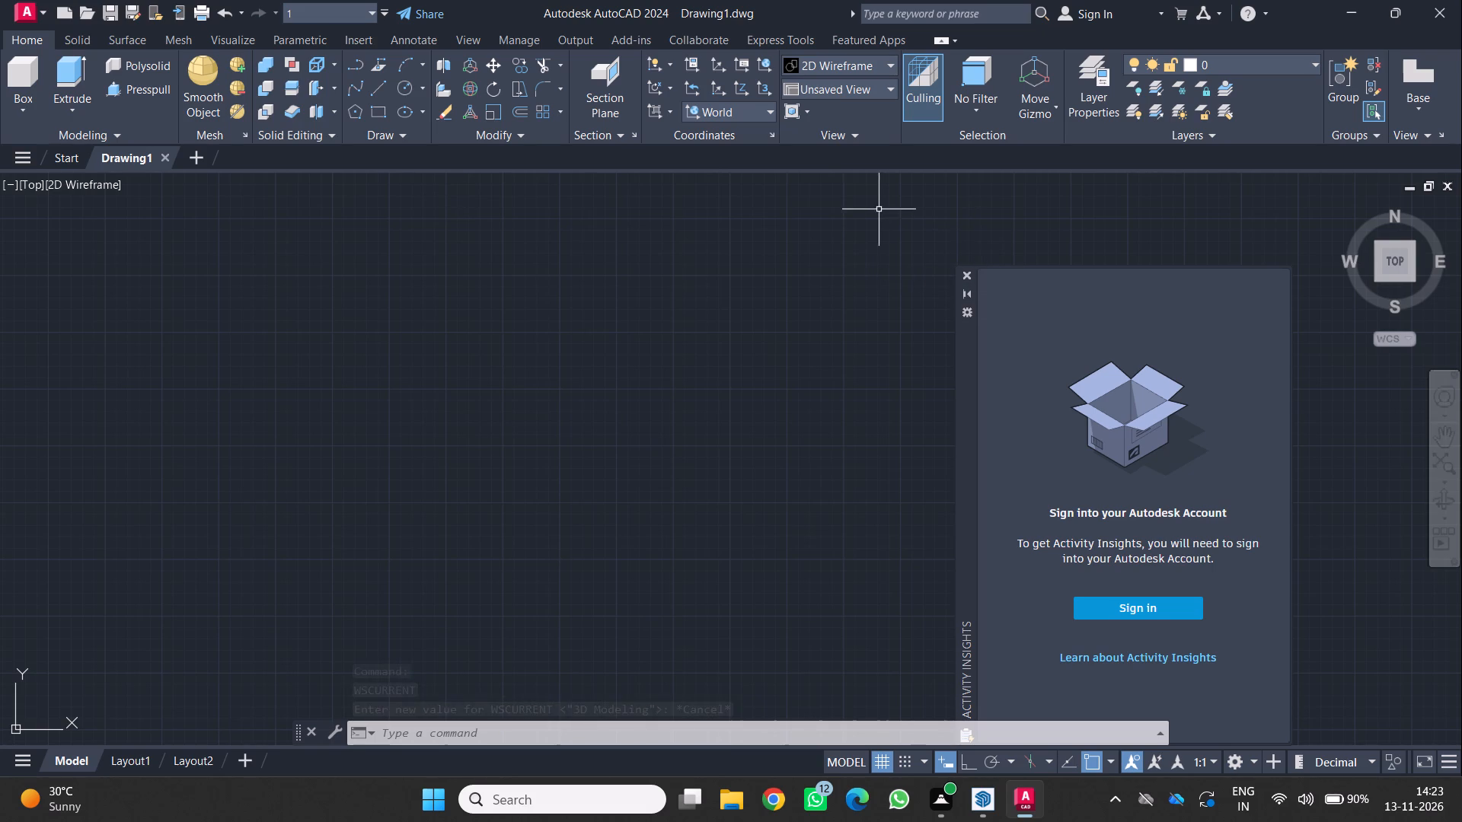
click(966, 273)
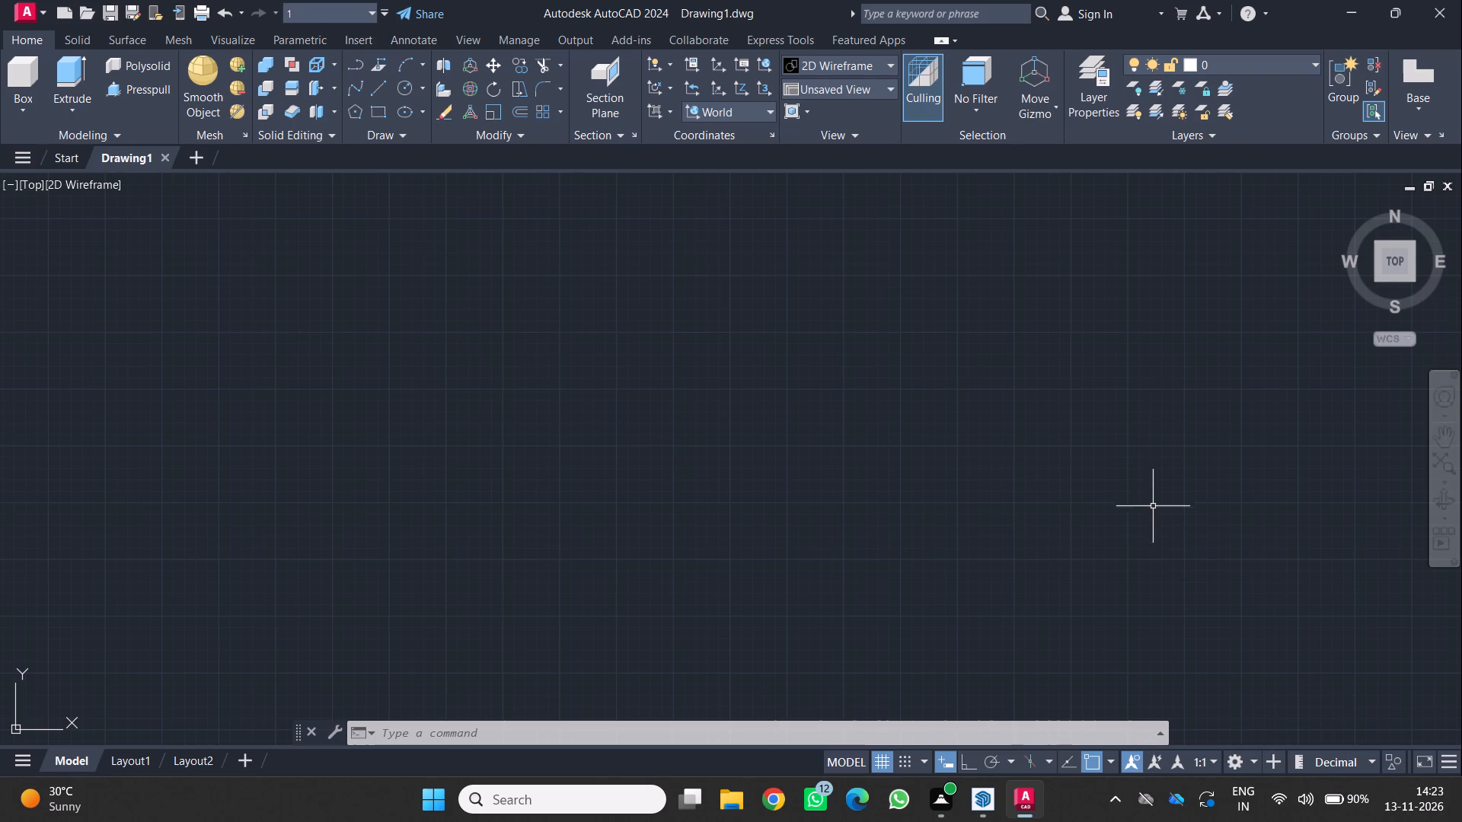
click(1250, 760)
click(1246, 649)
Set the viewport's visual style to Realistic.
click(899, 90)
click(892, 88)
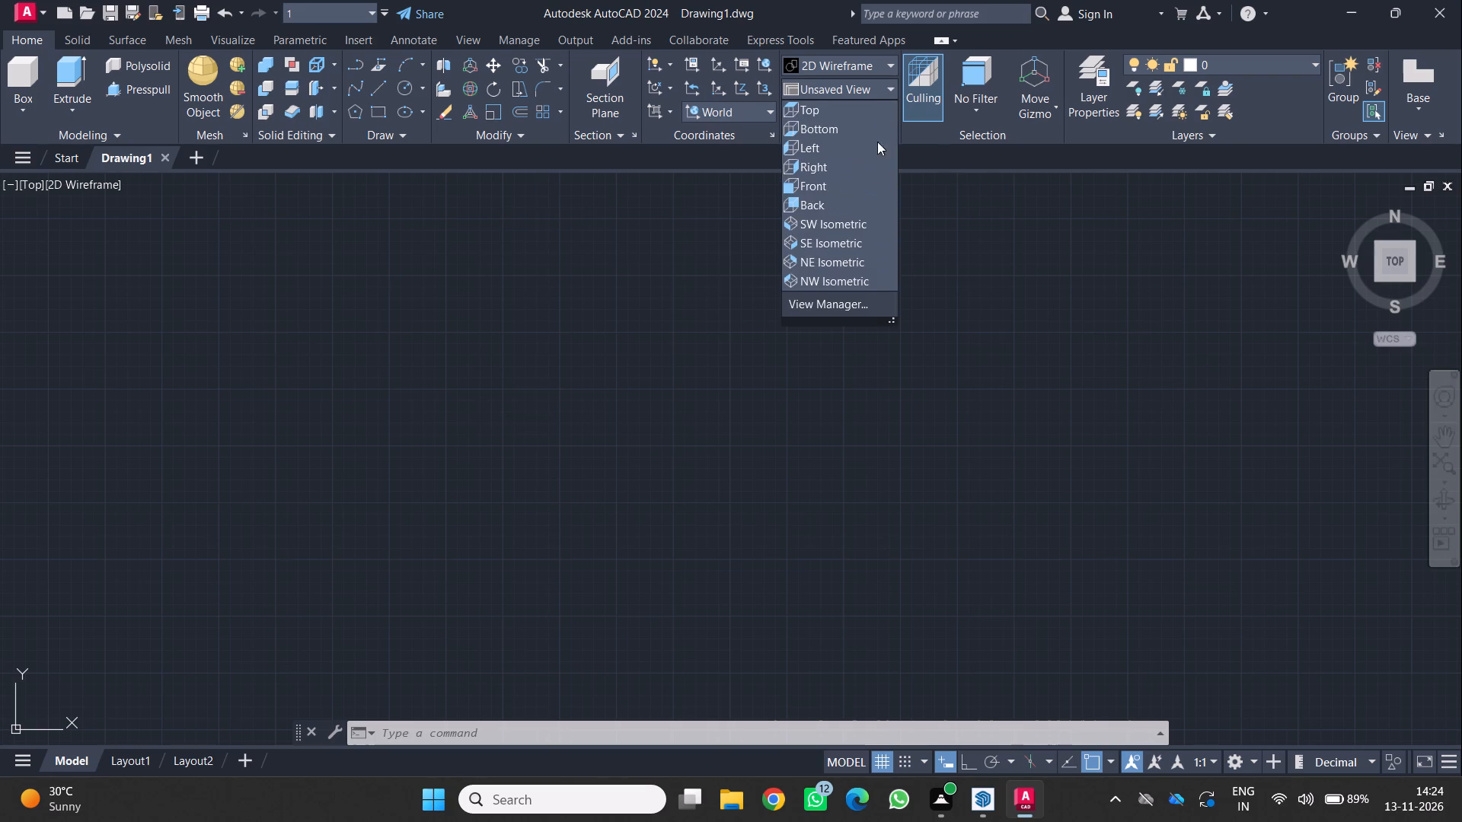
click(1073, 309)
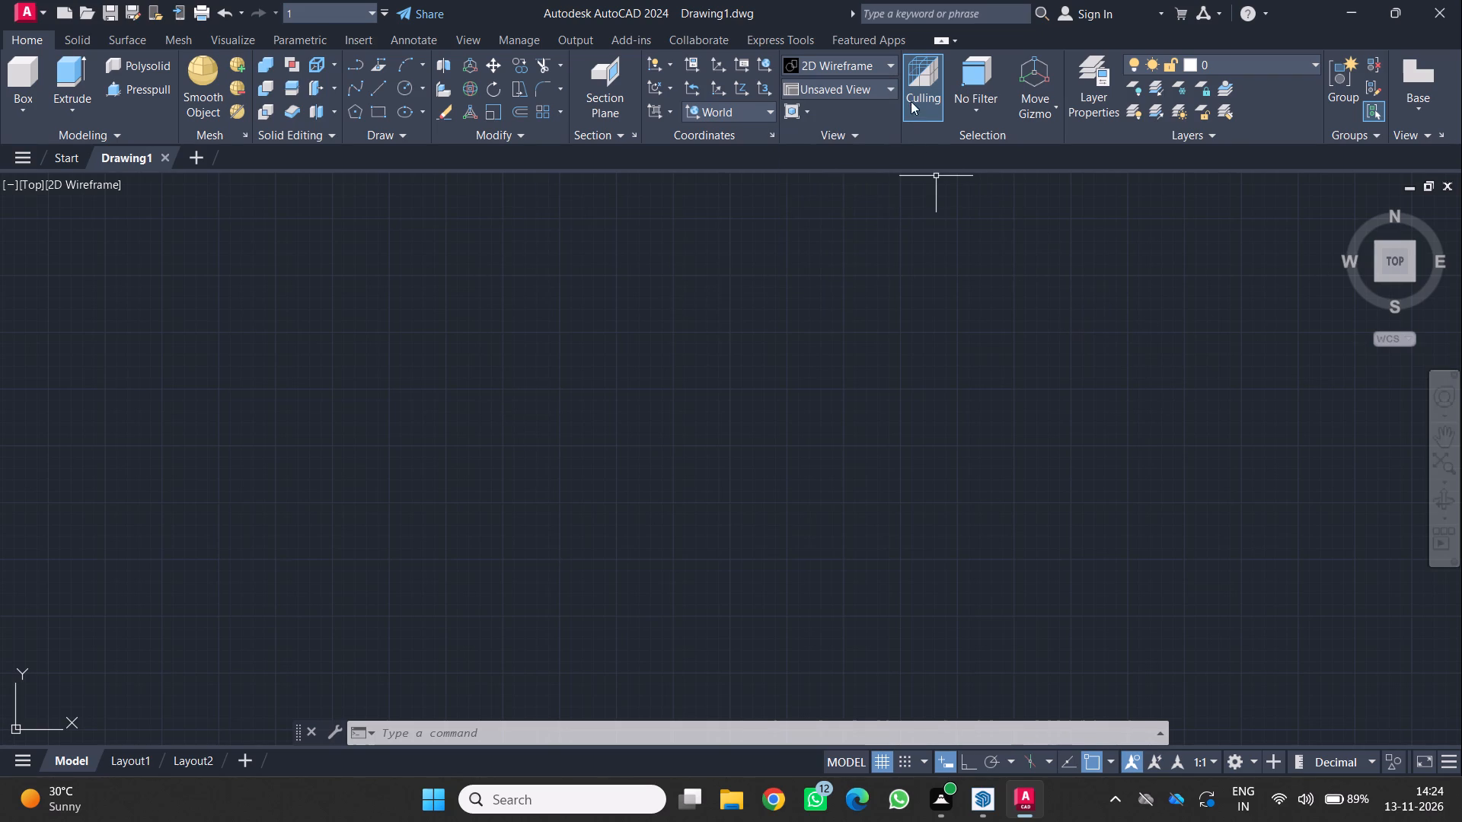
click(886, 56)
click(886, 67)
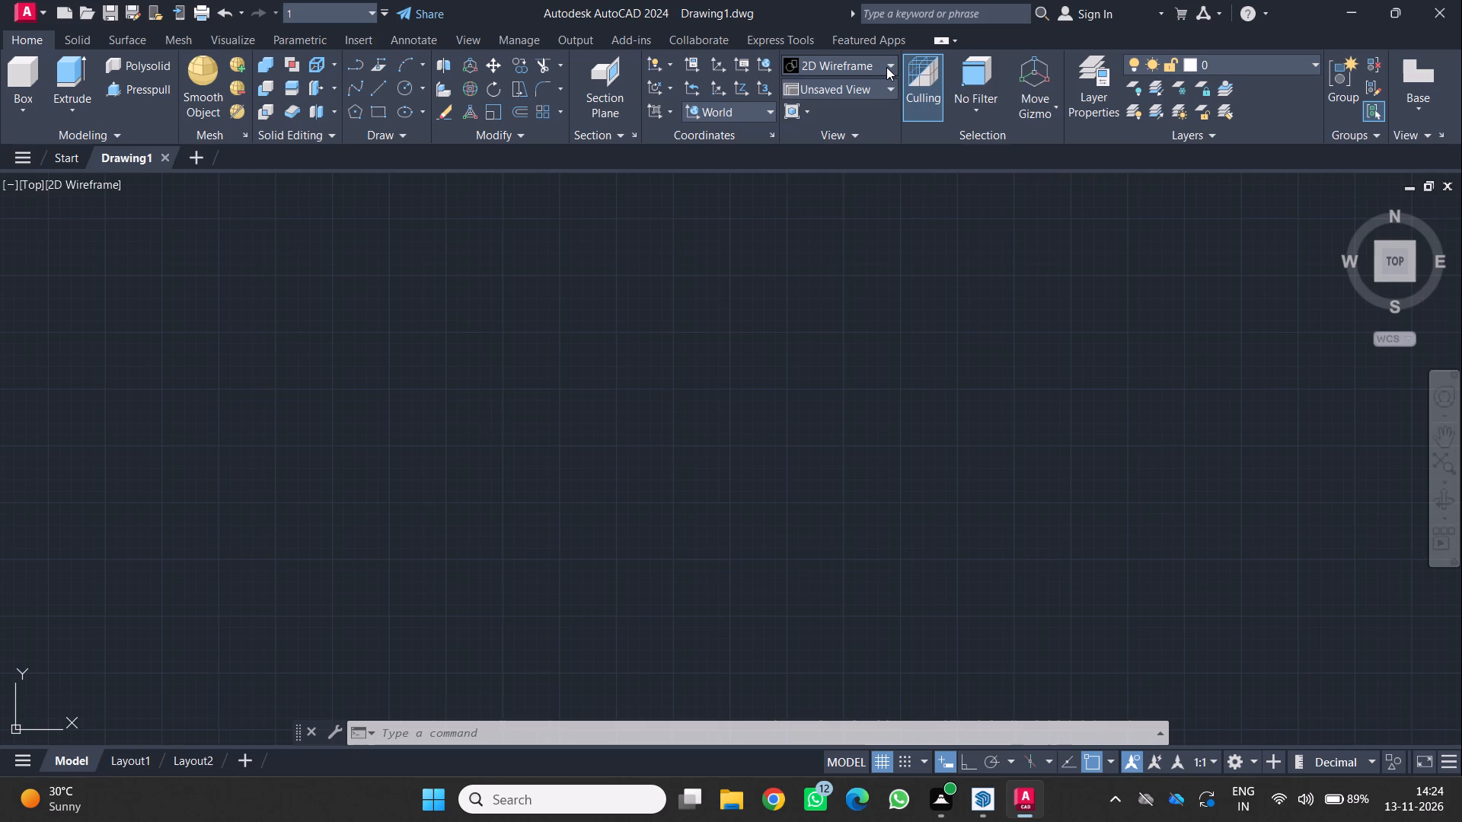
click(886, 67)
click(1049, 110)
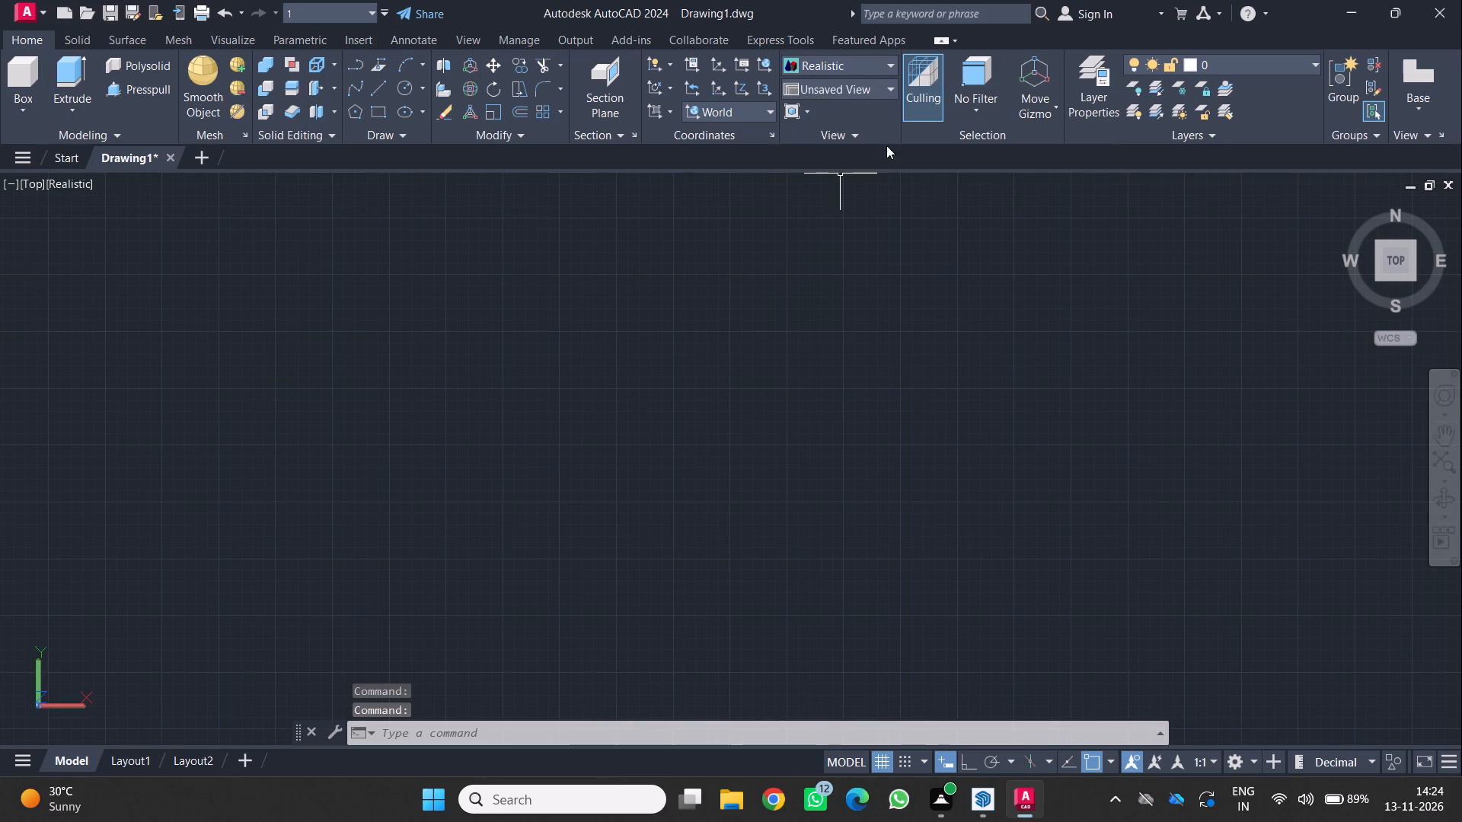
Set the viewport to the Left orthographic view.
click(888, 95)
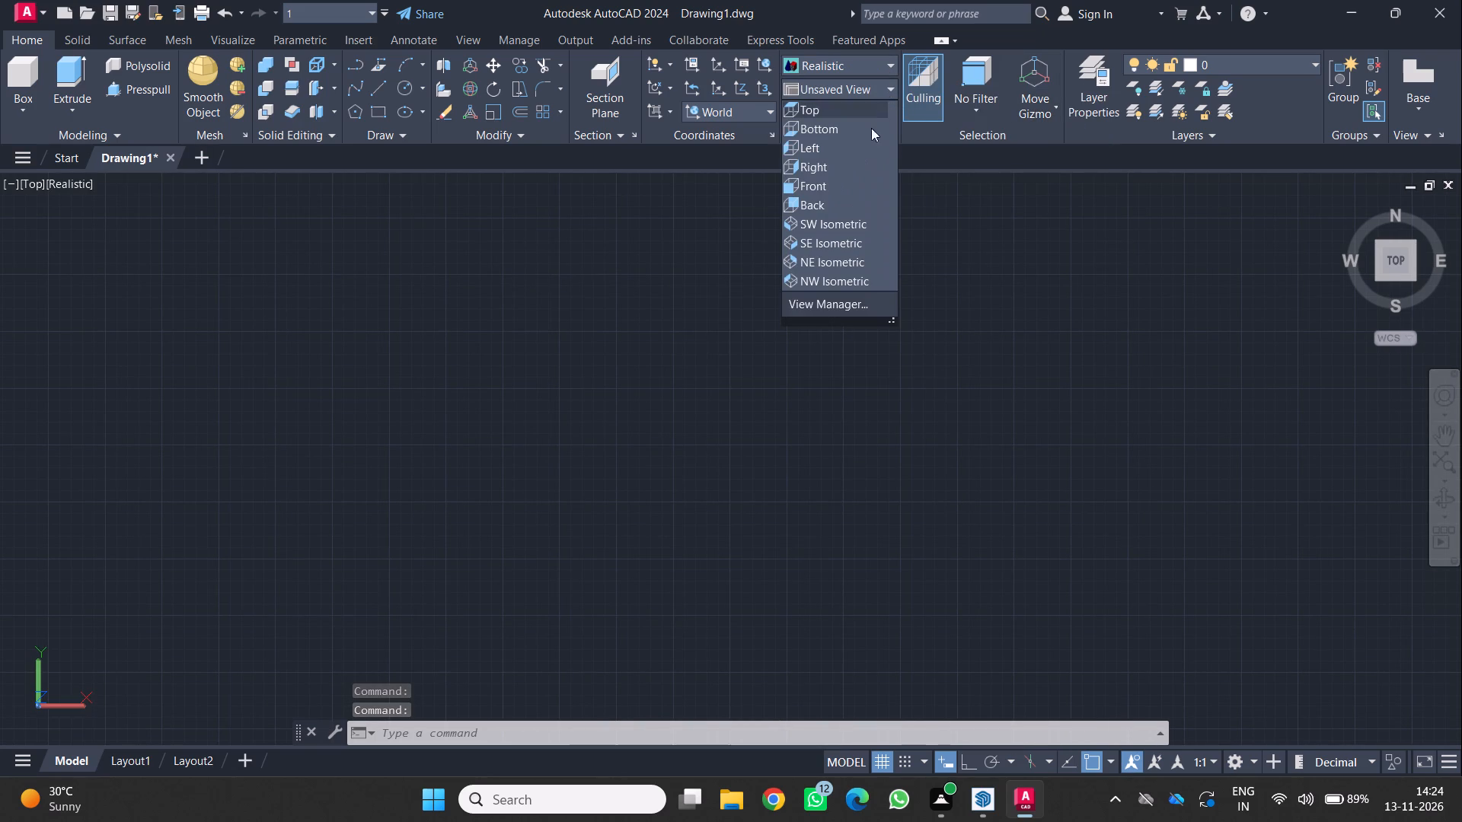
click(828, 169)
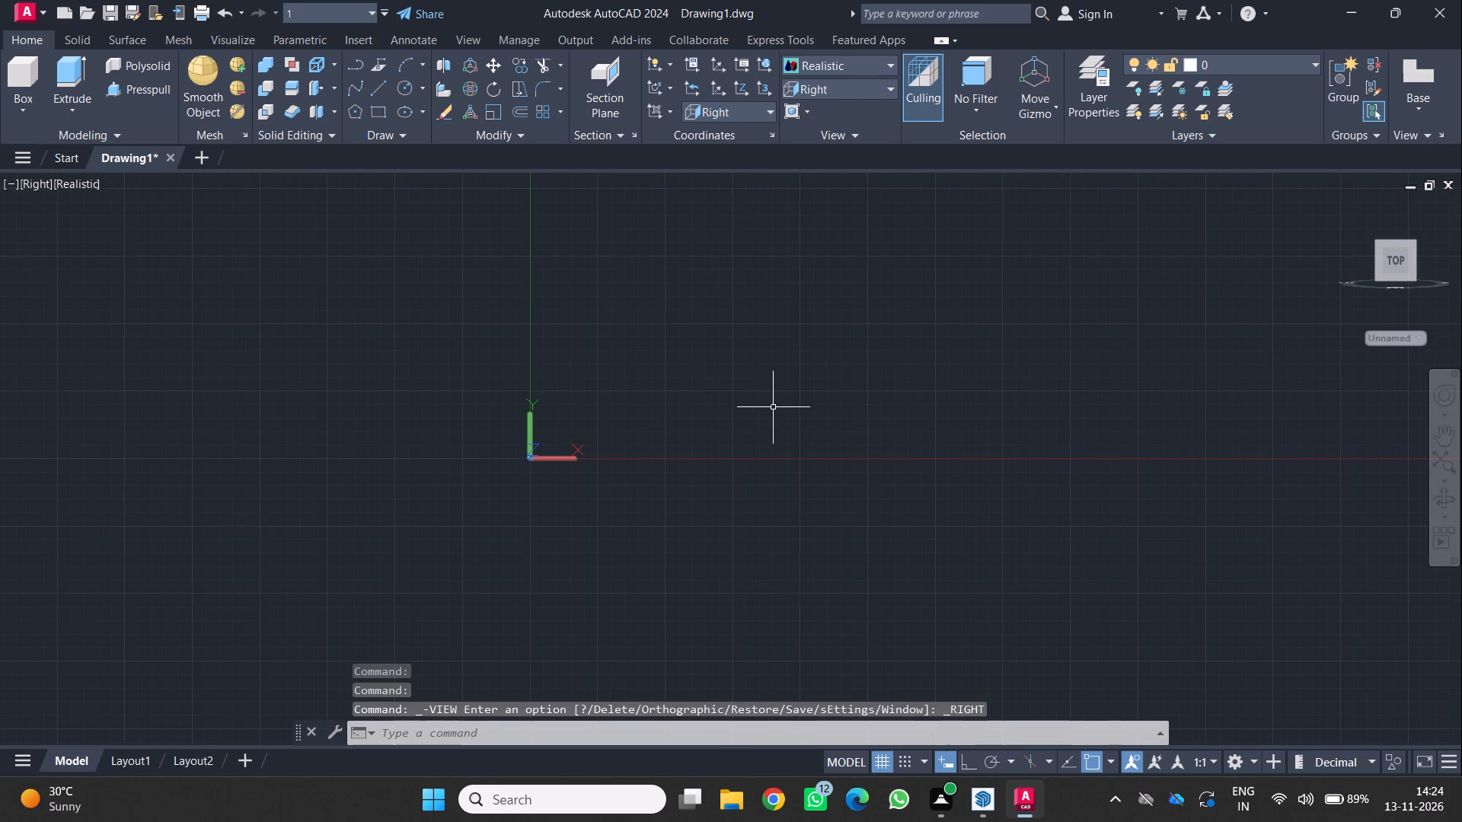
click(885, 86)
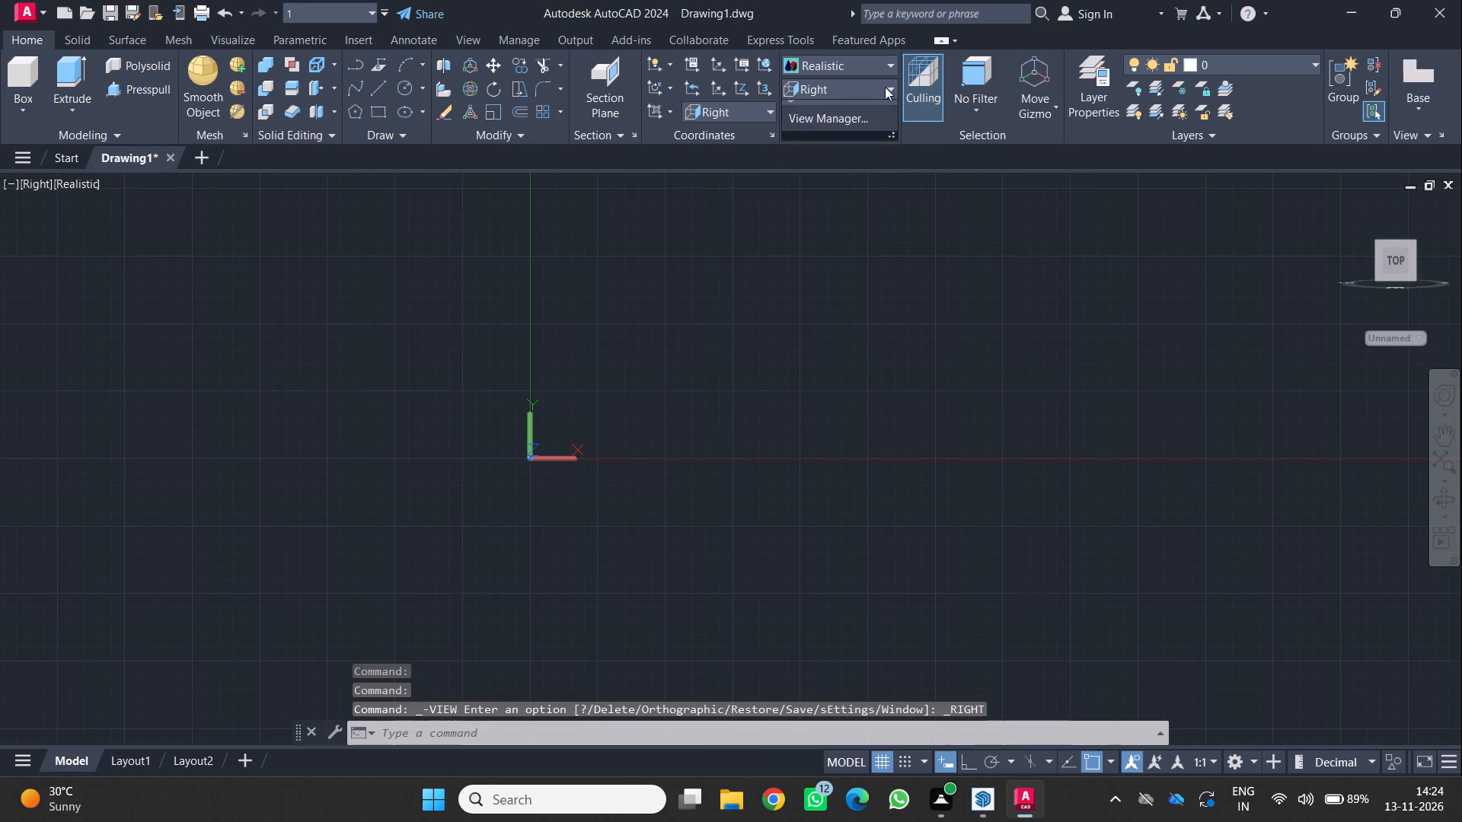
click(848, 139)
With Ortho on, draw a vertical line 10 units long downward from a point above the origin and outside the axes.
scroll(784, 334, down, 1)
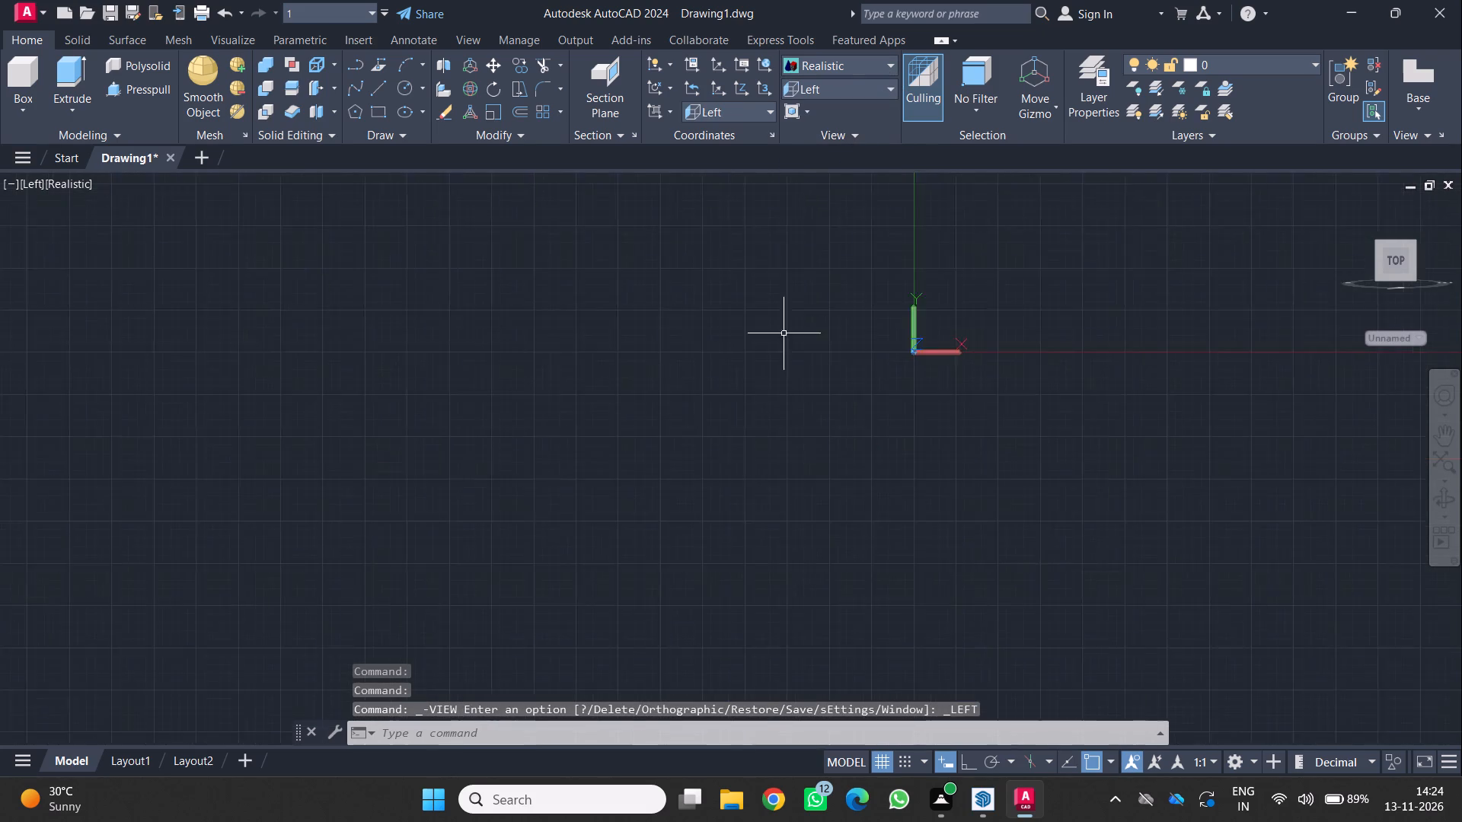
scroll(784, 334, down, 2)
middle_drag(787, 335, 512, 562)
middle_click(512, 562)
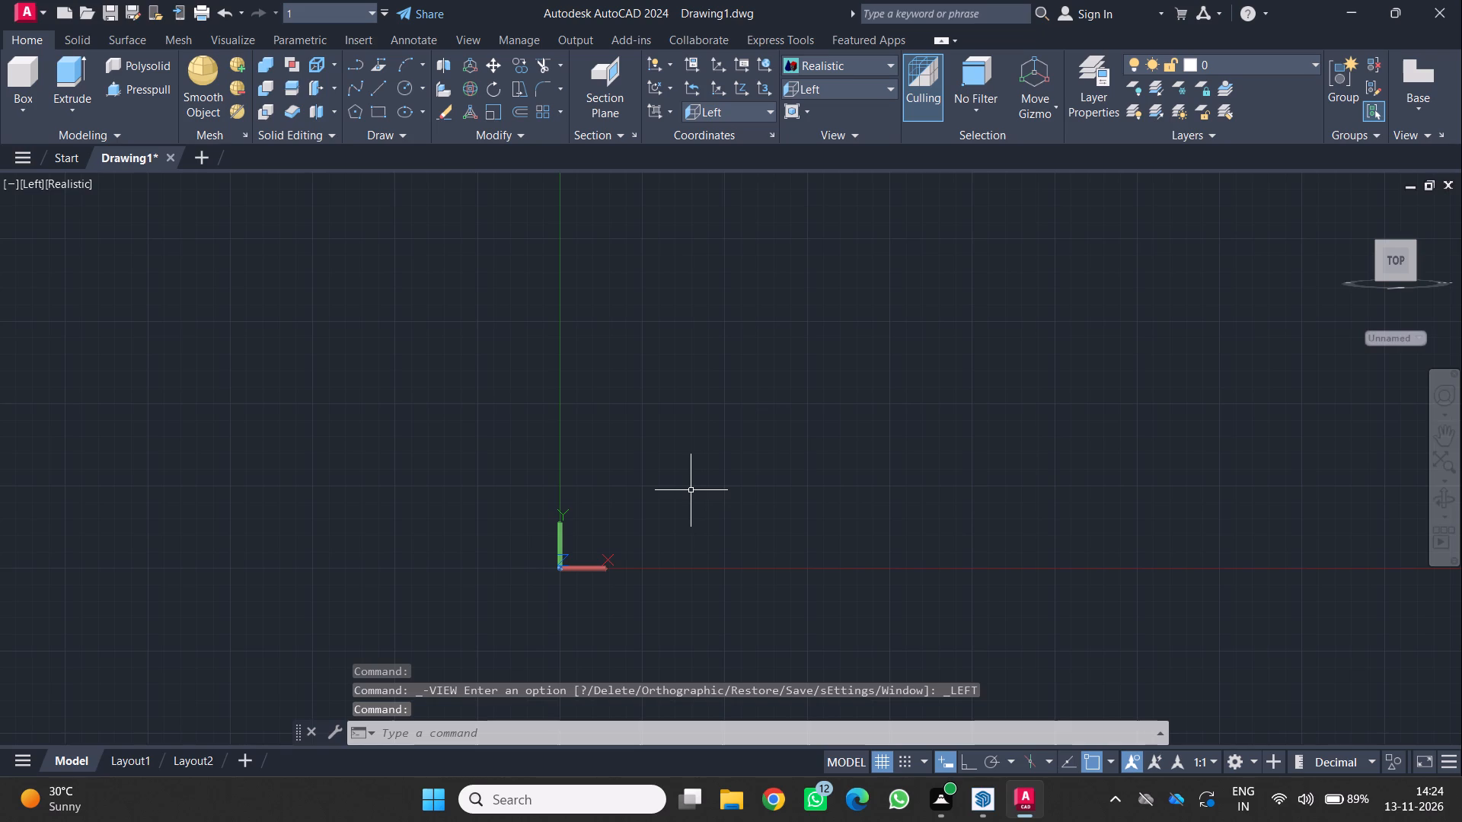
key(l)
key(shift+Return)
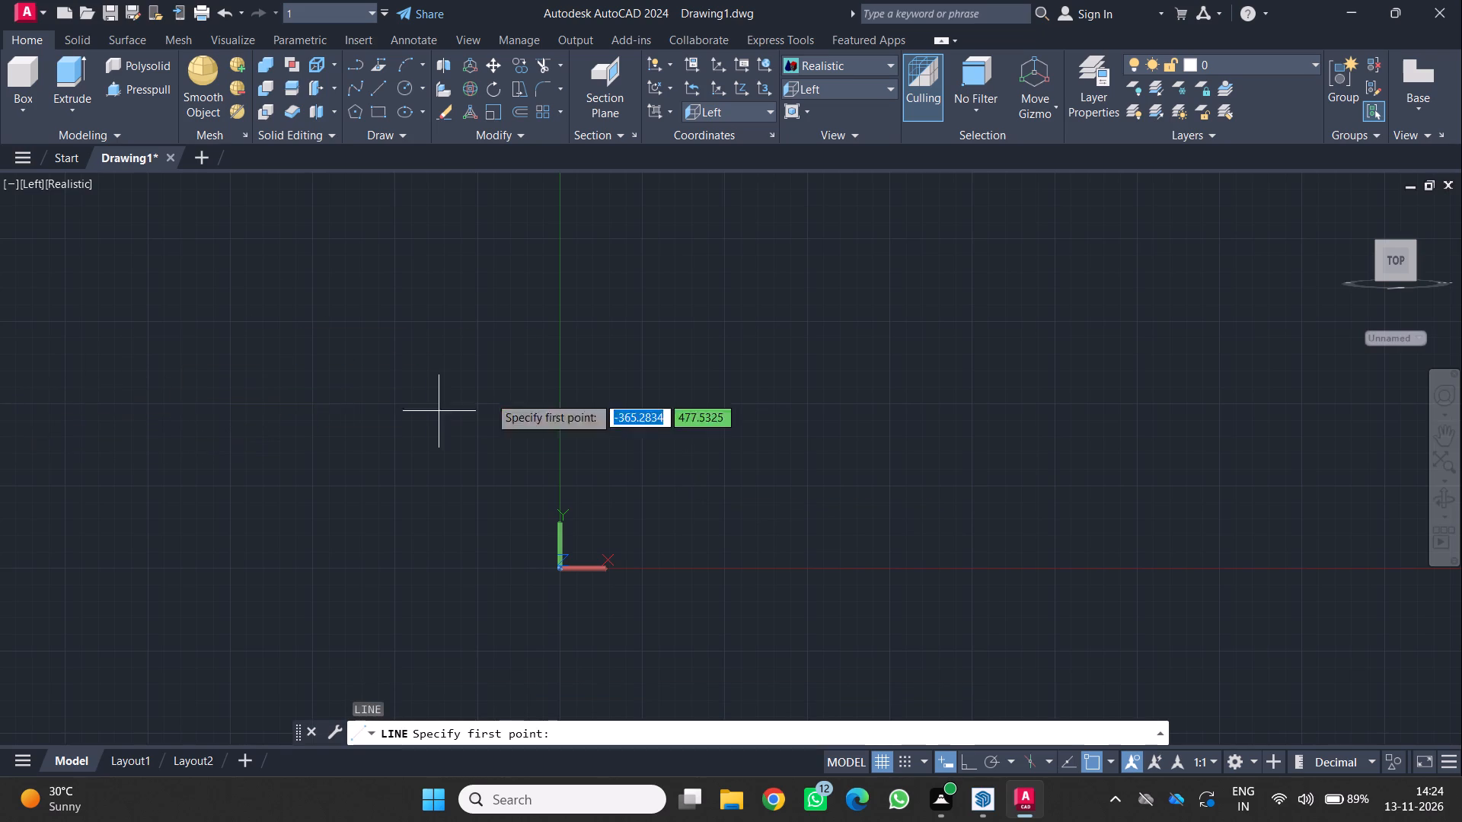
click(664, 352)
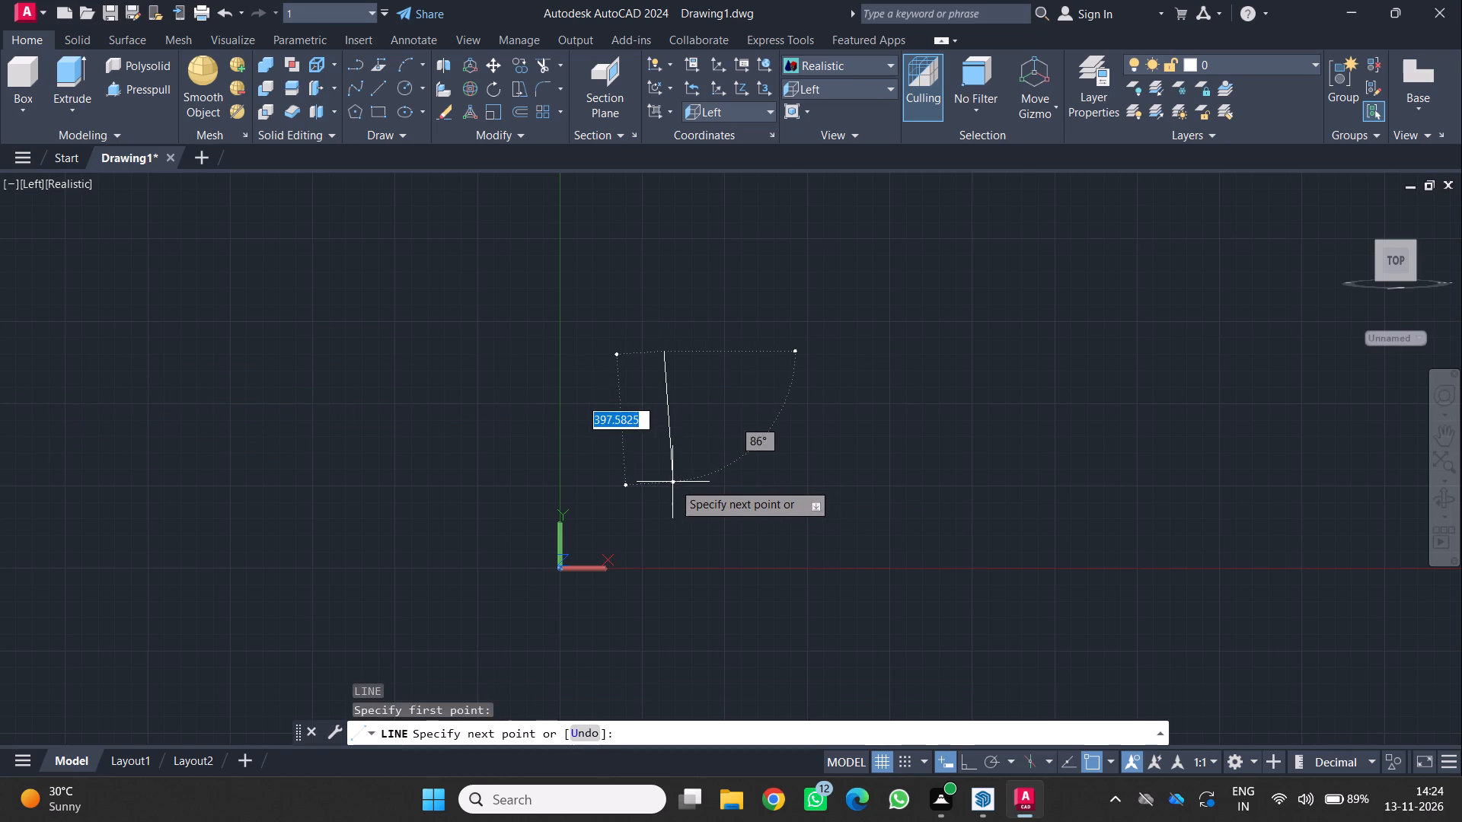
key(ctrl+l)
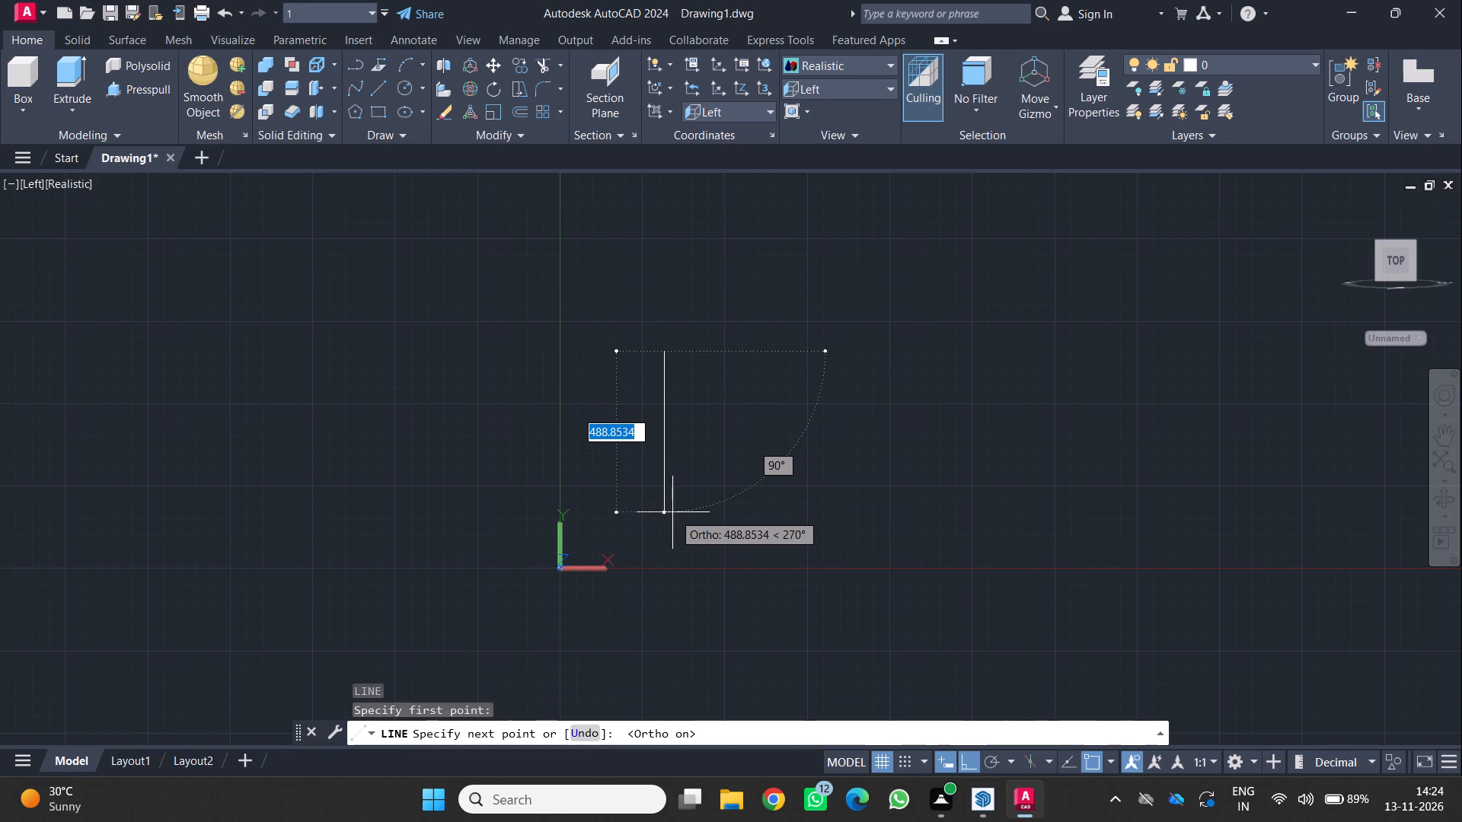
key(1)
key(0)
key(Return)
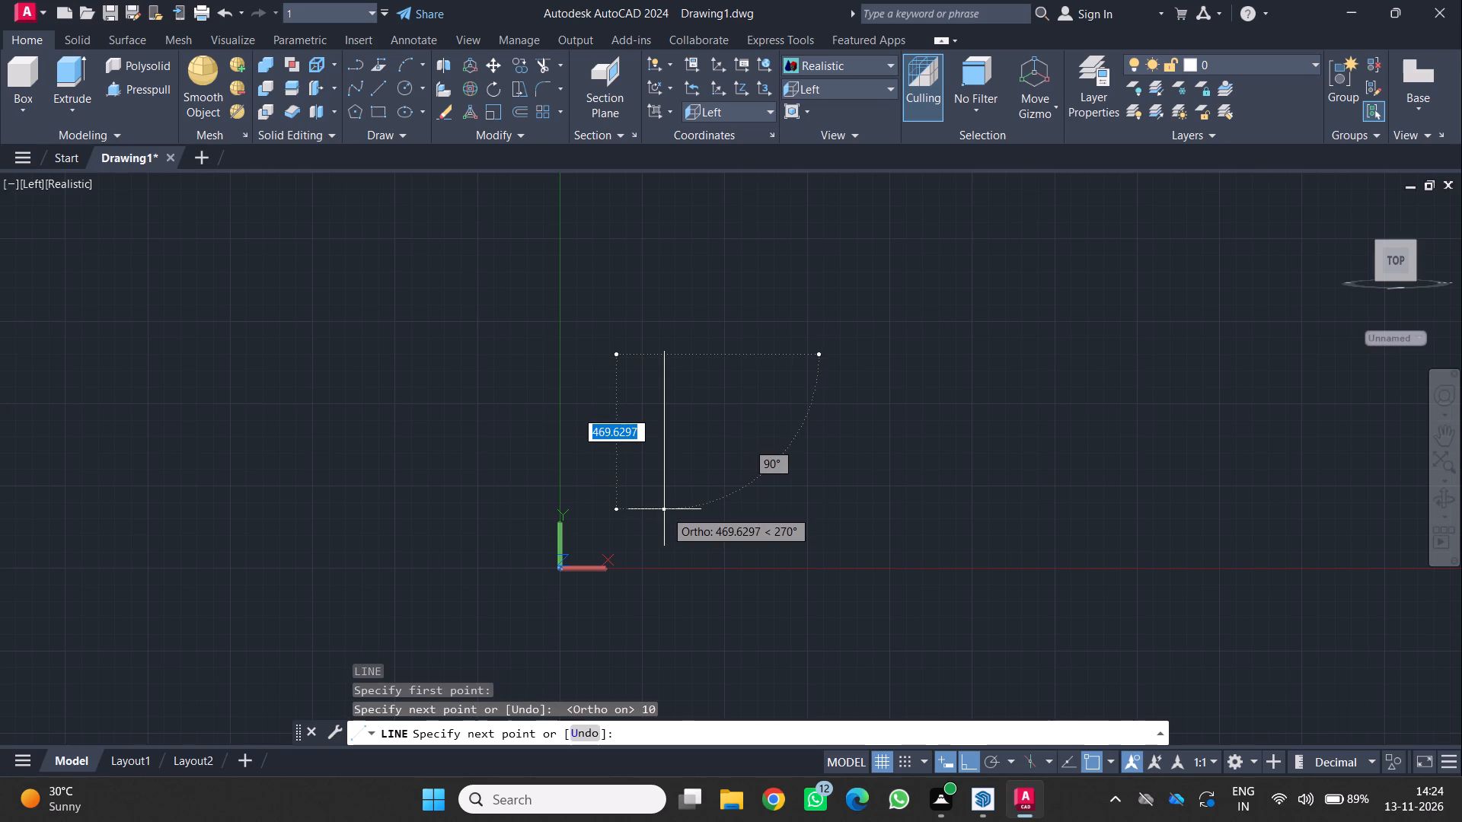
key(Return)
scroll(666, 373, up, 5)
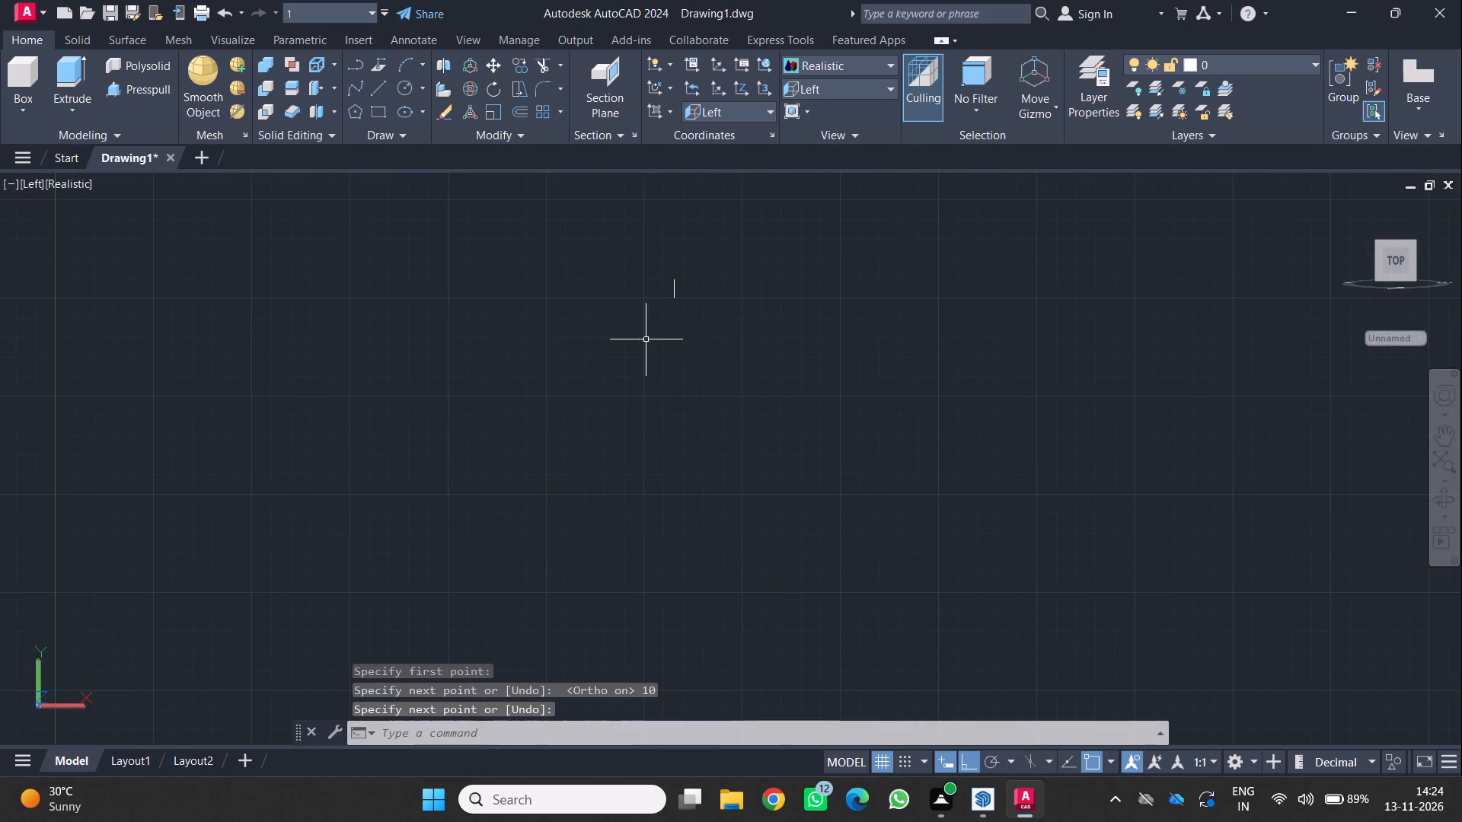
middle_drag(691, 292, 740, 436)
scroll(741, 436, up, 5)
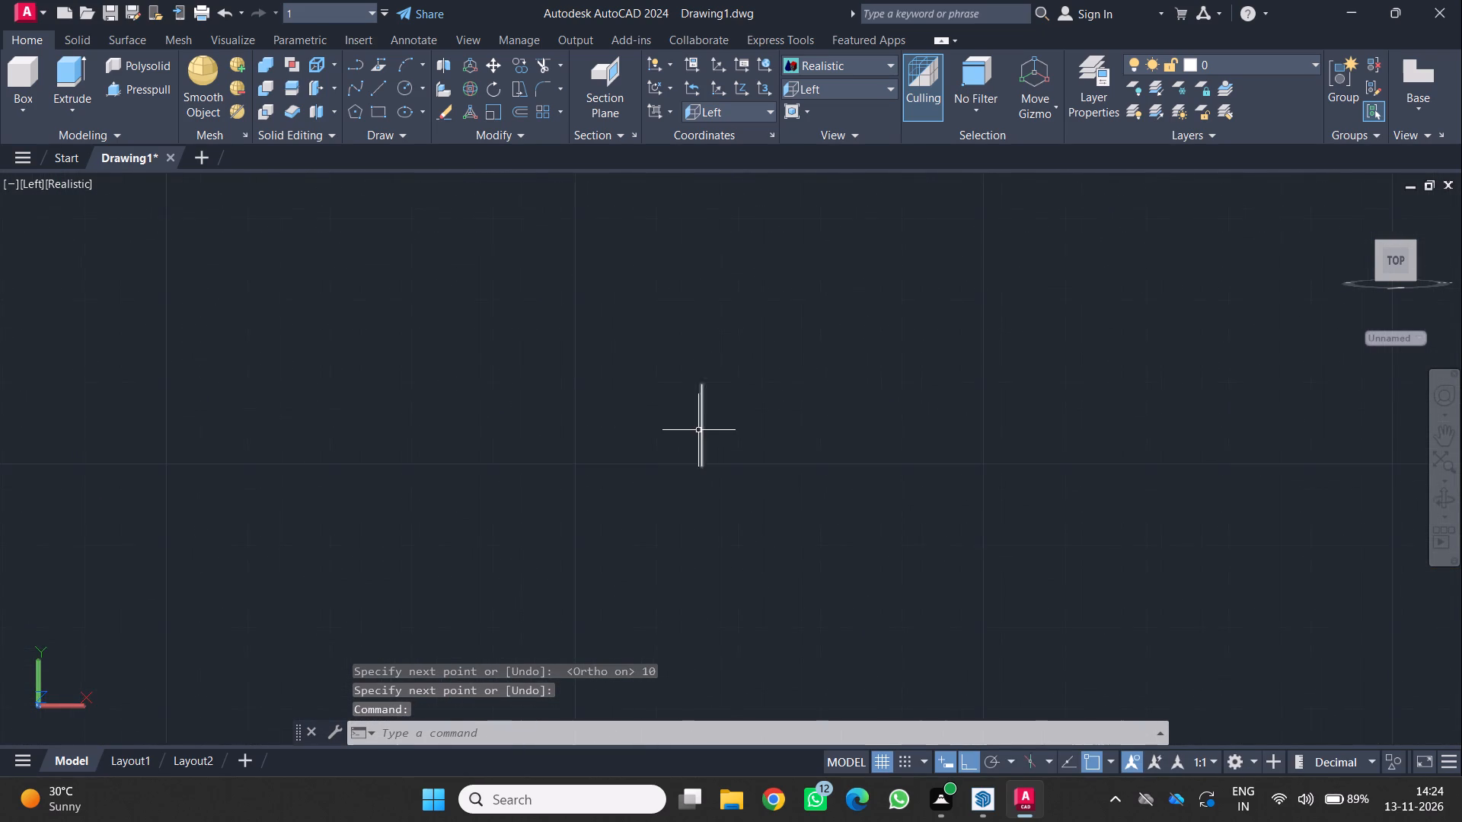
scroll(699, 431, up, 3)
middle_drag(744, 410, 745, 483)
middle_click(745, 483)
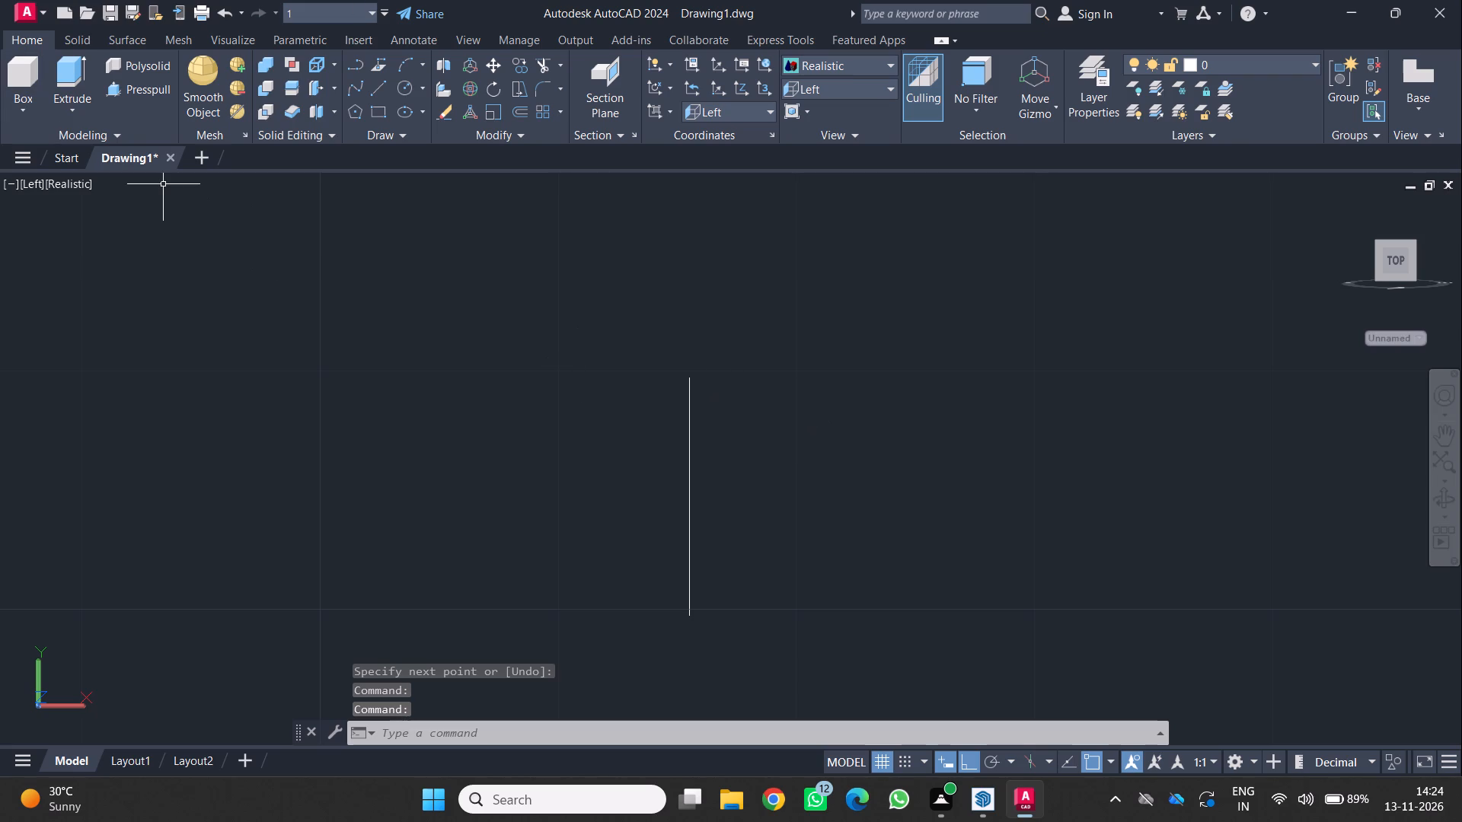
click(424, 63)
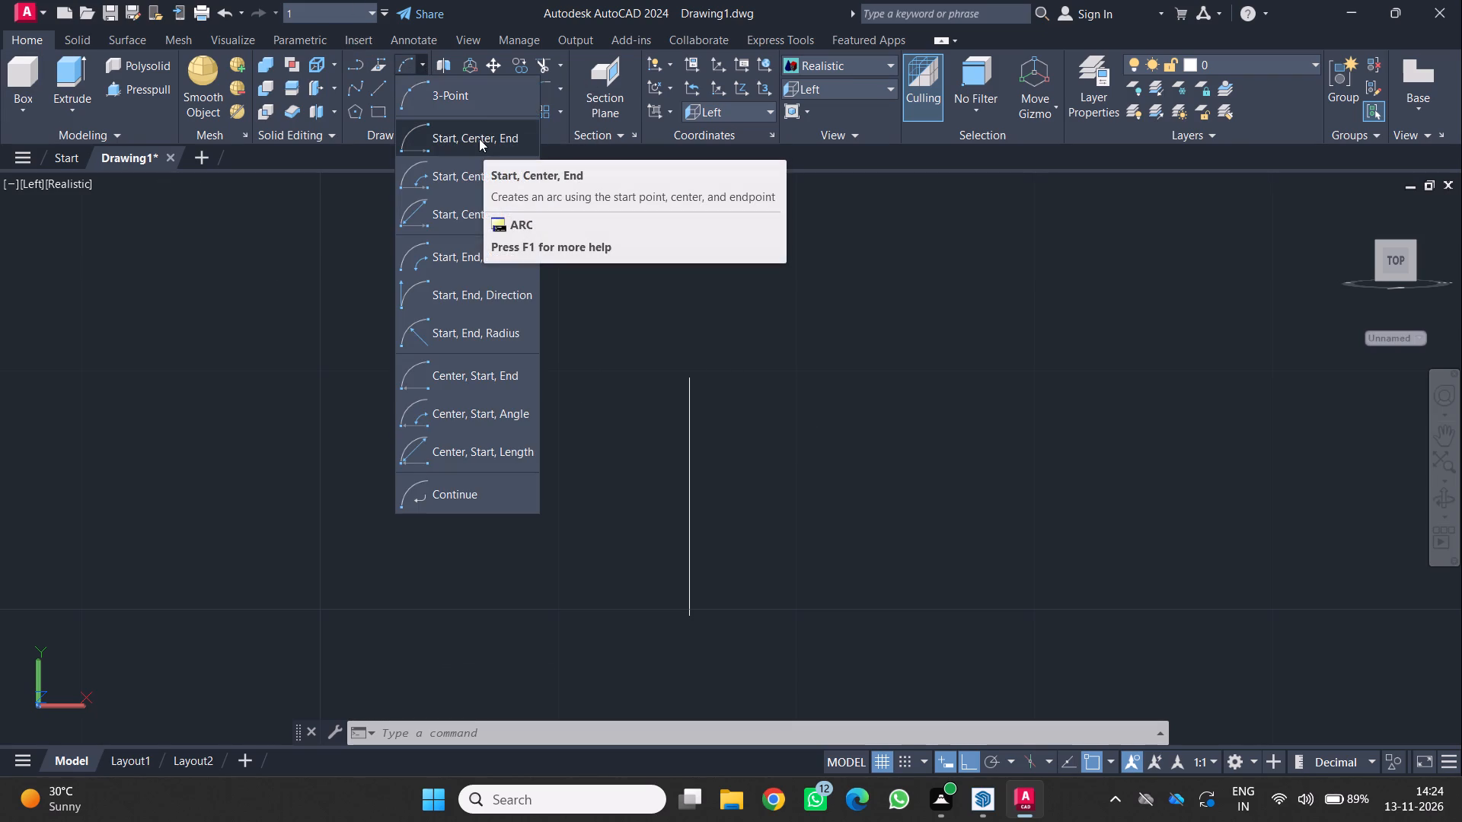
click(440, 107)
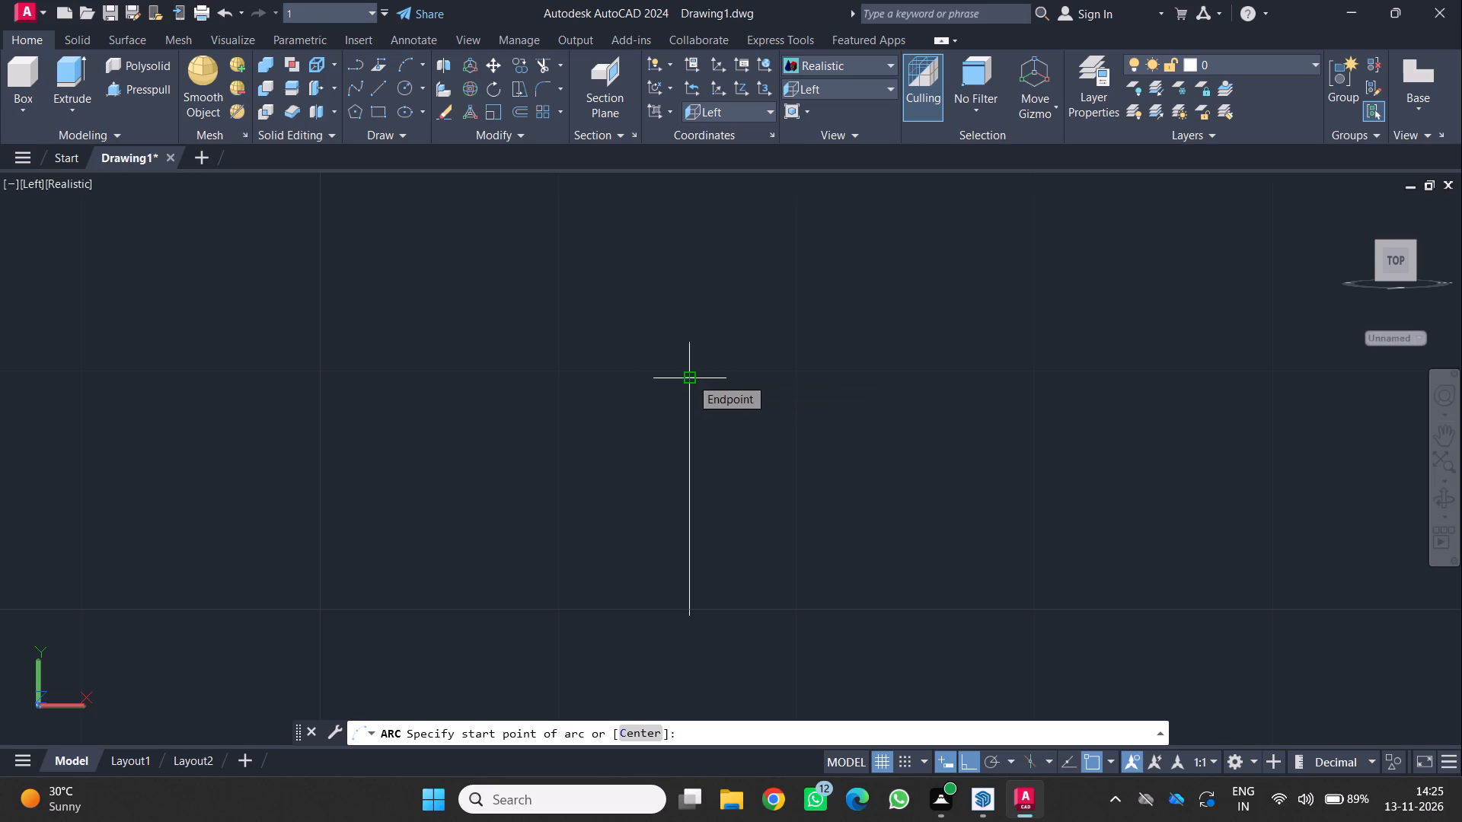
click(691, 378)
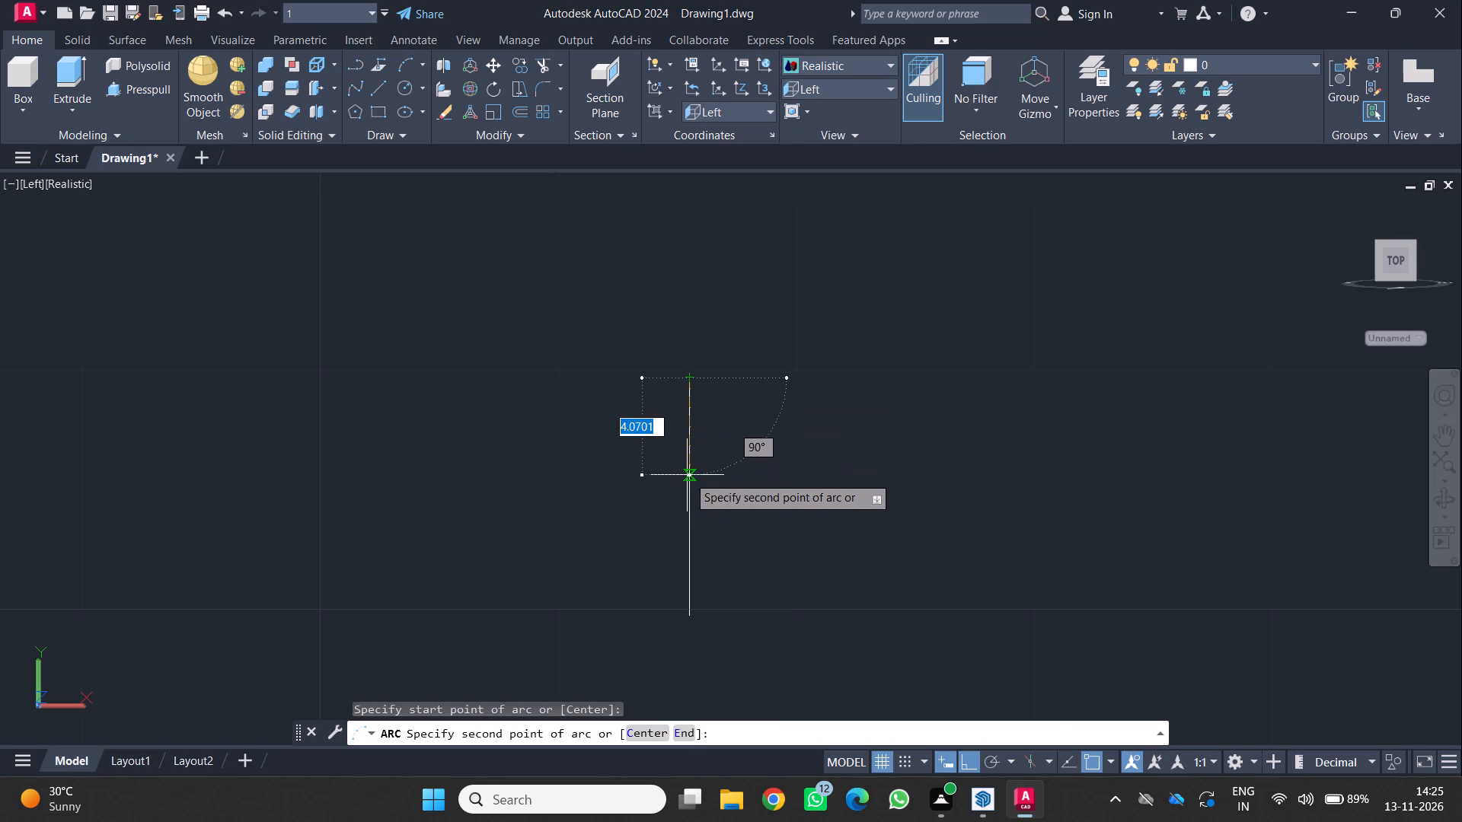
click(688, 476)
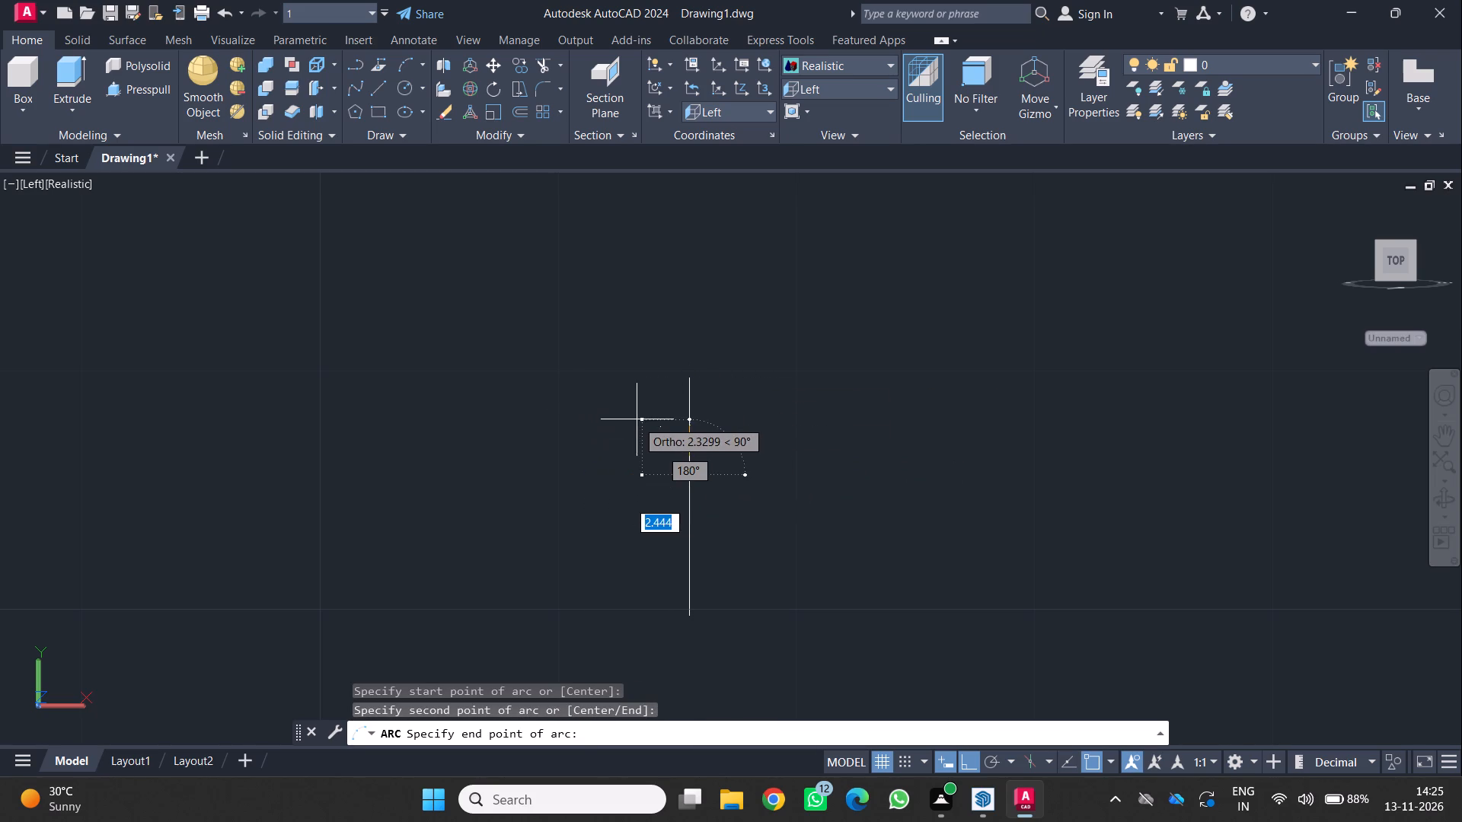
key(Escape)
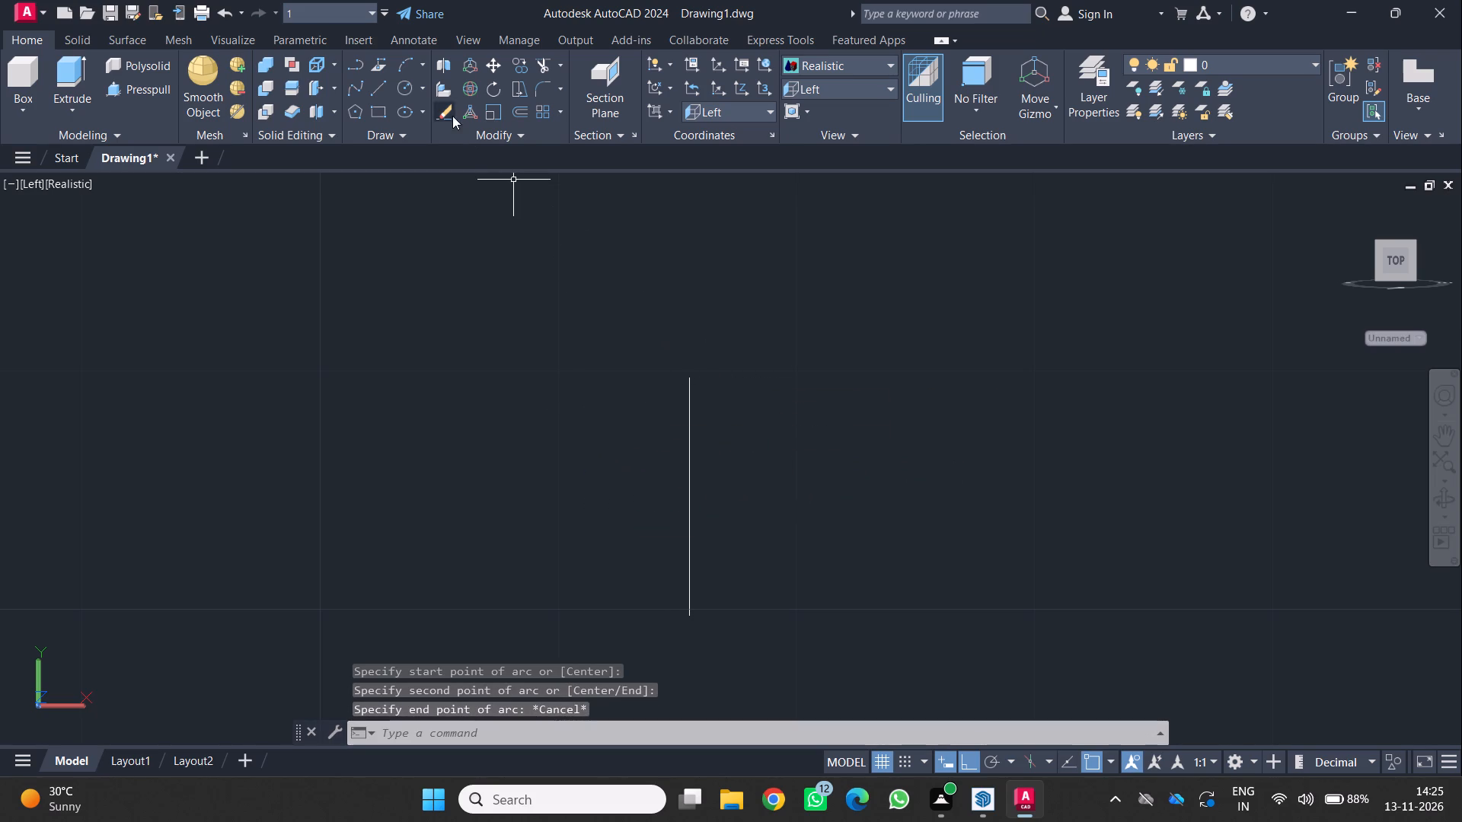
Draw a 3-Point arc from the line's upper endpoint, bulging to its right and ending on the line slightly above its midpoint.
click(420, 62)
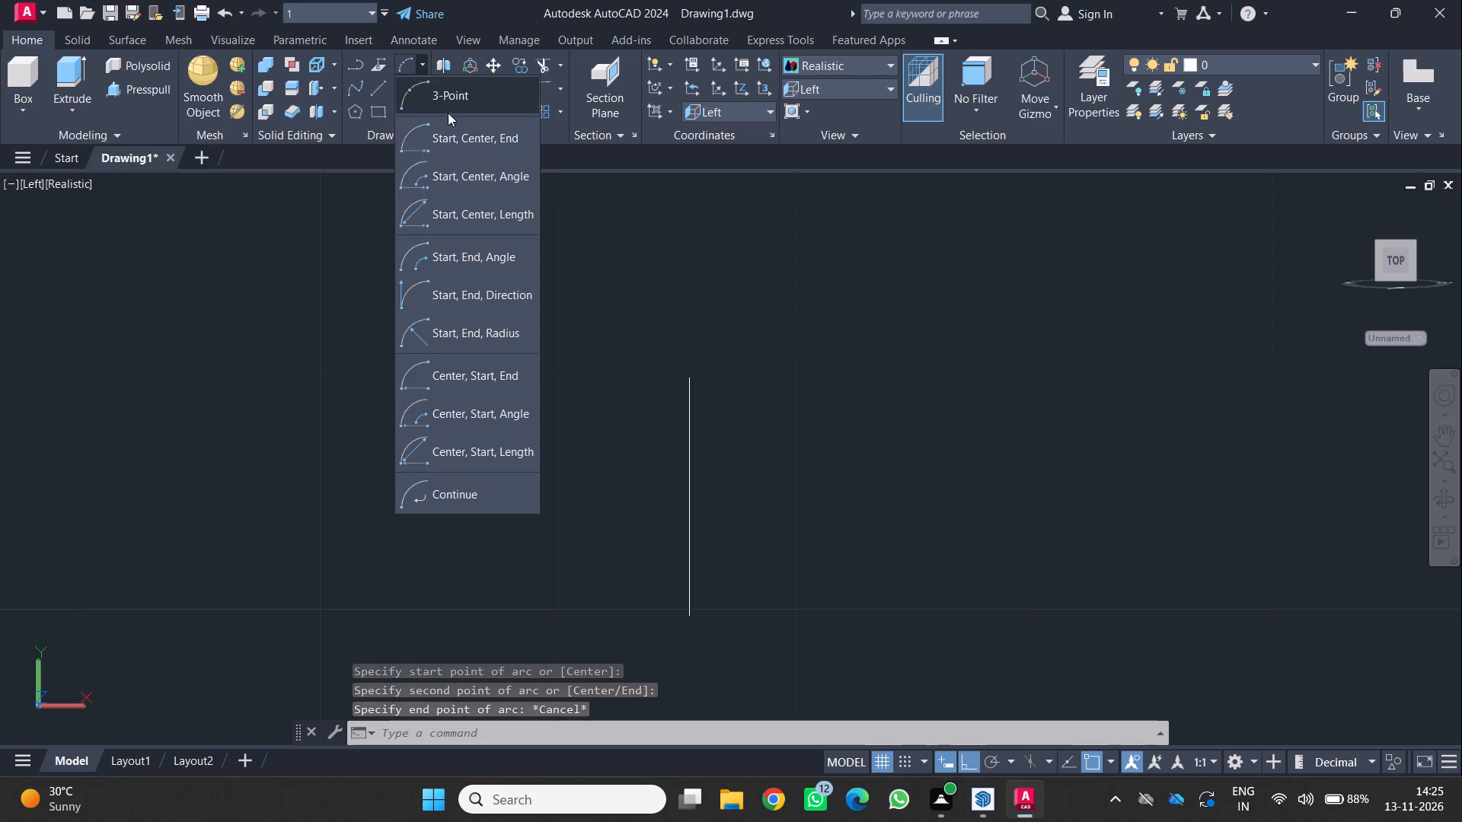
click(445, 100)
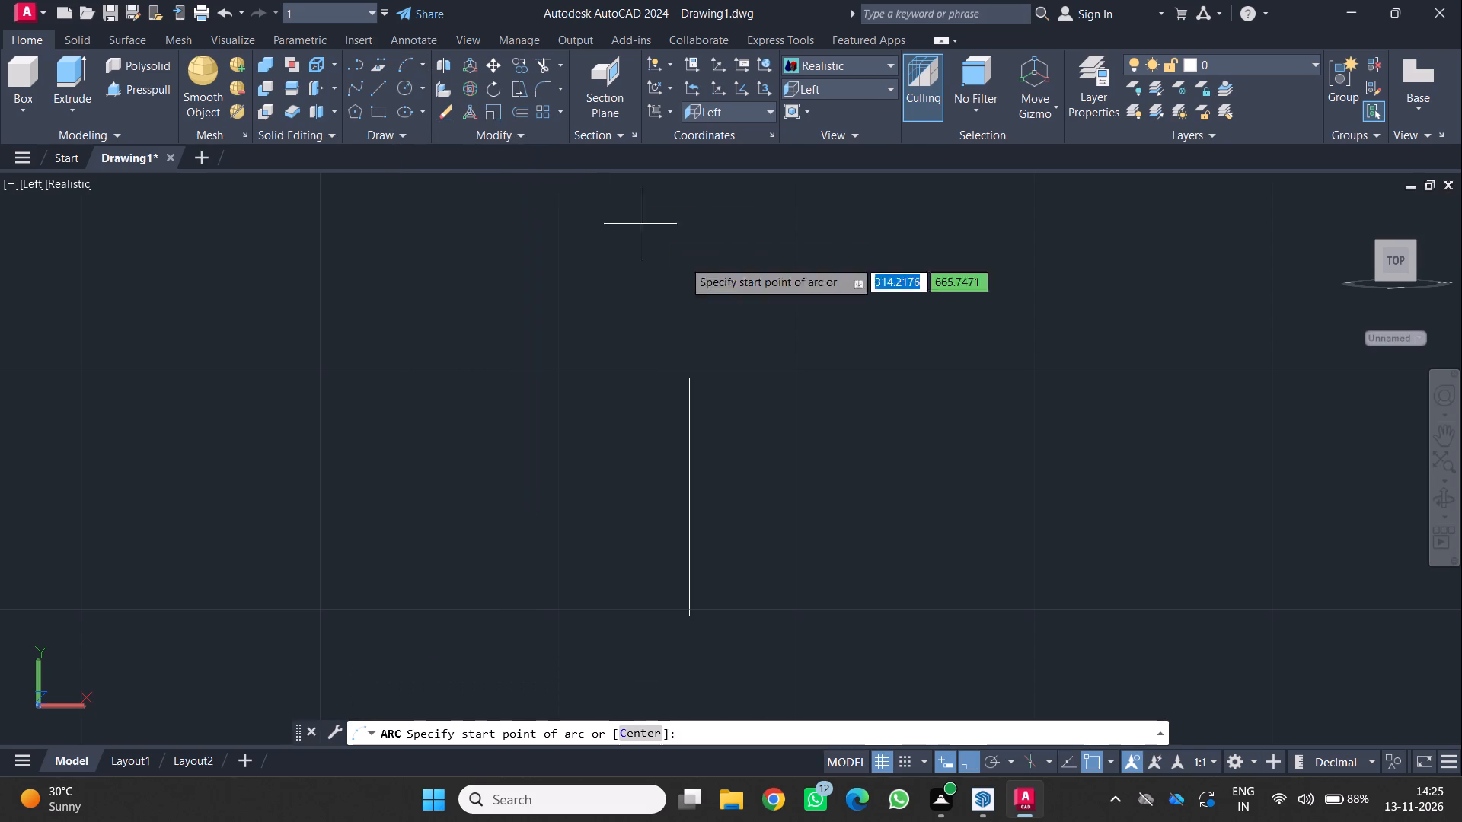
click(692, 378)
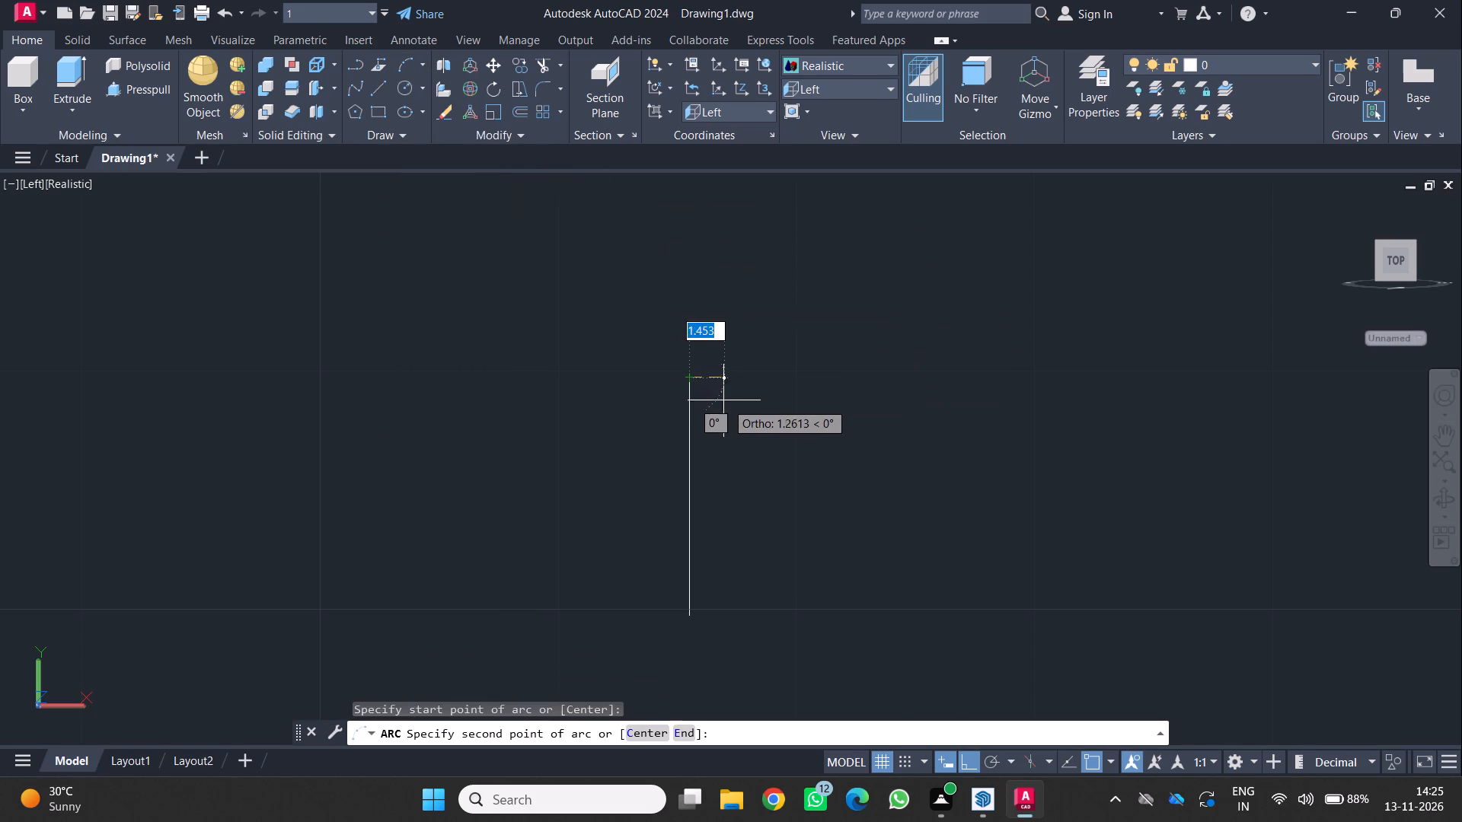
click(752, 439)
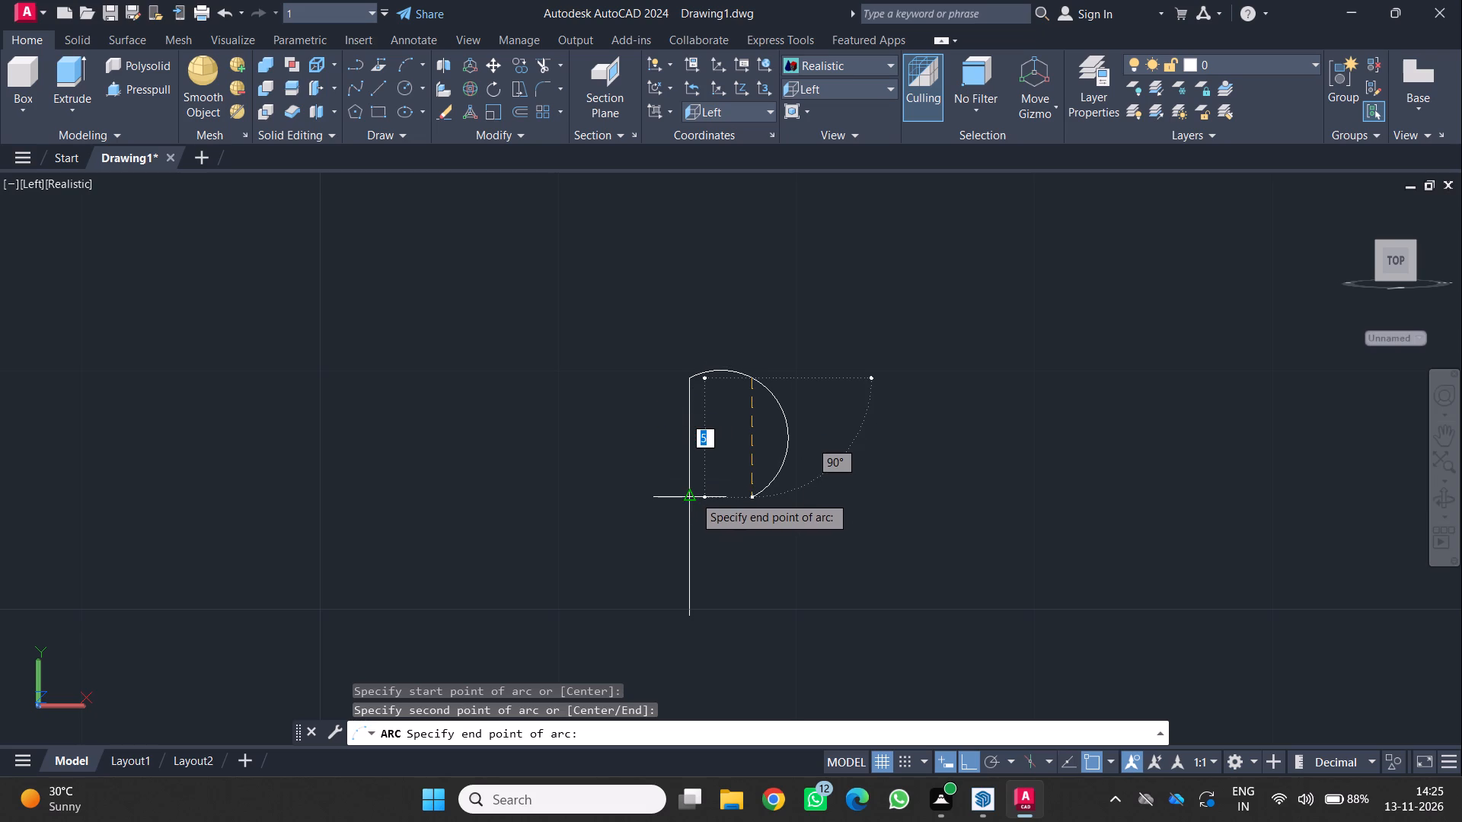
click(691, 478)
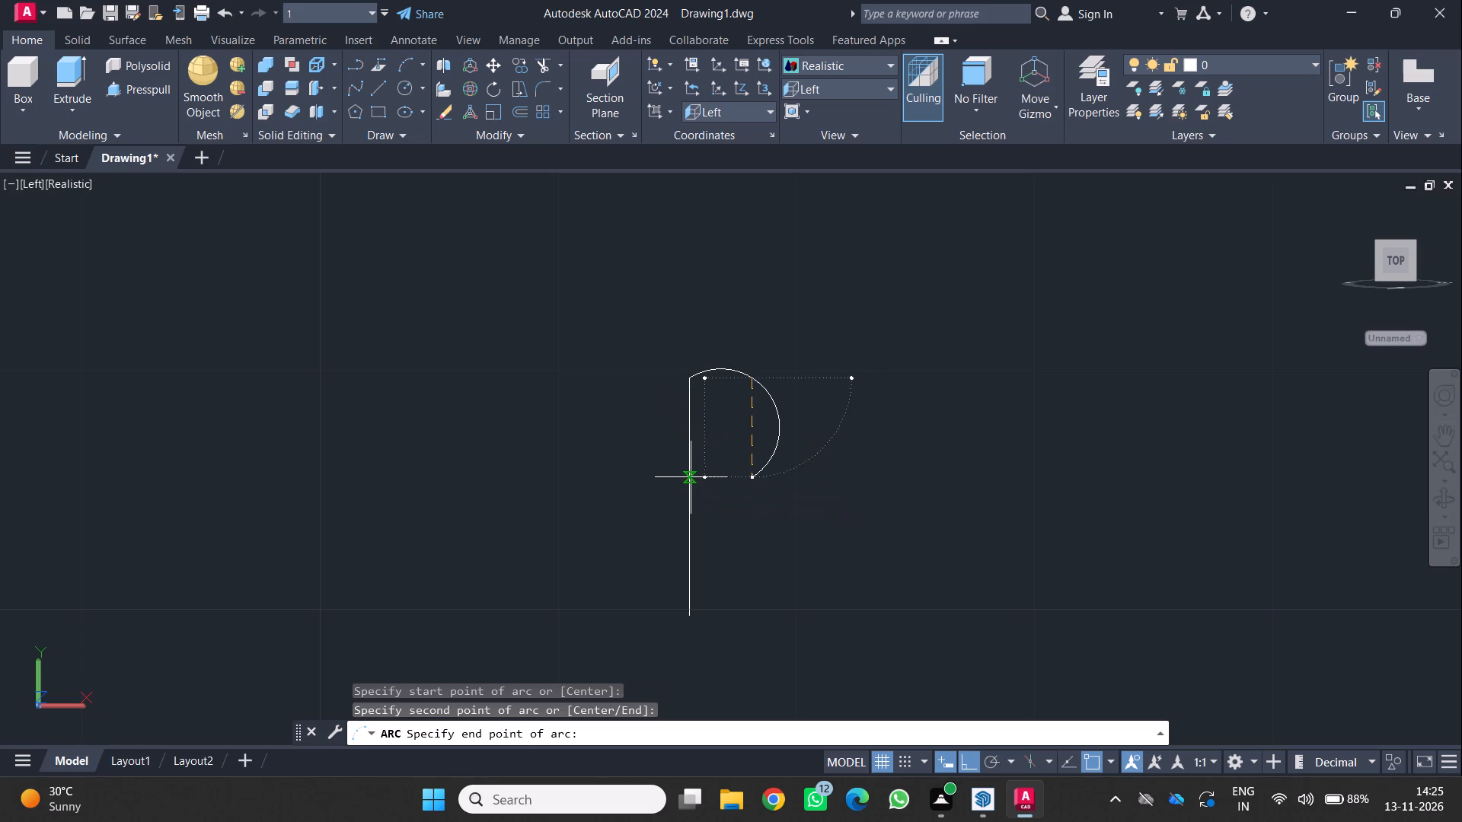
scroll(773, 327, up, 2)
scroll(765, 382, down, 1)
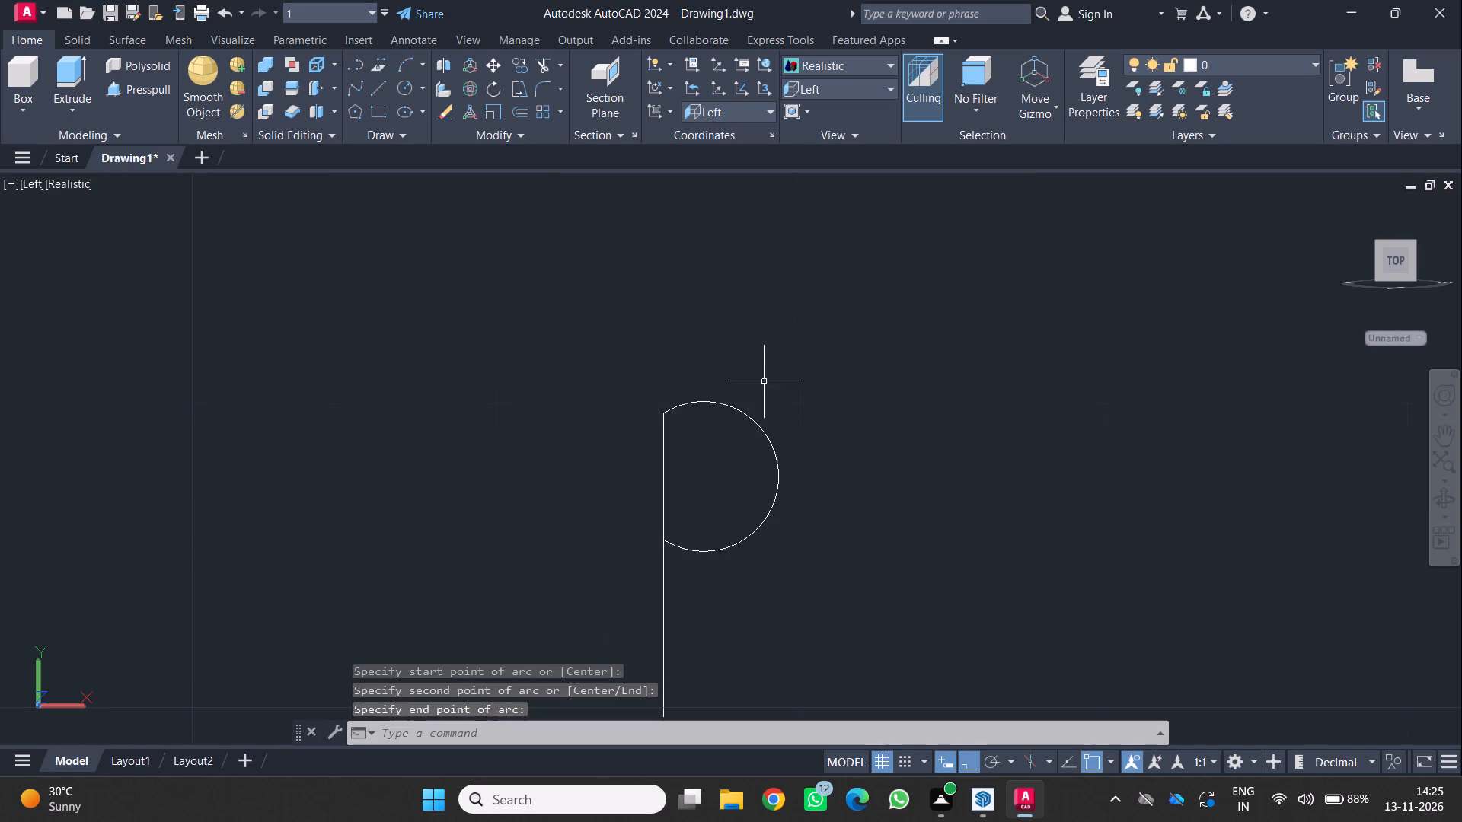
Stretch the arc's upper endpoint off the vertical line to the arc's far side, leaving the arc open at the top.
middle_drag(759, 378, 759, 320)
click(739, 353)
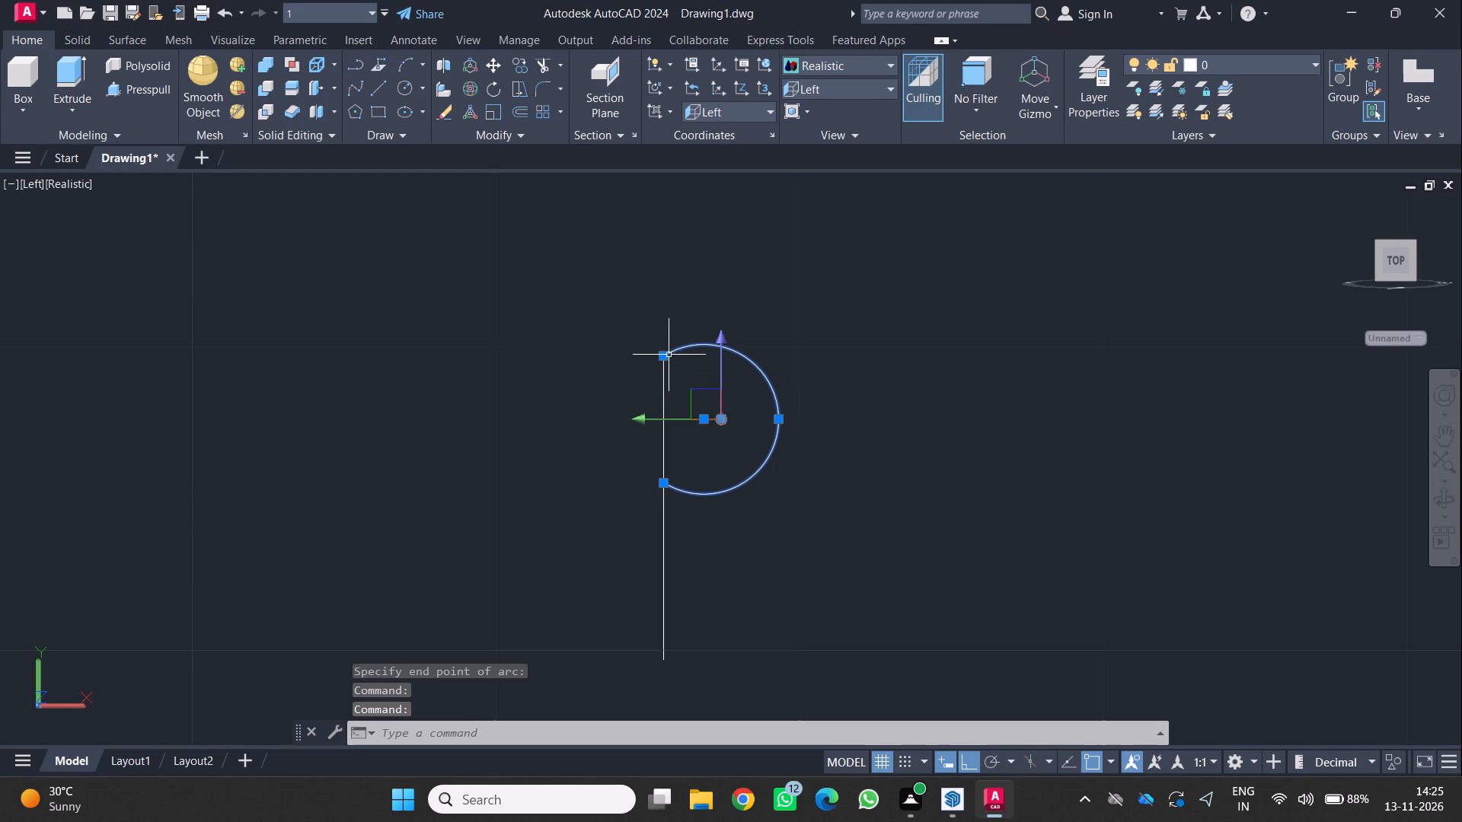
click(666, 356)
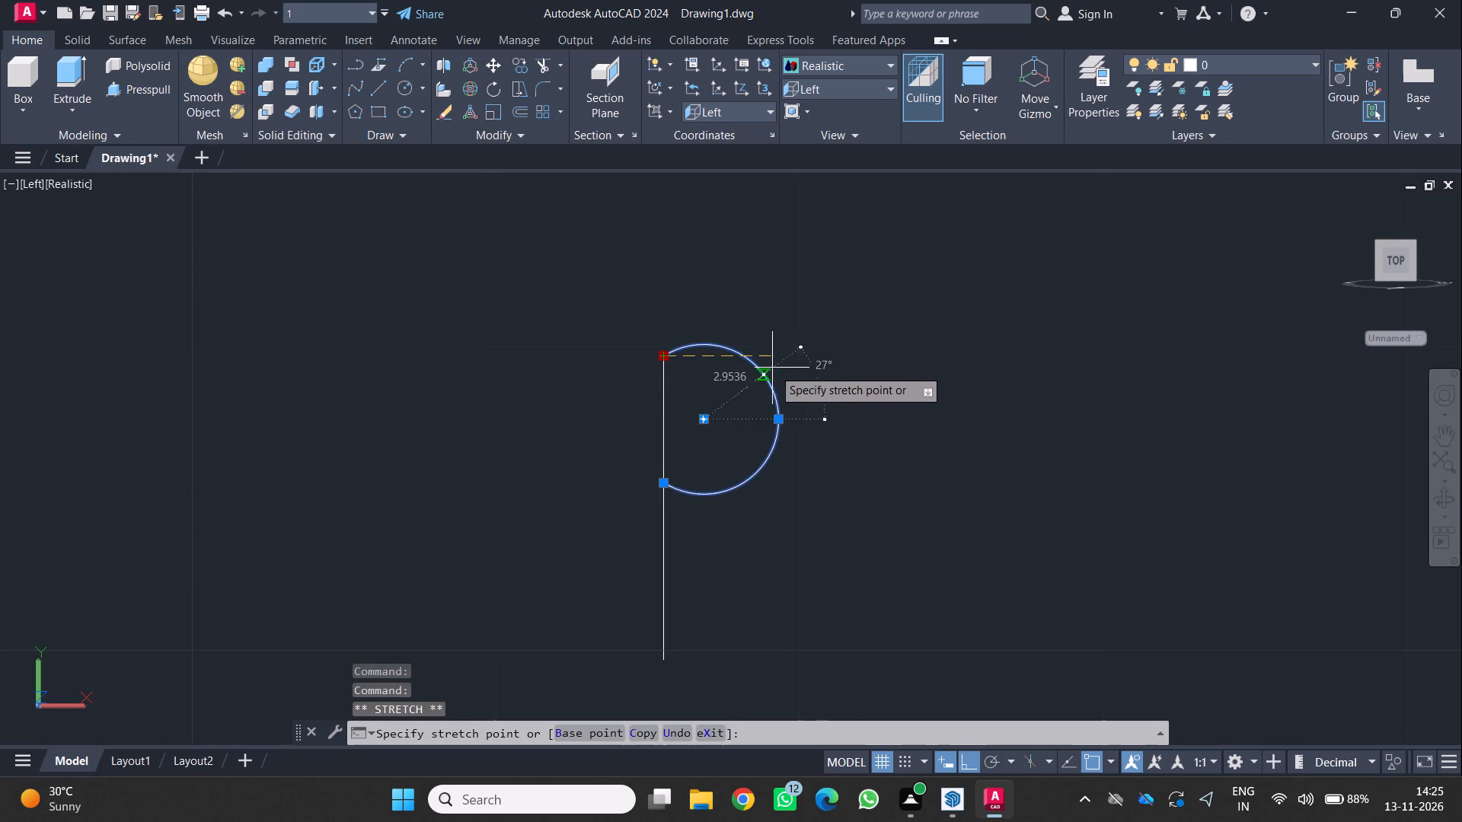
click(780, 378)
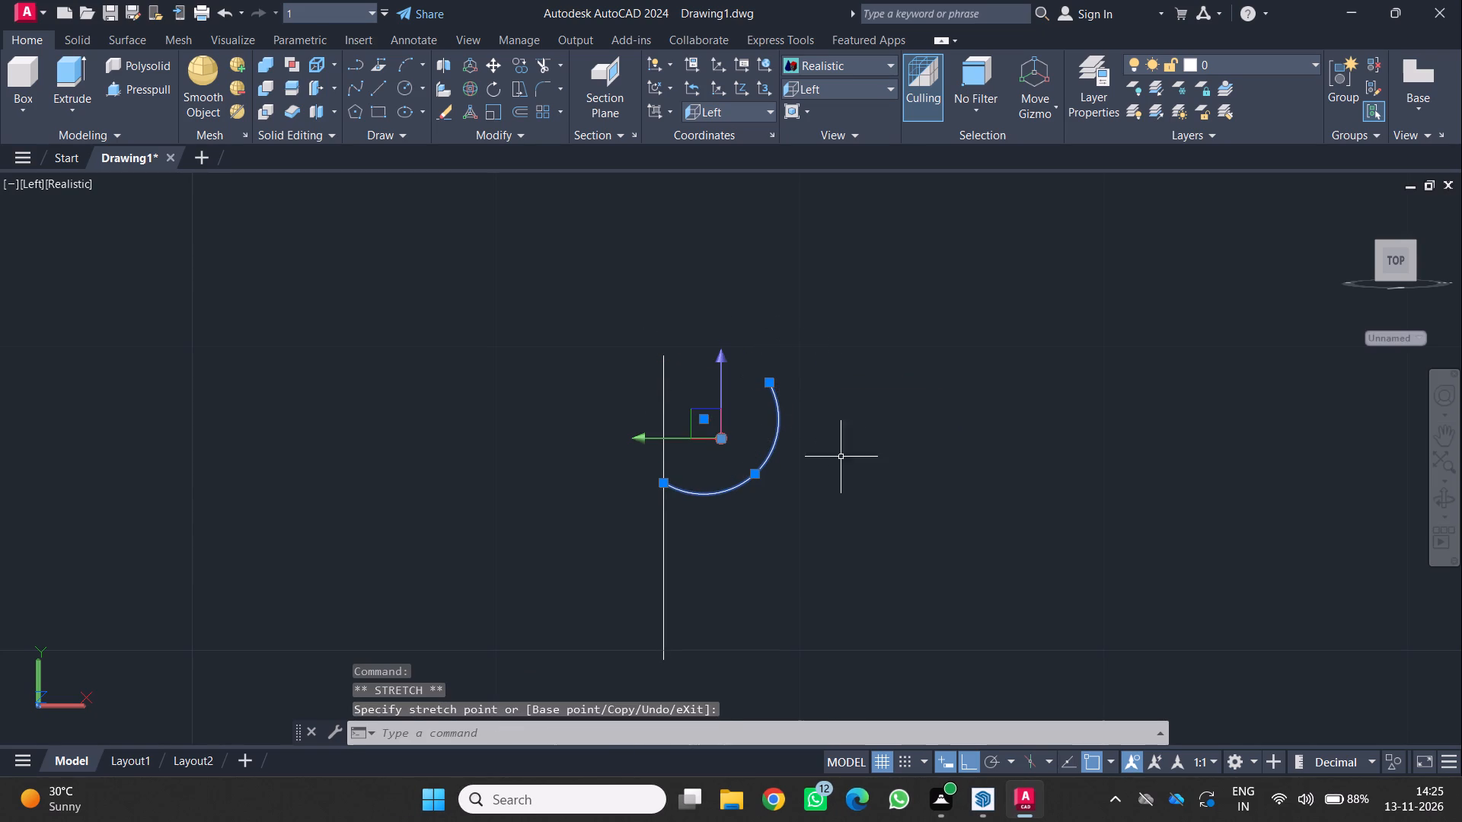
key(Escape)
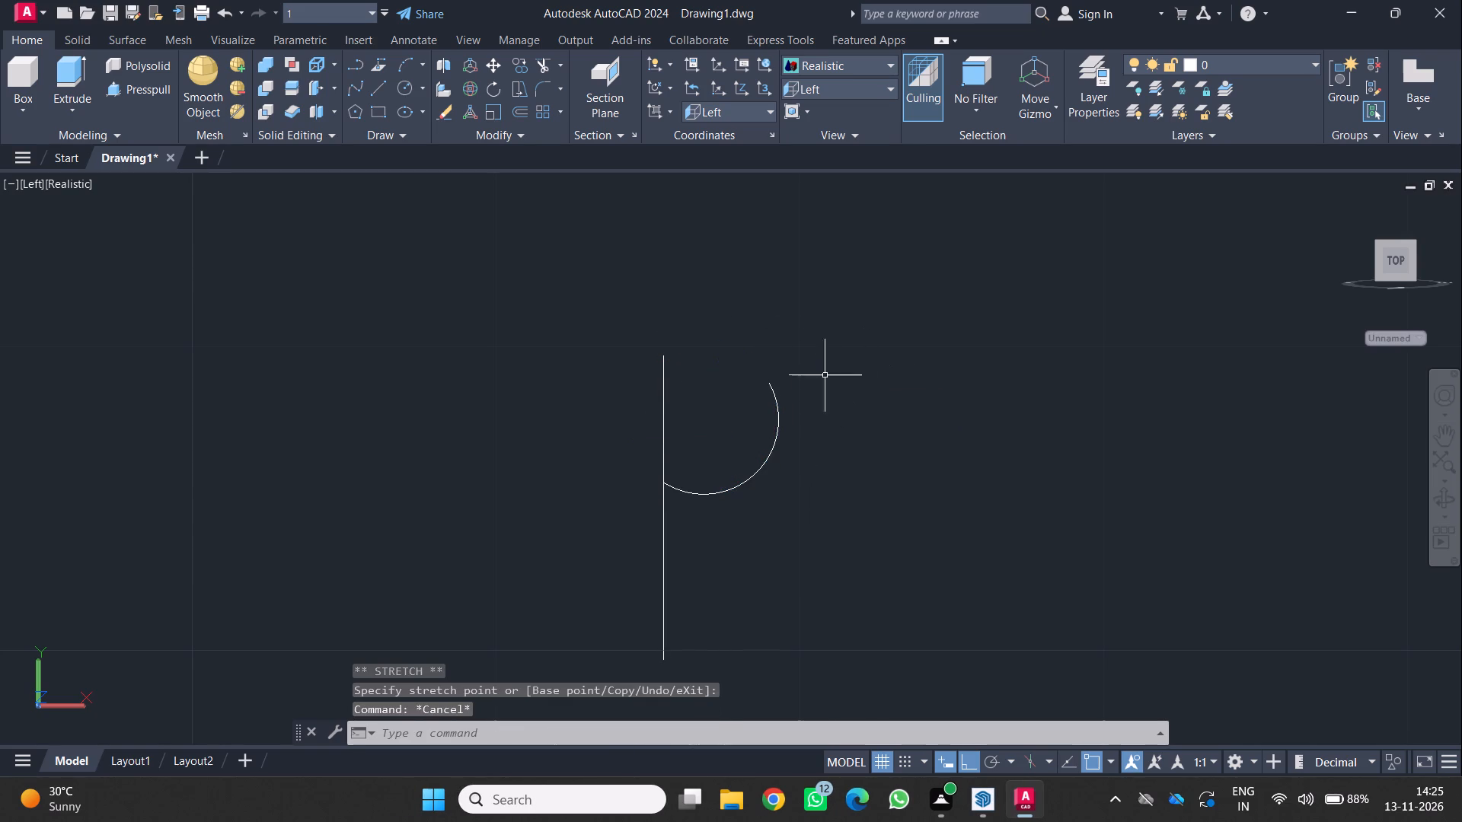
Move the arc so its center lies on the vertical line, and stretch its lower endpoint back onto the line.
click(778, 435)
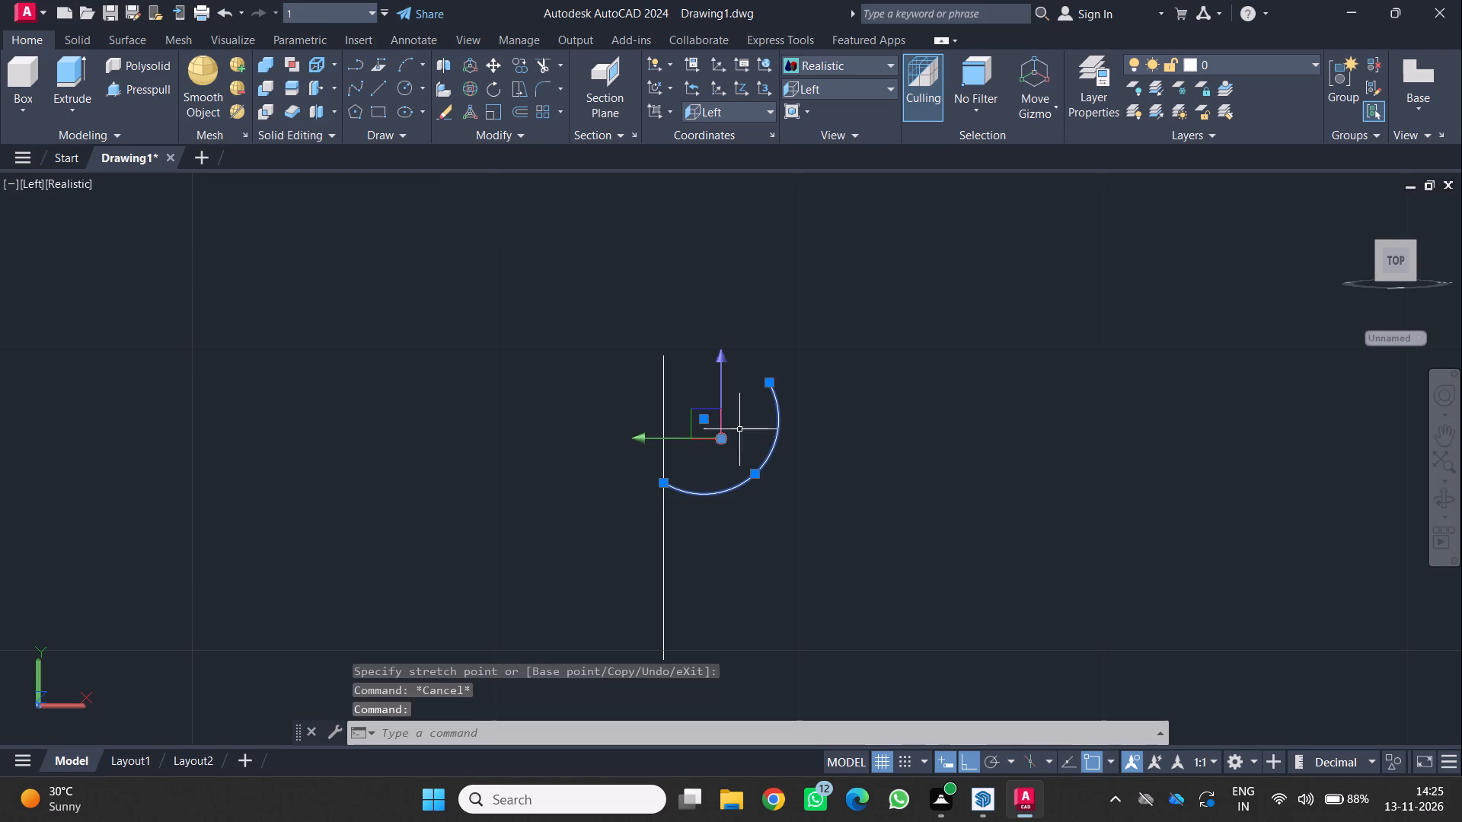
click(700, 422)
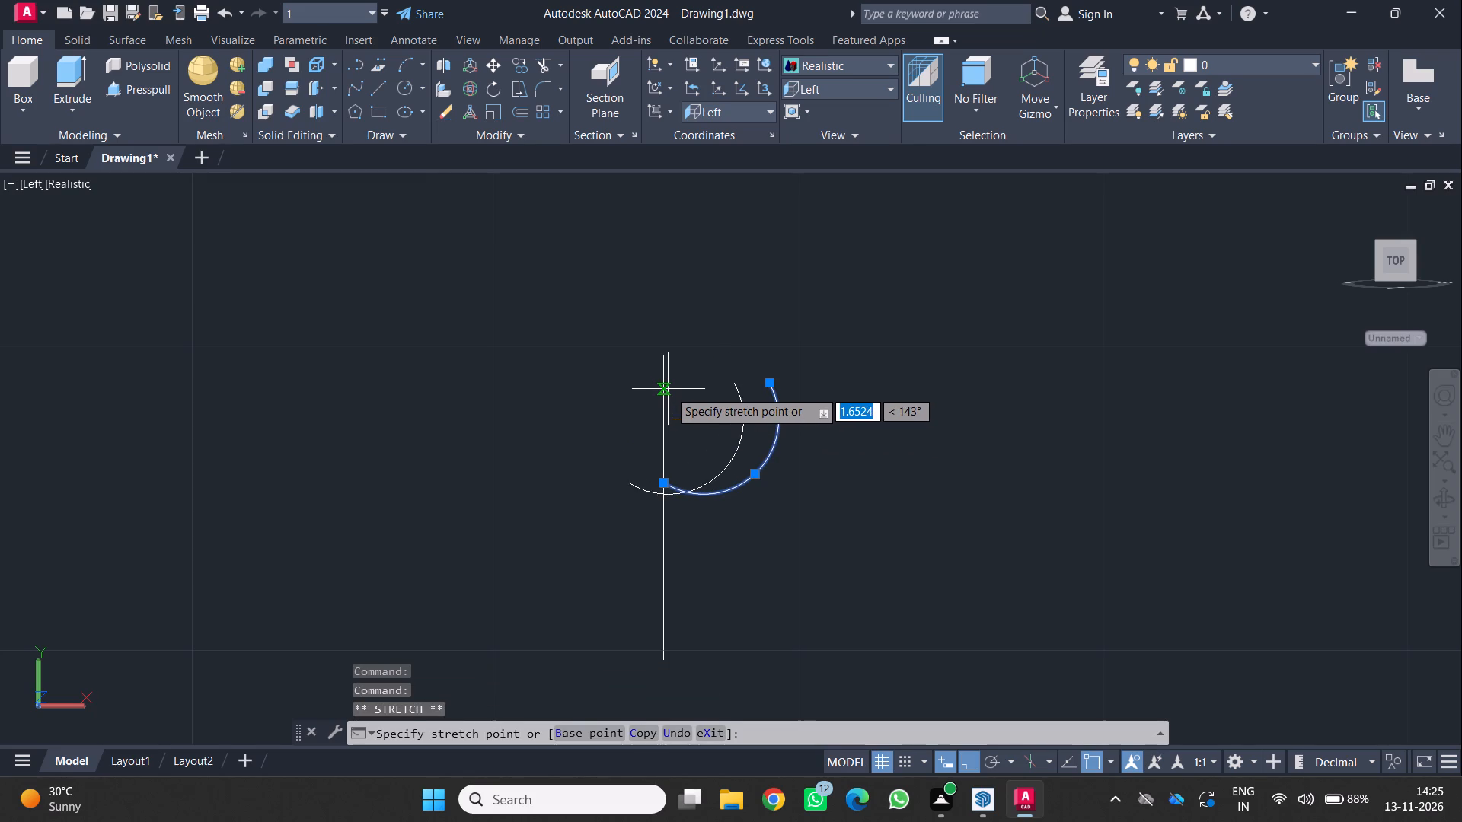
click(663, 390)
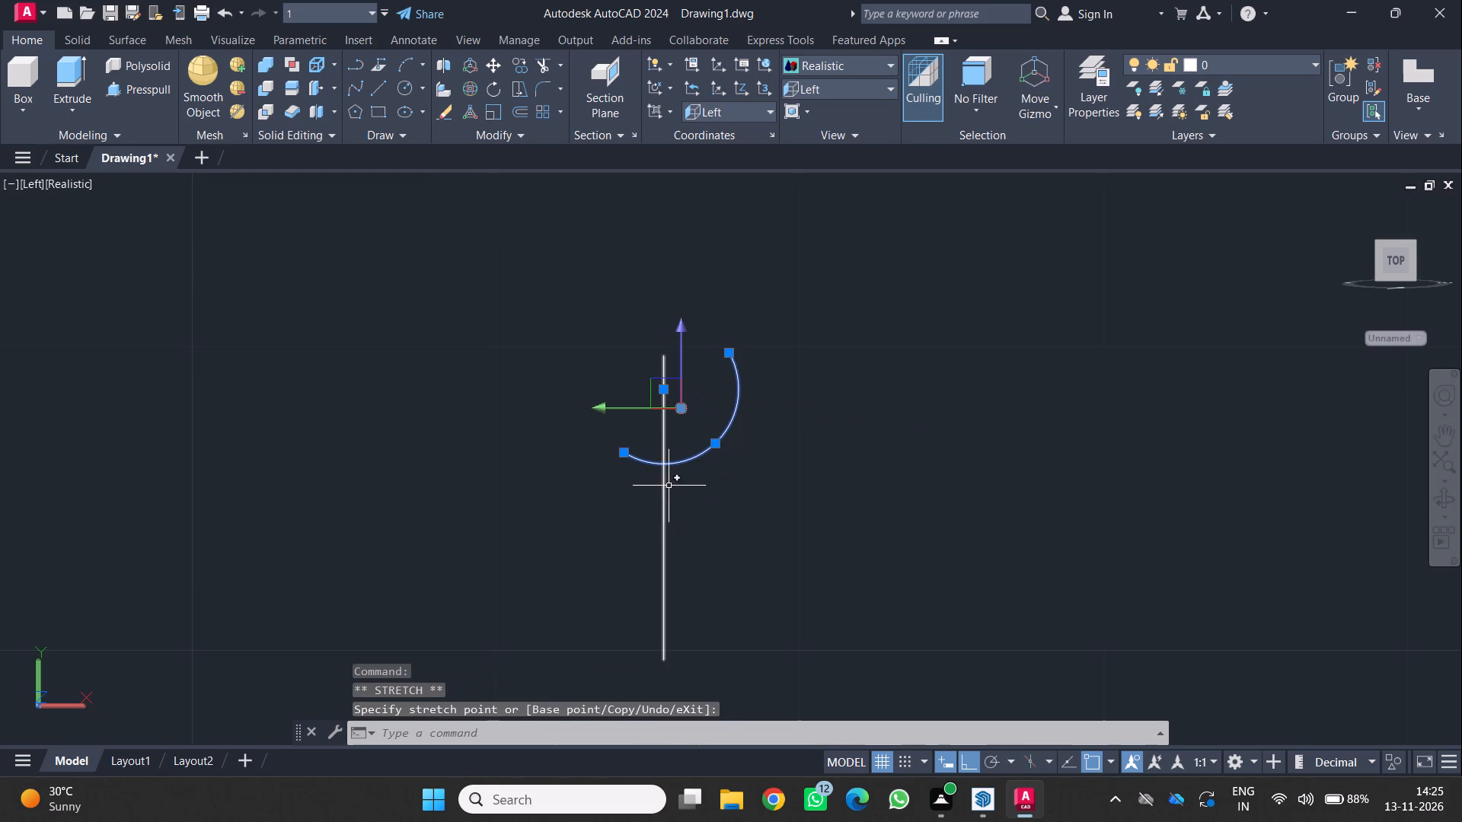
click(624, 454)
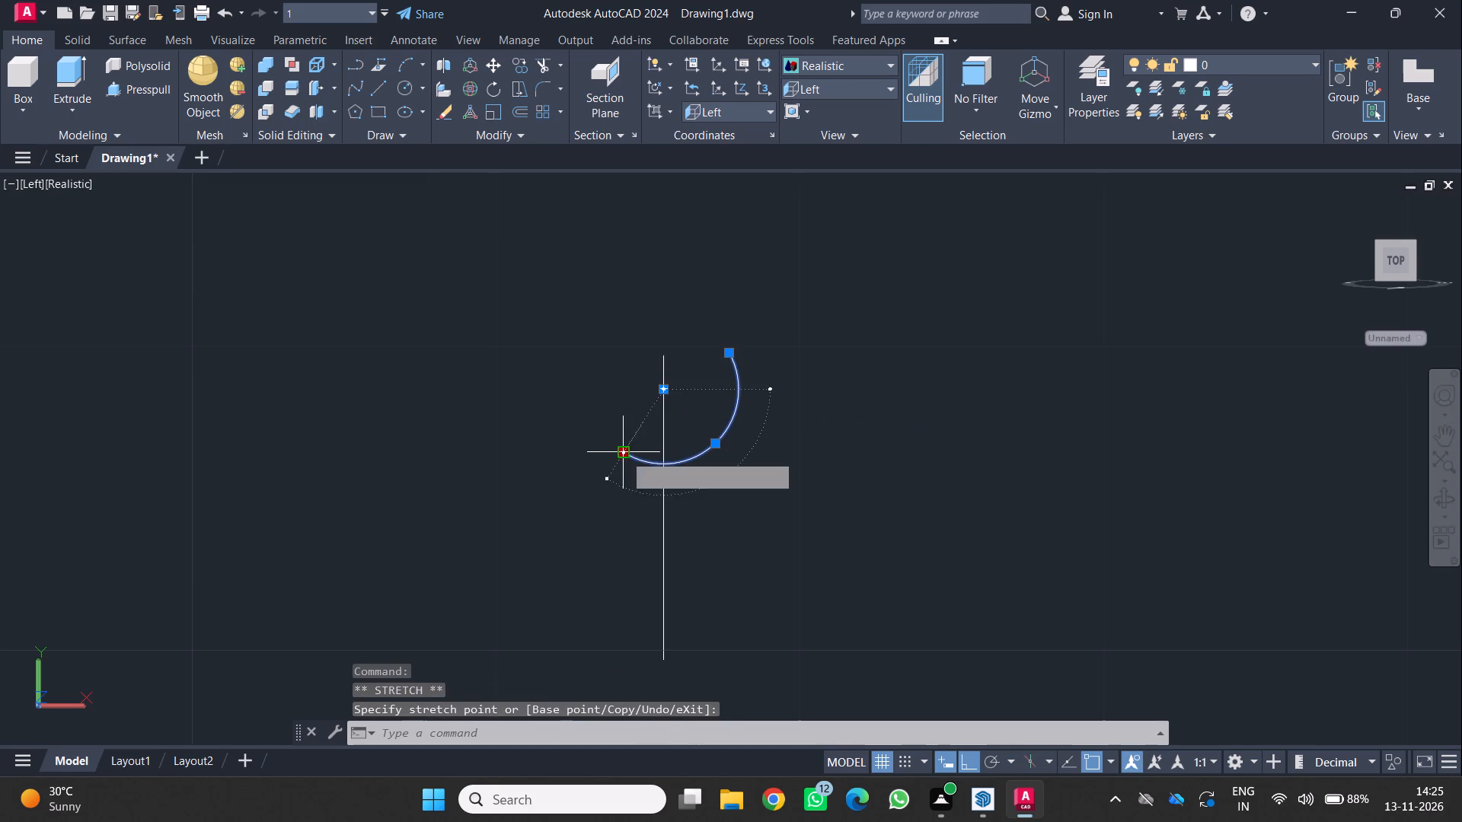
click(662, 469)
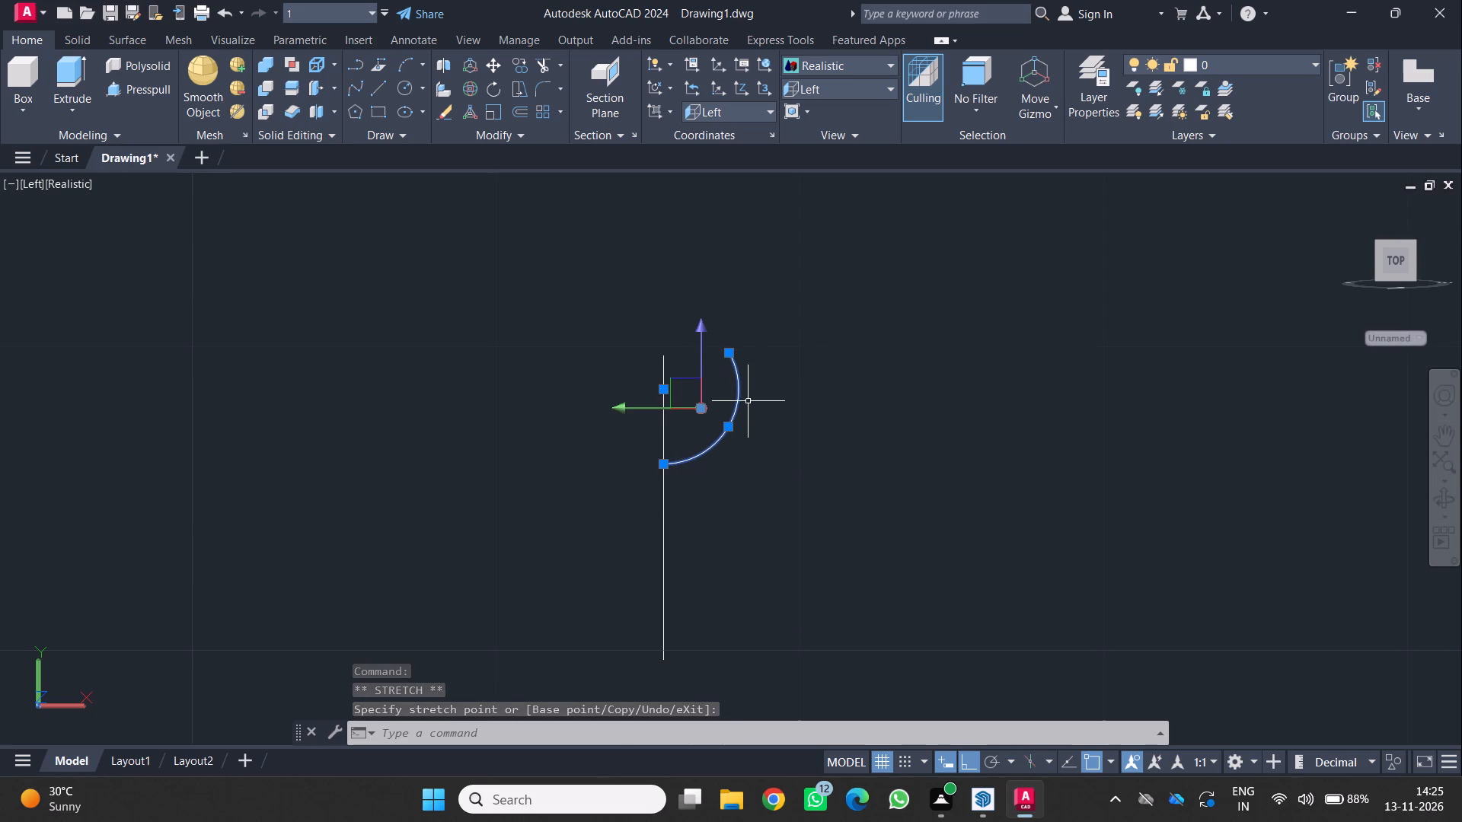
Stretch the arc's midpoint outward for a fuller bulge, and its upper endpoint farther from the line, about level with the line's top.
click(732, 426)
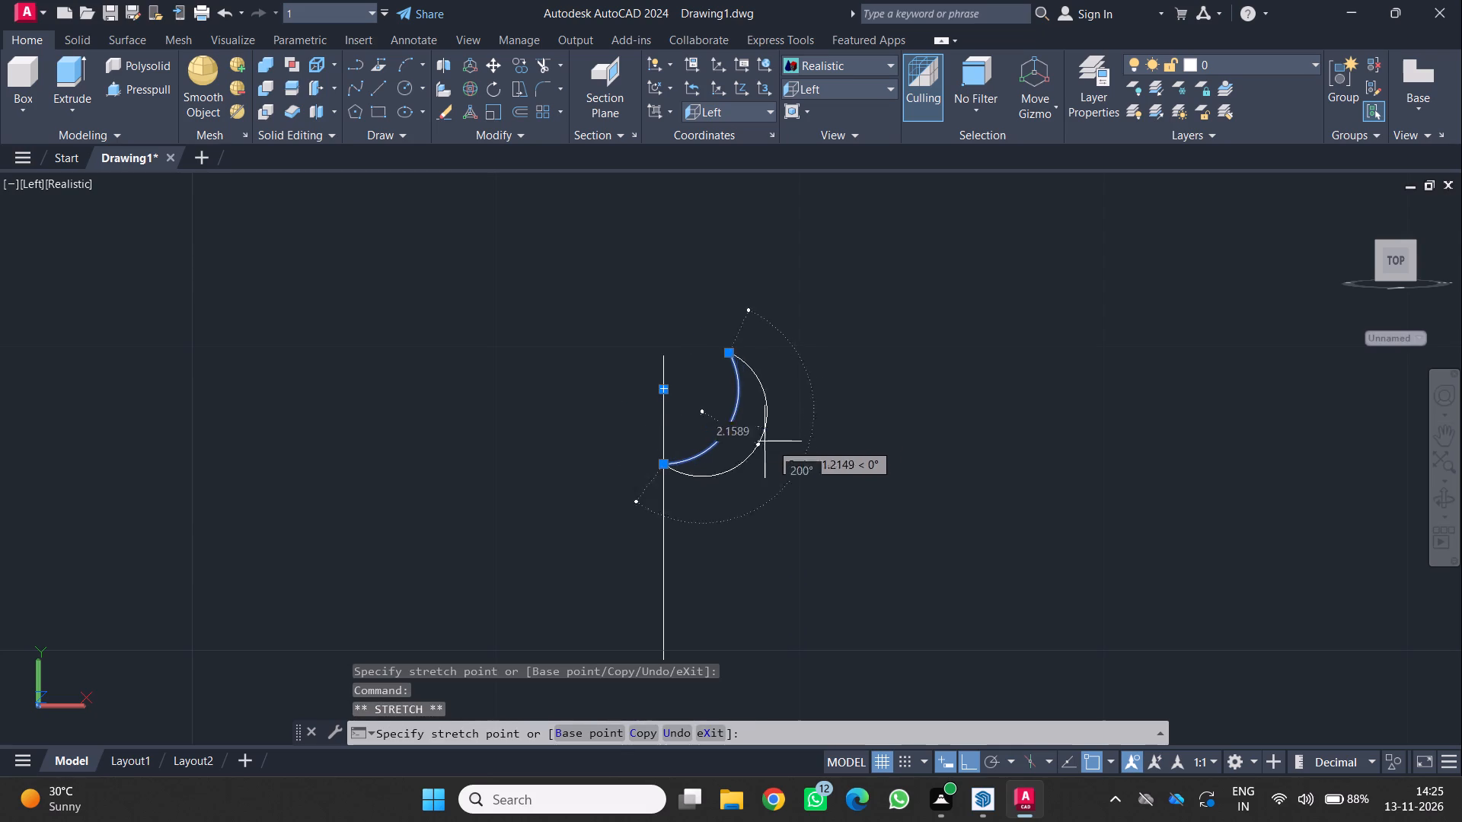
click(780, 447)
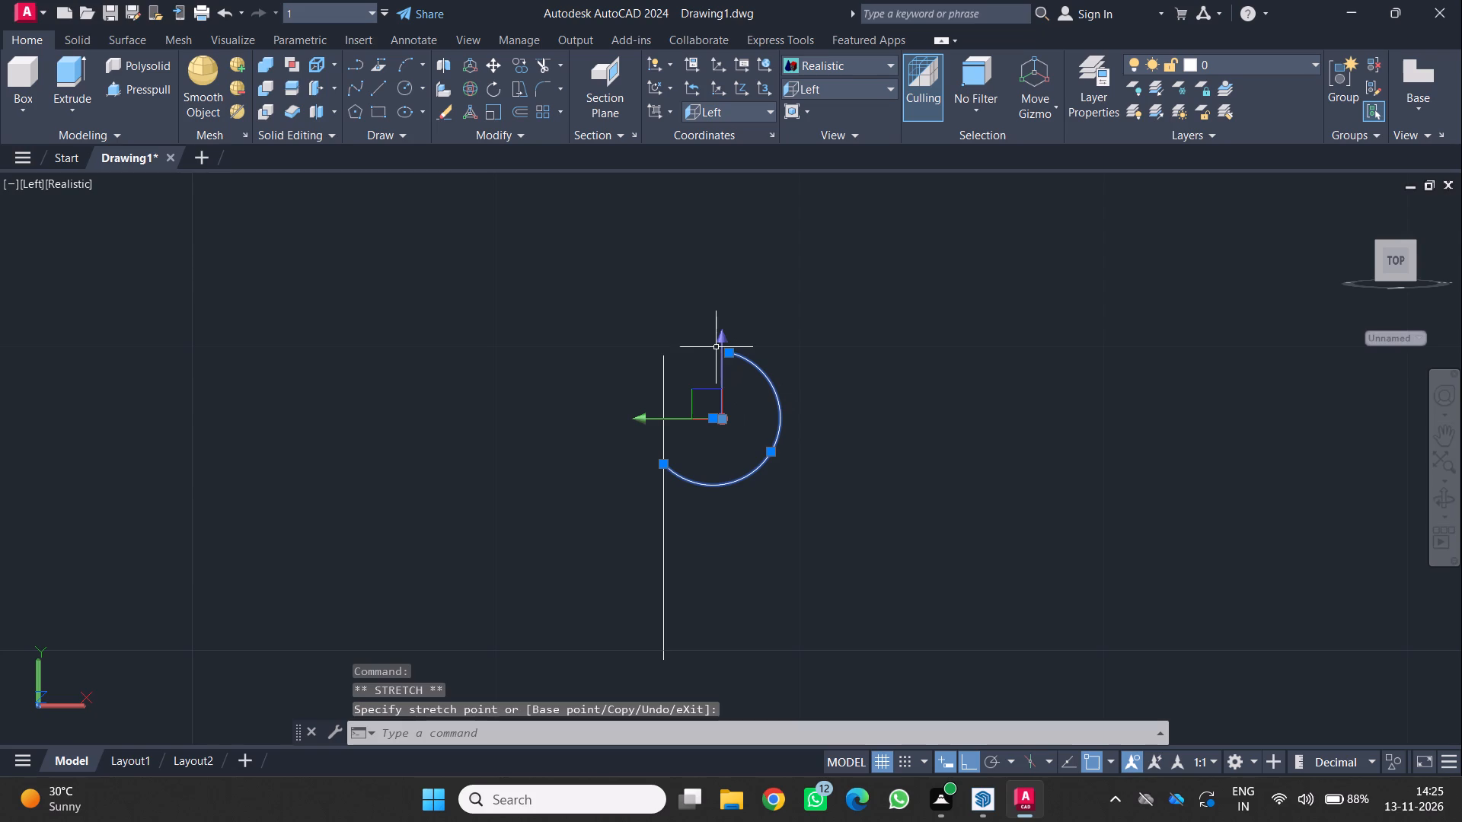
click(726, 349)
click(777, 368)
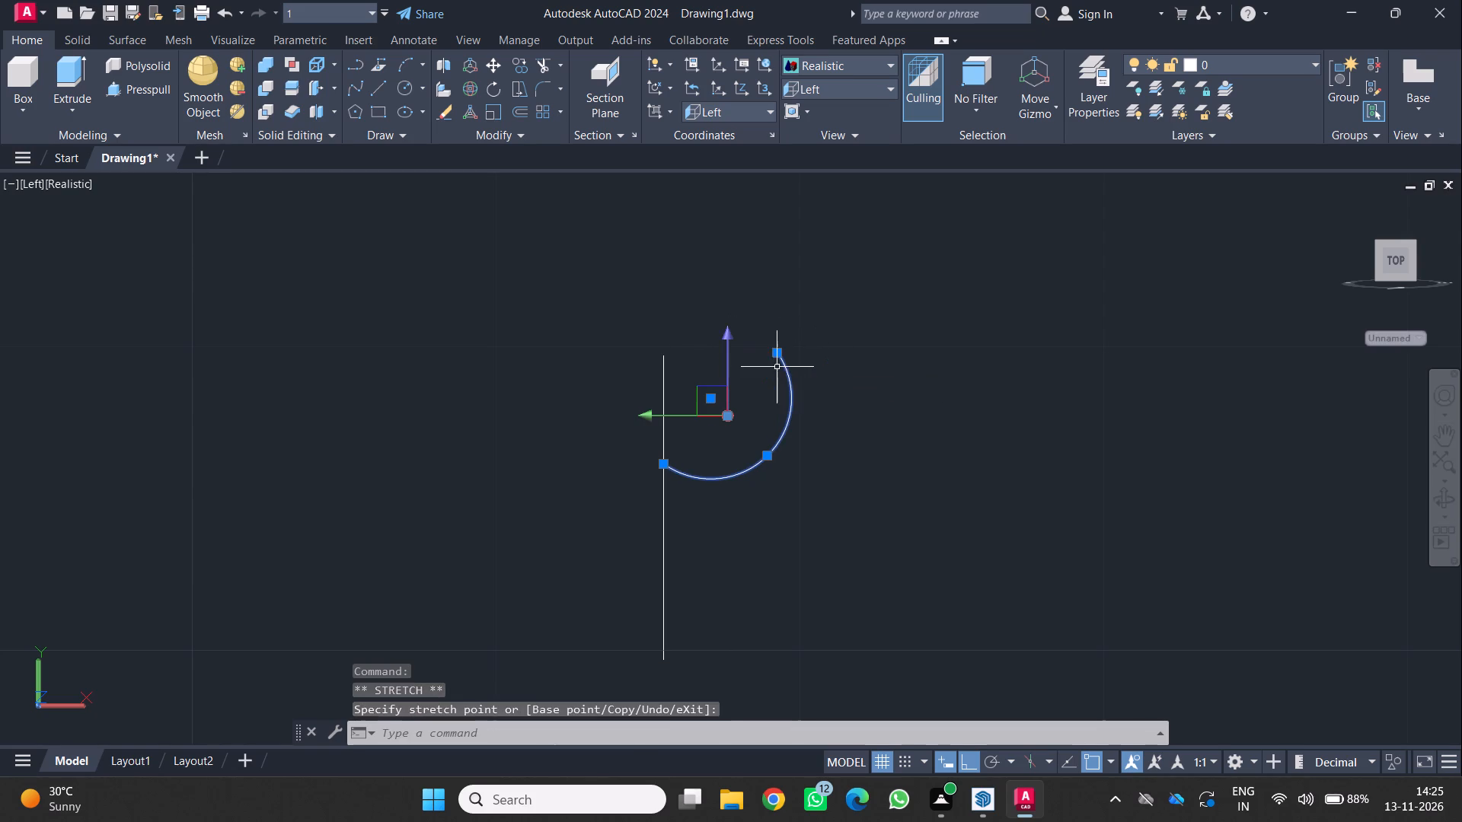
key(Escape)
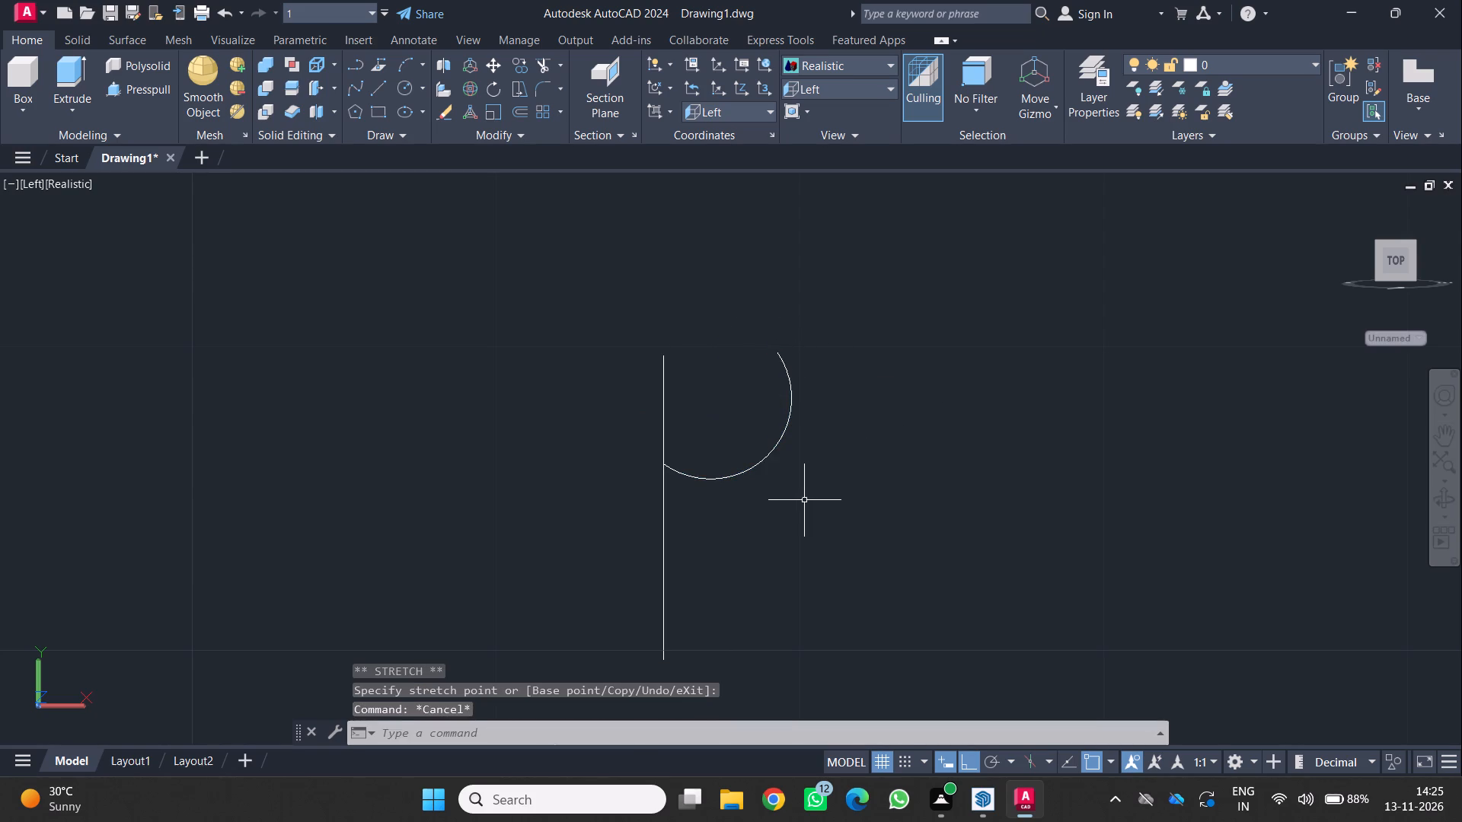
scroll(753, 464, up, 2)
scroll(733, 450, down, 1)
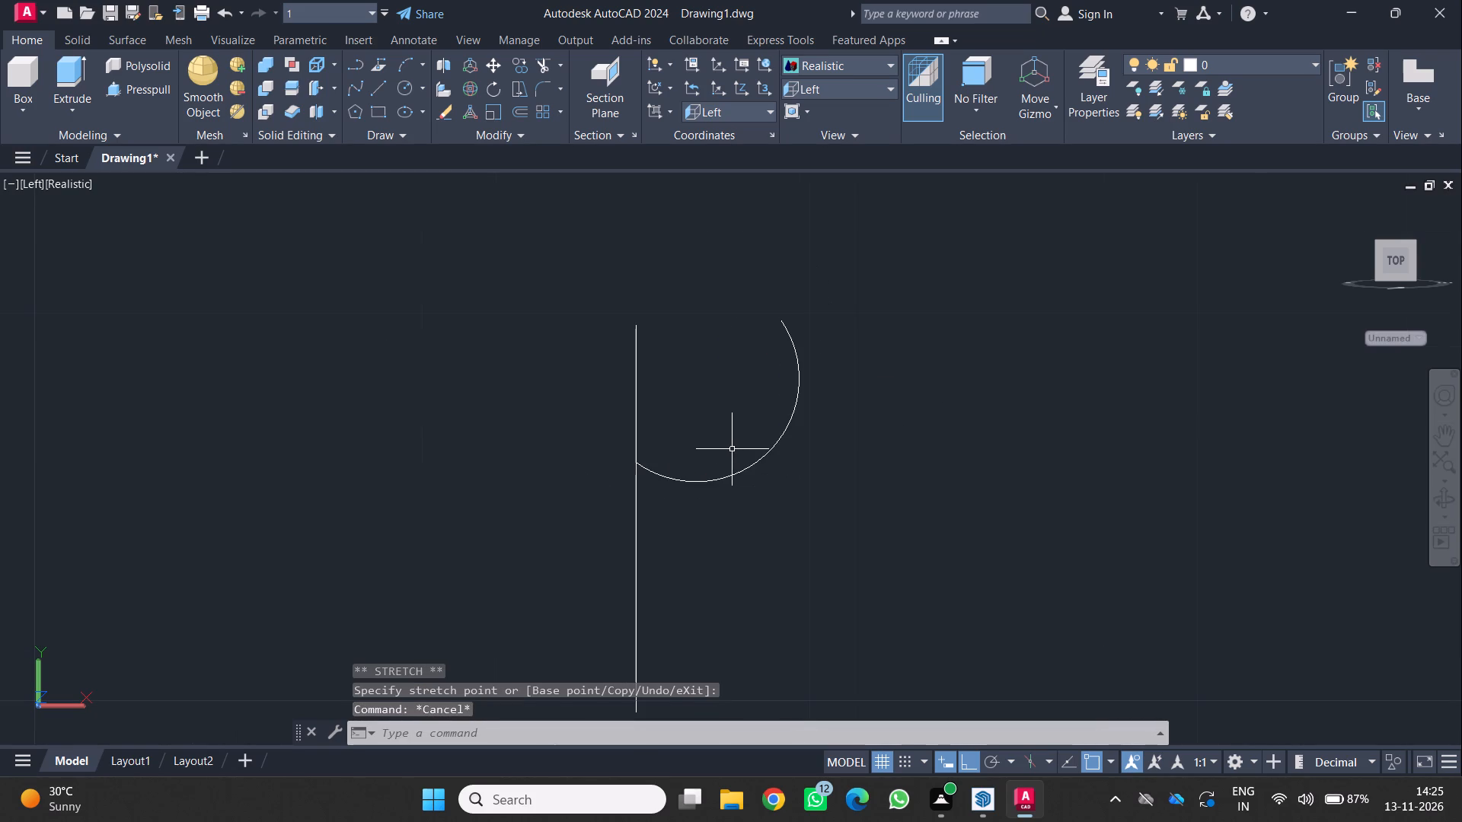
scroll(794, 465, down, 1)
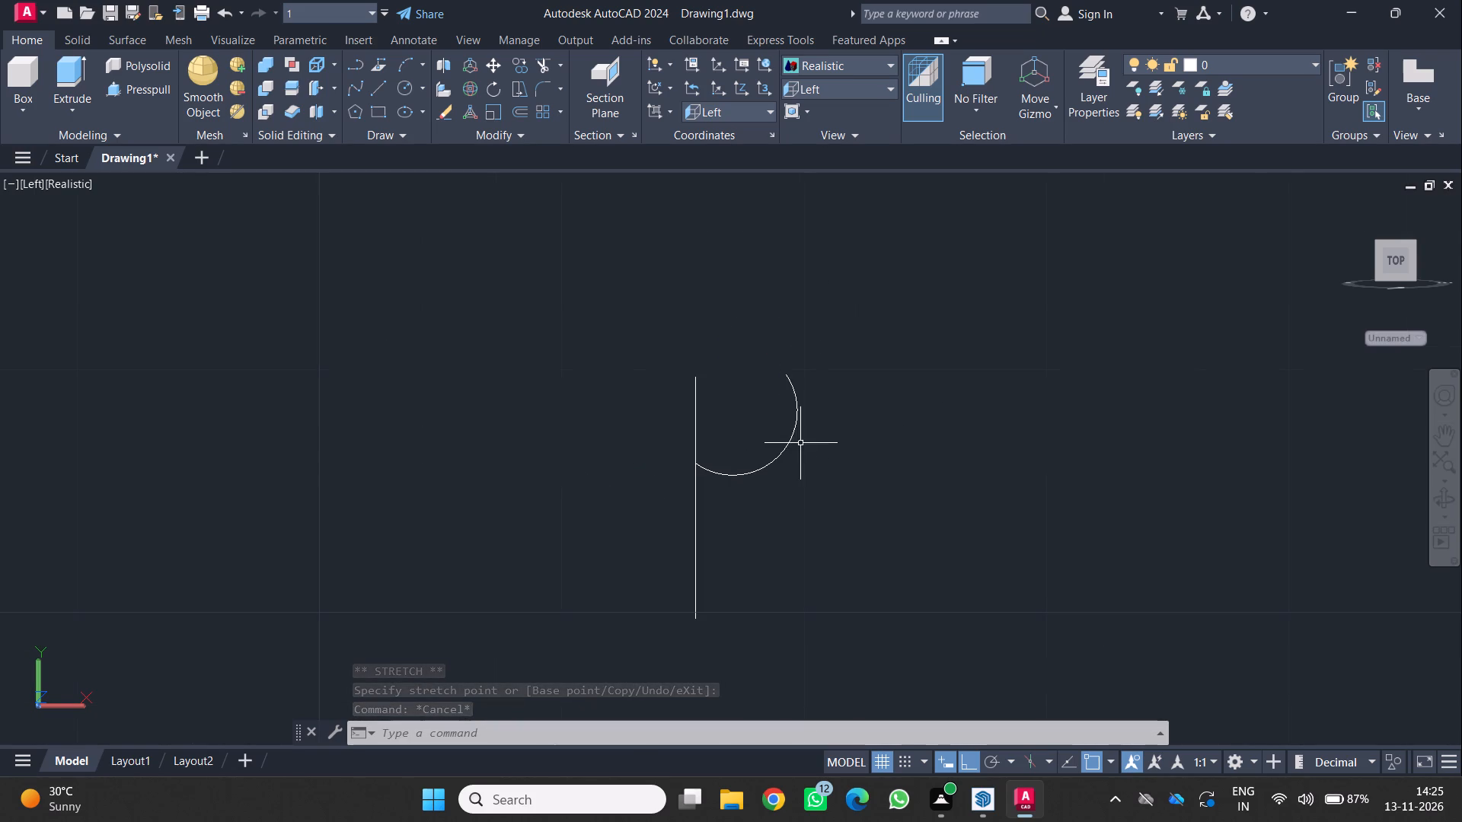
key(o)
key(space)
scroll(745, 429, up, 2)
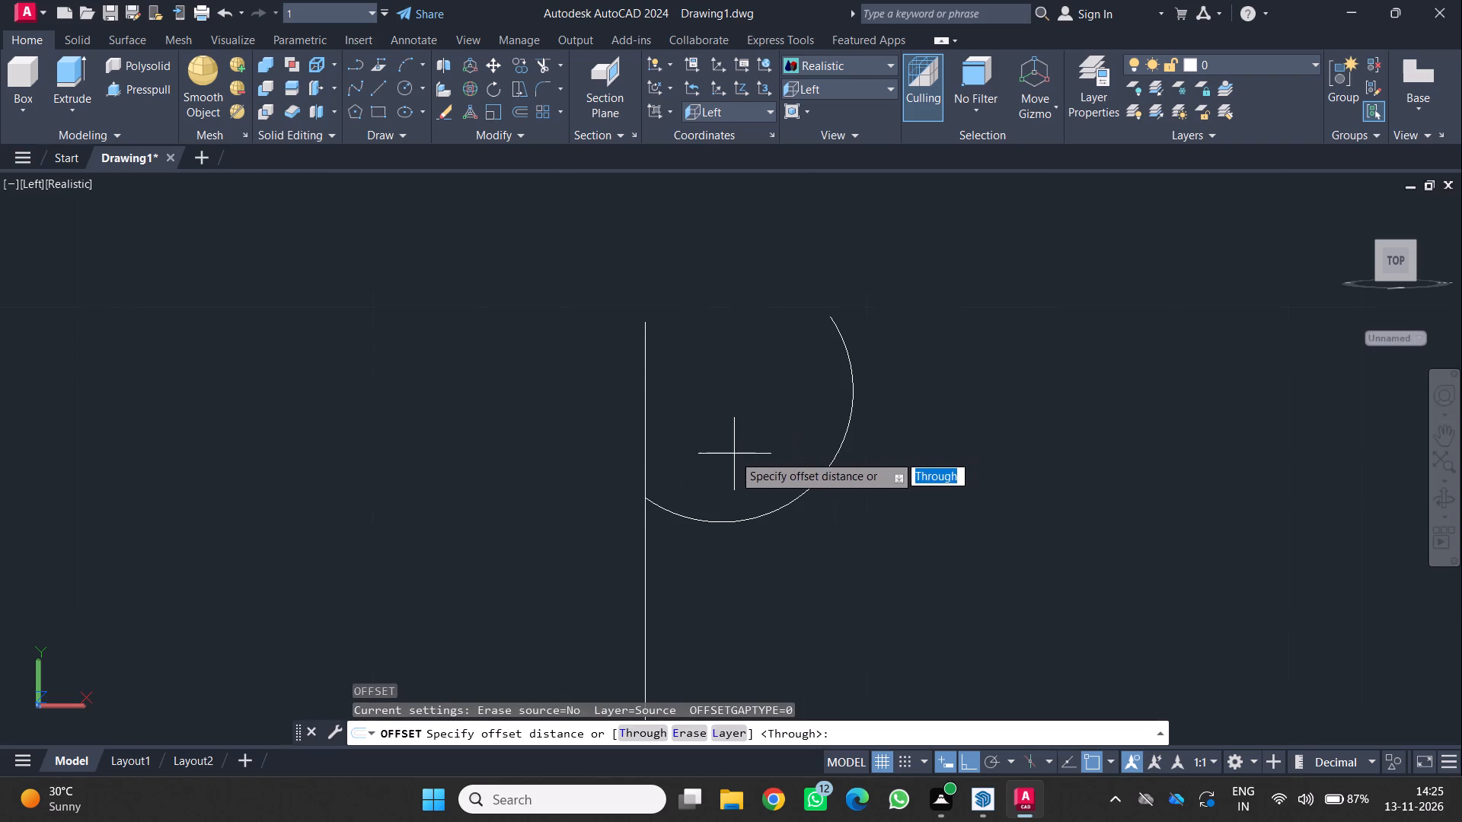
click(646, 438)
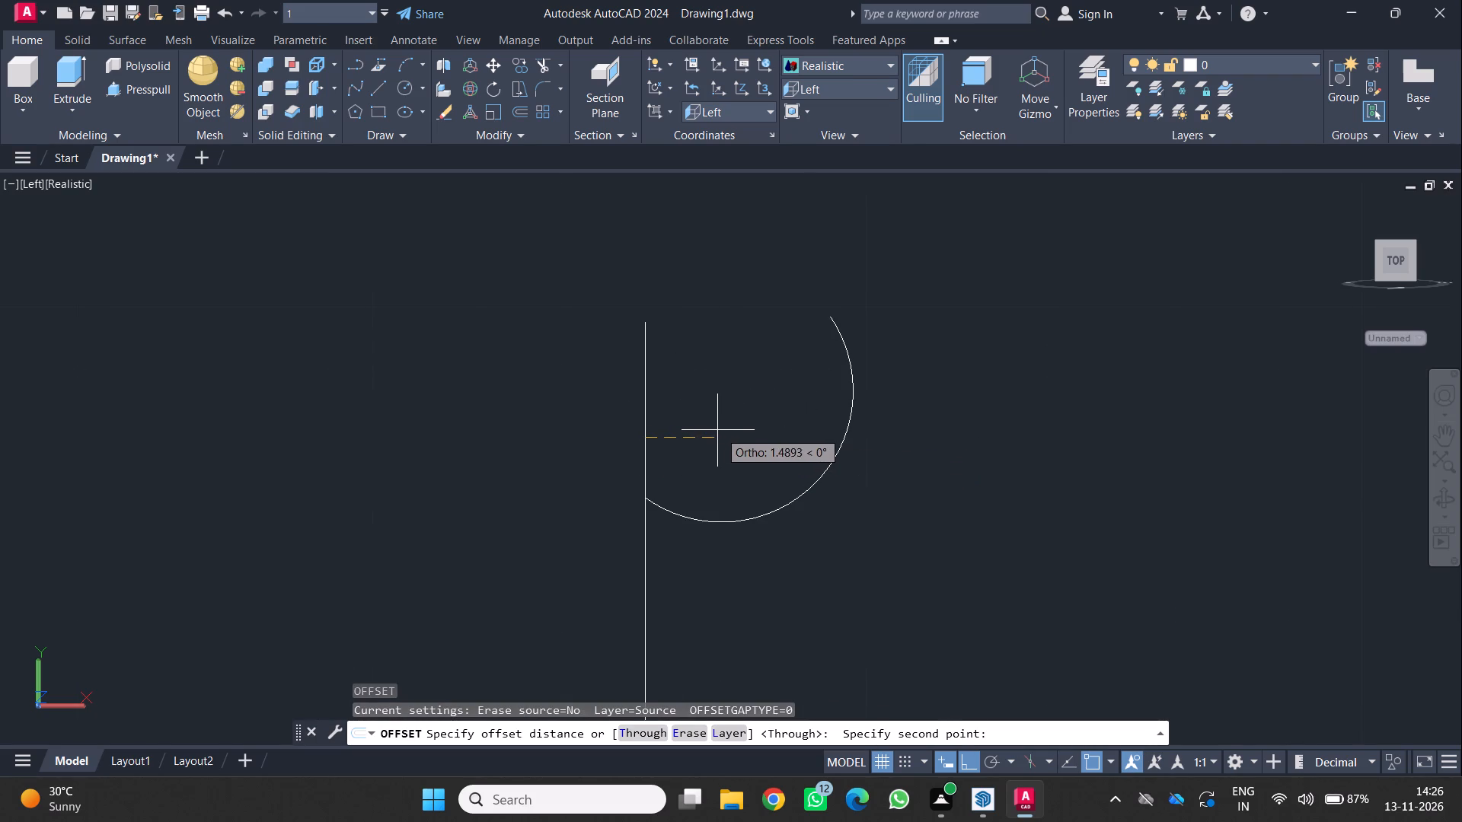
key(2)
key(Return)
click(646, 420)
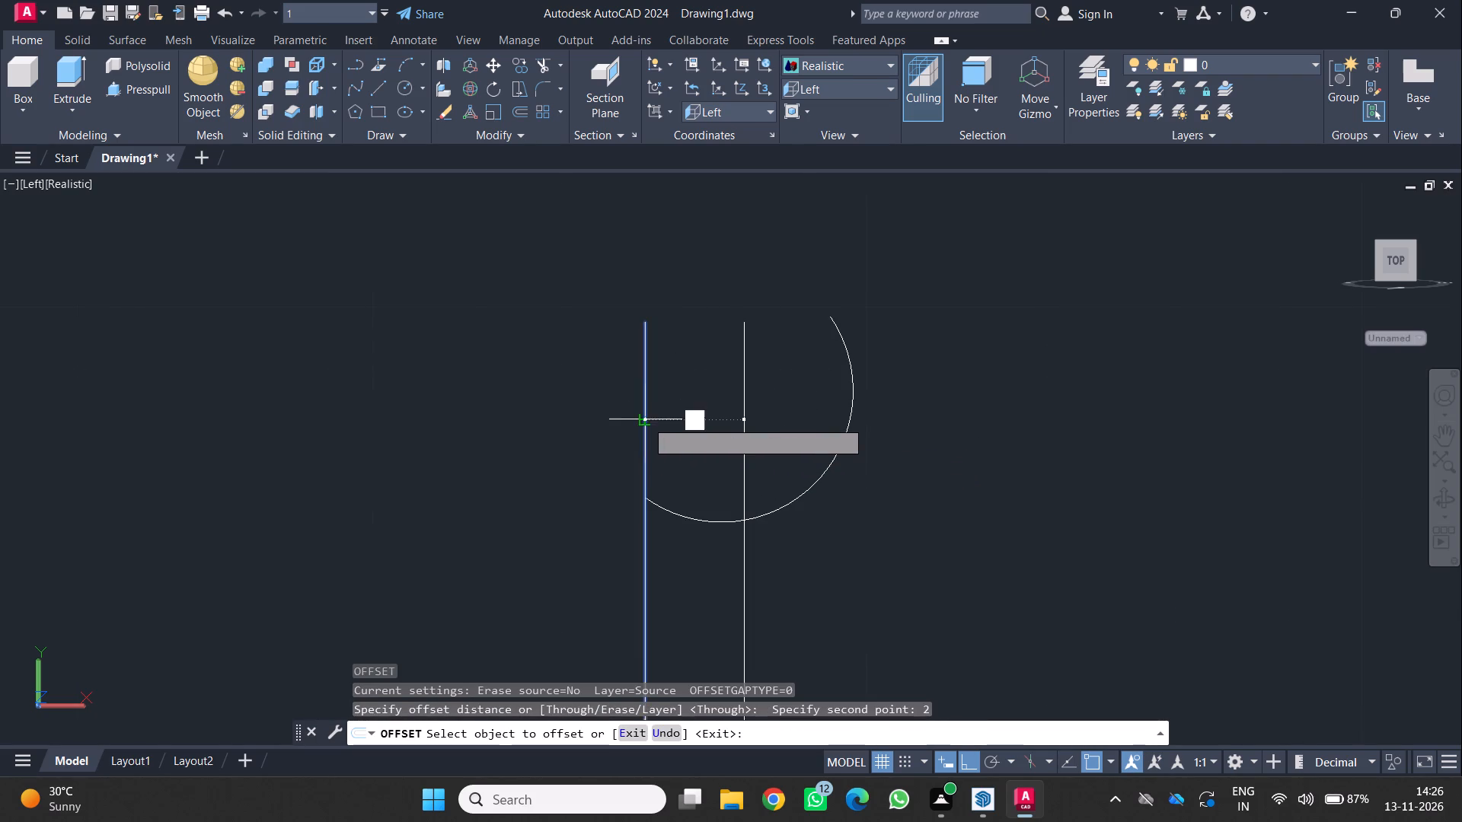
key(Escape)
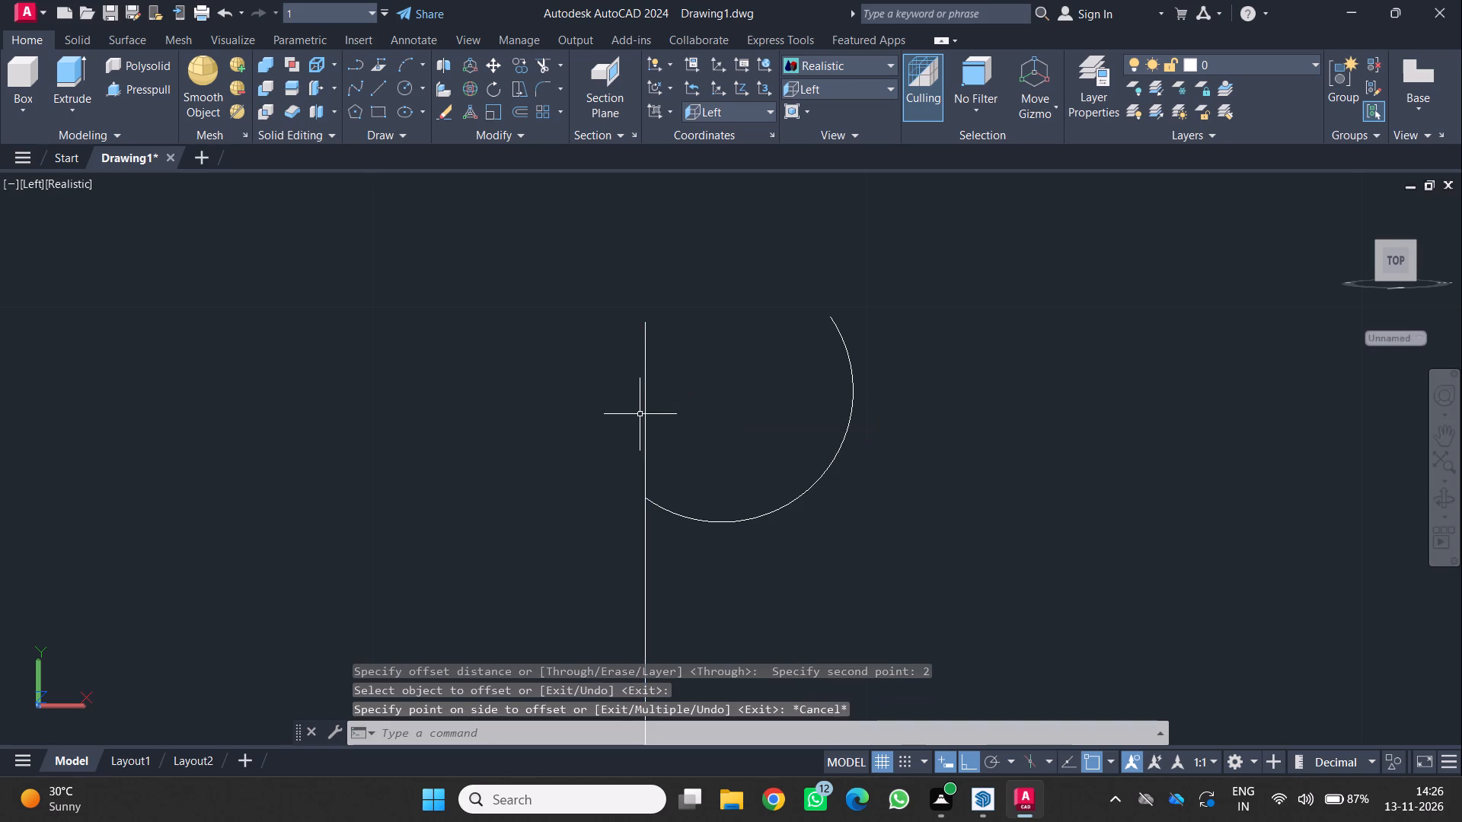
Offset the vertical line by 0.2 toward the arc side.
key(o)
key(space)
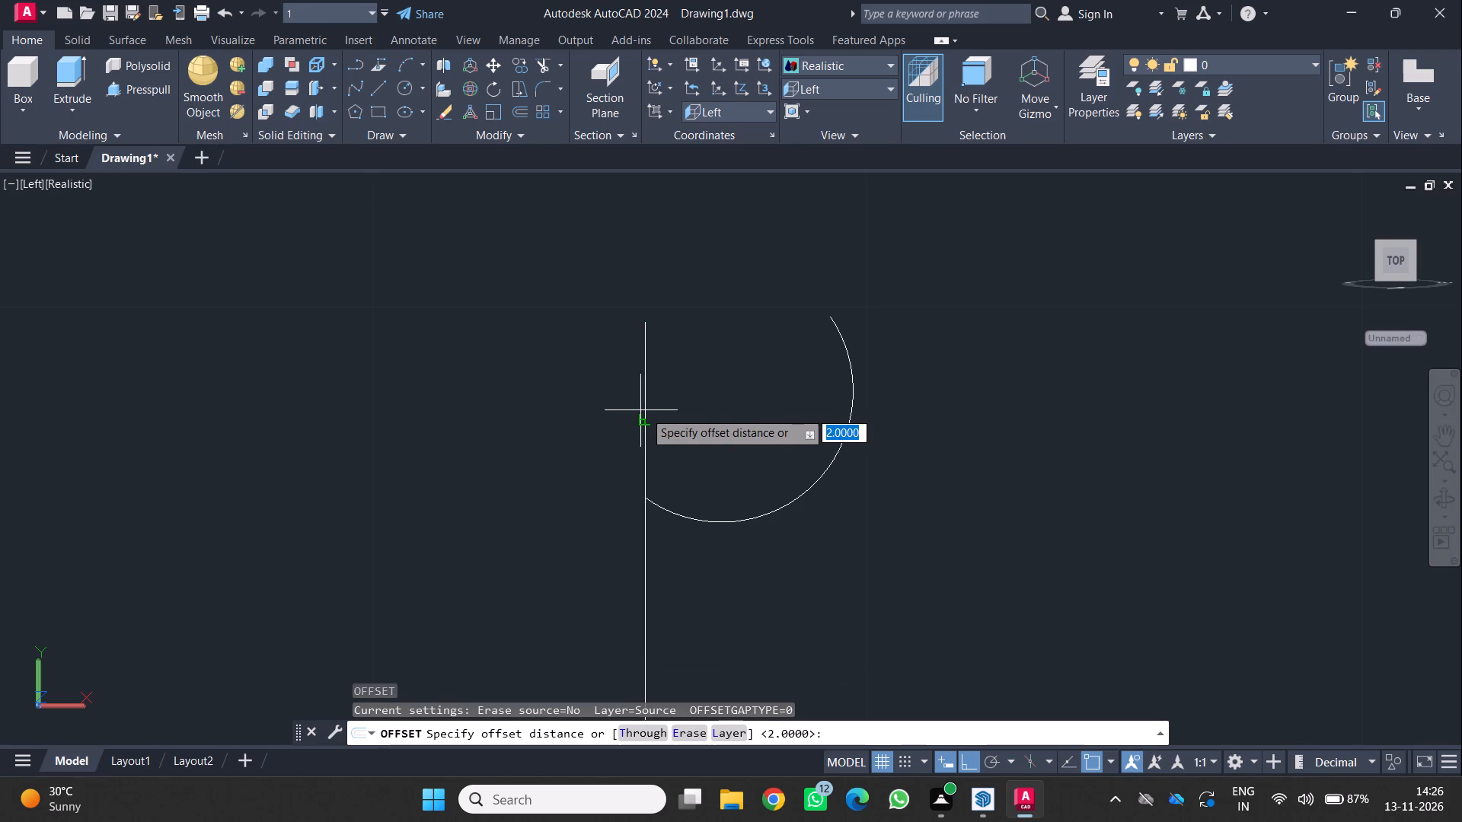
drag(646, 411, 653, 412)
key(0)
text(.2)
key(Return)
click(642, 413)
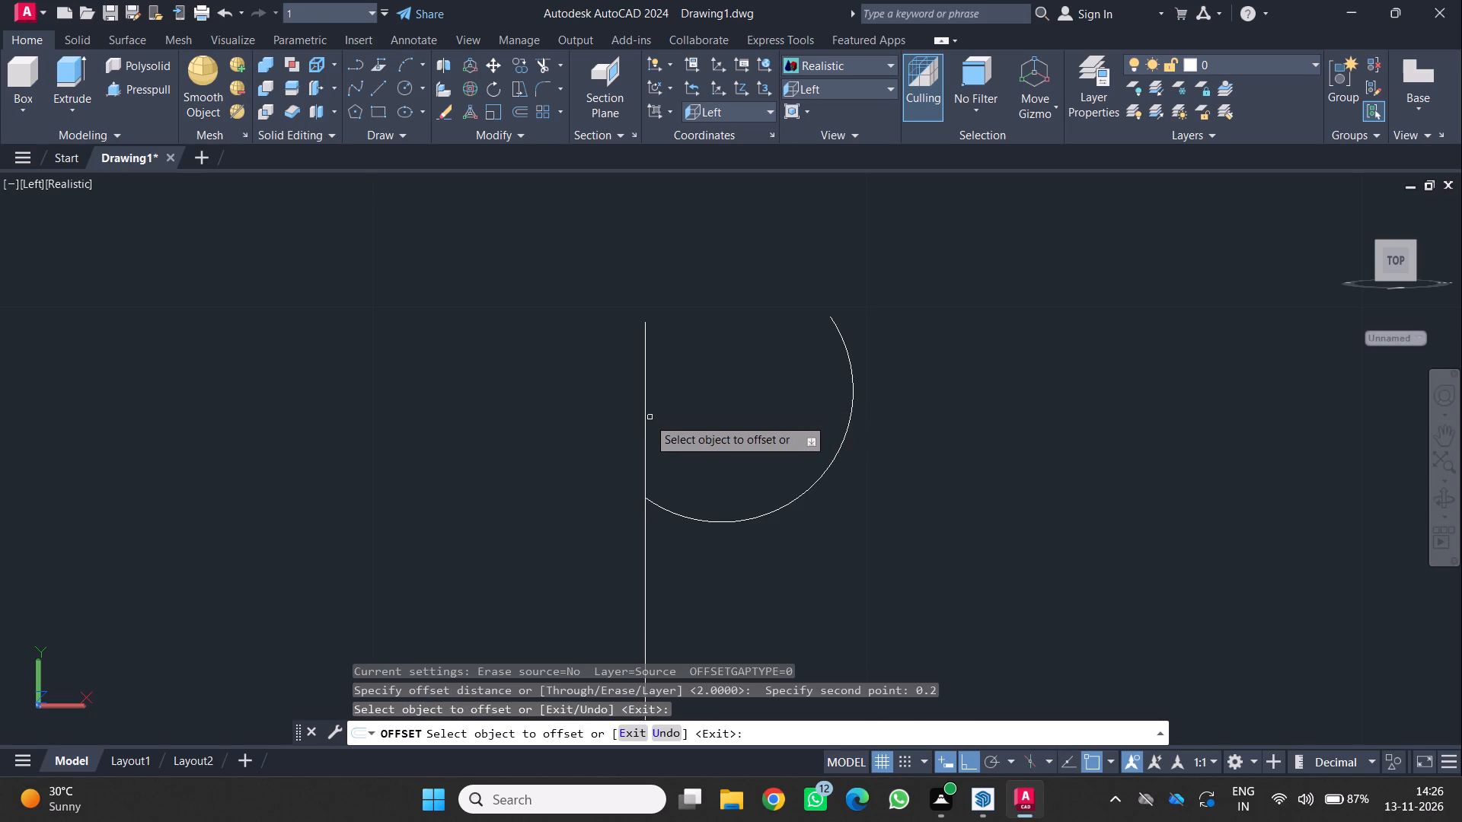
click(646, 417)
click(675, 419)
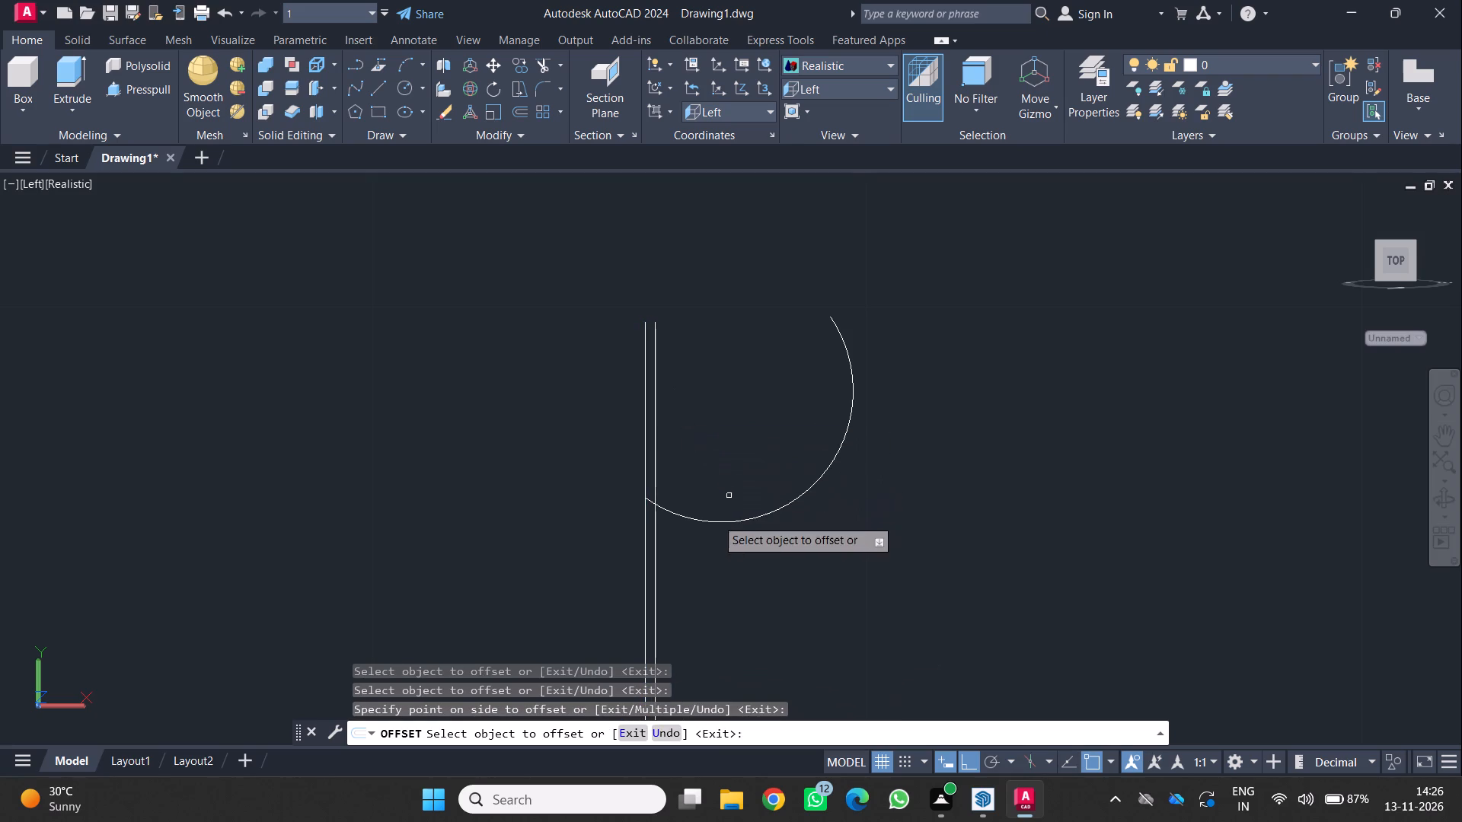
scroll(700, 534, down, 1)
middle_drag(697, 534, 685, 454)
key(Escape)
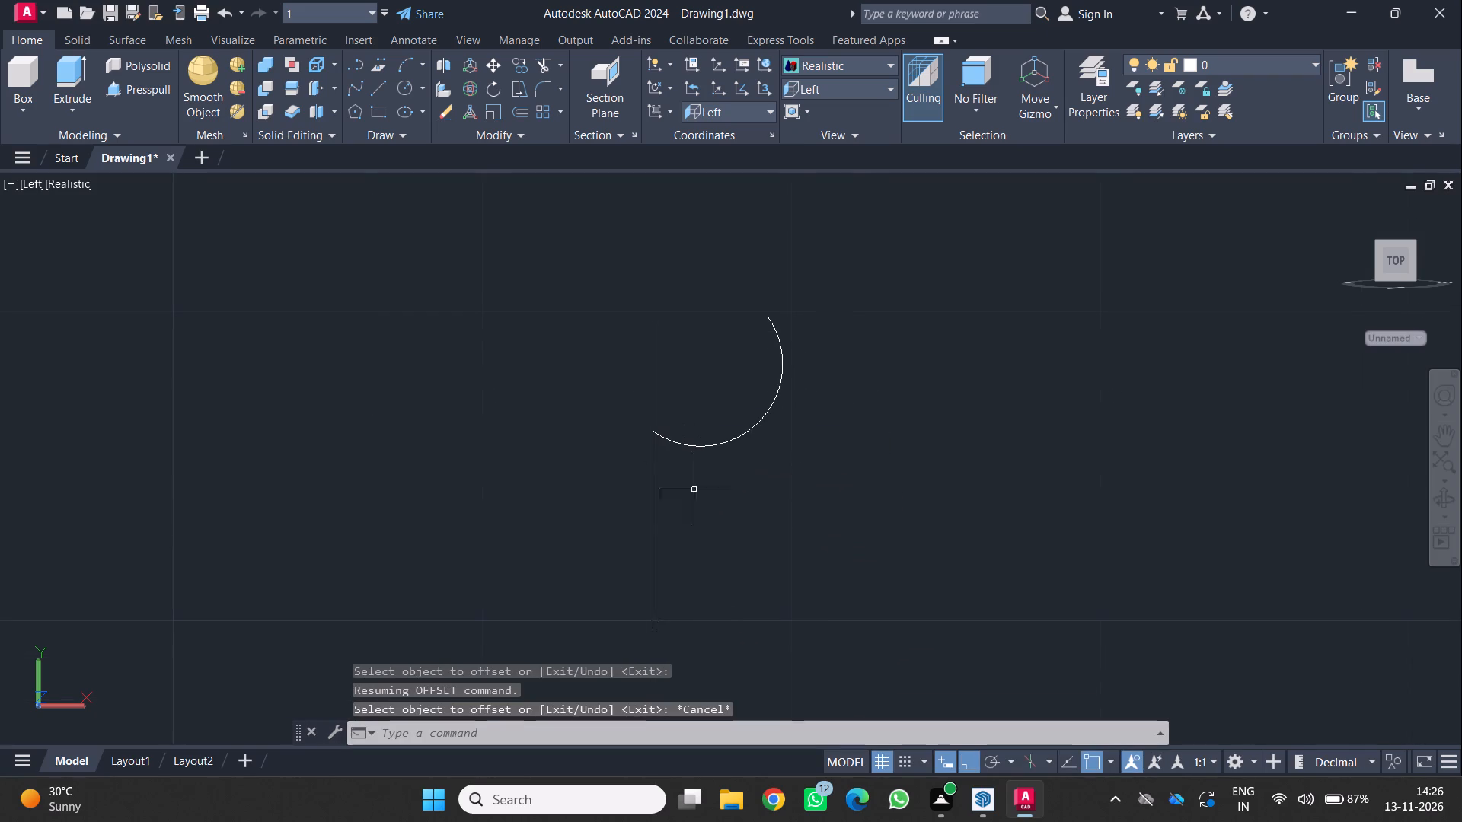
Draw a horizontal line 2 units long from the original vertical line's lower endpoint toward the arc side.
key(l)
key(space)
scroll(661, 600, up, 2)
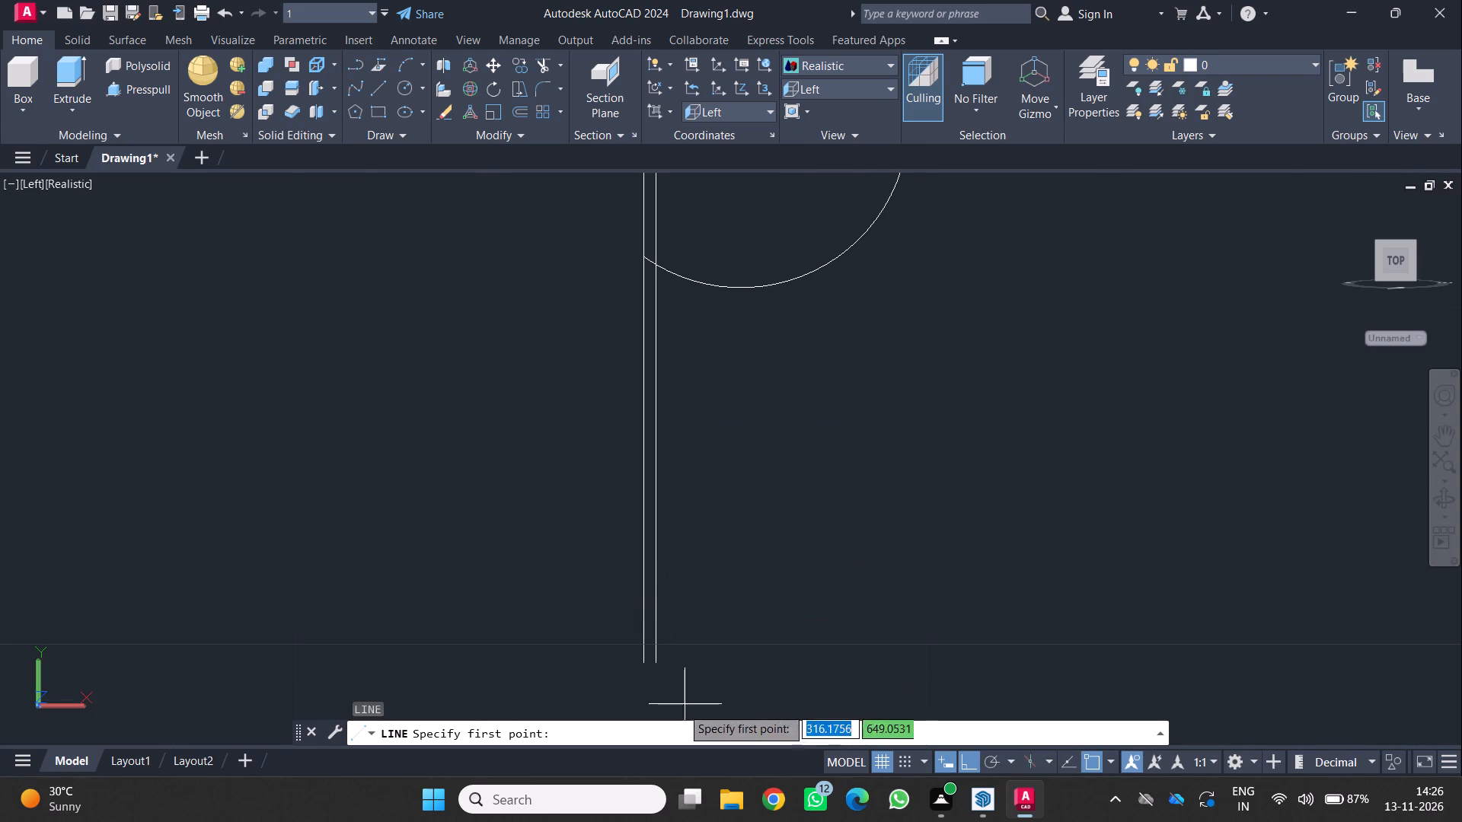
click(642, 668)
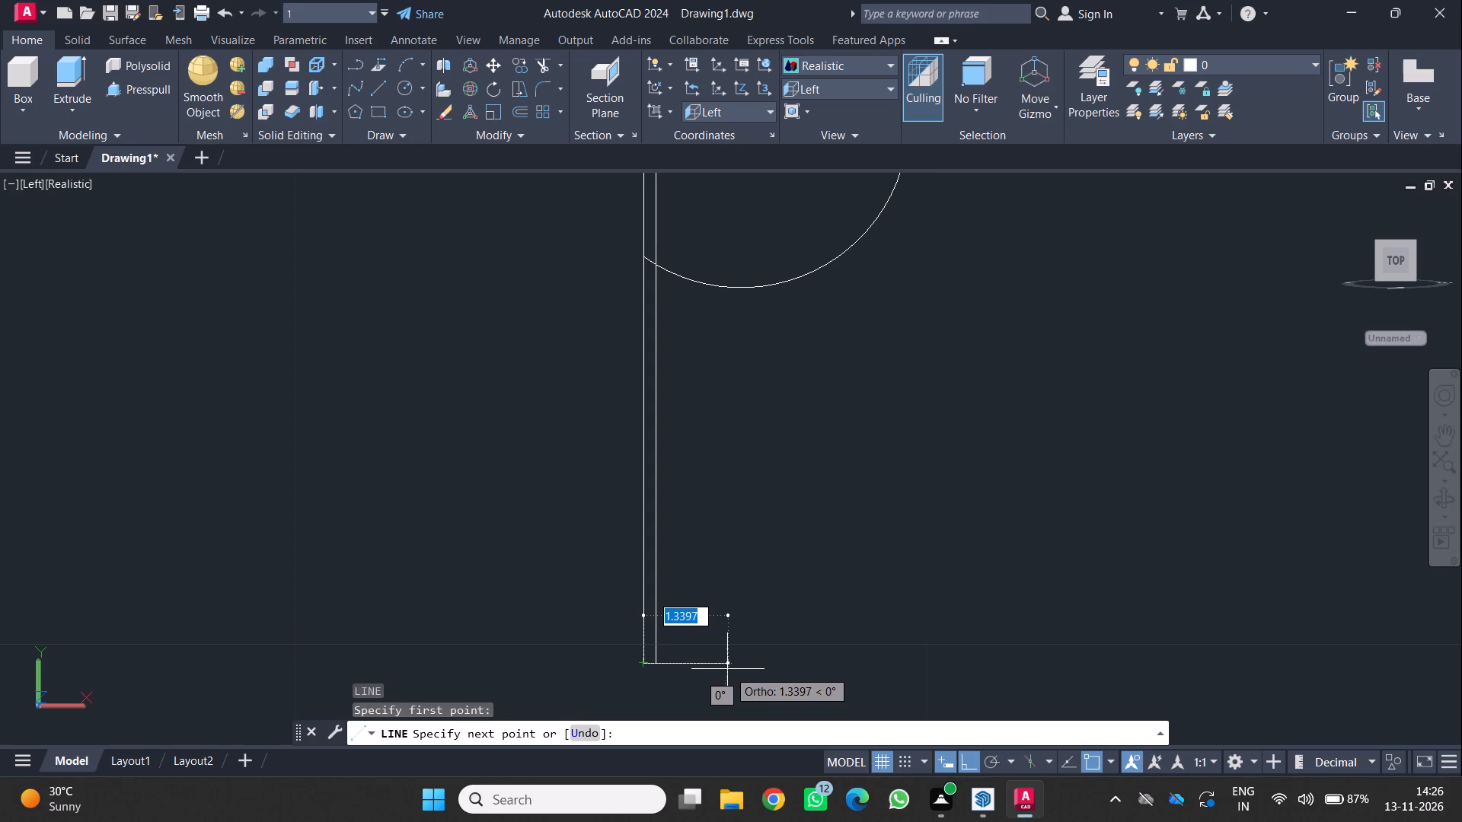
key(2)
key(Return)
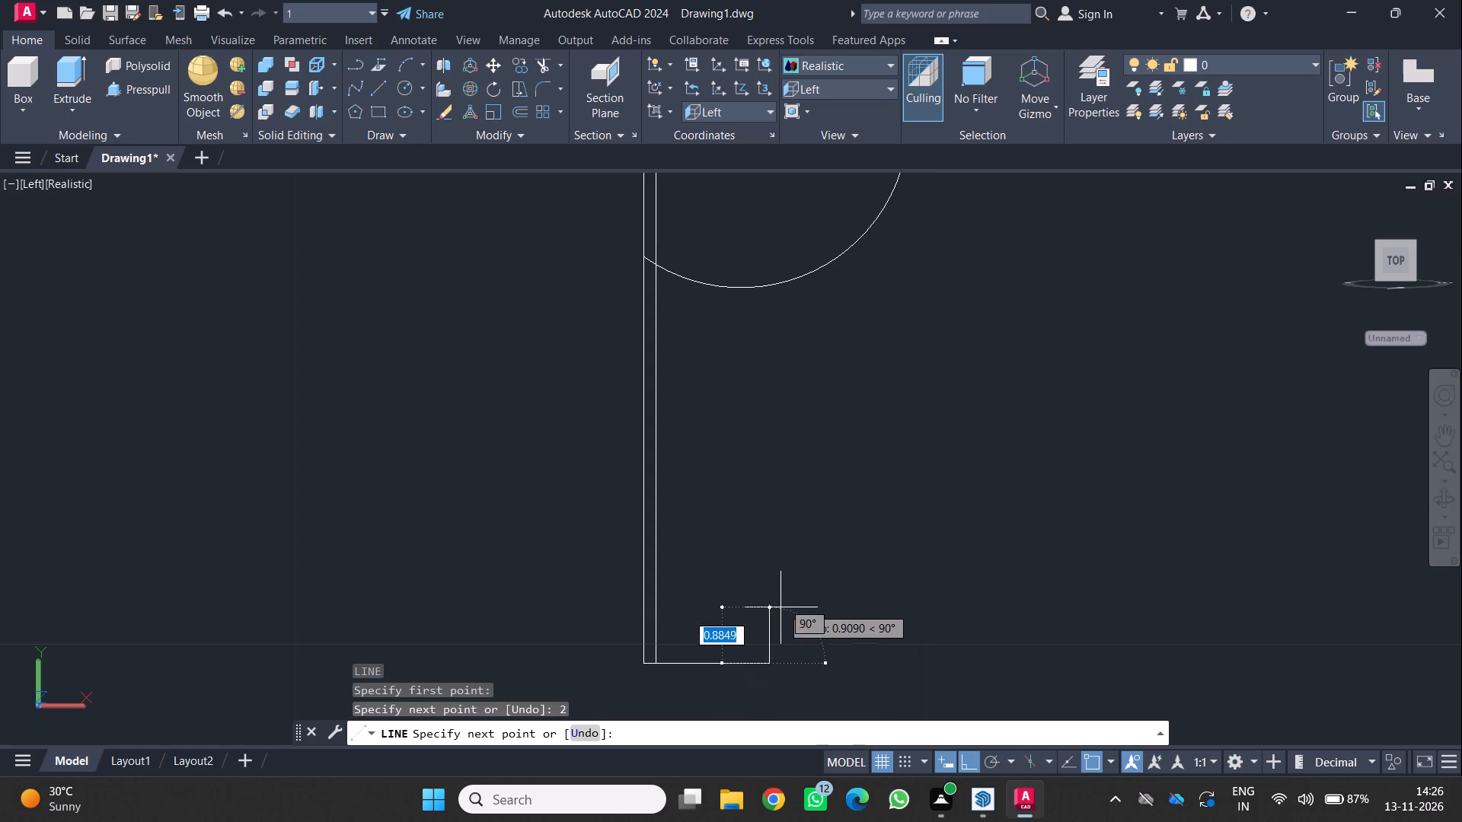
key(Return)
Offset the horizontal bottom line upward by 0.2.
key(o)
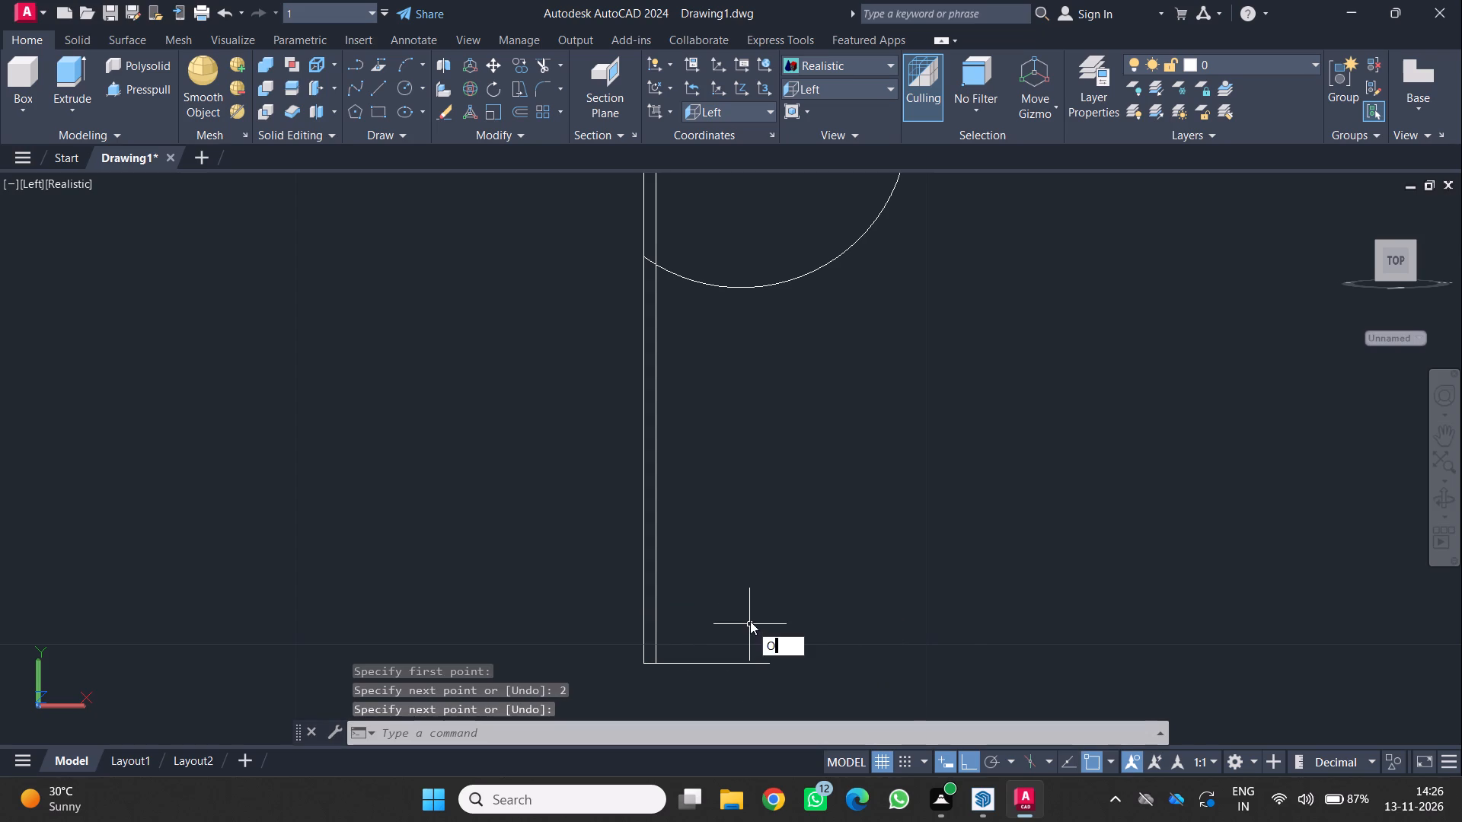
key(space)
scroll(730, 642, up, 1)
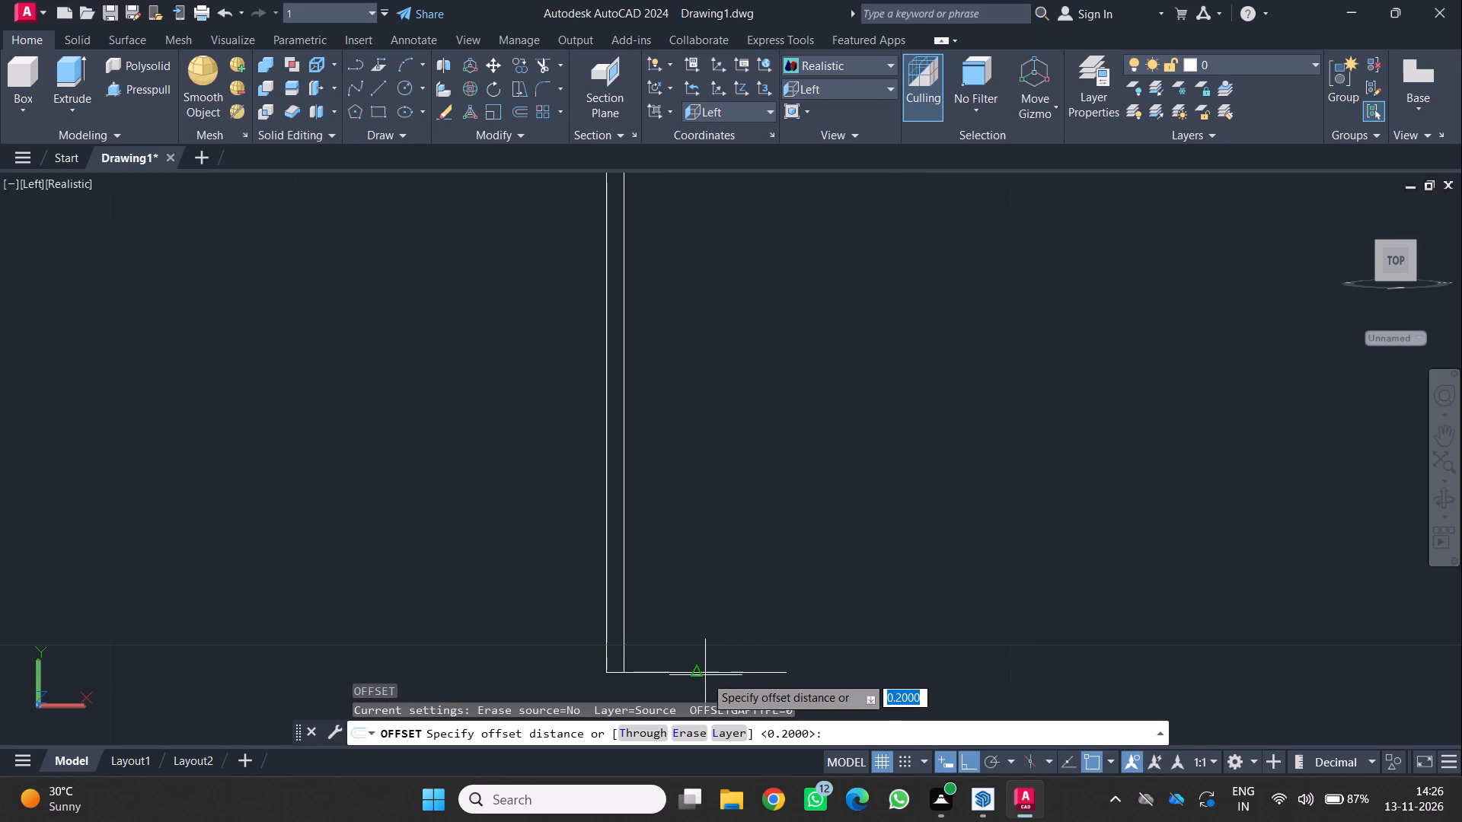
click(700, 675)
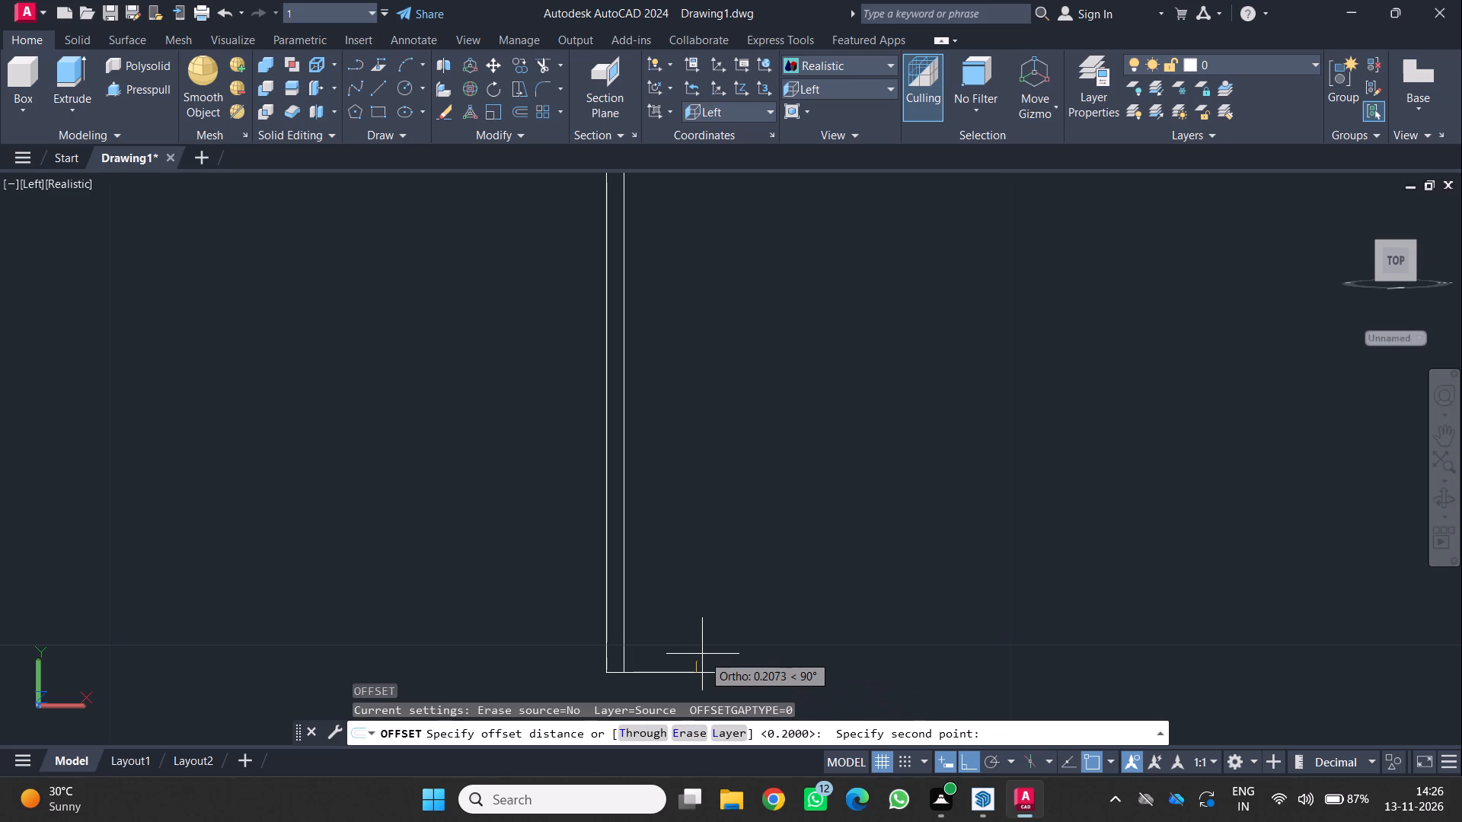
text(.2)
key(Return)
click(696, 674)
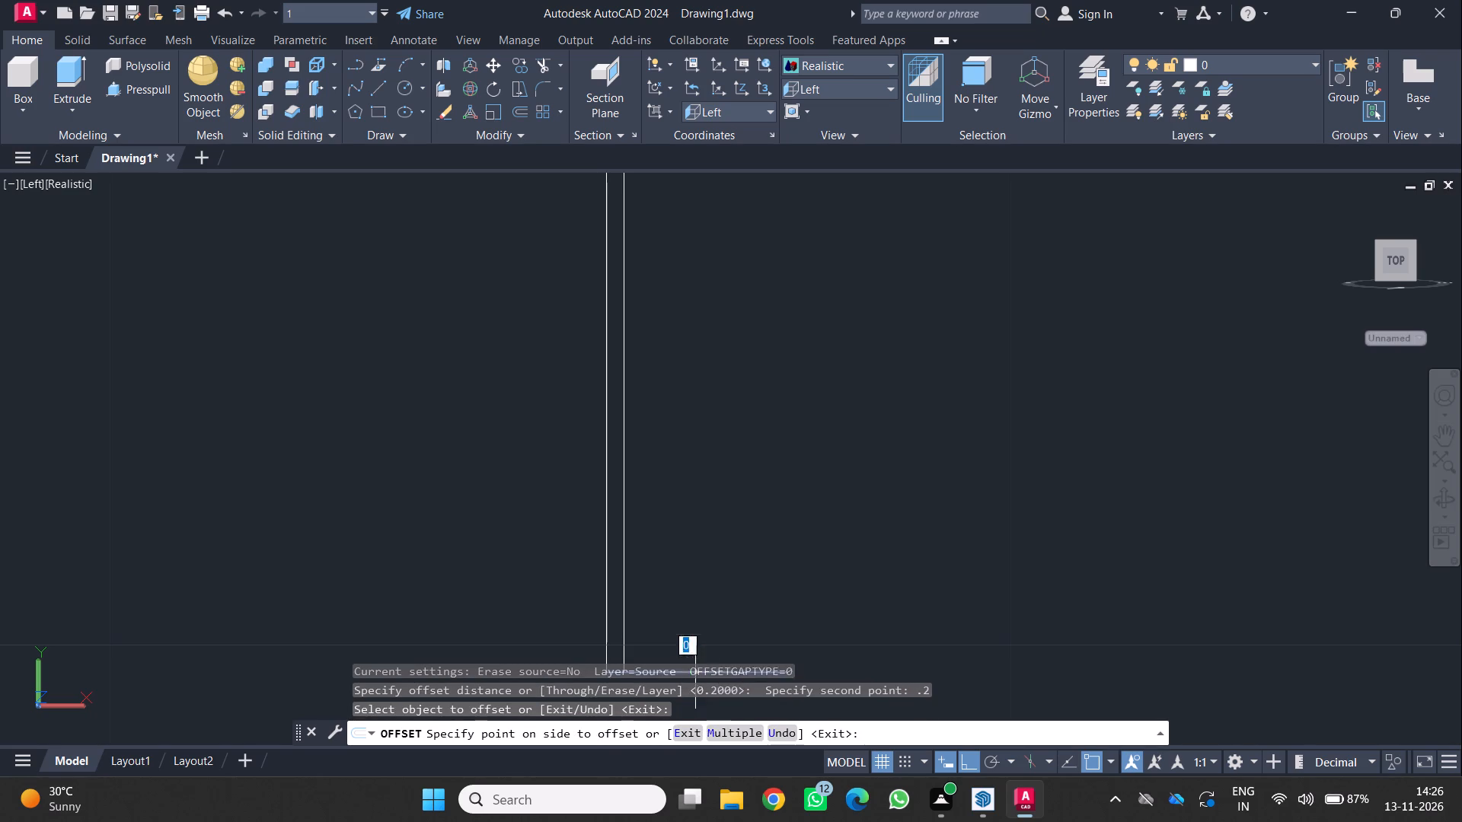
click(685, 645)
scroll(699, 620, down, 3)
middle_drag(756, 530, 755, 597)
scroll(763, 562, up, 1)
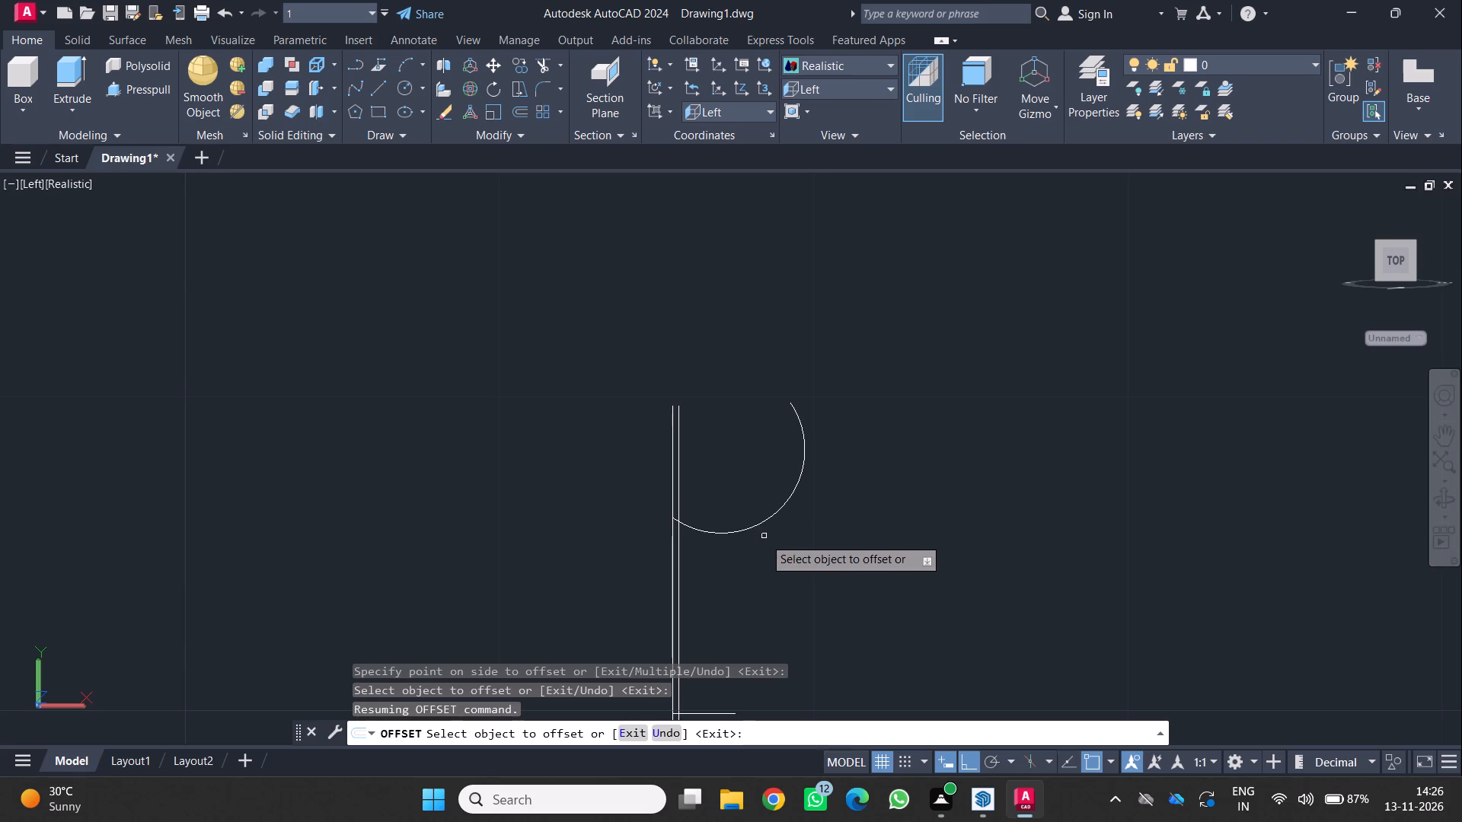
key(Escape)
key(Escape)
Offset the arc by 0.1 toward its inside.
text(O)
key(space)
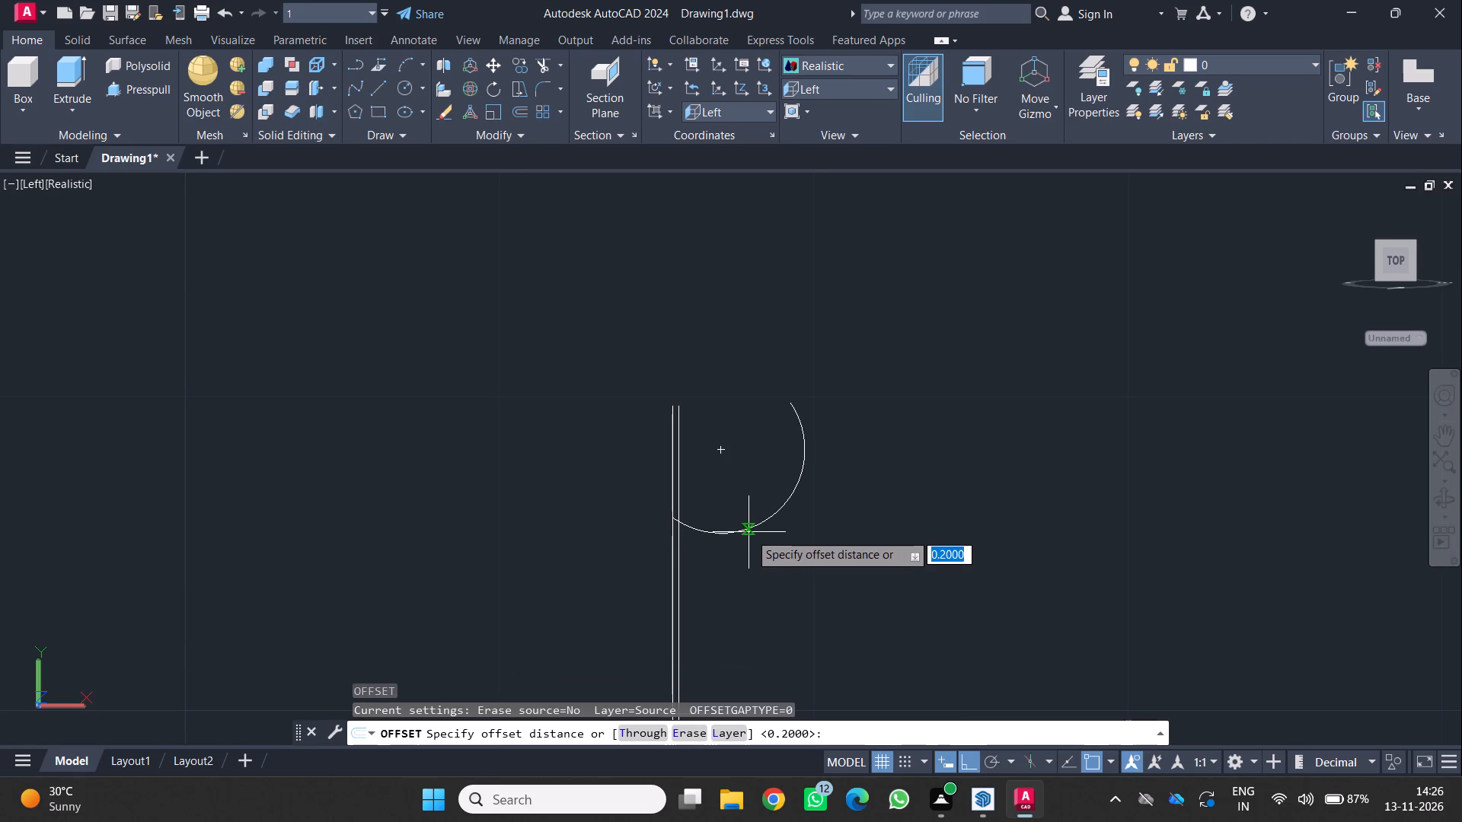
click(754, 528)
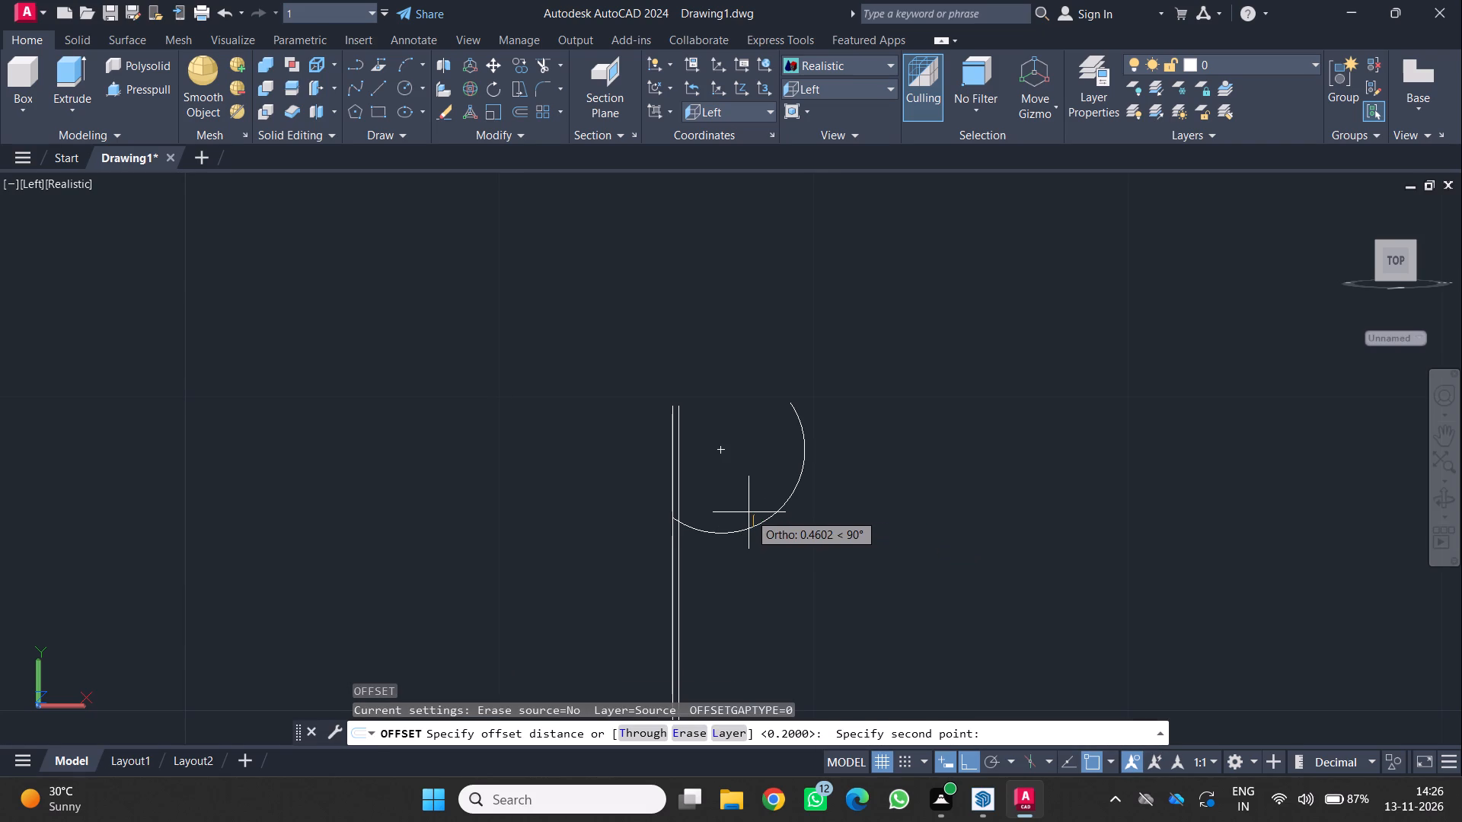
text(.1)
key(Return)
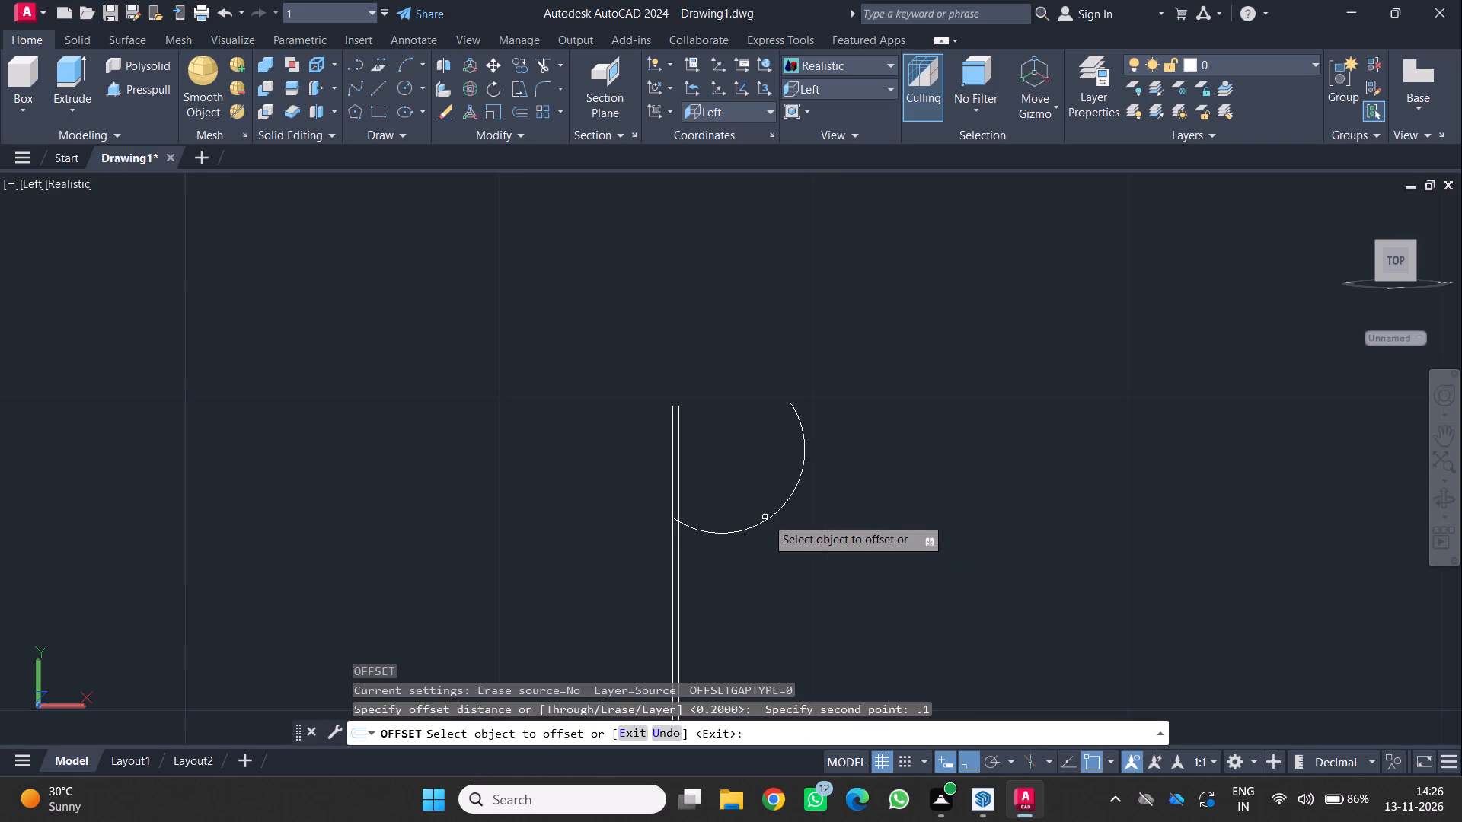
click(770, 519)
click(757, 503)
scroll(818, 472, up, 1)
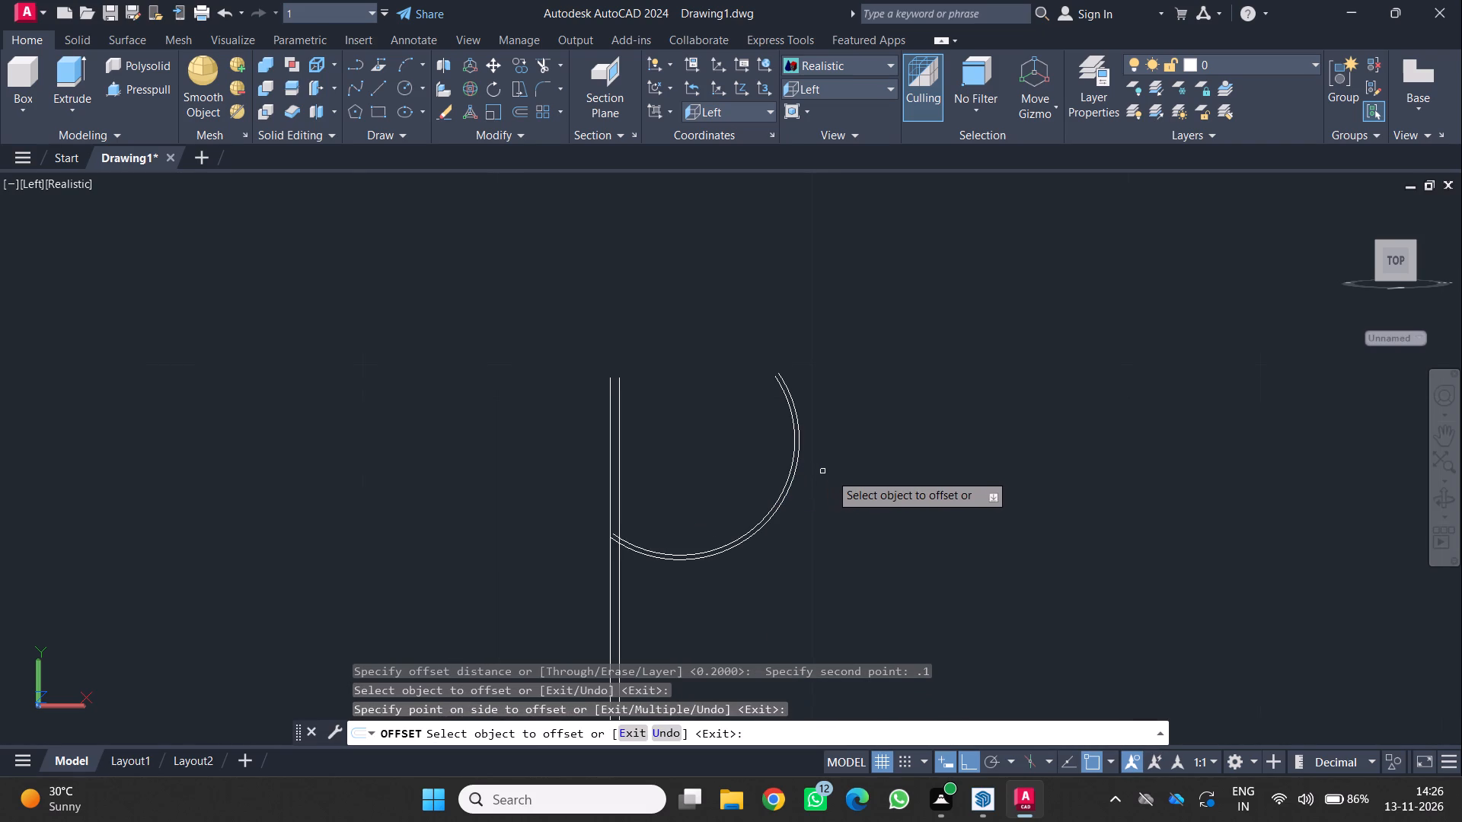
Draw a horizontal line about 0.46 long from the inner arc's upper endpoint outward across the outer arc.
scroll(830, 473, up, 1)
key(Escape)
key(l)
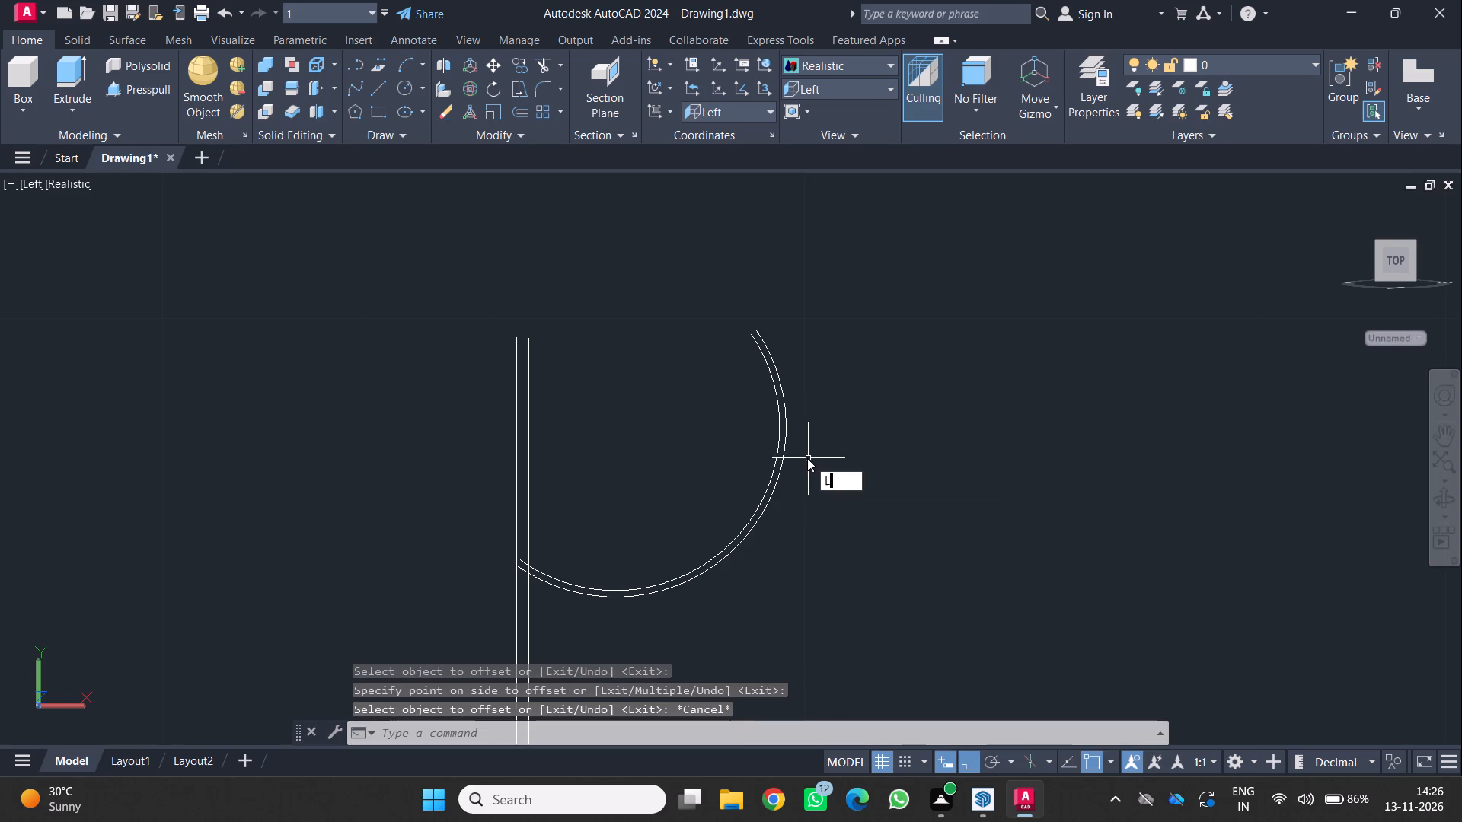
key(space)
scroll(729, 384, up, 1)
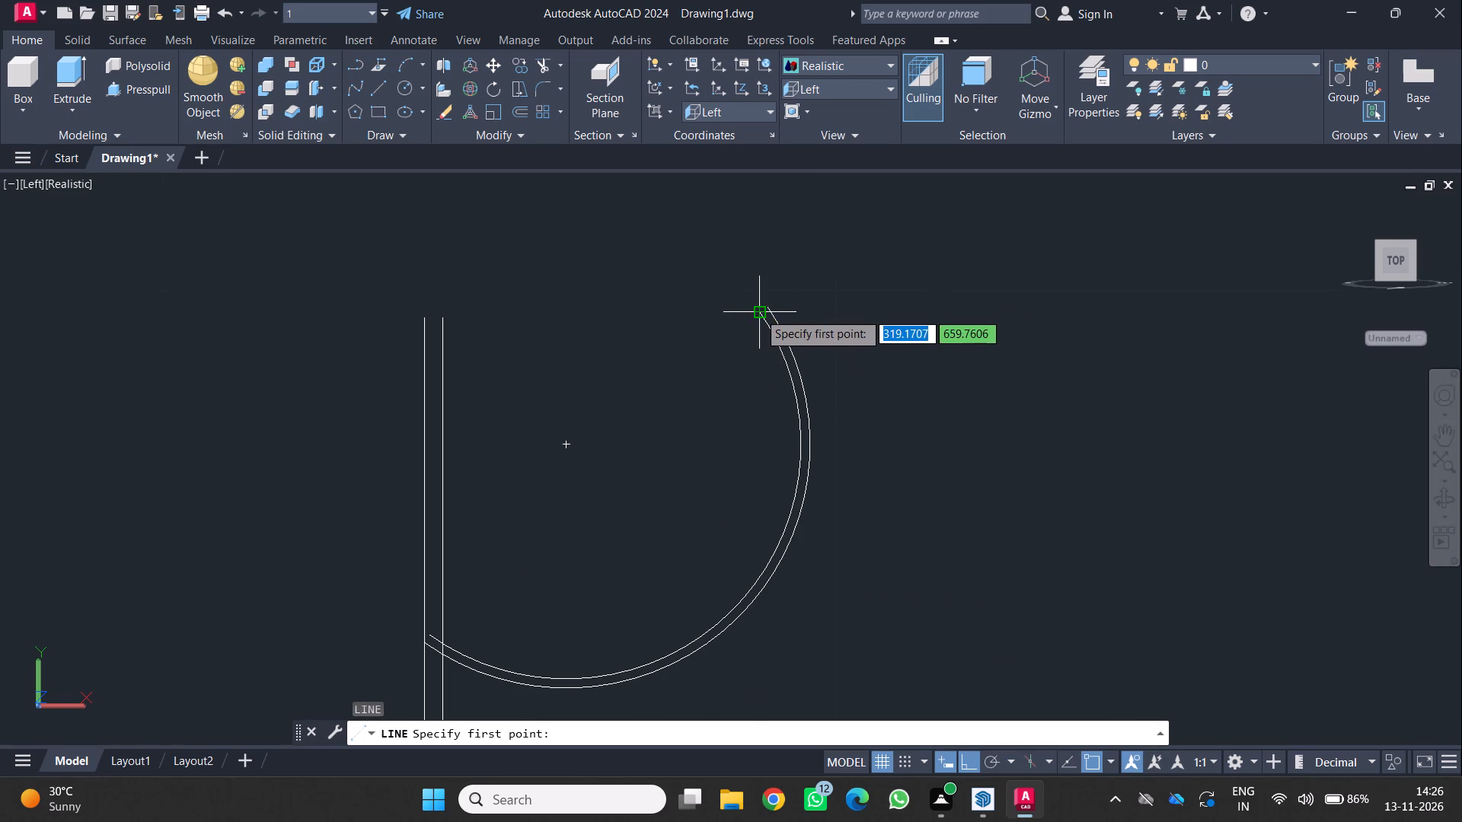
scroll(757, 313, up, 3)
click(765, 315)
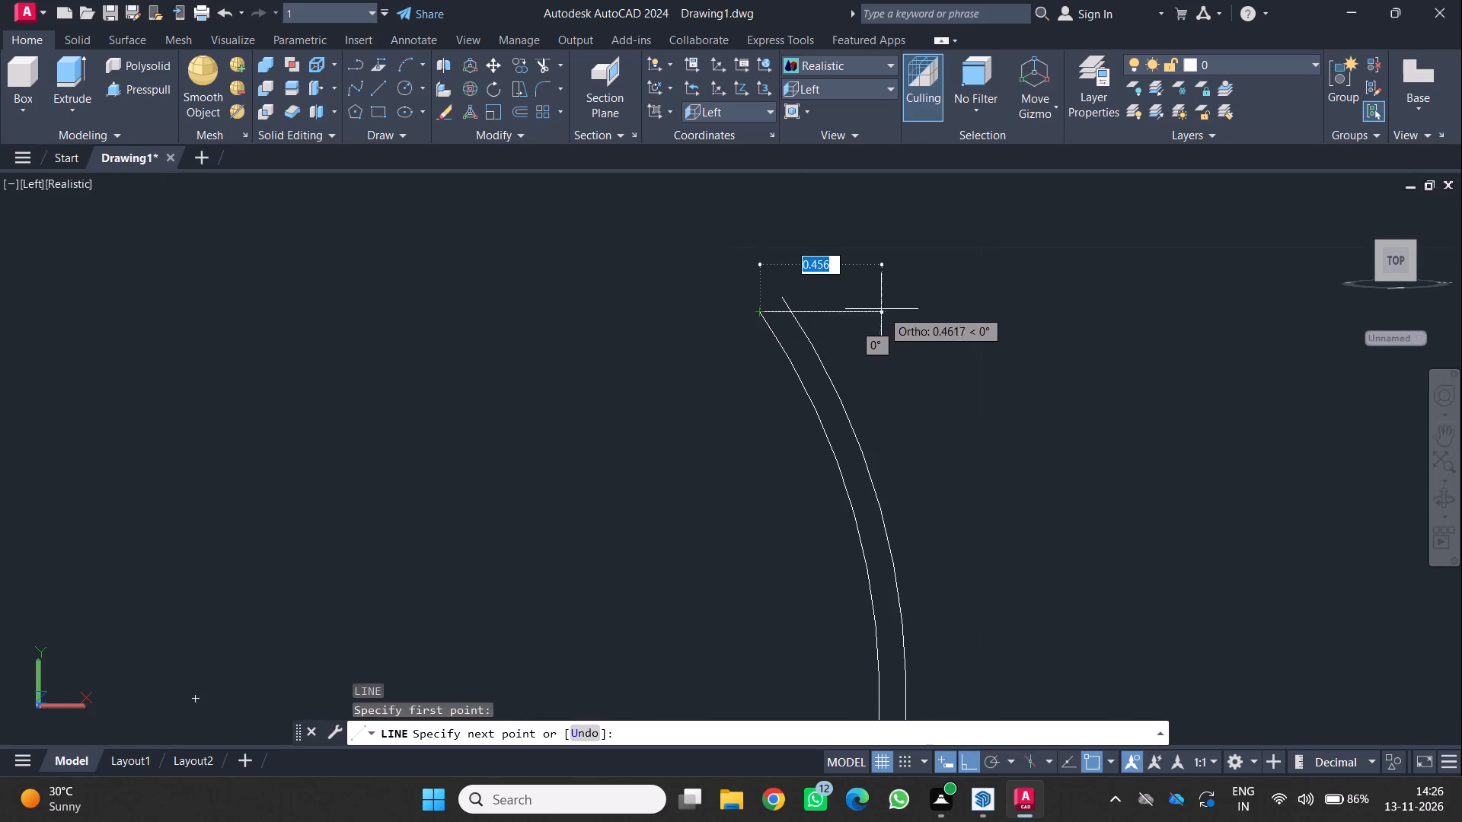
click(882, 310)
key(space)
Close the top of the post with a short horizontal line joining the upper ends of its two vertical lines.
scroll(863, 342, down, 1)
middle_drag(863, 344, 1120, 367)
middle_click(1117, 365)
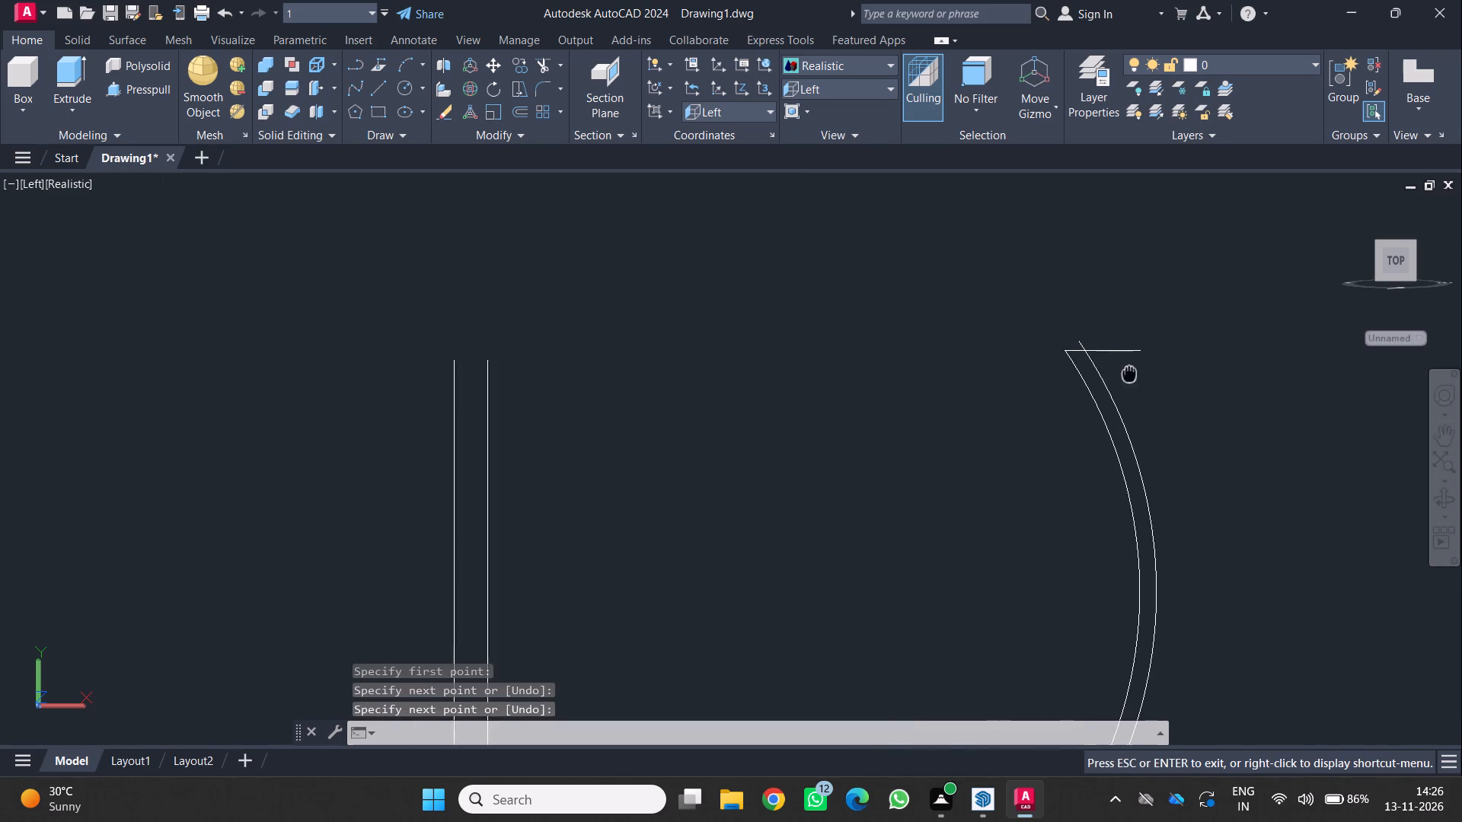
key(space)
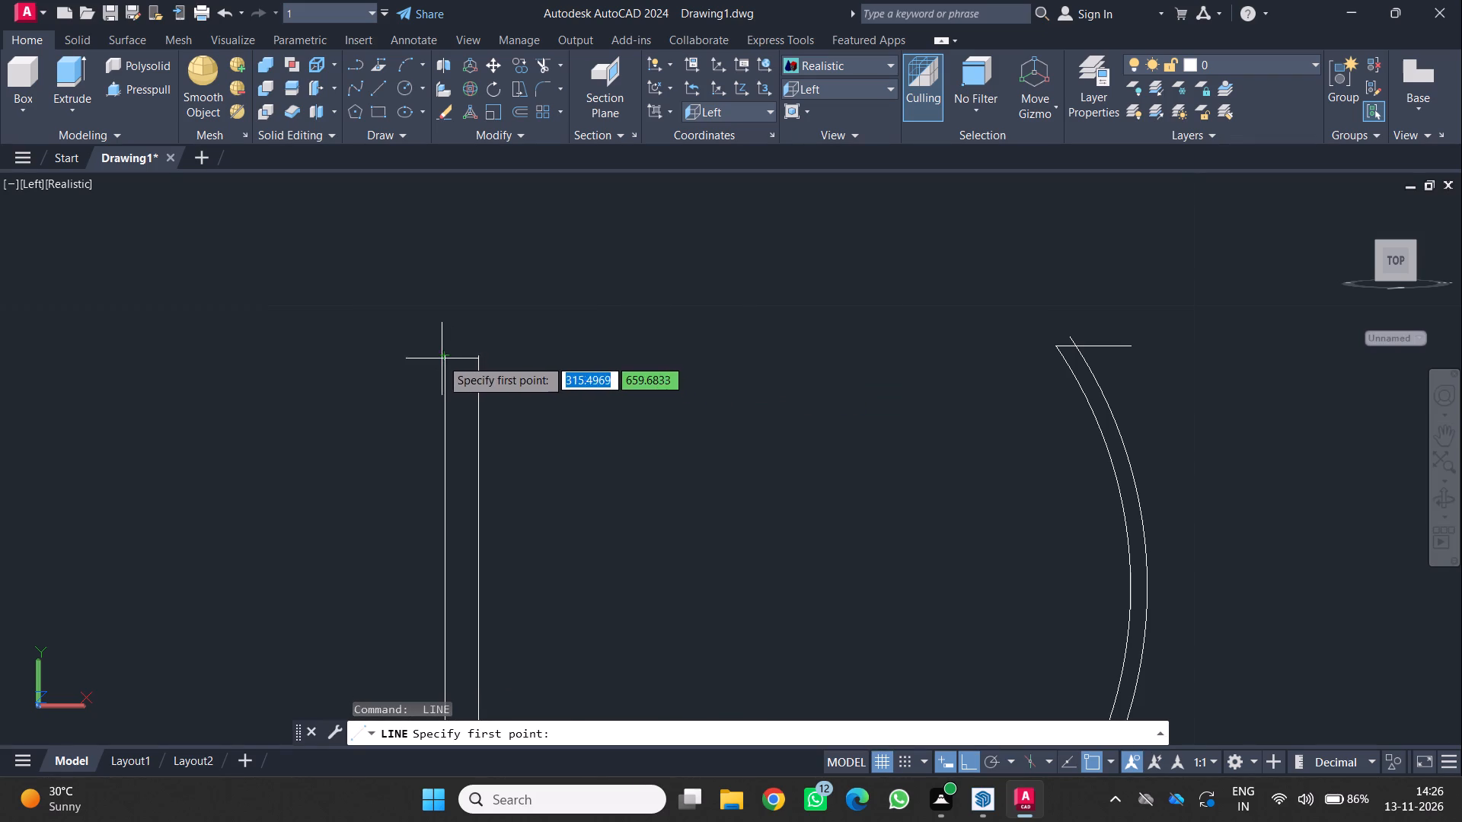
click(441, 358)
click(481, 358)
key(space)
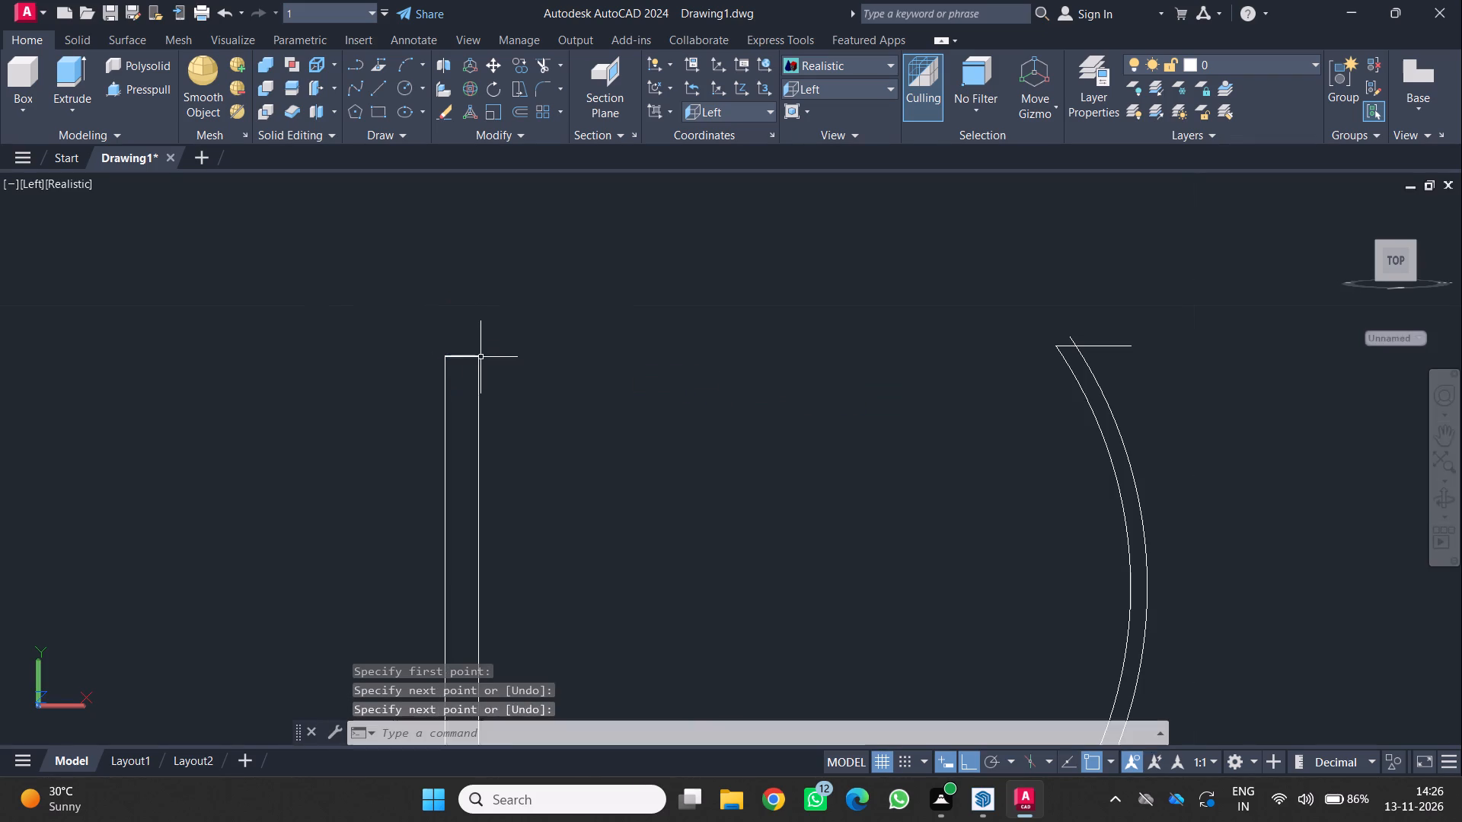
Close the free end of the base with a vertical line joining its two horizontal lines.
scroll(593, 419, down, 4)
middle_drag(599, 435, 593, 347)
scroll(651, 489, up, 3)
middle_drag(648, 516, 662, 486)
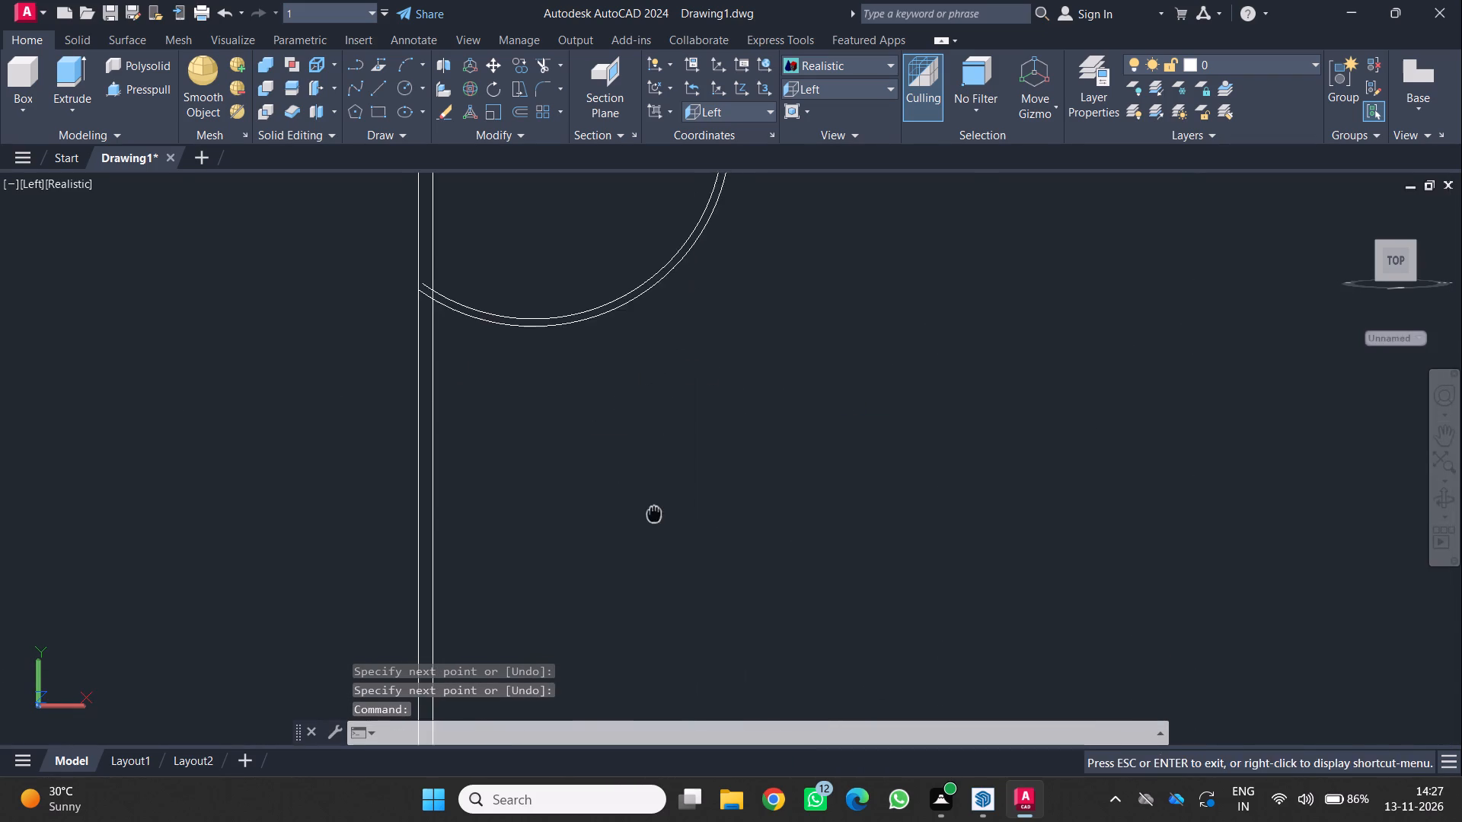
middle_drag(662, 486, 701, 377)
key(space)
click(607, 623)
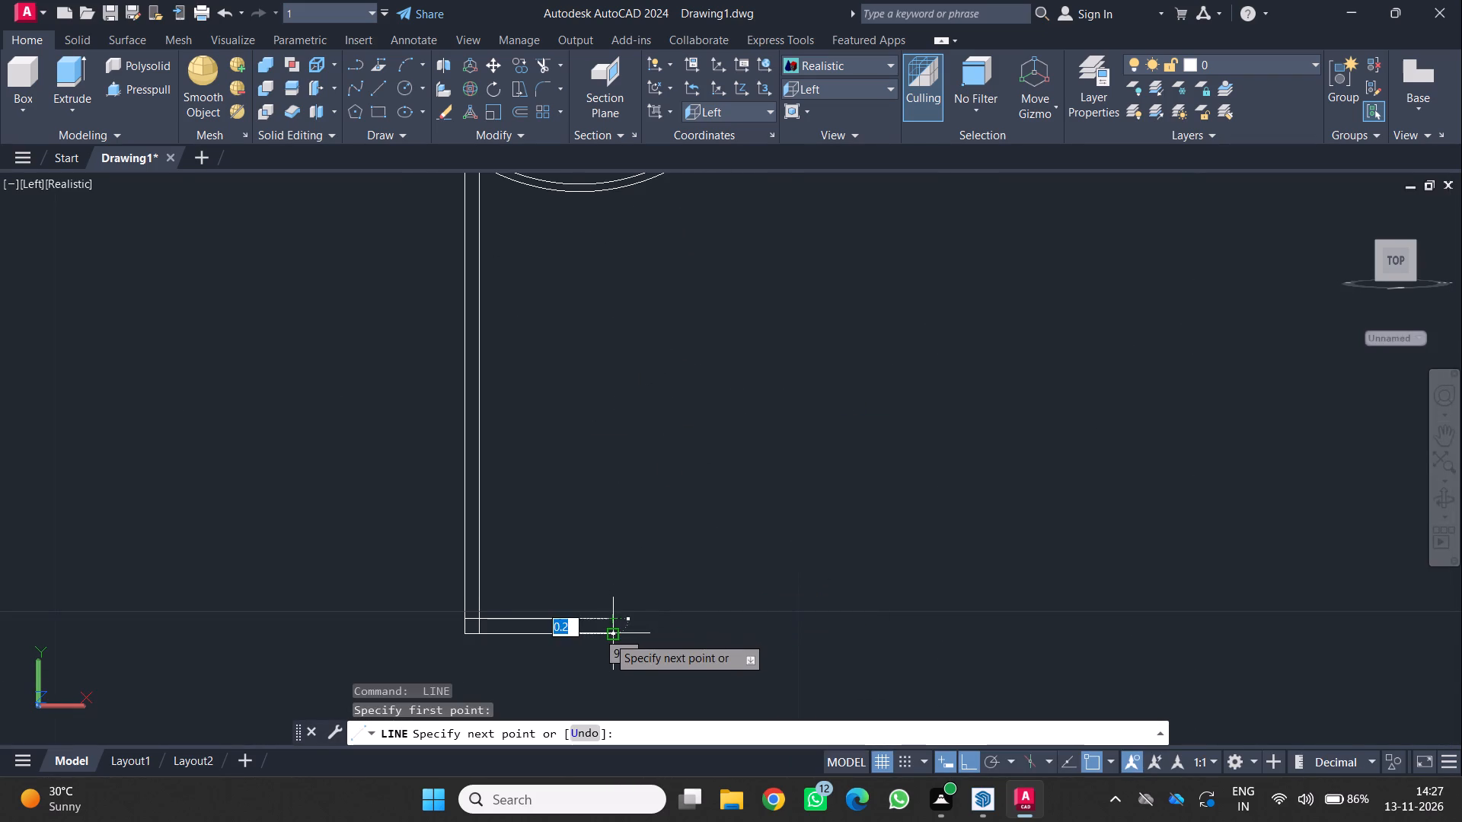
click(609, 639)
key(space)
Fillet the upper corner at the base's free end with a radius of 0.2.
scroll(675, 597, down, 1)
middle_drag(673, 578, 773, 533)
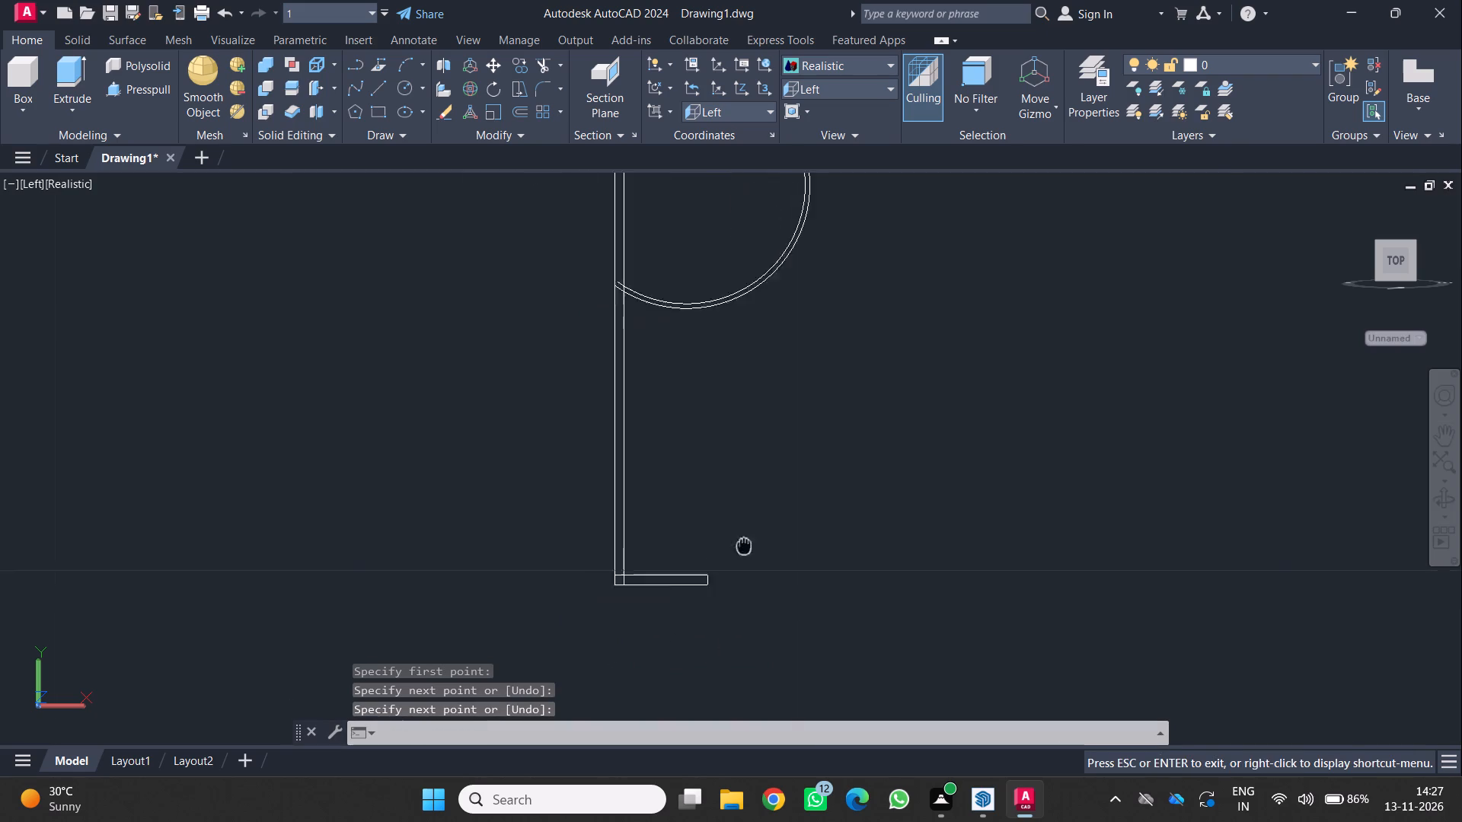
middle_drag(773, 533, 801, 514)
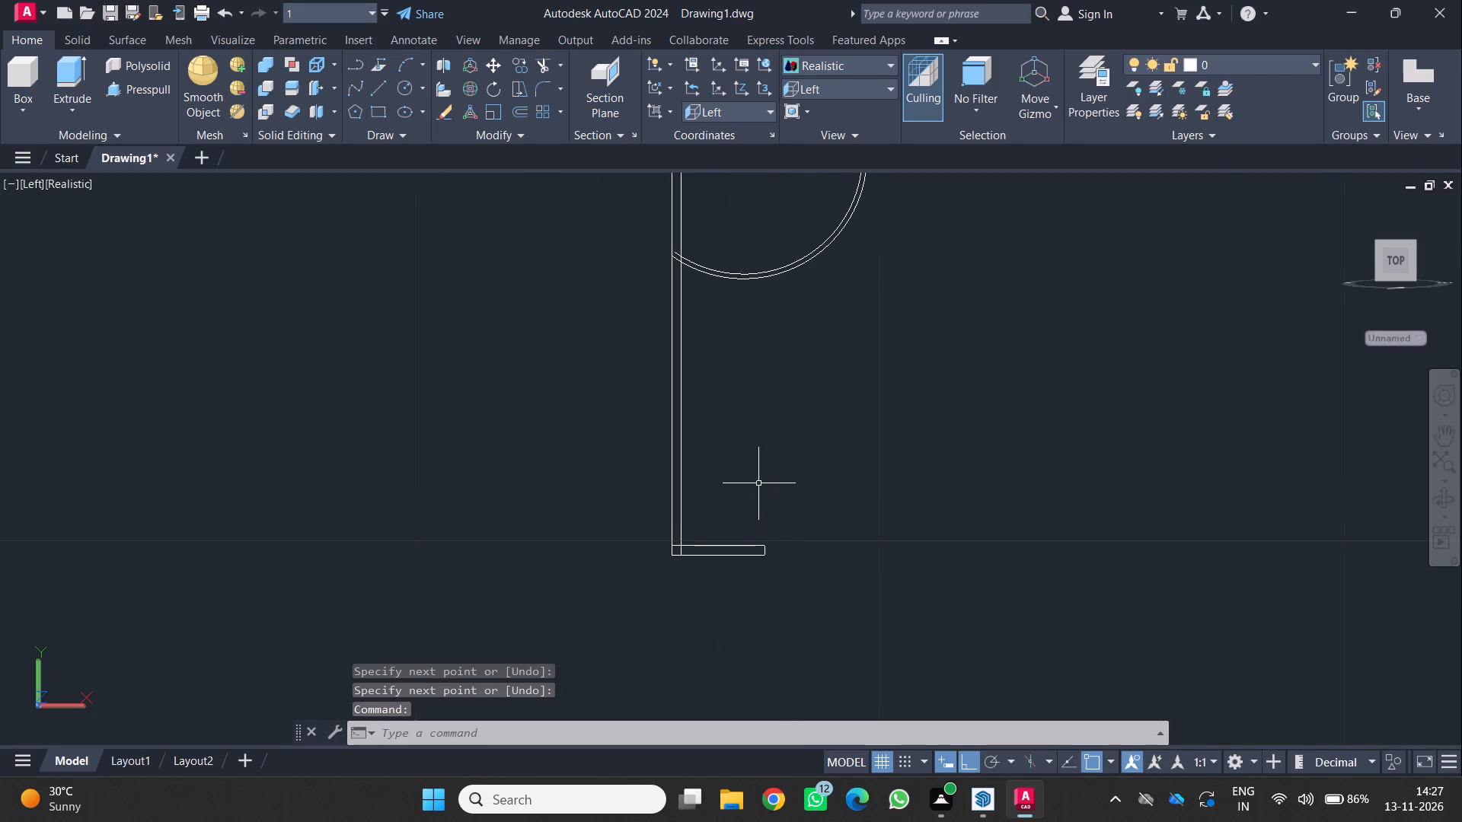
text(F)
key(space)
scroll(771, 516, up, 3)
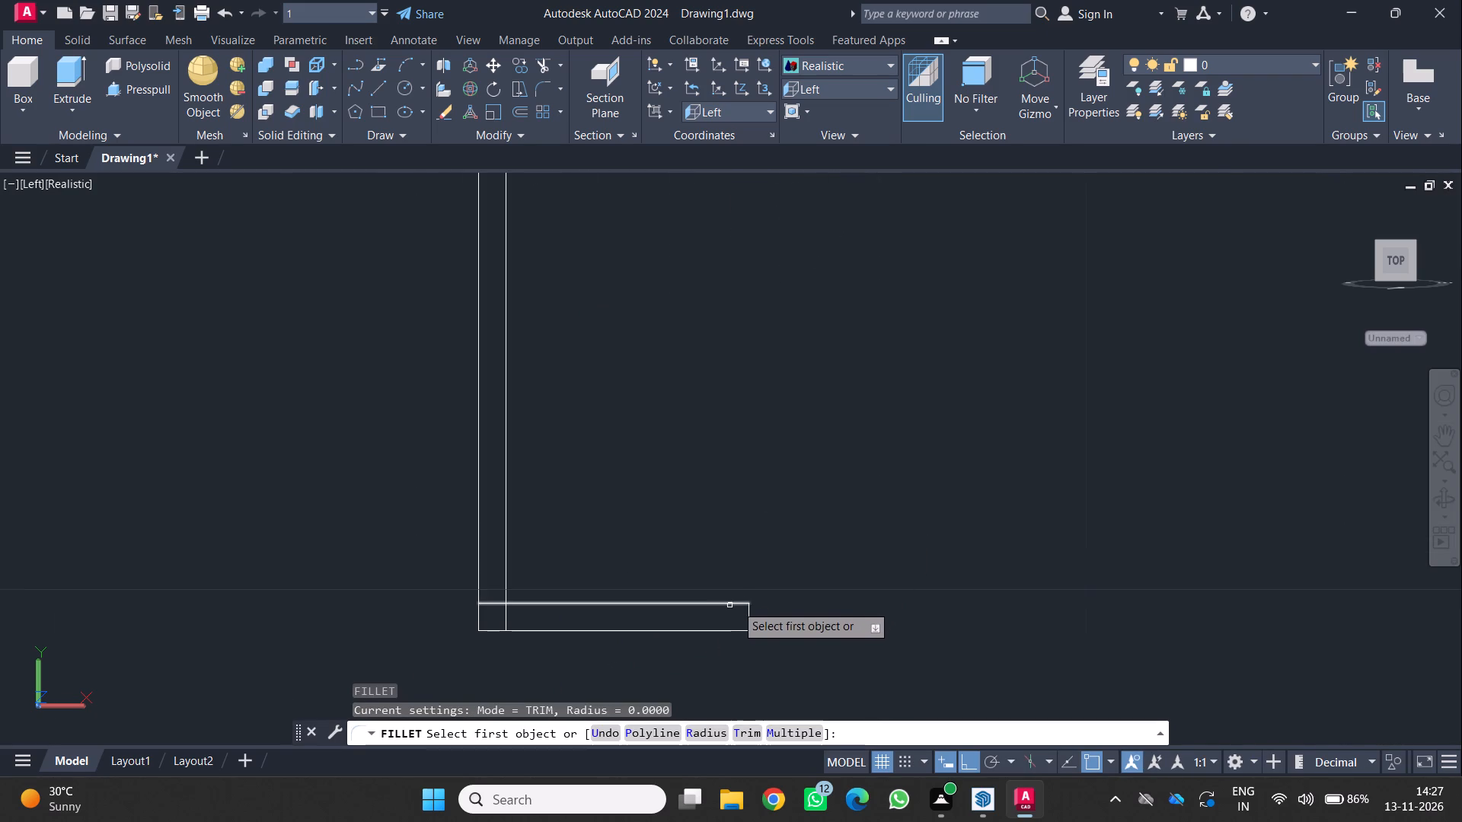
key(r)
key(space)
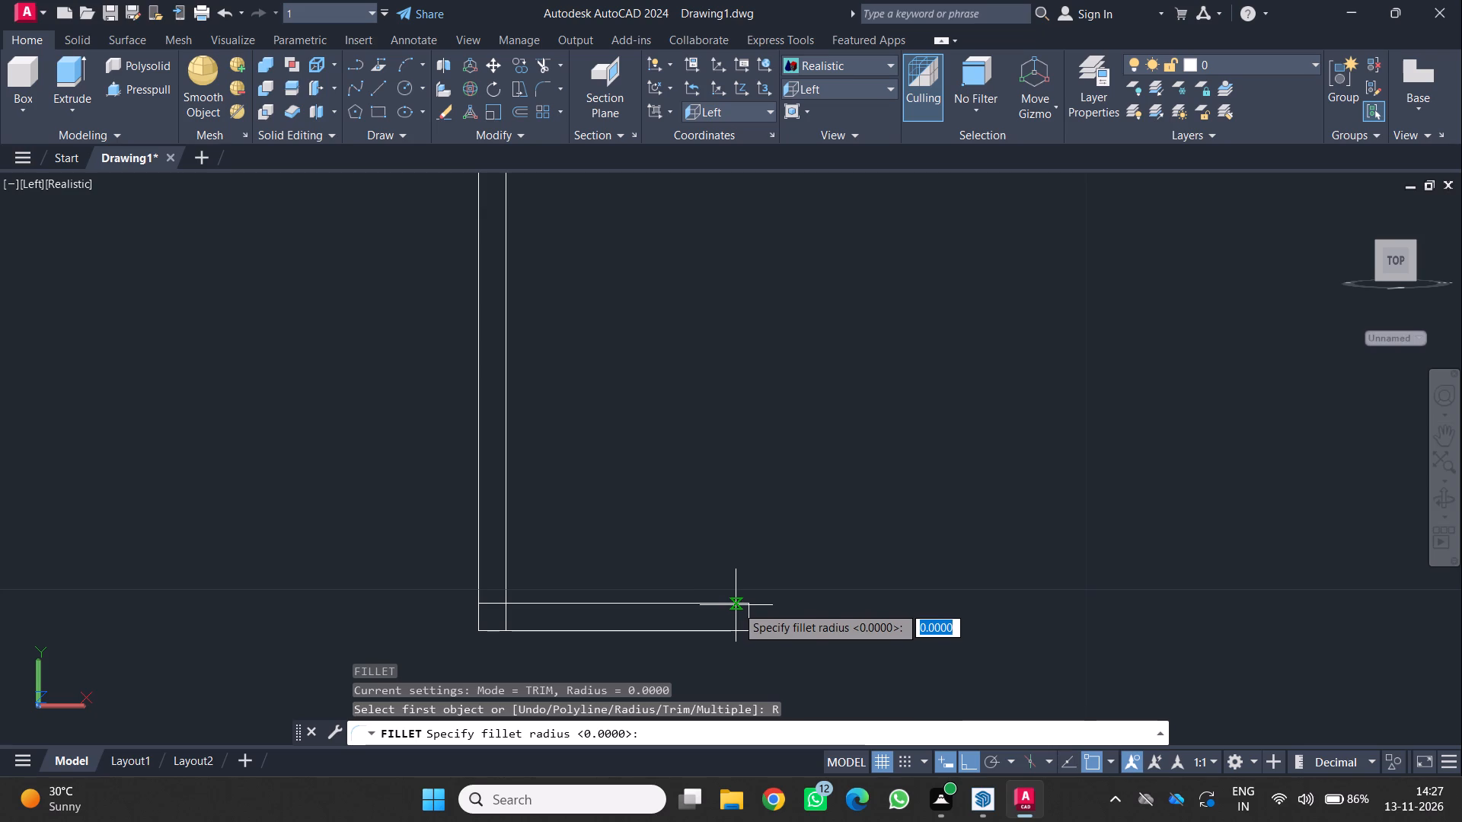
text(.2)
key(Return)
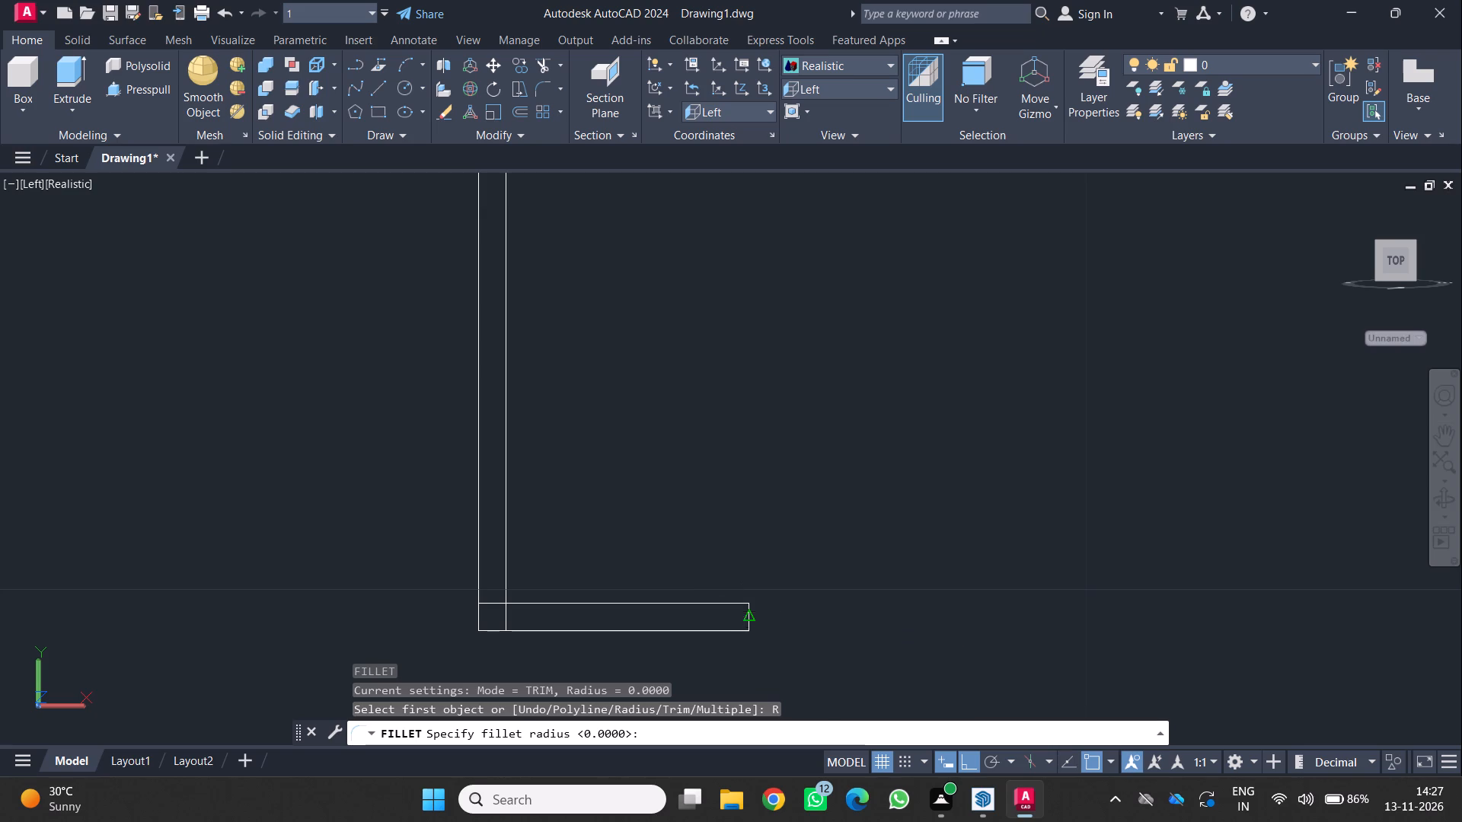
click(736, 604)
click(749, 615)
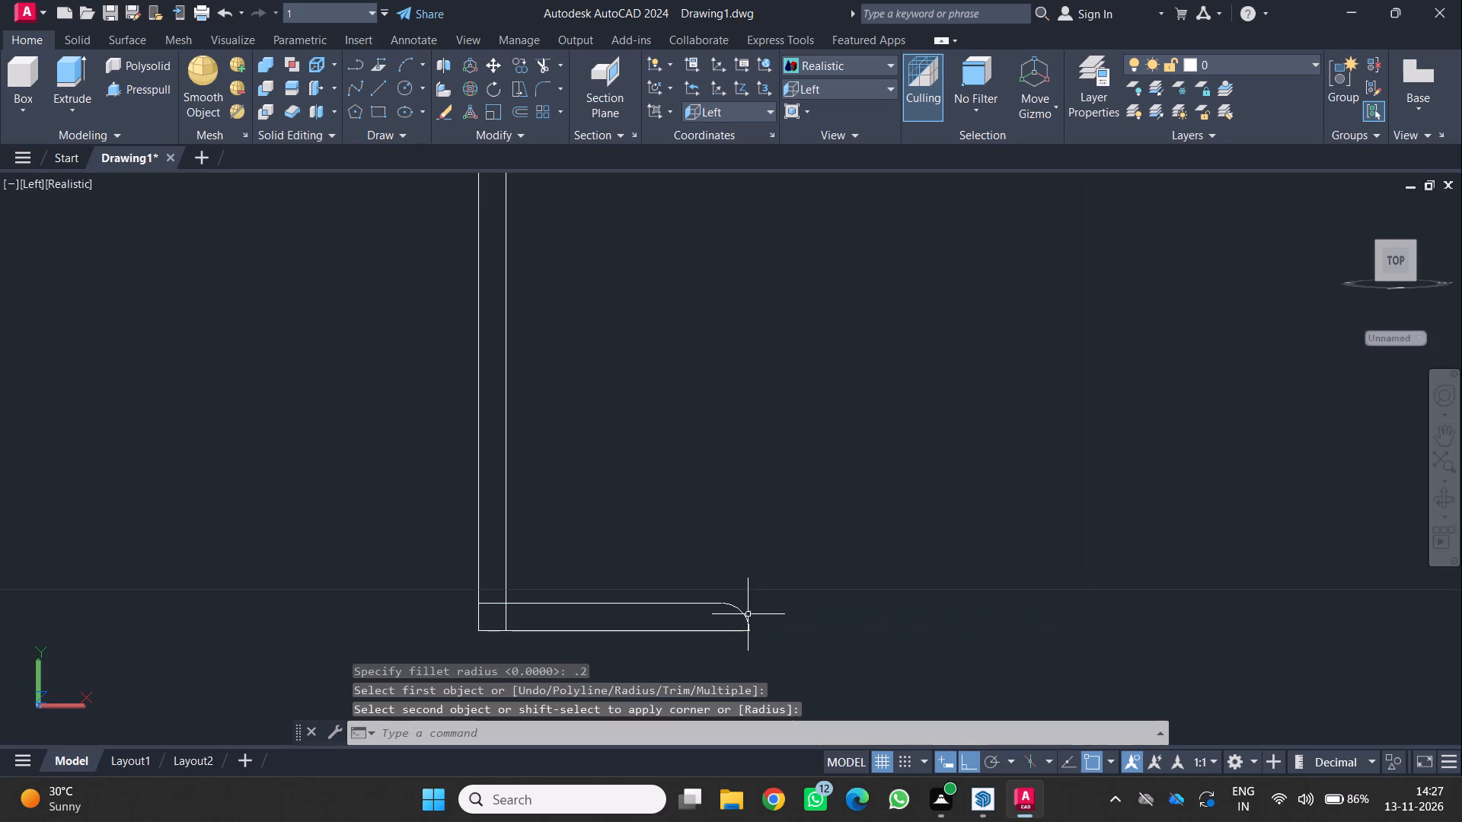
Trim the overlapping line segments inside the corner where the post meets the base.
scroll(786, 604, down, 1)
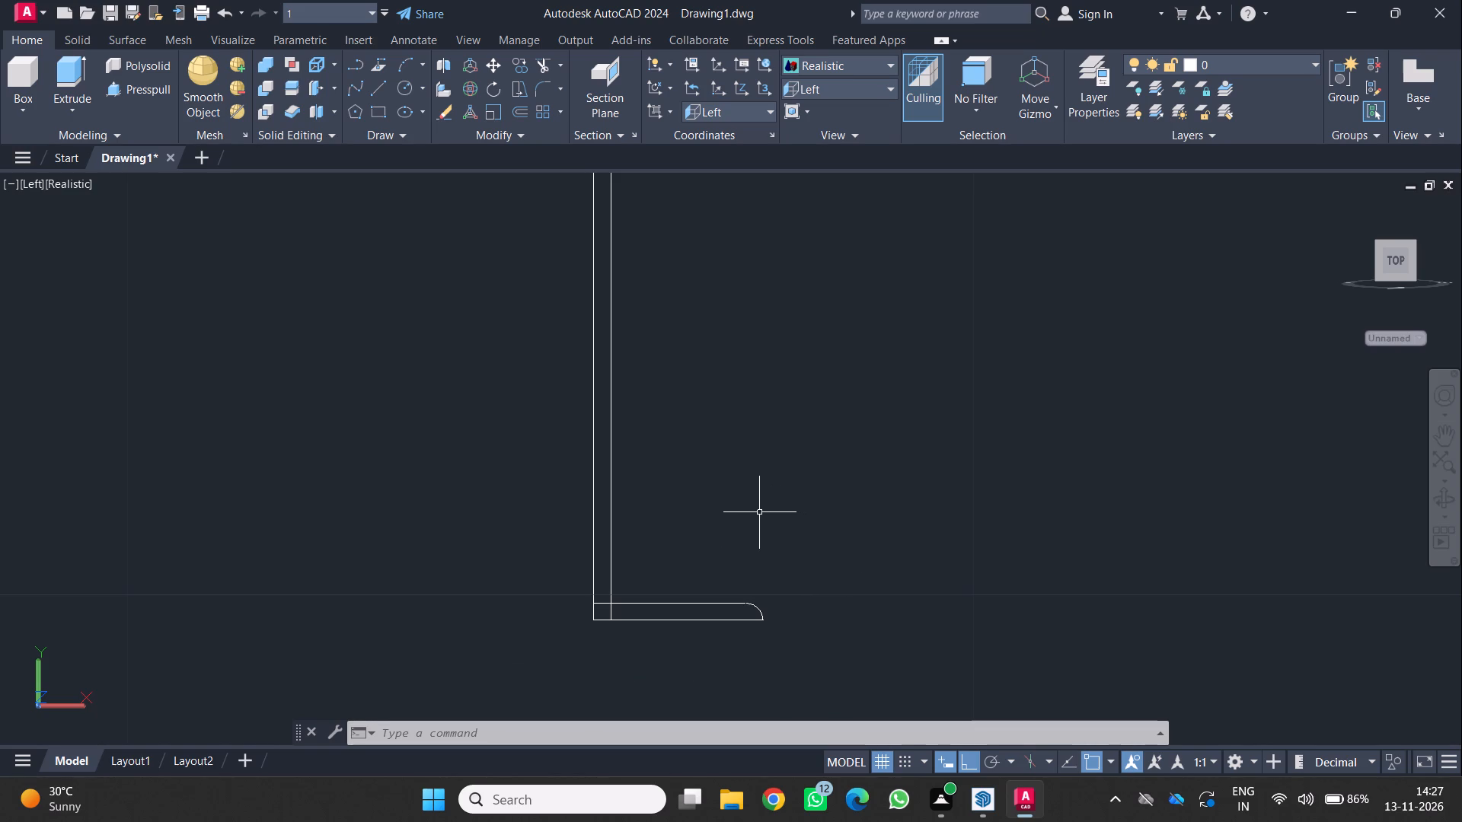
middle_drag(717, 526, 758, 526)
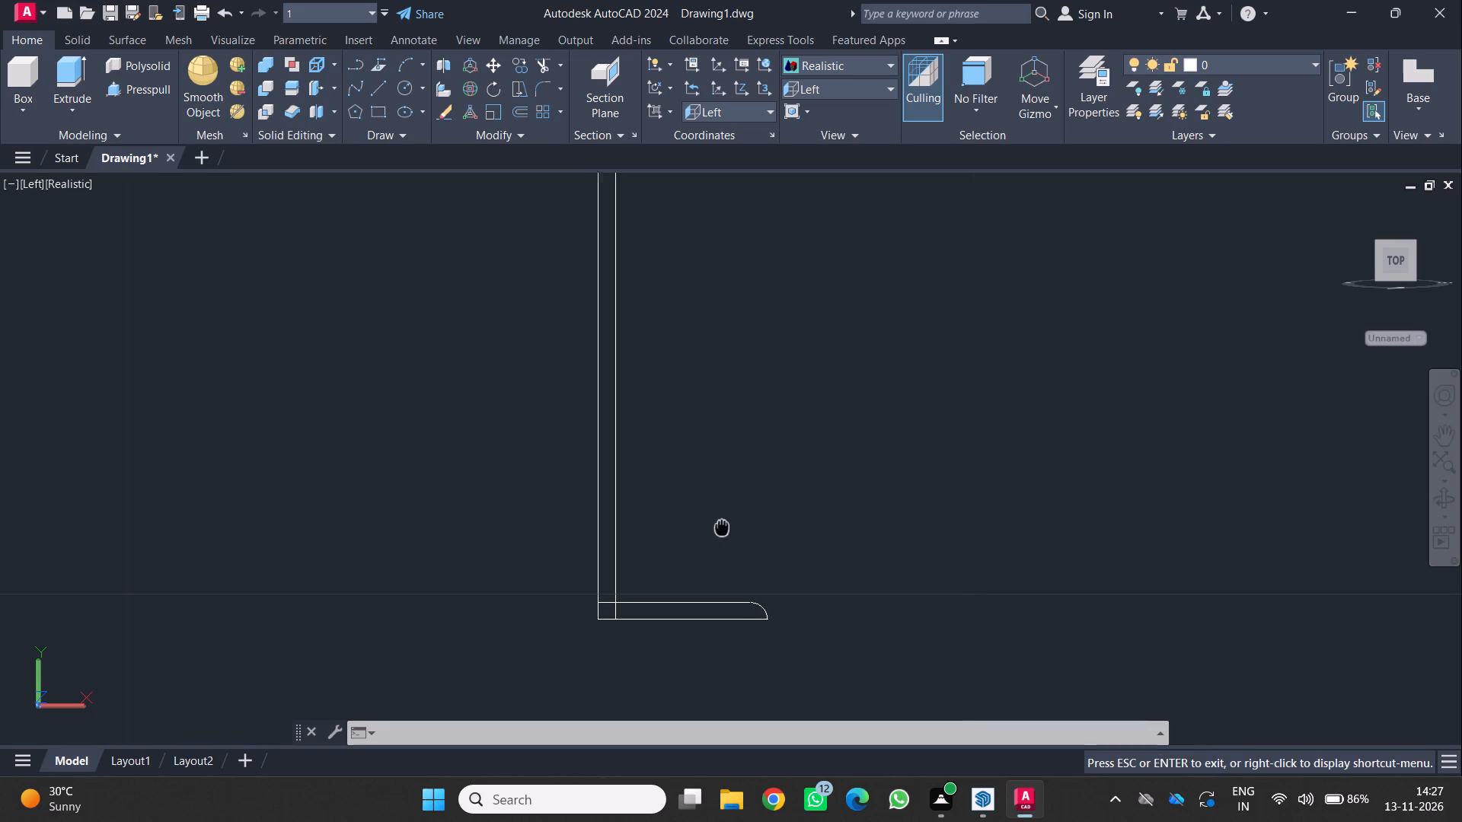
middle_drag(758, 526, 816, 524)
key(t)
key(r)
key(b)
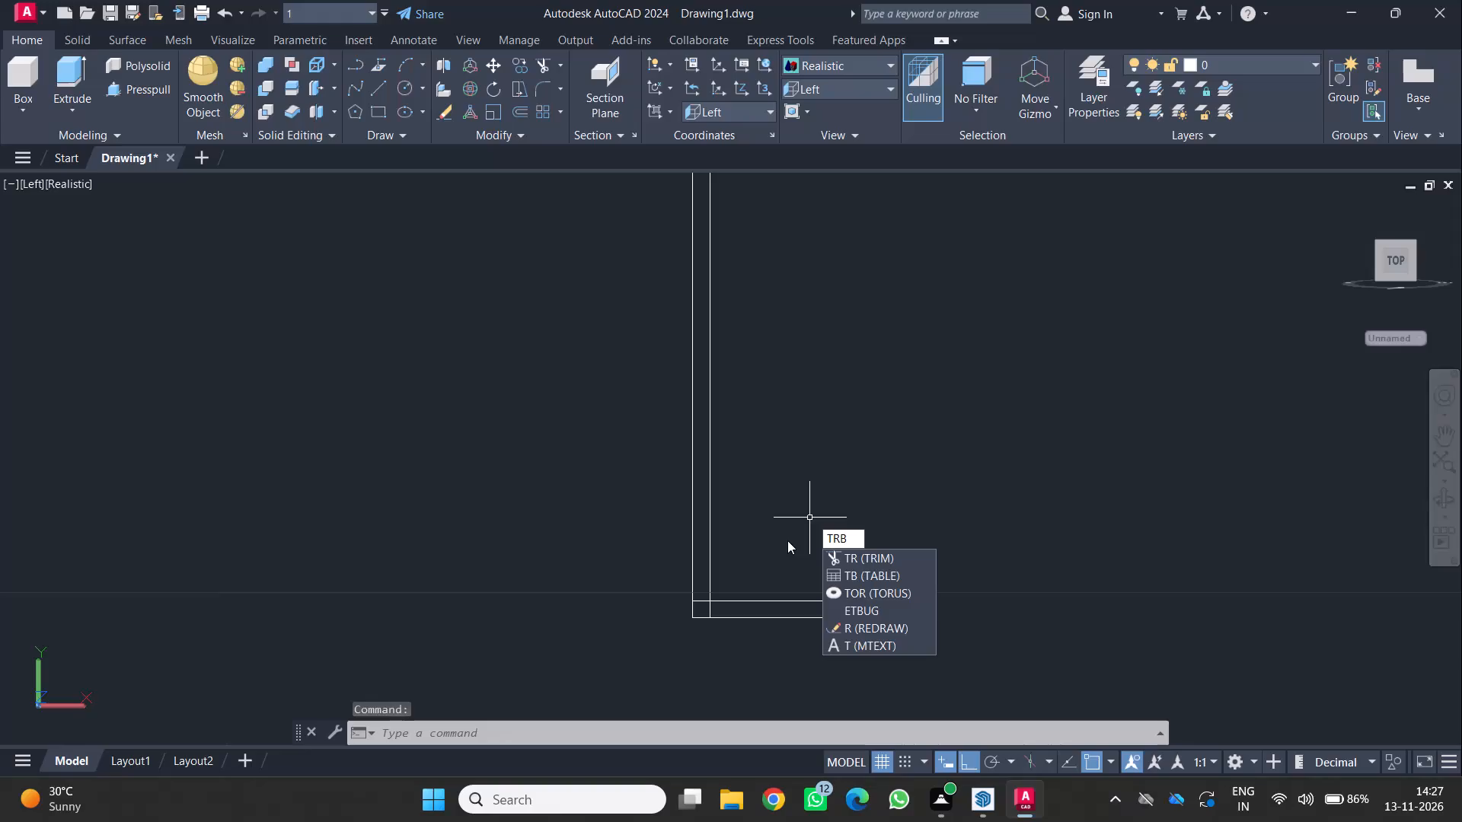
key(BackSpace)
key(space)
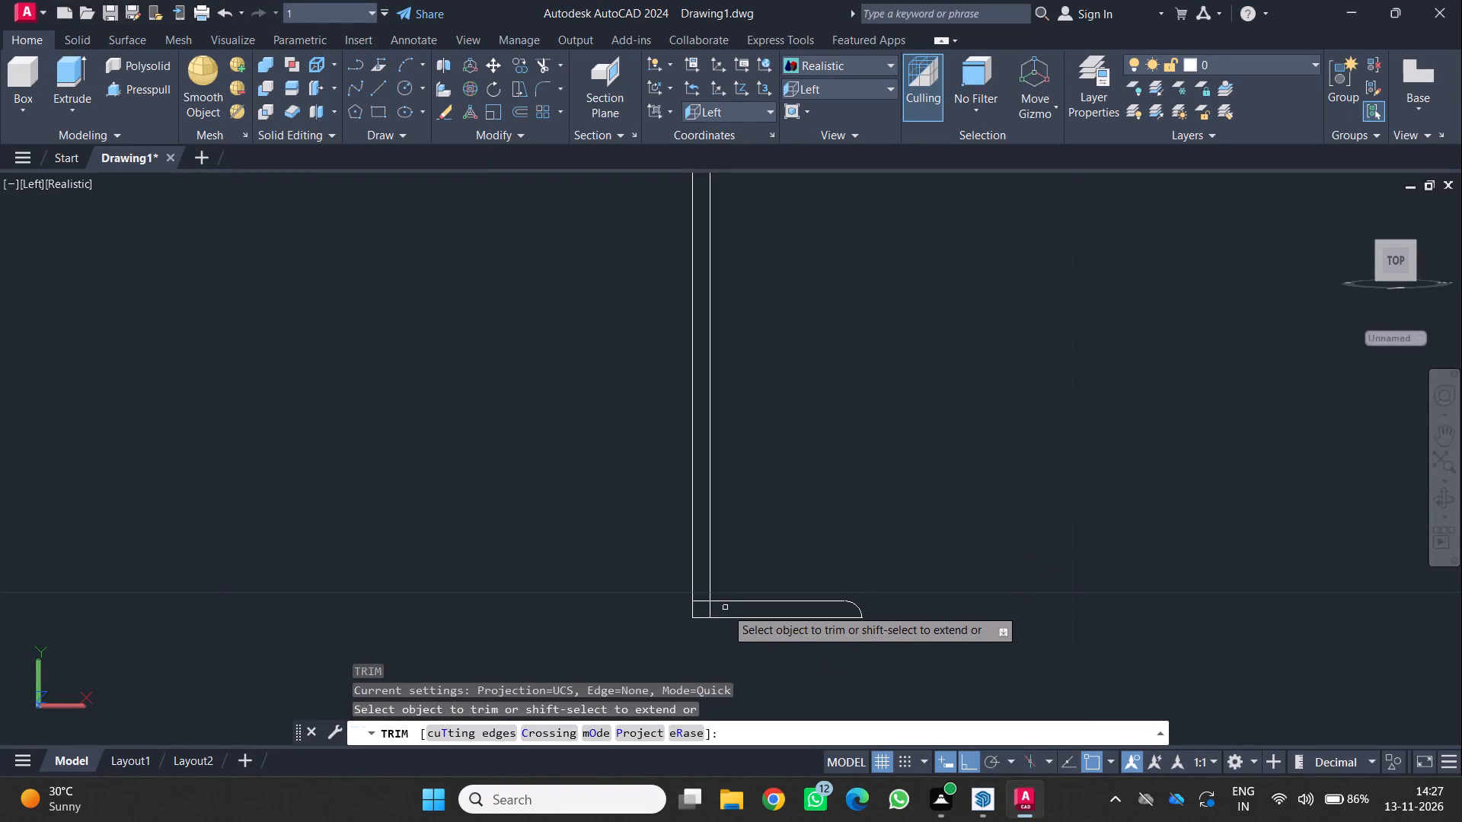
scroll(718, 617, up, 2)
click(705, 606)
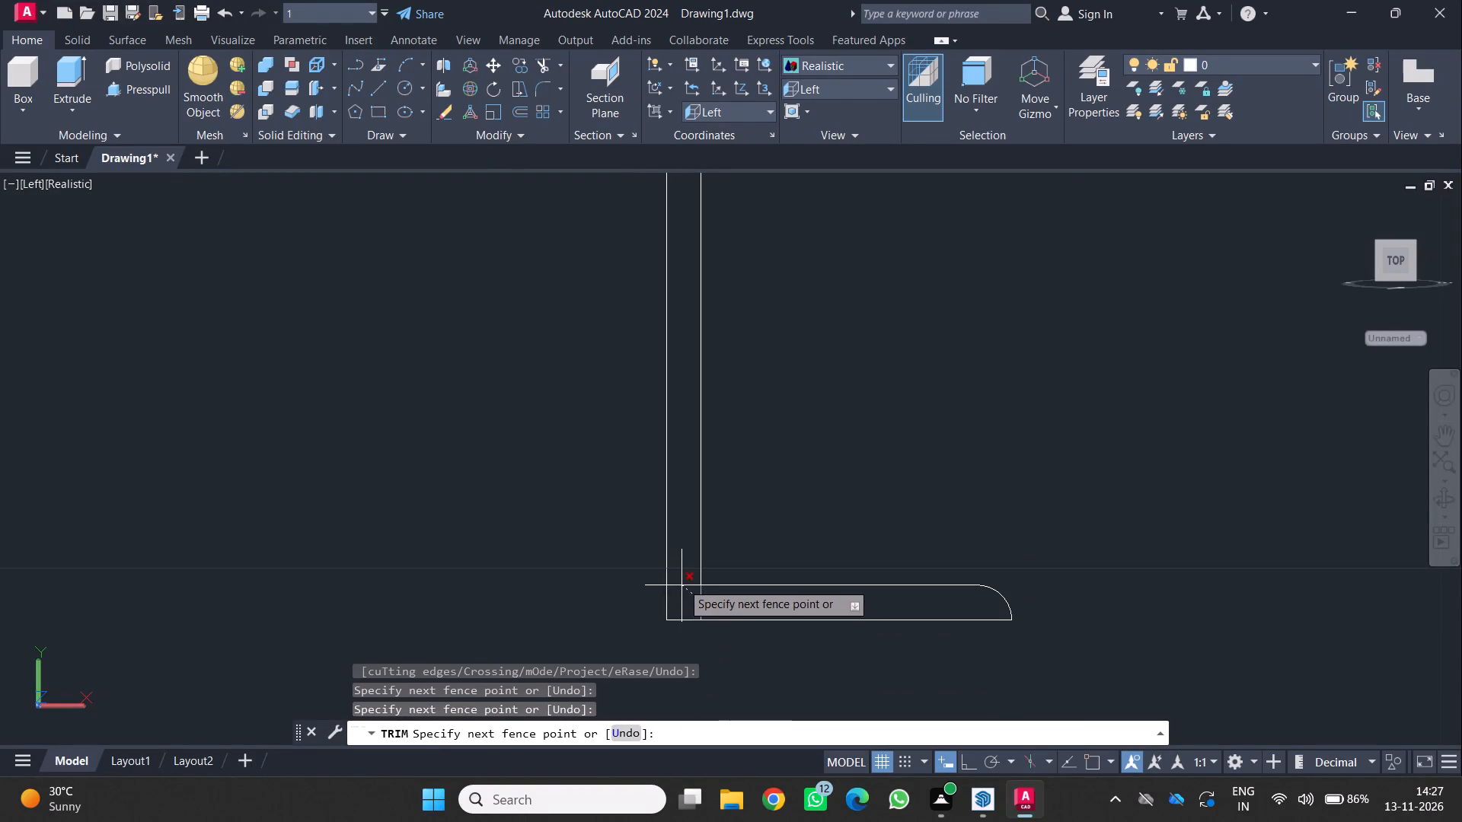
click(682, 578)
Trim the excess closing line beyond the outer arc and the outer arc's stub above that line.
scroll(820, 523, down, 2)
scroll(871, 474, down, 2)
middle_drag(889, 453, 889, 477)
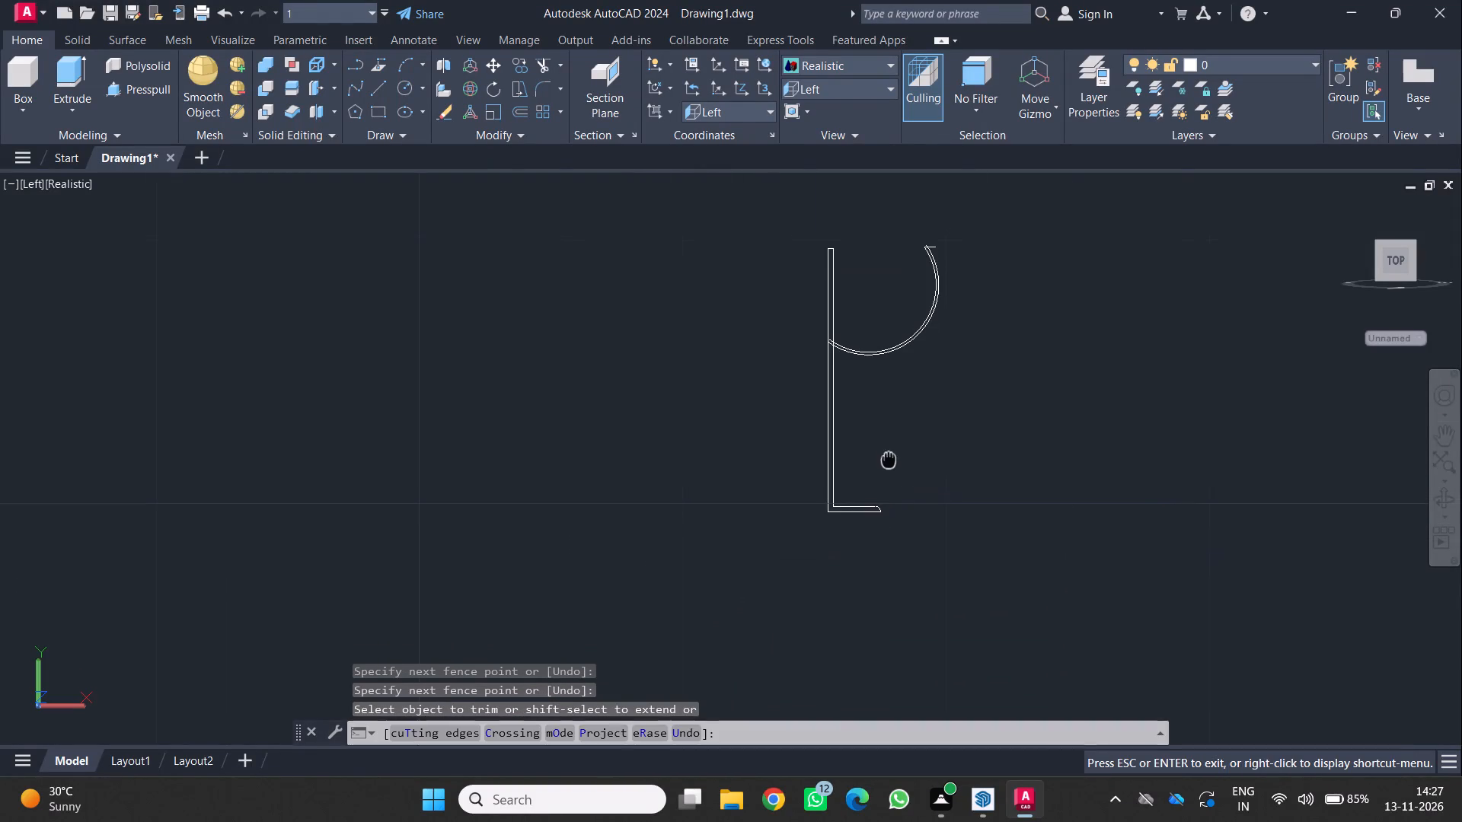
middle_drag(889, 477, 889, 567)
scroll(880, 508, up, 1)
middle_drag(1049, 382, 1033, 508)
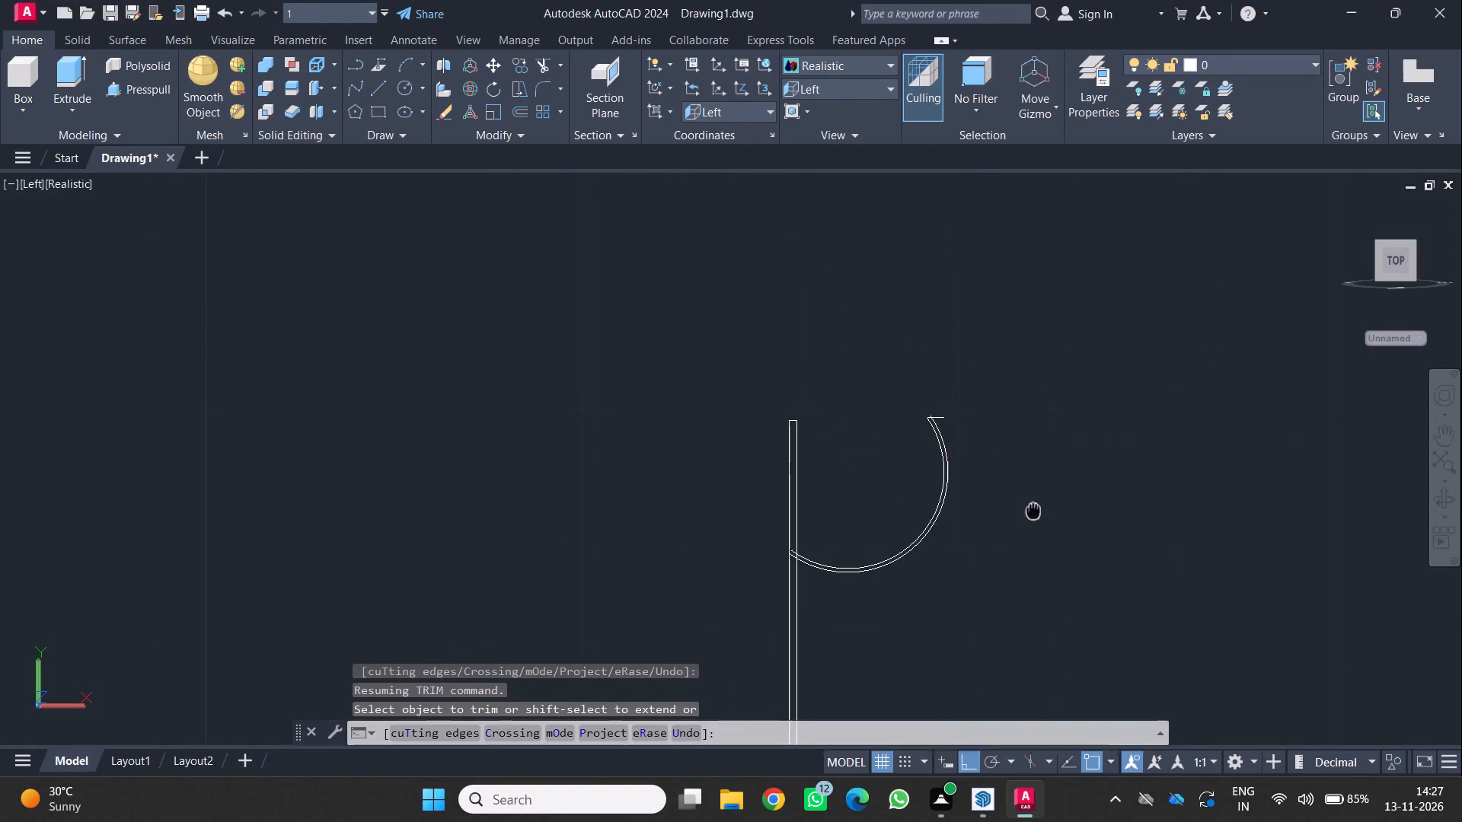
scroll(978, 453, up, 5)
drag(838, 344, 833, 335)
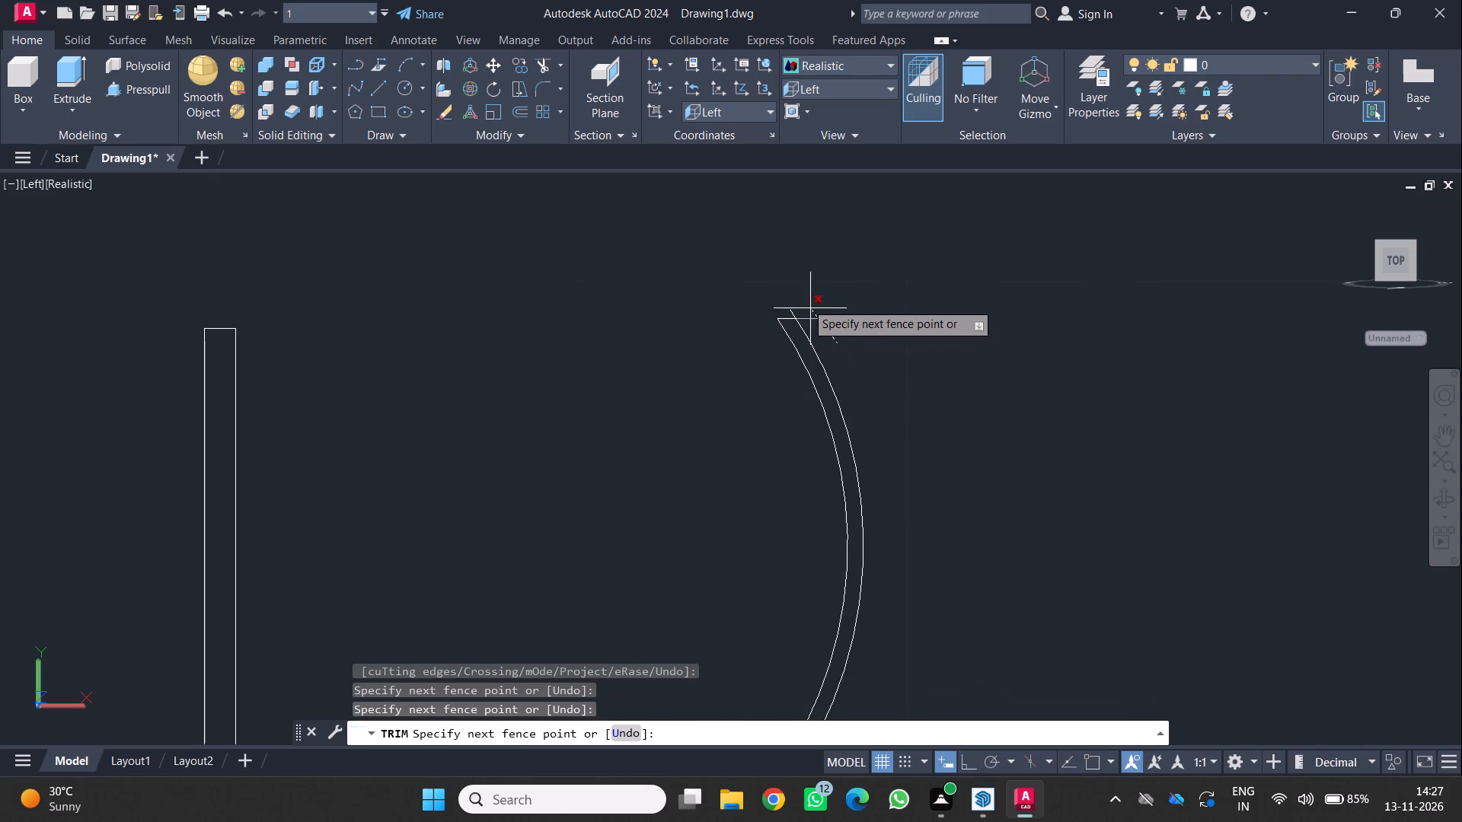
click(806, 302)
click(791, 311)
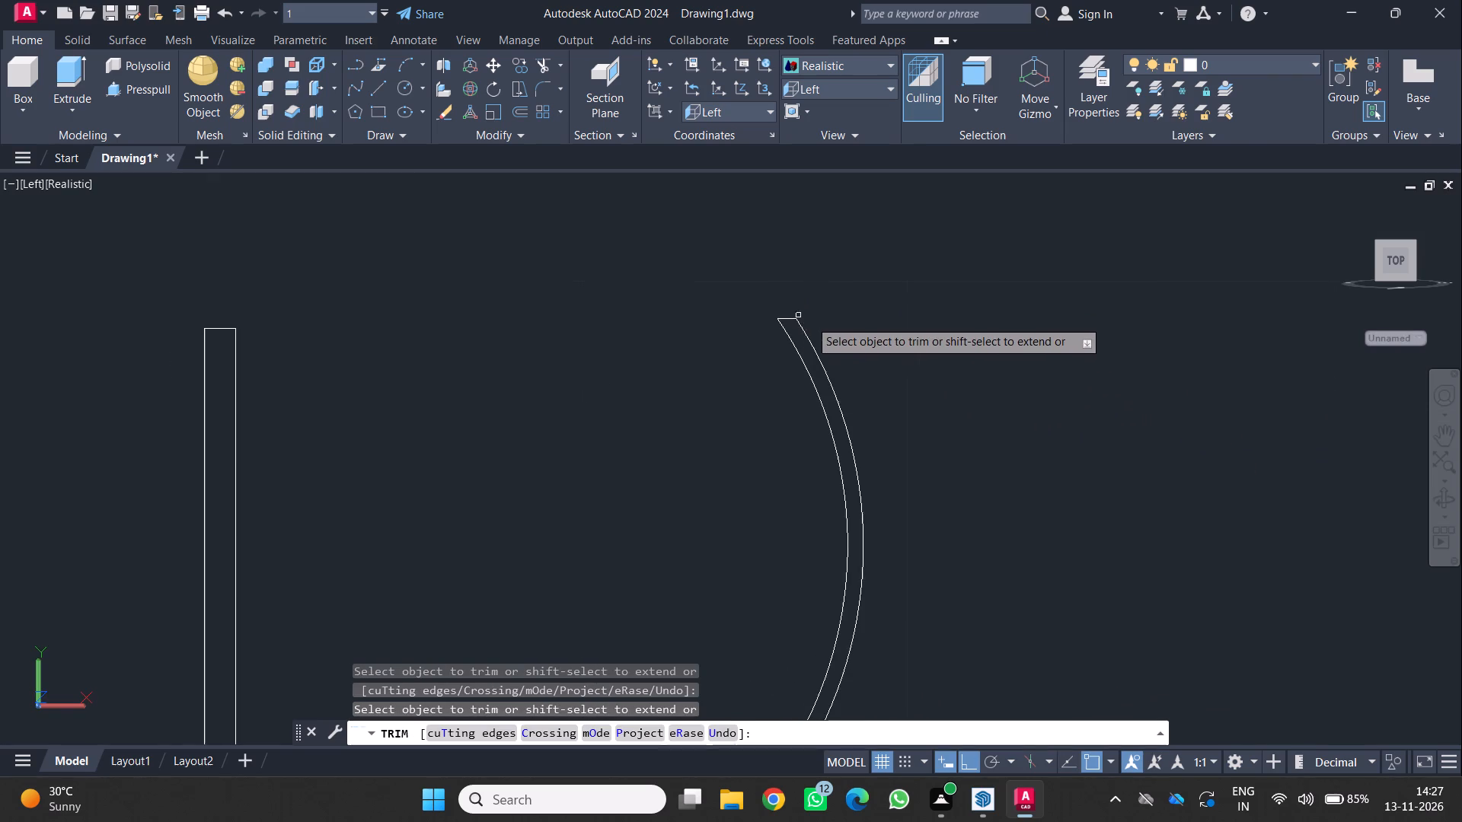
Trim both arc ends inside the post and the post line segment between the two arcs.
scroll(841, 335, down, 2)
middle_drag(863, 343, 873, 345)
middle_drag(878, 346, 974, 366)
middle_drag(704, 524, 845, 432)
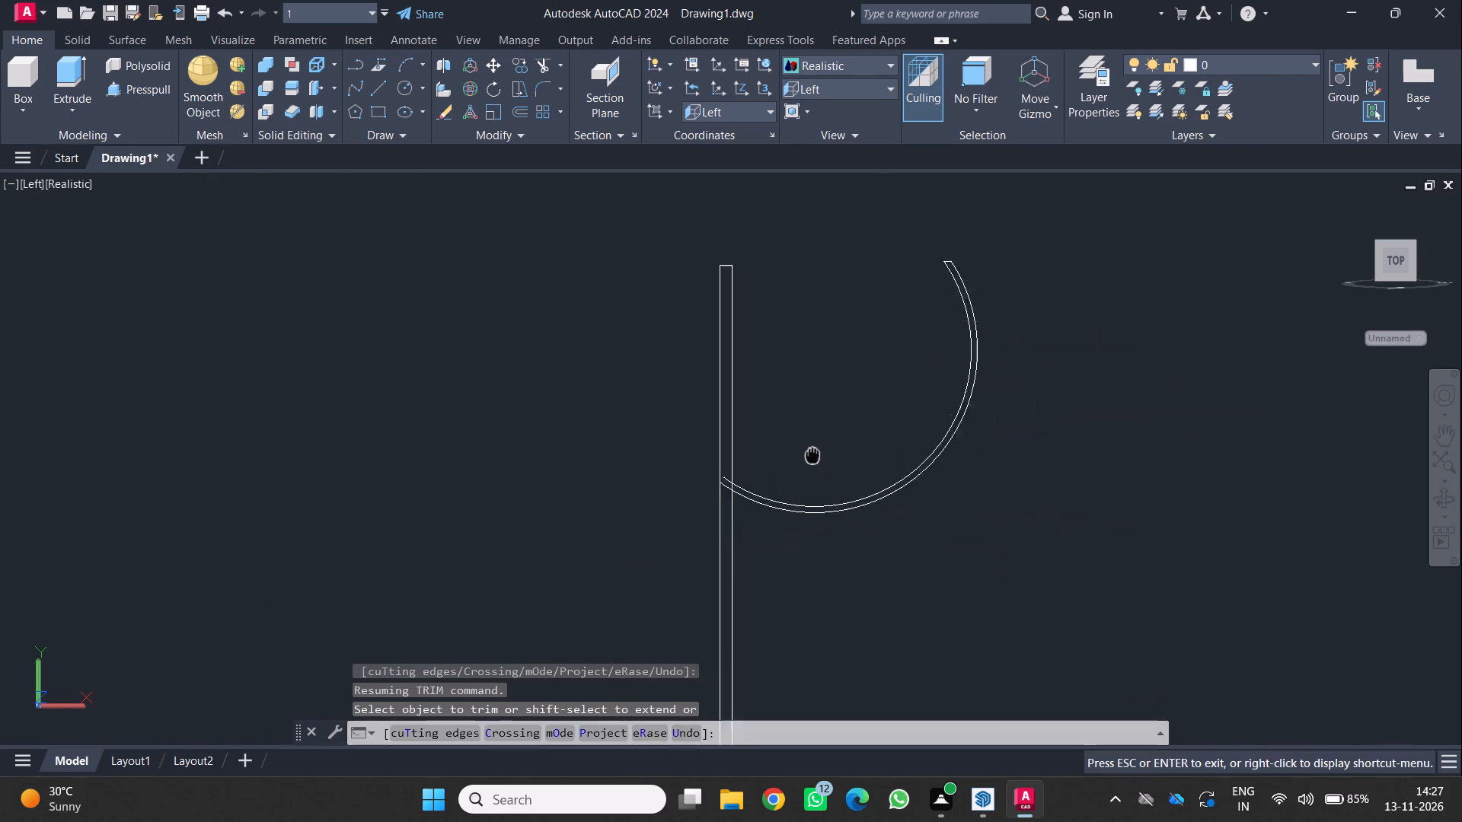
middle_drag(845, 432, 860, 424)
middle_click(860, 424)
scroll(823, 454, up, 3)
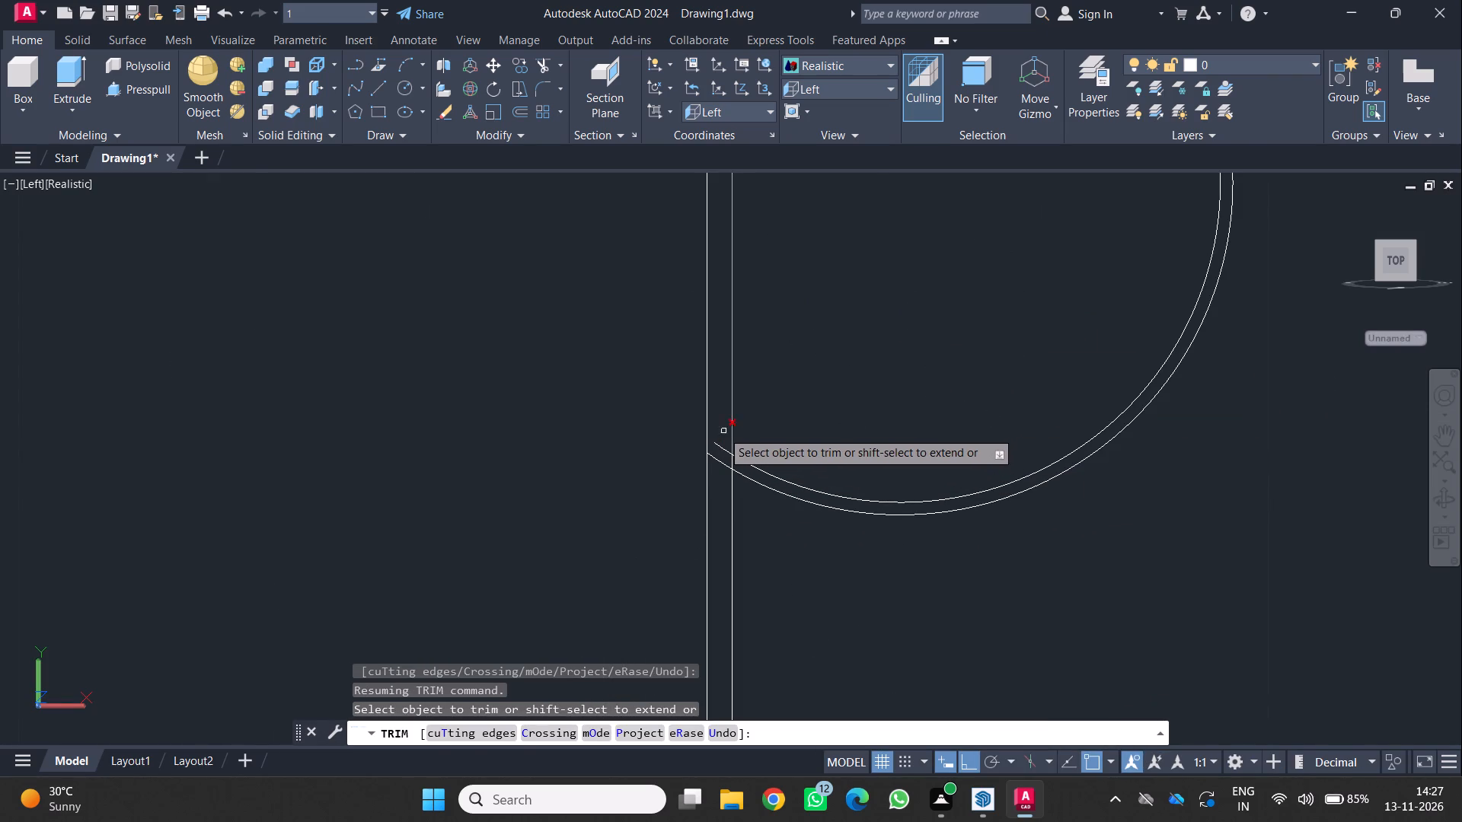
click(722, 431)
click(721, 467)
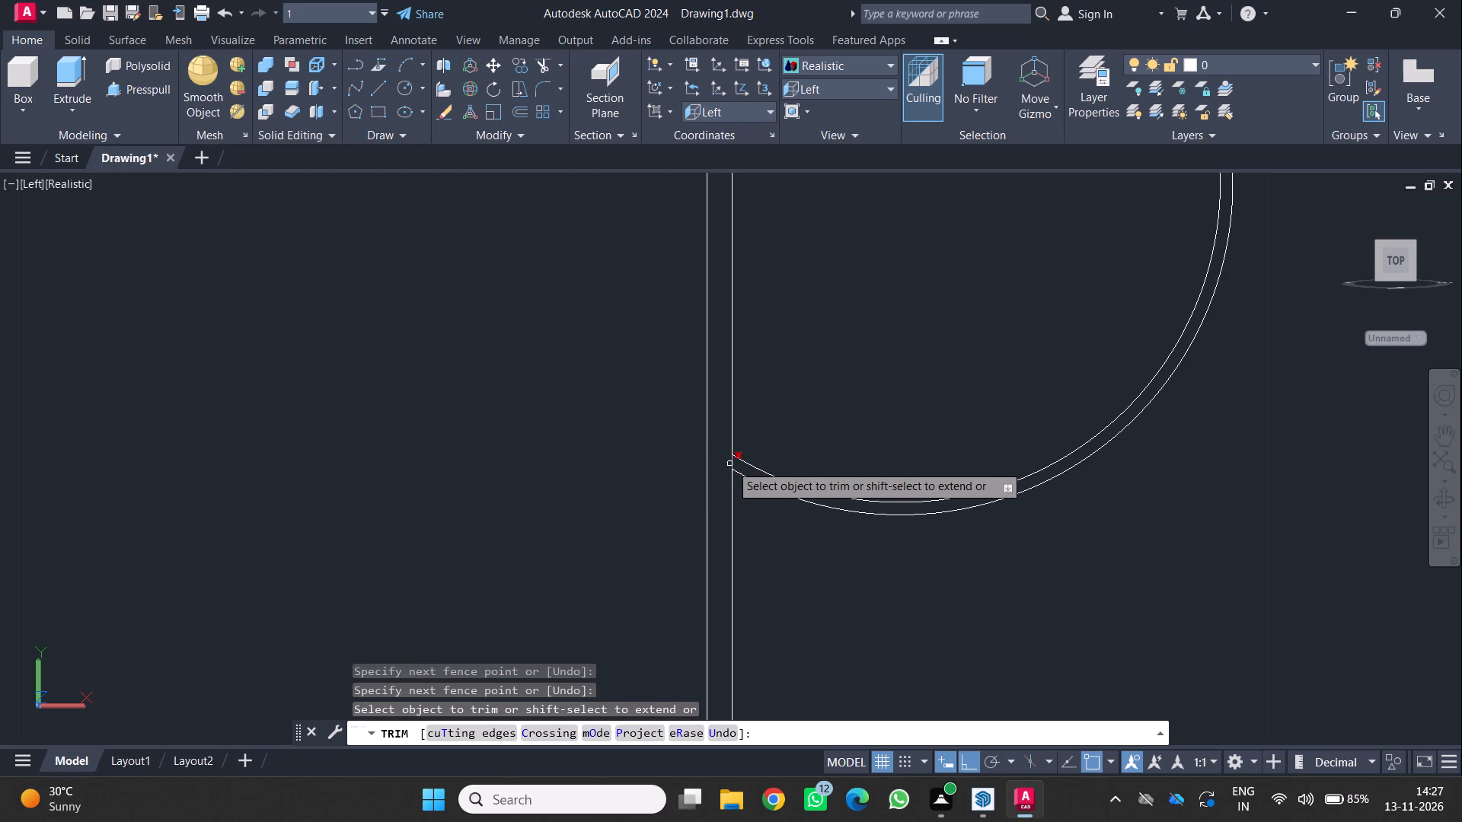
click(730, 464)
Save the drawing in the Documents folder as 3D GLASS.
scroll(897, 578, down, 3)
middle_drag(930, 598, 925, 553)
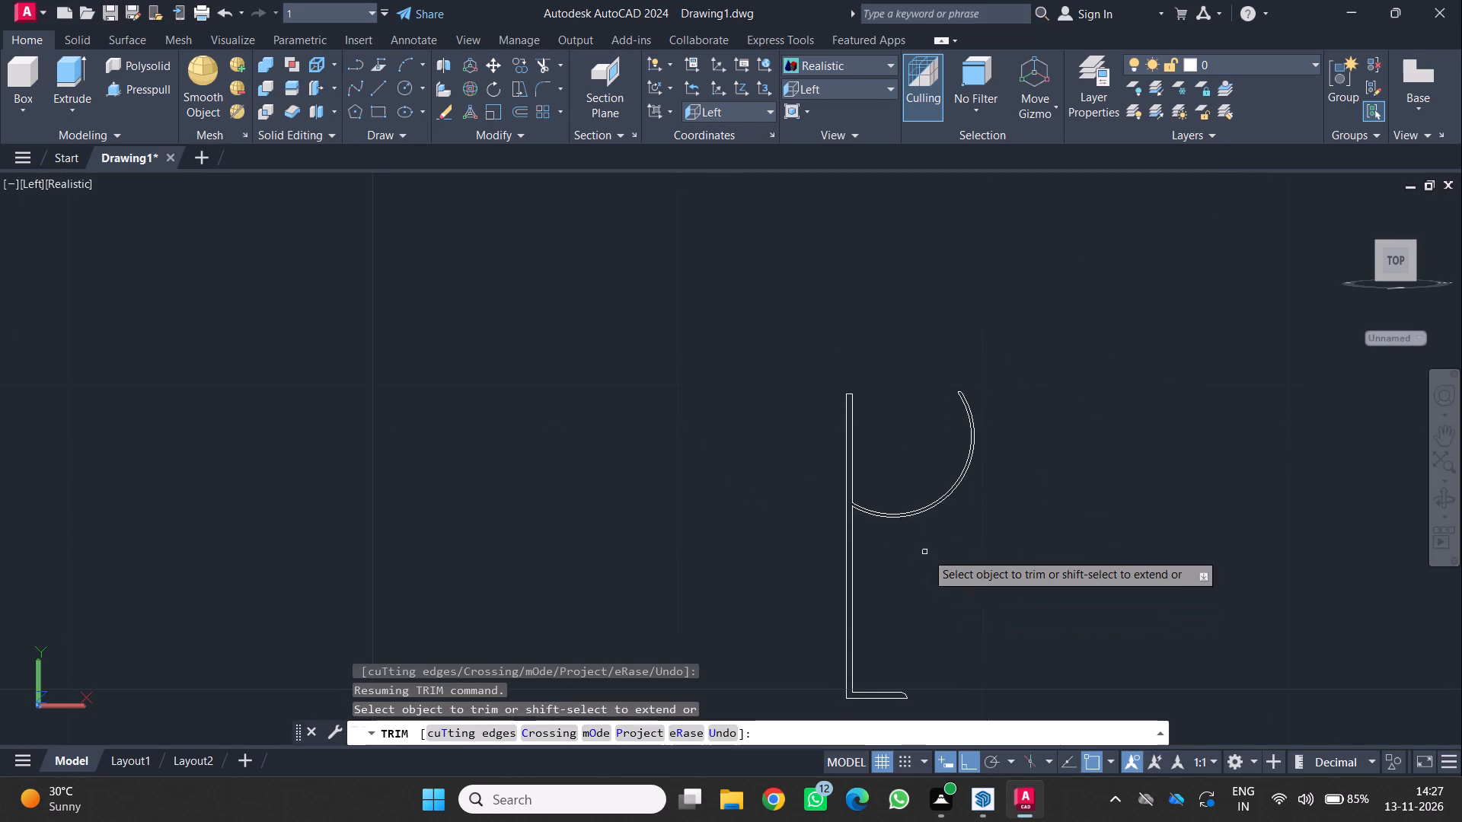
key(ctrl+s)
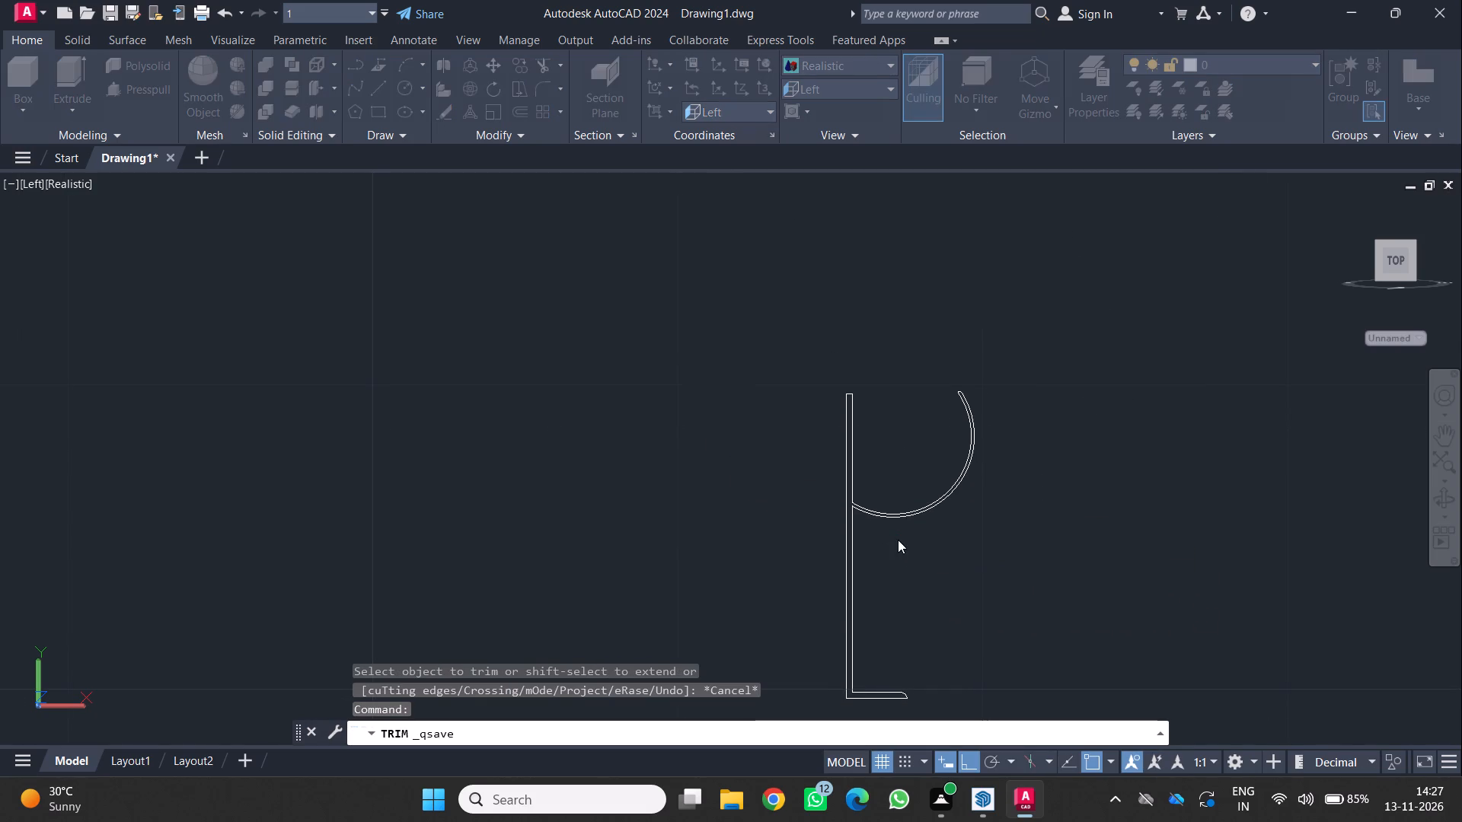
key(3)
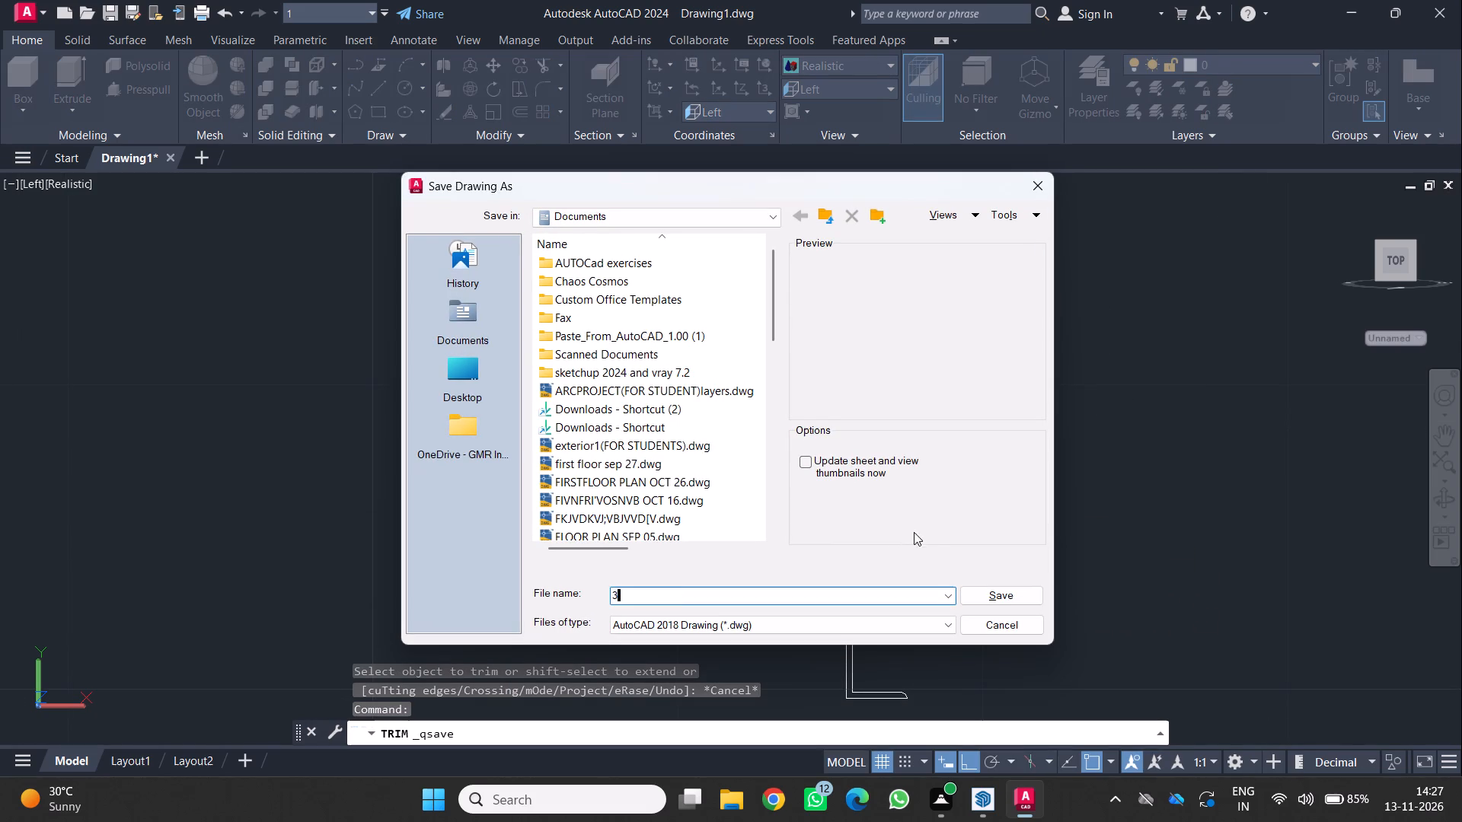
text(D)
key(space)
key(g)
key(l)
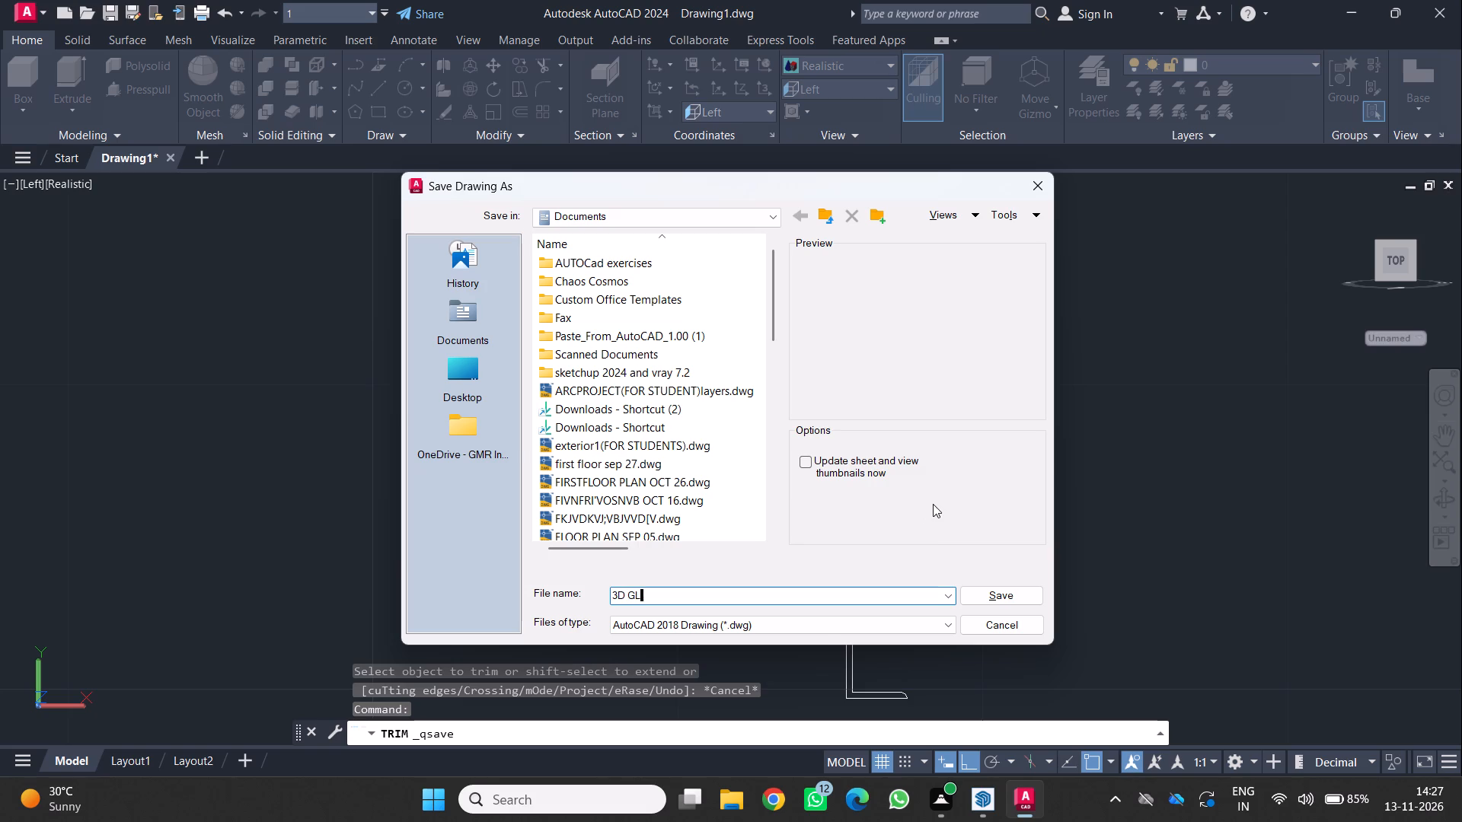
key(a)
text(SS)
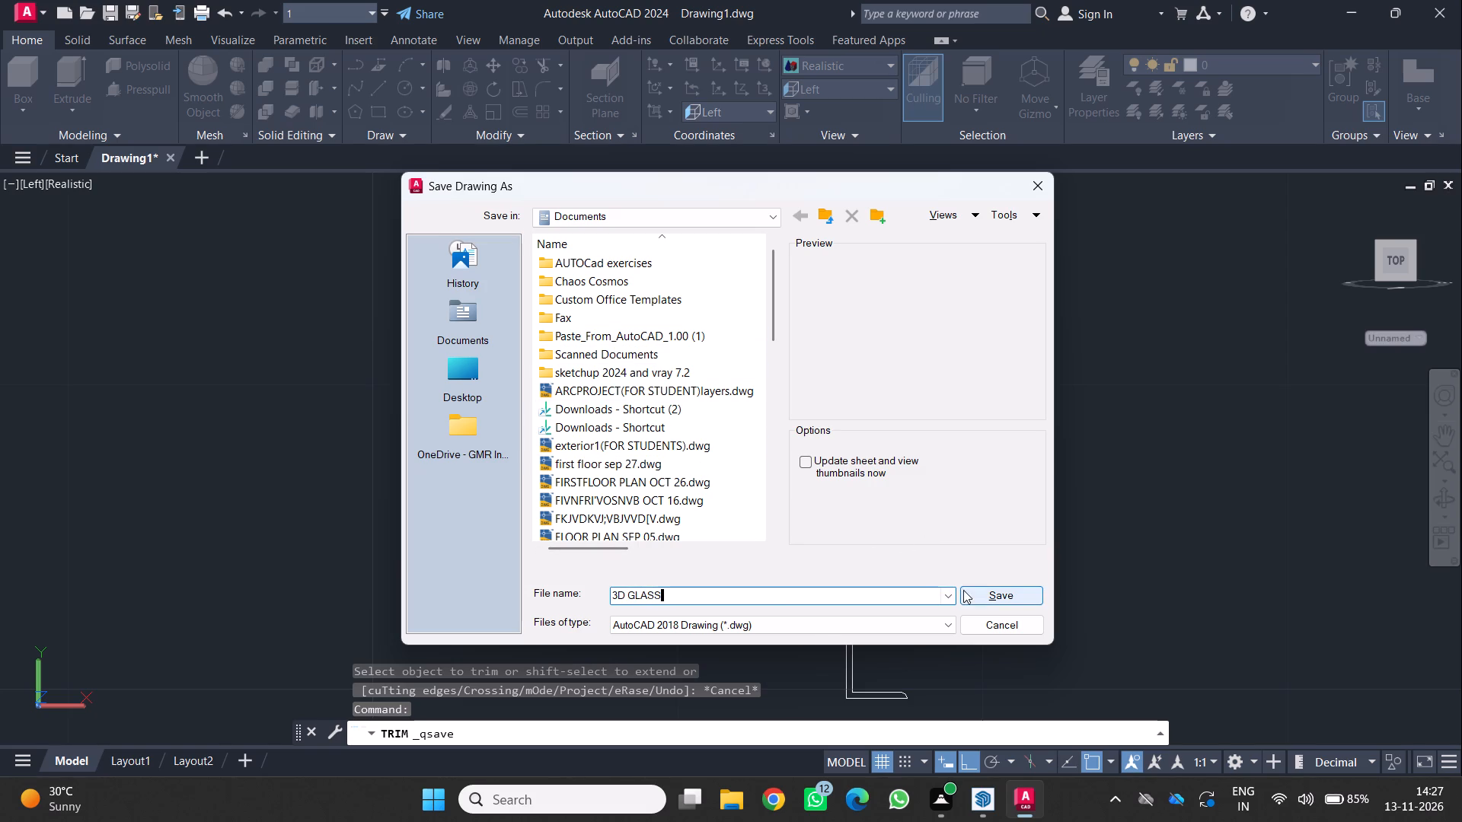
click(984, 589)
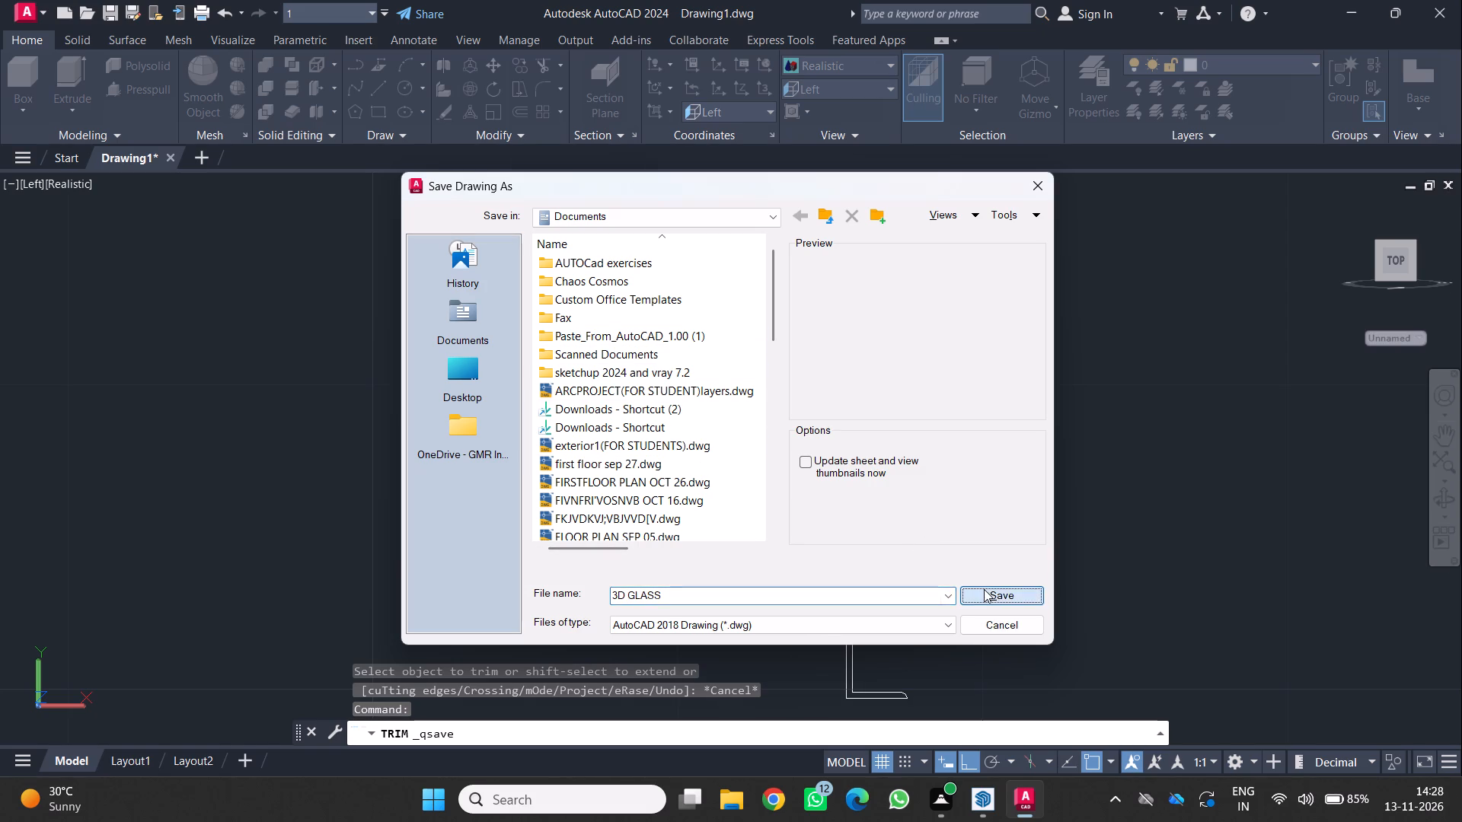
Draw a radius 2 circle tangent to the outer bowl arc and the stem line beneath the bowl.
scroll(860, 537, up, 2)
middle_drag(920, 559, 914, 547)
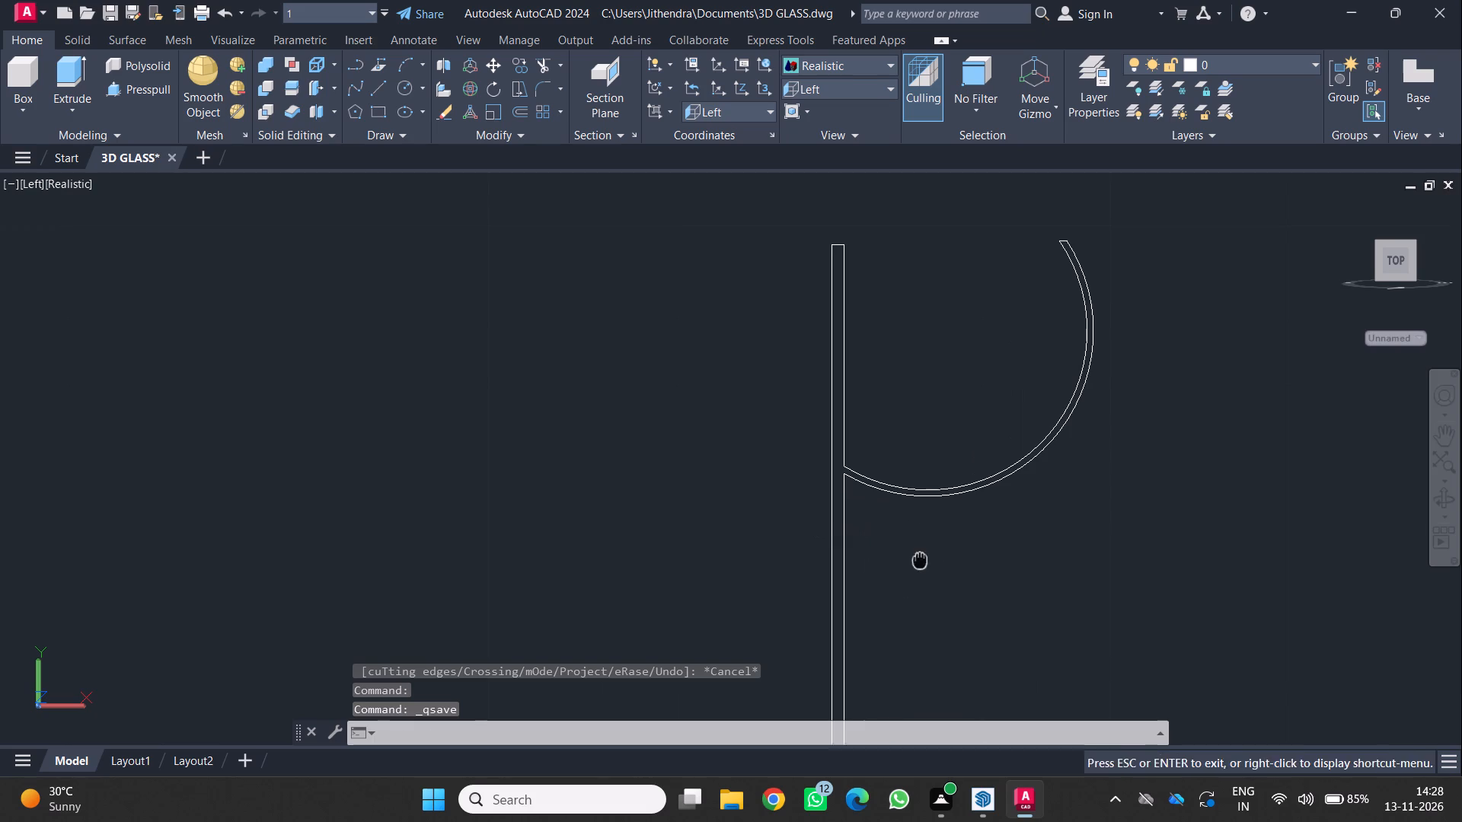
middle_drag(914, 547, 906, 525)
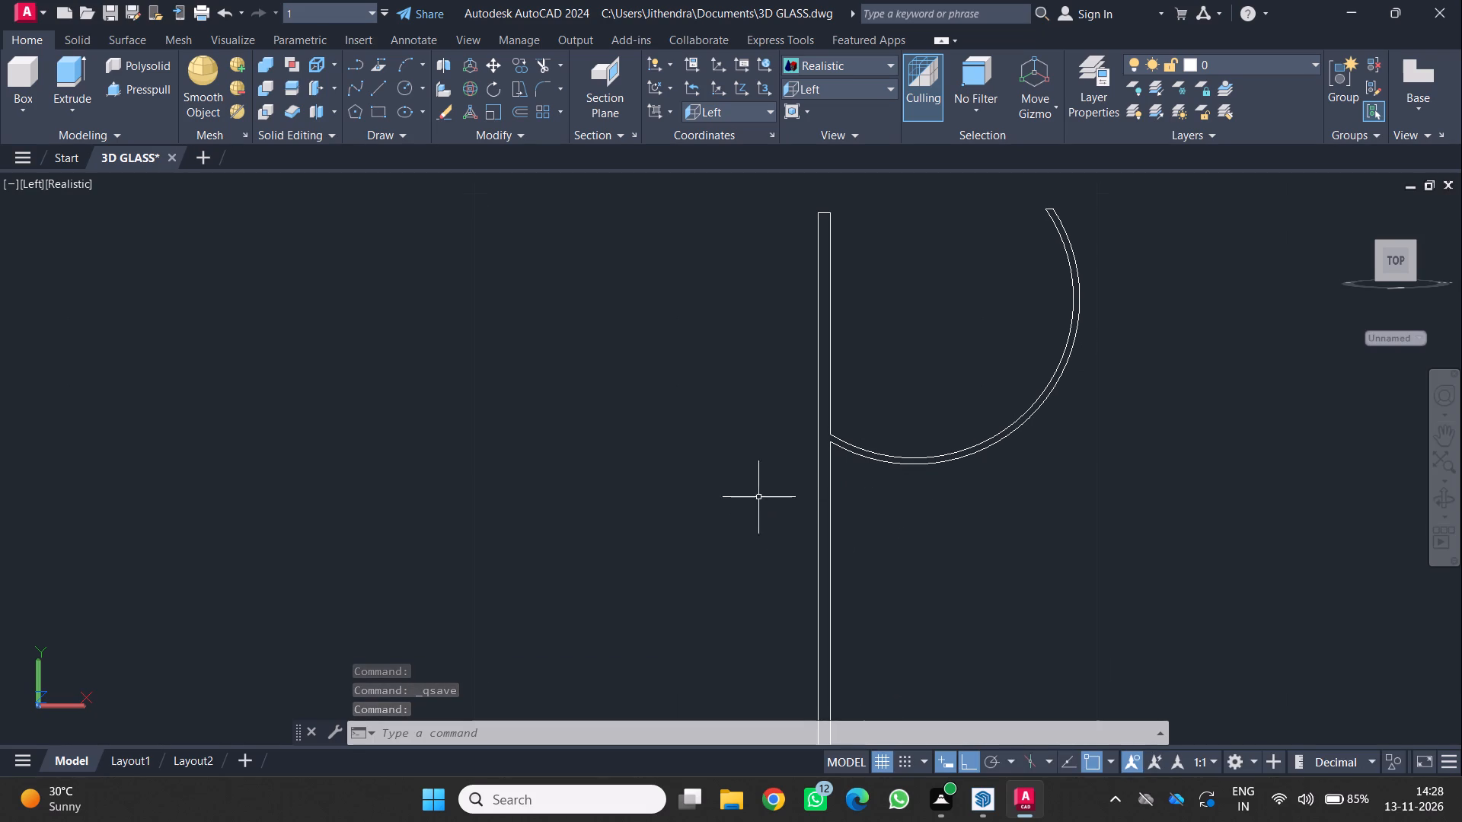
click(419, 89)
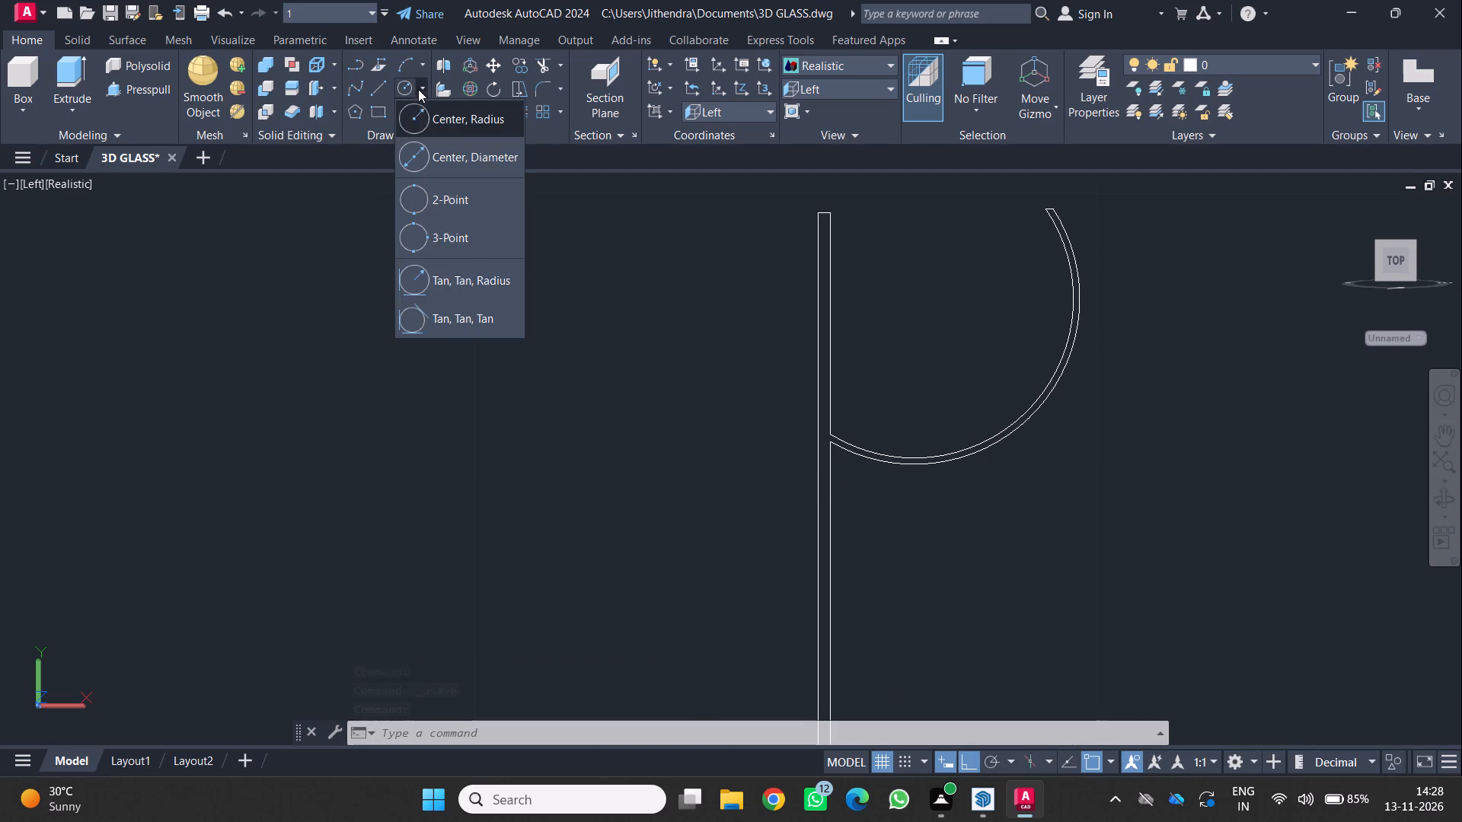
click(468, 280)
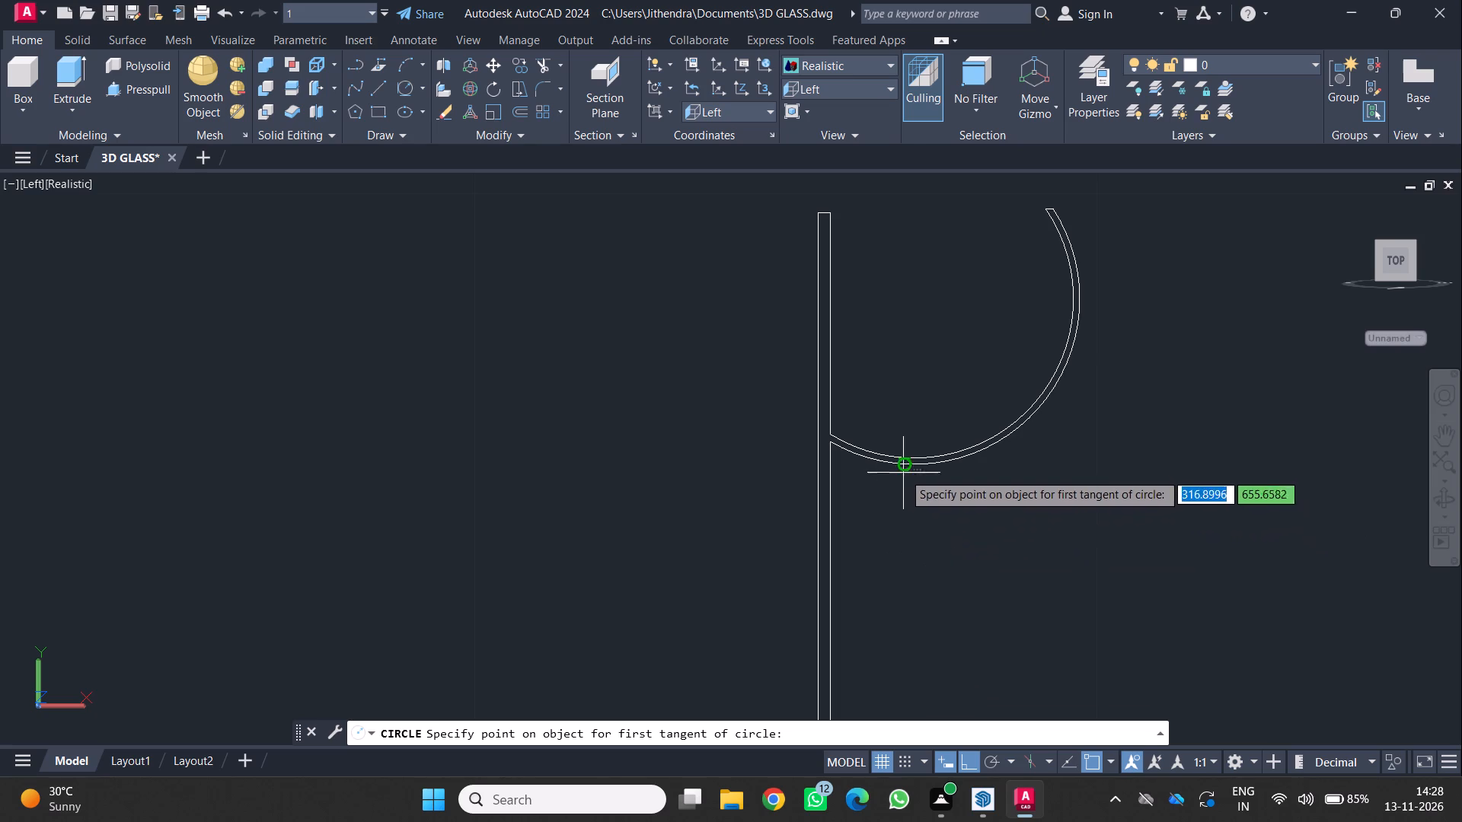
click(892, 467)
click(832, 507)
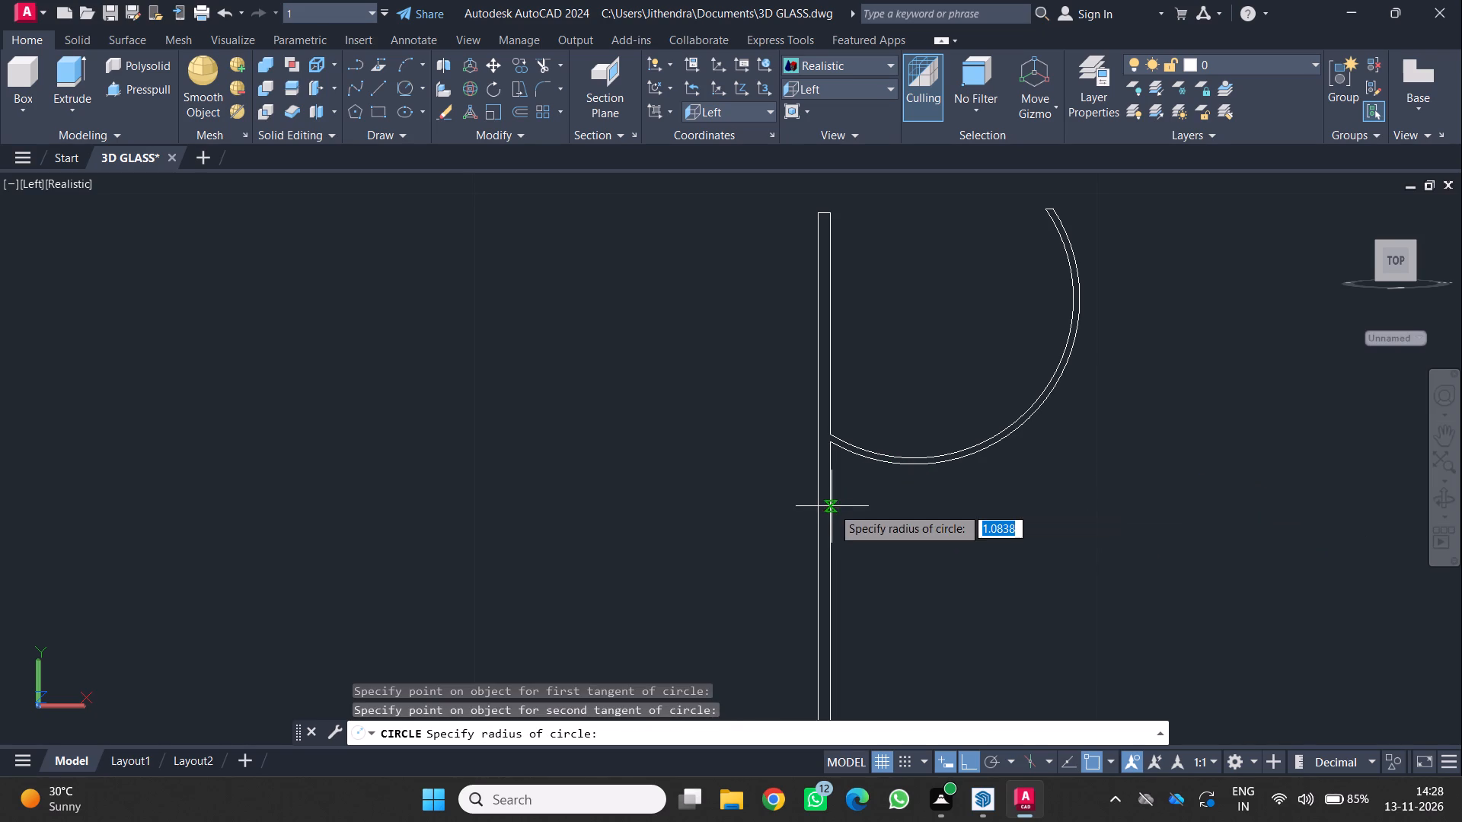
key(2)
key(Return)
Draw a radius 1 circle tangent to the stem line and the top line of the base.
scroll(951, 523, down, 1)
middle_drag(951, 520, 926, 432)
middle_drag(901, 578, 890, 500)
middle_click(890, 500)
scroll(881, 528, up, 1)
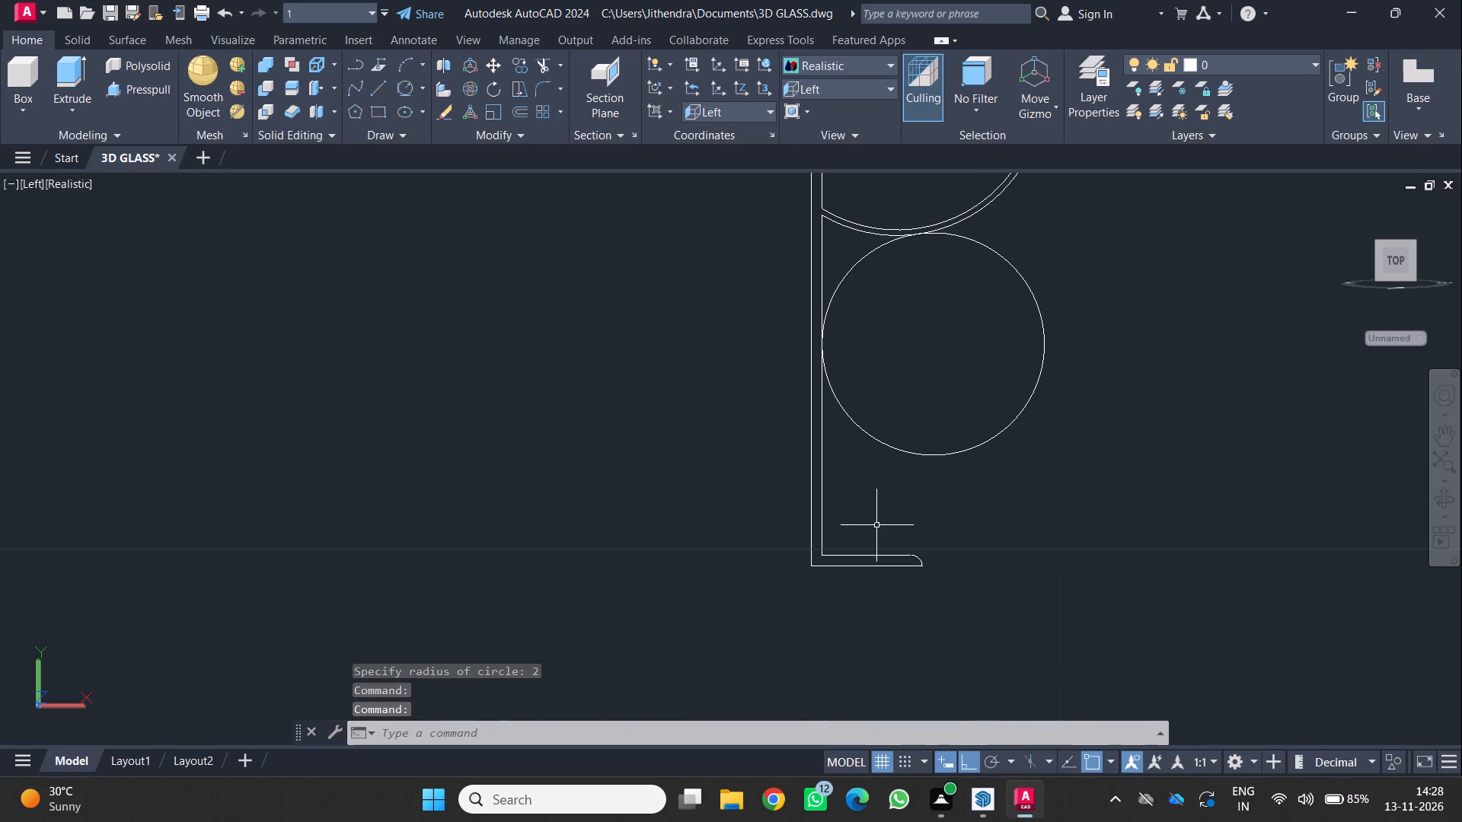
click(410, 91)
scroll(812, 510, up, 1)
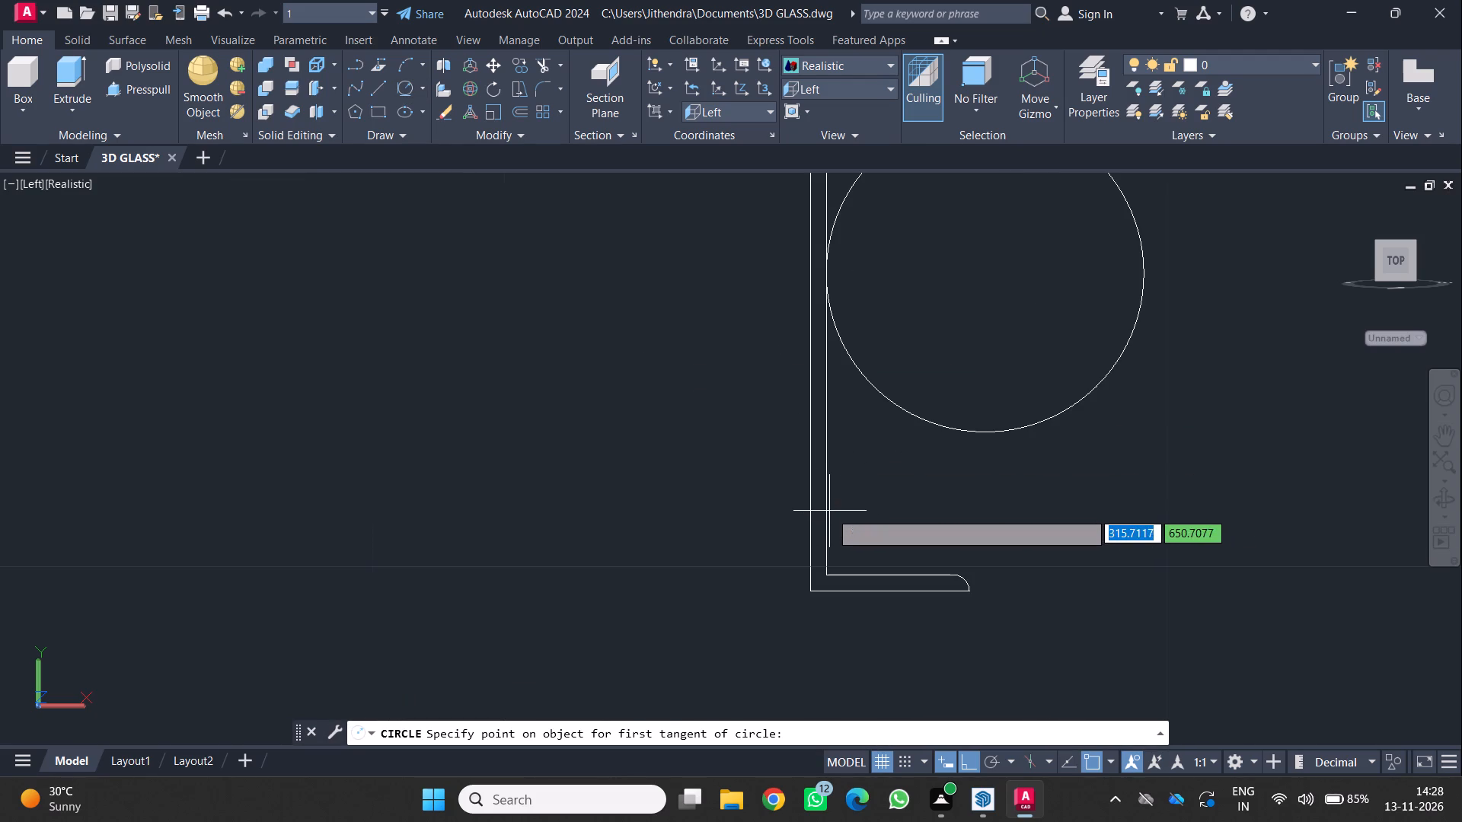
click(830, 511)
click(865, 572)
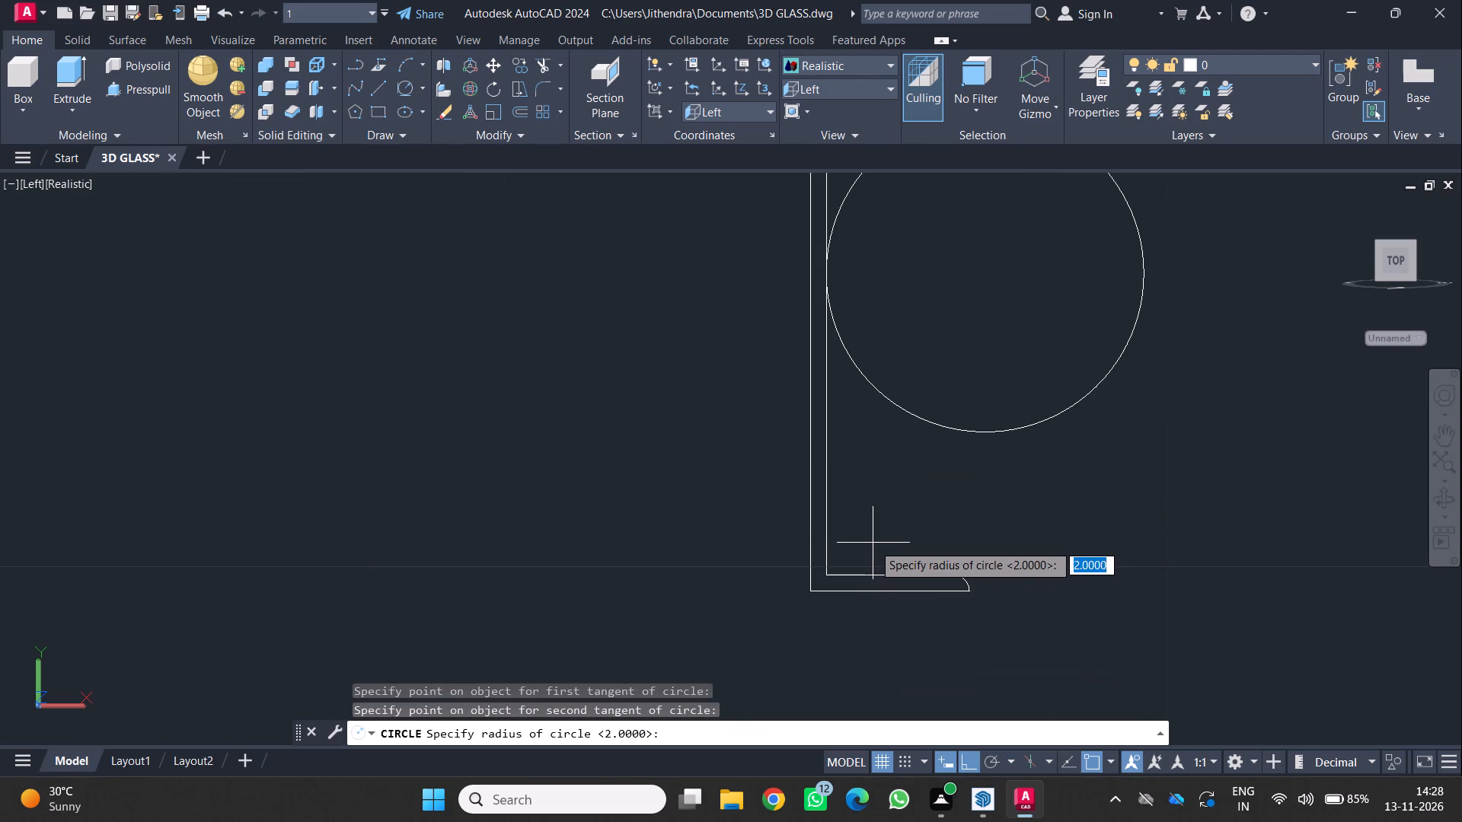
key(1)
key(Return)
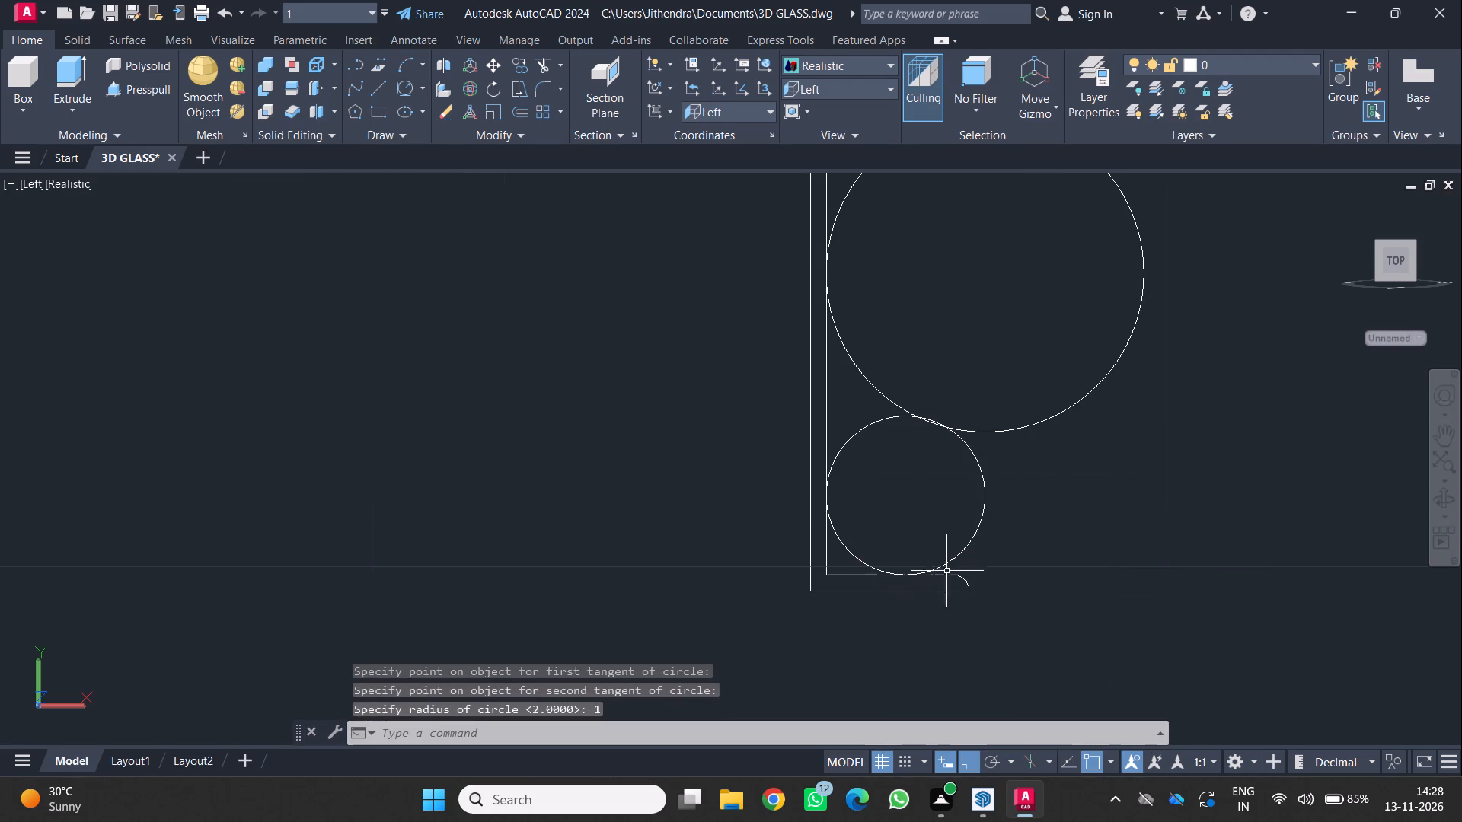
Trim the sharp stem-to-base corner and the excess of the small circle, leaving only the rounded transition arc.
scroll(1031, 559, down, 1)
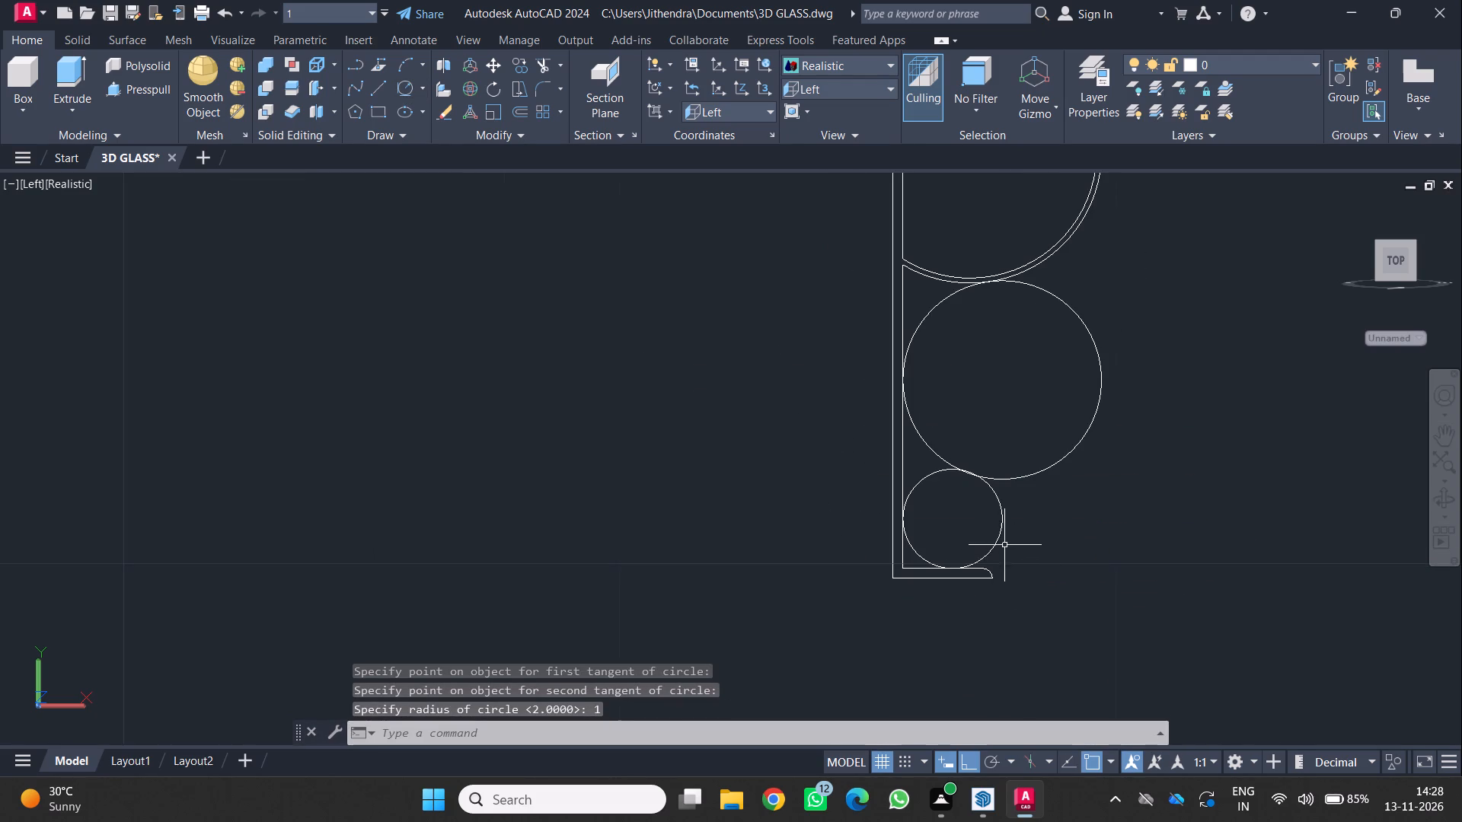
text(TR)
key(space)
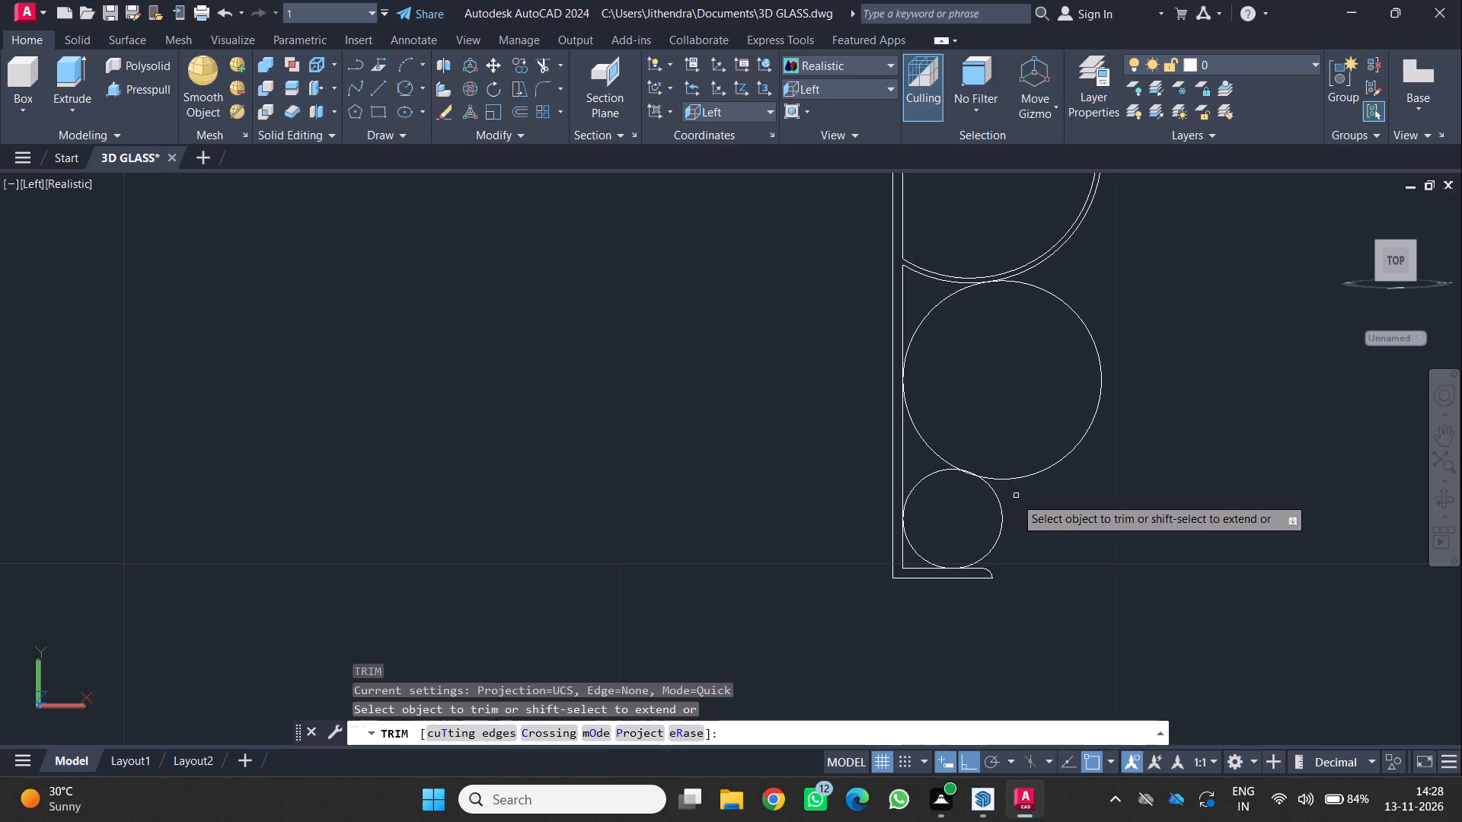
scroll(921, 581, up, 2)
click(921, 565)
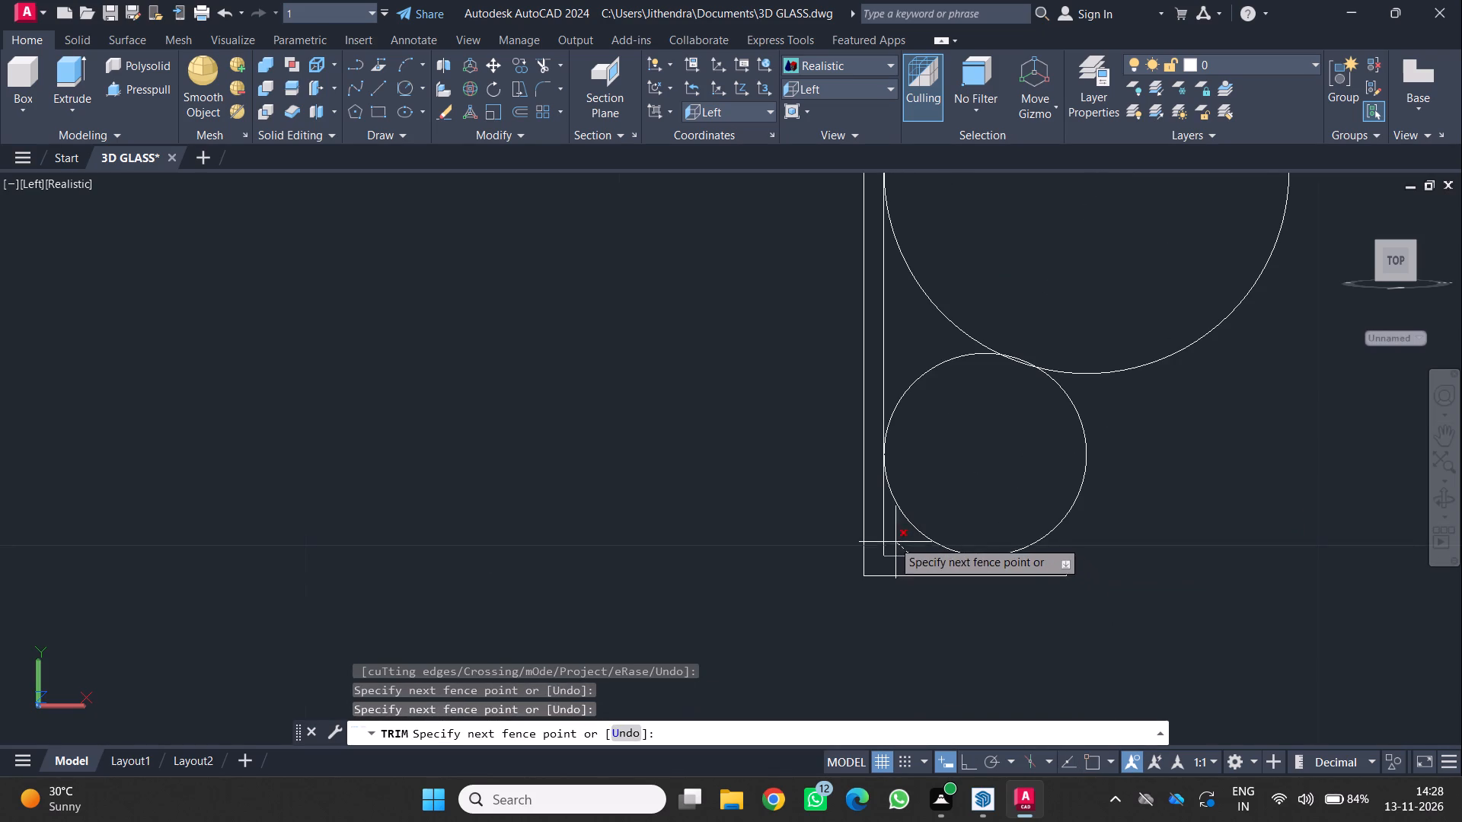
click(878, 527)
click(1084, 481)
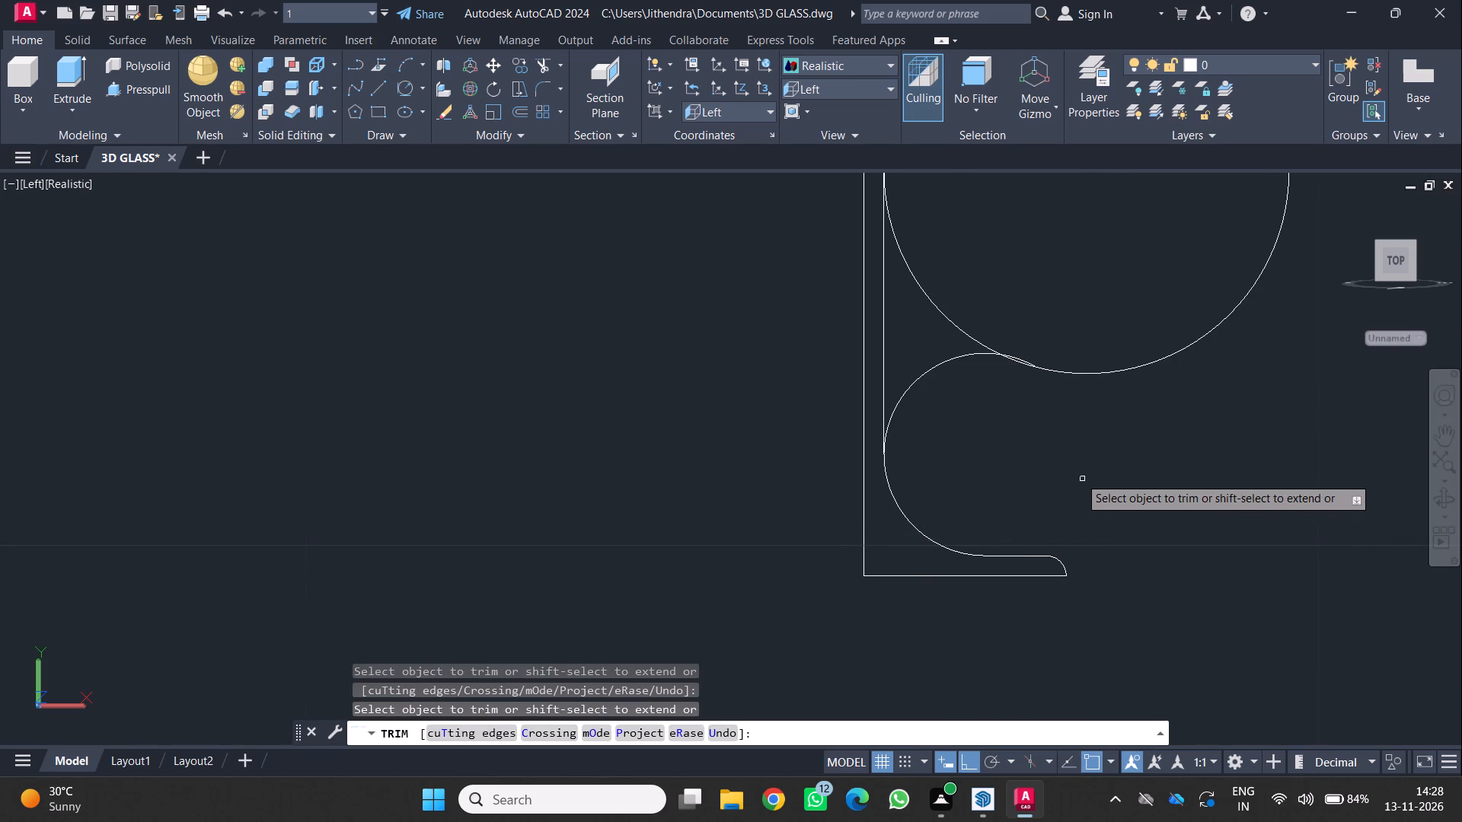
click(915, 371)
click(941, 386)
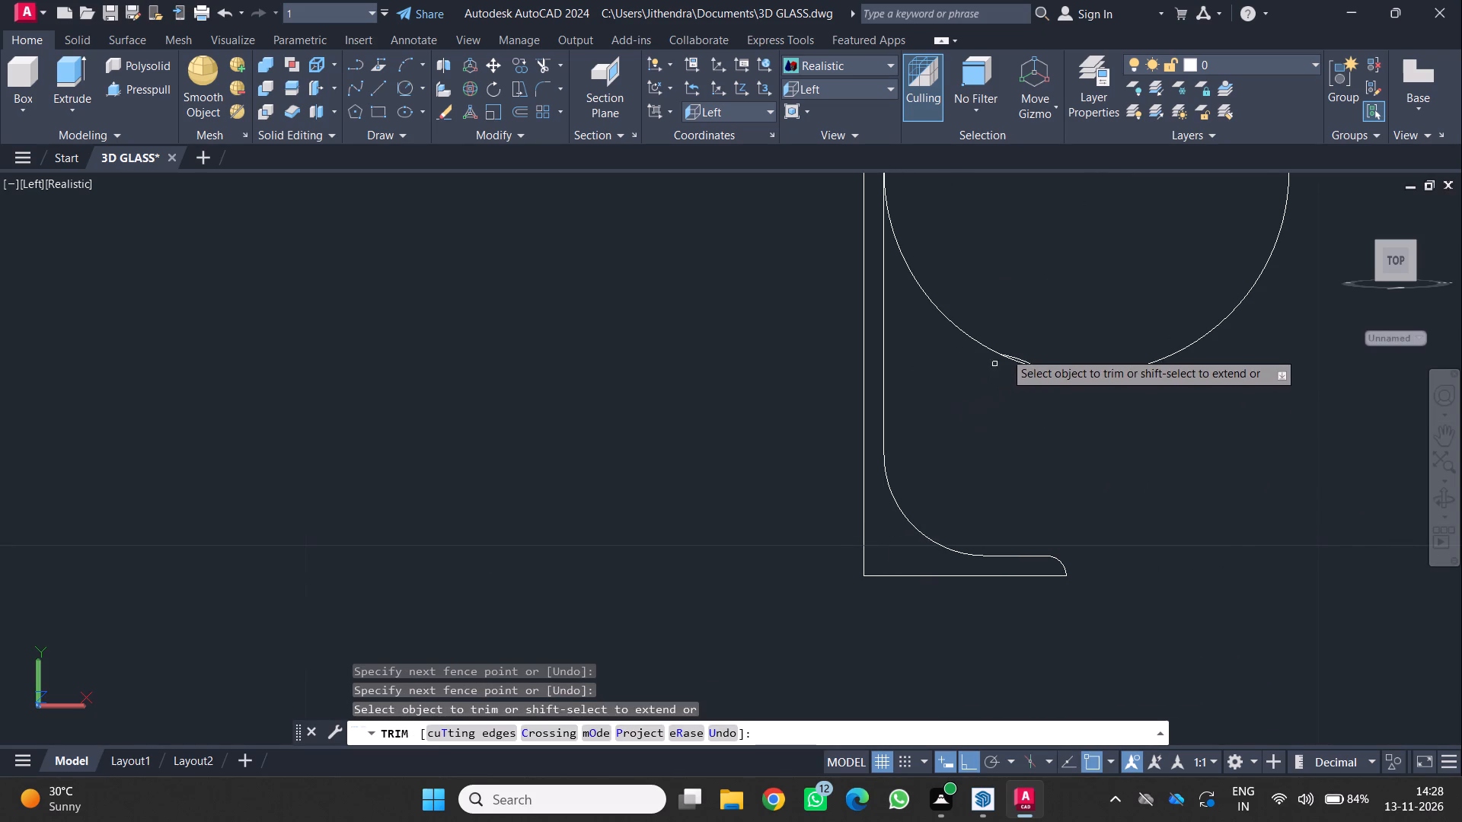
drag(1007, 323, 1007, 338)
click(995, 390)
Trim the large circle to a stem-to-bowl transition arc, and remove the outer bowl arc and stem segments behind it.
scroll(1019, 380, down, 1)
middle_drag(1020, 370, 1017, 453)
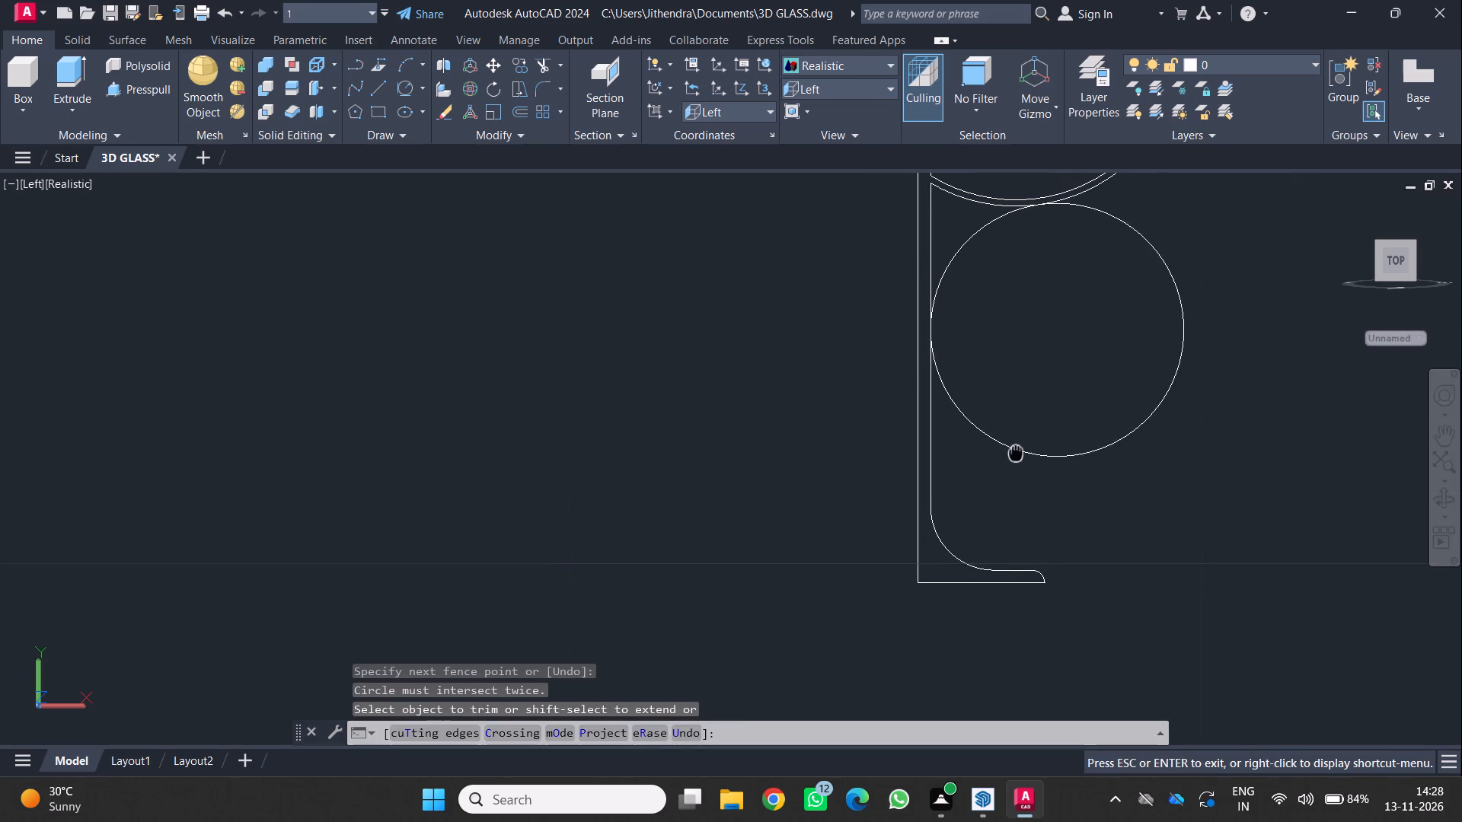
click(997, 447)
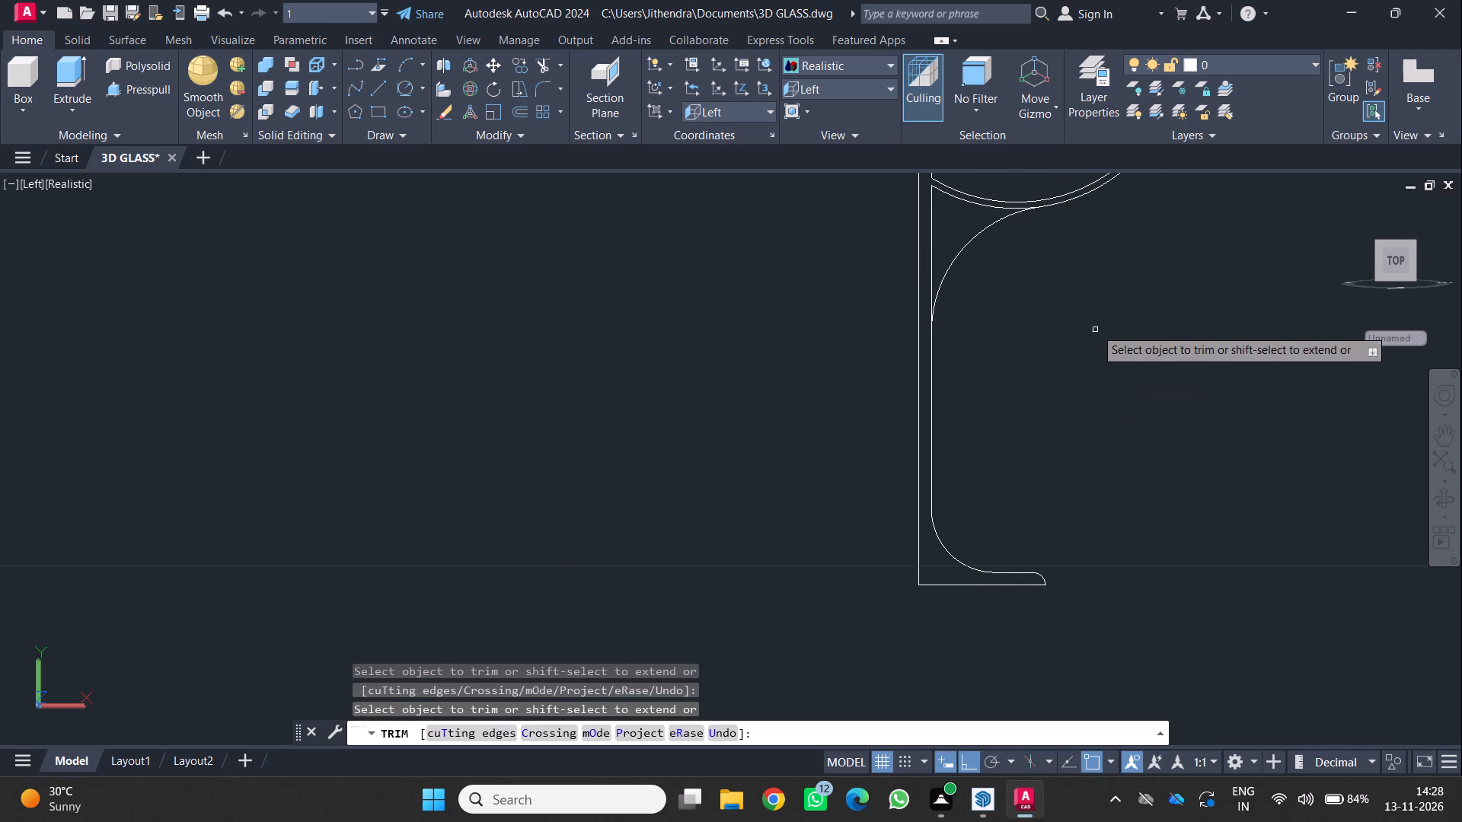
middle_drag(1095, 328, 1079, 540)
scroll(982, 442, up, 2)
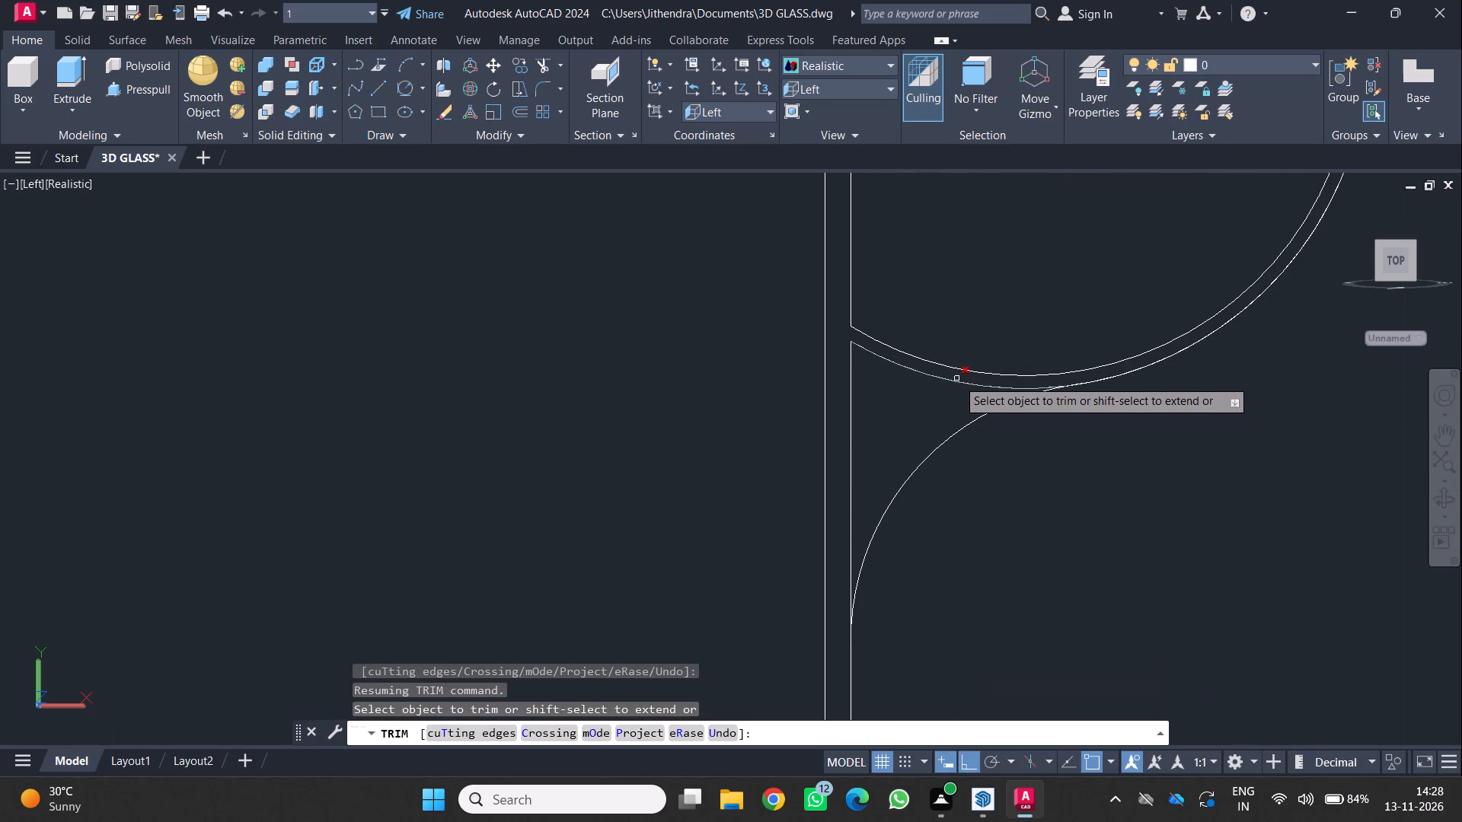
click(957, 379)
click(850, 393)
scroll(867, 397, down, 2)
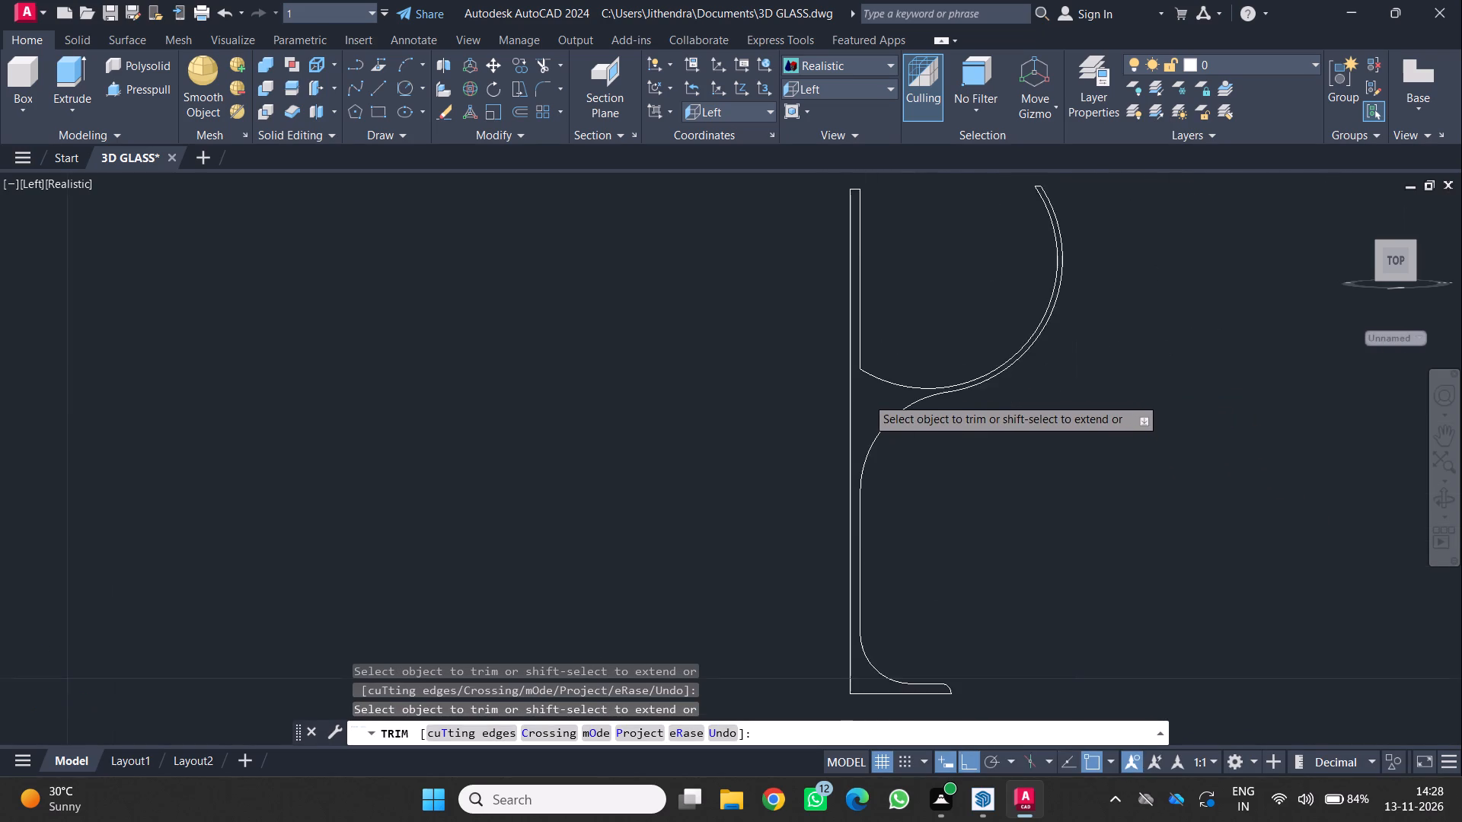
Save the 3D GLASS drawing.
scroll(867, 397, down, 1)
middle_drag(953, 462, 972, 495)
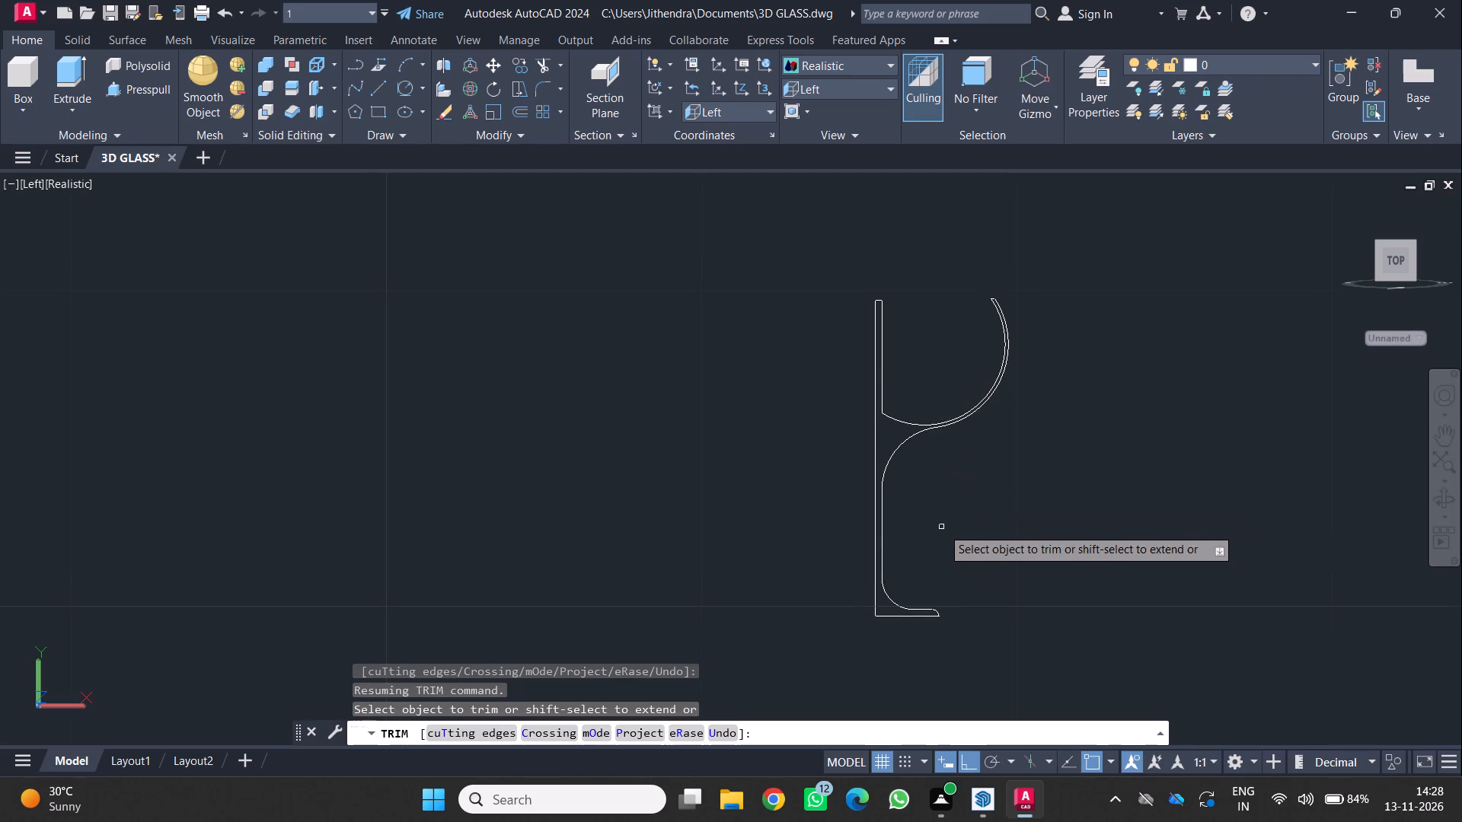
scroll(942, 527, up, 1)
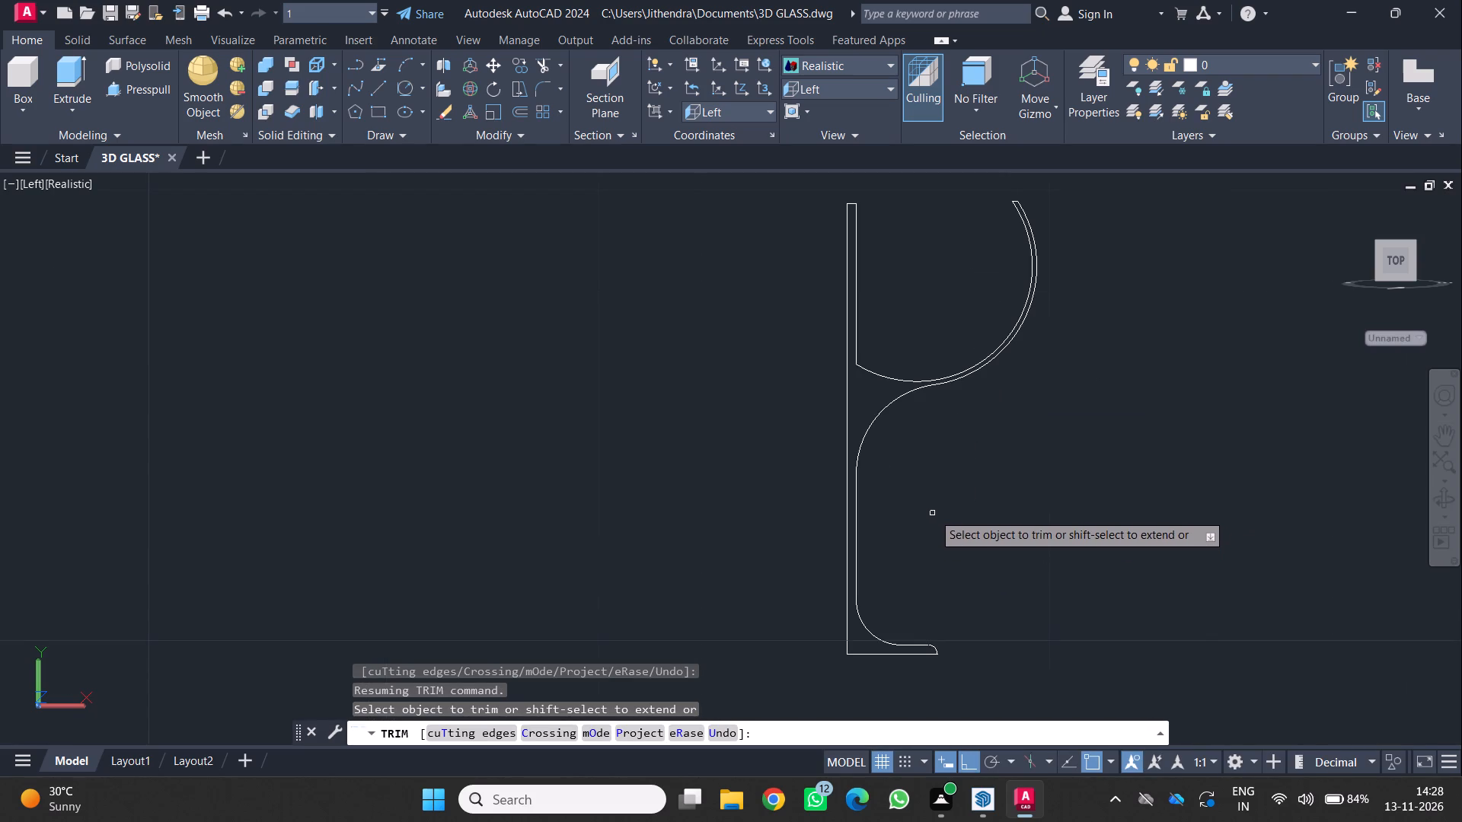
key(ctrl+s)
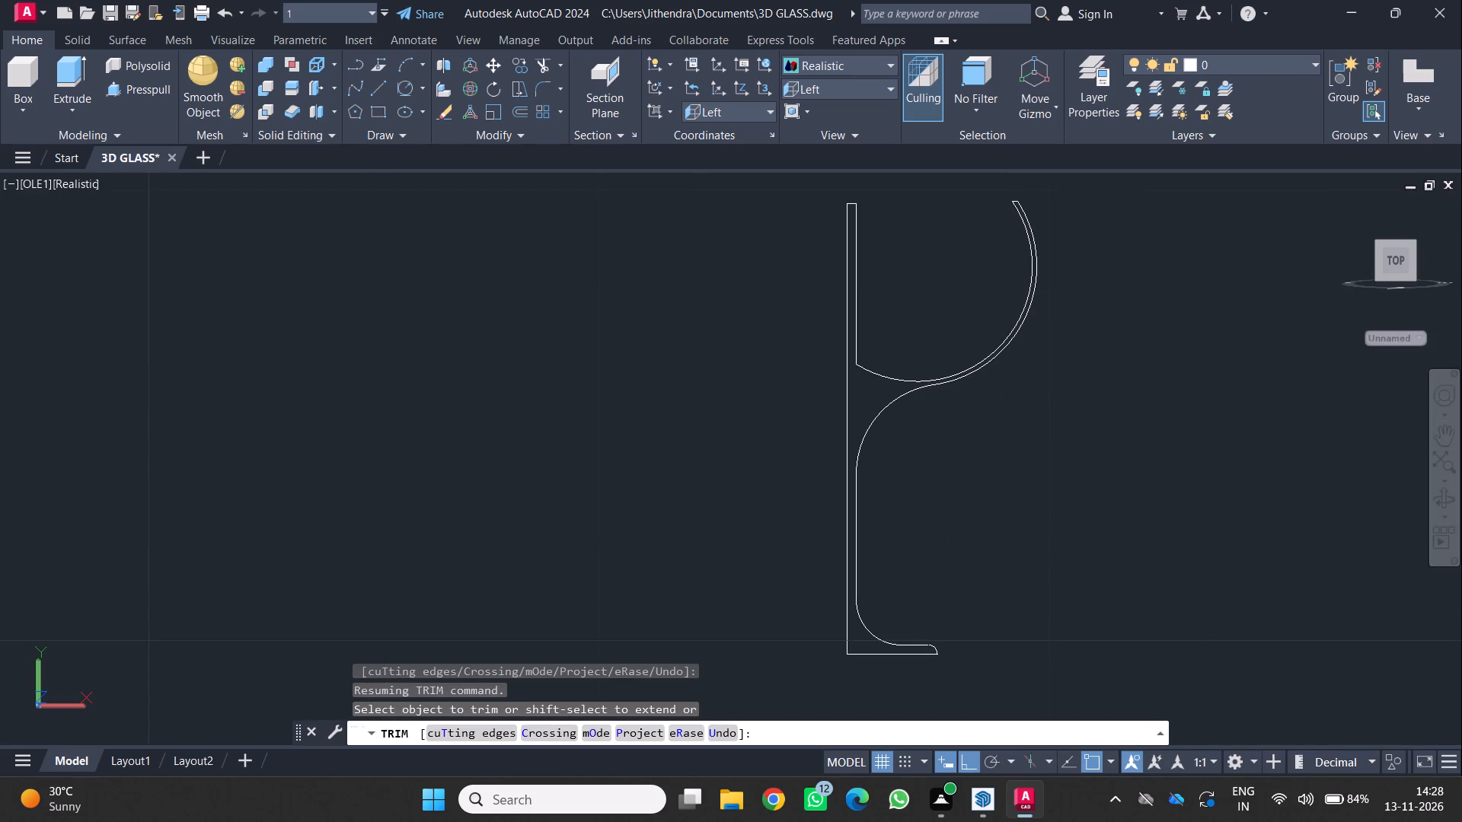
key(ctrl+s)
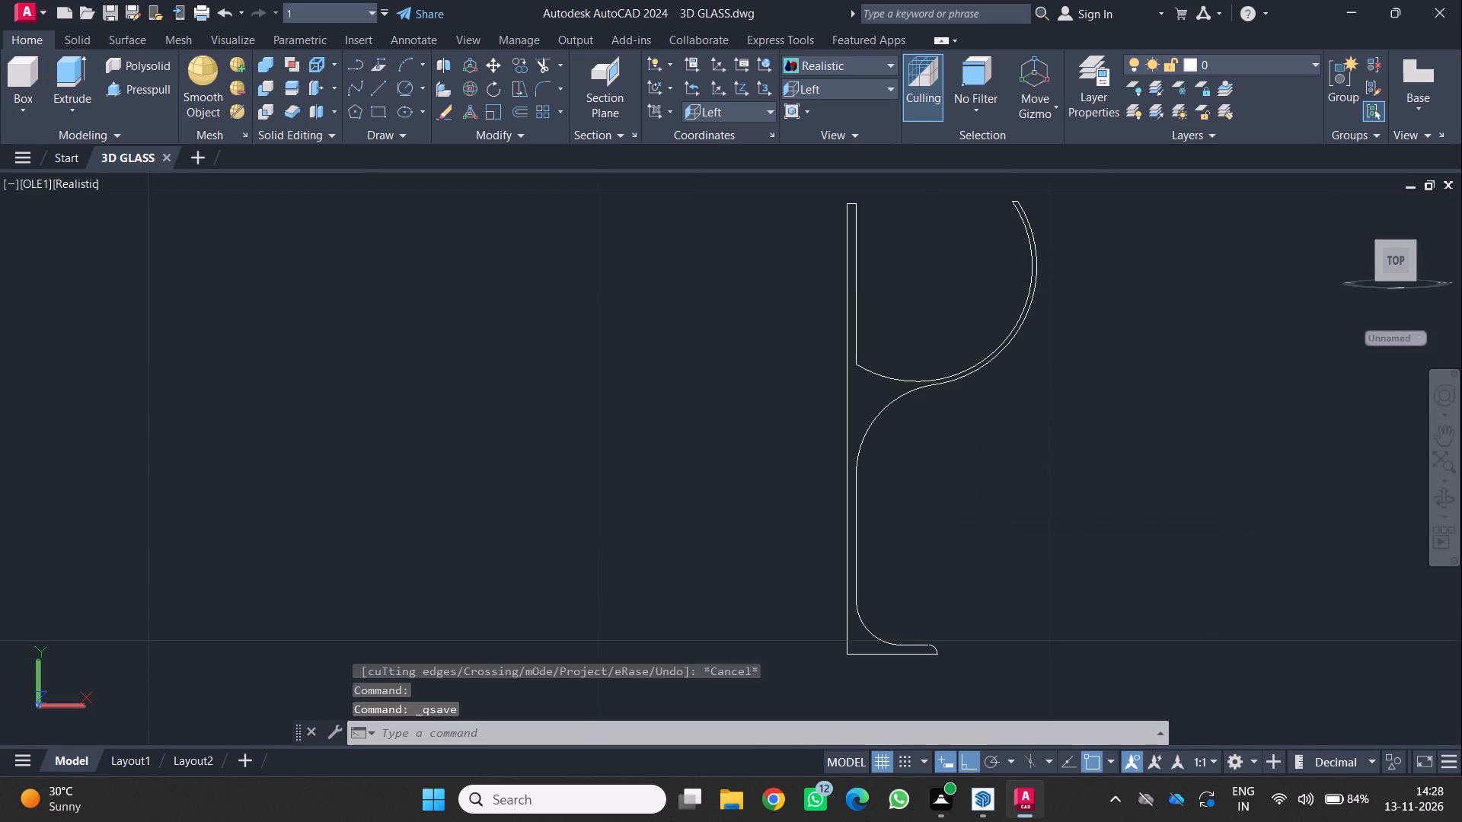
Join the bowl arcs, transition arcs, lower stem line and base edges into one polyline and check the joined outline.
middle_drag(1021, 403, 972, 452)
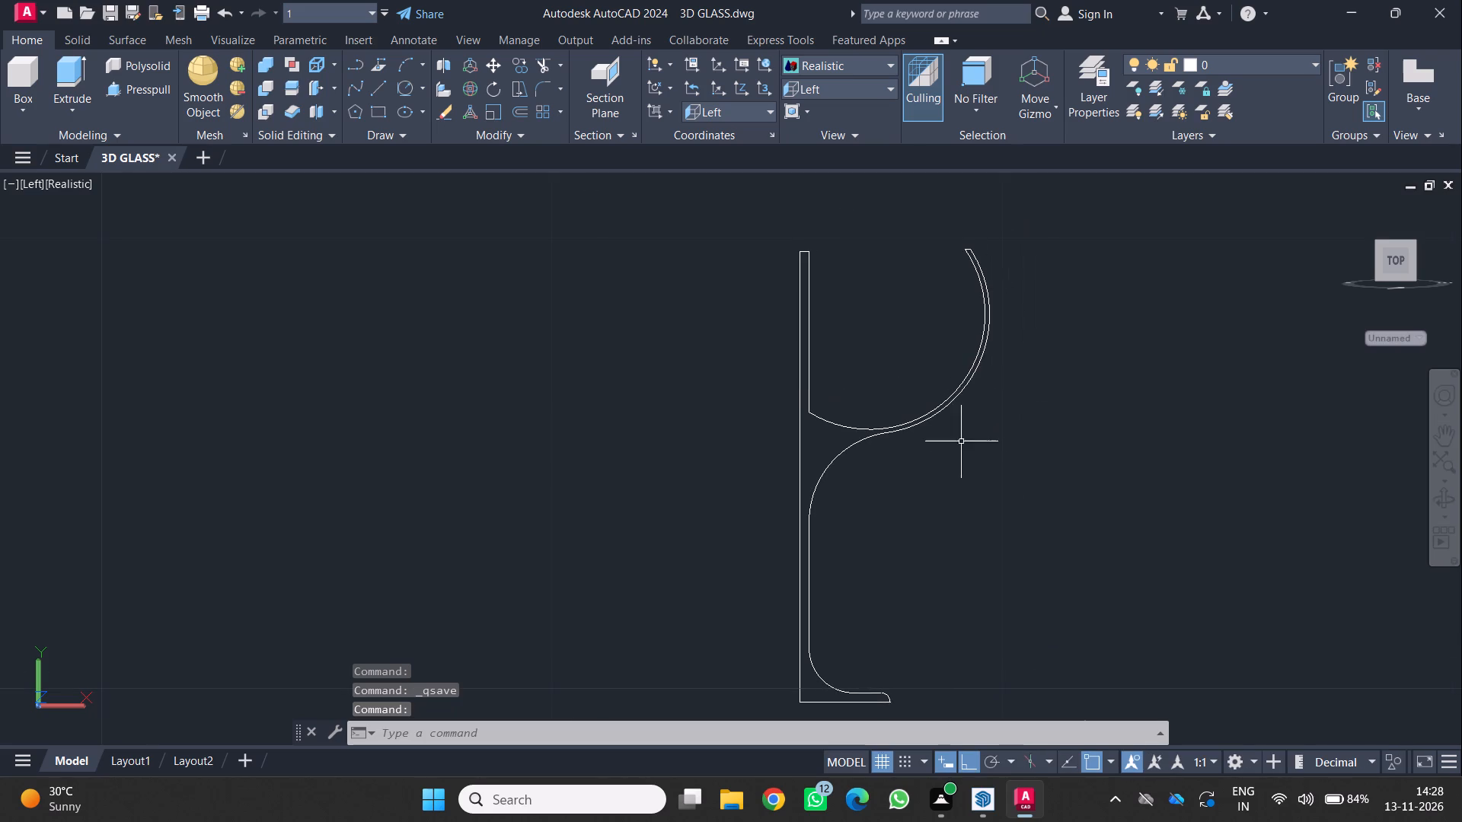
click(1002, 216)
middle_drag(901, 553, 844, 453)
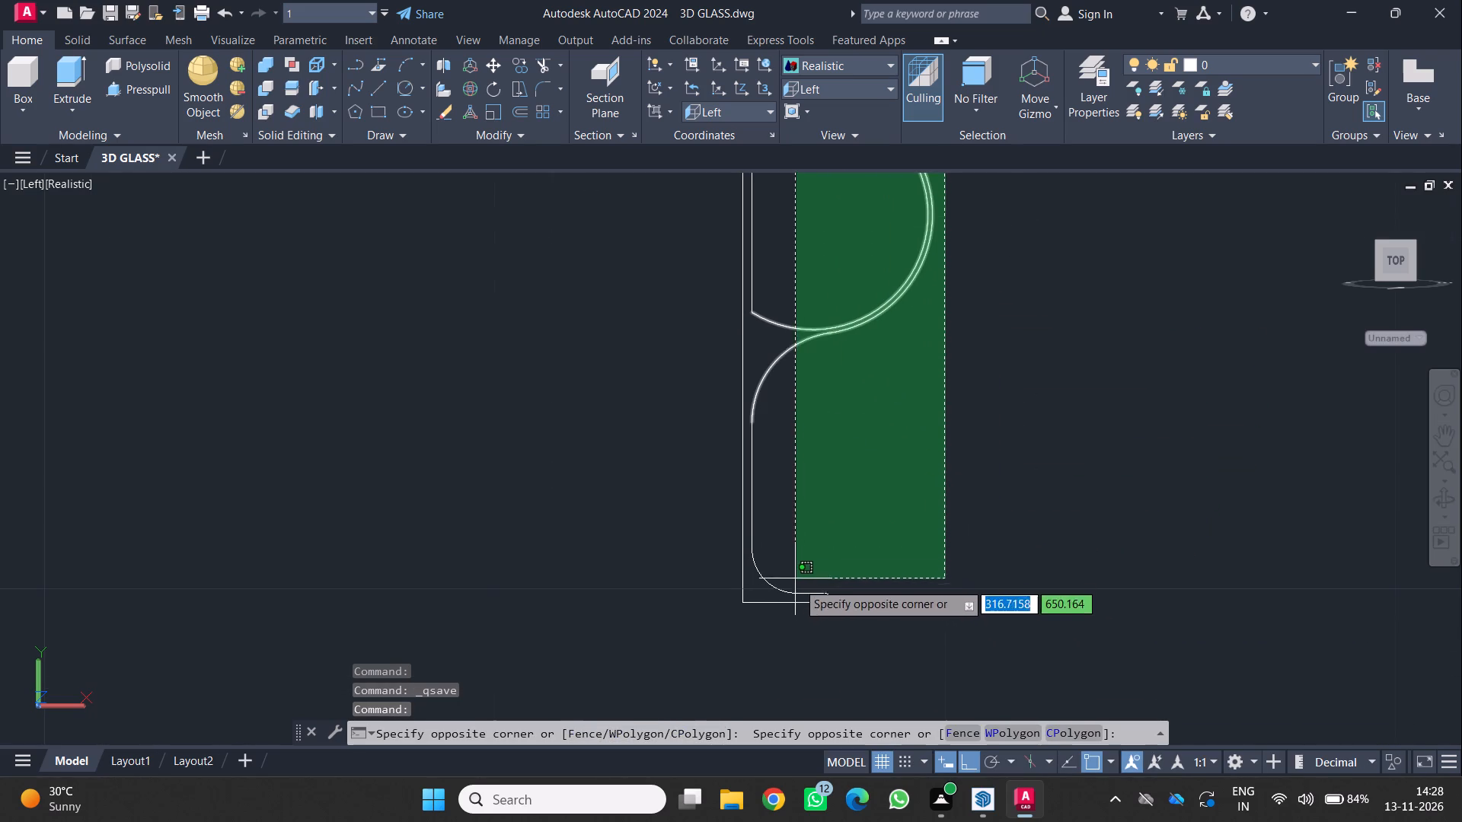
click(778, 636)
scroll(785, 530, up, 3)
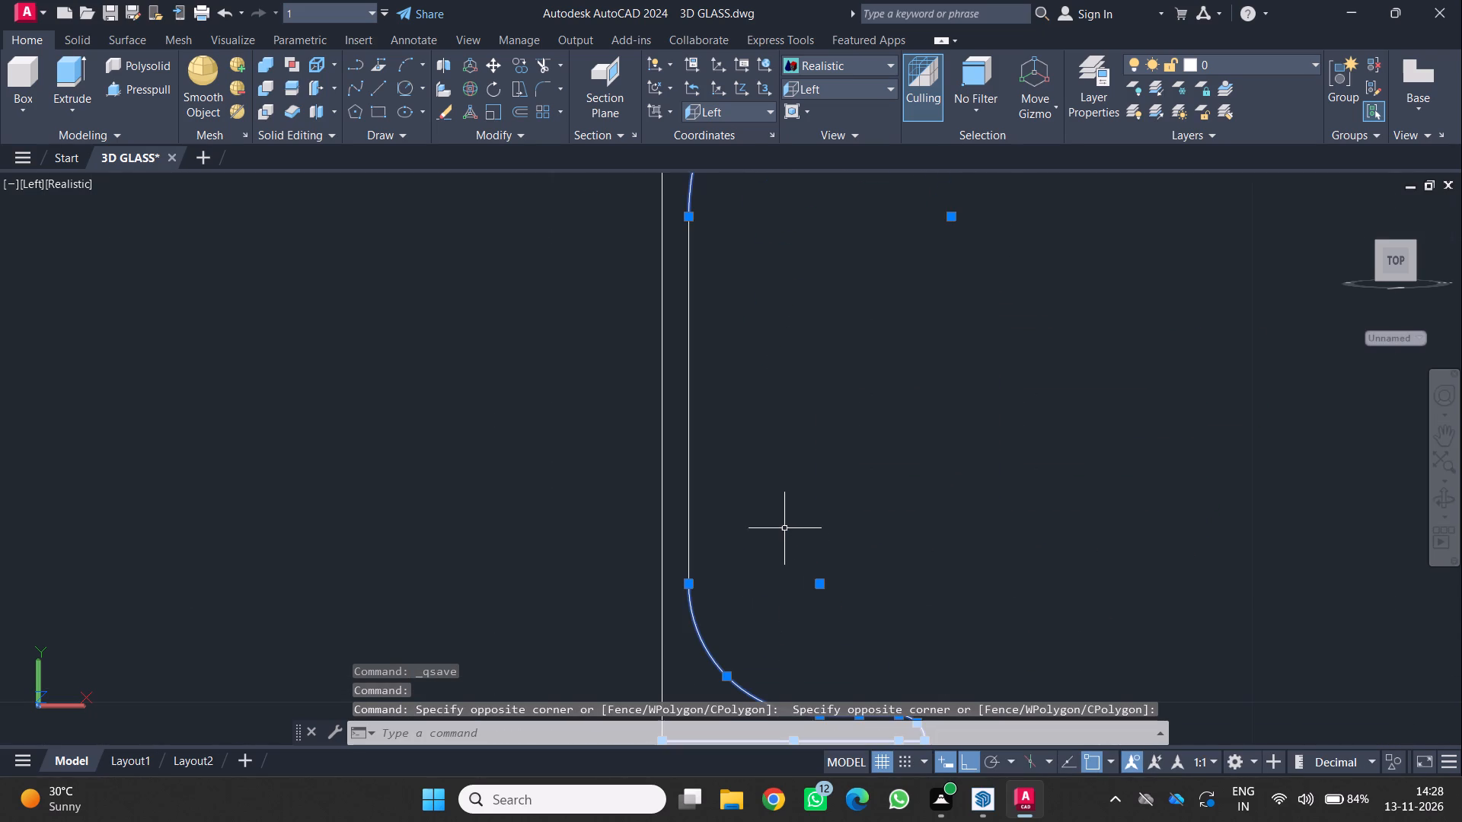
click(688, 447)
scroll(821, 515, down, 2)
scroll(899, 490, down, 1)
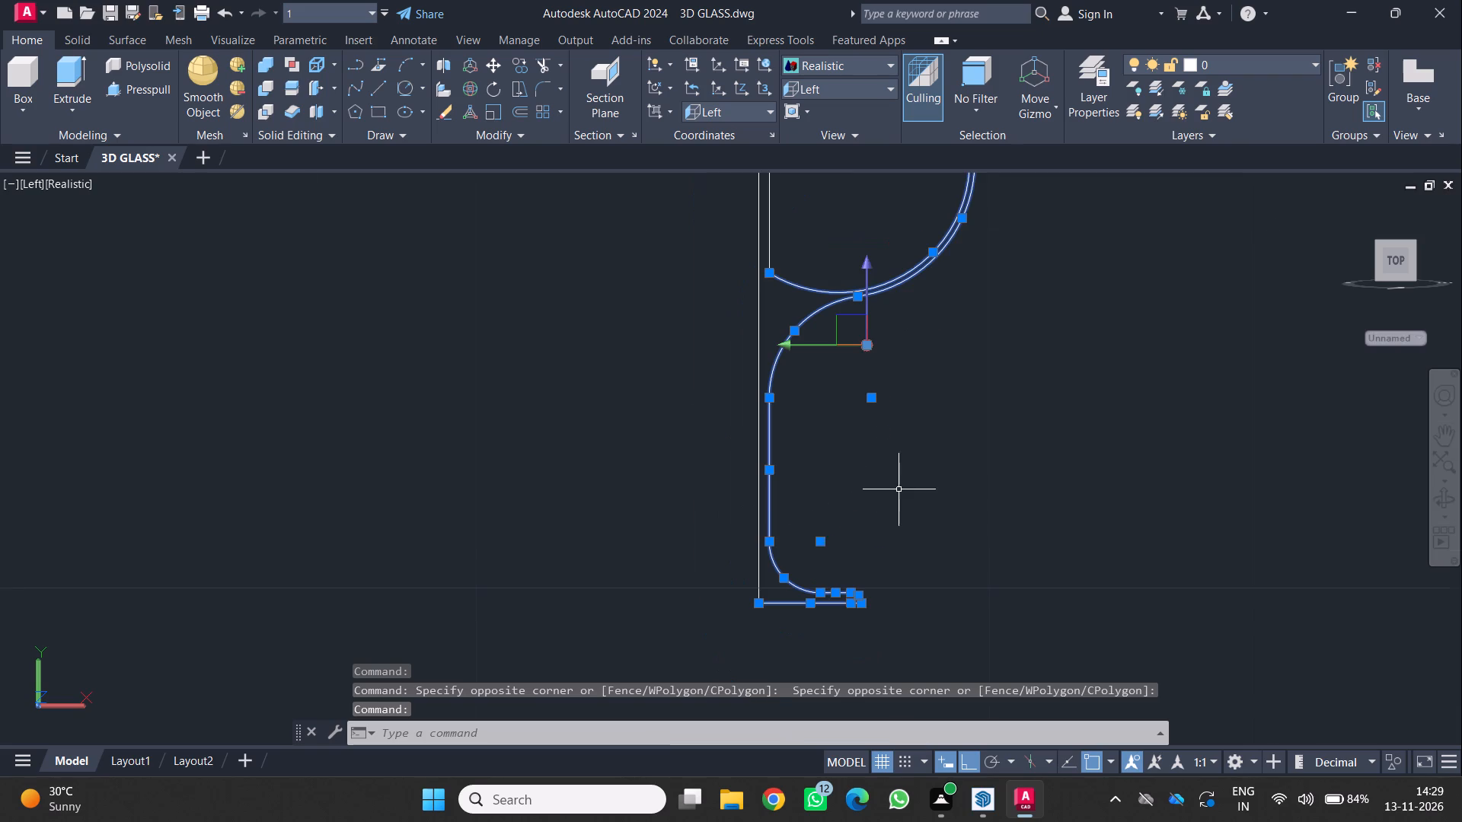
middle_drag(907, 478, 890, 550)
scroll(925, 473, up, 2)
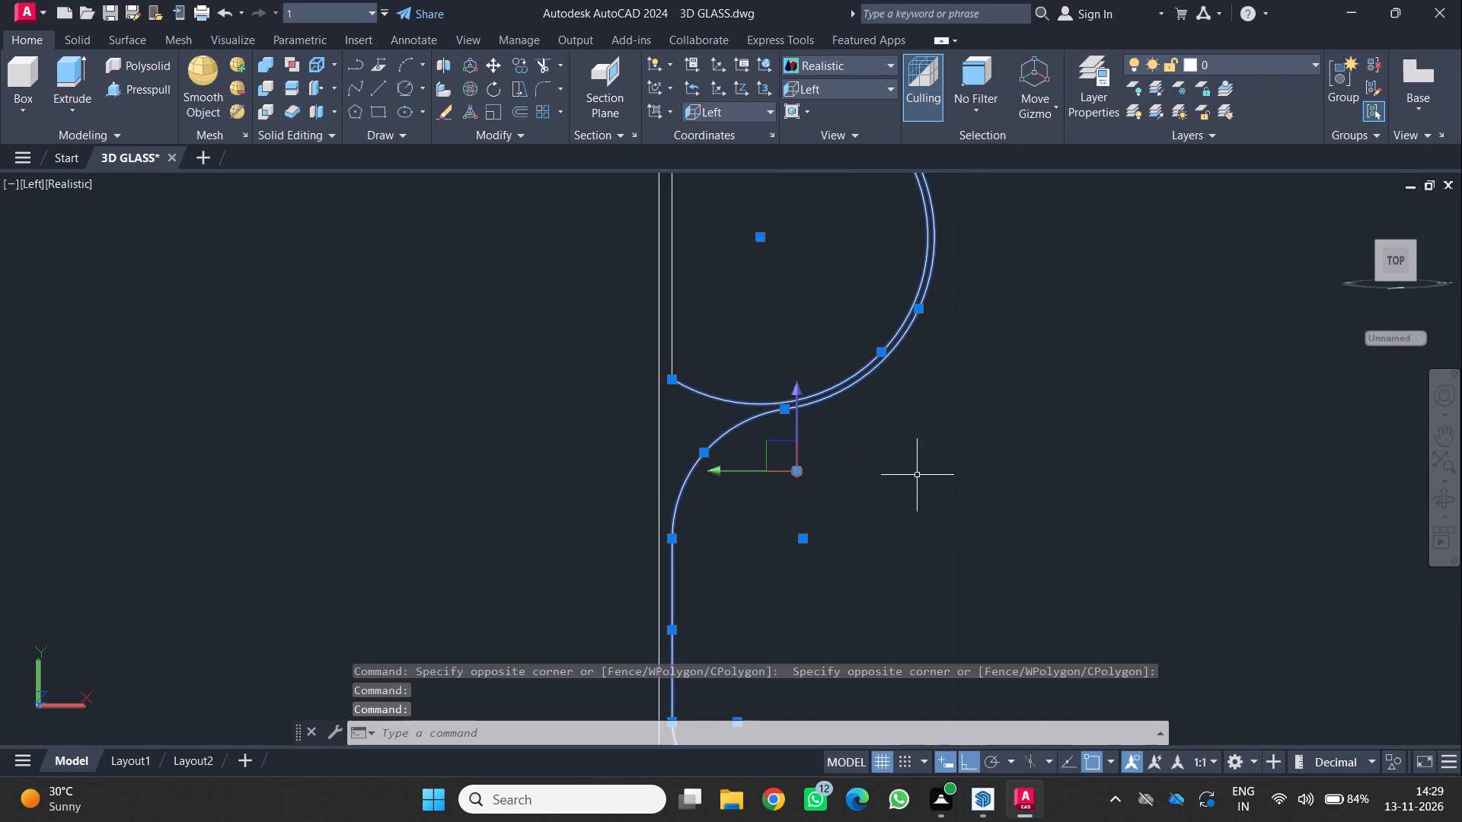
key(j)
key(space)
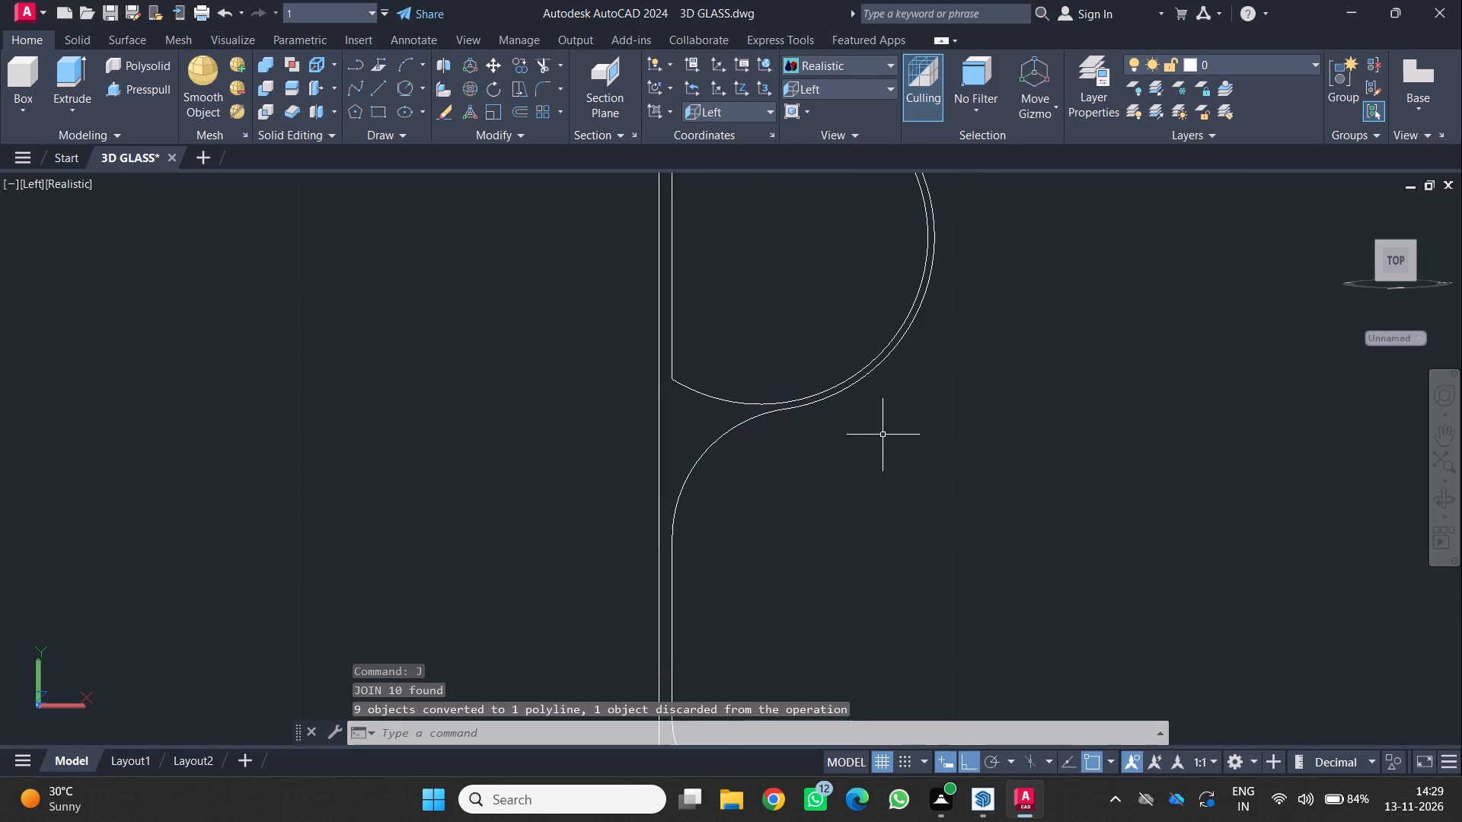
click(865, 373)
scroll(938, 457, down, 1)
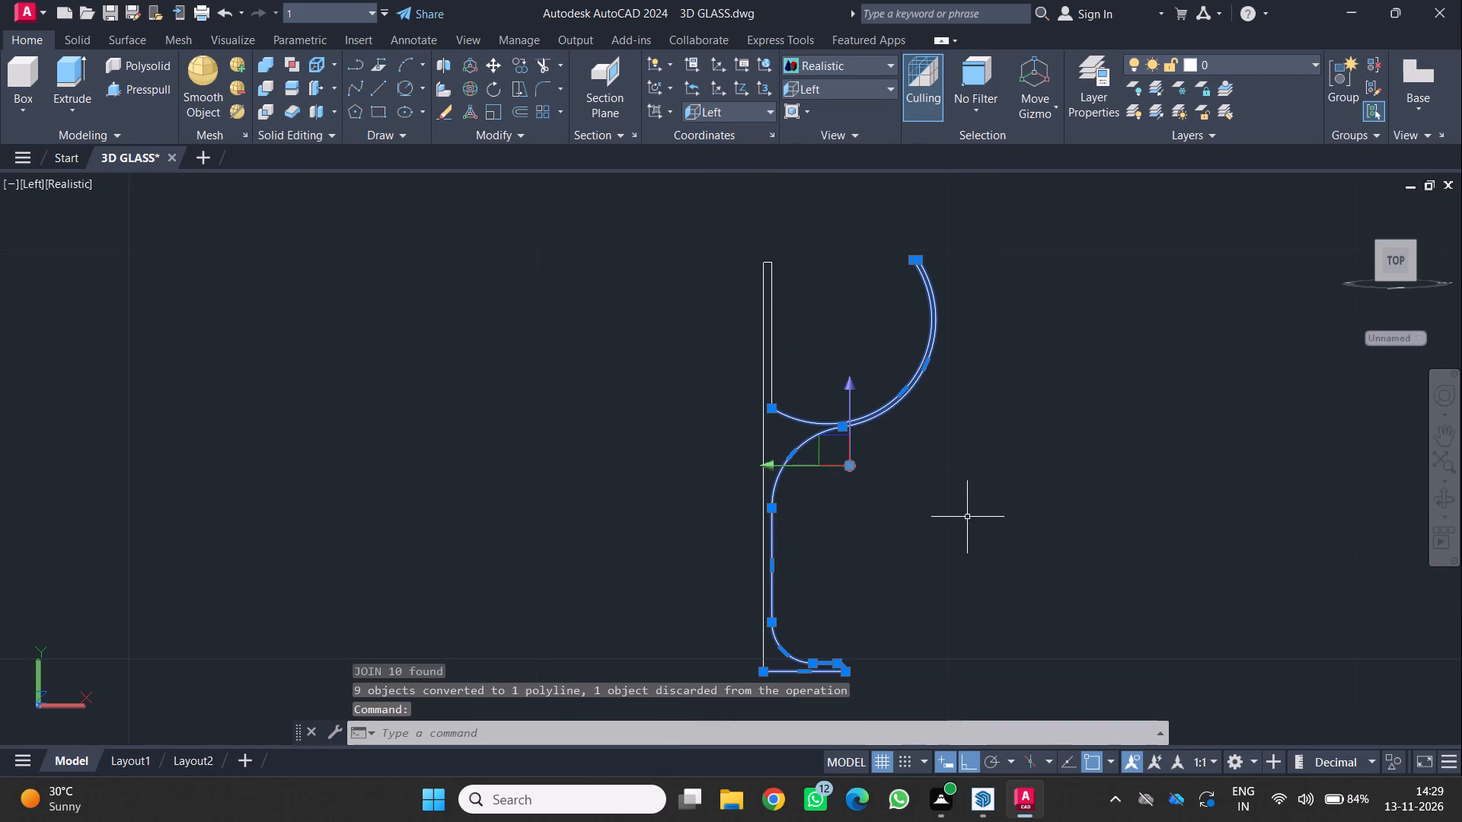
key(Escape)
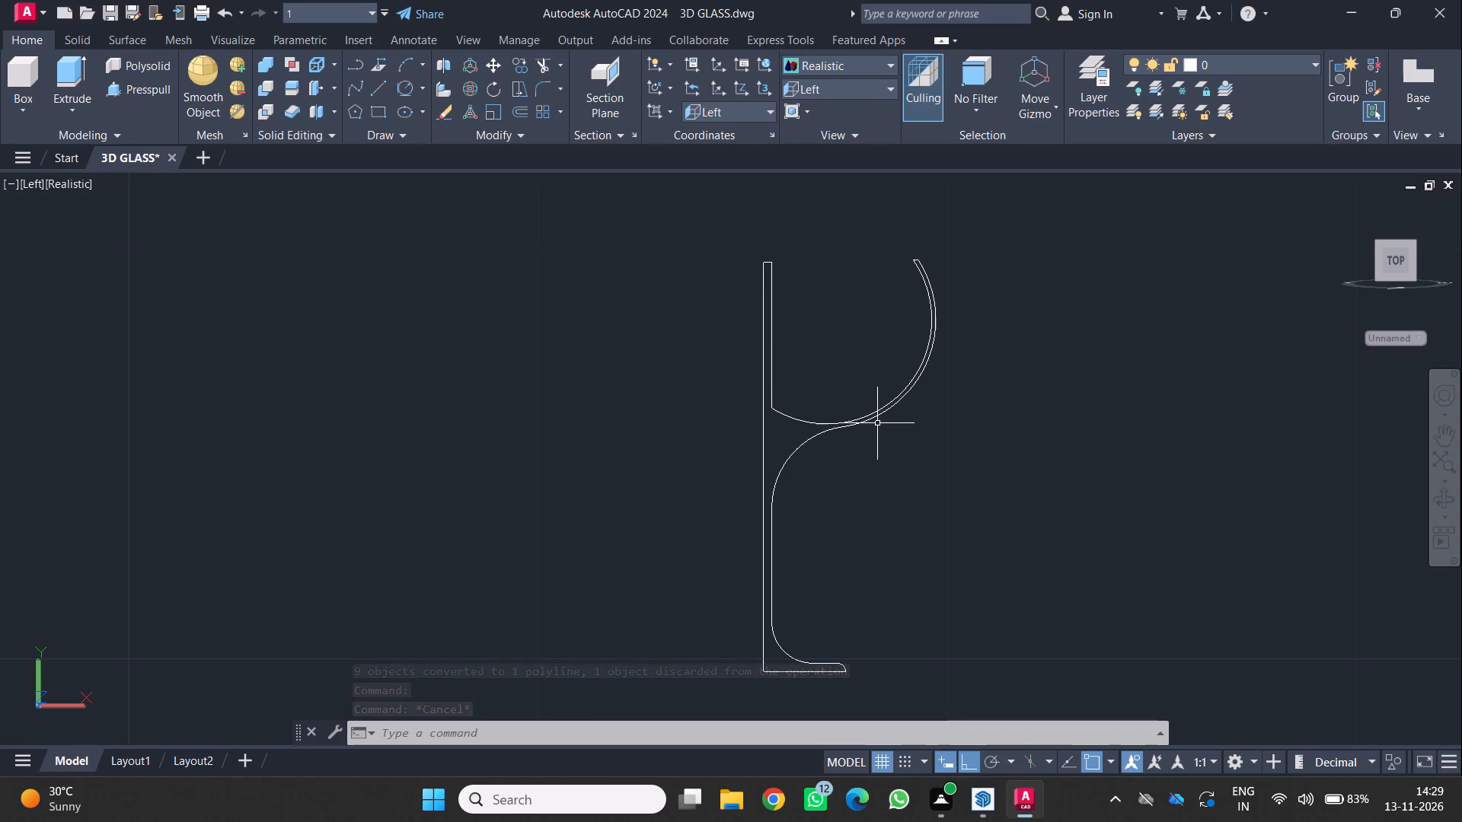
Switch to the SW Isometric view, followed by the SE Isometric view, to show the profile in 3D.
click(889, 87)
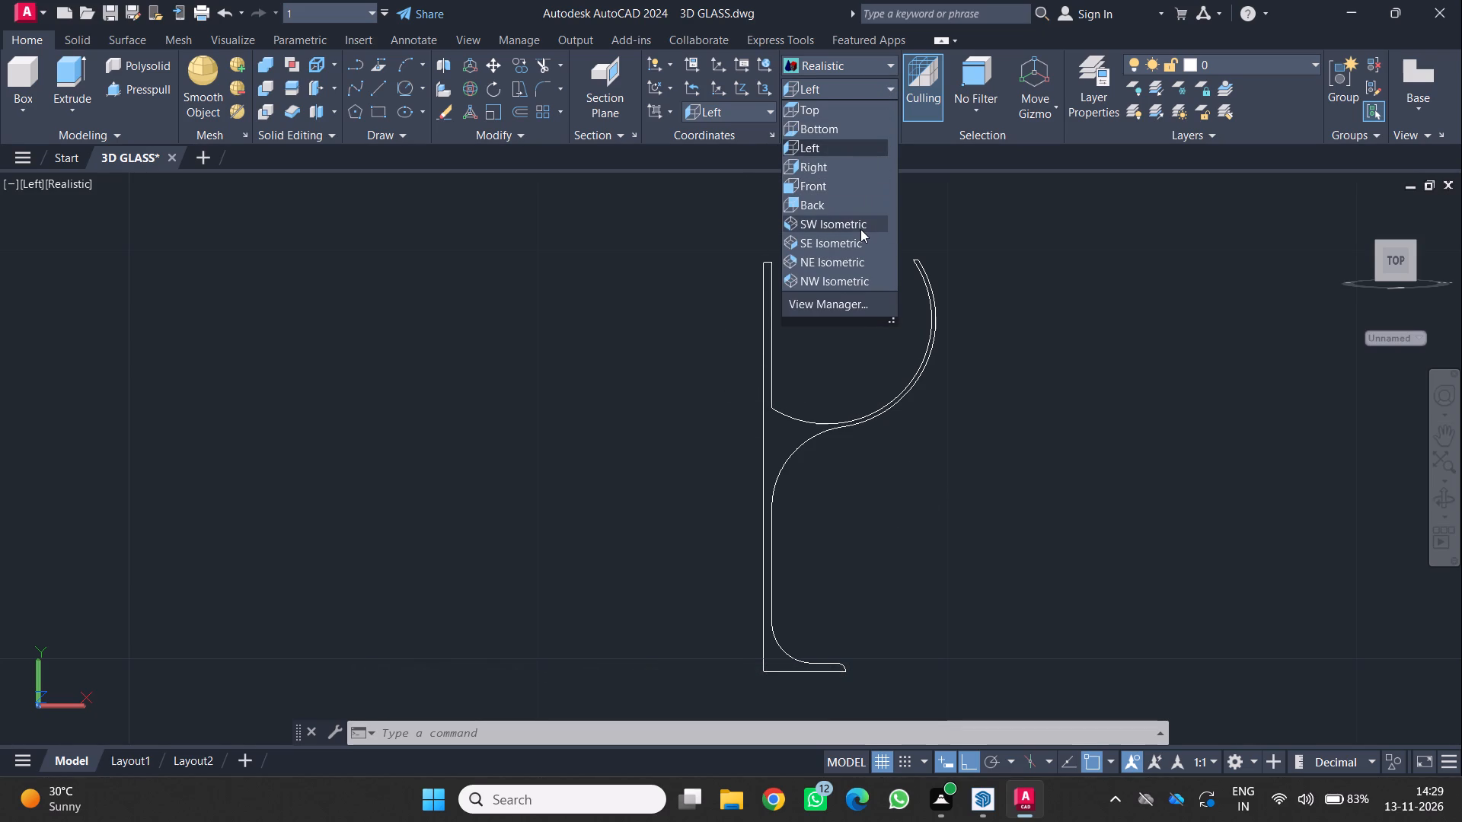
click(860, 229)
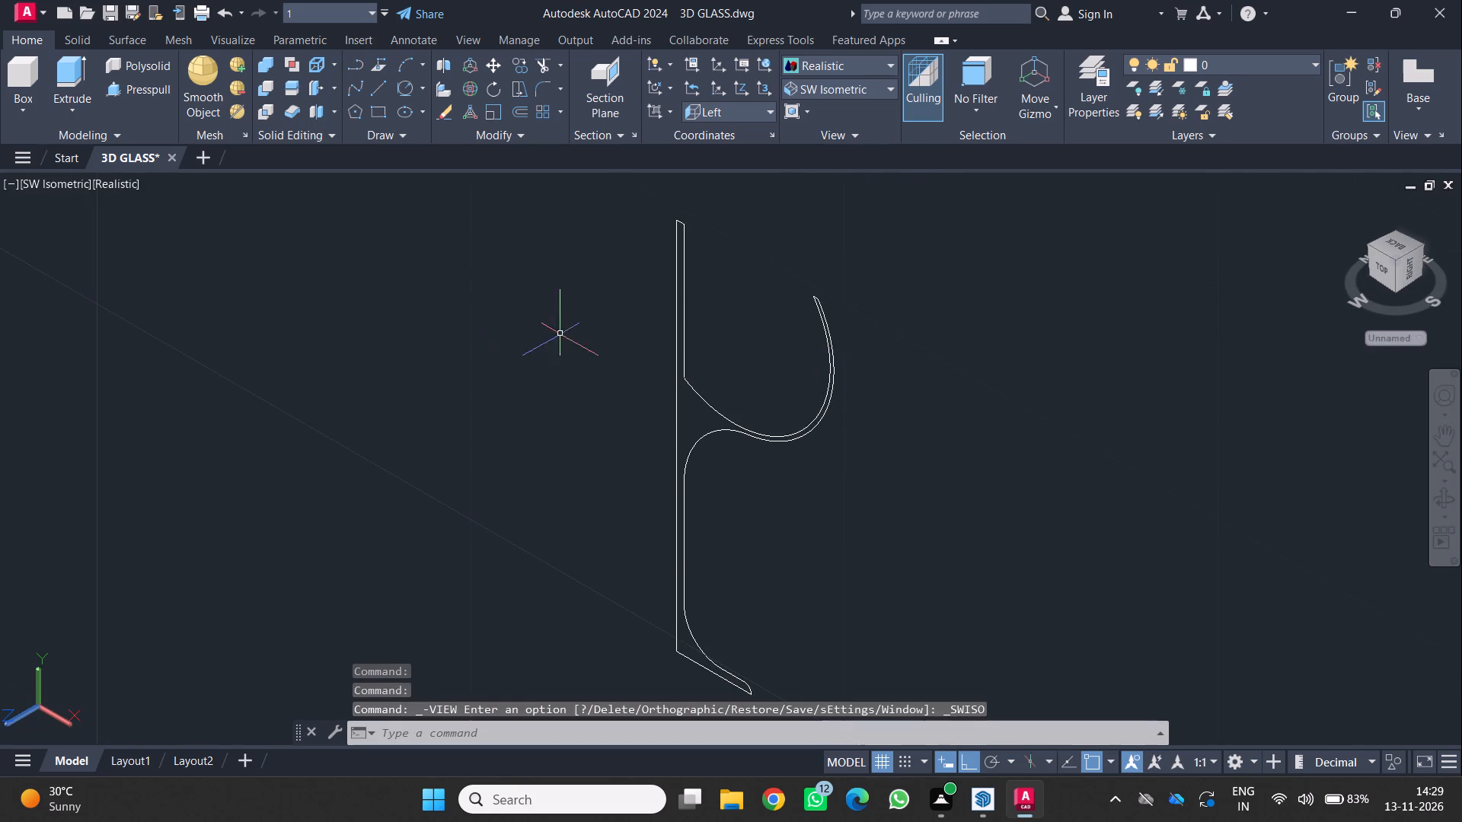
click(886, 88)
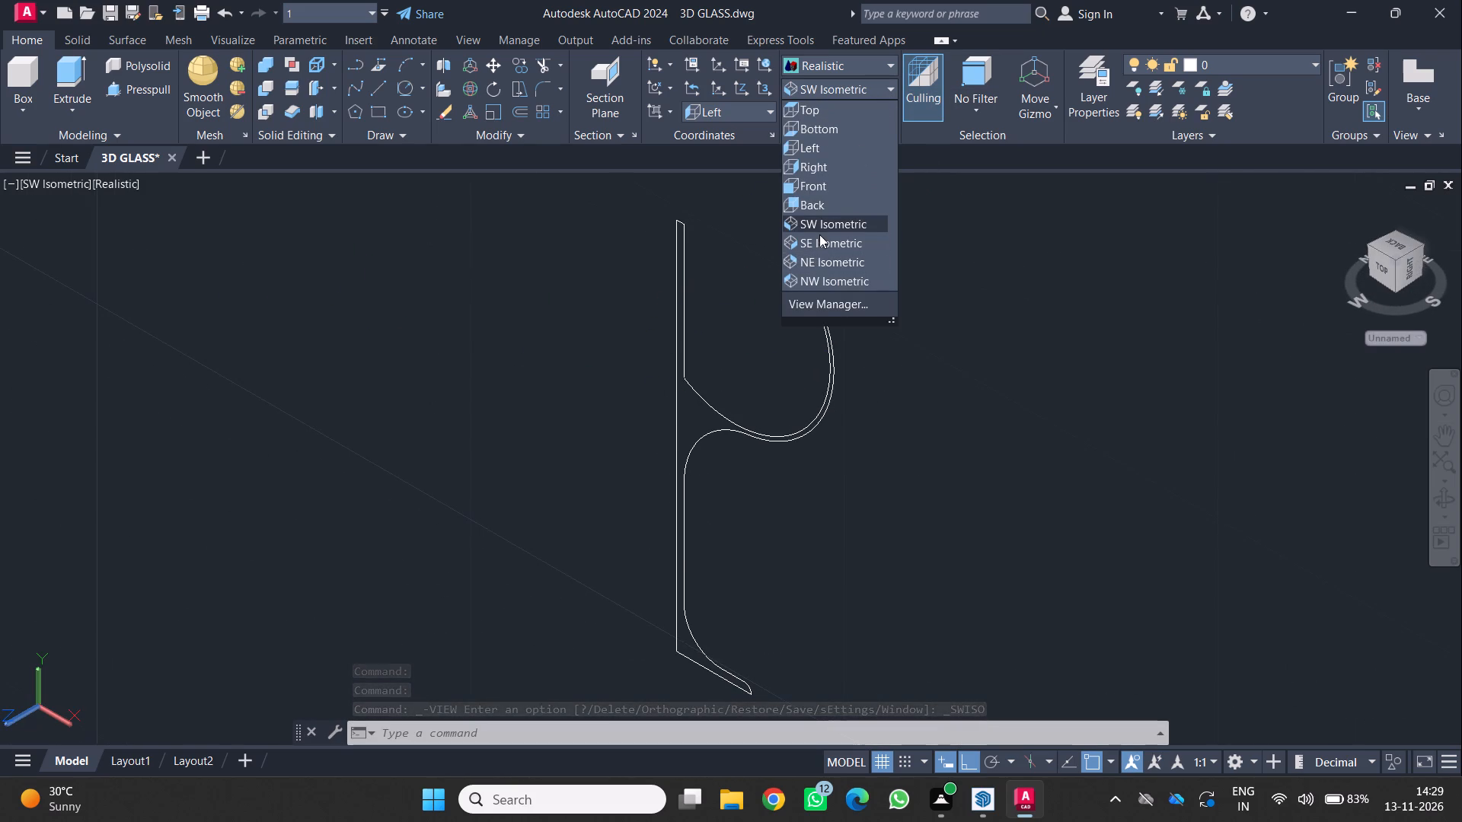
click(825, 243)
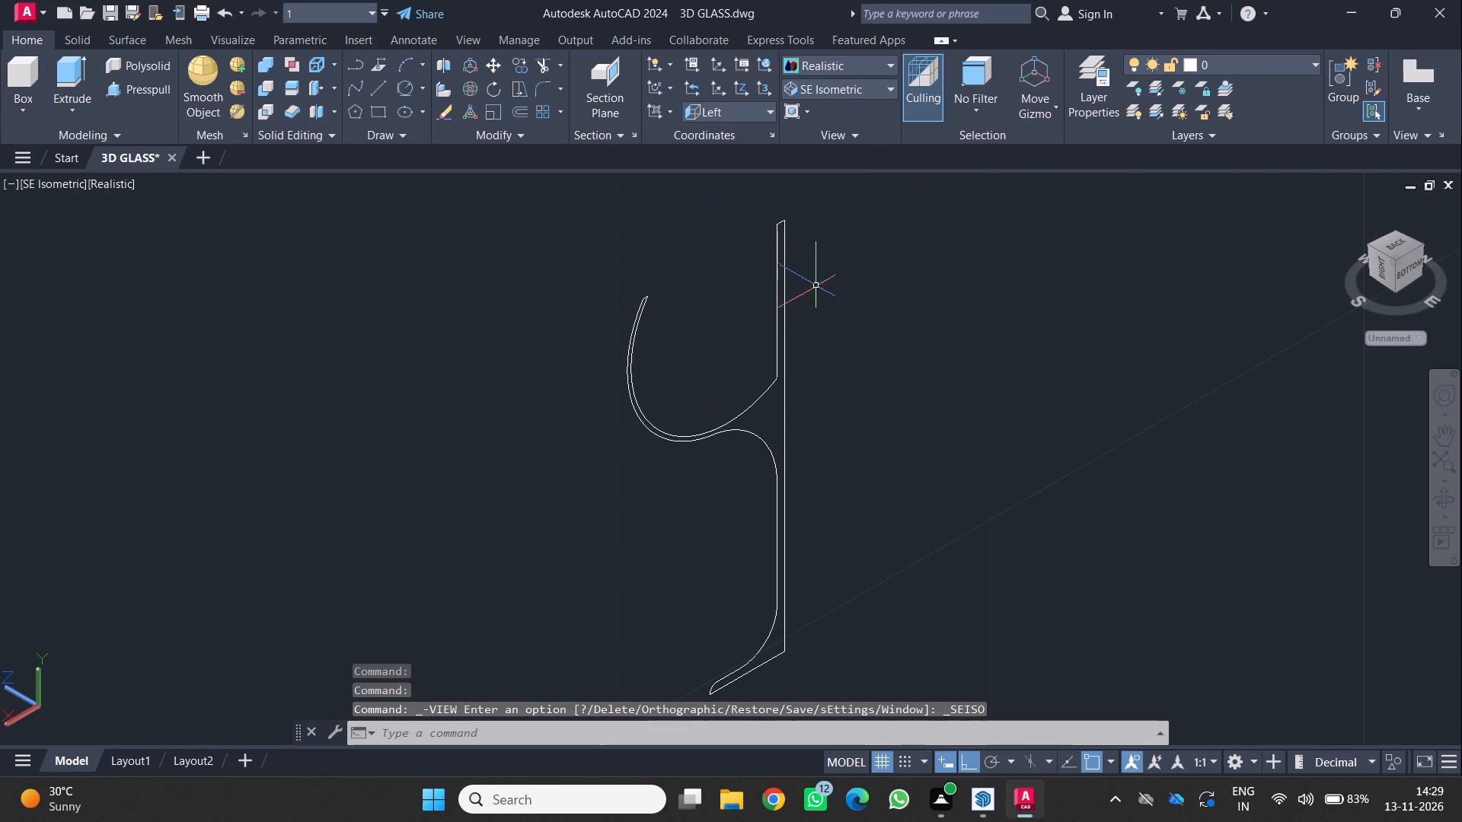
Revolve the joined glass profile 360 degrees about the vertical centre line, from its top end to the base centre.
click(72, 118)
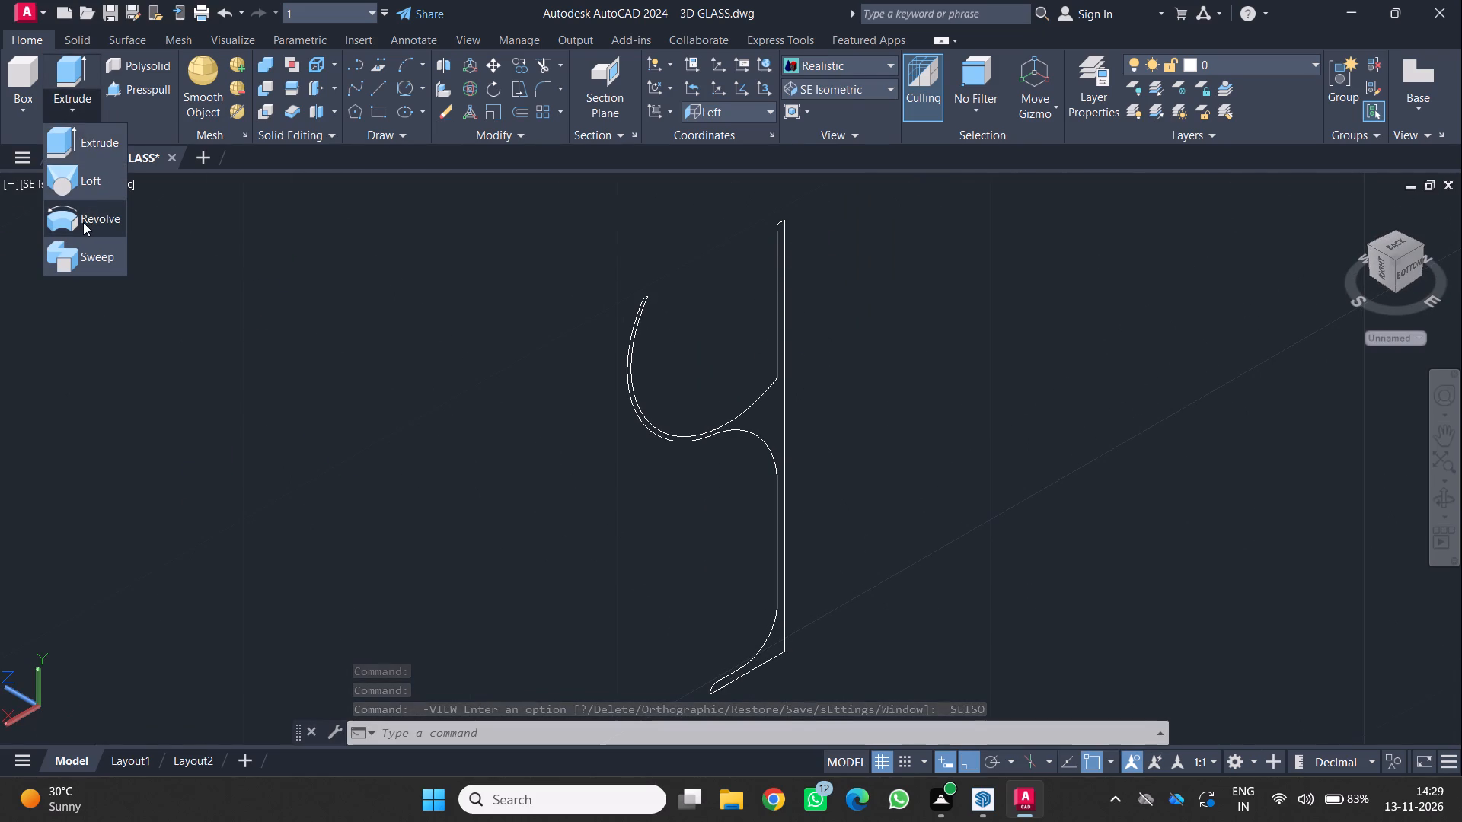
click(83, 222)
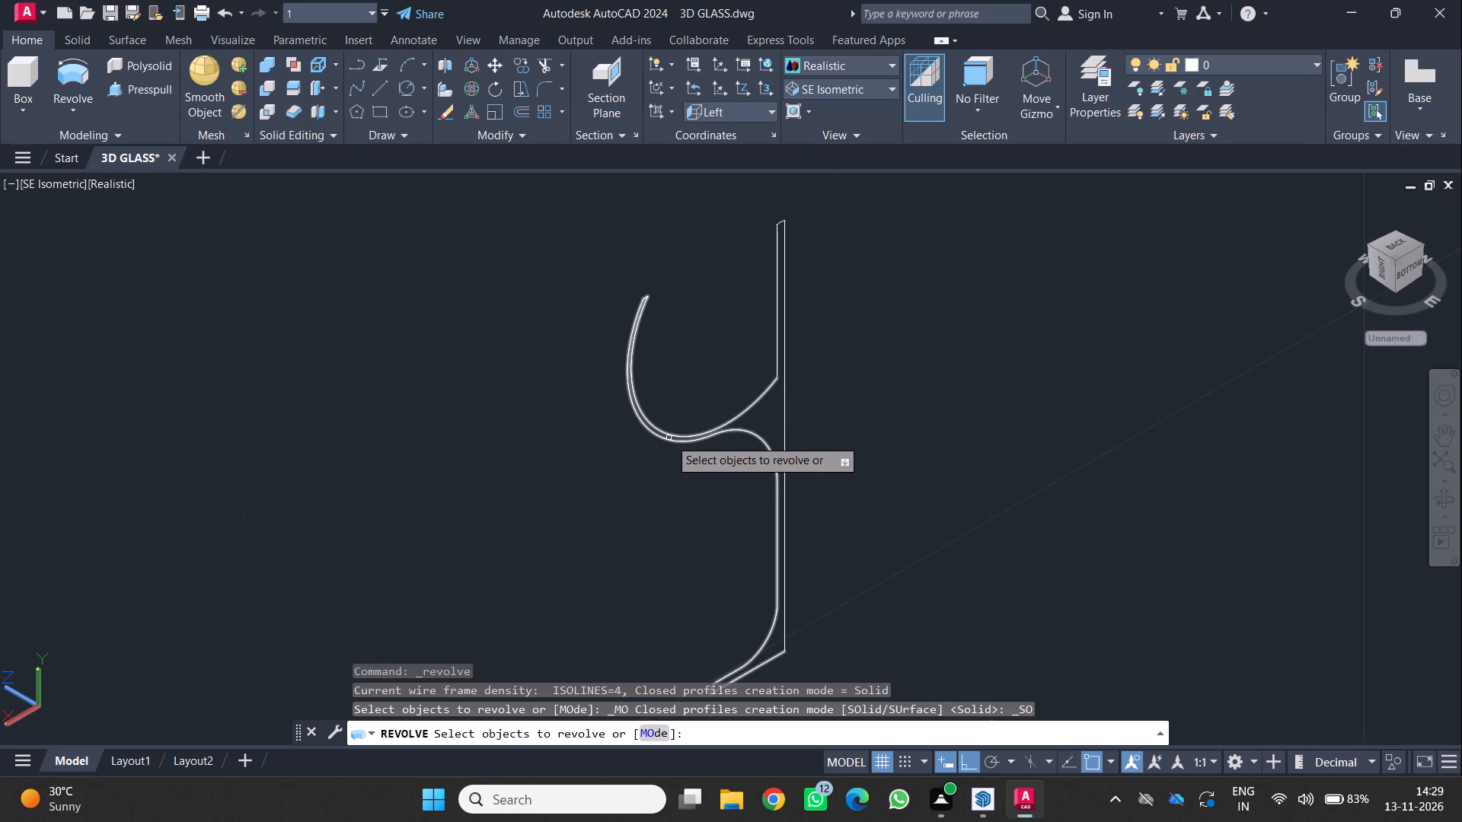
click(669, 438)
key(space)
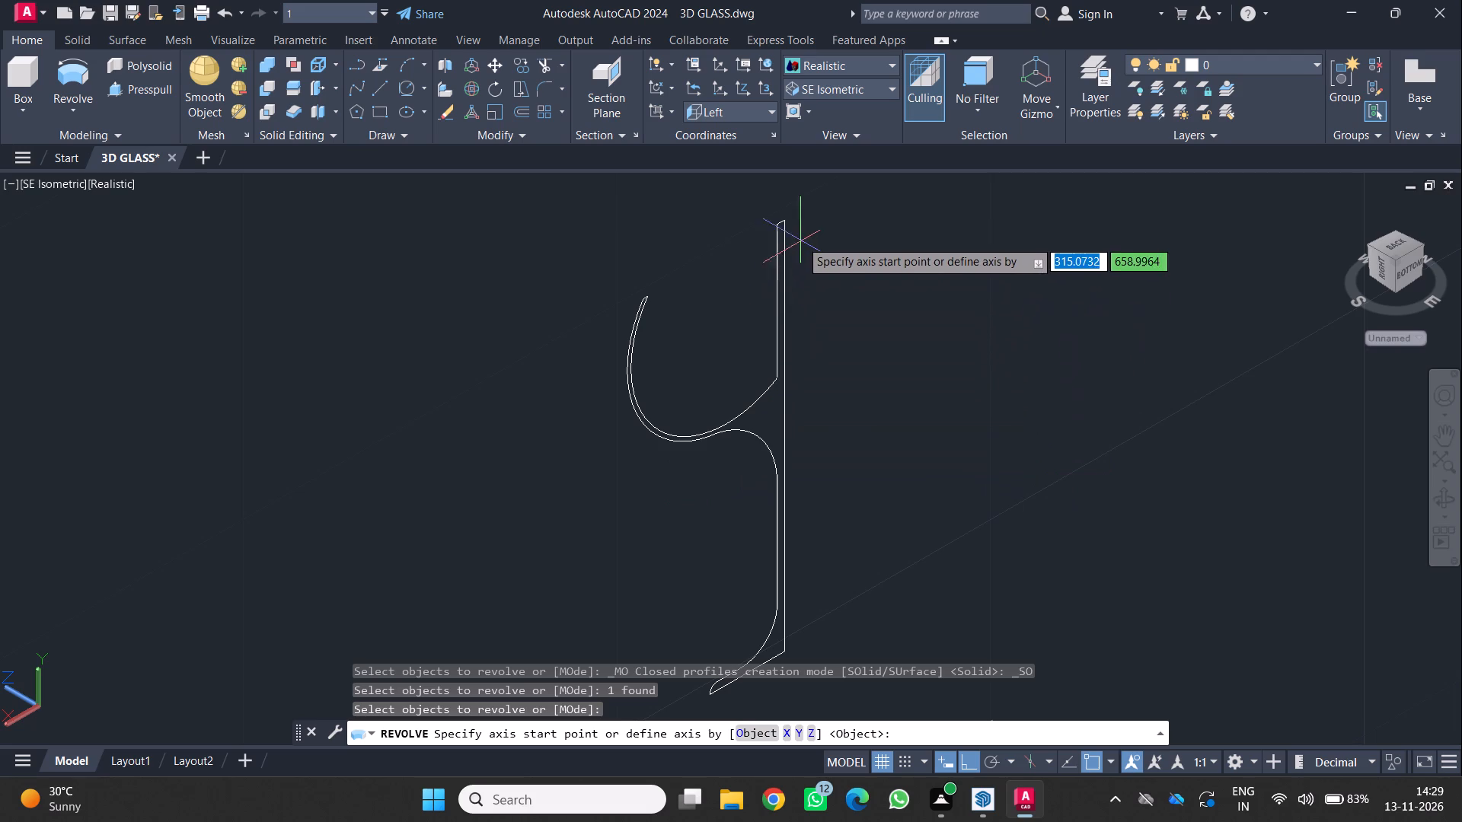
click(787, 223)
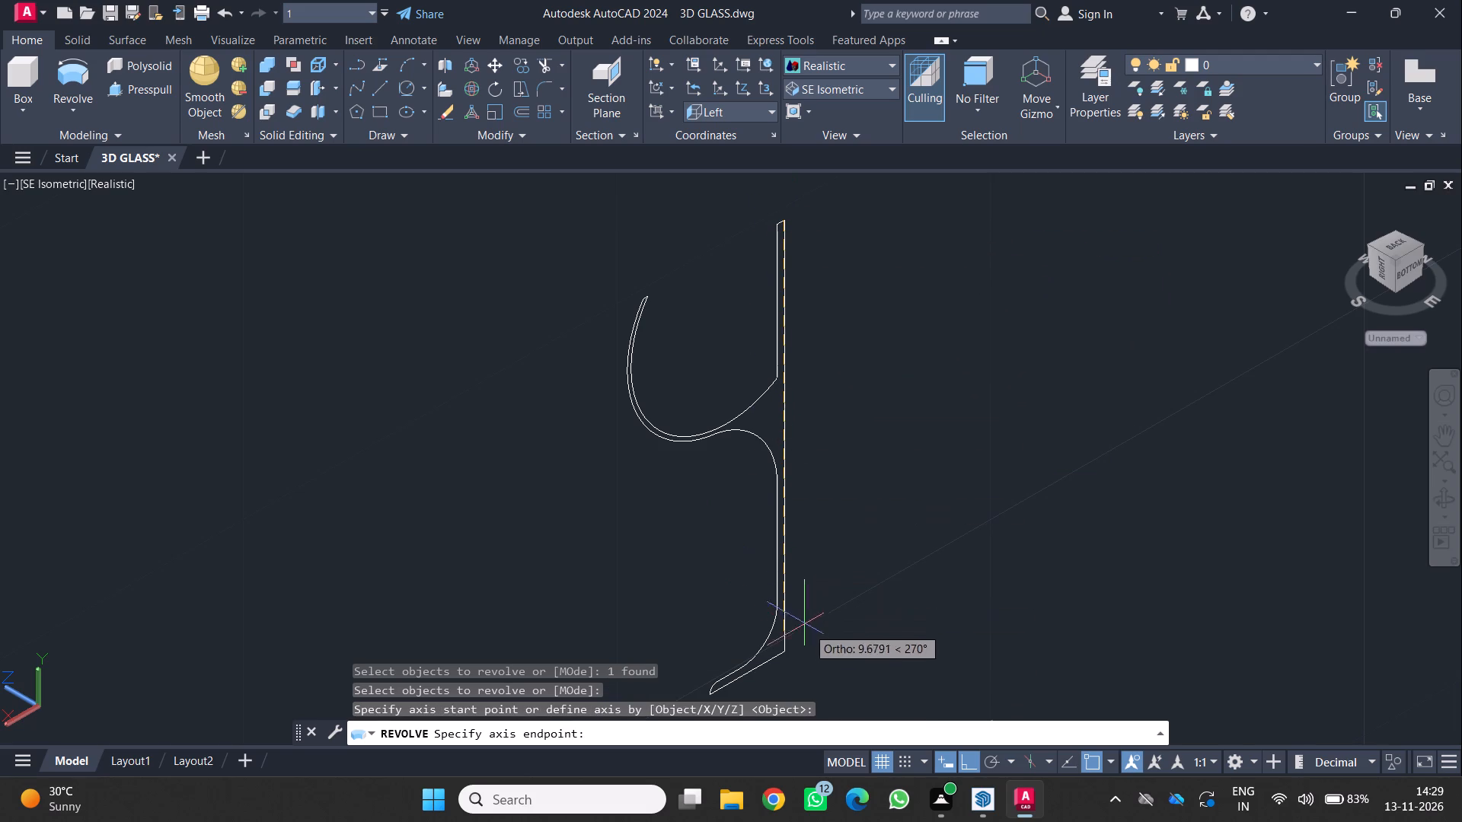
click(780, 655)
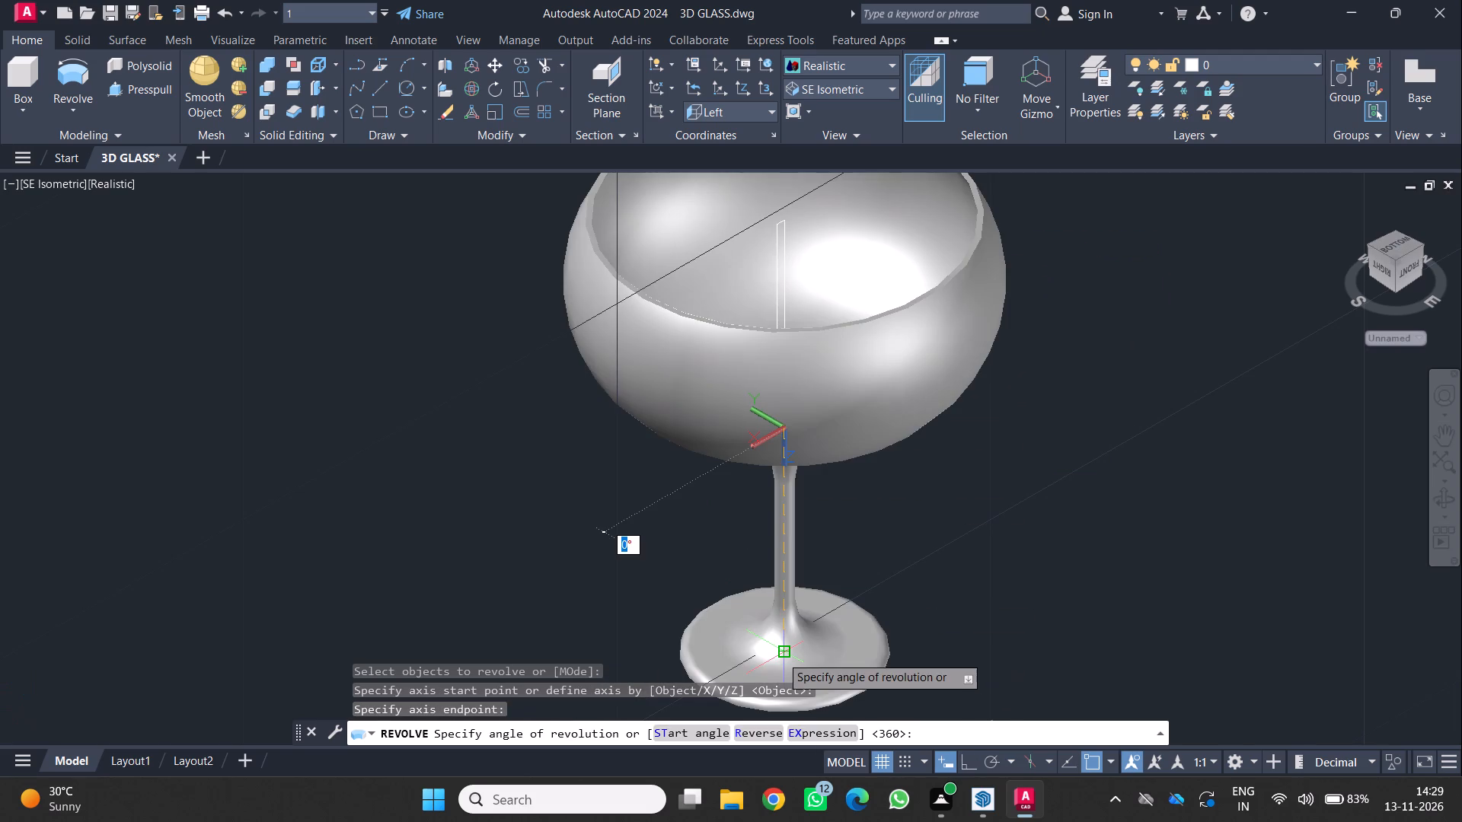
scroll(784, 655, down, 2)
middle_drag(784, 652, 774, 612)
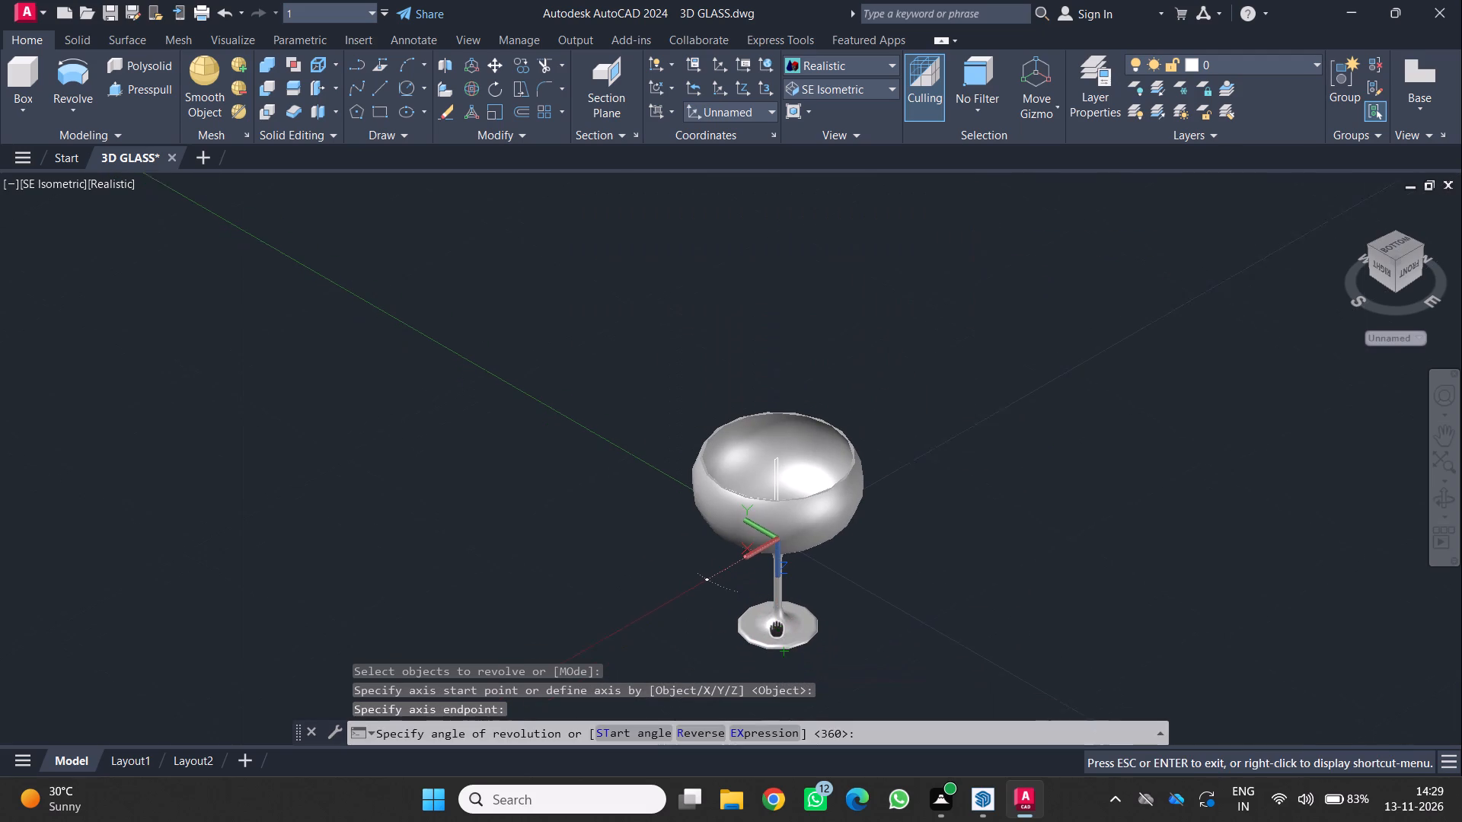
middle_drag(774, 612, 773, 608)
text(360)
key(Return)
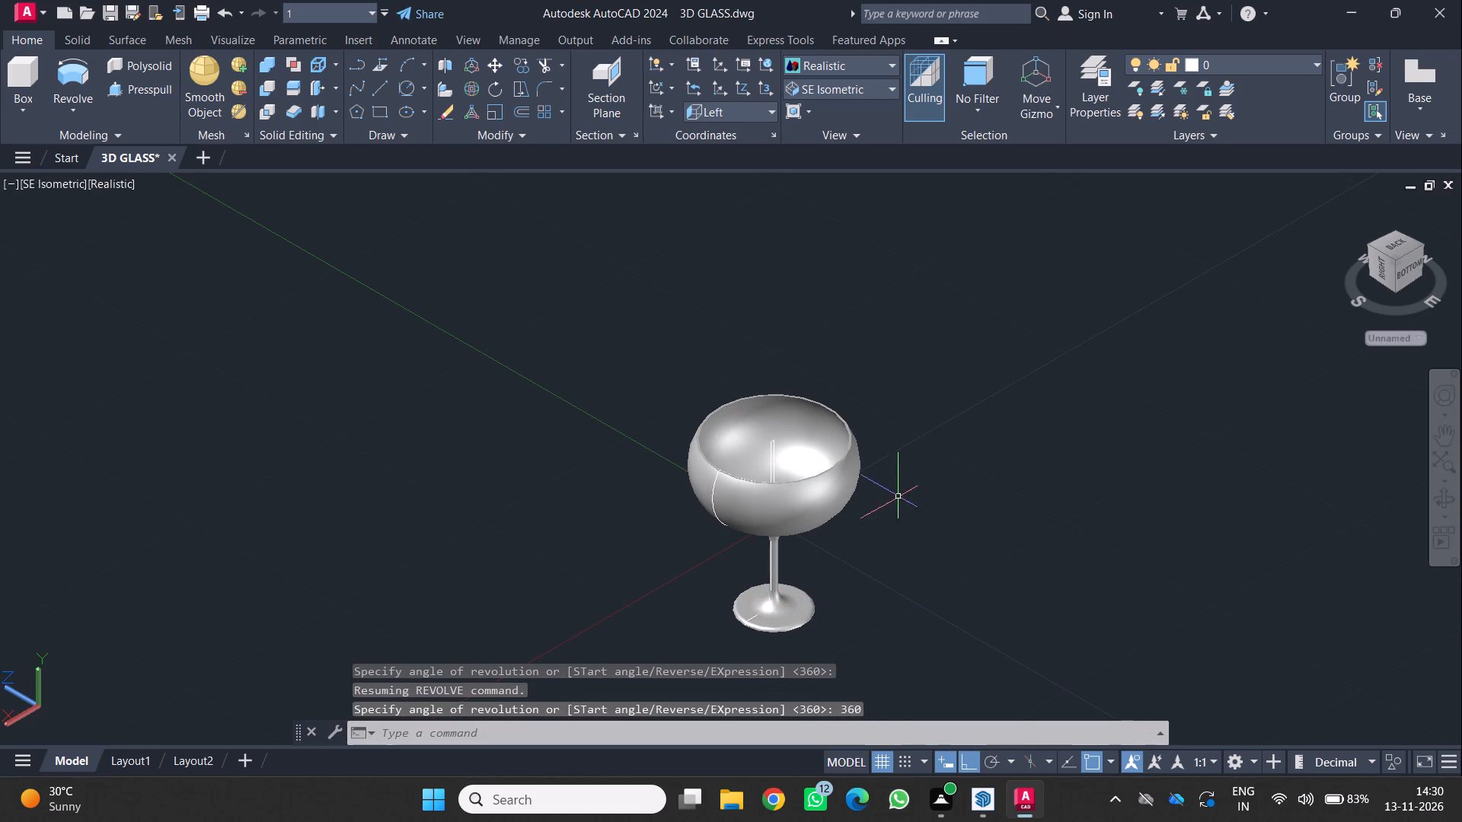
Inspect the revolved glass and switch to the Right view to check its side outline.
scroll(809, 470, up, 3)
middle_drag(1070, 508, 1063, 422)
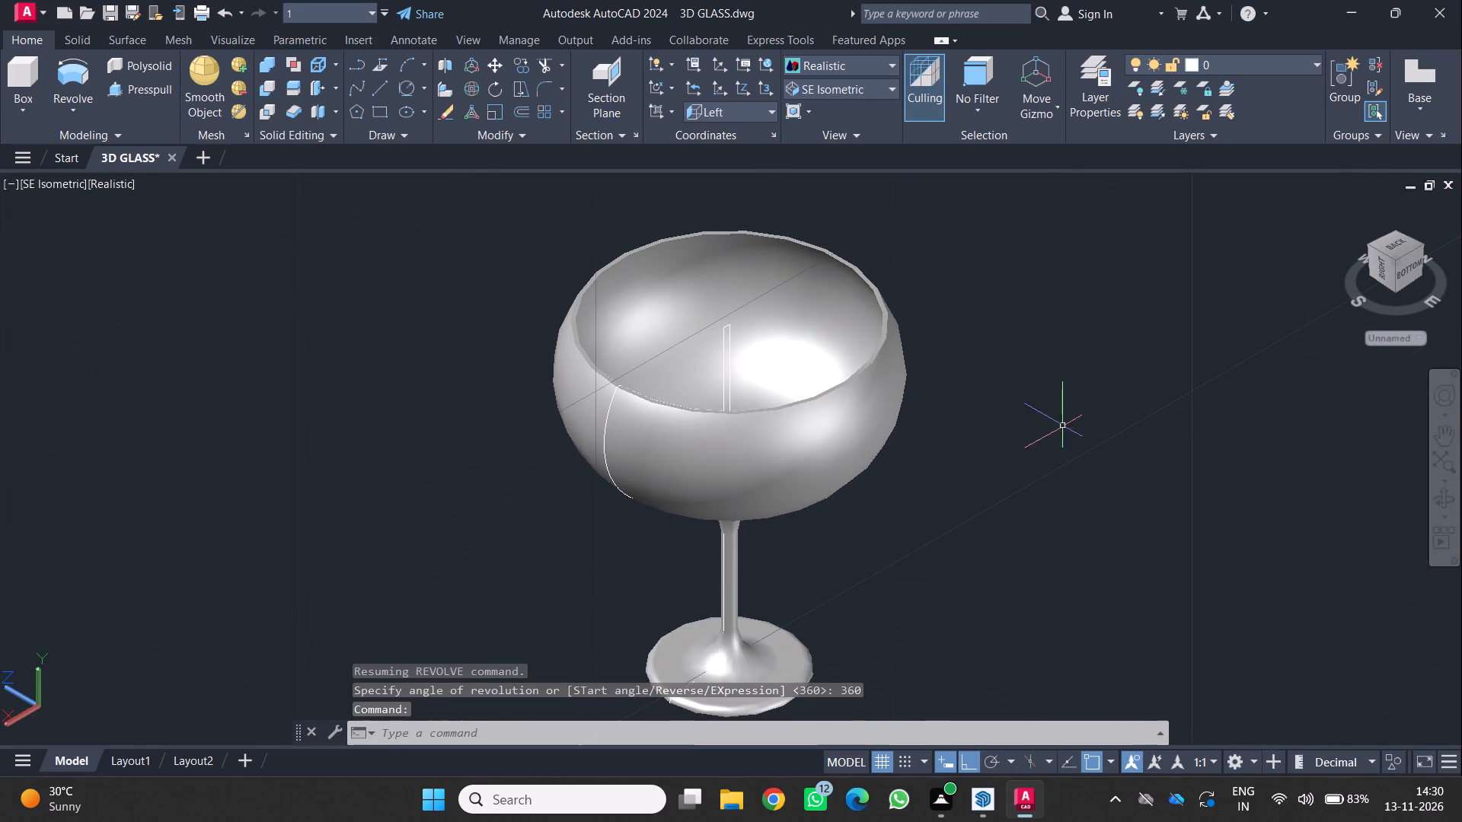
scroll(982, 535, down, 1)
scroll(808, 404, up, 3)
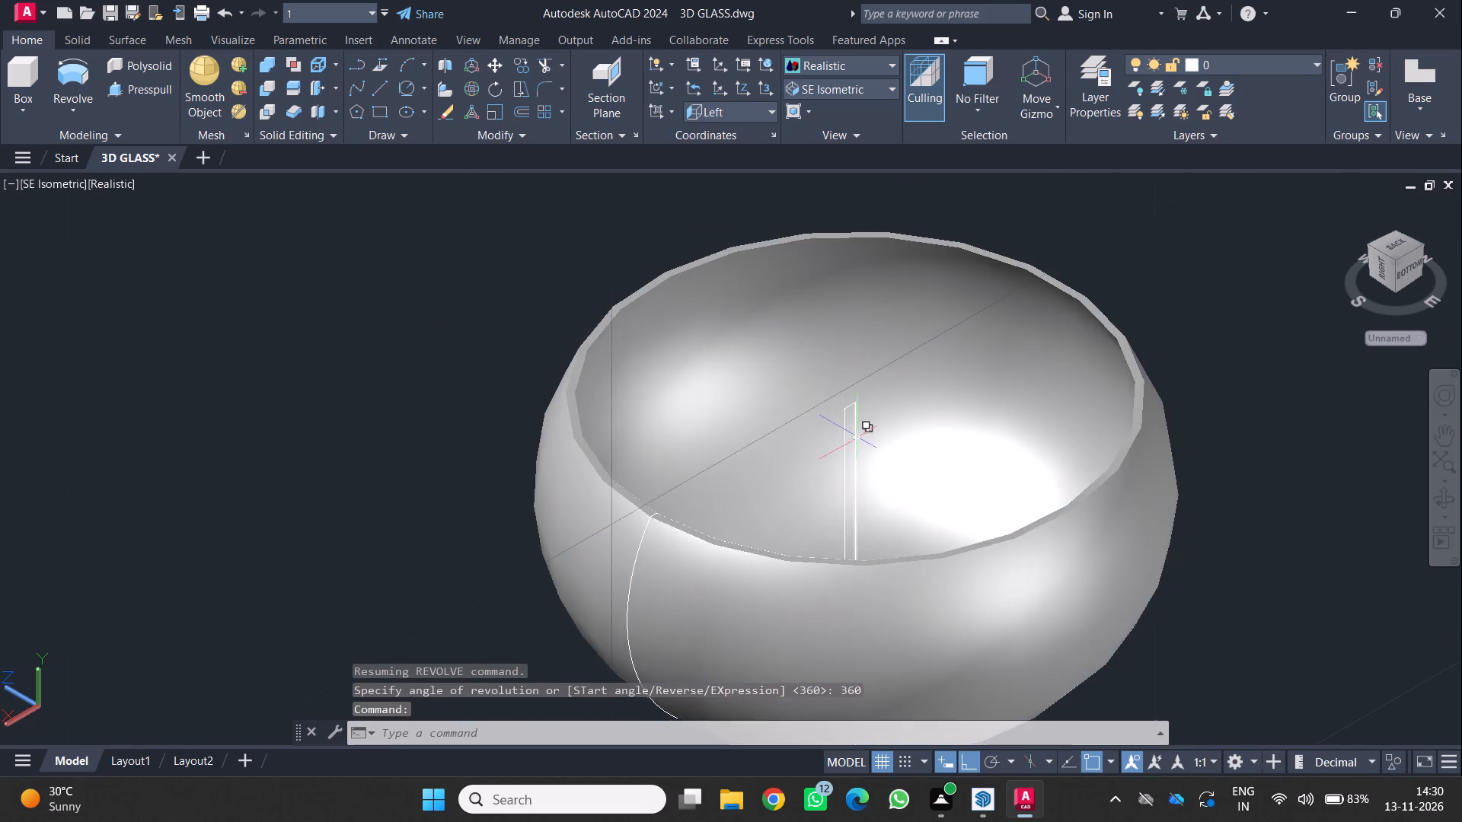
scroll(851, 451, down, 2)
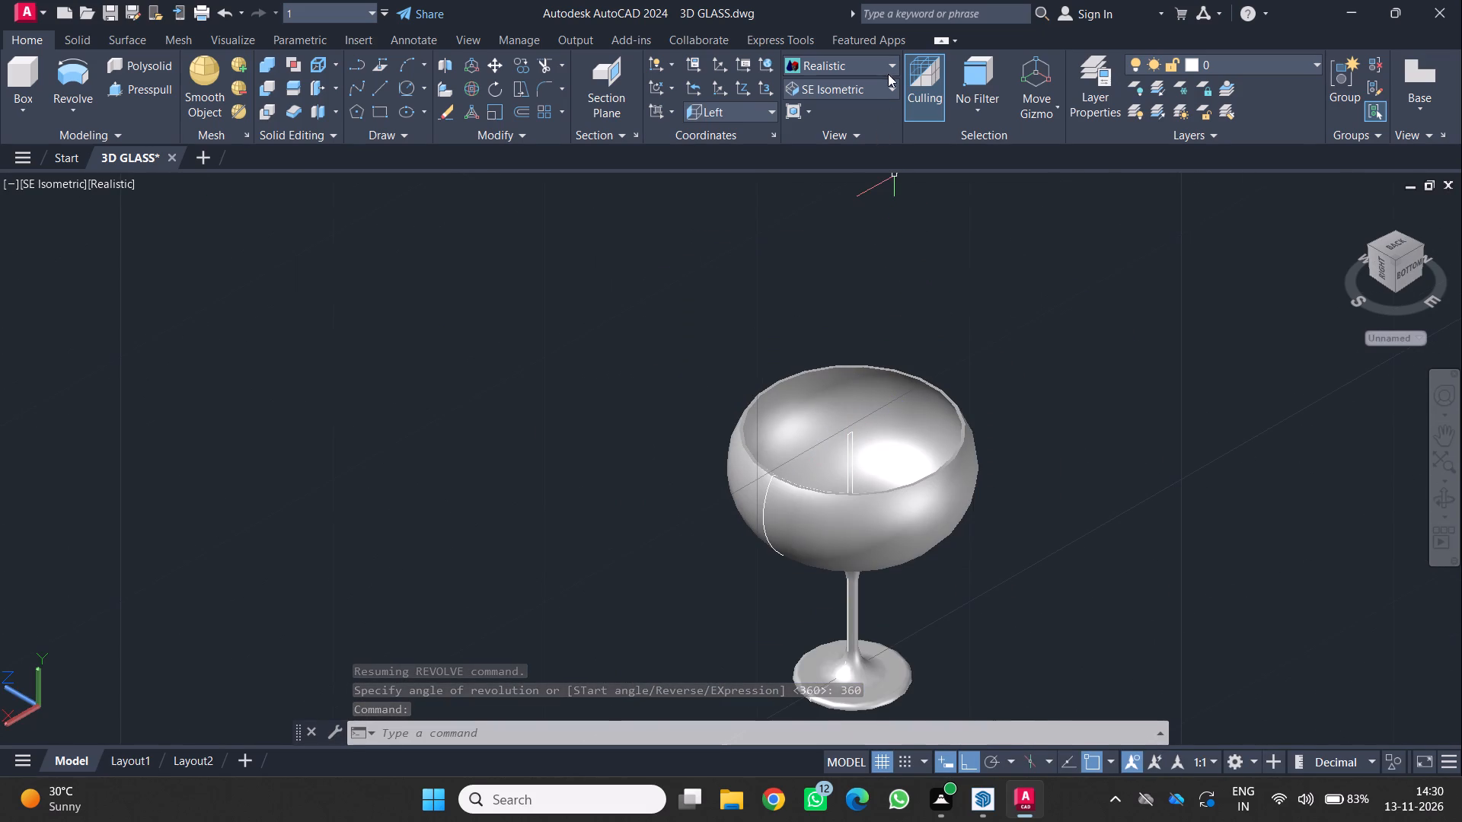
click(890, 87)
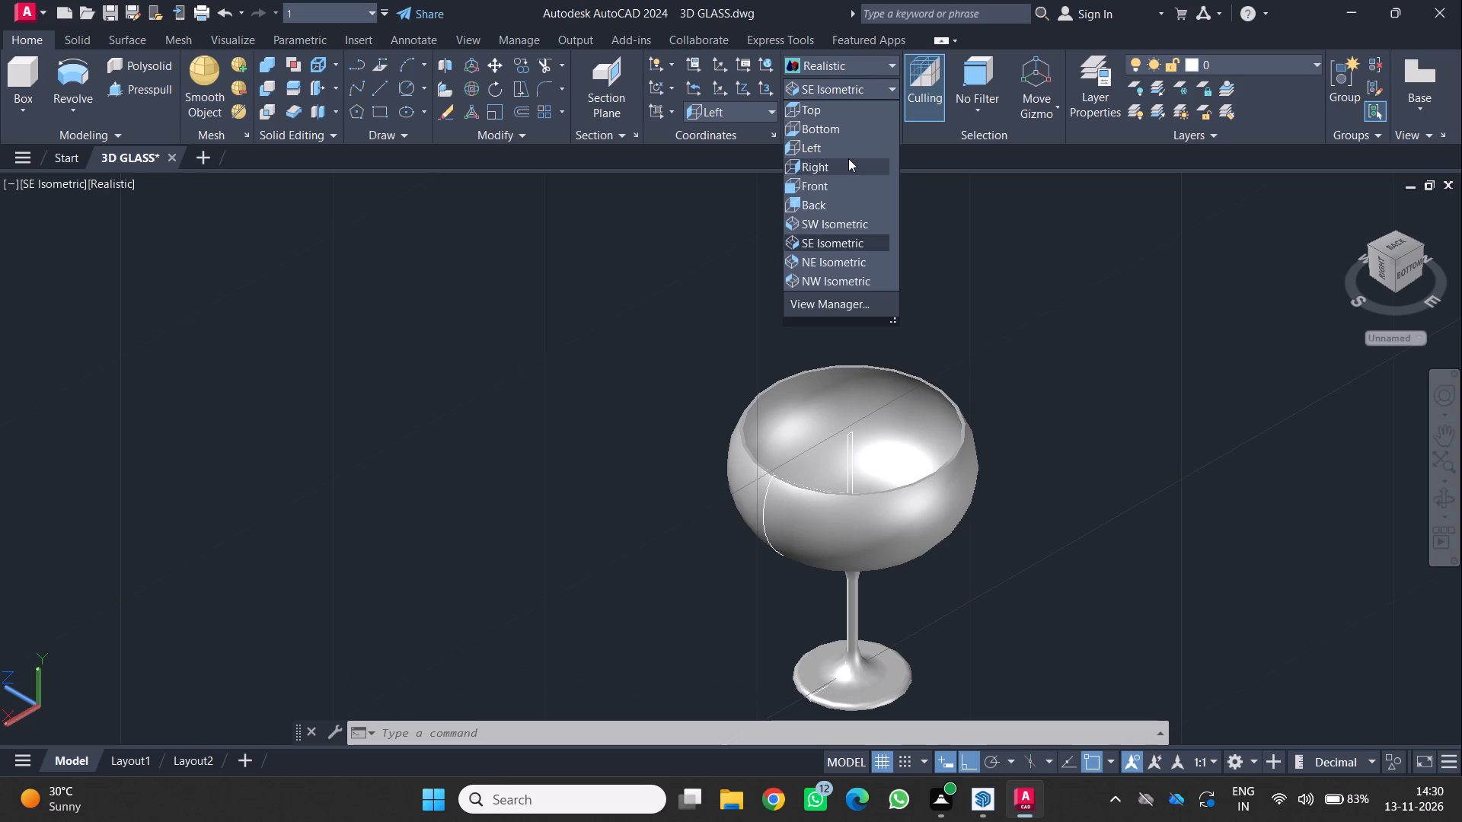
click(848, 158)
scroll(1019, 424, down, 1)
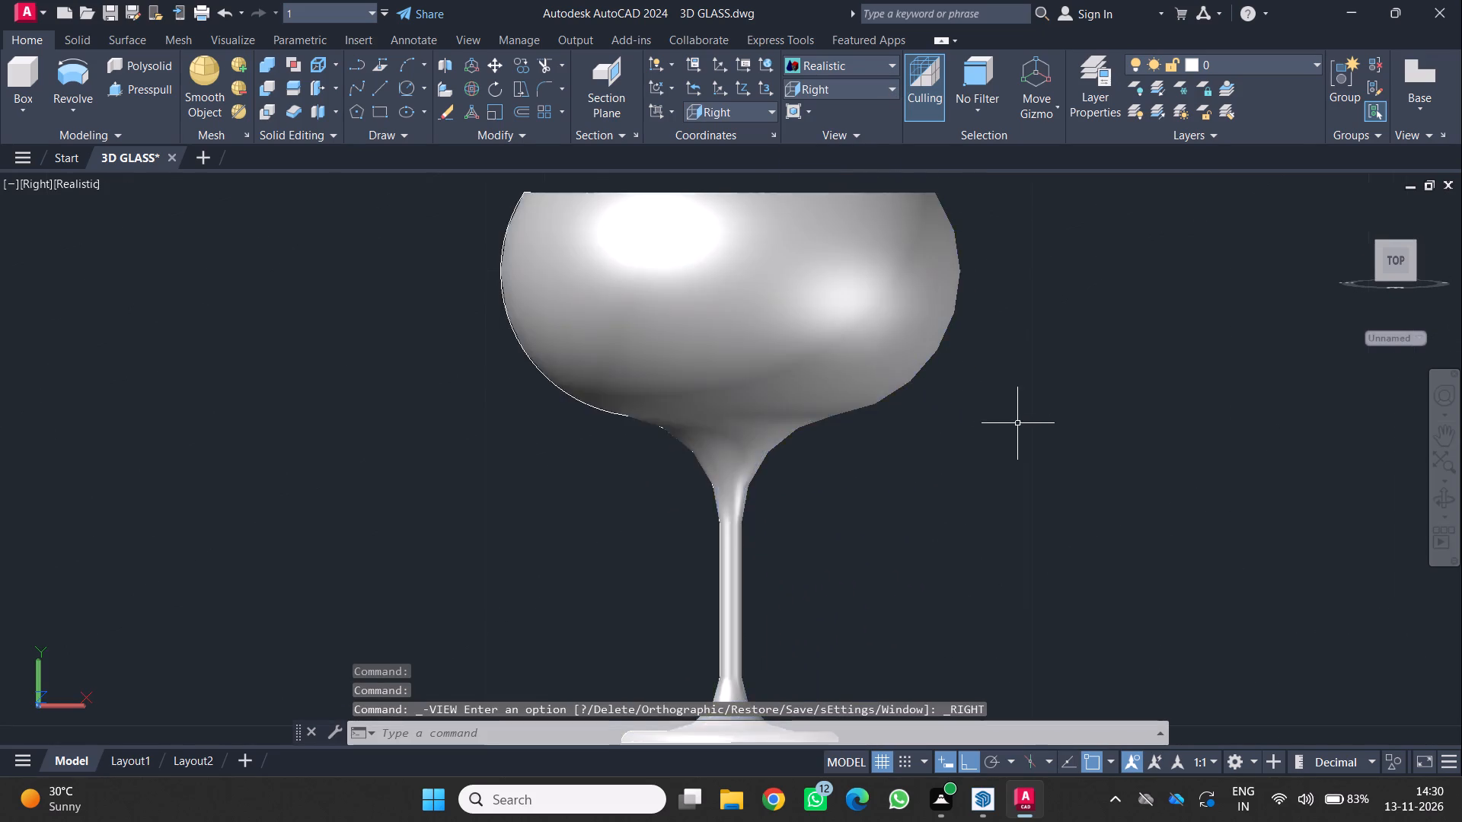
scroll(1019, 424, down, 1)
middle_drag(1020, 416, 1033, 529)
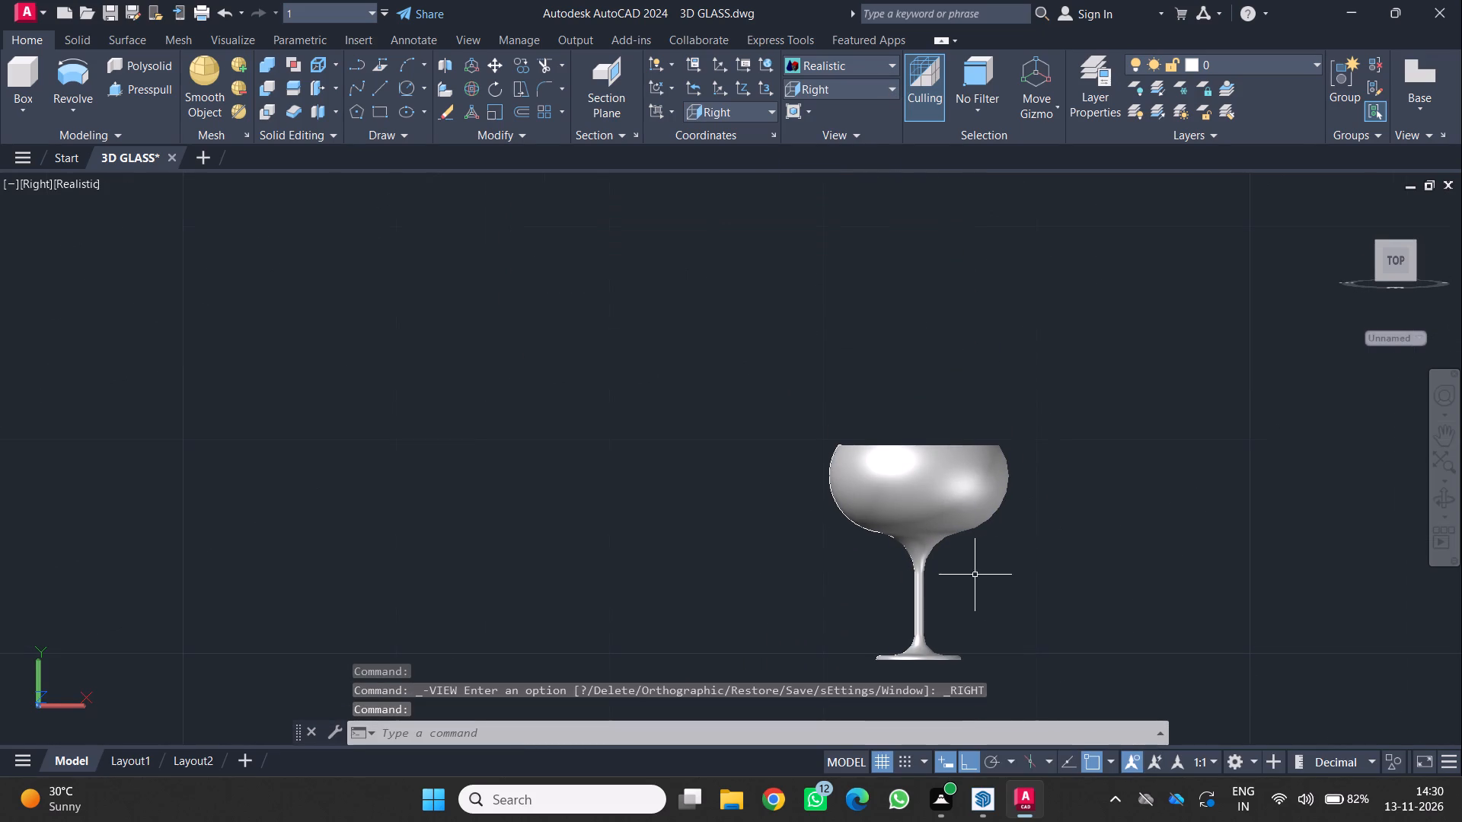
Orbit around the glass to examine the rim, the bowl interior and the leftover centre lines inside it.
shift+middle_drag(1011, 554, 817, 540)
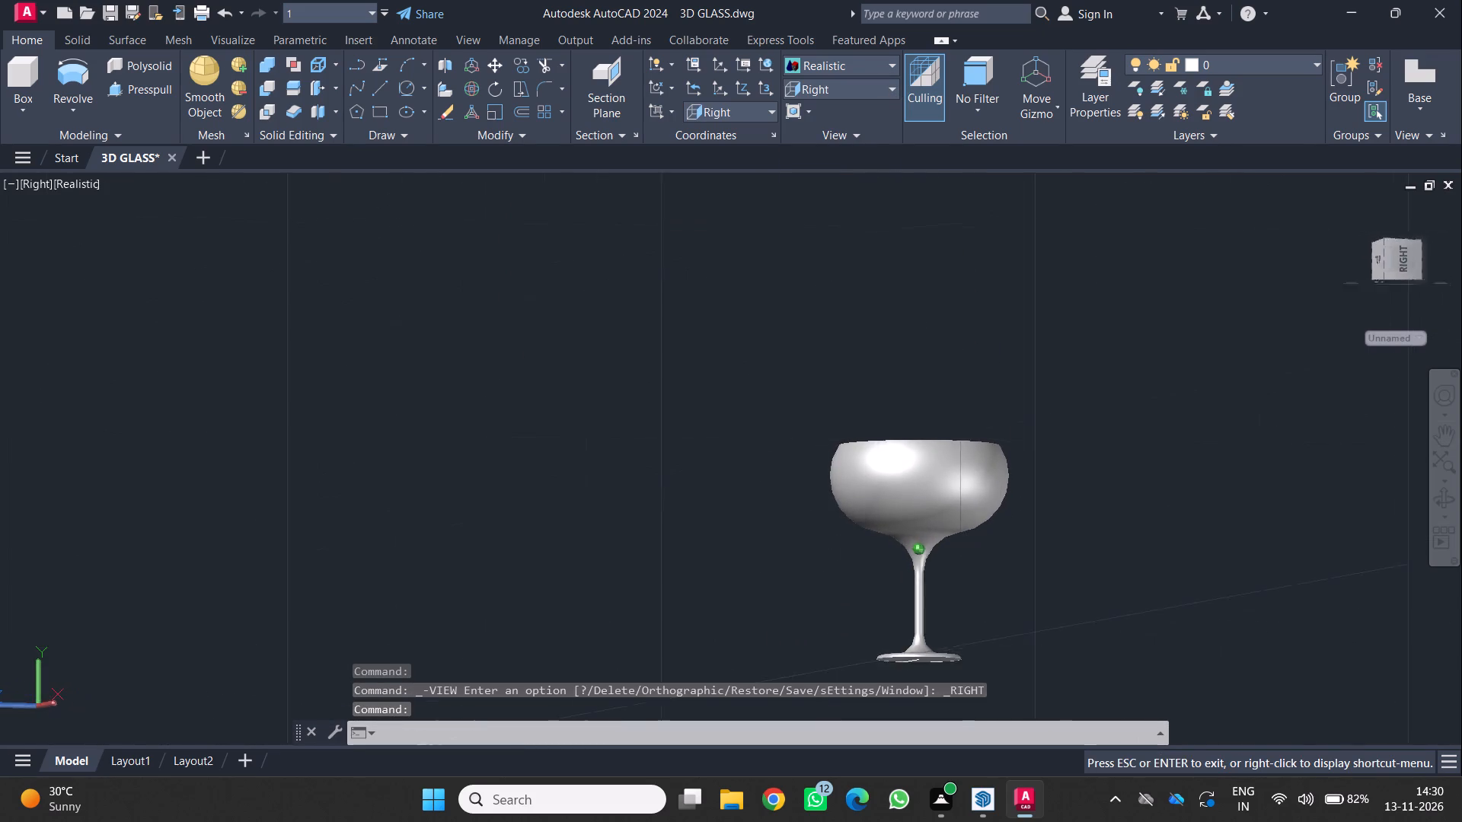
shift+middle_drag(817, 540, 875, 632)
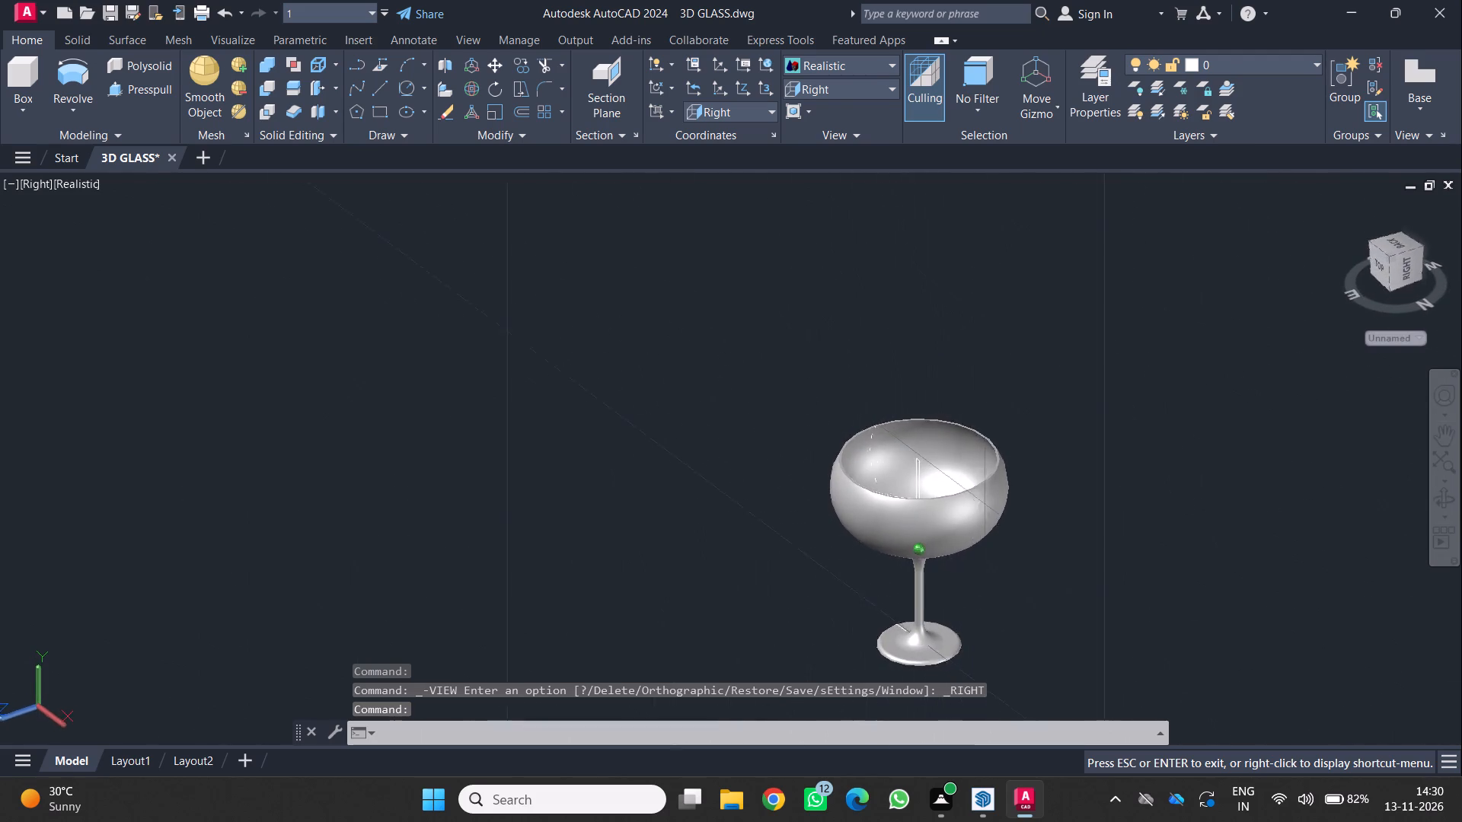
shift+middle_drag(875, 632, 963, 652)
scroll(915, 492, up, 3)
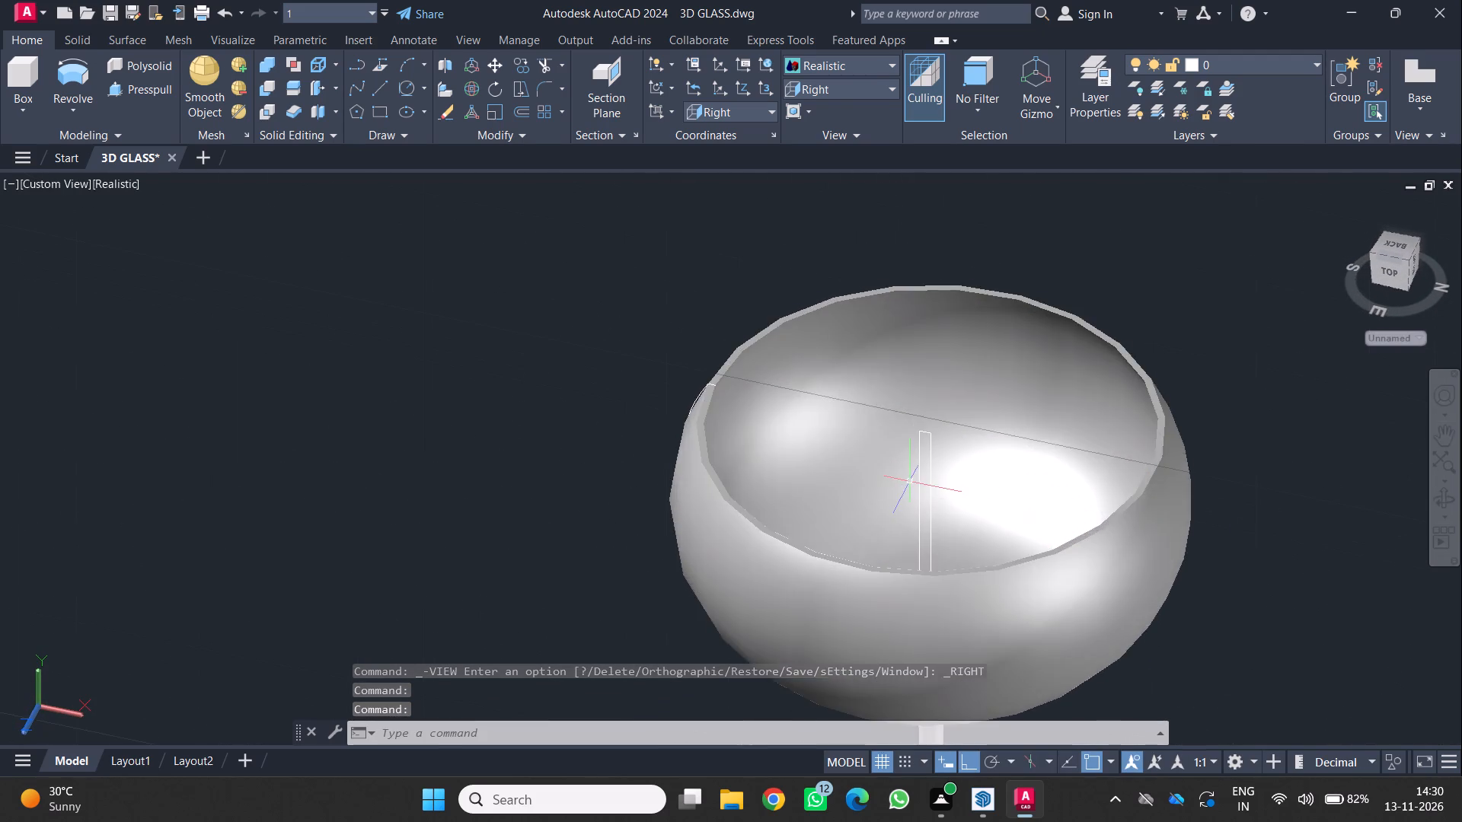
scroll(913, 482, up, 2)
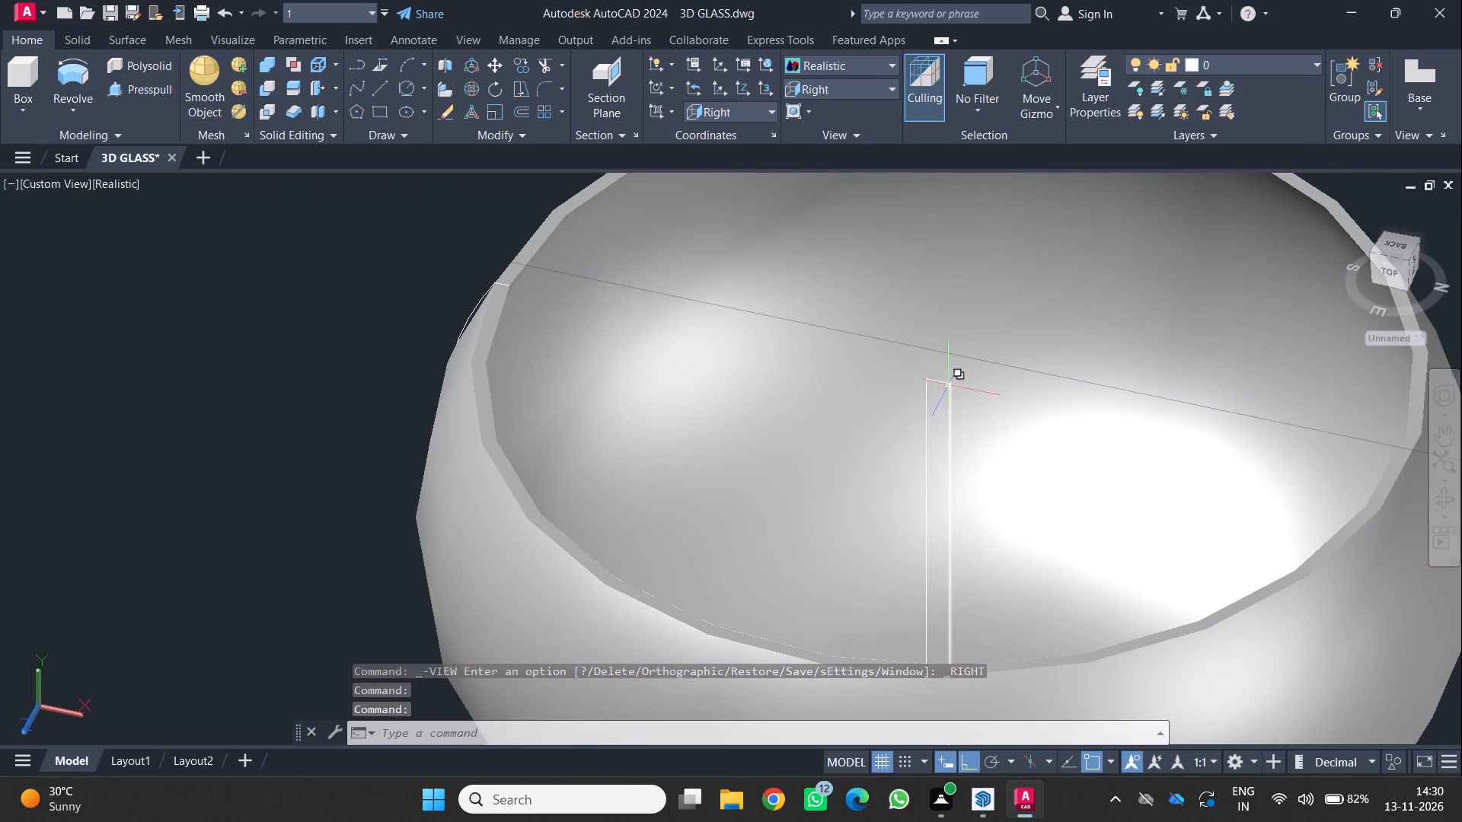
scroll(943, 442, down, 5)
shift+middle_drag(1039, 439, 1032, 363)
scroll(992, 454, up, 3)
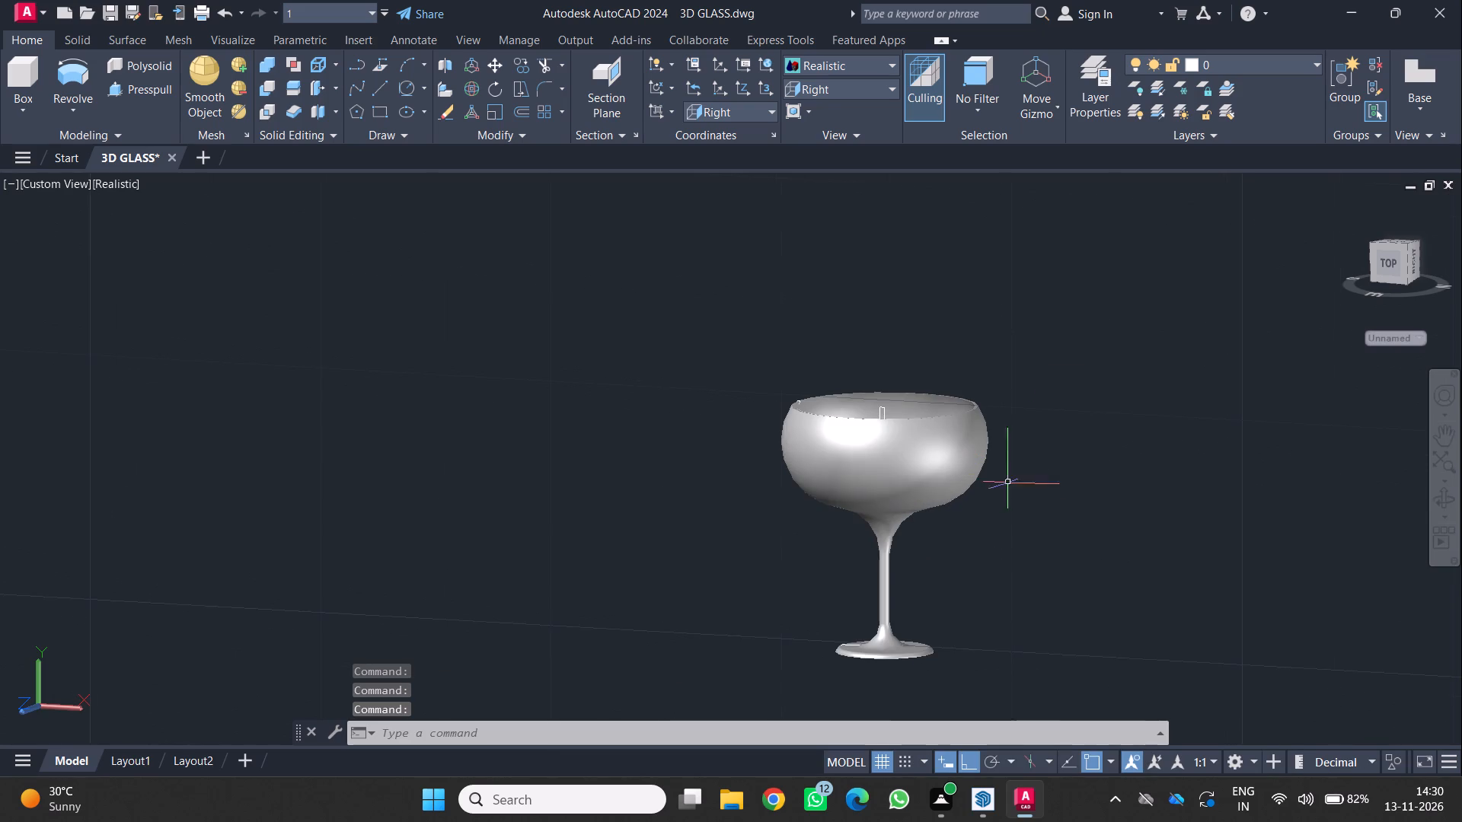
scroll(1029, 501, up, 1)
scroll(1029, 502, down, 1)
middle_drag(1026, 500, 930, 485)
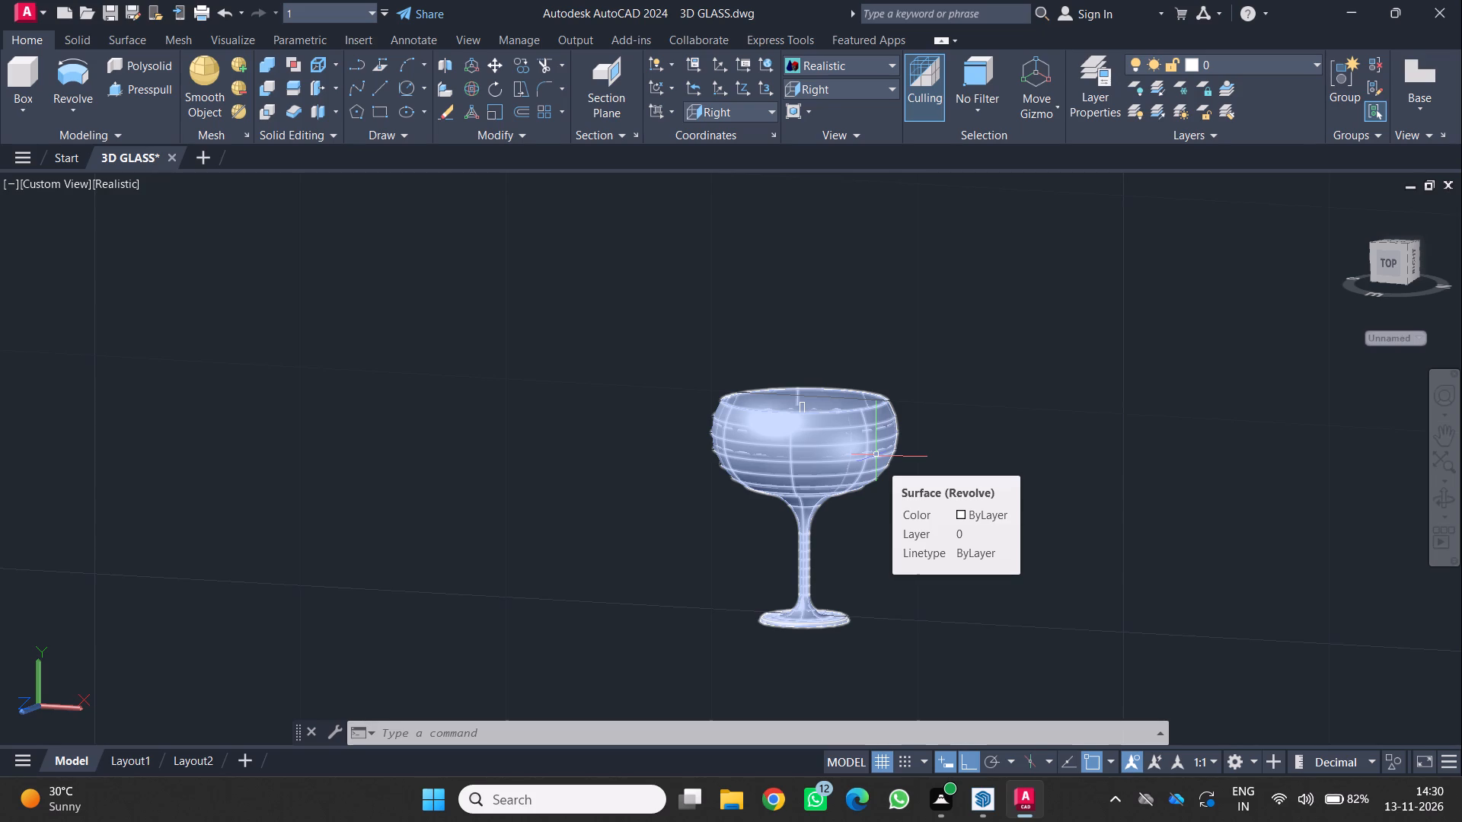
Examine the bowl, stem and underside of the base from a low viewing angle.
scroll(573, 301, down, 1)
middle_drag(618, 413, 566, 600)
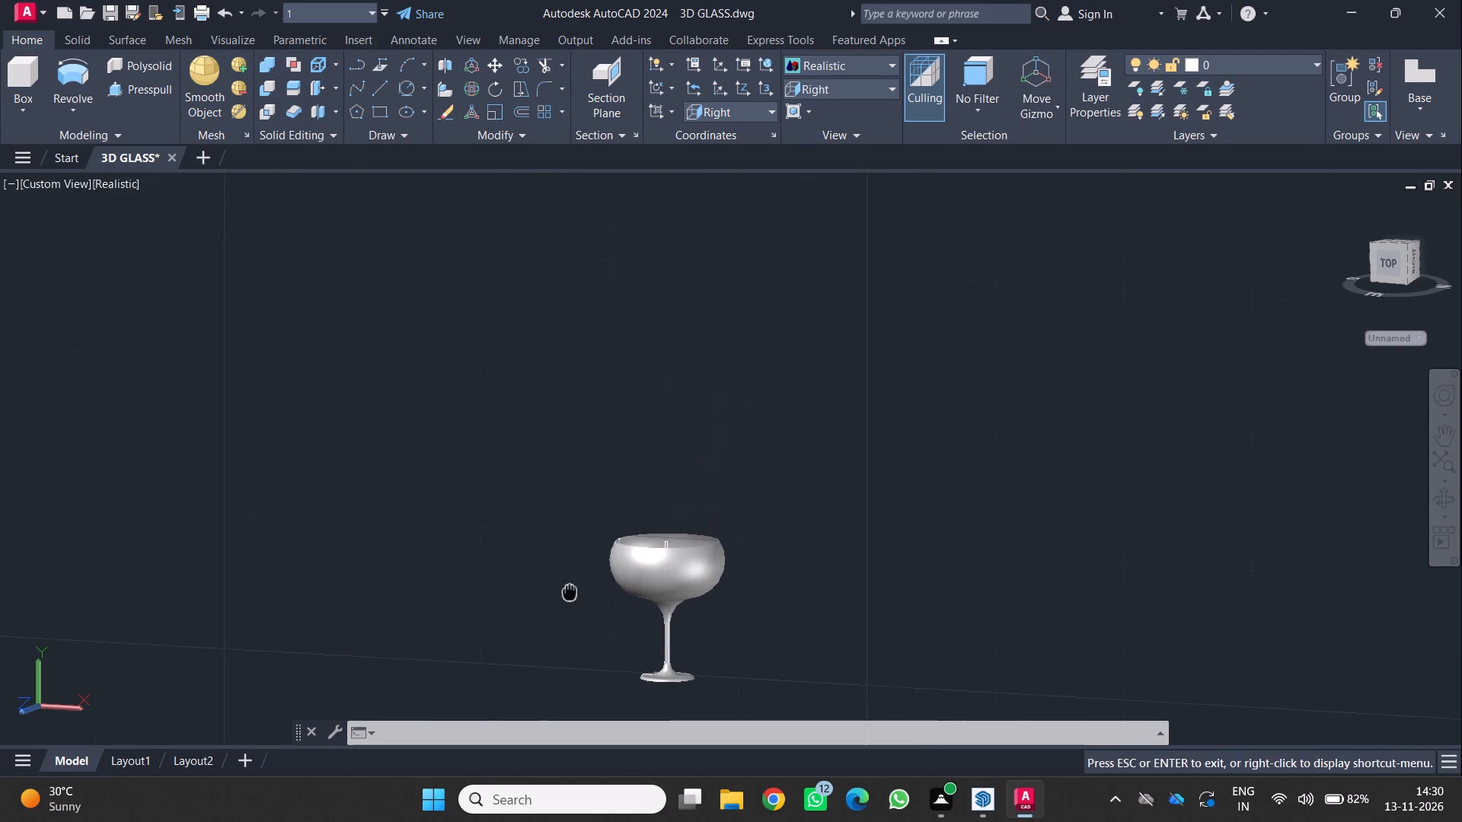
scroll(588, 626, up, 4)
scroll(683, 543, down, 3)
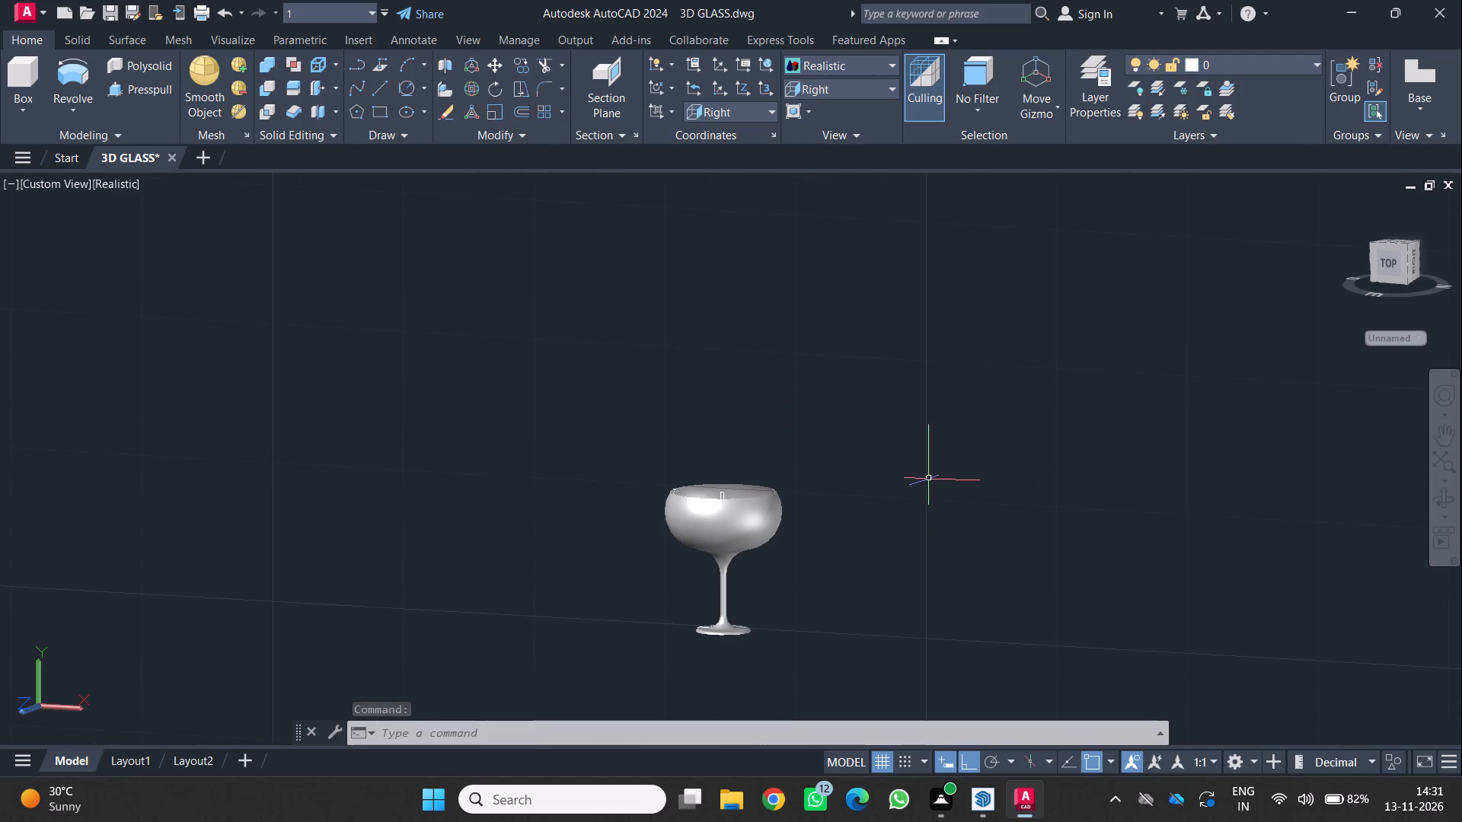
shift+middle_drag(925, 479, 943, 420)
middle_drag(662, 546, 779, 432)
scroll(801, 412, up, 4)
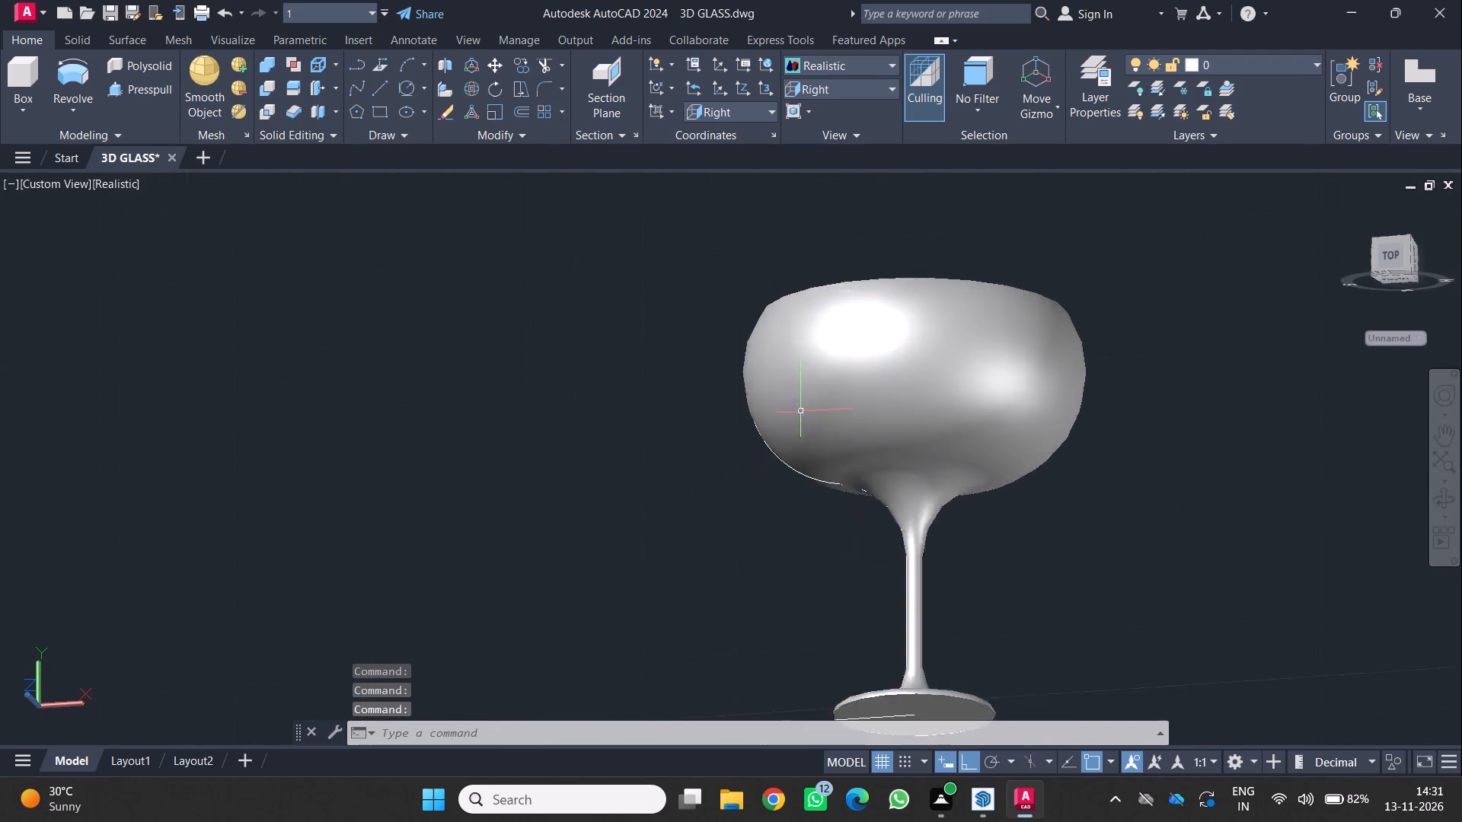
scroll(800, 406, down, 2)
middle_drag(796, 384, 808, 468)
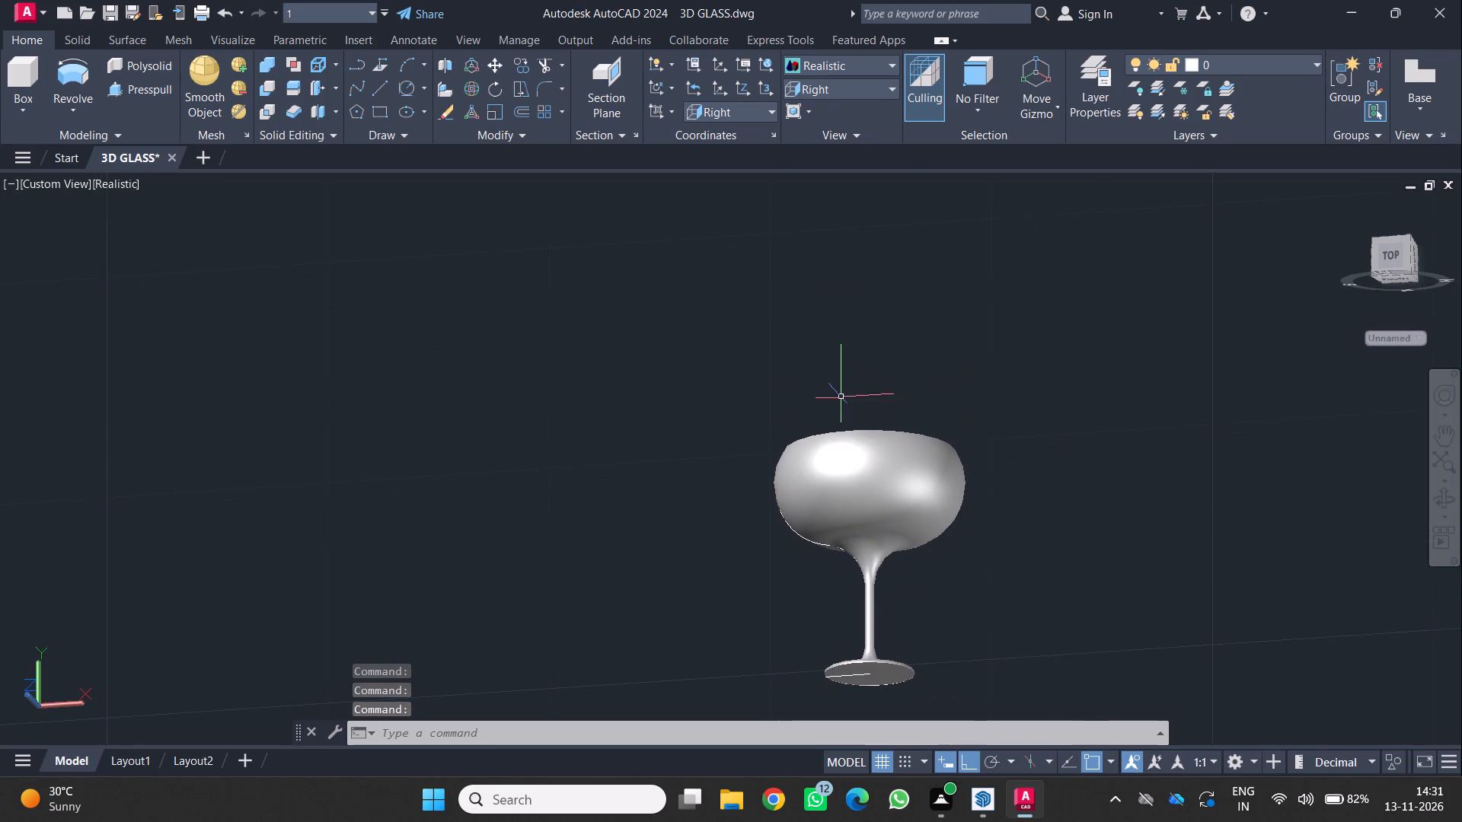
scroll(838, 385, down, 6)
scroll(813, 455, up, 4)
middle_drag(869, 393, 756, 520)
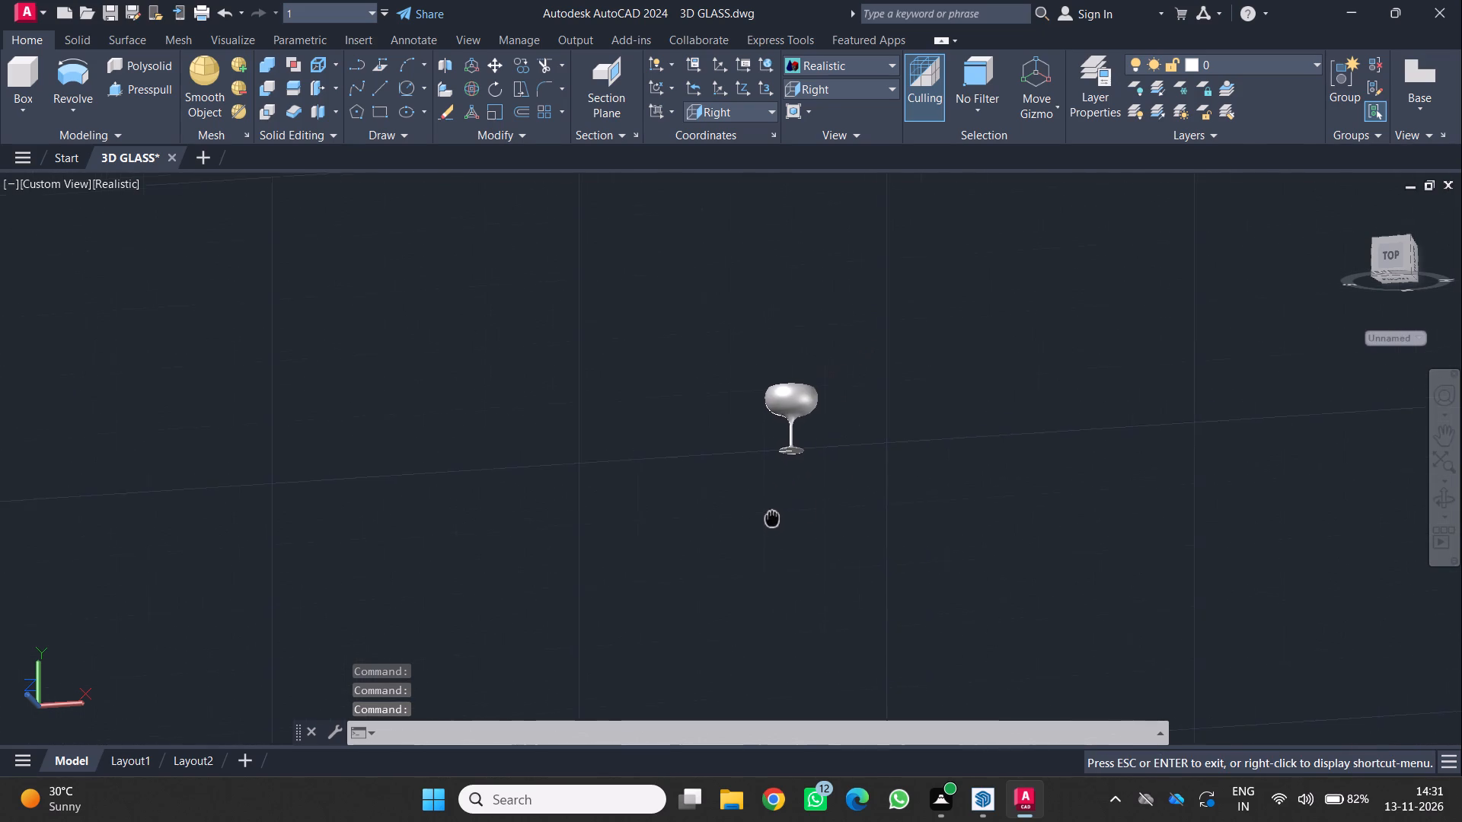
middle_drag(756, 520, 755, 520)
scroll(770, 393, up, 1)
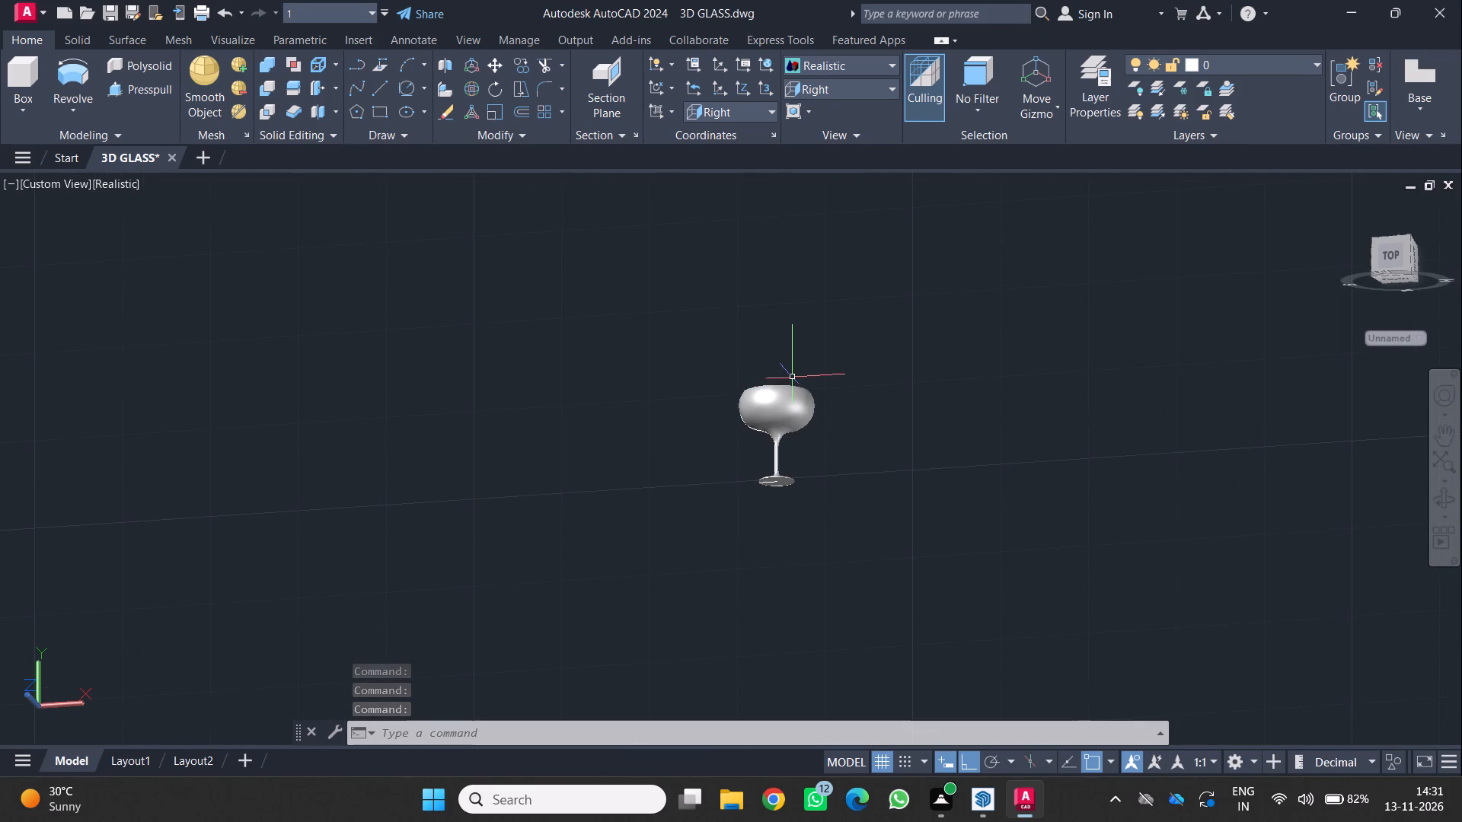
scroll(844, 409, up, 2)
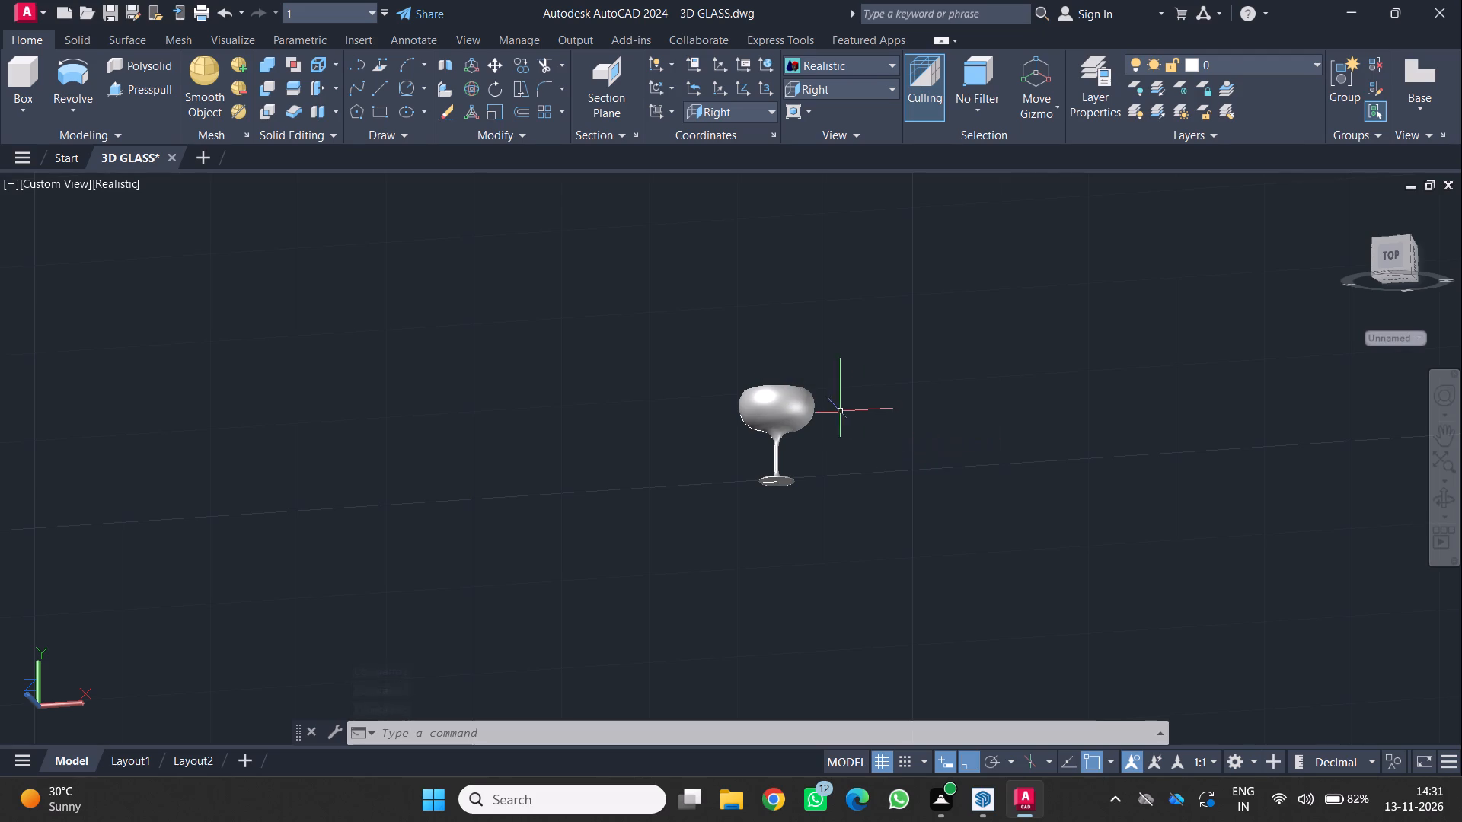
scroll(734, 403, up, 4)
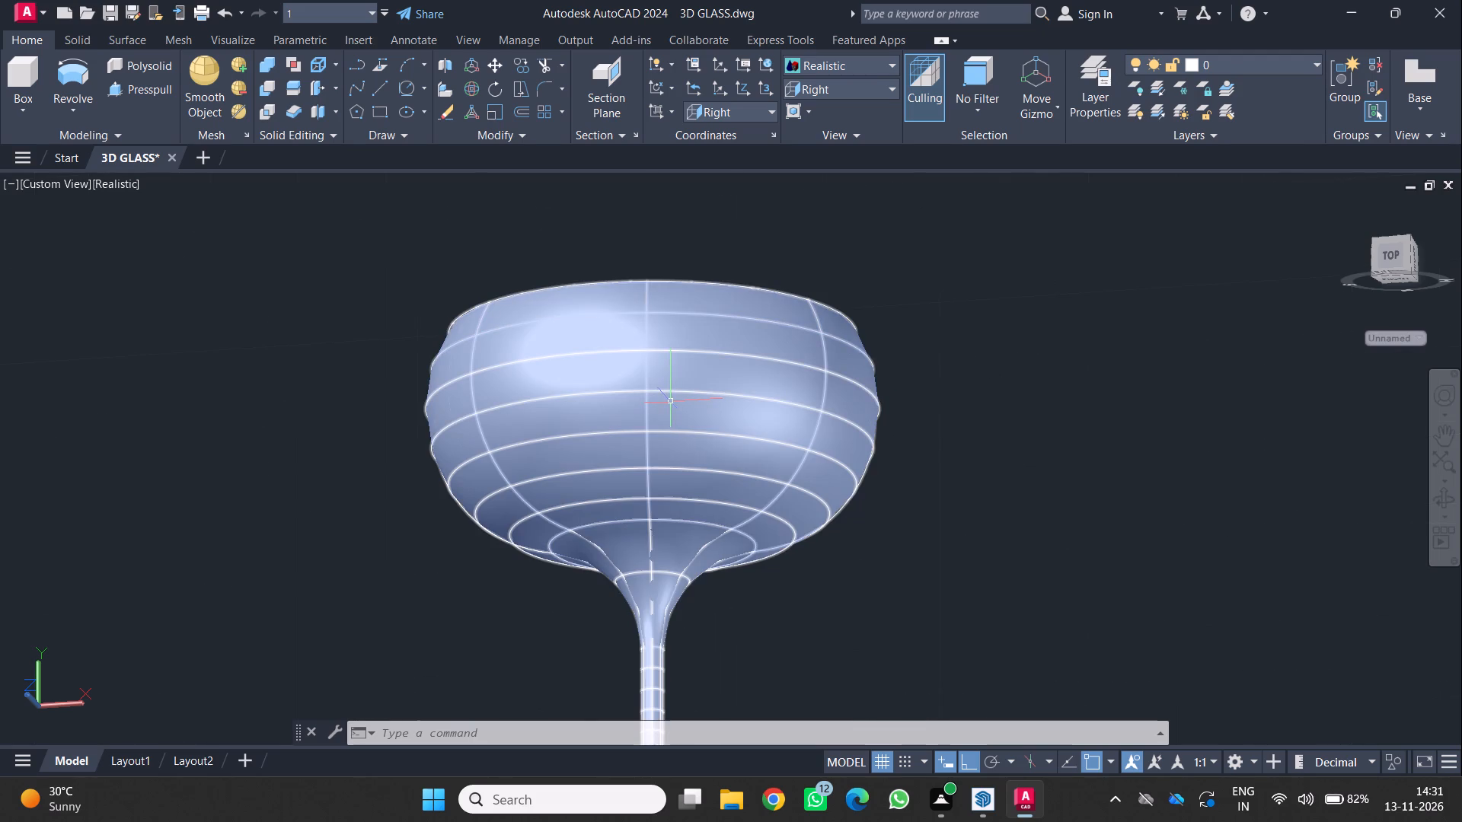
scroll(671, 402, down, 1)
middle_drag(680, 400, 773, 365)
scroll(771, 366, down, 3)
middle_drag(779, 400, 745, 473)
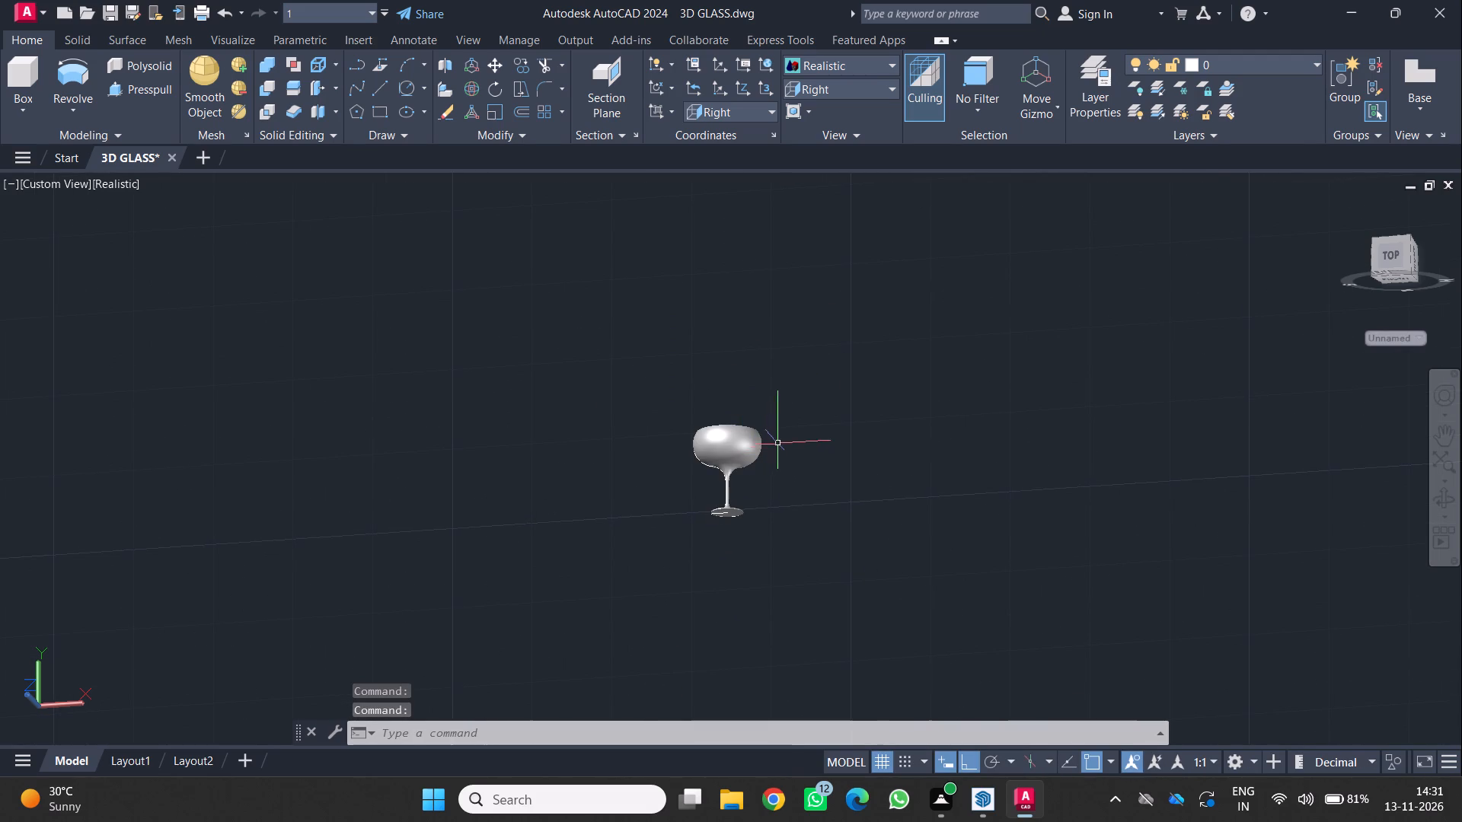
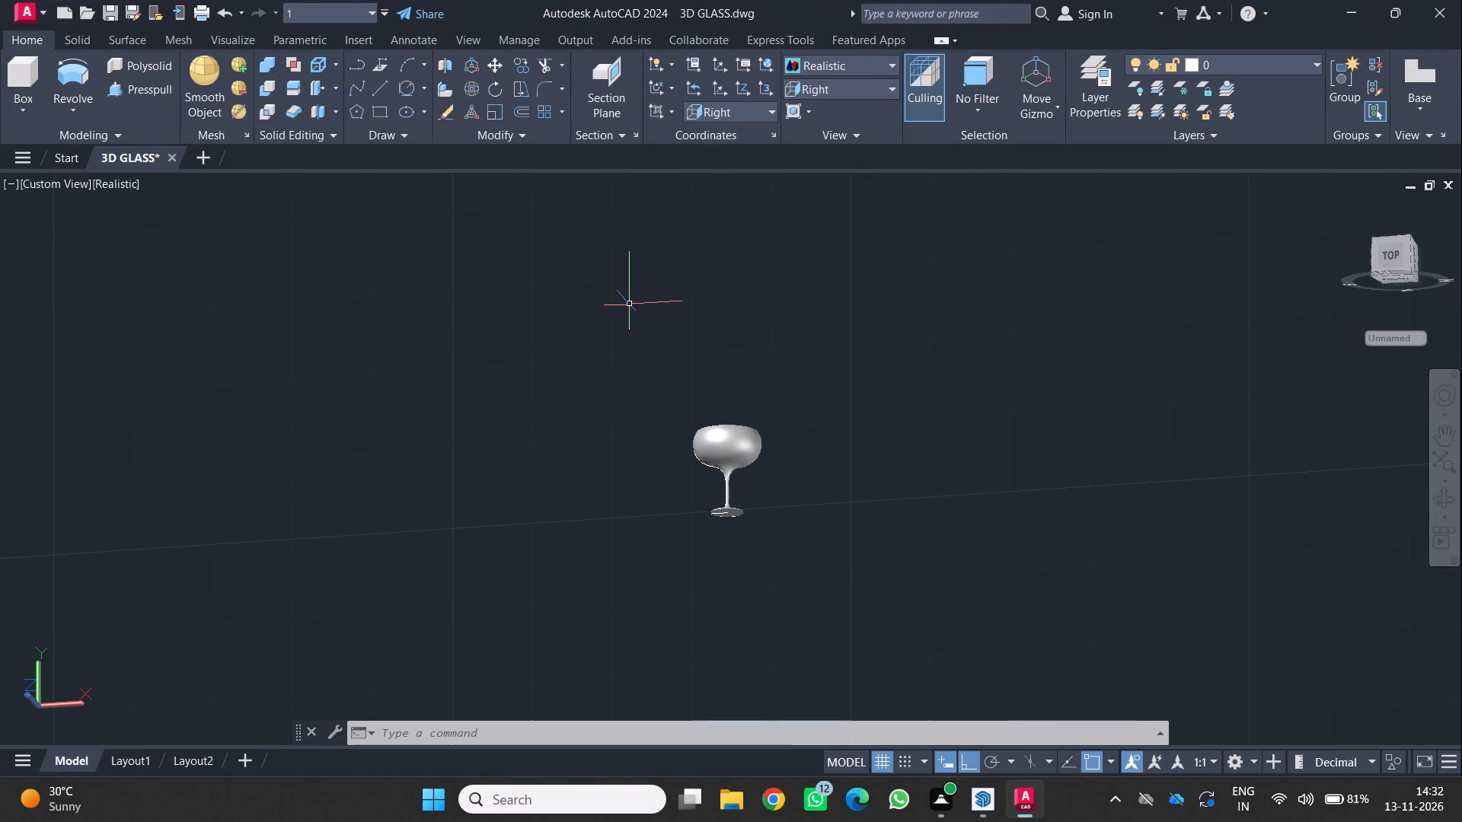
Examine the glass from the side and from above, looking closely into the bowl at the leftover lines.
scroll(863, 548, up, 1)
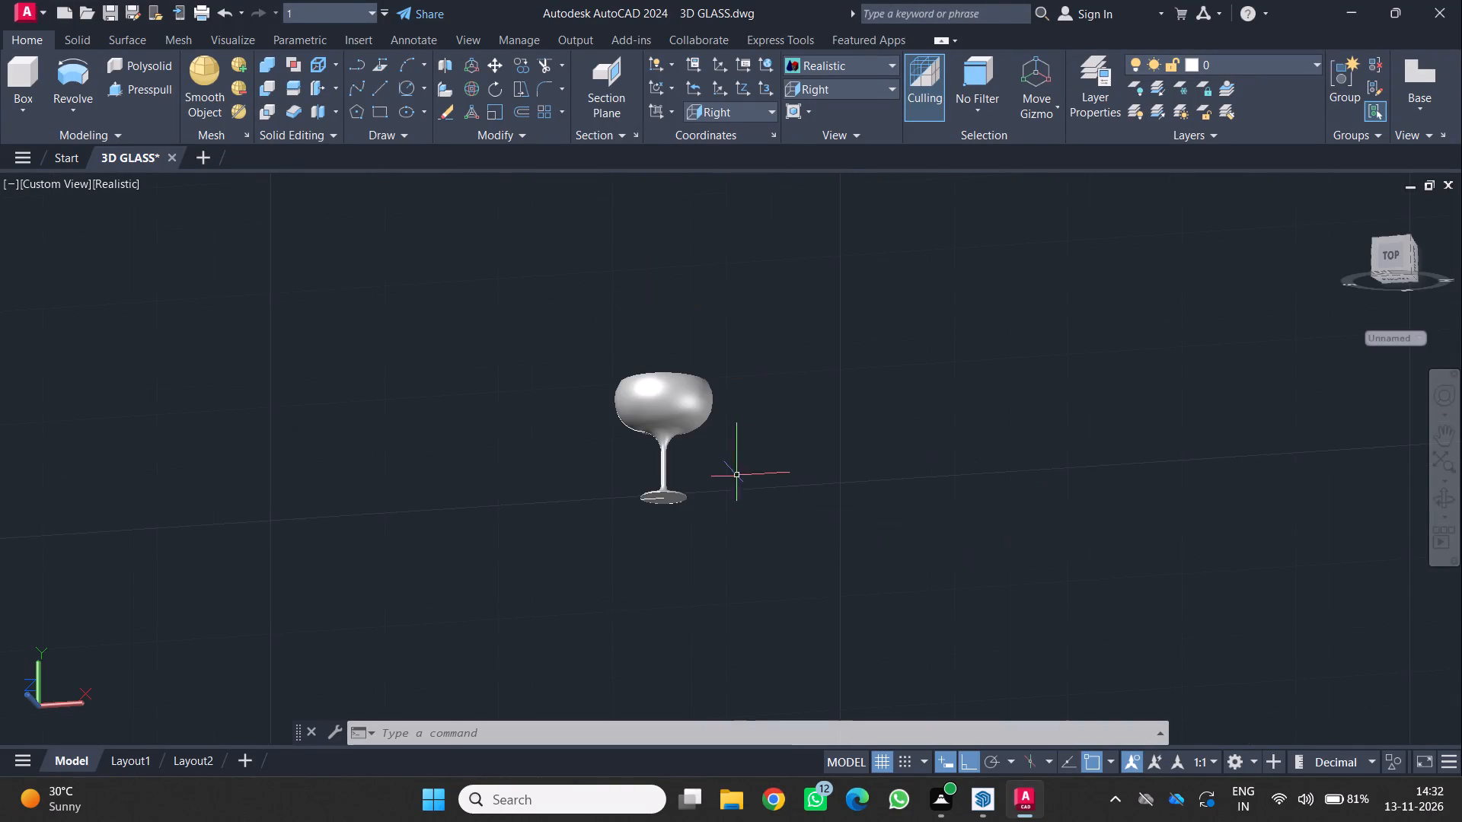
scroll(487, 413, up, 3)
scroll(842, 349, up, 2)
scroll(1012, 344, down, 5)
middle_drag(1007, 376, 1009, 416)
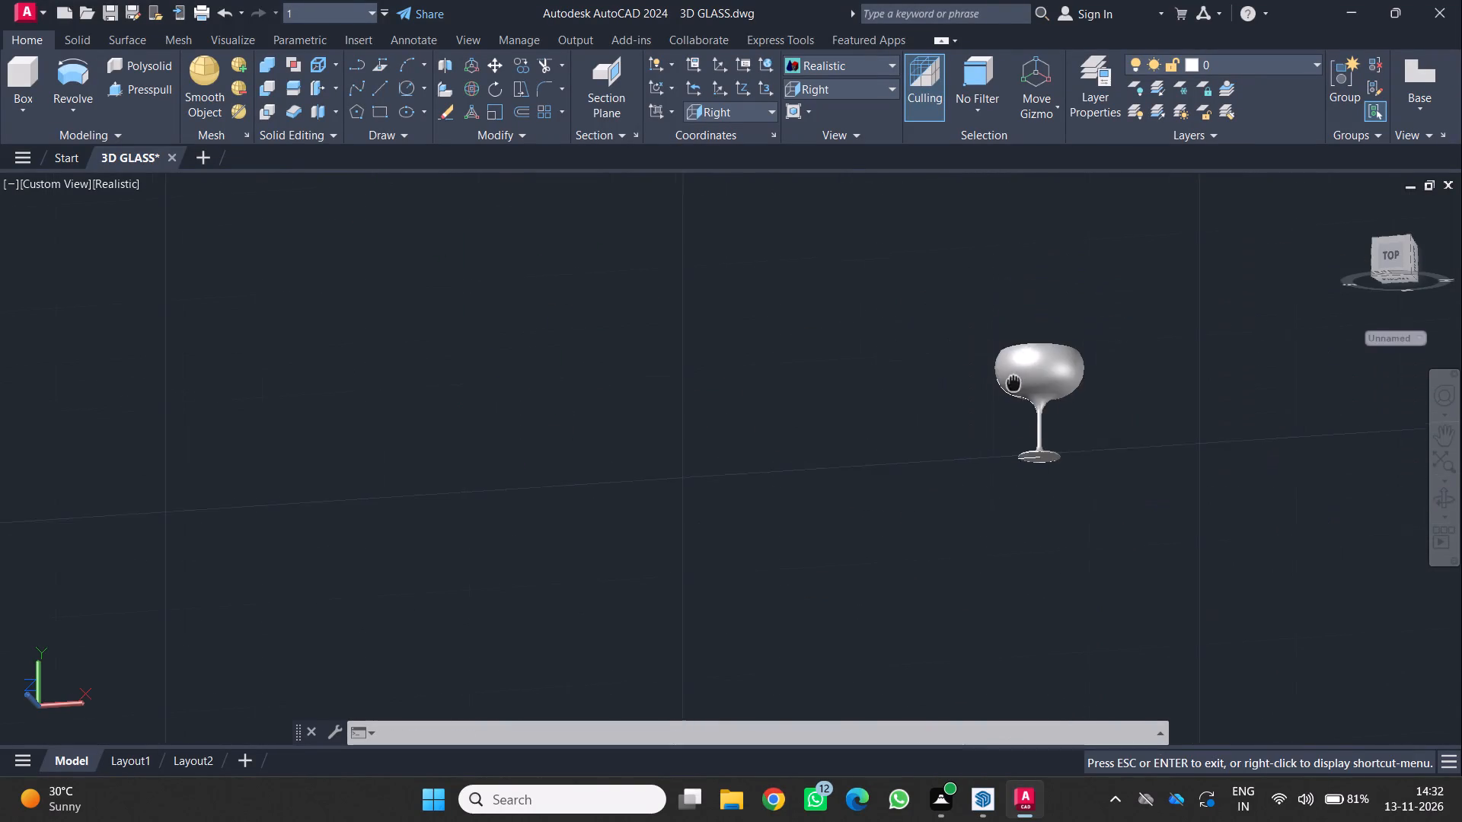
middle_drag(1009, 416, 739, 495)
scroll(790, 408, down, 1)
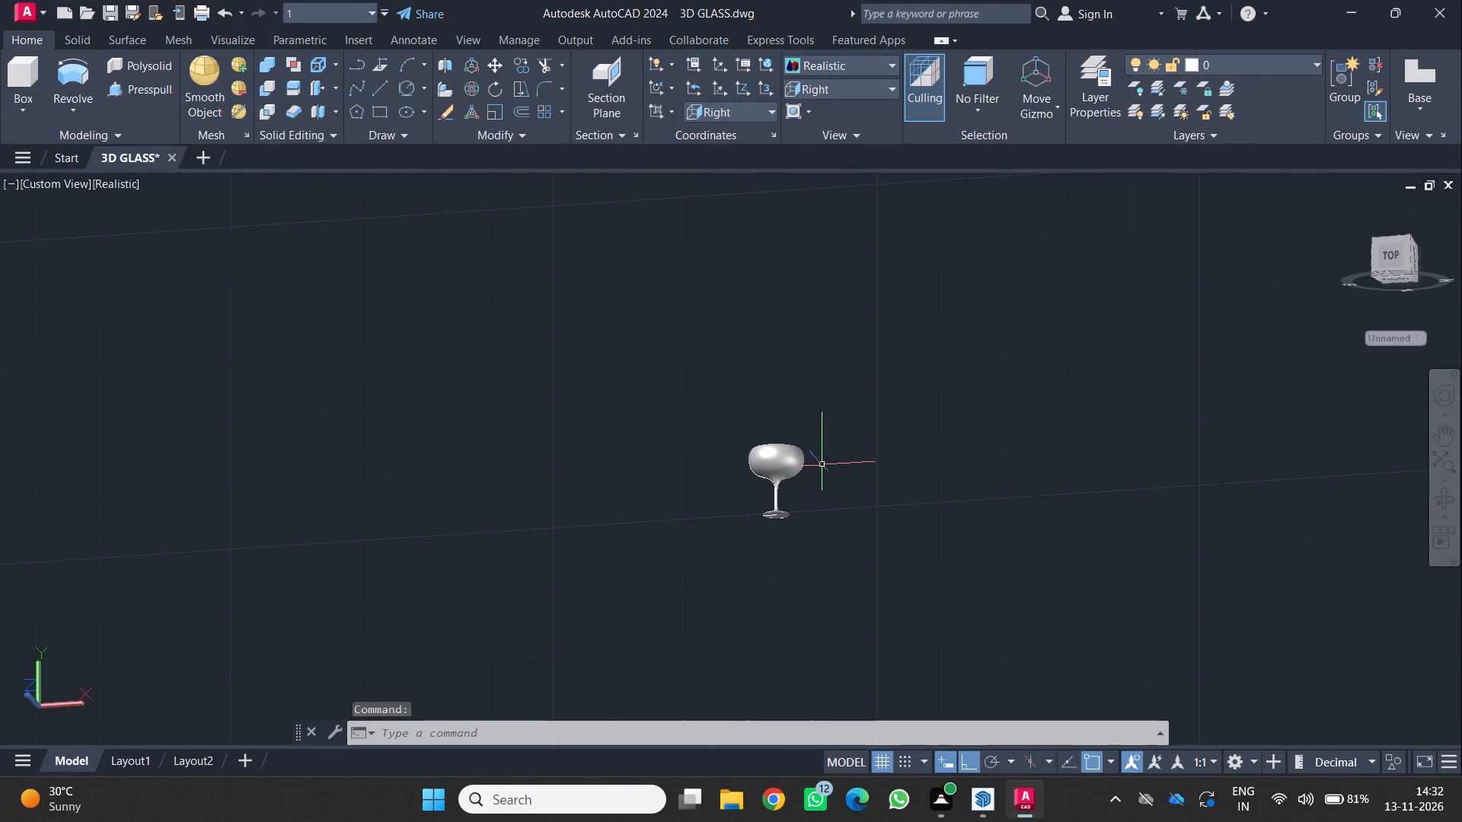
scroll(819, 483, up, 2)
middle_drag(791, 492, 805, 558)
scroll(782, 438, down, 3)
middle_drag(784, 465, 790, 530)
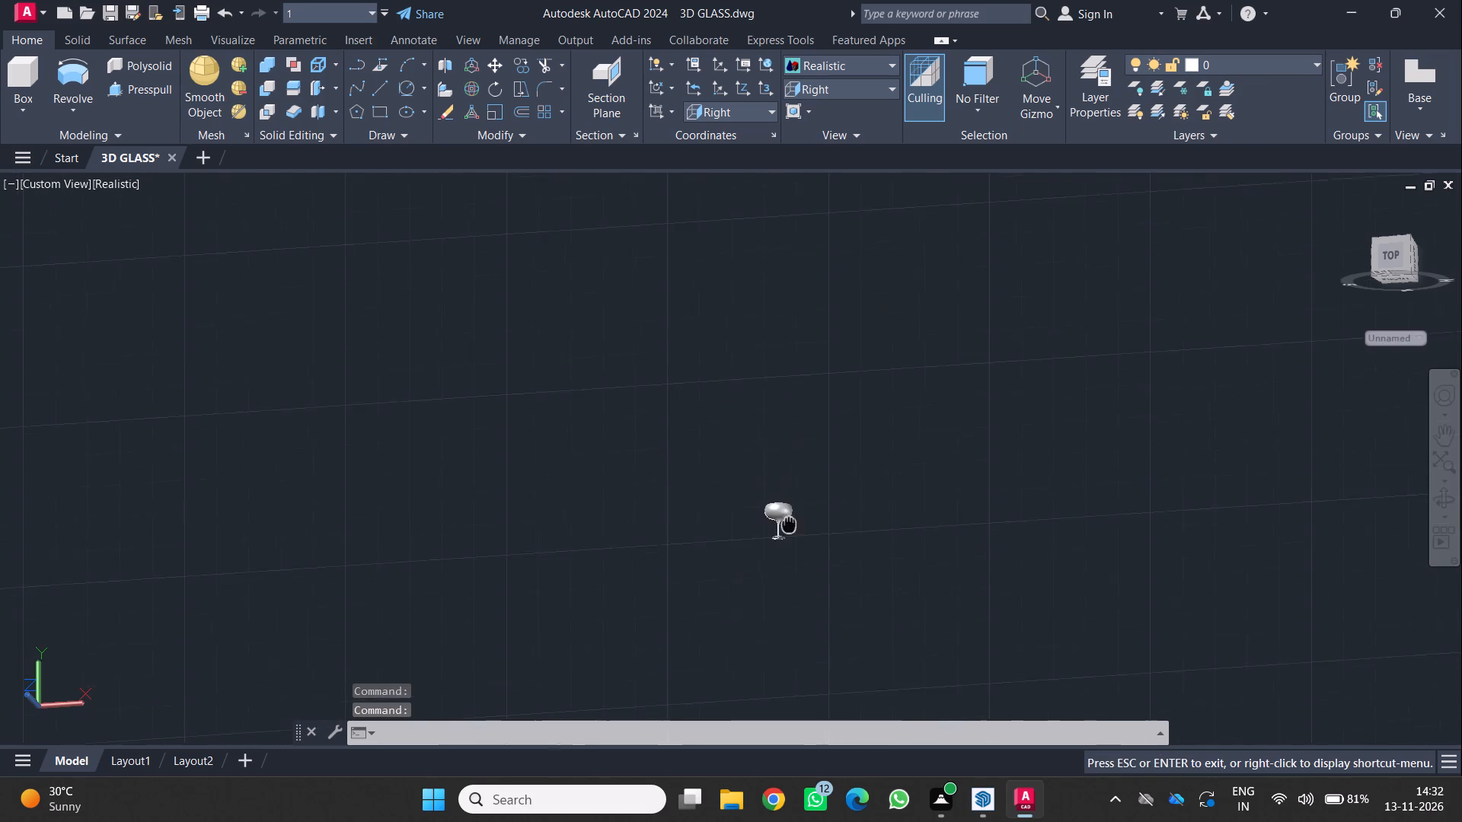
middle_drag(790, 530, 789, 531)
shift+scroll(786, 524, up, 6)
middle_drag(792, 556, 787, 571)
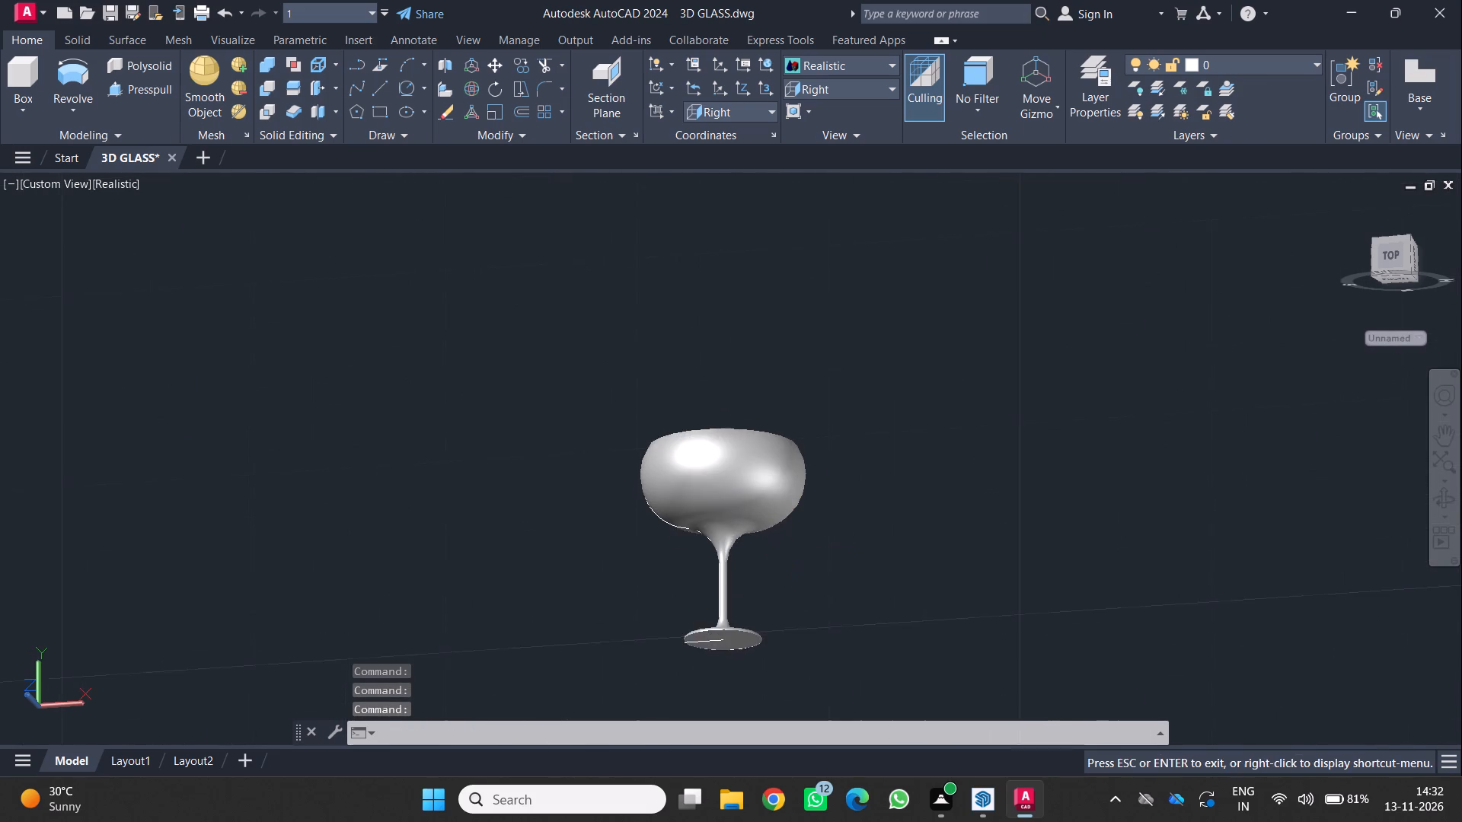
middle_drag(787, 571, 798, 574)
shift+scroll(802, 616, up, 1)
shift+scroll(805, 505, down, 5)
shift+middle_drag(791, 532, 804, 589)
shift+scroll(828, 508, up, 2)
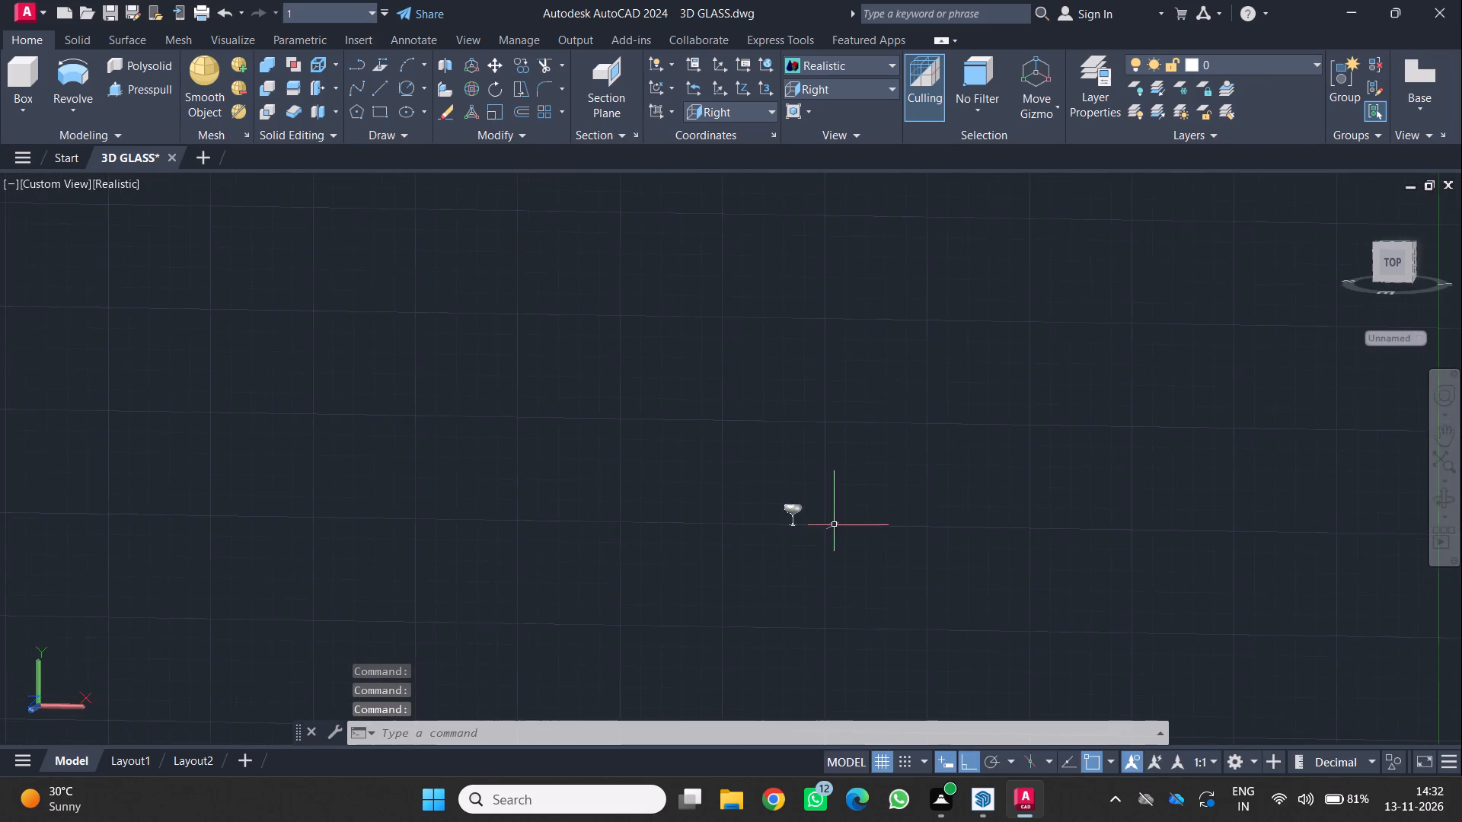
shift+scroll(823, 502, up, 3)
shift+middle_drag(816, 534, 817, 678)
shift+scroll(591, 553, up, 2)
shift+middle_drag(566, 547, 634, 625)
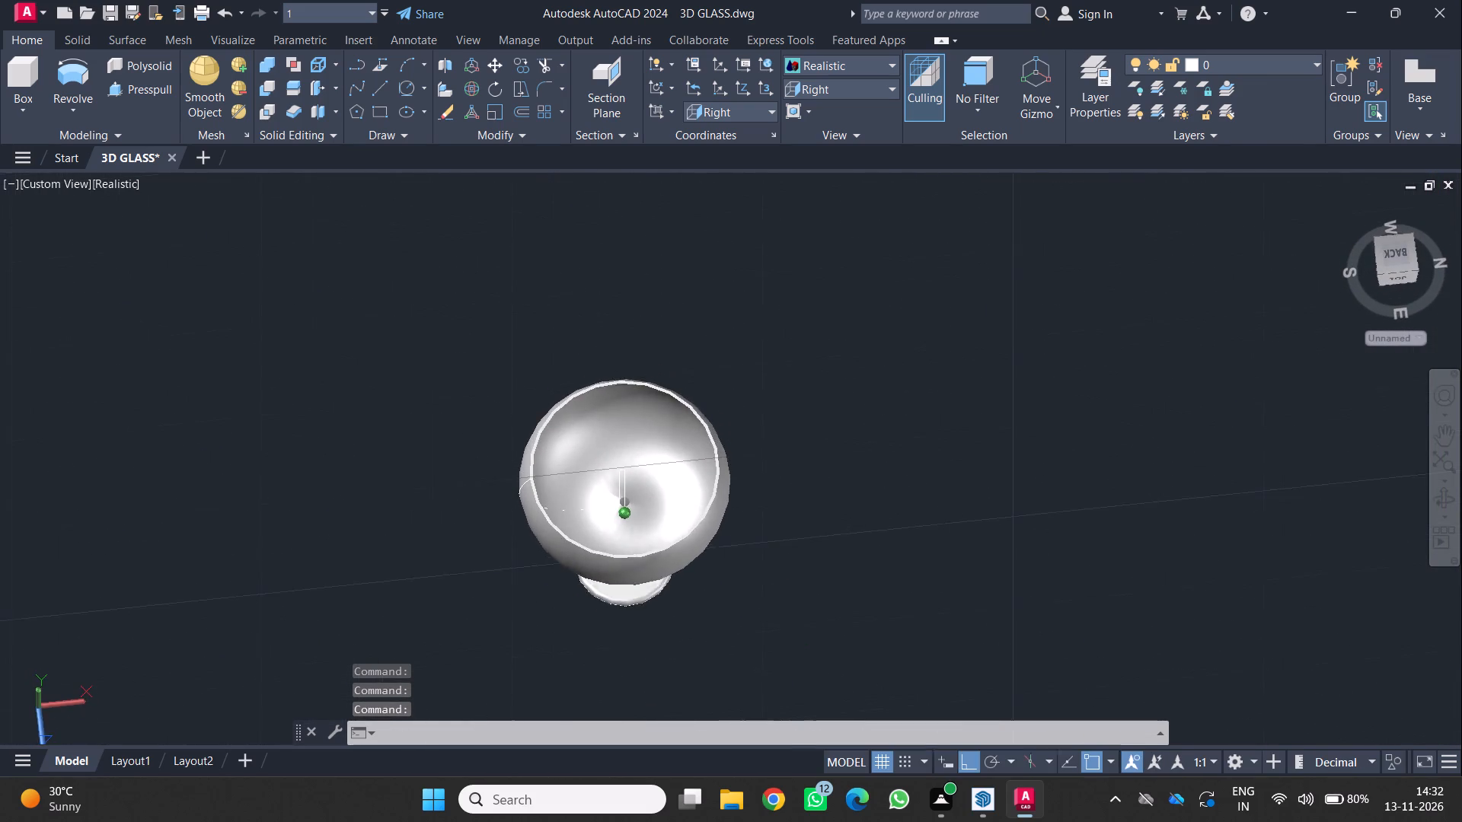
scroll(576, 535, up, 2)
scroll(614, 474, up, 3)
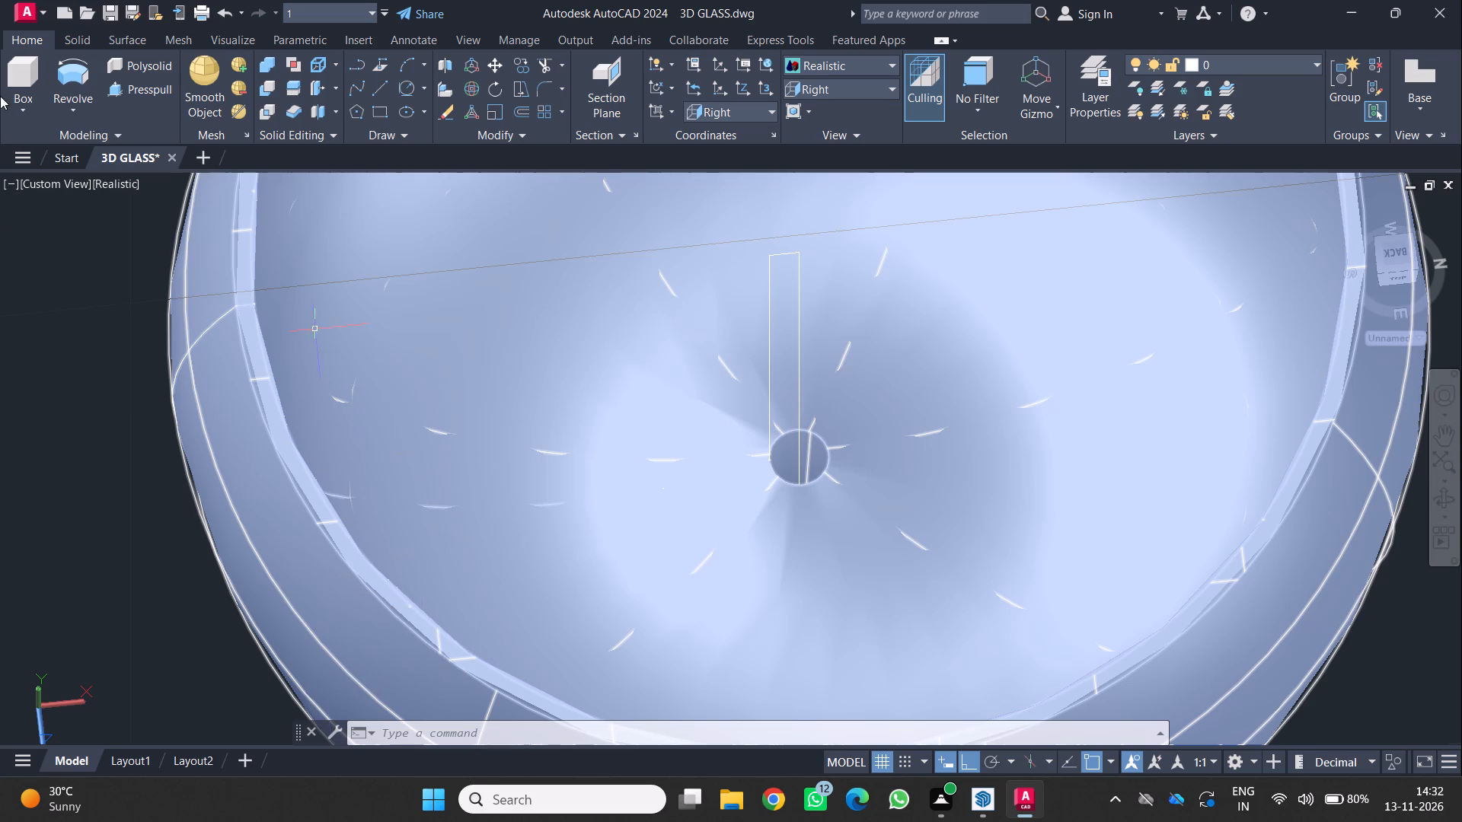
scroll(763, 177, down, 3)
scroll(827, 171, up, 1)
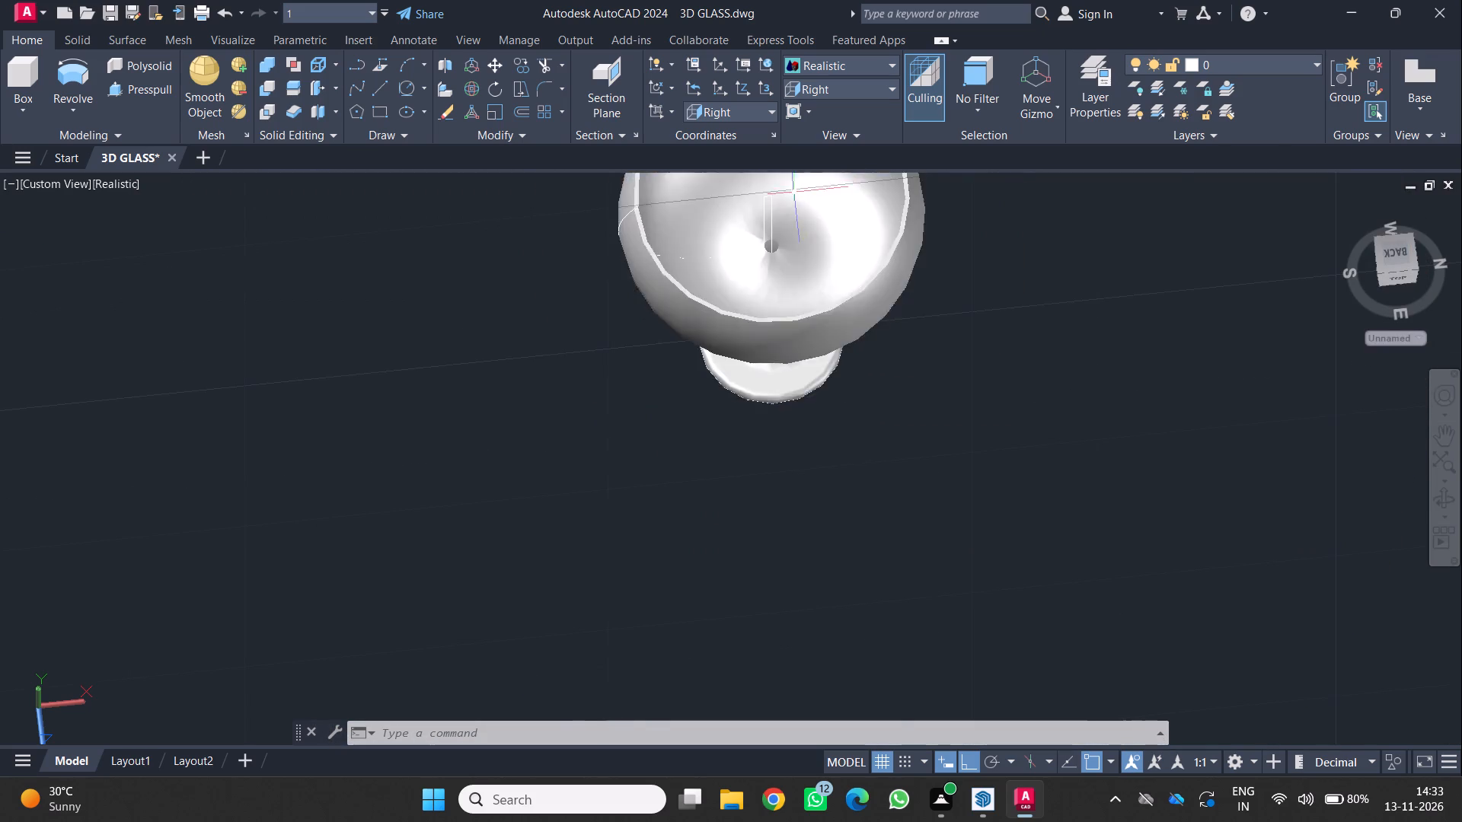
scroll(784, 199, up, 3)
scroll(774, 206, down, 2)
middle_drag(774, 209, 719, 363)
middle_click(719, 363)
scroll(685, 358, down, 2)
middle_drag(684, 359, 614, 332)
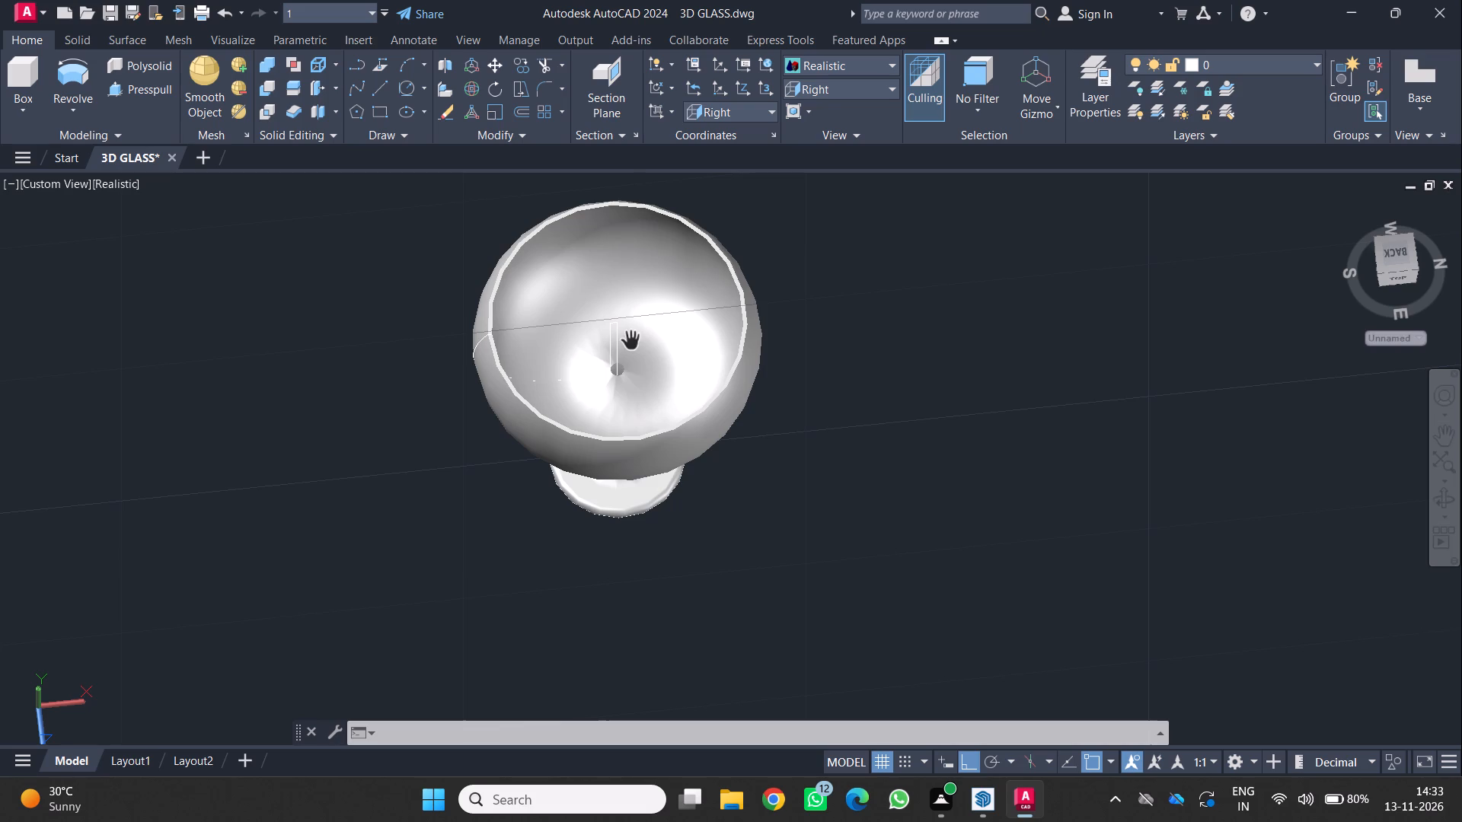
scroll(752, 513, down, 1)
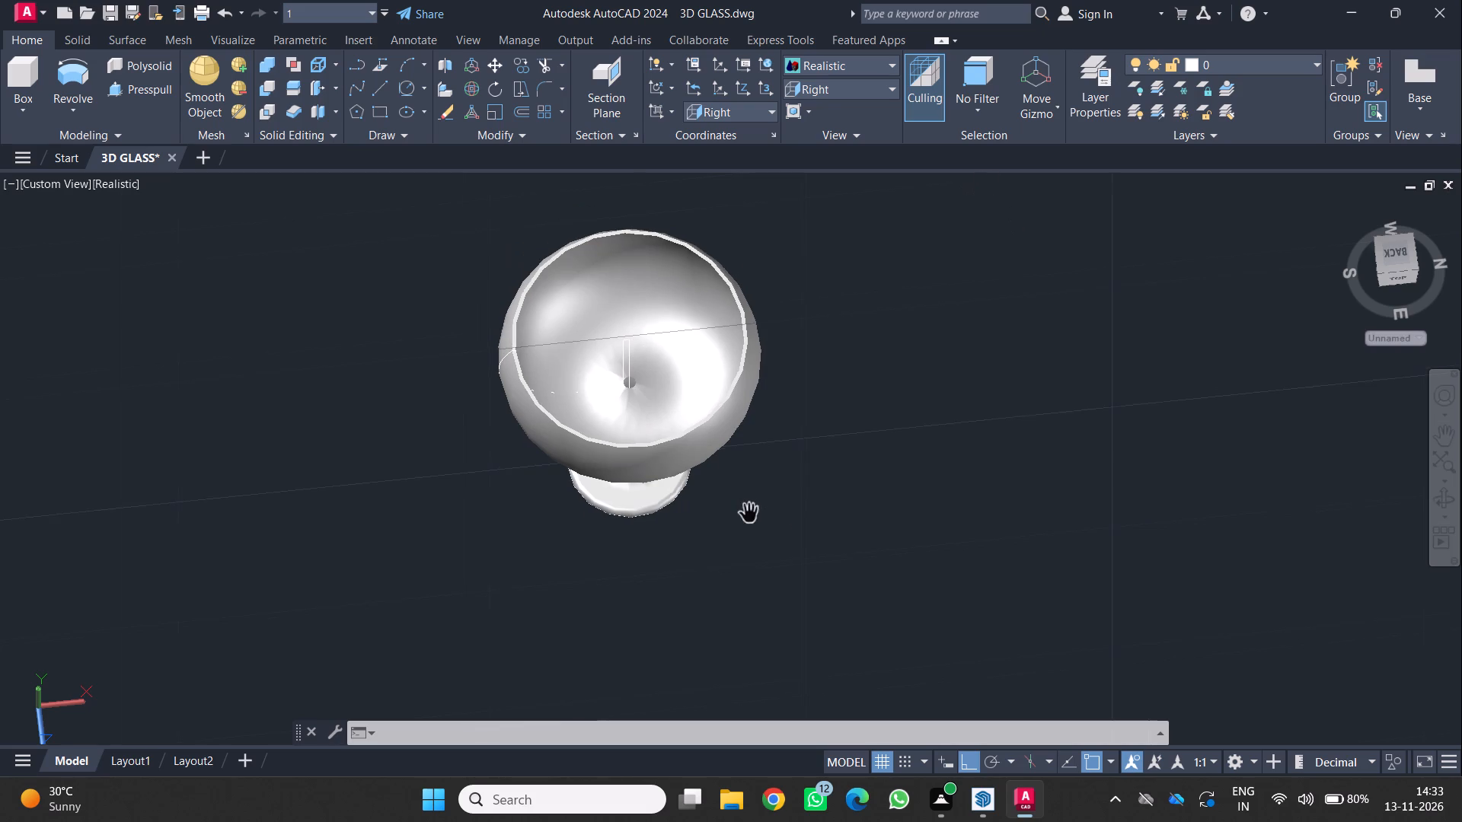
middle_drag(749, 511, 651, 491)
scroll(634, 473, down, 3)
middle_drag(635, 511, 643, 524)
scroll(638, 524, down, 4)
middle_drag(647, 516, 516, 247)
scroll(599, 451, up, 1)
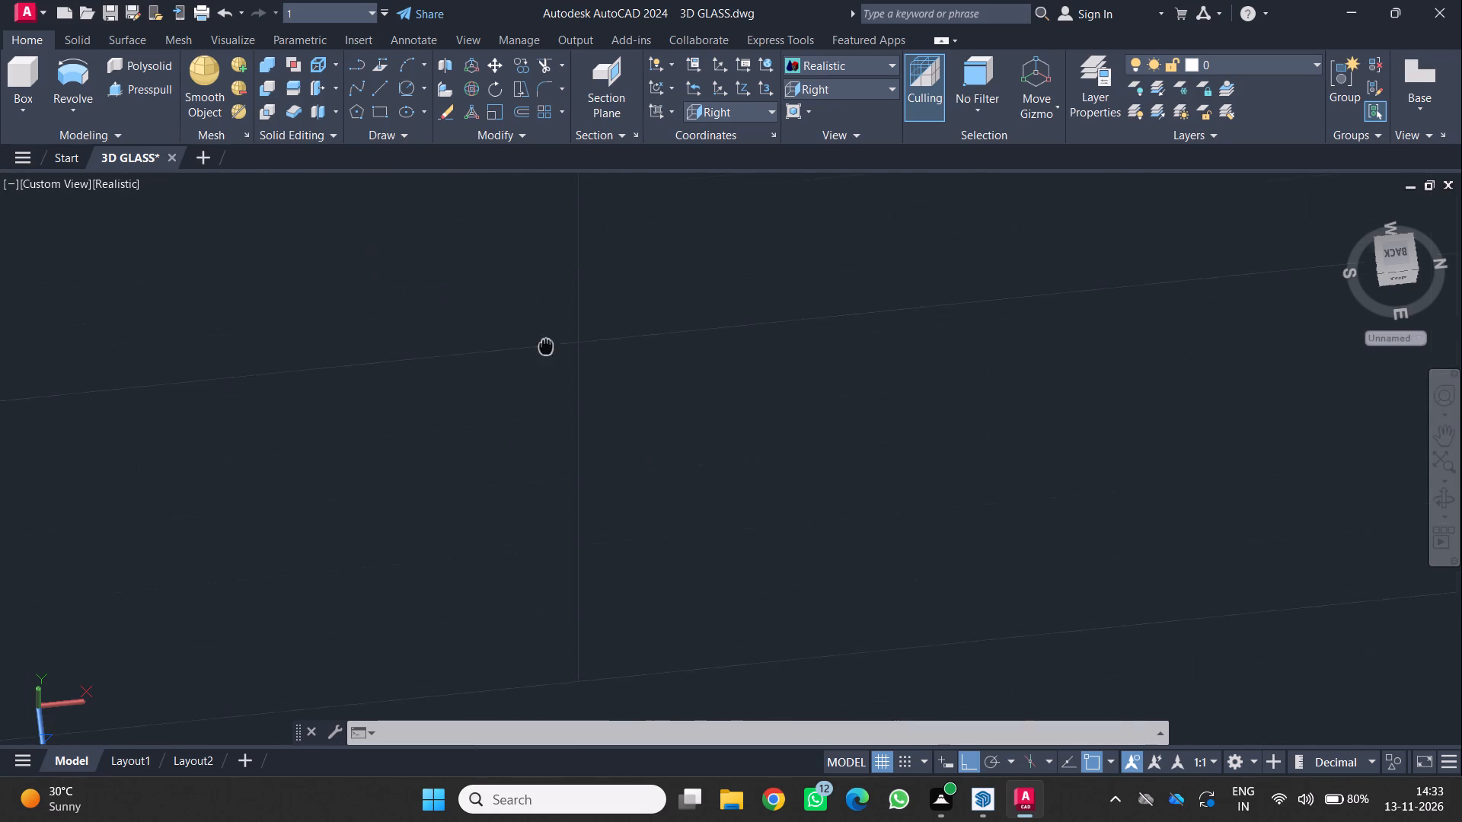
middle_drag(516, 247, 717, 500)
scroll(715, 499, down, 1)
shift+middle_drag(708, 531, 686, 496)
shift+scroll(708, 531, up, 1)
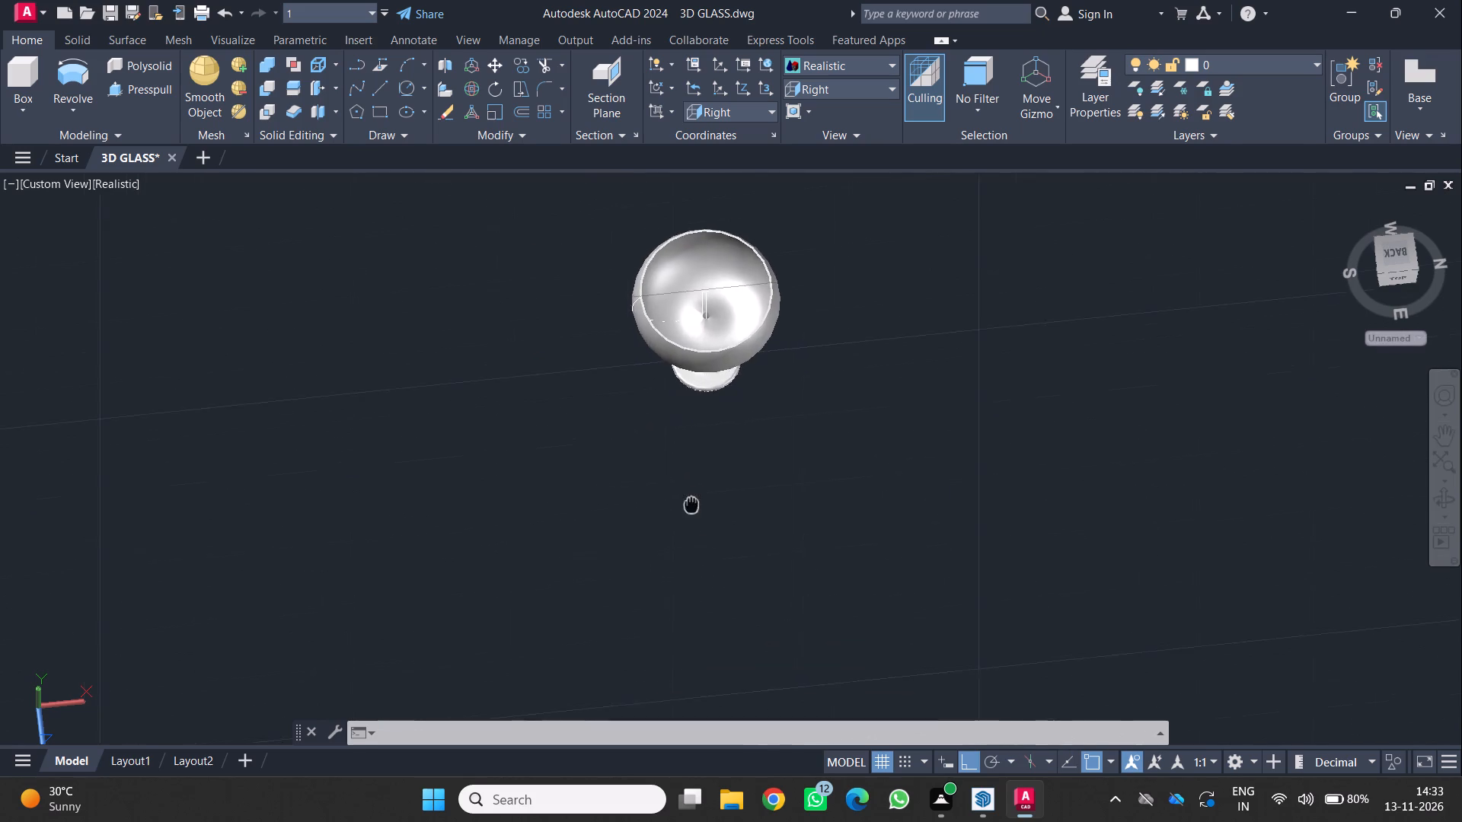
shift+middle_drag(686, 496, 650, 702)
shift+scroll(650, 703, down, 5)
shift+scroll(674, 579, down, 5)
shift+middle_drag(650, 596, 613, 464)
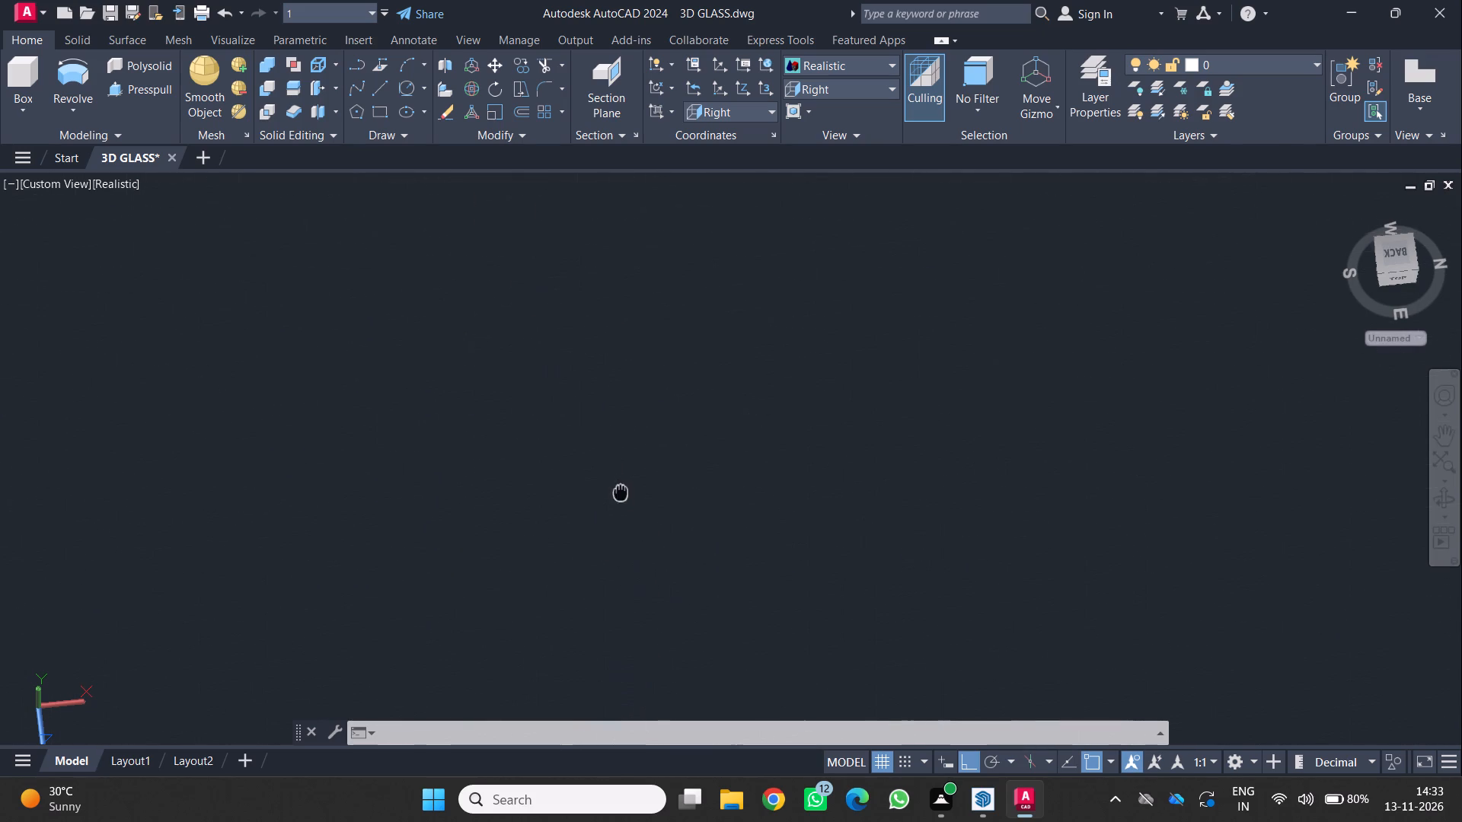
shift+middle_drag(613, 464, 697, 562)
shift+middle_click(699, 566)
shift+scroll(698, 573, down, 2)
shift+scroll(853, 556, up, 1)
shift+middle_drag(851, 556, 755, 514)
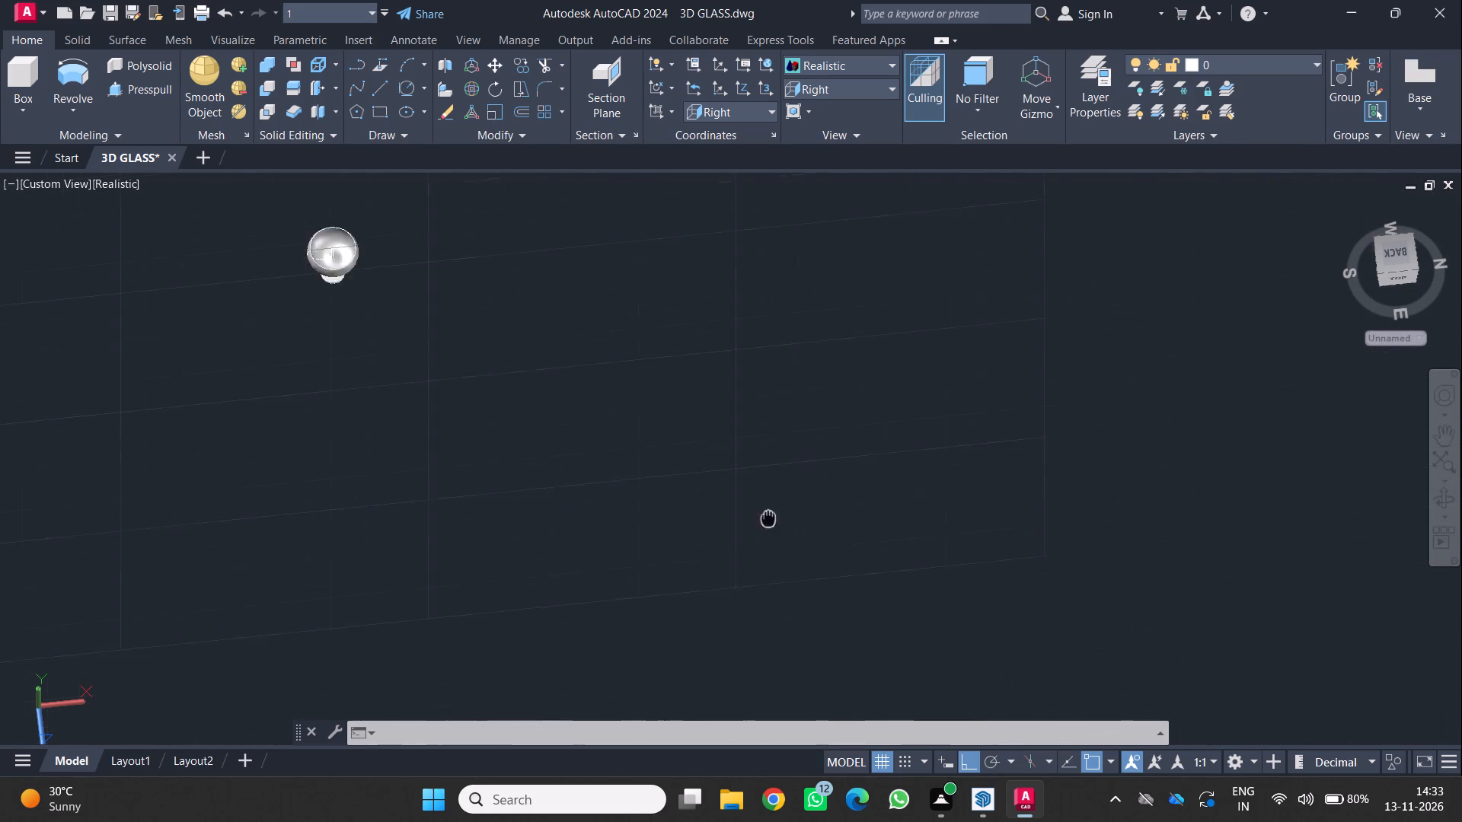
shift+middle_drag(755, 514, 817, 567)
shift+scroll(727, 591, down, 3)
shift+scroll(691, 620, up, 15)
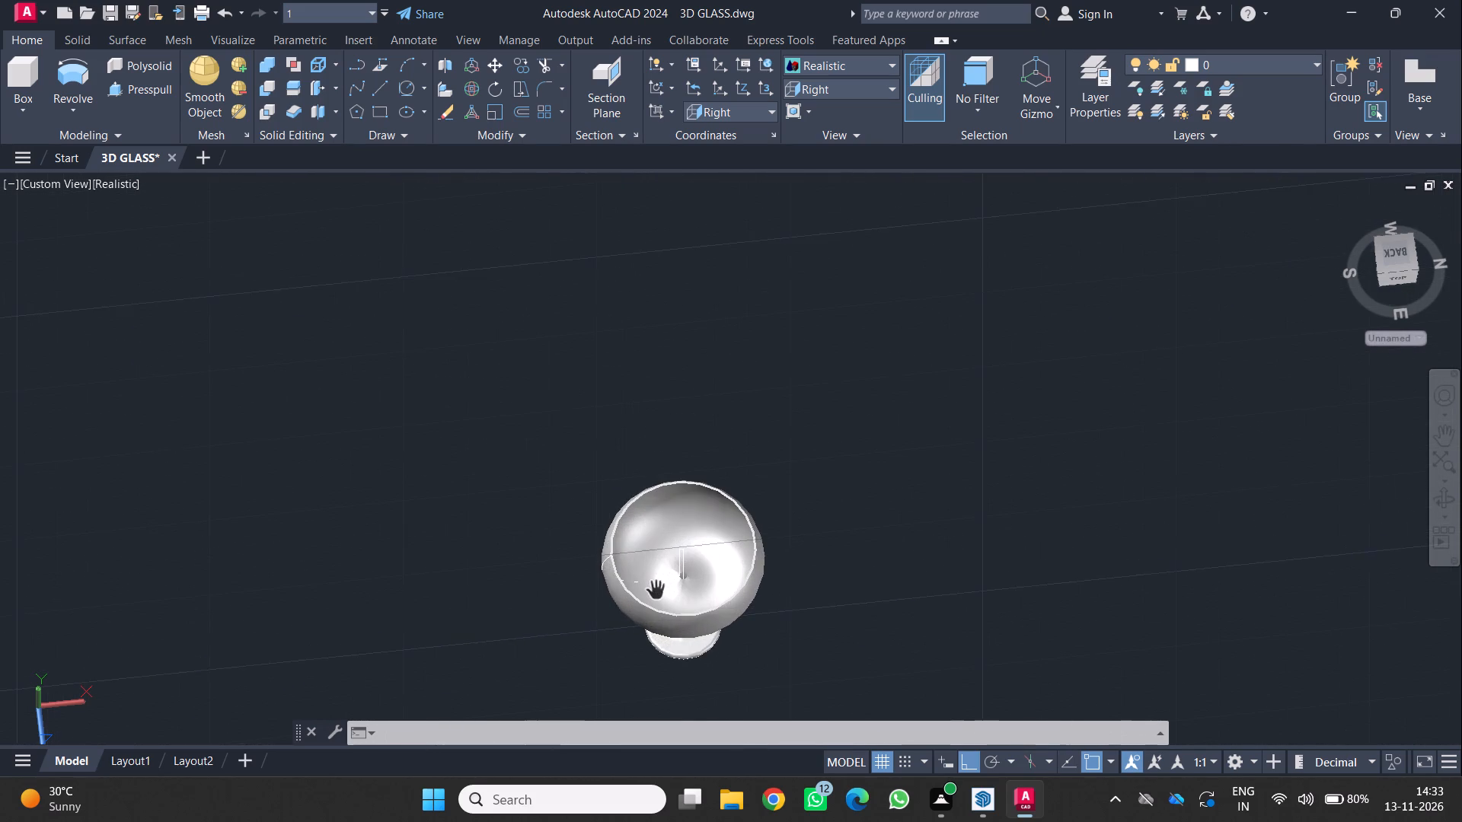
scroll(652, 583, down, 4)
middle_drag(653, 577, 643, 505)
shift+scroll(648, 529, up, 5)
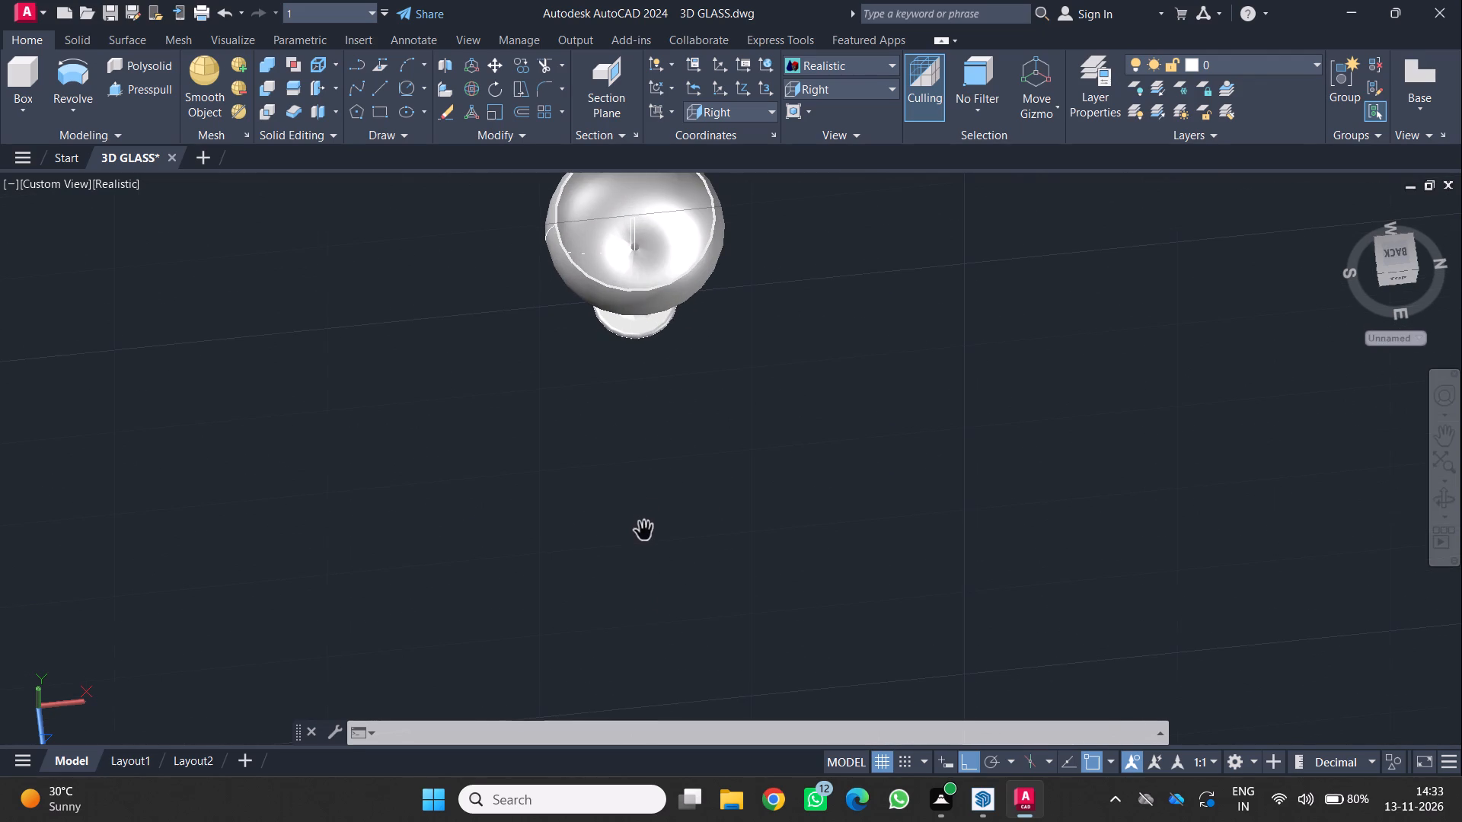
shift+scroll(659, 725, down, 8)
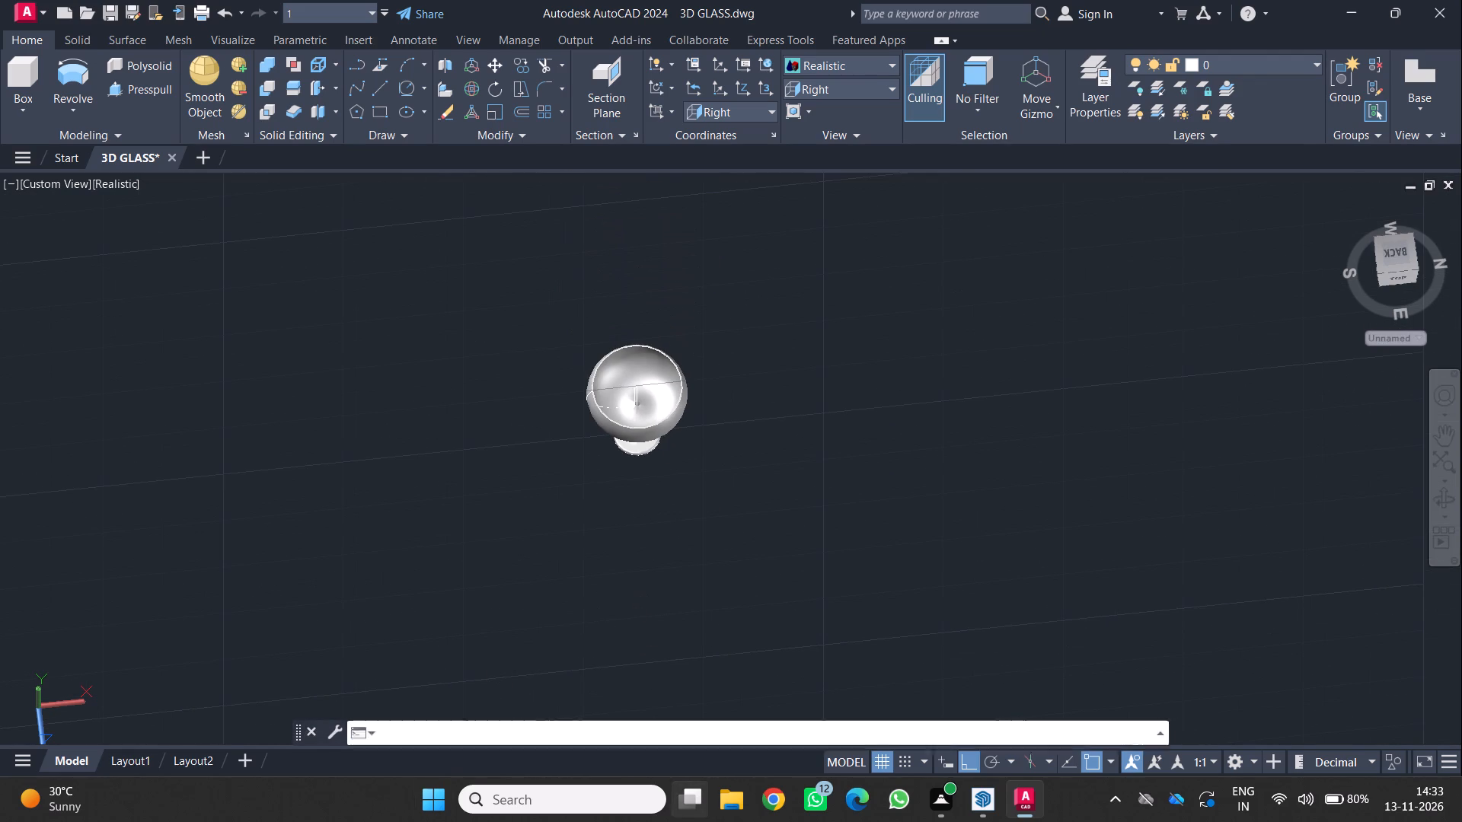
Select the whole glass with its leftover profile lines and orbit to a side view.
key(space)
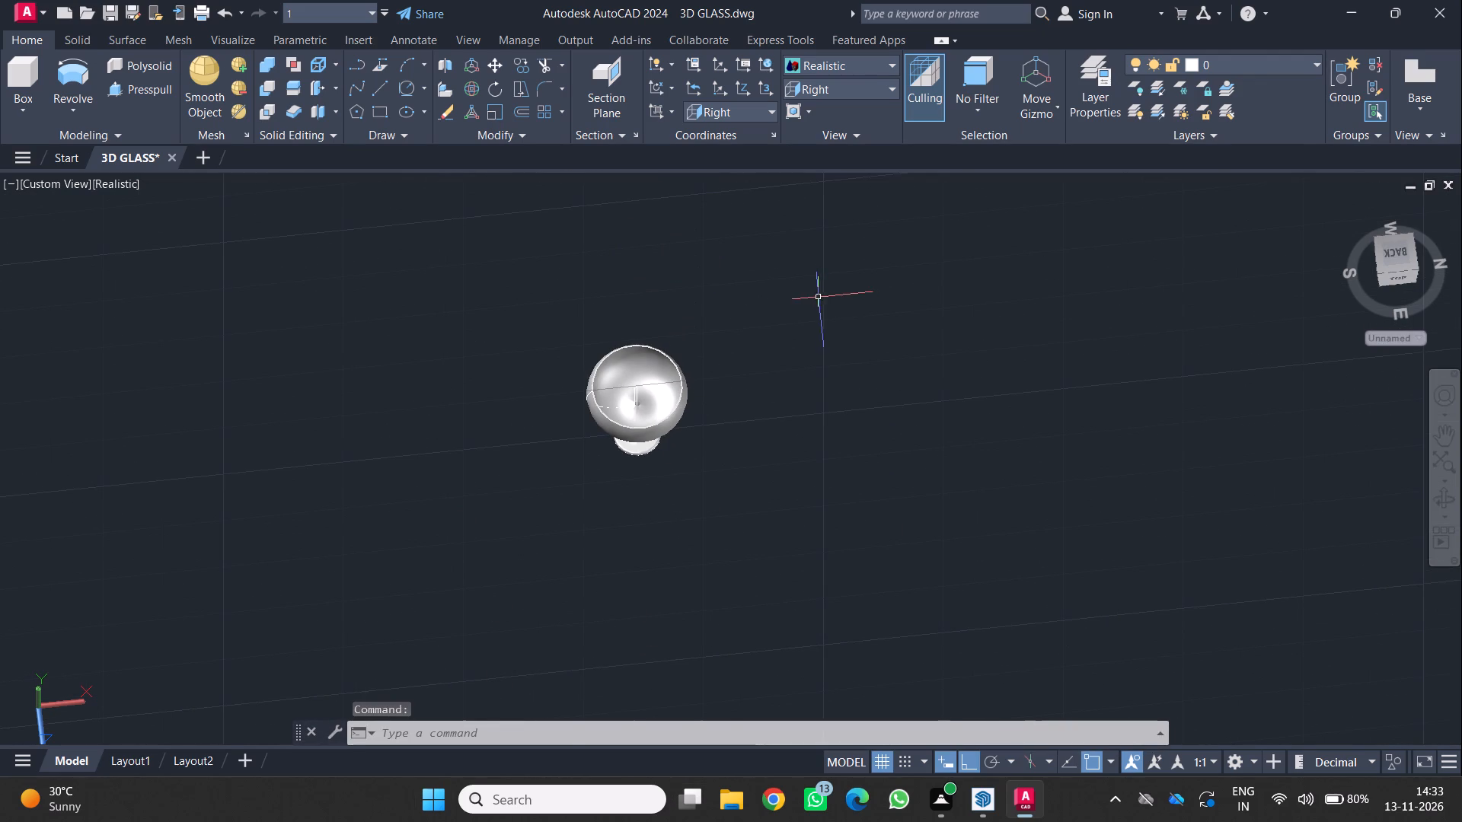
click(808, 288)
click(531, 565)
shift+middle_drag(707, 496, 666, 352)
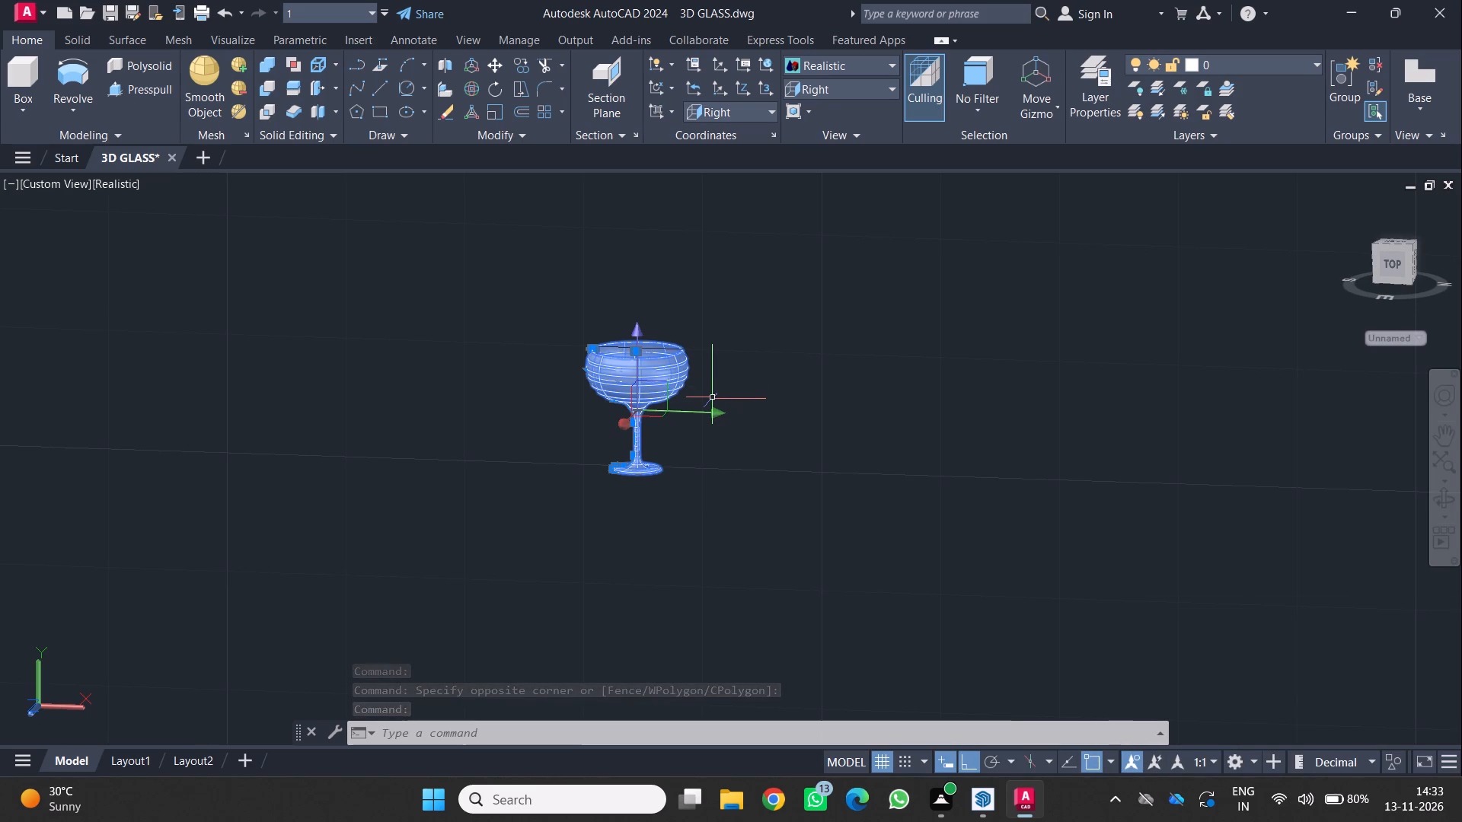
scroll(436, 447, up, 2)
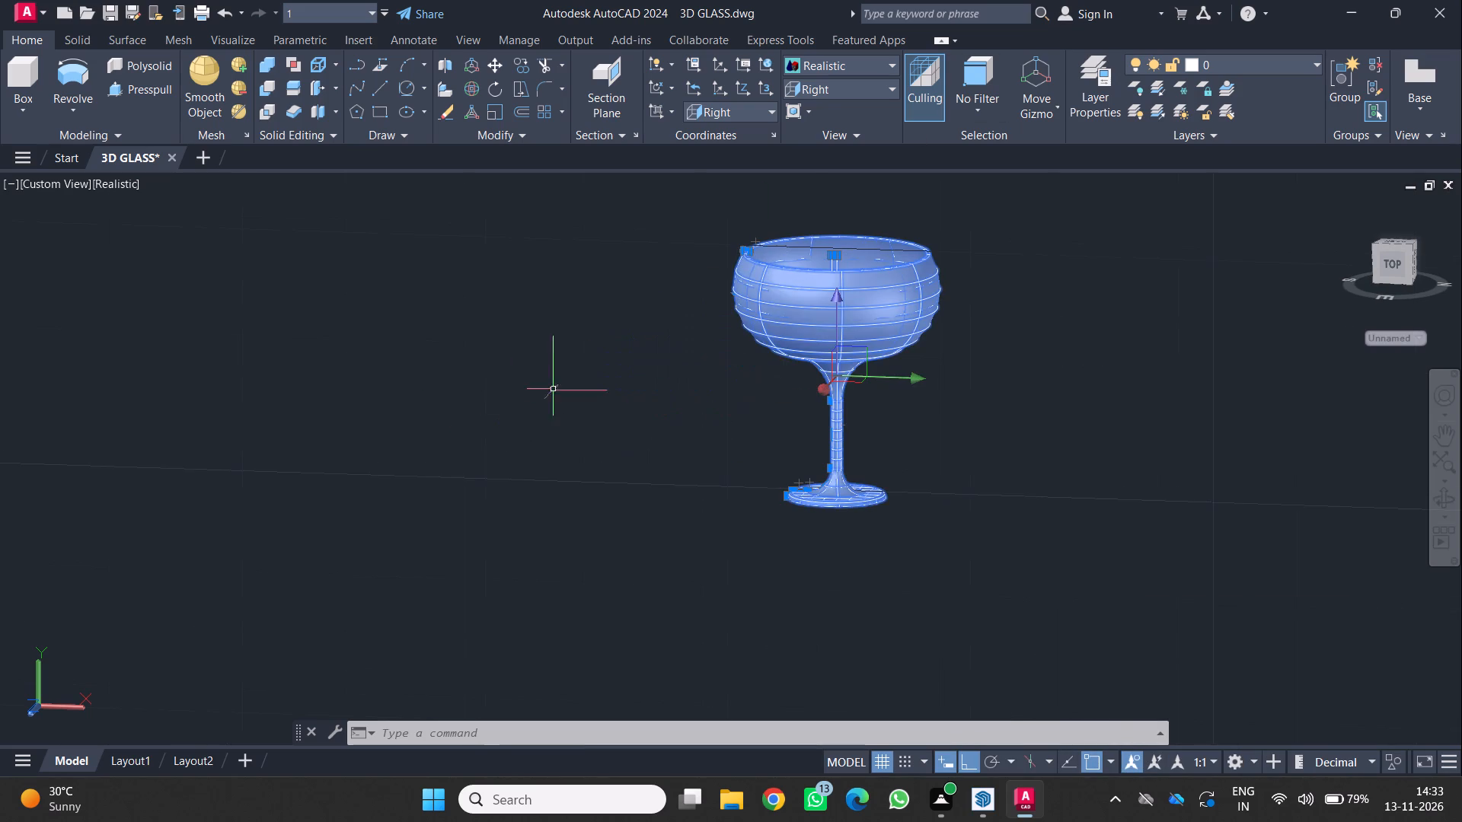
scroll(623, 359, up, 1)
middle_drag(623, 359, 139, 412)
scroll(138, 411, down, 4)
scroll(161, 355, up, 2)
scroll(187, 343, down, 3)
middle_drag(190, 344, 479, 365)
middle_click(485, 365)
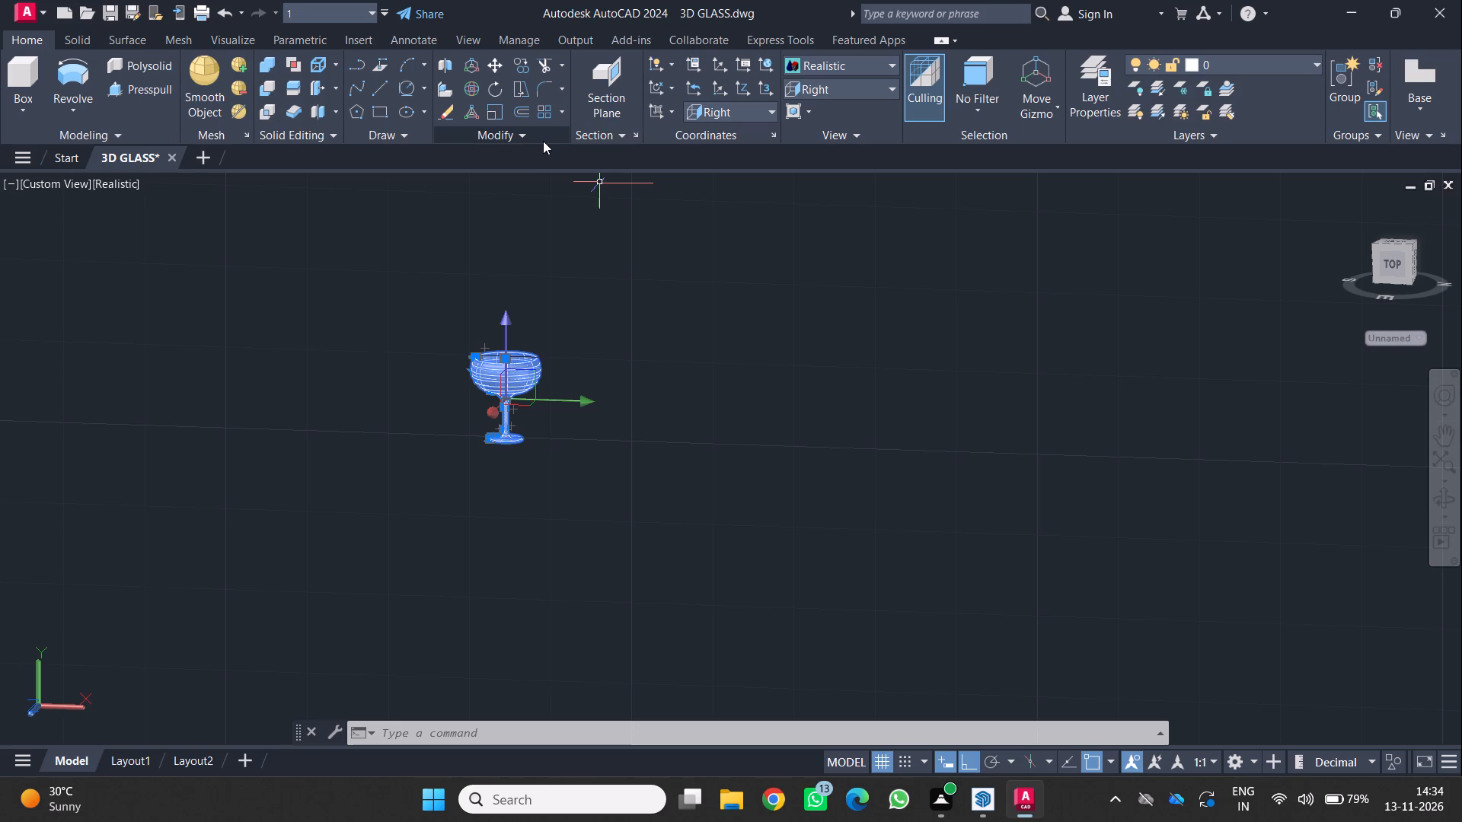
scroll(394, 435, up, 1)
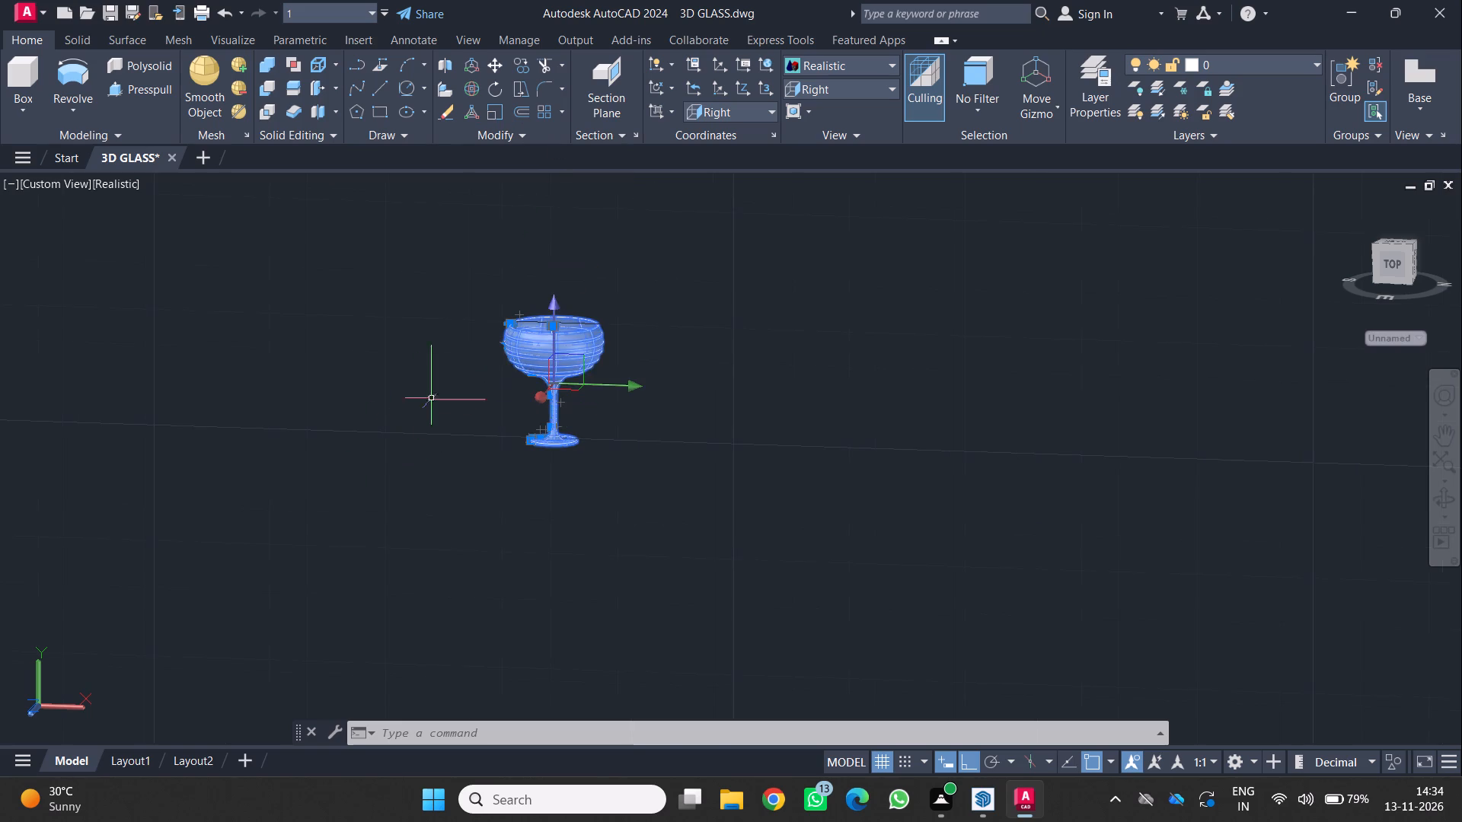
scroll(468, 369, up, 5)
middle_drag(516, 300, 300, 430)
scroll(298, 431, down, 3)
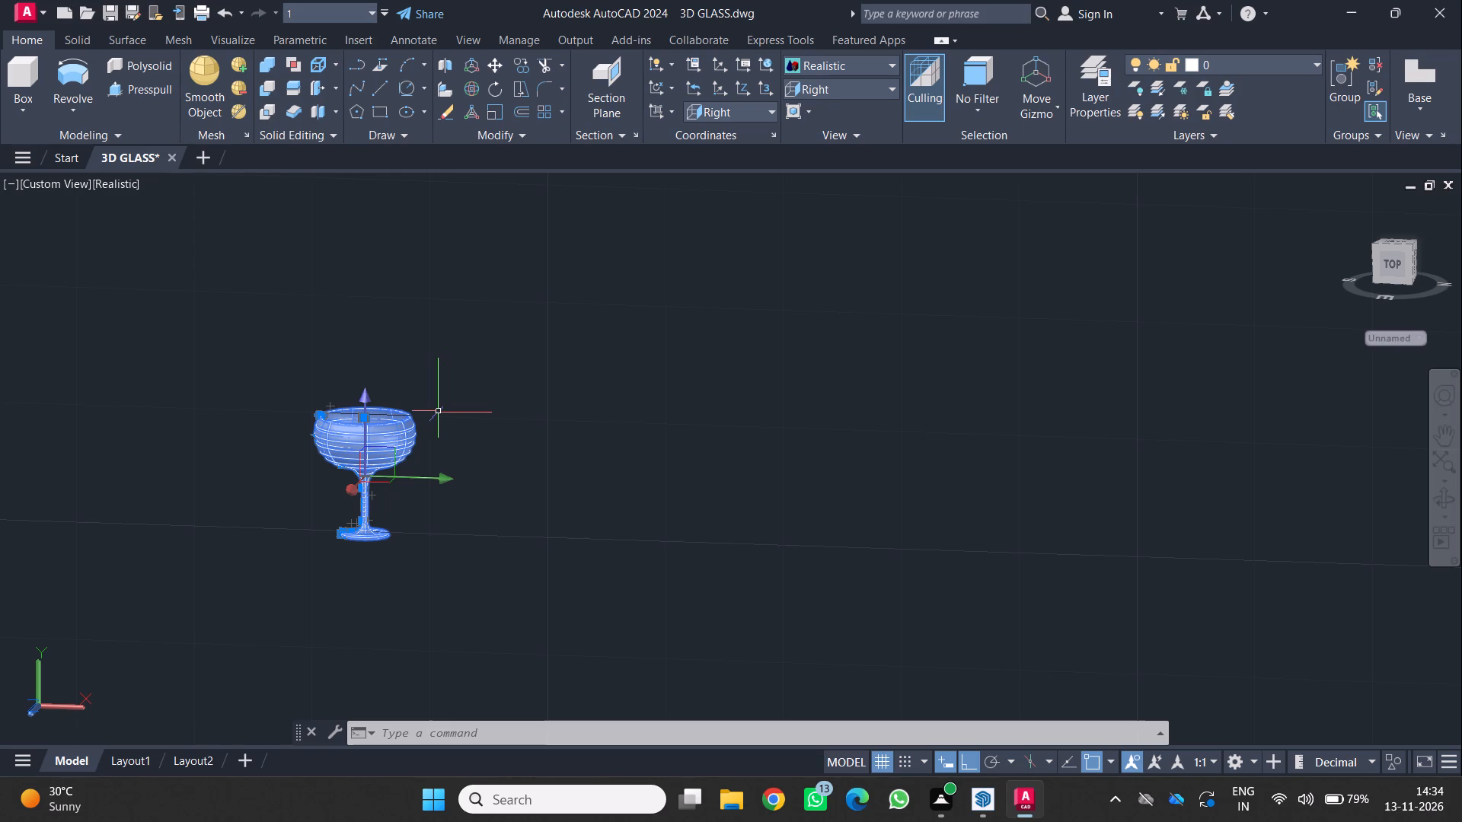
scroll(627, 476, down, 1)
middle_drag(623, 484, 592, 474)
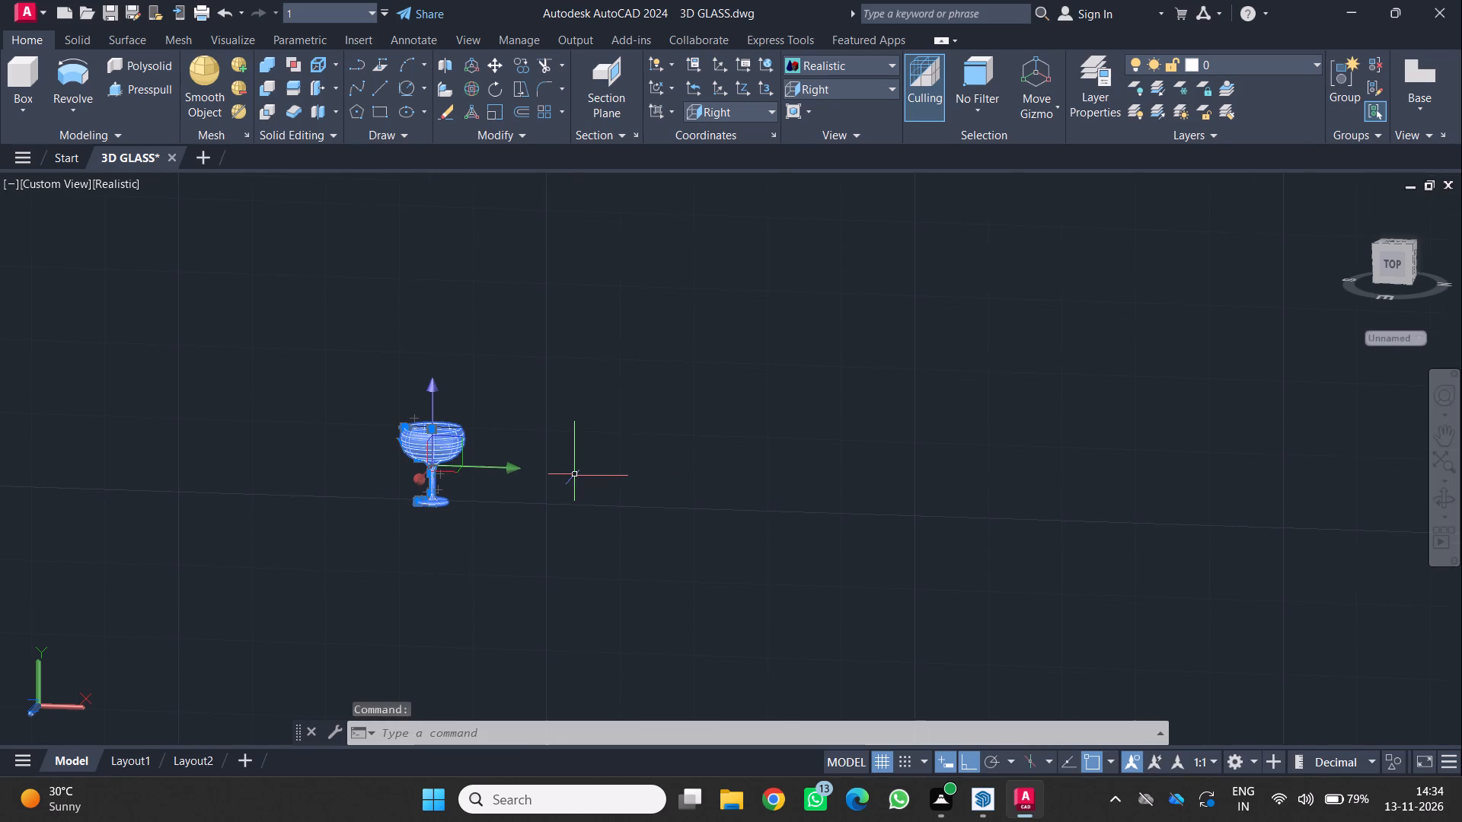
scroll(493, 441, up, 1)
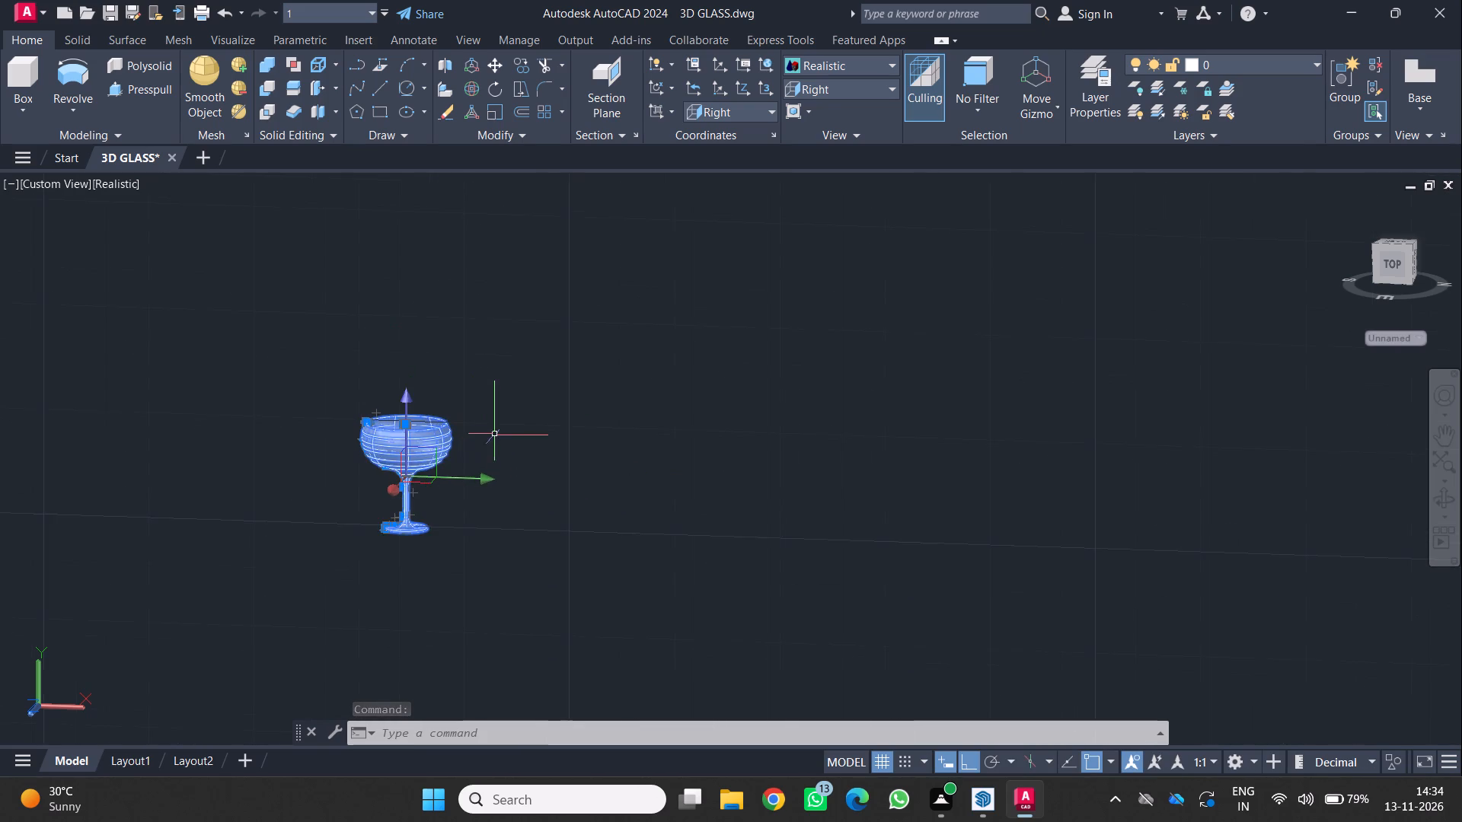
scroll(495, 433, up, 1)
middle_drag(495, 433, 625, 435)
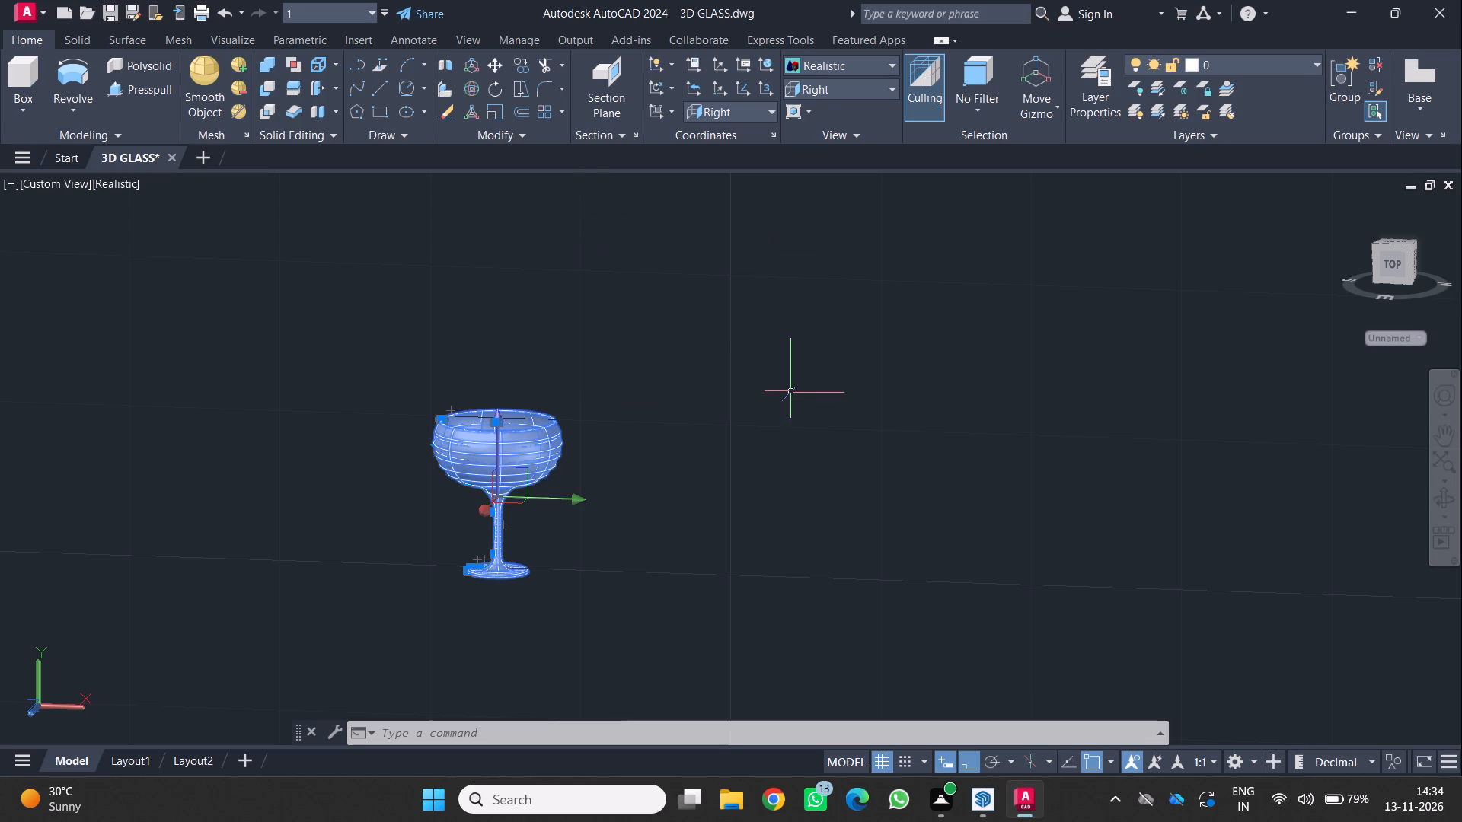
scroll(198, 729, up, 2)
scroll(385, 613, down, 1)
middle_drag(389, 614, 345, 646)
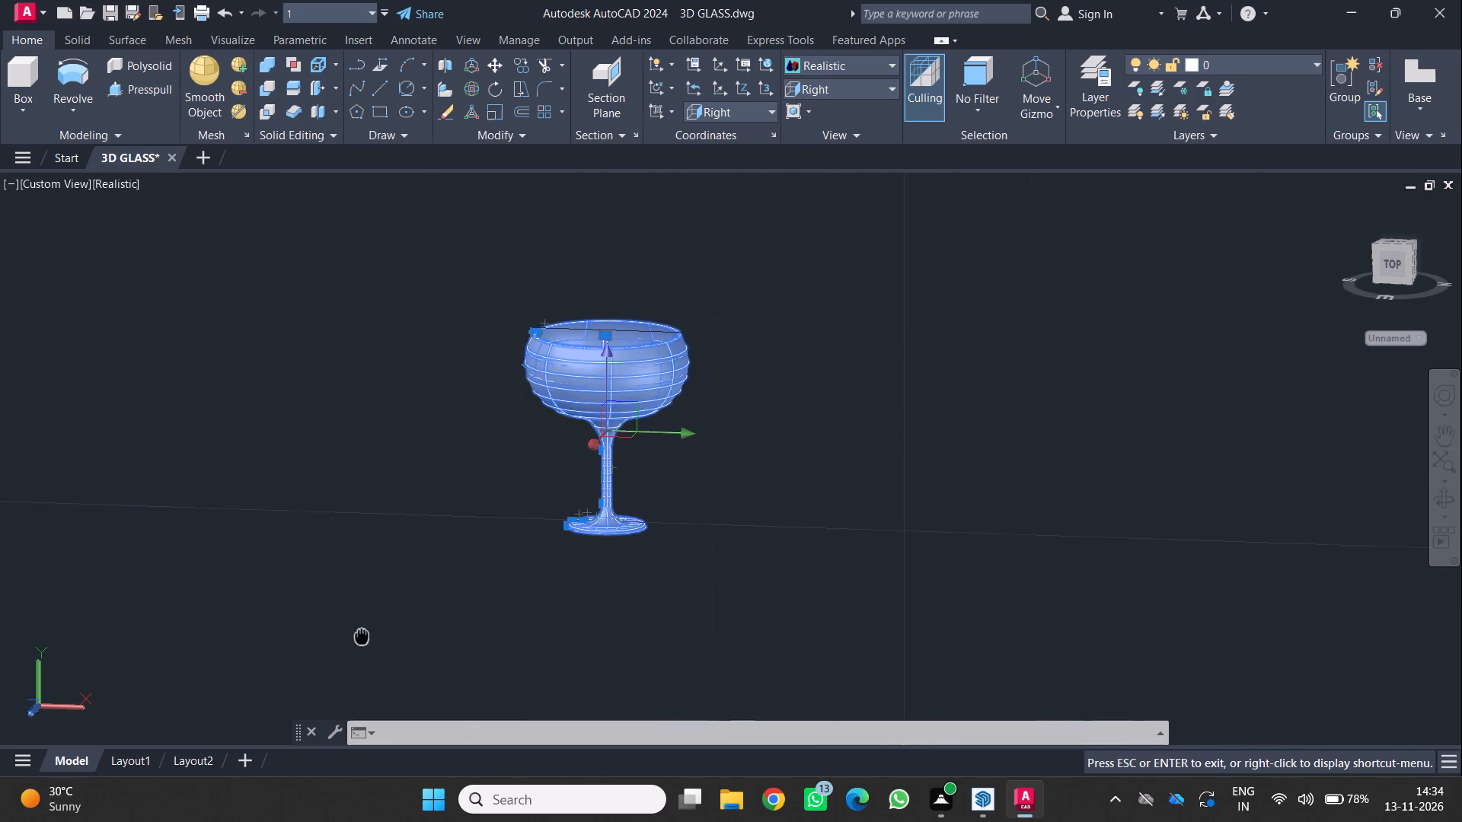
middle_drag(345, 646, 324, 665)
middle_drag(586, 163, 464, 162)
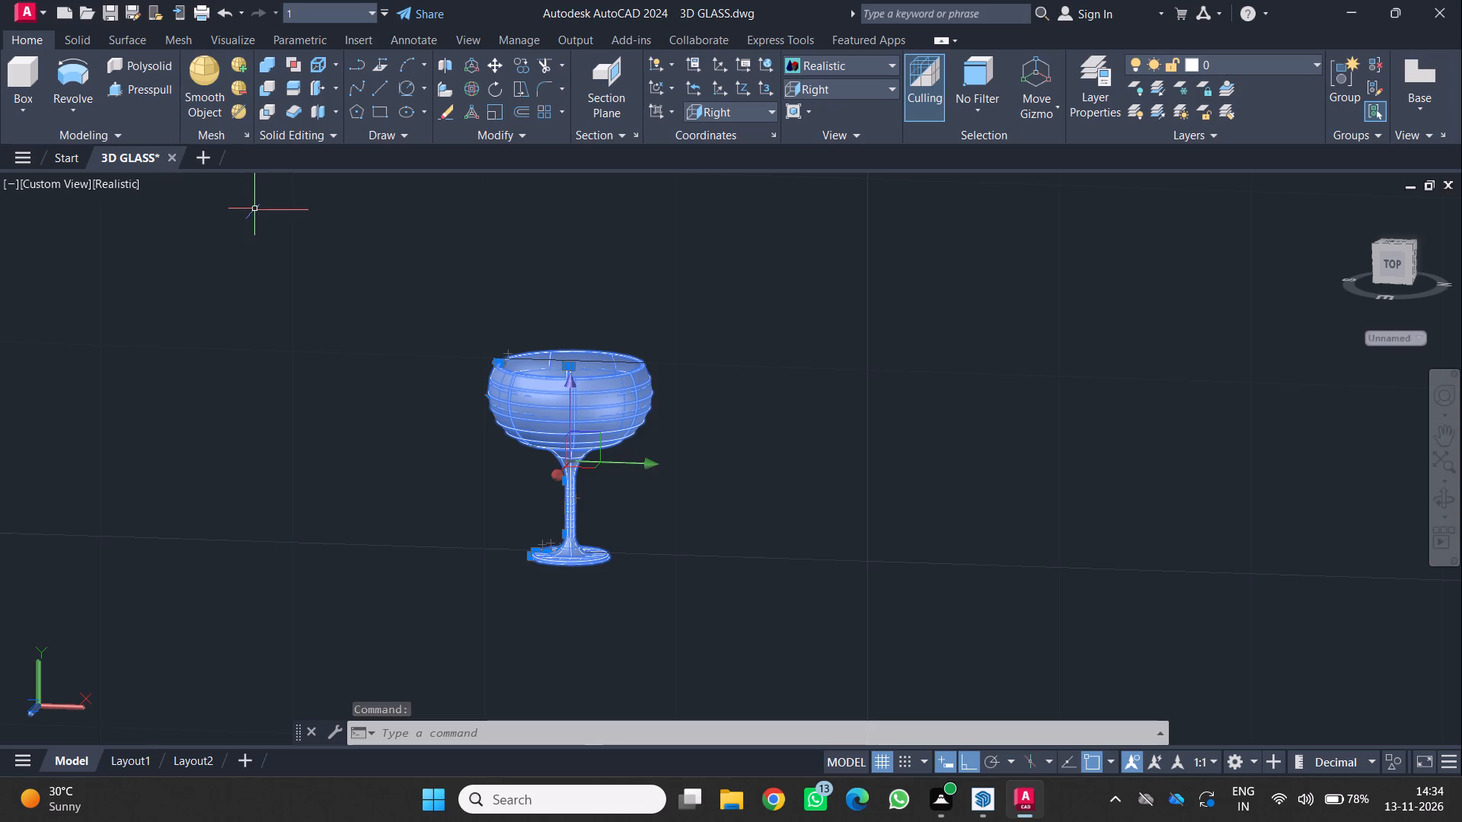
Draw a vertical line 10 units long in the empty space beside the glass.
key(l)
key(Return)
middle_drag(742, 550, 600, 536)
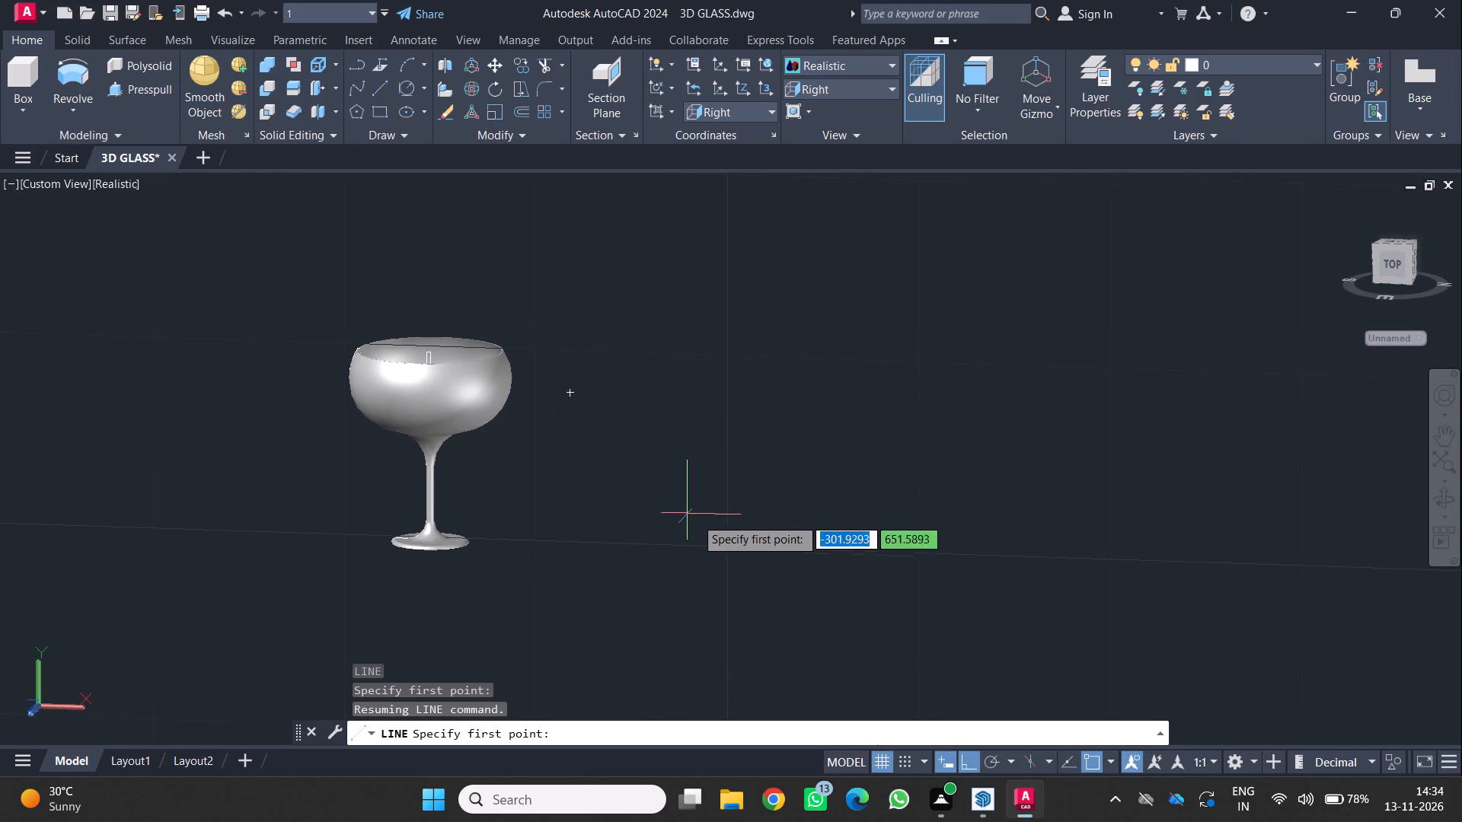
click(791, 542)
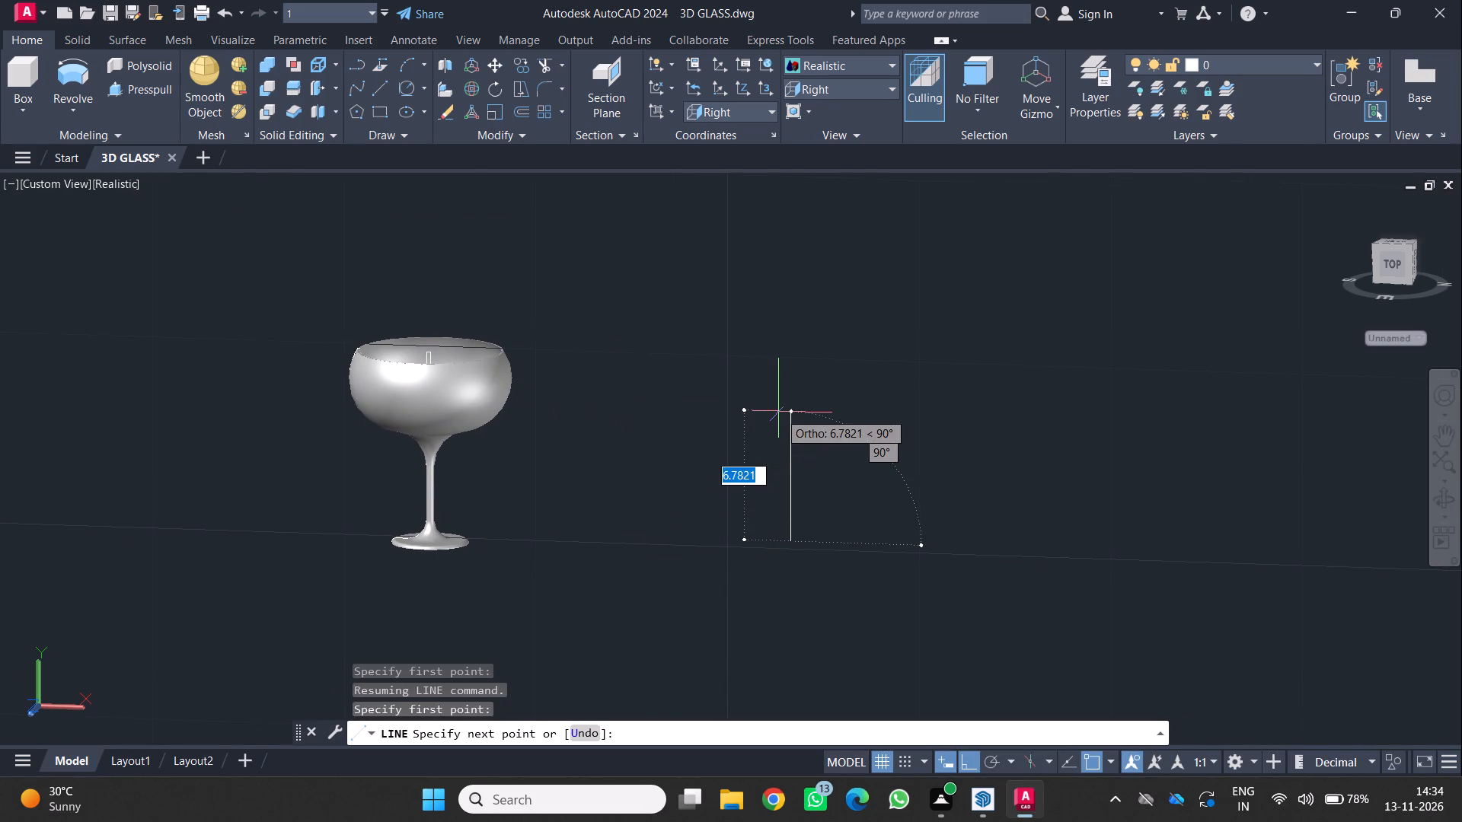
text(10)
key(Return)
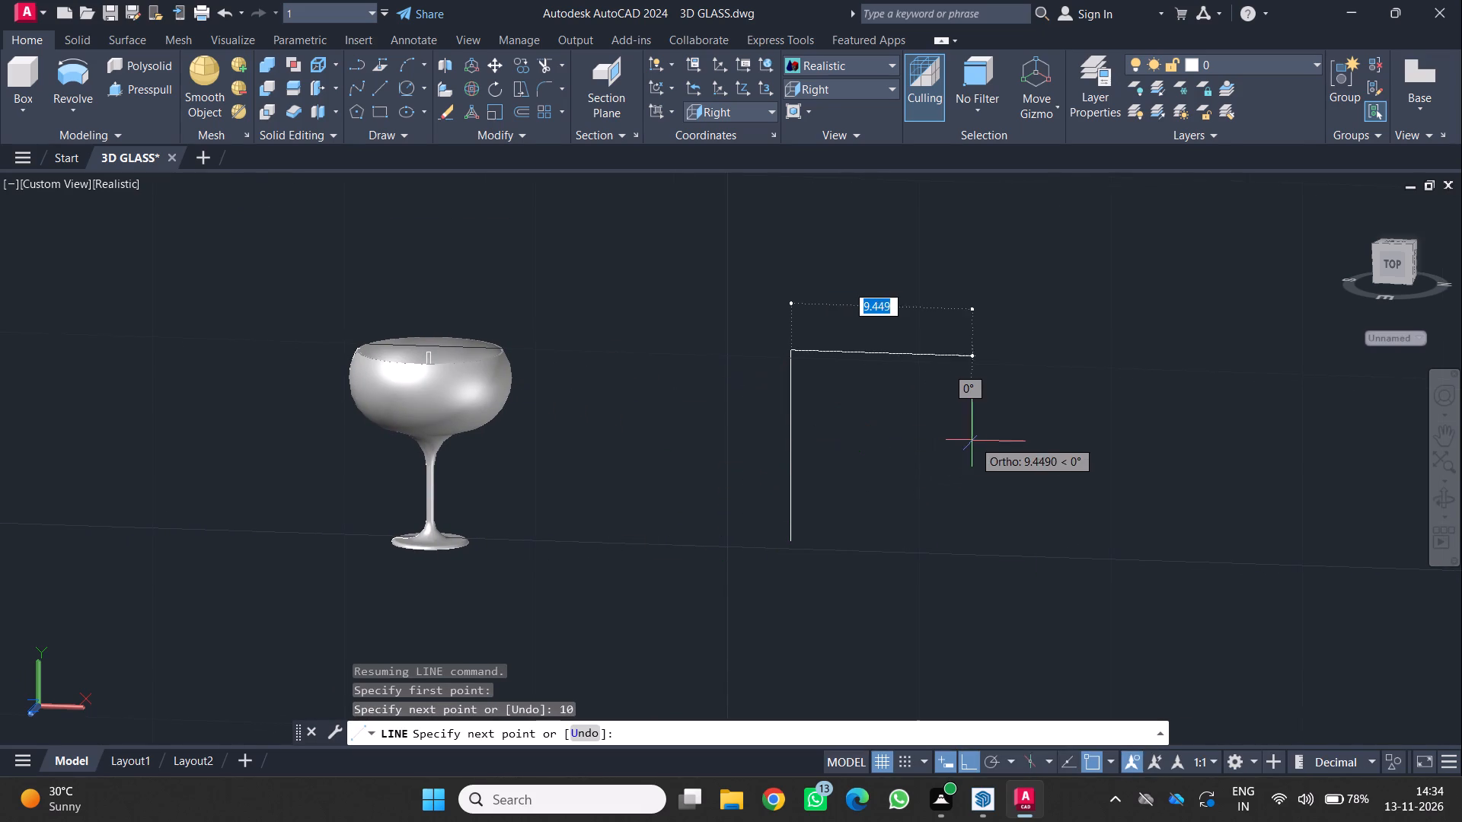
key(space)
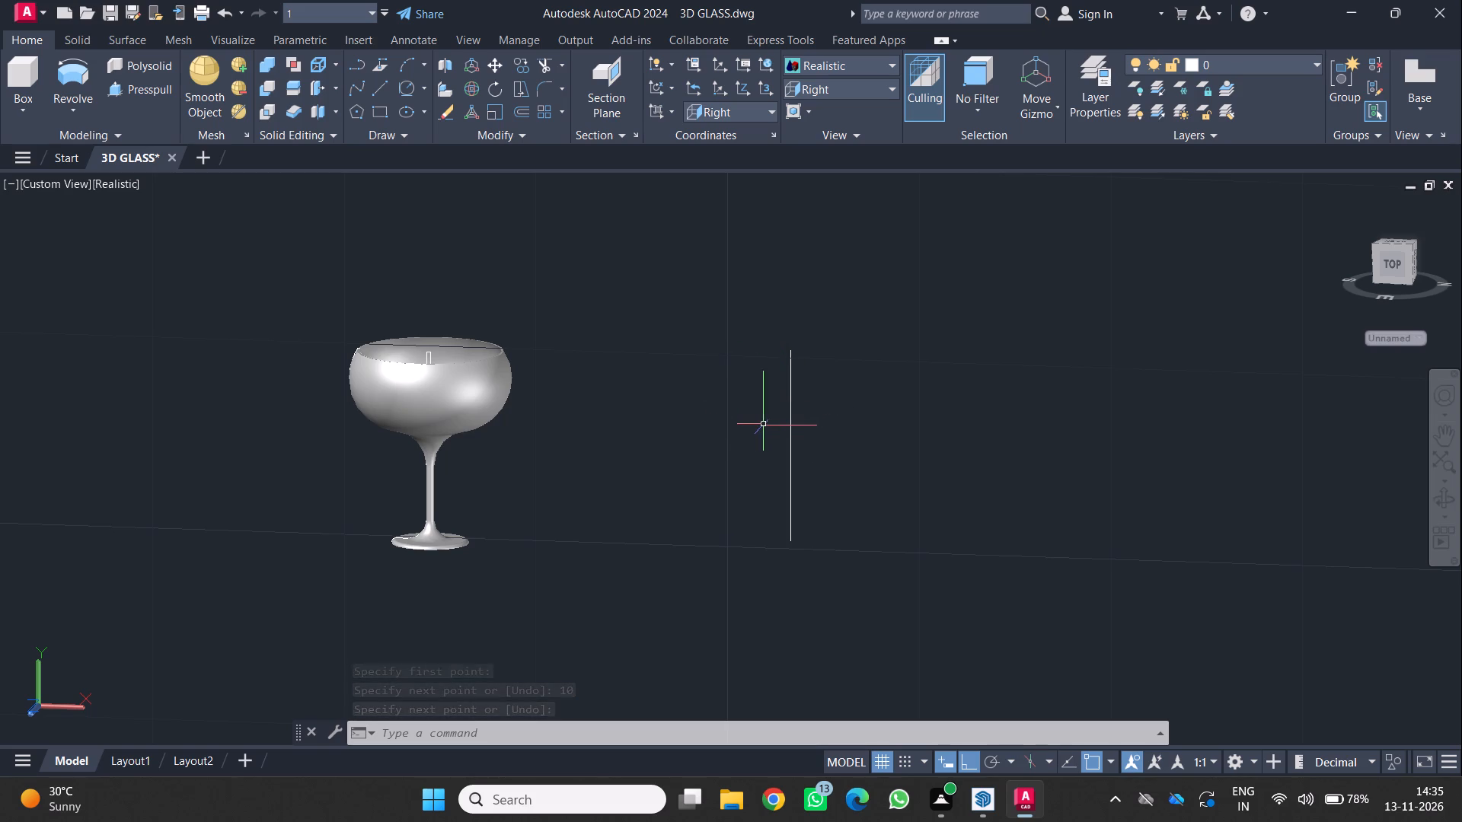
Offset the vertical line by 0.2 units to the side away from the glass.
click(791, 441)
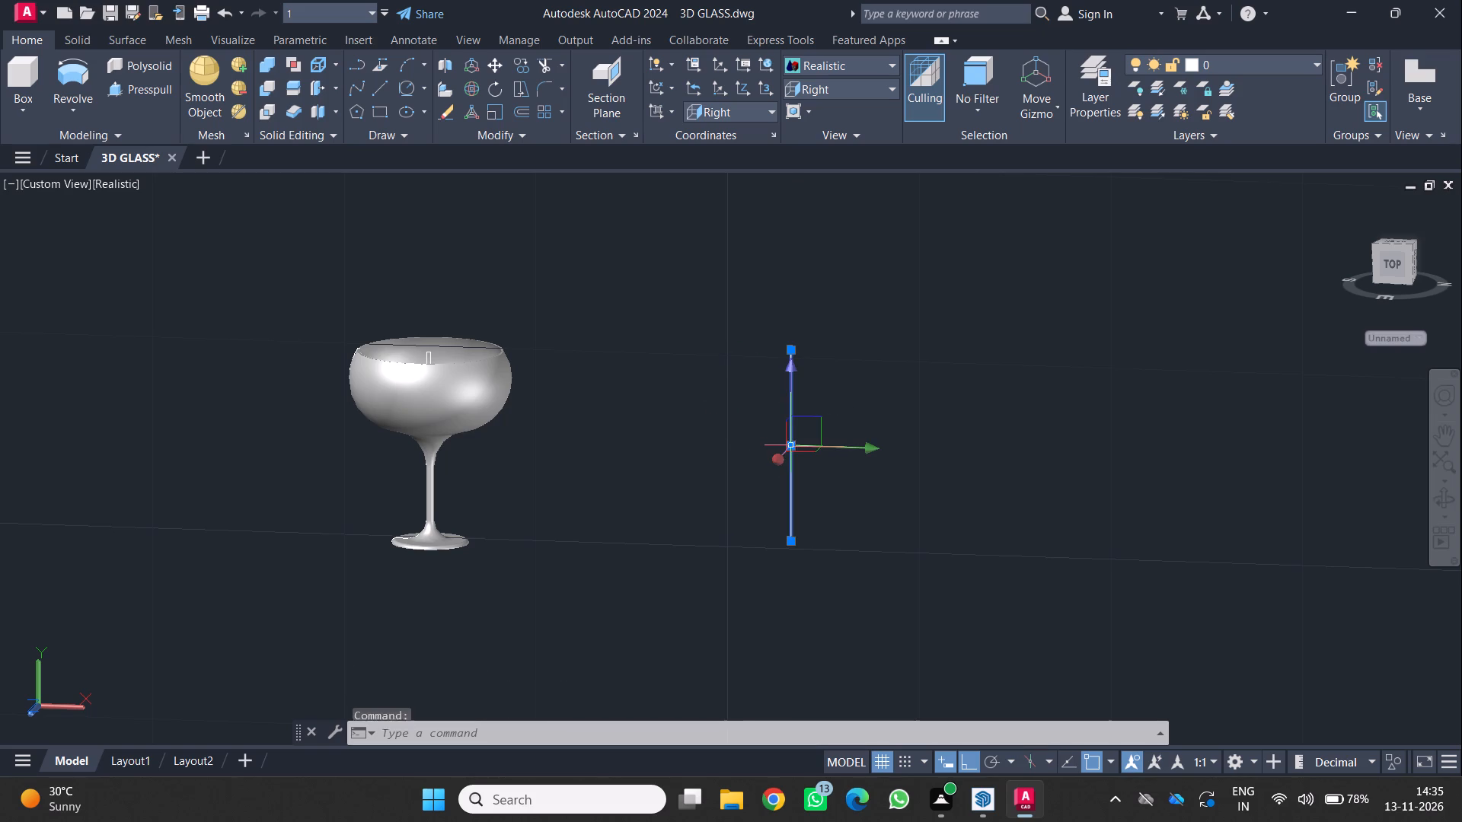
key(o)
key(Return)
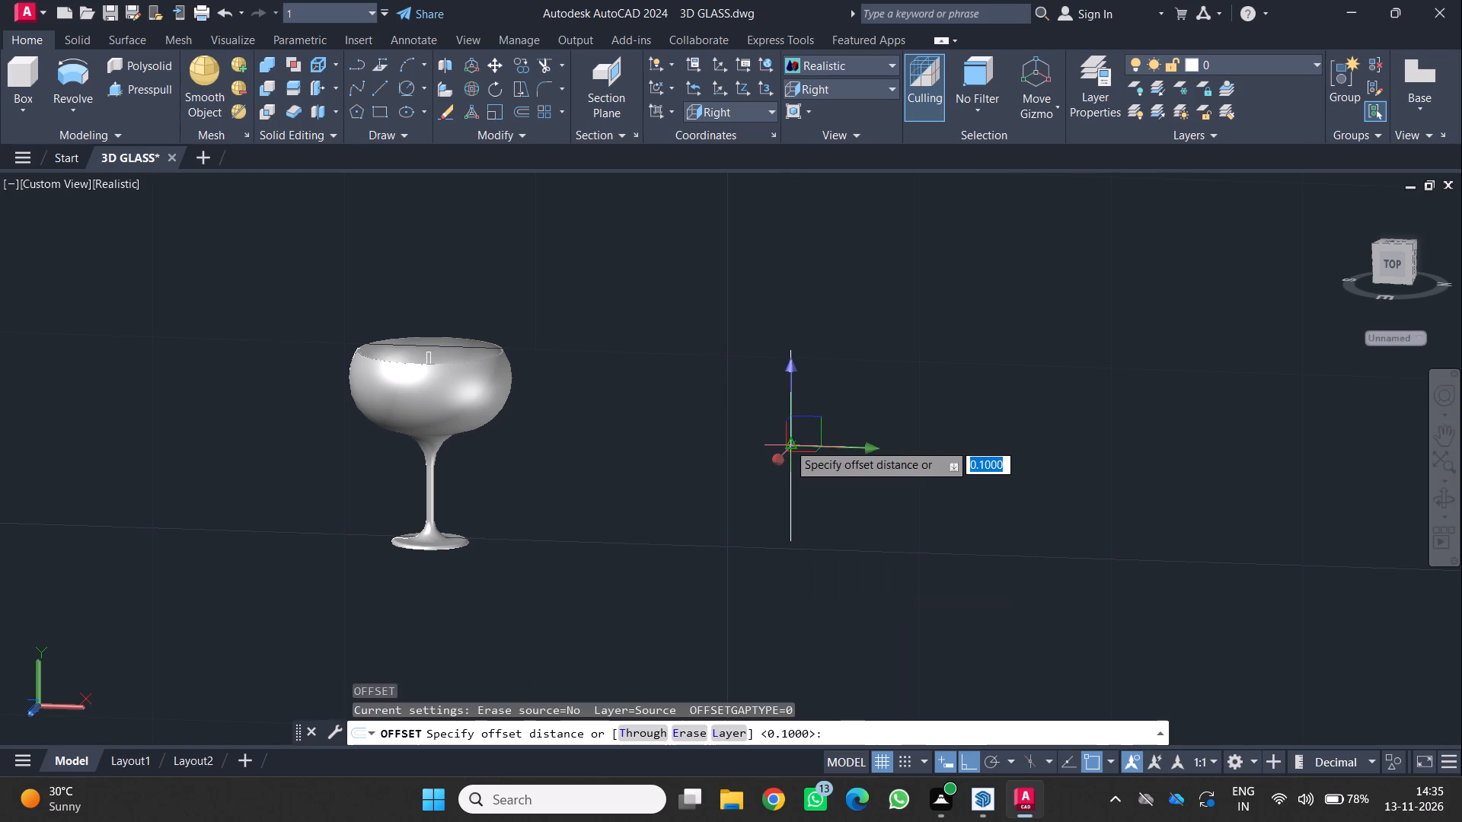
text(0.)
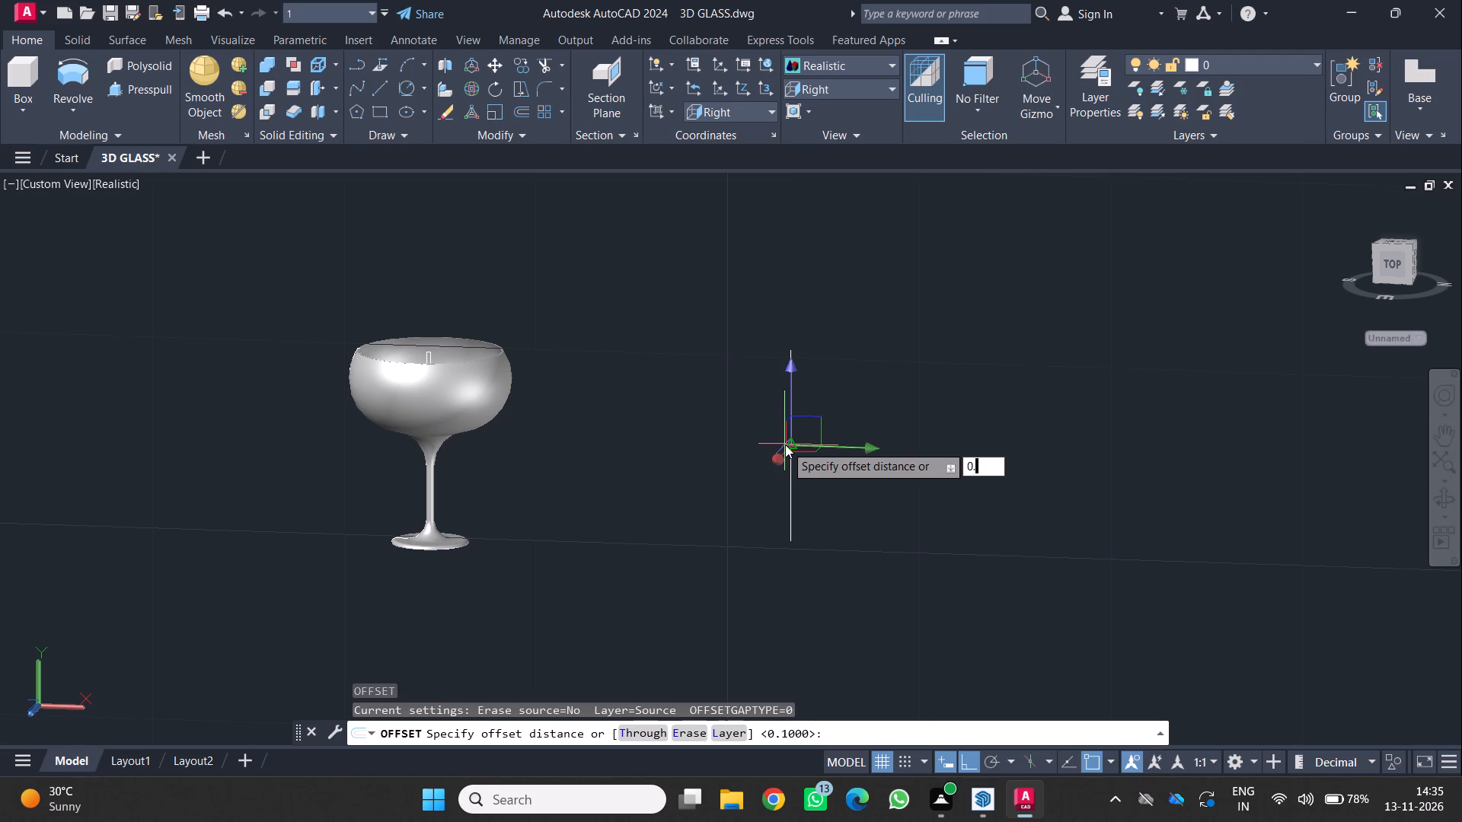
key(2)
key(Return)
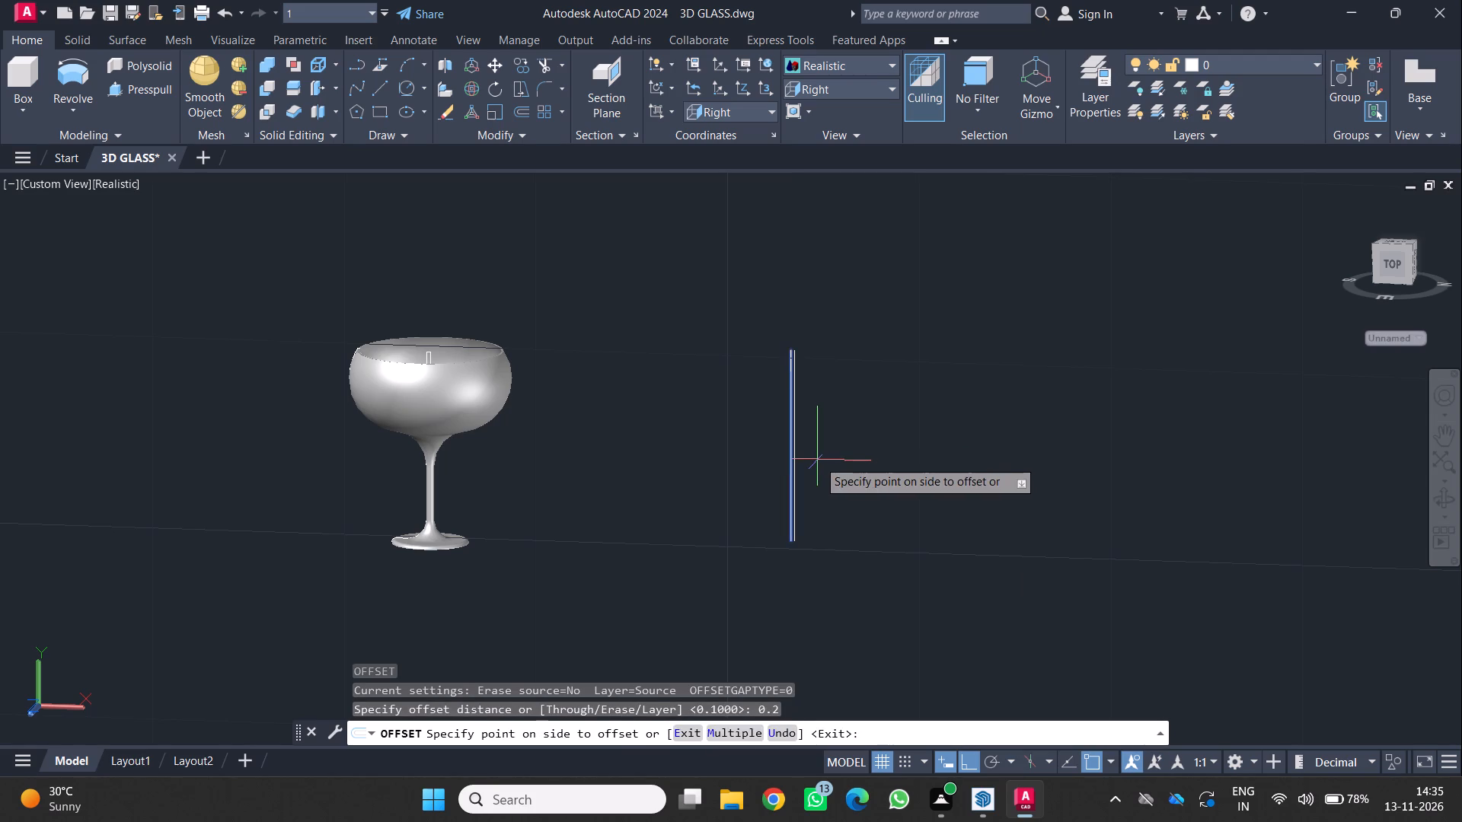
click(818, 460)
key(n)
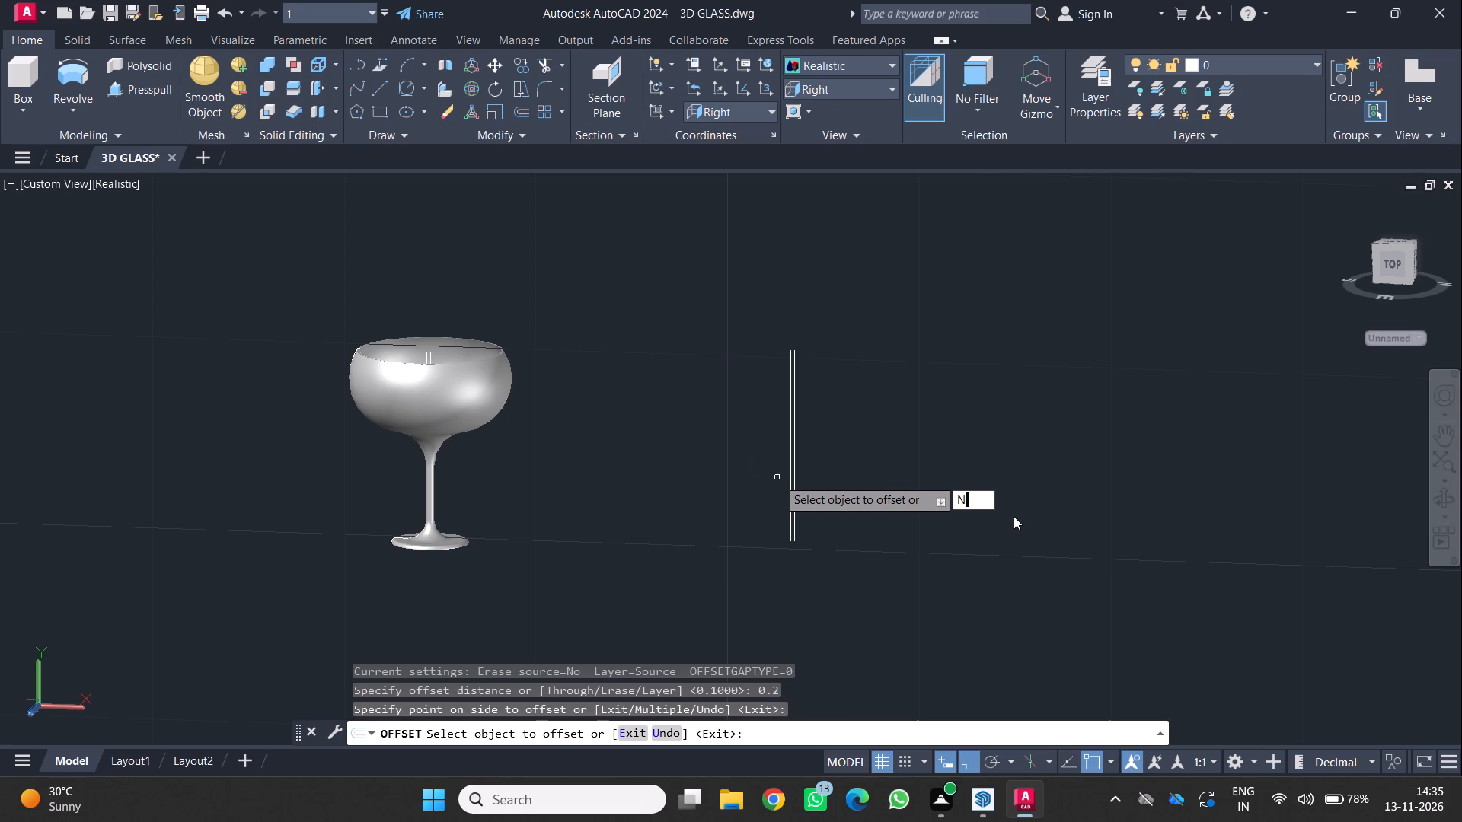
key(Escape)
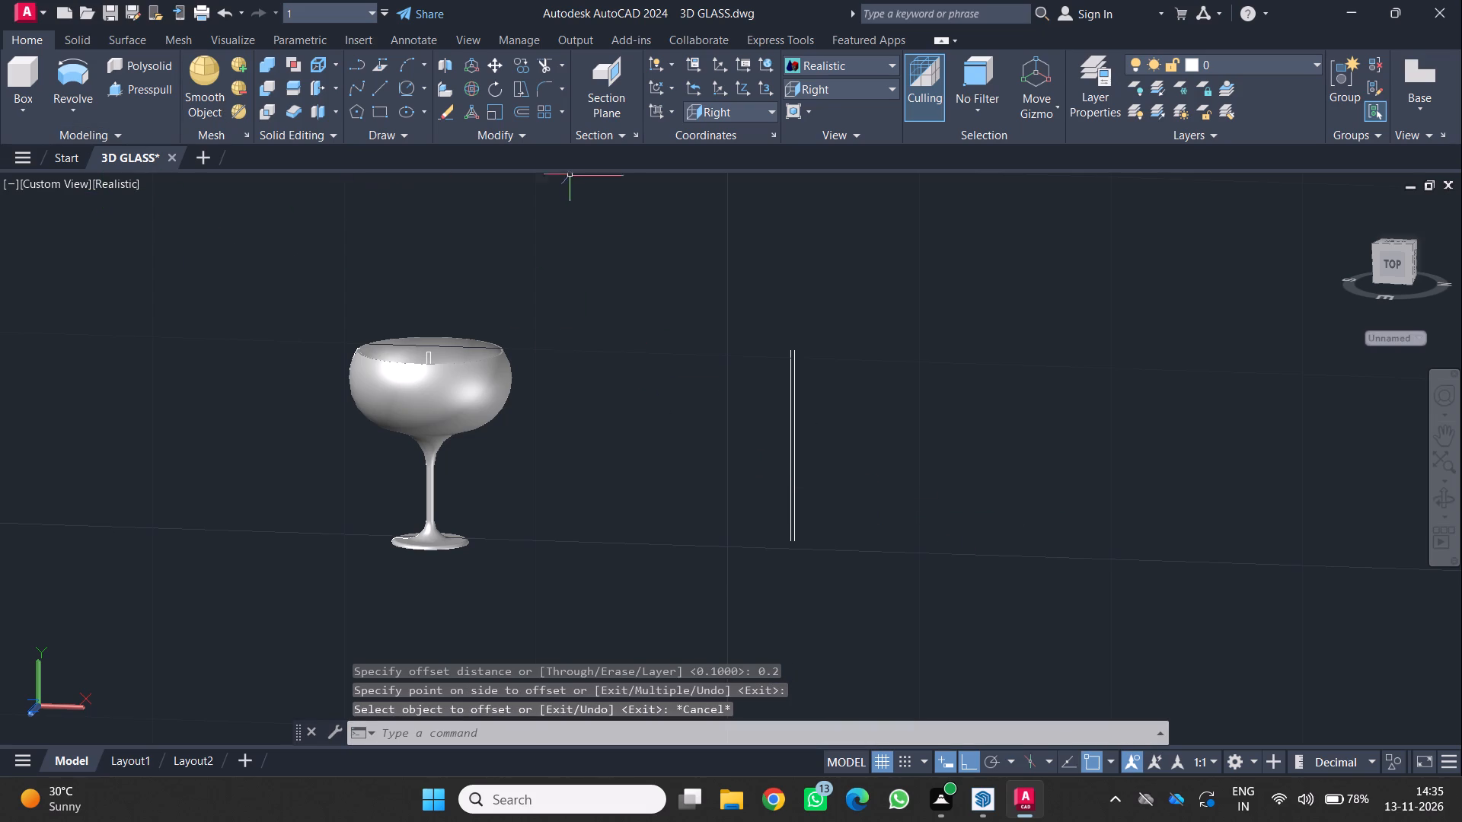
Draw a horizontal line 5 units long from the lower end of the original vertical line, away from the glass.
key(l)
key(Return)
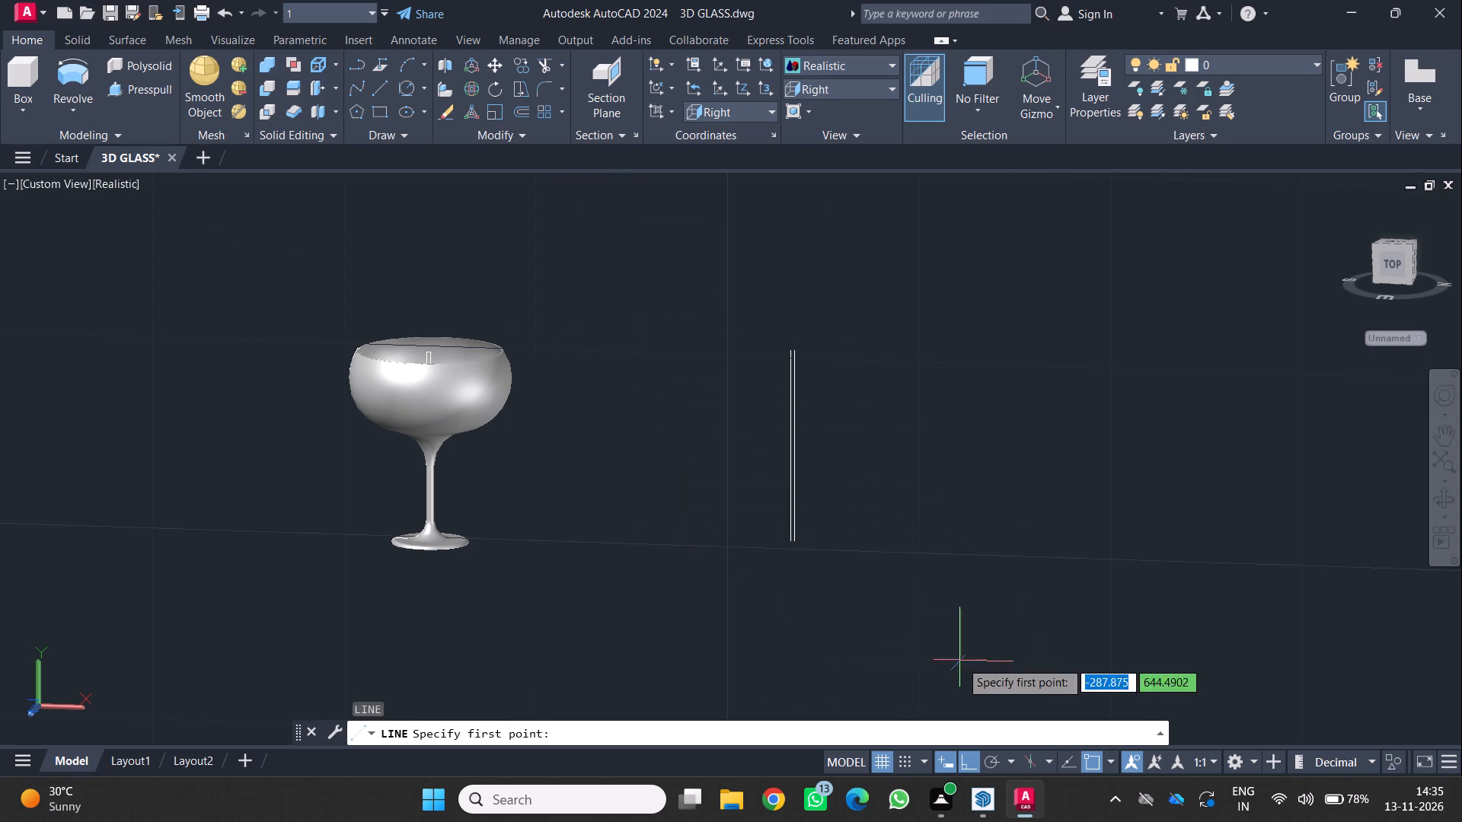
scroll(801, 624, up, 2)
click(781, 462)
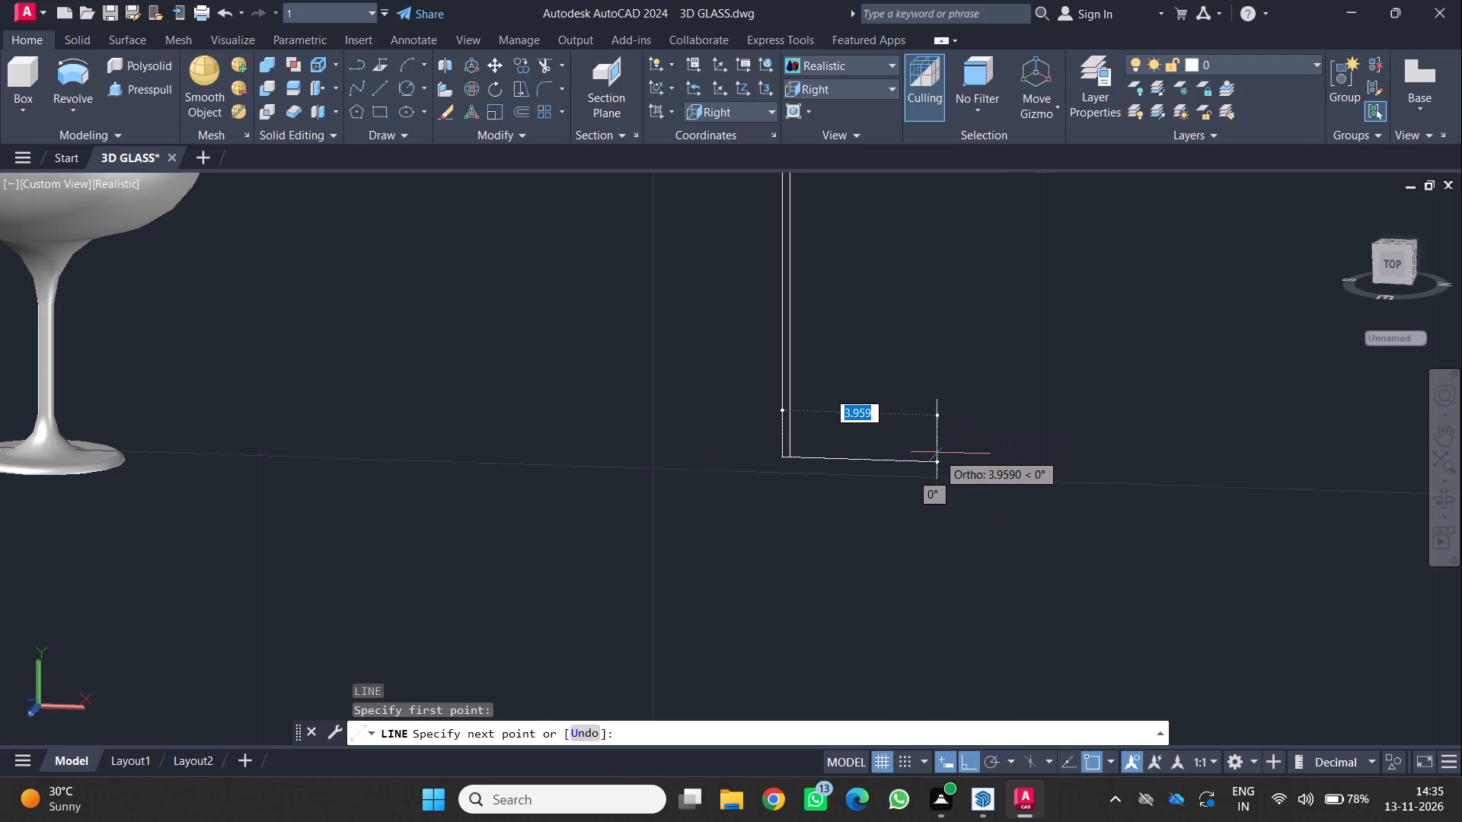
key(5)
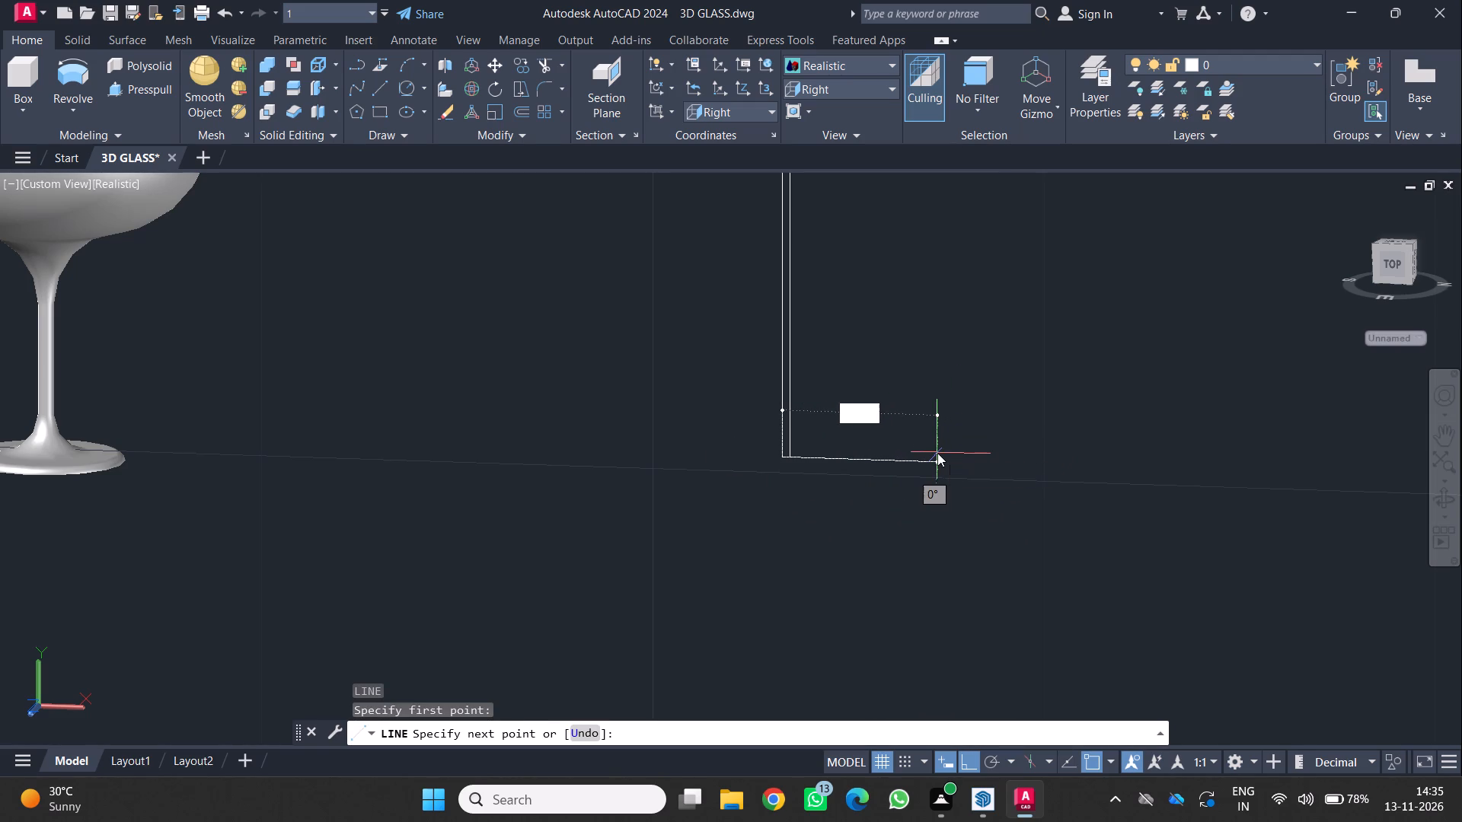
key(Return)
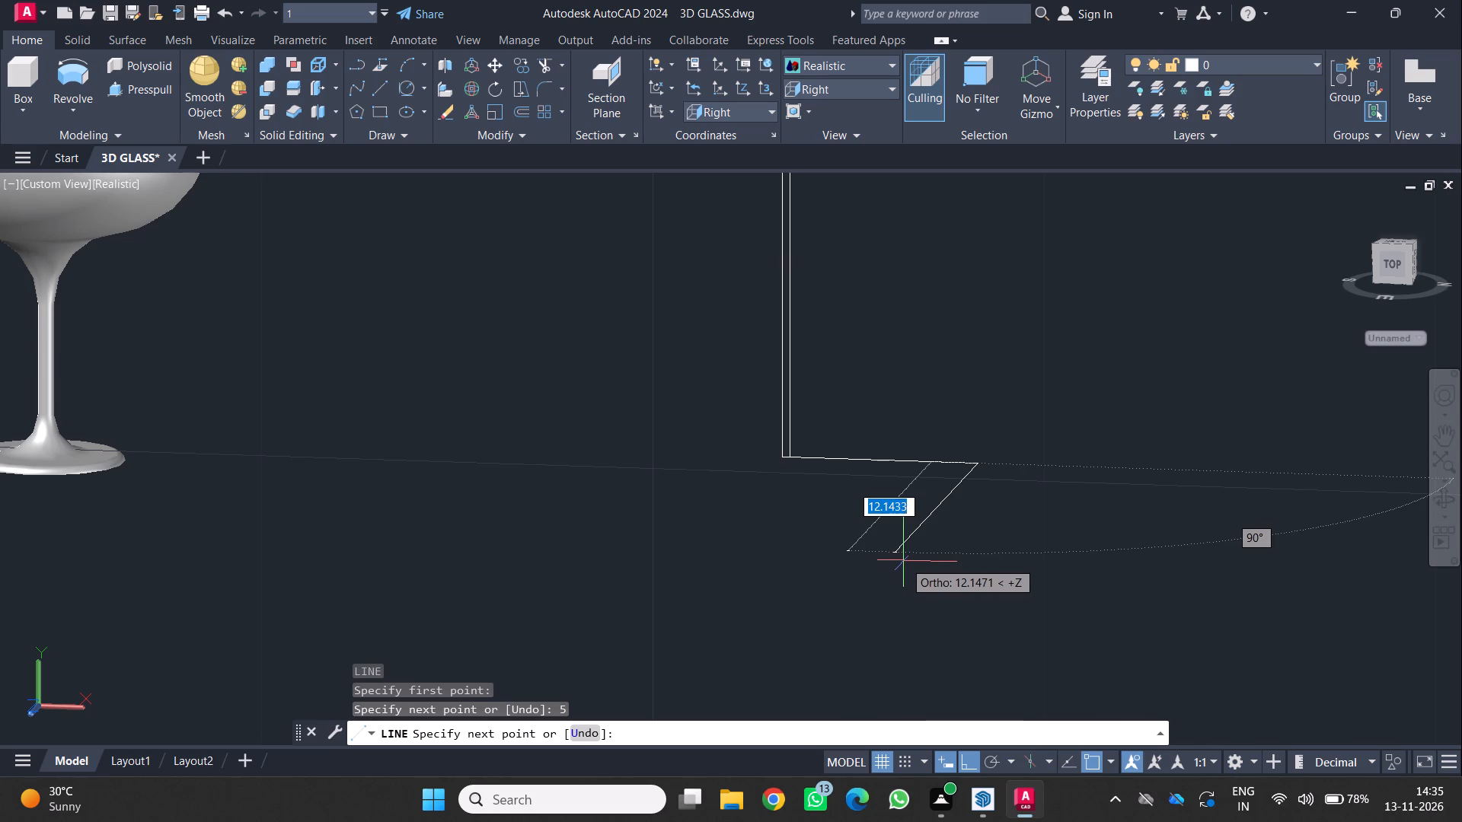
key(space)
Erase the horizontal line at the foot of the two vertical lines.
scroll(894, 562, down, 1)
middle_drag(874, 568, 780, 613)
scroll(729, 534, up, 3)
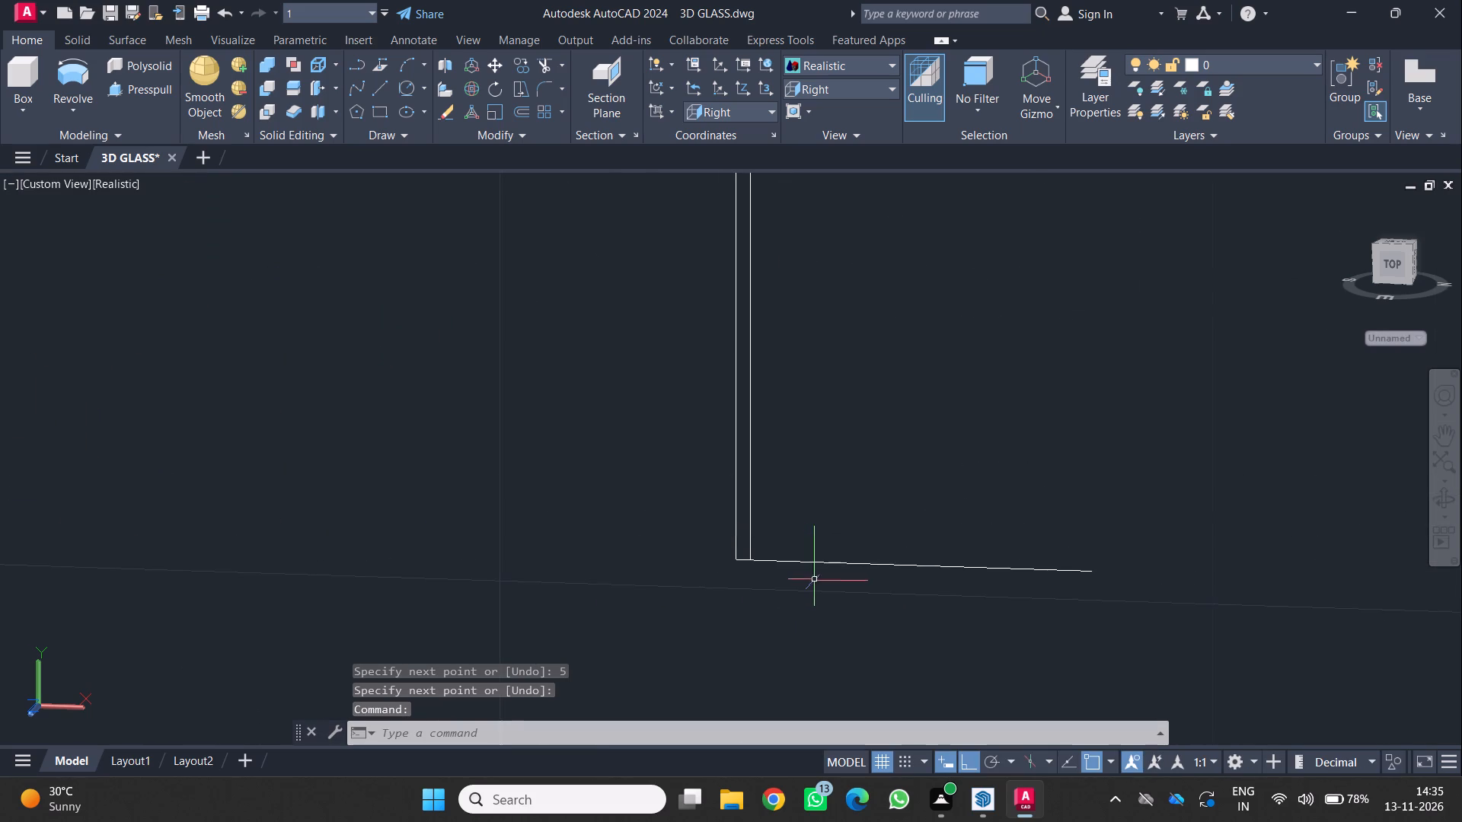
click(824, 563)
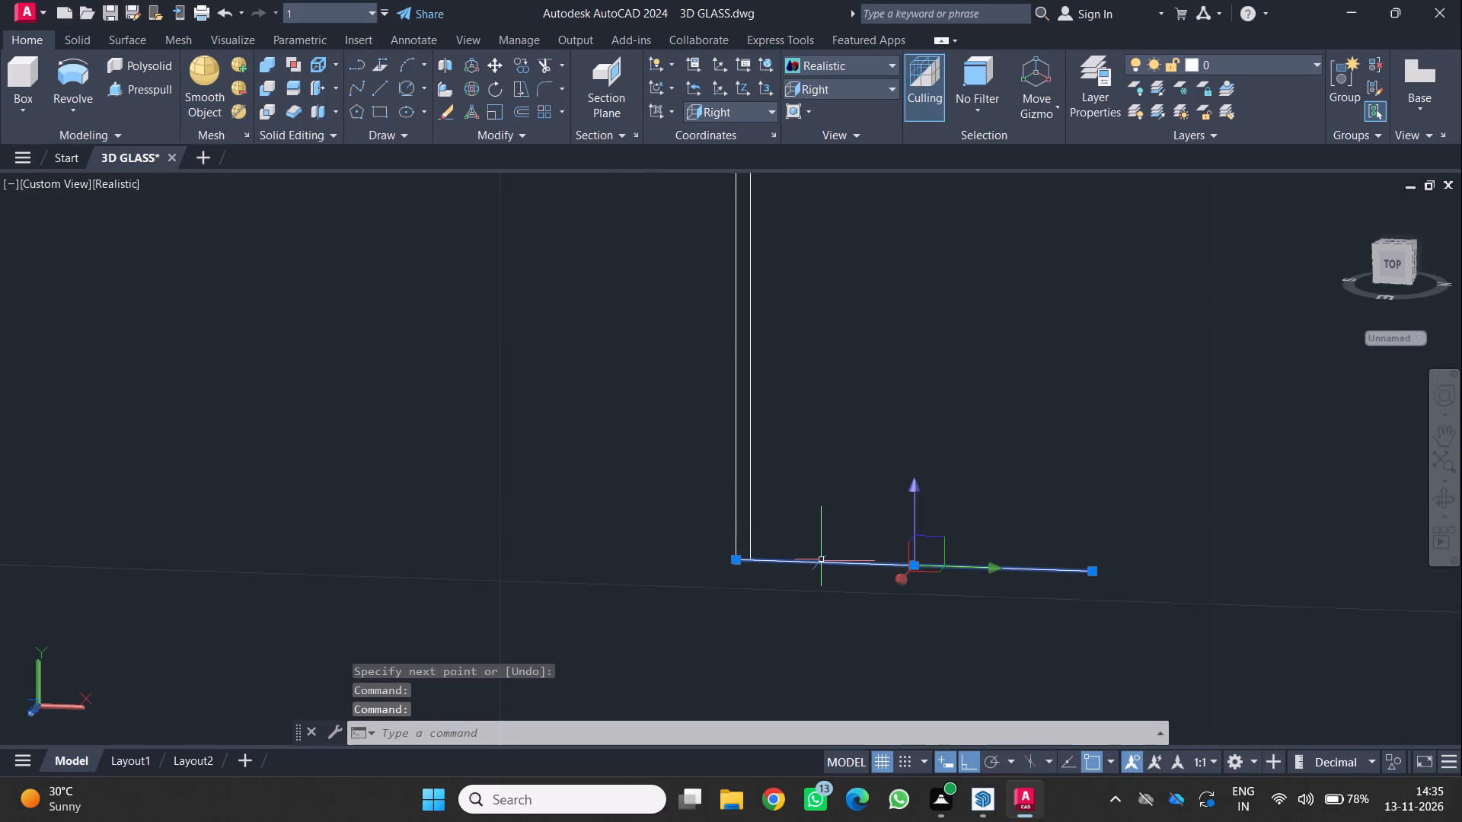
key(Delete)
Draw a 5-unit horizontal base line with Ortho on, from the original vertical line's lower end away from the glass.
key(l)
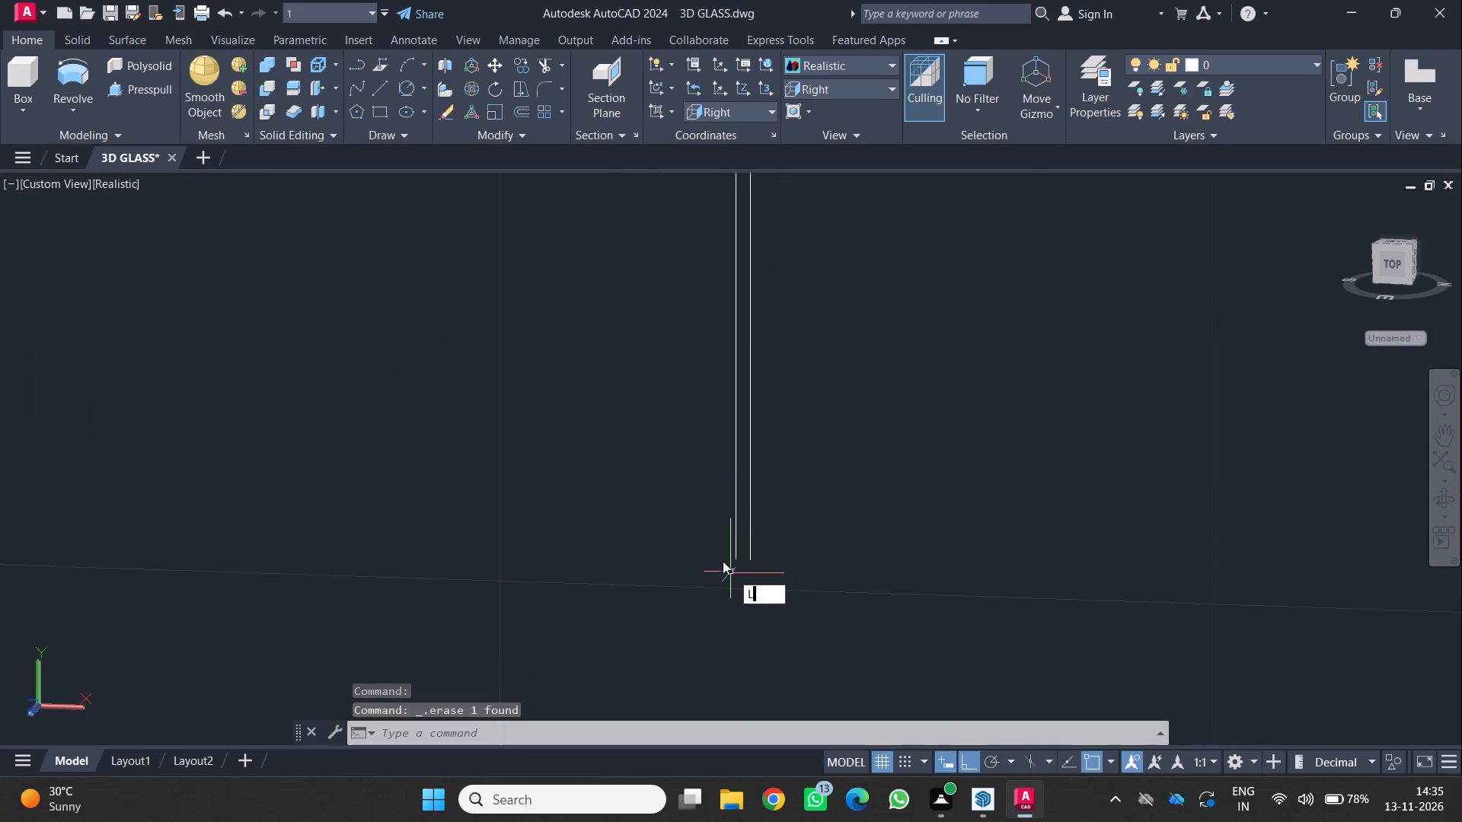
key(Return)
click(738, 559)
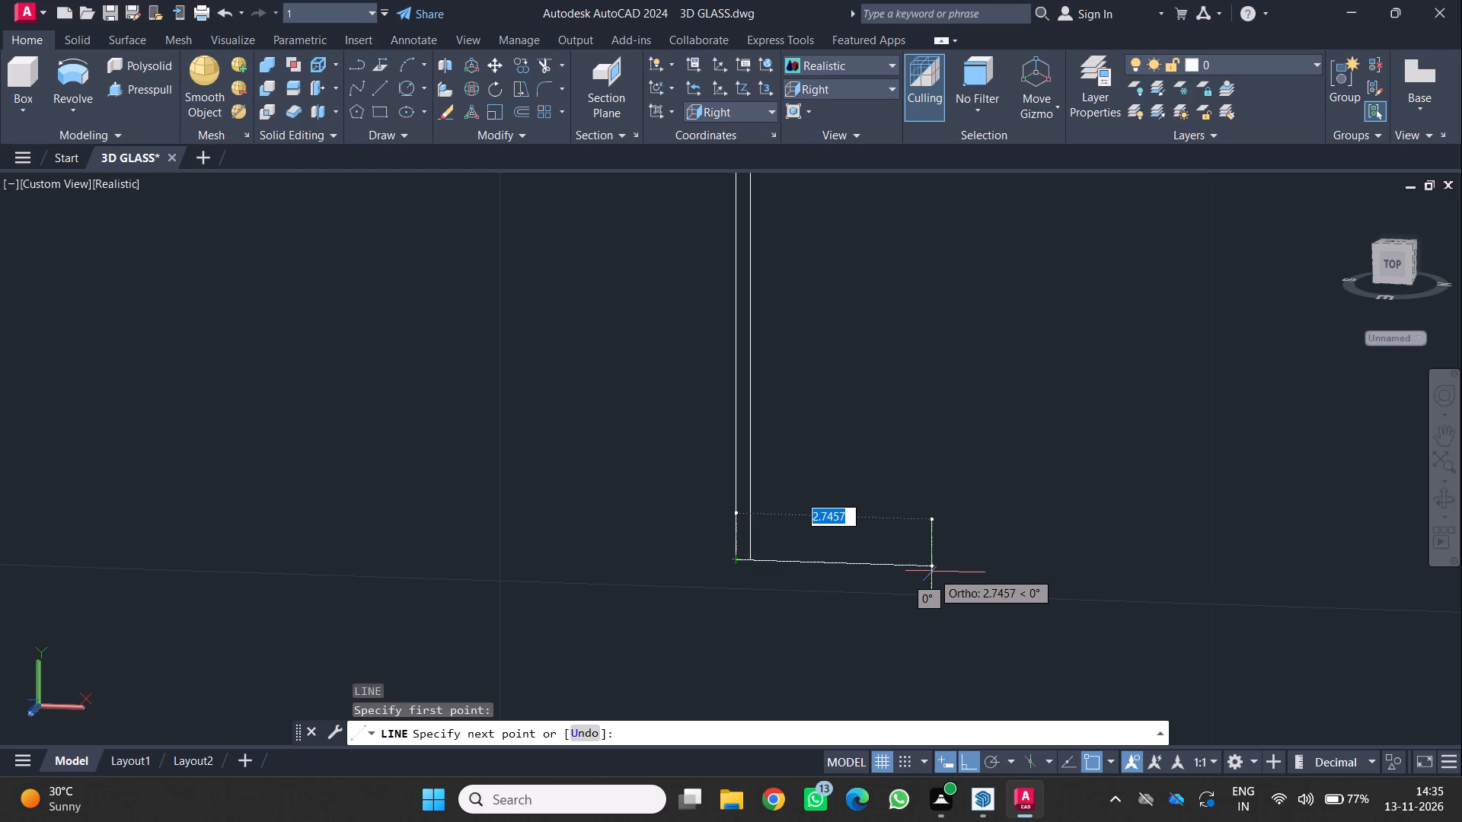
key(ctrl+l)
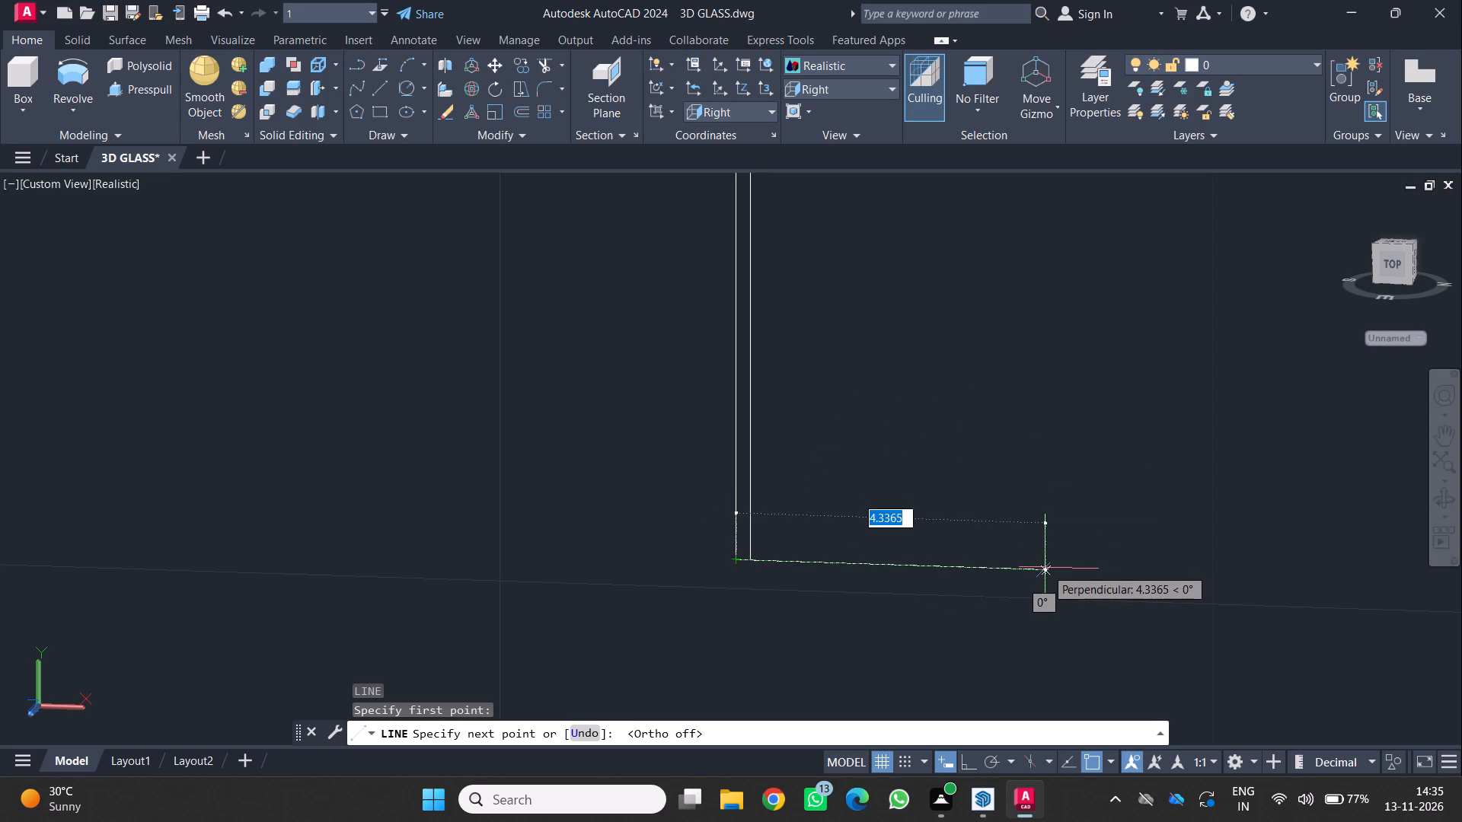
key(ctrl+l)
scroll(999, 564, up, 2)
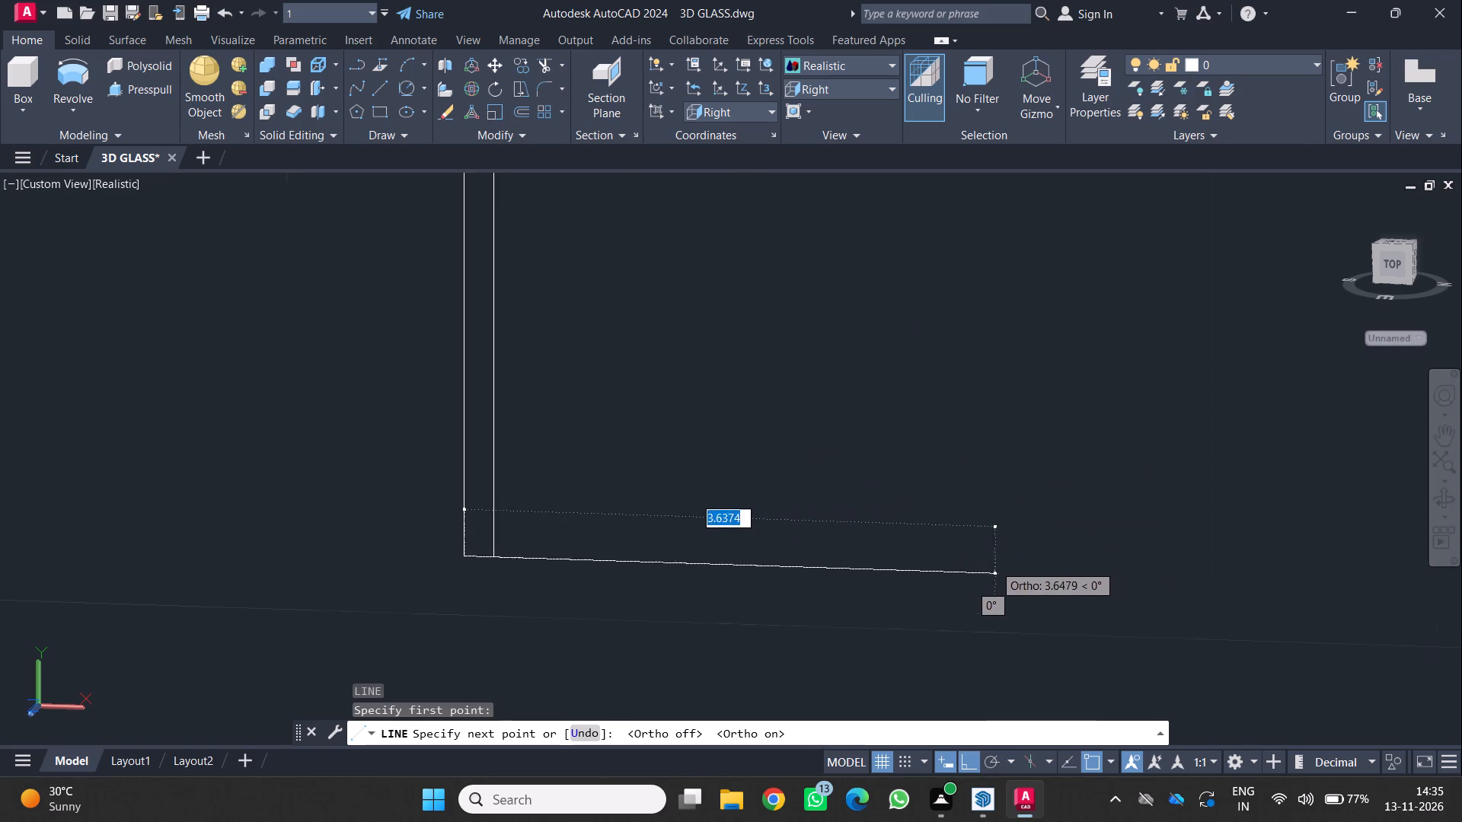
scroll(809, 550, down, 3)
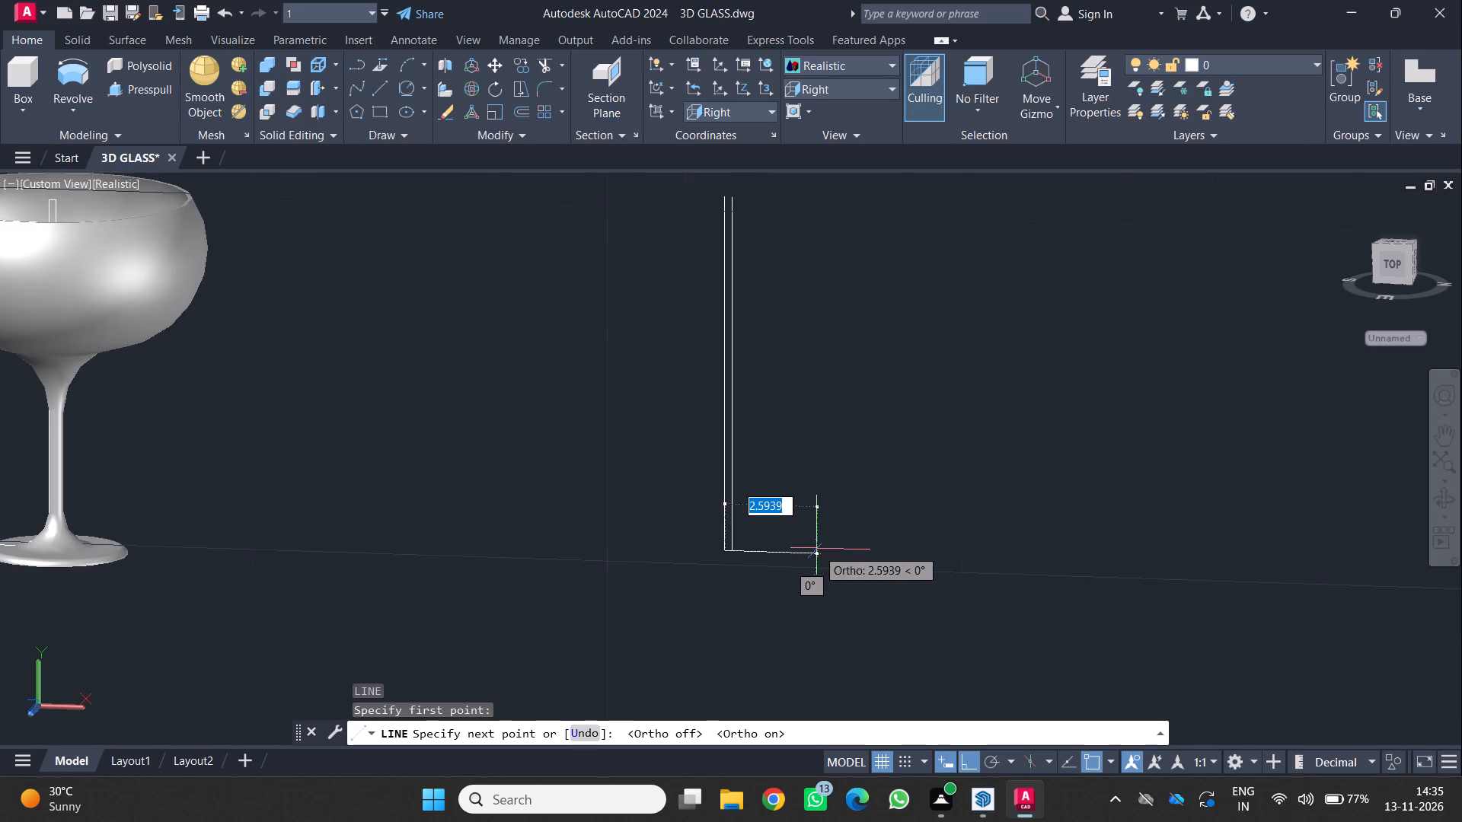
scroll(817, 549, down, 1)
key(5)
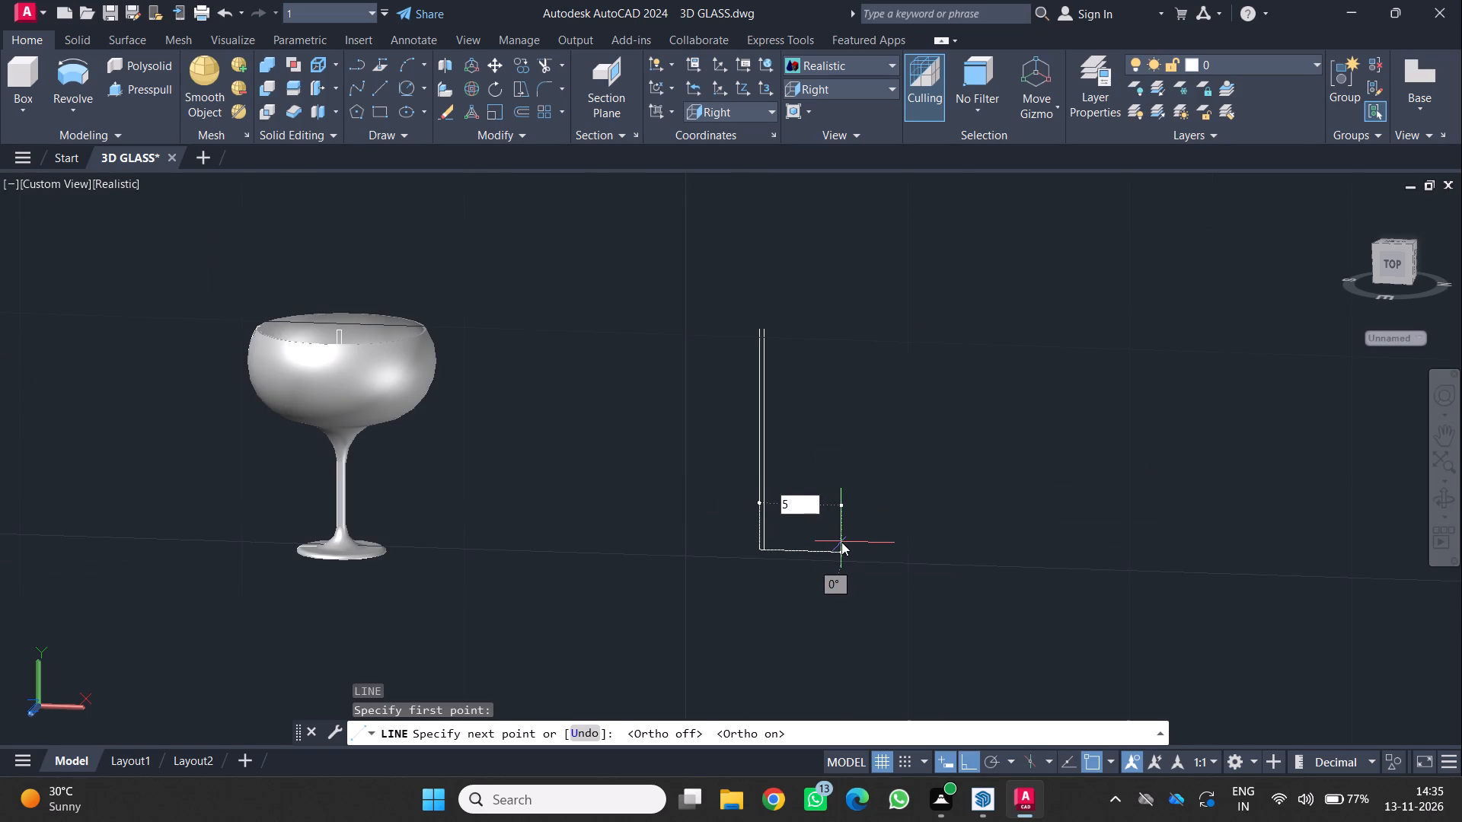
key(Return)
key(space)
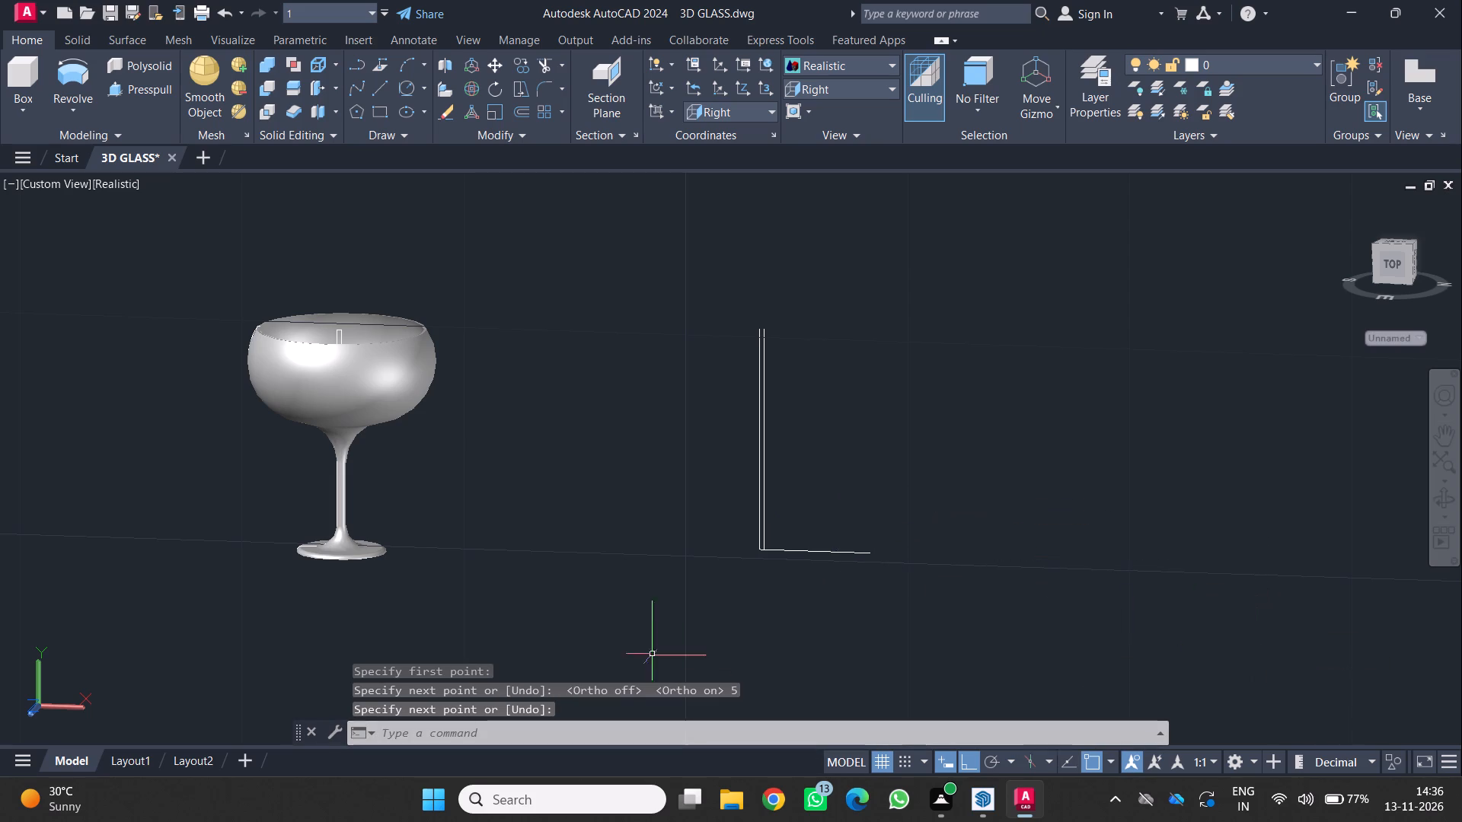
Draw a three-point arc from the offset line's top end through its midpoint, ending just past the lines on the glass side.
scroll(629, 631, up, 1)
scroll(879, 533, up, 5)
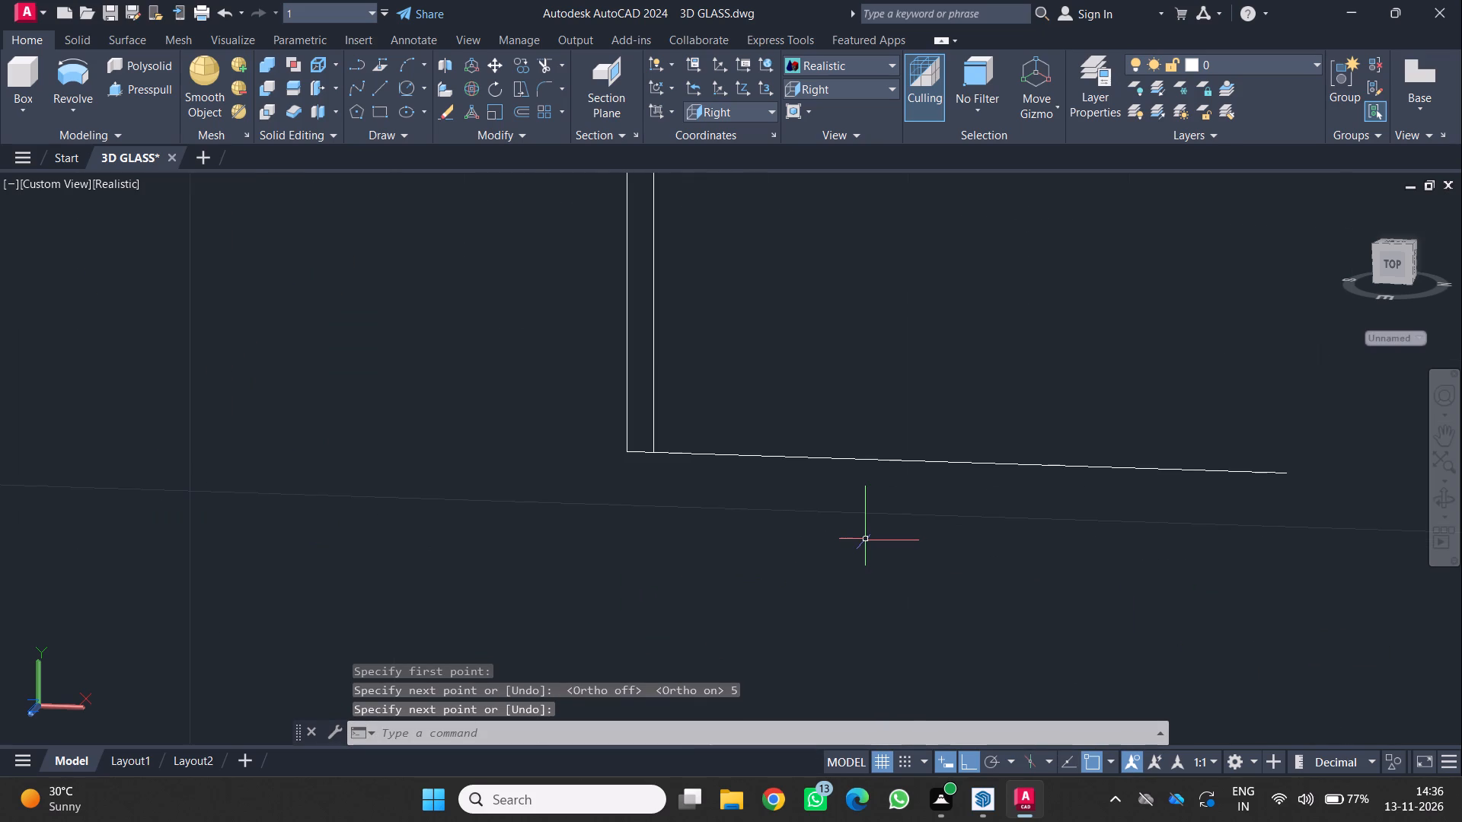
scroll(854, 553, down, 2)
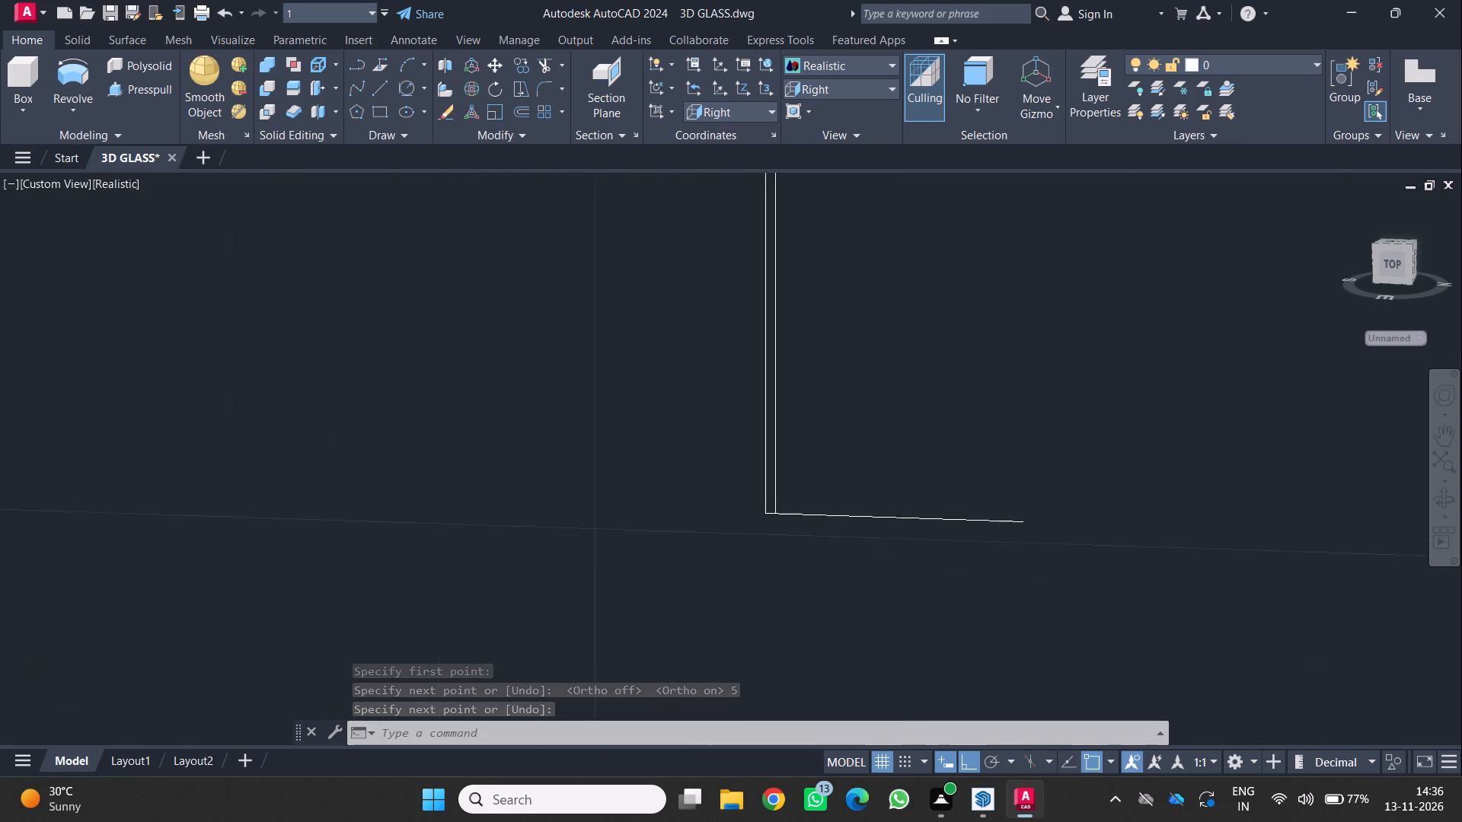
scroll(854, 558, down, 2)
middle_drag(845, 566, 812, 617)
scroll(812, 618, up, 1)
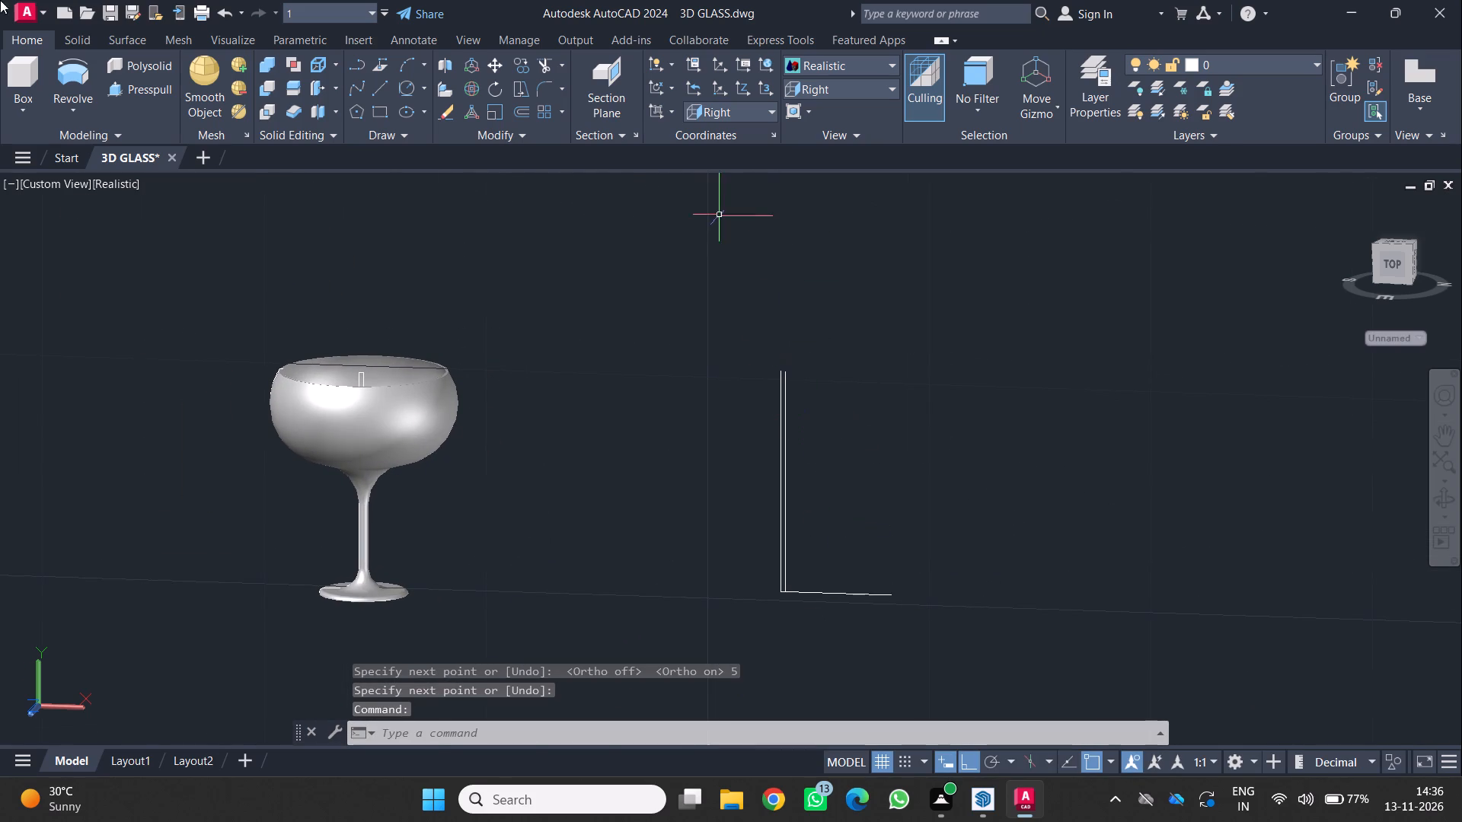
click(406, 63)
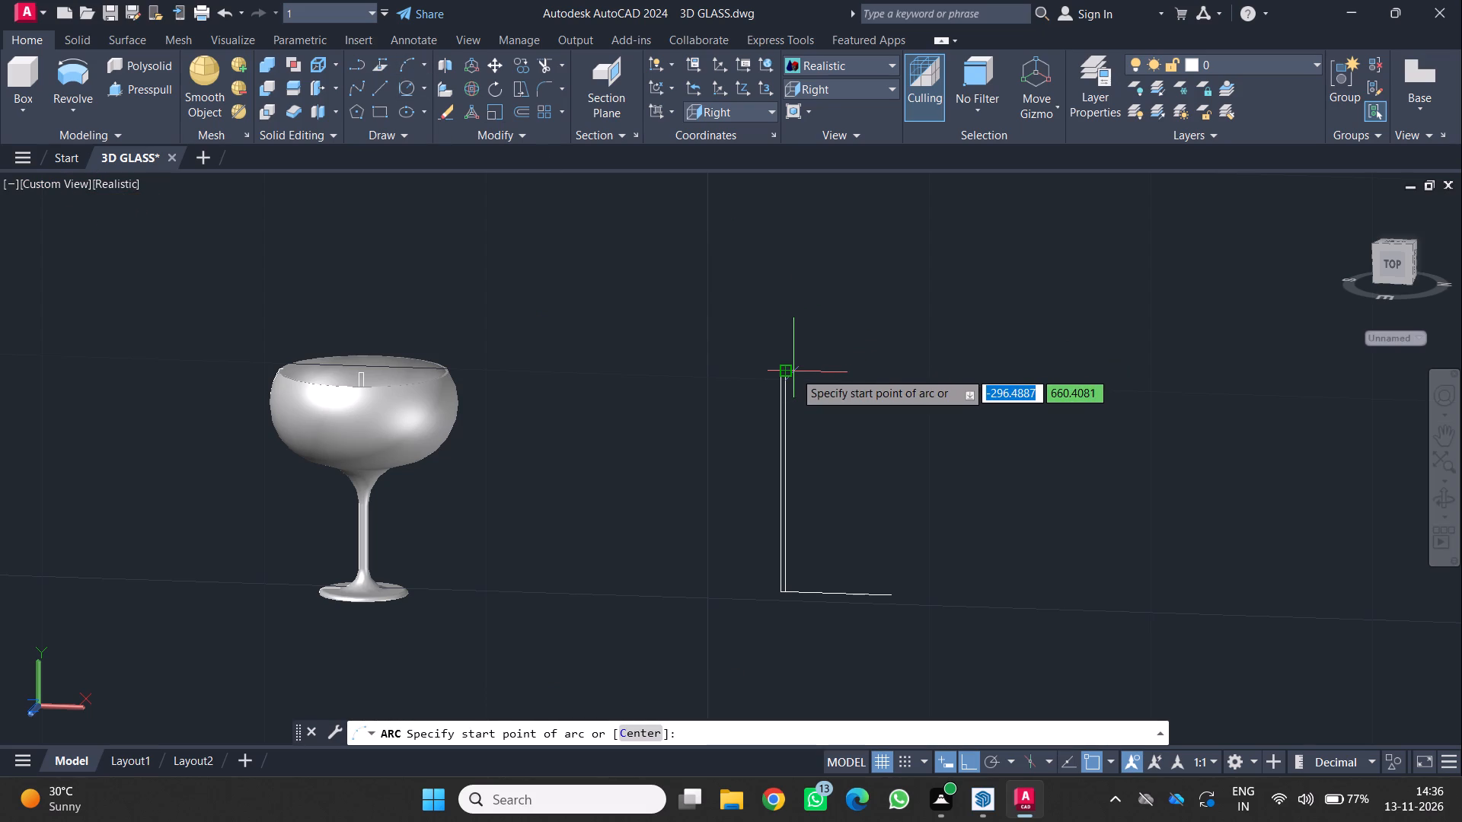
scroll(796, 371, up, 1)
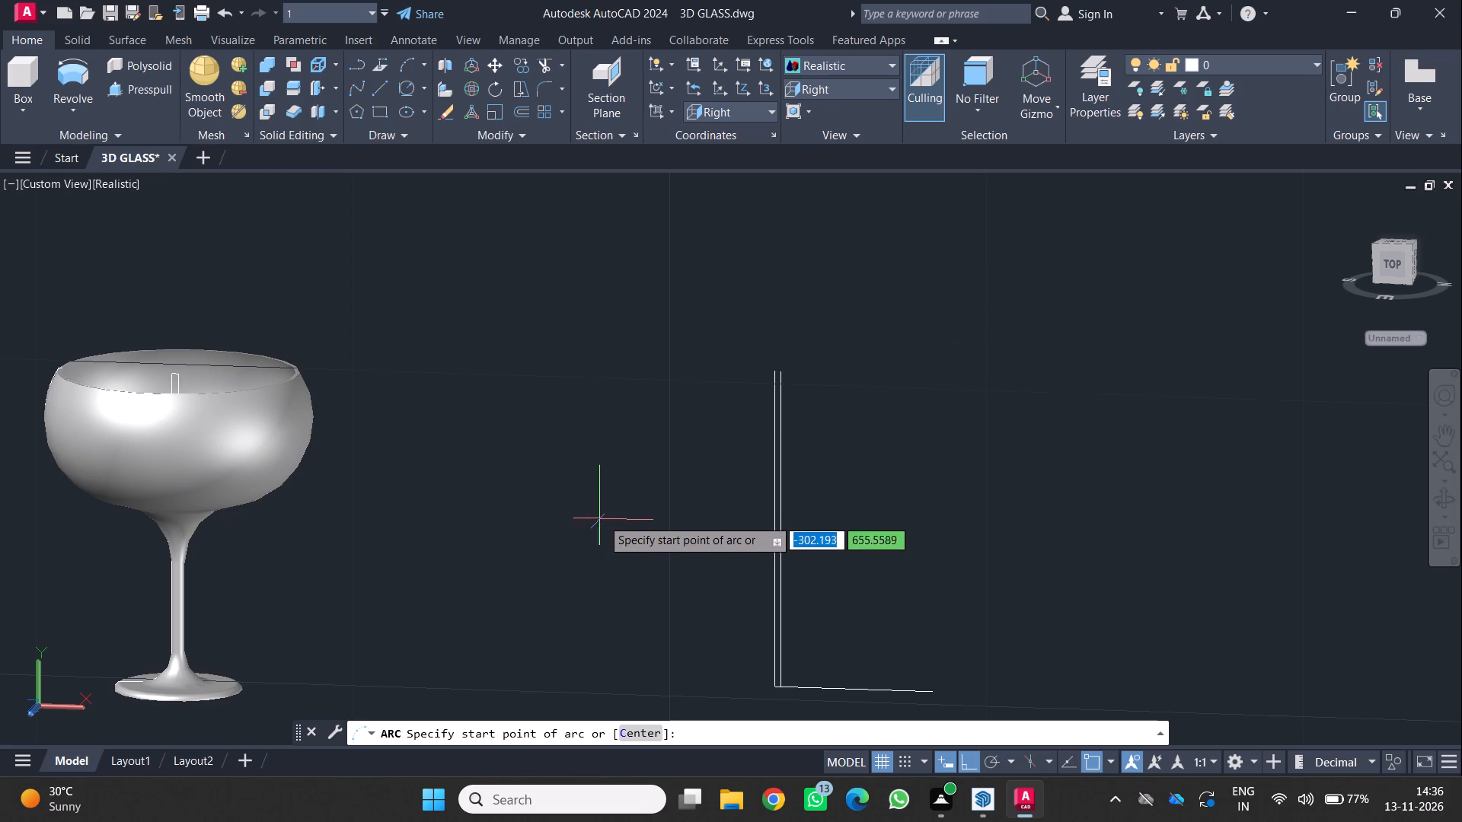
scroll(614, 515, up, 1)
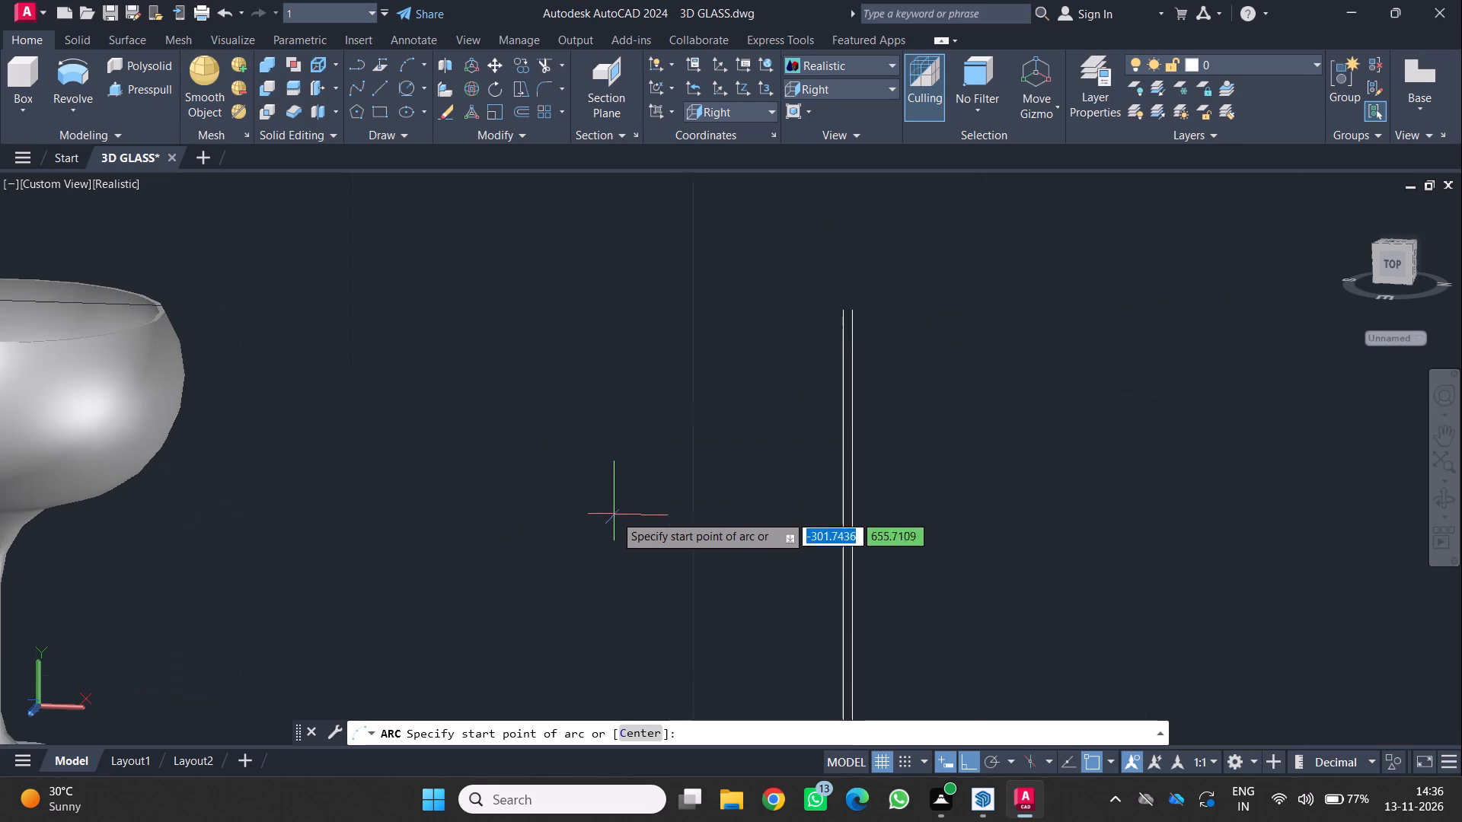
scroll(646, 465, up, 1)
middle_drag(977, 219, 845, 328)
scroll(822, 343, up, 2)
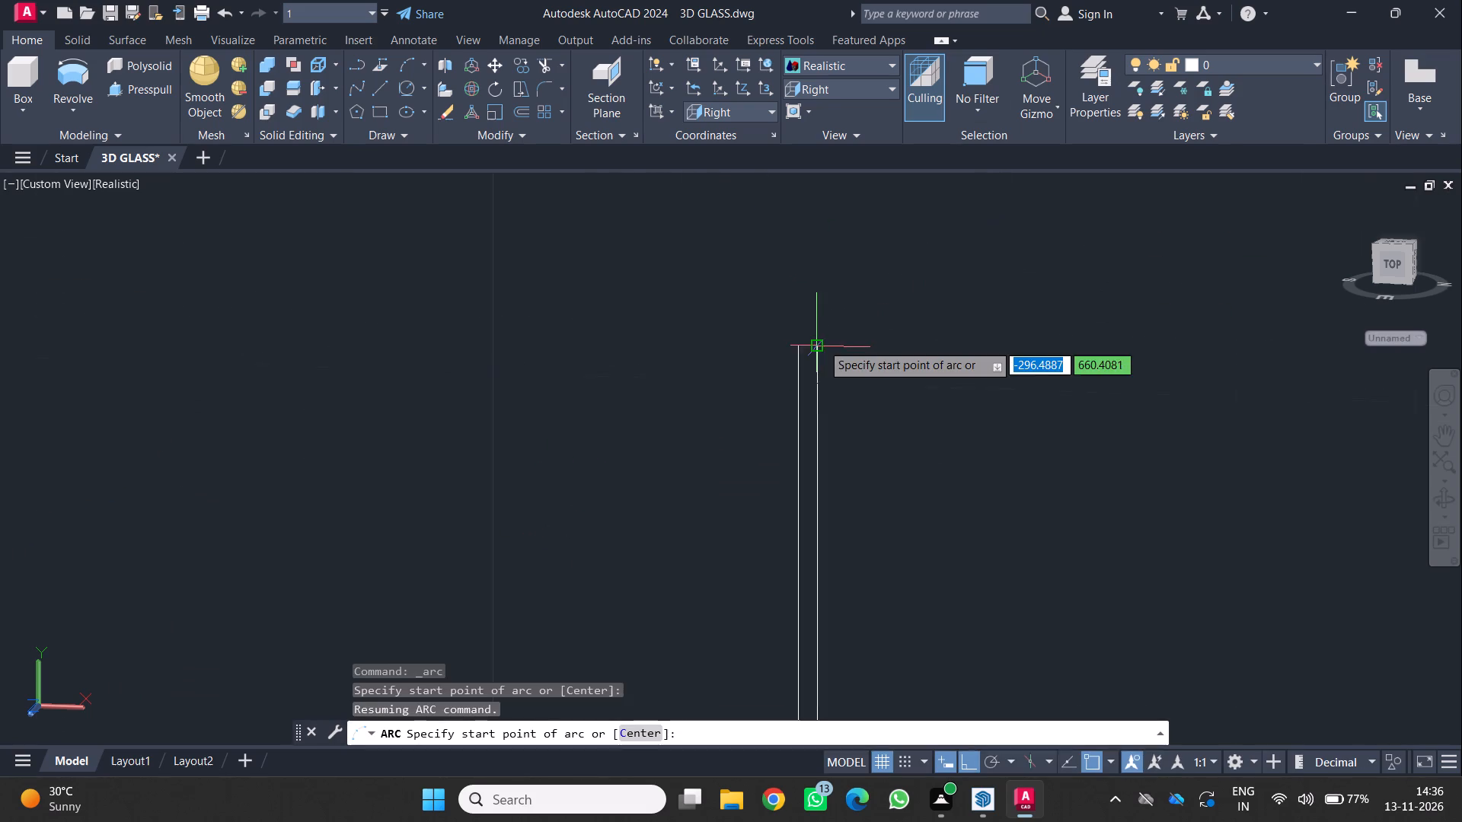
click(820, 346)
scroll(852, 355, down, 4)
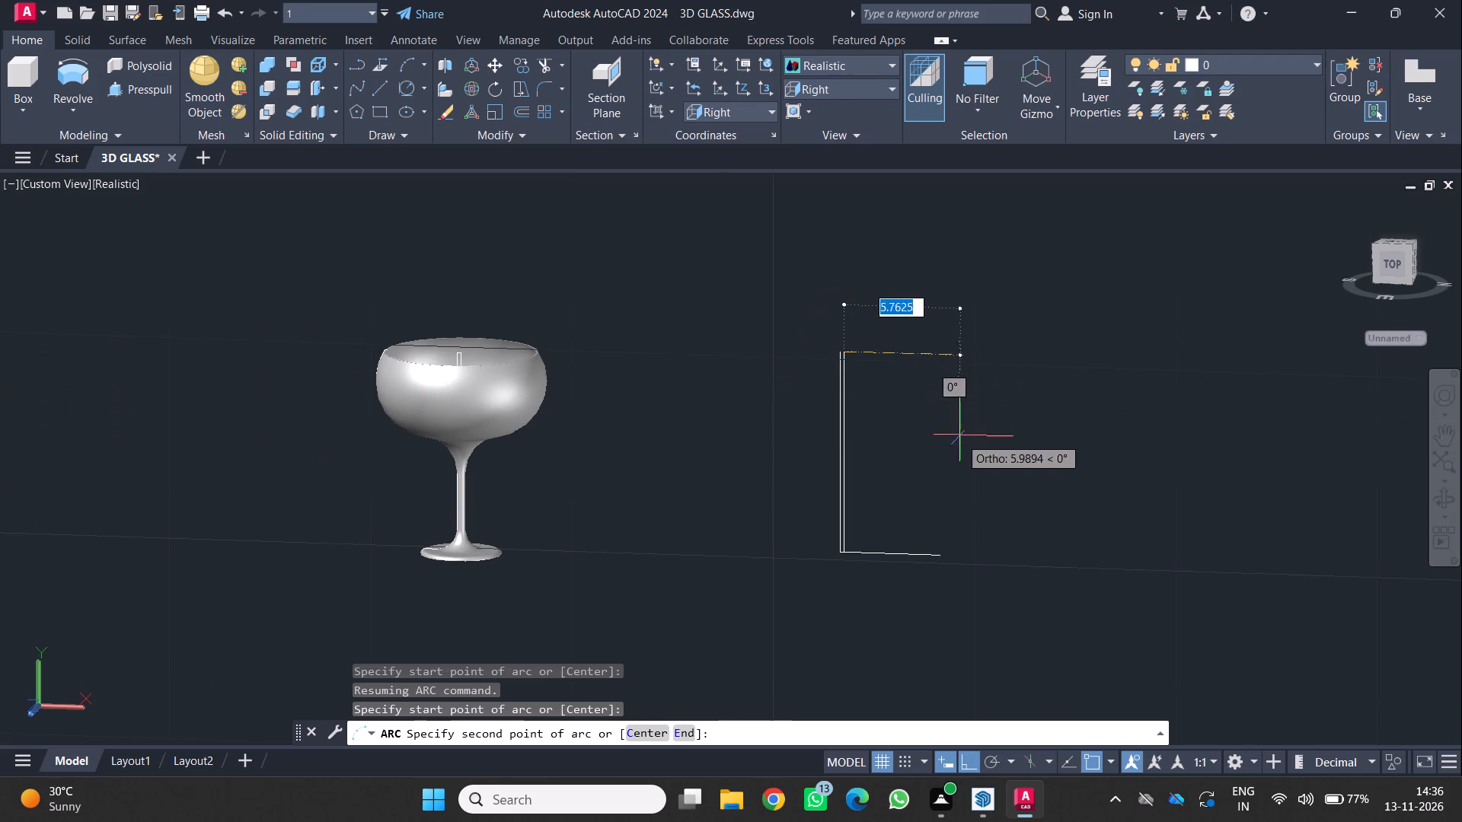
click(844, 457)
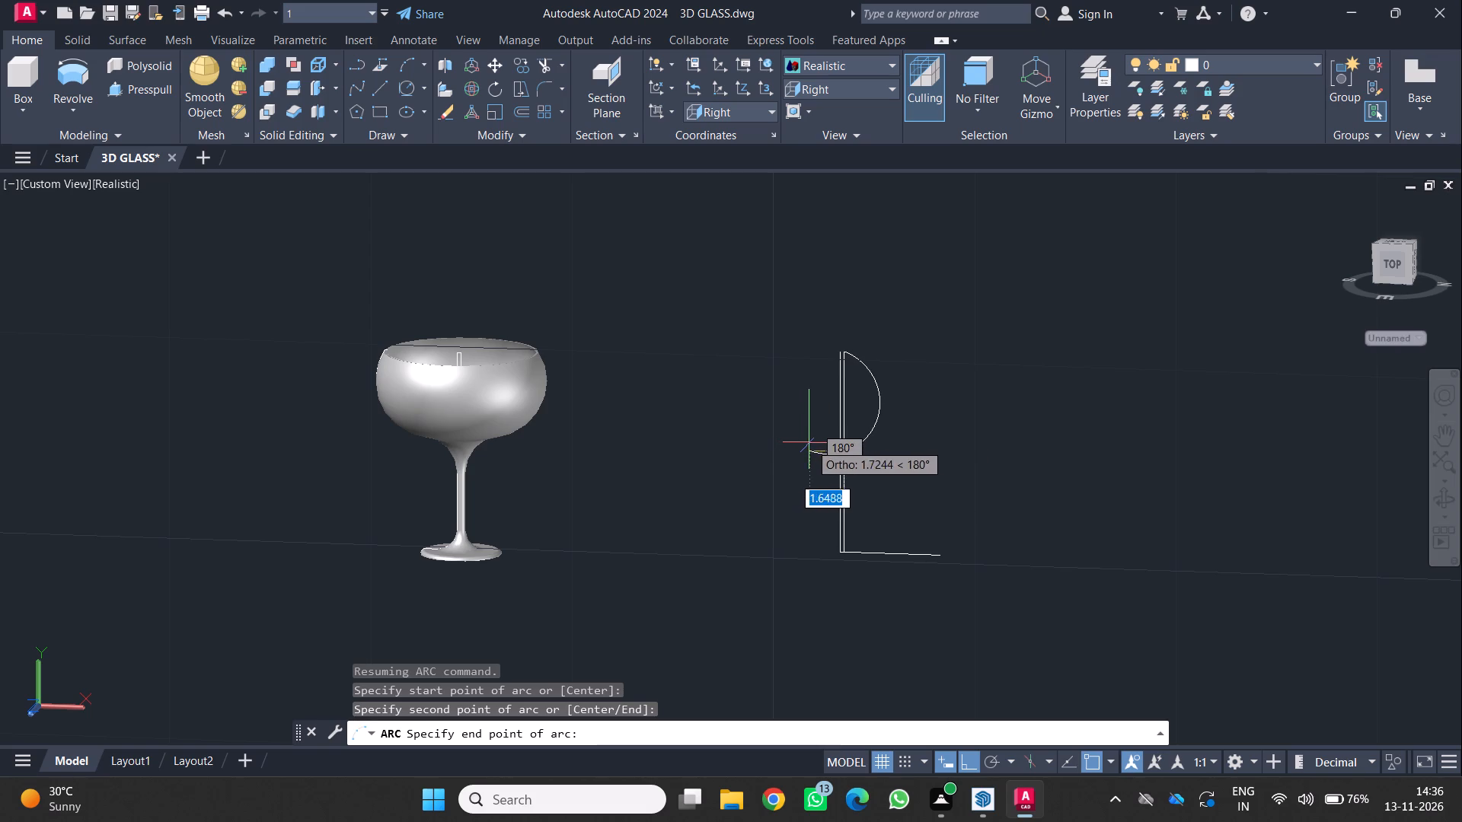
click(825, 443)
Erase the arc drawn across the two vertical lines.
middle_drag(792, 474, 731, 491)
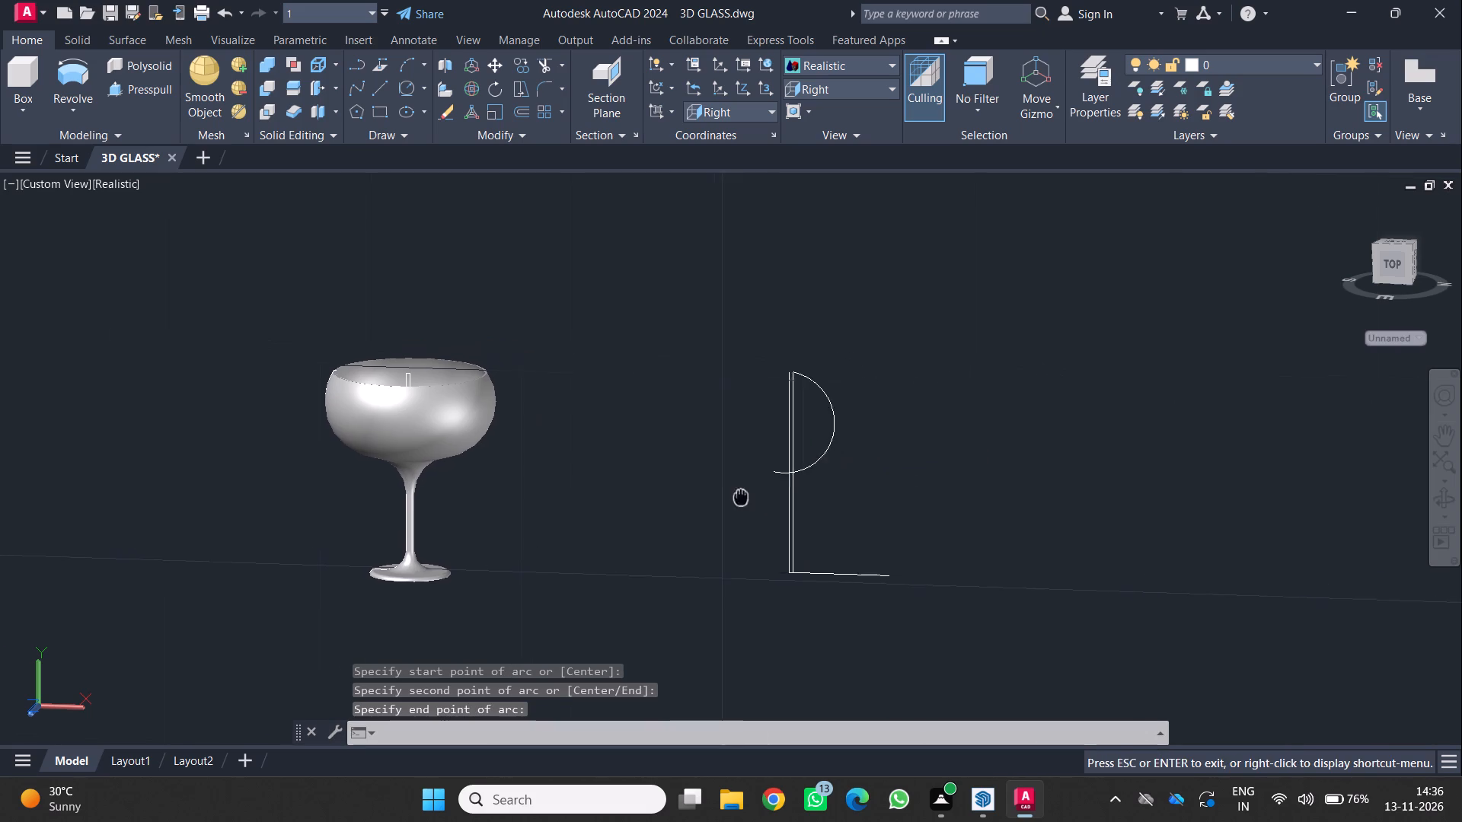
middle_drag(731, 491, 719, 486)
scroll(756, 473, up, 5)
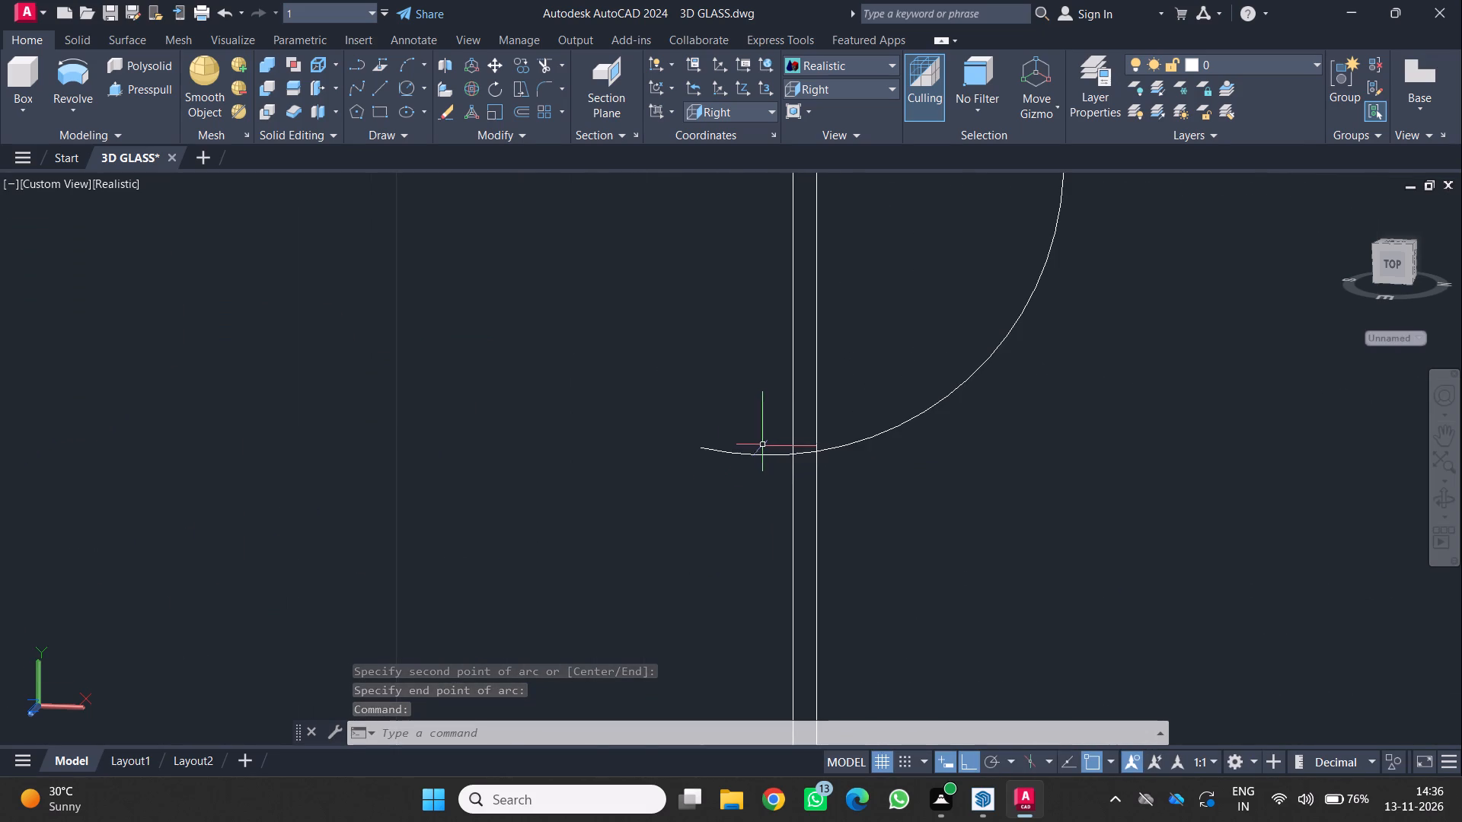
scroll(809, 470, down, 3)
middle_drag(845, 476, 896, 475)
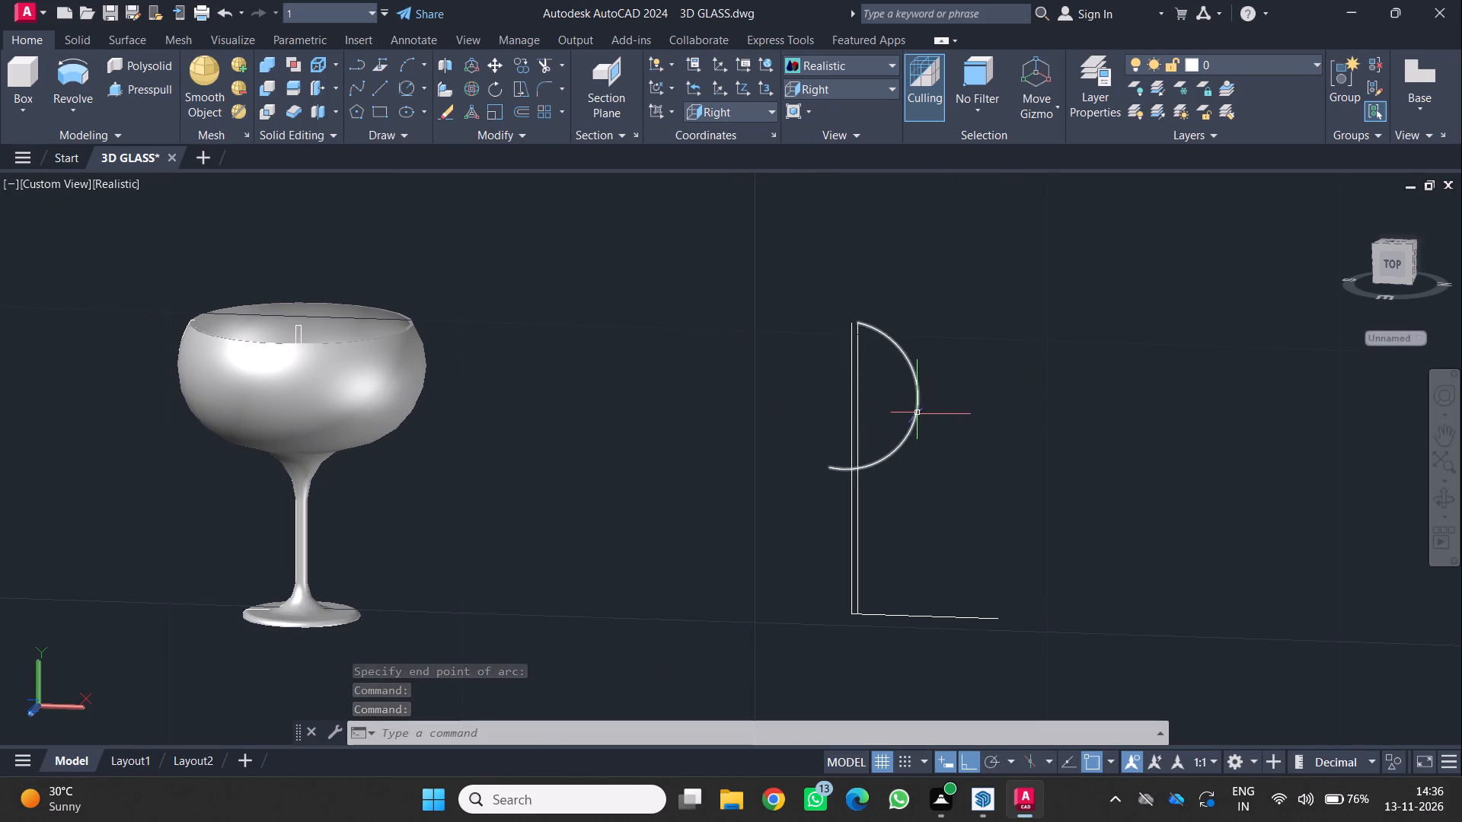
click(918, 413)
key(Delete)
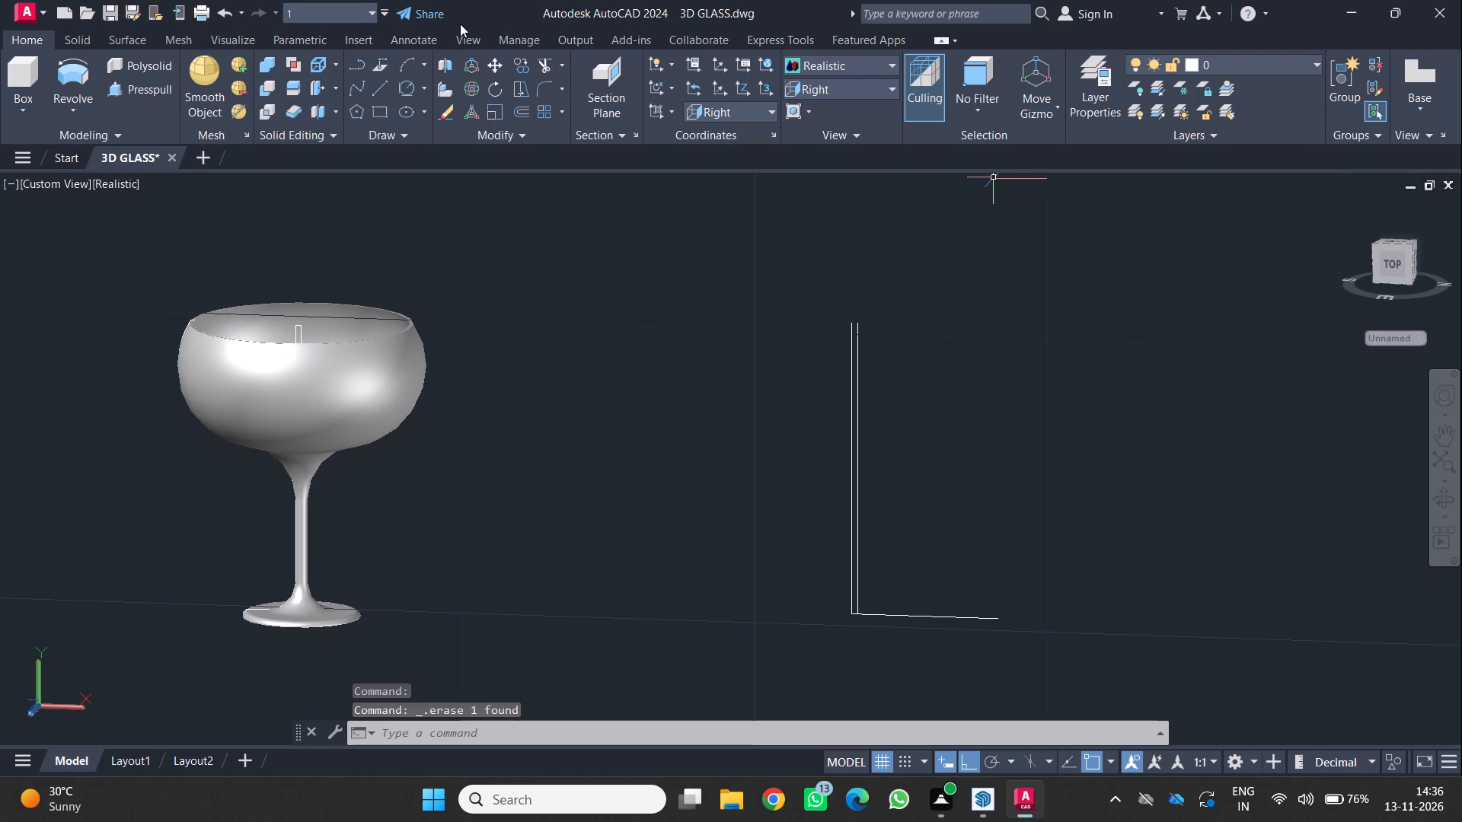
Draw a three-point arc from the offset line's top end through its midpoint, ending on the original vertical line.
scroll(411, 58, up, 1)
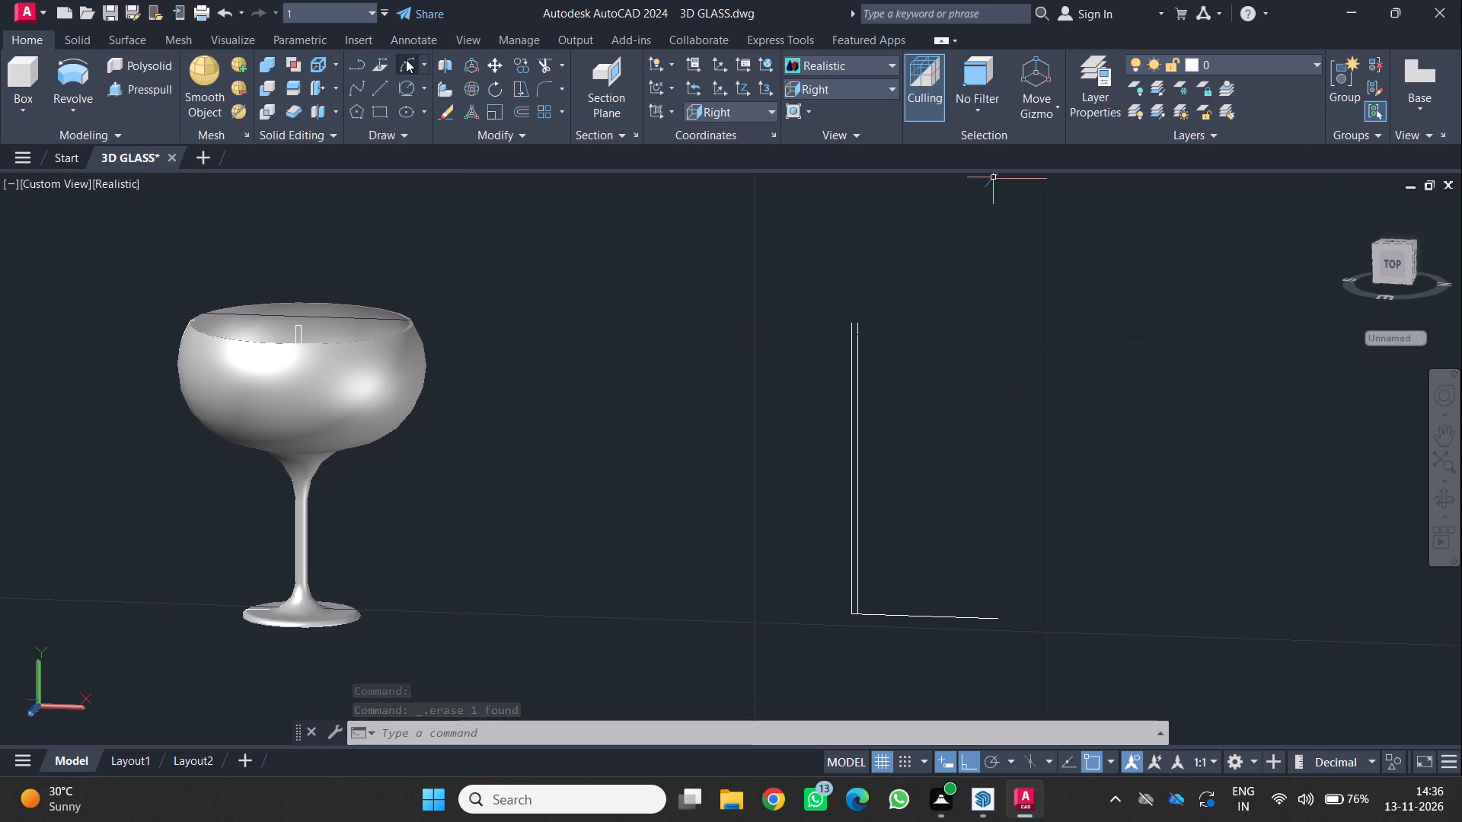
click(406, 59)
scroll(872, 324, up, 2)
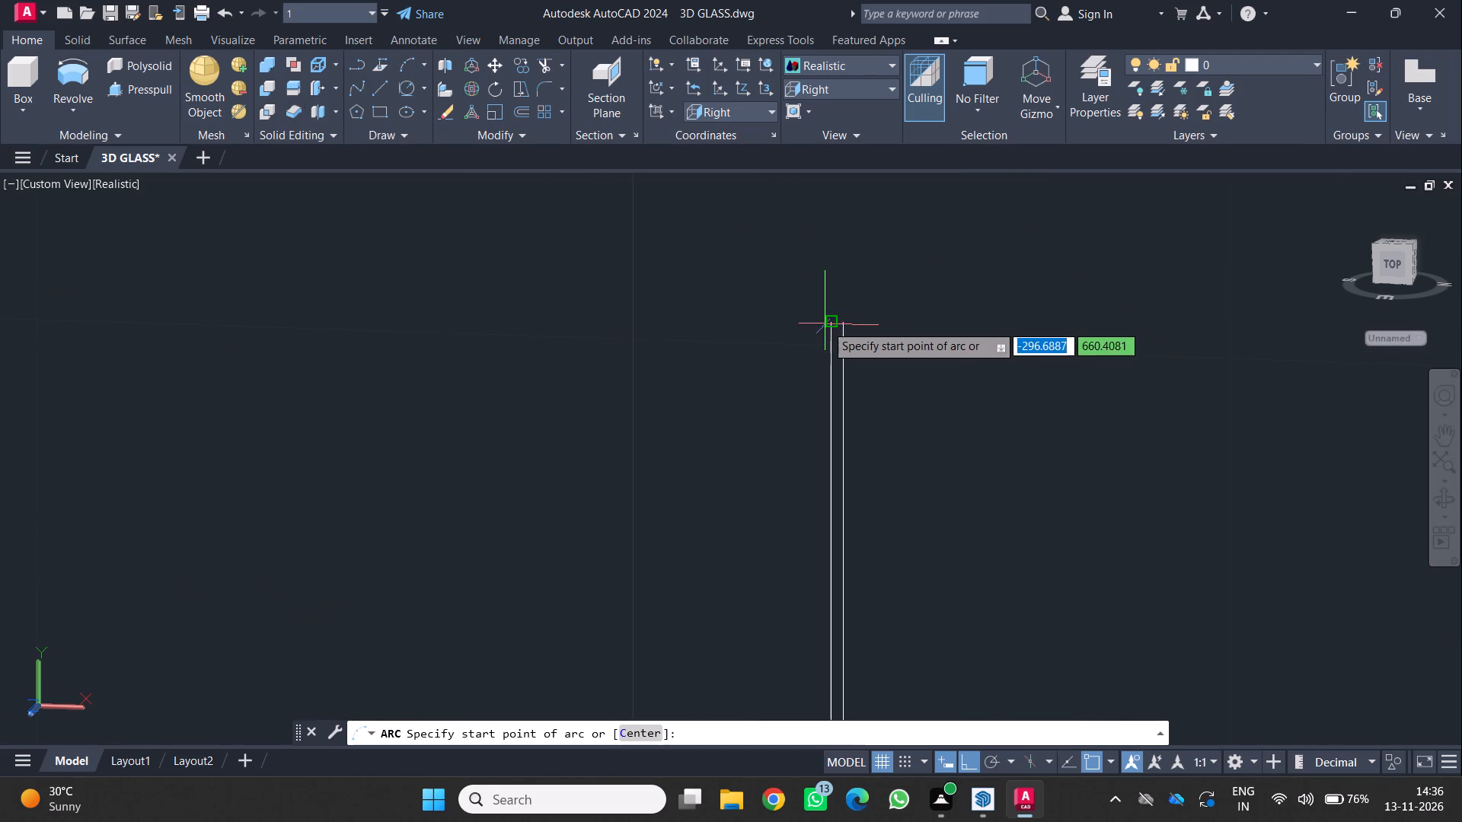
click(844, 323)
scroll(848, 330, down, 1)
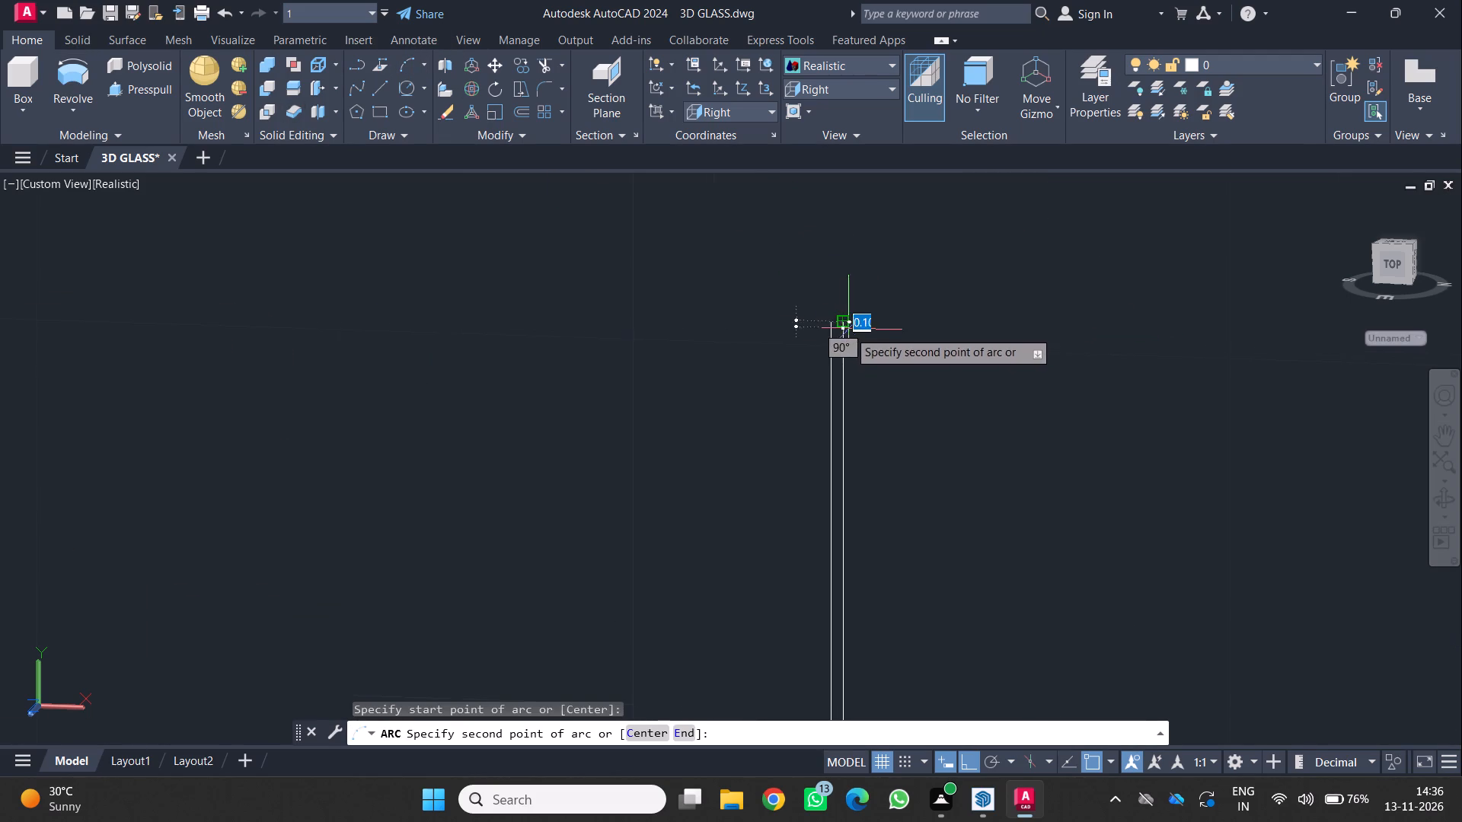
scroll(848, 331, down, 2)
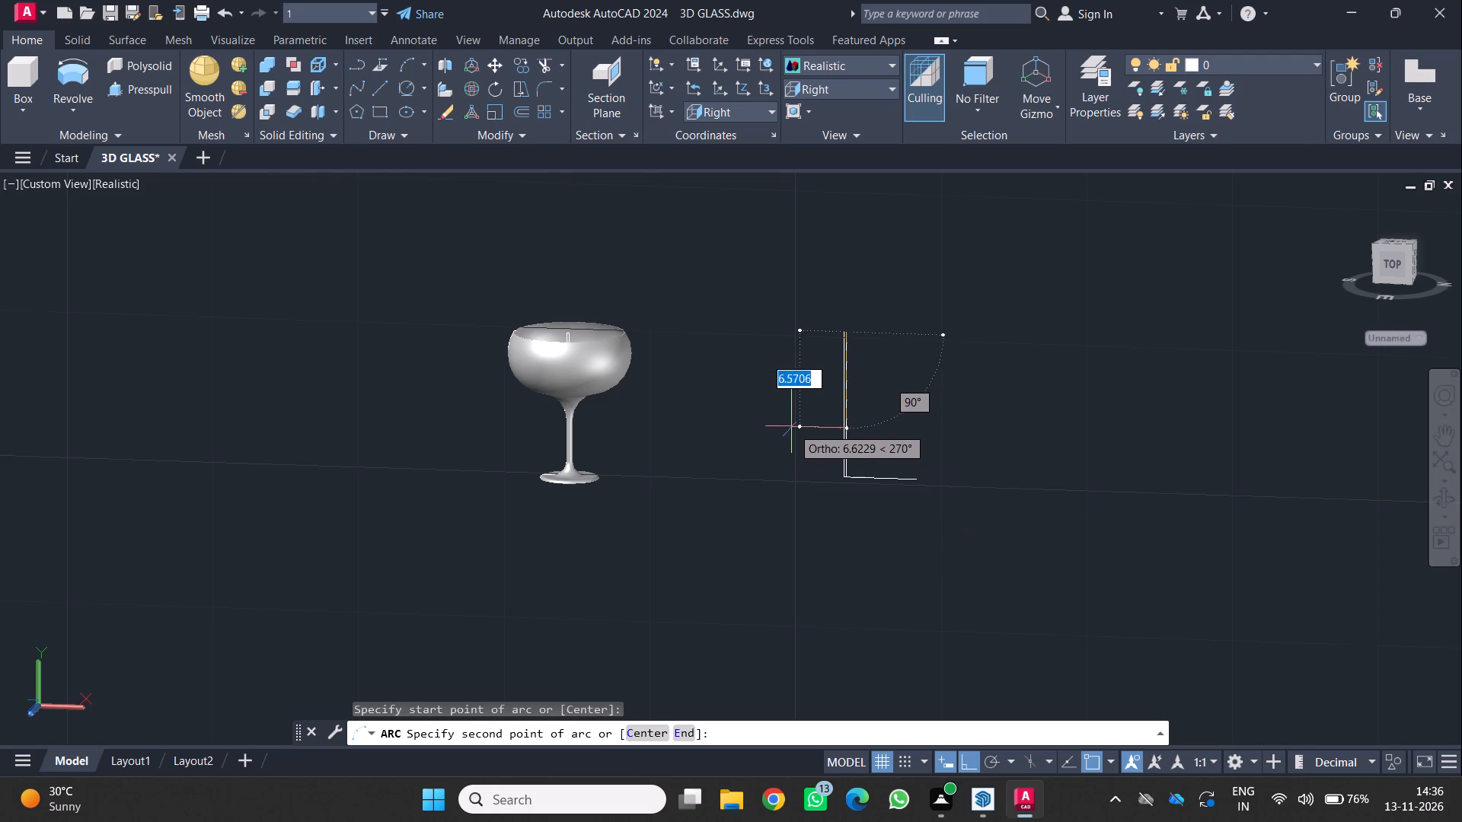
scroll(792, 424, up, 2)
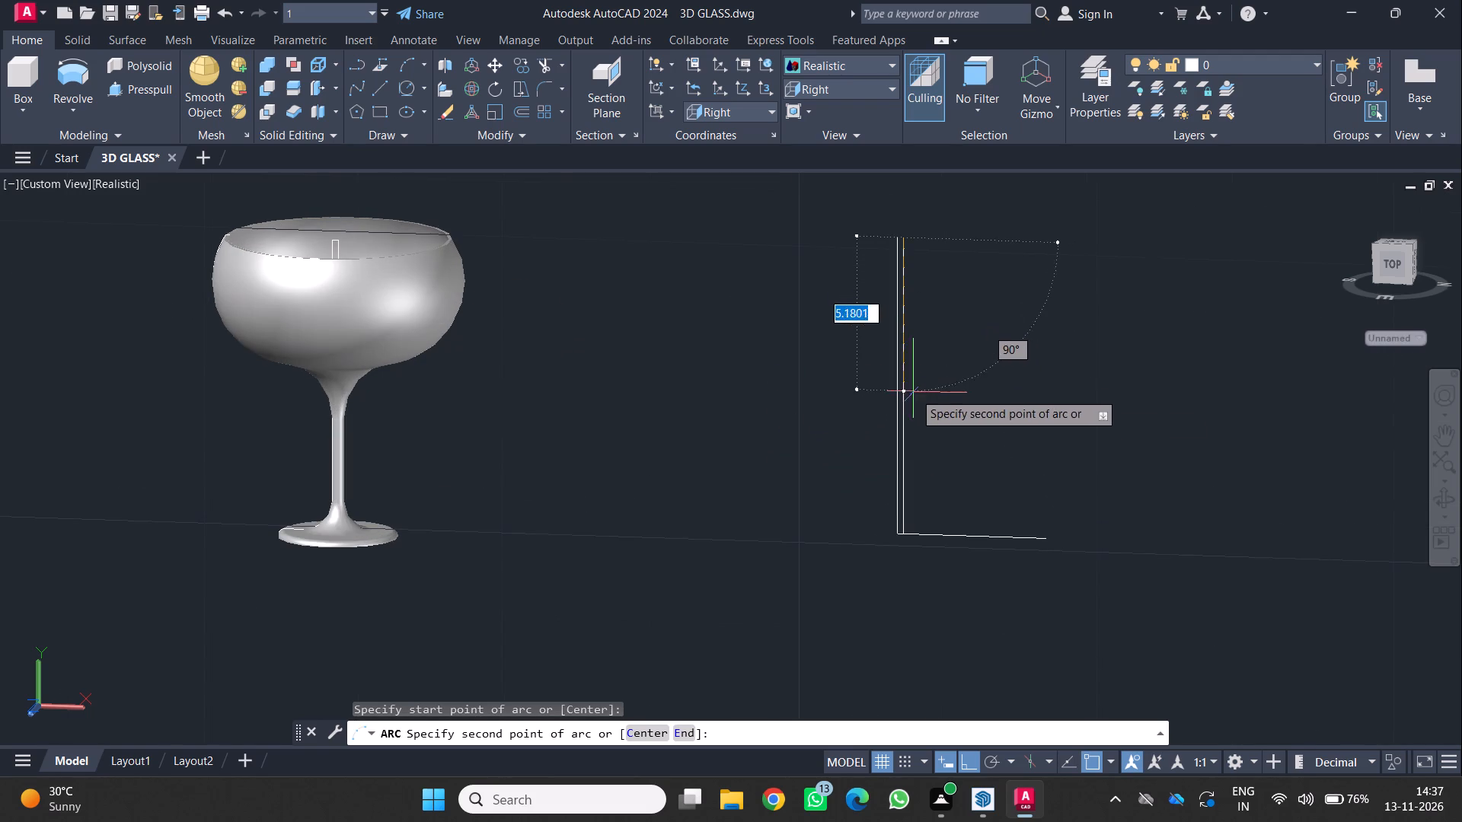
click(902, 387)
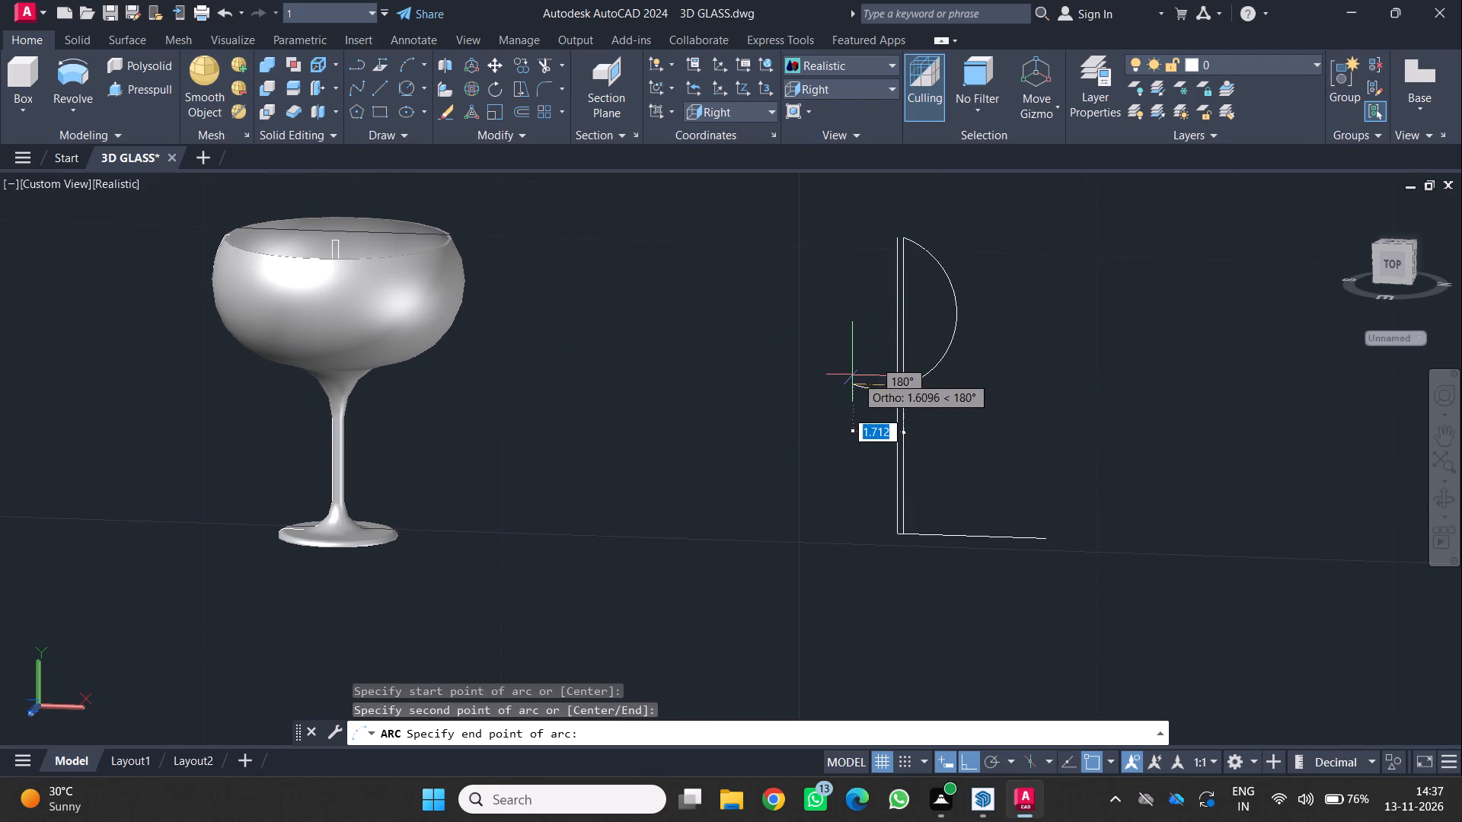
click(892, 378)
scroll(894, 408, up, 1)
middle_drag(894, 408, 835, 502)
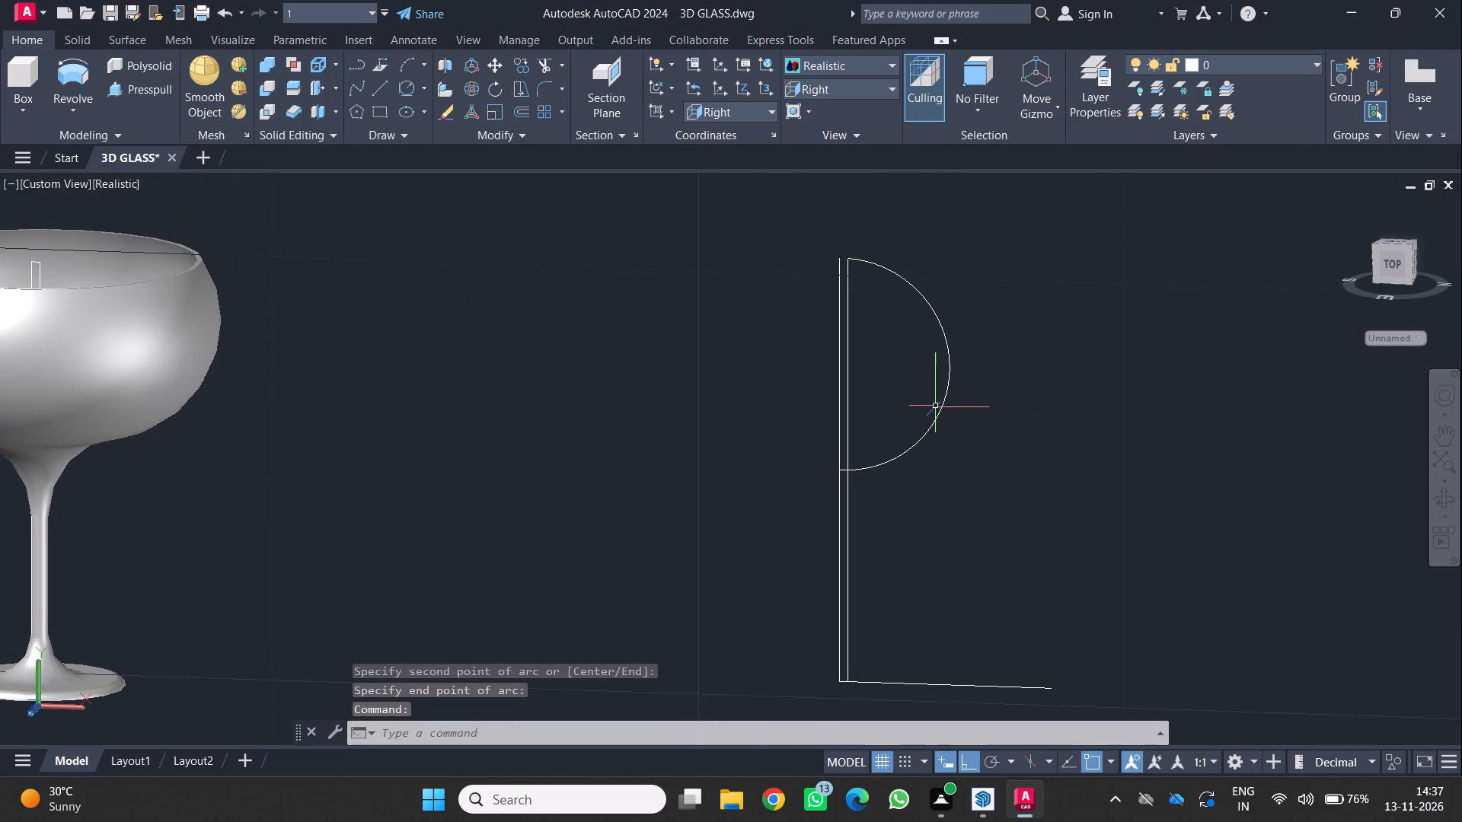
Stretch the arc's upper end horizontally about 3 units away from the glass and the two vertical lines.
click(941, 416)
scroll(857, 473, up, 1)
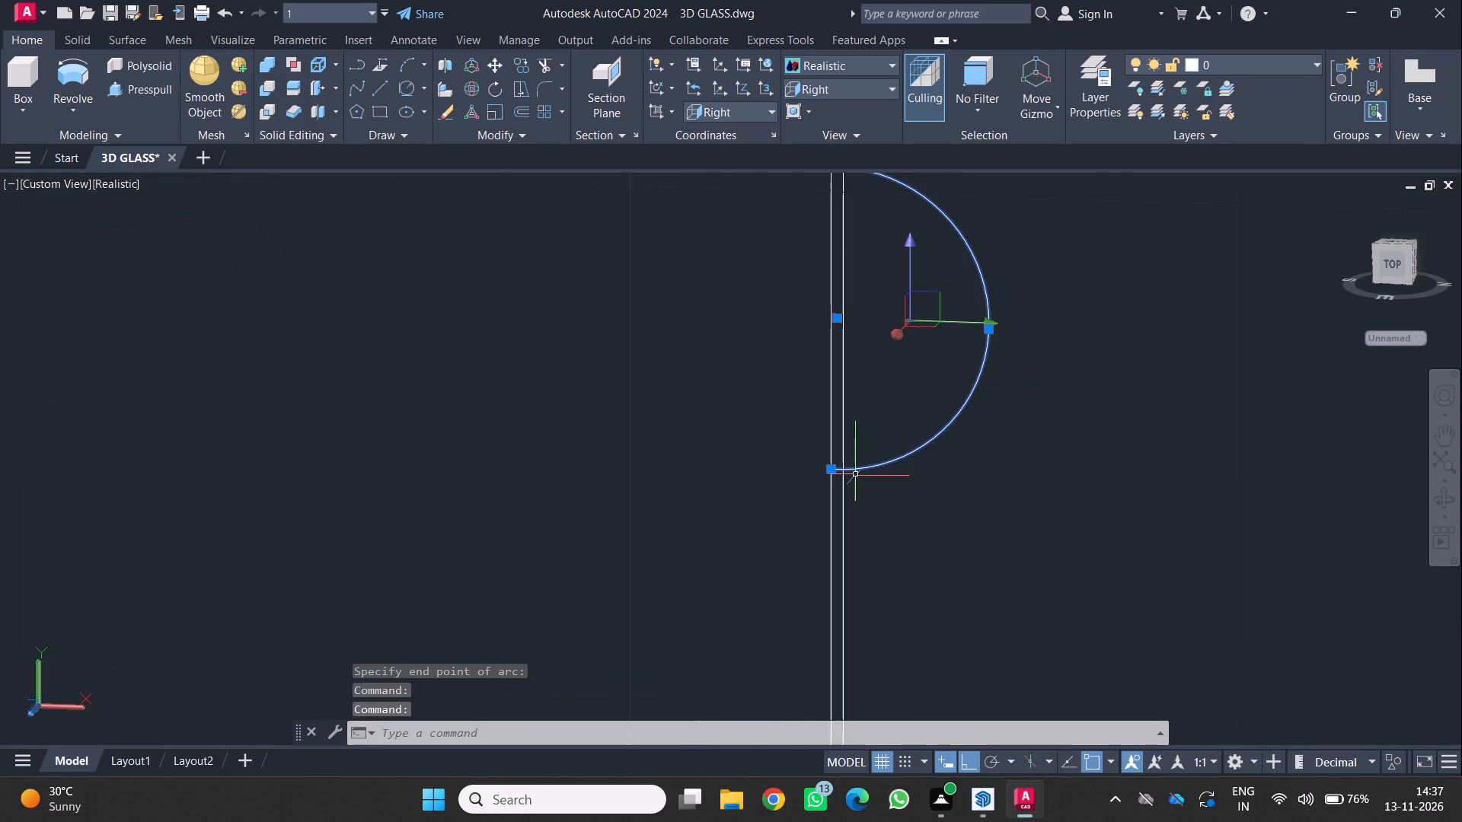
scroll(814, 483, down, 1)
scroll(837, 263, up, 3)
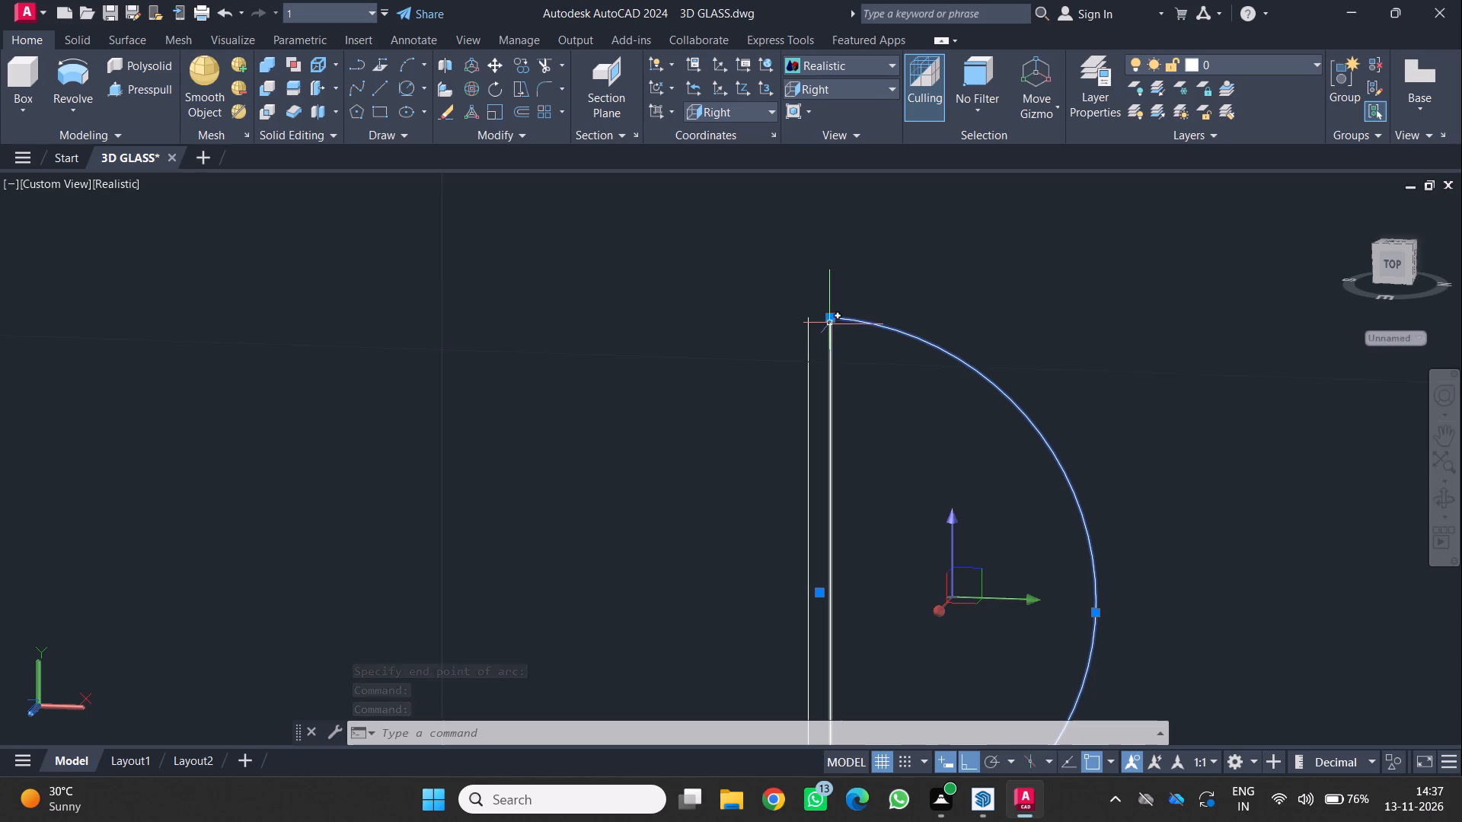
click(831, 320)
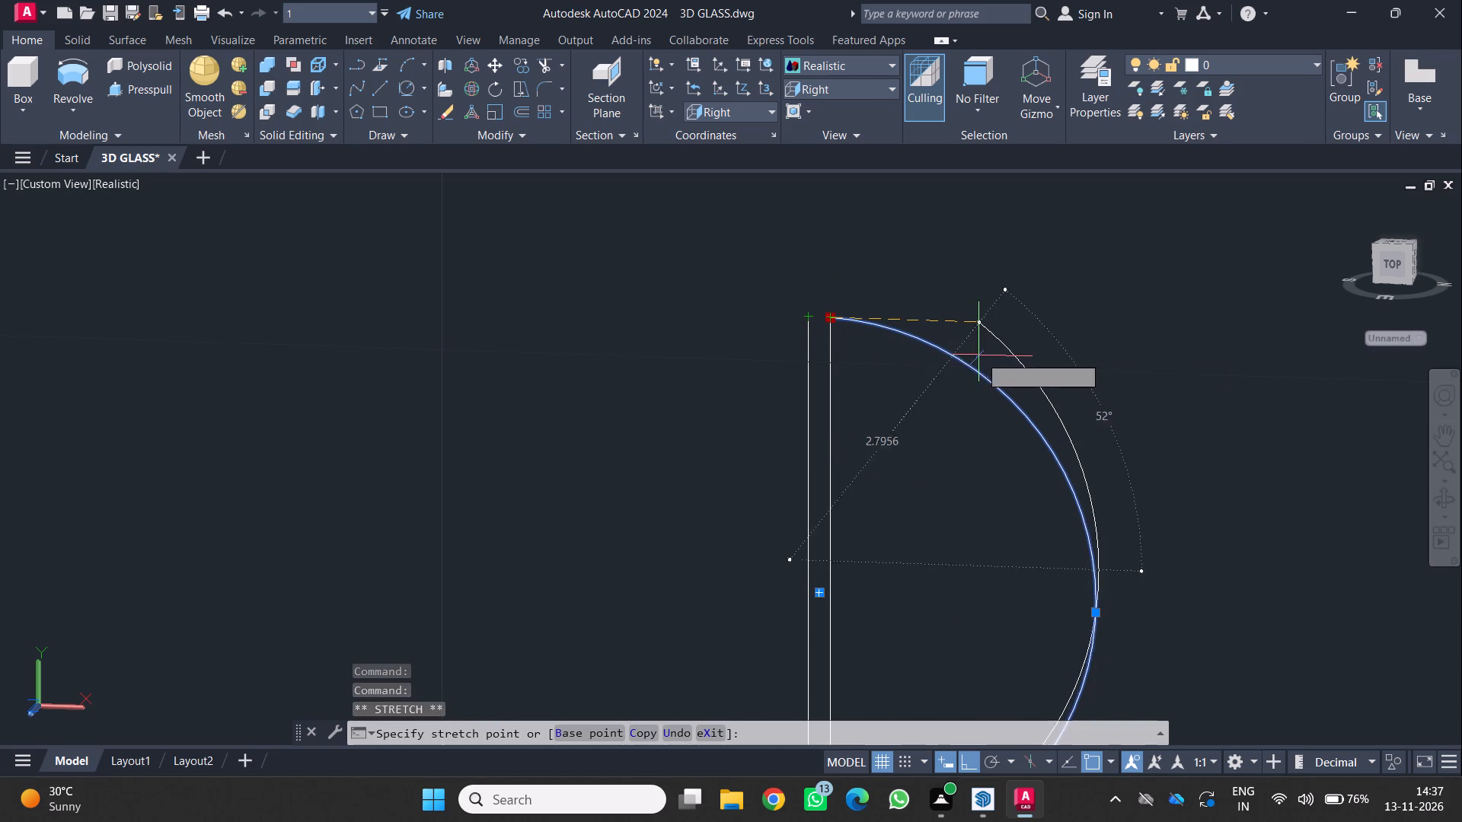
scroll(985, 365, down, 3)
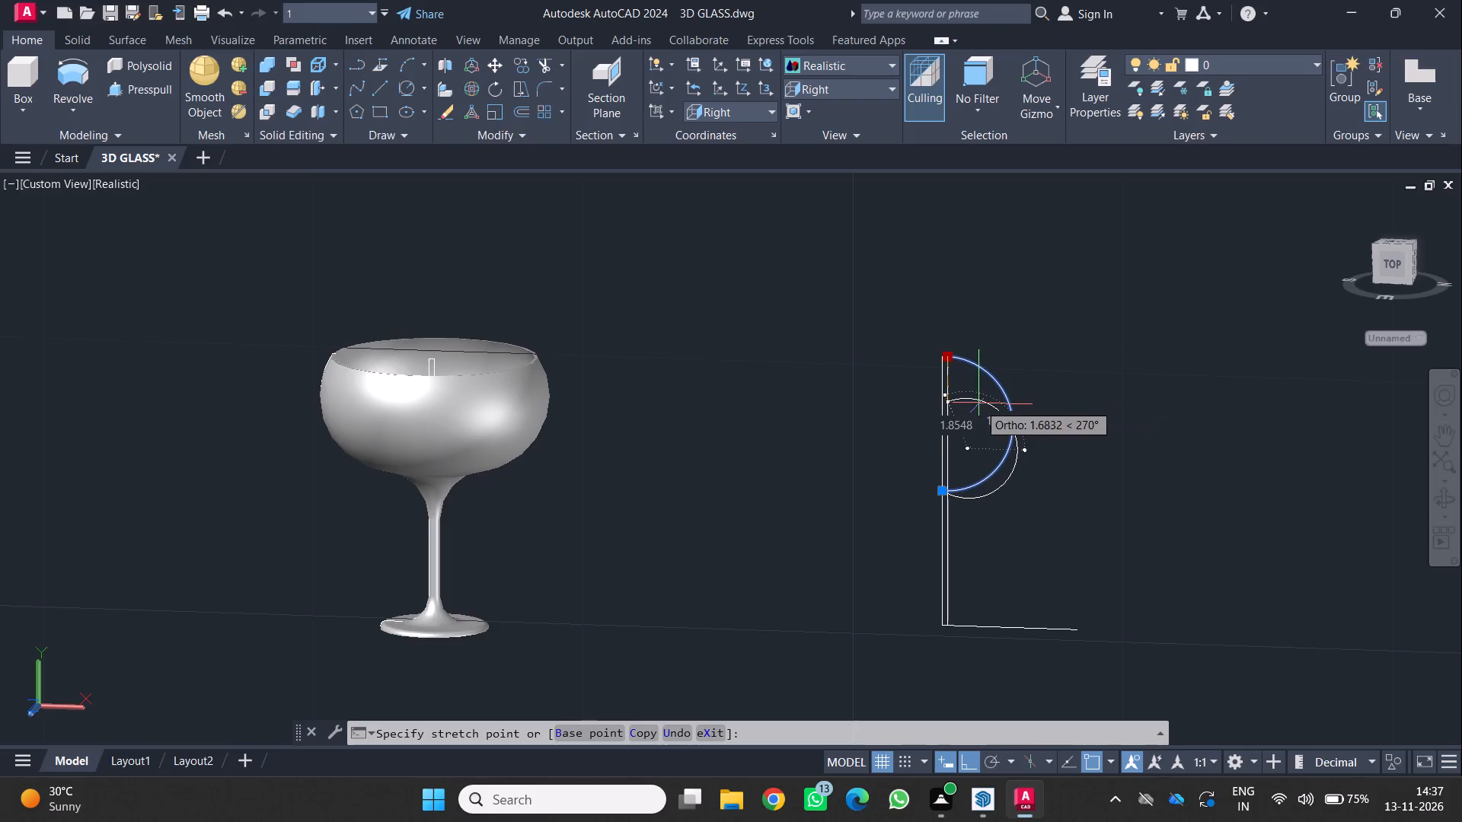
click(1027, 409)
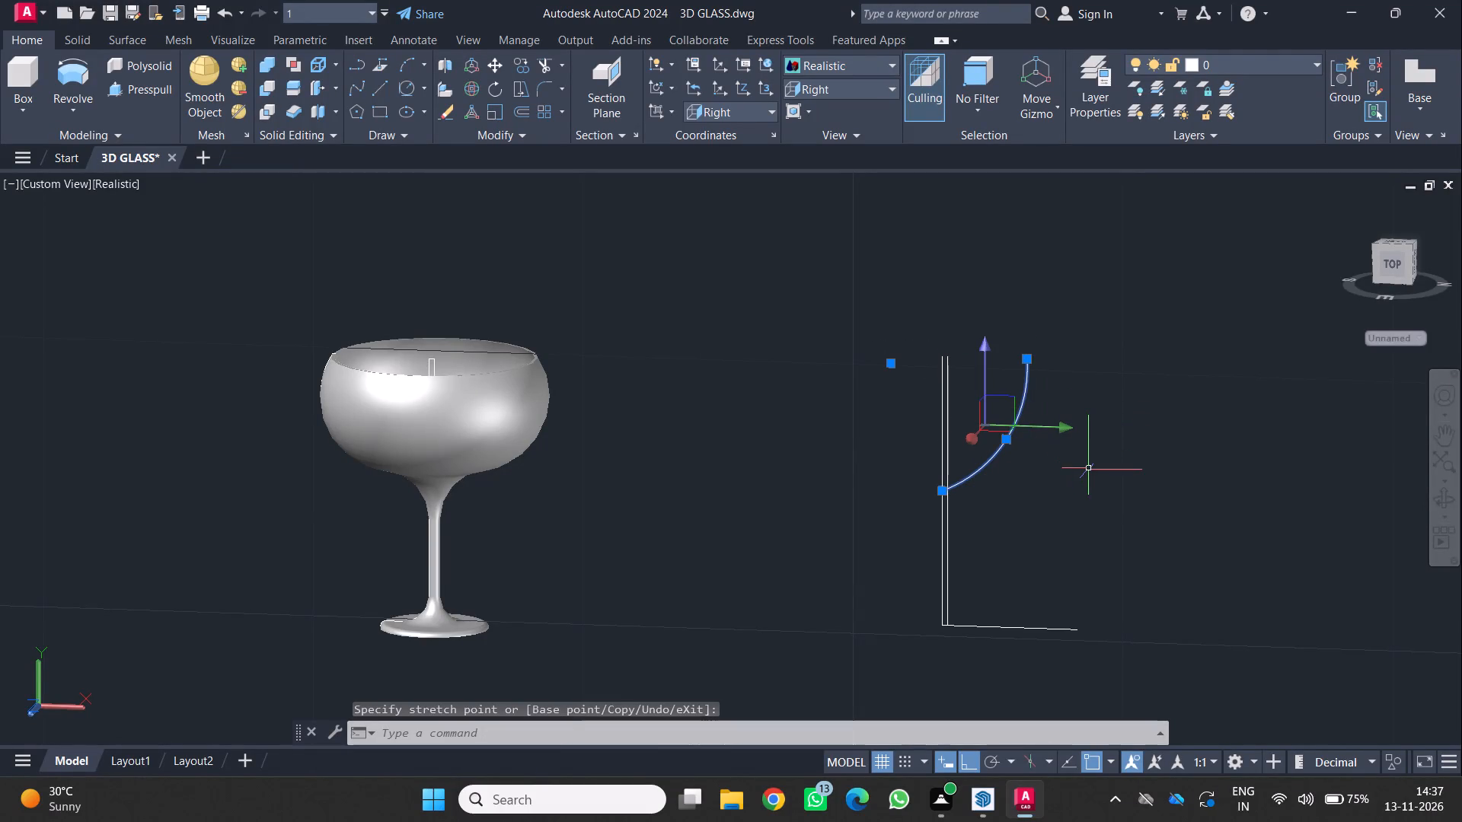
Move the arc by its centre grip onto the original vertical line near its top.
click(889, 361)
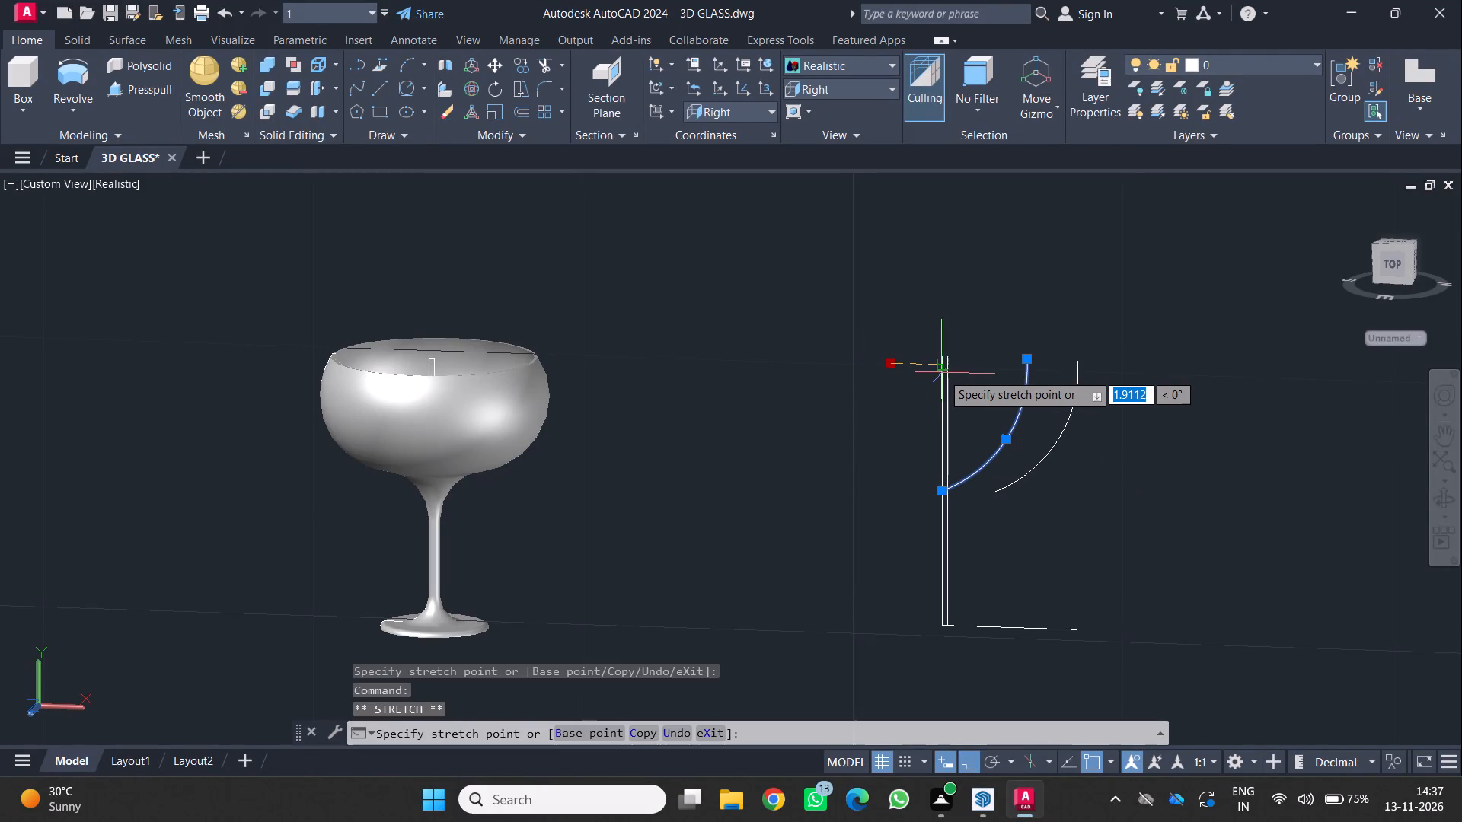
scroll(947, 367, up, 4)
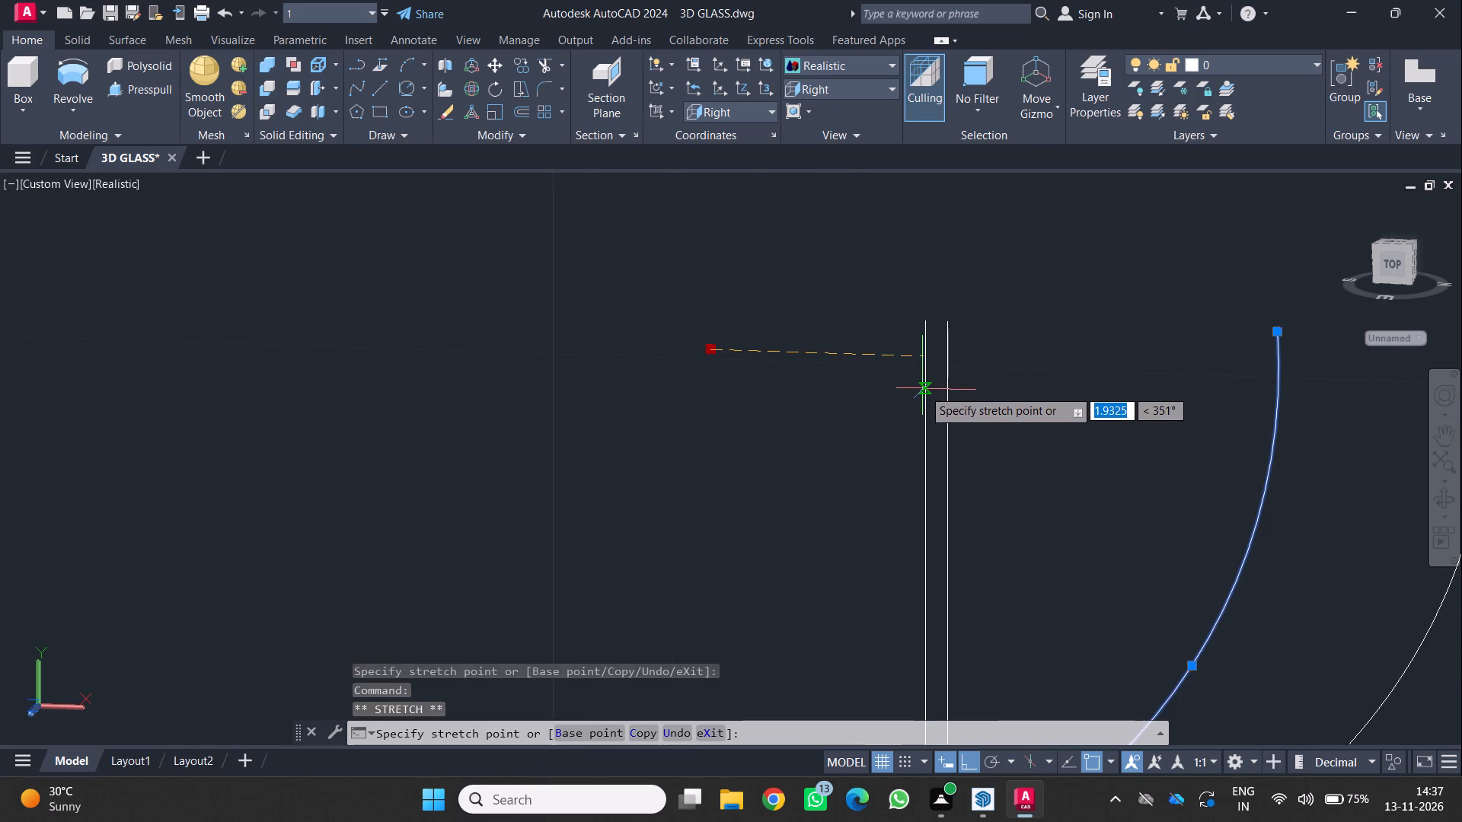
click(923, 389)
scroll(1023, 456, down, 3)
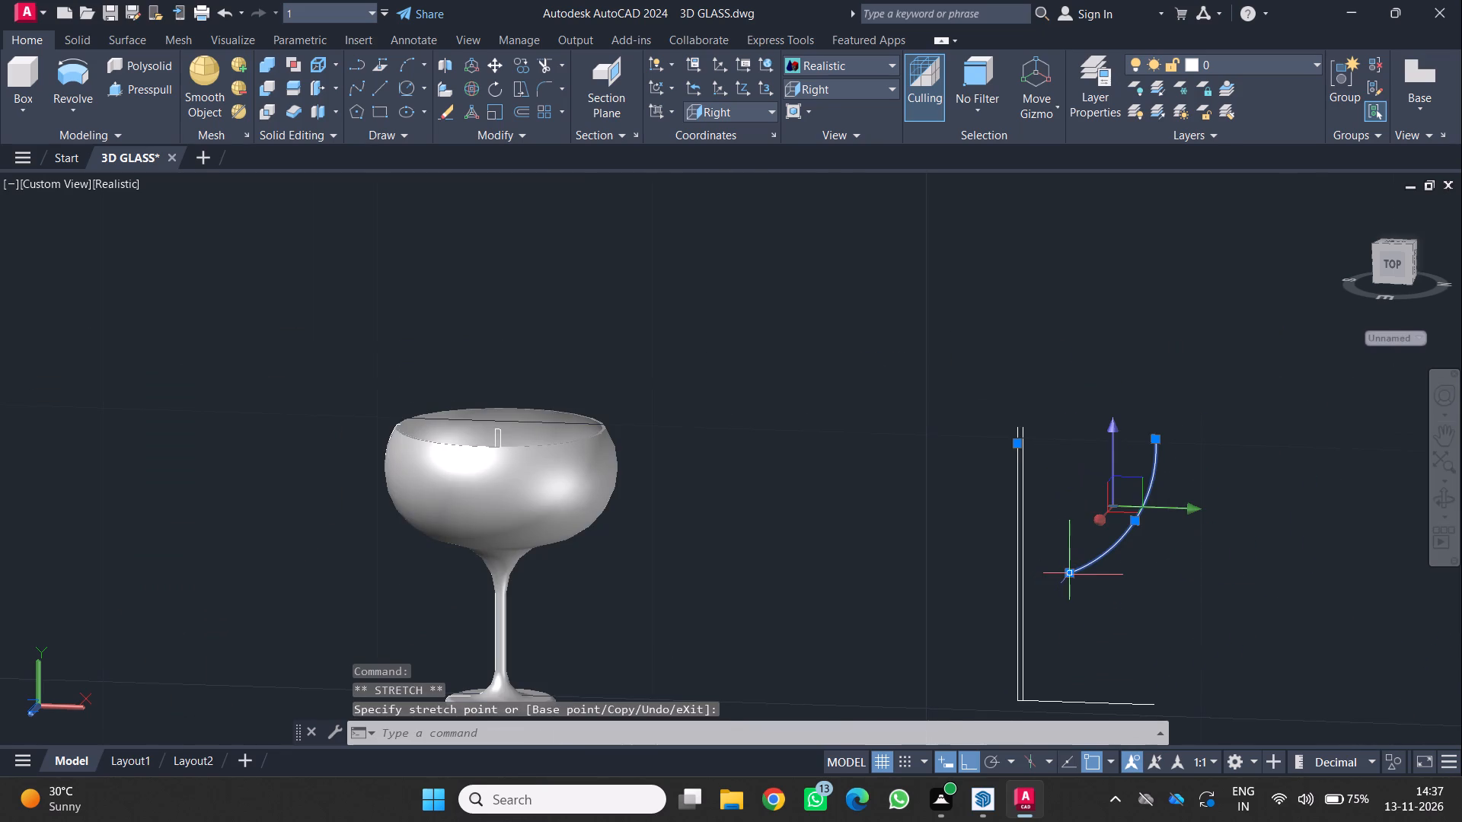
Stretch the arc's lower end horizontally back to the offset vertical line.
click(1069, 574)
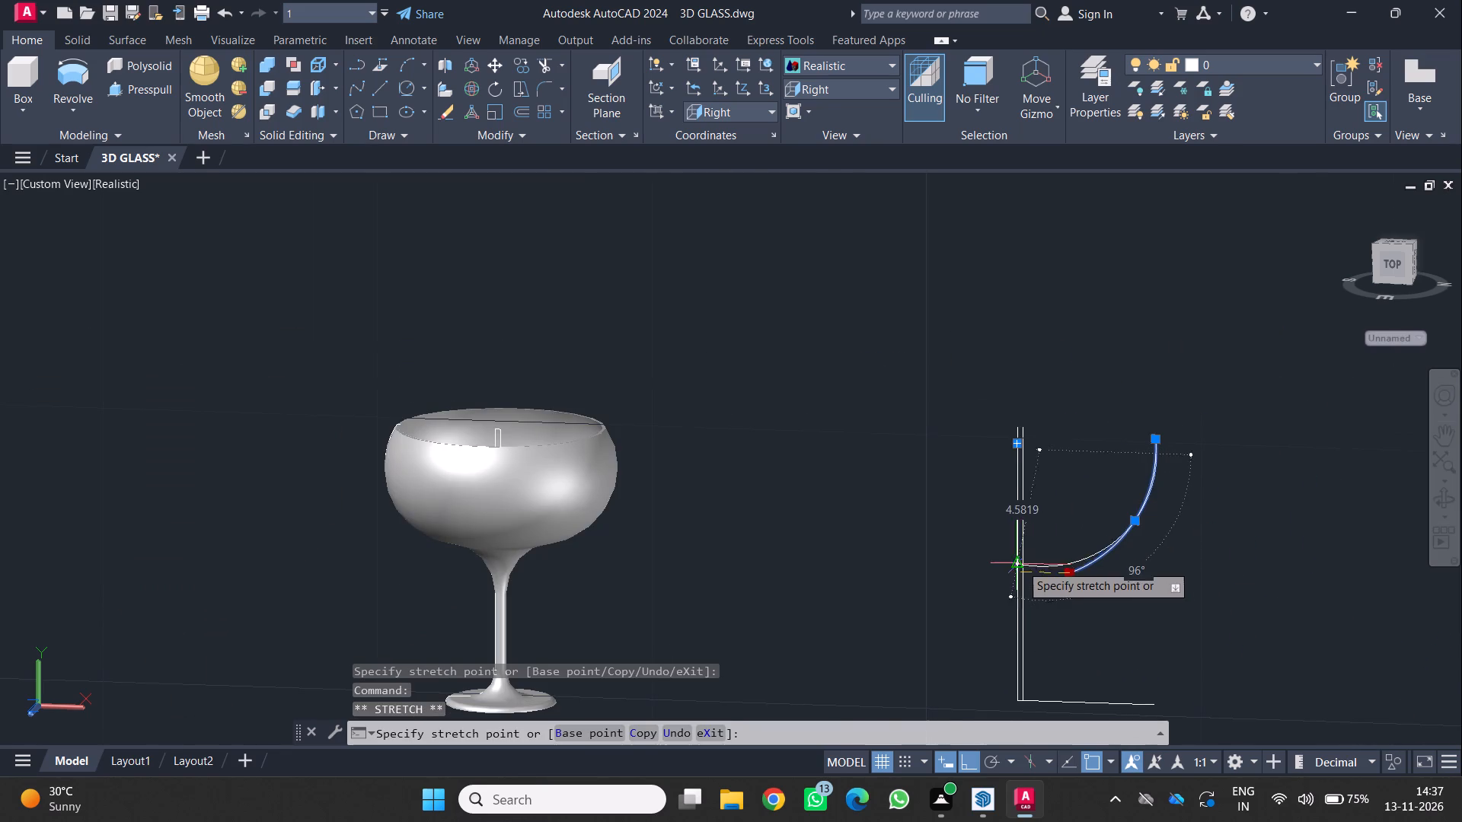
scroll(1020, 564, up, 2)
click(1030, 581)
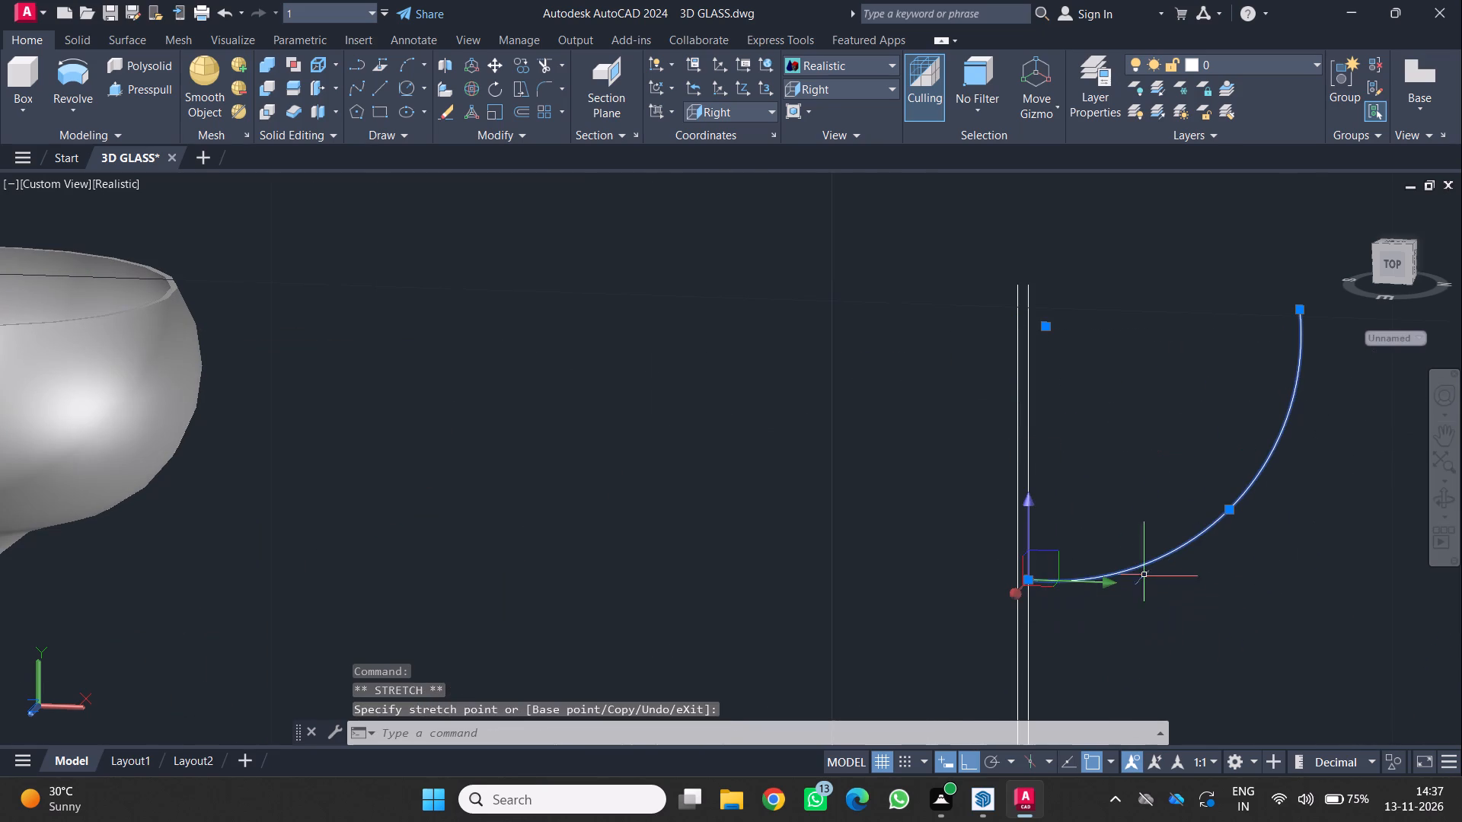
Move the reshaped arc by its centre grip onto the original vertical line and clear the selection.
click(1047, 325)
click(1020, 325)
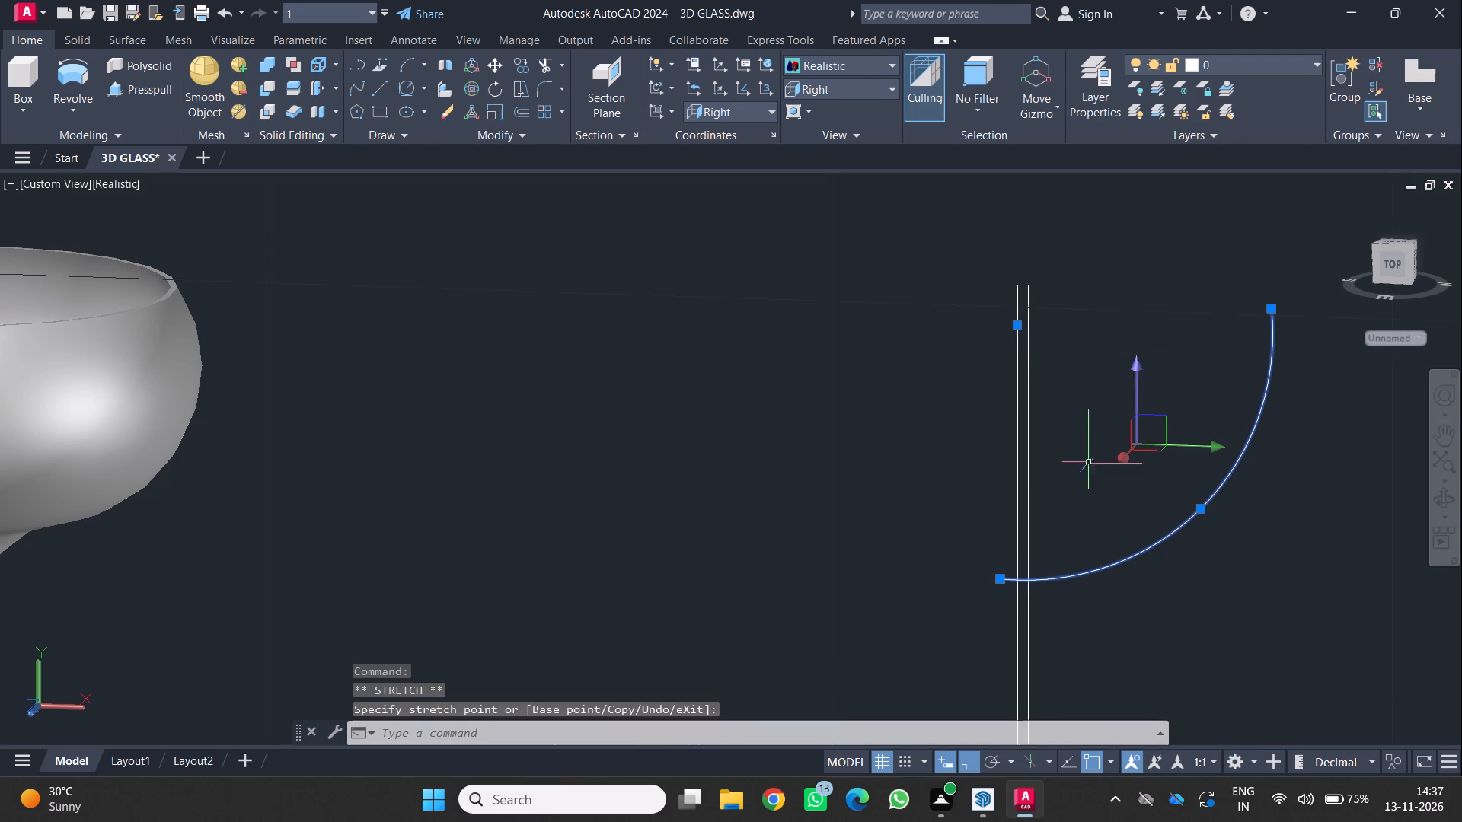
click(1232, 653)
click(1170, 632)
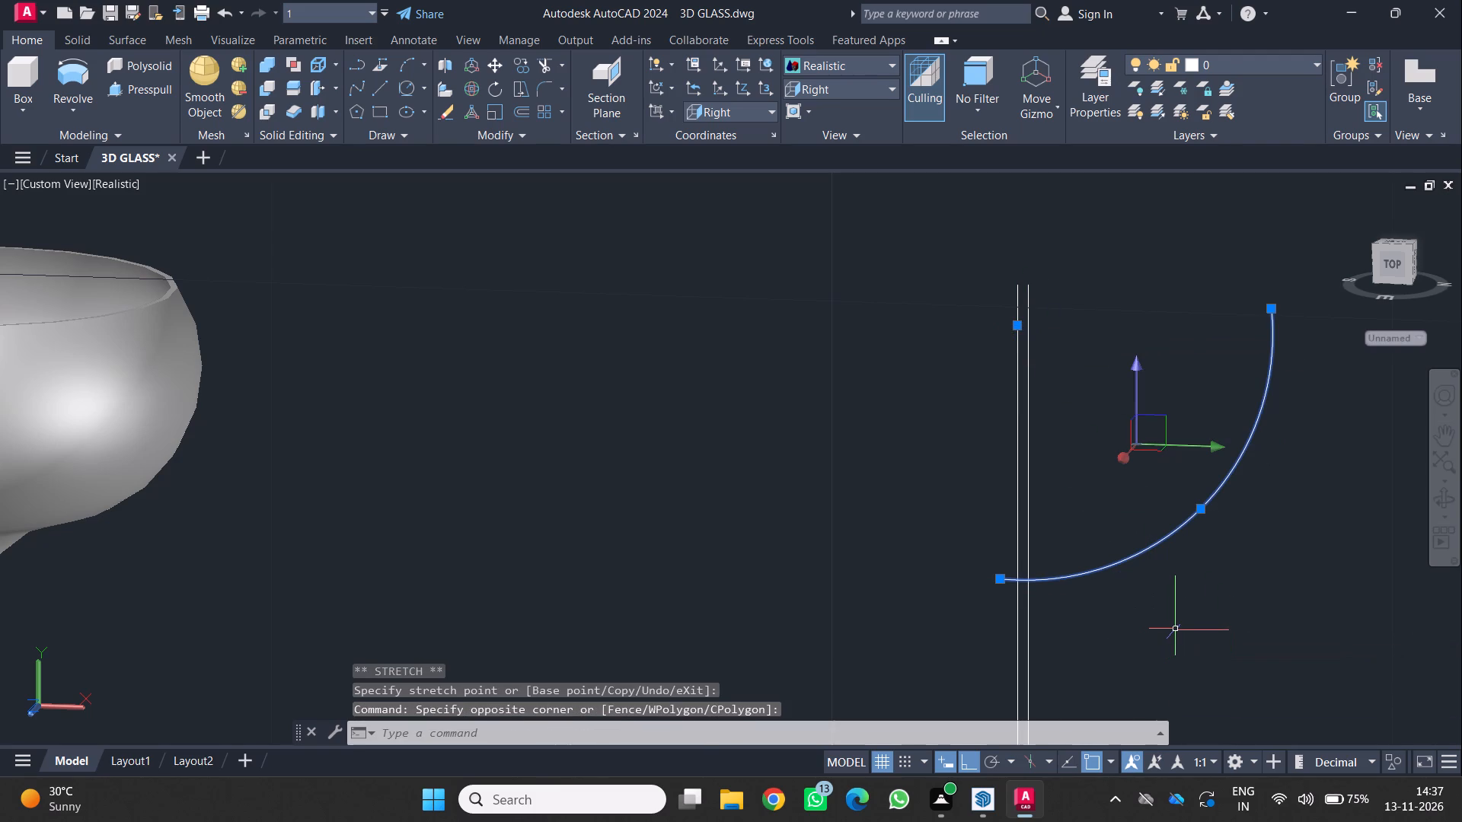
key(Escape)
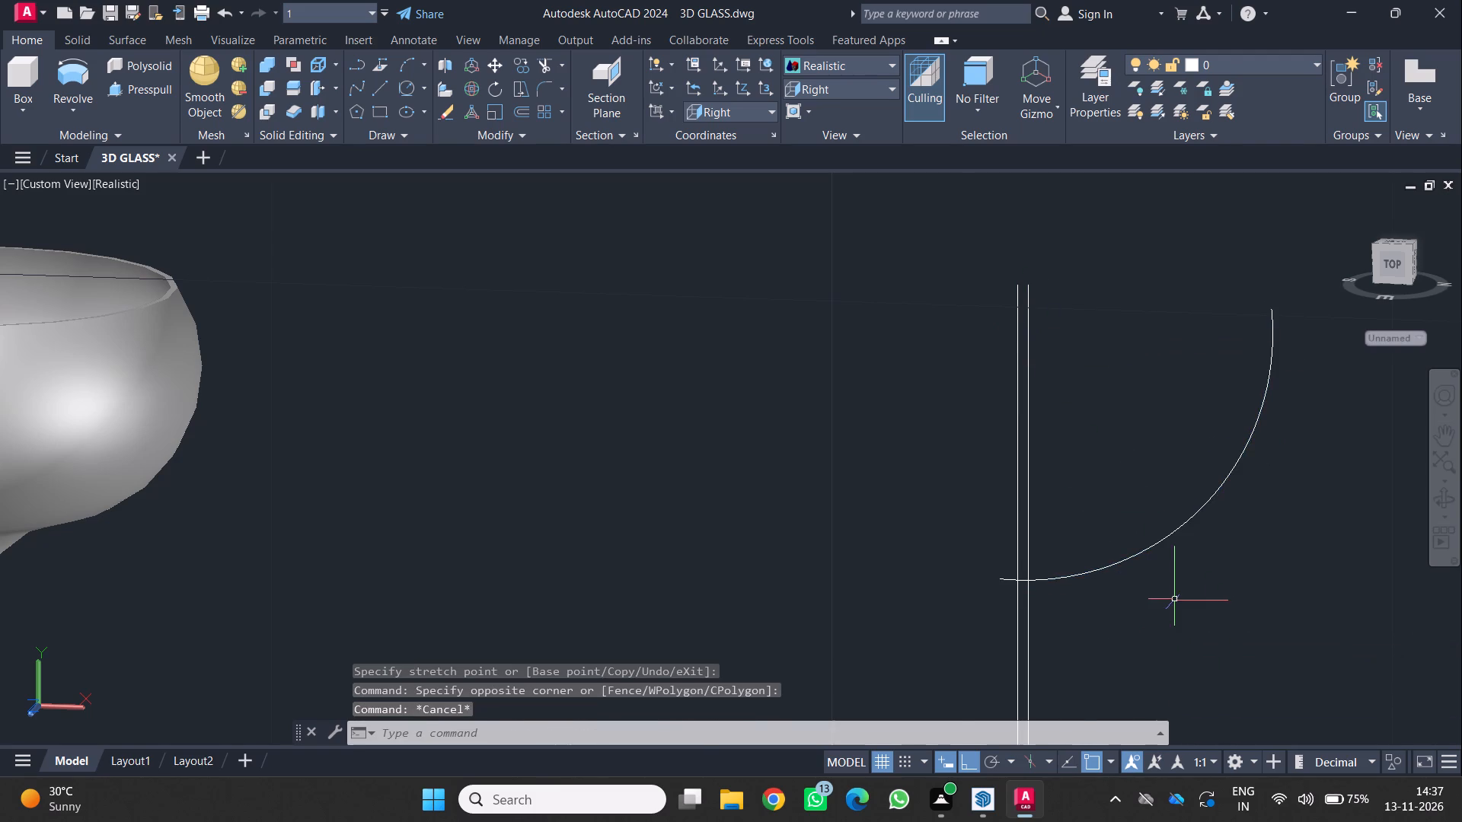
Offset the bowl arc by 0.1 towards its inner side.
scroll(1176, 600, down, 1)
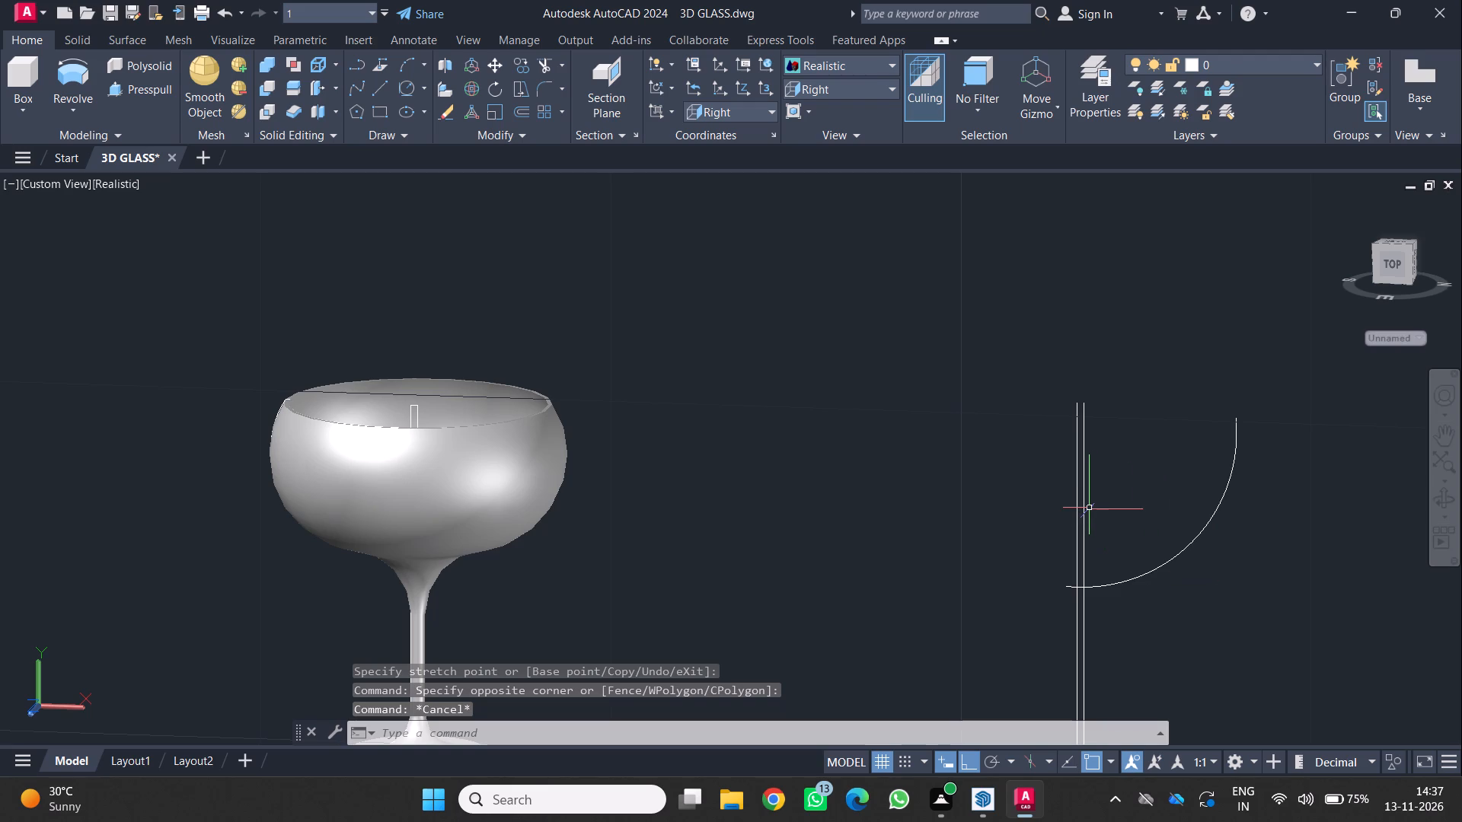
scroll(1205, 546, up, 2)
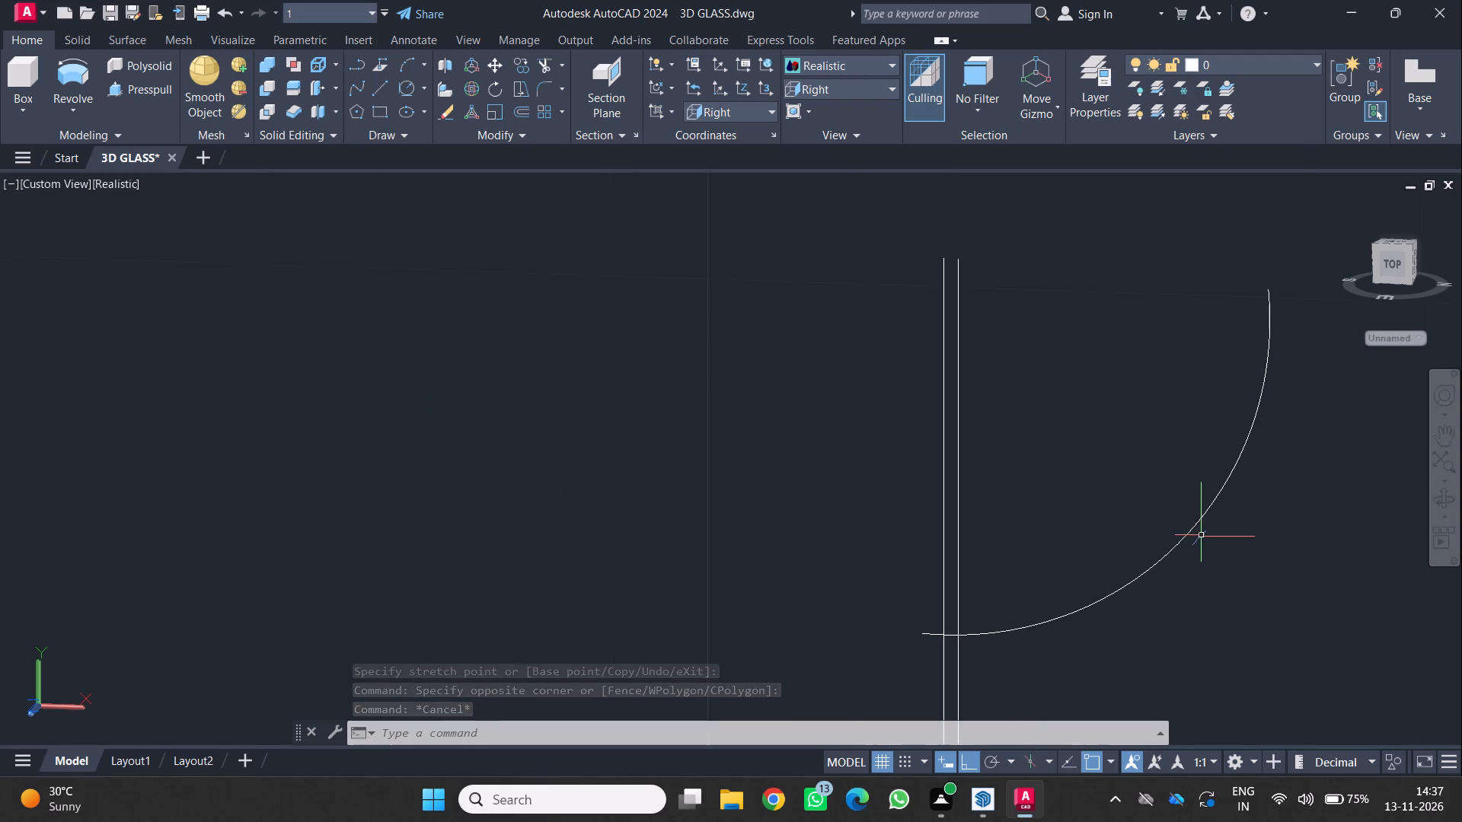
click(1184, 541)
key(o)
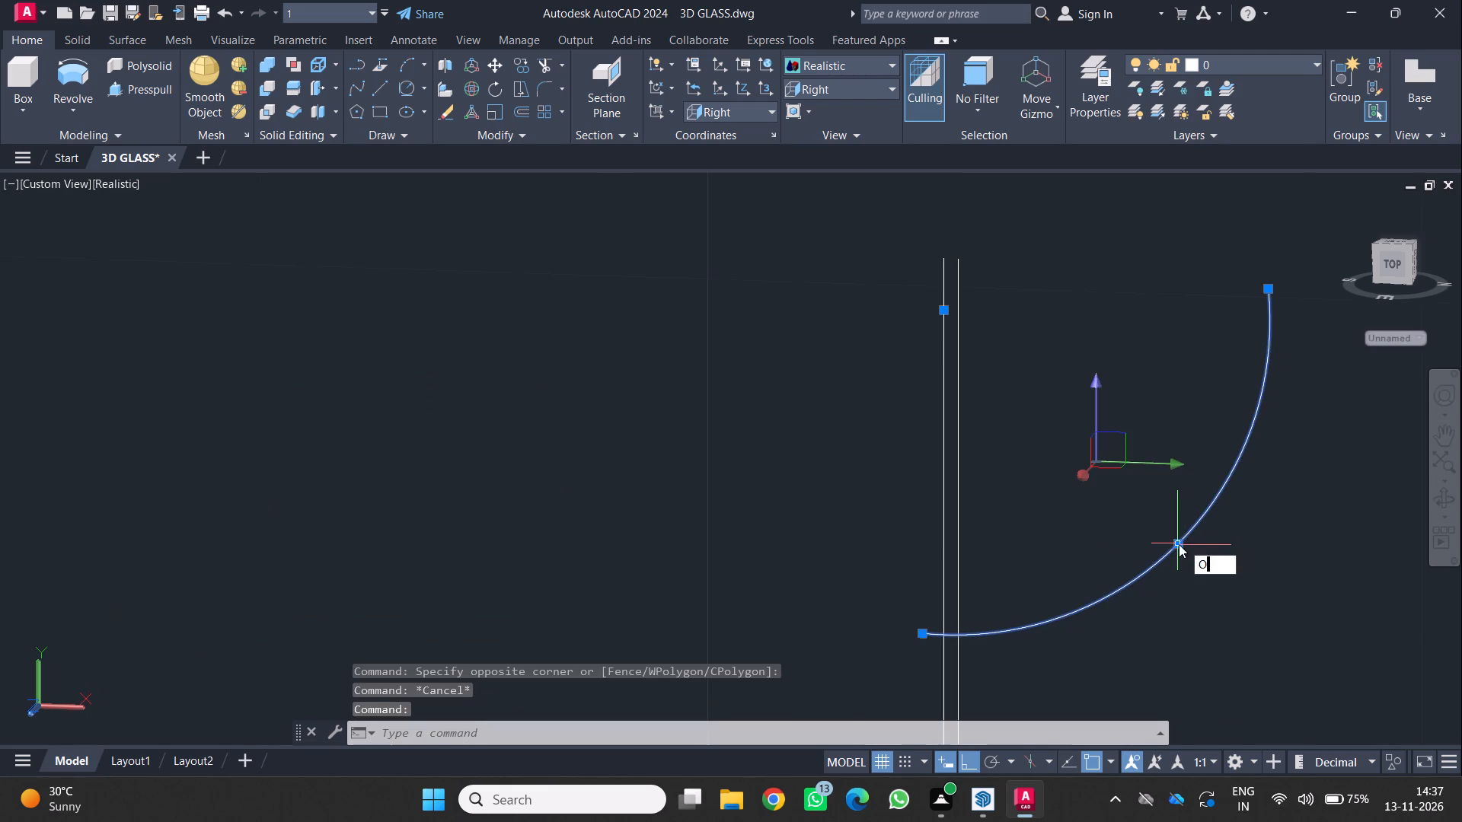
key(Return)
text(0.)
key(1)
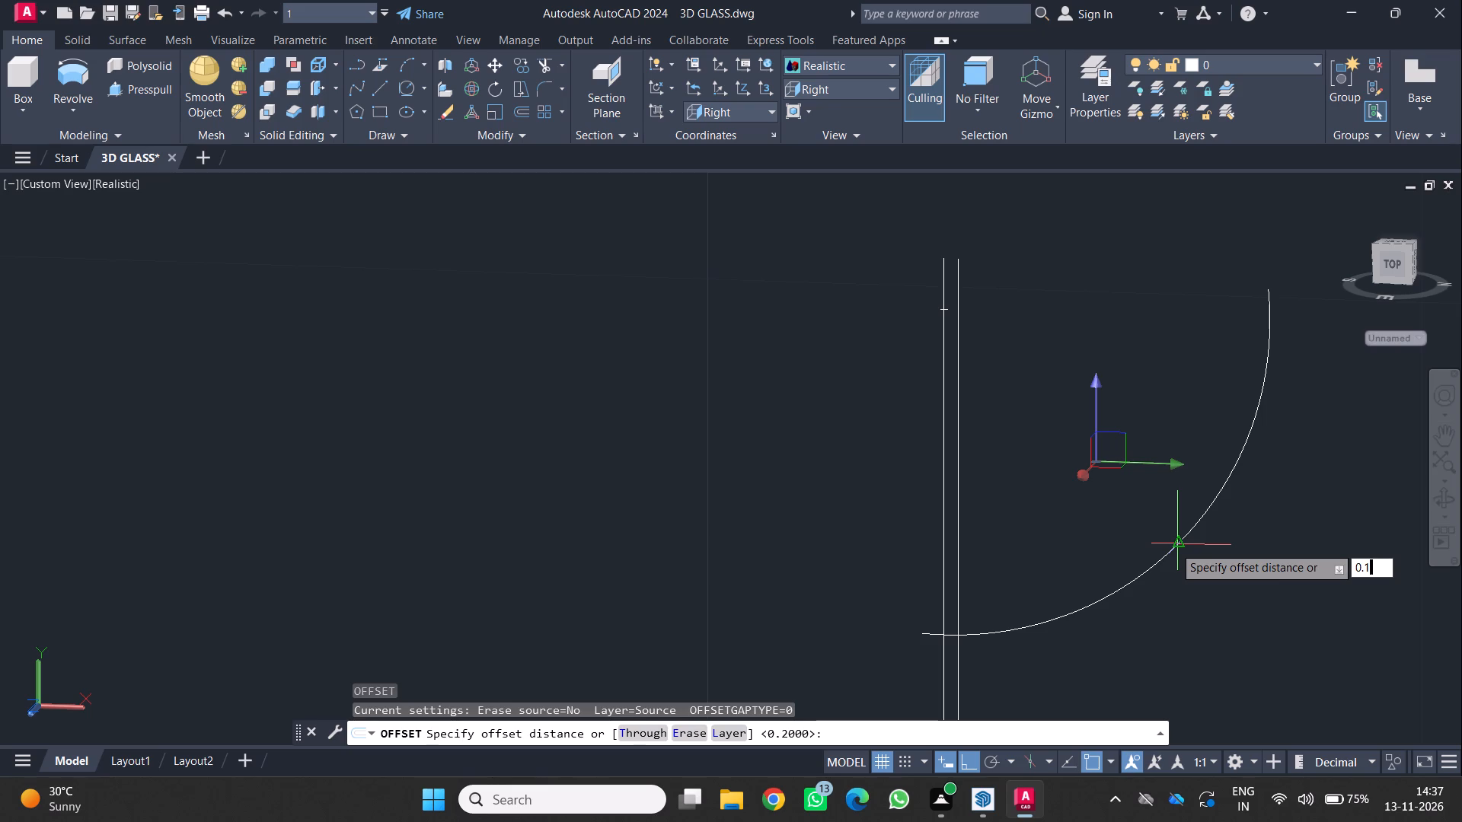
key(Return)
click(1122, 530)
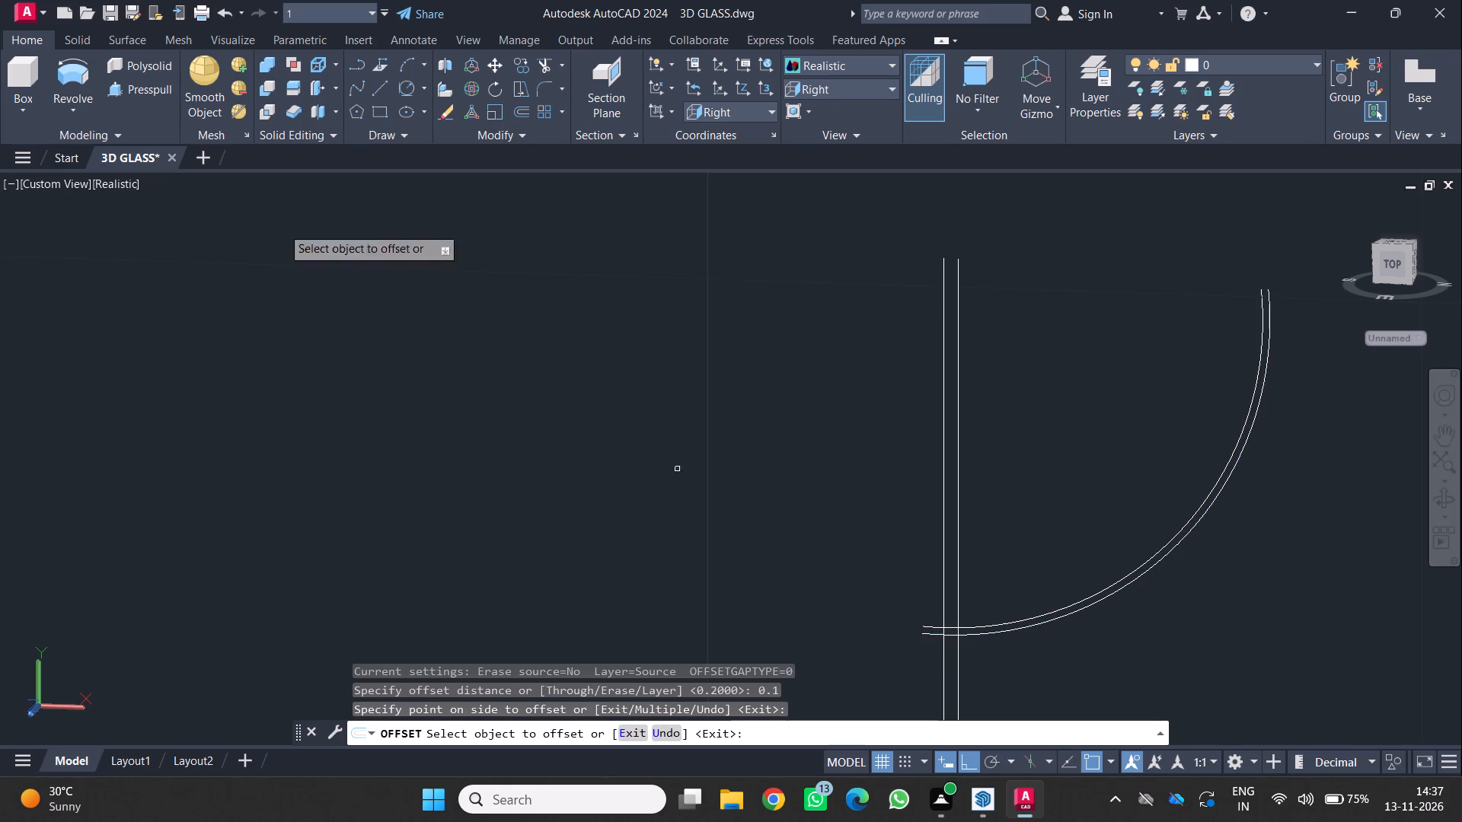
key(t)
key(r)
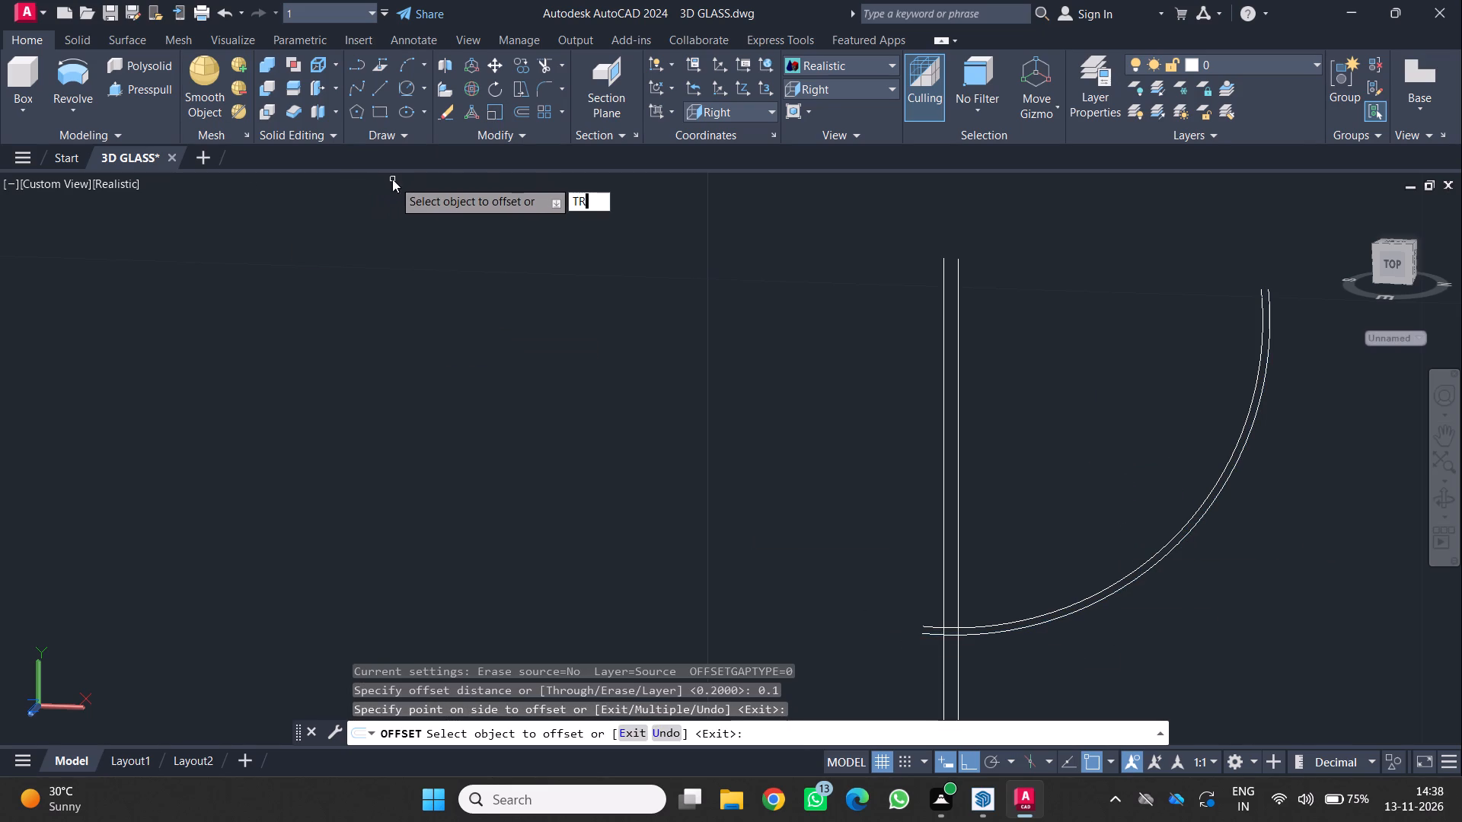
key(Escape)
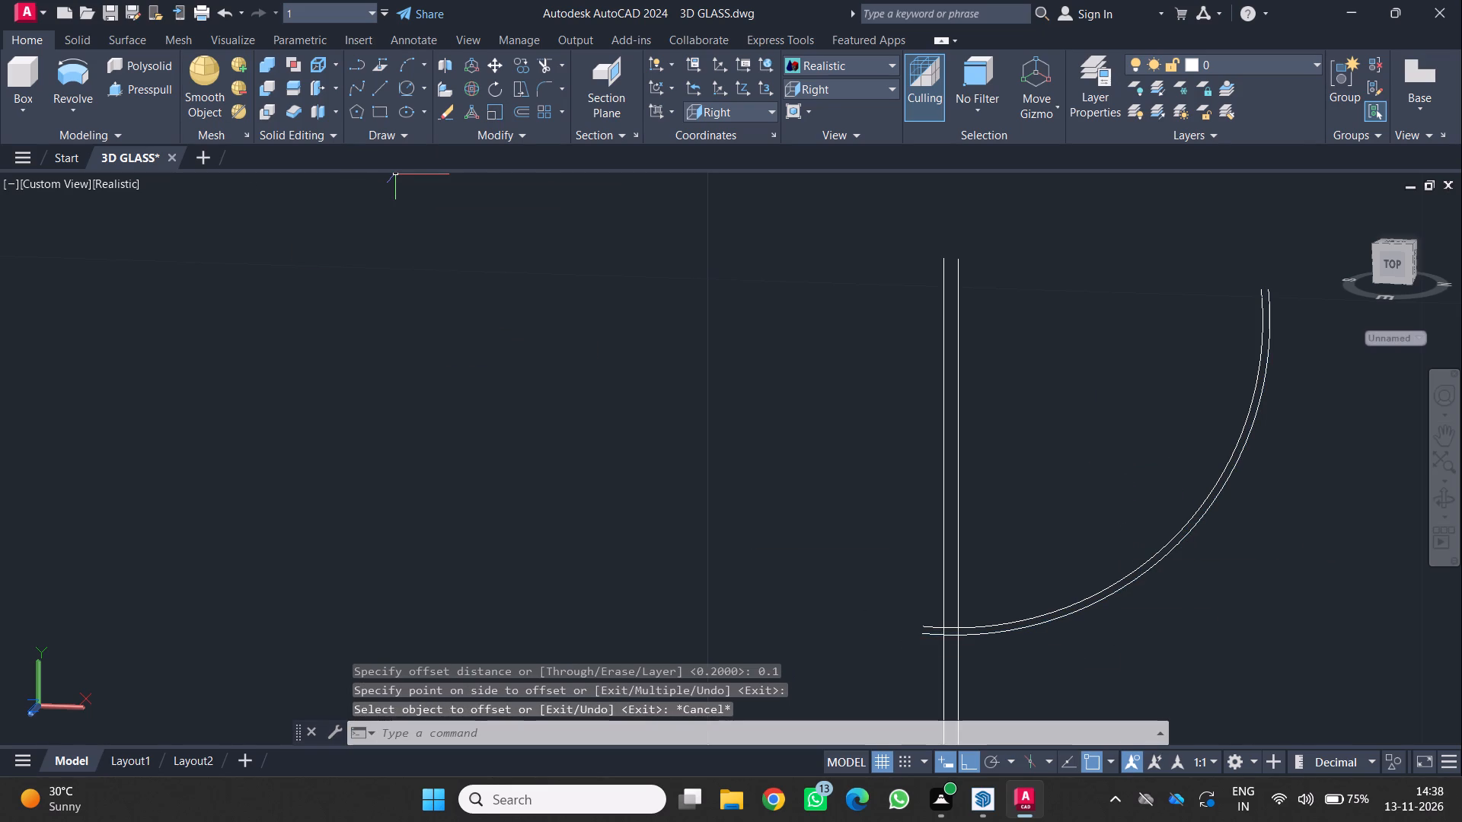
Trim the lower ends of both bowl arcs back to the offset vertical line.
text(TR)
key(Return)
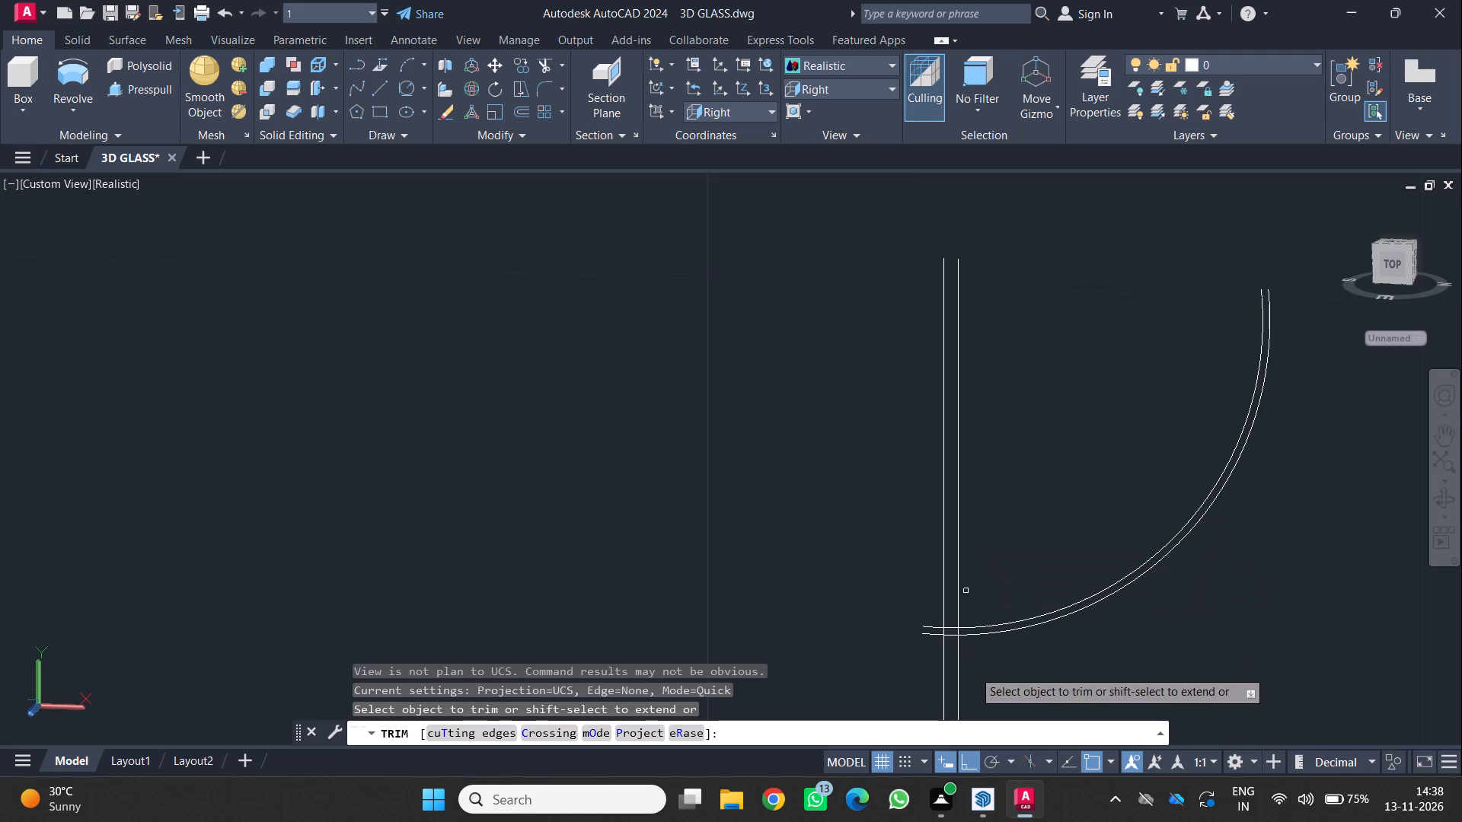
scroll(972, 661, up, 1)
middle_drag(971, 652, 950, 592)
scroll(921, 574, up, 2)
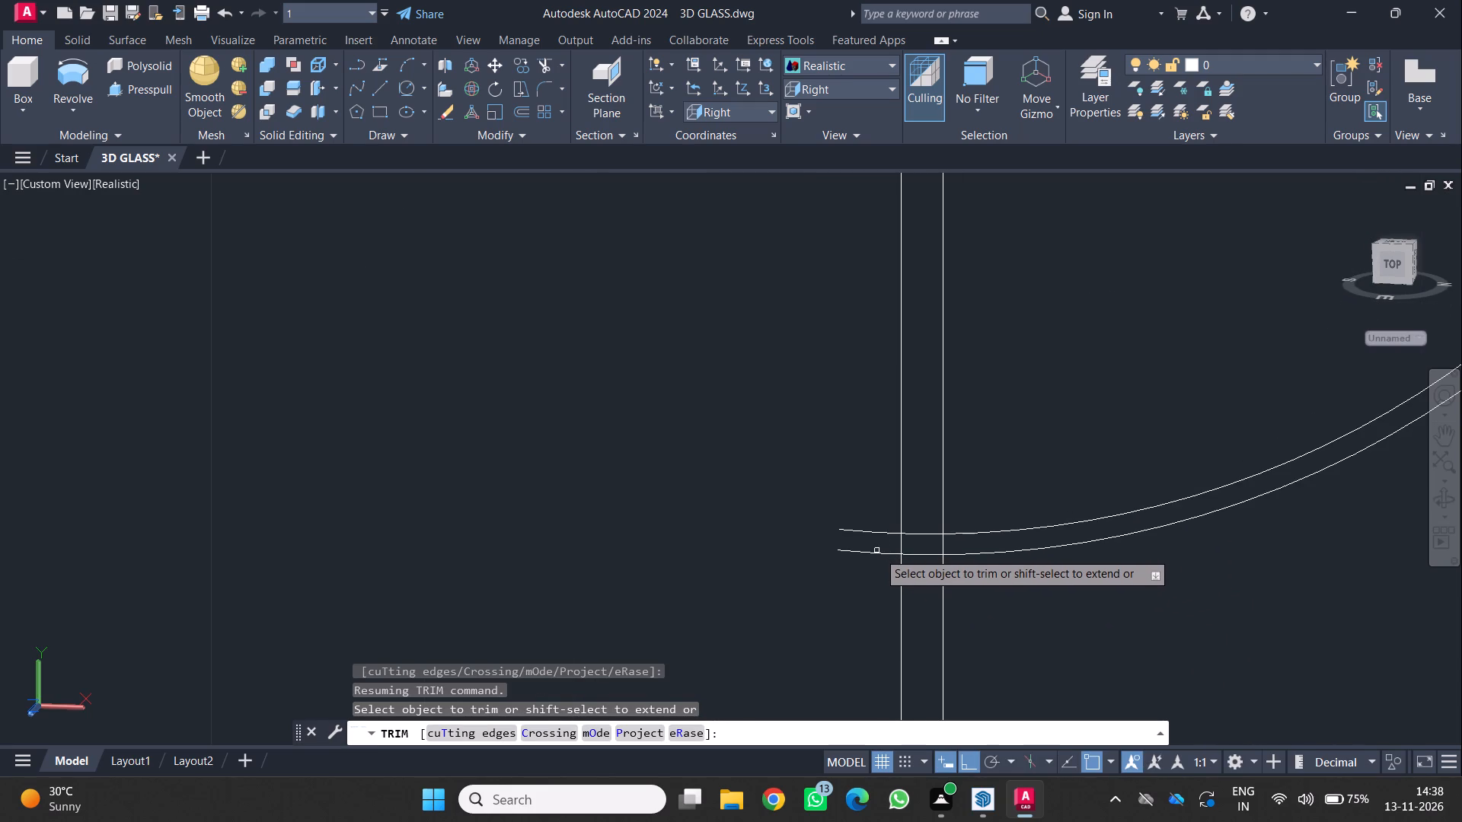
click(879, 554)
click(874, 533)
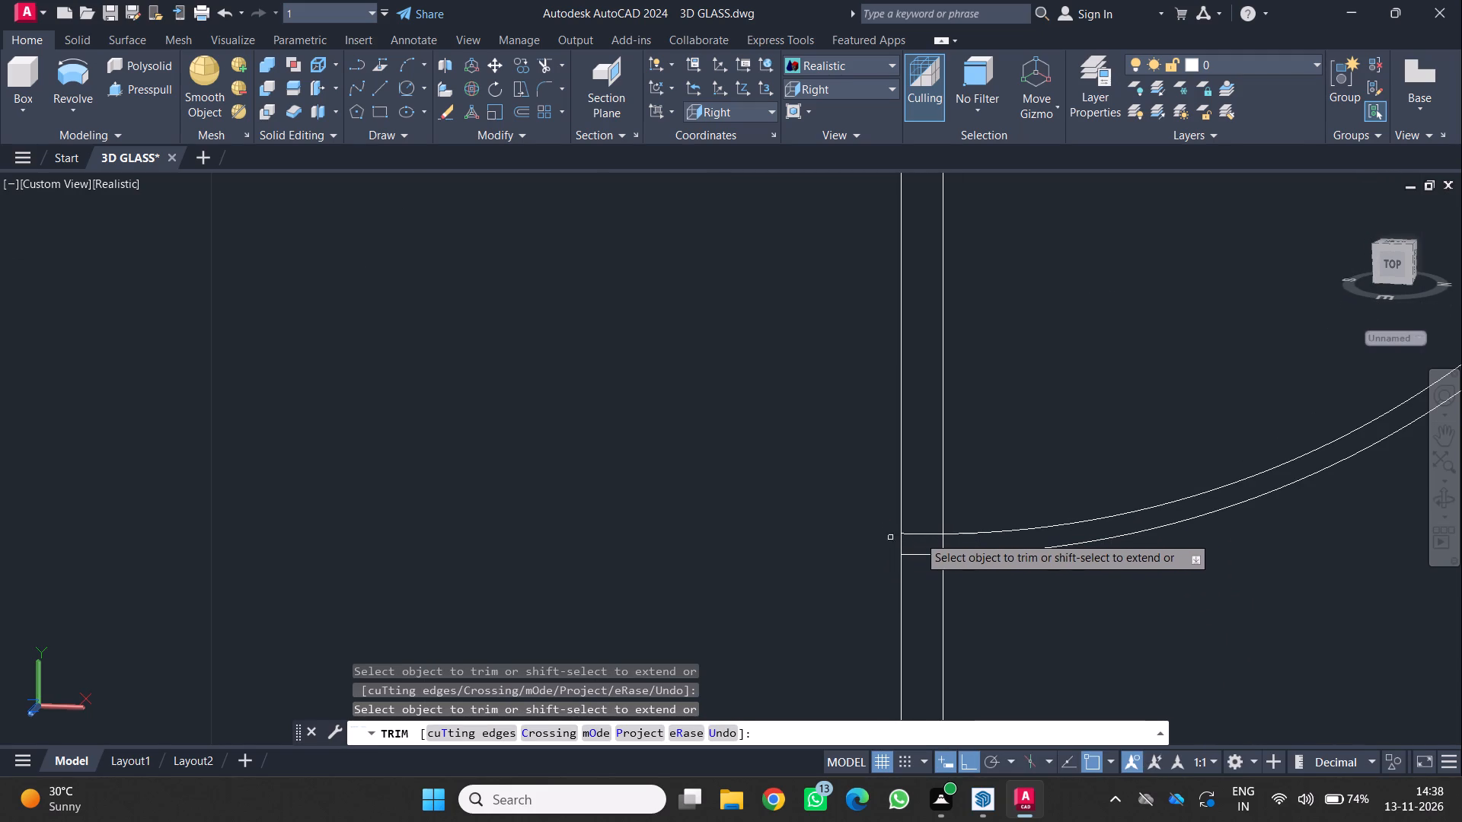
click(921, 558)
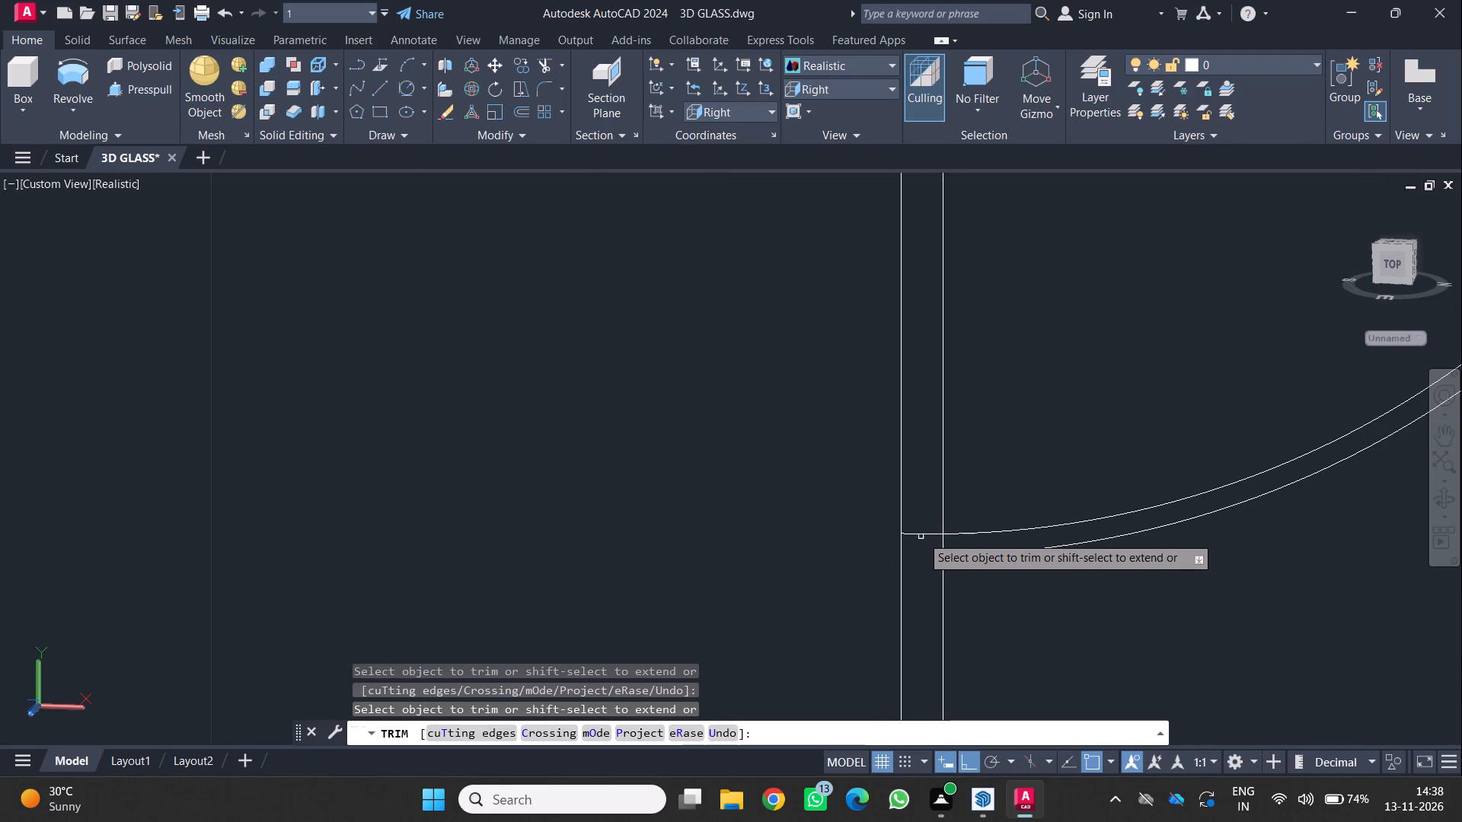
click(921, 535)
Trim the short piece of the offset vertical line between the two bowl arcs.
scroll(915, 545, down, 5)
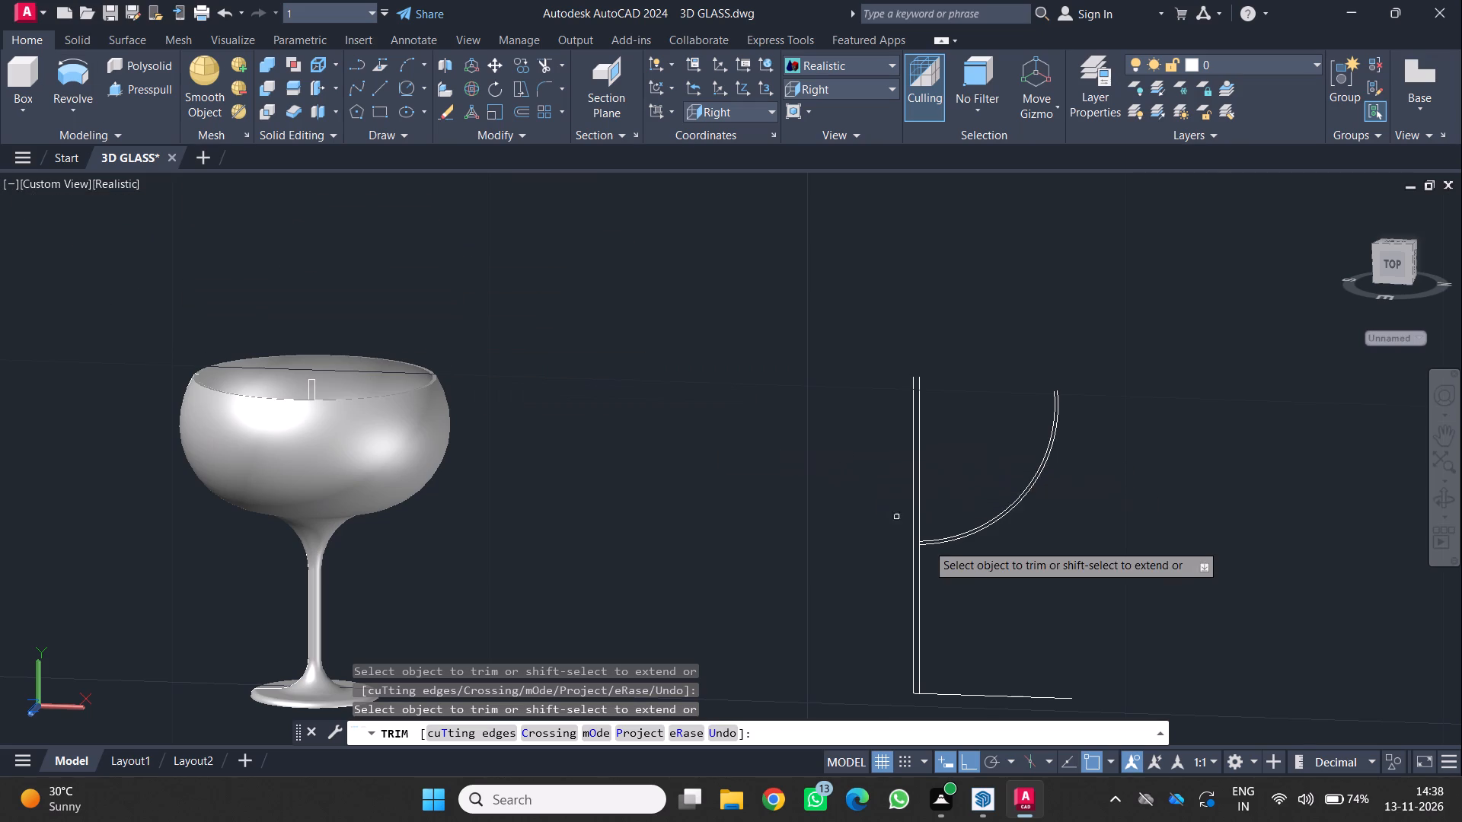
scroll(928, 546, up, 9)
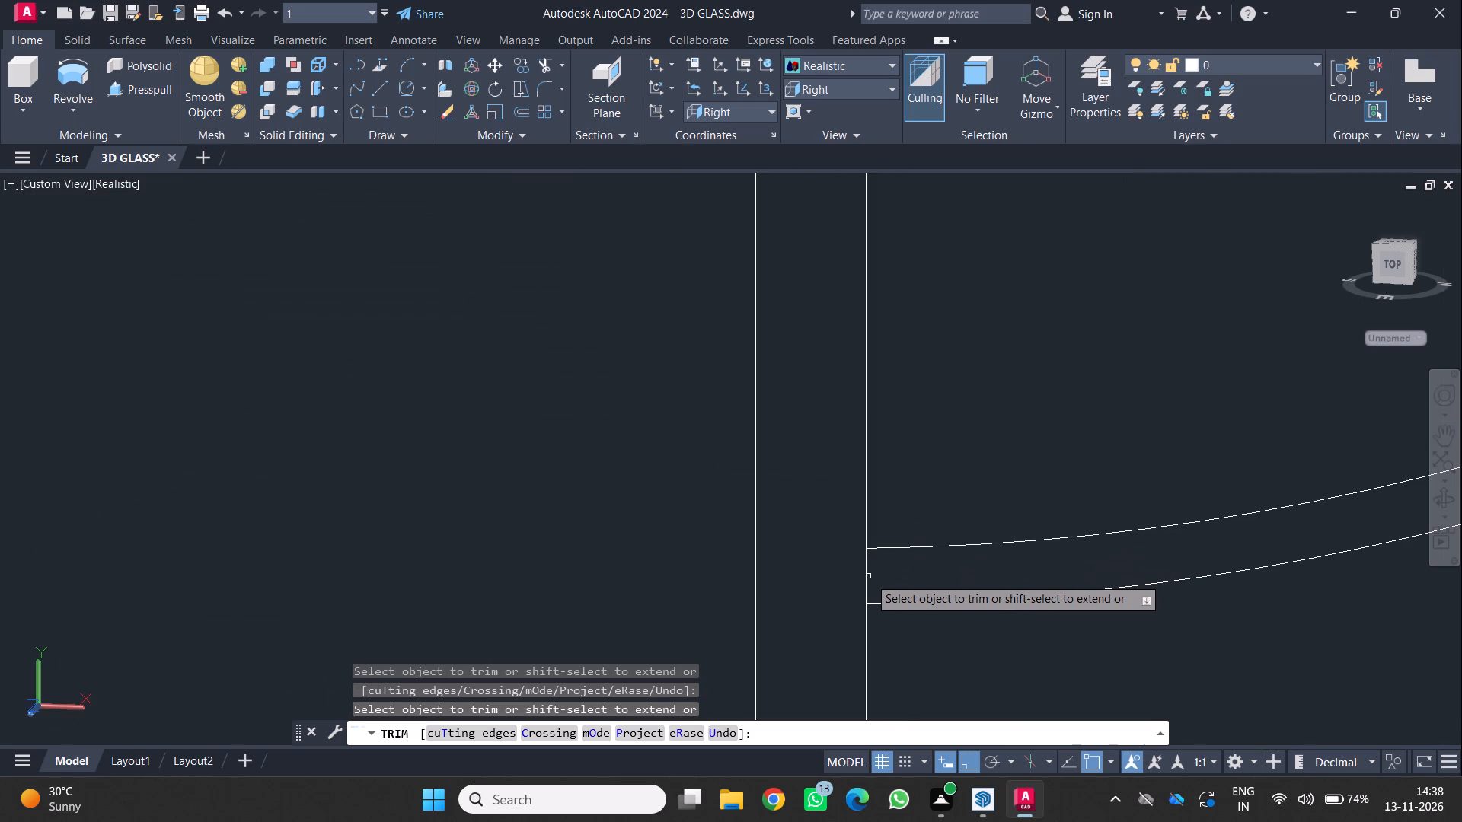
click(867, 576)
scroll(857, 573, down, 6)
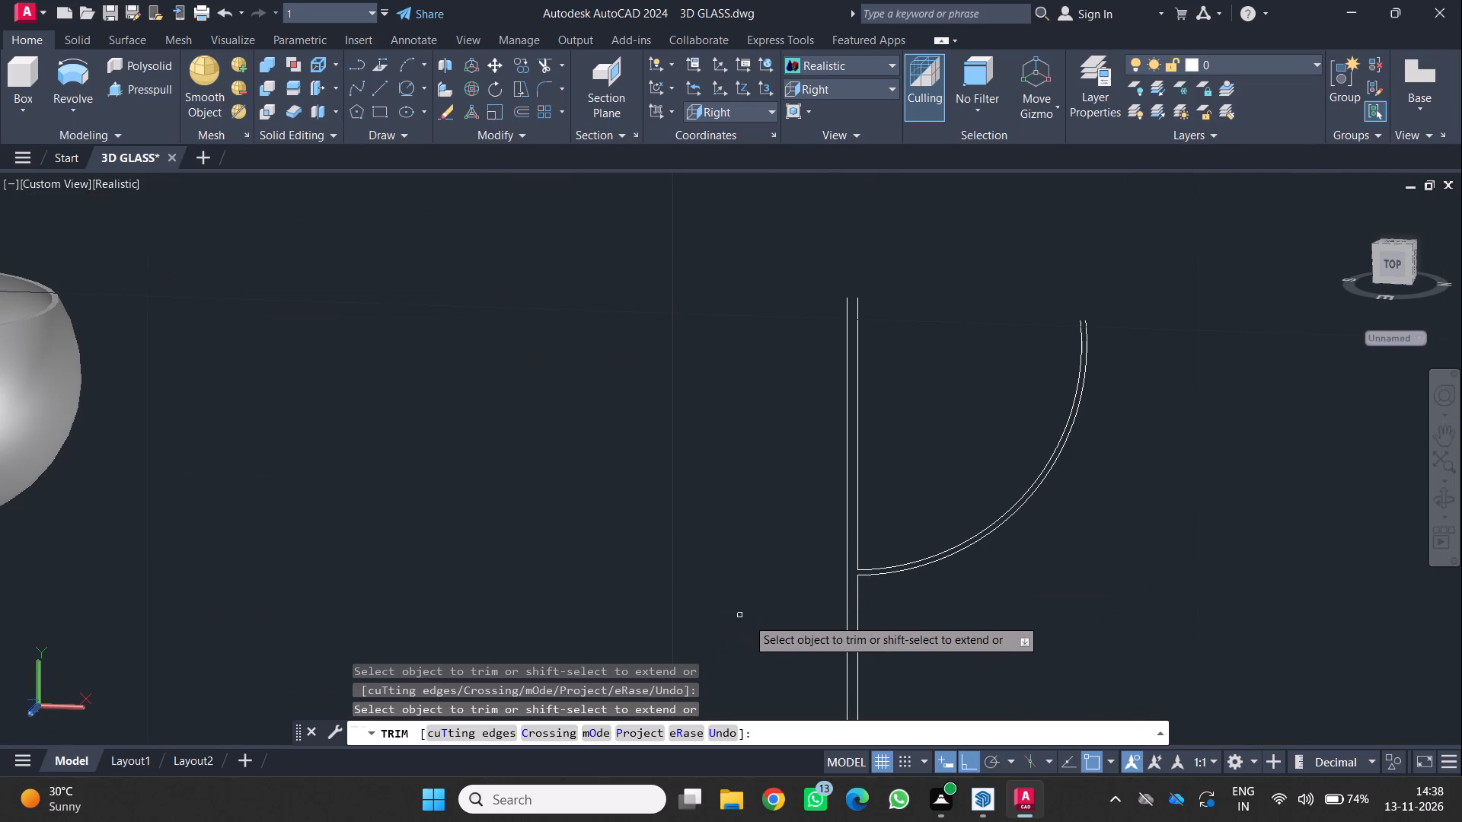
key(Escape)
key(Escape)
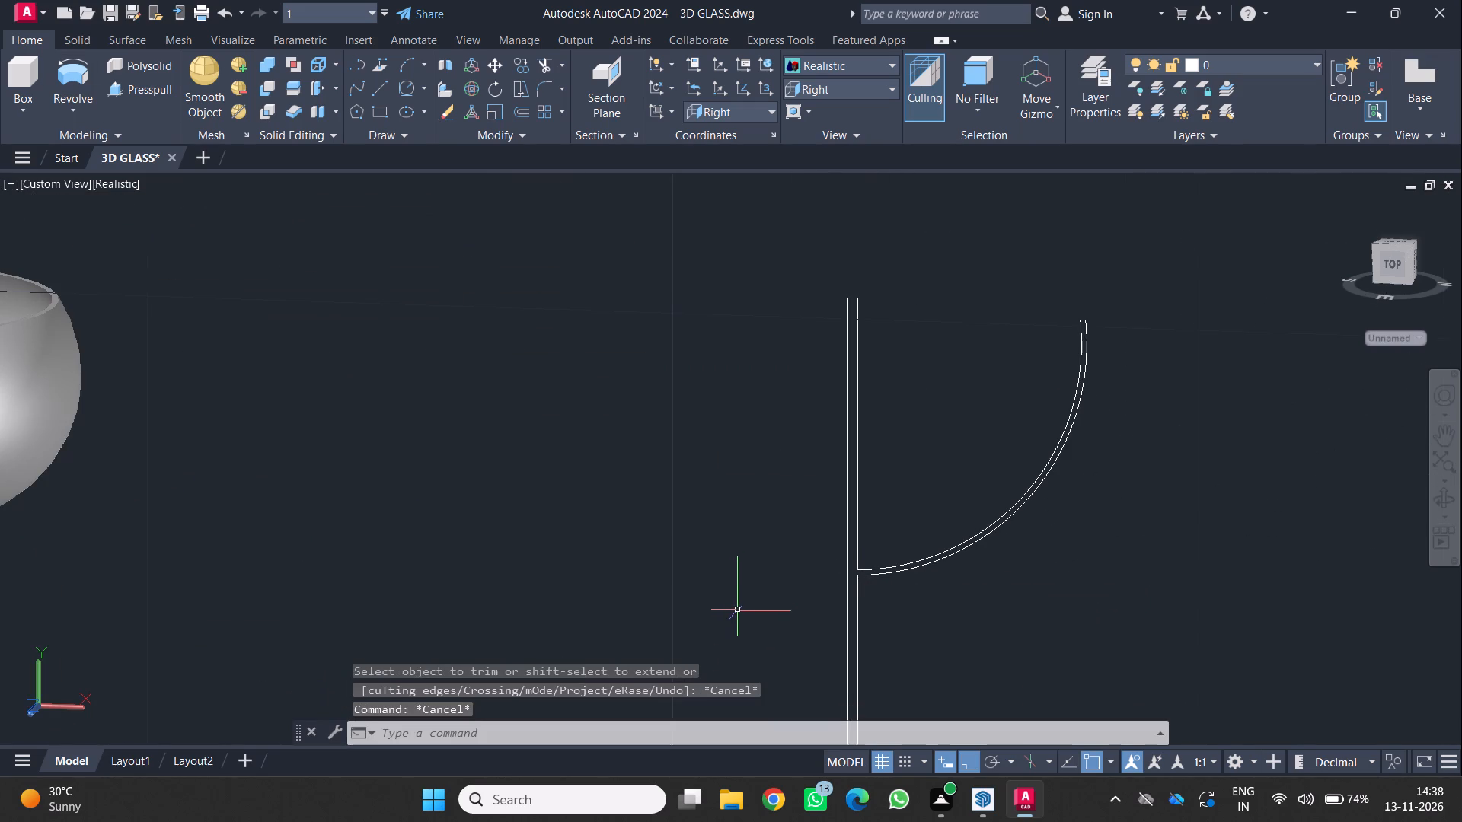
Draw a Tan, Tan, Radius circle tangent to the offset vertical line and the outer bowl arc, picking a radius of about 1.86.
middle_drag(892, 660, 886, 511)
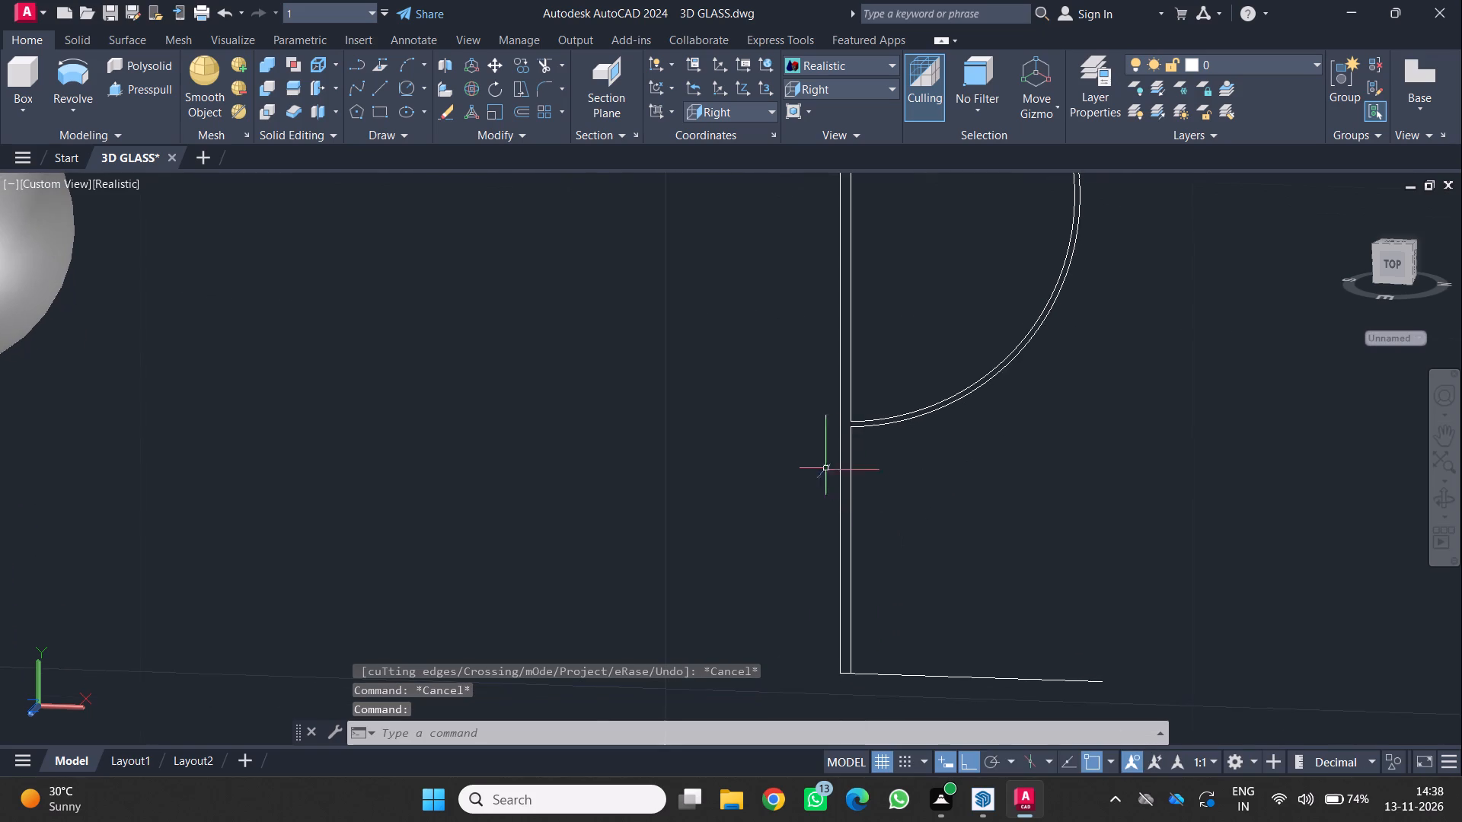
scroll(830, 459, up, 1)
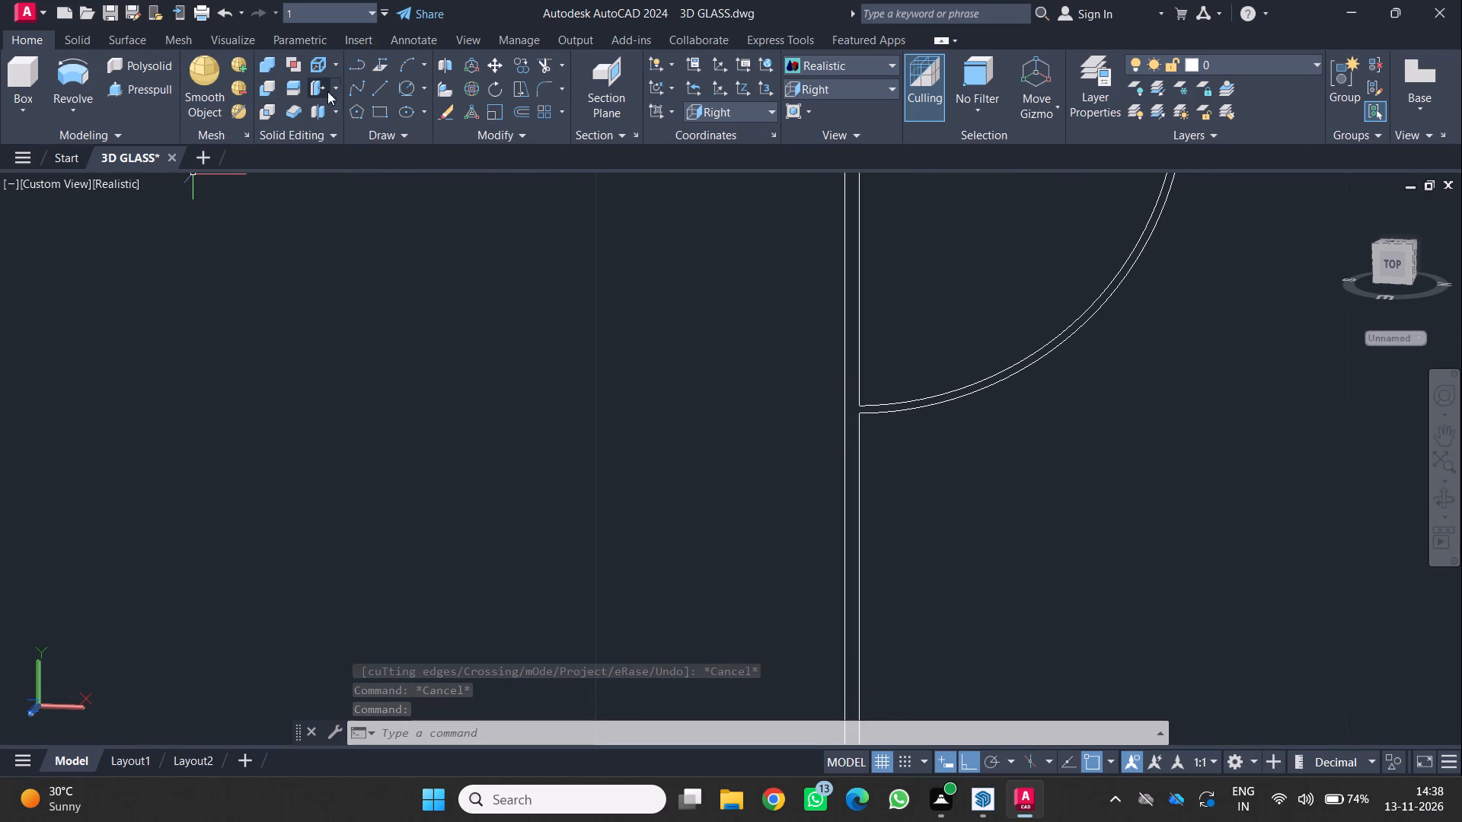
click(420, 84)
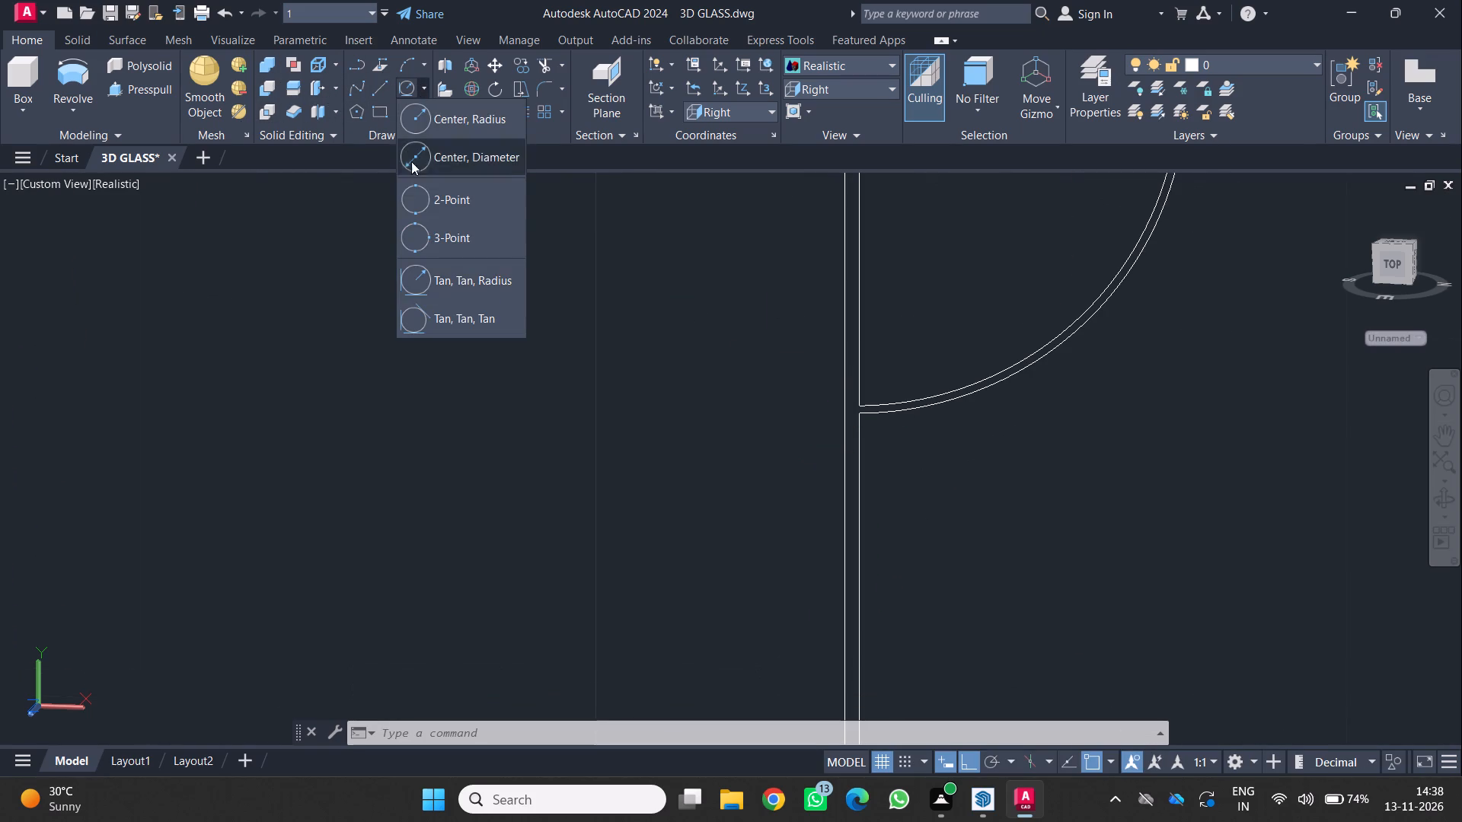
click(465, 272)
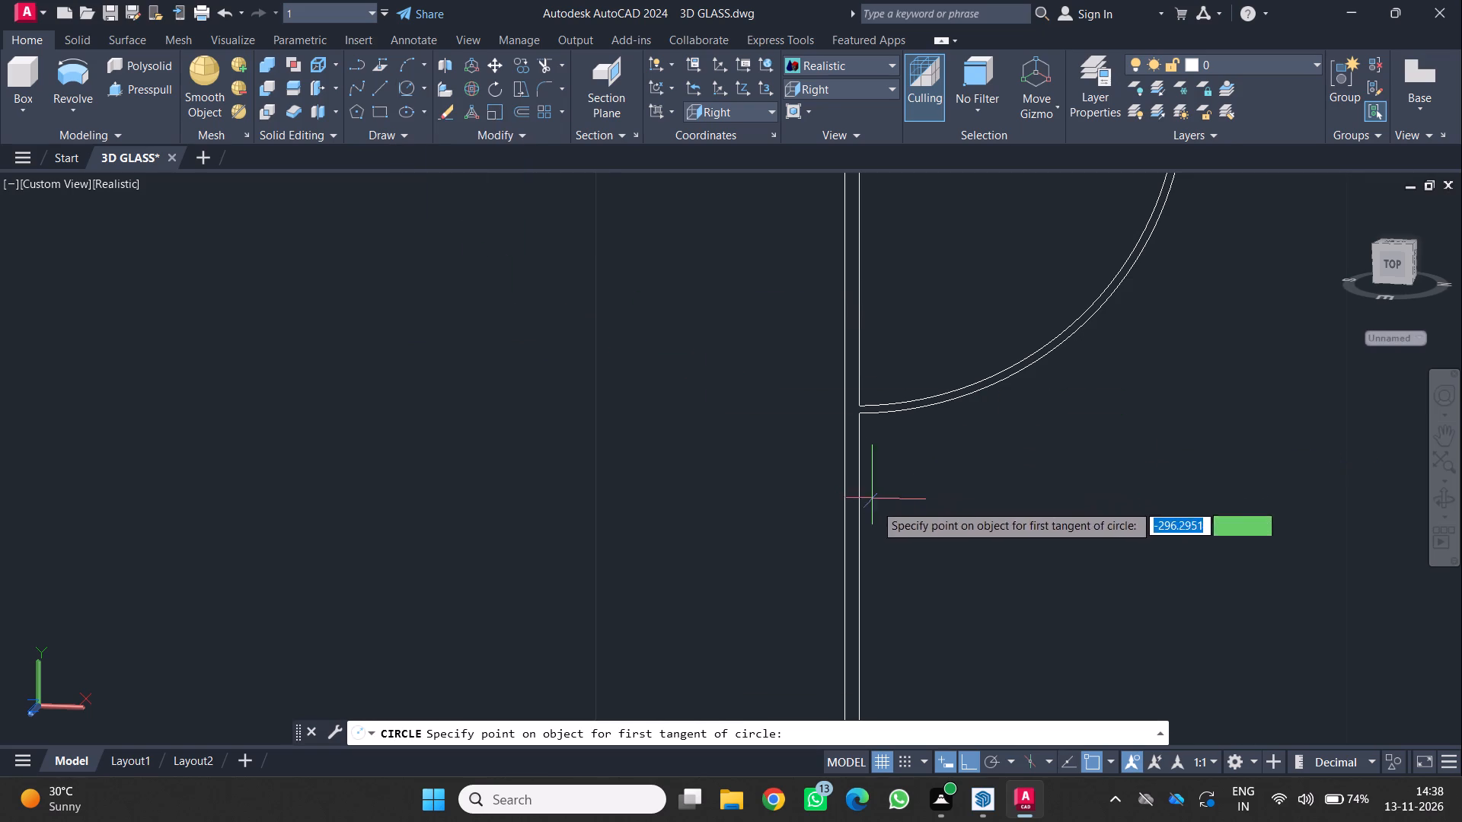
click(865, 546)
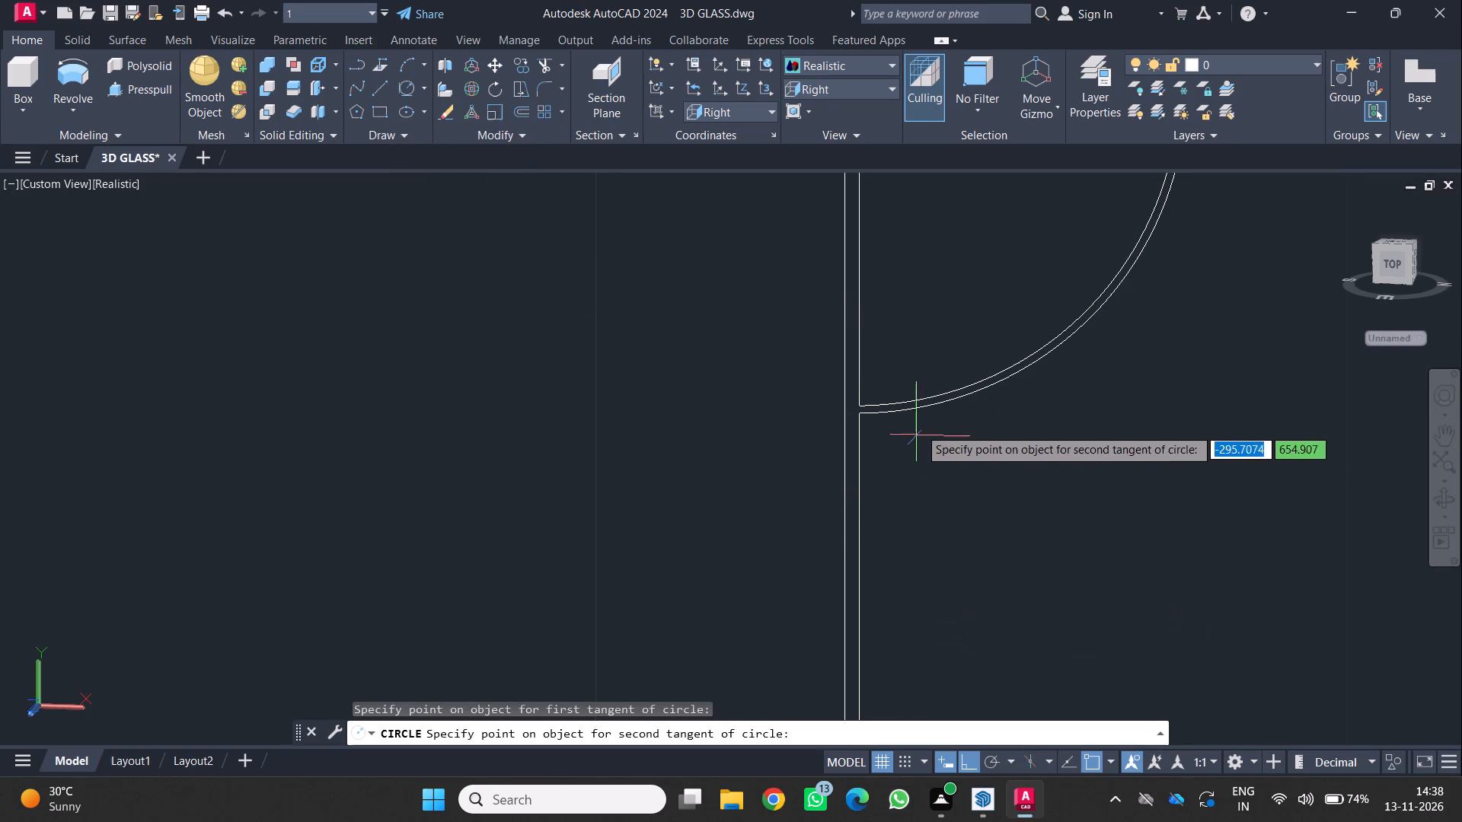
click(933, 406)
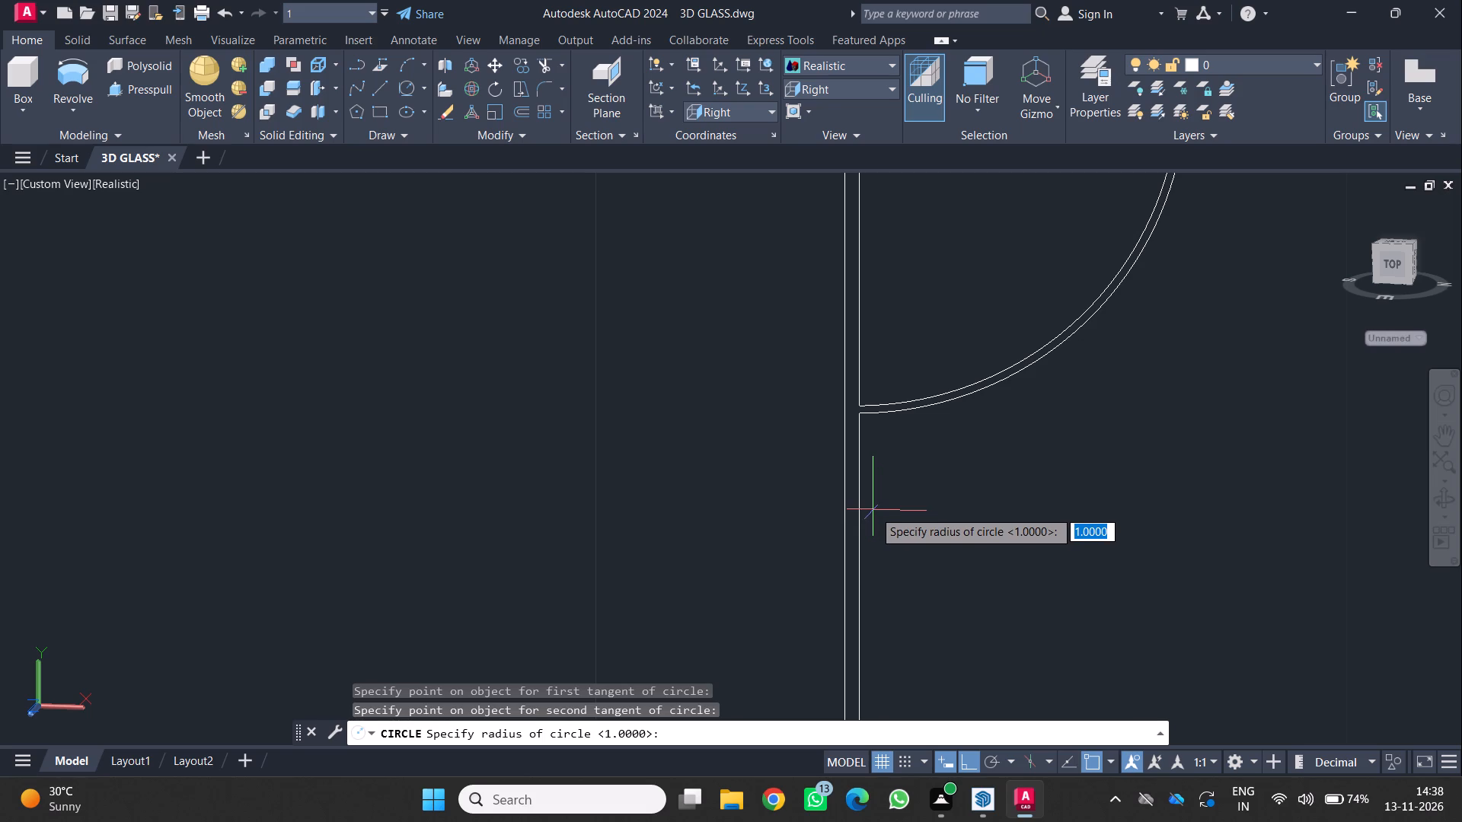
middle_drag(851, 514, 774, 503)
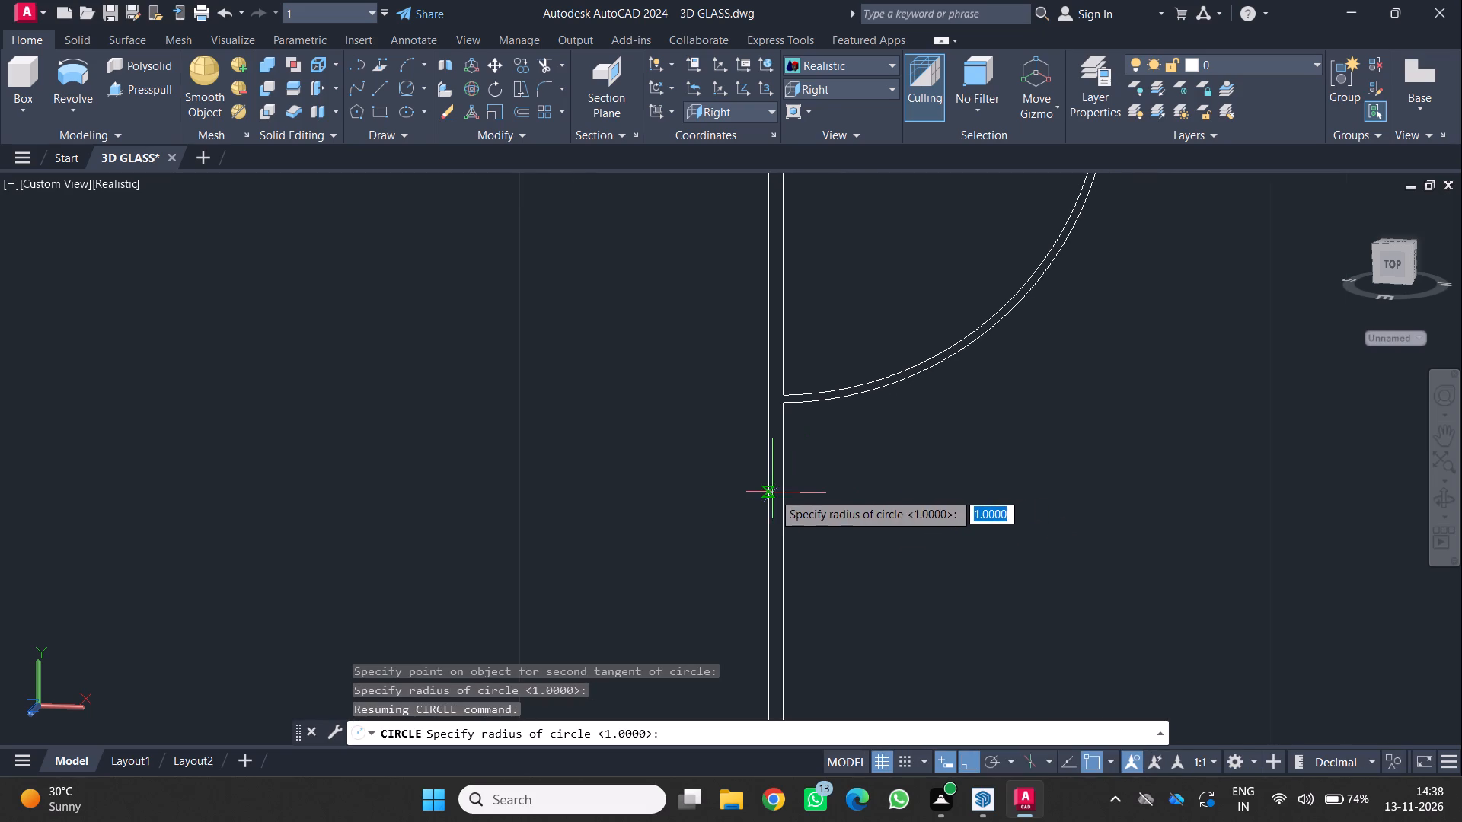
click(790, 501)
click(867, 391)
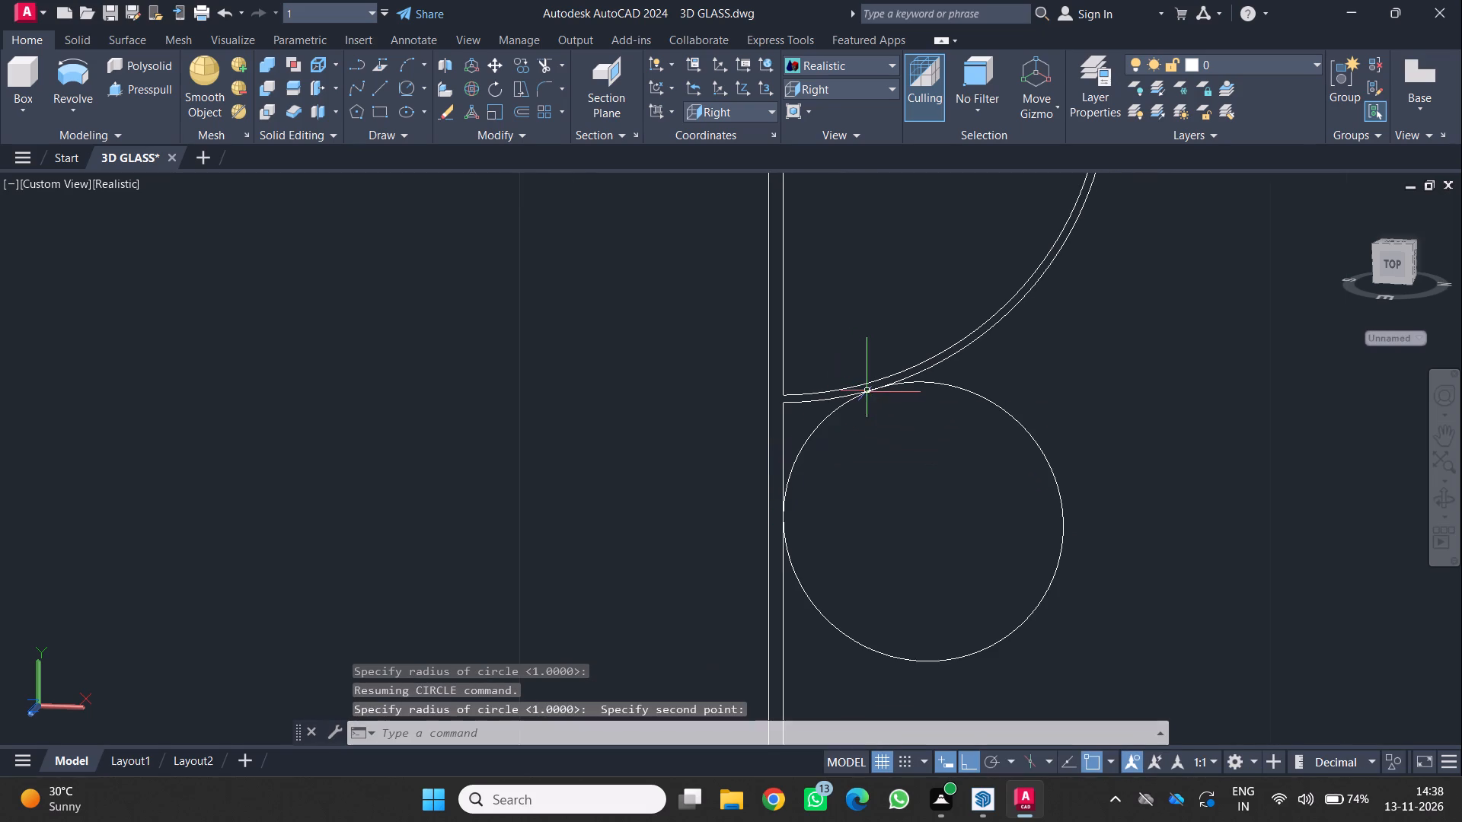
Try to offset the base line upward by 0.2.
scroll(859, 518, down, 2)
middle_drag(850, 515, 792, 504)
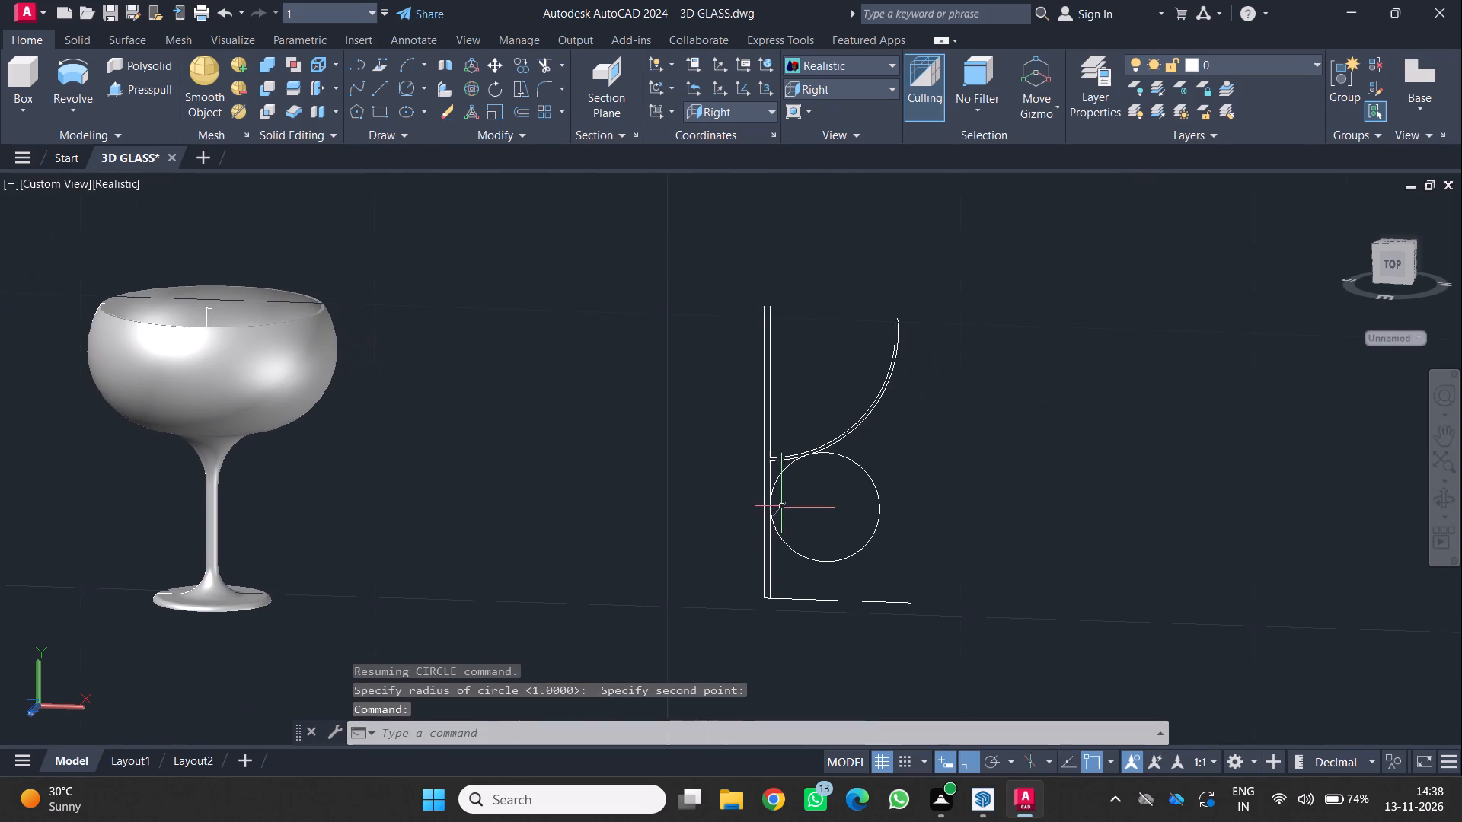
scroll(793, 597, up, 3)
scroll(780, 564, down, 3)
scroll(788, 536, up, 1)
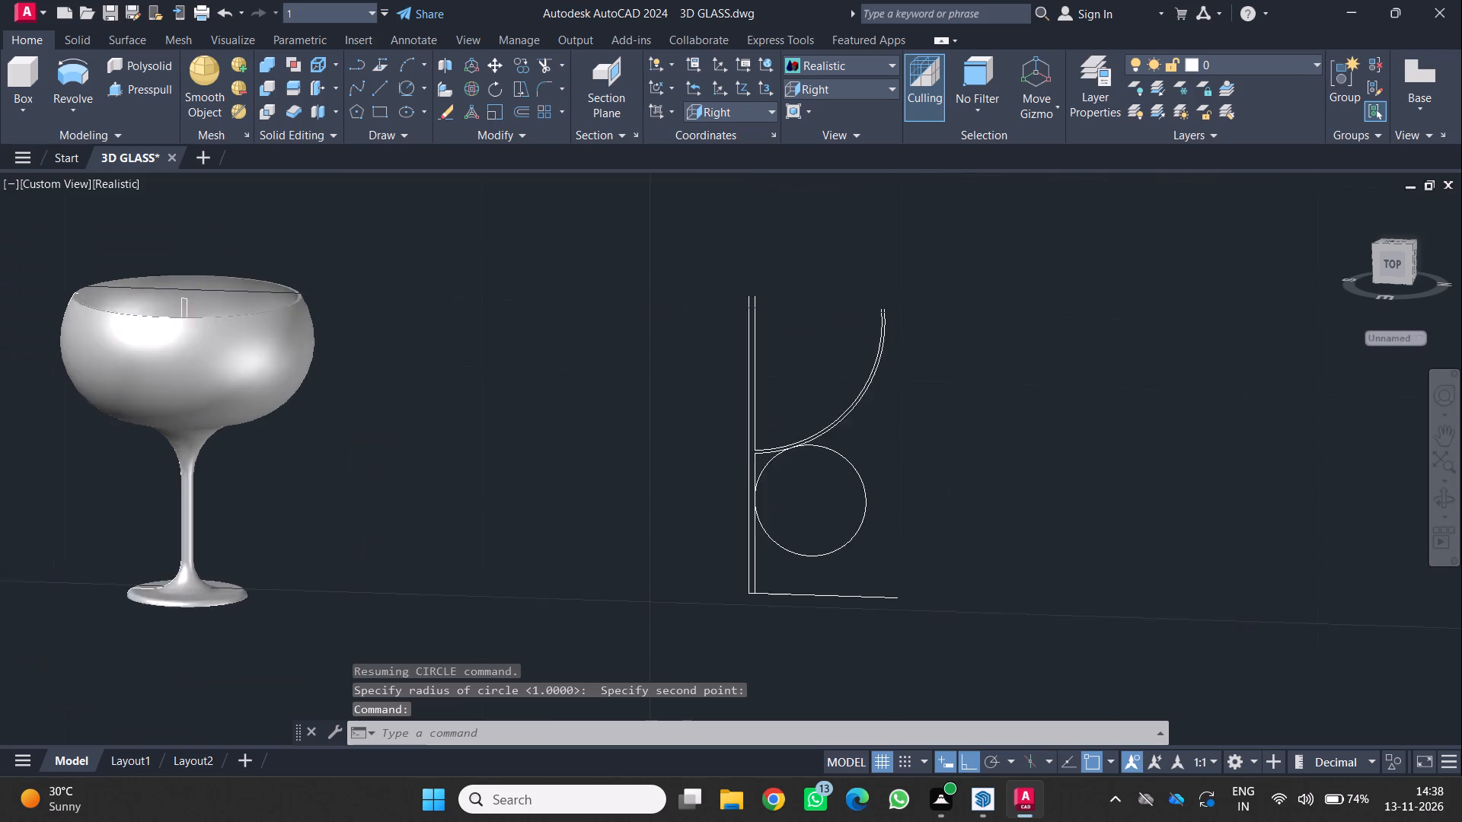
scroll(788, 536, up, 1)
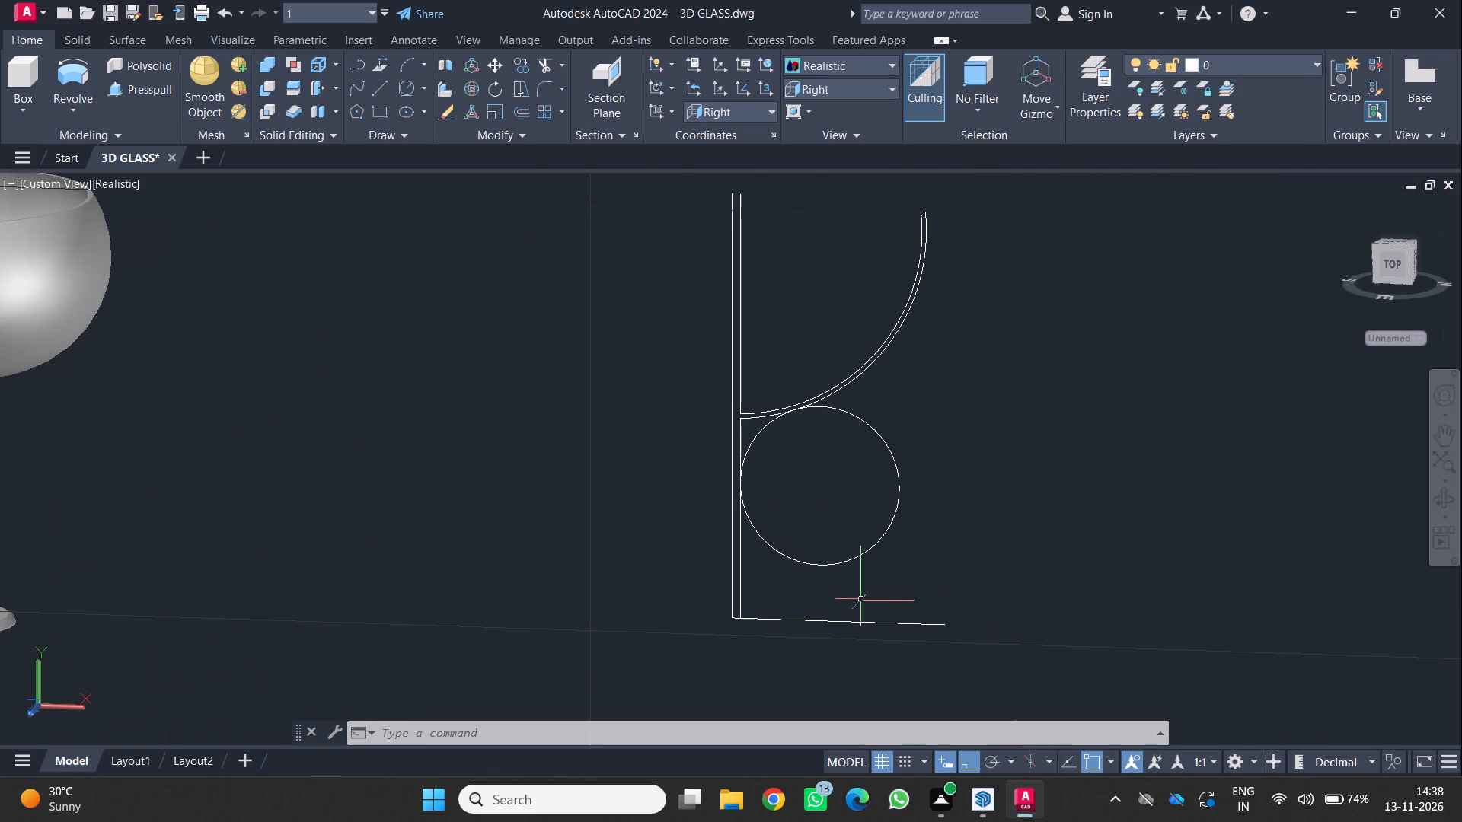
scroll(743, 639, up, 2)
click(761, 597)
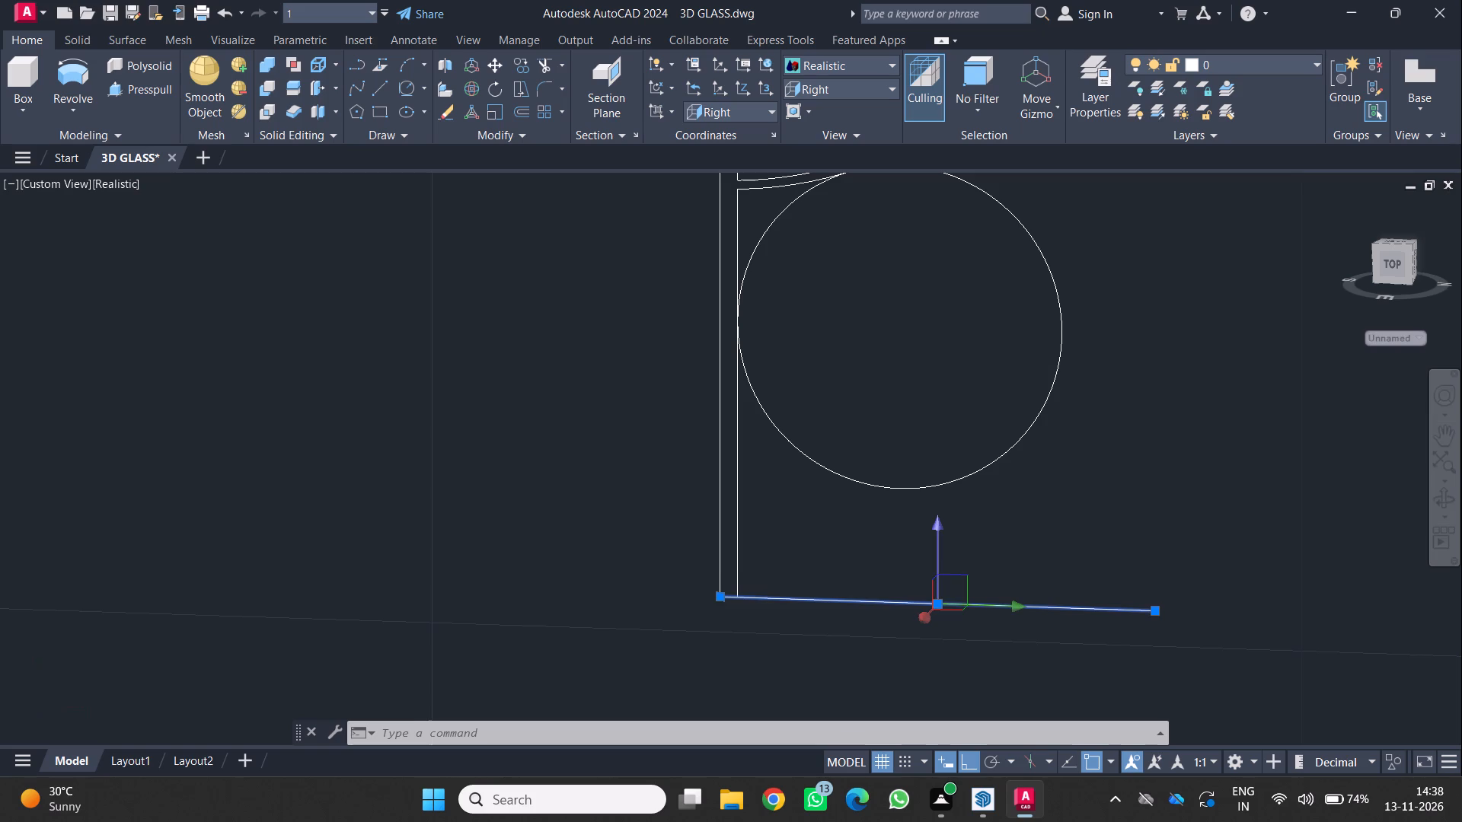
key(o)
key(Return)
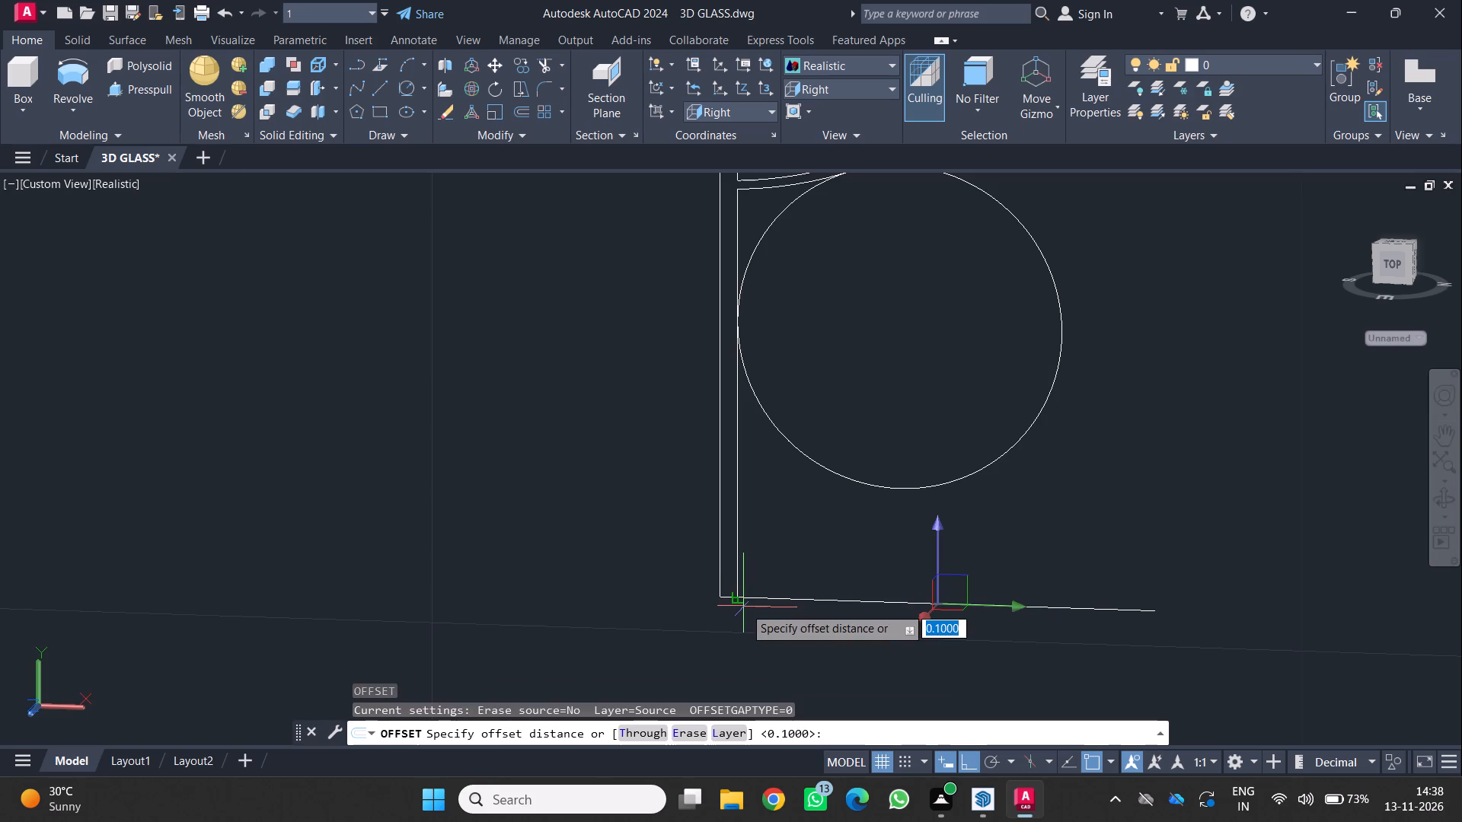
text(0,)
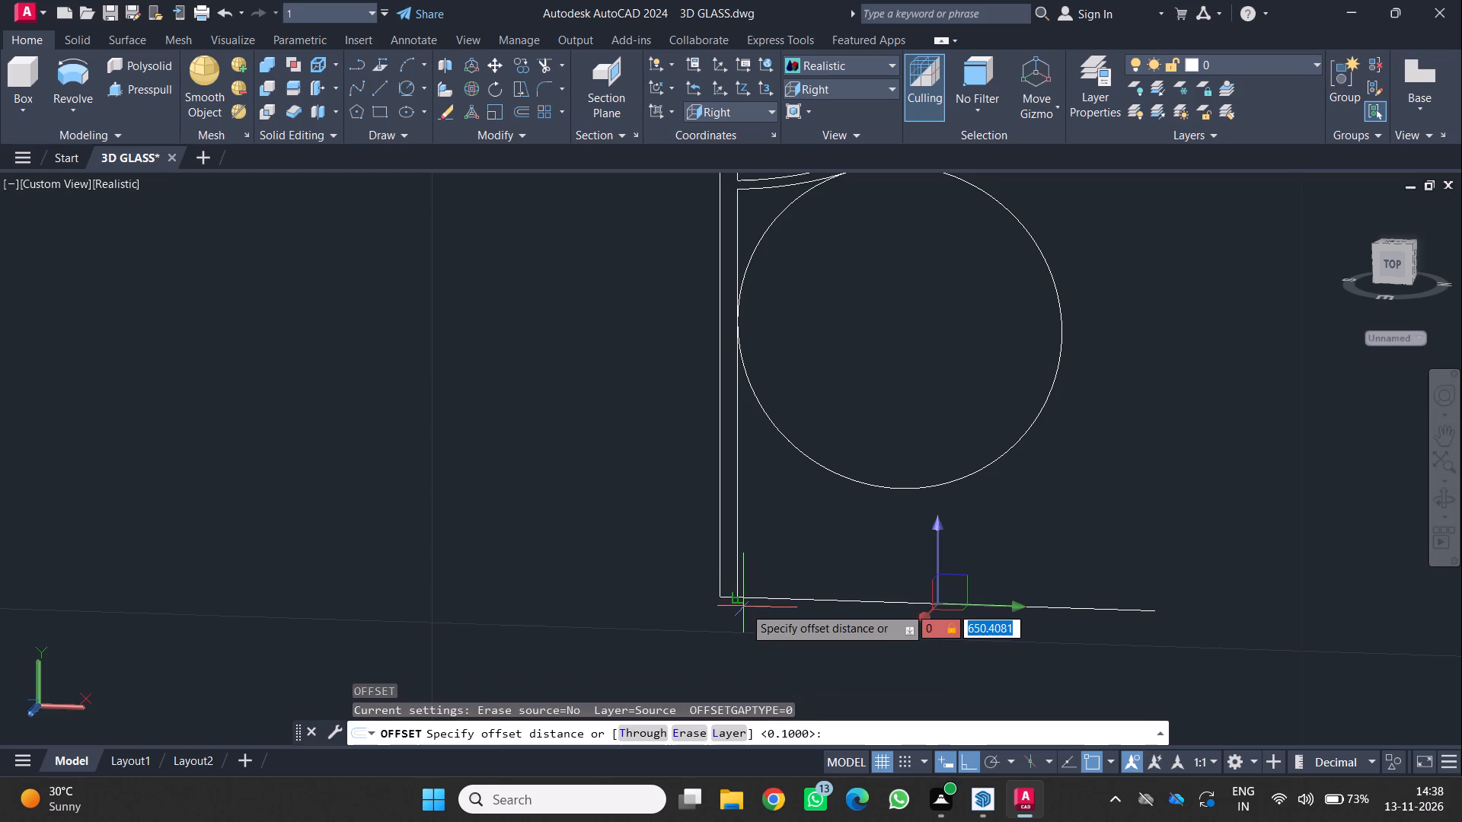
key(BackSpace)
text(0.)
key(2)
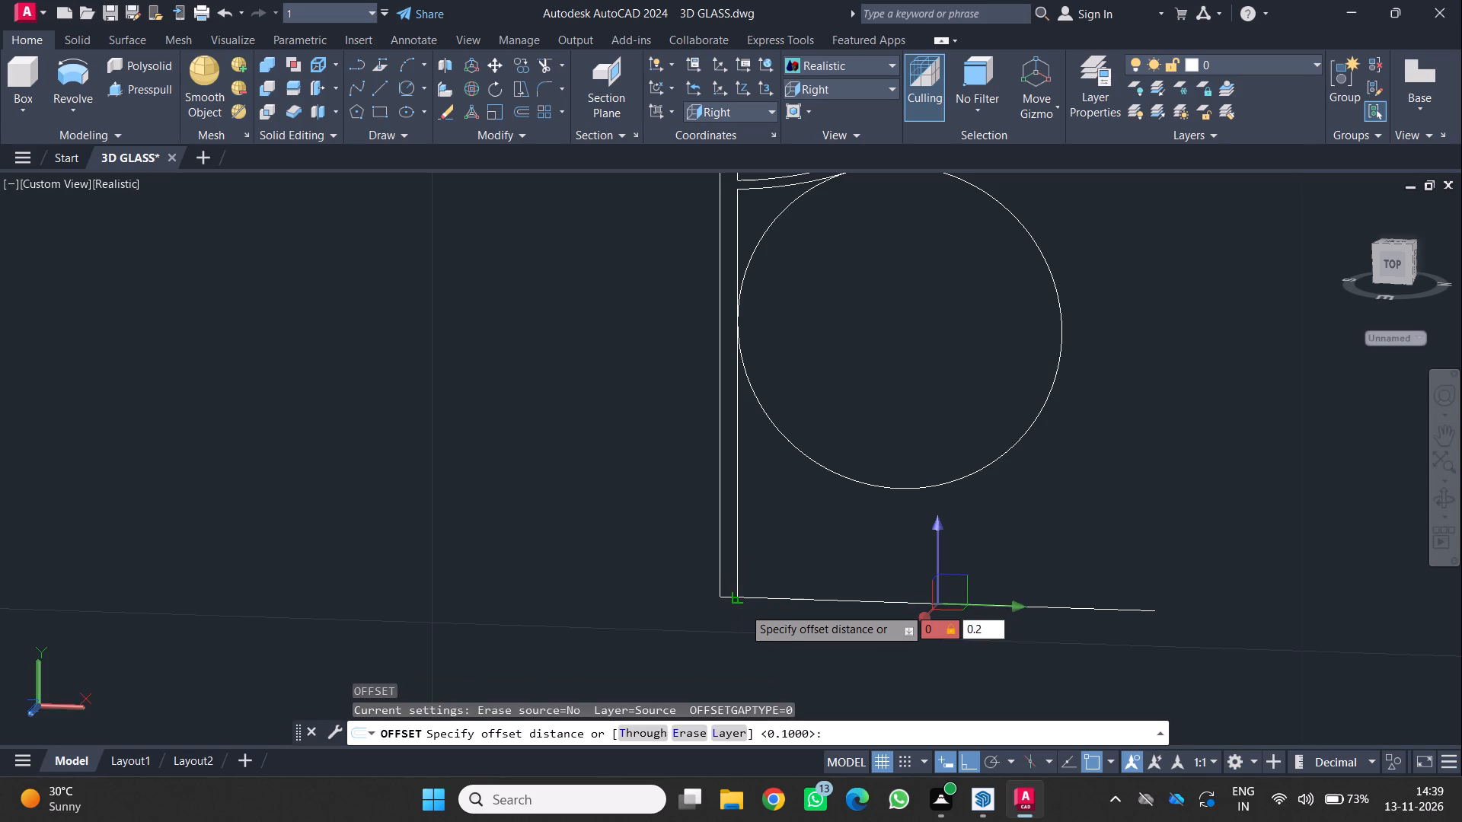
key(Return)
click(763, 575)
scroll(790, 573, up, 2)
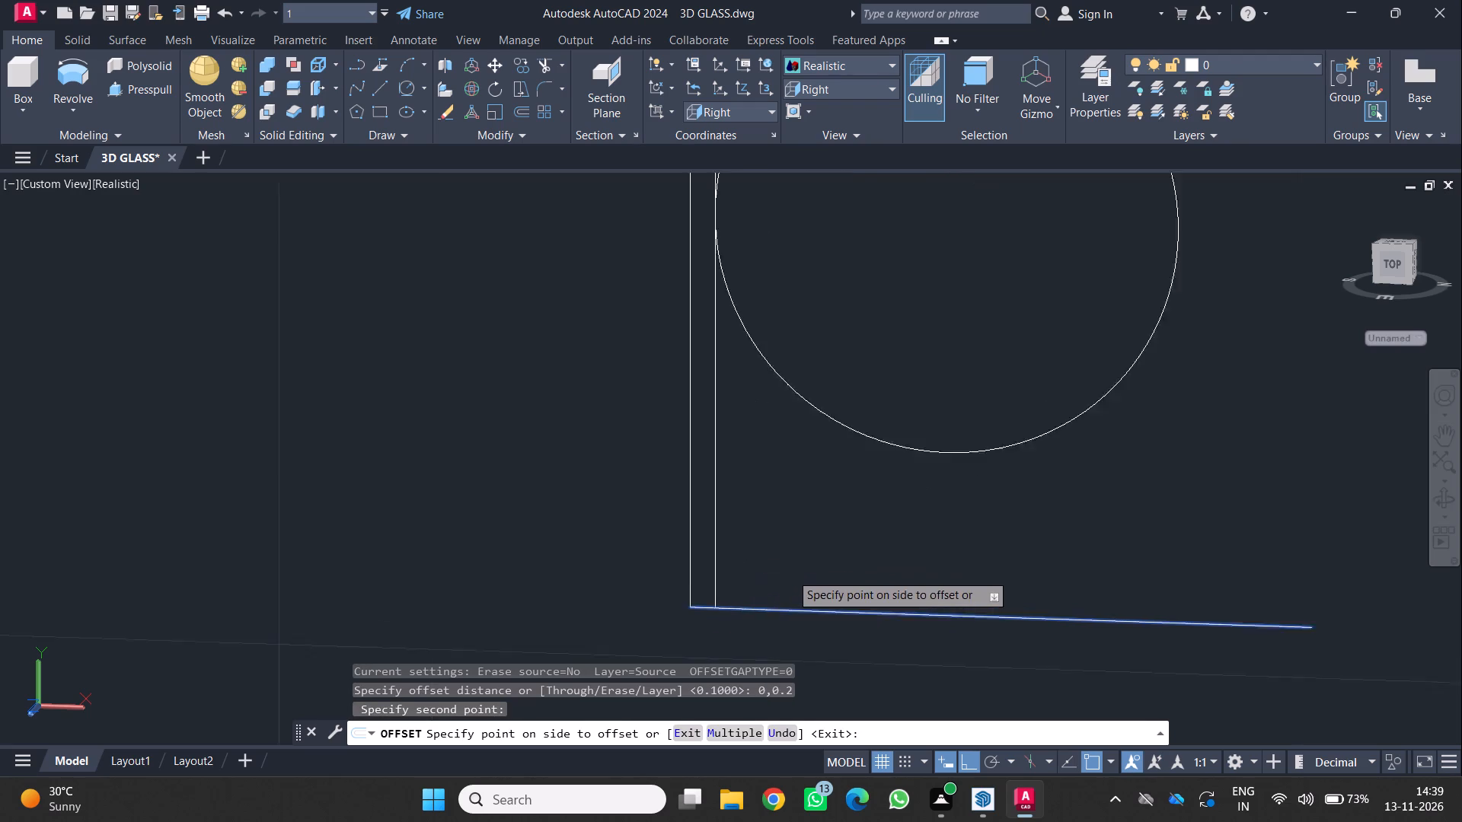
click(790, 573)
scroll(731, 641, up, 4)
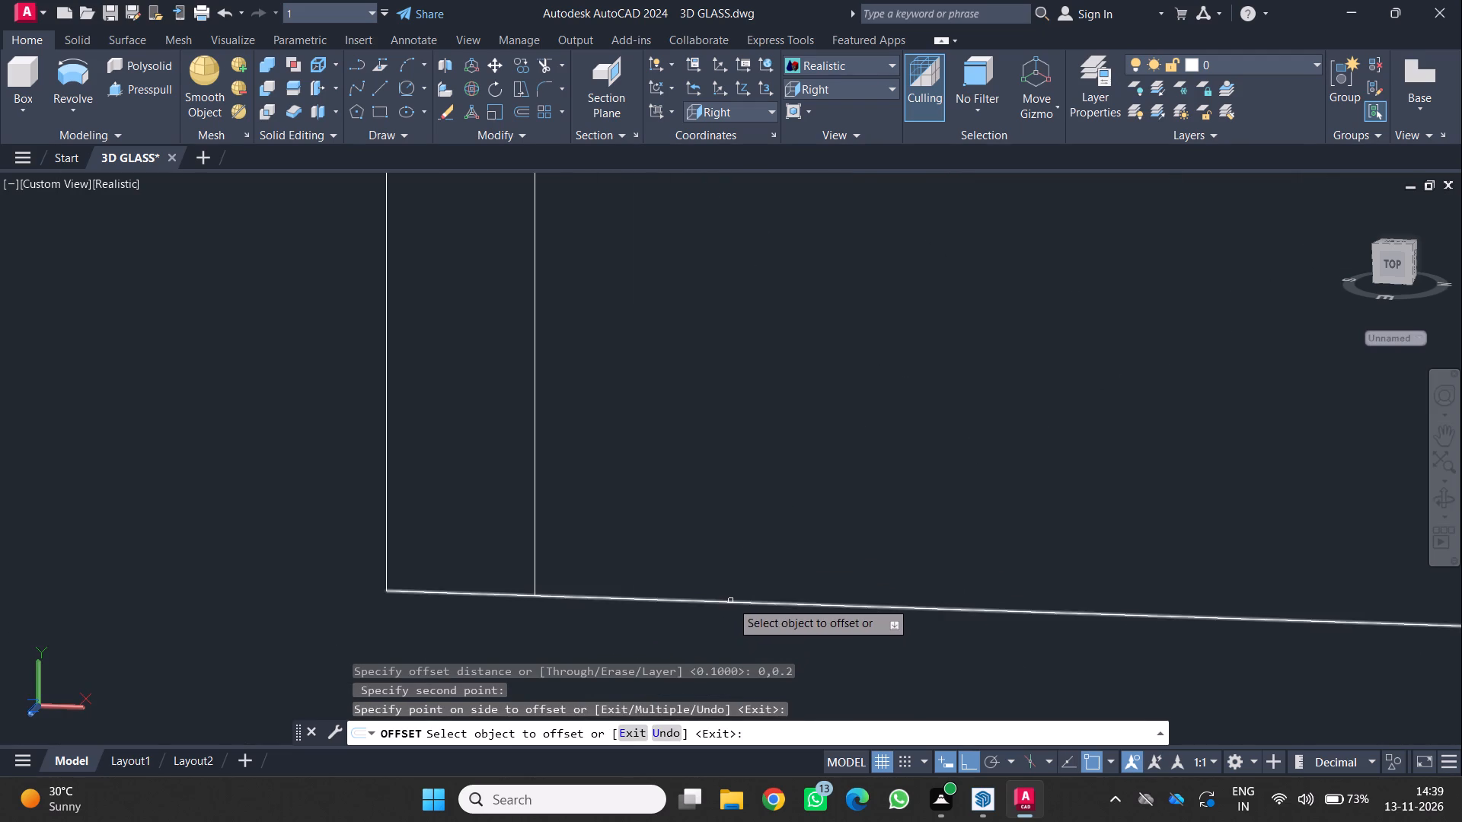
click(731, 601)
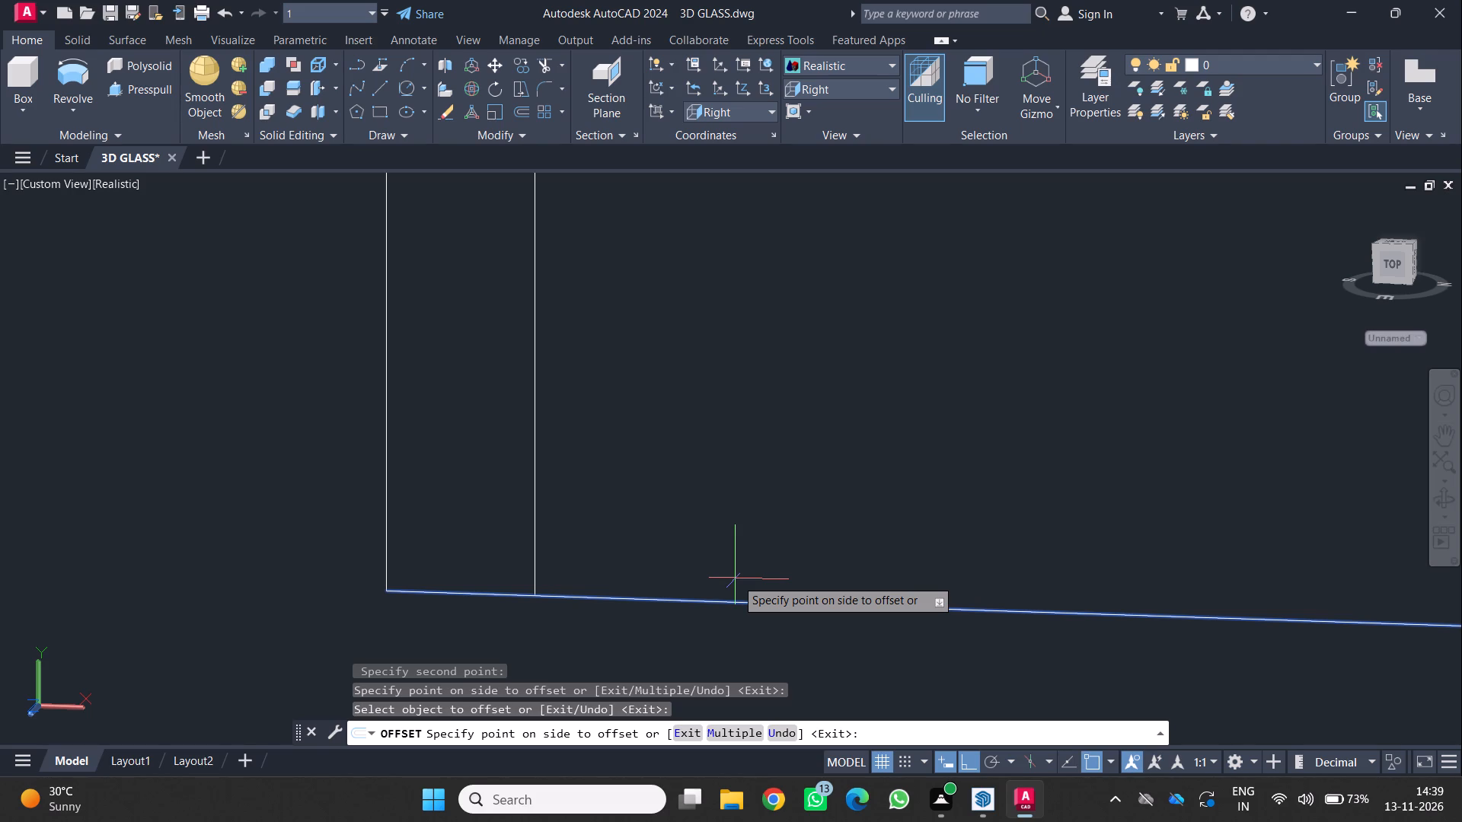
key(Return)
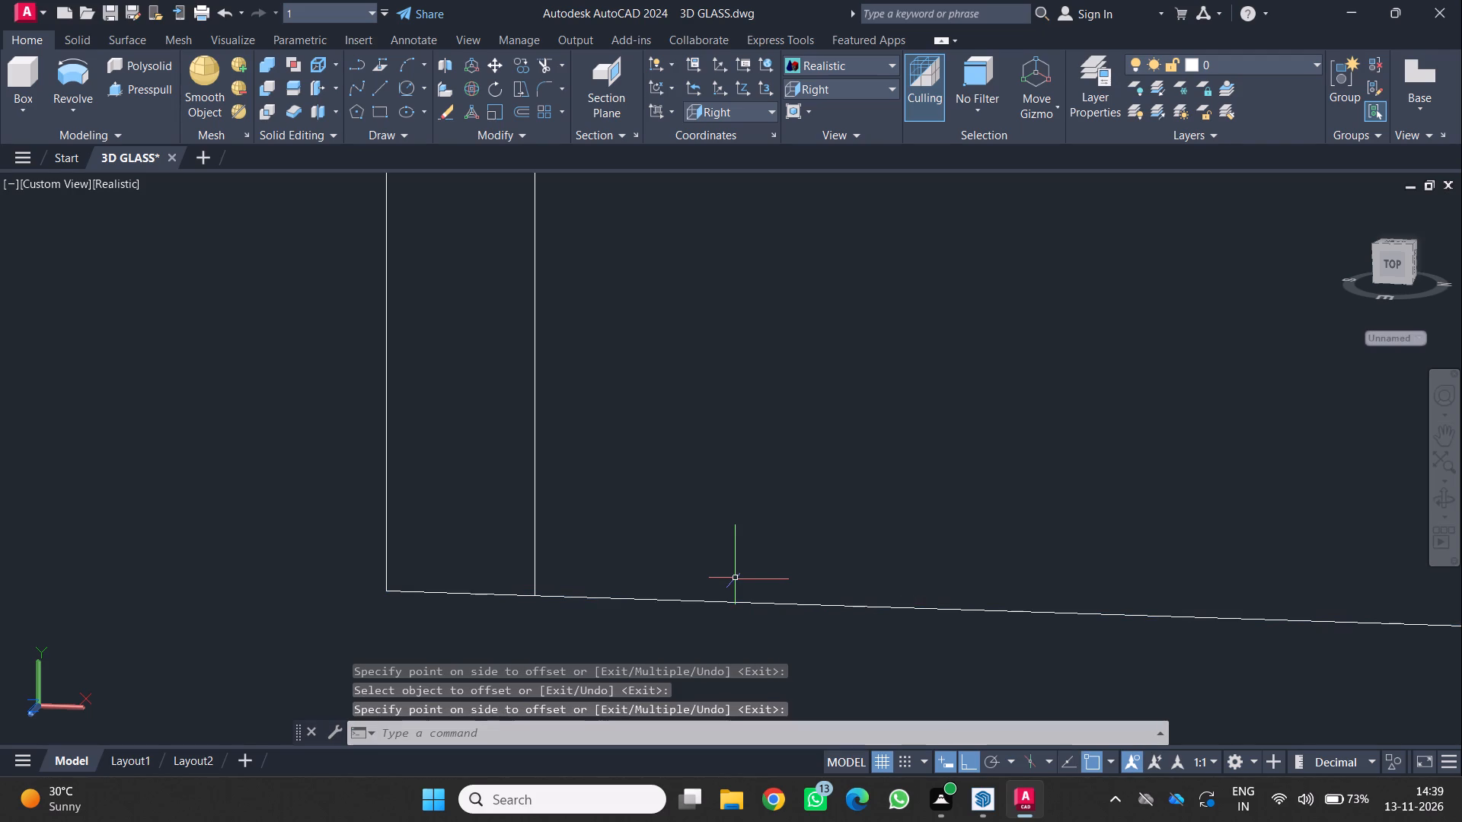
Offset the base line by 0.2 towards the circle.
scroll(433, 625, down, 2)
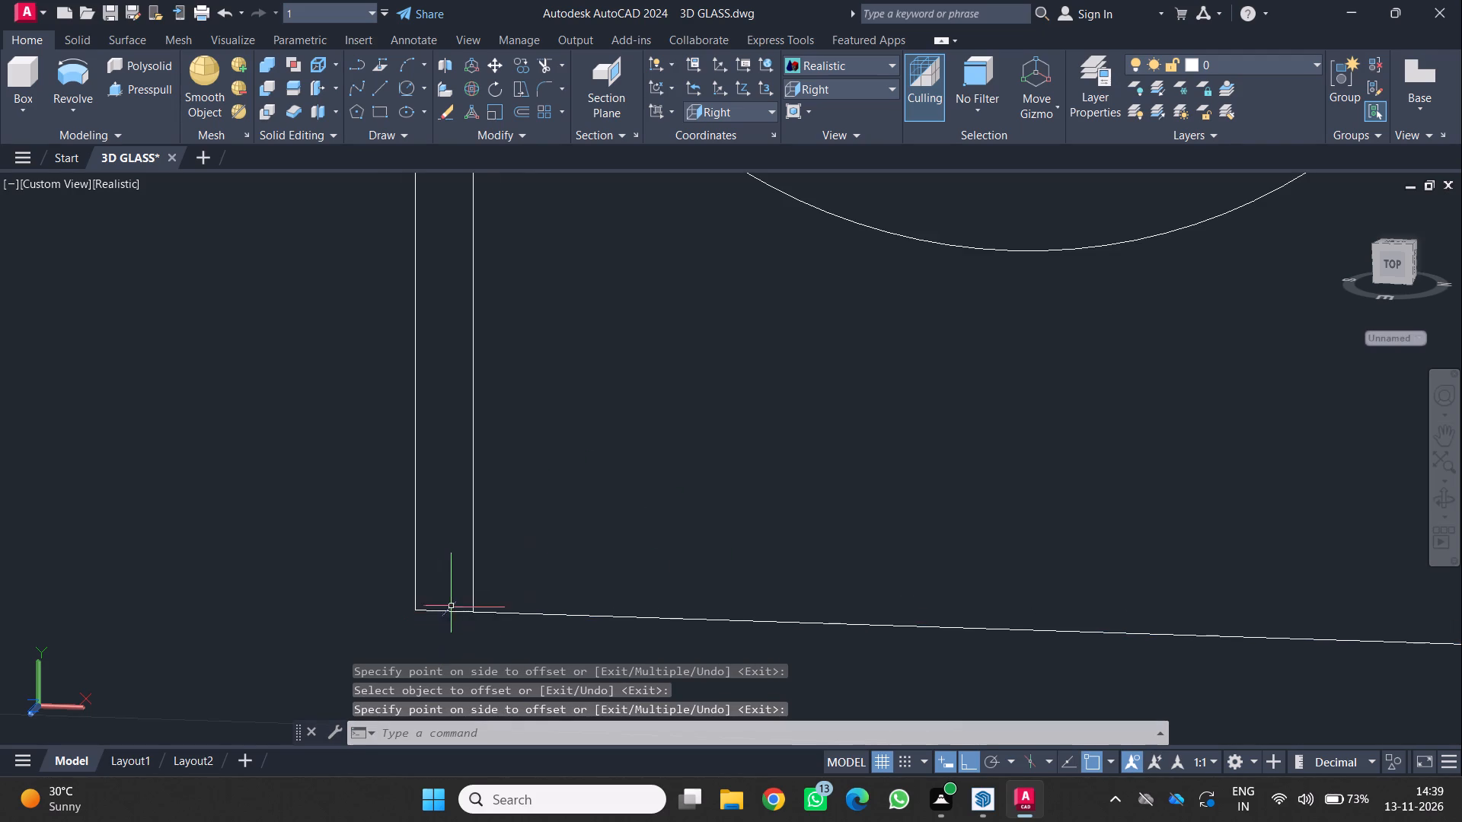
scroll(554, 612, down, 2)
middle_drag(549, 591, 570, 529)
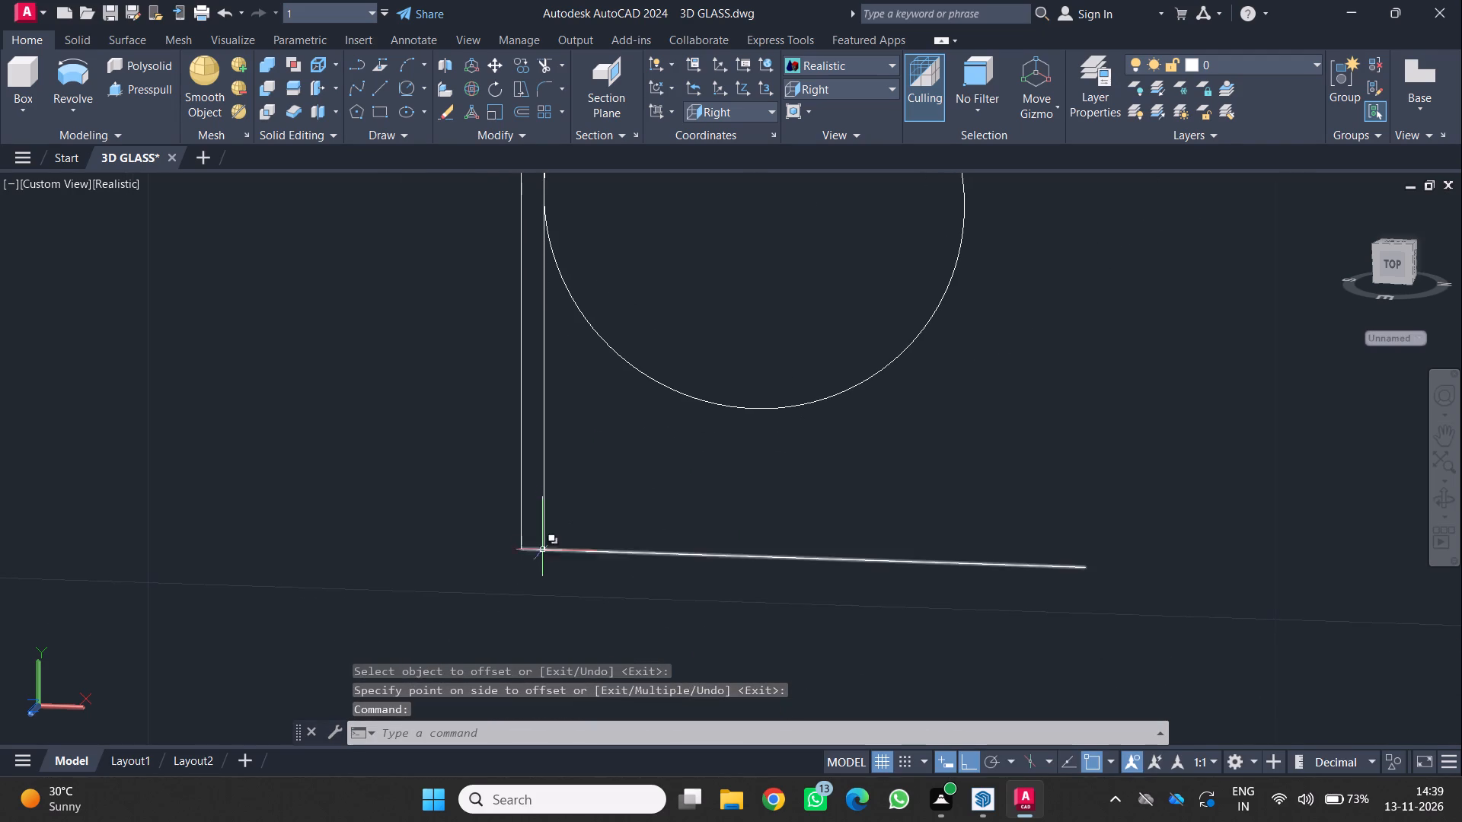
click(559, 550)
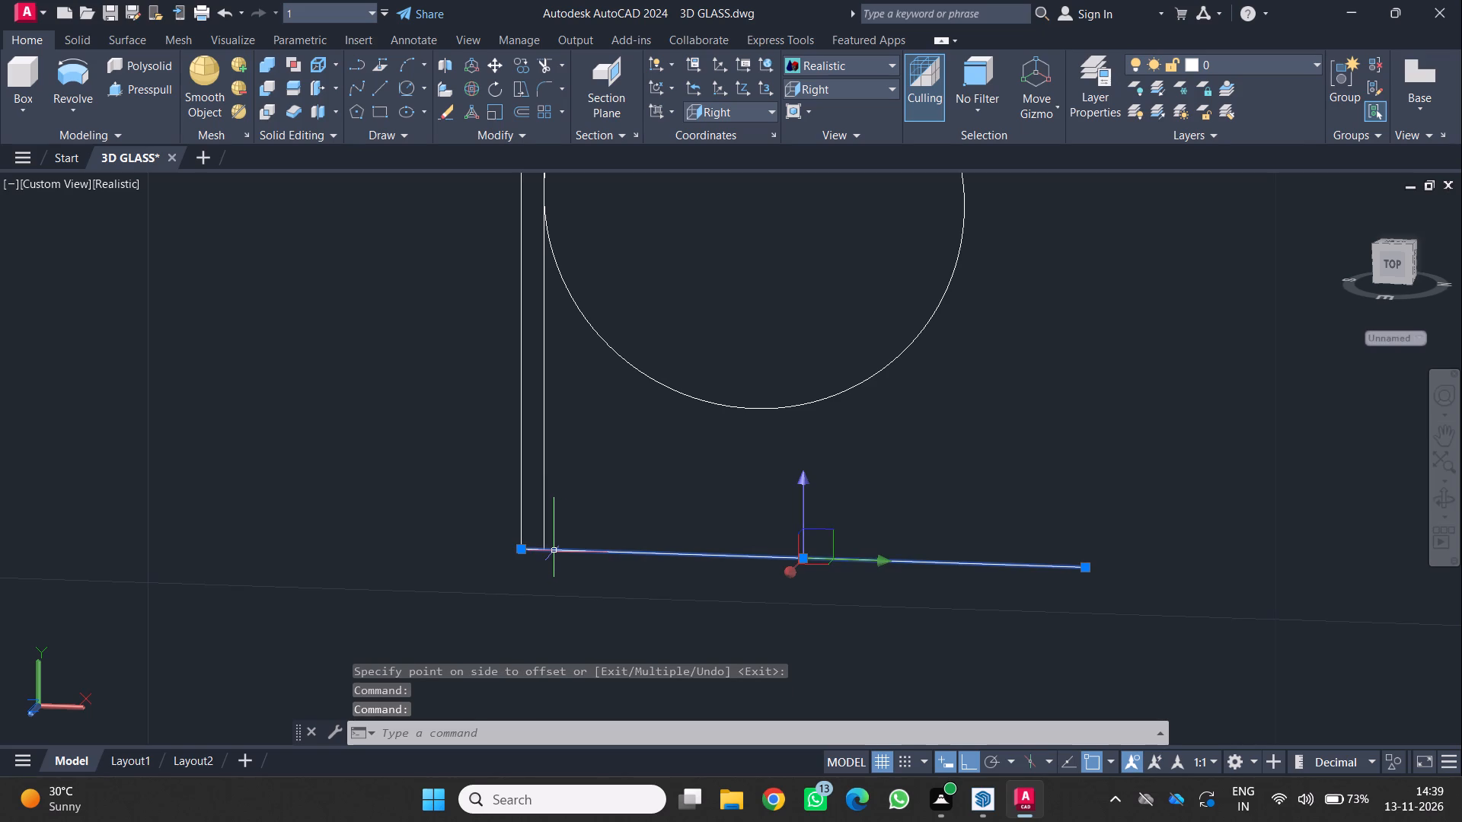
key(o)
key(Return)
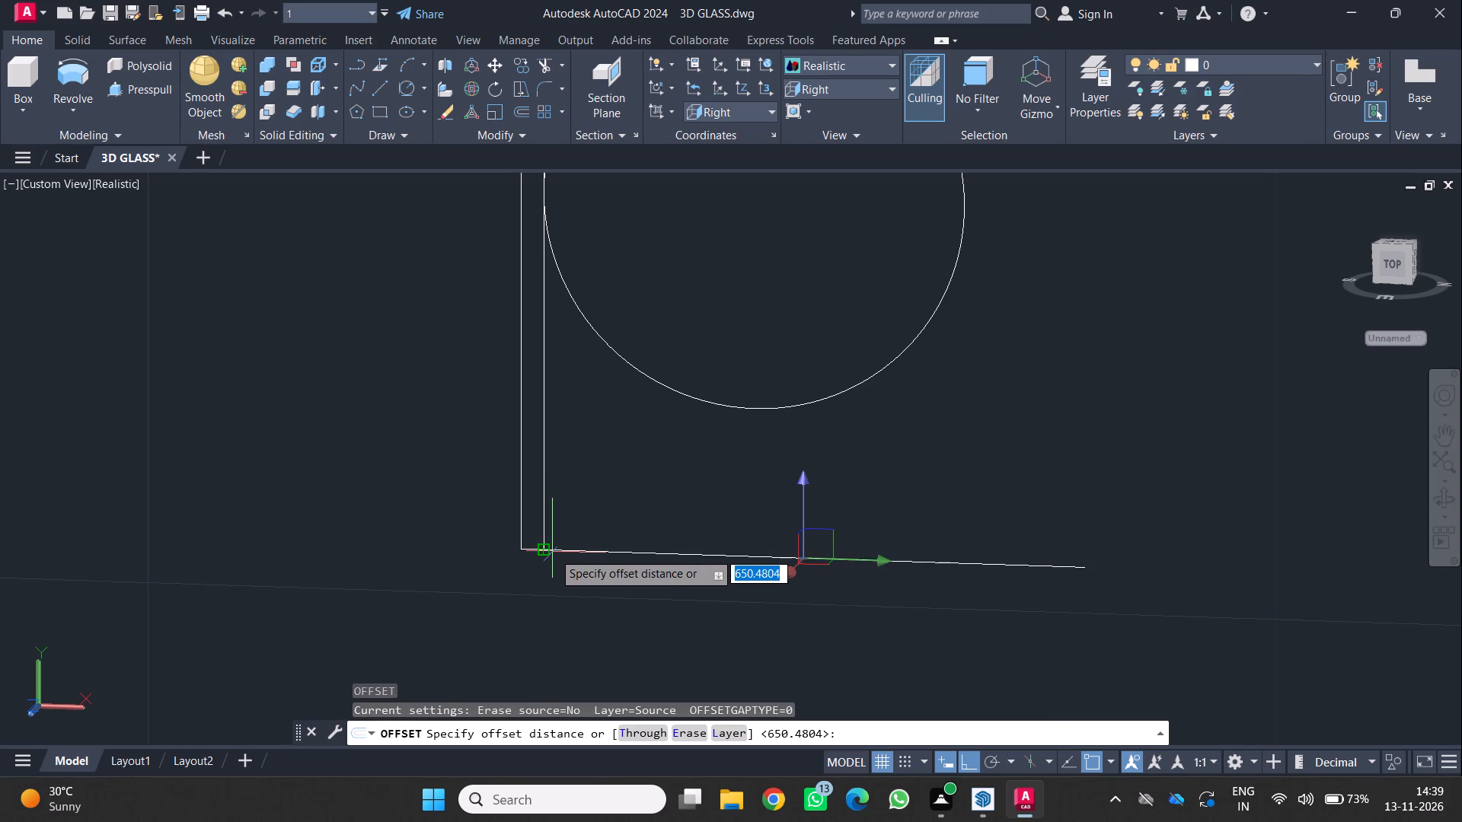
text(0.)
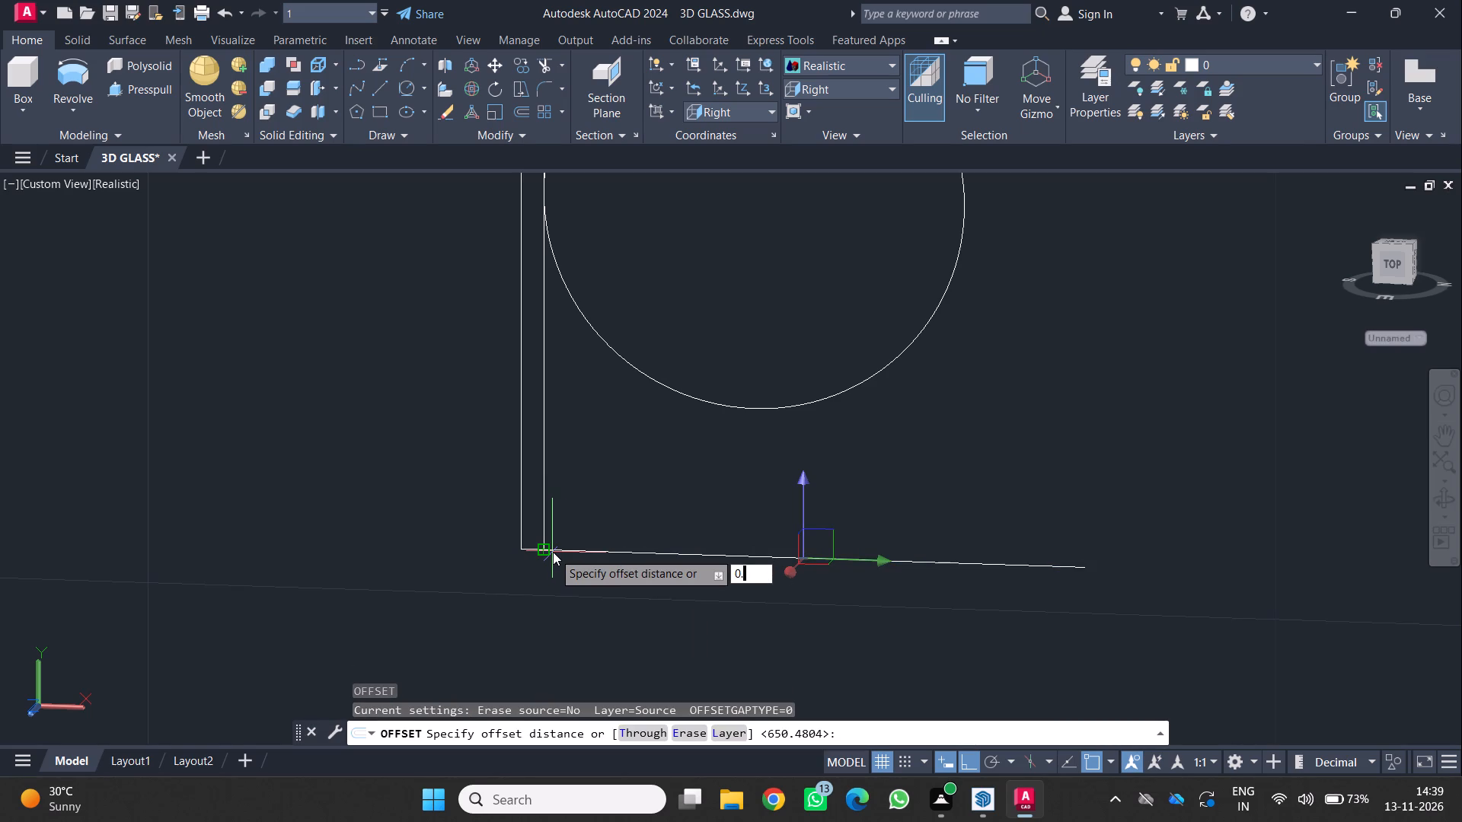
key(2)
key(Return)
click(558, 511)
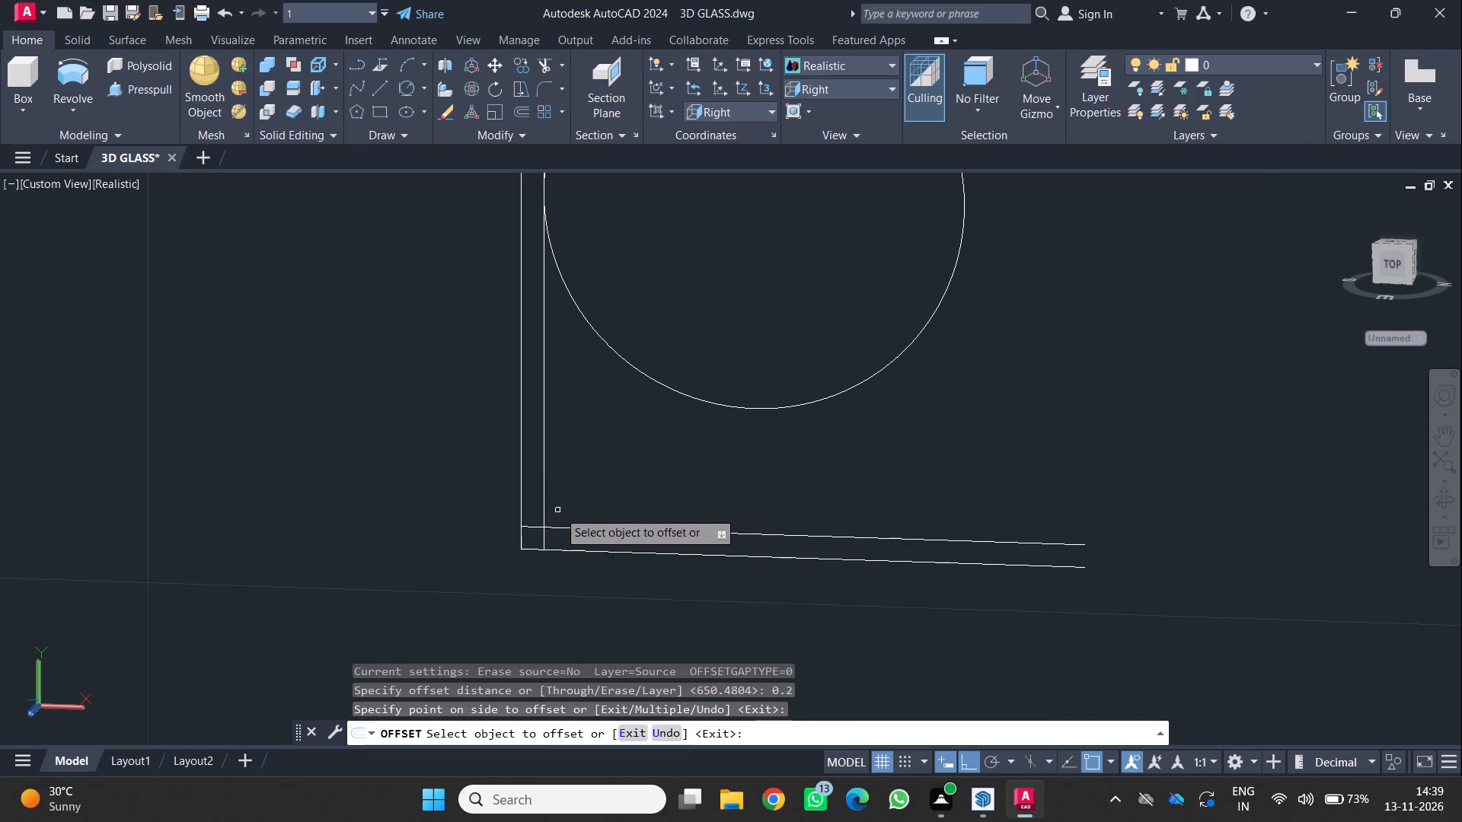
Draw a second Tan, Tan, Radius circle from the offset base line and the first circle, picking two points between them for the radius.
scroll(545, 565, down, 3)
middle_drag(551, 570, 601, 593)
drag(601, 593, 642, 551)
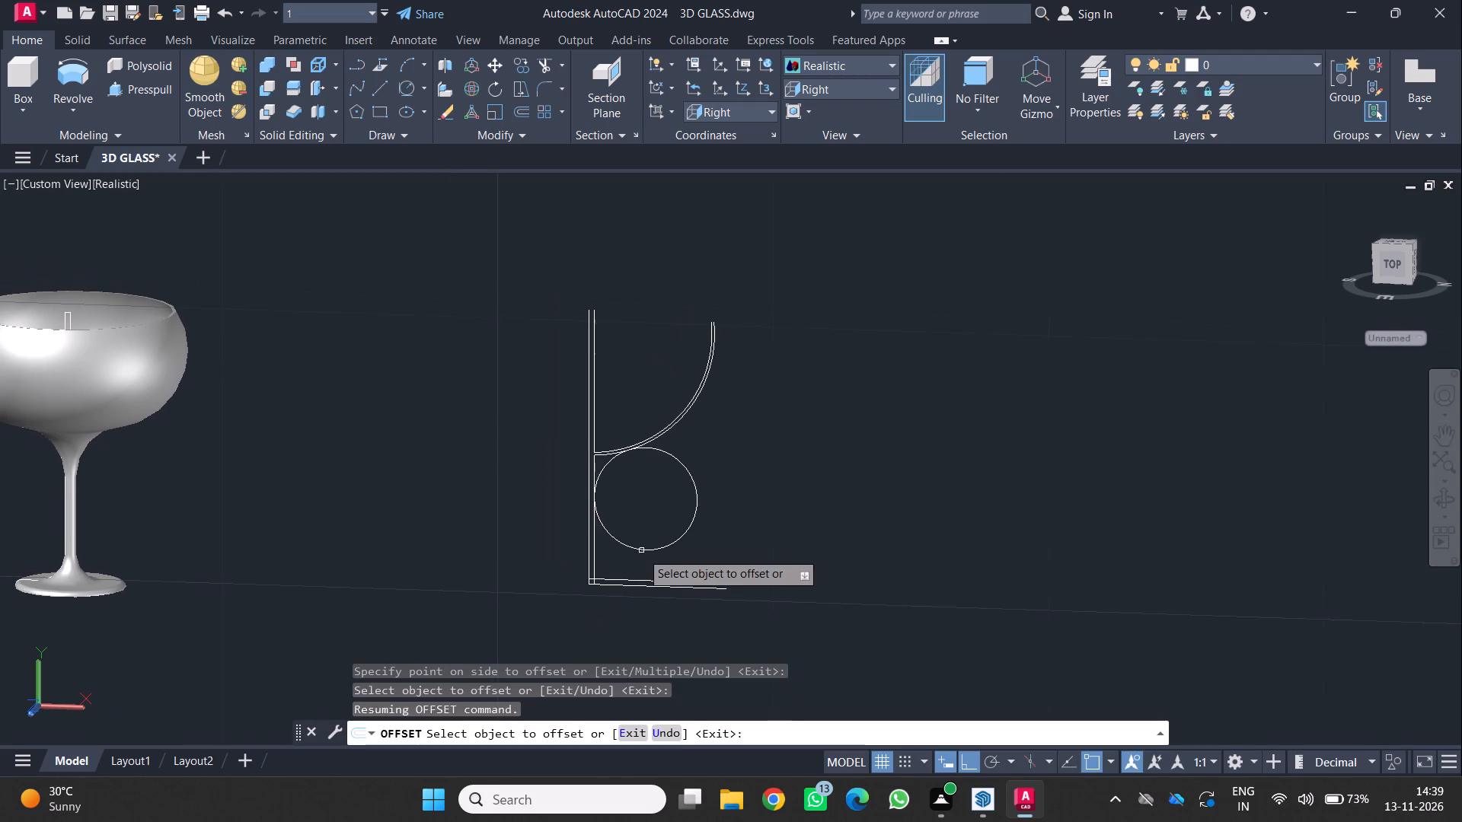
scroll(586, 549, up, 2)
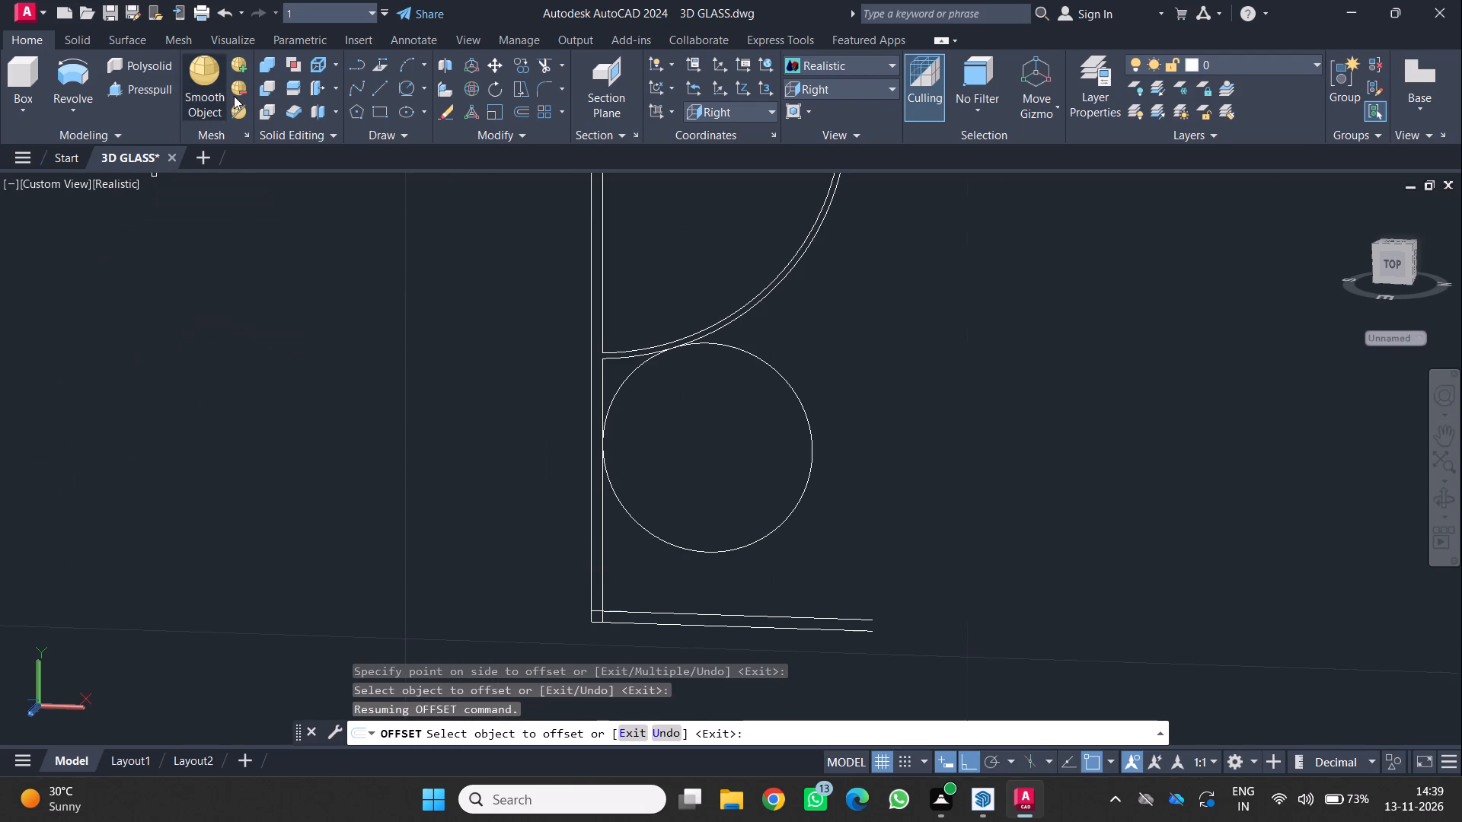
click(422, 86)
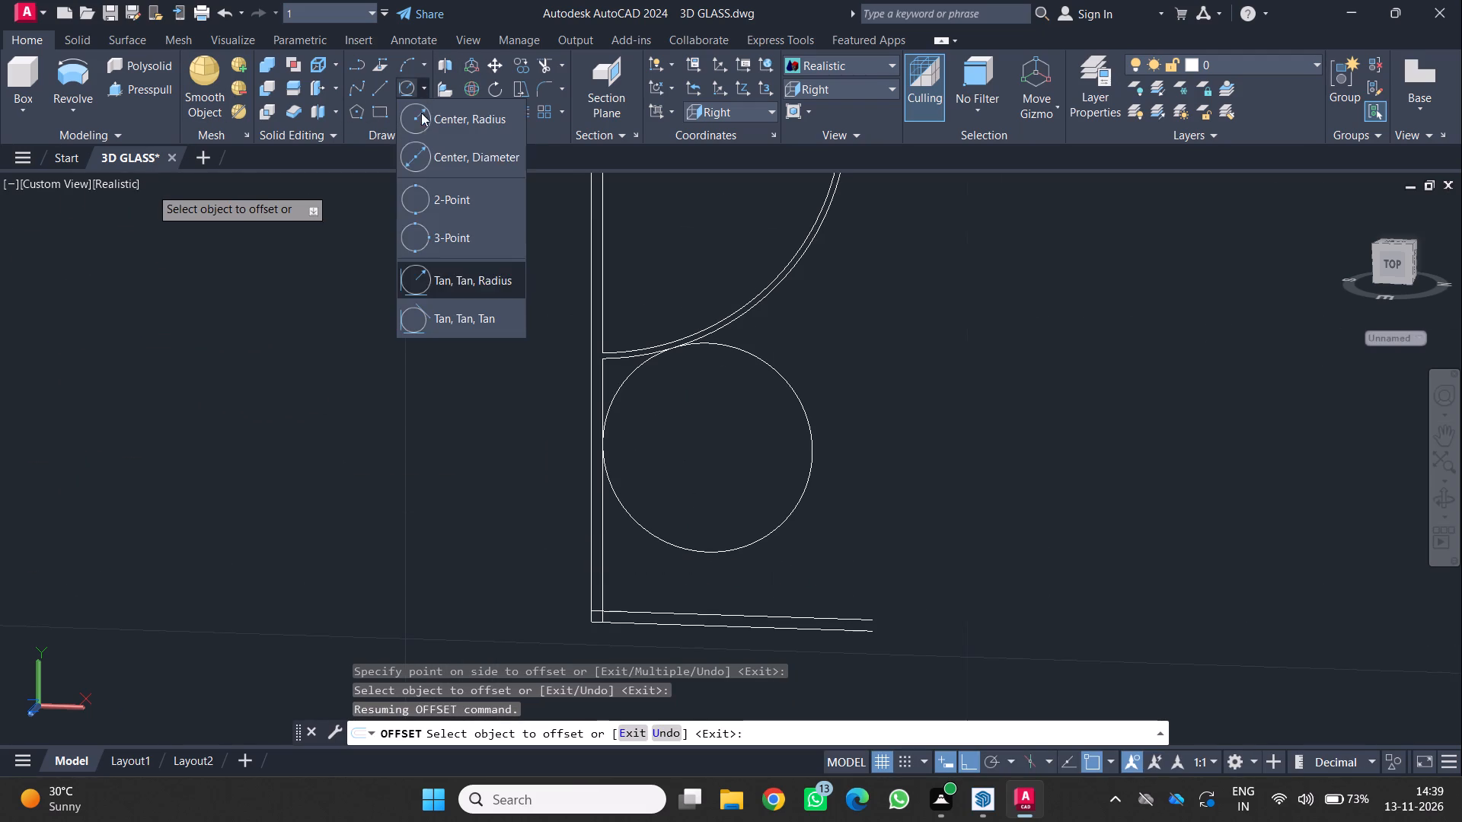
click(437, 290)
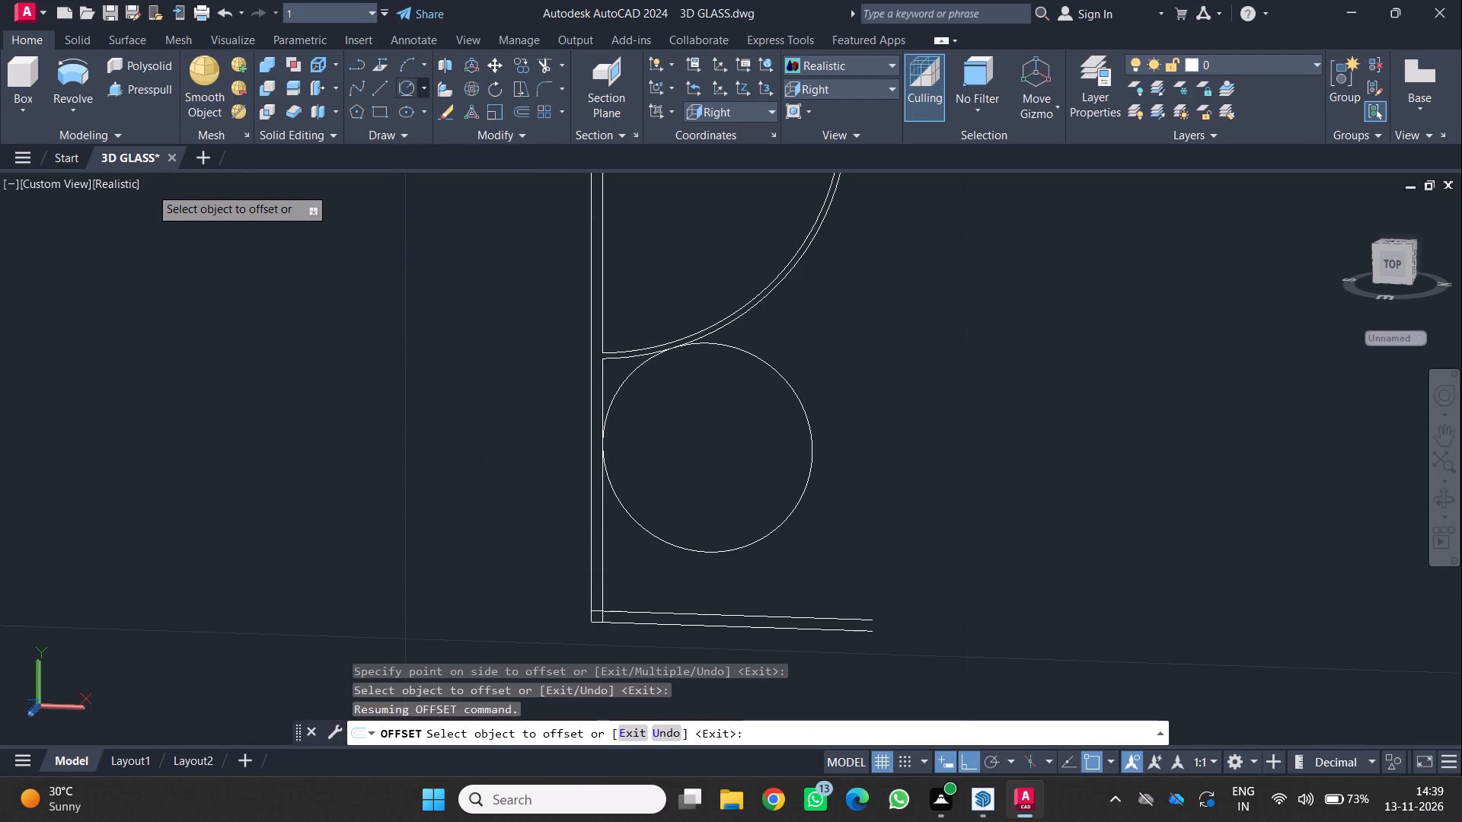
scroll(672, 646, up, 2)
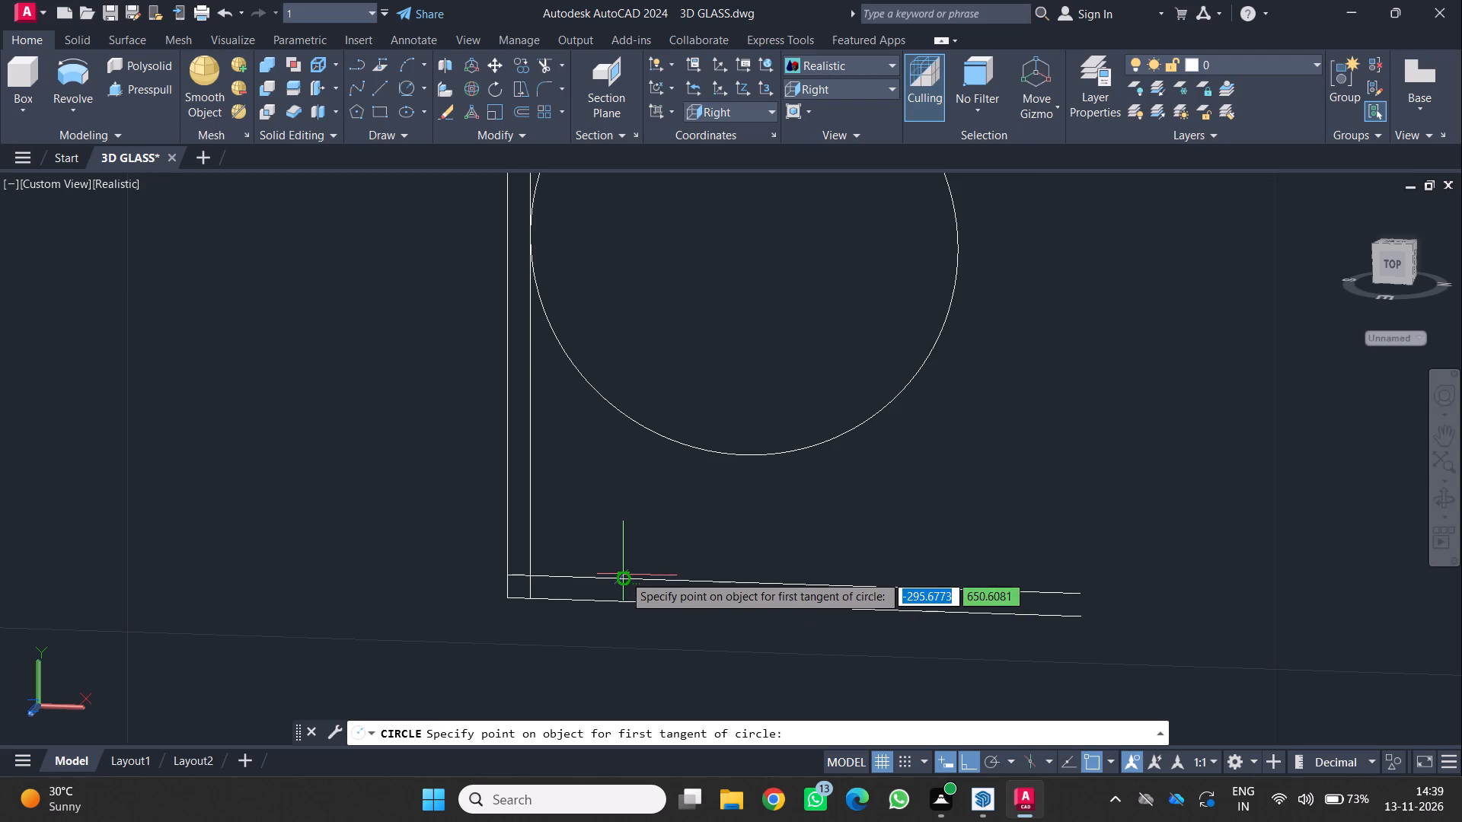
click(620, 581)
click(682, 448)
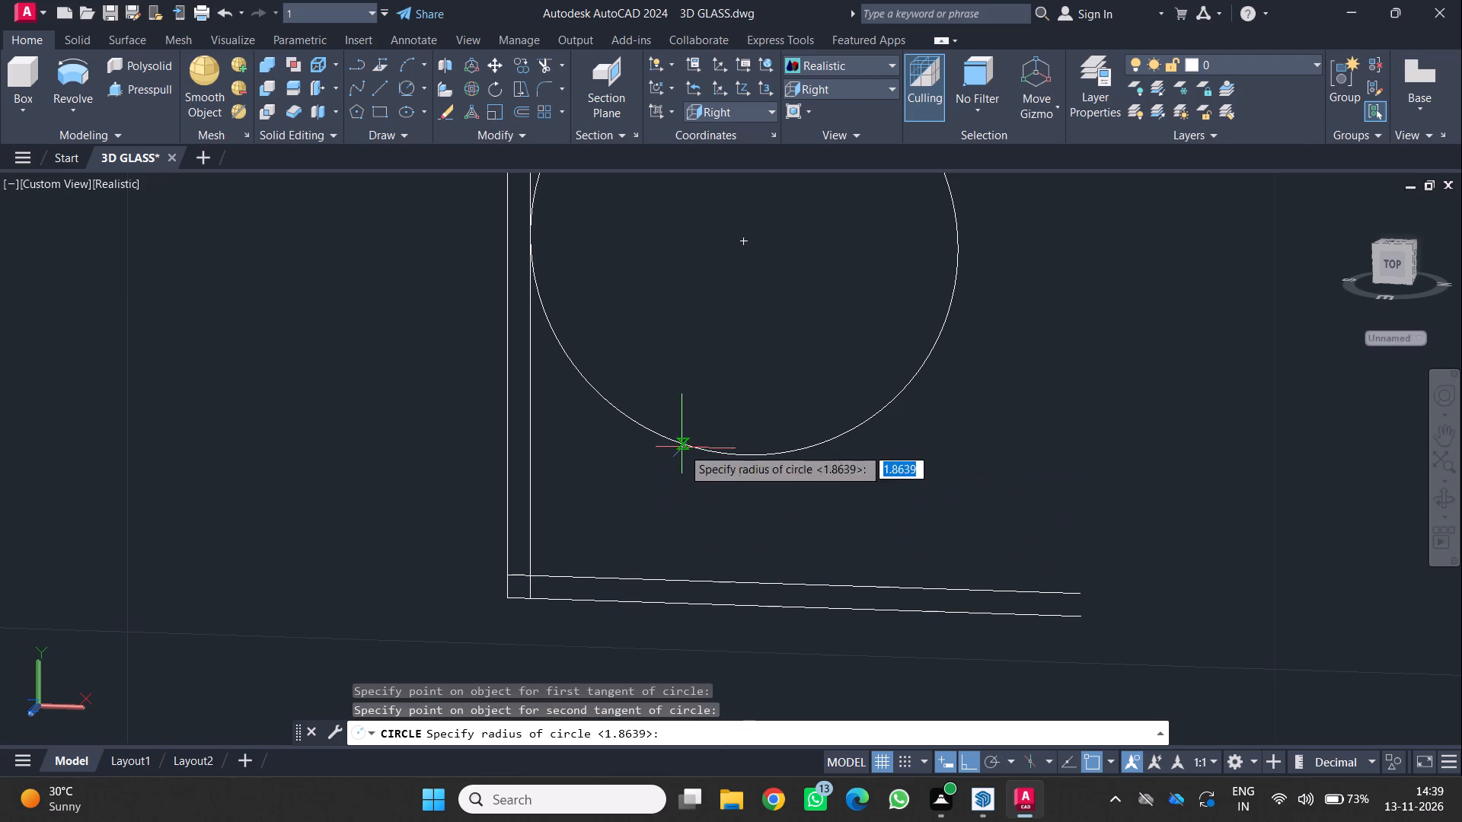
click(568, 578)
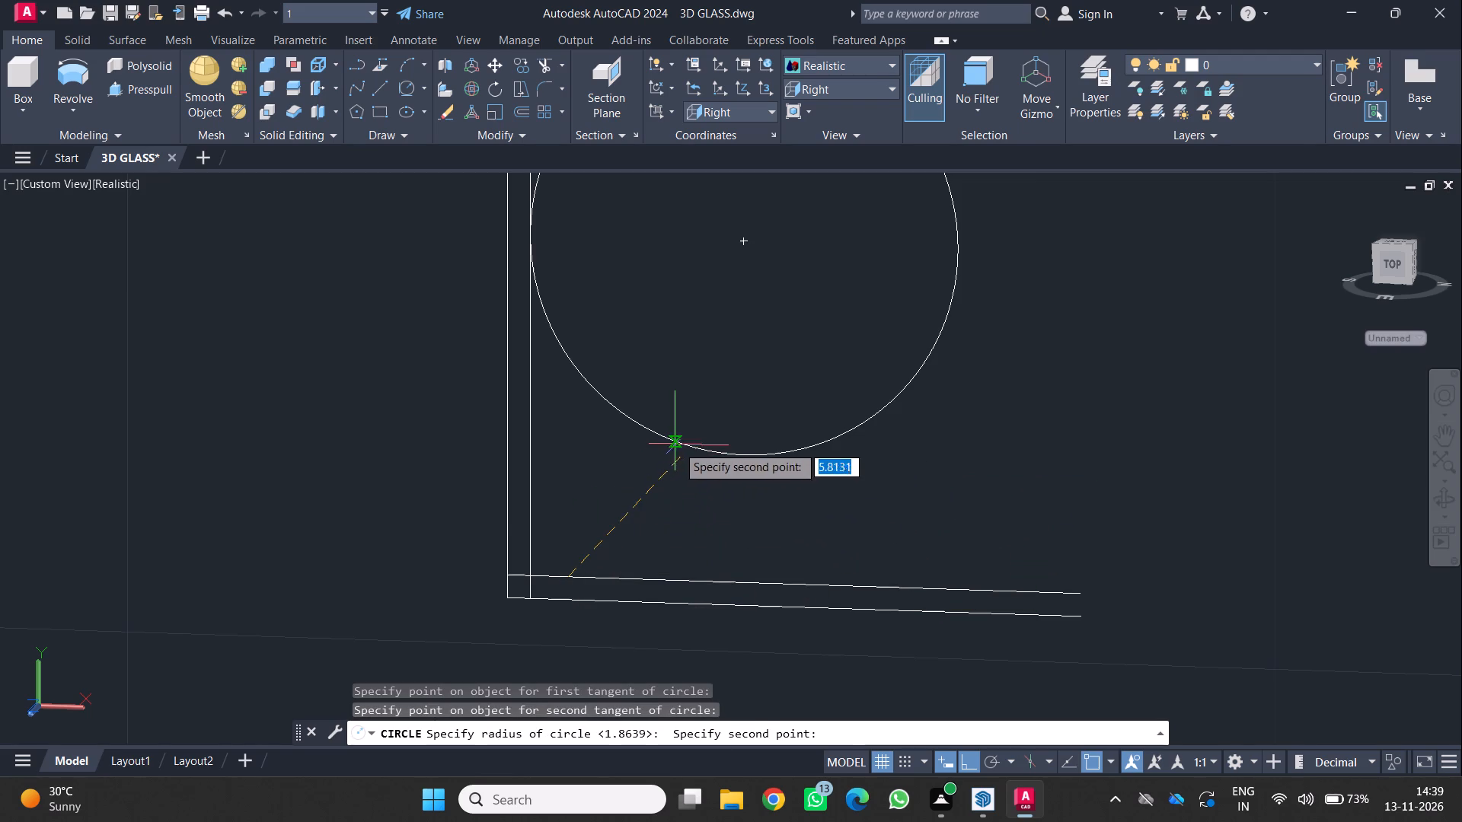
click(688, 450)
scroll(480, 599, down, 3)
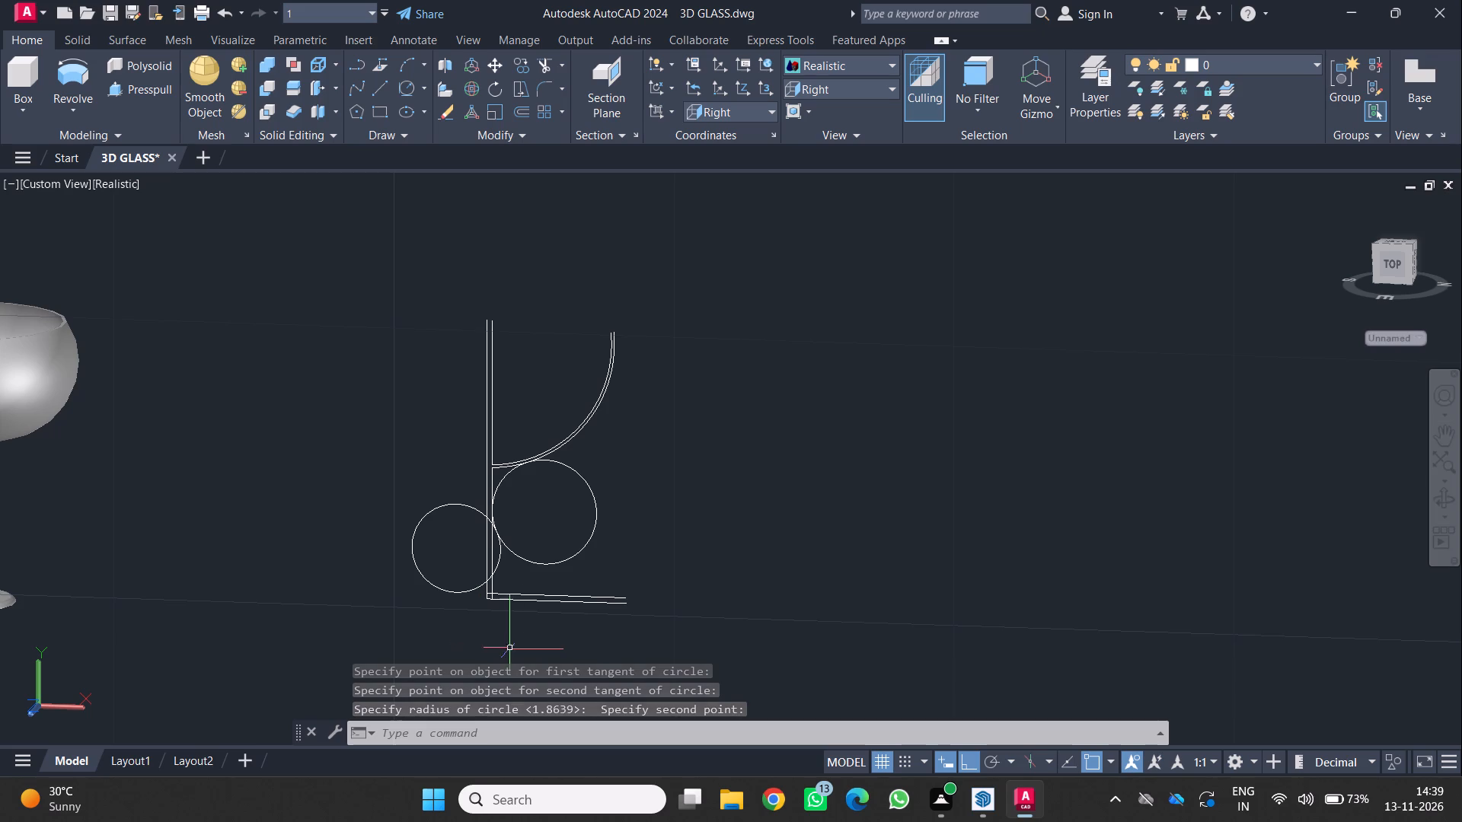
scroll(515, 572, up, 2)
middle_drag(525, 575, 579, 588)
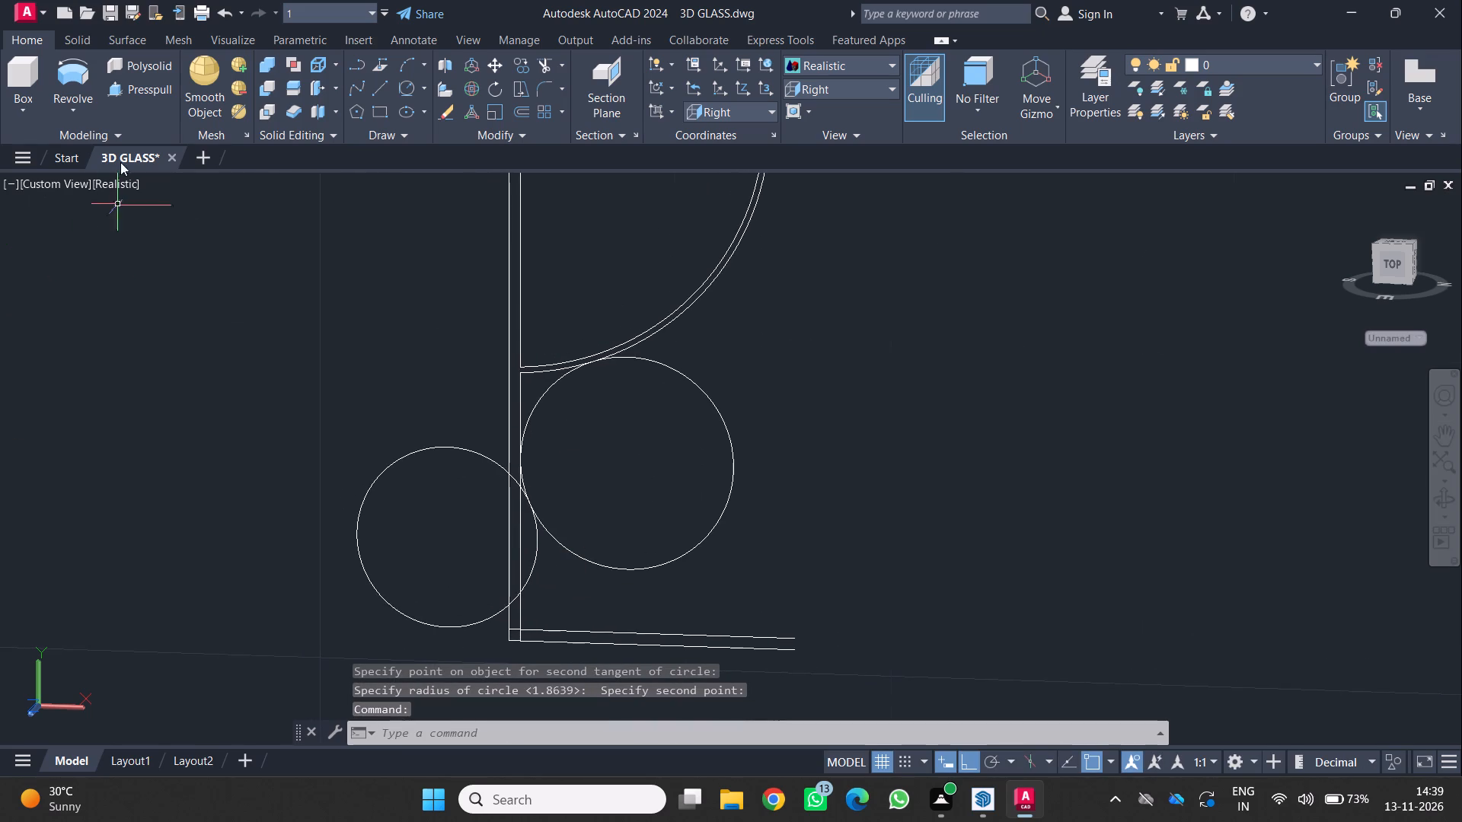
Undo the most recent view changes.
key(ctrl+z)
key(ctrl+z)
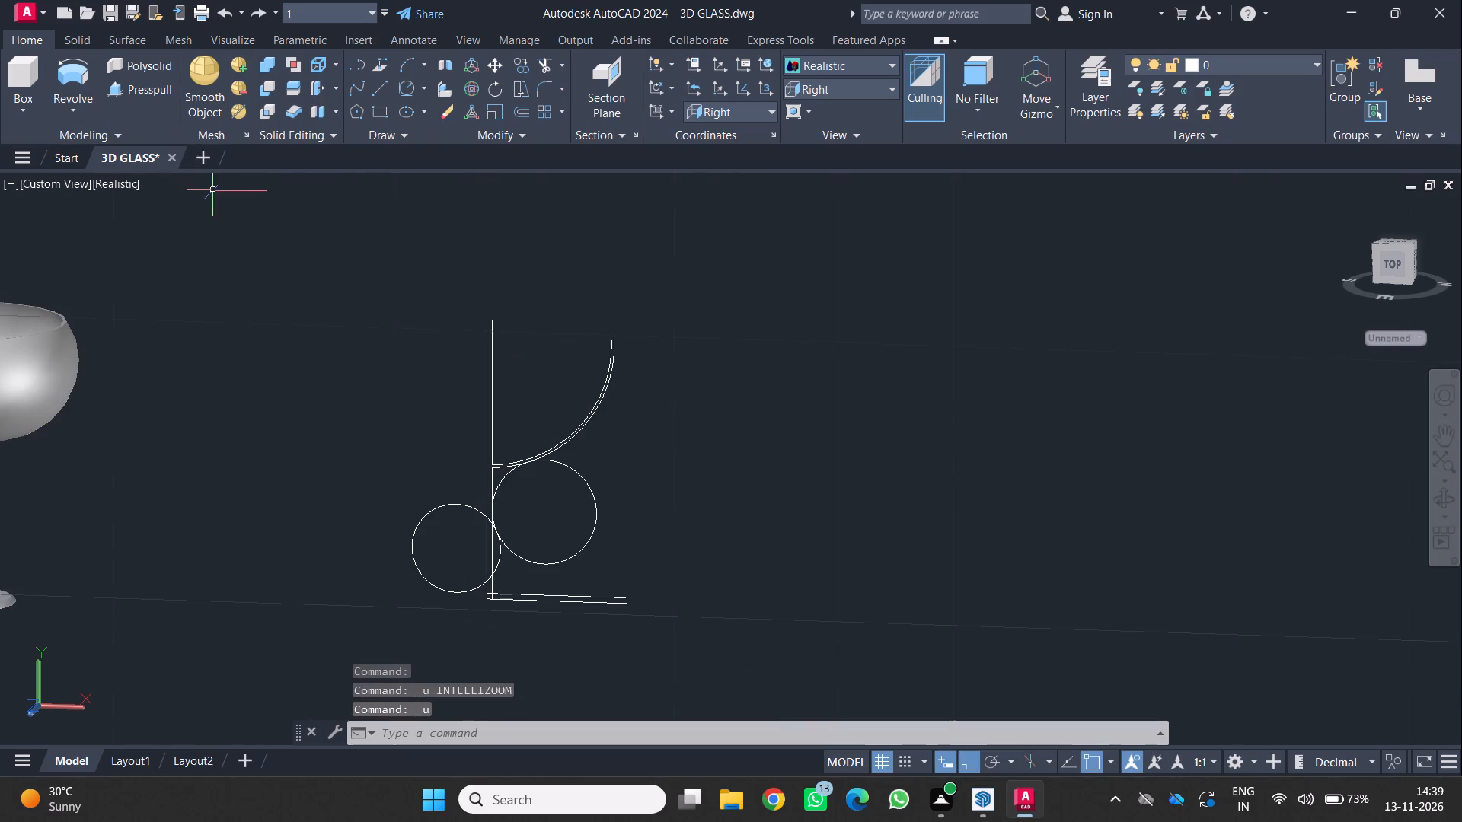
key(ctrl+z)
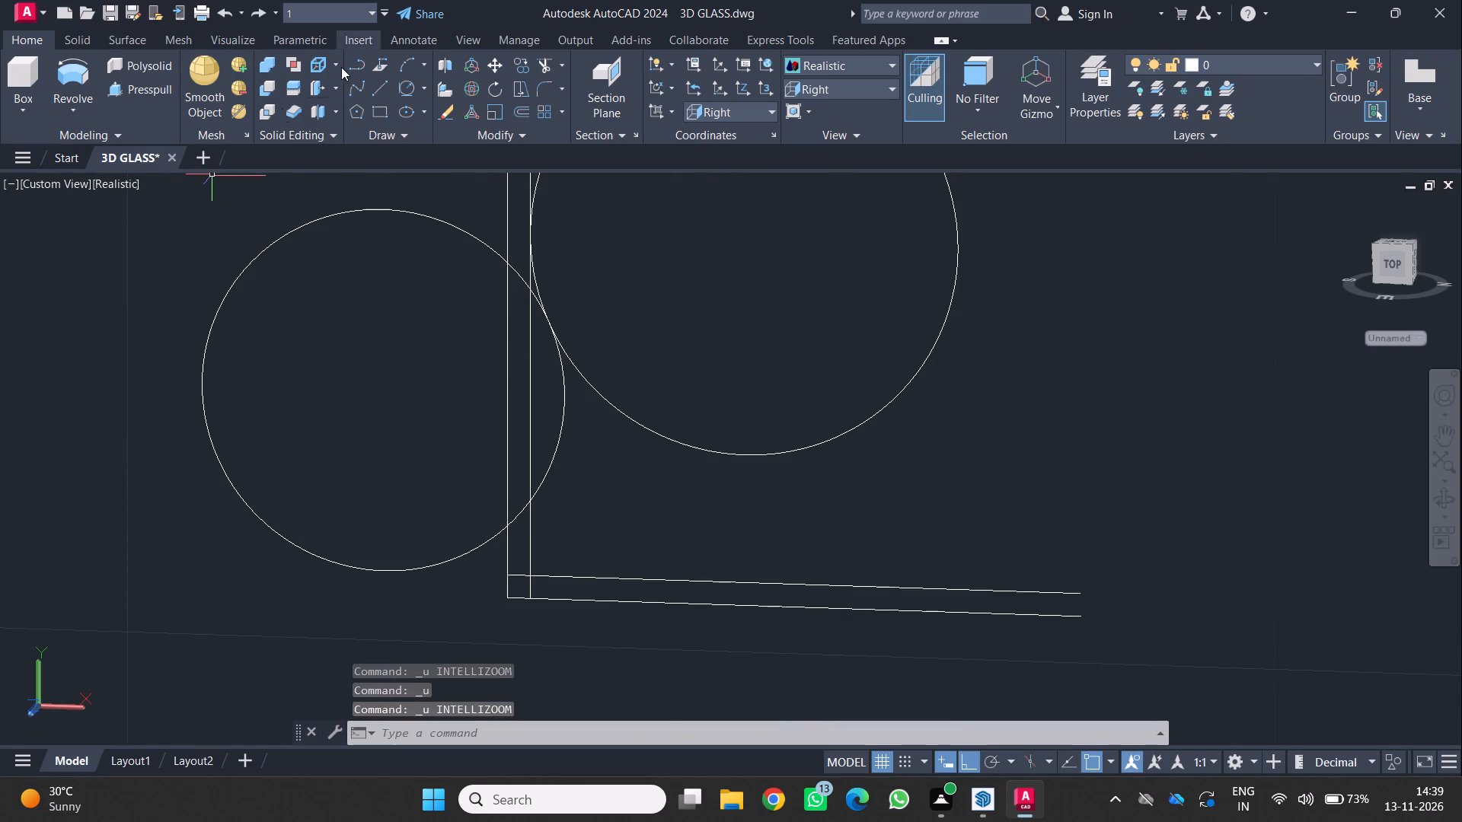
Trim away the smaller, lower circle piece by piece with Trim until none of it remains around the stem lines.
key(t)
key(r)
key(Return)
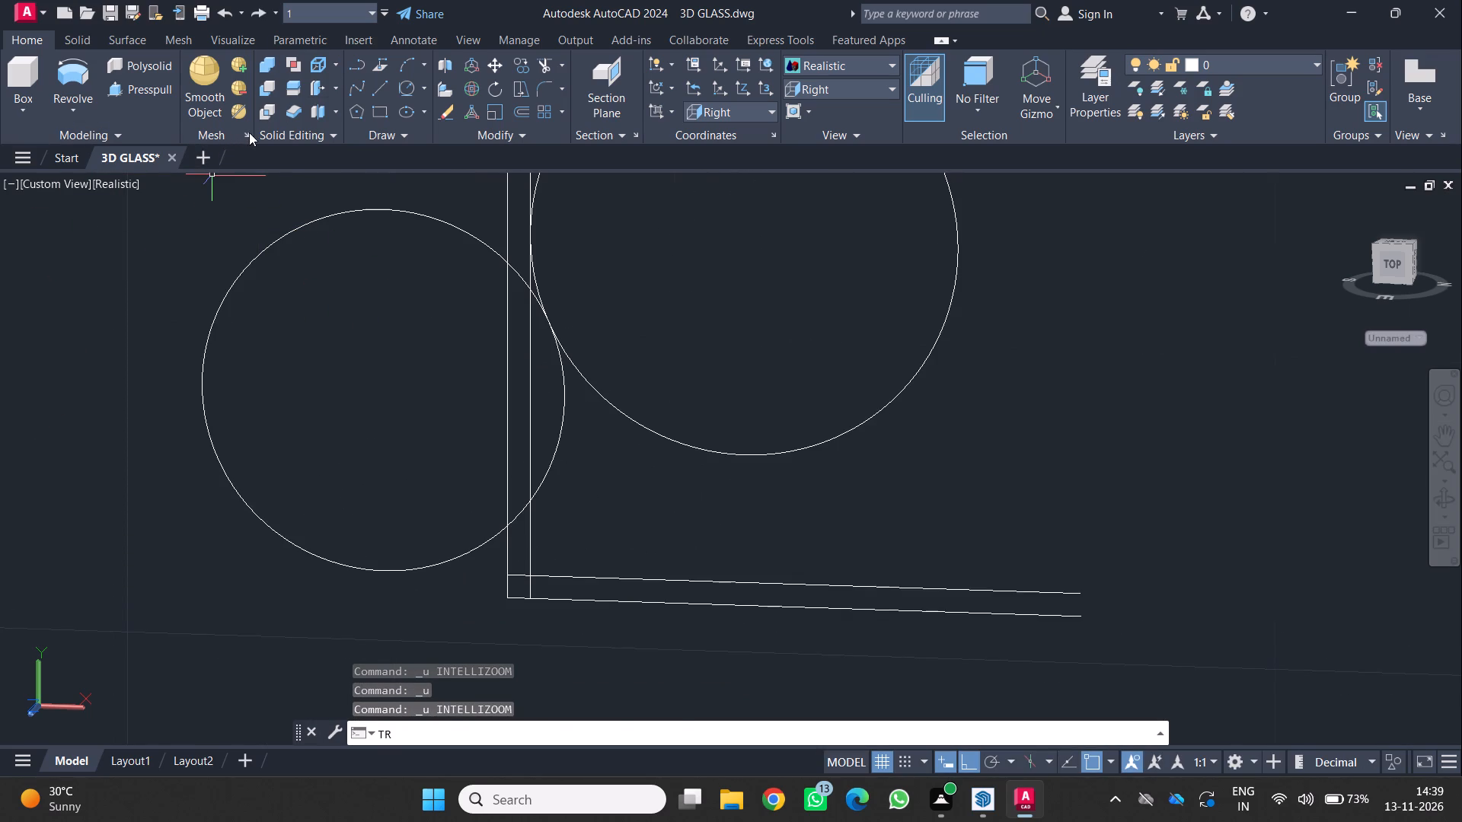
click(275, 241)
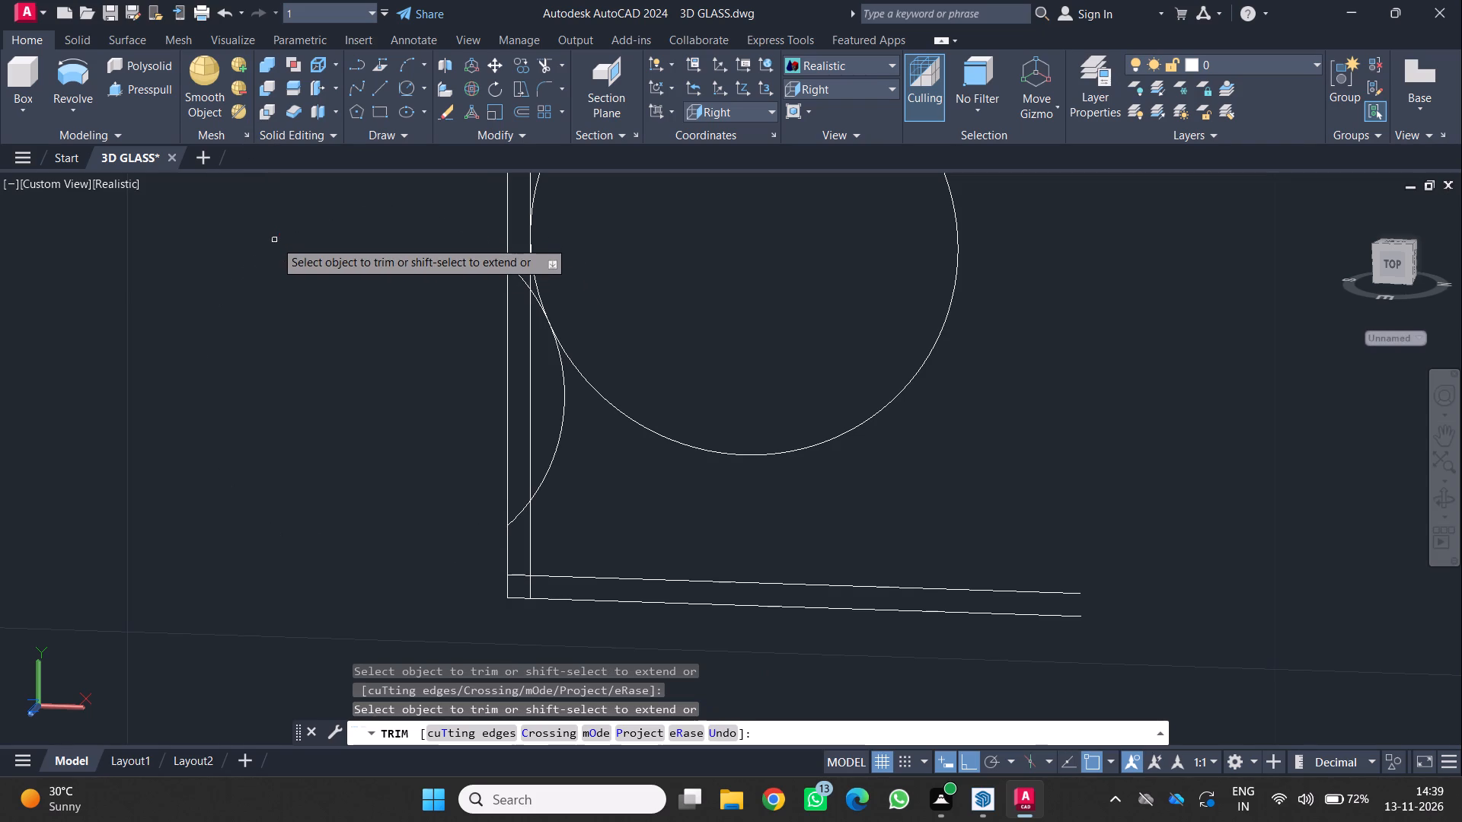
scroll(477, 303, up, 2)
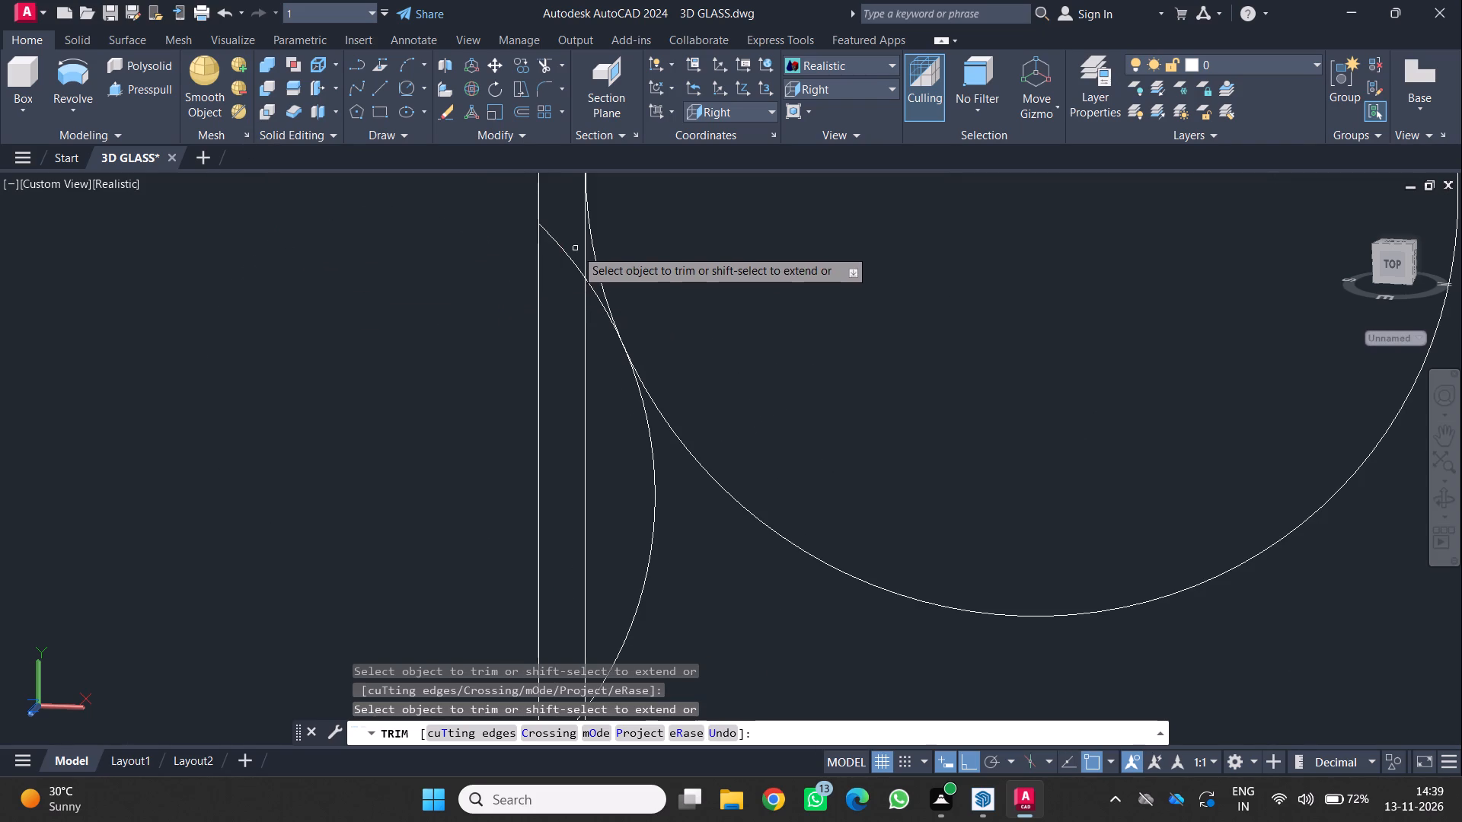
click(565, 254)
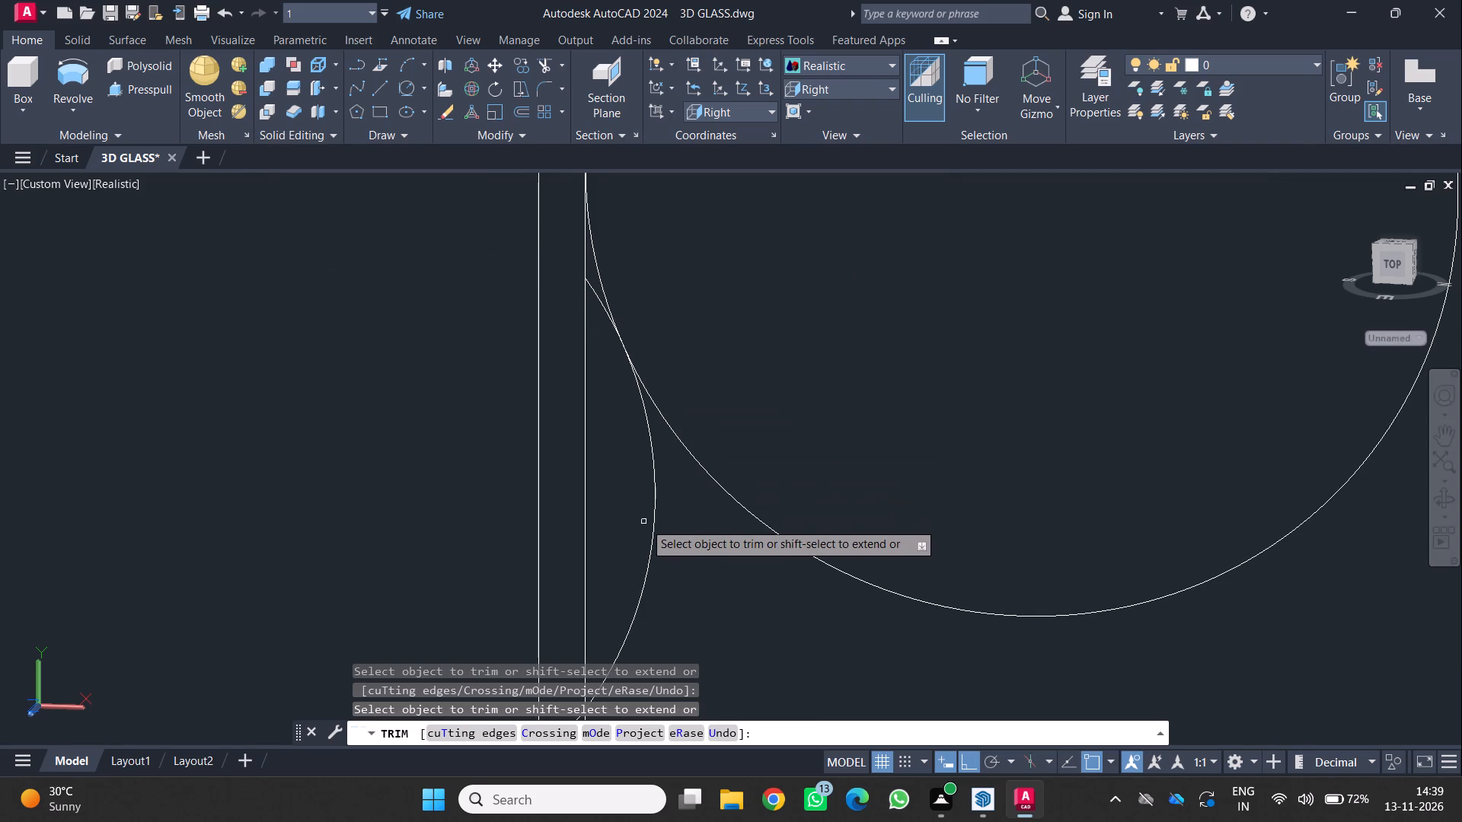
click(655, 530)
scroll(595, 323, up, 2)
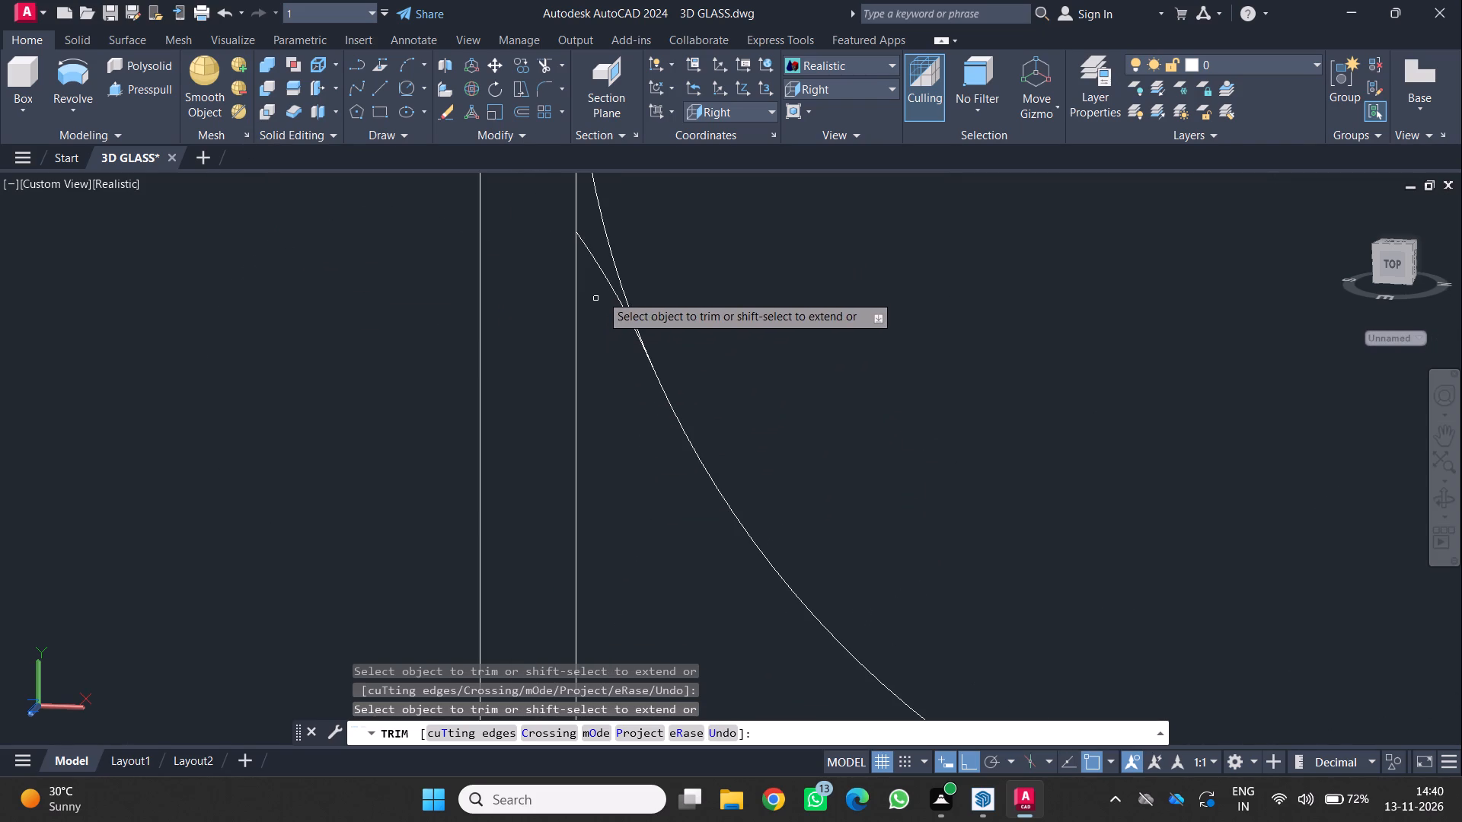
click(609, 283)
scroll(598, 324, down, 4)
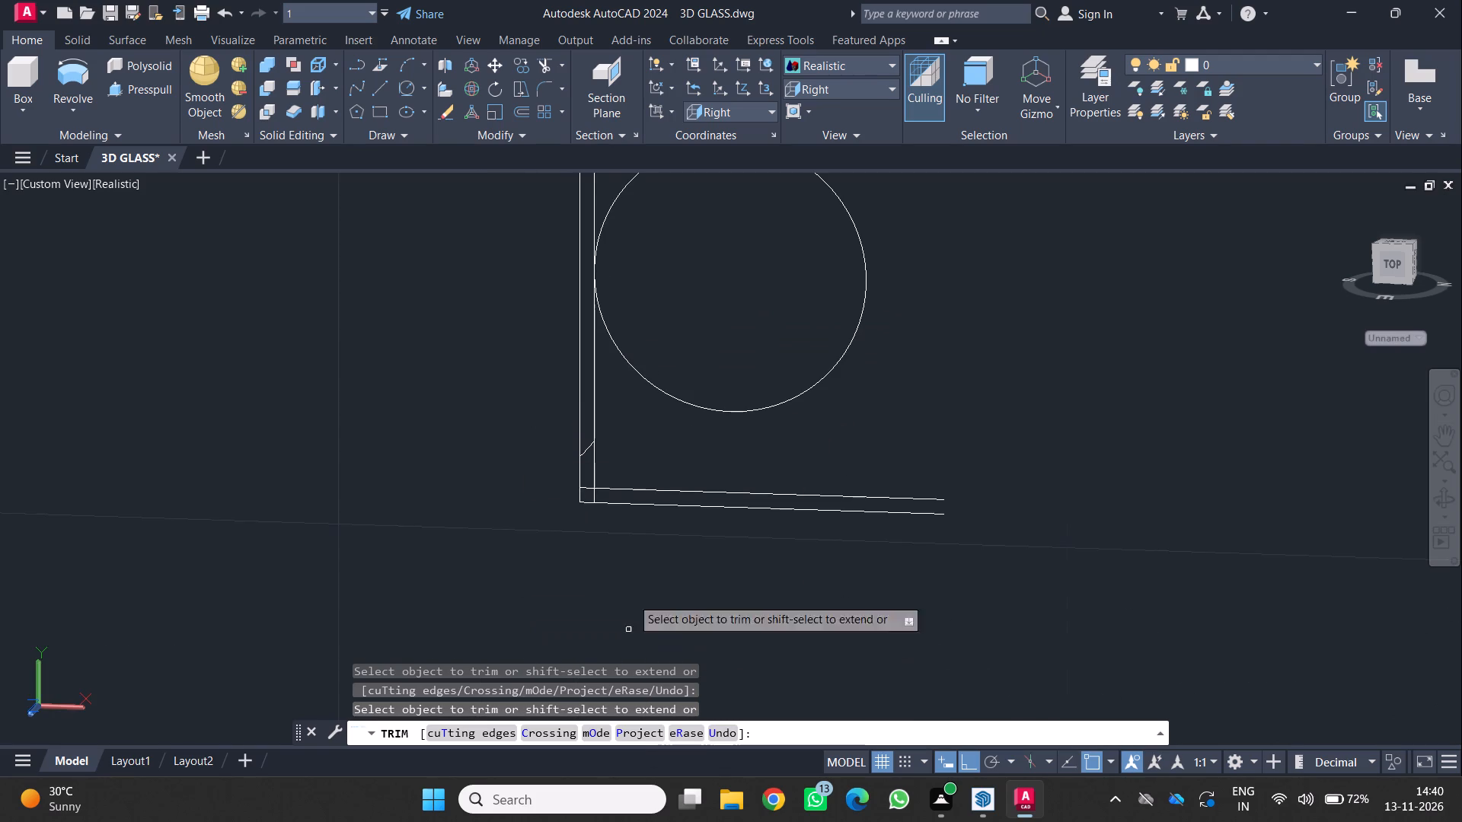
scroll(611, 556, up, 1)
scroll(581, 459, up, 2)
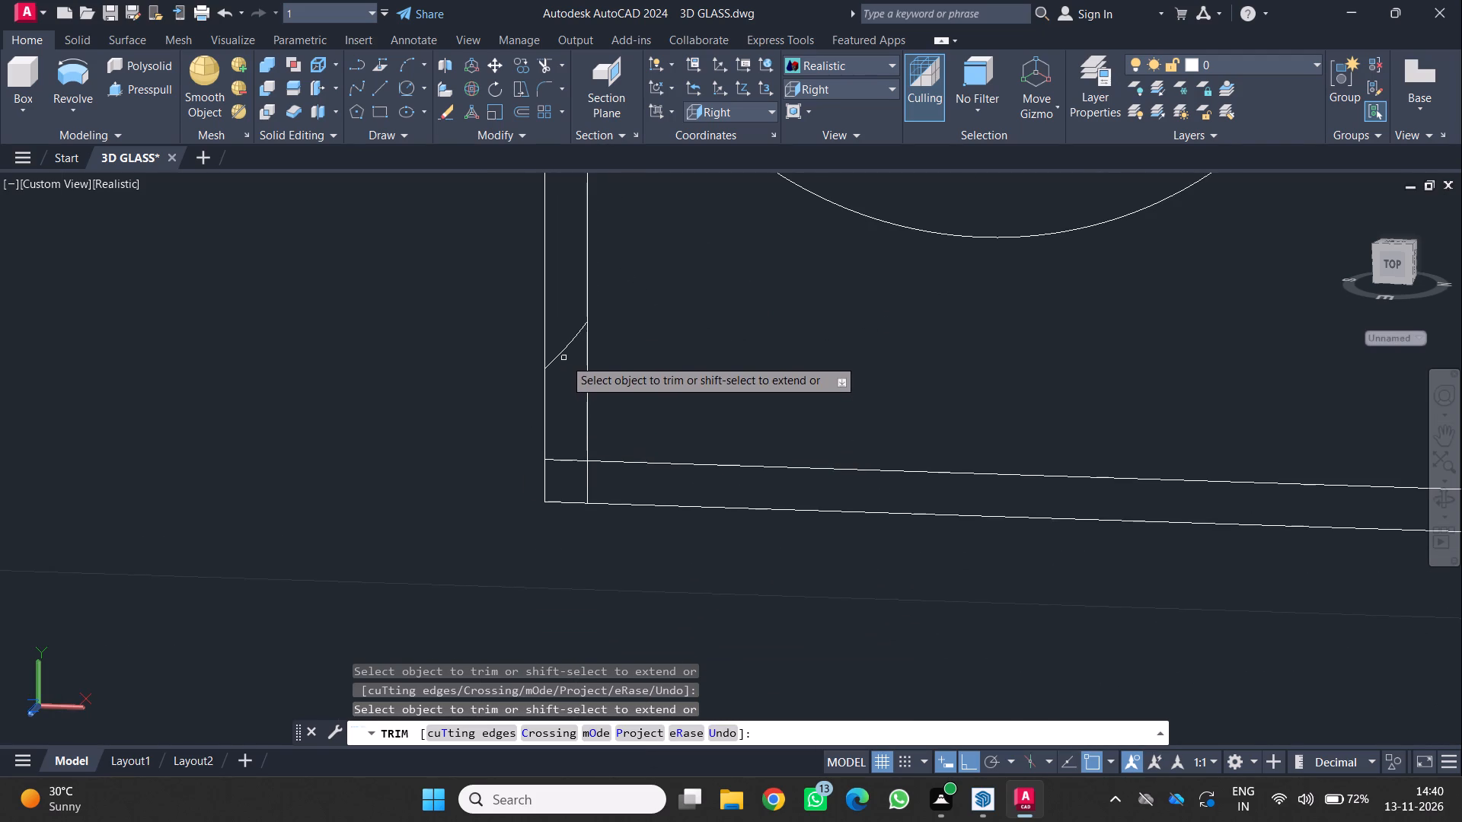
click(563, 352)
Trim the remaining circle to the arc joining bowl and stem, and remove the outer bowl arc's end between the tangent point and the stem.
scroll(577, 417, down, 5)
middle_drag(632, 371, 640, 537)
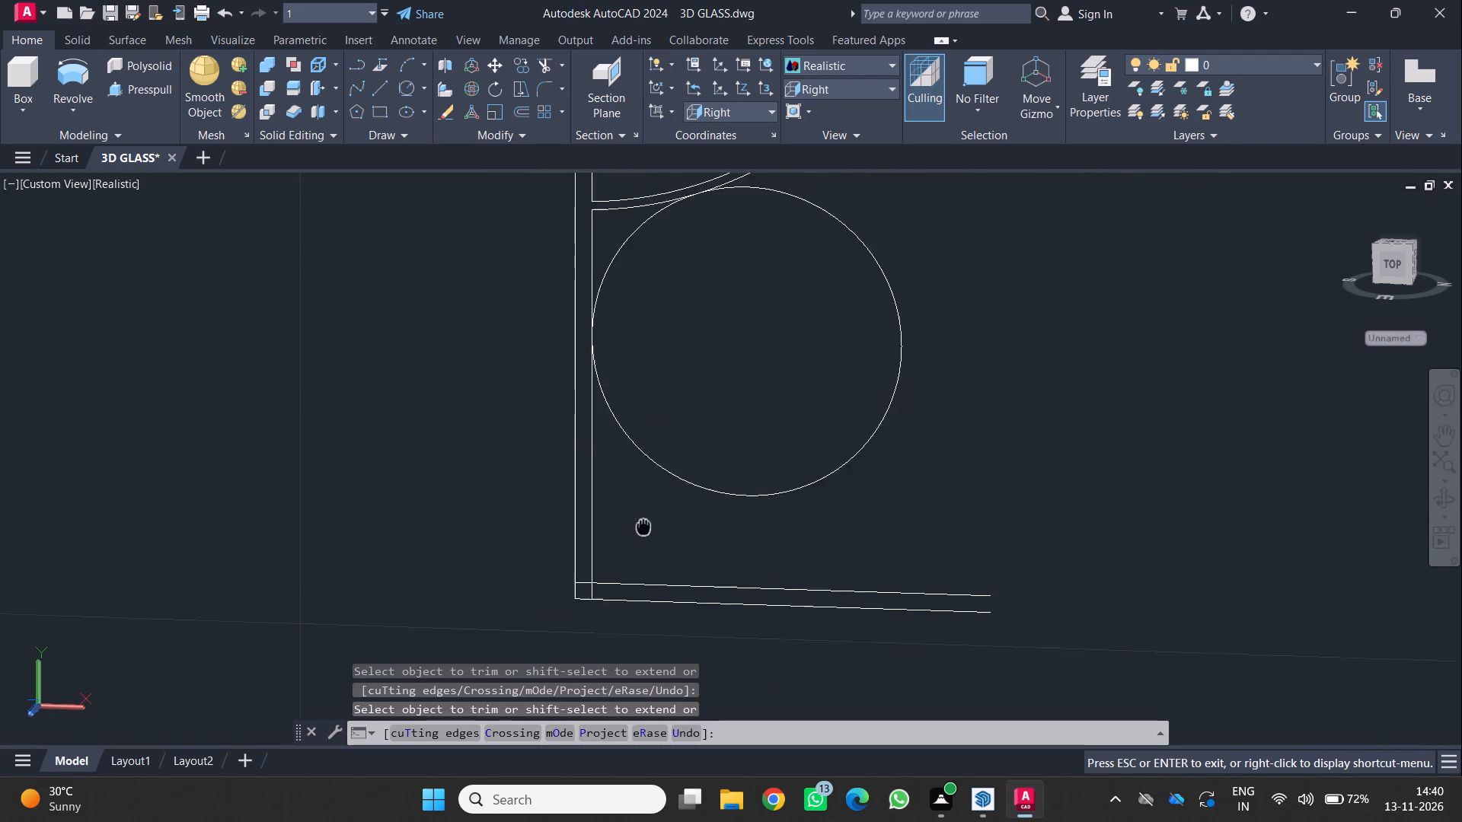
middle_drag(640, 537, 610, 589)
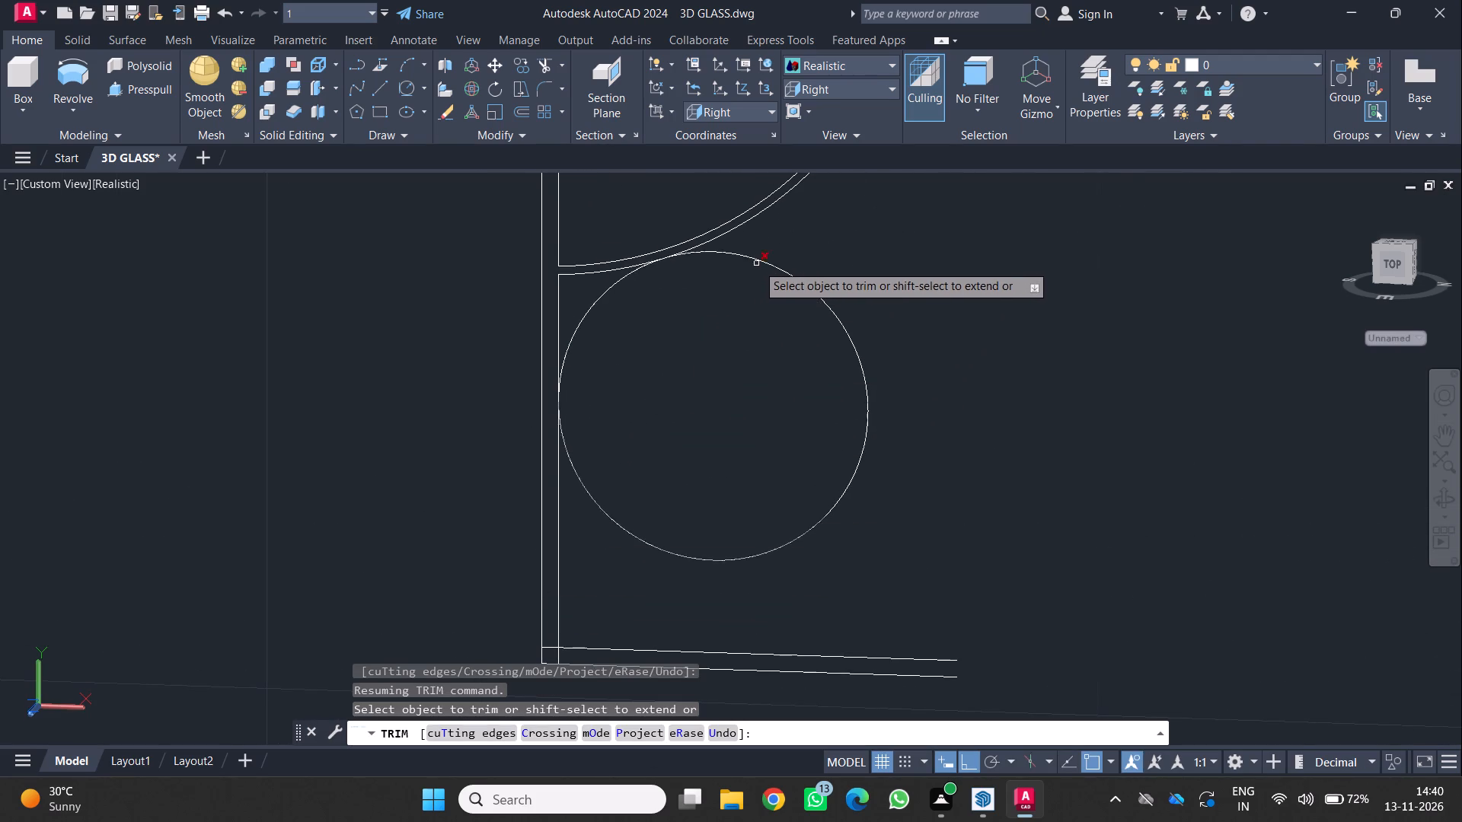
click(757, 264)
scroll(592, 256, up, 1)
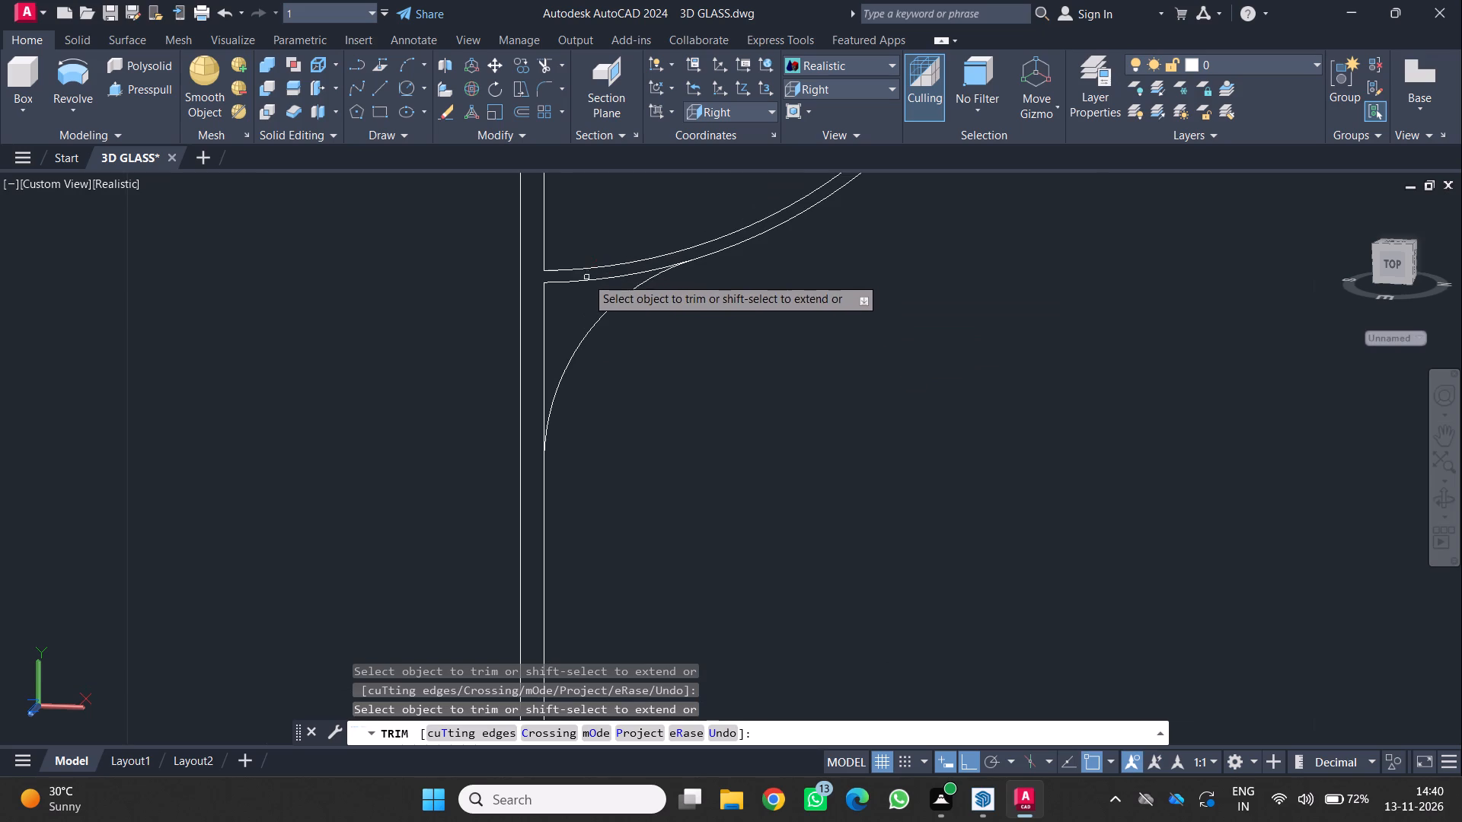
click(583, 283)
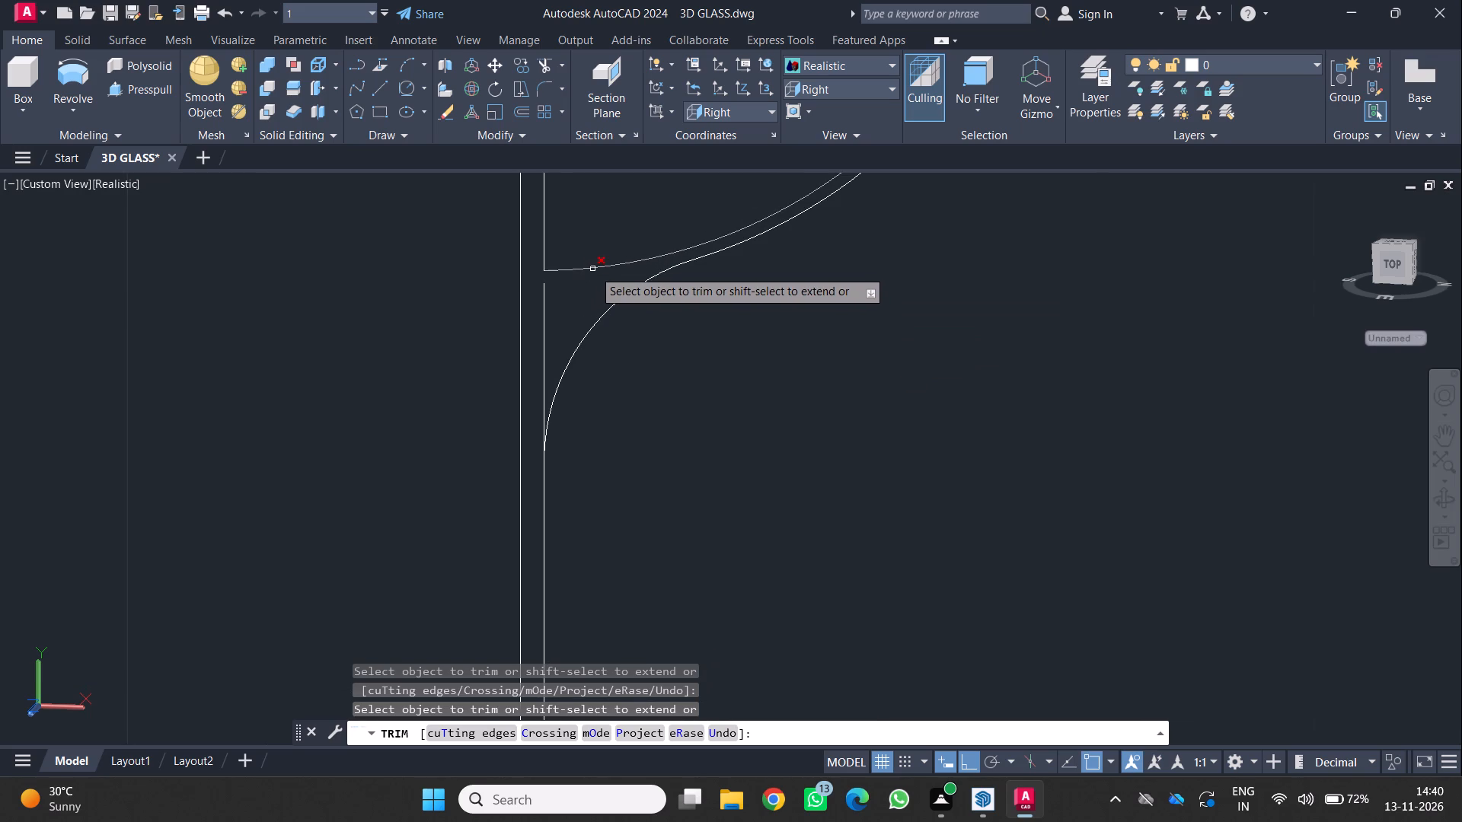
Trim the leftover piece of the offset vertical line between the bowl's underside and the start of the joining arc.
middle_drag(565, 310, 669, 415)
scroll(565, 310, up, 1)
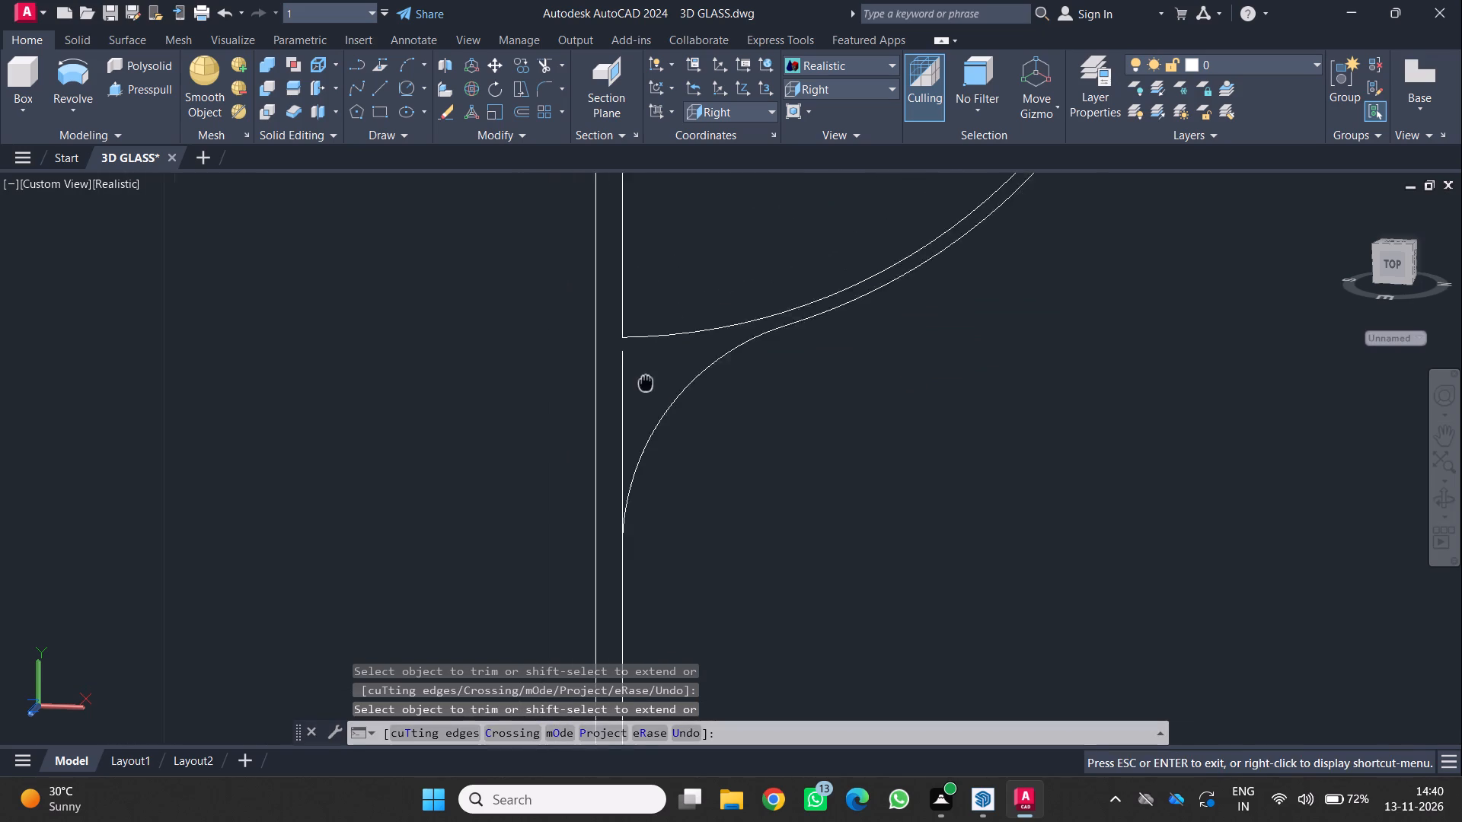
middle_drag(669, 415, 746, 542)
scroll(746, 543, down, 2)
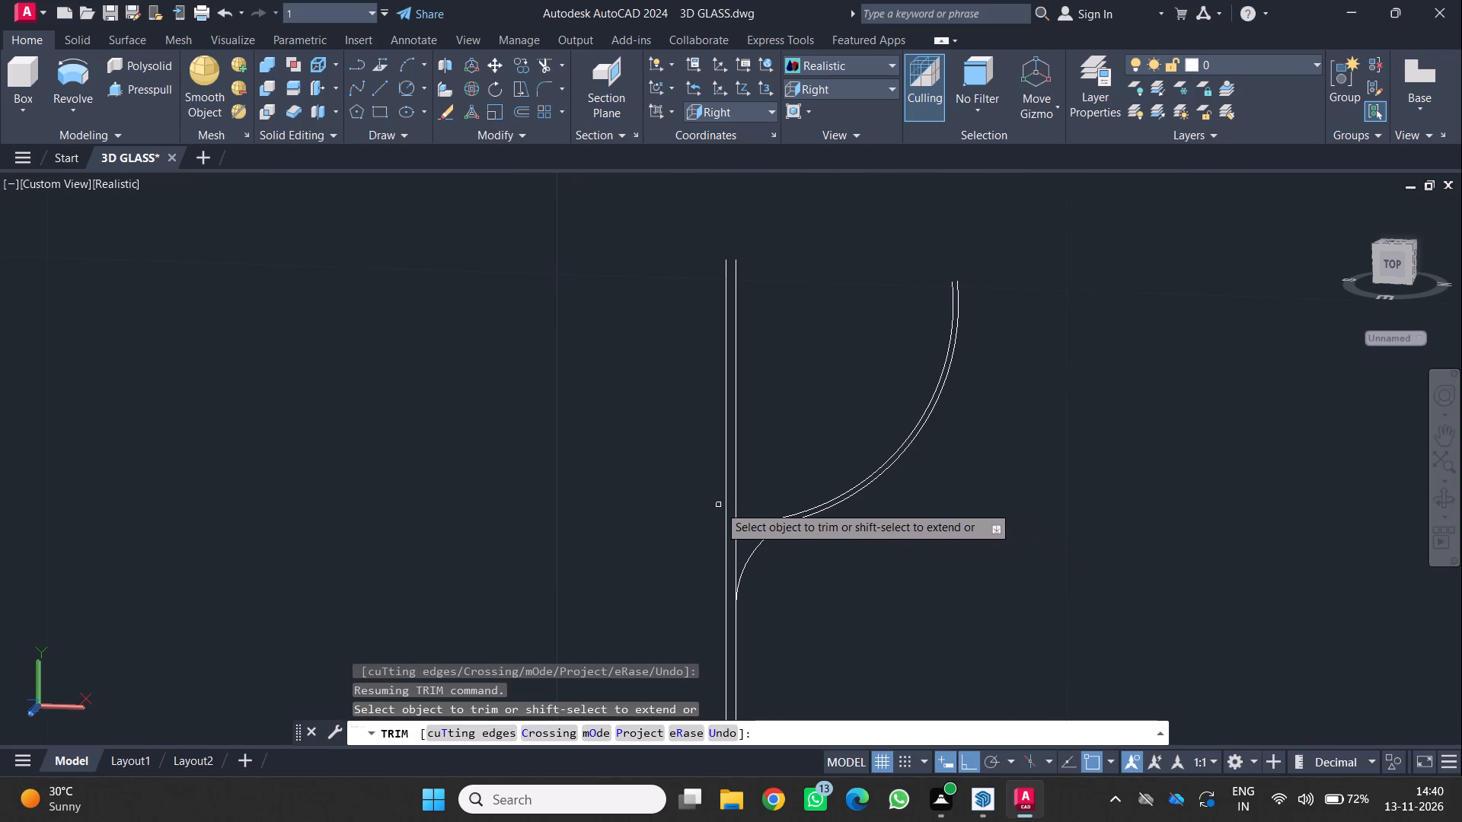
scroll(770, 516, up, 1)
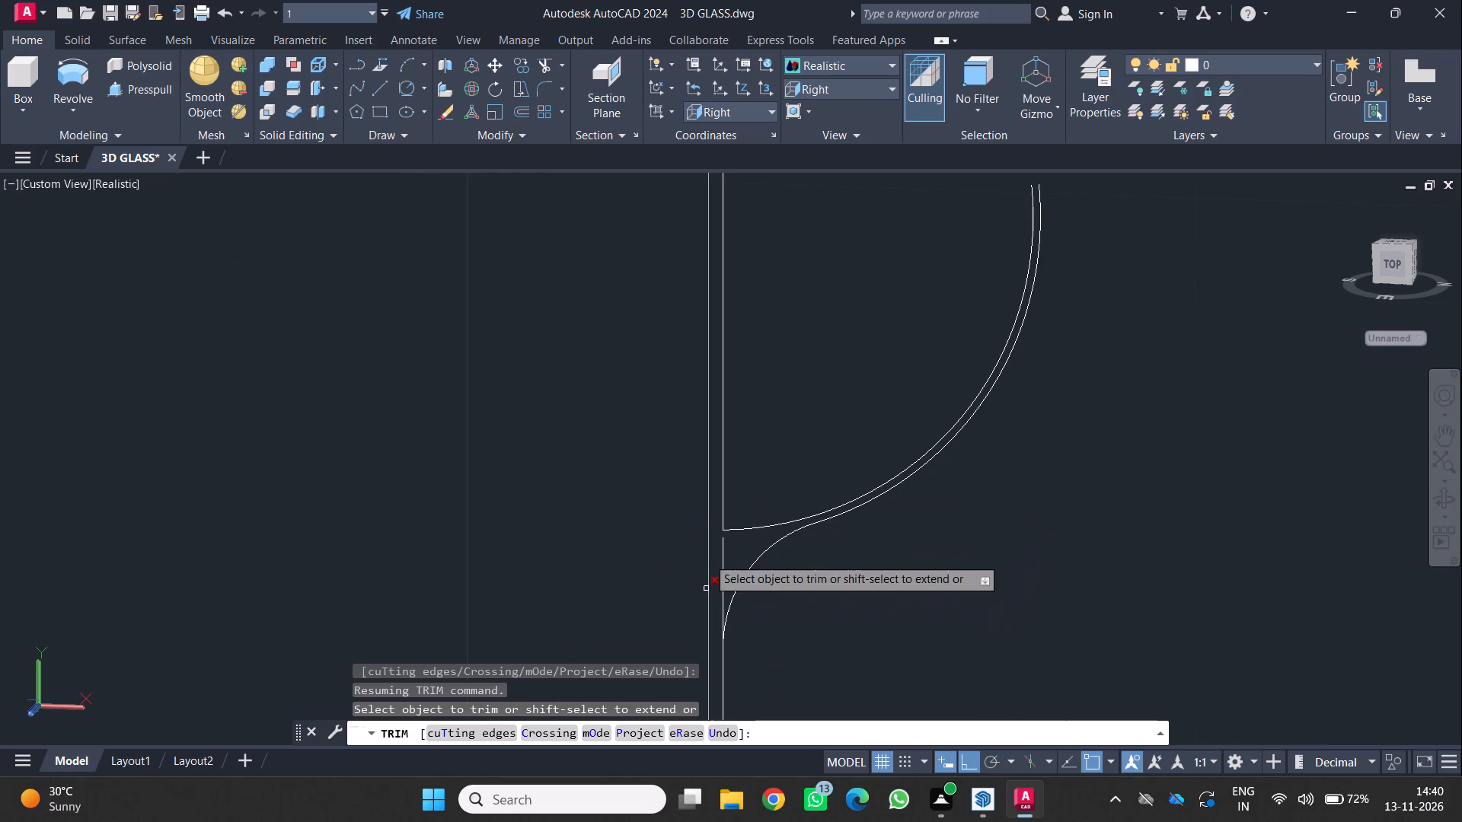
scroll(727, 565, up, 3)
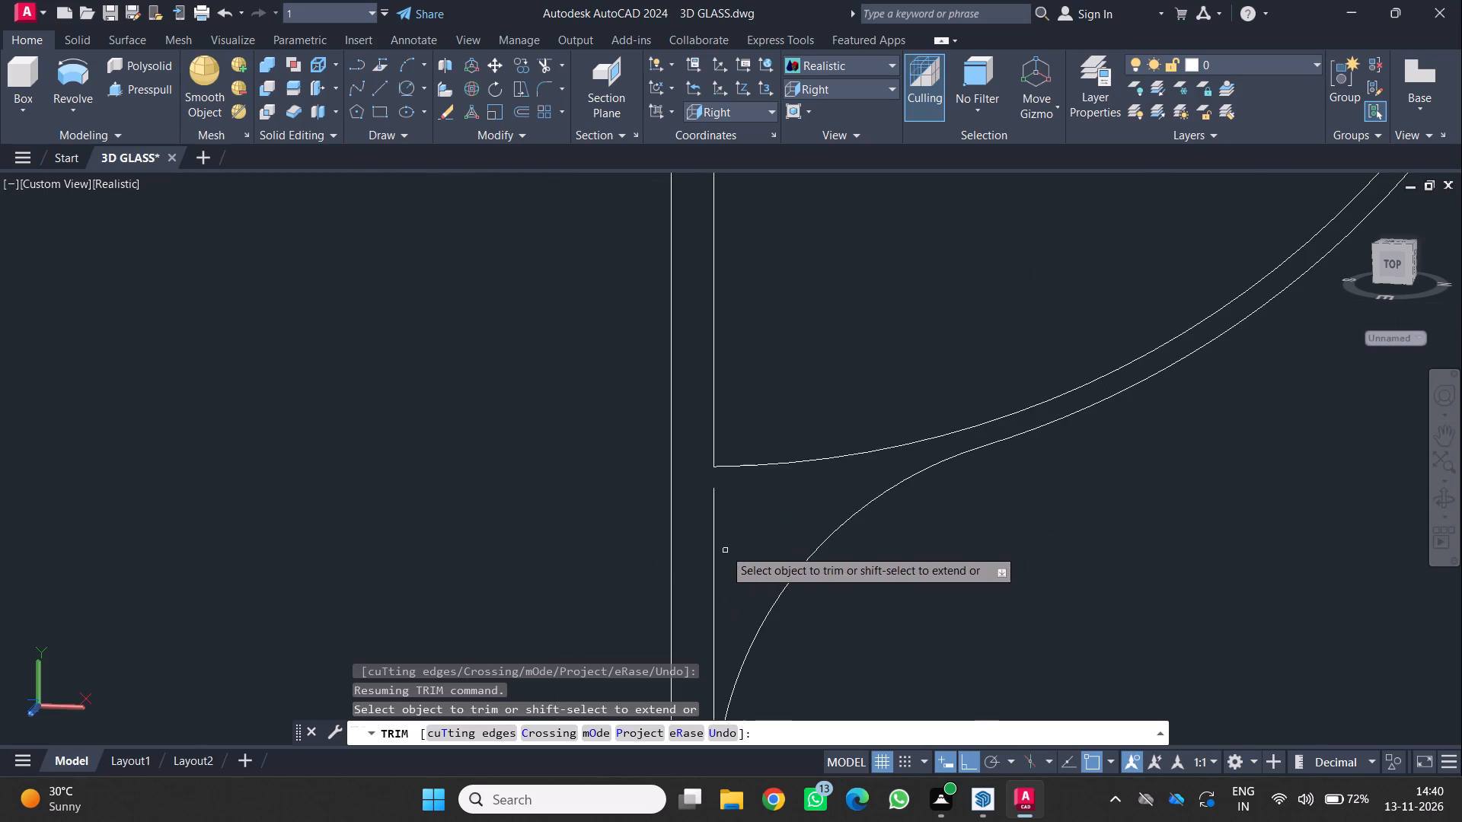
scroll(729, 519, down, 3)
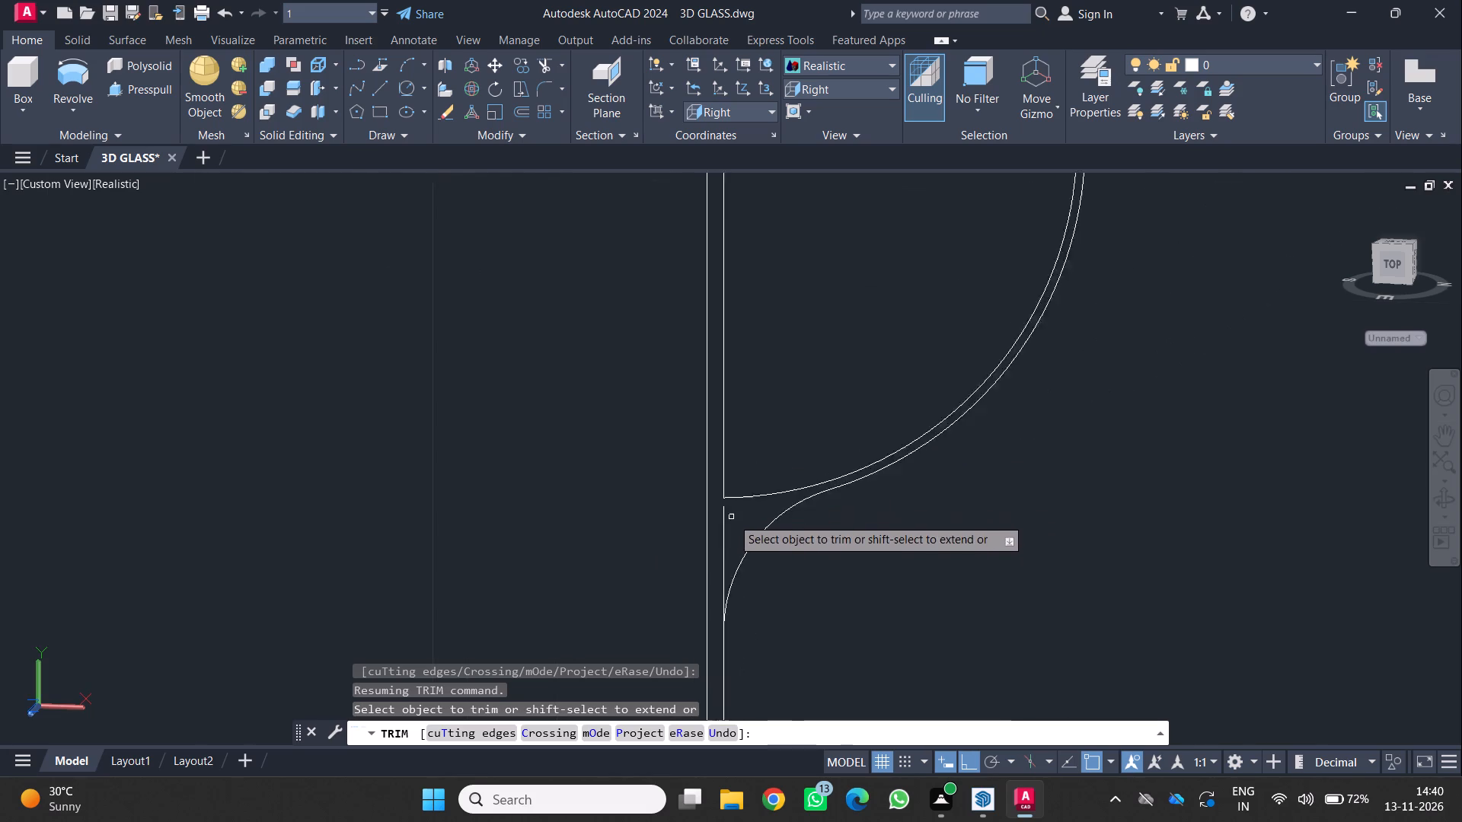
scroll(751, 500, up, 1)
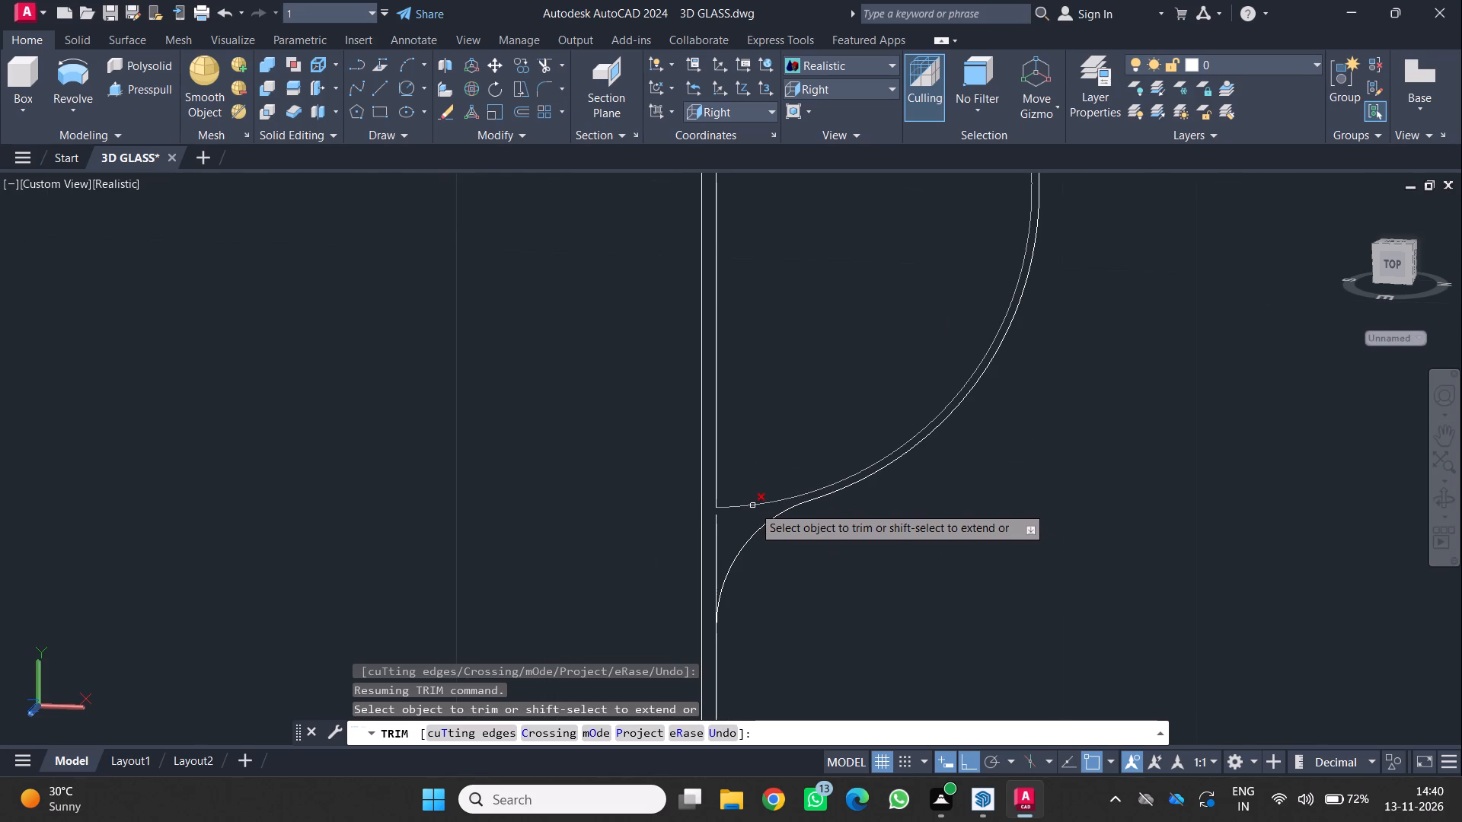
click(717, 546)
Trim the overlapping ends of the offset vertical line and offset base line into a clean inner corner, and finish trimming.
scroll(753, 519, down, 1)
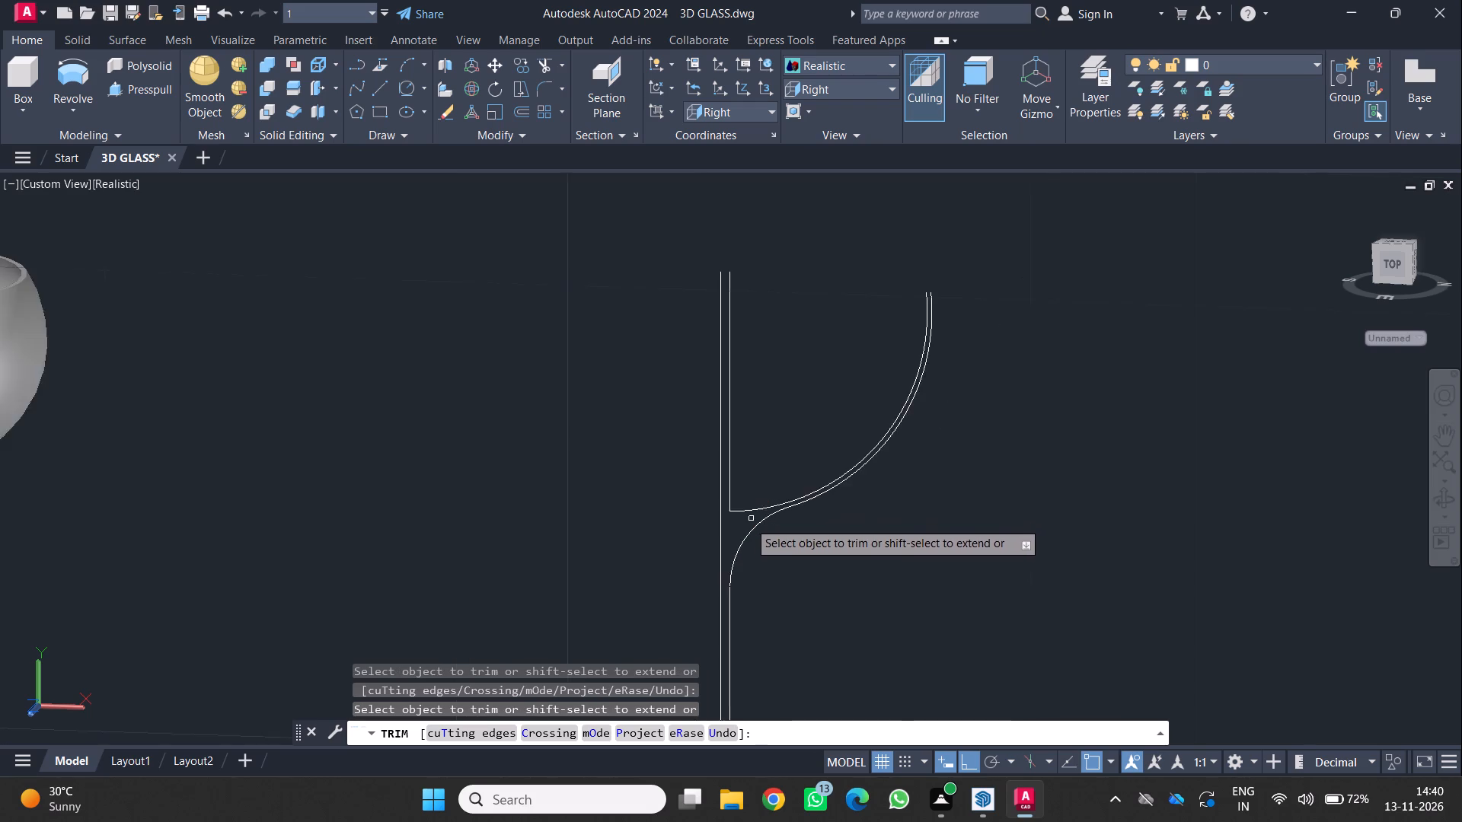
scroll(748, 523, down, 1)
middle_drag(653, 556, 643, 560)
scroll(656, 555, up, 1)
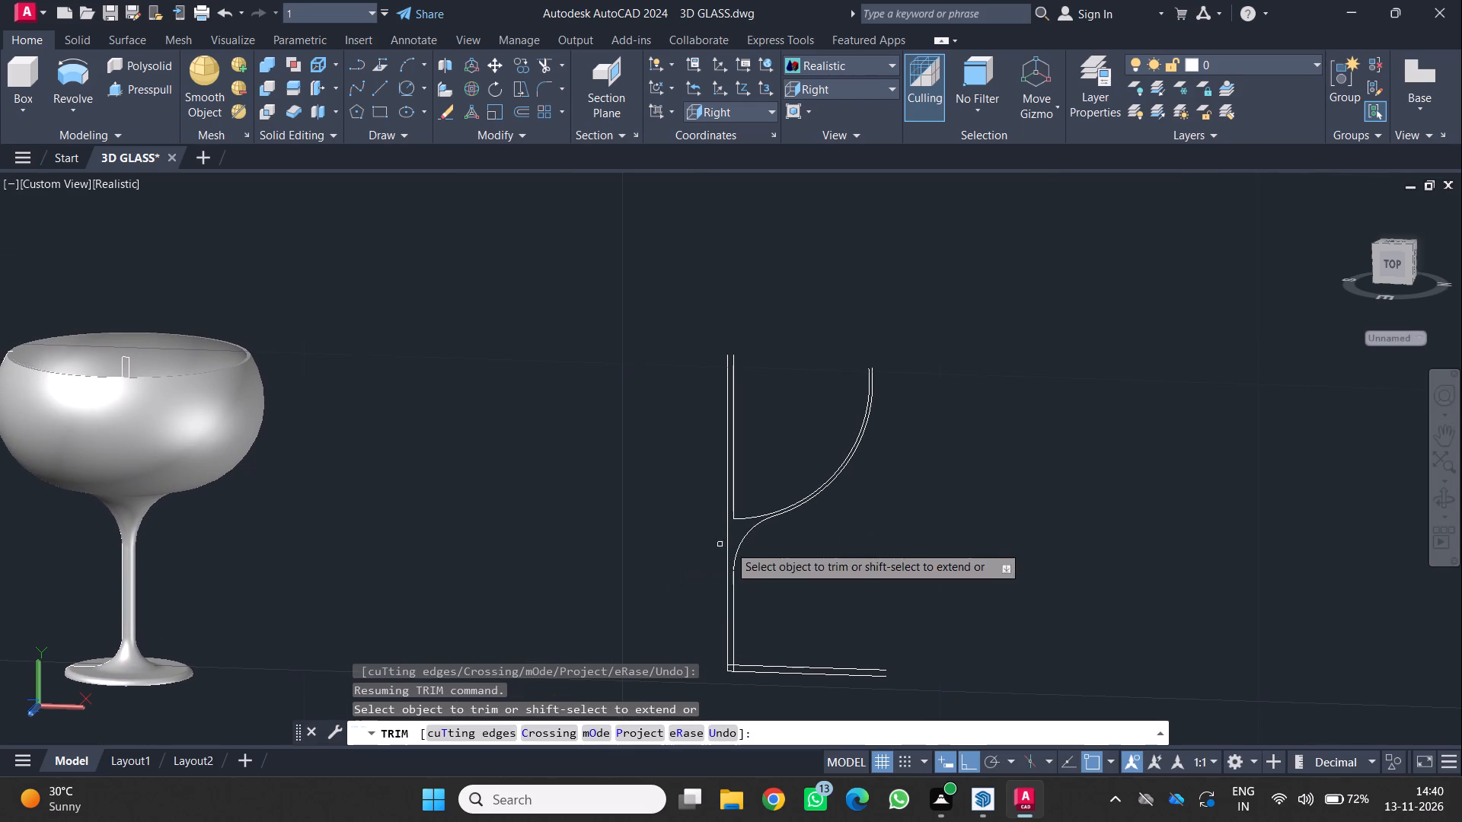
scroll(706, 705, up, 3)
scroll(774, 595, up, 1)
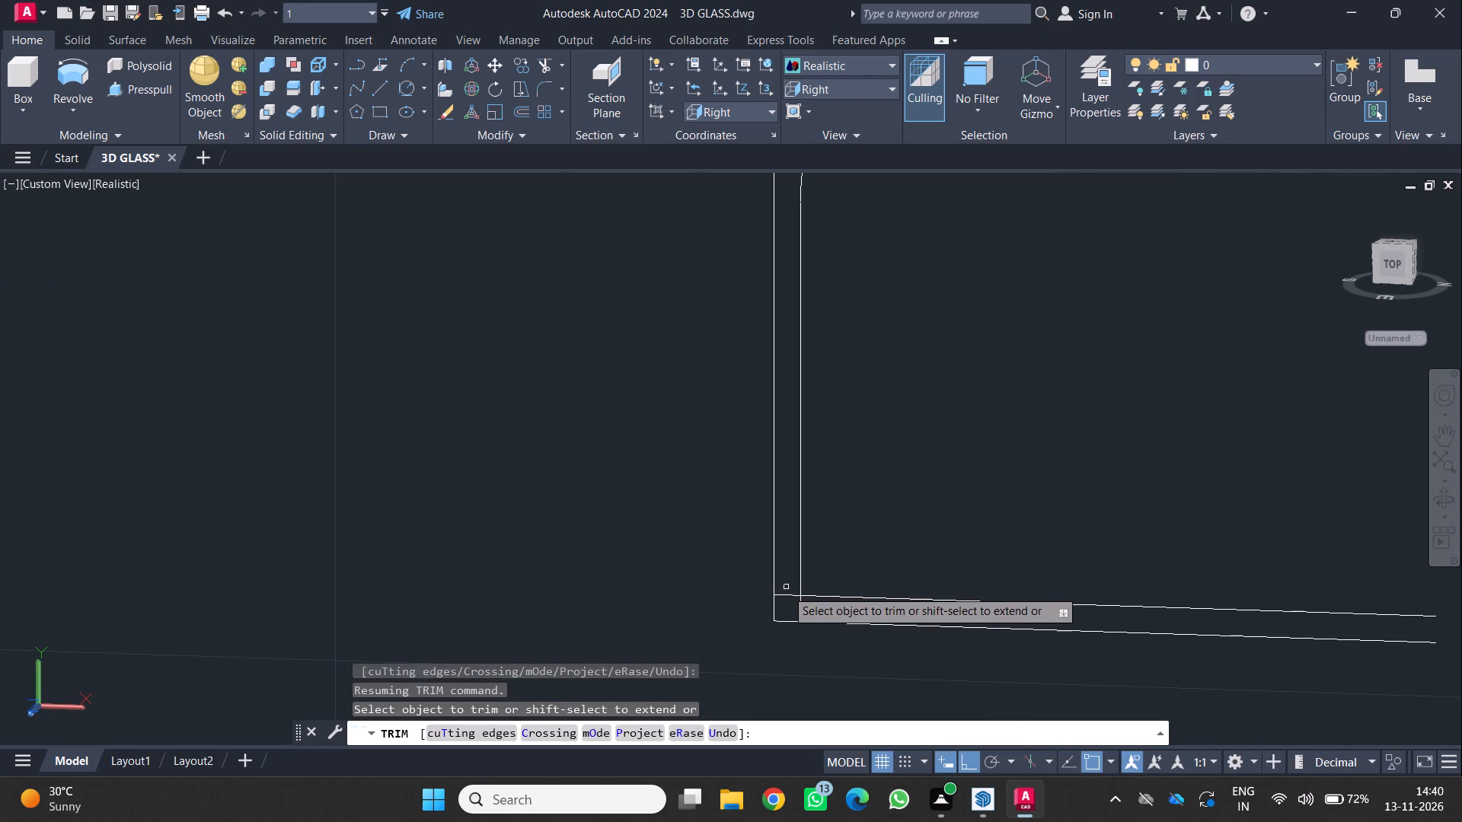
click(788, 594)
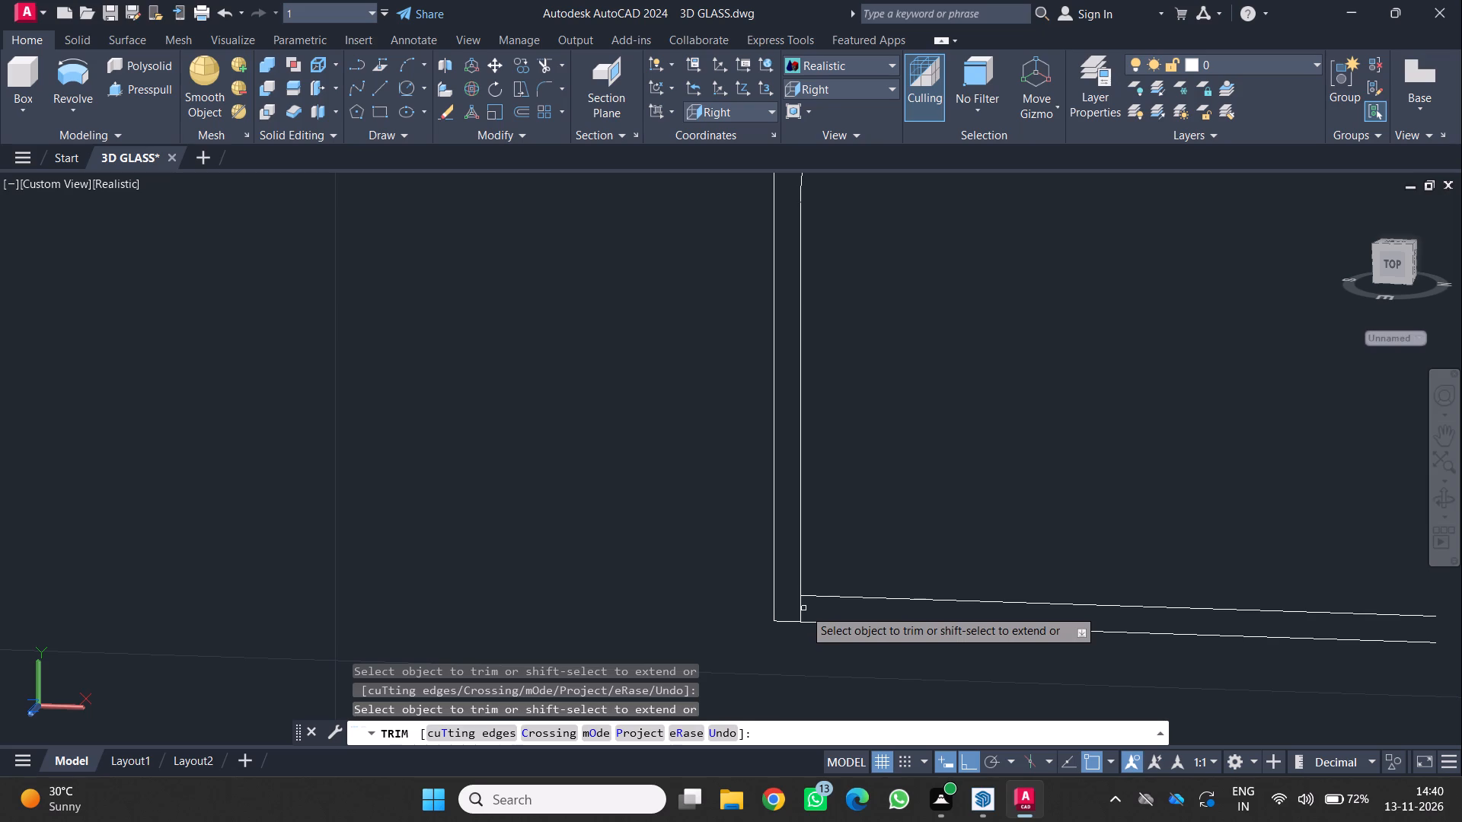
click(801, 609)
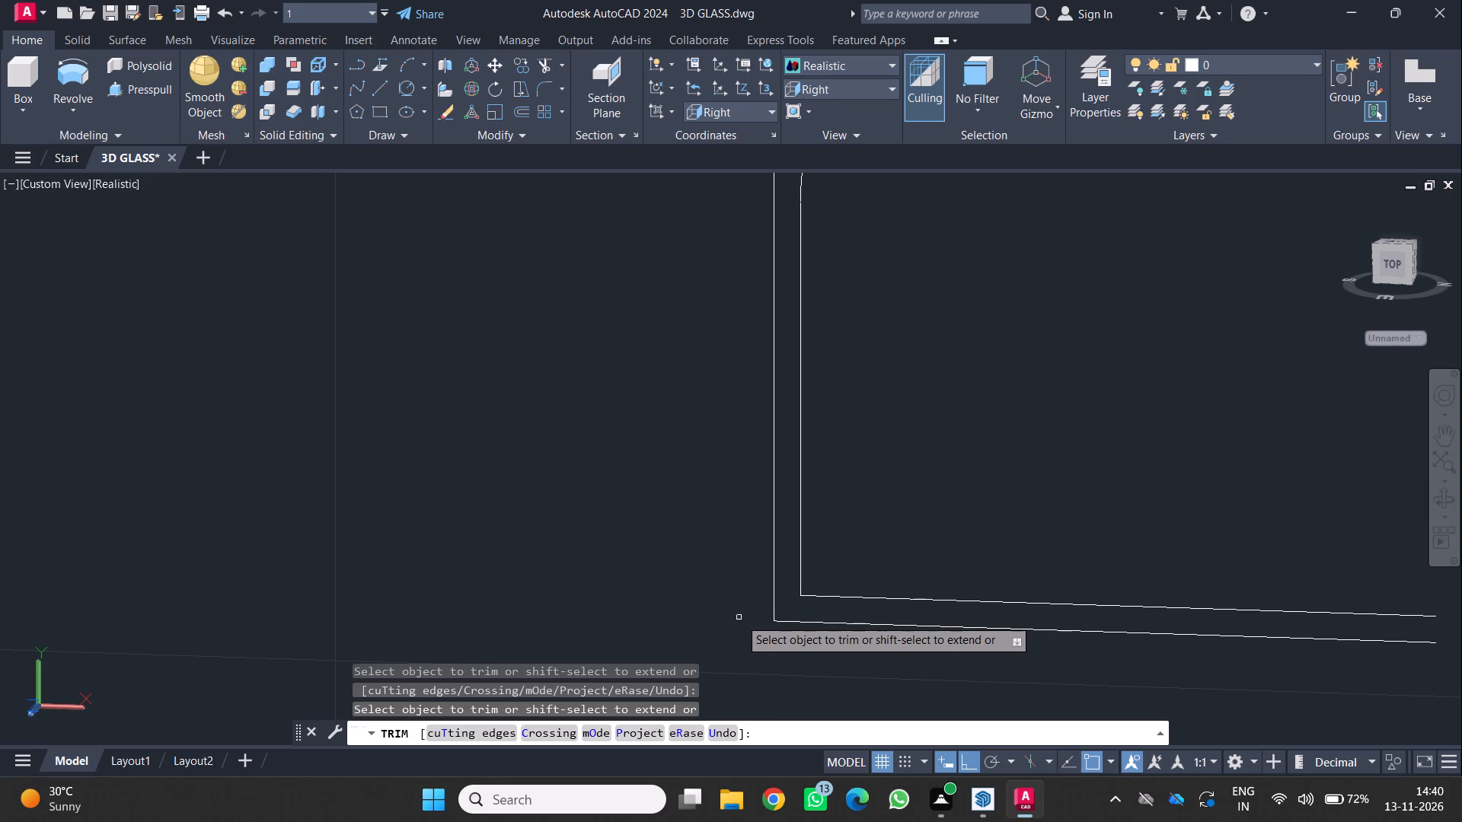
scroll(720, 642, down, 3)
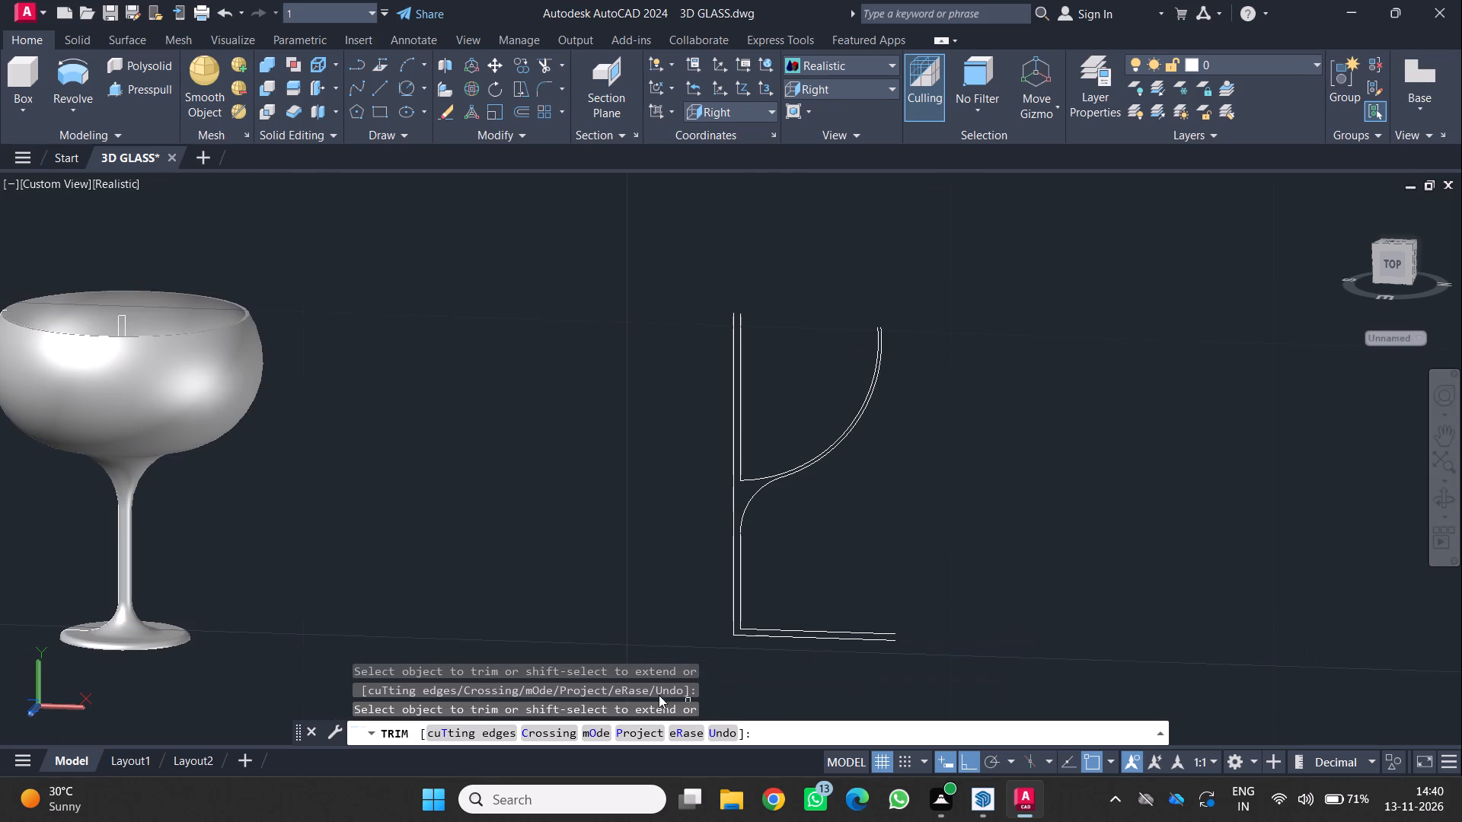
middle_drag(726, 559, 732, 595)
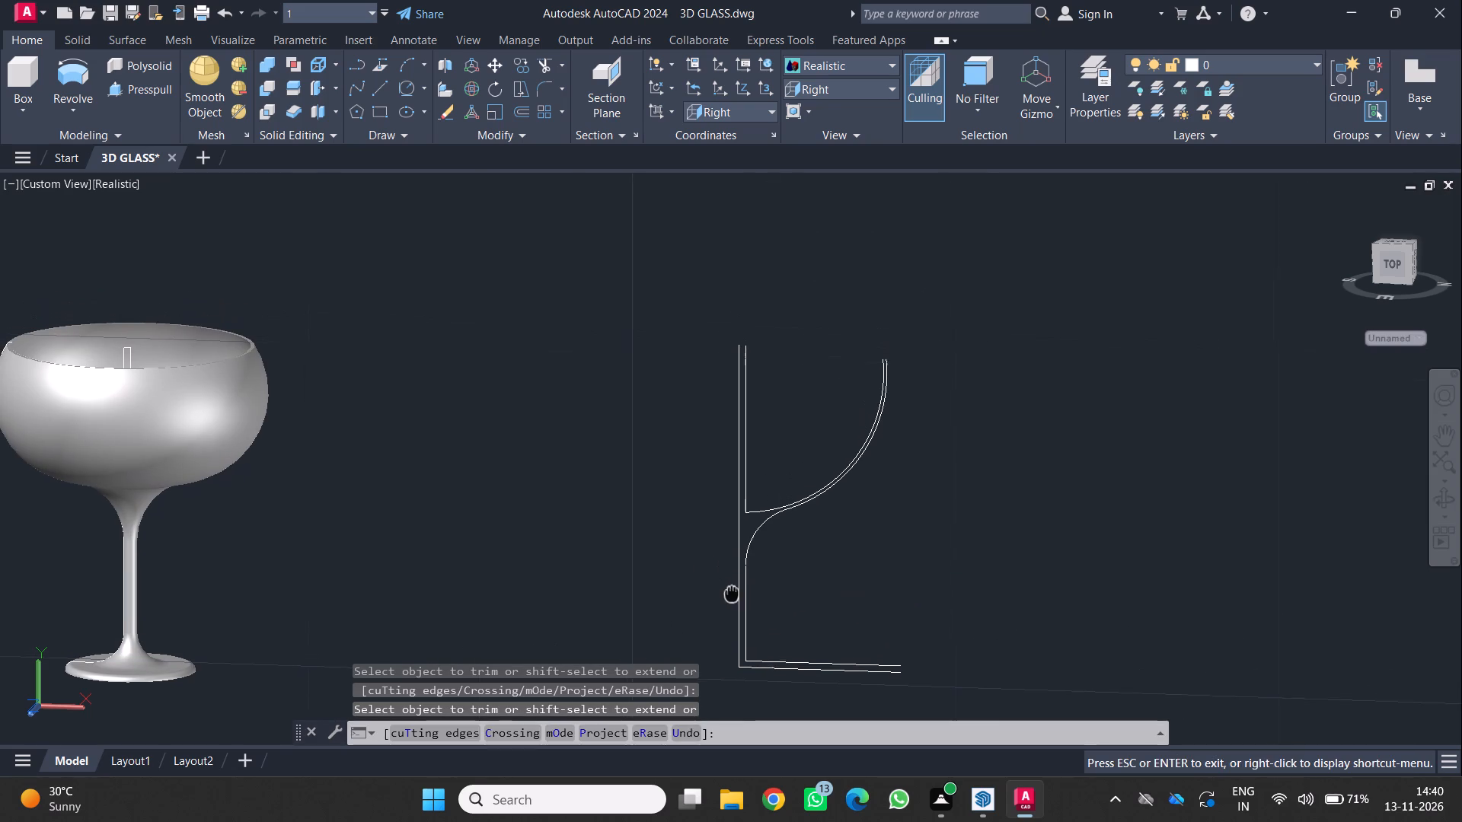
middle_drag(732, 595, 725, 629)
key(Escape)
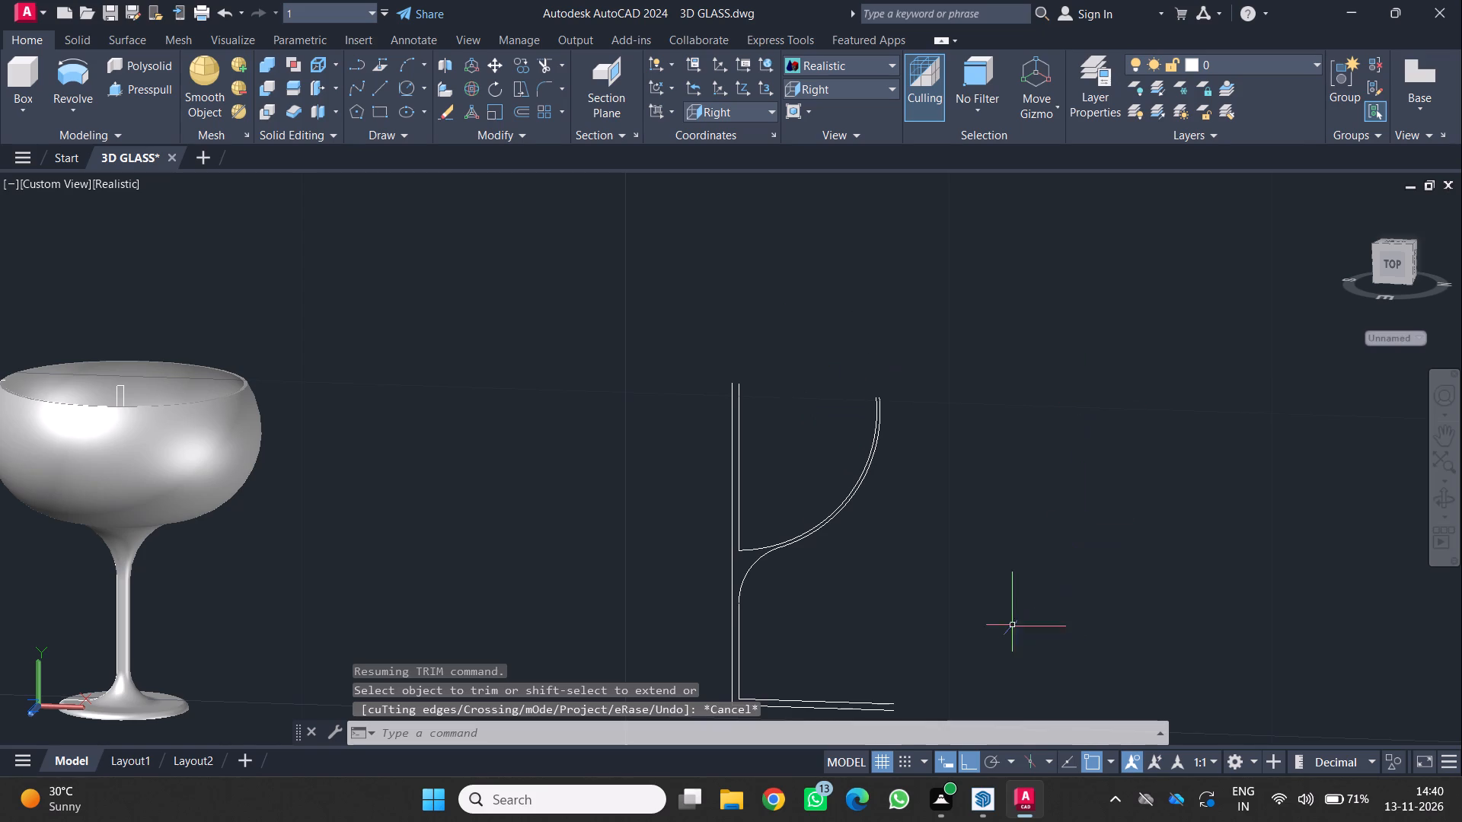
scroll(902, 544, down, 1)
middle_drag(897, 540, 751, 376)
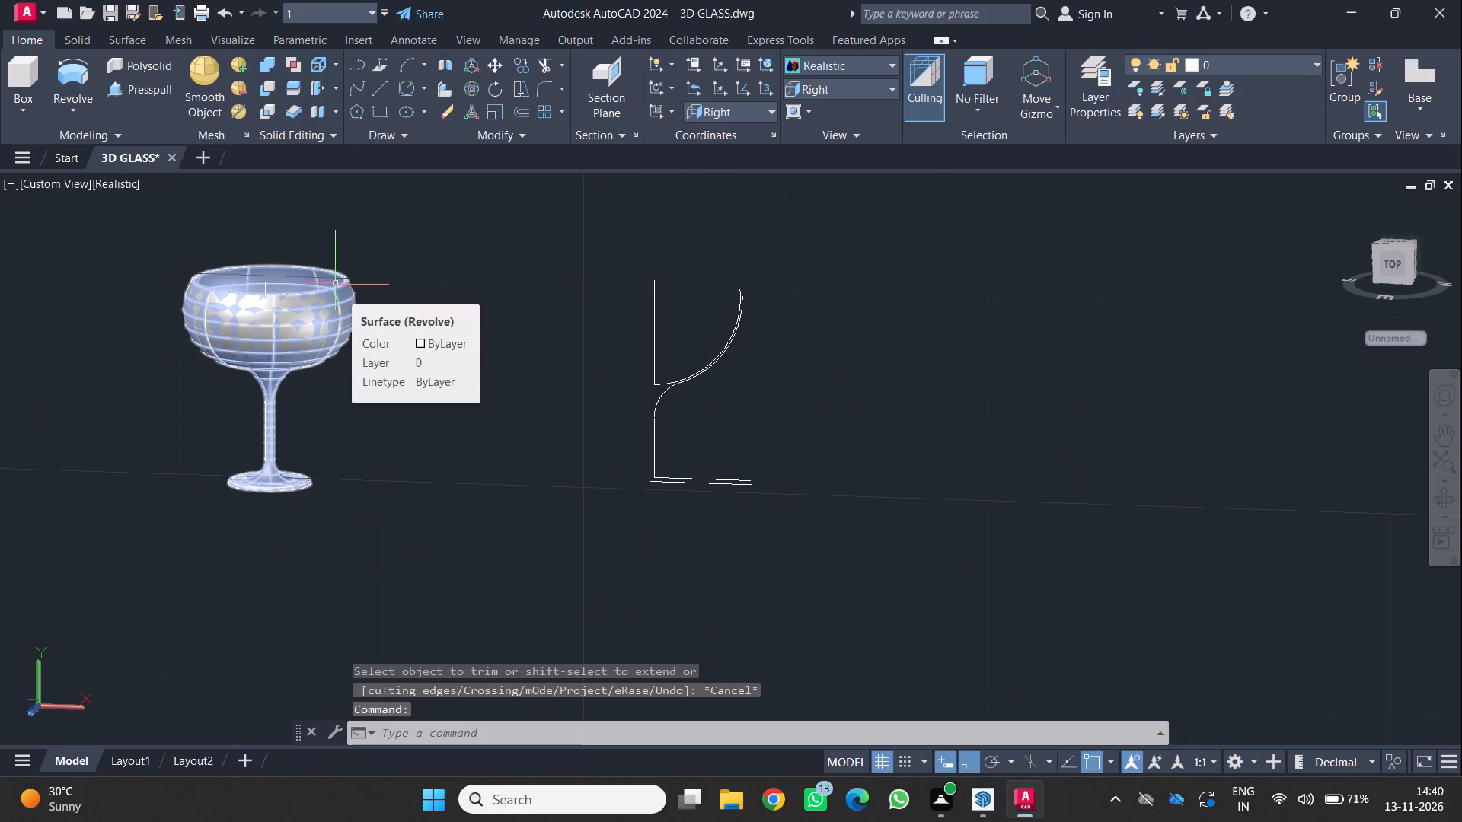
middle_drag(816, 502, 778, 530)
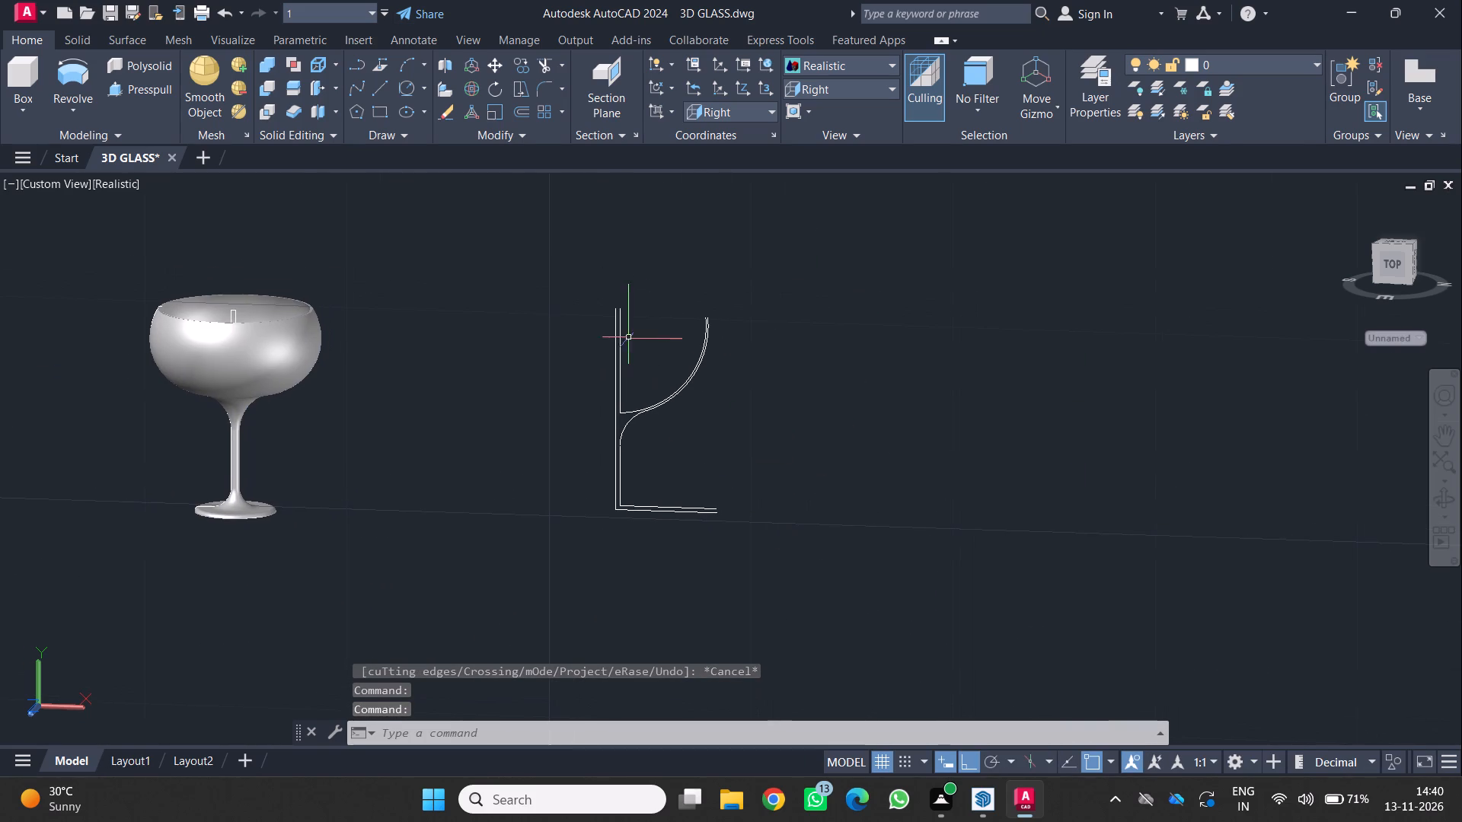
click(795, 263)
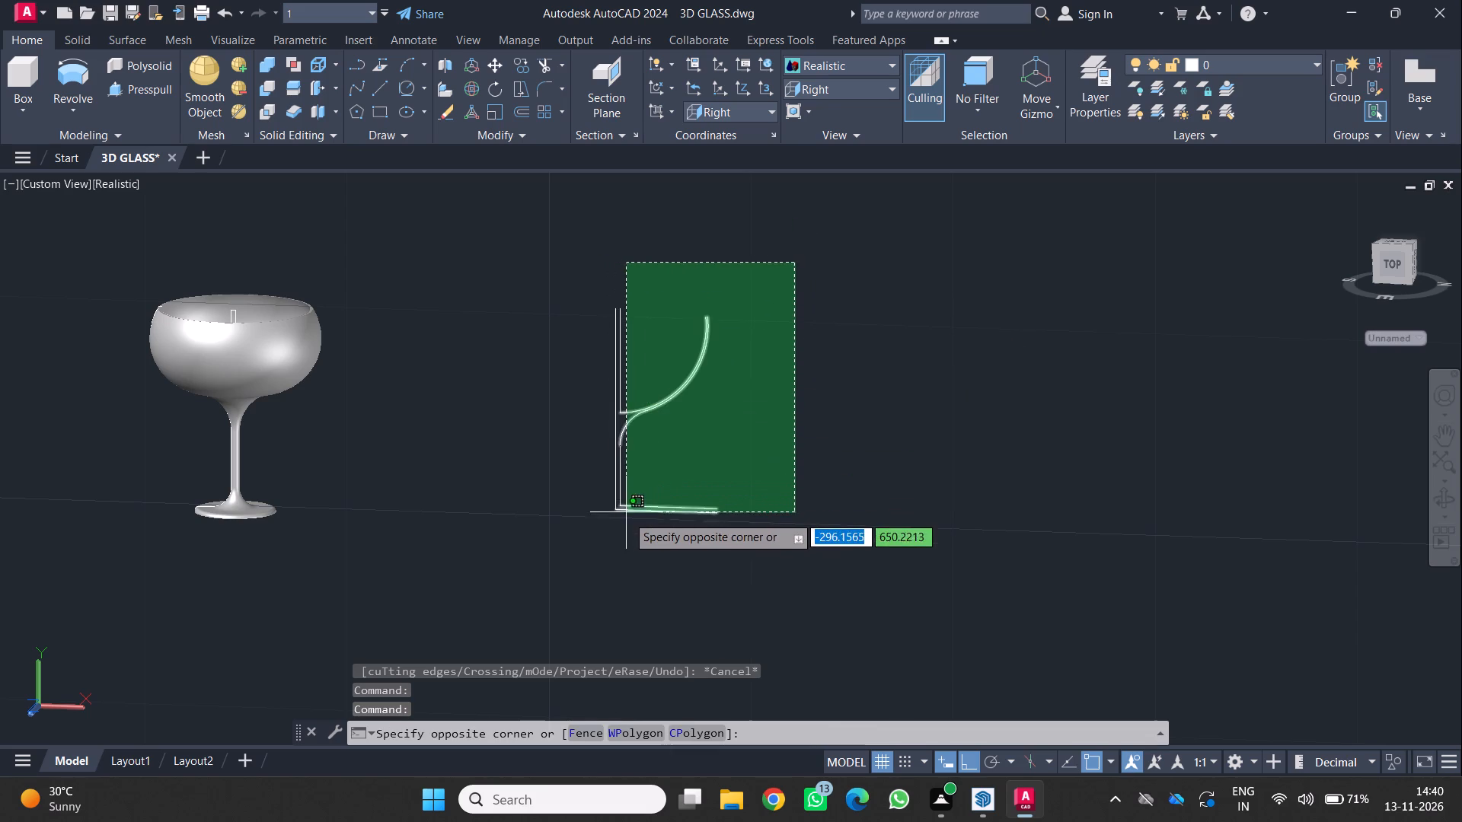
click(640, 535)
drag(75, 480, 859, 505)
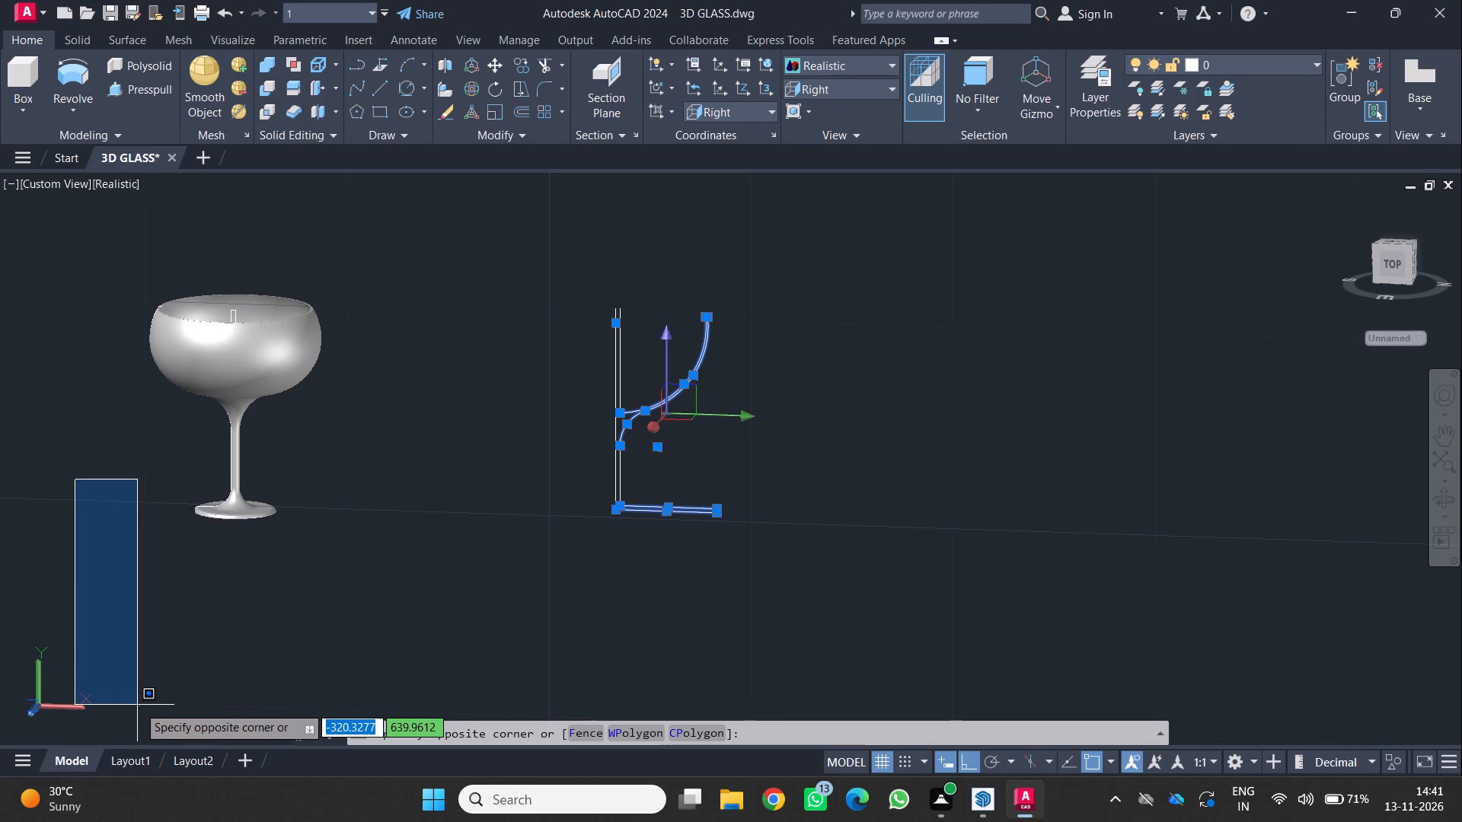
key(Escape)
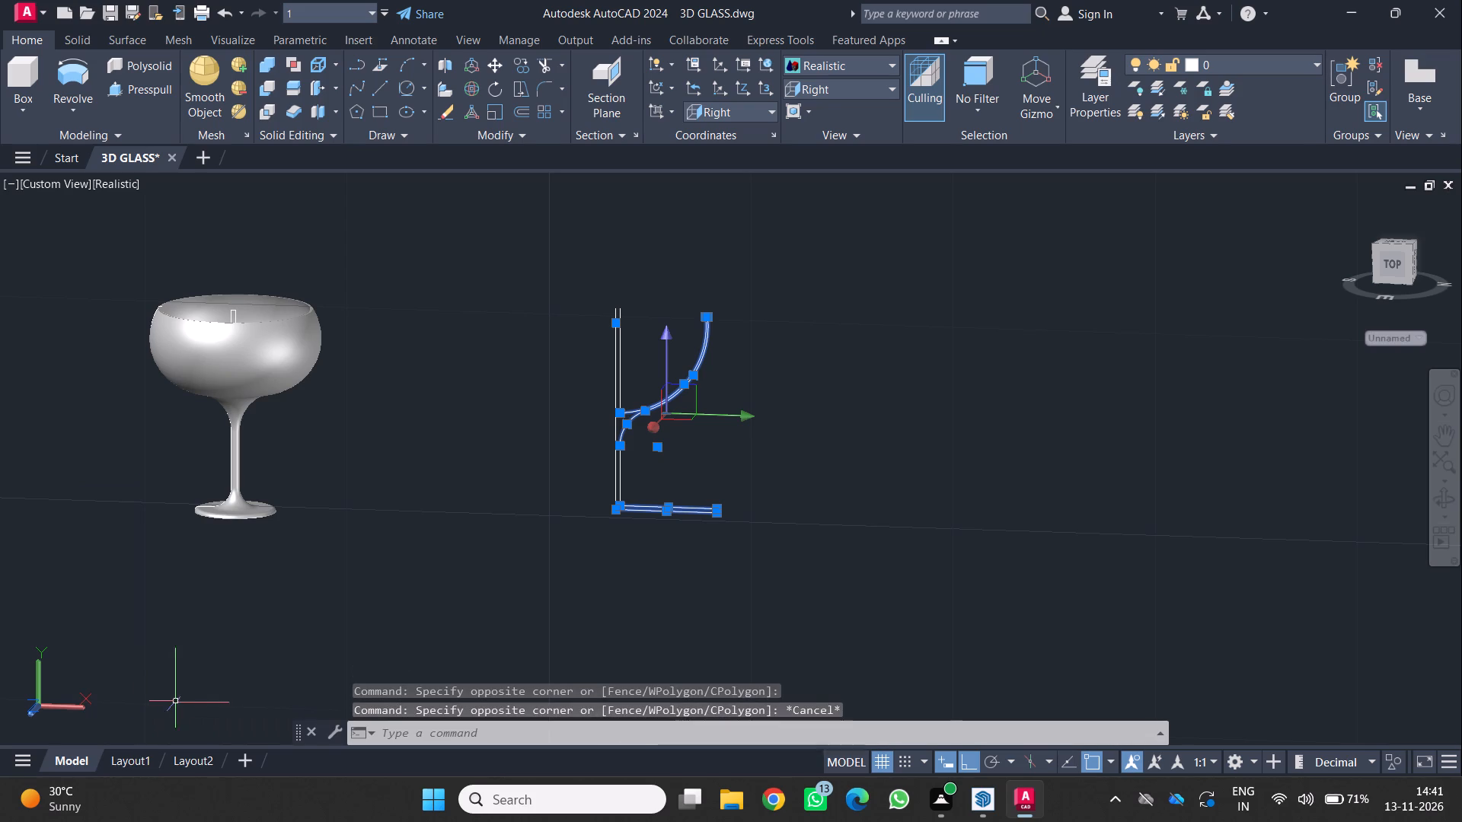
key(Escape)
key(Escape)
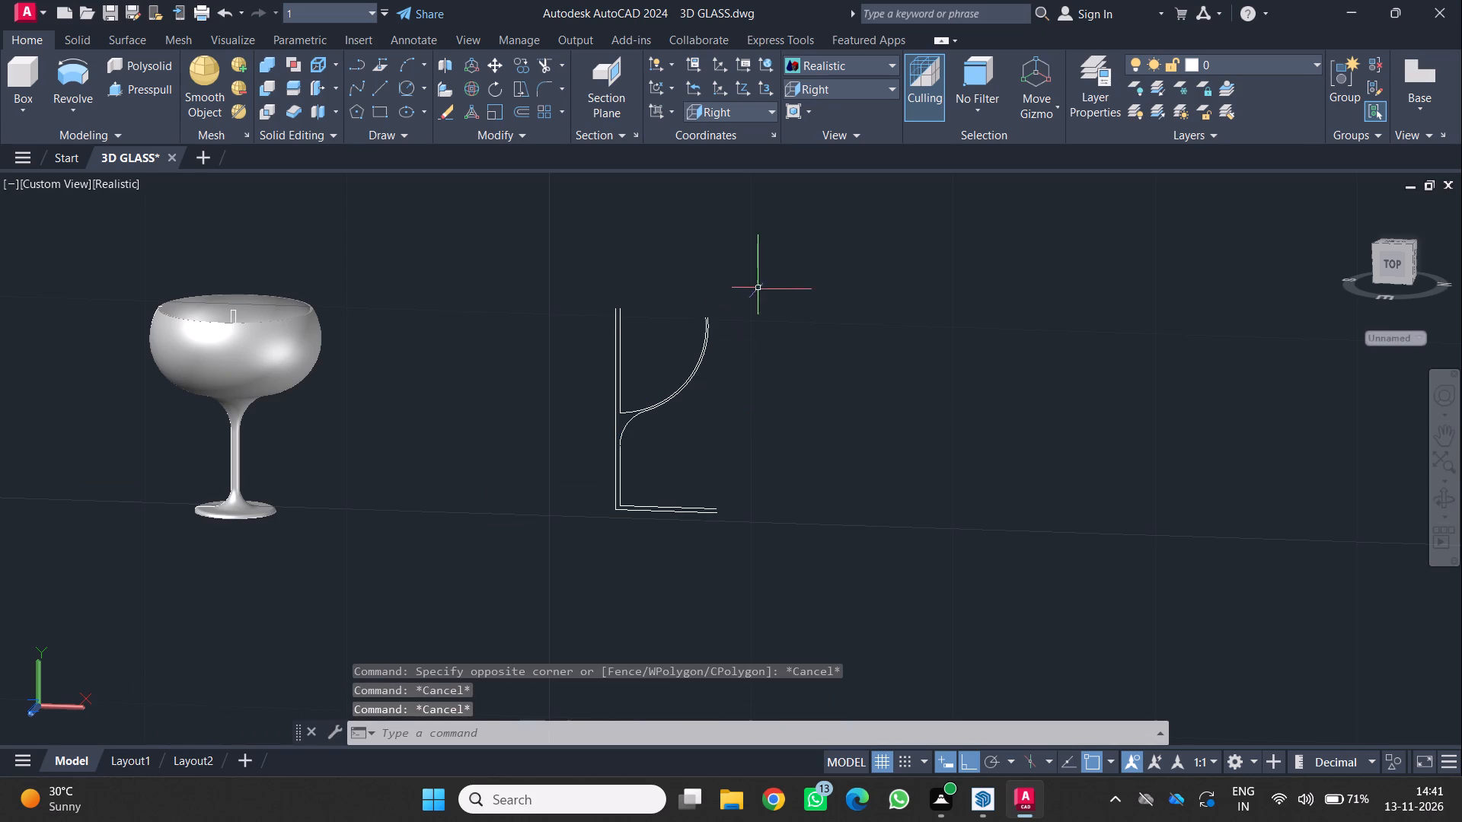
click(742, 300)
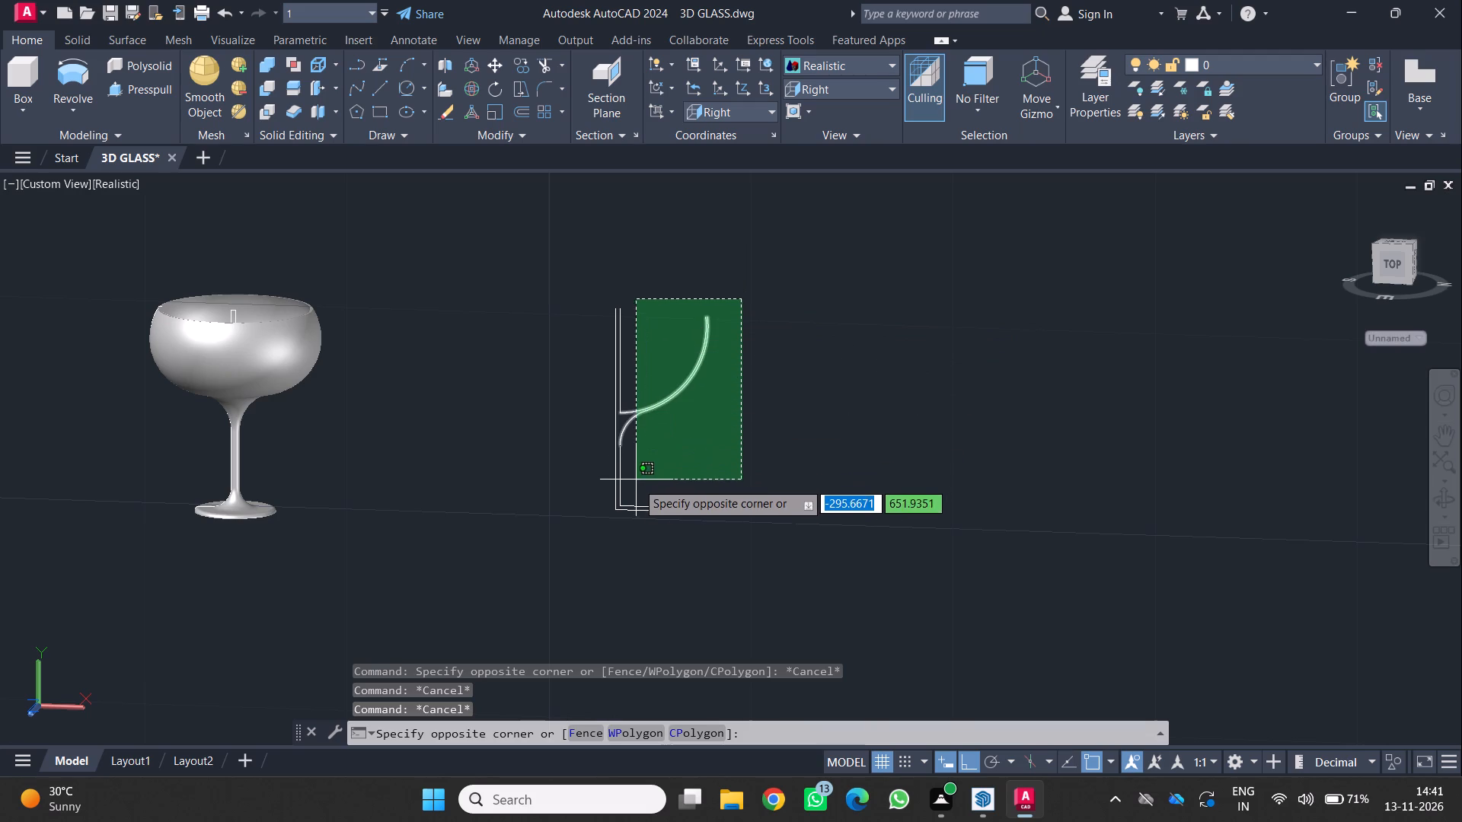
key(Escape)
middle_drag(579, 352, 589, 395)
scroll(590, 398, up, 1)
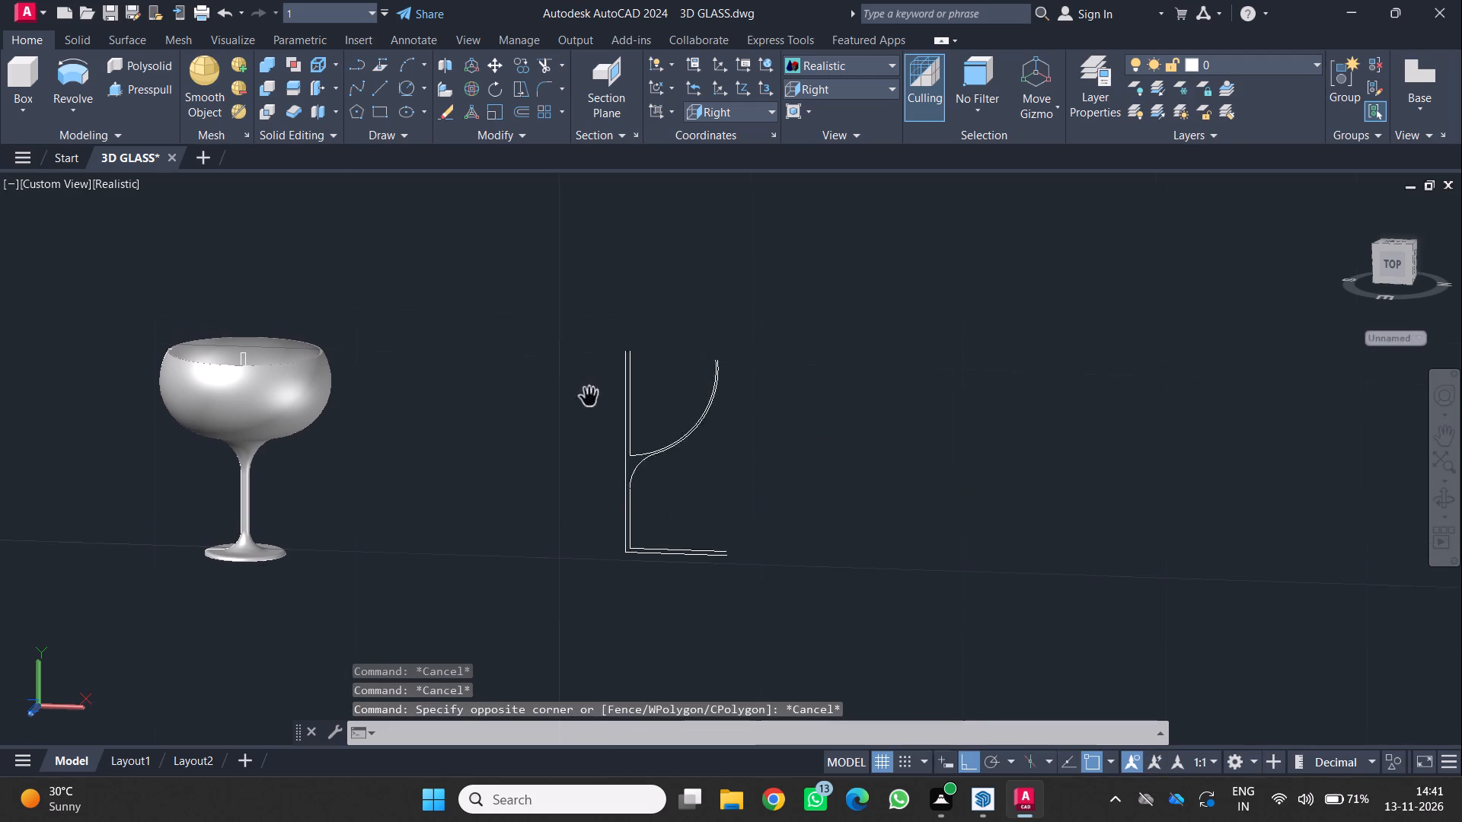
Draw a short line joining the upper ends of the profile's two vertical lines, and end the Line command.
key(l)
scroll(640, 341, up, 2)
key(Return)
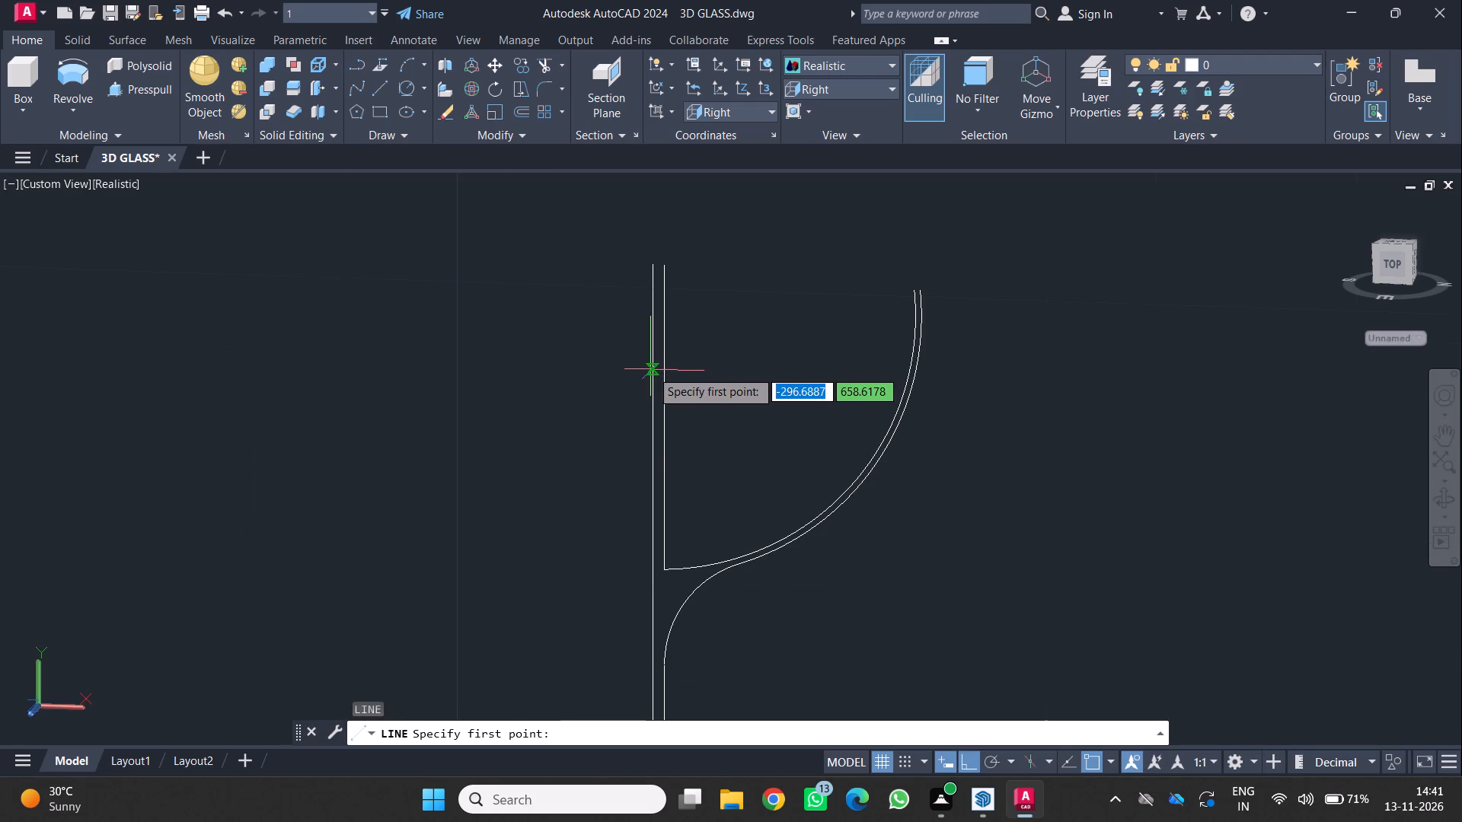
scroll(625, 265, up, 1)
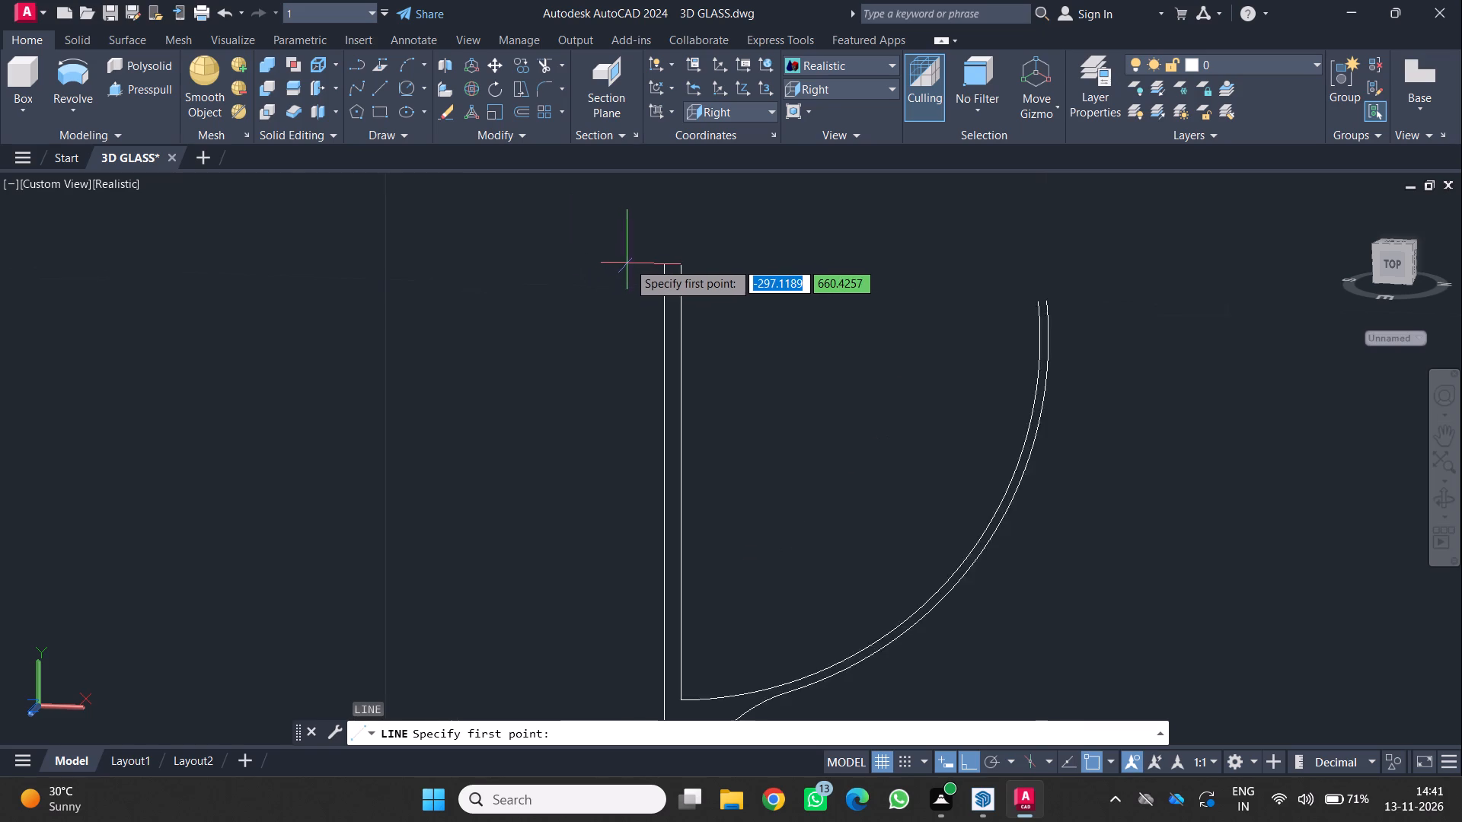
scroll(628, 262, up, 2)
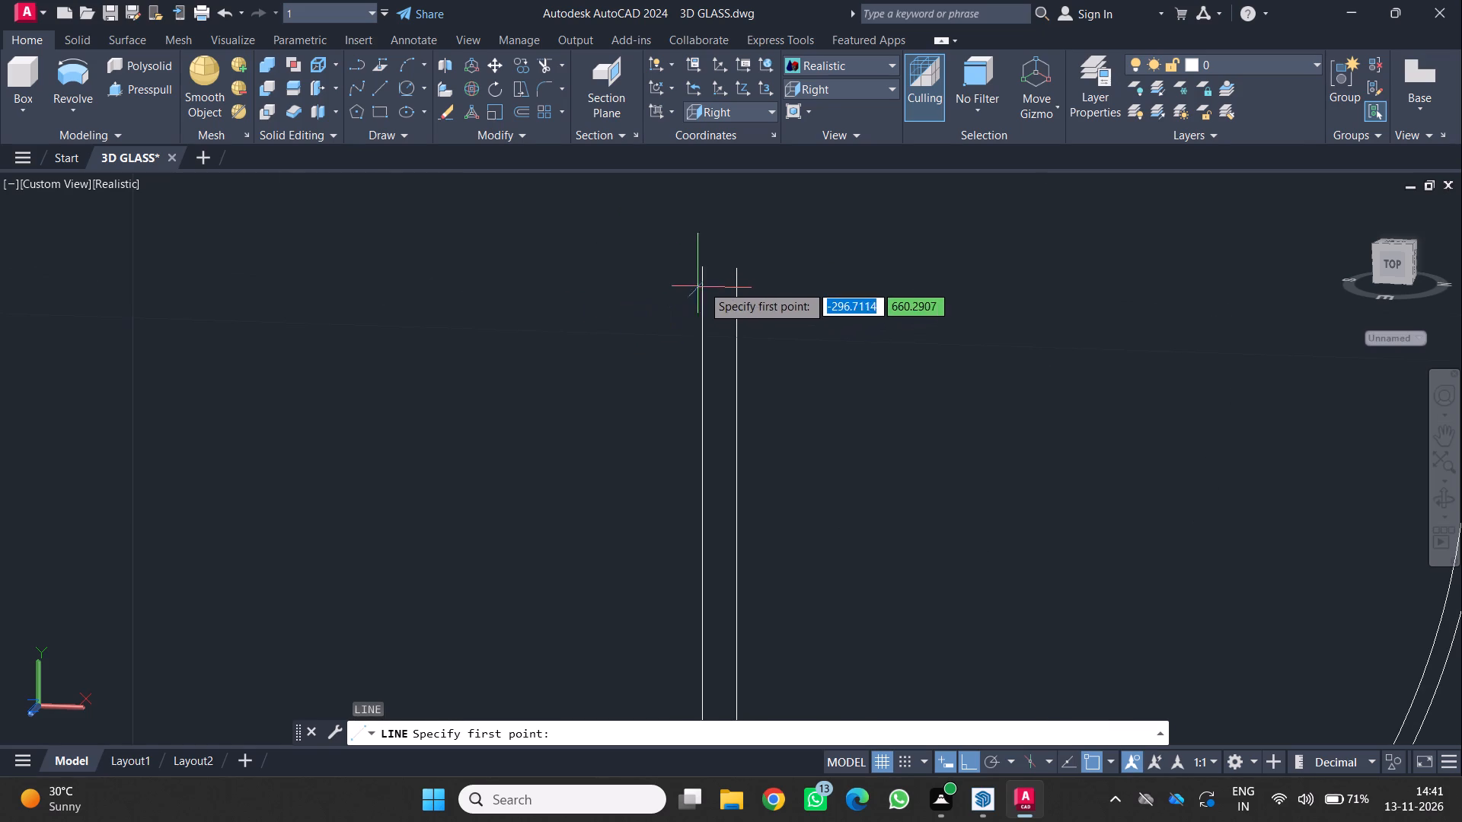
scroll(704, 271, up, 1)
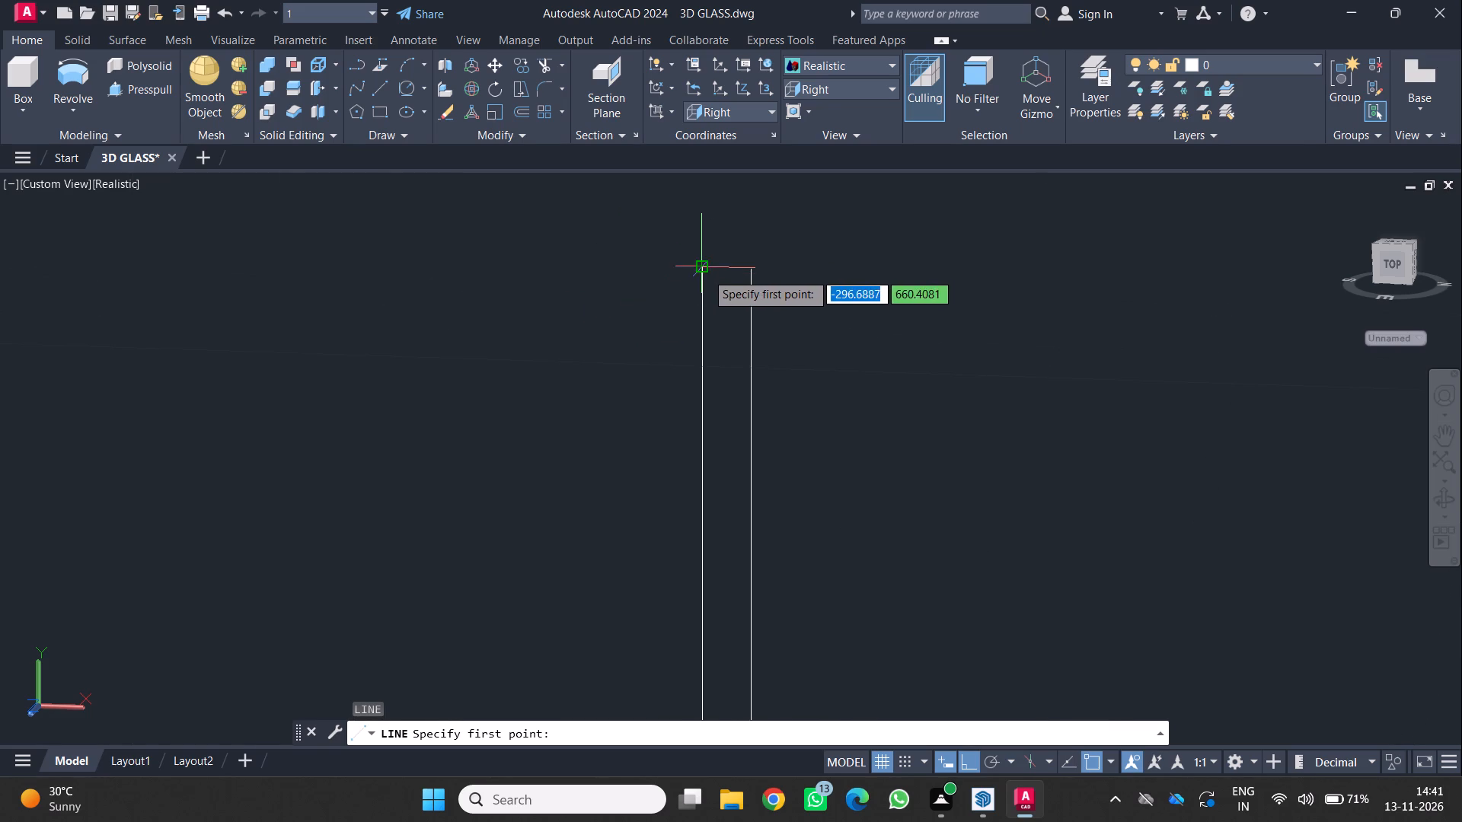
click(706, 272)
click(755, 278)
key(n)
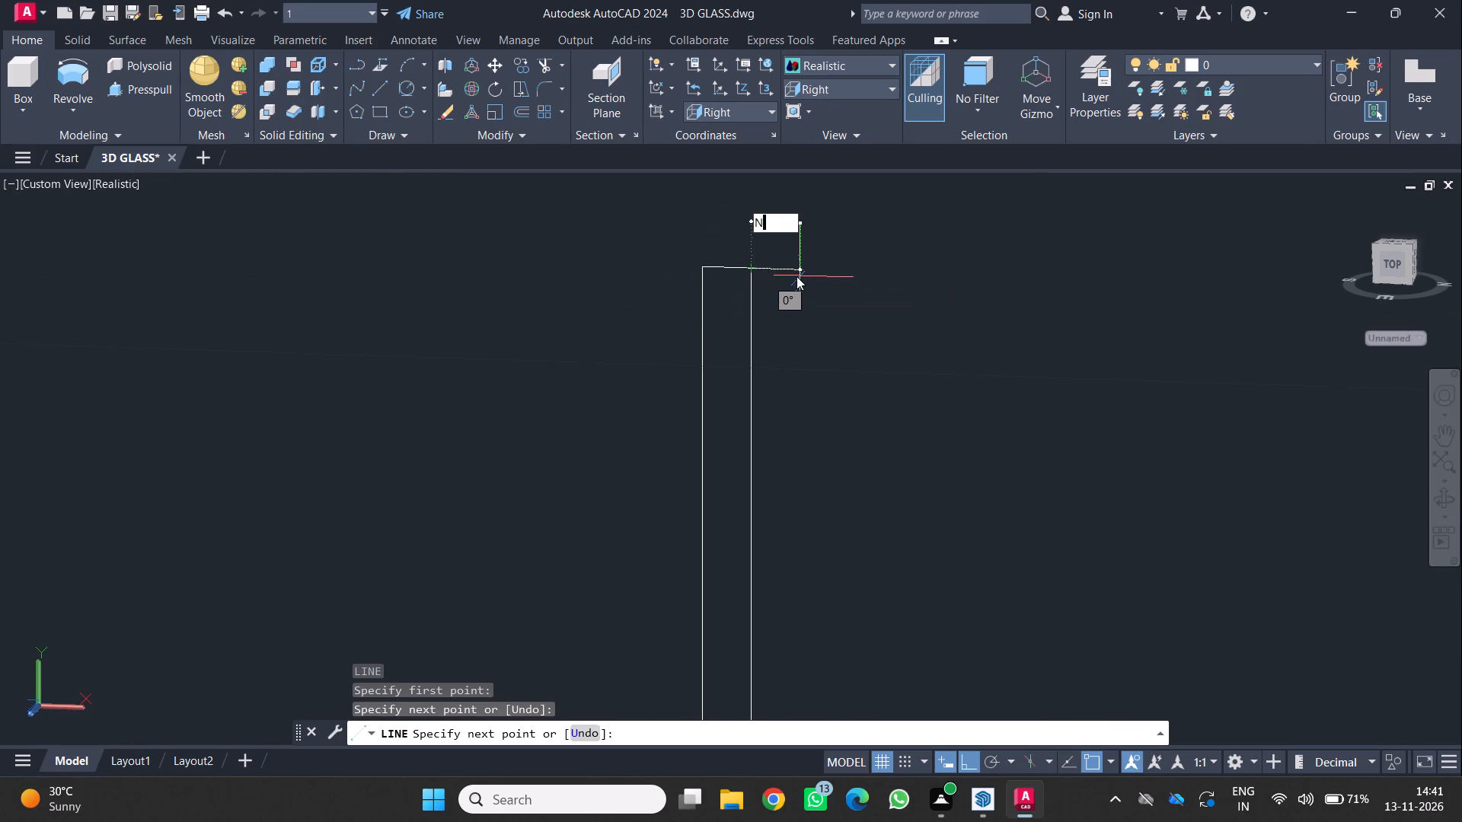
key(space)
scroll(755, 307, down, 1)
key(space)
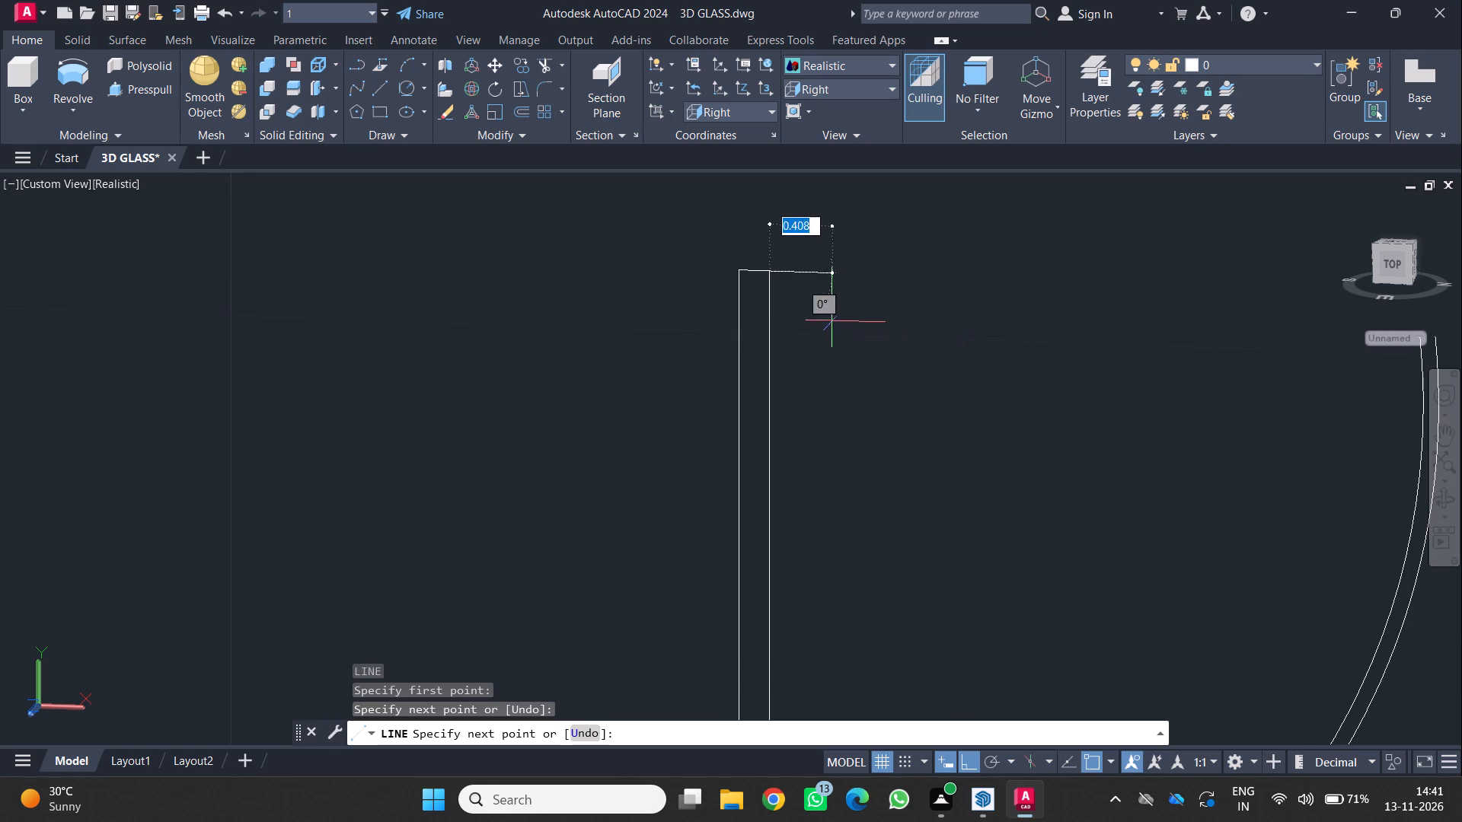
Close the open outer end of the profile's base with a short line between the two base lines.
scroll(803, 317, down, 4)
middle_drag(802, 390, 806, 339)
middle_click(806, 339)
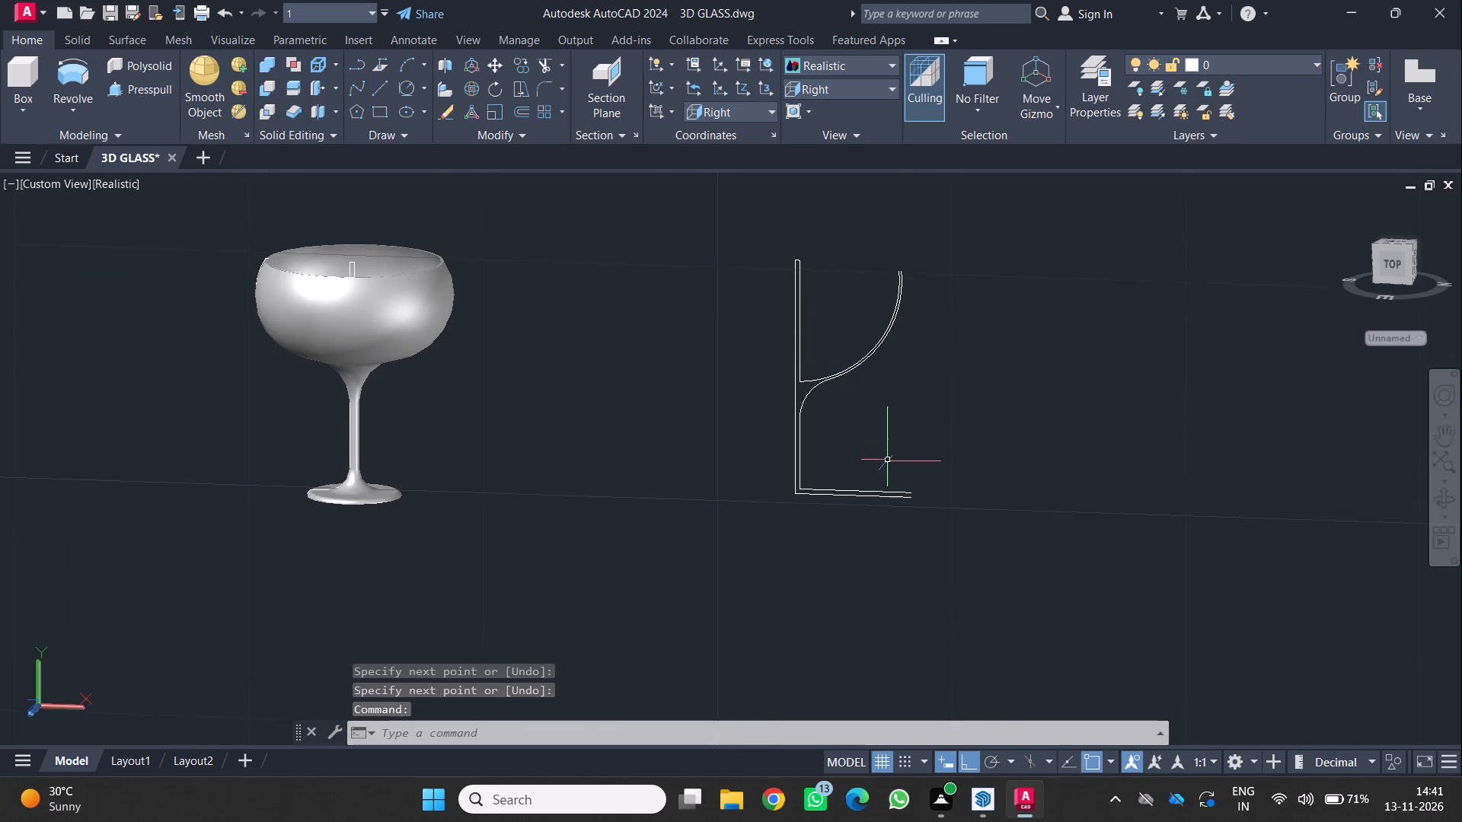
scroll(926, 503, up, 2)
key(l)
key(Return)
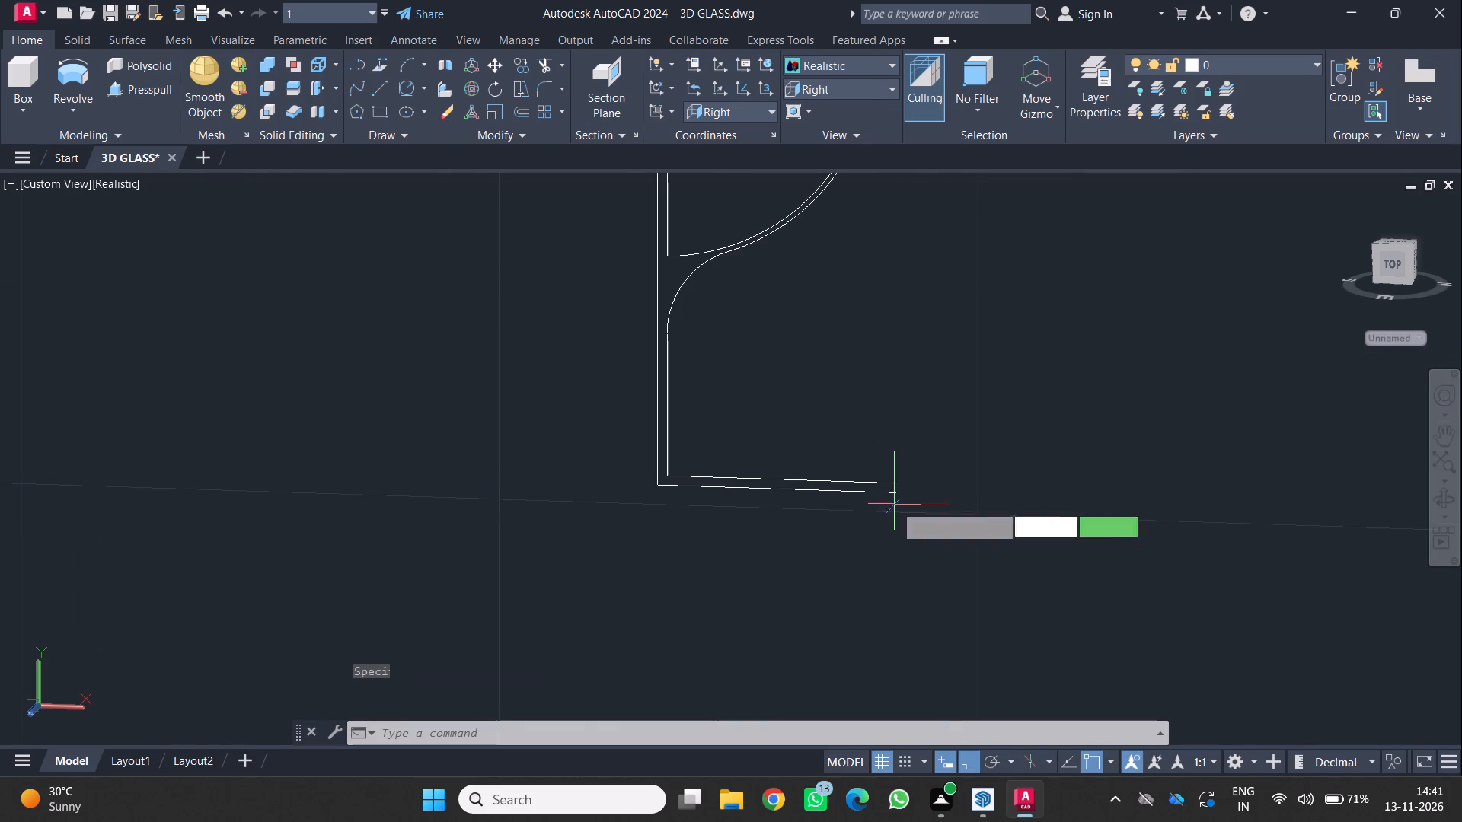
scroll(902, 508, up, 3)
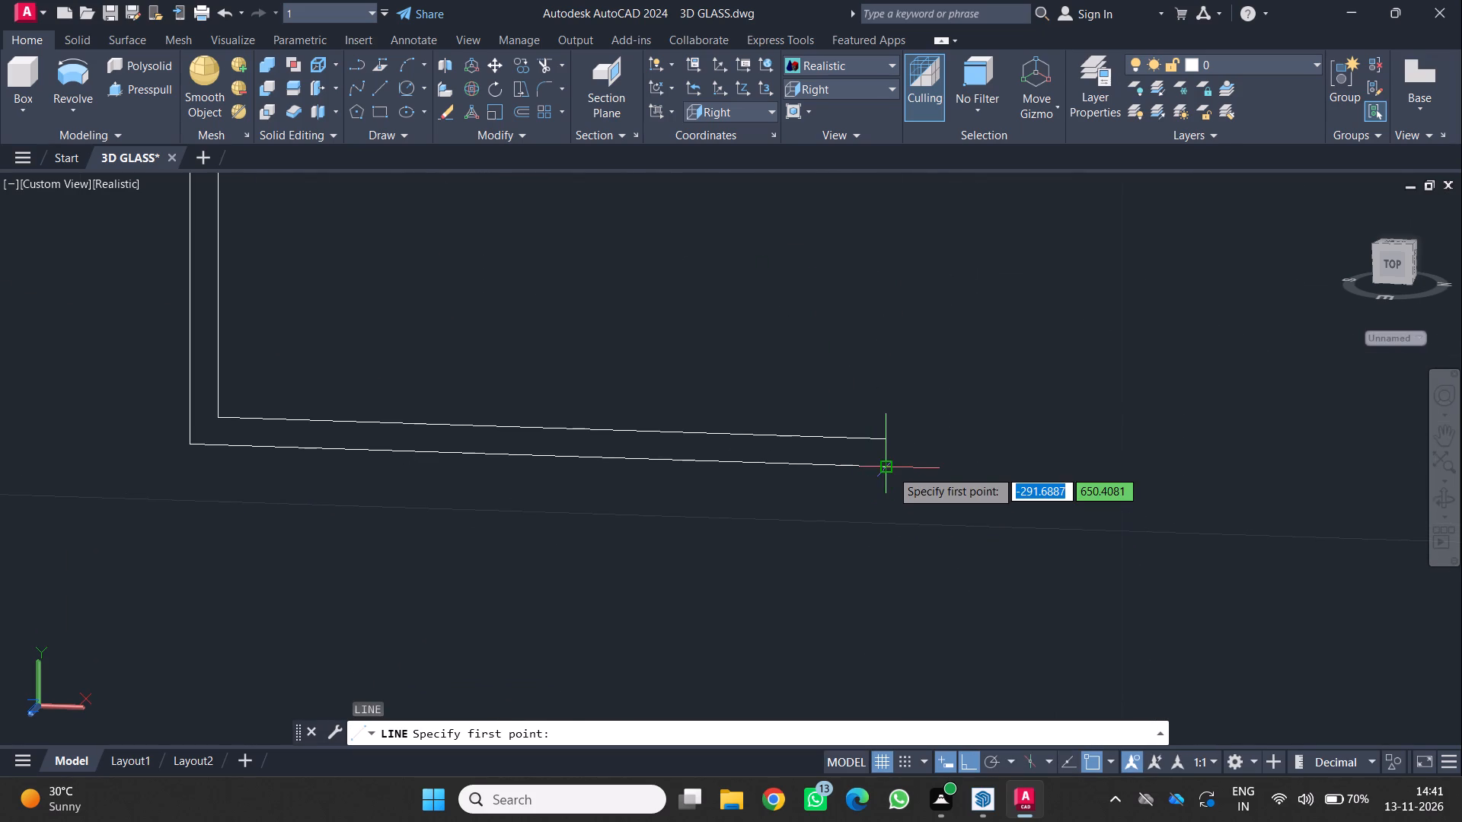
click(889, 470)
click(885, 442)
key(space)
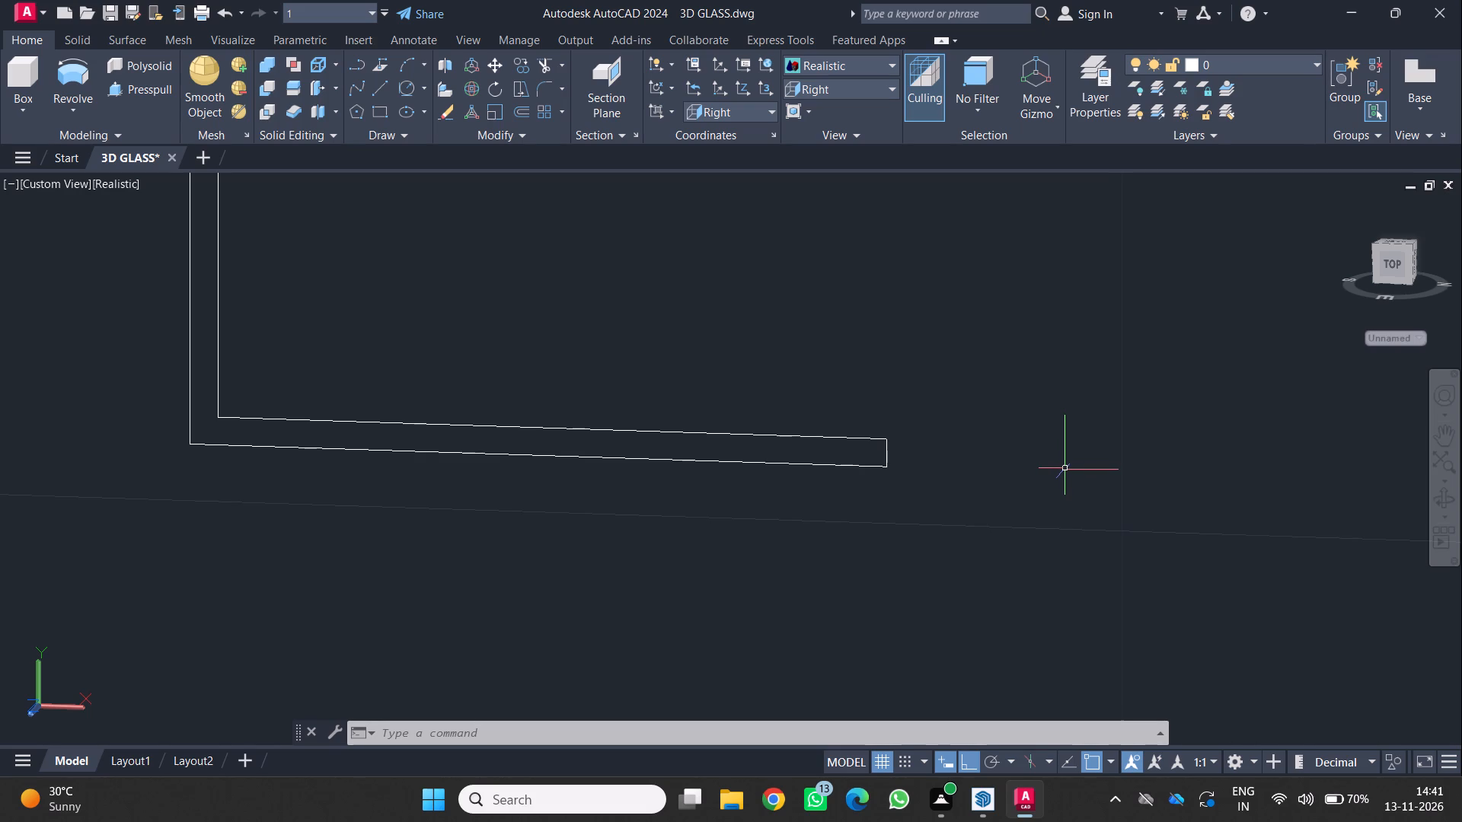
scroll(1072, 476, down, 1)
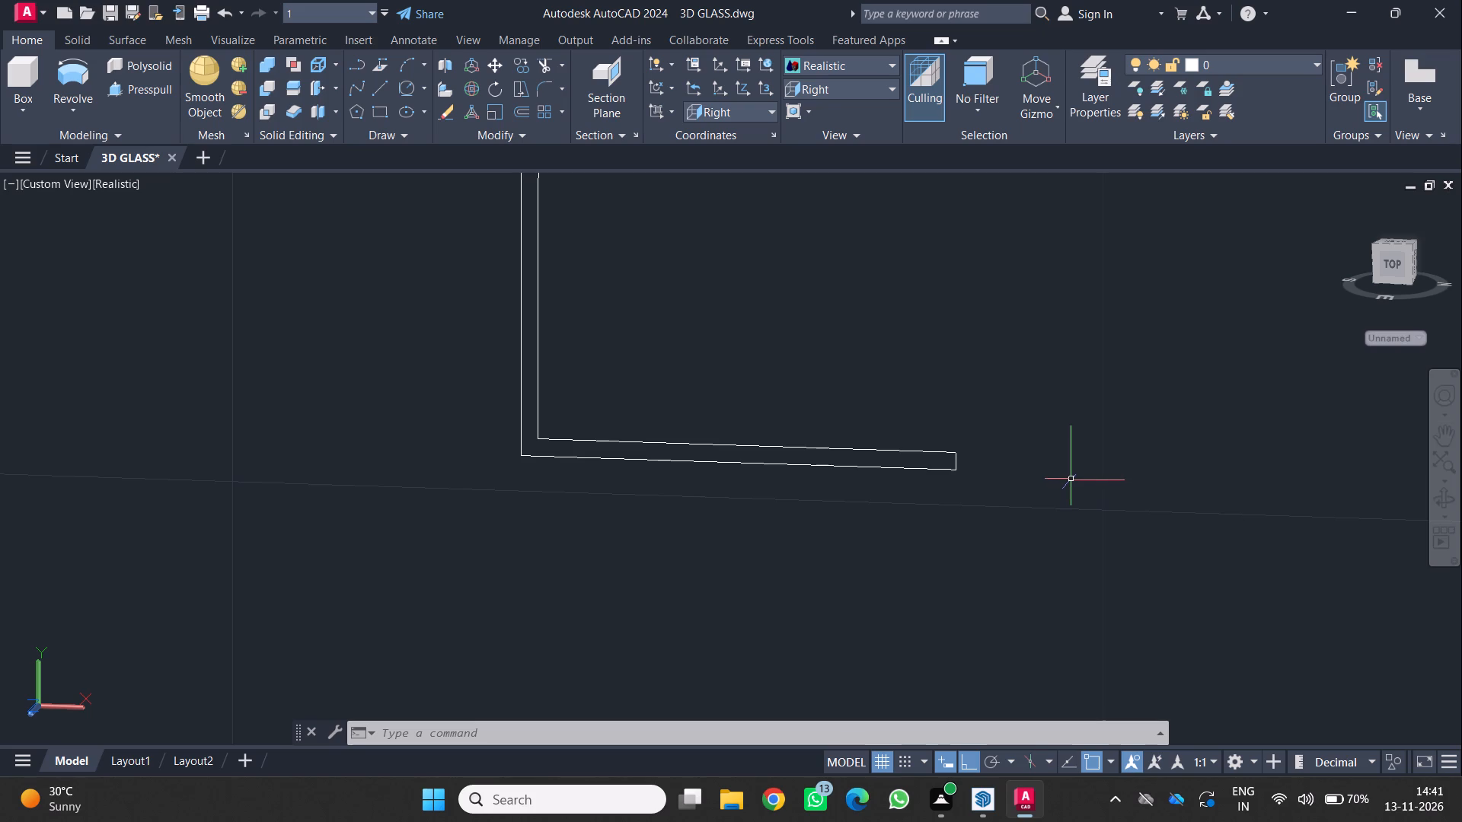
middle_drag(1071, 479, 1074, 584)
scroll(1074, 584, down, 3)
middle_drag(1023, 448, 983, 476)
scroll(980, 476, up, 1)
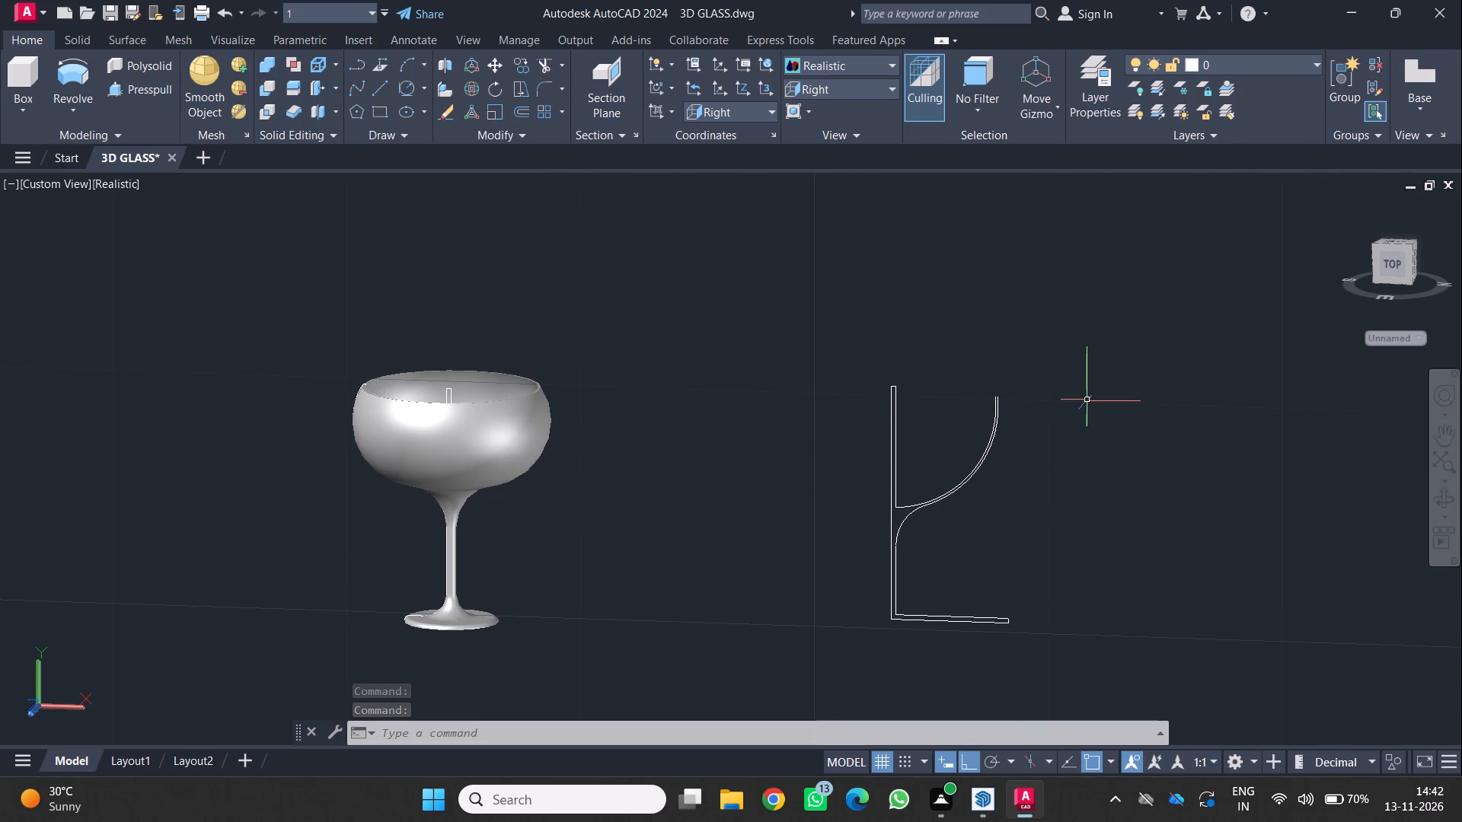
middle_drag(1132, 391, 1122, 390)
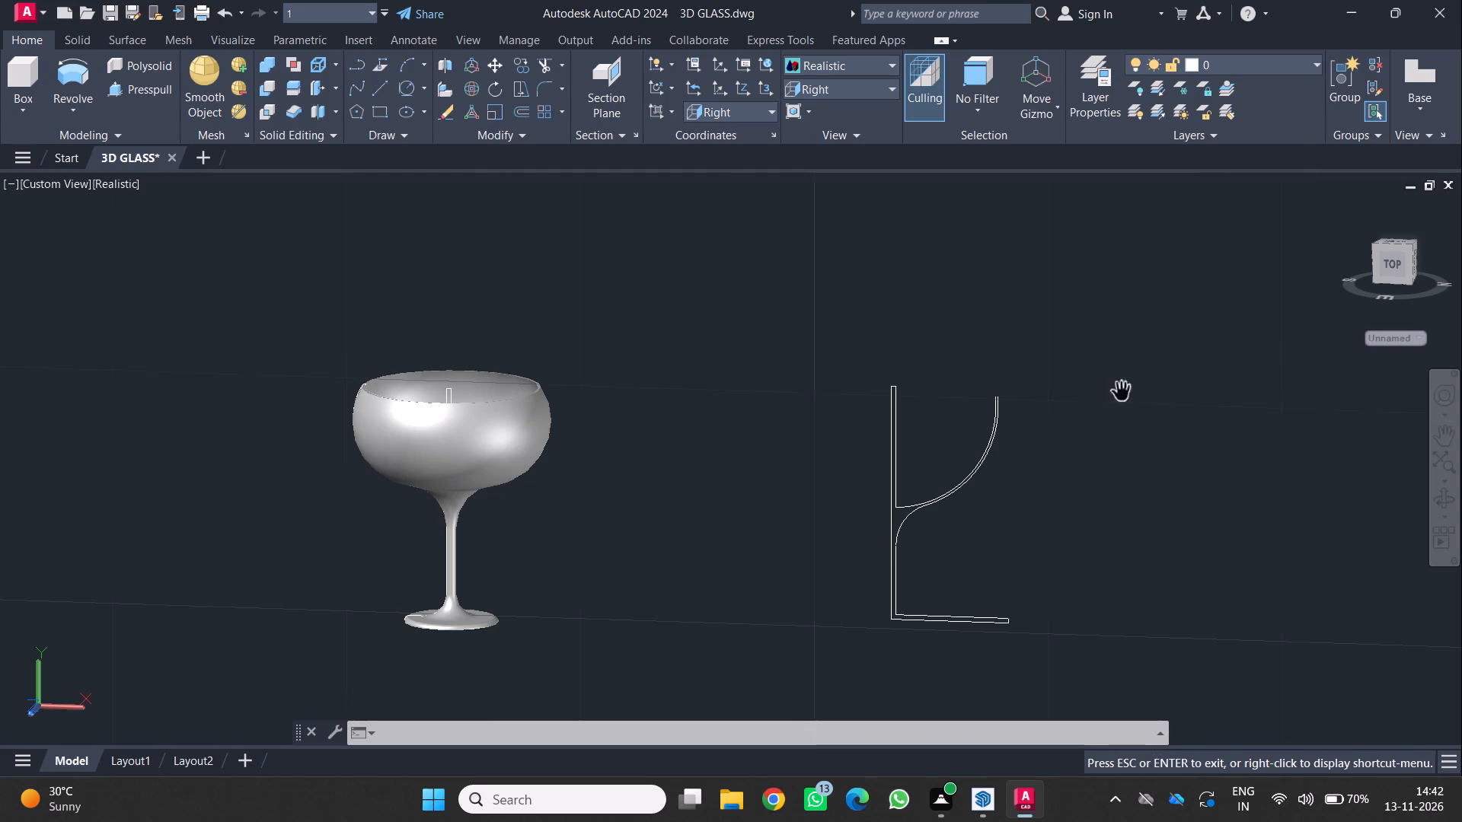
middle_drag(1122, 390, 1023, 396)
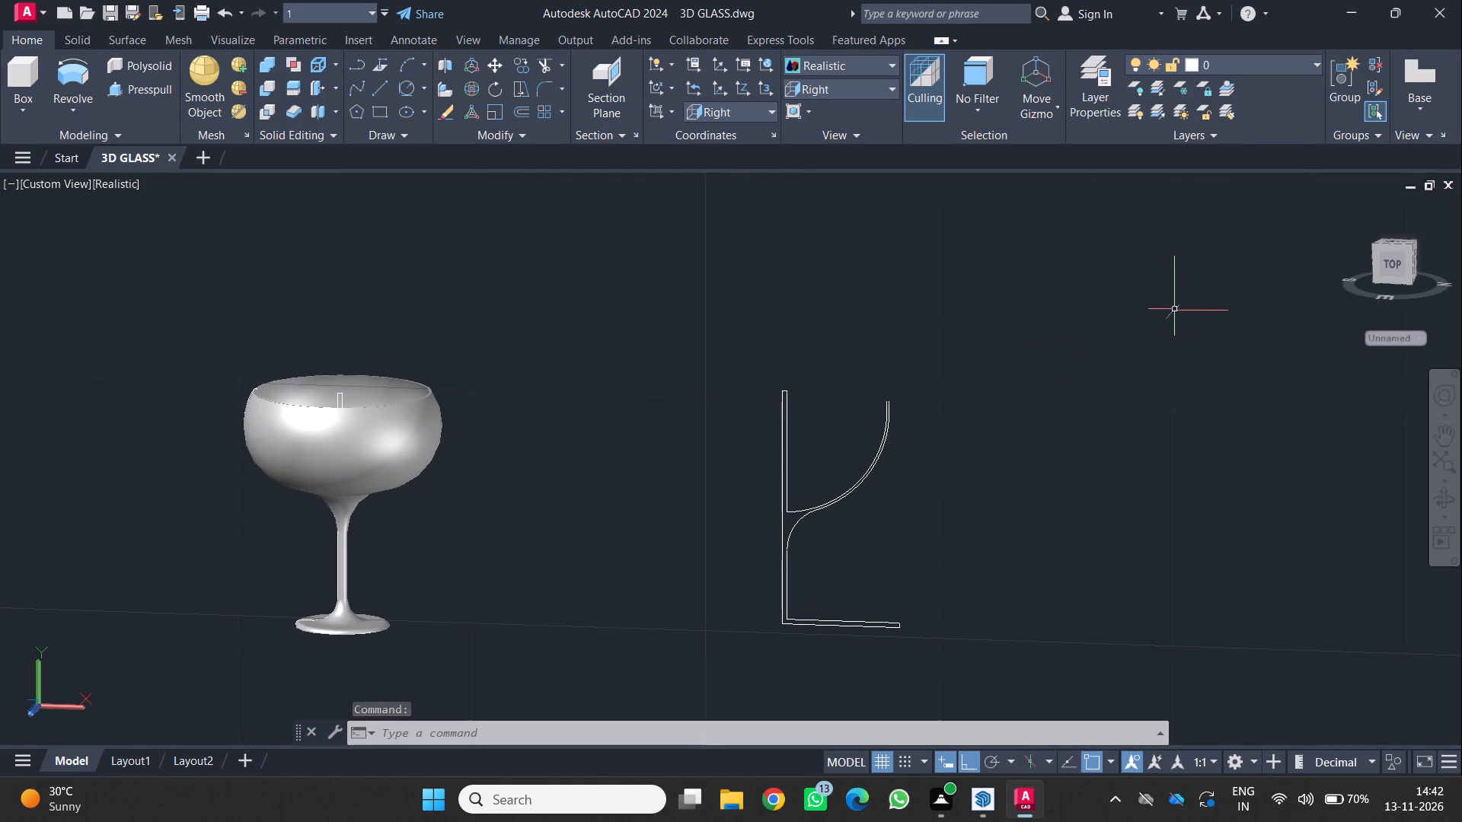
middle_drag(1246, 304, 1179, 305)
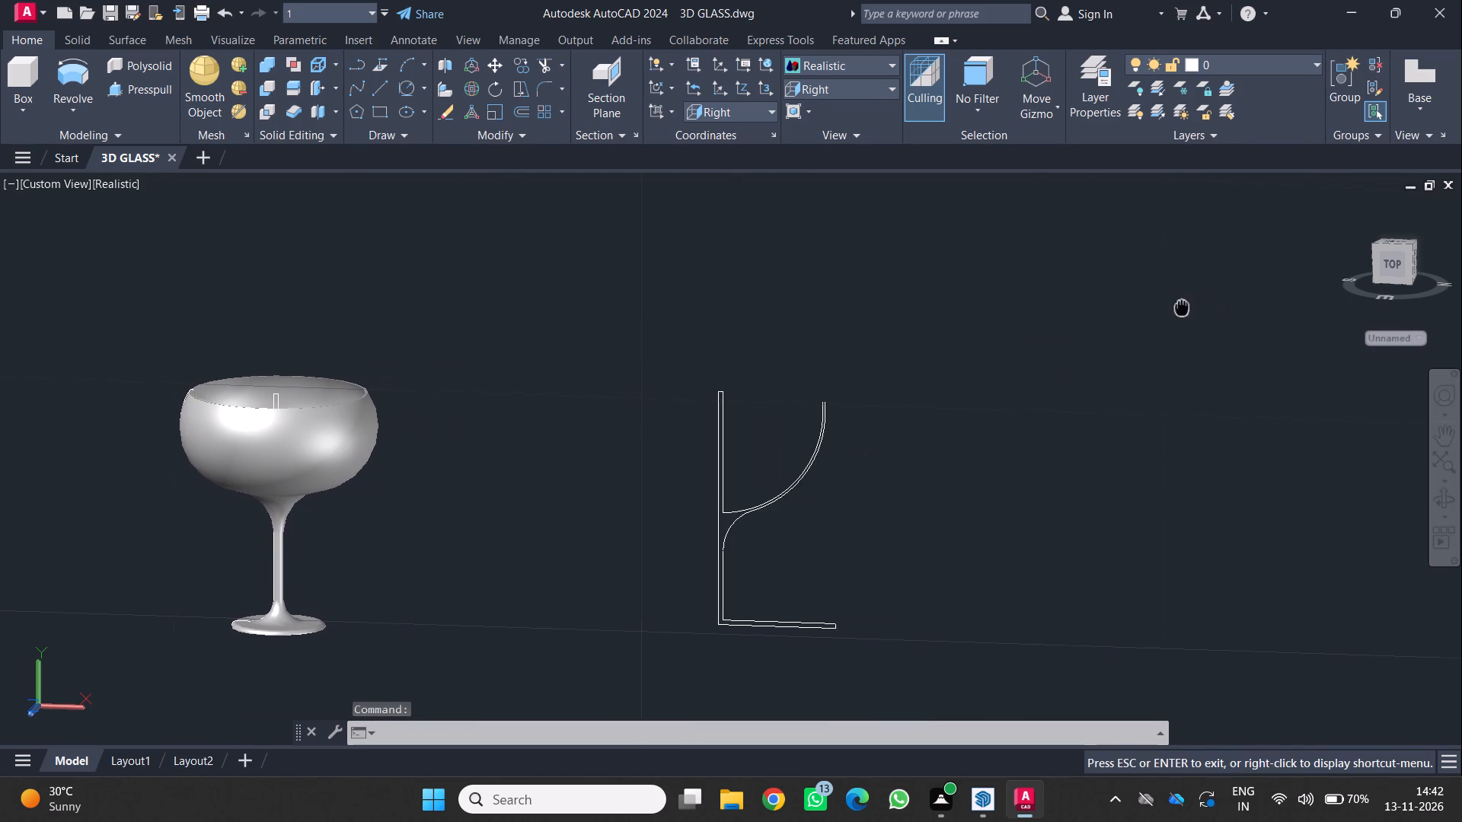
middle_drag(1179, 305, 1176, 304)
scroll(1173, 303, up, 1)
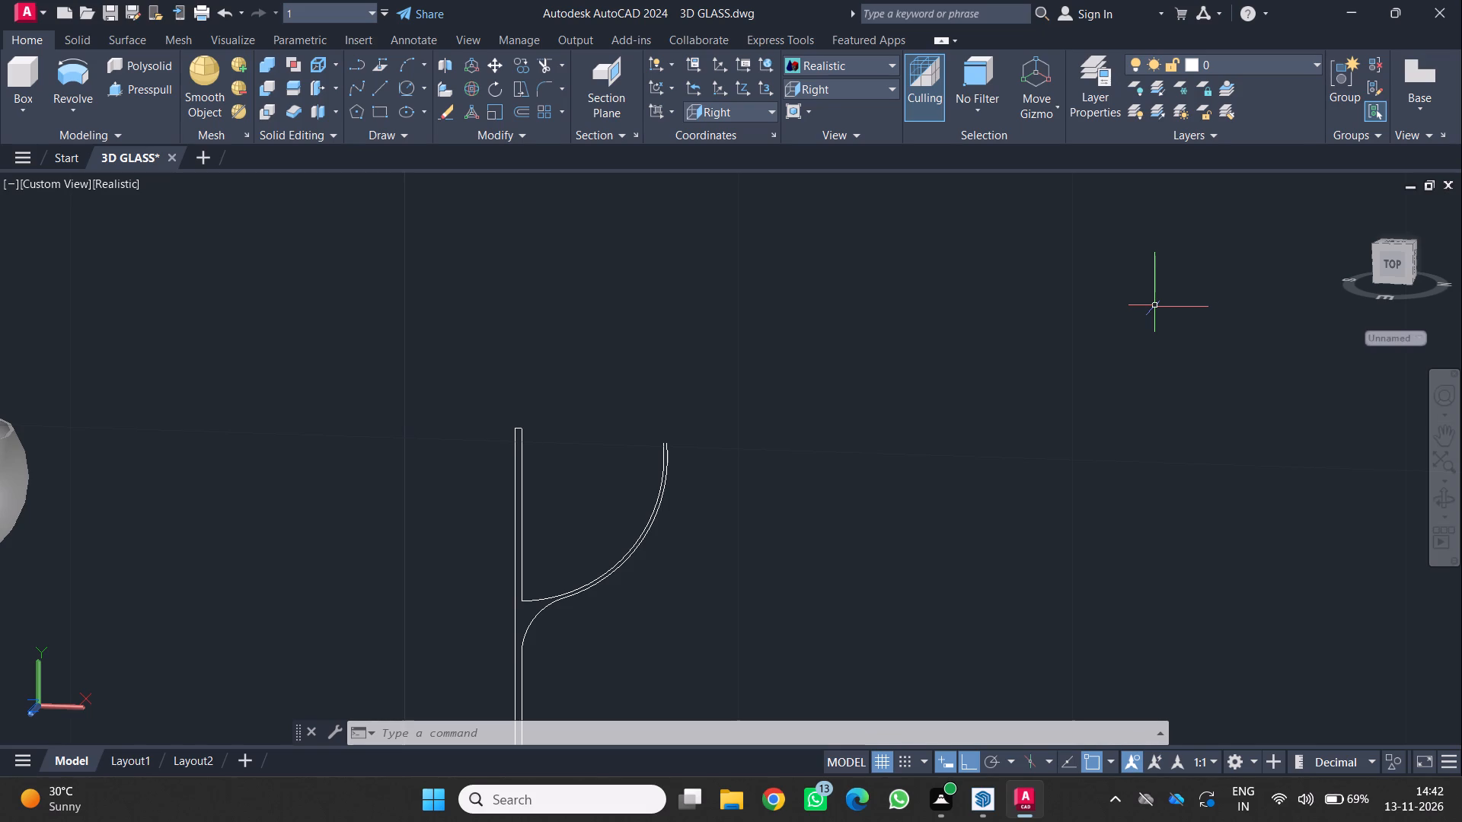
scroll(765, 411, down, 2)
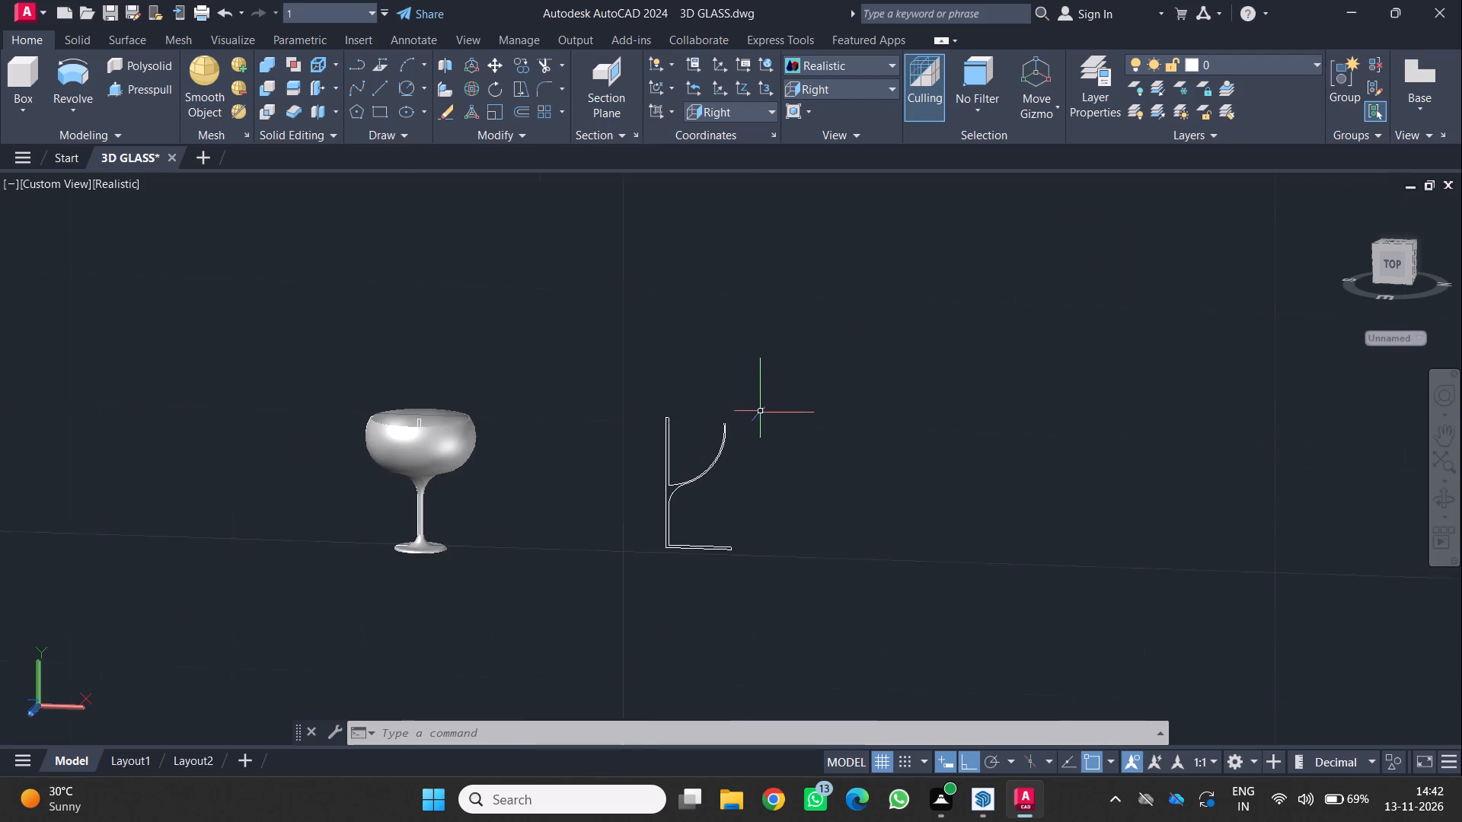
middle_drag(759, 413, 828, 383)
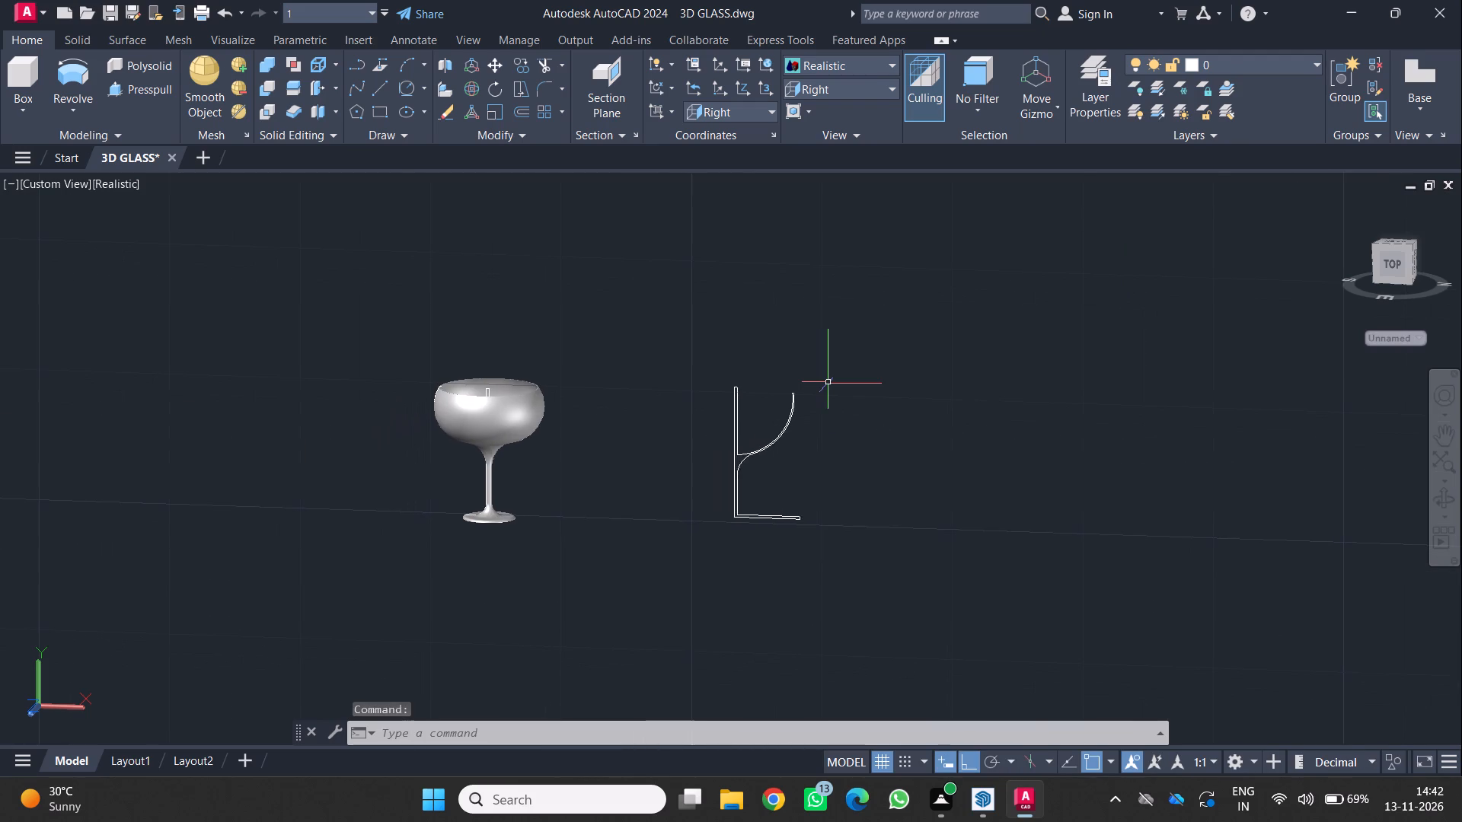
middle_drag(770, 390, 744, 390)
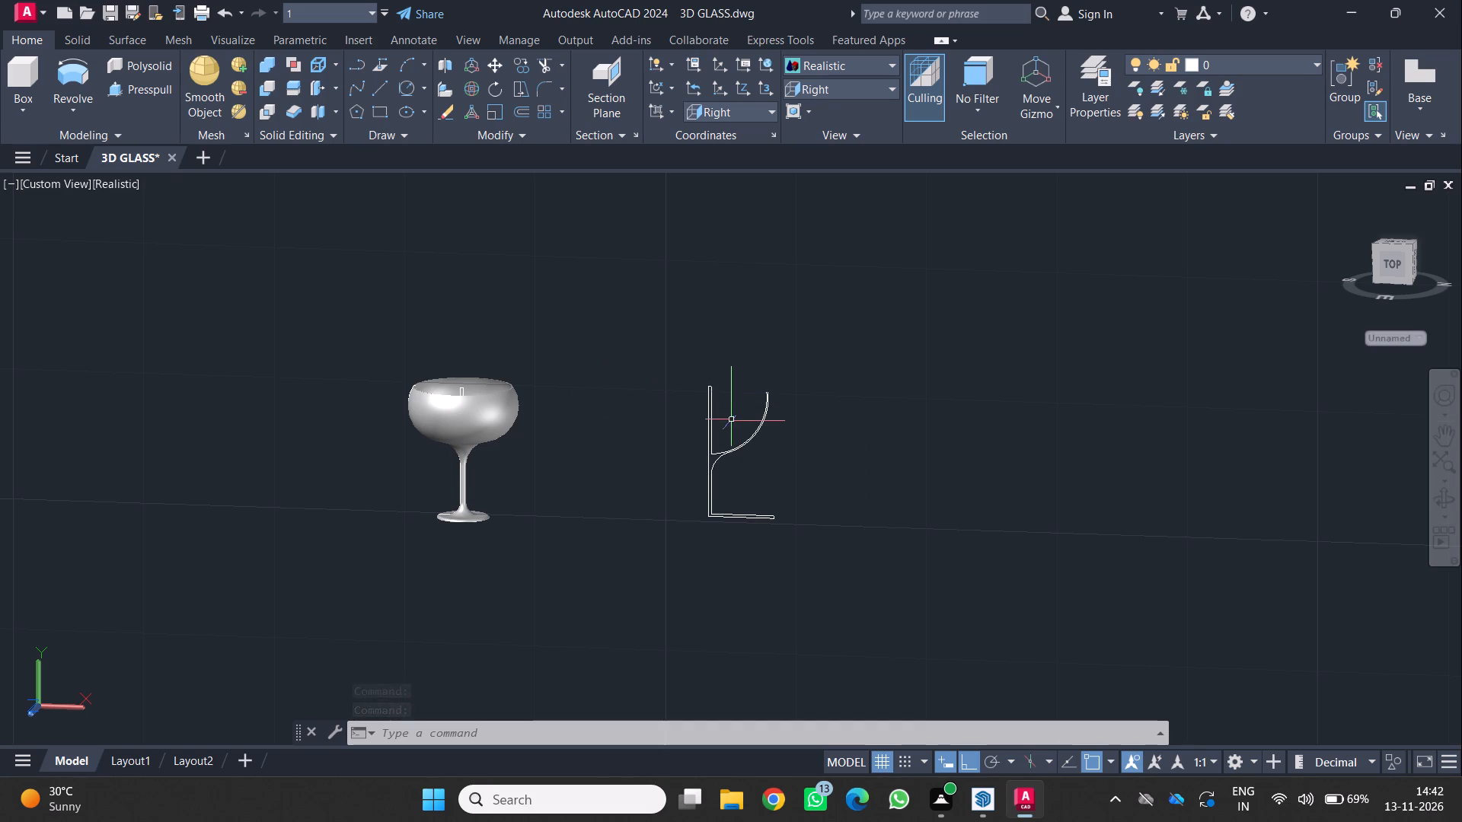
Close the bowl's rim with a short line joining the upper ends of the inner and outer bowl arcs.
middle_drag(735, 419, 677, 427)
scroll(735, 419, up, 2)
scroll(676, 402, up, 3)
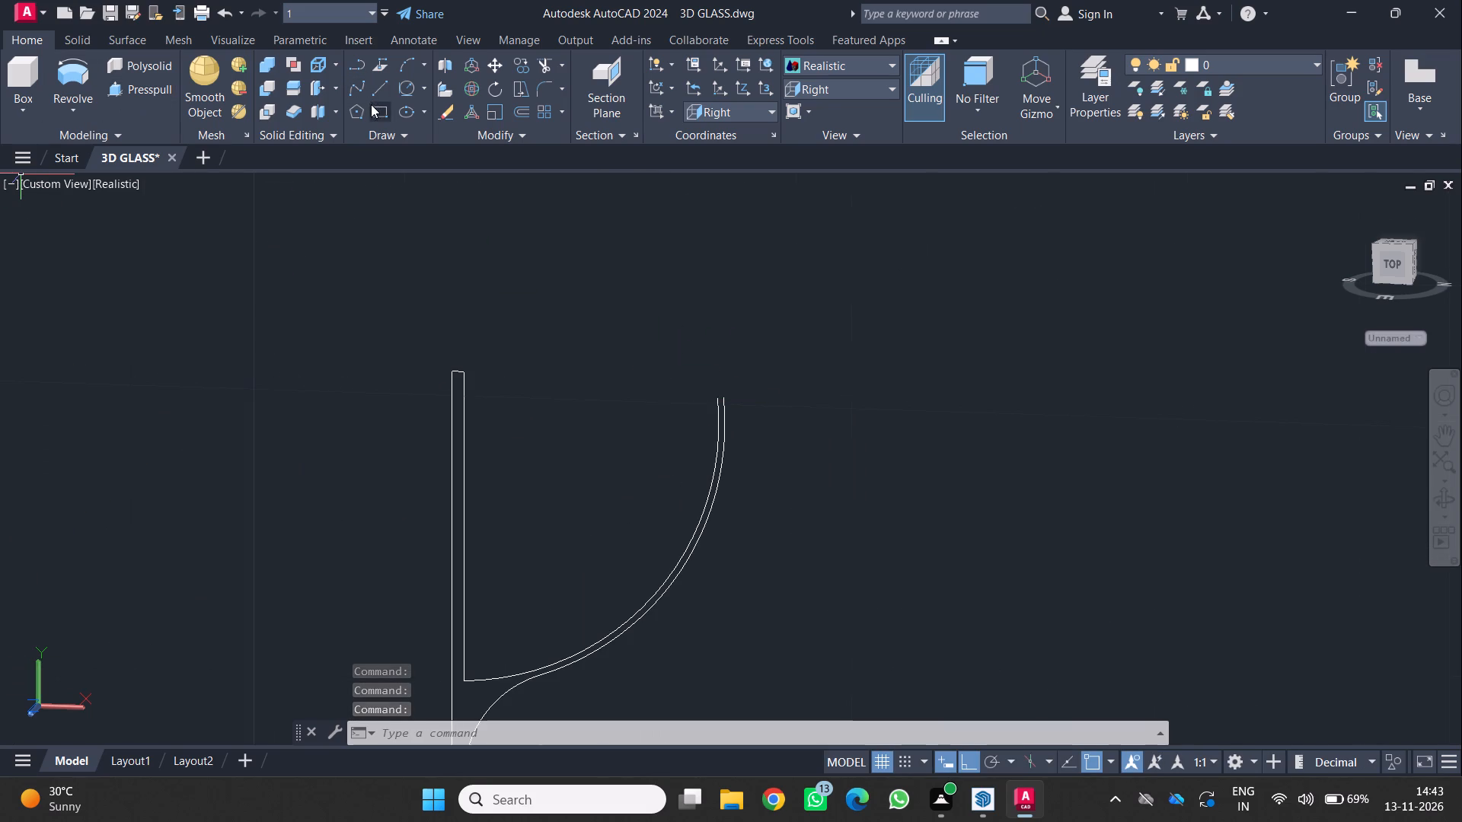
key(l)
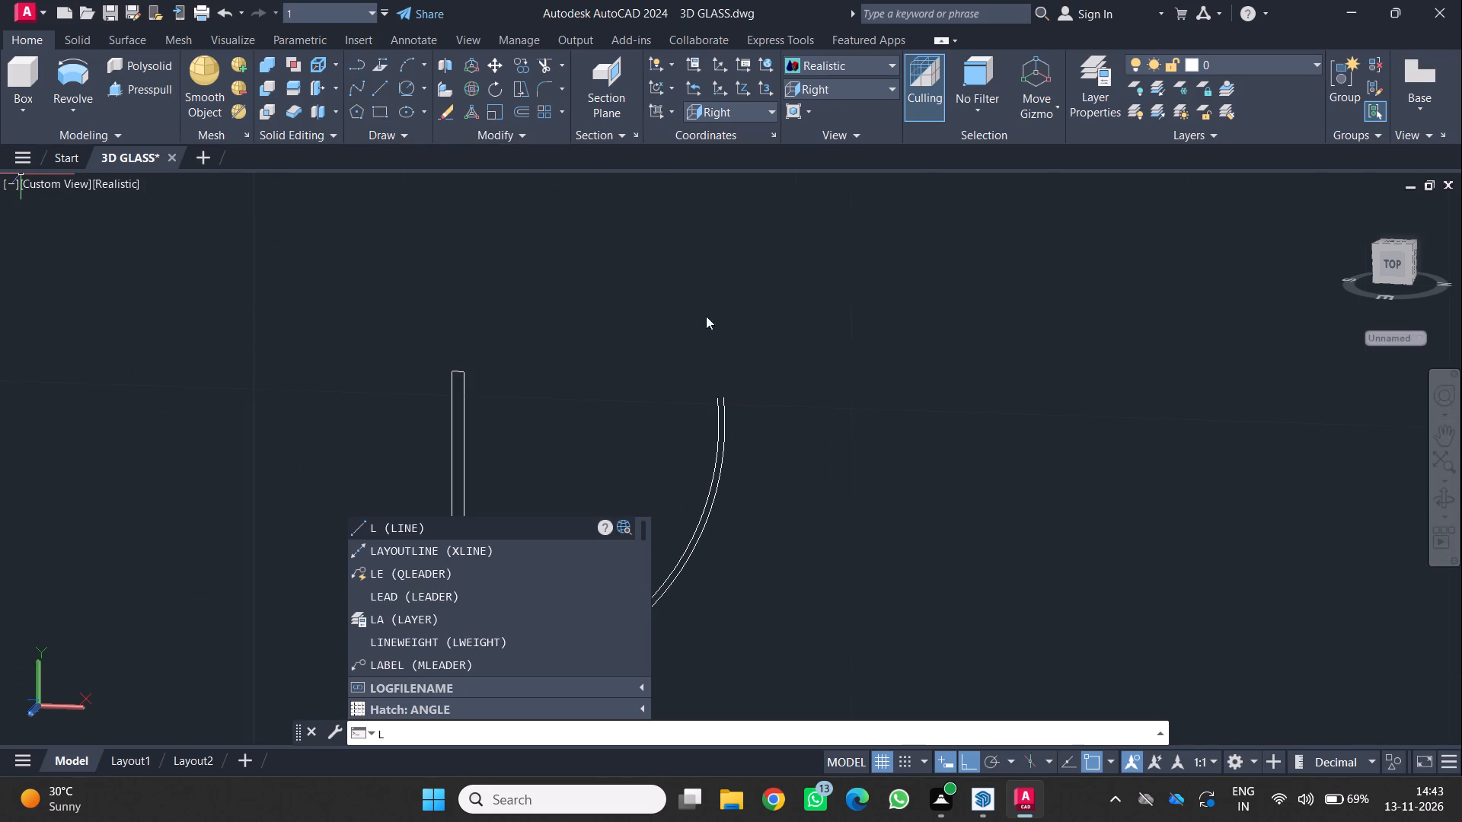
key(Return)
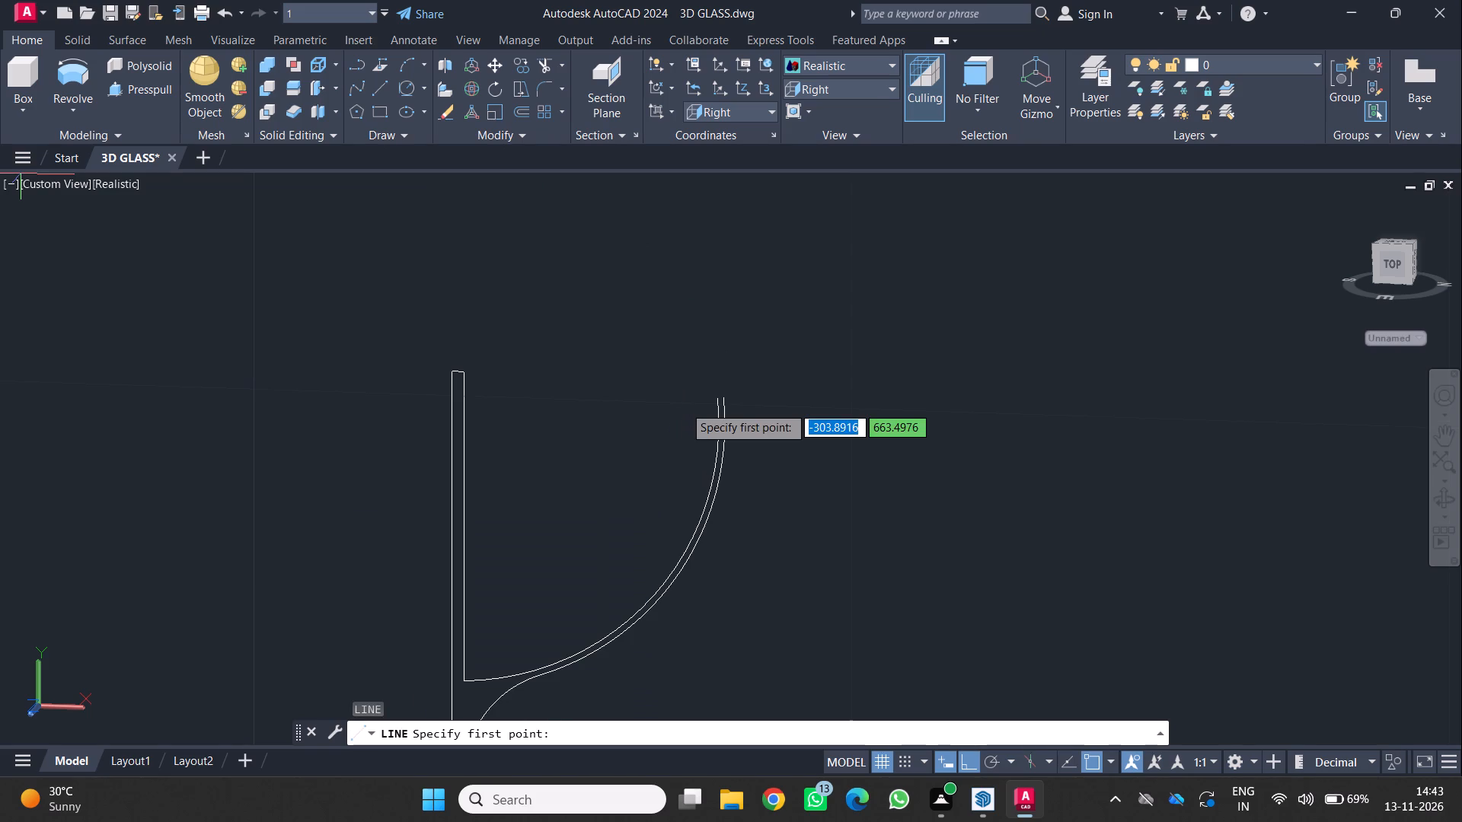
scroll(686, 415, up, 3)
middle_drag(683, 406, 542, 373)
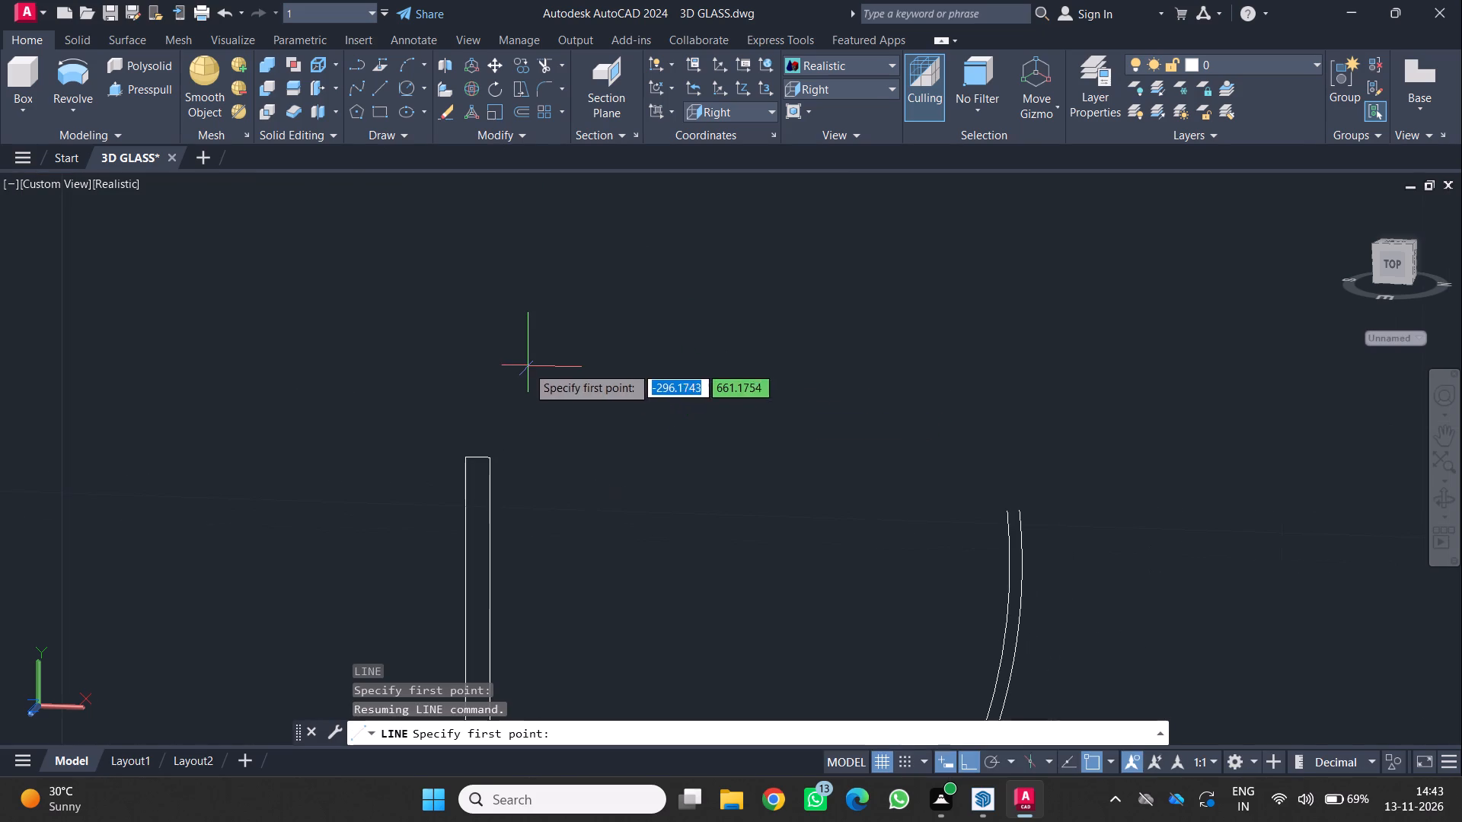
middle_drag(749, 419, 602, 376)
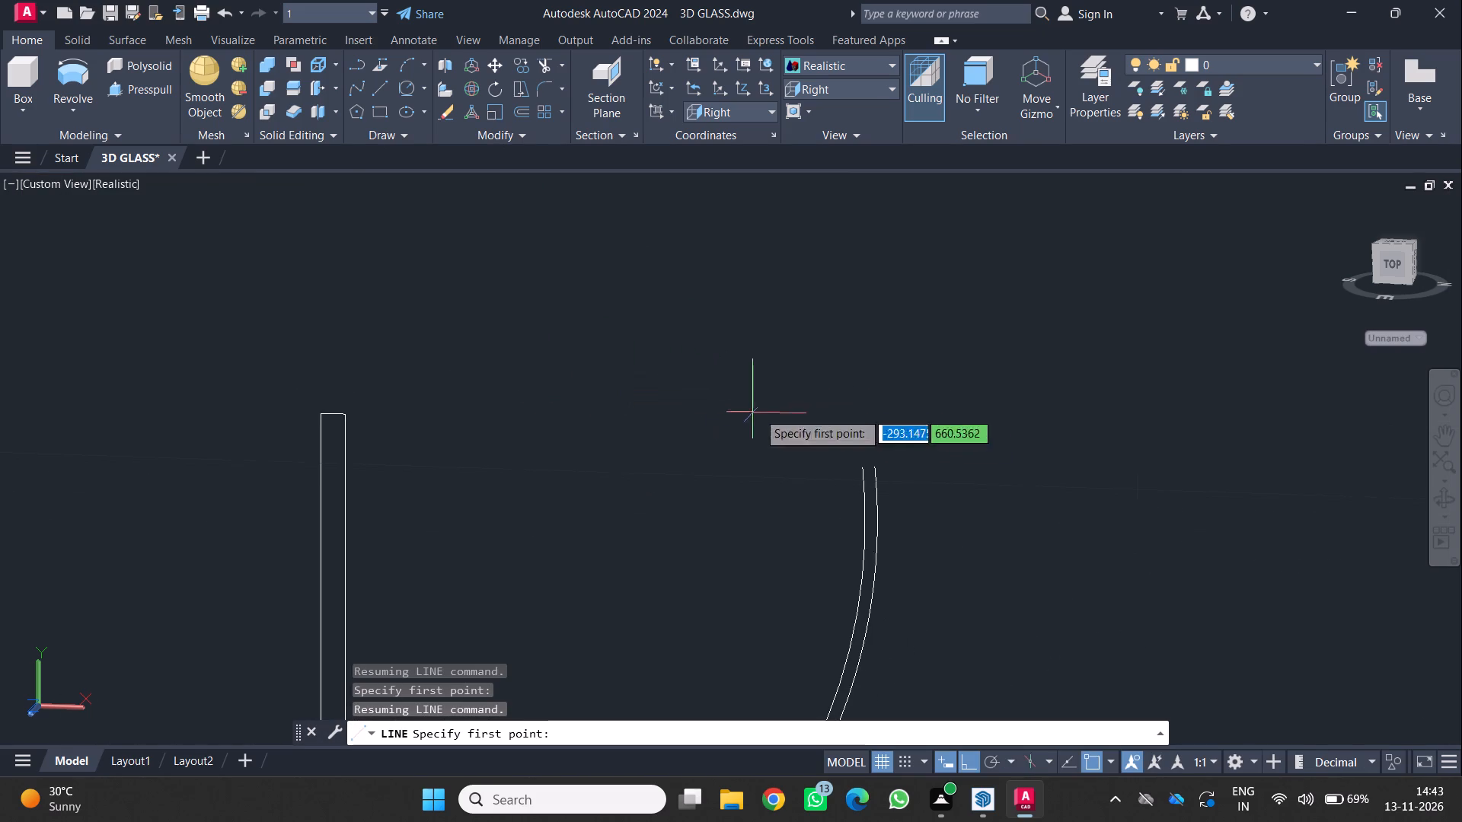
scroll(827, 446, up, 2)
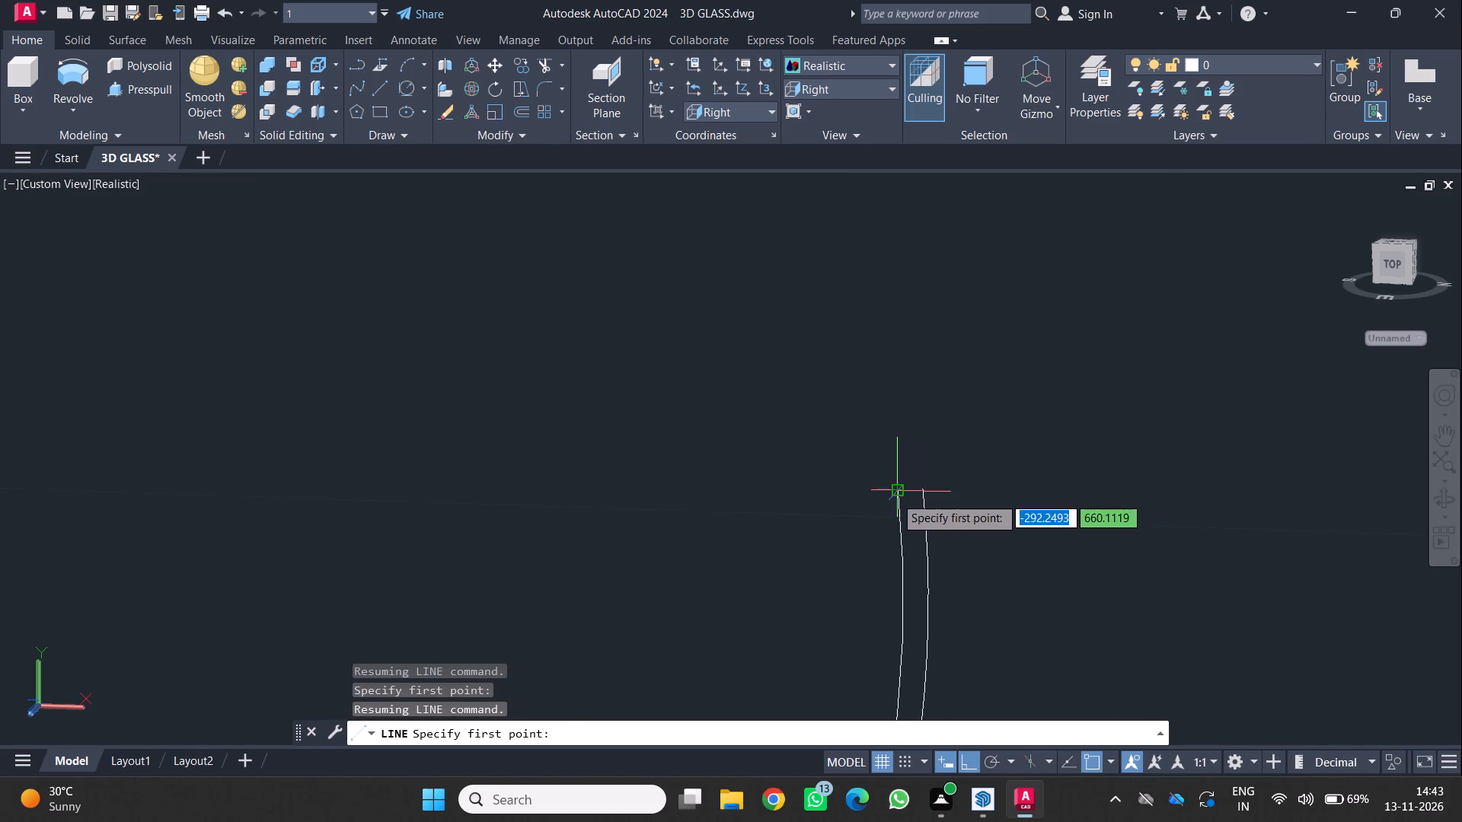
click(895, 496)
drag(930, 495, 969, 479)
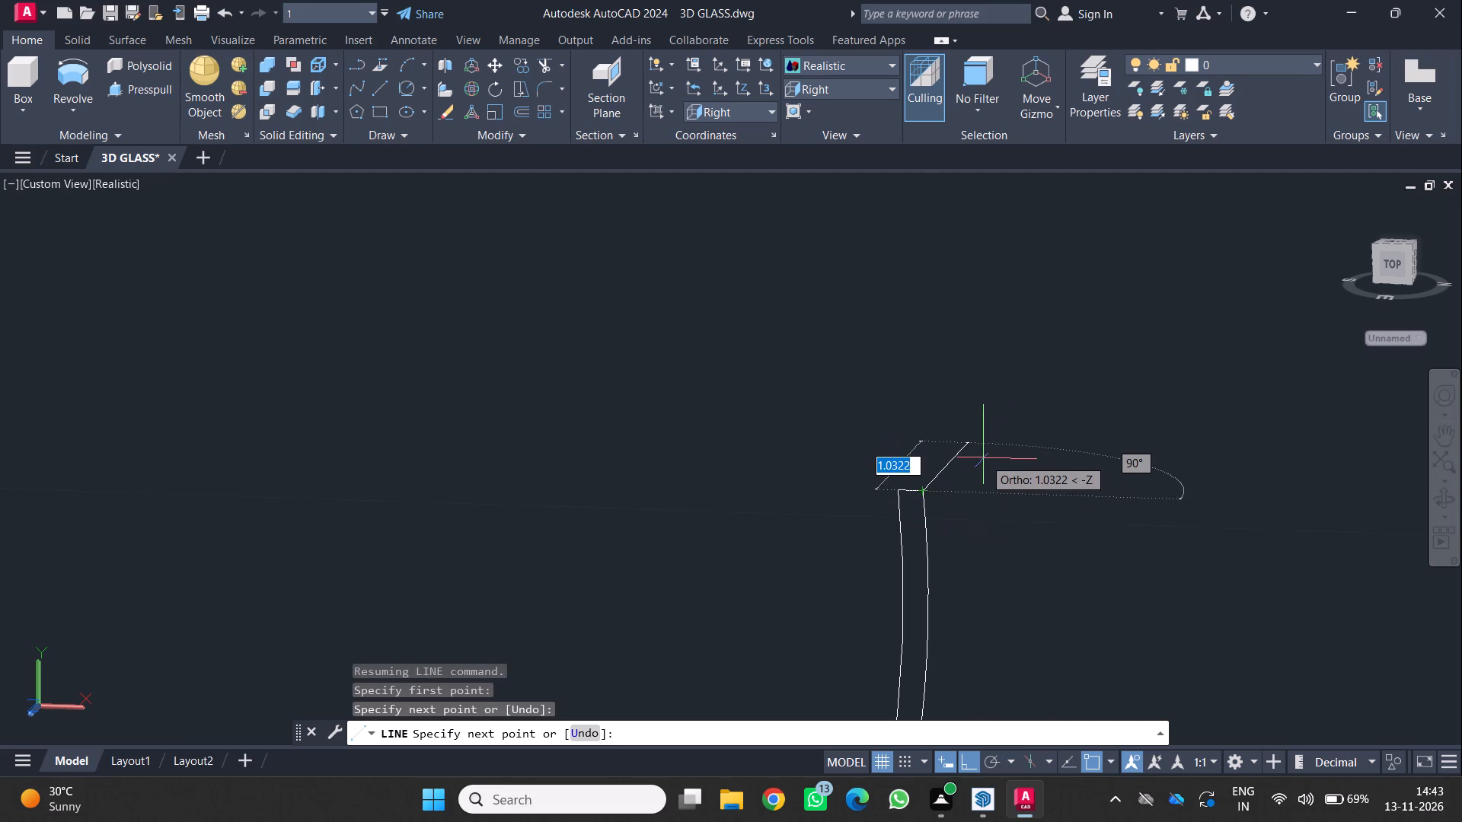
key(space)
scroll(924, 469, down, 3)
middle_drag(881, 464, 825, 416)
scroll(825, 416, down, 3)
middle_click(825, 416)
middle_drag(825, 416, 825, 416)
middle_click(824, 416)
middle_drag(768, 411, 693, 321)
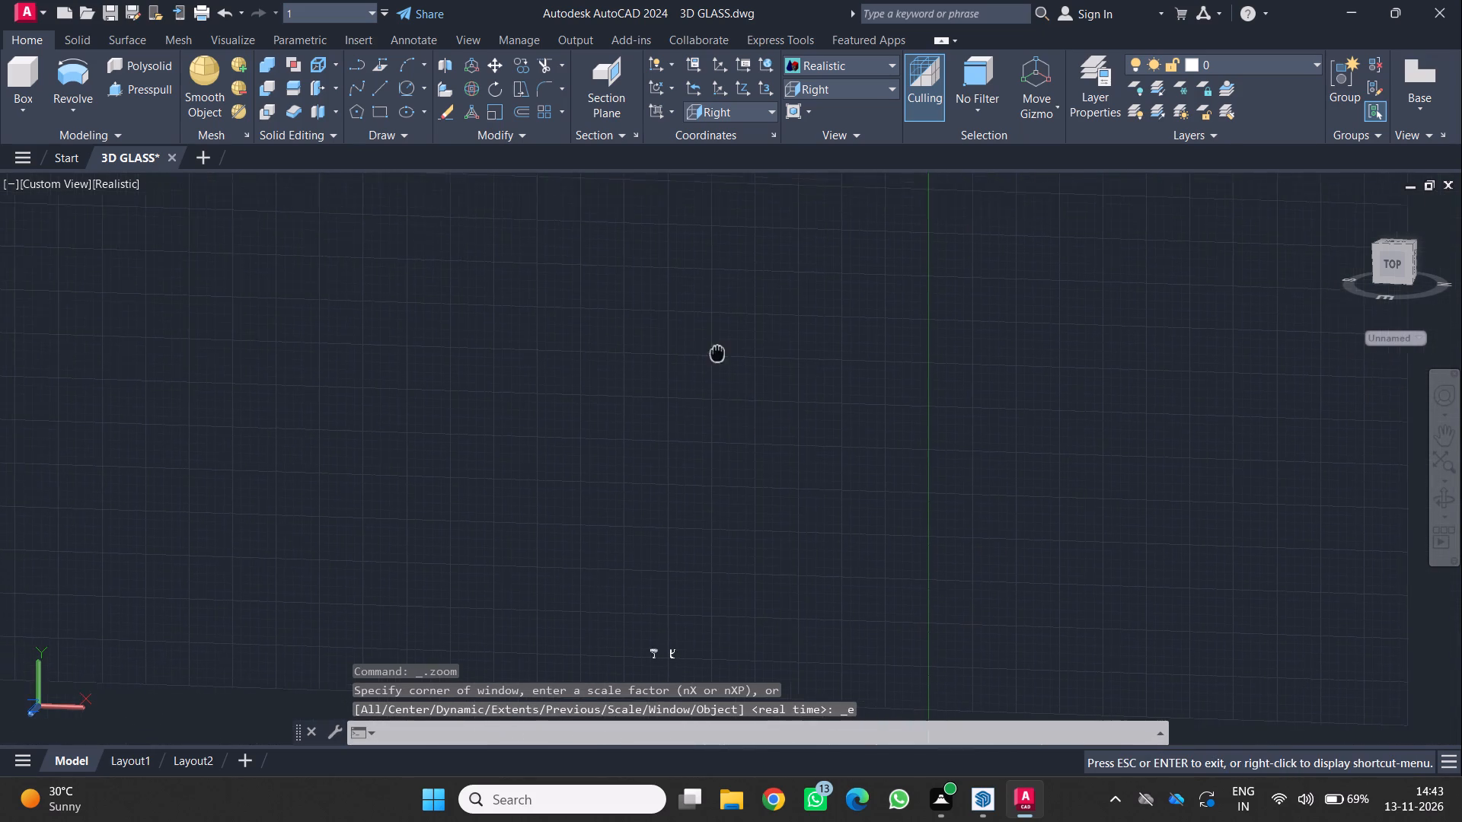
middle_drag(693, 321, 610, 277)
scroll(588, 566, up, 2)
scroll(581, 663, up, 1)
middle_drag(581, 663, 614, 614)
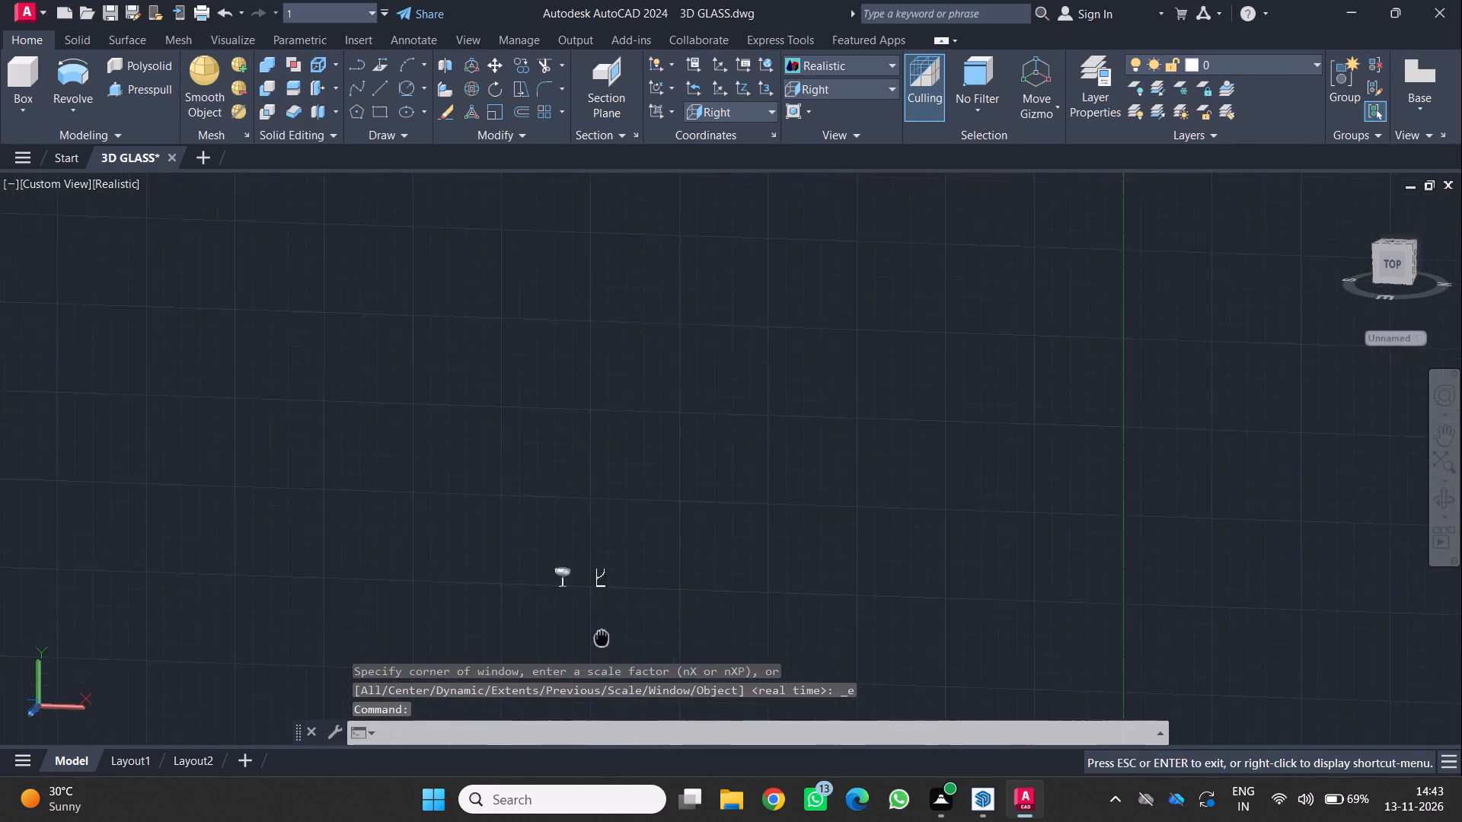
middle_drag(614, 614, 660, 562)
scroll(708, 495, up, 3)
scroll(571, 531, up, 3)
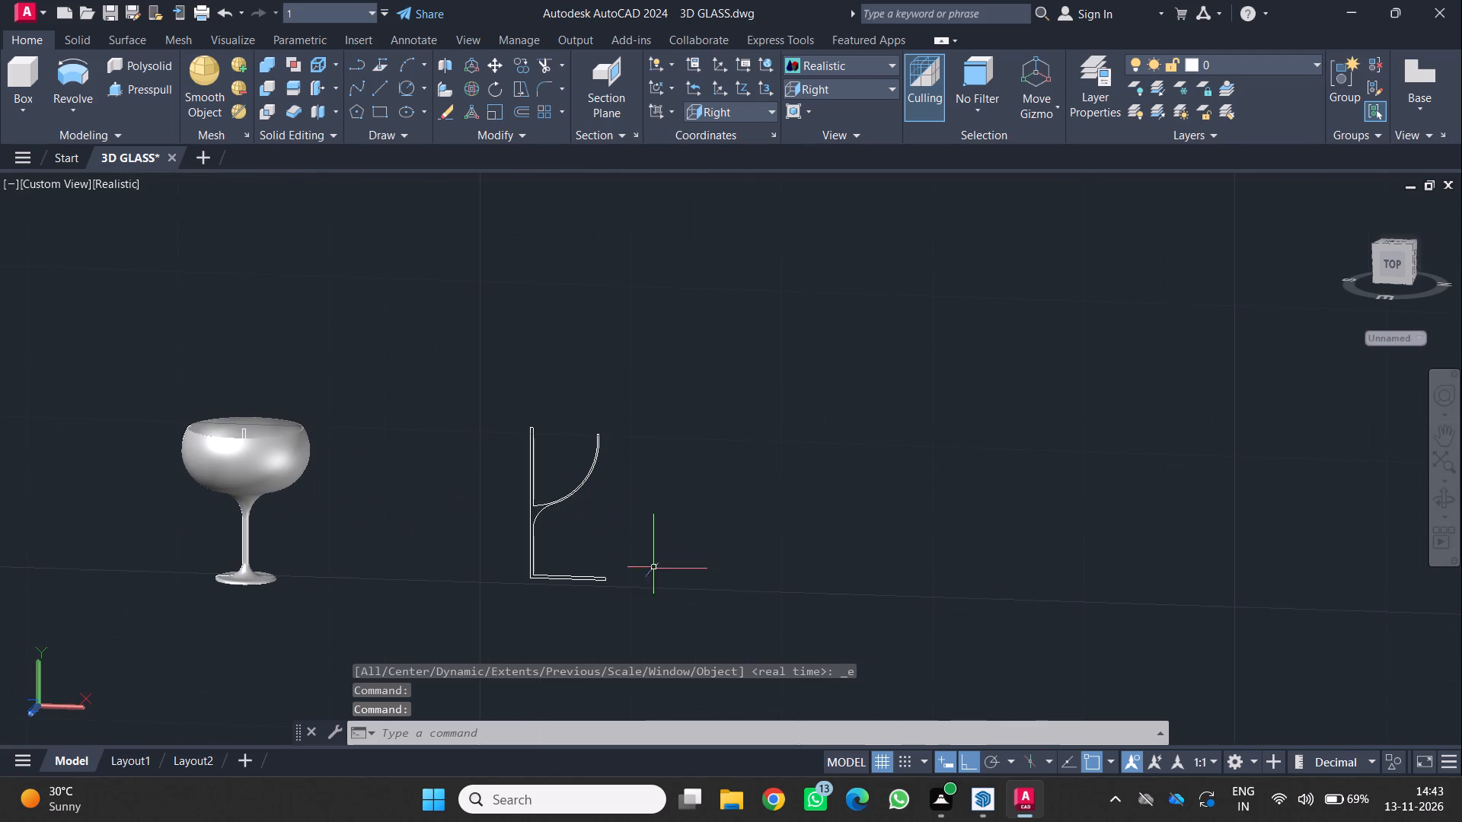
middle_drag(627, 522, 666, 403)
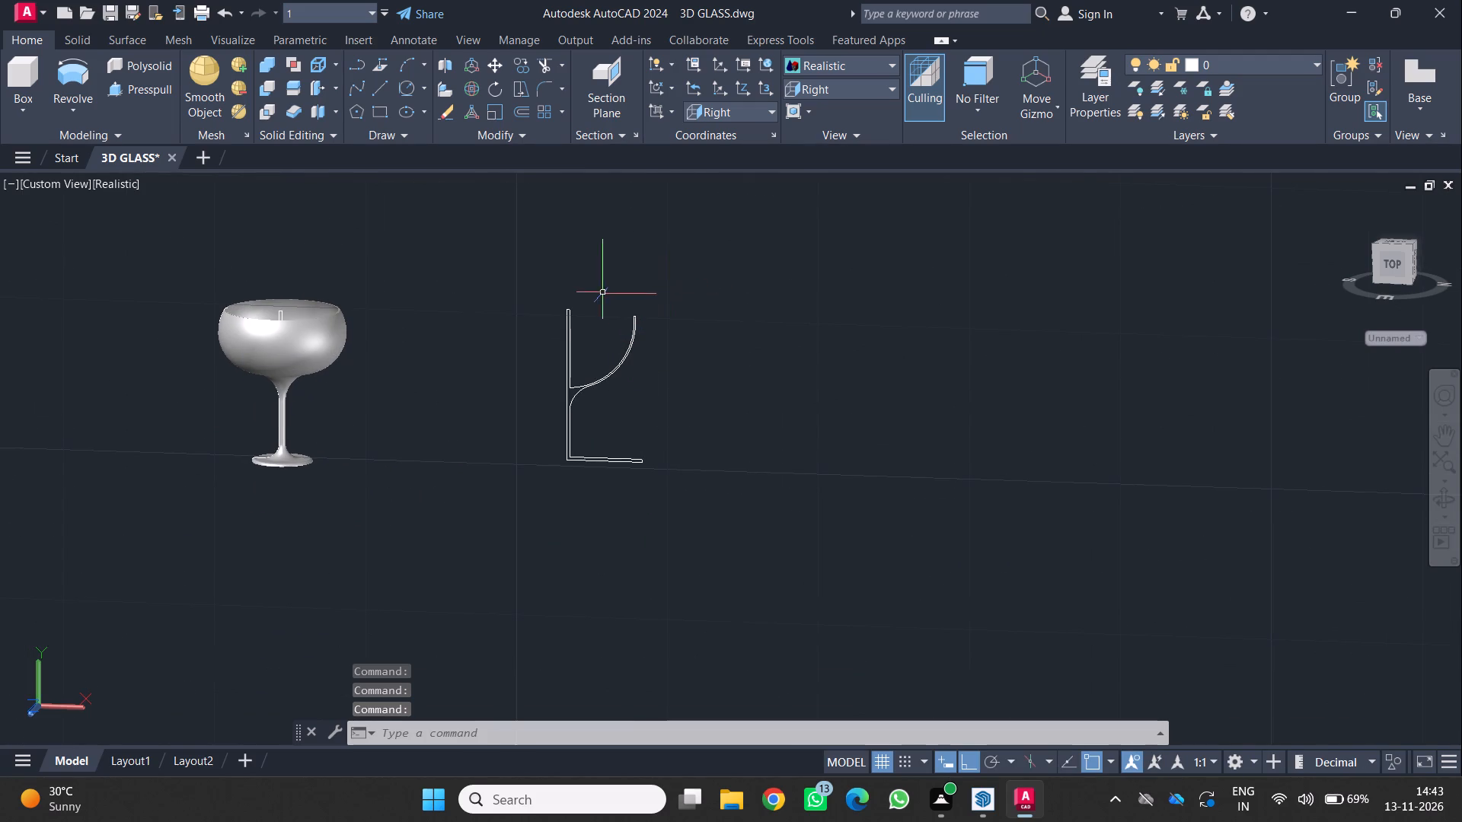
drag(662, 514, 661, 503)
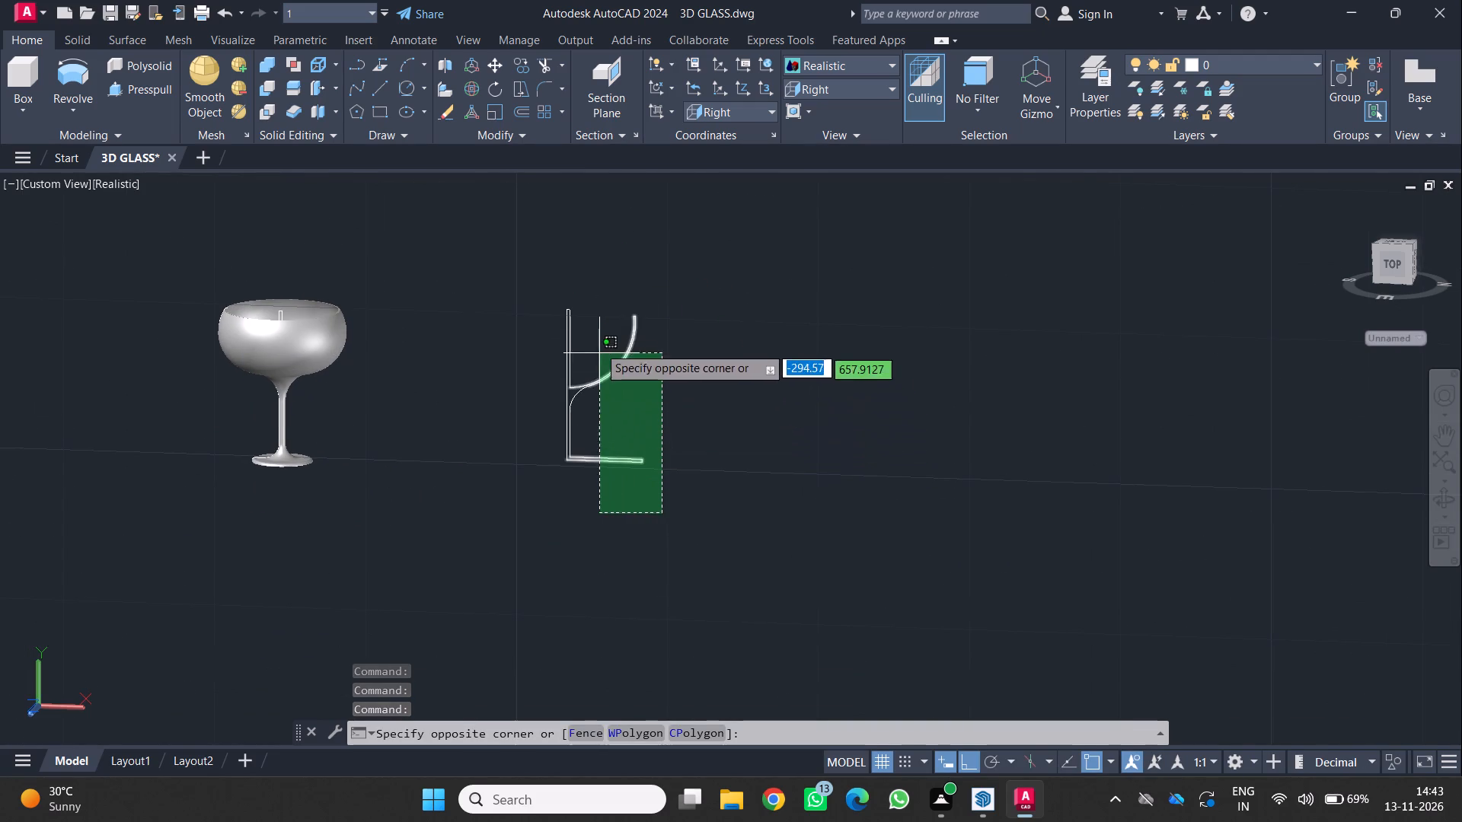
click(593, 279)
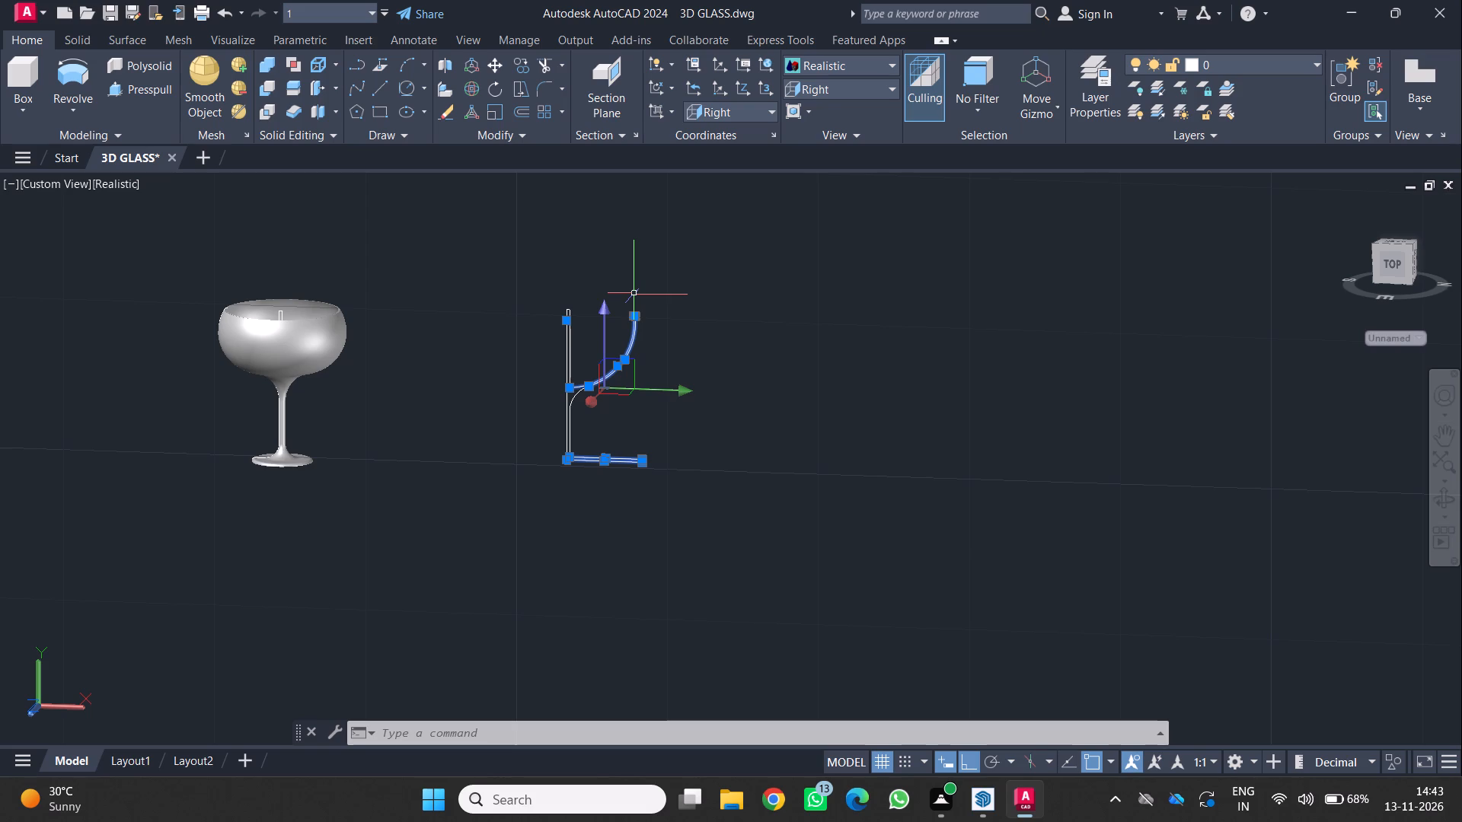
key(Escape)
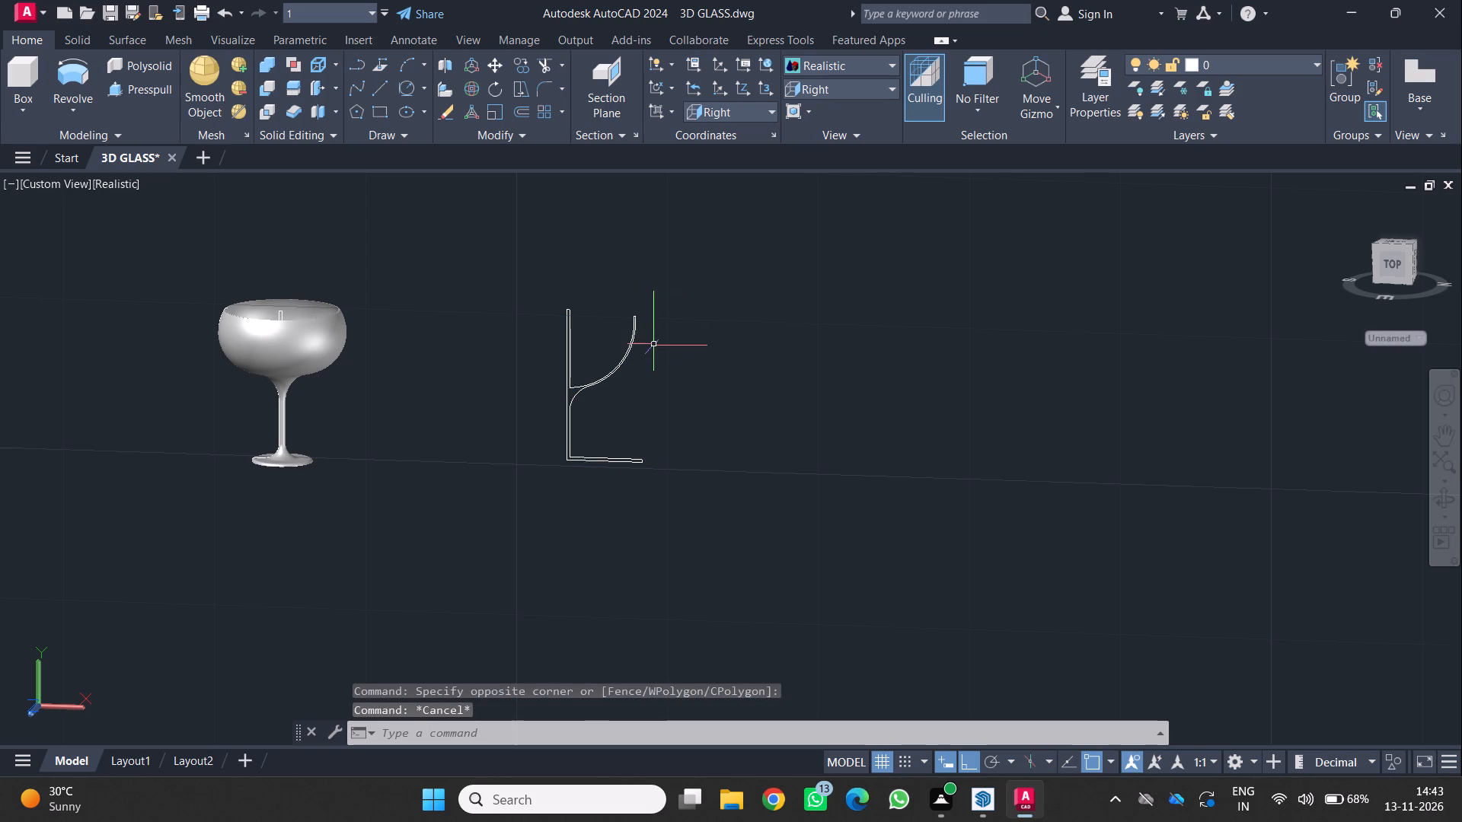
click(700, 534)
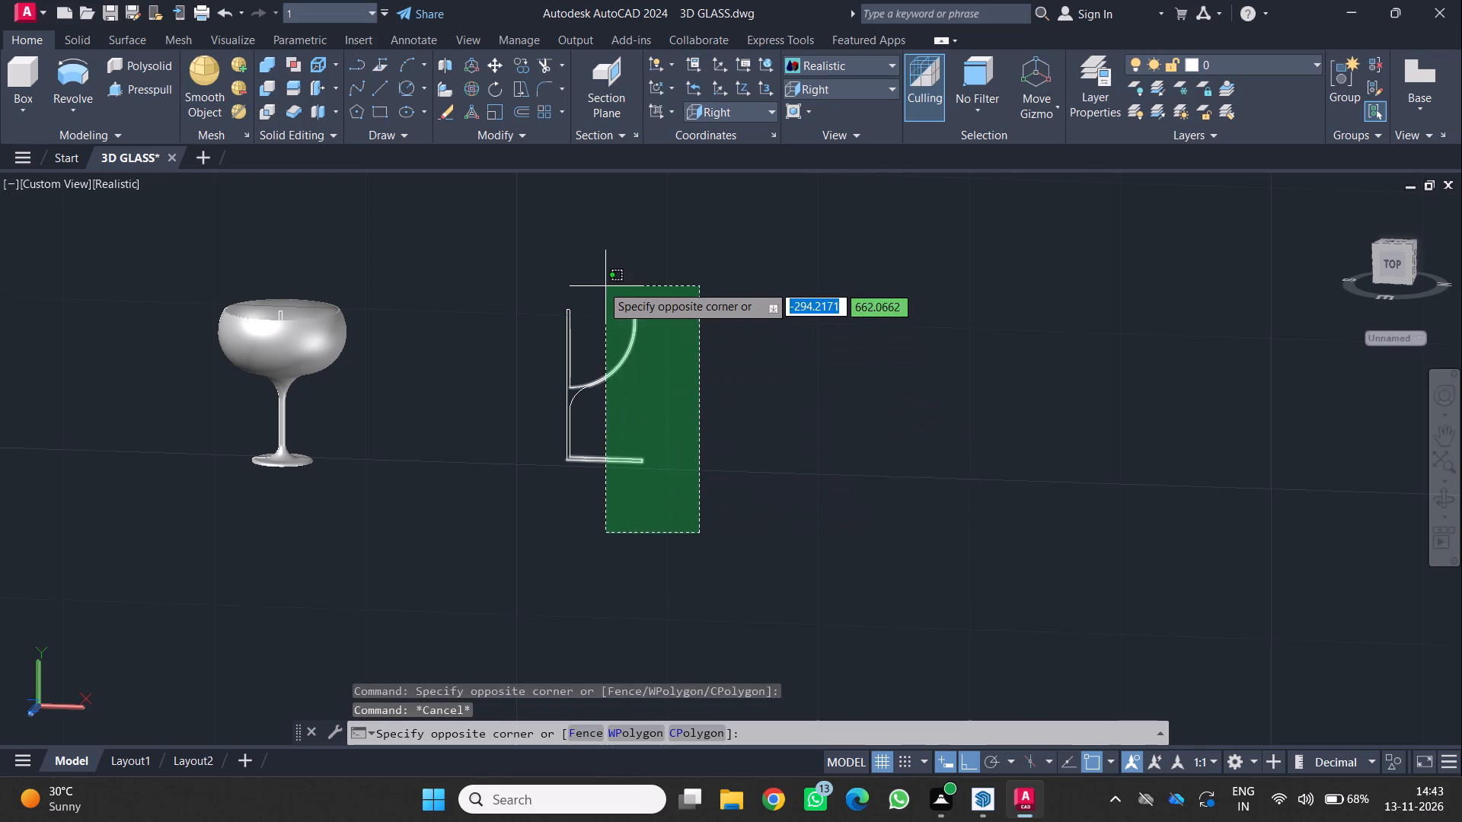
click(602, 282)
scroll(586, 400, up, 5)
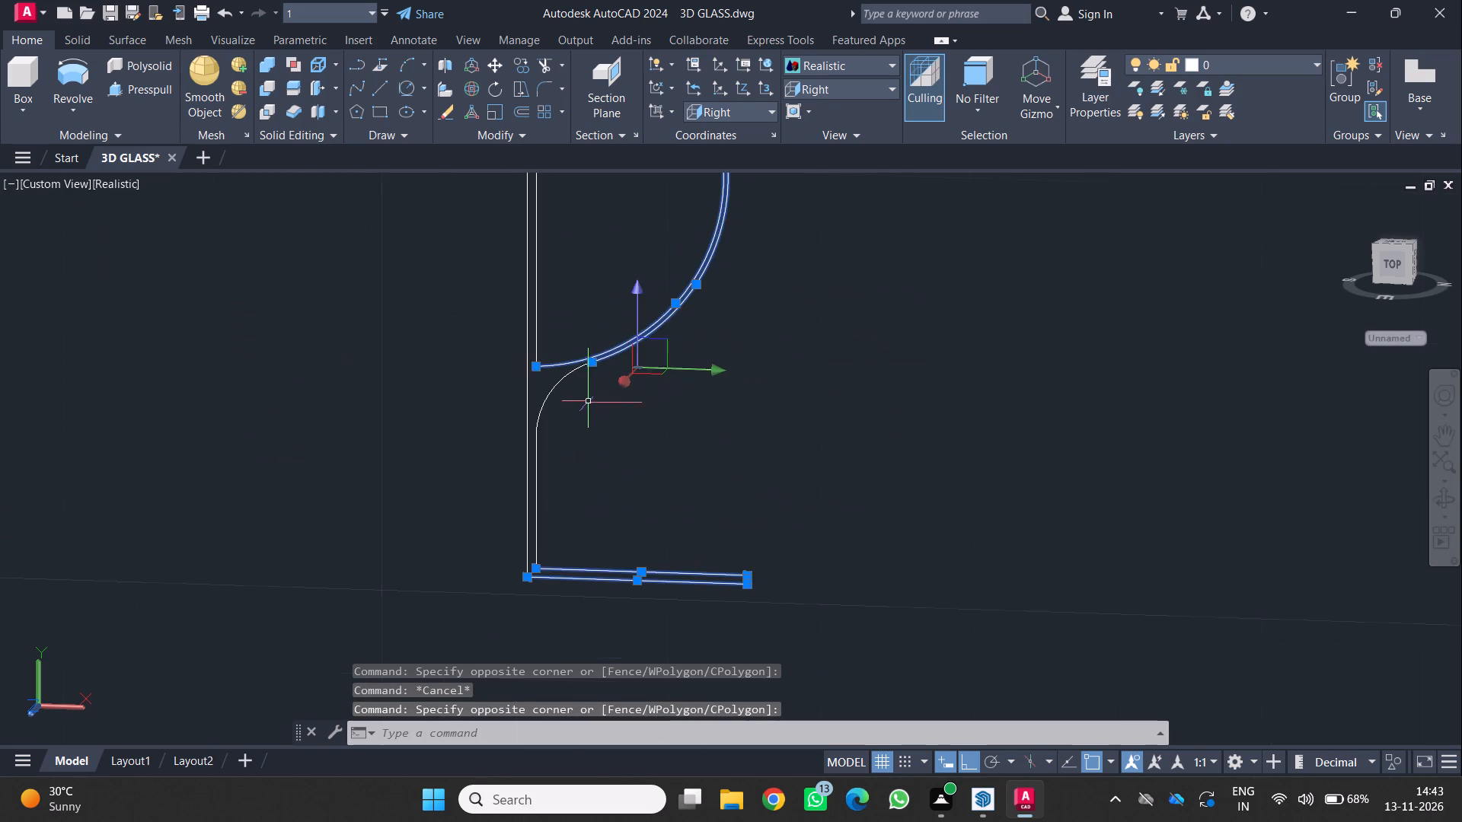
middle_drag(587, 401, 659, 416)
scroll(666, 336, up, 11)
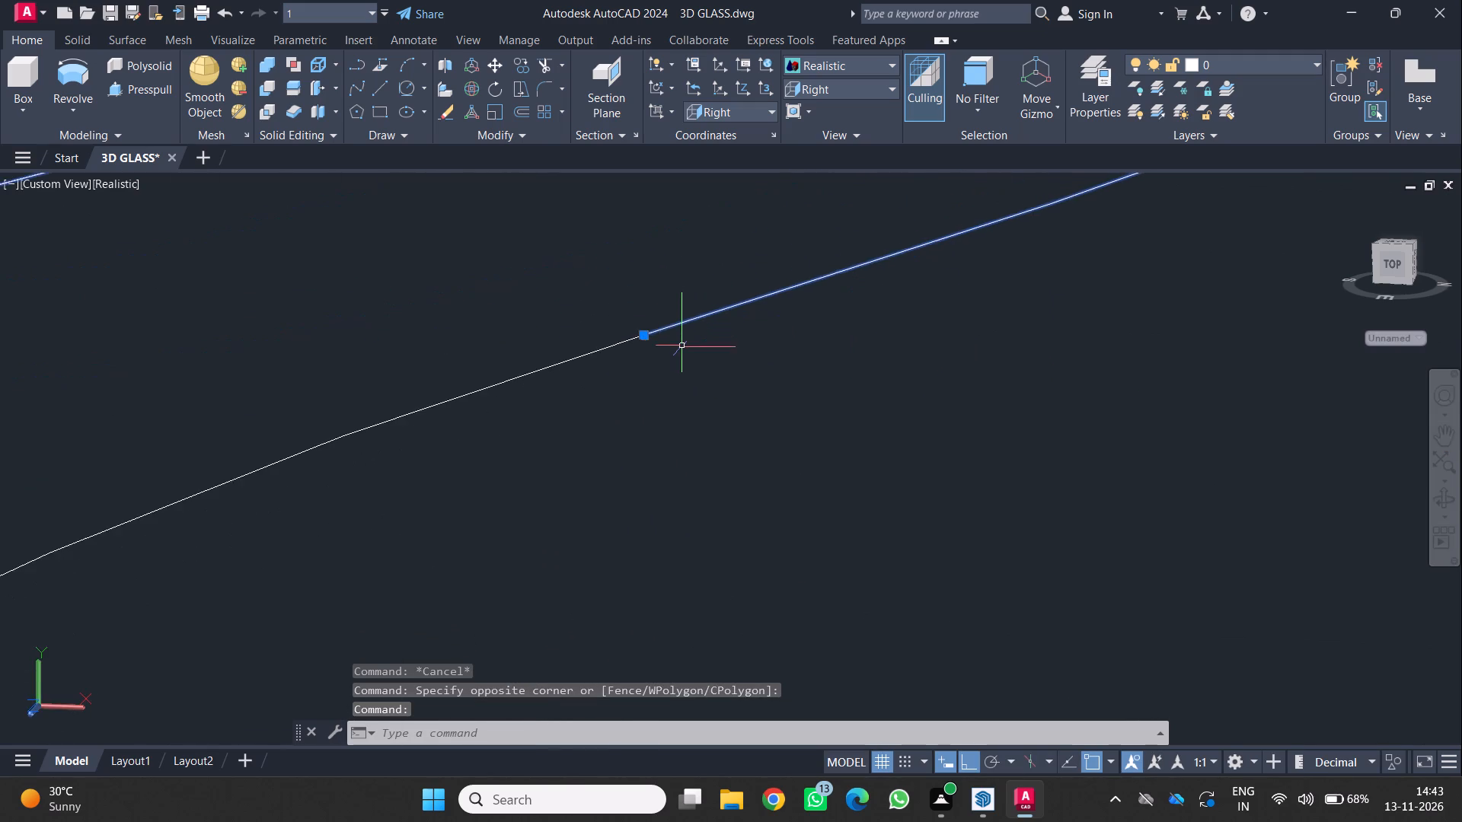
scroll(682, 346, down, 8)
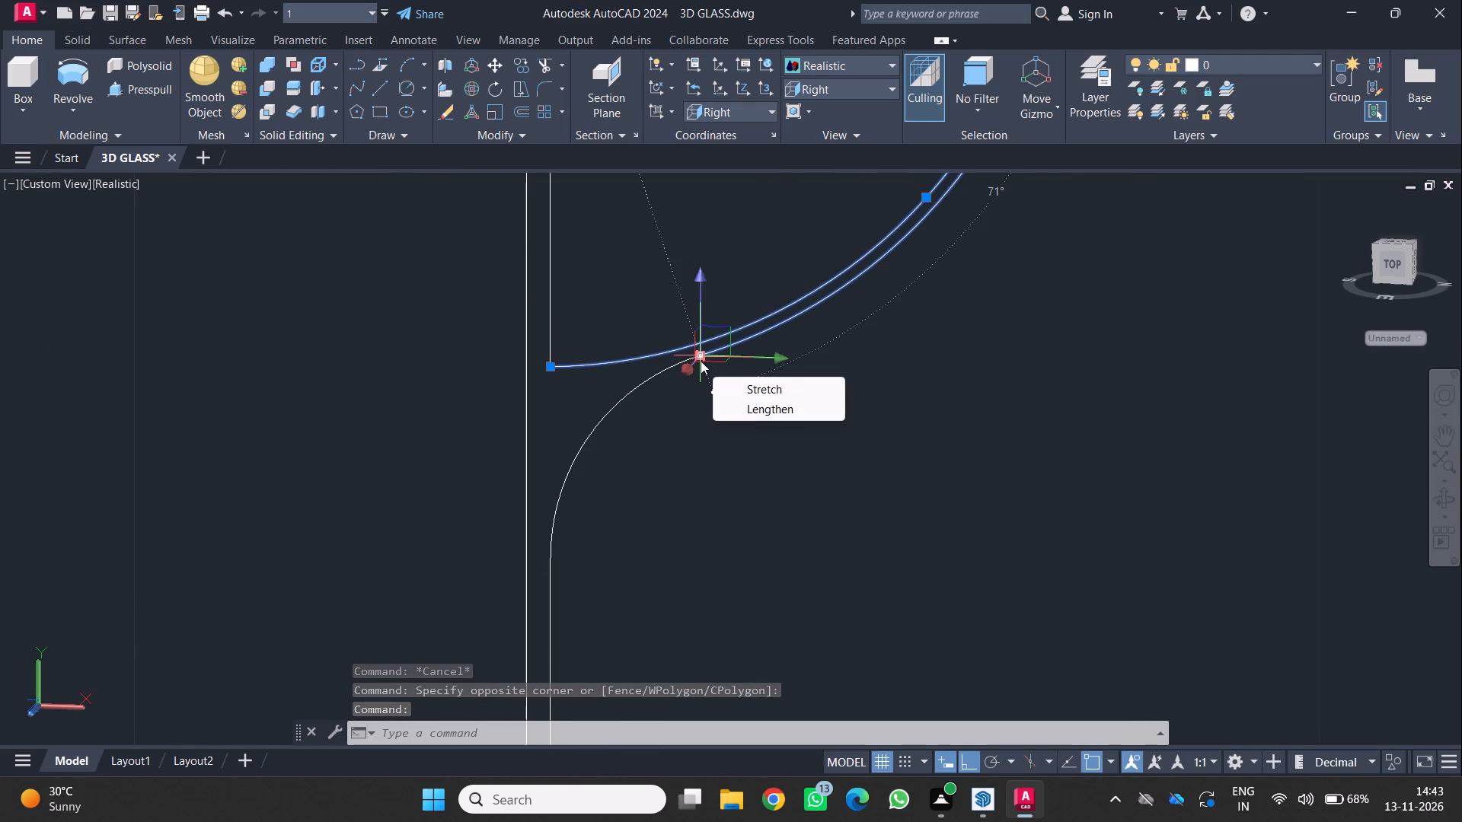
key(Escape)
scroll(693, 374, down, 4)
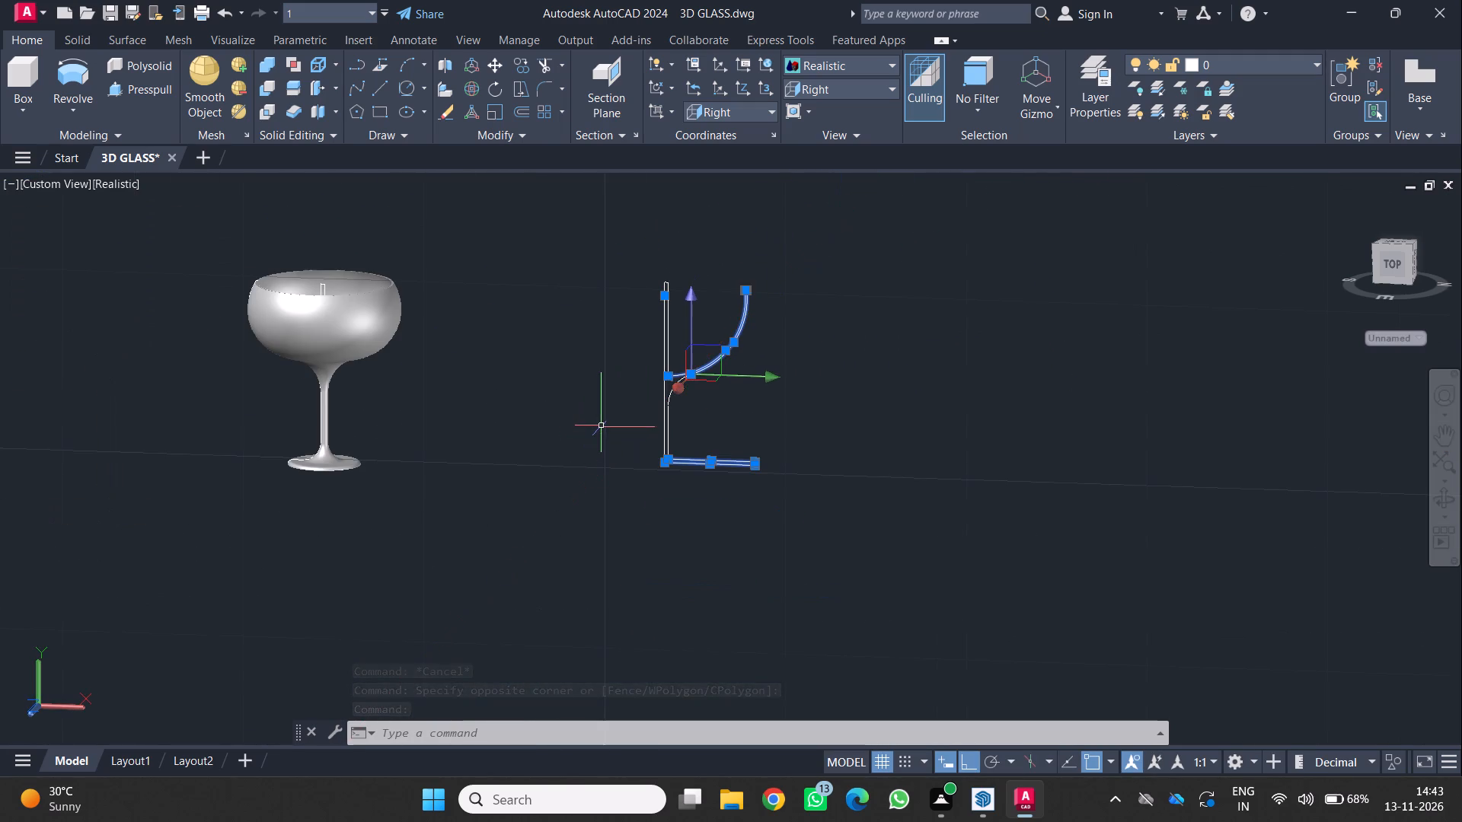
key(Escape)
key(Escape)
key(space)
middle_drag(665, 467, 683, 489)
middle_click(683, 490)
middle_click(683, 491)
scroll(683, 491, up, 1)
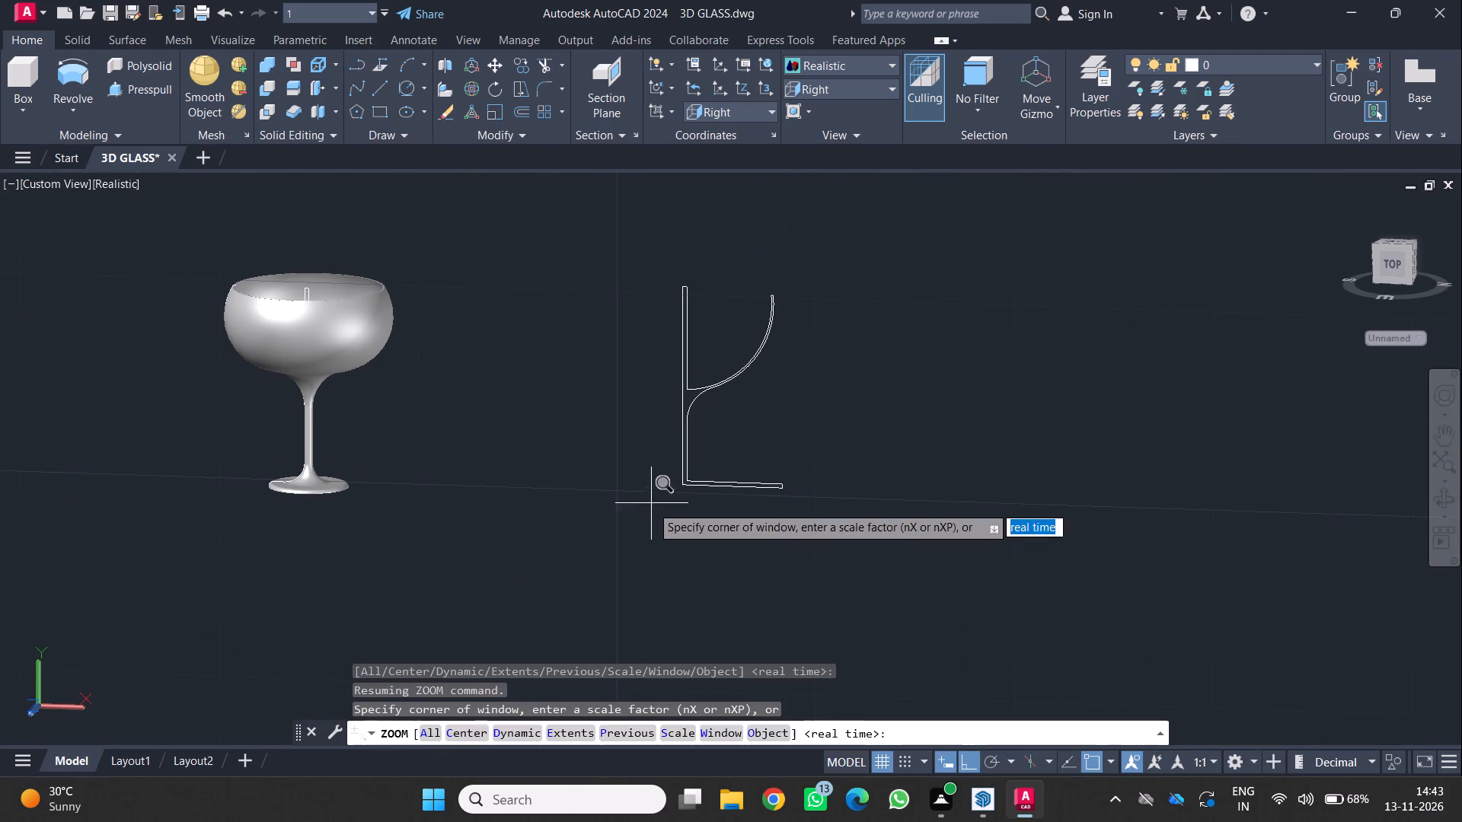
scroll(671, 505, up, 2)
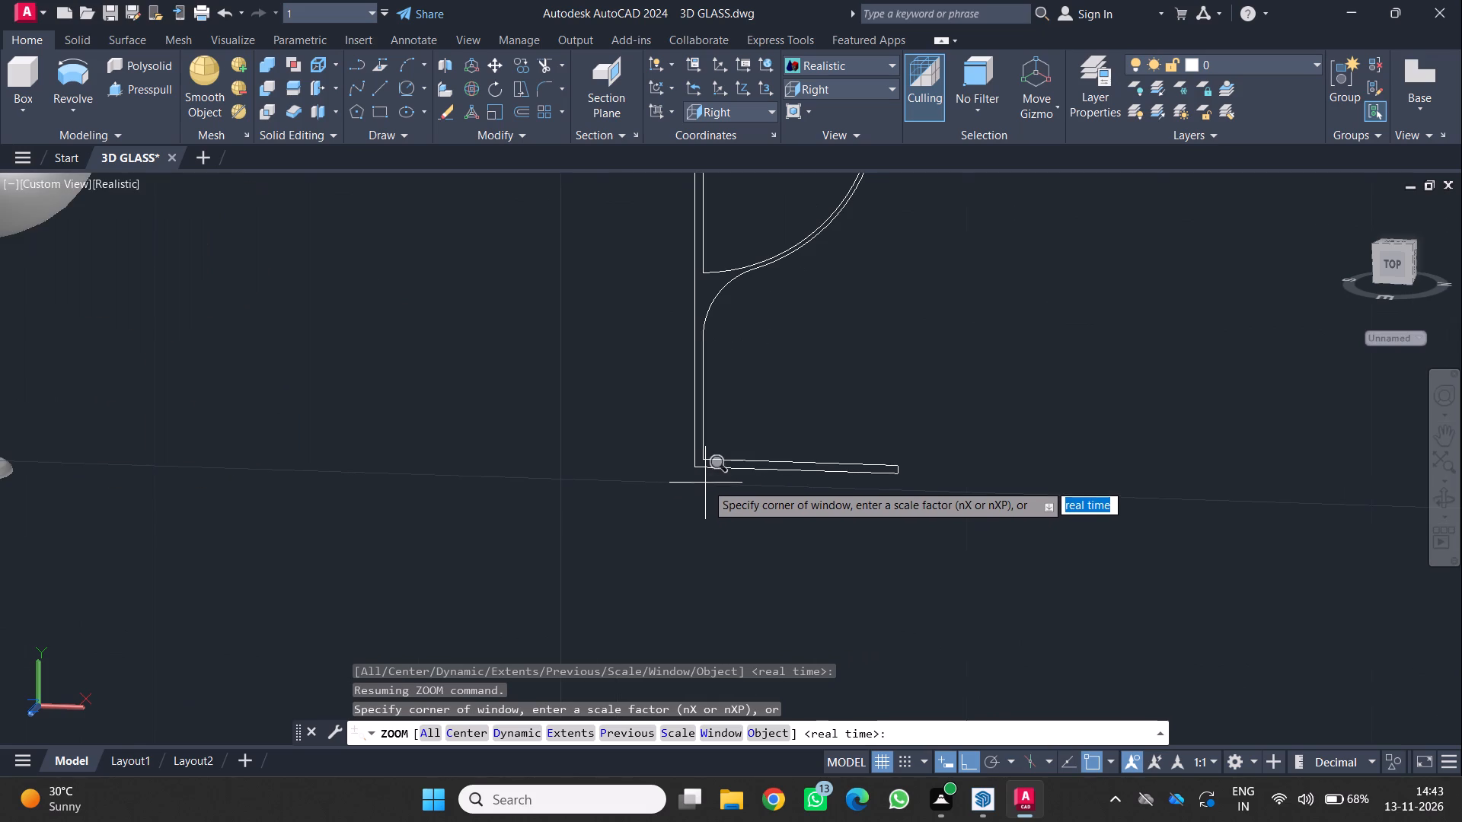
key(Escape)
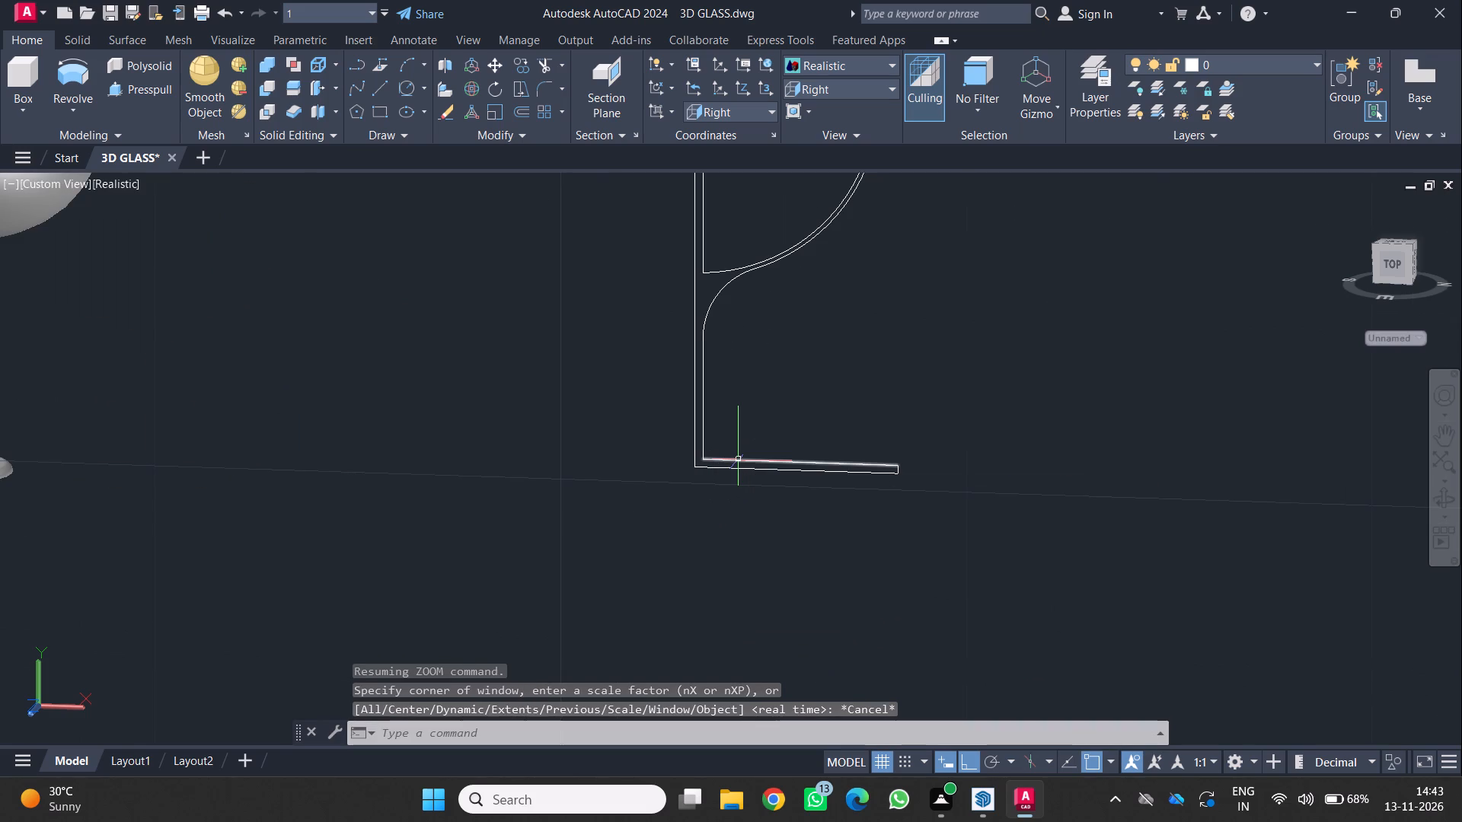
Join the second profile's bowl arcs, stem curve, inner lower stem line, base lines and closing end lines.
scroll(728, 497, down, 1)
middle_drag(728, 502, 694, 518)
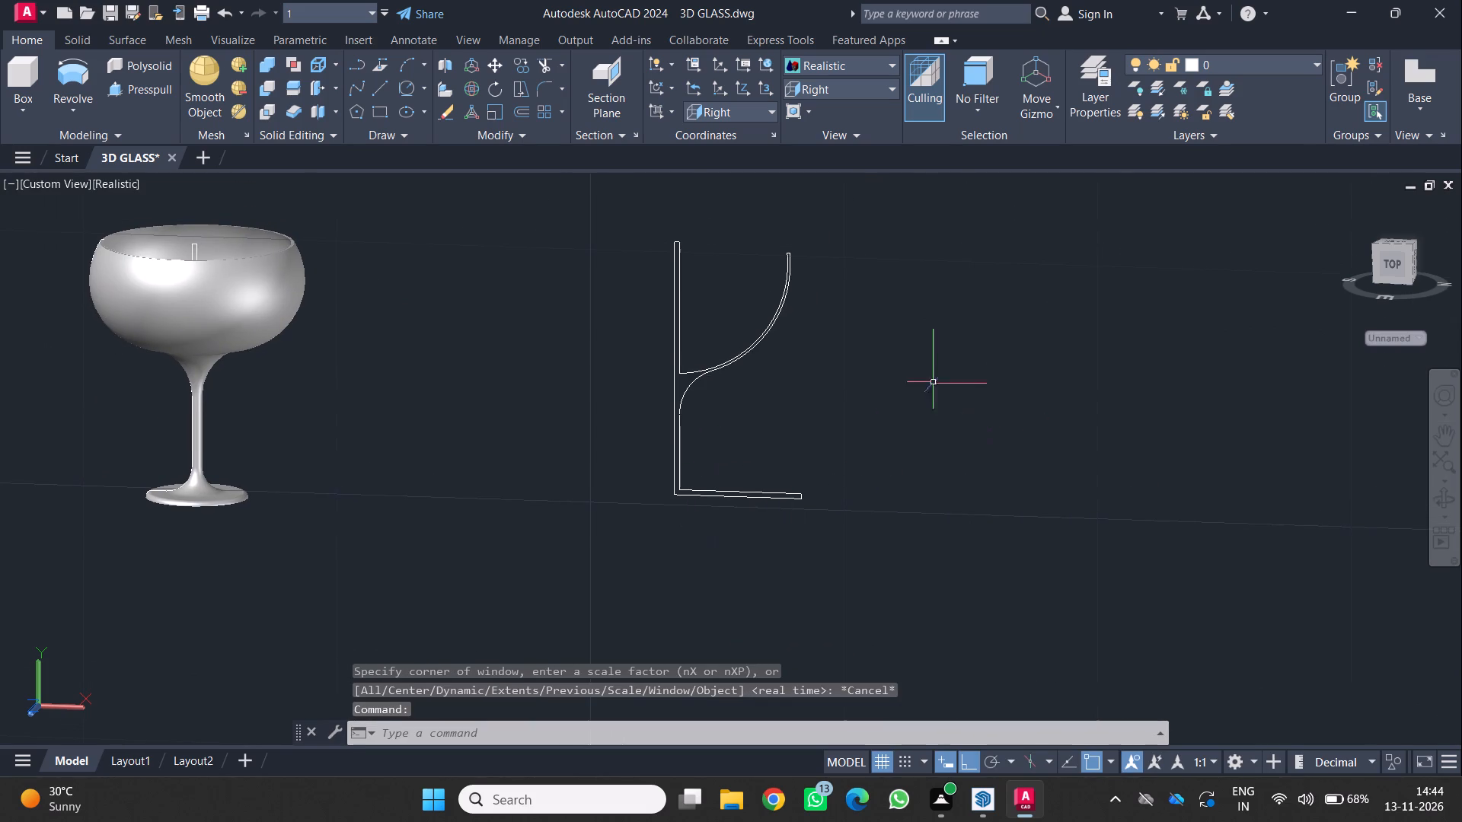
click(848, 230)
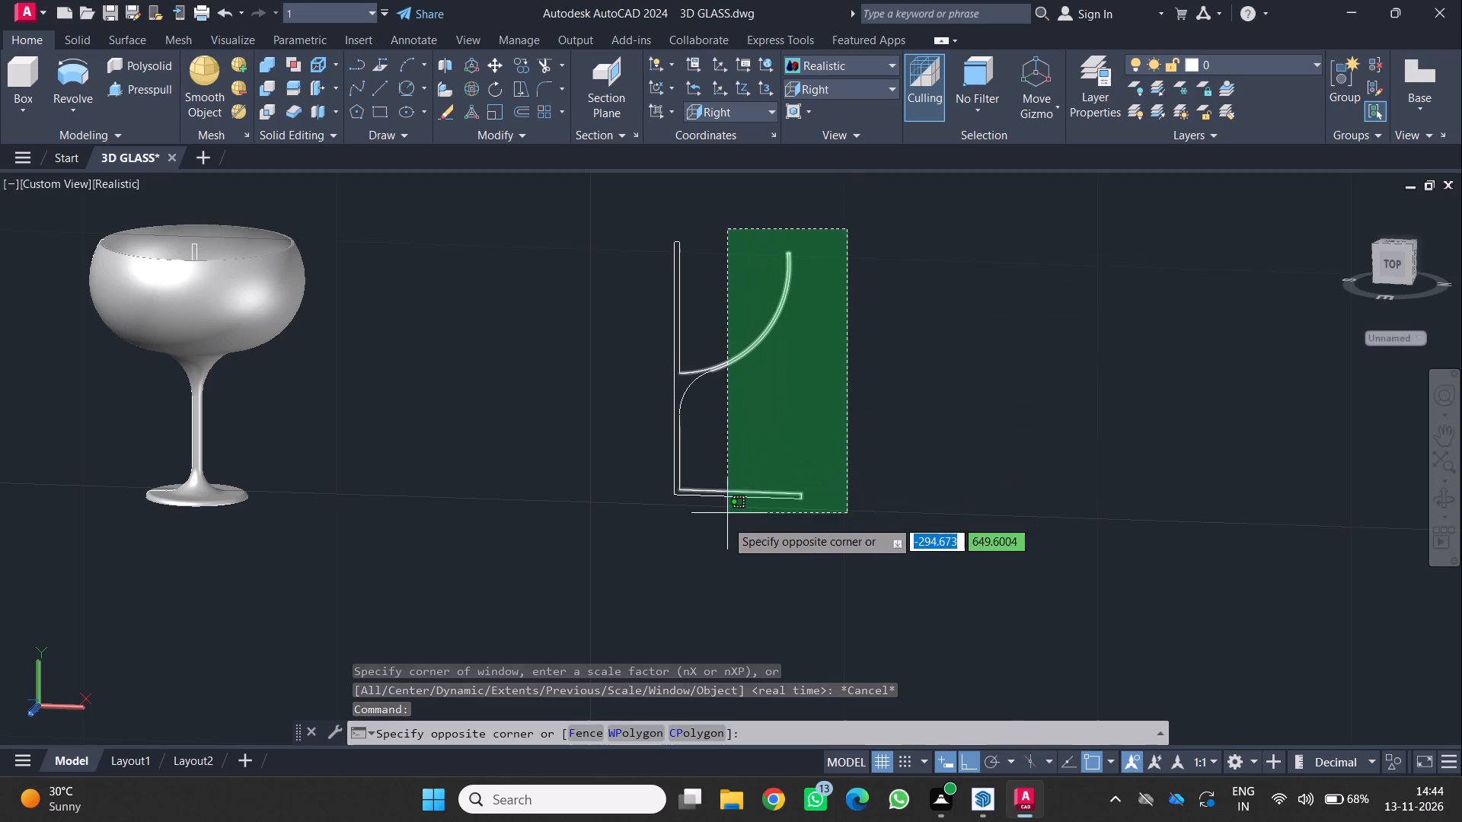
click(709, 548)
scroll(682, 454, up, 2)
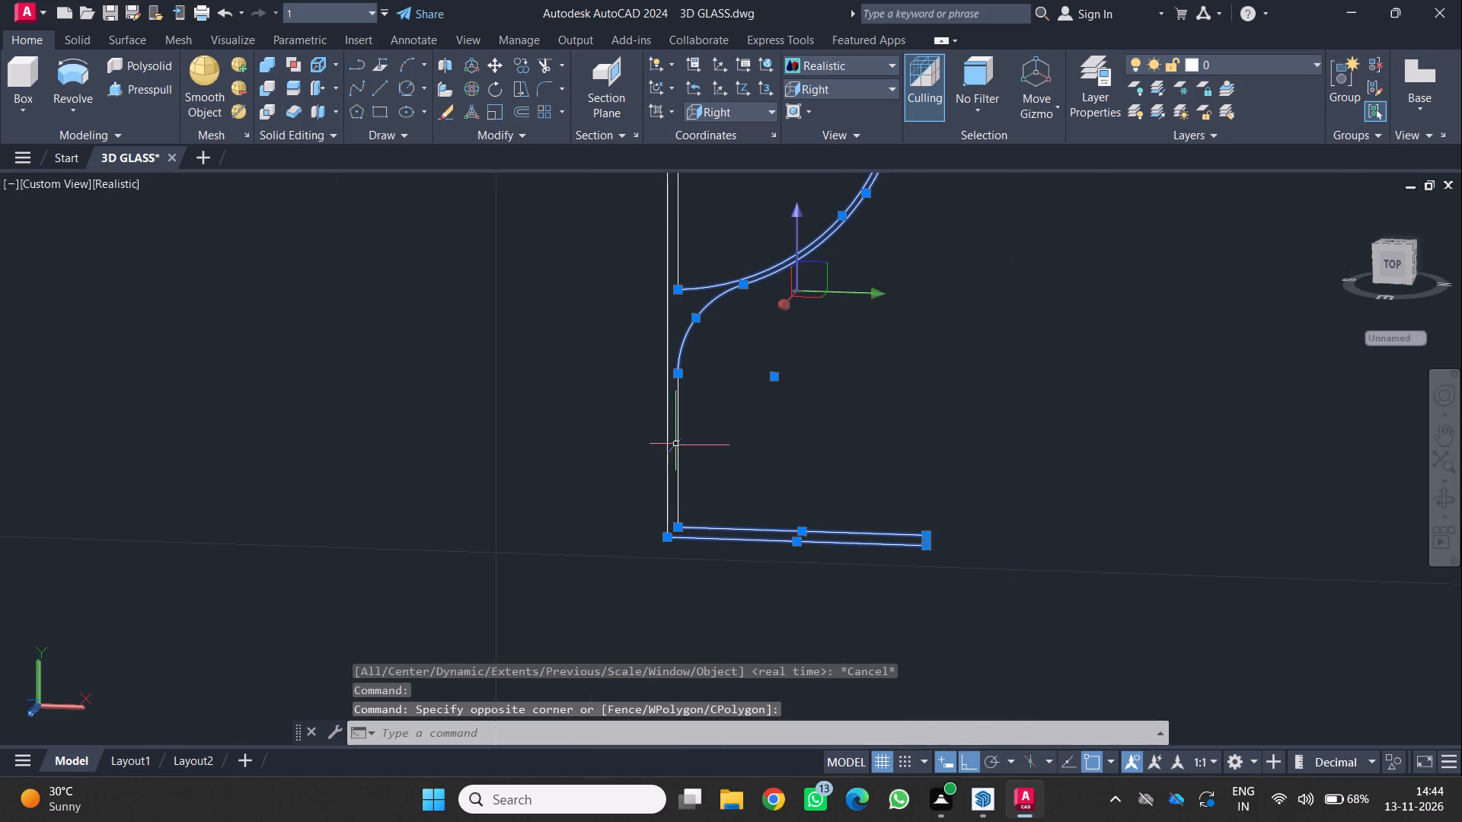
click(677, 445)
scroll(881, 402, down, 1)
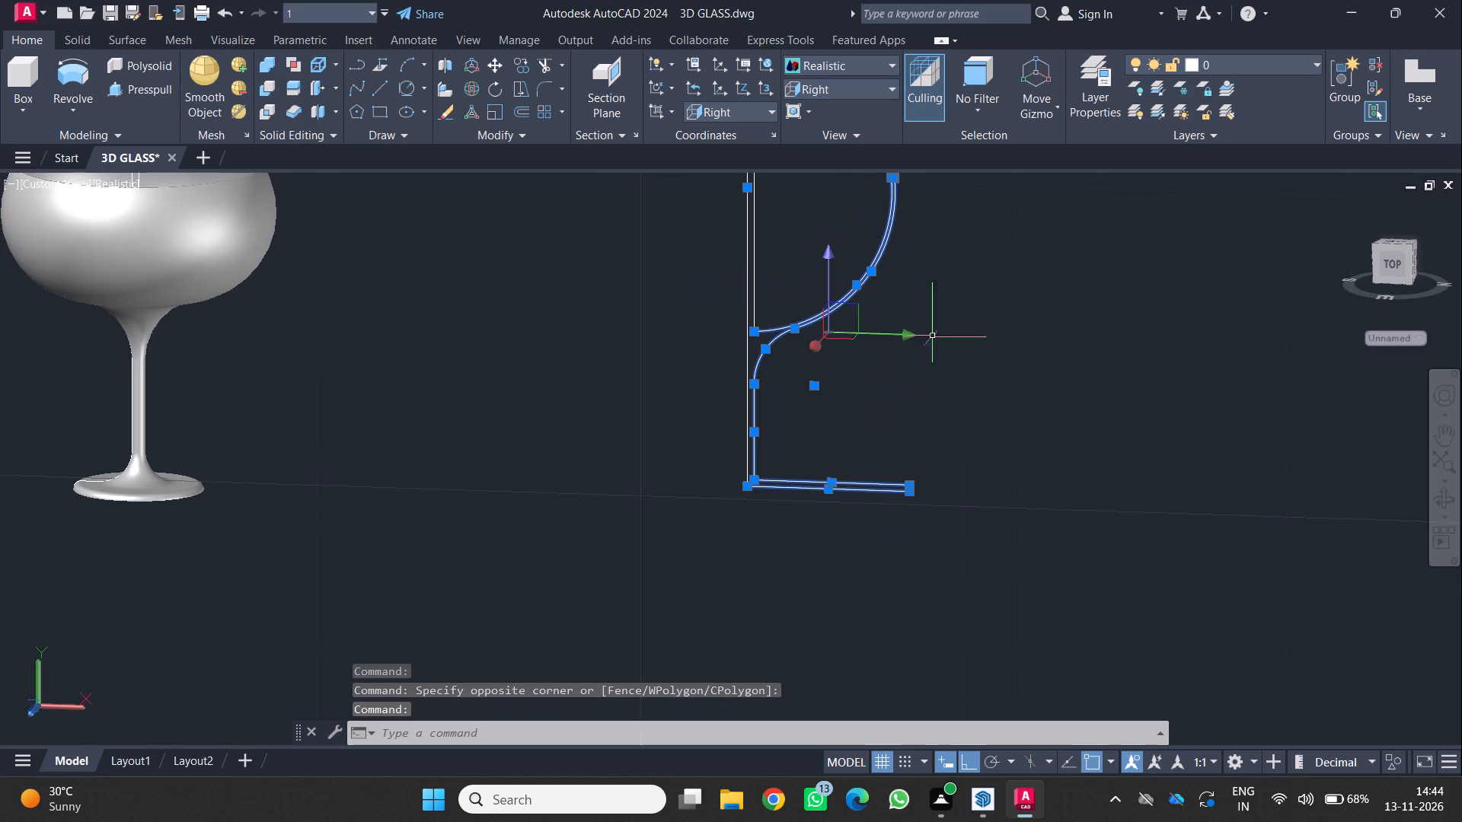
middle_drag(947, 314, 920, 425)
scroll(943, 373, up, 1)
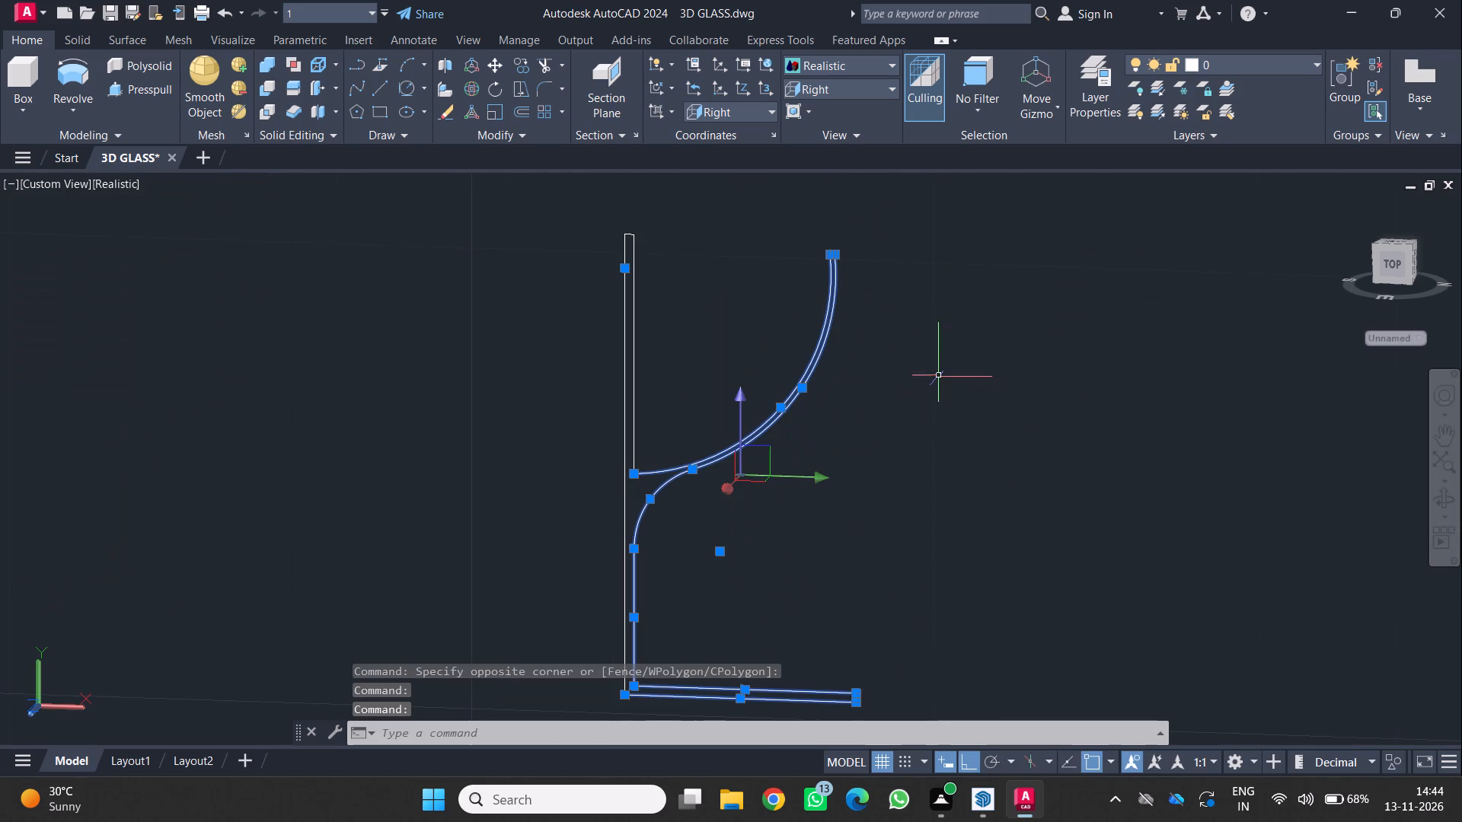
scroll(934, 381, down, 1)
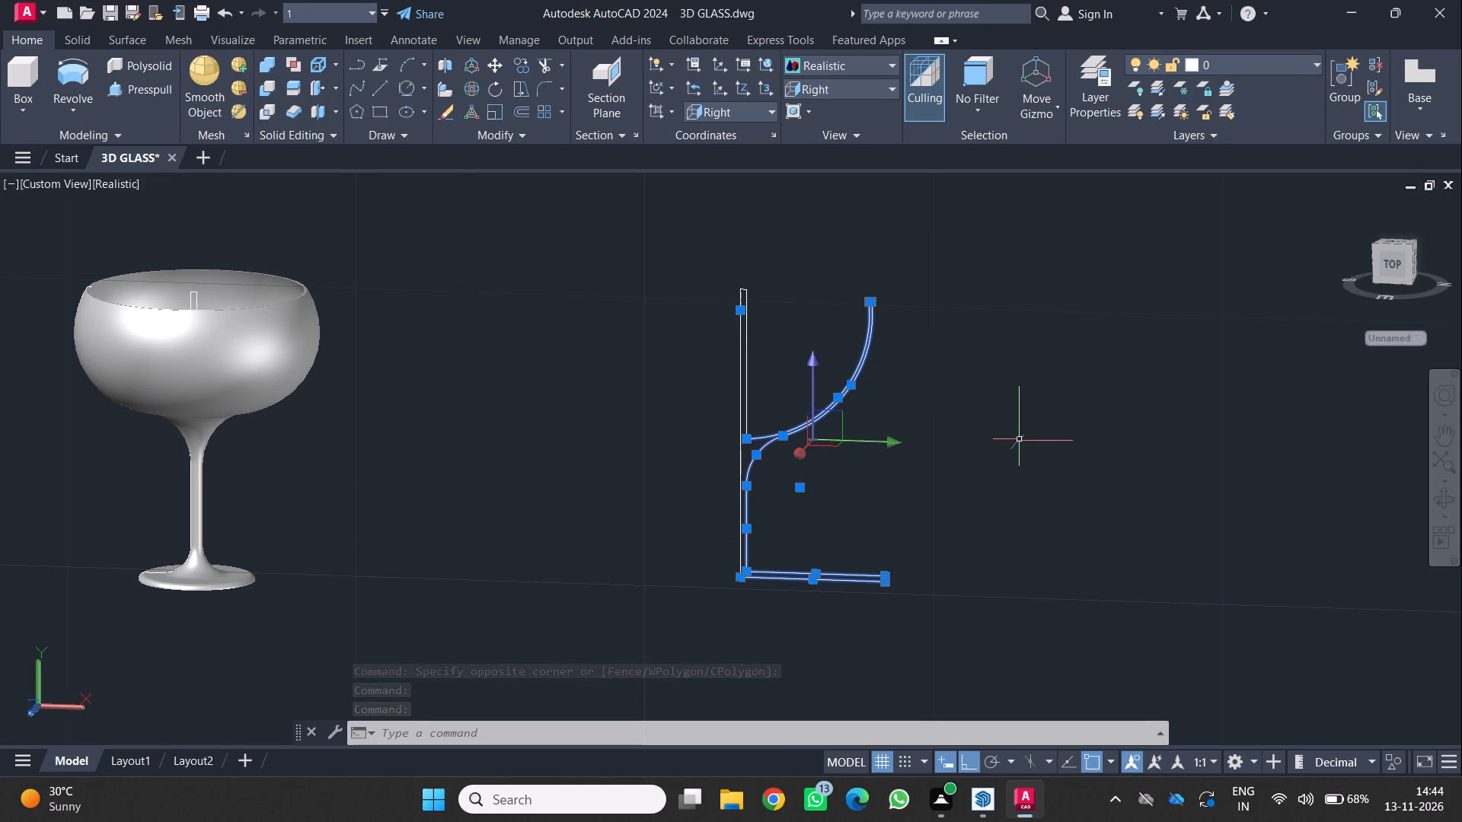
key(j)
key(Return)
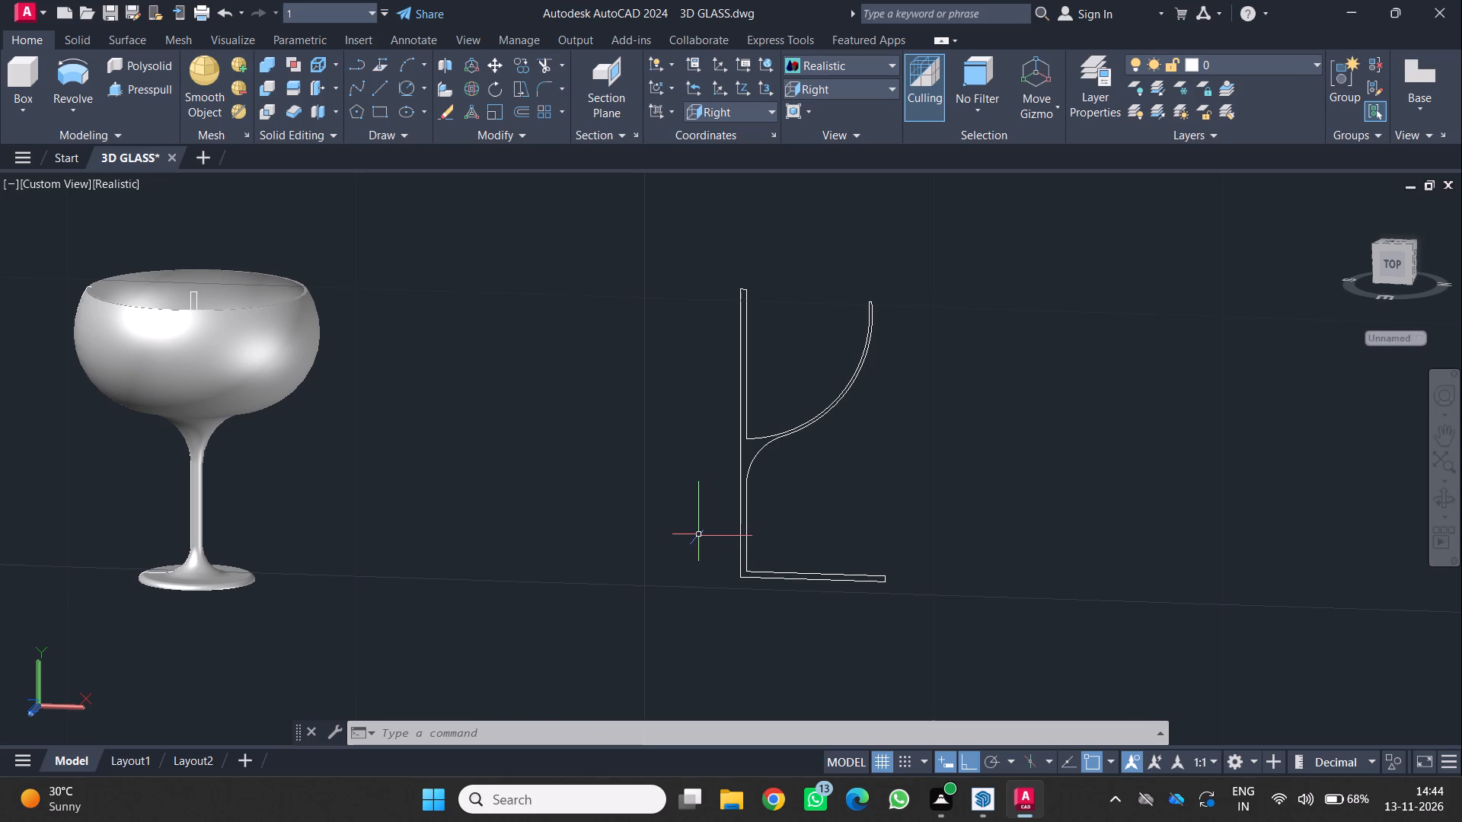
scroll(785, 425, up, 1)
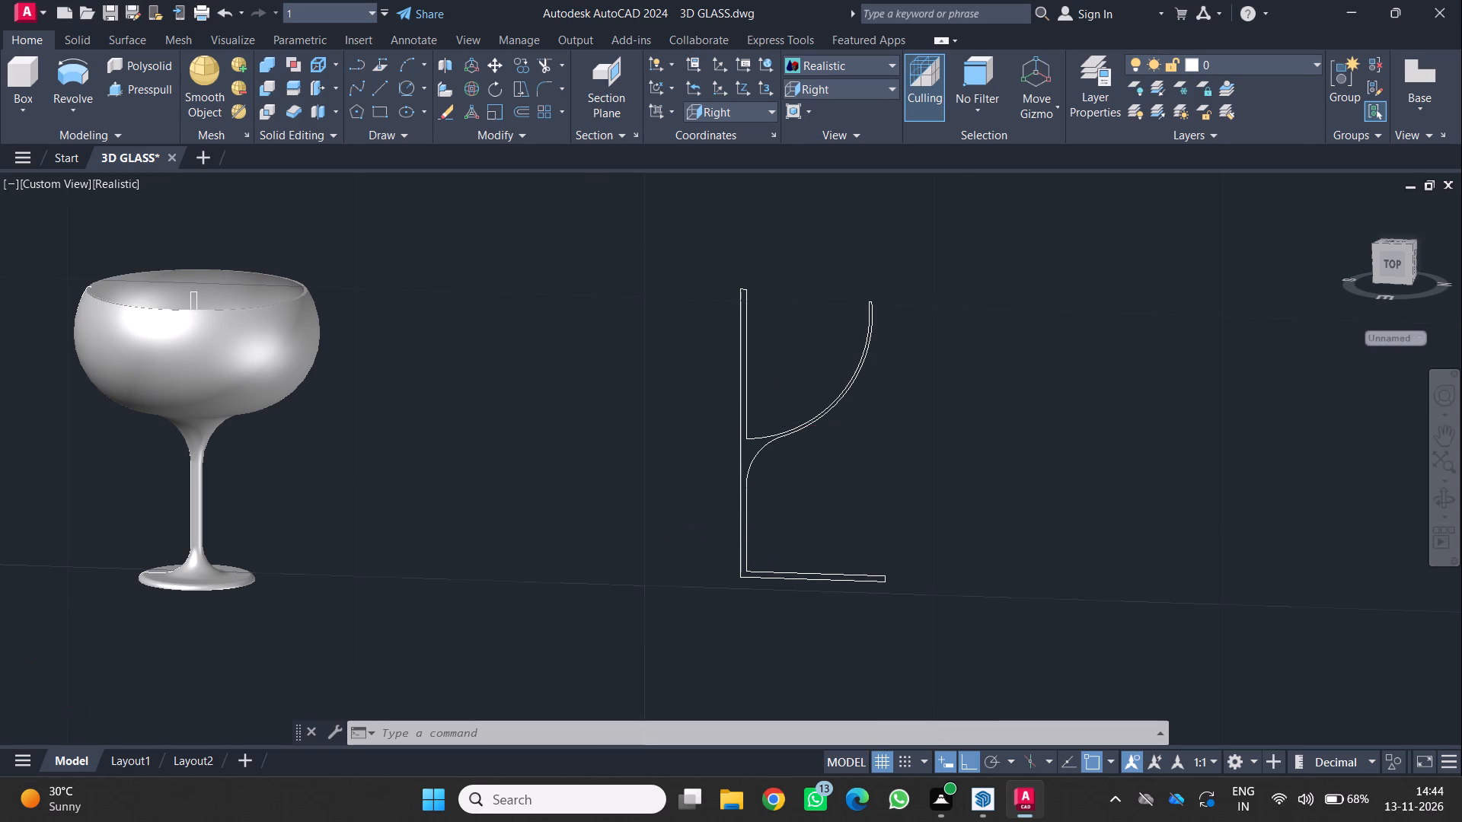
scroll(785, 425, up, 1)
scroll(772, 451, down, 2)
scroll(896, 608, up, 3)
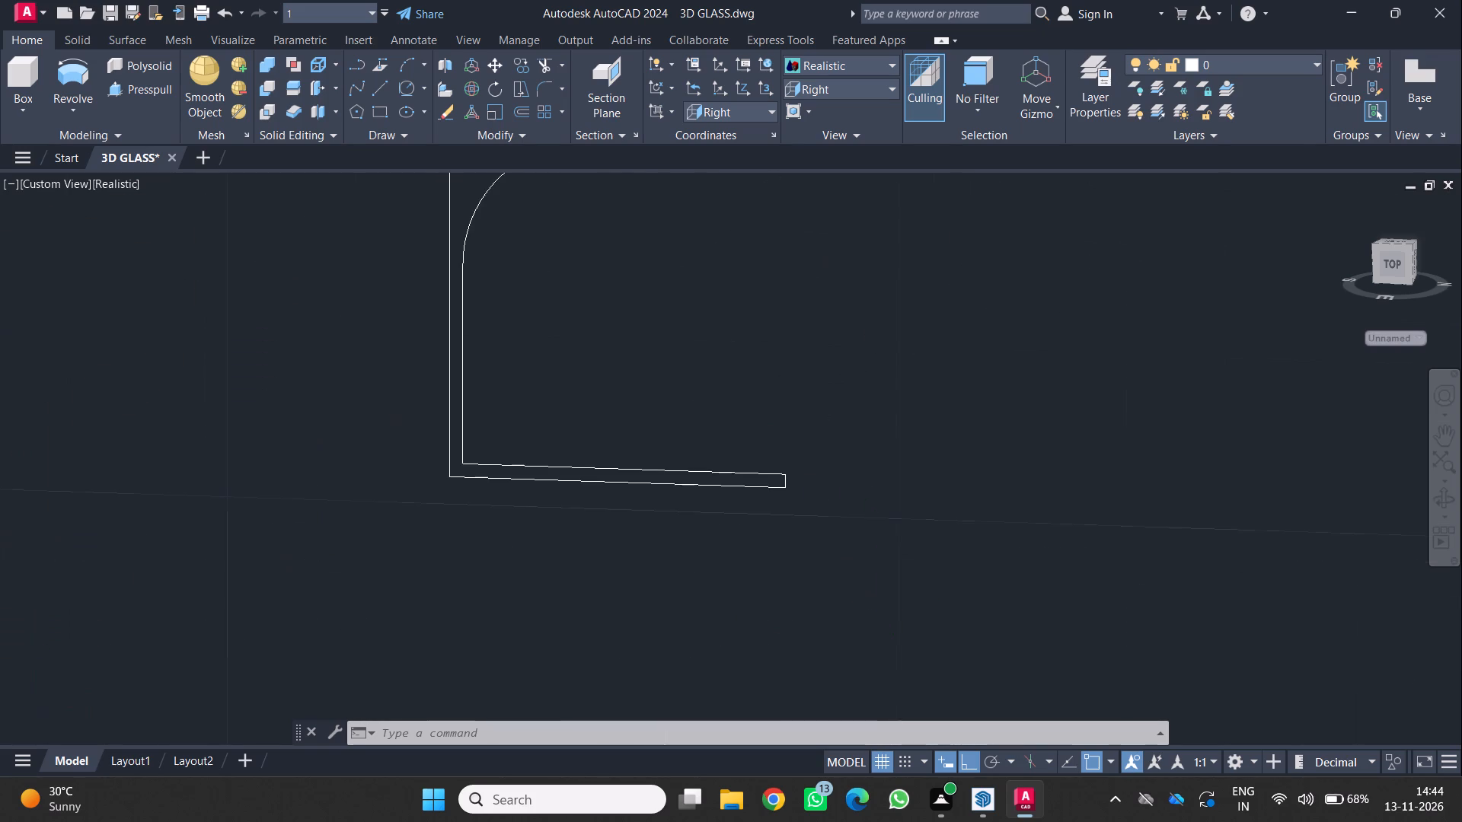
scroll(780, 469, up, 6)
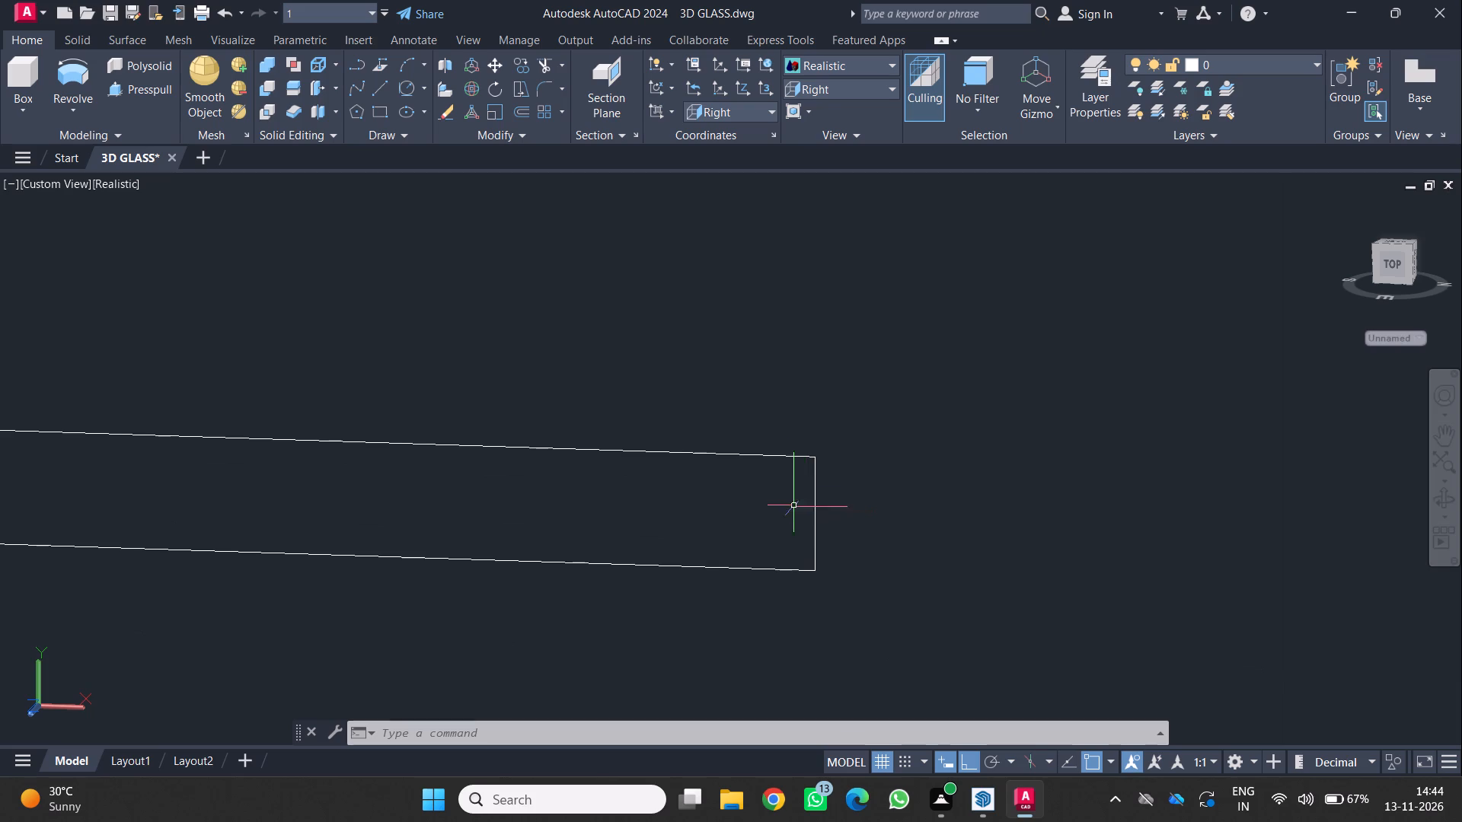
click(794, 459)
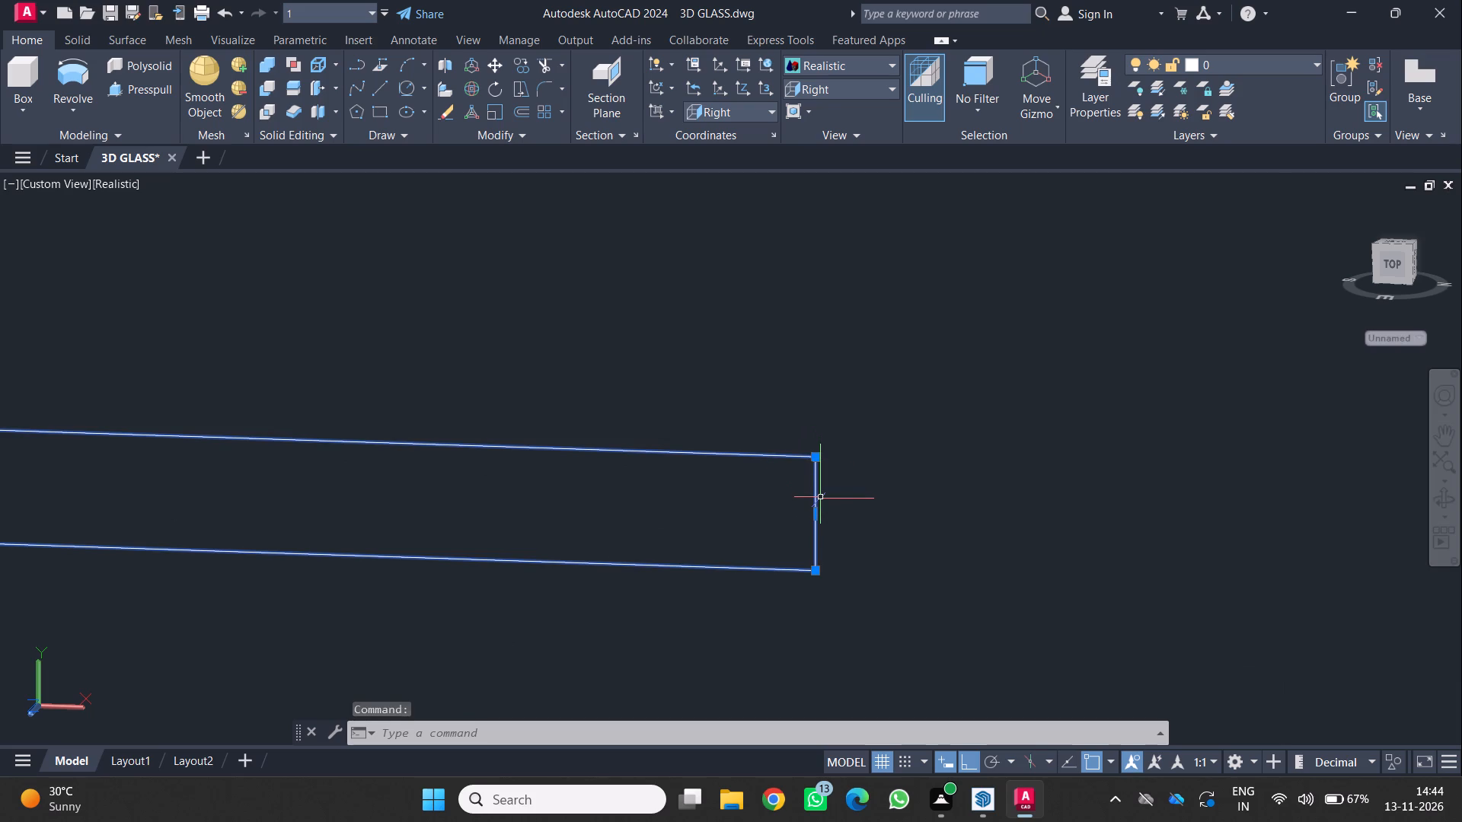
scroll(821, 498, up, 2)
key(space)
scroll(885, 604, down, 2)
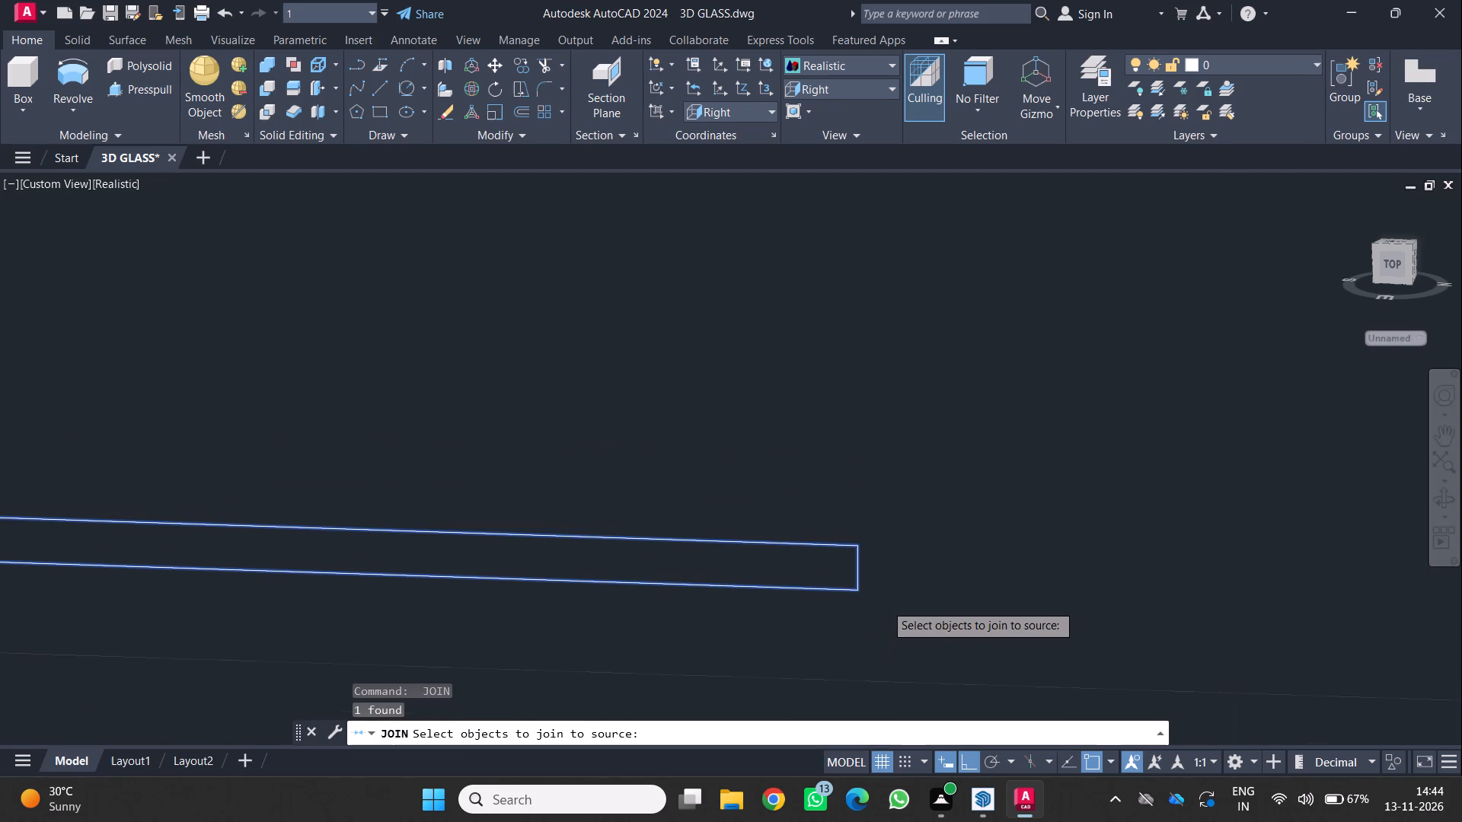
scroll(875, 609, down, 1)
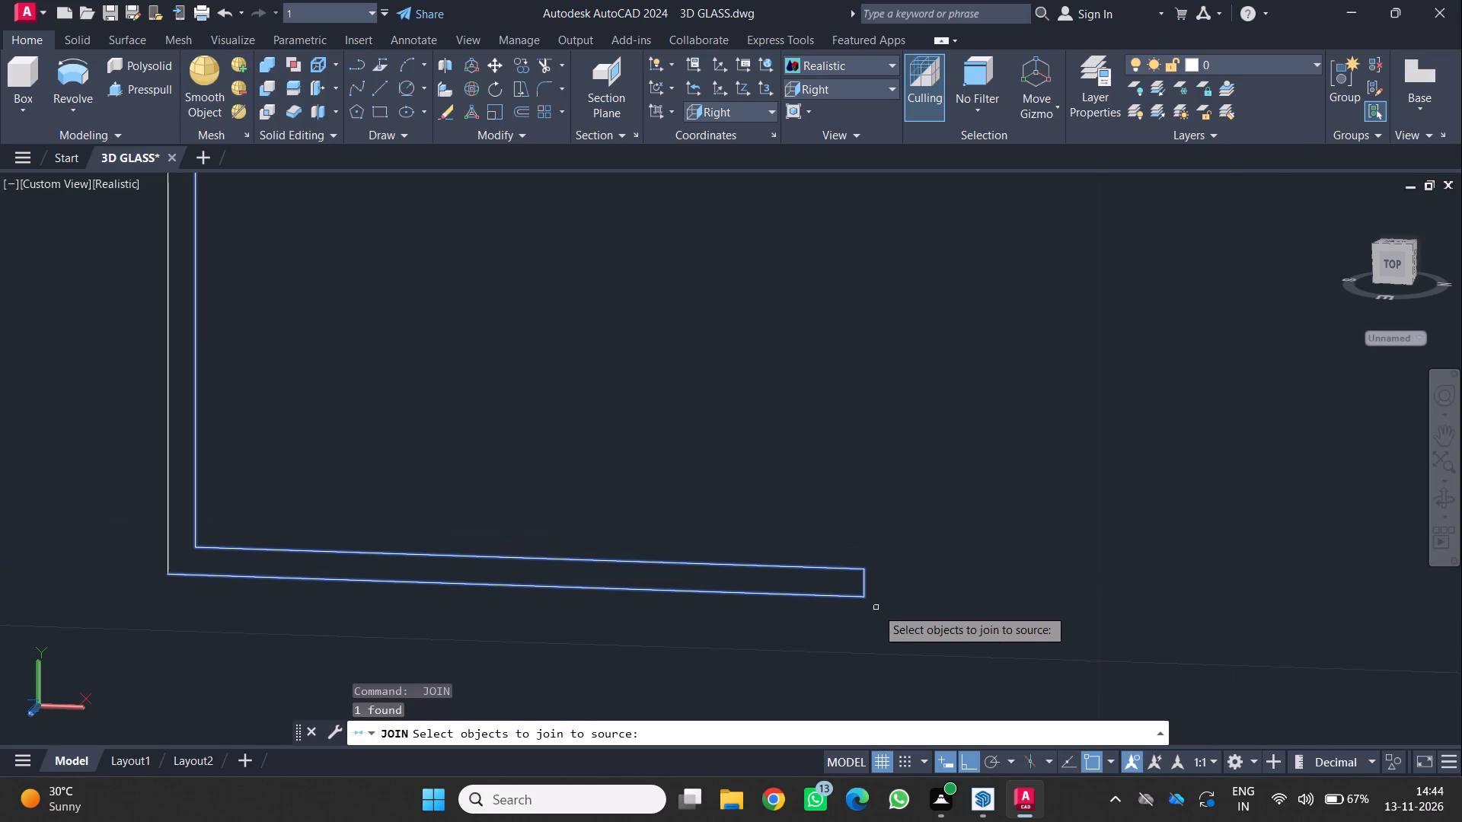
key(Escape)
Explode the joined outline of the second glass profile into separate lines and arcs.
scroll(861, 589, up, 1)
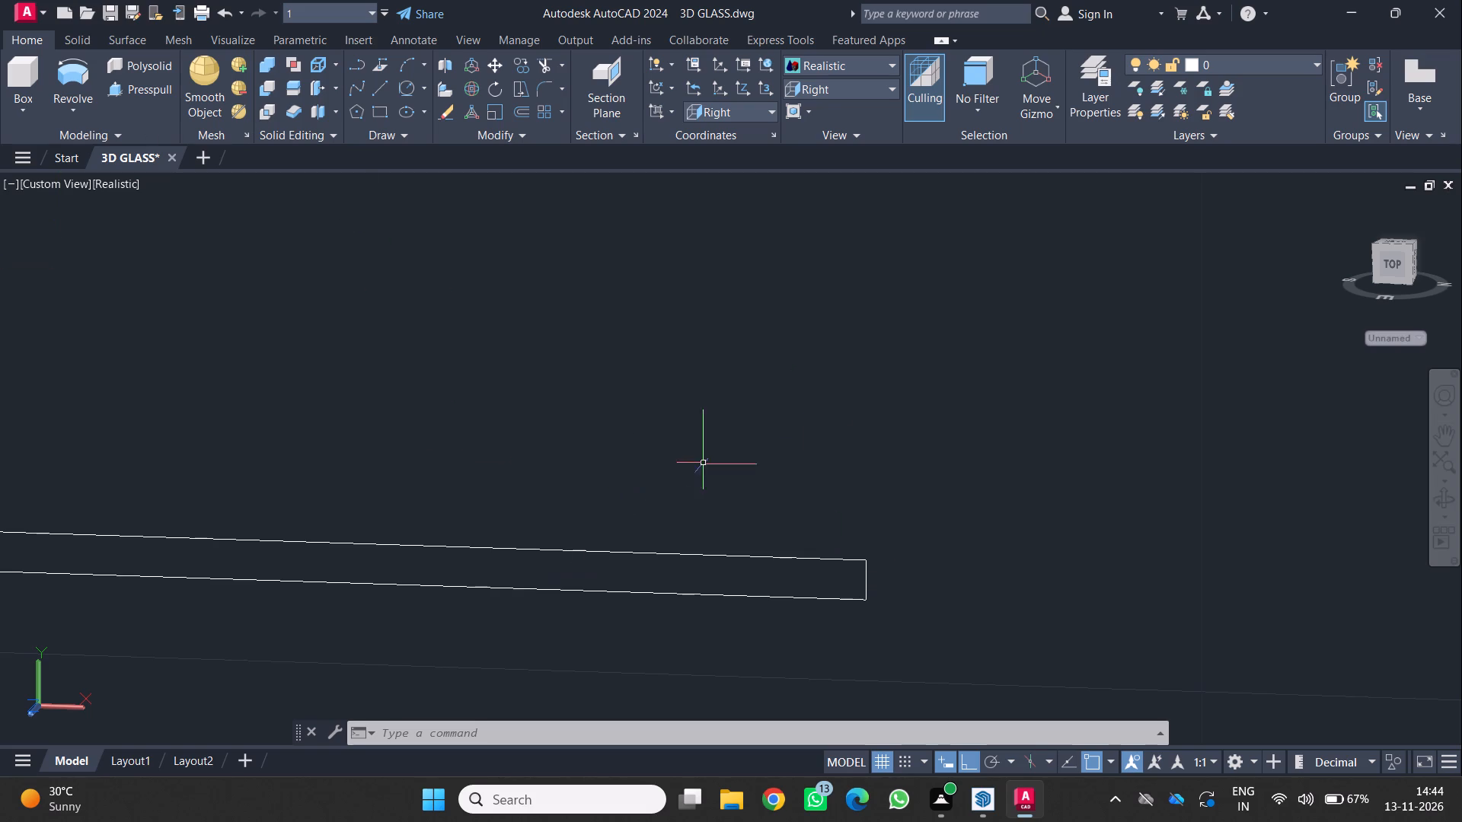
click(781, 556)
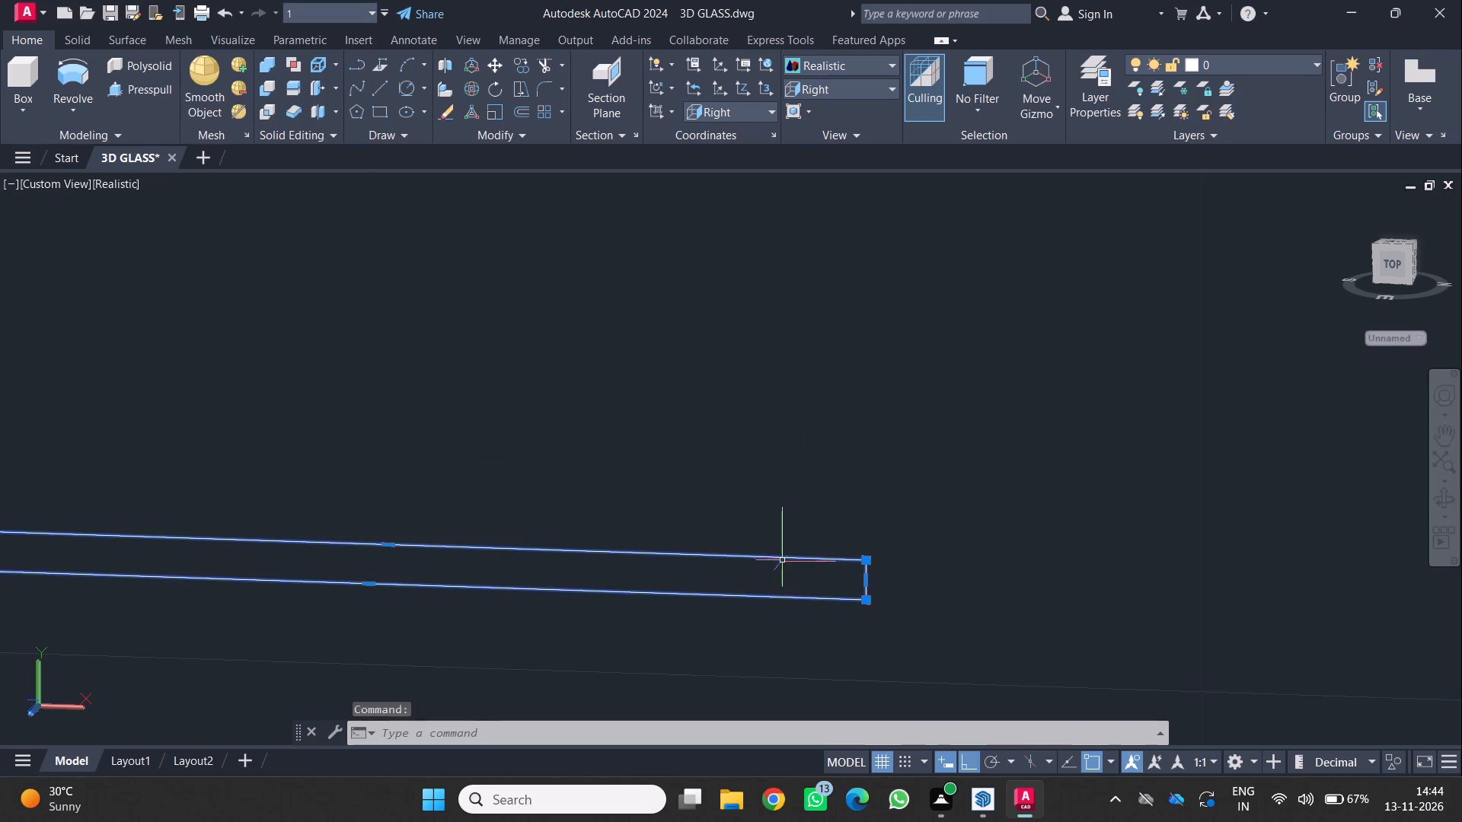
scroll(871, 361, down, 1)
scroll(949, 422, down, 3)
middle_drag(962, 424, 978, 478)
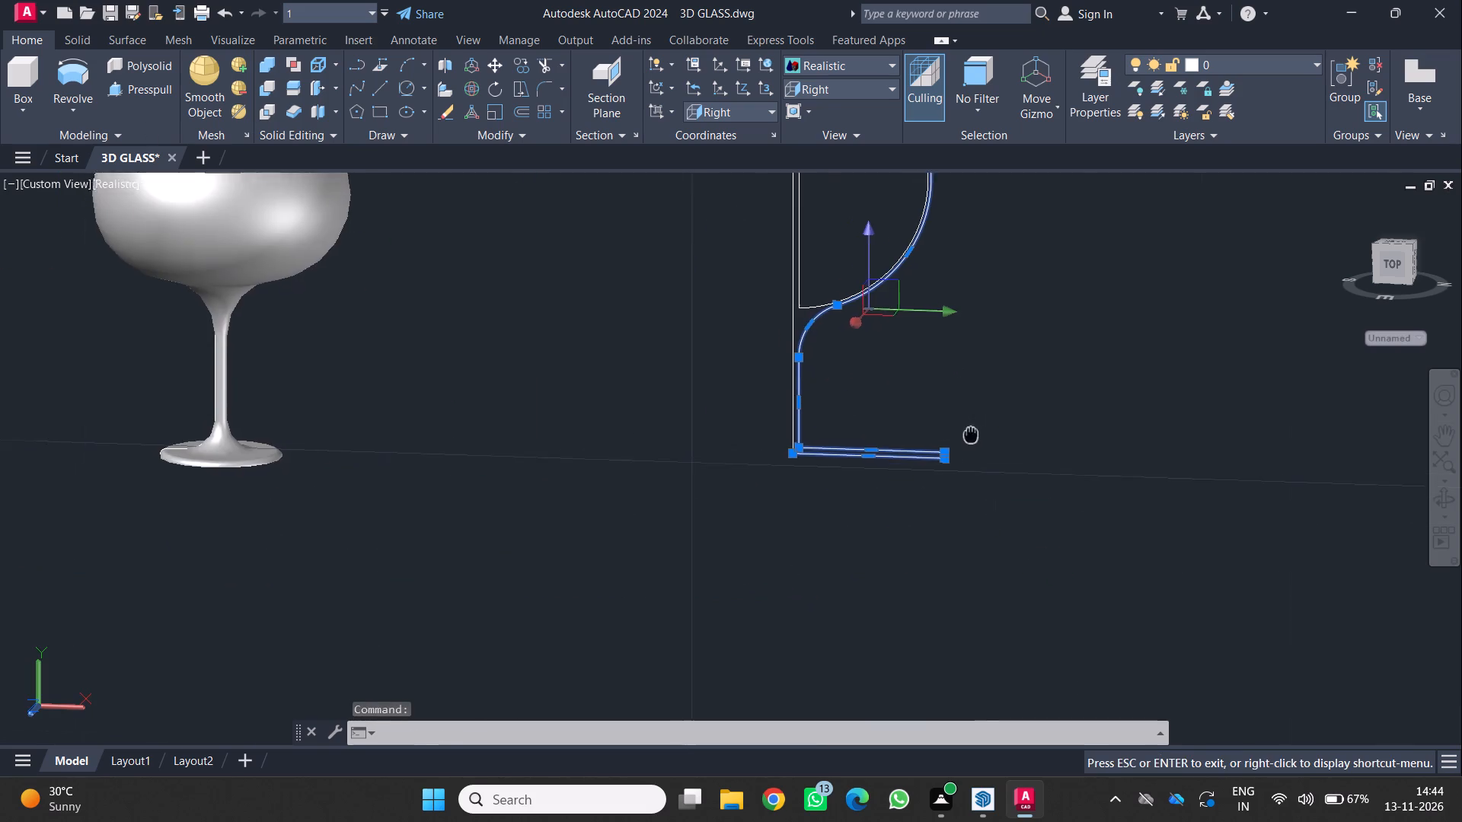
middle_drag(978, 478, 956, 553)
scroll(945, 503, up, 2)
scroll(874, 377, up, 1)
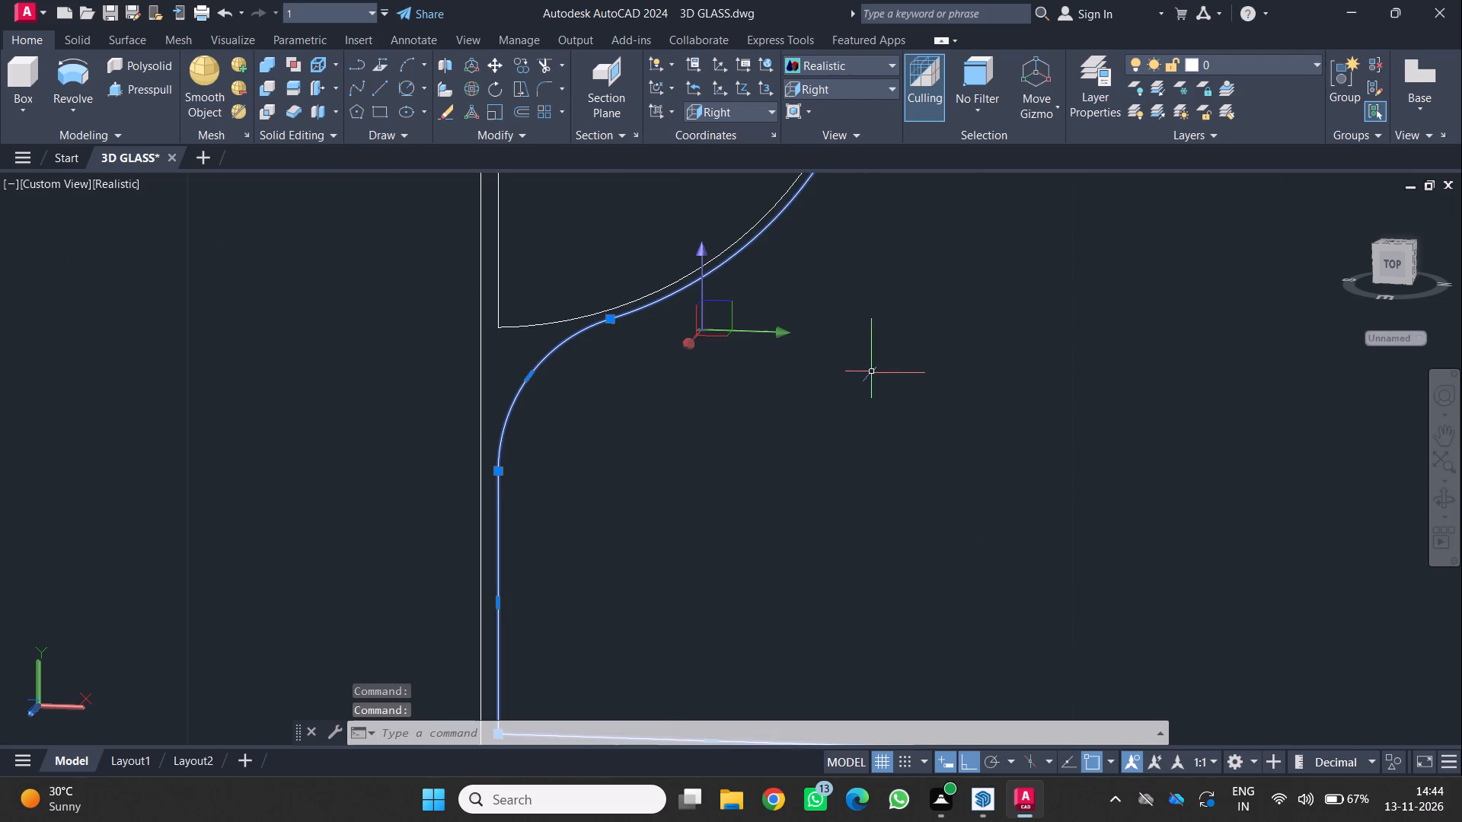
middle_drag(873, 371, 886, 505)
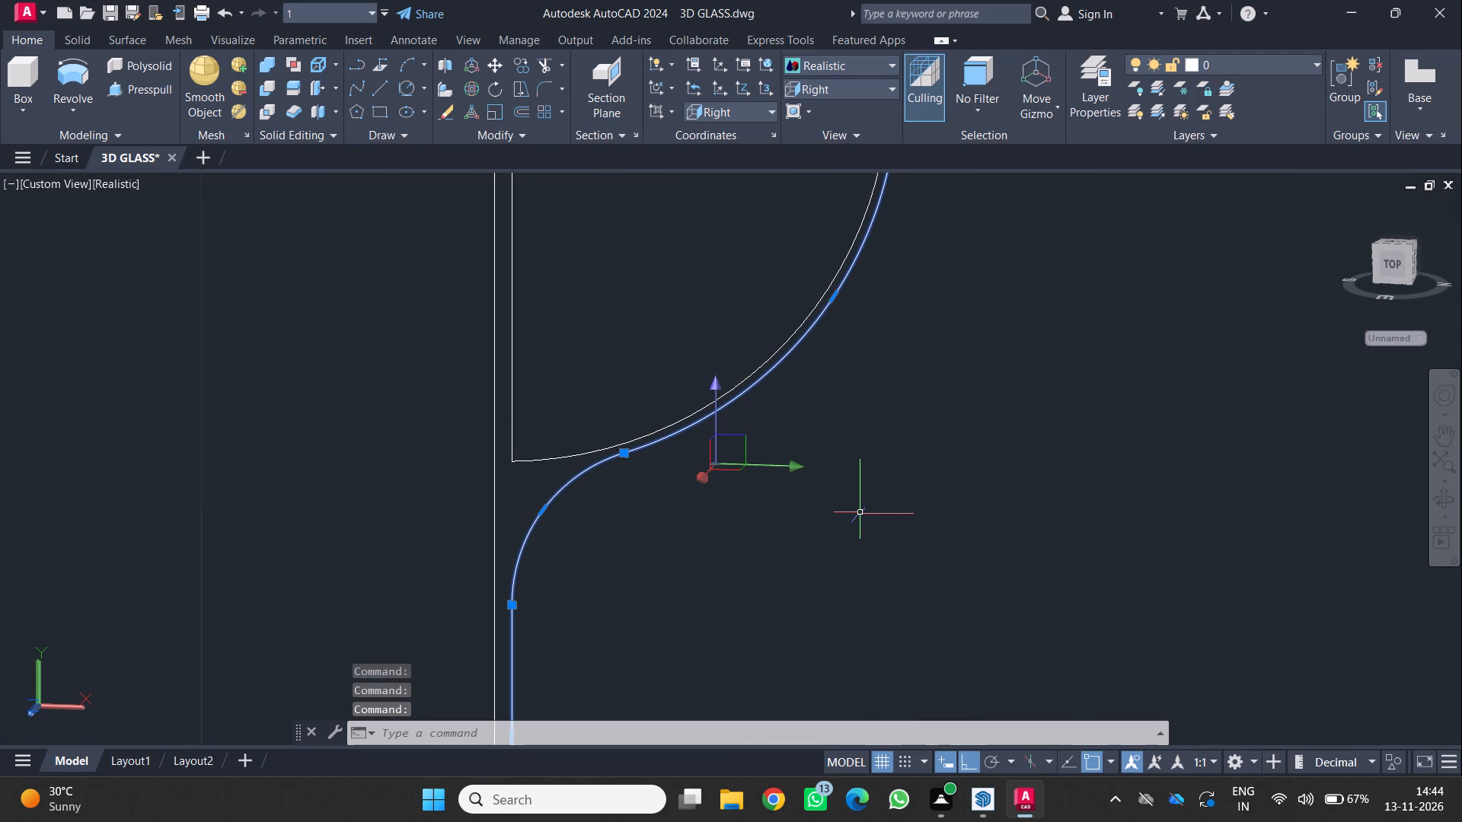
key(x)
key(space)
Fillet the upper corner at the outer end of the profile's base, between the upper base line and the short end line.
scroll(765, 492, down, 2)
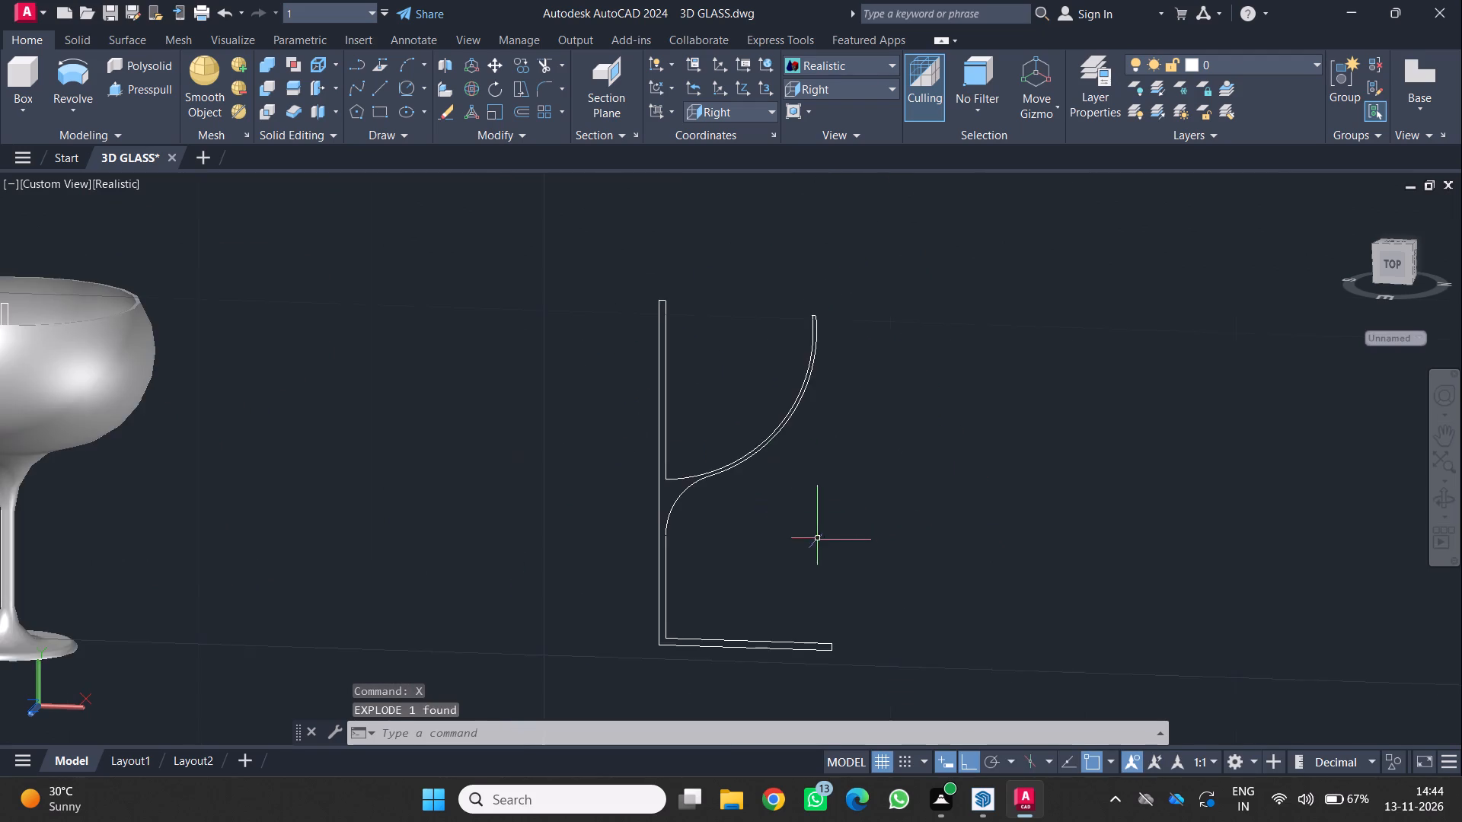
middle_drag(822, 540, 752, 448)
scroll(816, 543, up, 1)
middle_drag(769, 544, 739, 513)
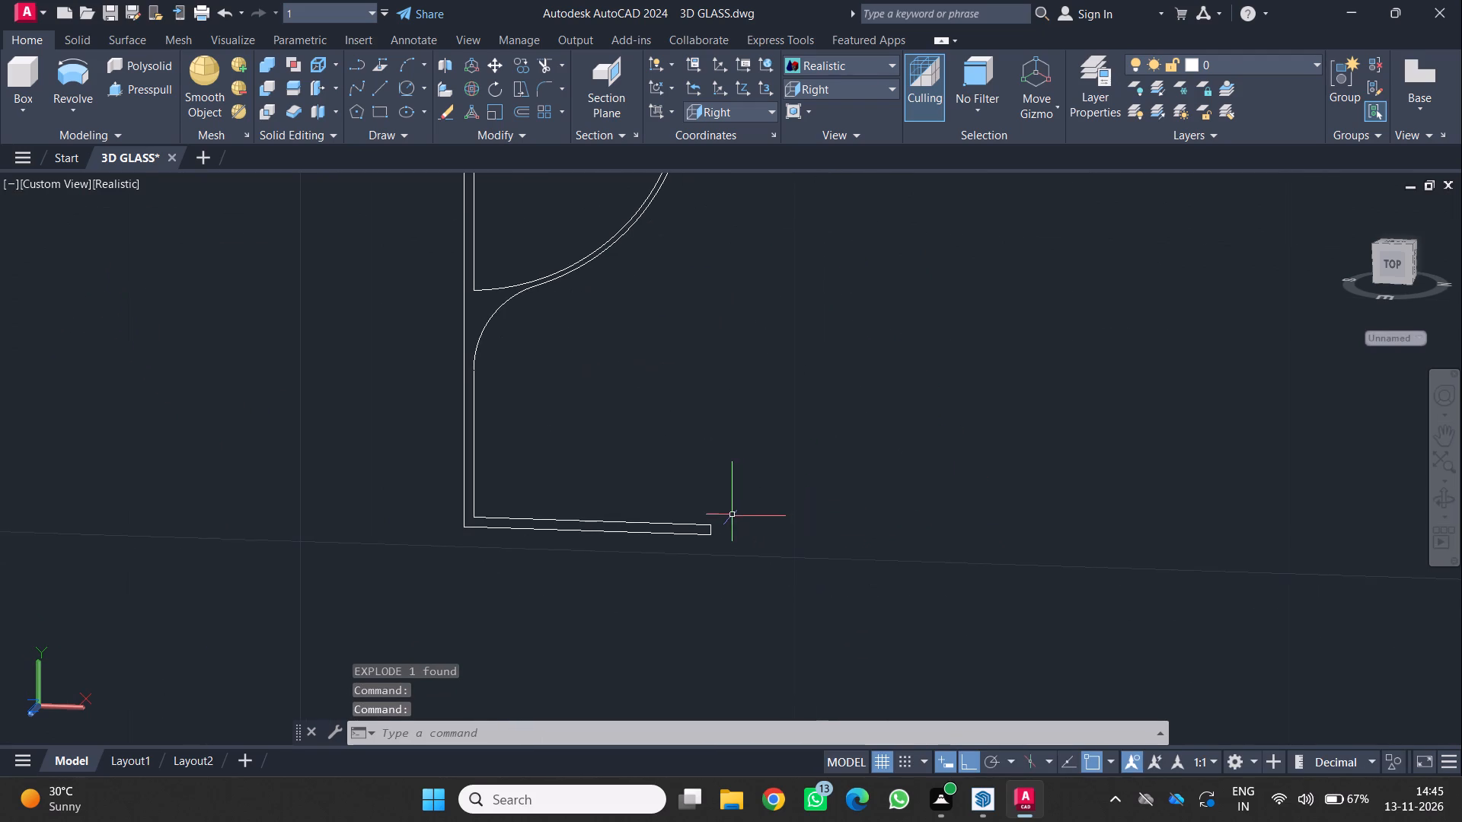
text(F)
key(space)
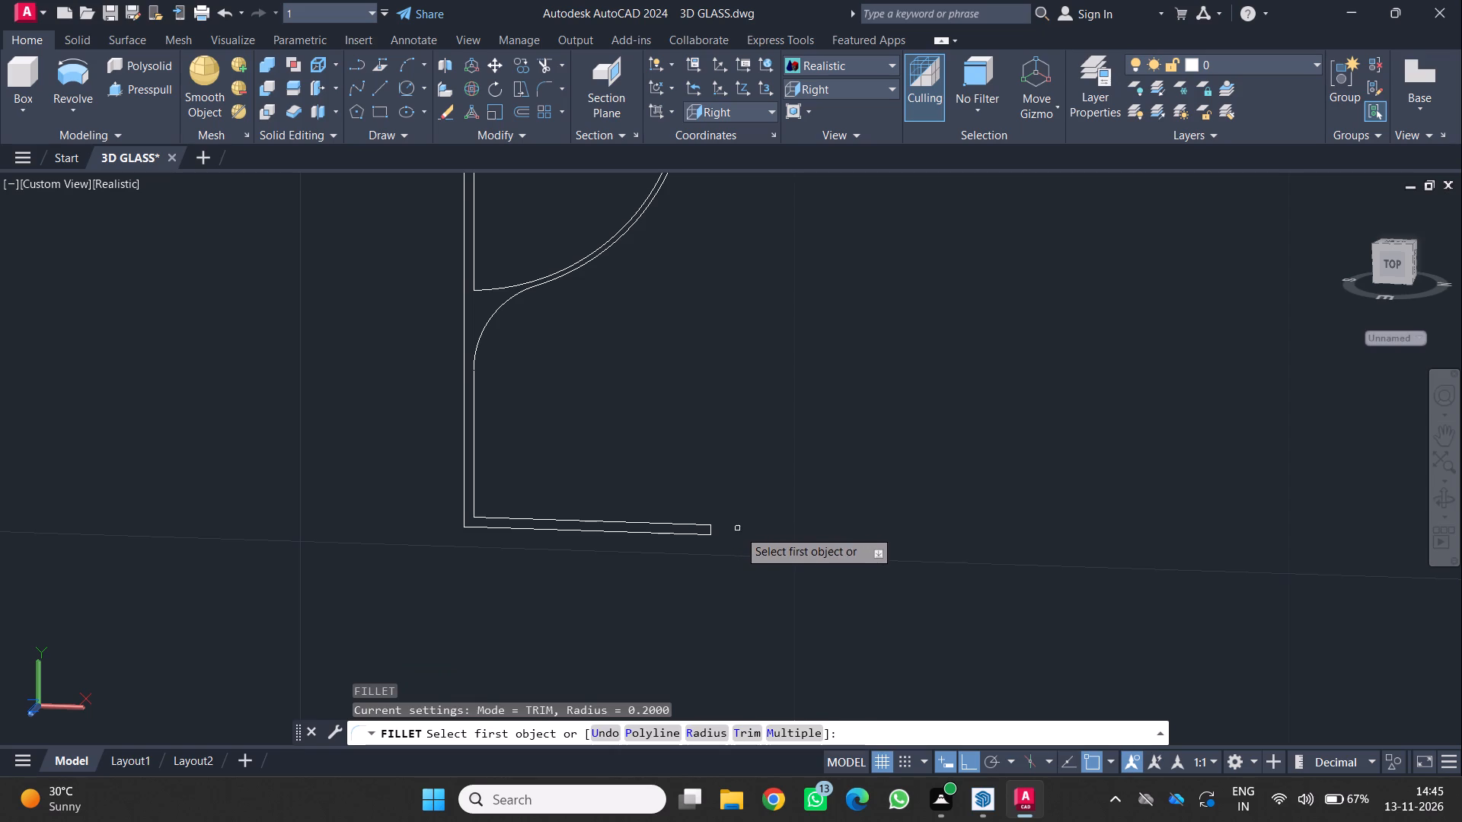
key(r)
key(space)
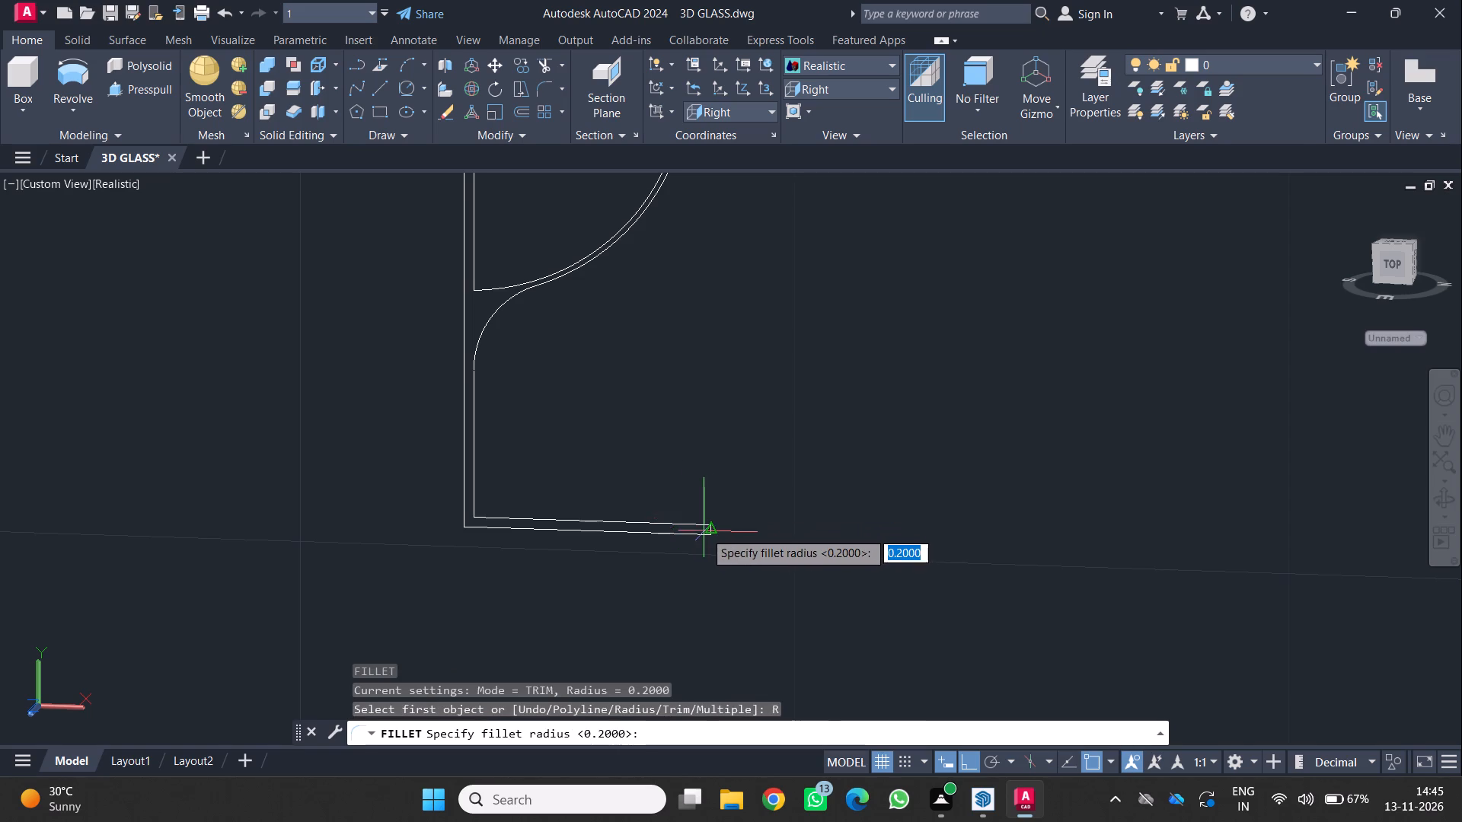
scroll(656, 535, up, 1)
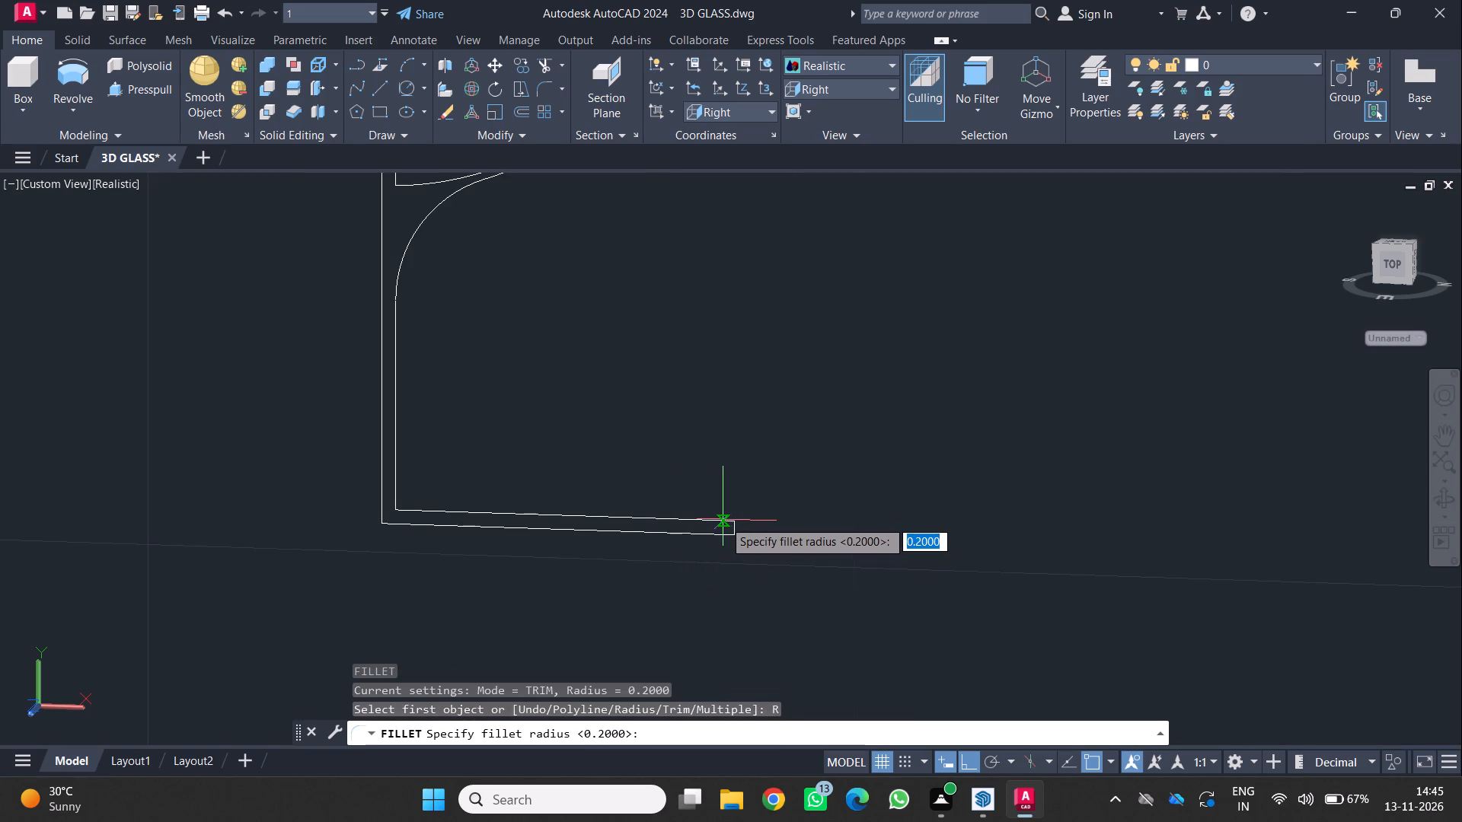
click(723, 520)
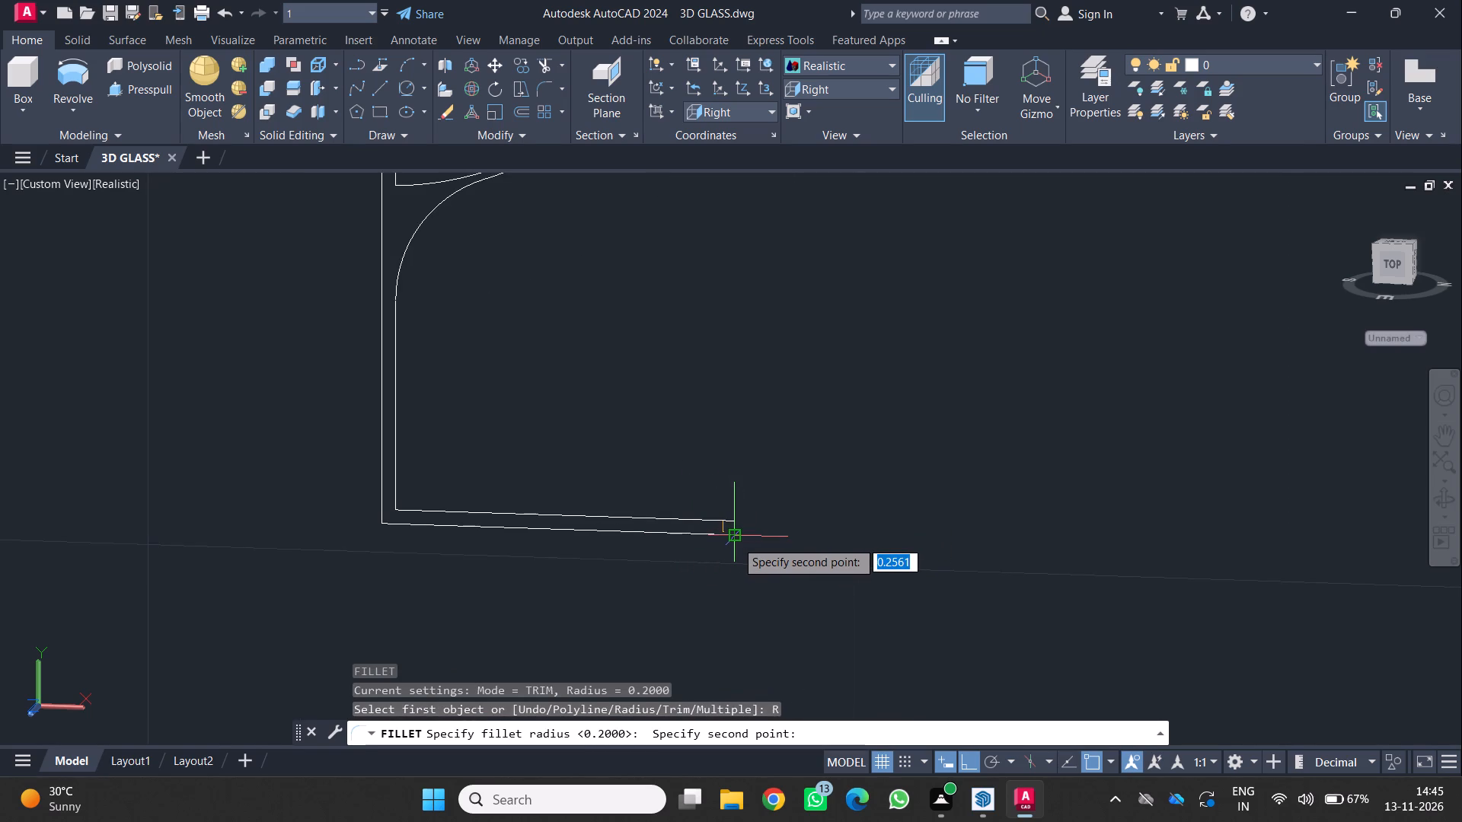
key(space)
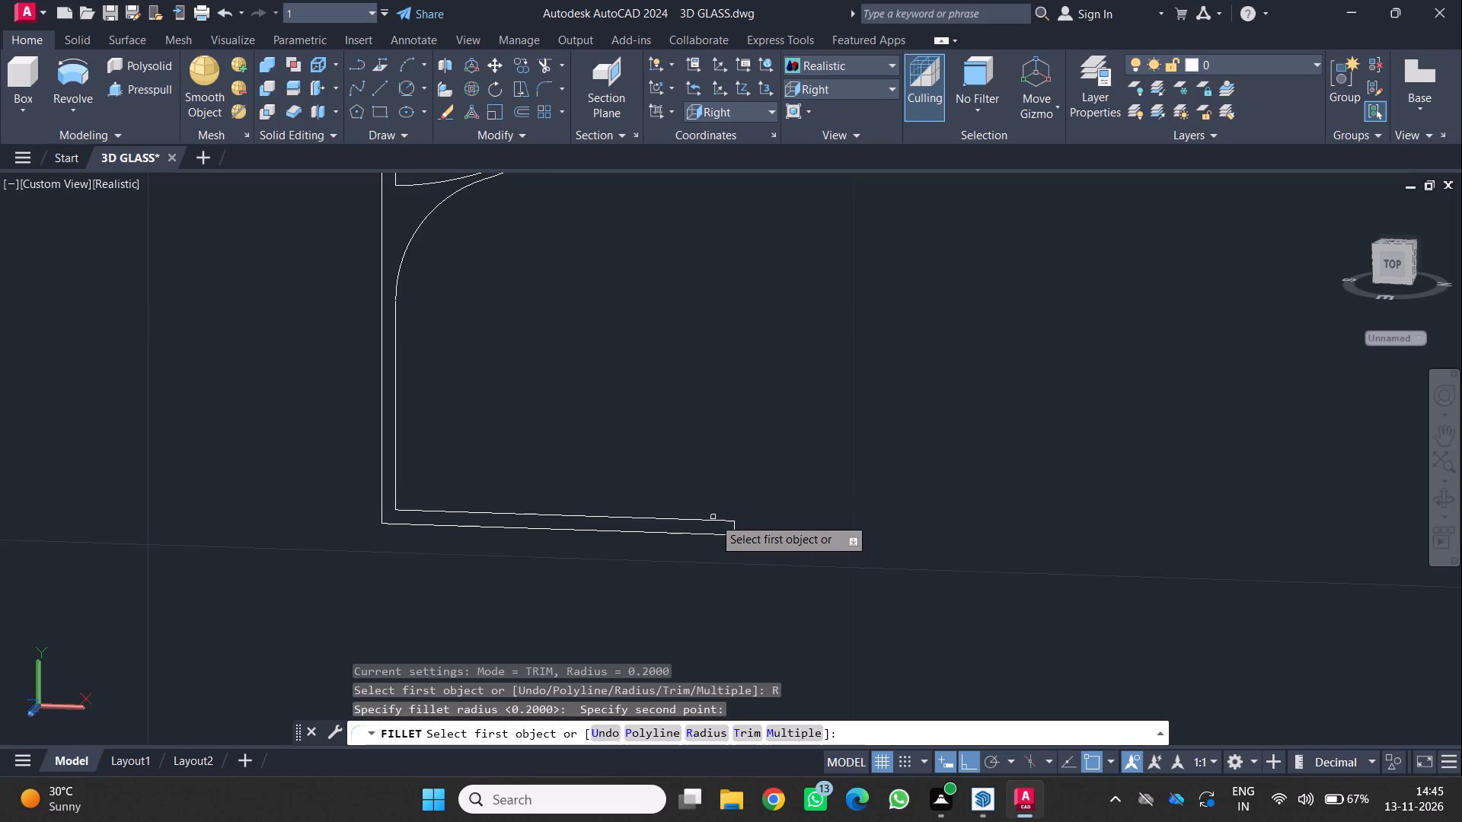
click(713, 518)
click(710, 521)
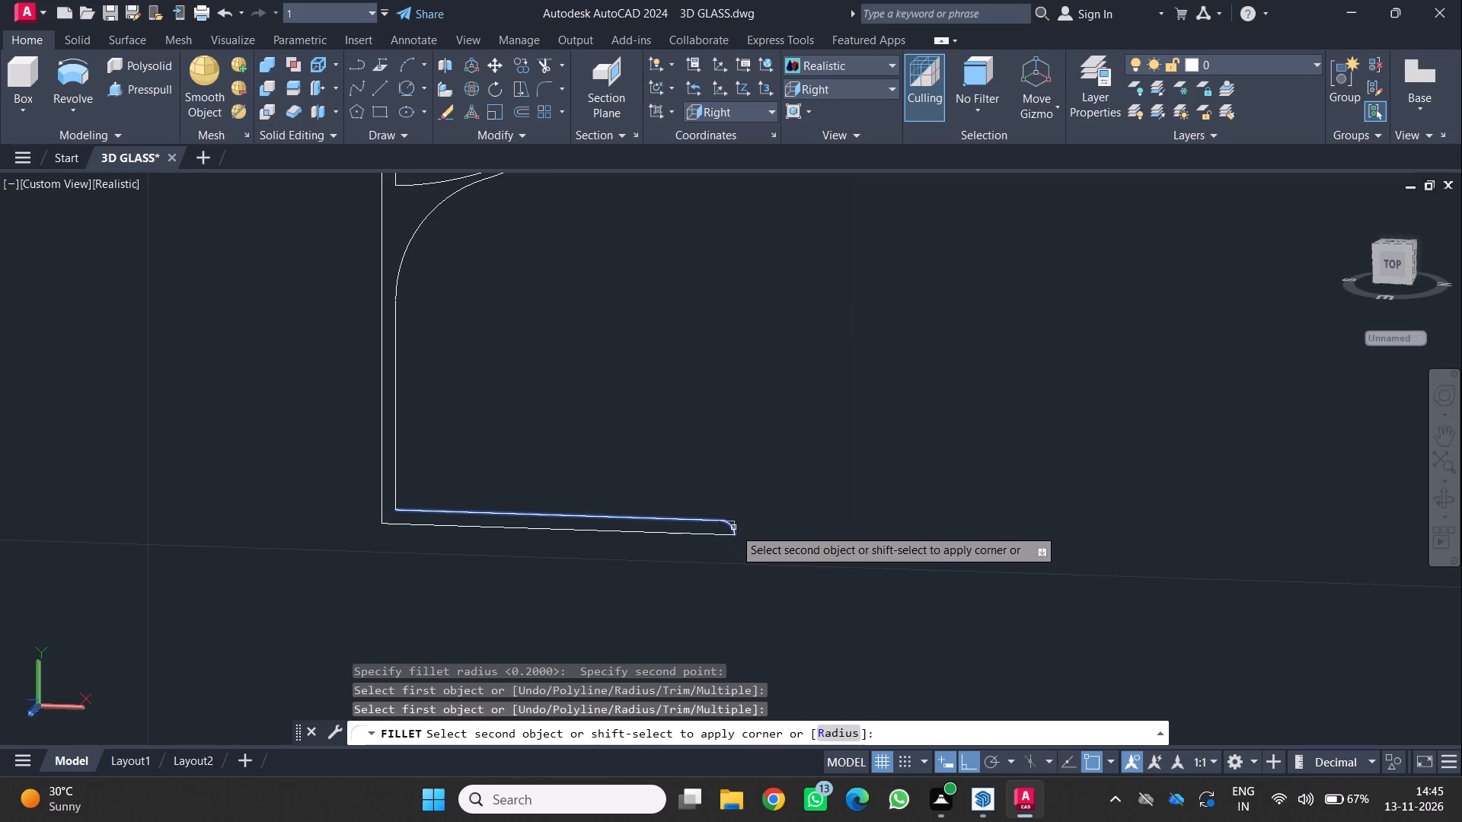
click(735, 527)
scroll(755, 524, down, 2)
middle_drag(701, 466, 704, 566)
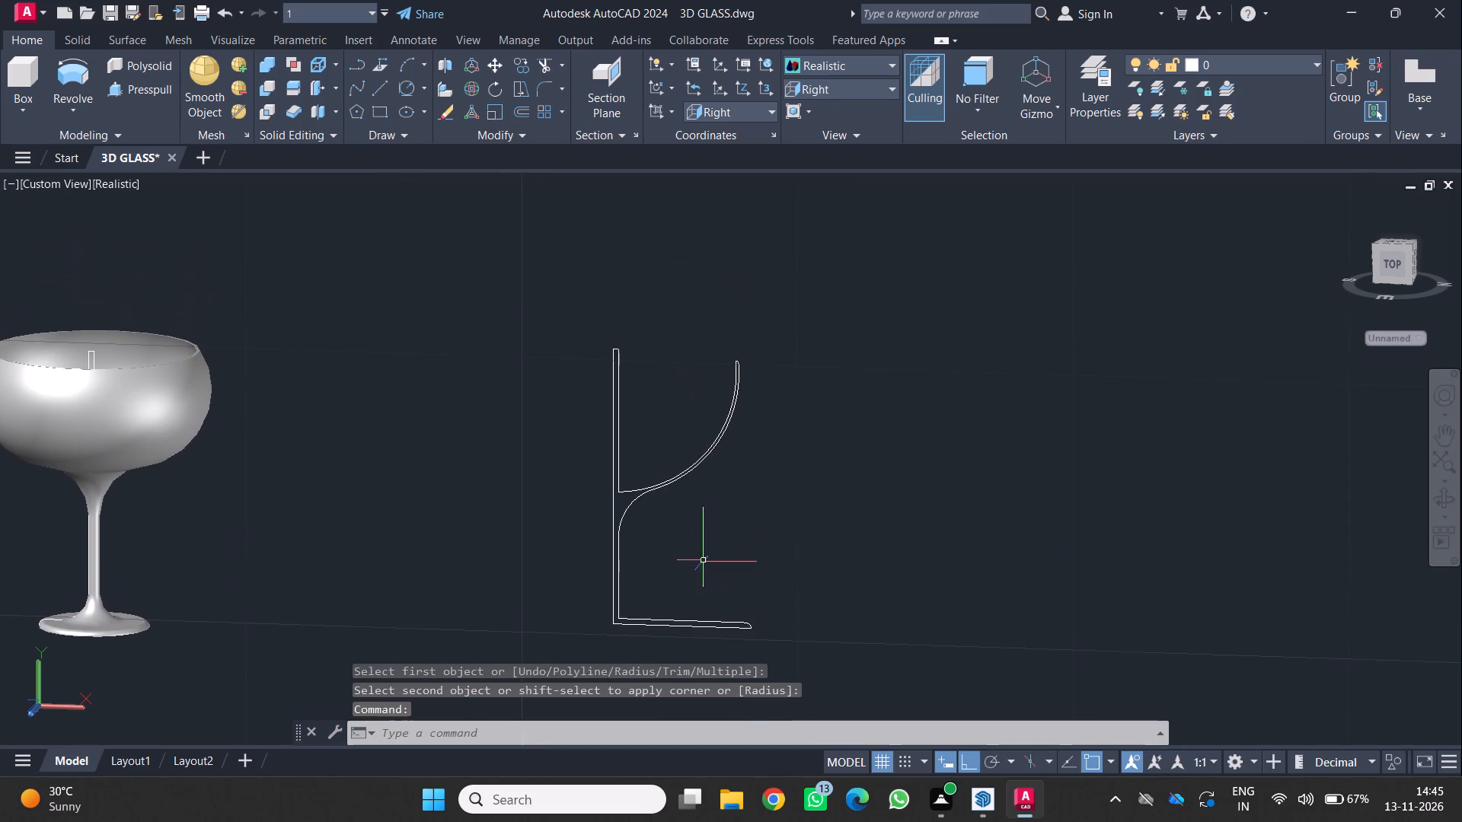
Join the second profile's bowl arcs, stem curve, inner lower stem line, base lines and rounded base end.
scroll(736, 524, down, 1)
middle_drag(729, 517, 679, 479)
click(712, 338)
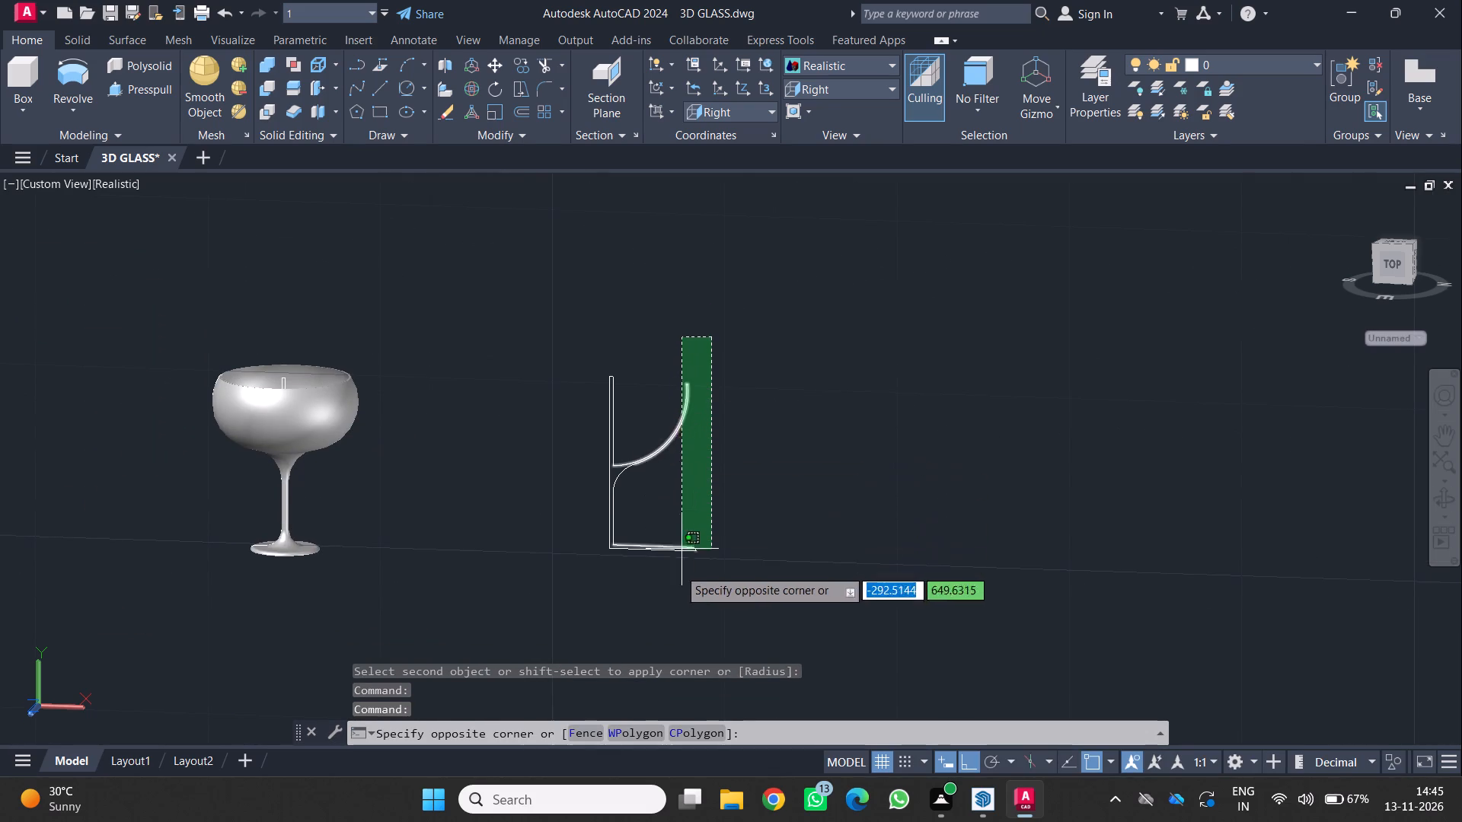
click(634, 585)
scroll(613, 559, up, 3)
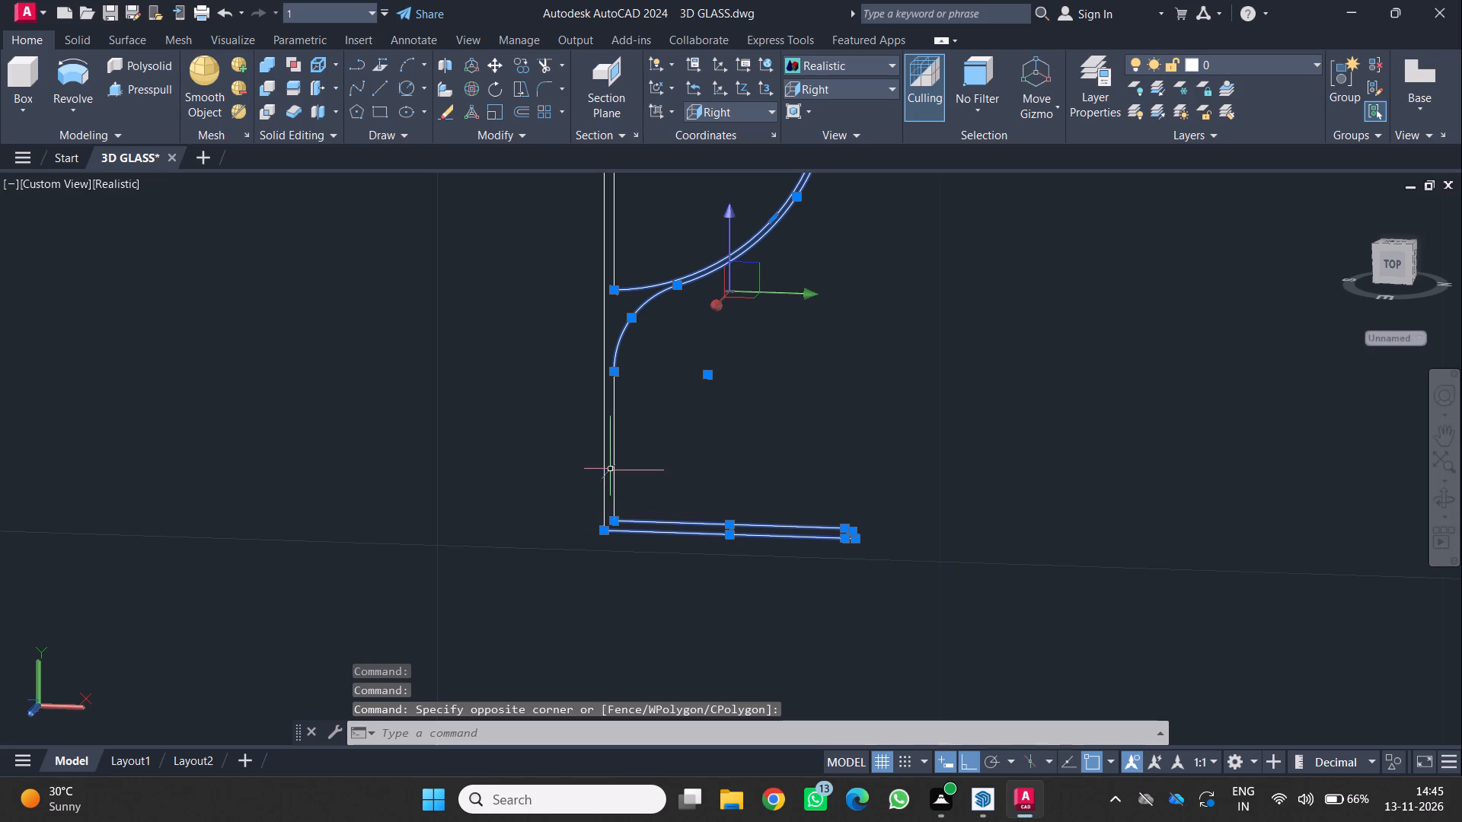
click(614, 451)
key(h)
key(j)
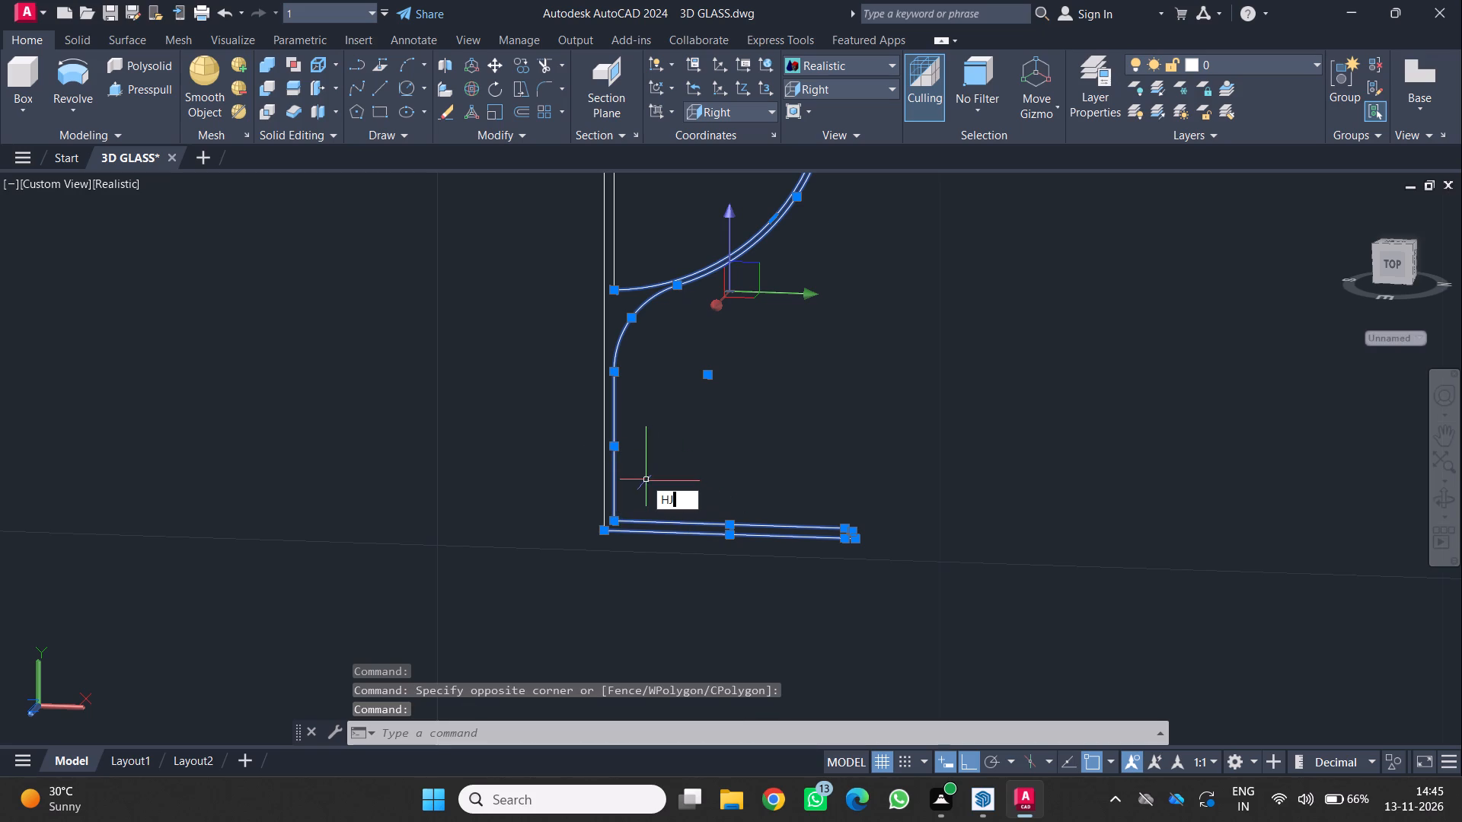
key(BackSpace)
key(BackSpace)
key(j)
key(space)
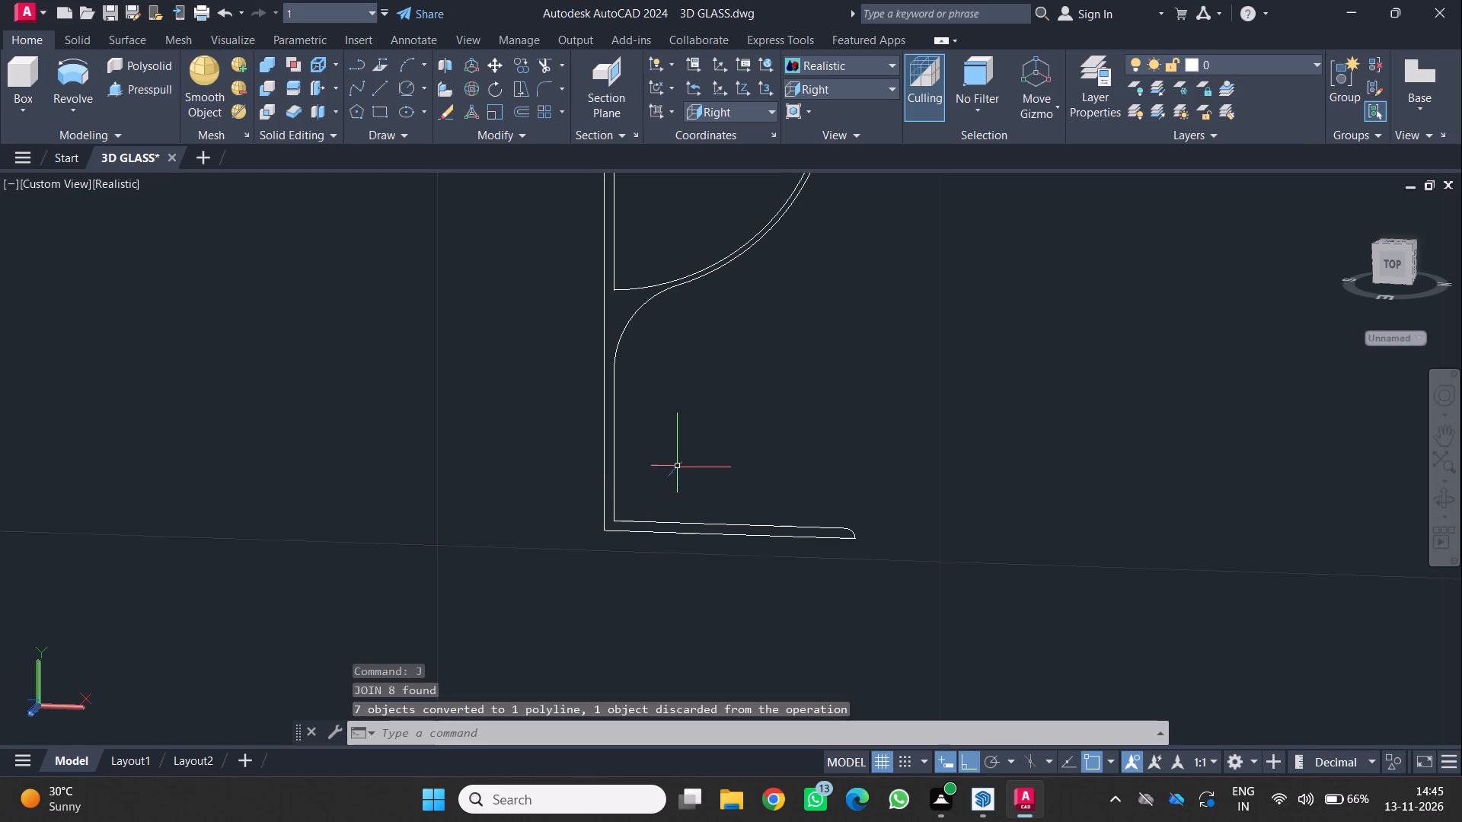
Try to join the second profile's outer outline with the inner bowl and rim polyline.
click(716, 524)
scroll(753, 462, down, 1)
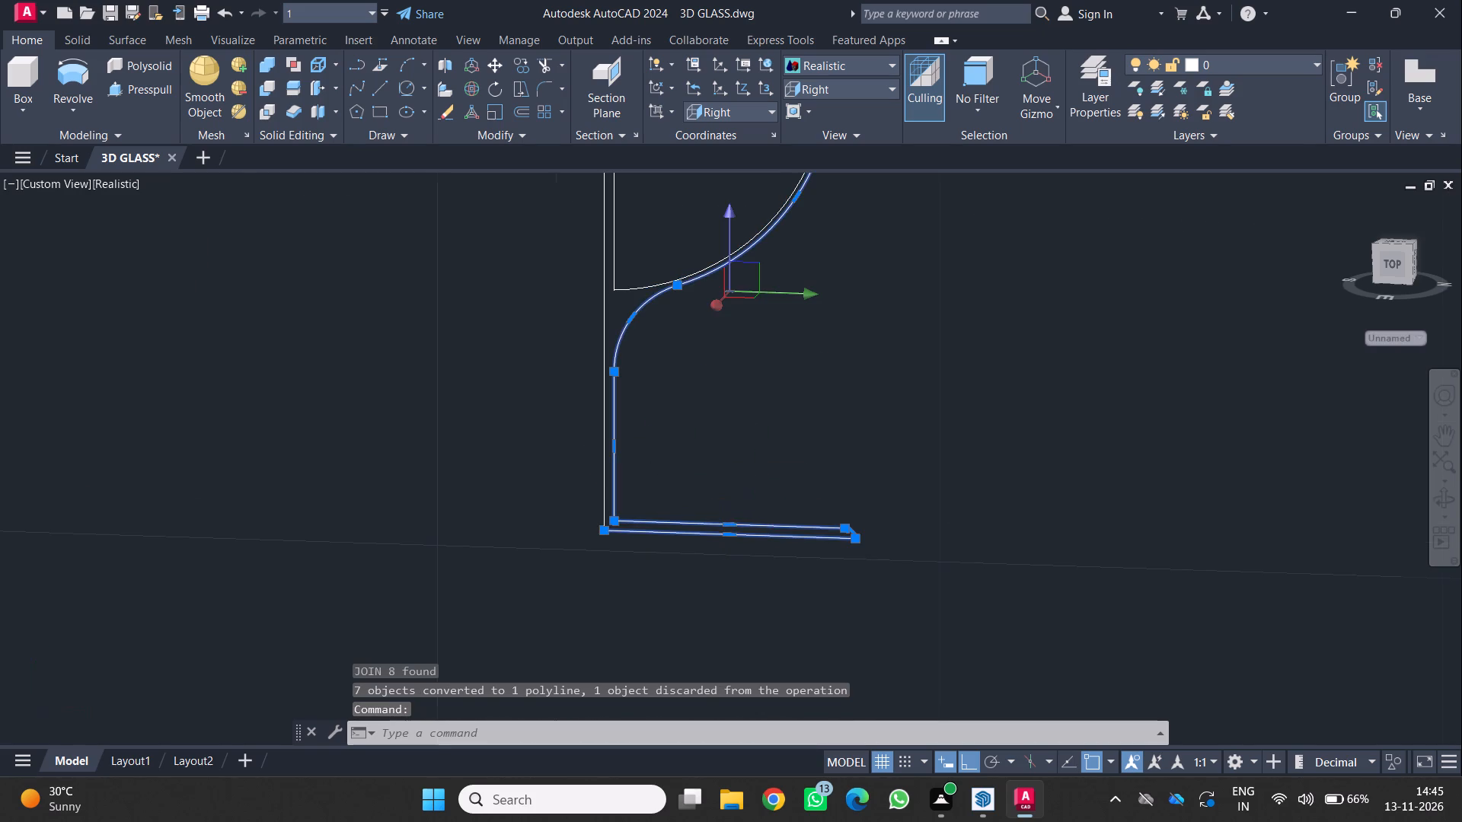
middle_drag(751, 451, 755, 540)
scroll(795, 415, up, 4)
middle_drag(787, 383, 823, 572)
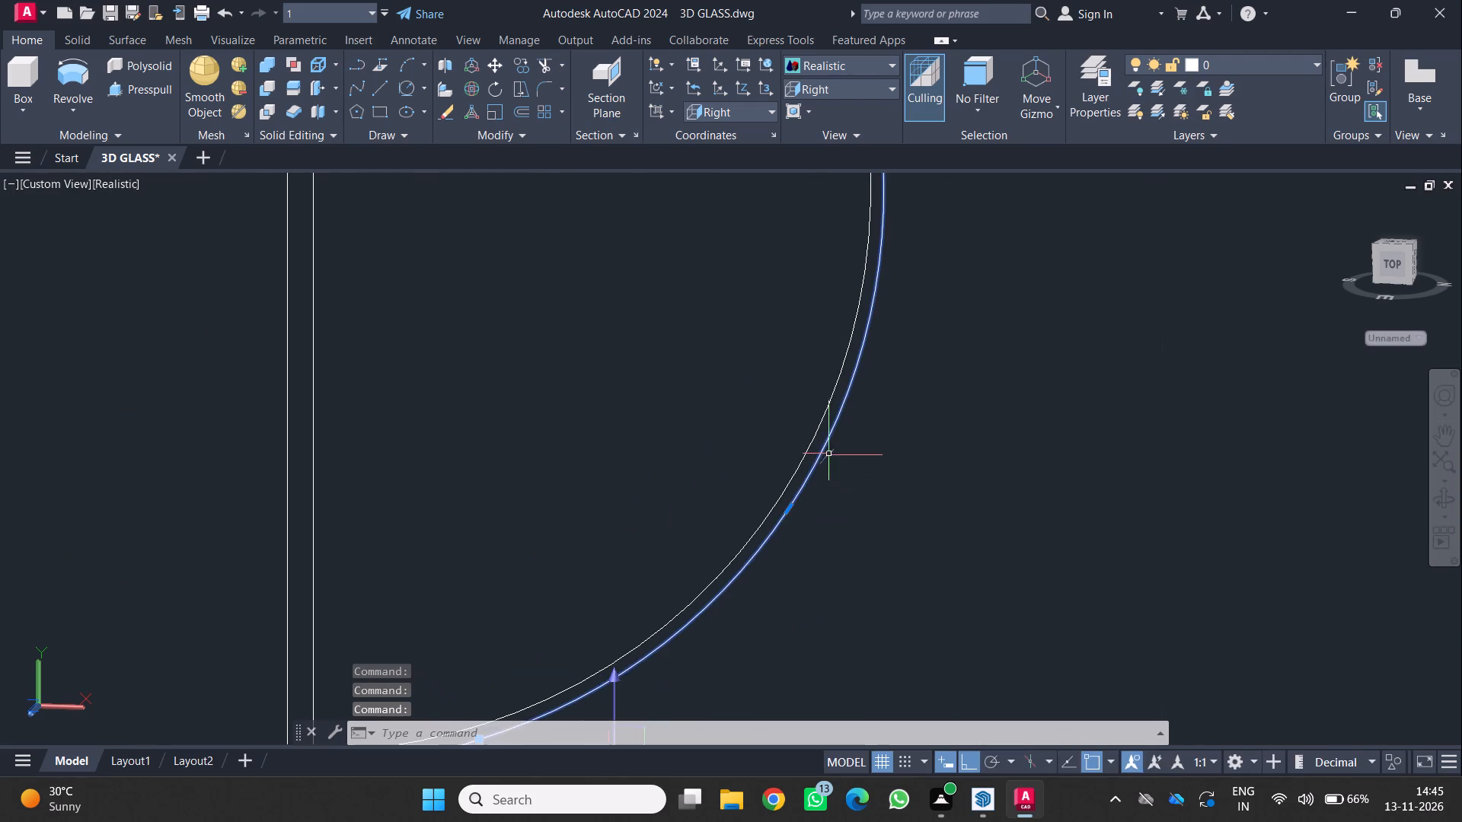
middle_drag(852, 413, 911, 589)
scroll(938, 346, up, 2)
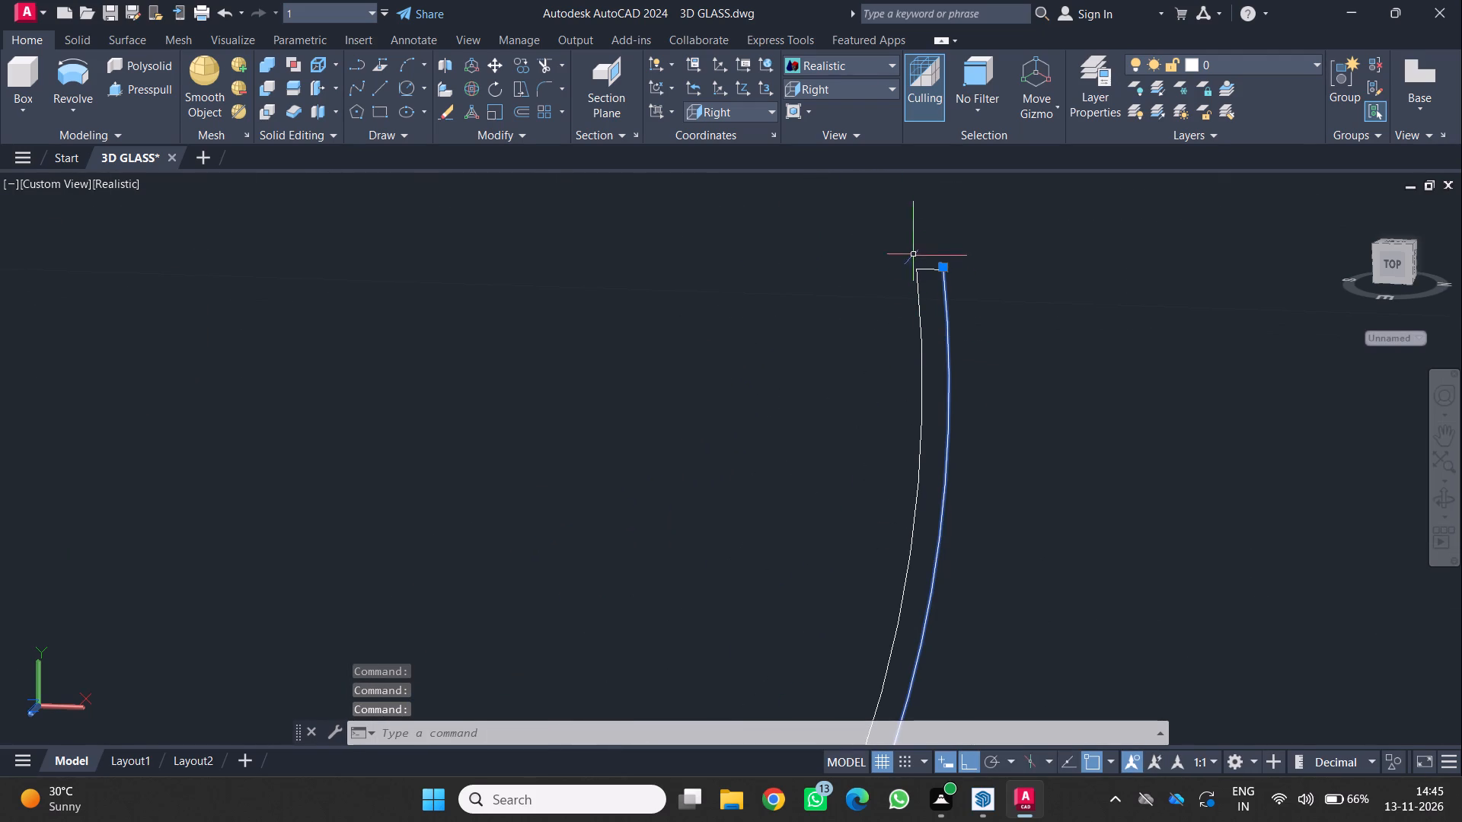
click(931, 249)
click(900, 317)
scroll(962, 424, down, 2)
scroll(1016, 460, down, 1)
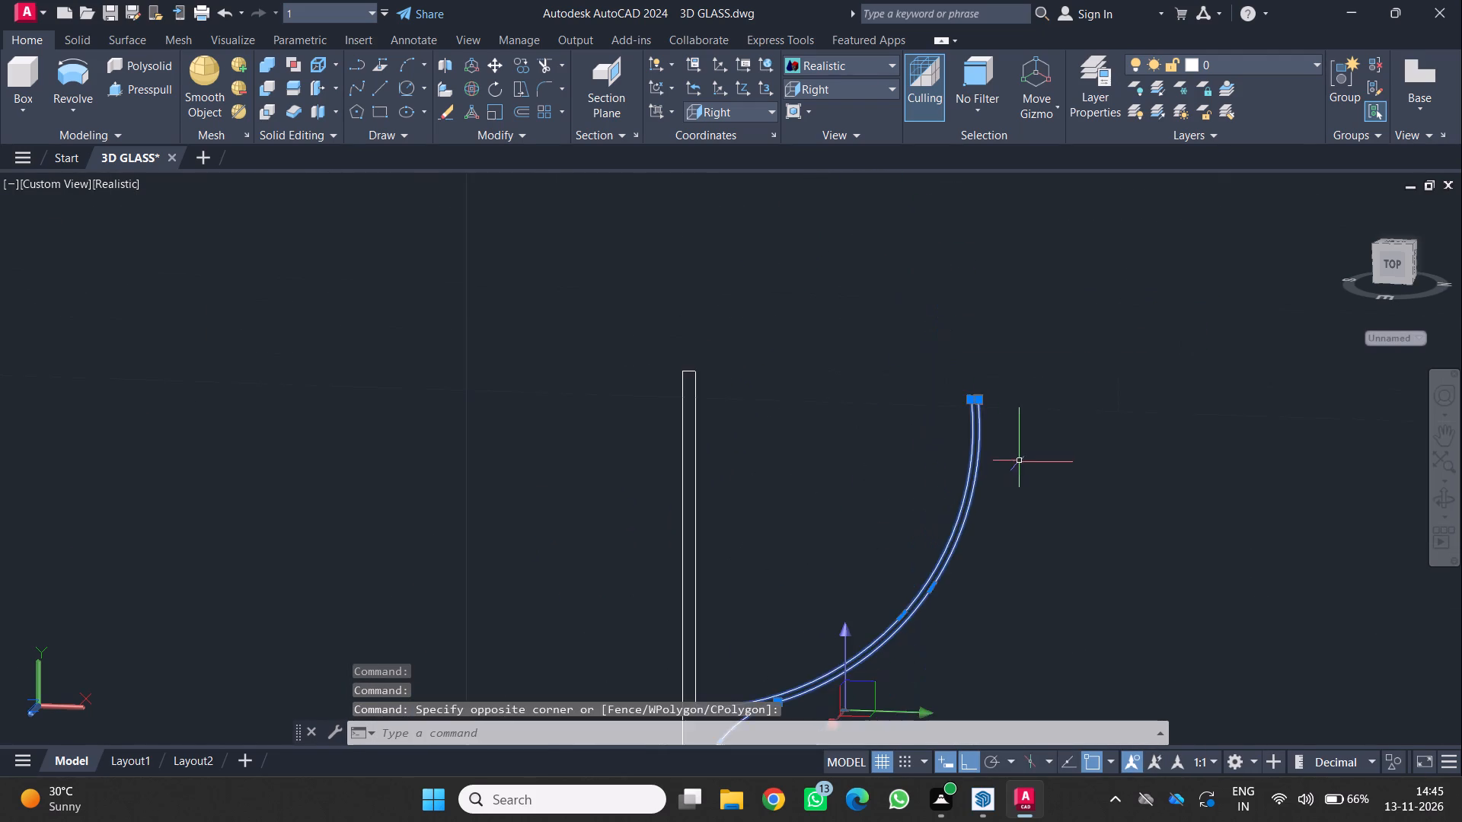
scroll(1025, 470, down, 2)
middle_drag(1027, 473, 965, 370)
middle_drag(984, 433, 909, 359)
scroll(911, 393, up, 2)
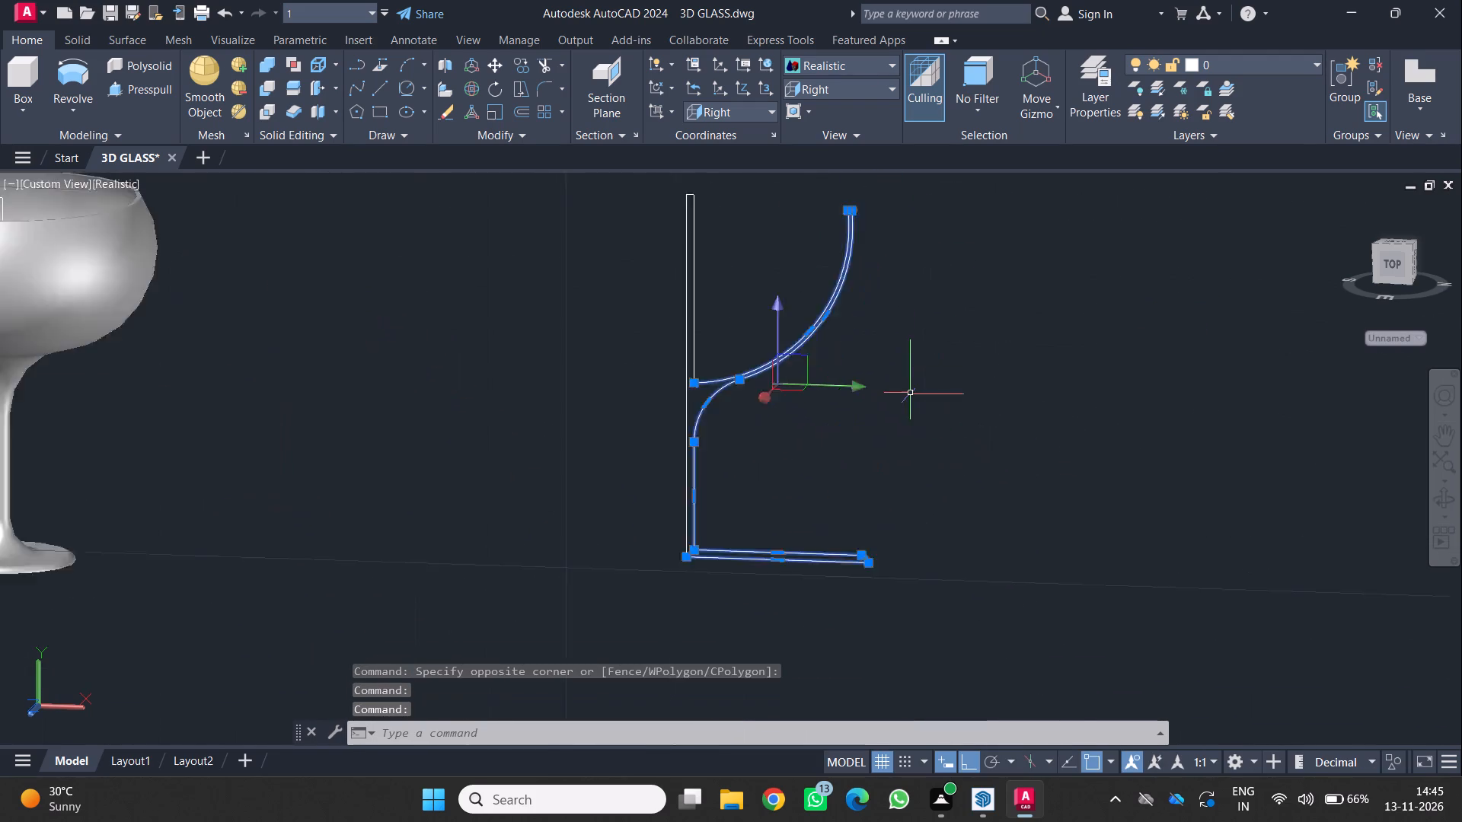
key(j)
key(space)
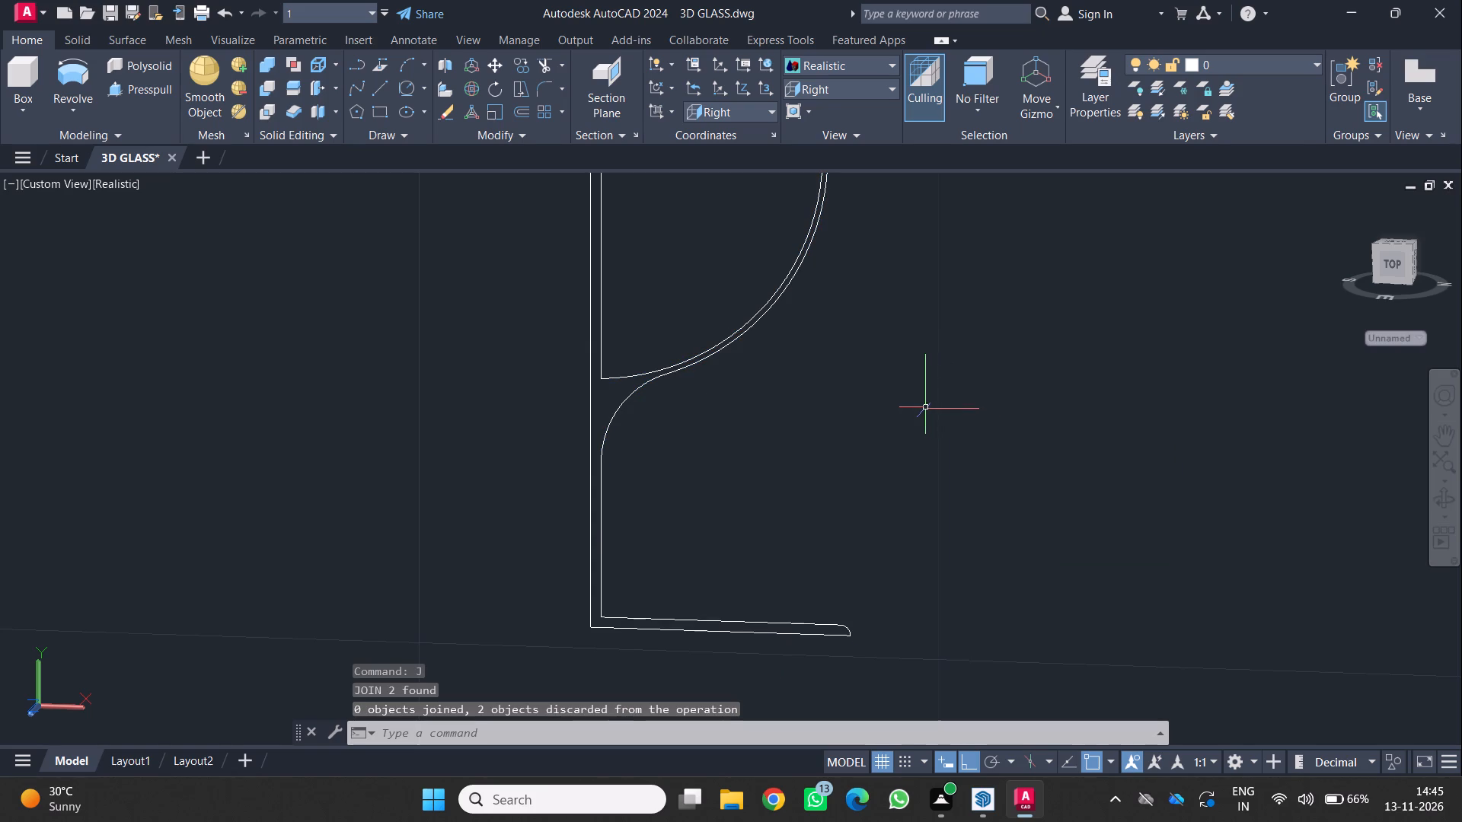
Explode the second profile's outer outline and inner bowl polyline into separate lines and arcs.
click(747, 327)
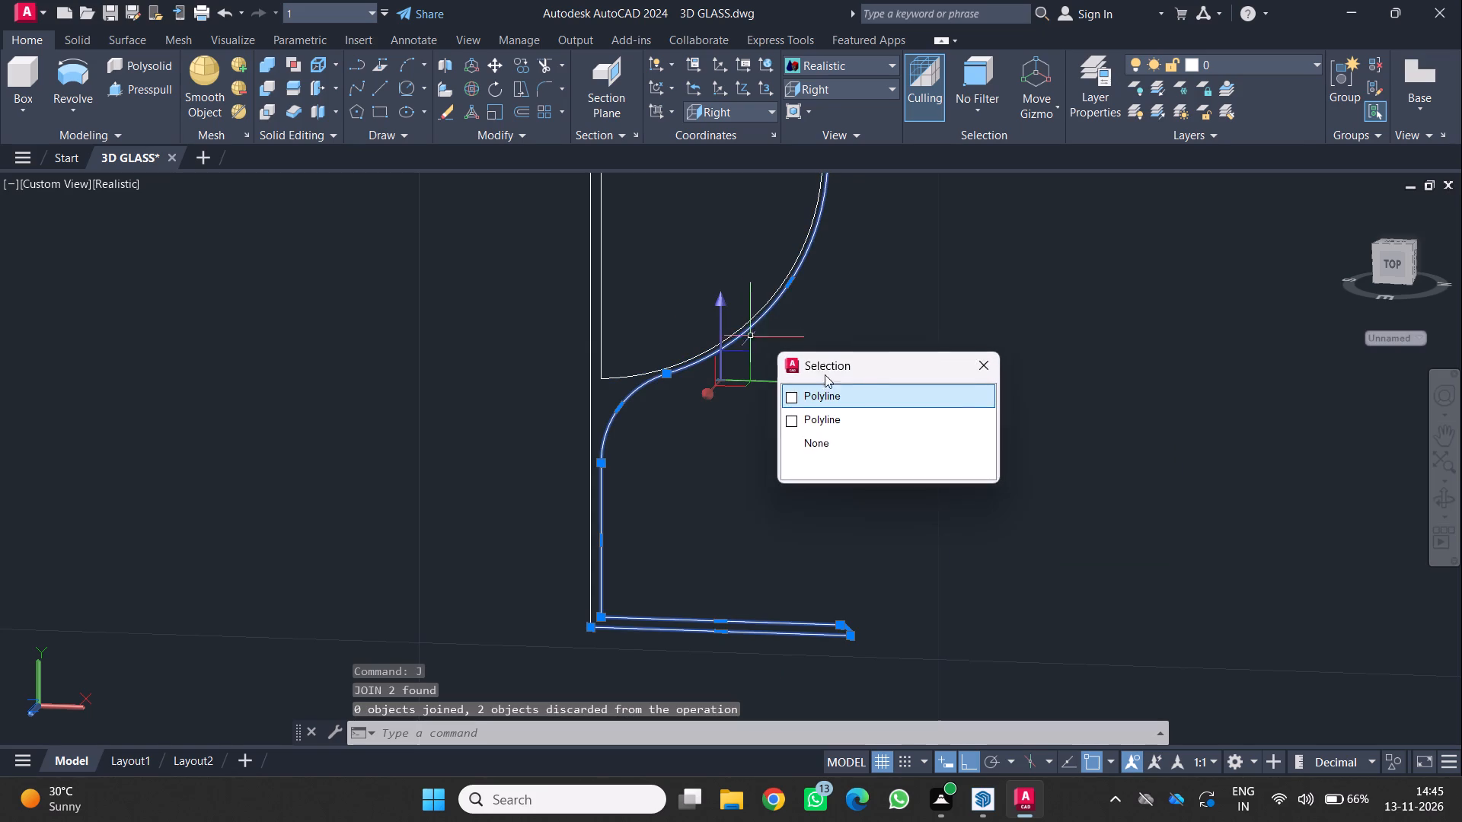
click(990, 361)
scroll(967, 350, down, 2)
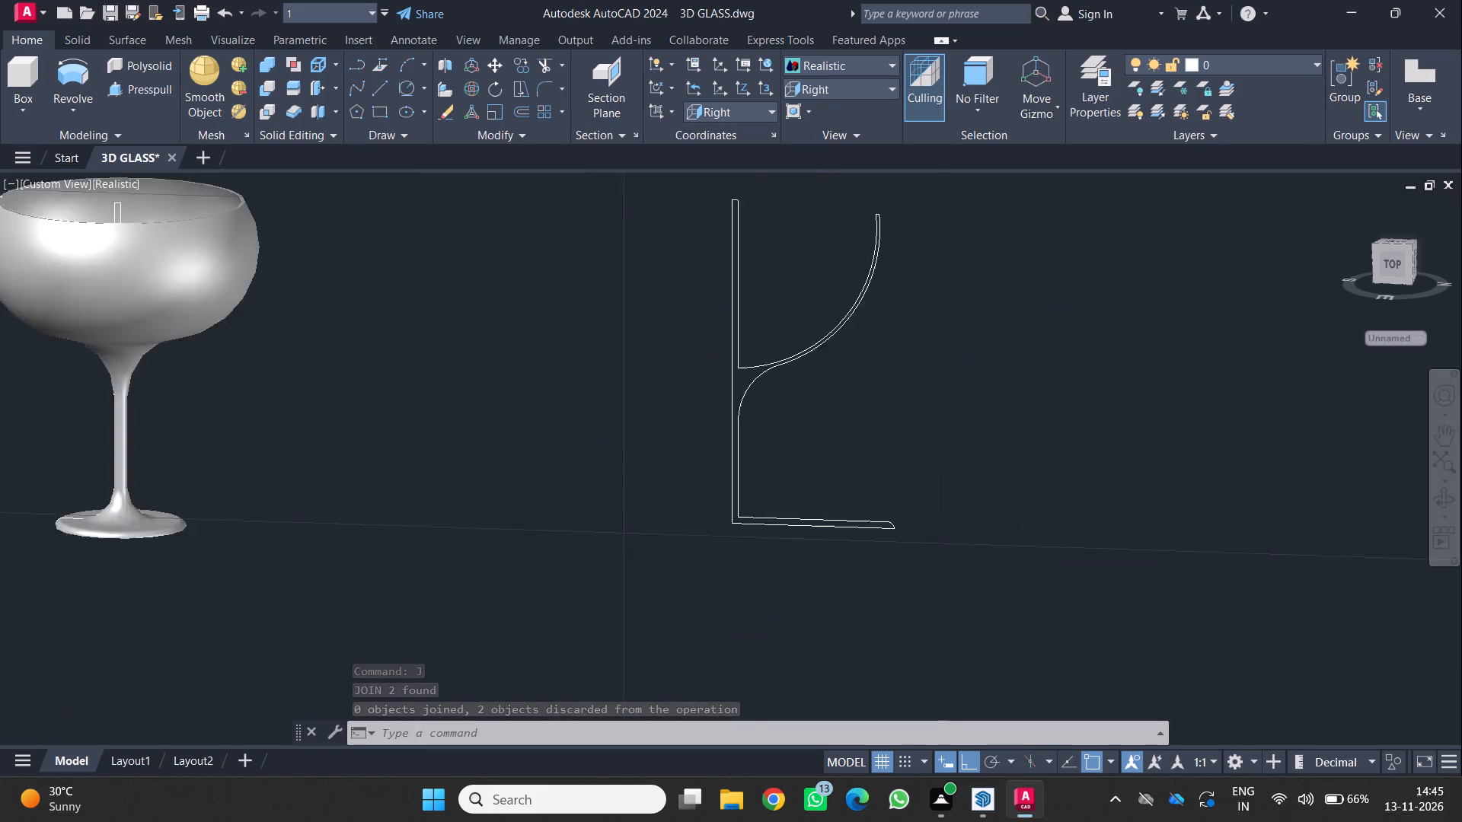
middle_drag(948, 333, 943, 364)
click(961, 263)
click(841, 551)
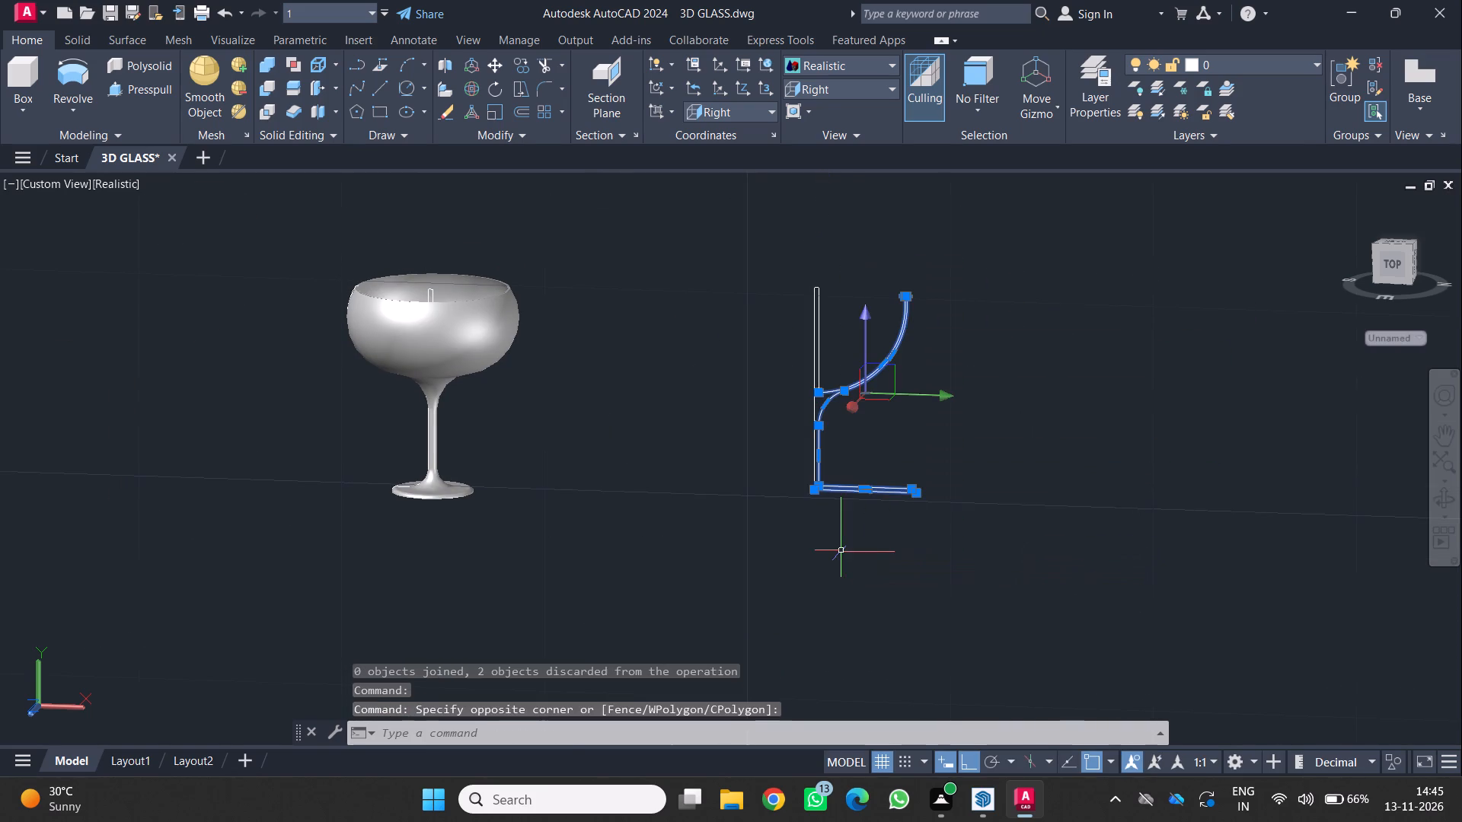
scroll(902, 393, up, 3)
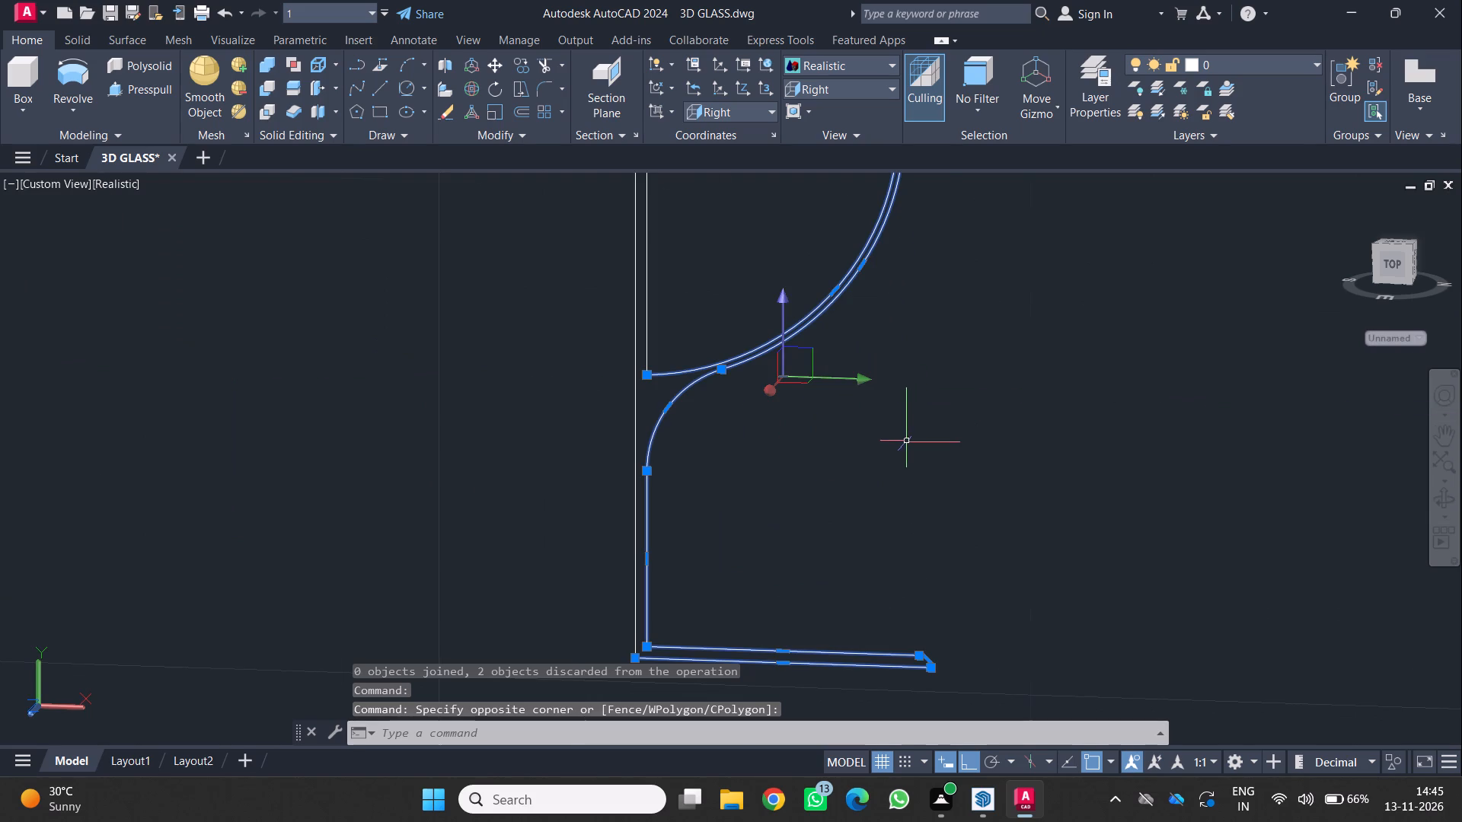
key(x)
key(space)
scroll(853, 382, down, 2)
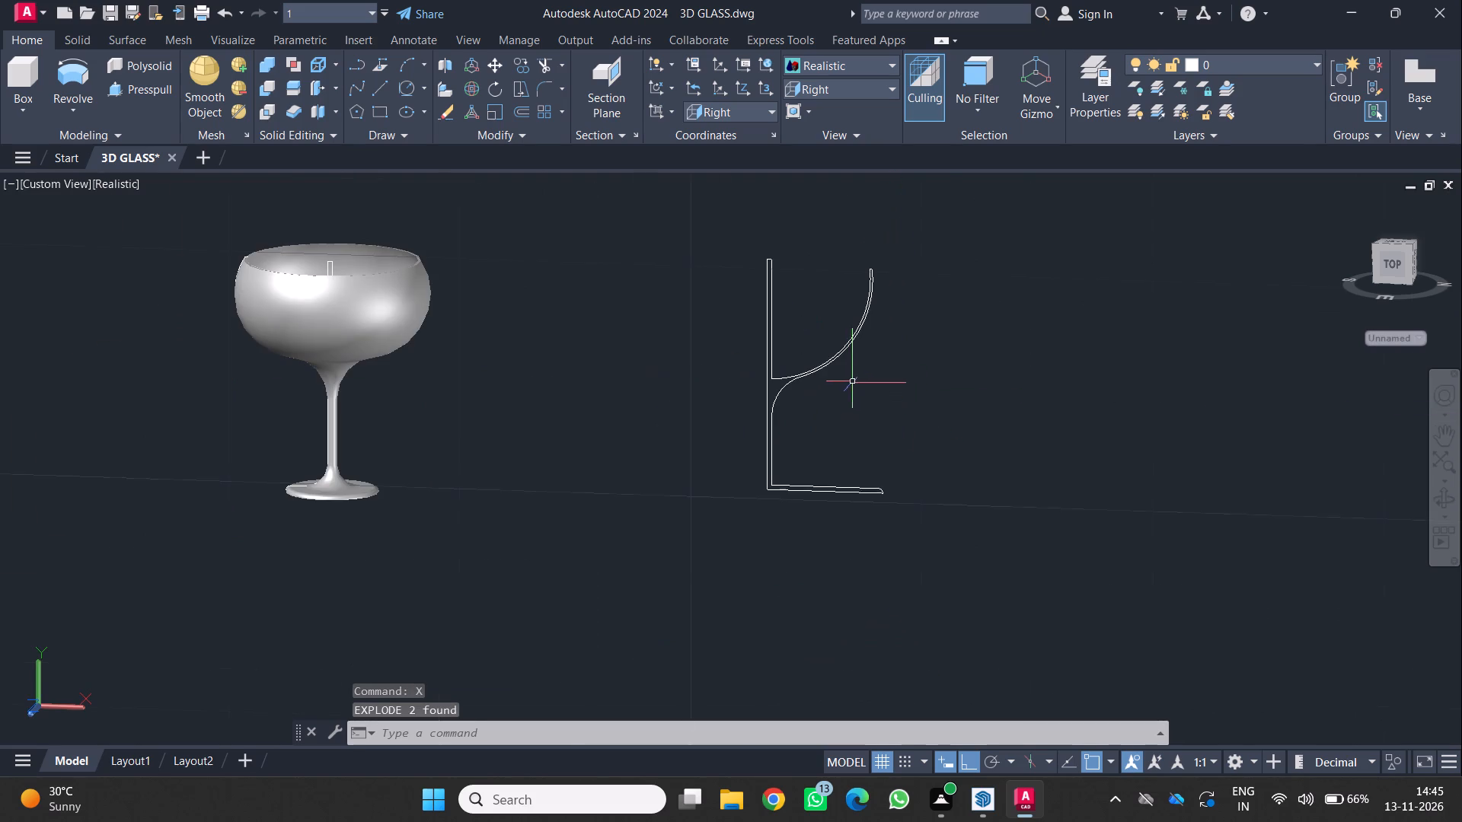
Join all the exploded pieces again, including the rim, bowl arcs, stem curve, inner lower stem line and rounded base.
click(926, 189)
click(796, 532)
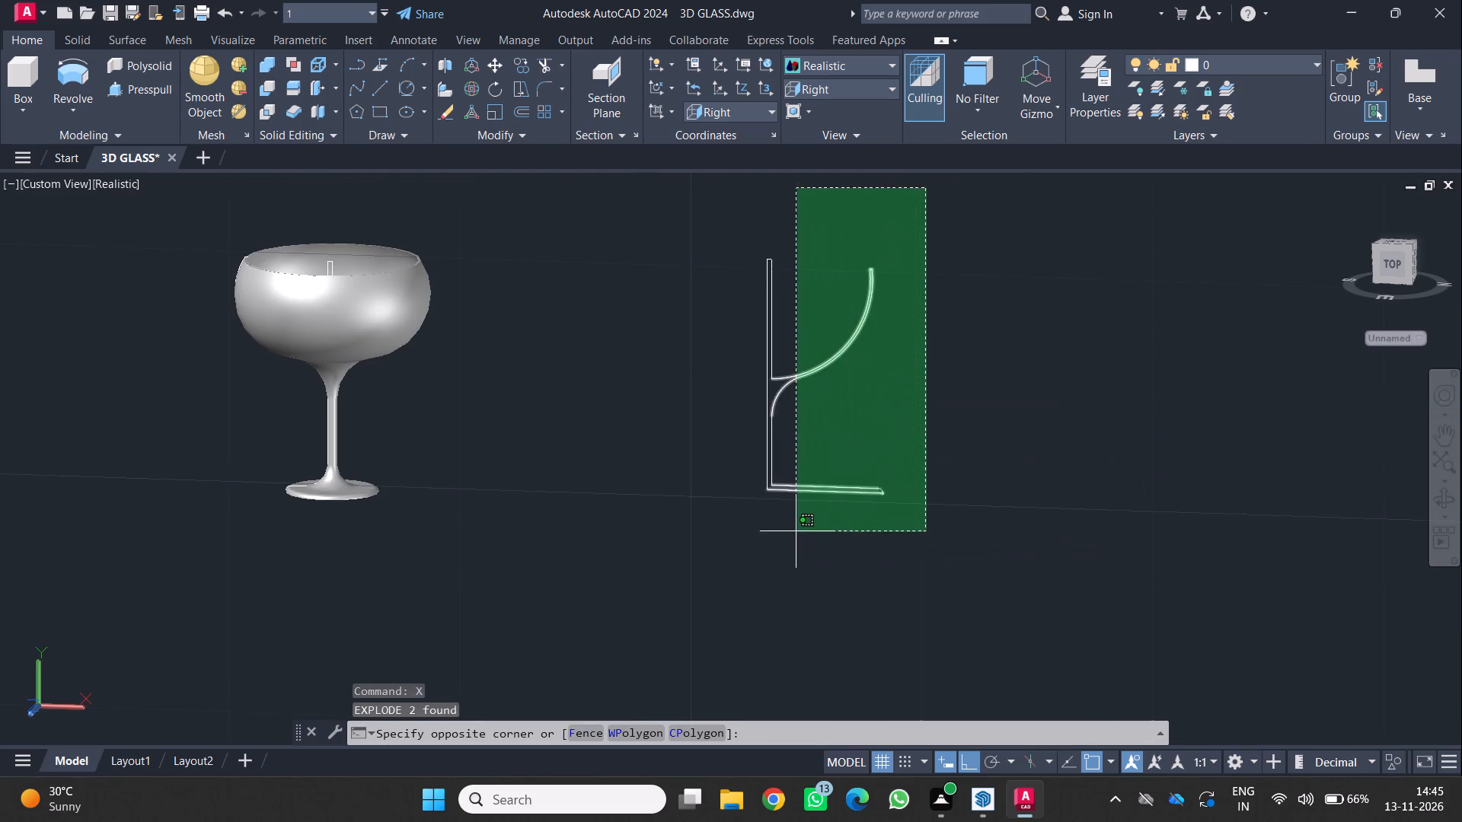
scroll(787, 440, up, 4)
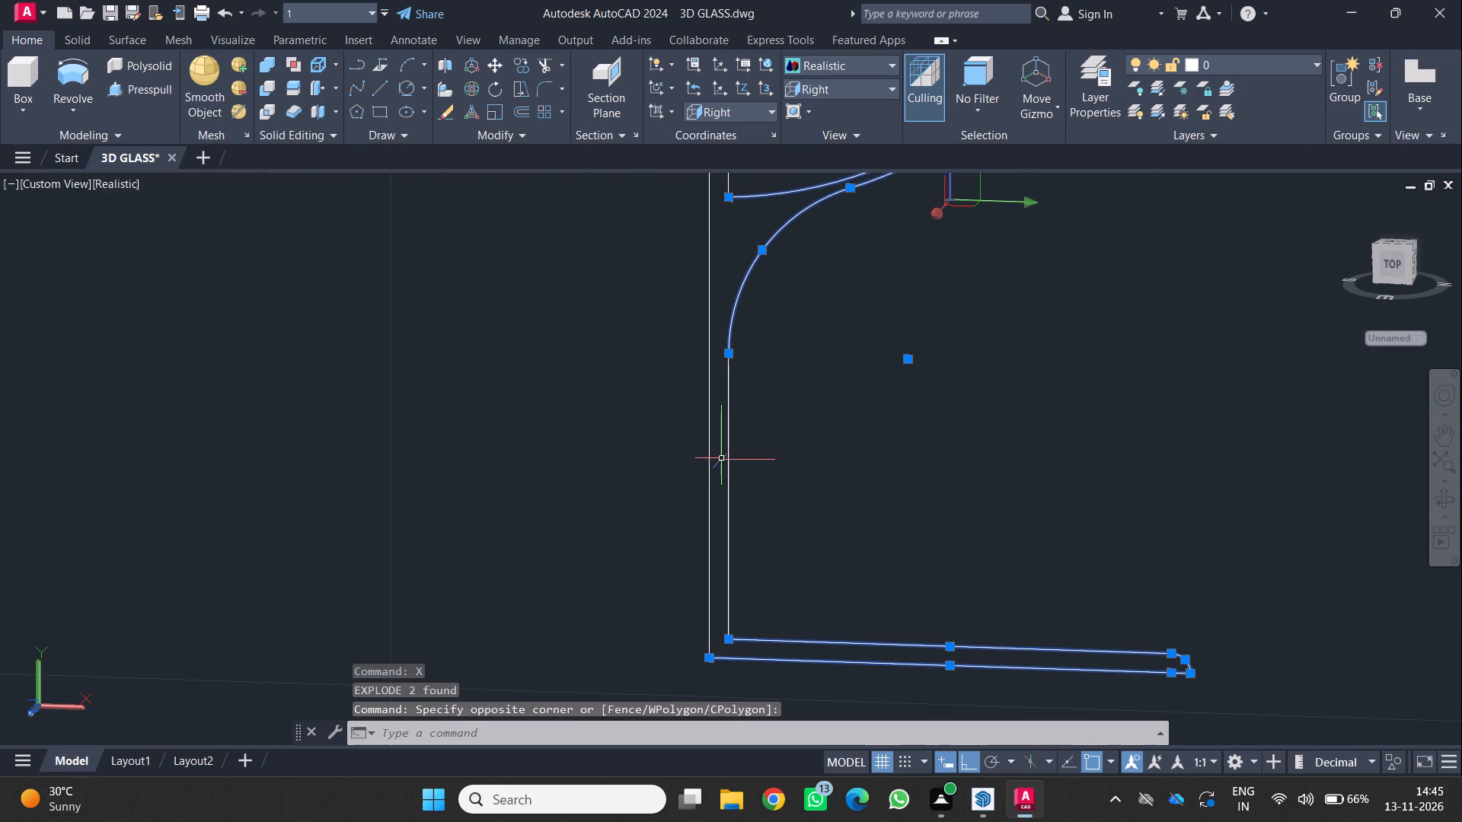
click(730, 455)
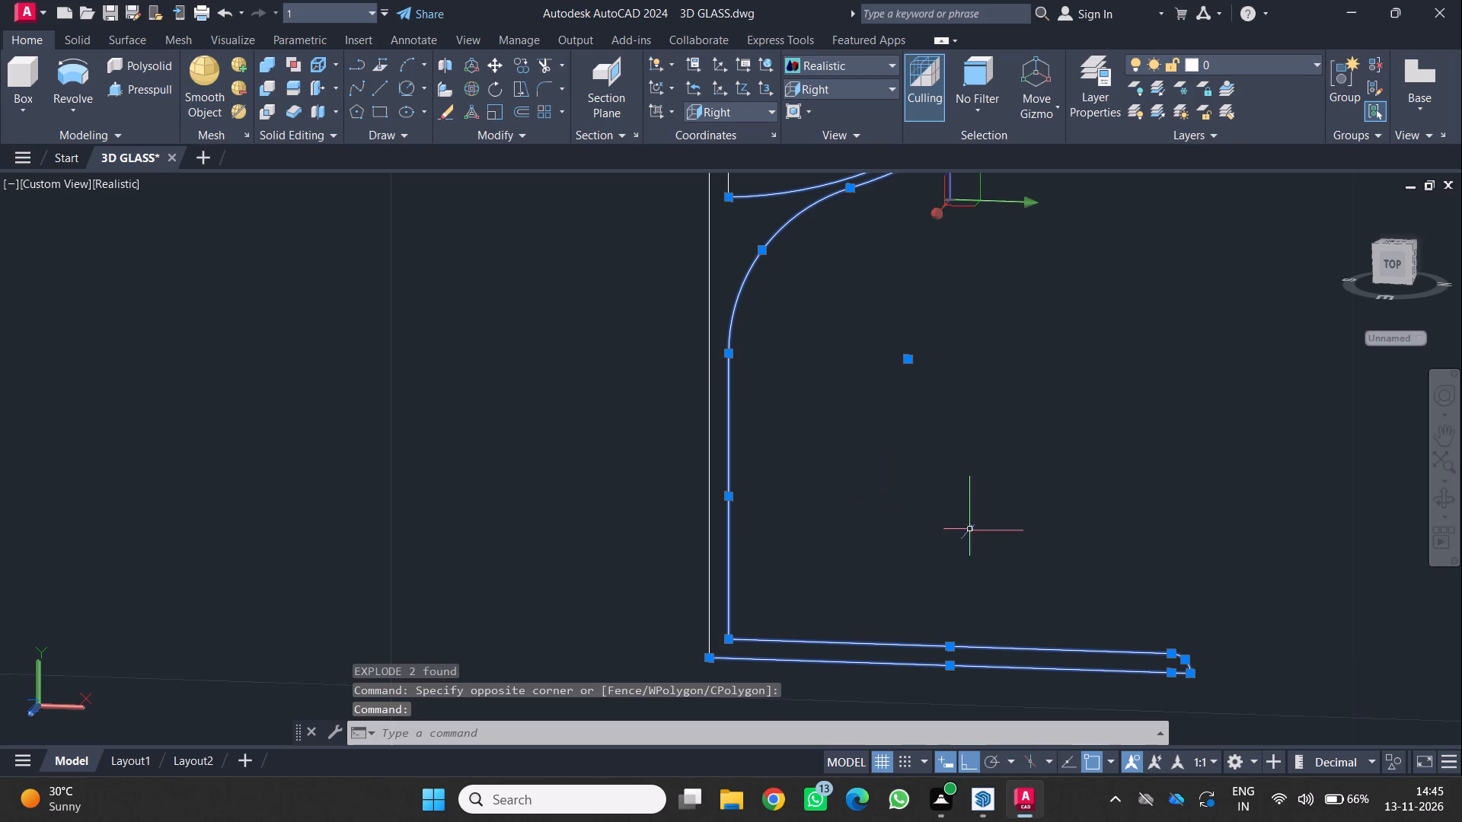
scroll(914, 437, down, 2)
middle_drag(1013, 380, 1007, 489)
scroll(1023, 320, up, 4)
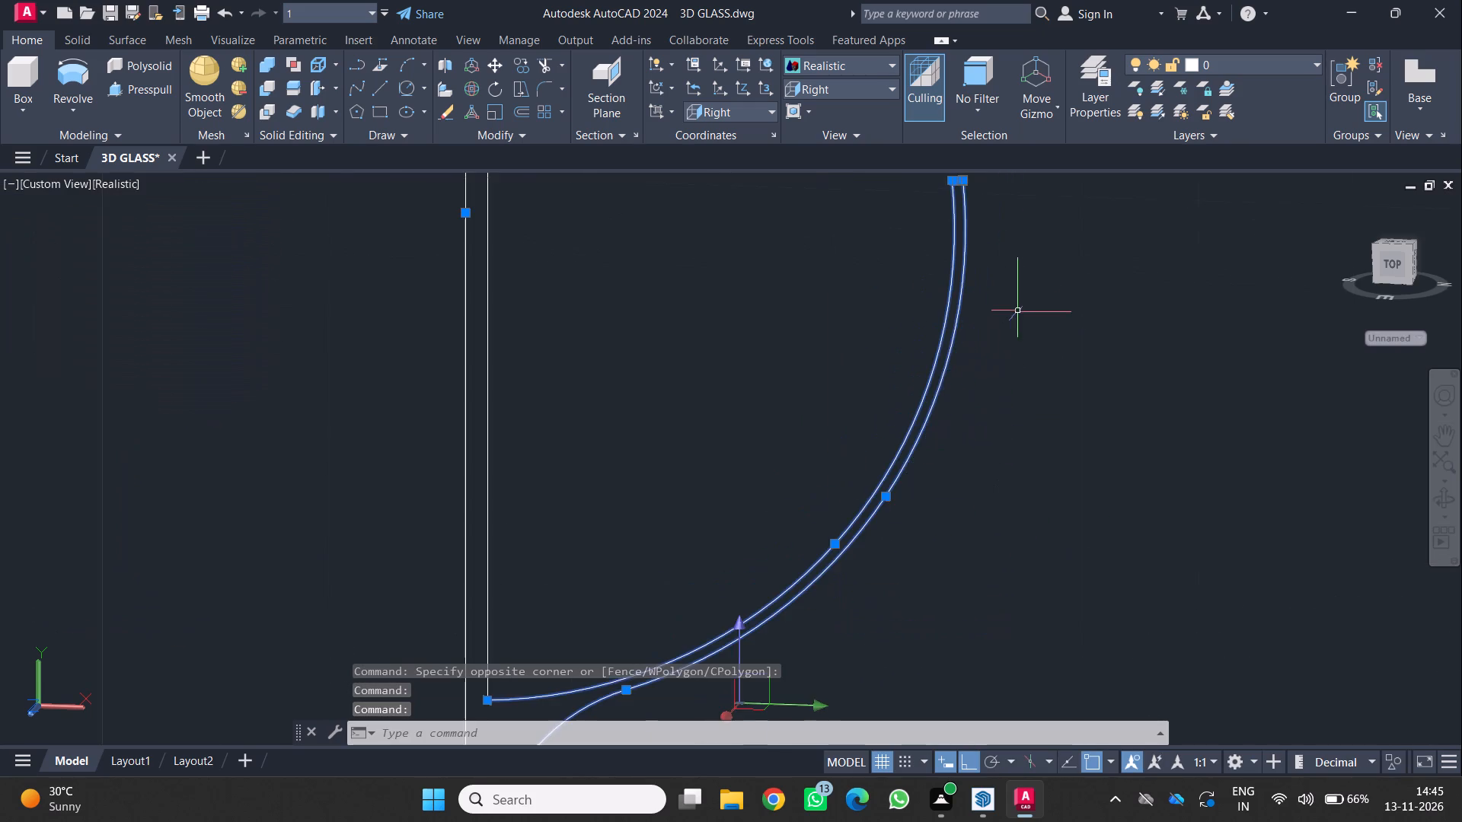
scroll(996, 276, up, 1)
middle_drag(997, 282, 1068, 527)
scroll(1029, 438, up, 5)
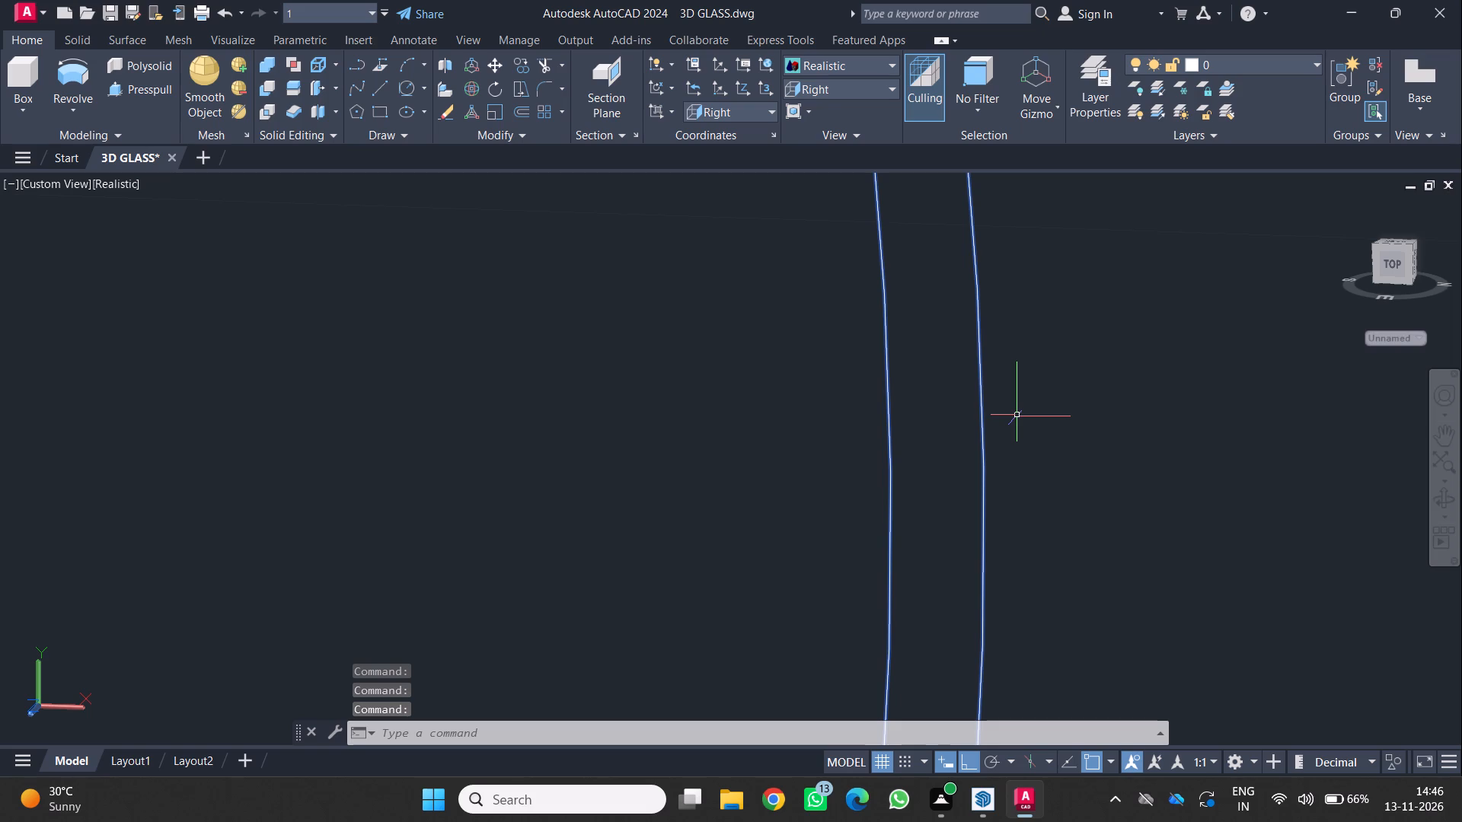
scroll(1101, 364, down, 5)
scroll(1175, 449, down, 2)
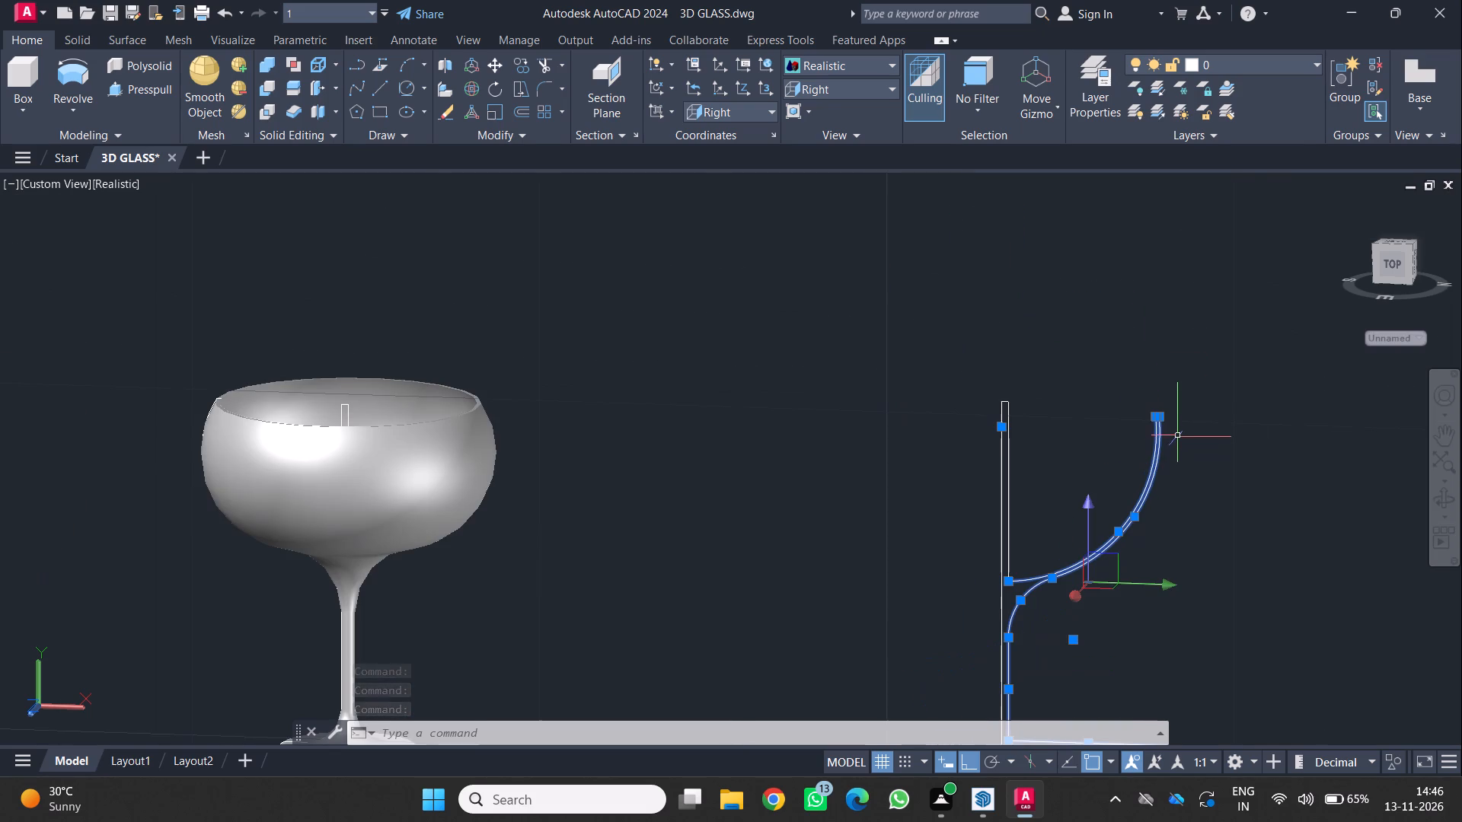
key(j)
key(space)
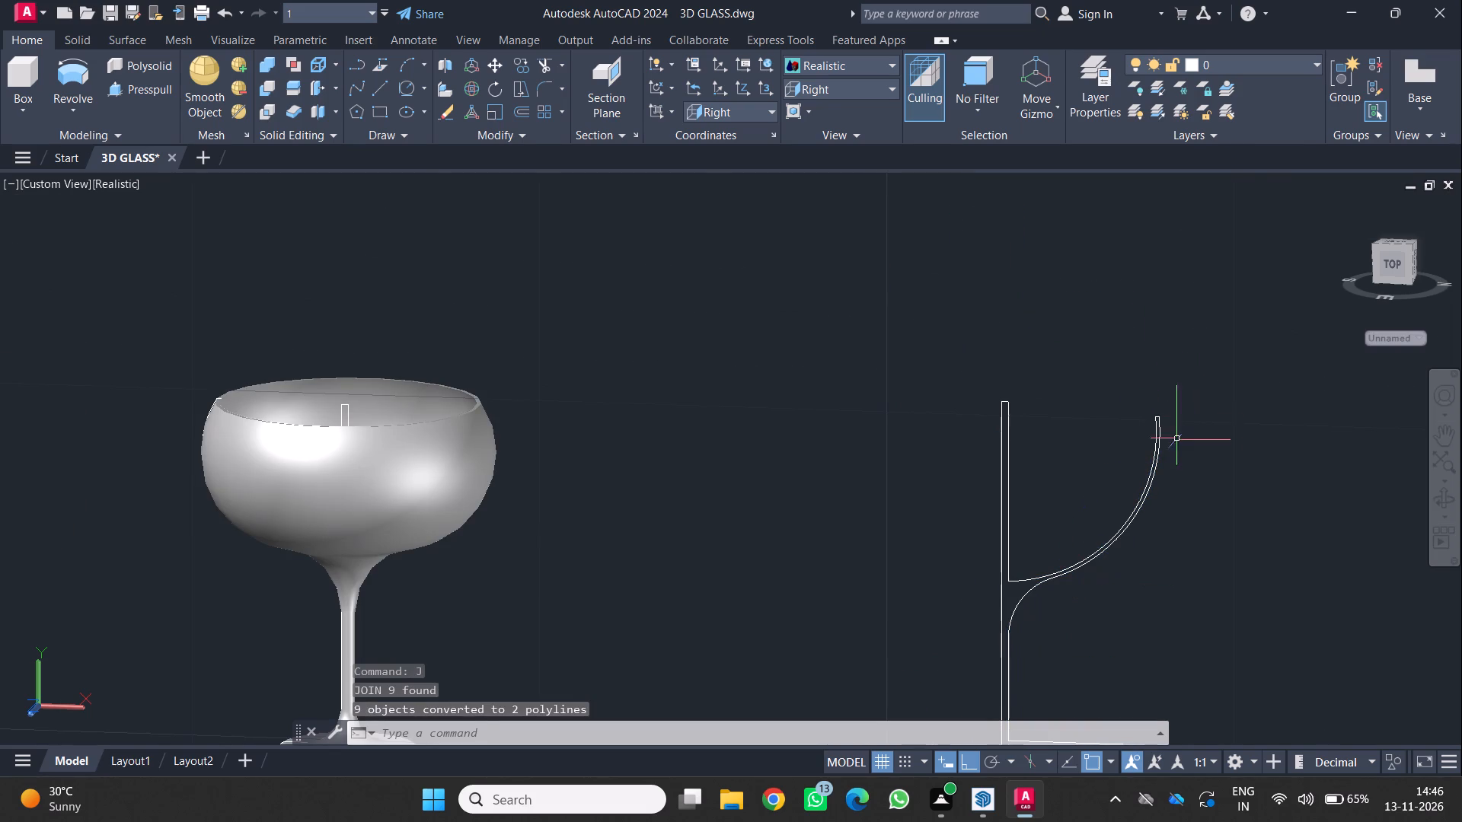
middle_drag(1177, 441, 950, 313)
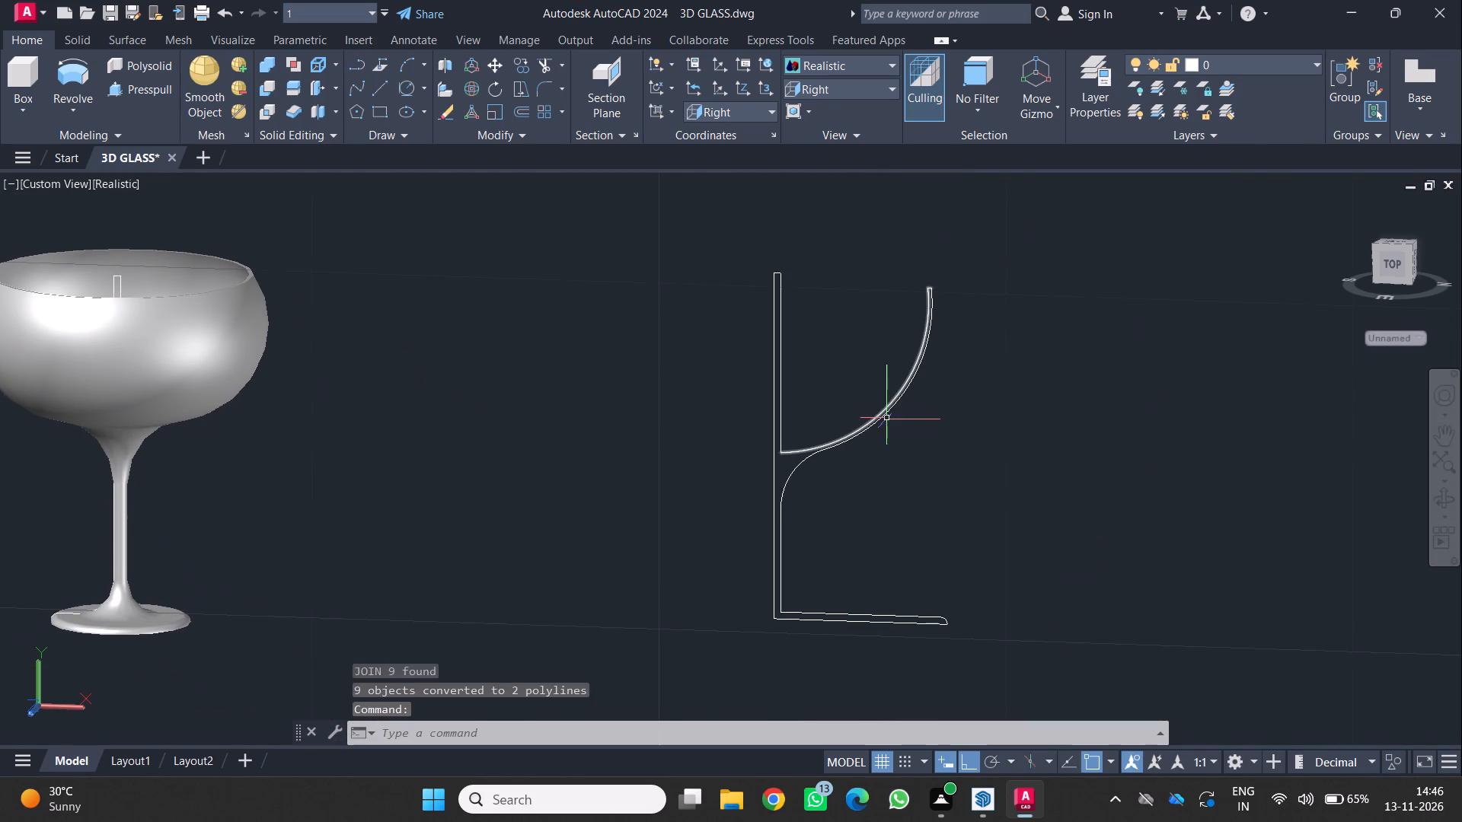
click(887, 419)
click(879, 408)
key(Escape)
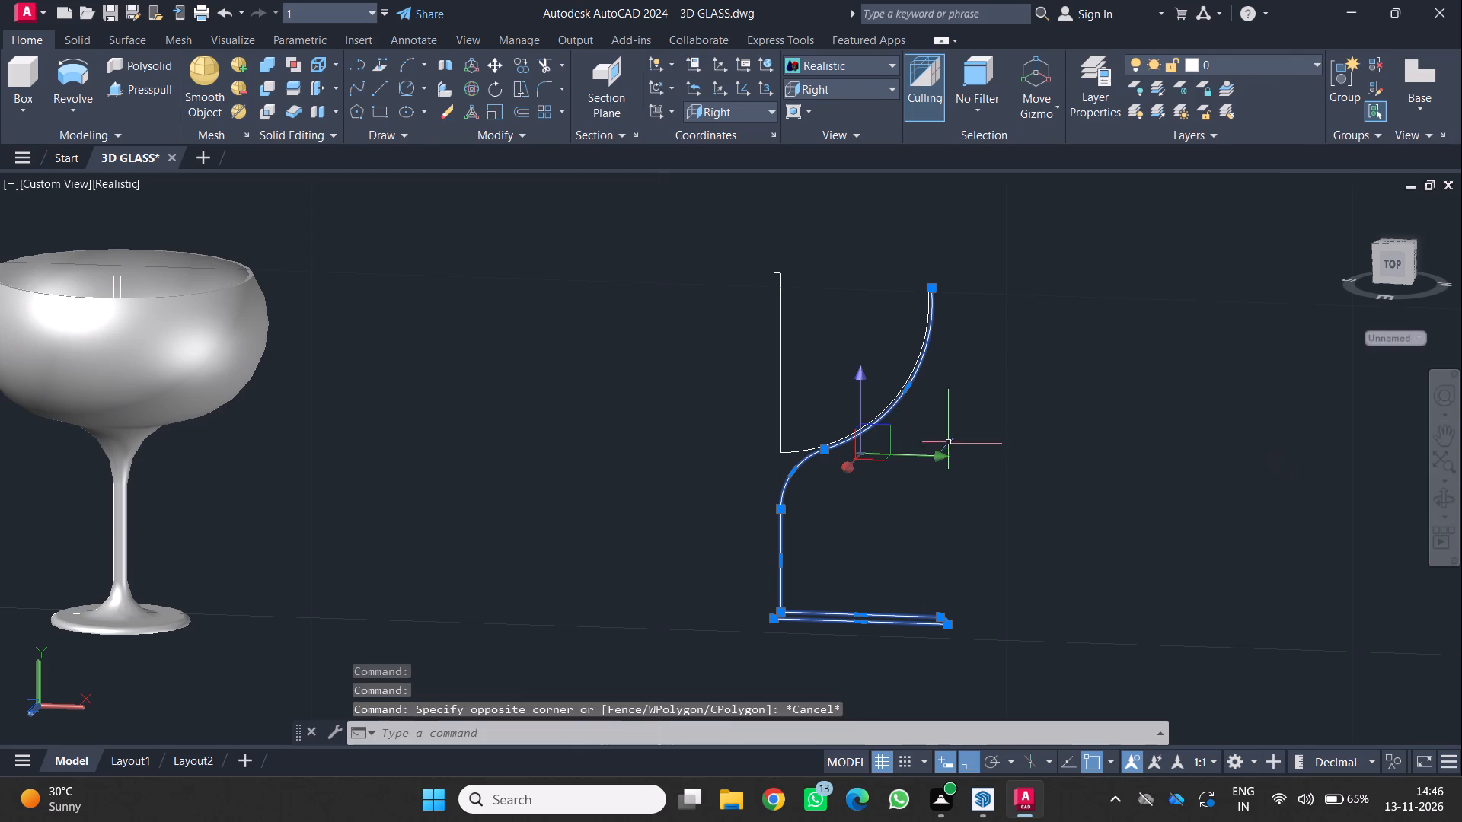
key(Escape)
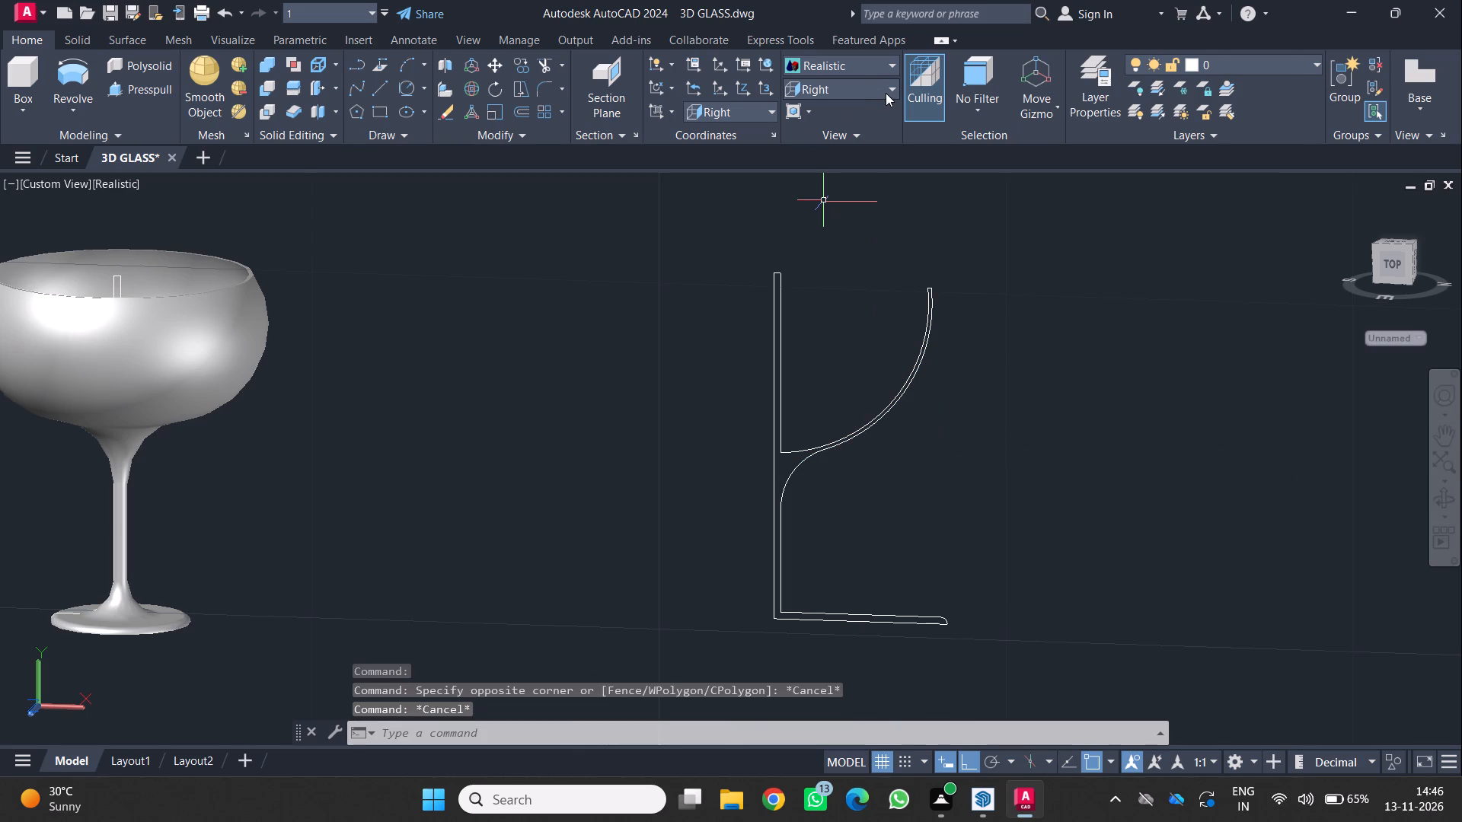
Switch to the SW Isometric view and bring the second glass profile up close.
click(894, 91)
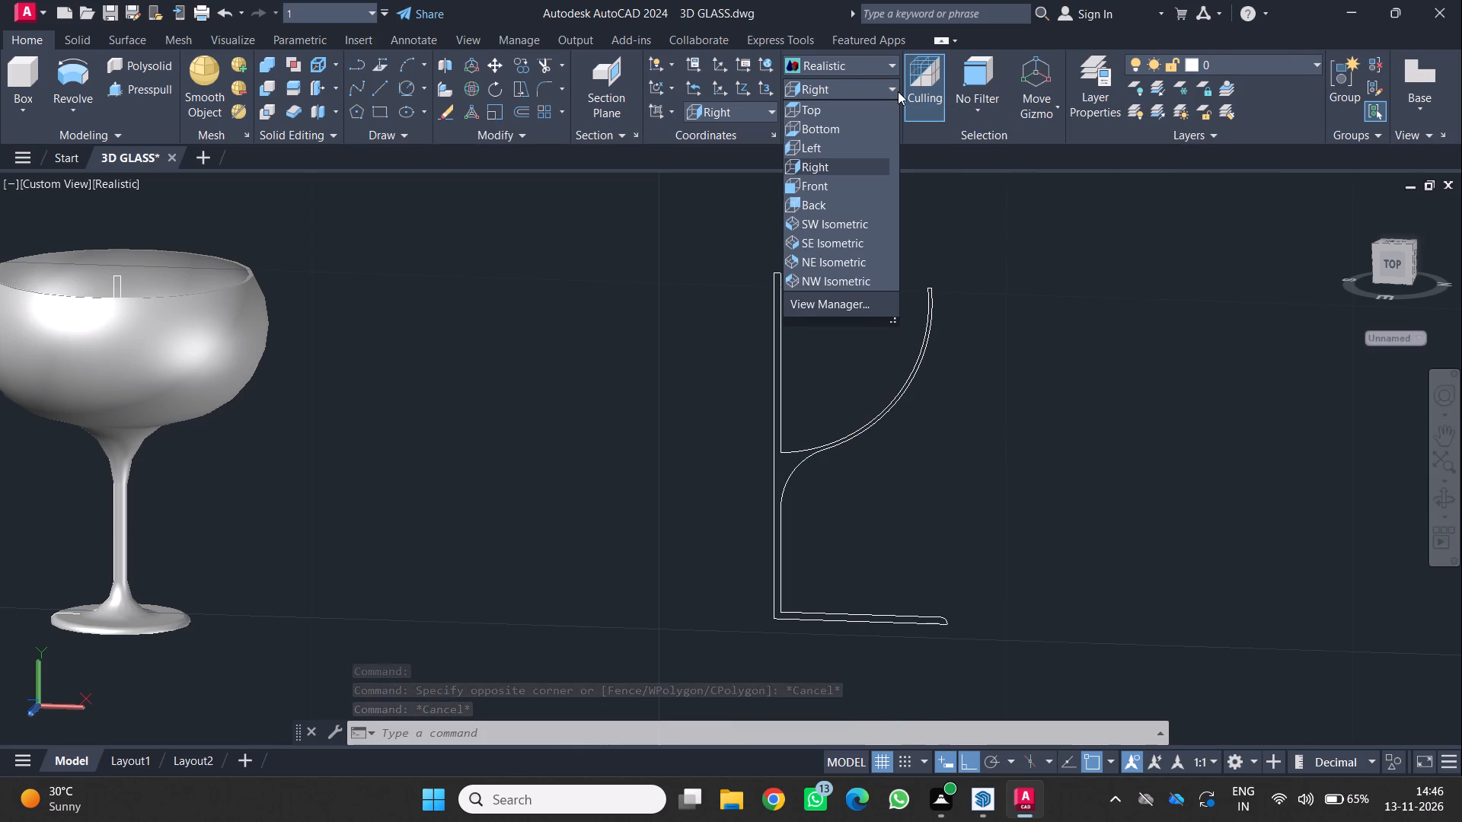
click(839, 227)
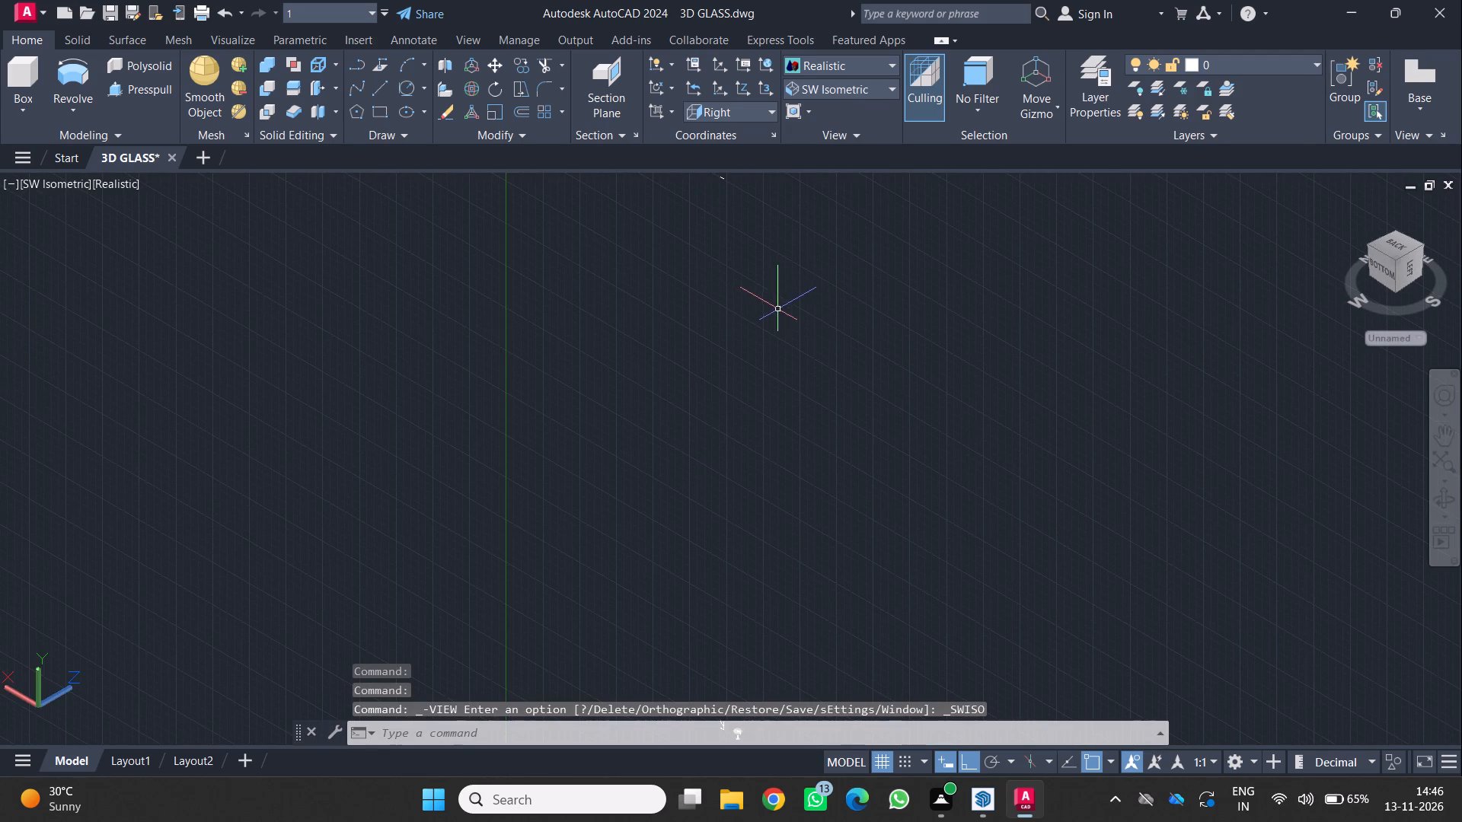
scroll(760, 317, down, 1)
scroll(746, 717, up, 2)
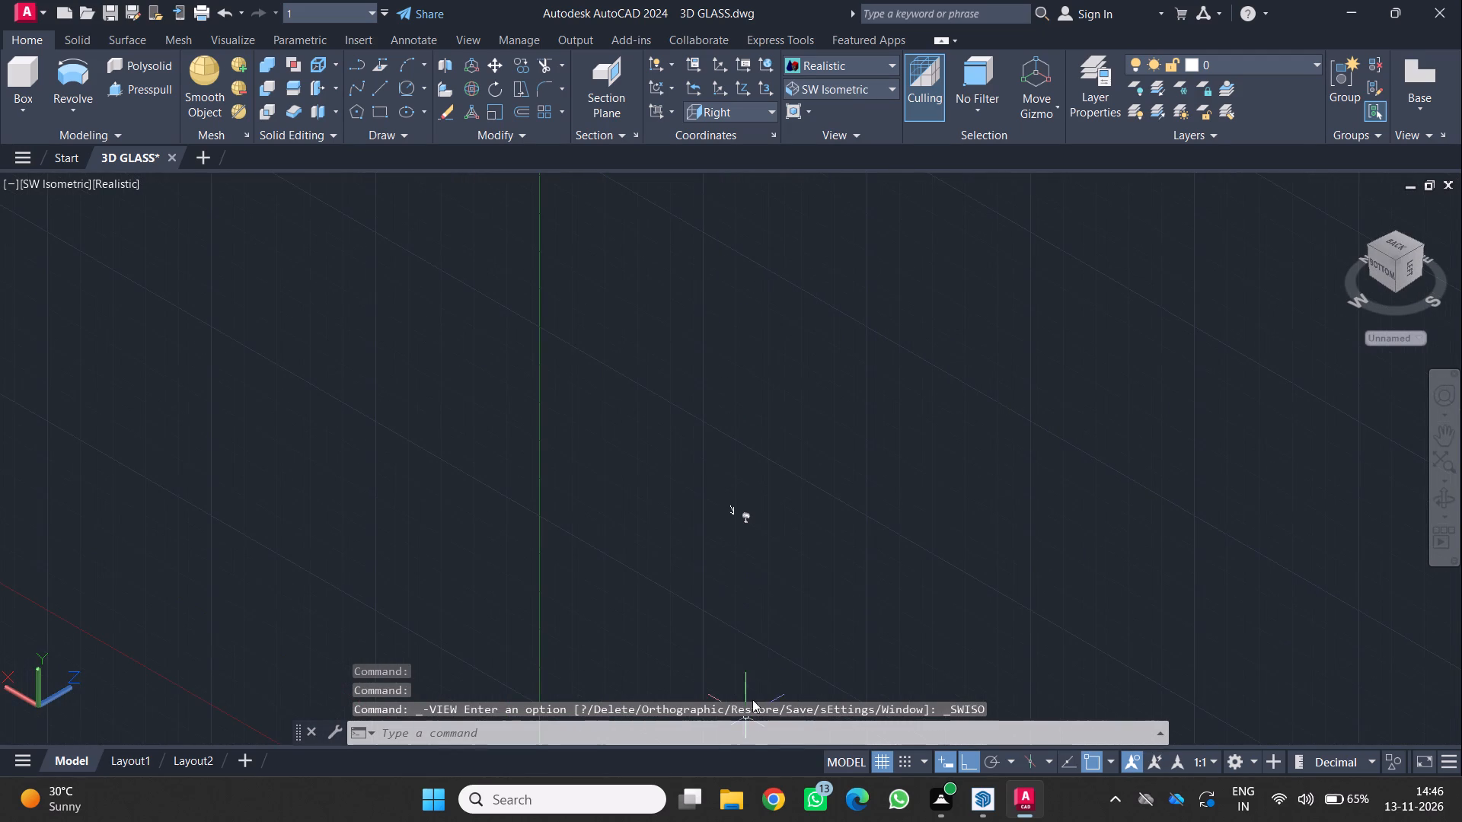
scroll(754, 614, up, 3)
middle_drag(747, 424, 805, 499)
scroll(747, 424, up, 4)
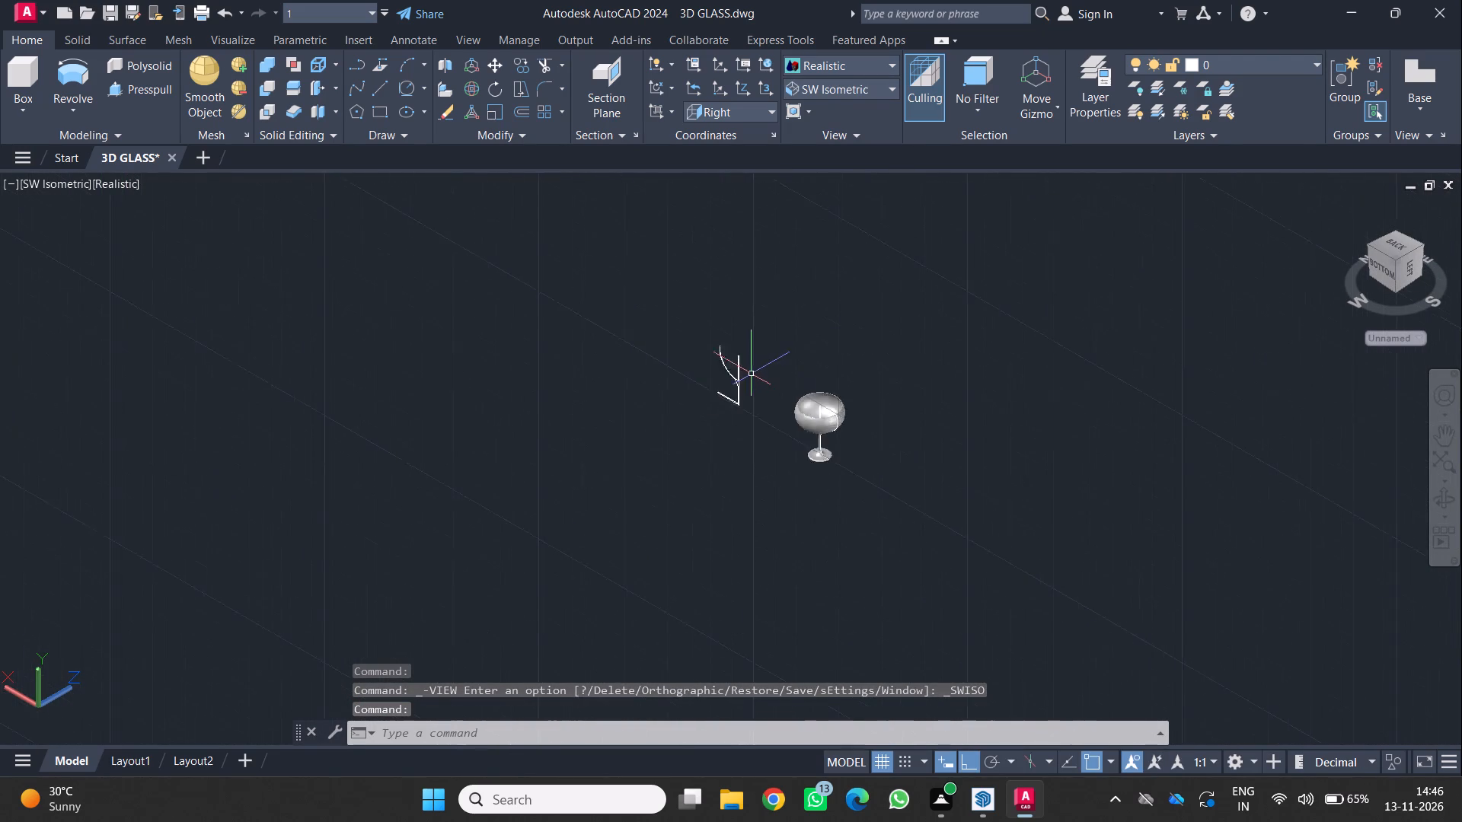
scroll(736, 382, up, 5)
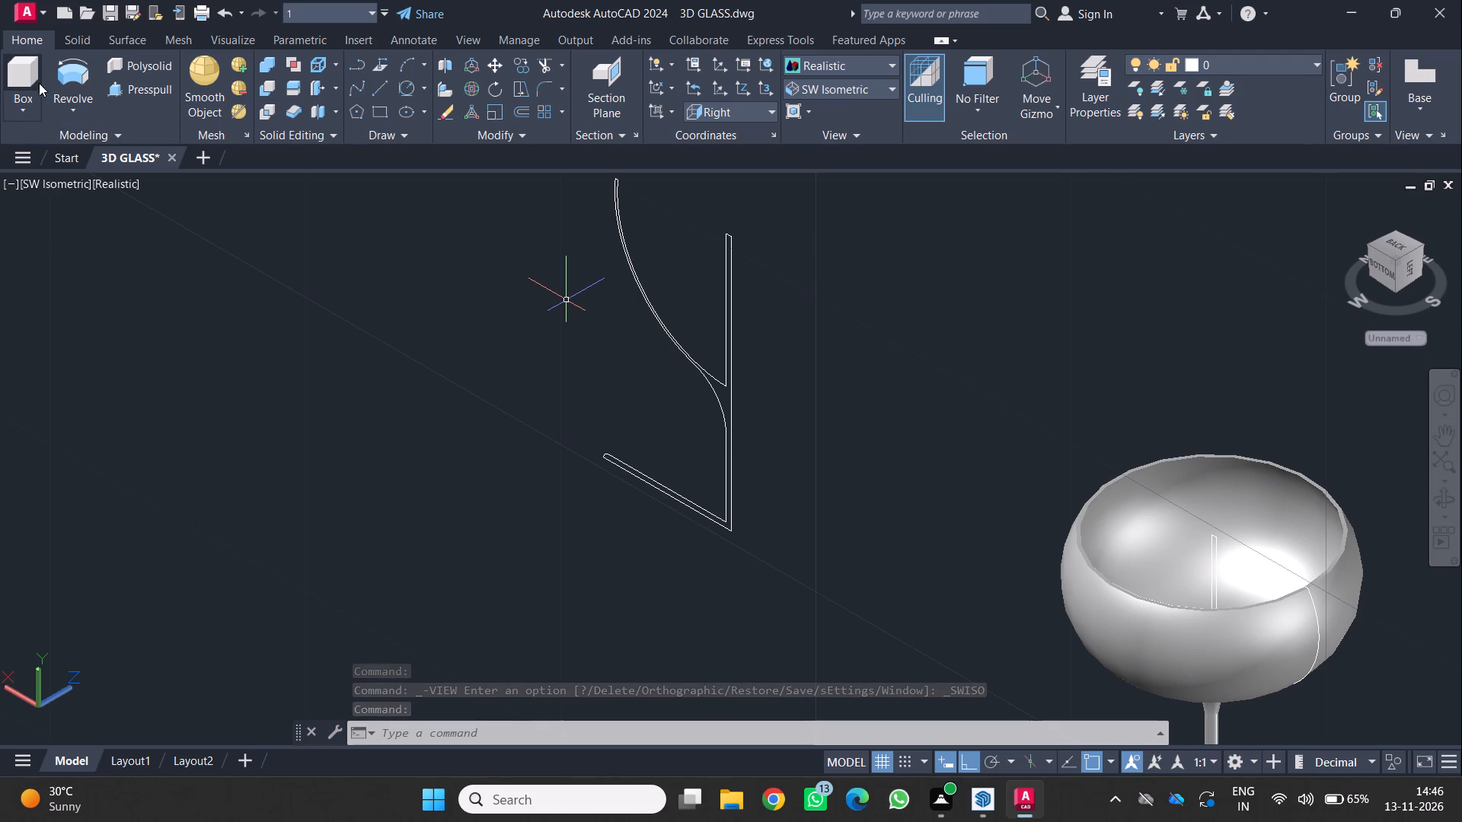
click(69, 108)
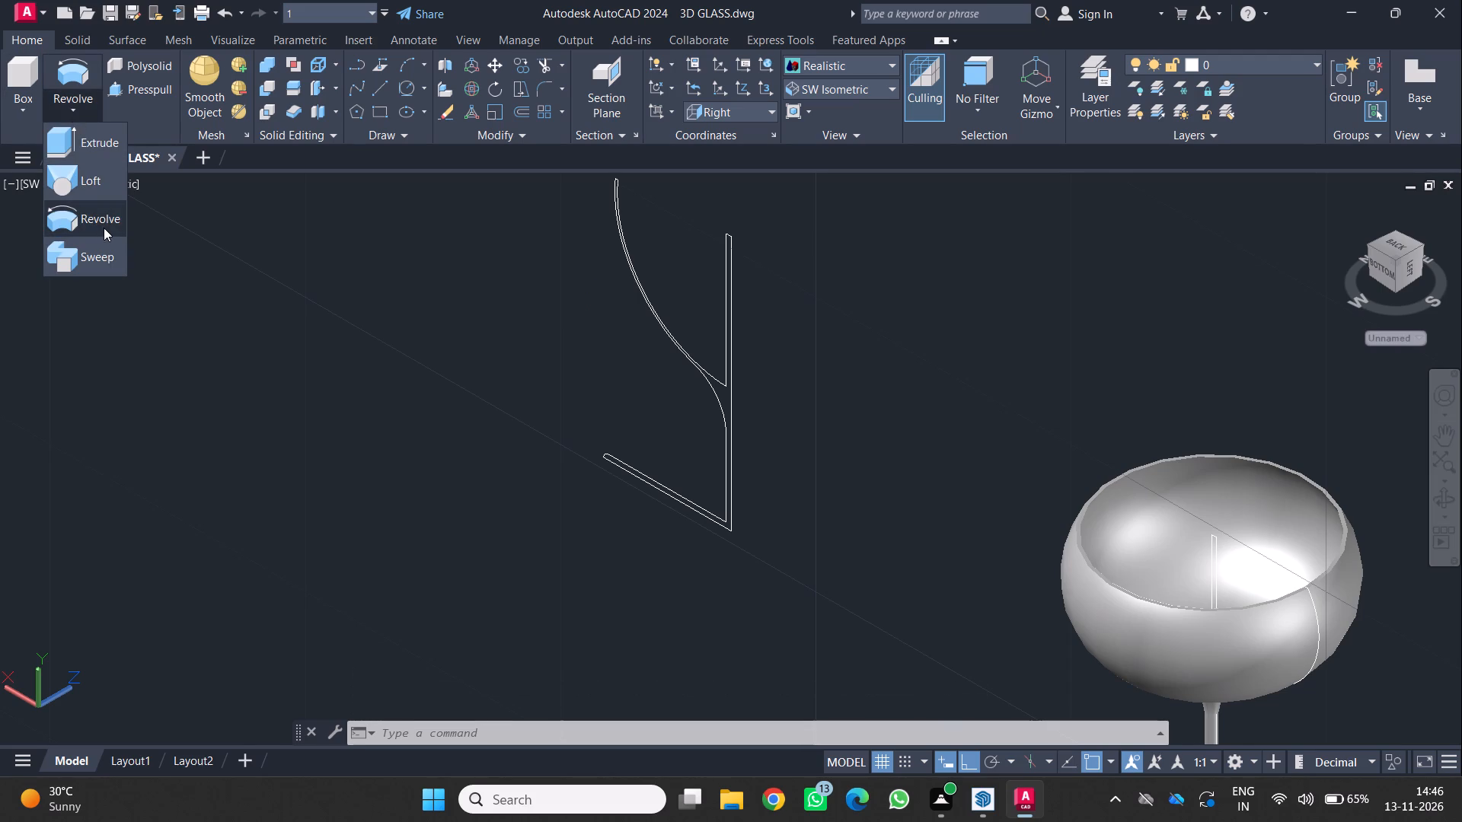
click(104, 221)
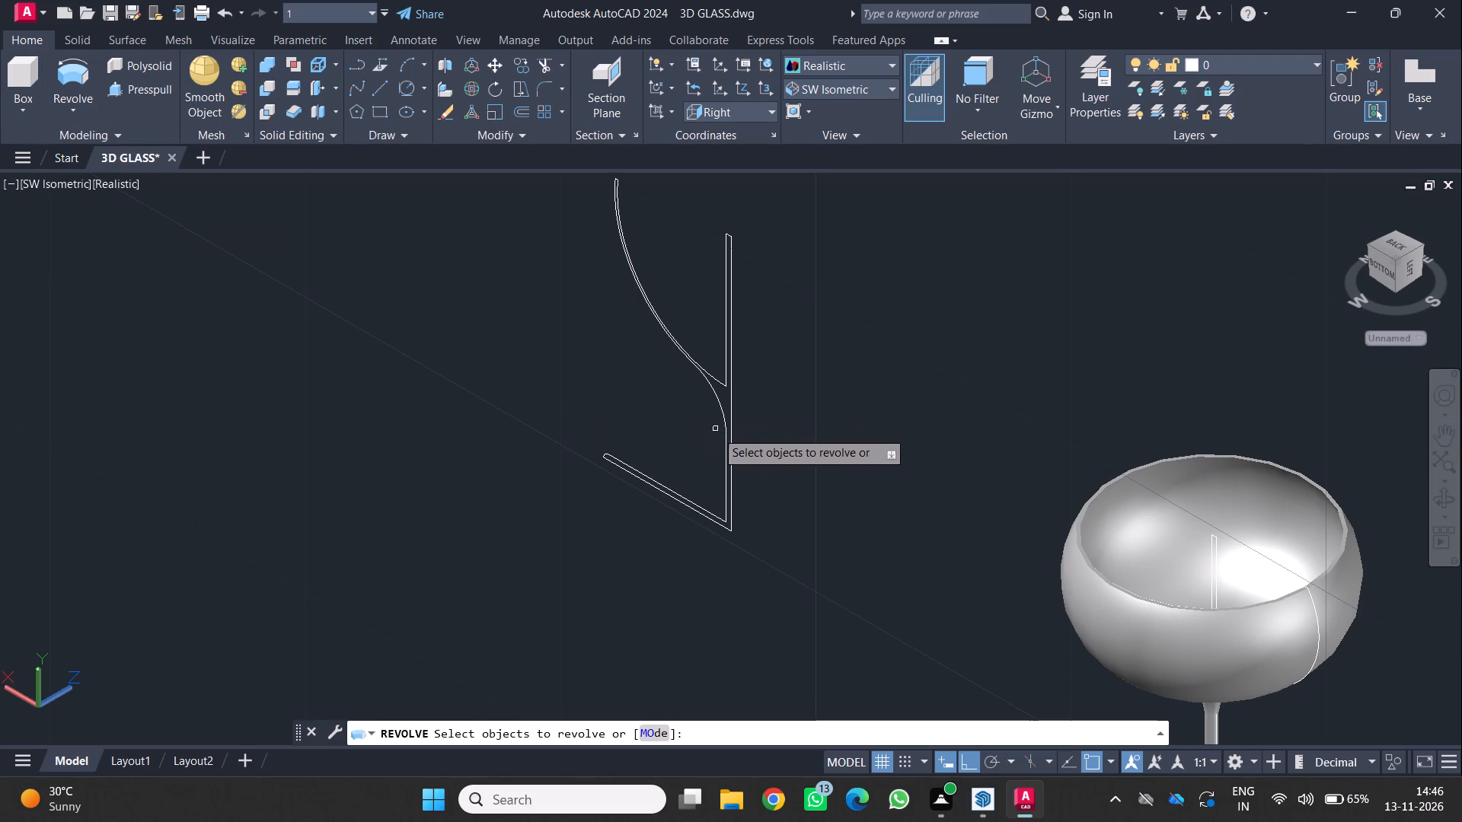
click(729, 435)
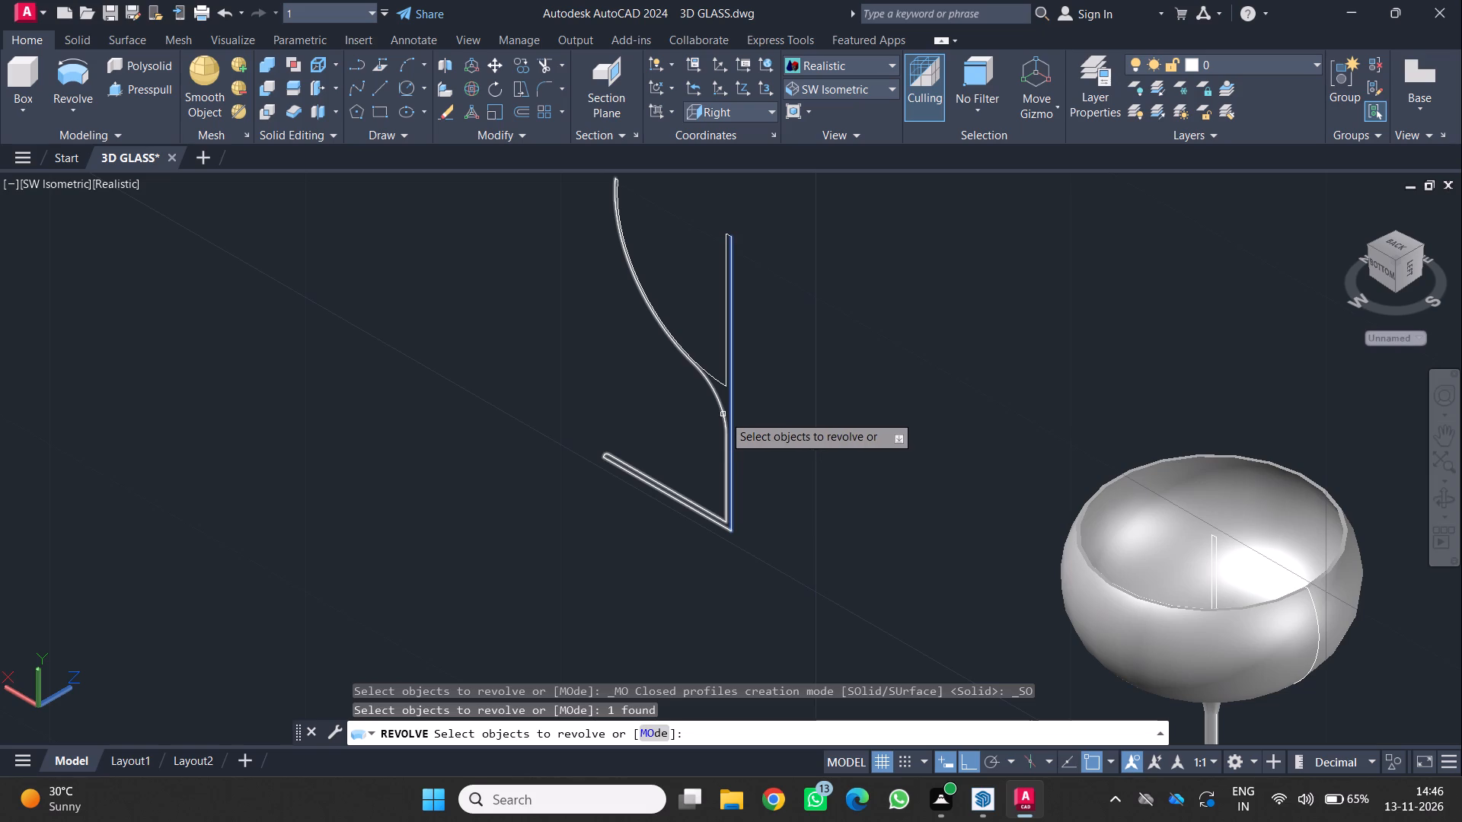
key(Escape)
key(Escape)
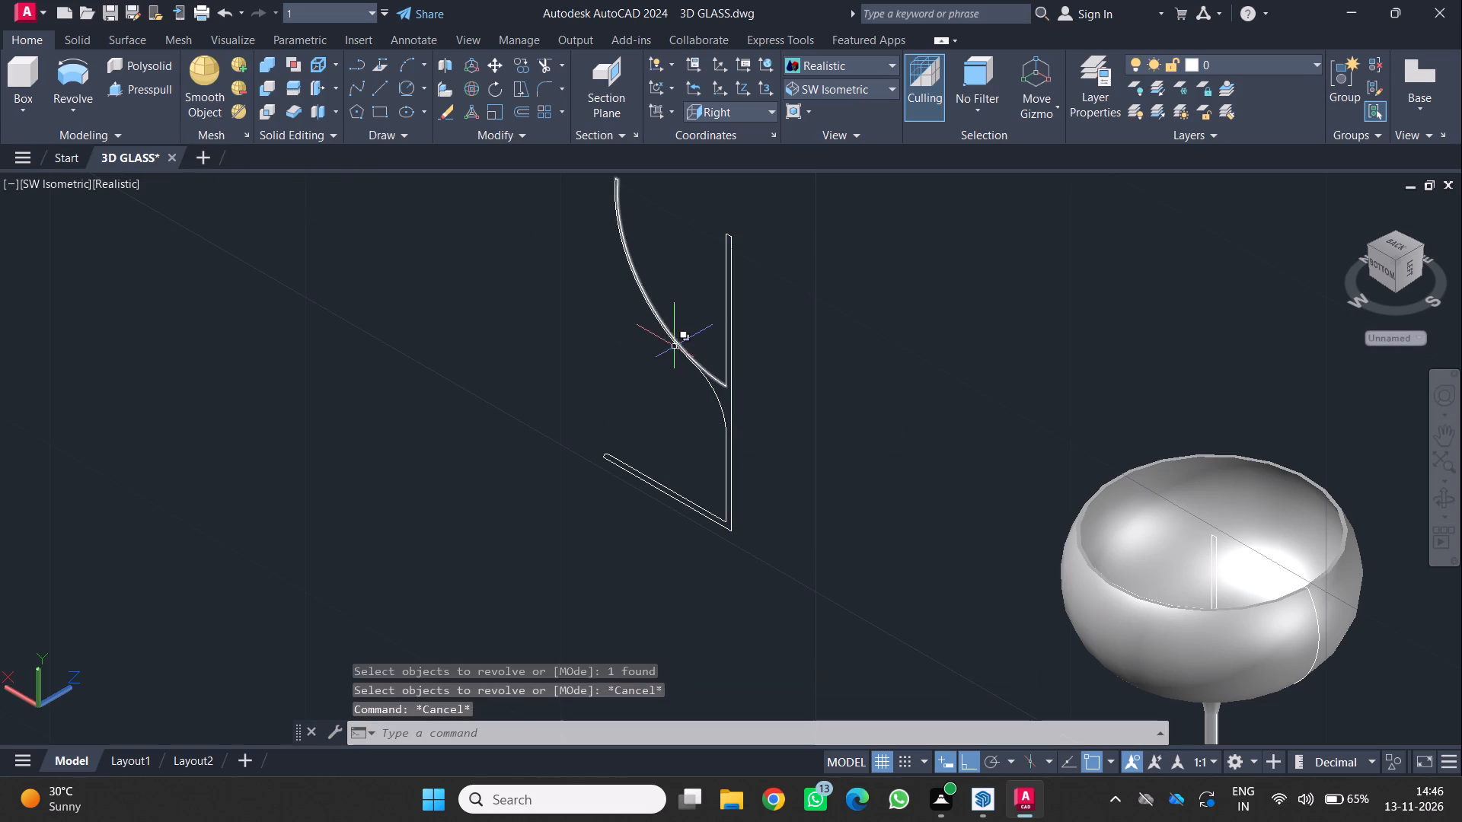
Revolve the joined second glass profile 360 degrees as a solid about its vertical centre line, from the line's top end to the base corner.
click(674, 338)
key(Escape)
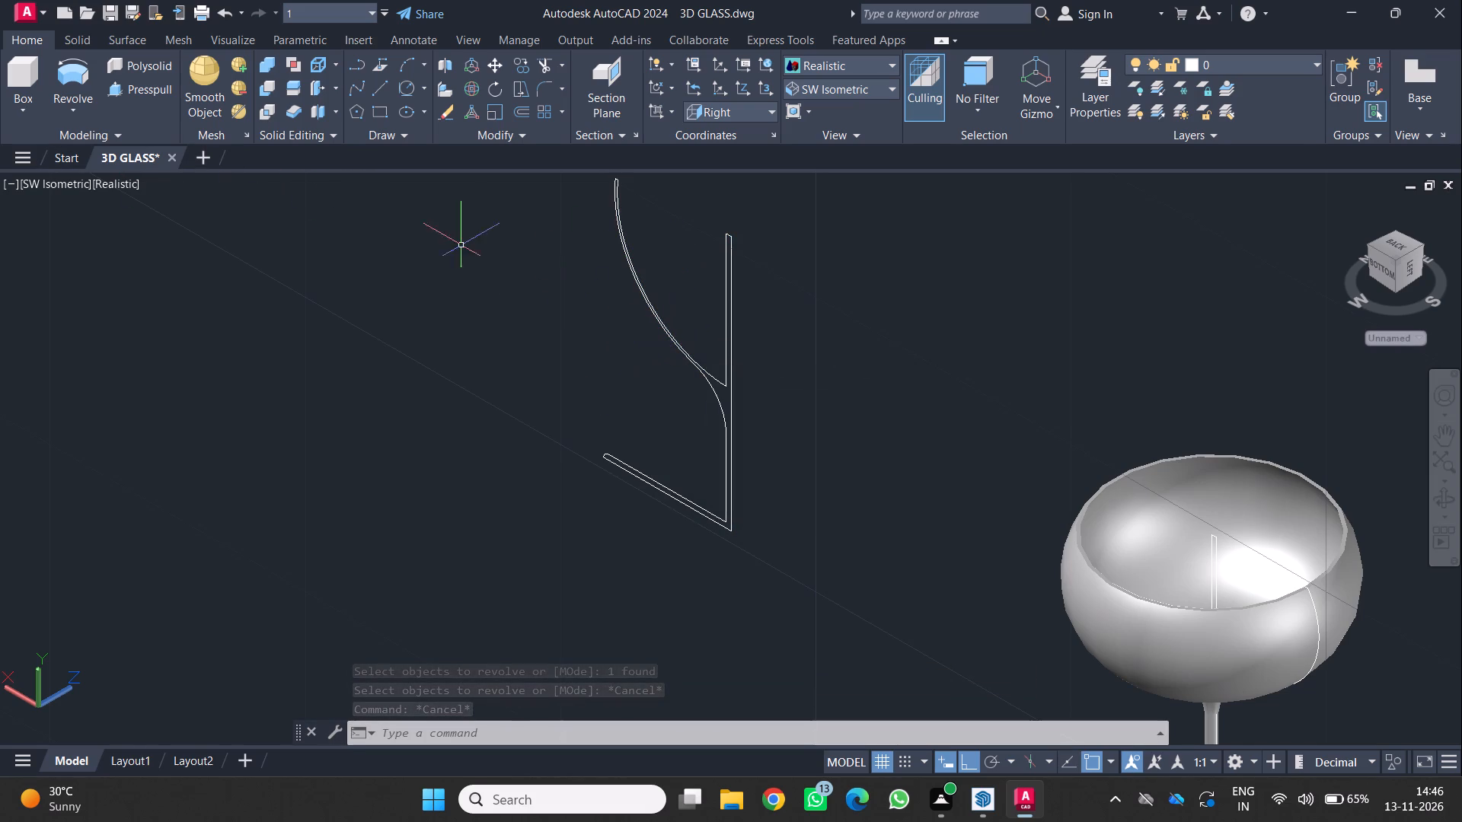
click(62, 110)
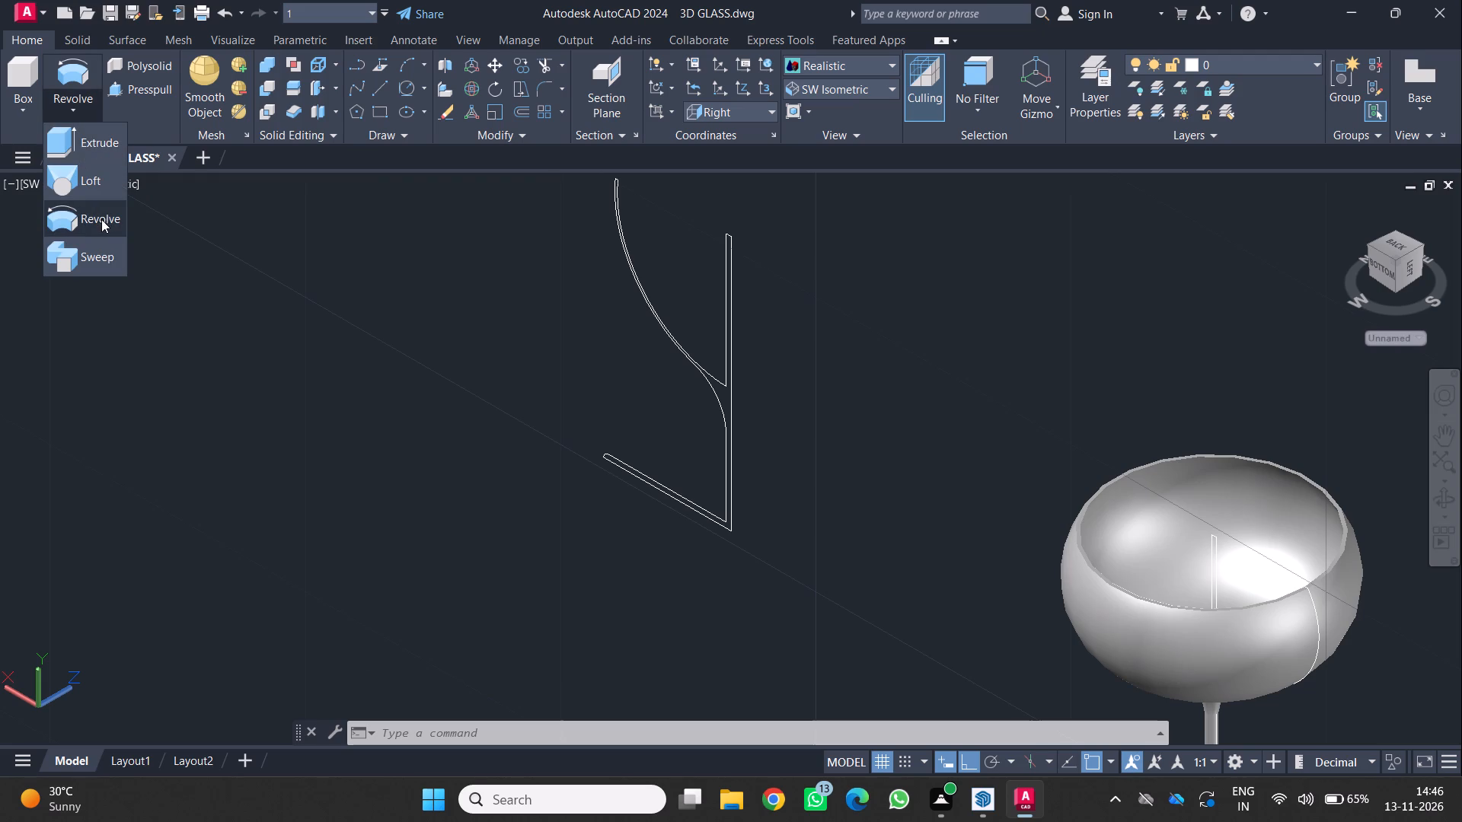
click(106, 225)
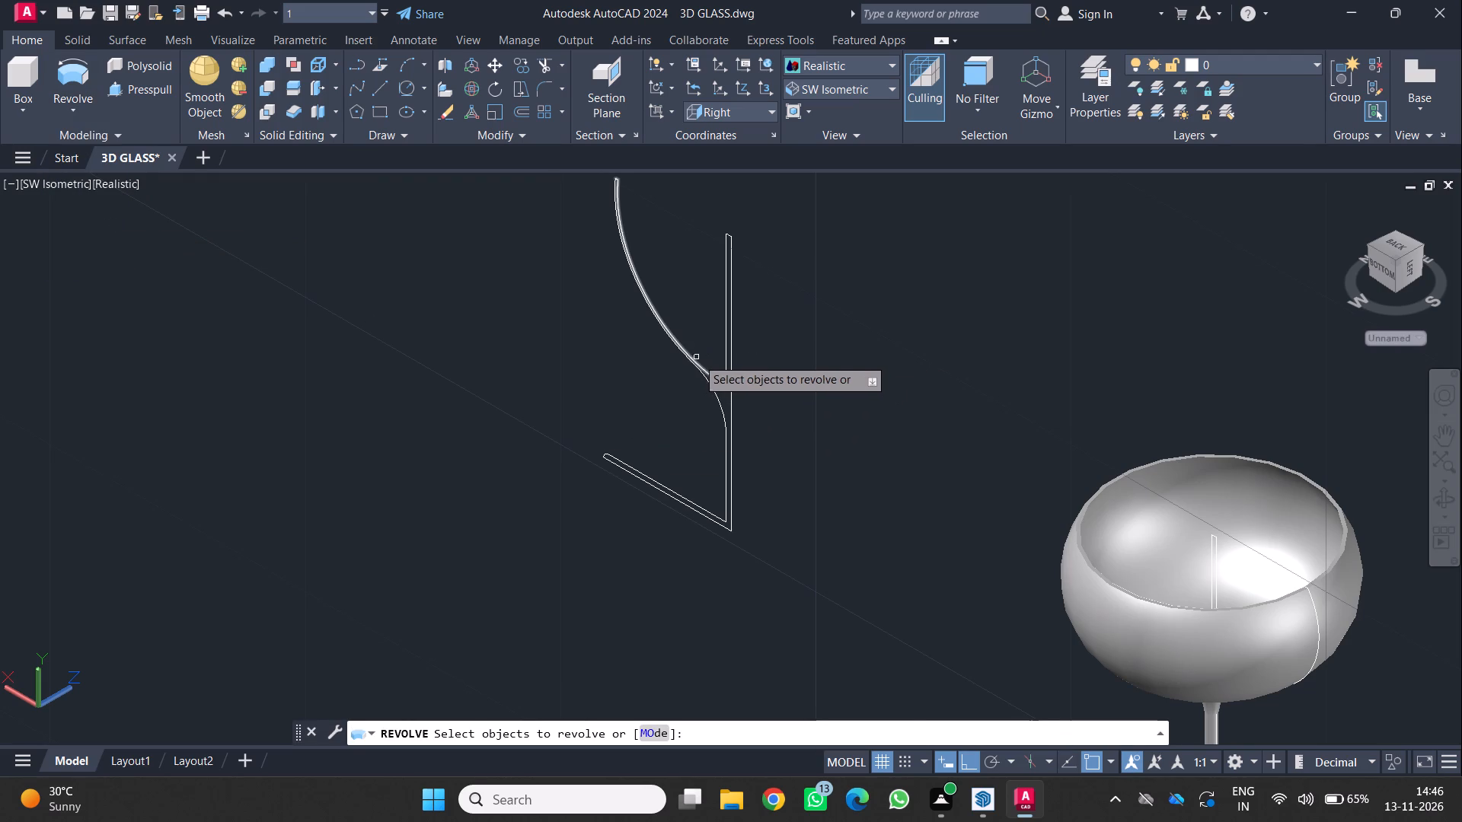
scroll(698, 358, up, 1)
scroll(570, 319, down, 2)
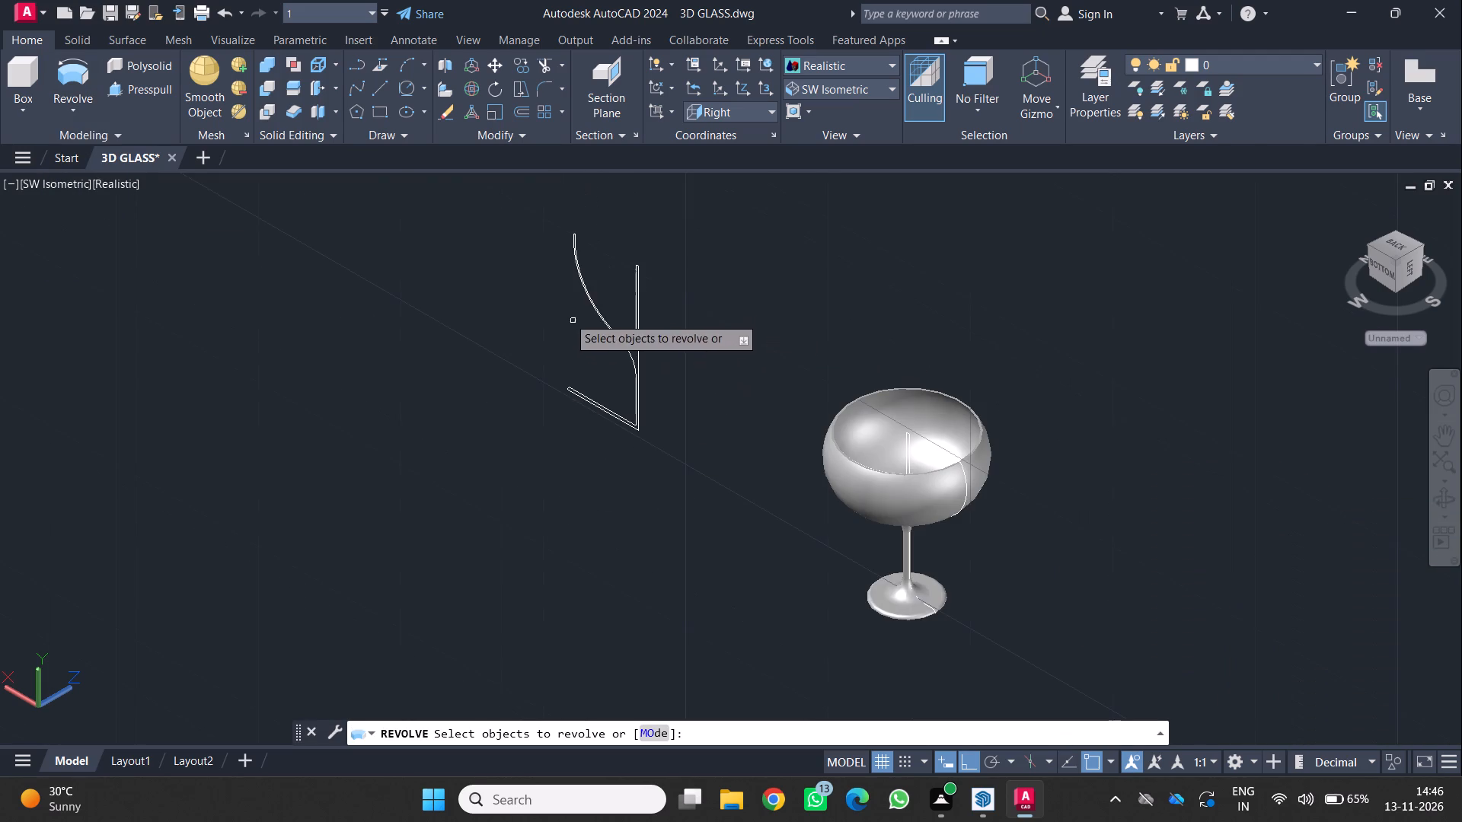
click(550, 211)
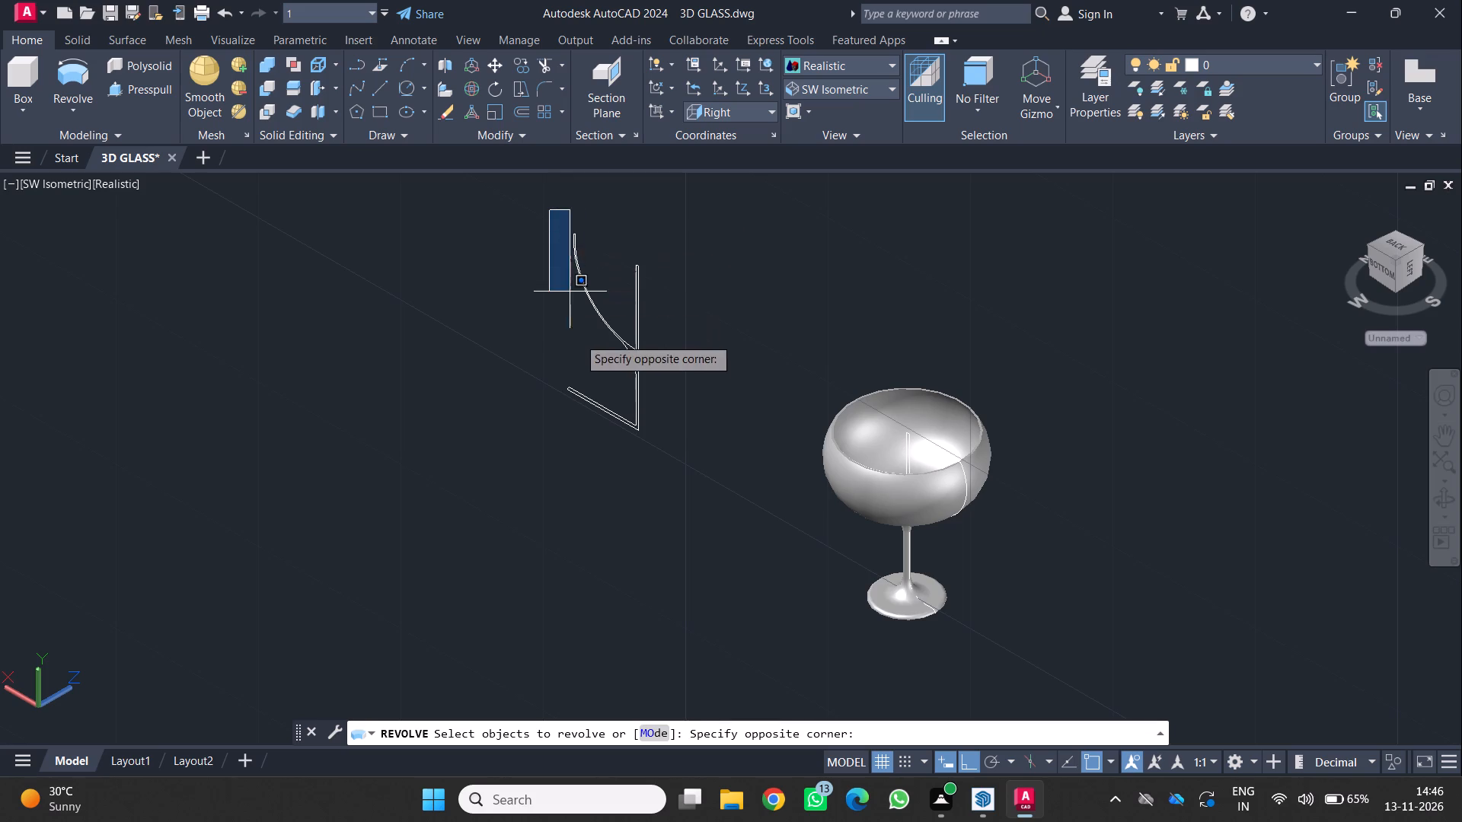
scroll(605, 378, up, 2)
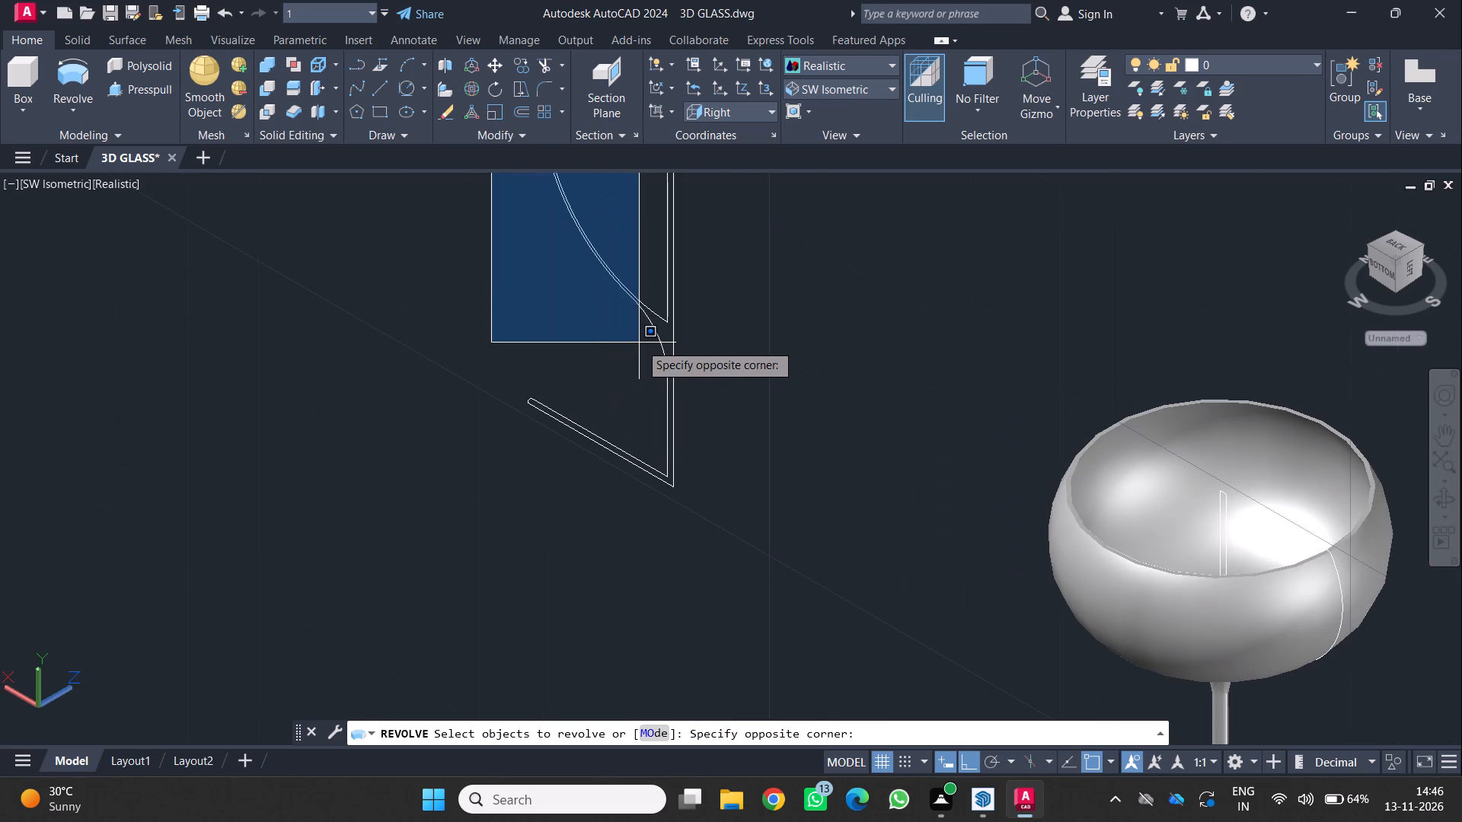
click(640, 343)
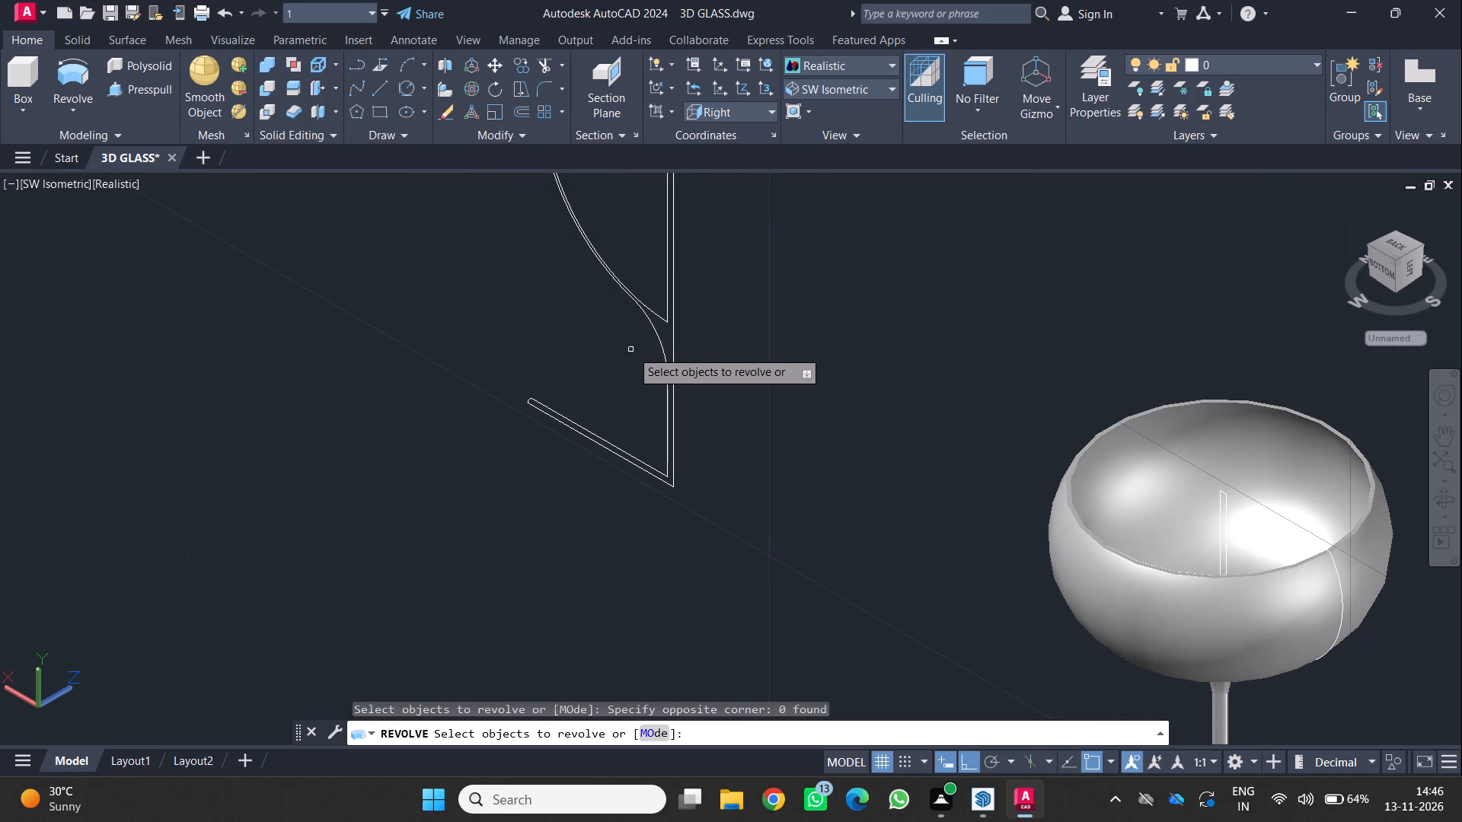
scroll(627, 355, down, 2)
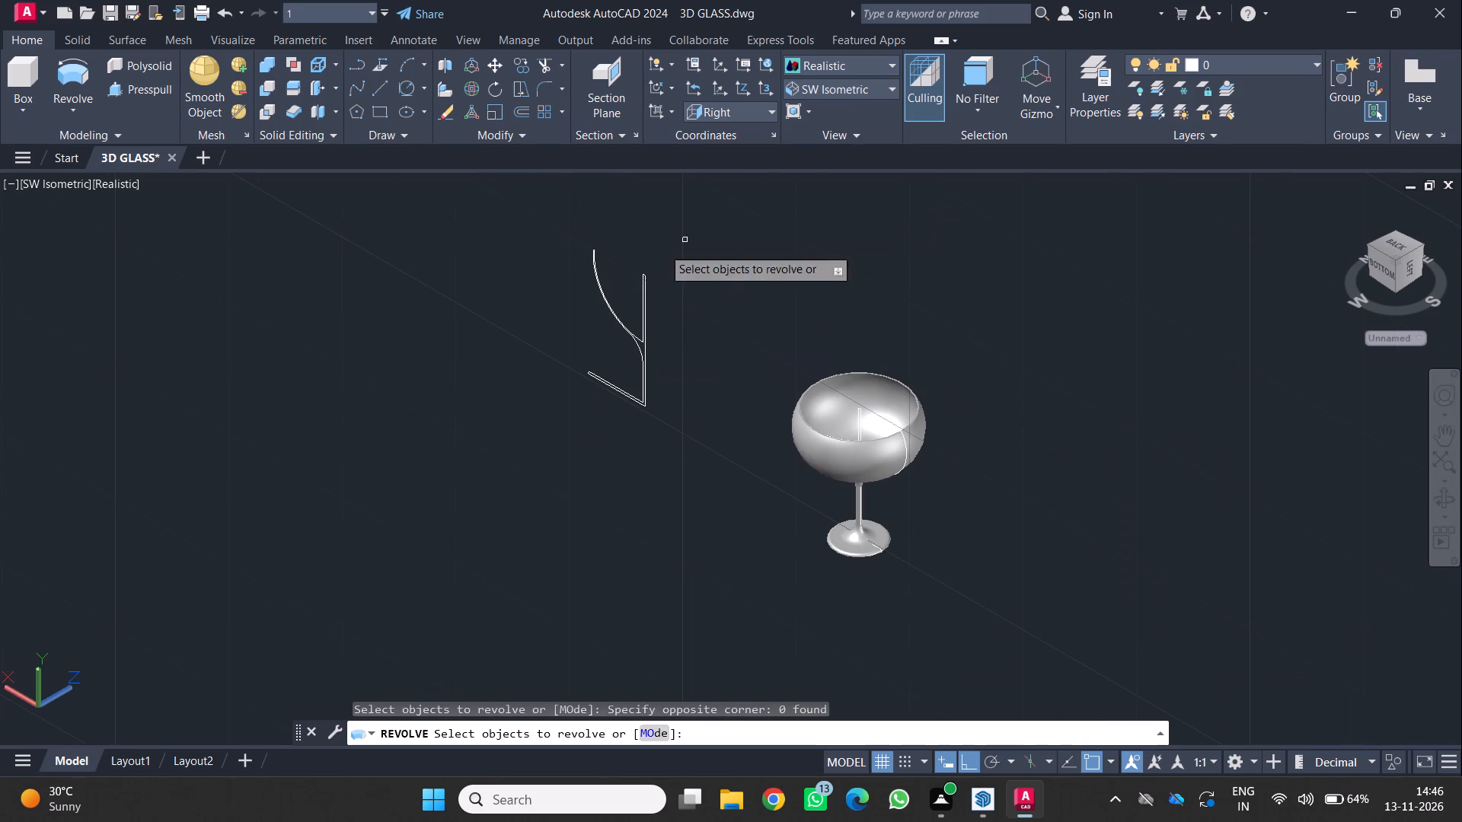
scroll(611, 274, up, 2)
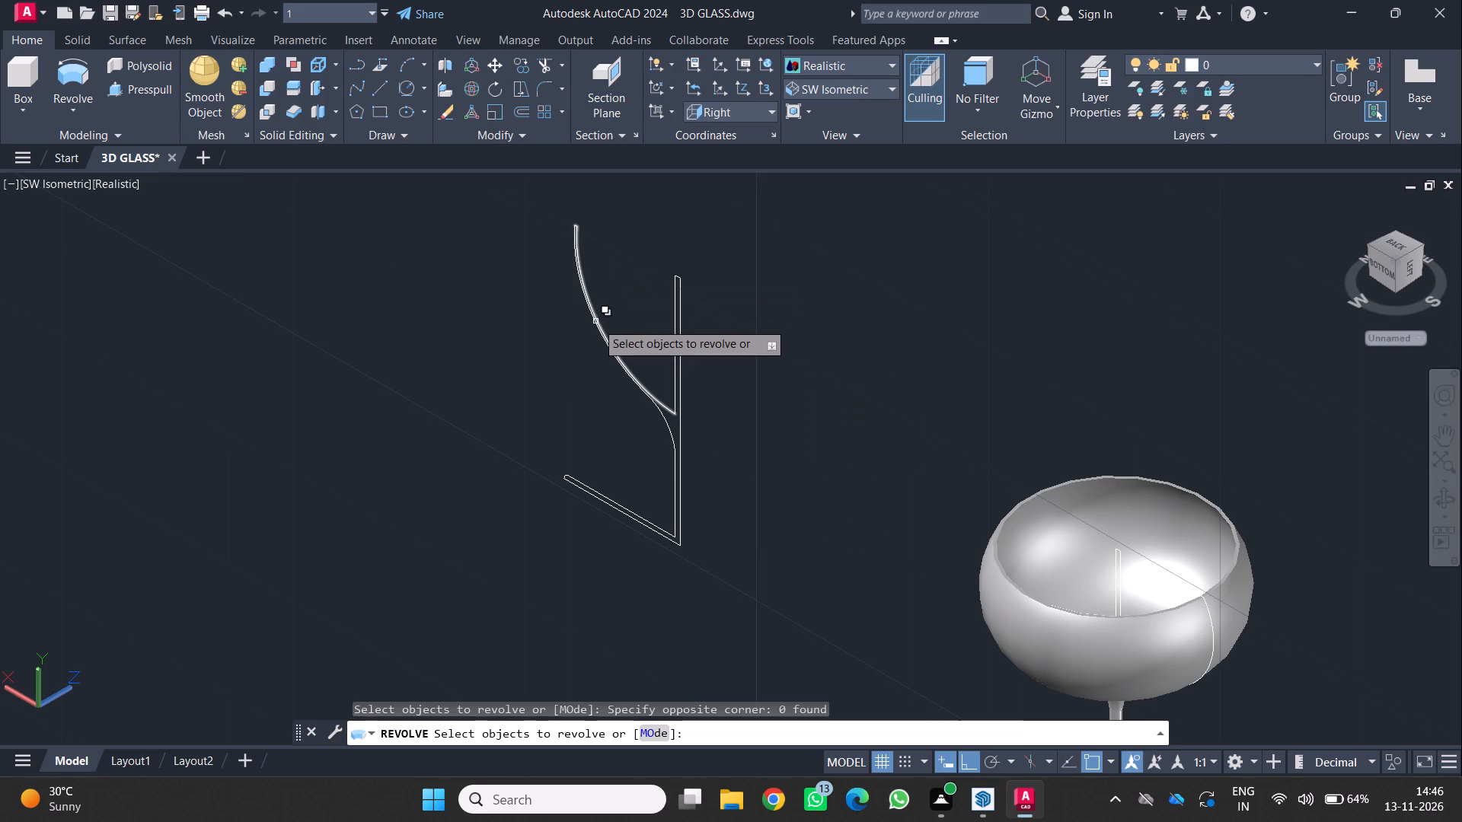
click(596, 322)
click(770, 405)
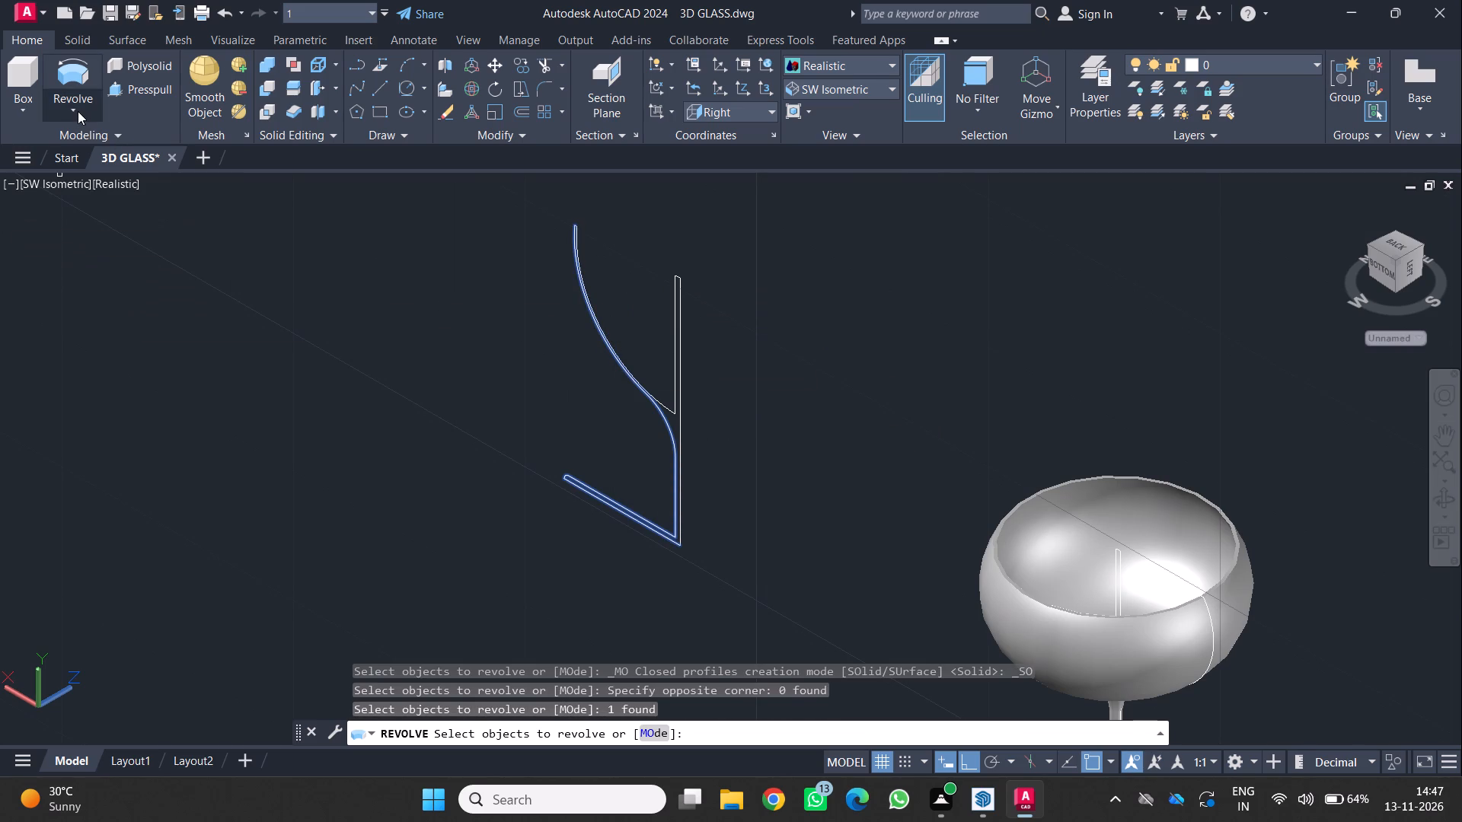
key(Return)
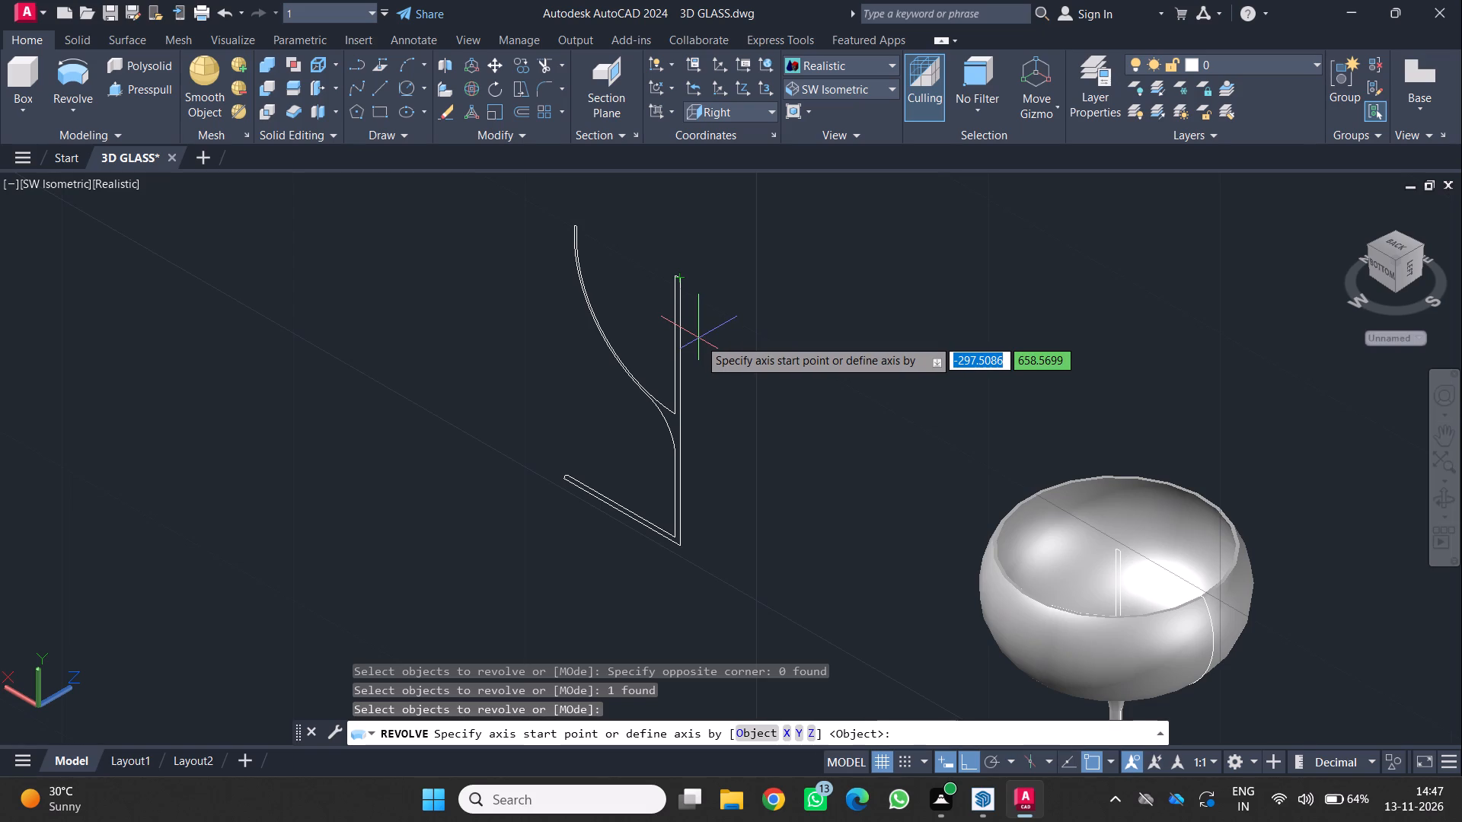
scroll(690, 304, up, 1)
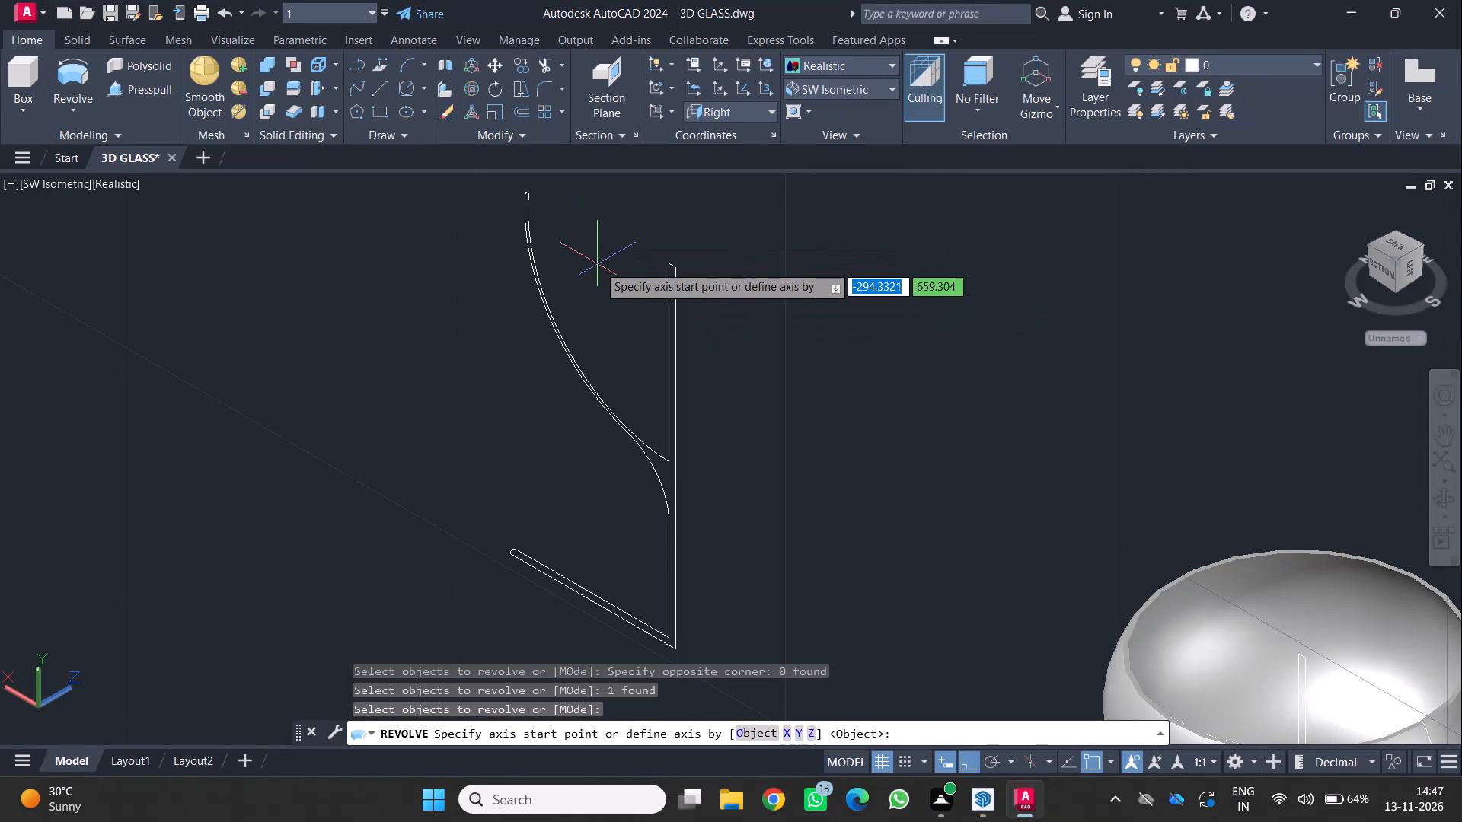
scroll(691, 247, up, 2)
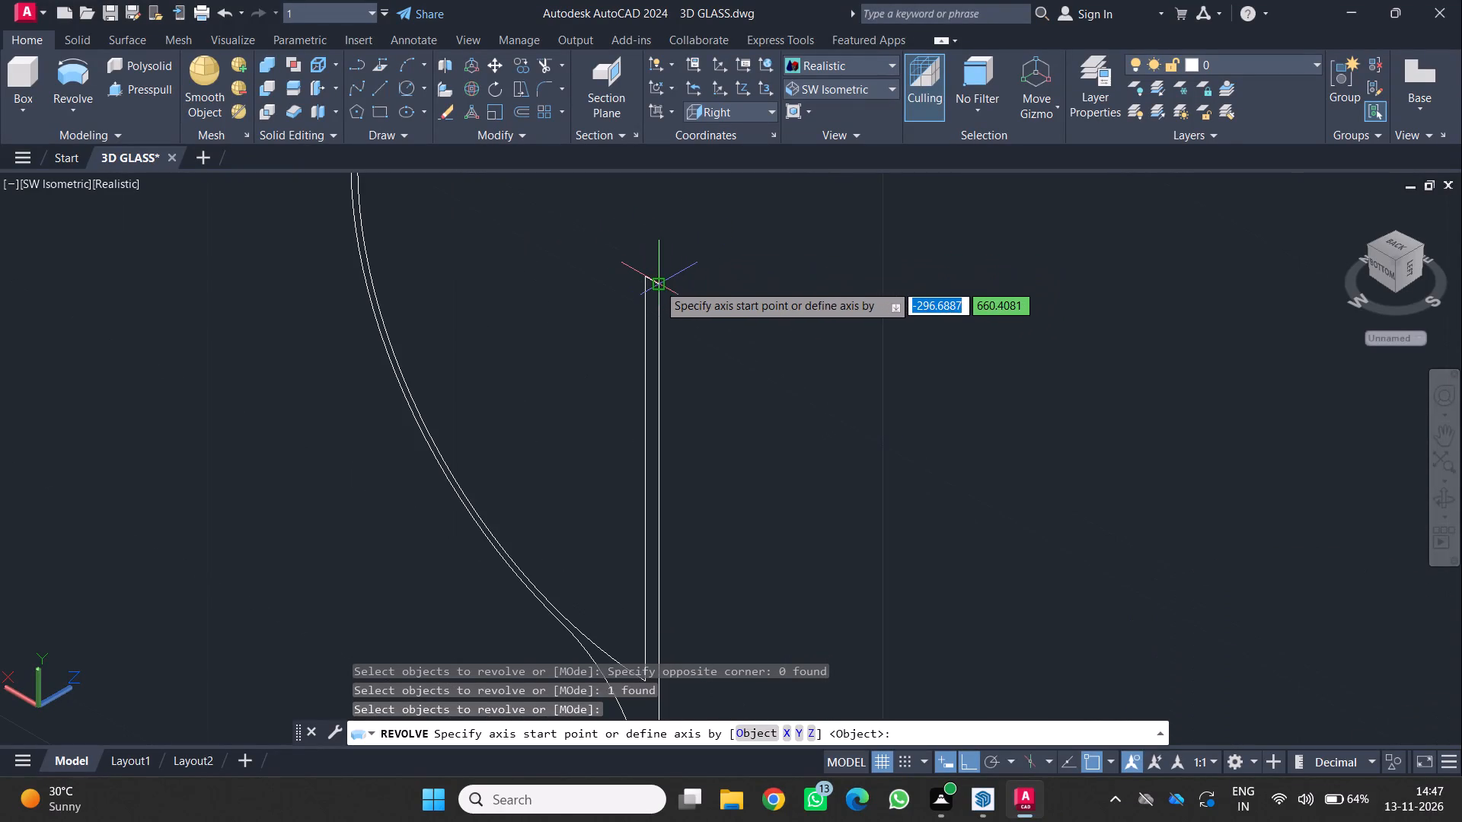
click(659, 284)
scroll(666, 298, down, 4)
scroll(663, 398, up, 3)
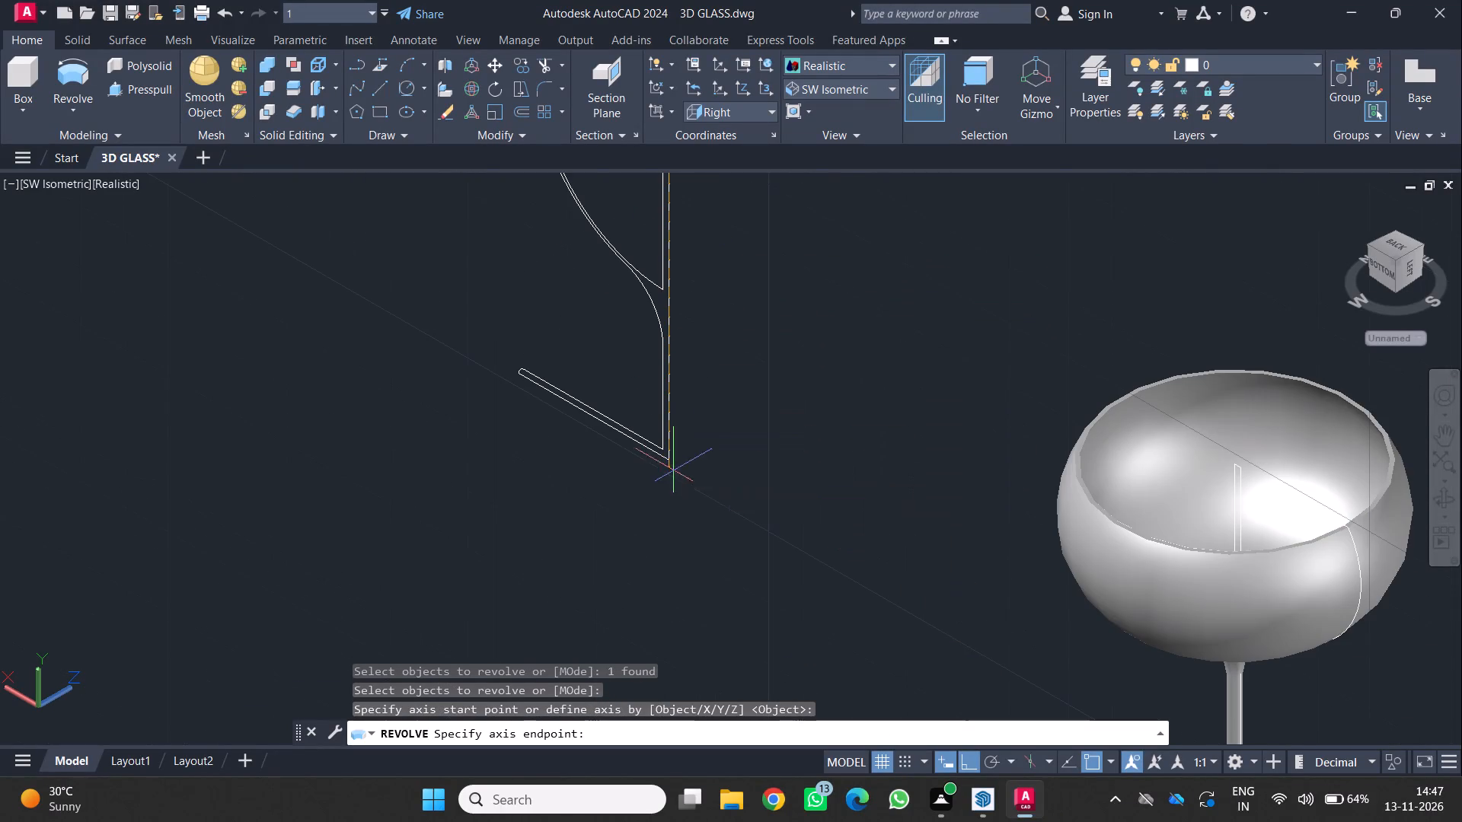
click(669, 461)
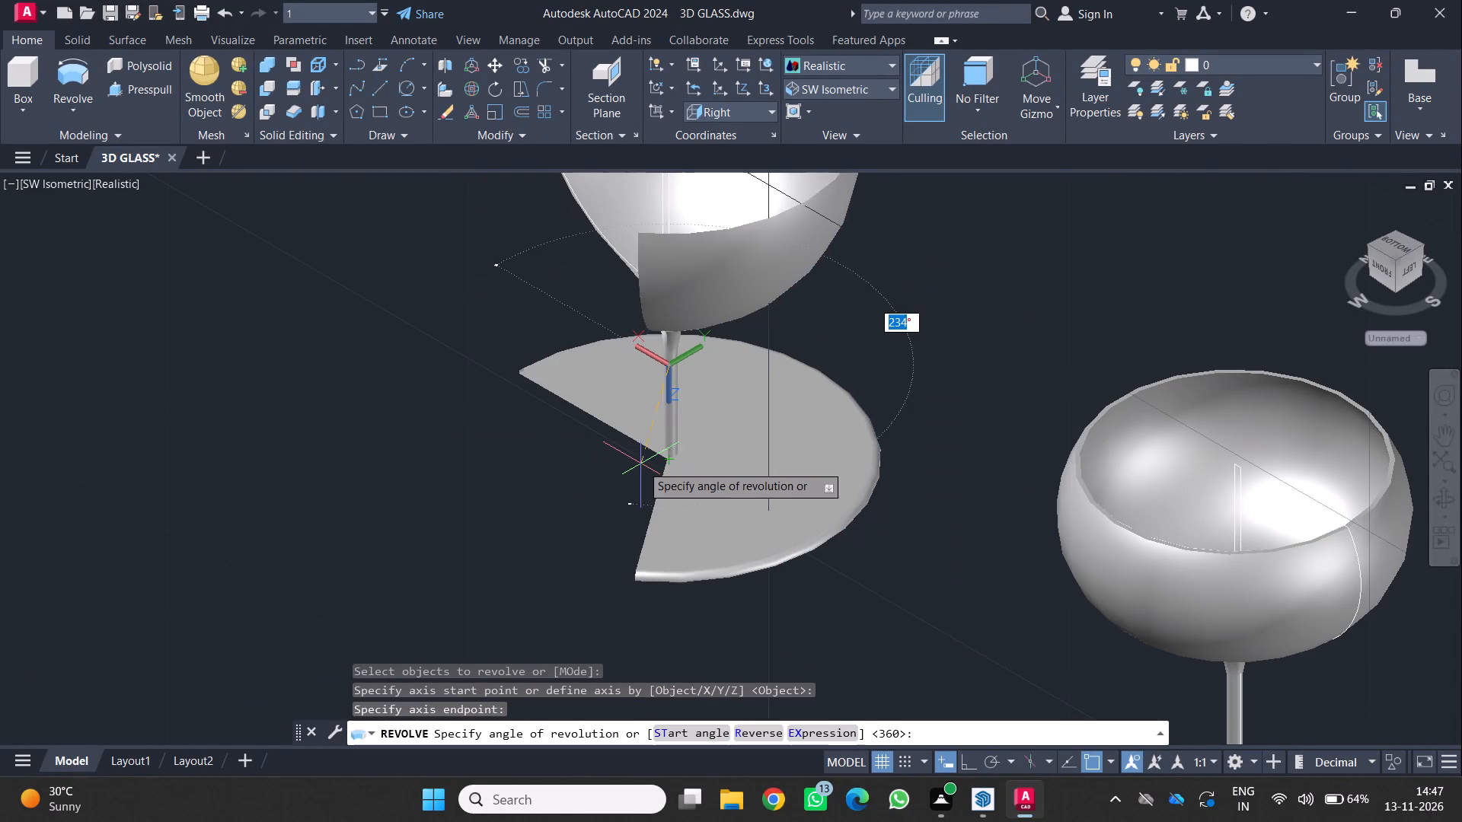
scroll(612, 457, down, 2)
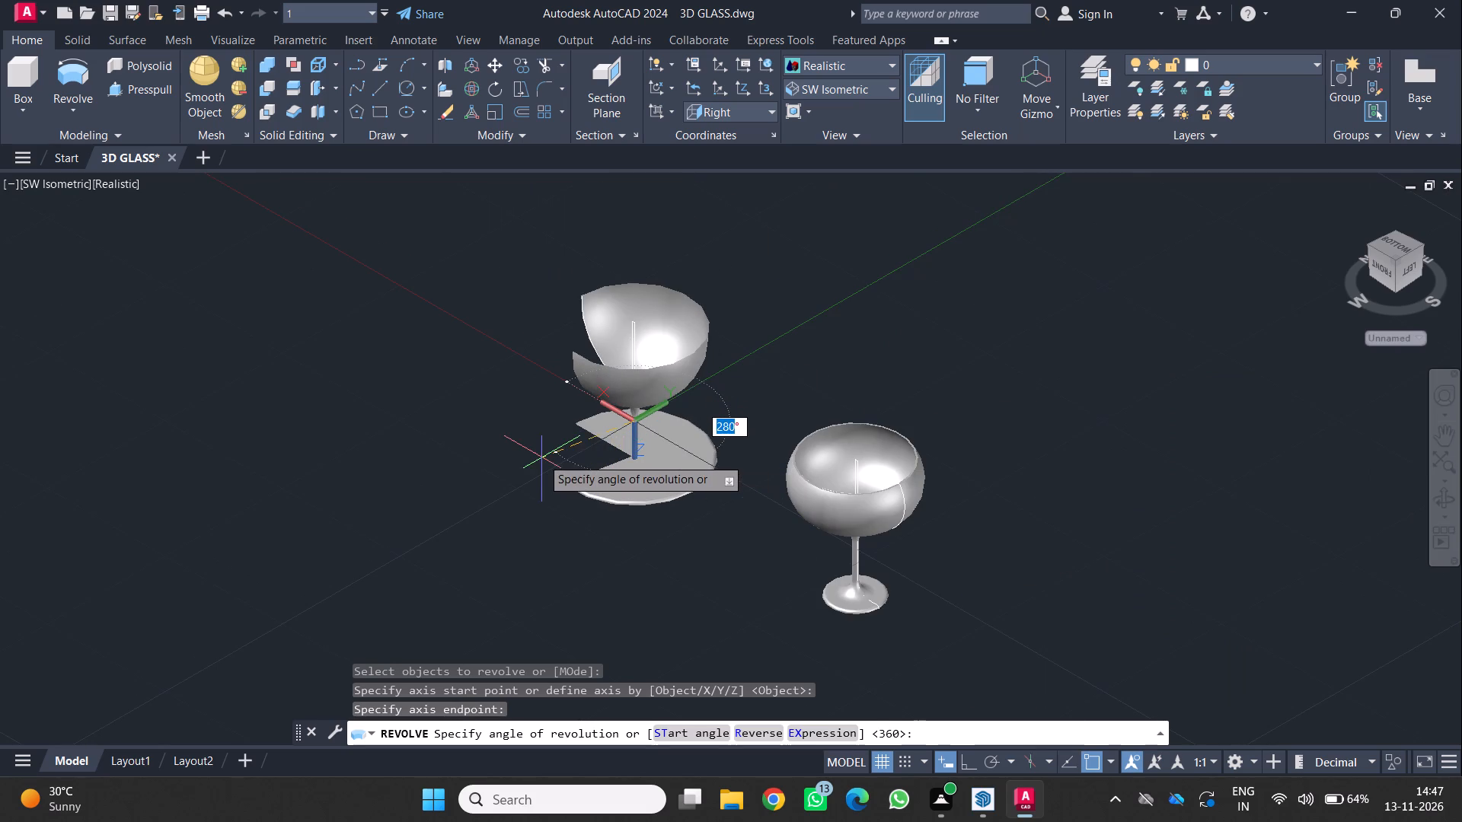
scroll(565, 396, up, 1)
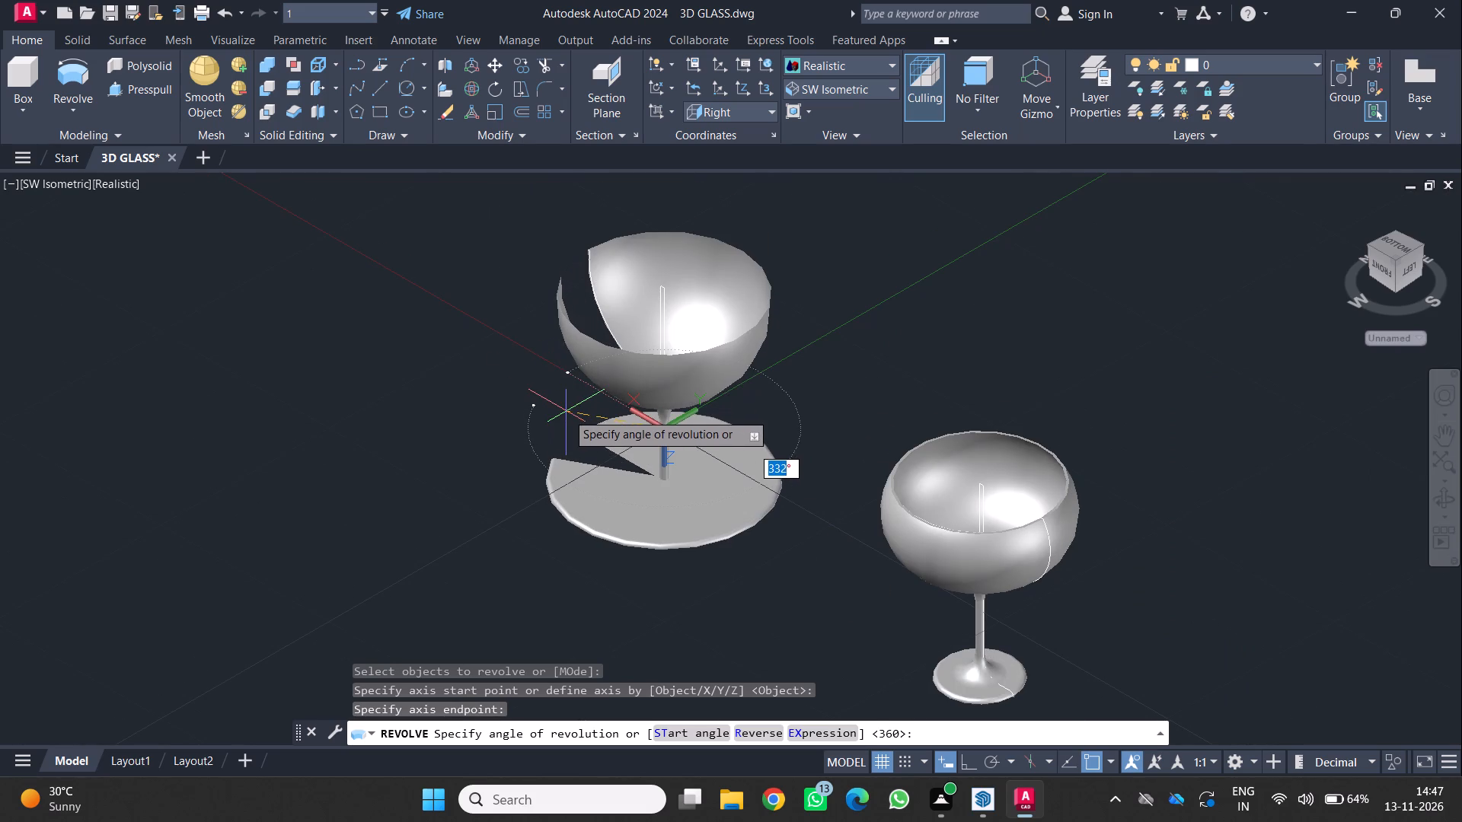
text(360)
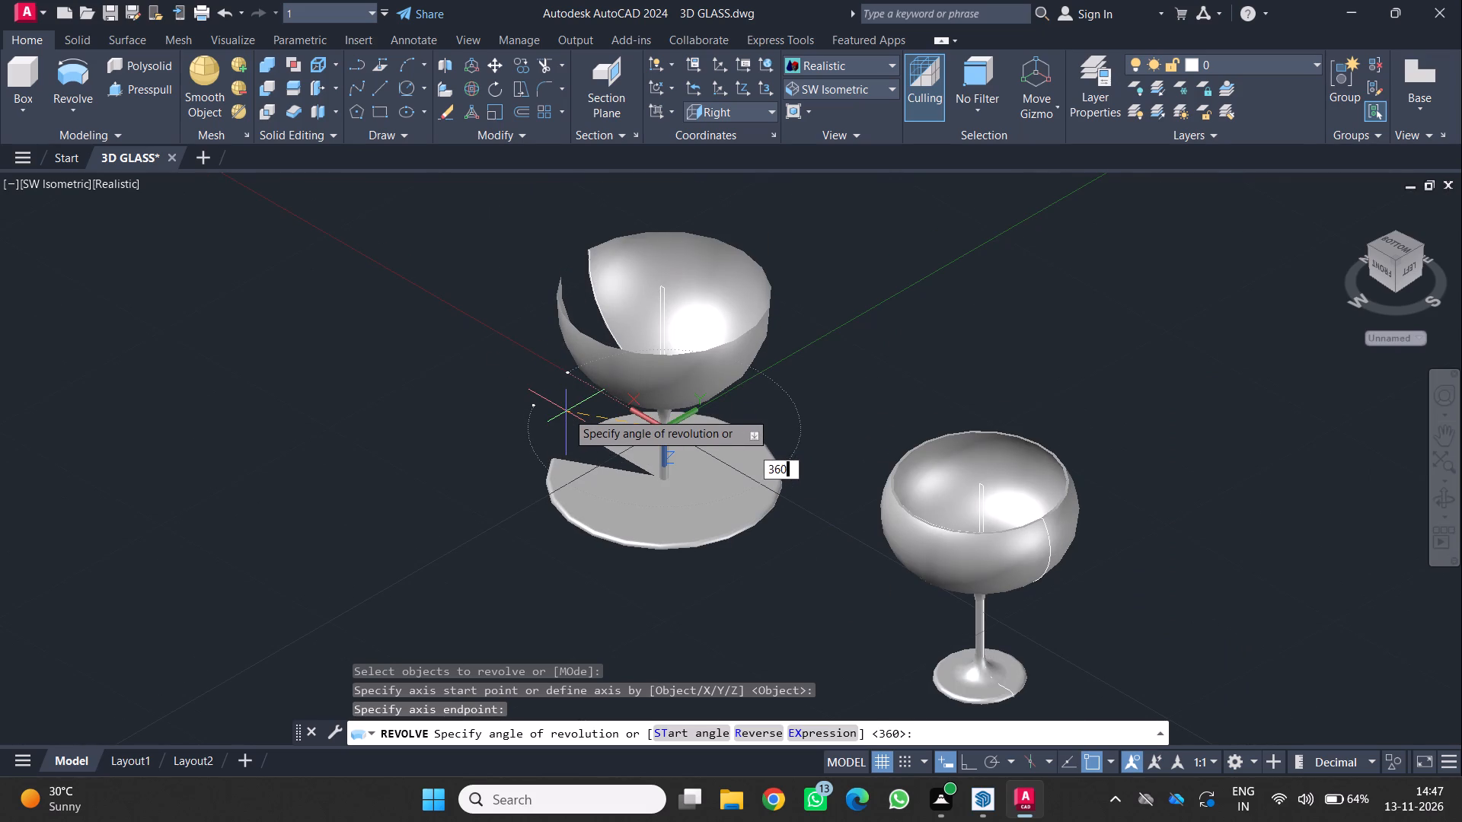
key(Return)
Inspect the revolved second glass's bowl, stem and base up close and alongside the first glass.
scroll(596, 417, down, 2)
middle_drag(595, 427, 690, 464)
scroll(699, 410, up, 3)
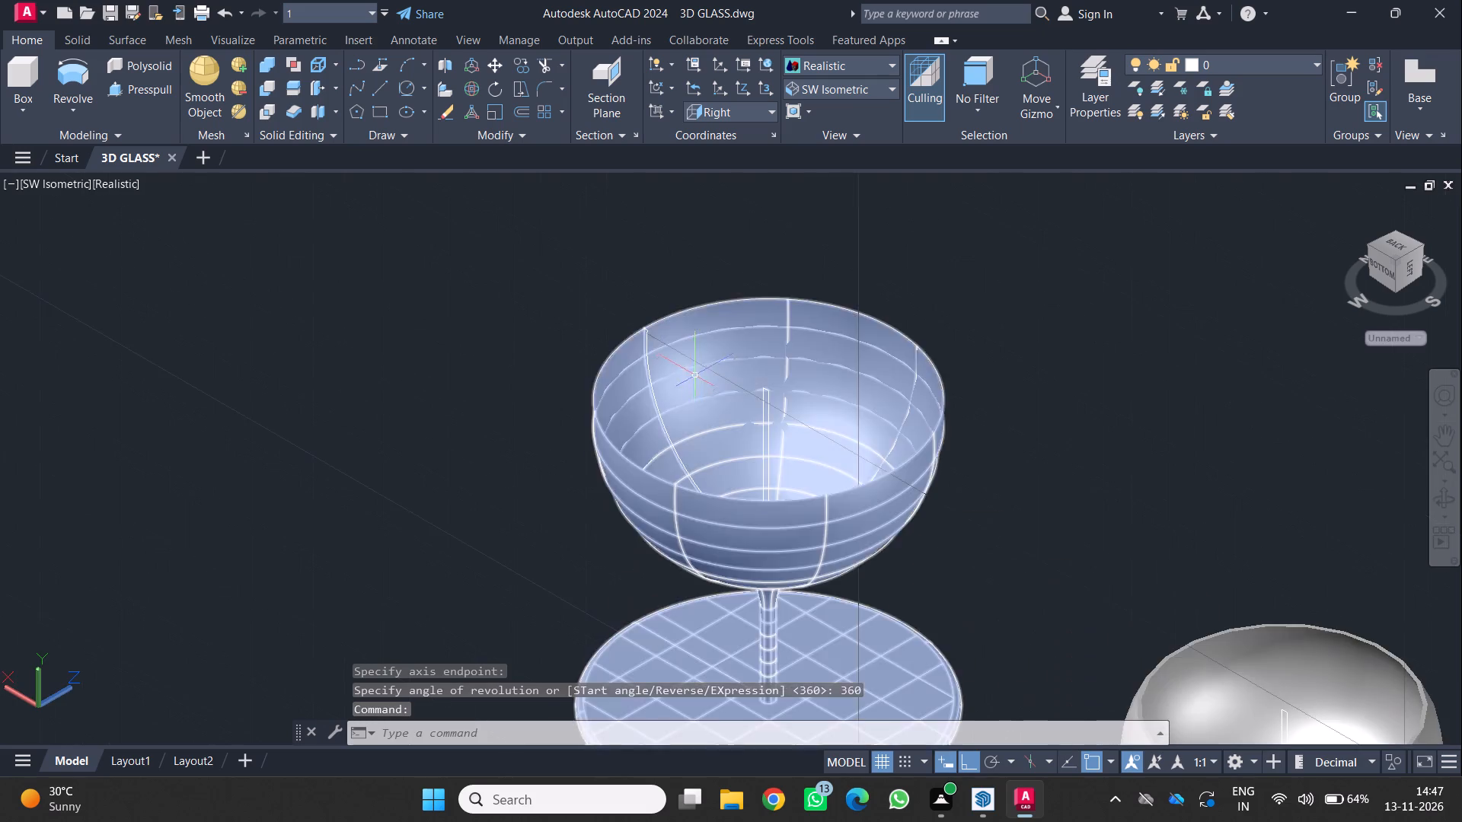
scroll(695, 376, up, 3)
middle_drag(697, 390, 586, 396)
scroll(586, 396, down, 8)
middle_drag(626, 368, 557, 405)
scroll(531, 429, up, 4)
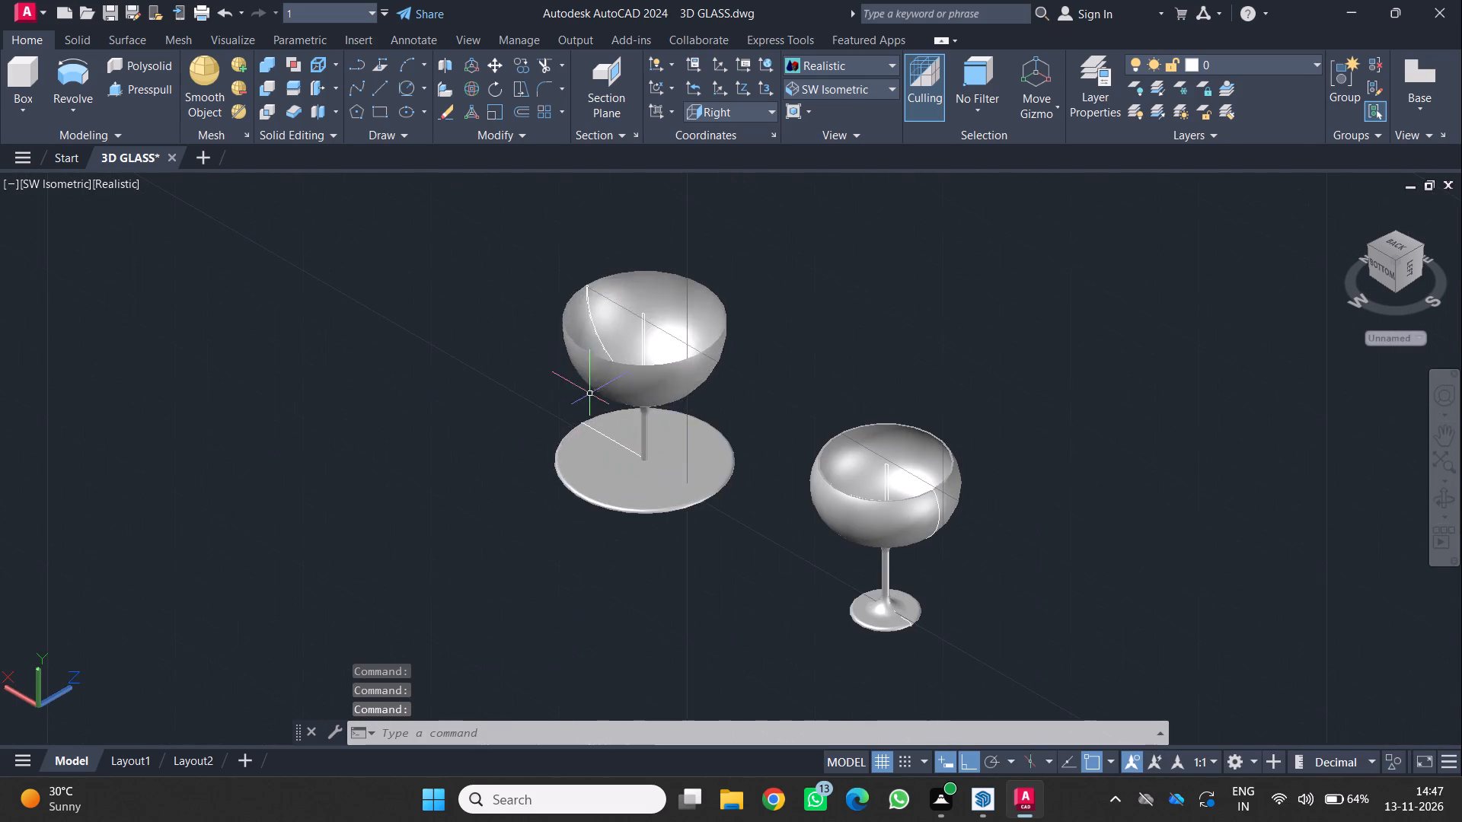
scroll(689, 423, down, 2)
middle_drag(702, 428, 710, 432)
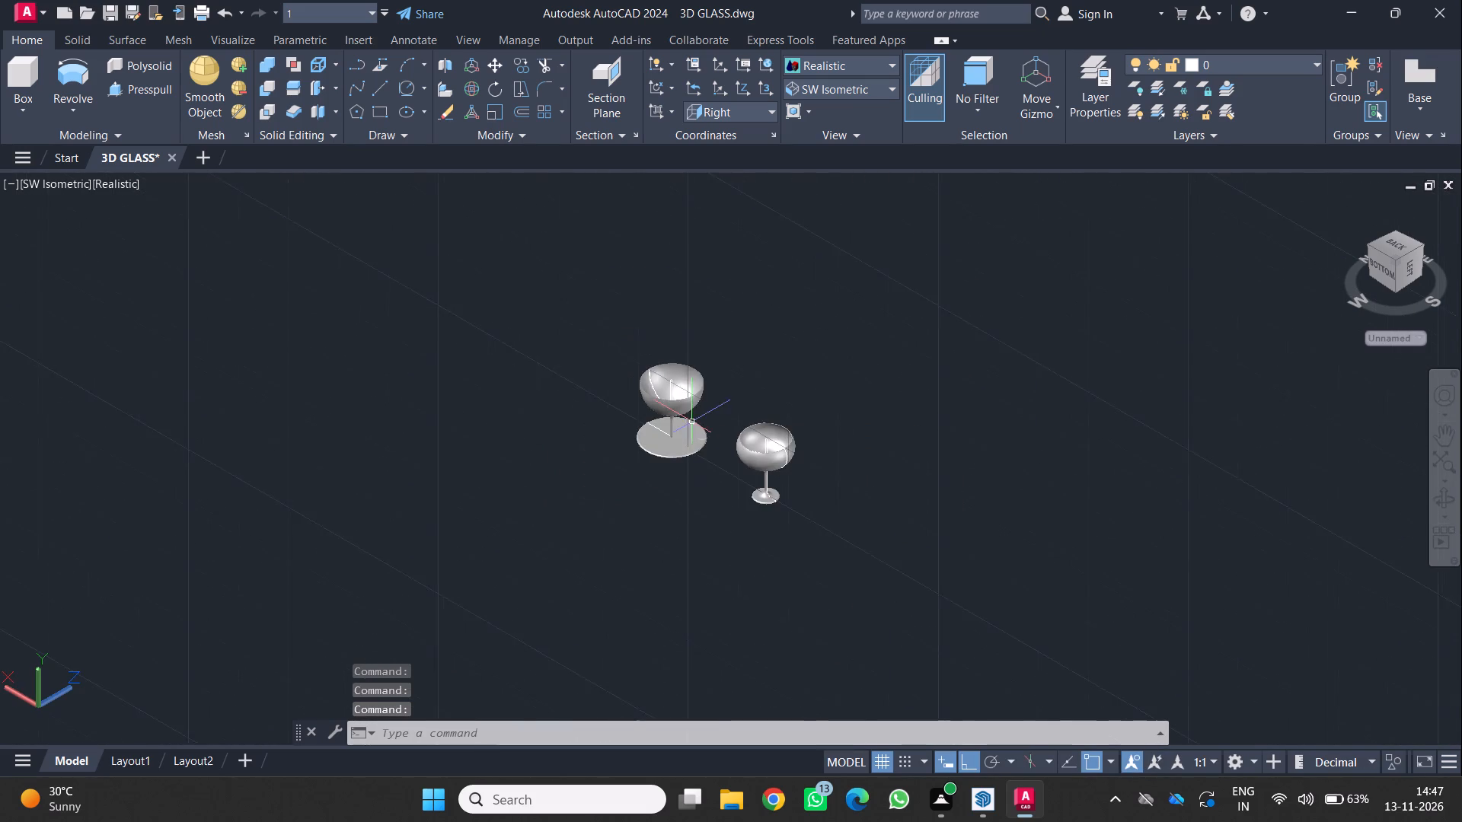
middle_drag(710, 432, 737, 441)
Save the 3D GLASS drawing.
key(ctrl+s)
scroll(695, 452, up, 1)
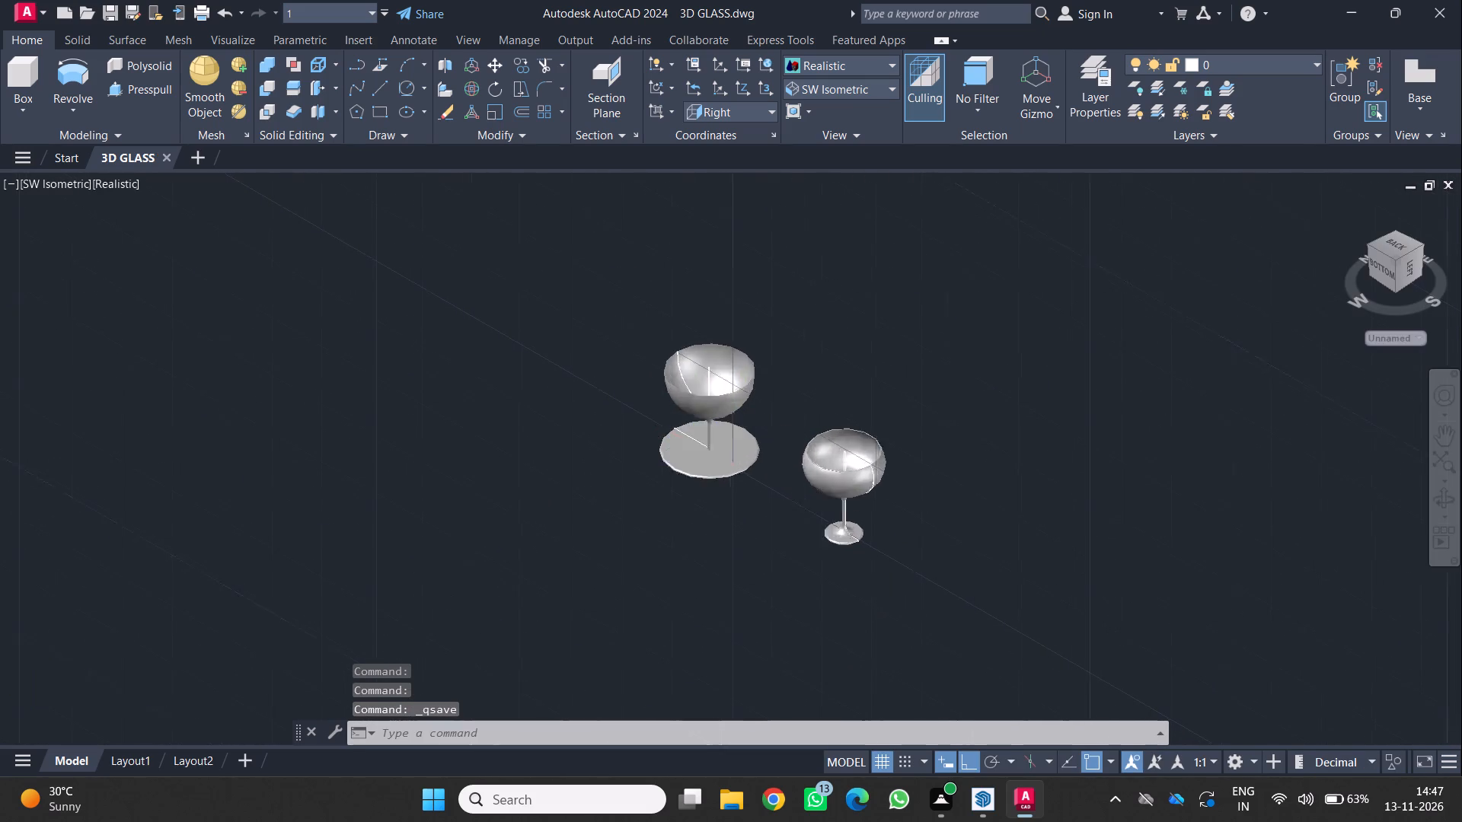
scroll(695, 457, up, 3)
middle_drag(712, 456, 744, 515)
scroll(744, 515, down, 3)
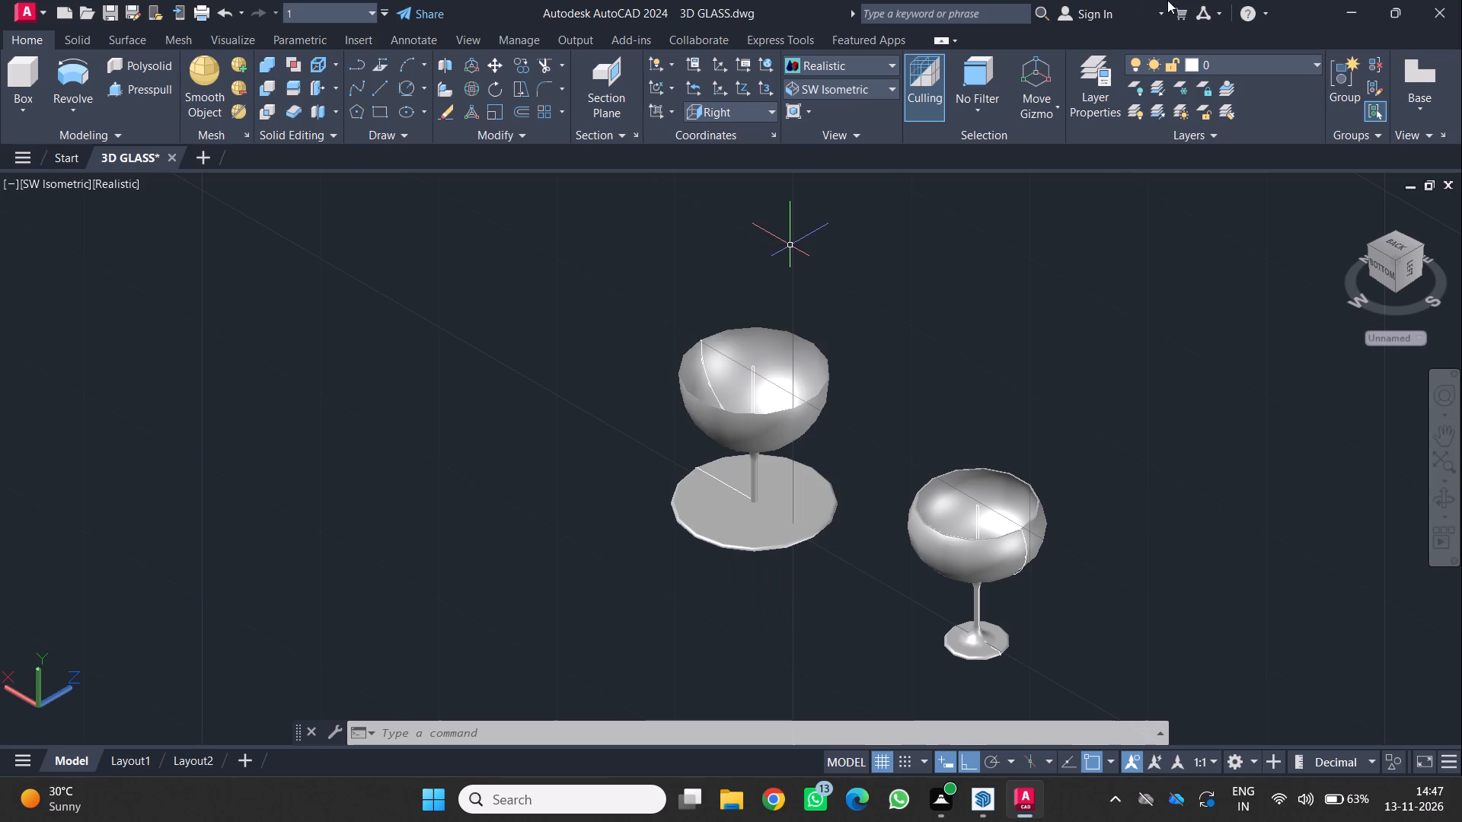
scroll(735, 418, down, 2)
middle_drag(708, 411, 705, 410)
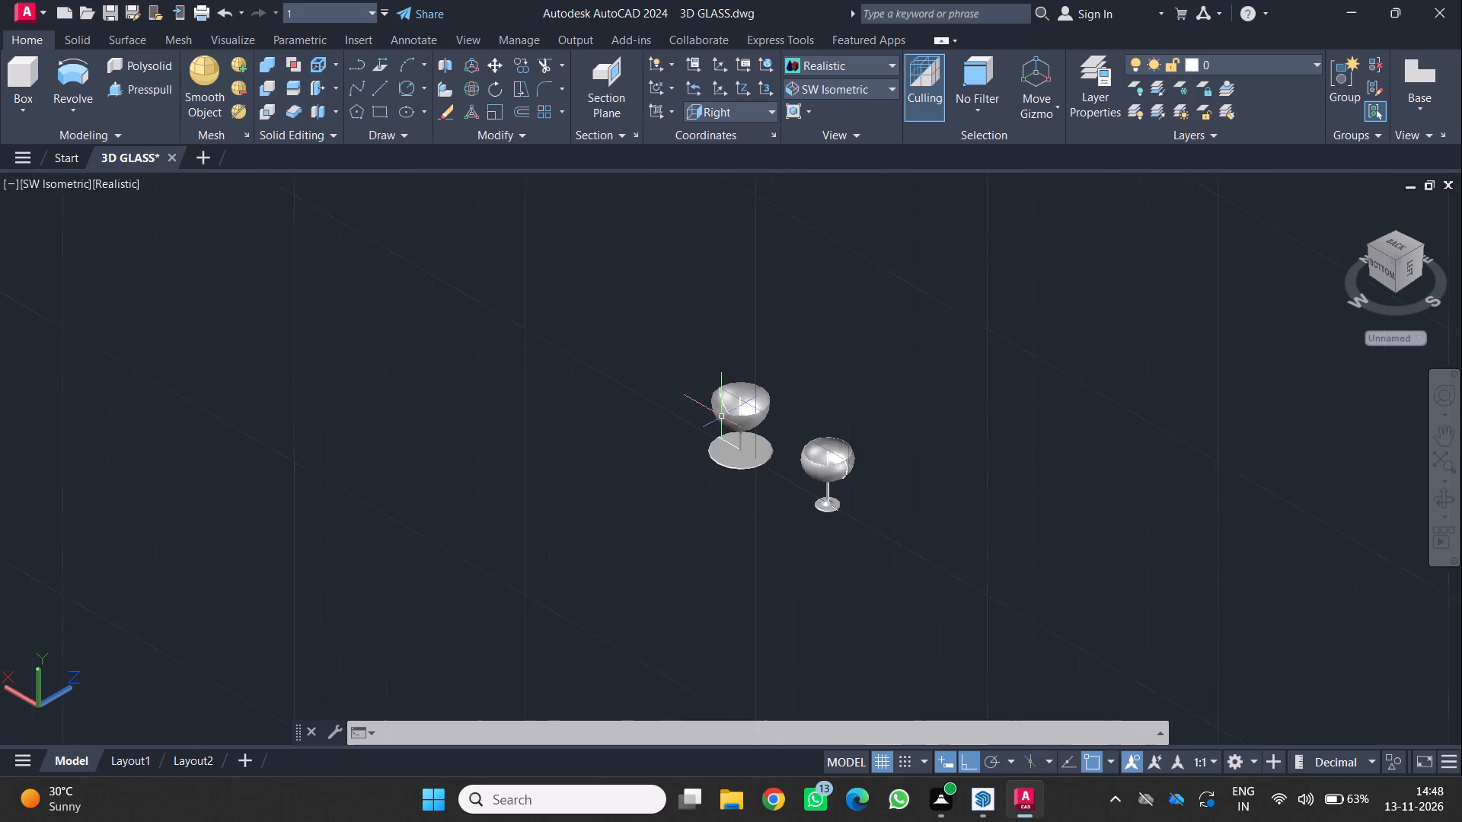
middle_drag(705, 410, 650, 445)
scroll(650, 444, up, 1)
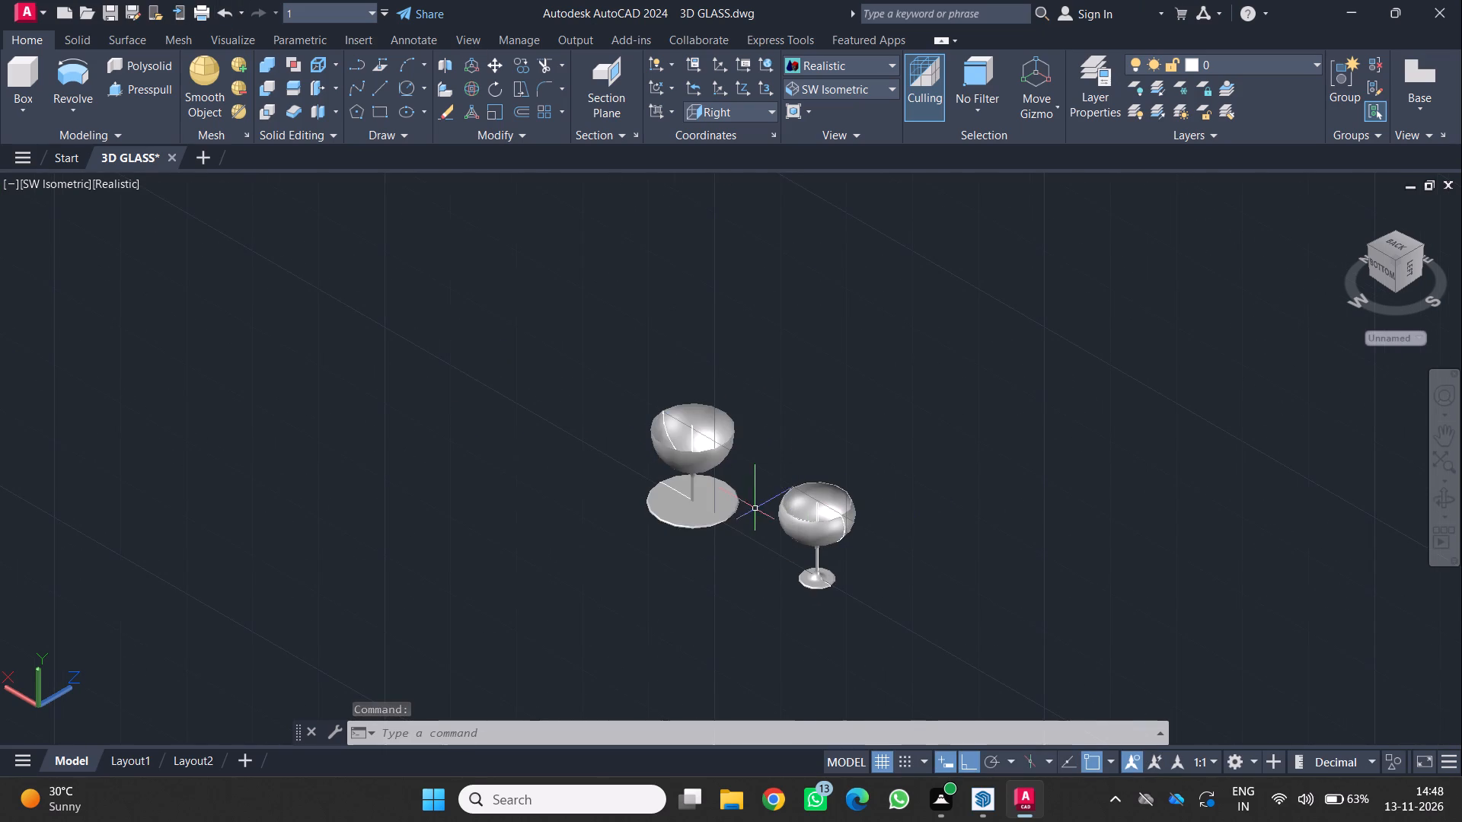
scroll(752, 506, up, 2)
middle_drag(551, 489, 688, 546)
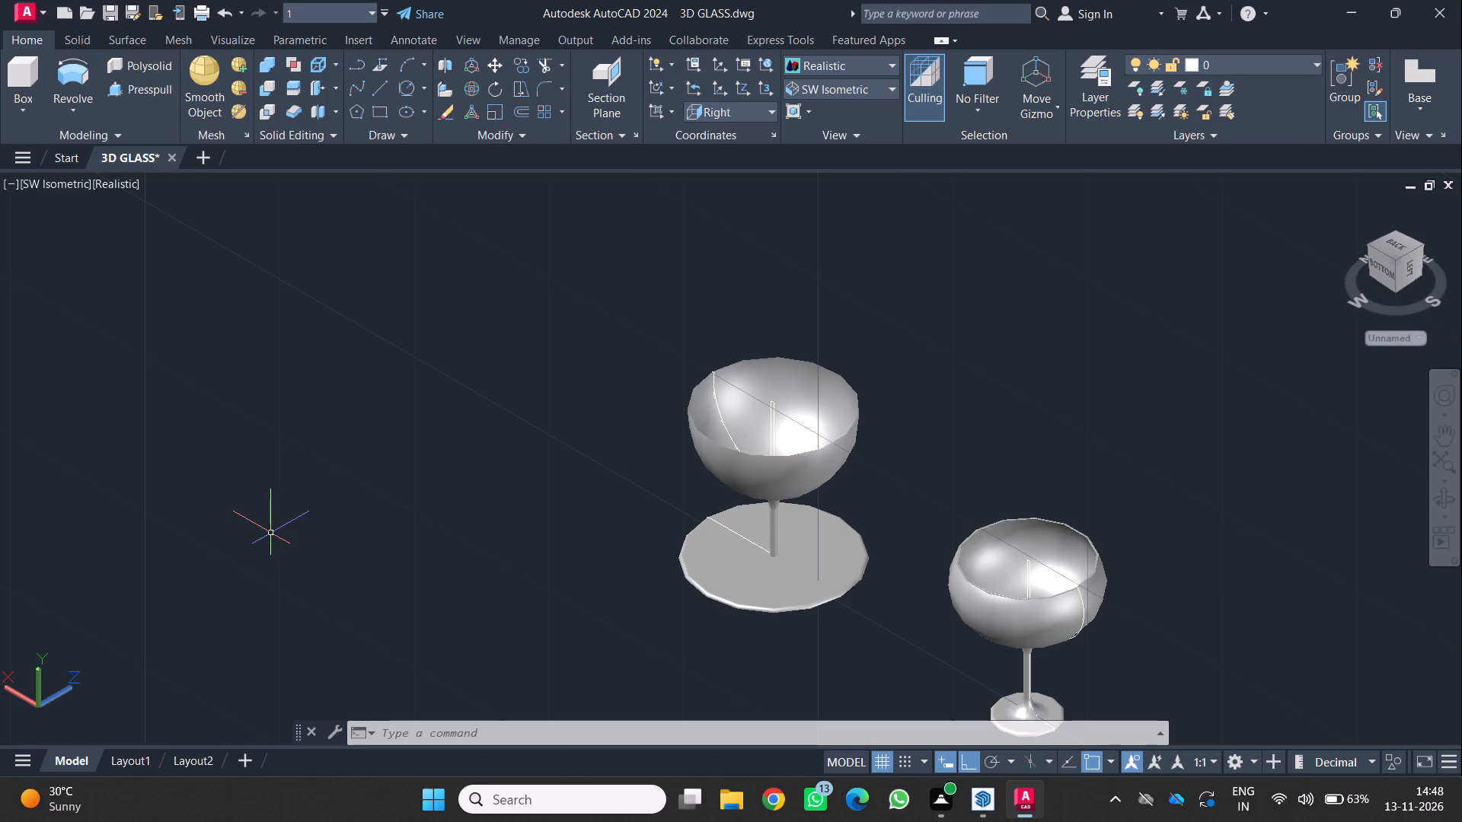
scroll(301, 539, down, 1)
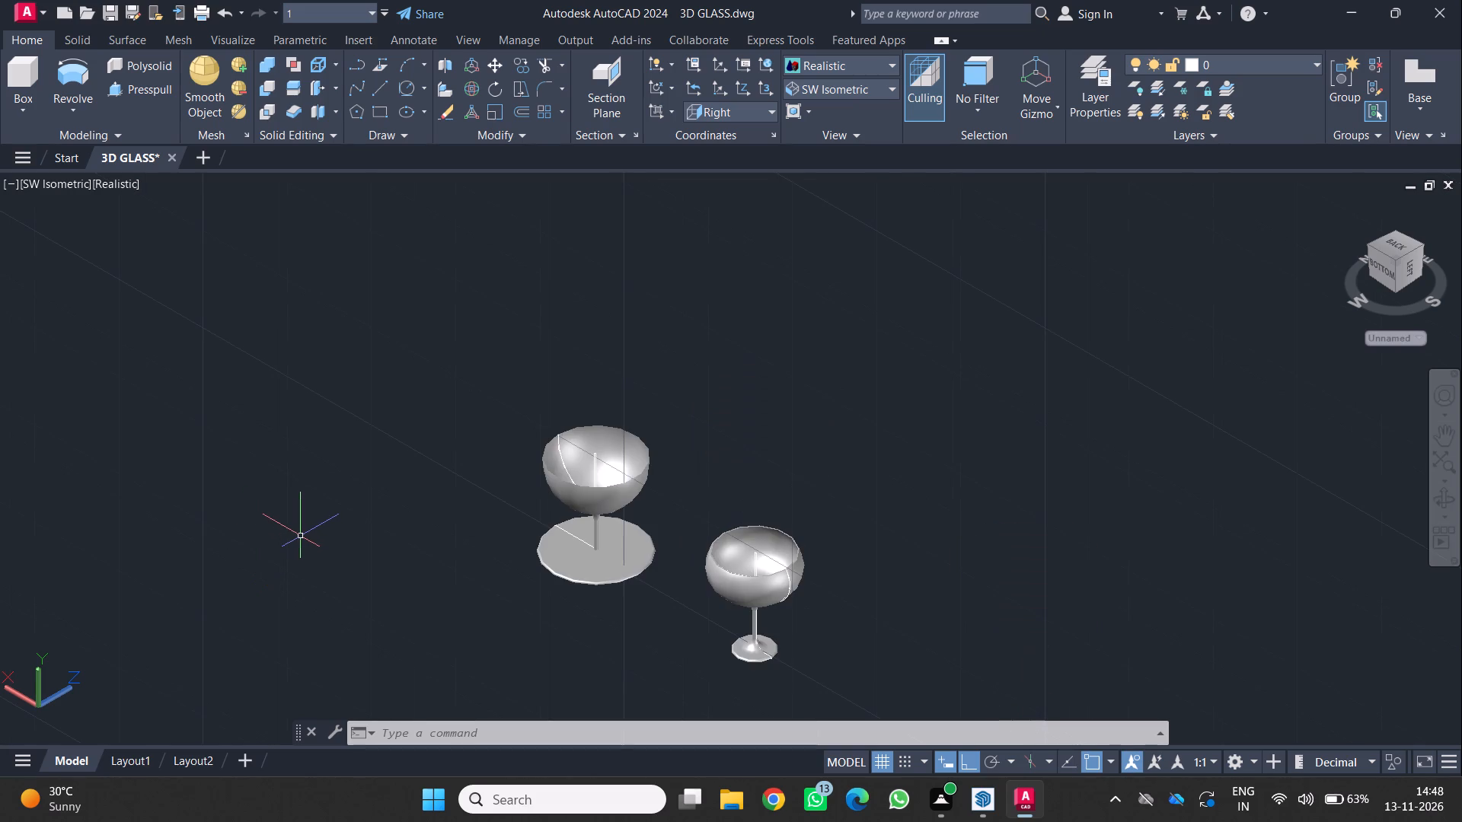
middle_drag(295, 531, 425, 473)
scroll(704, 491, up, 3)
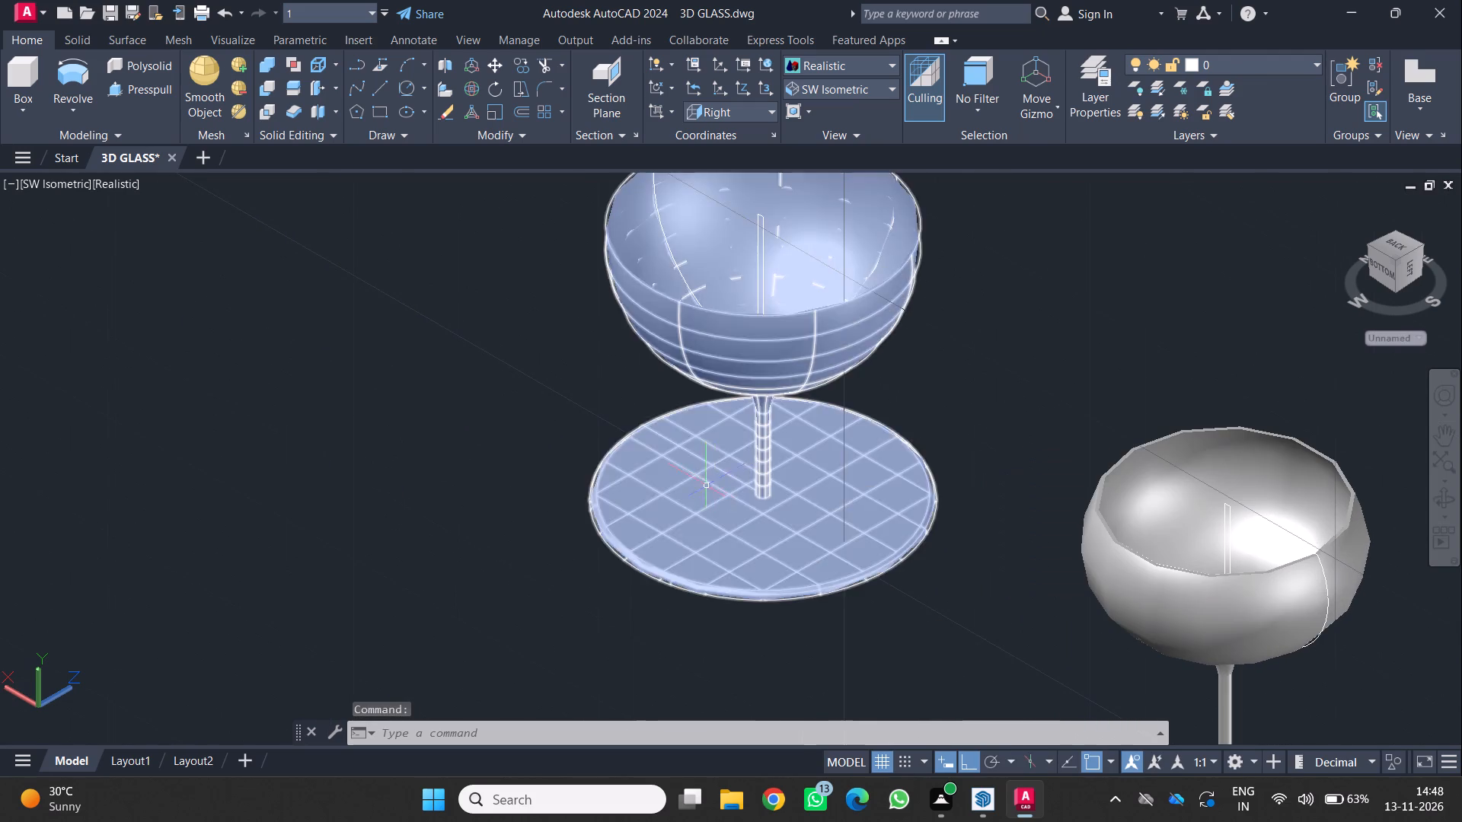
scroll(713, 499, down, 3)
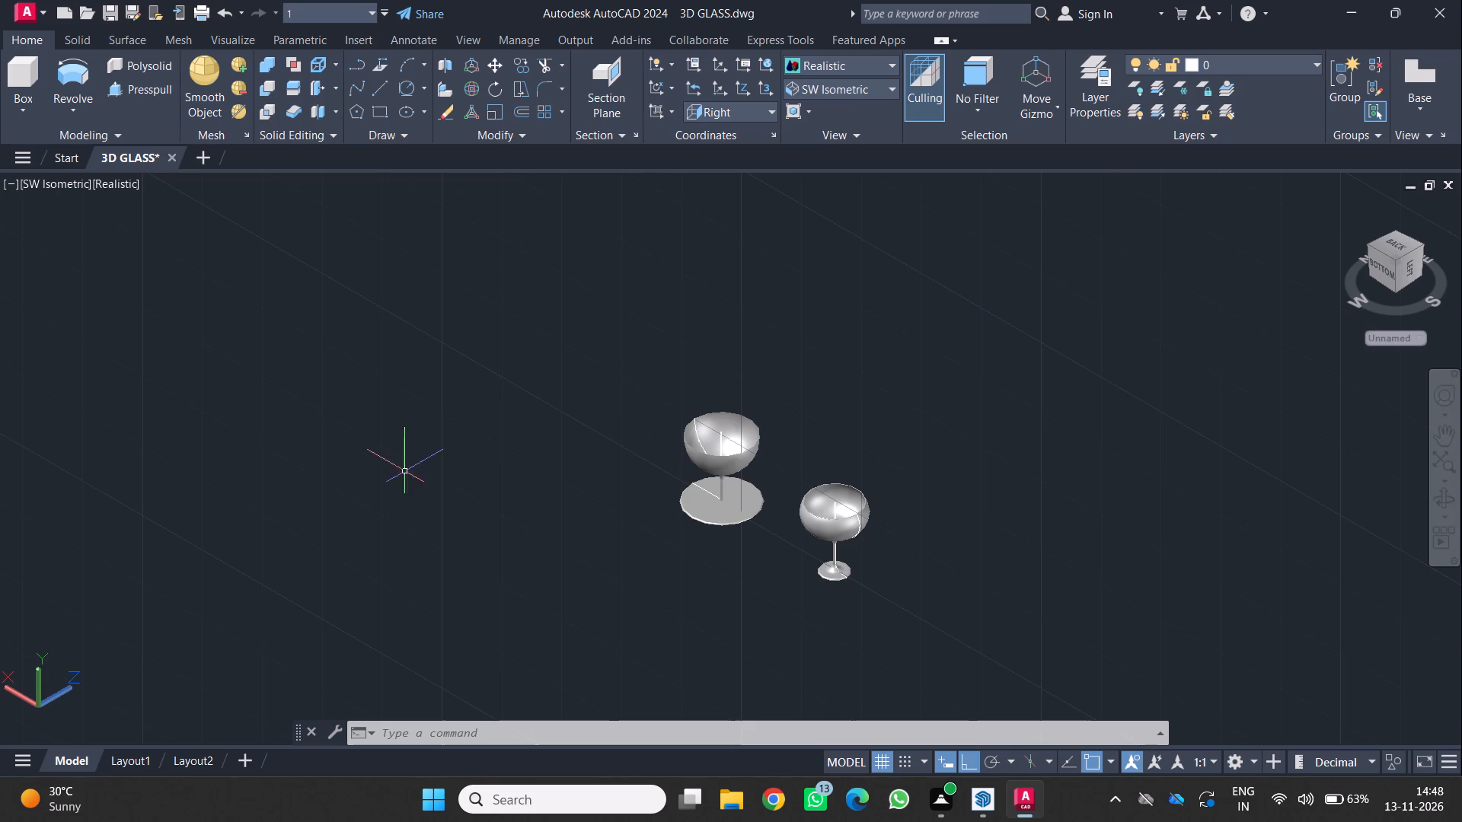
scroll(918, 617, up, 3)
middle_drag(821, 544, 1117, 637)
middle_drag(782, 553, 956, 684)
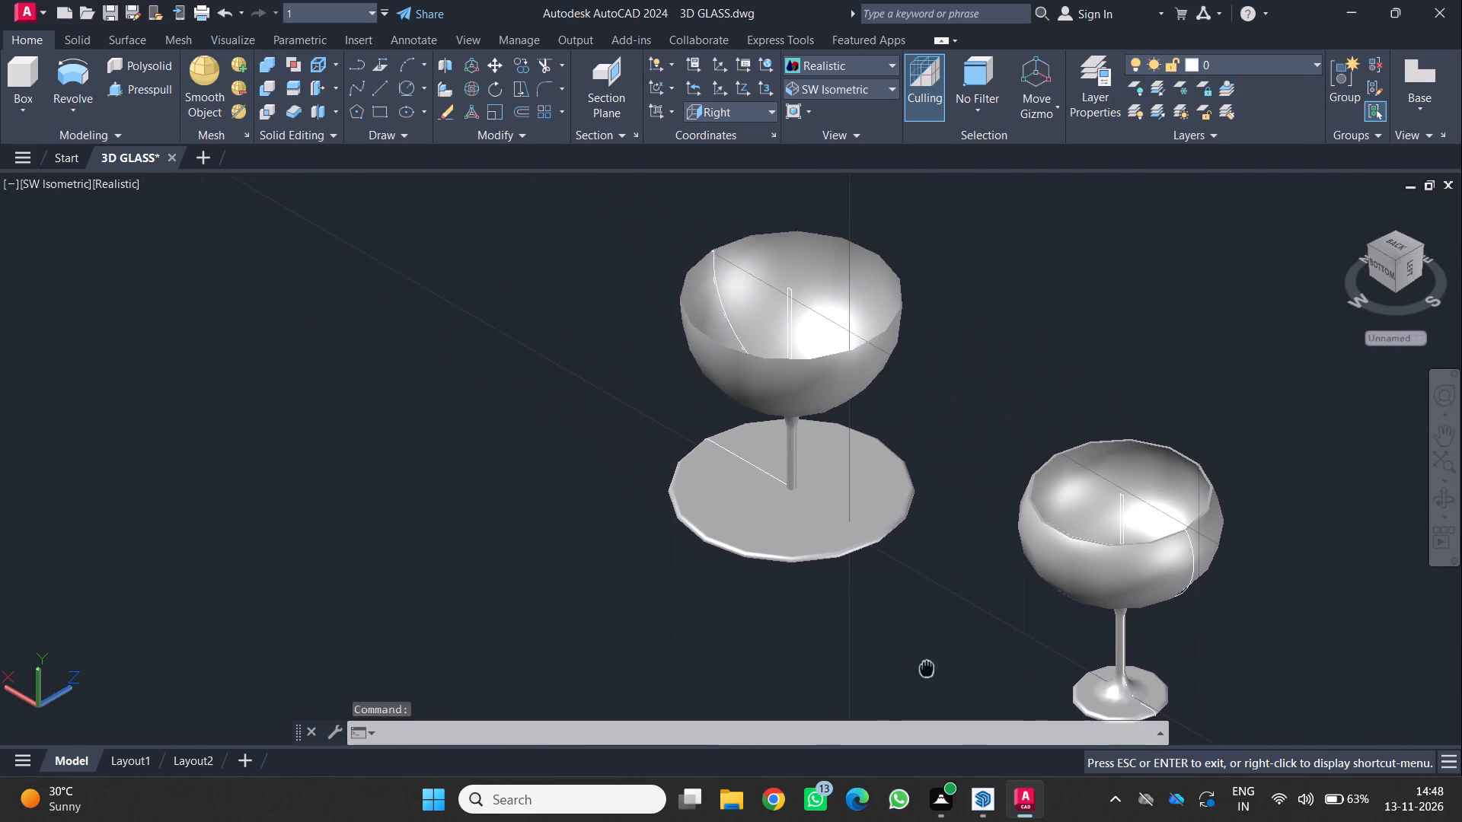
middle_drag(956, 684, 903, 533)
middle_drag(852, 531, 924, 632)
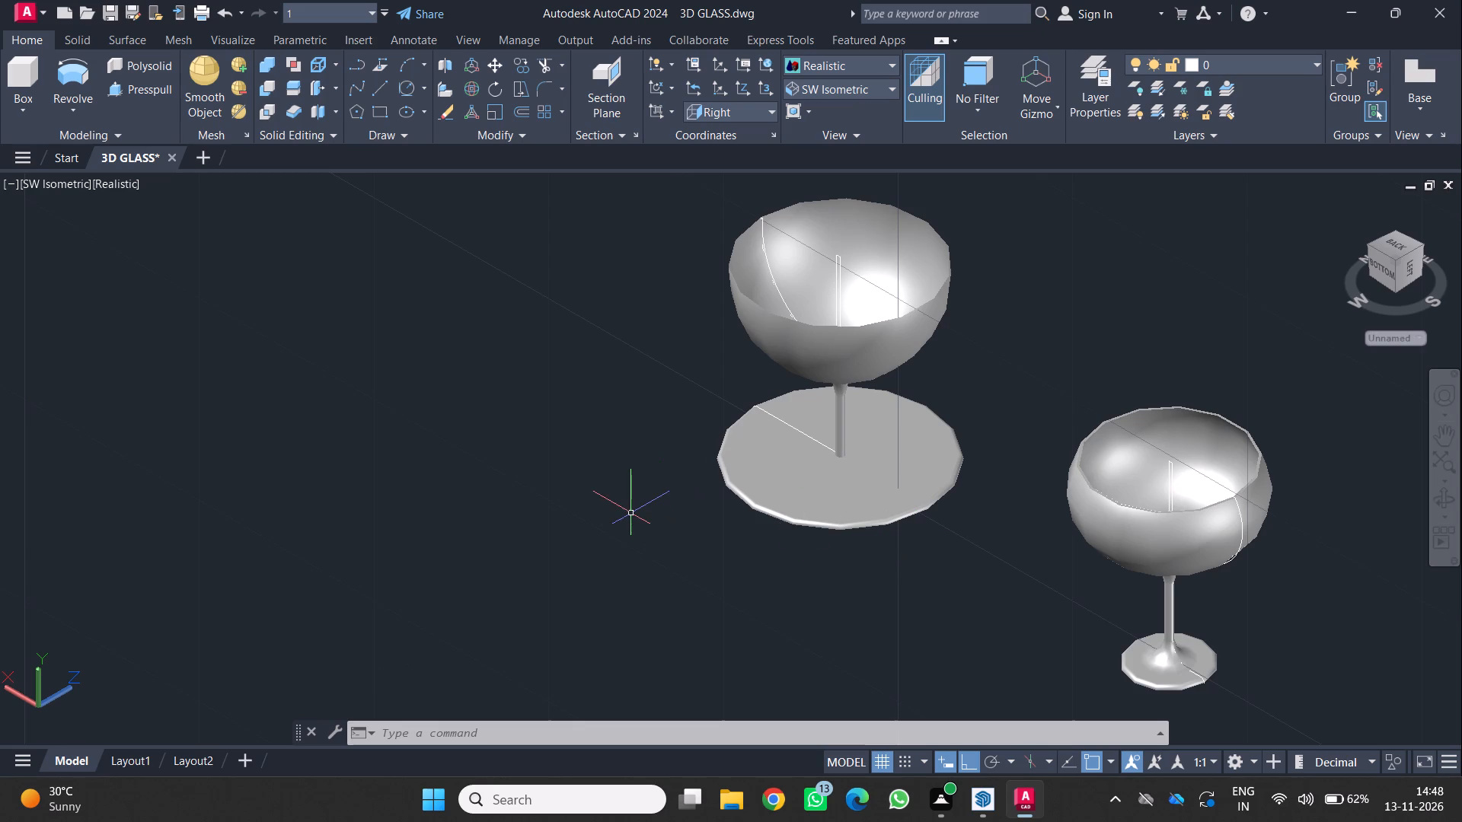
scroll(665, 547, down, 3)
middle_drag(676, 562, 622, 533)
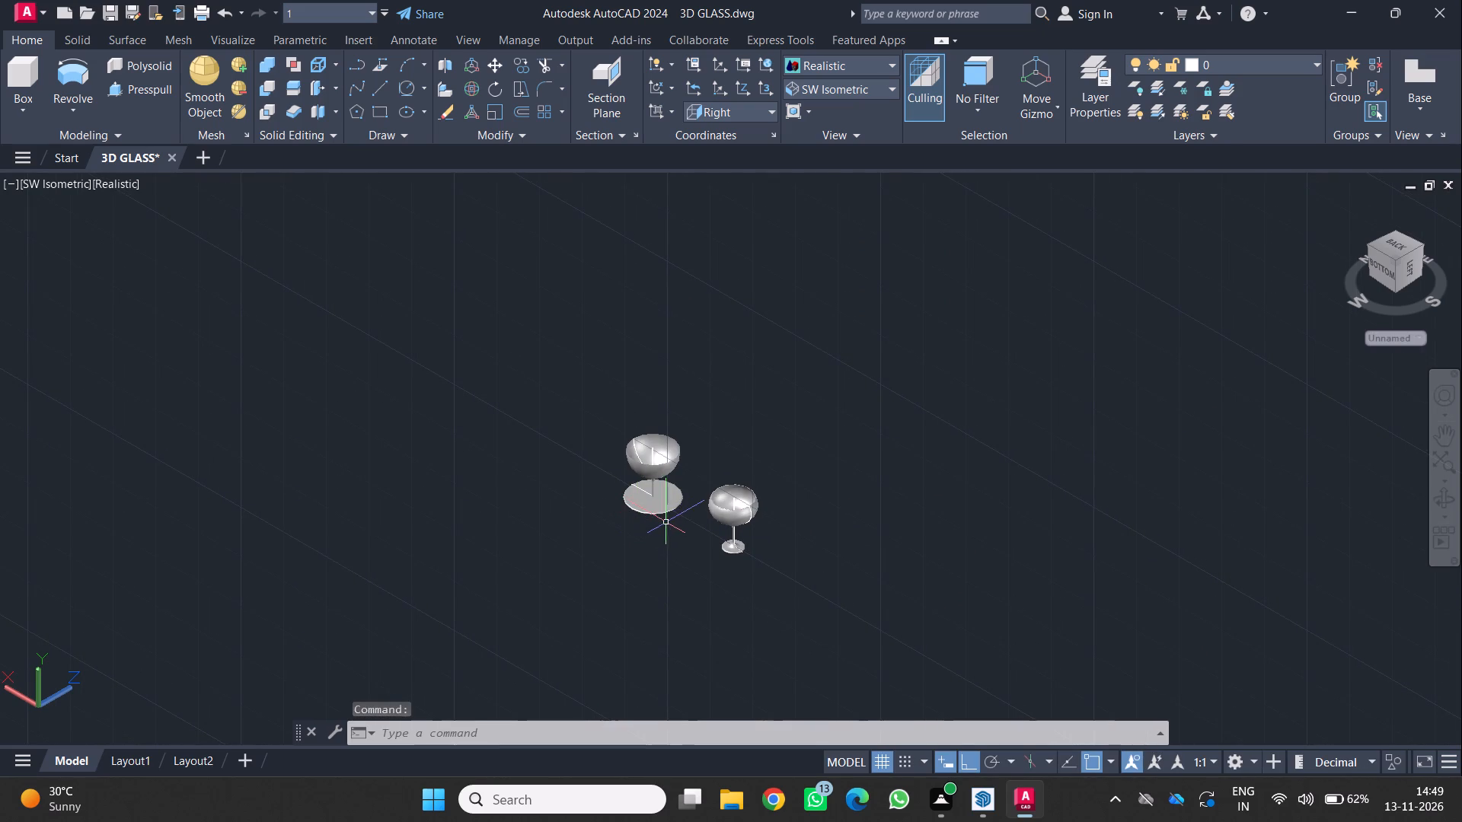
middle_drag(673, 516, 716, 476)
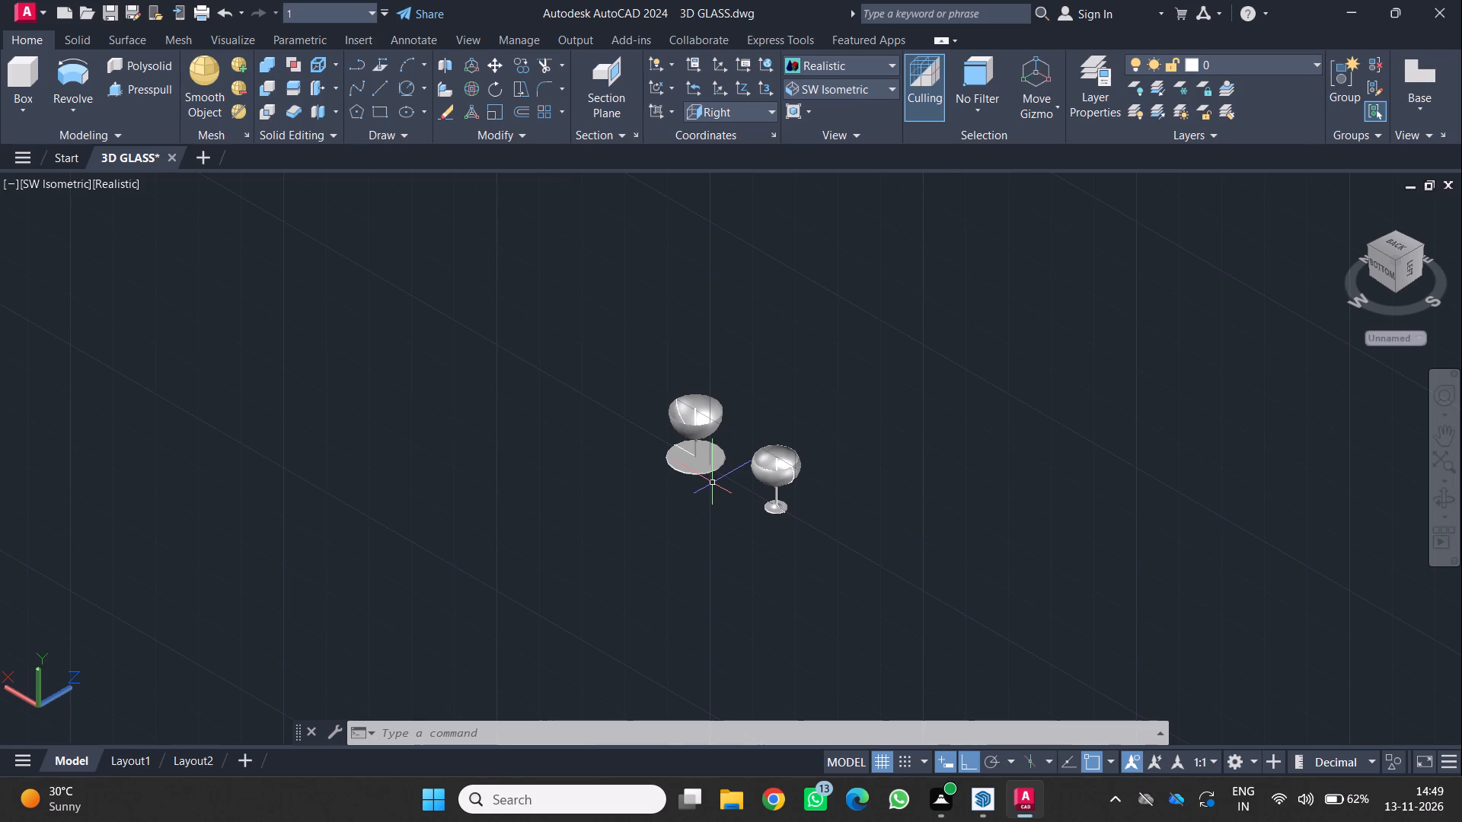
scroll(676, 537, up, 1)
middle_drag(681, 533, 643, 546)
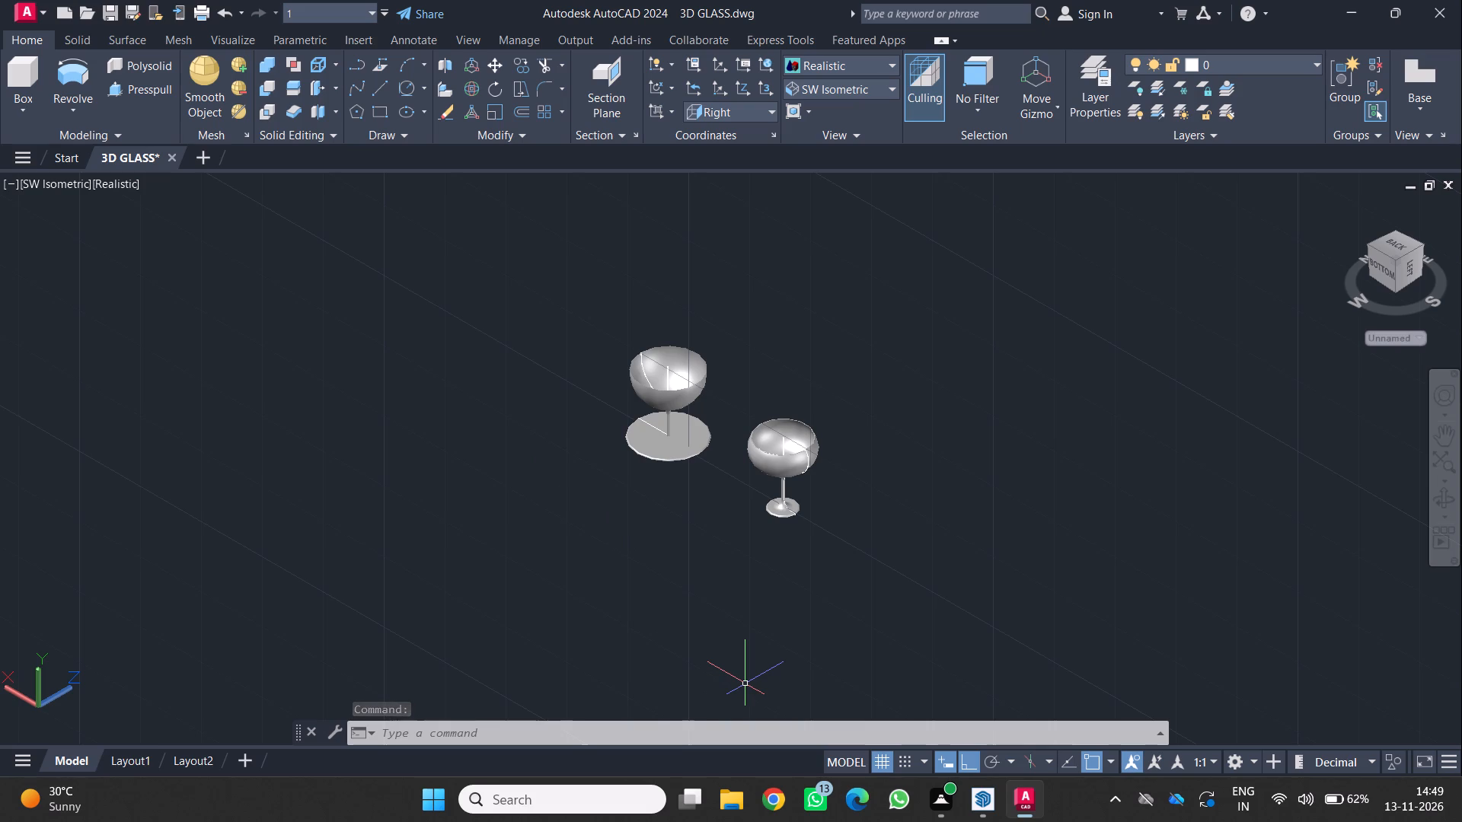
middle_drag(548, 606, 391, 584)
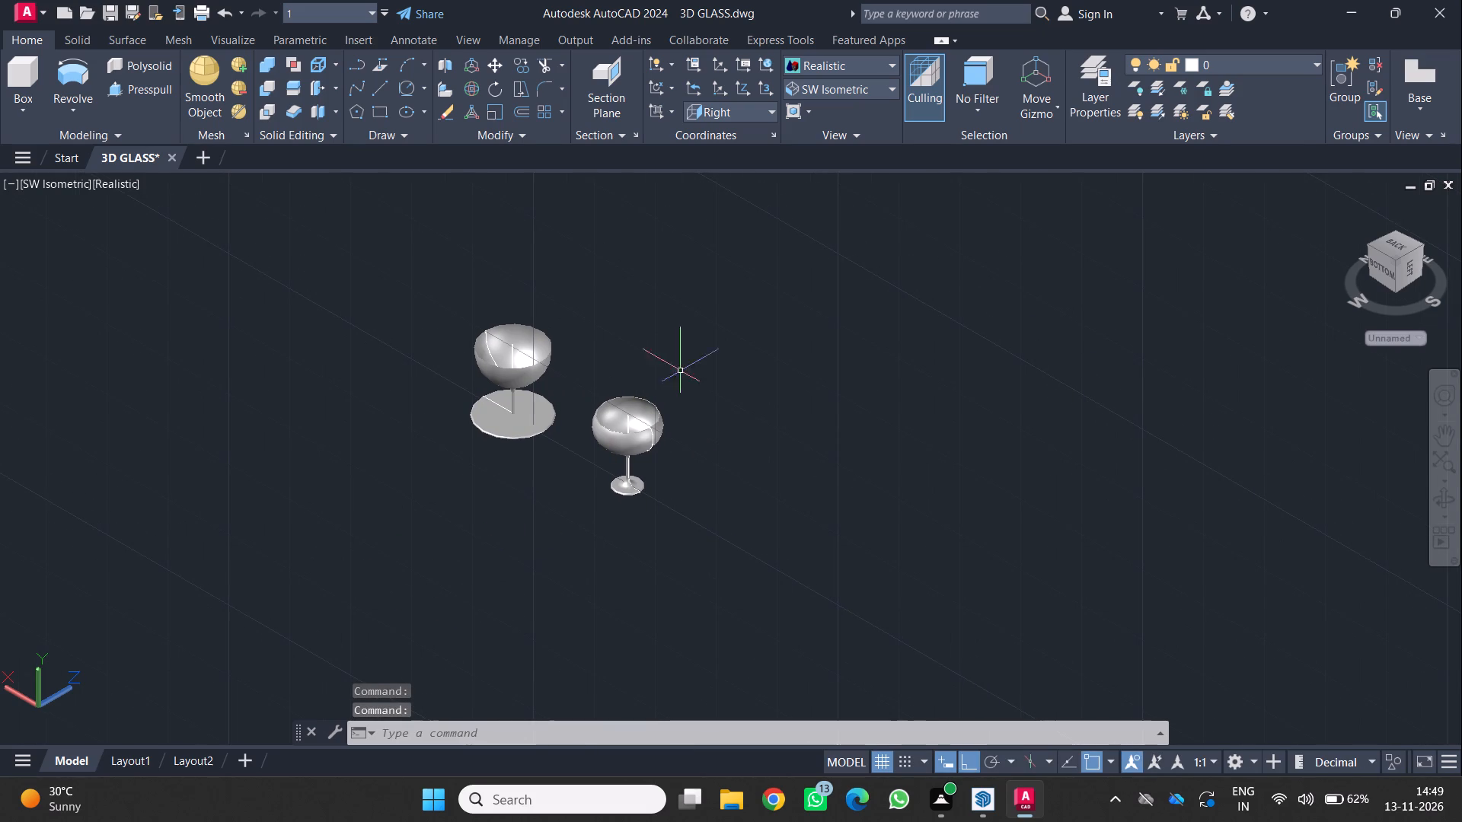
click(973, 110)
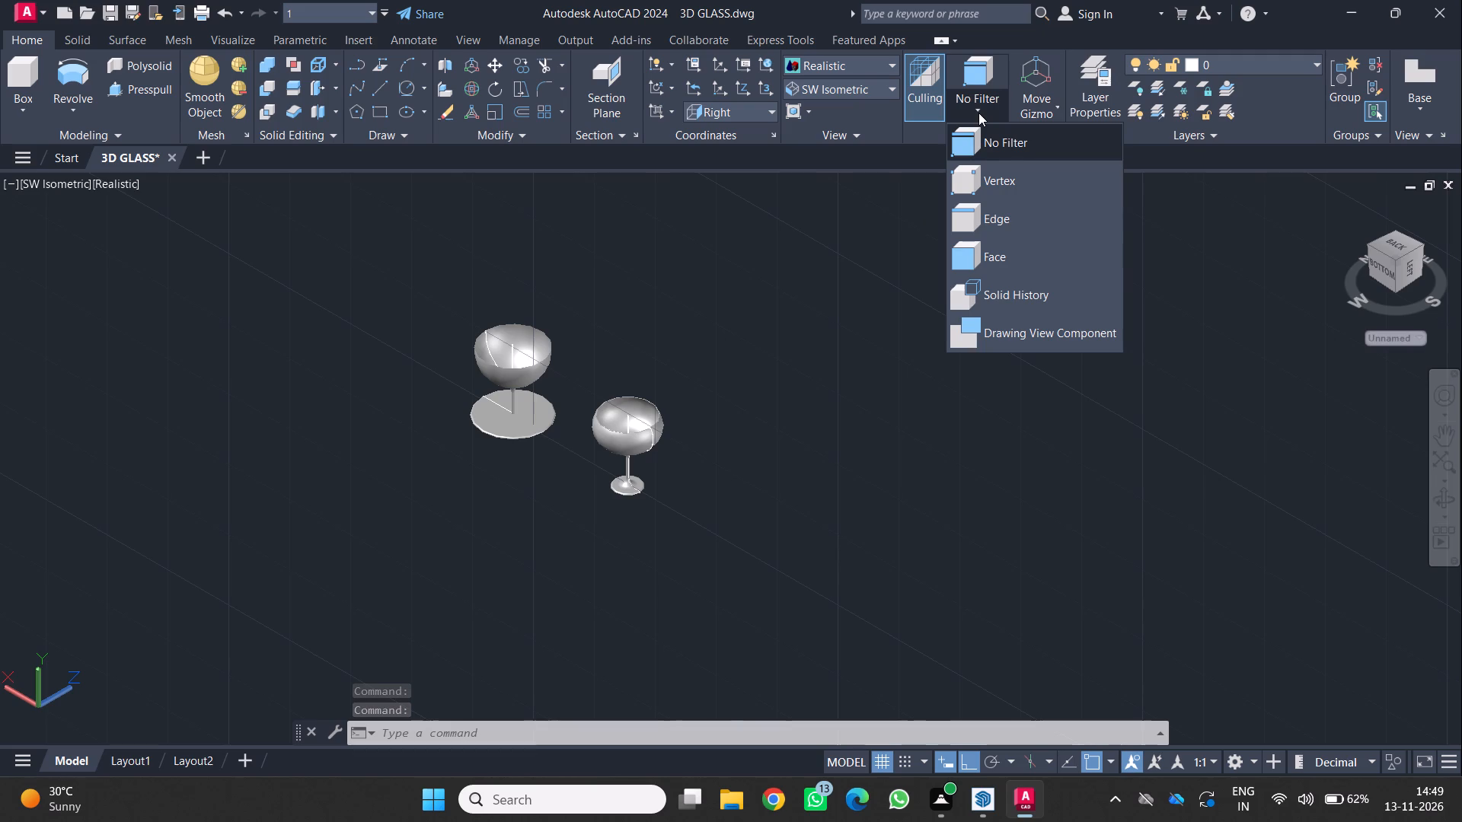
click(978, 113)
Activate the Rotate Gizmo and try to rotate the second glass with it, accepting the loss of surface associativity.
click(1052, 104)
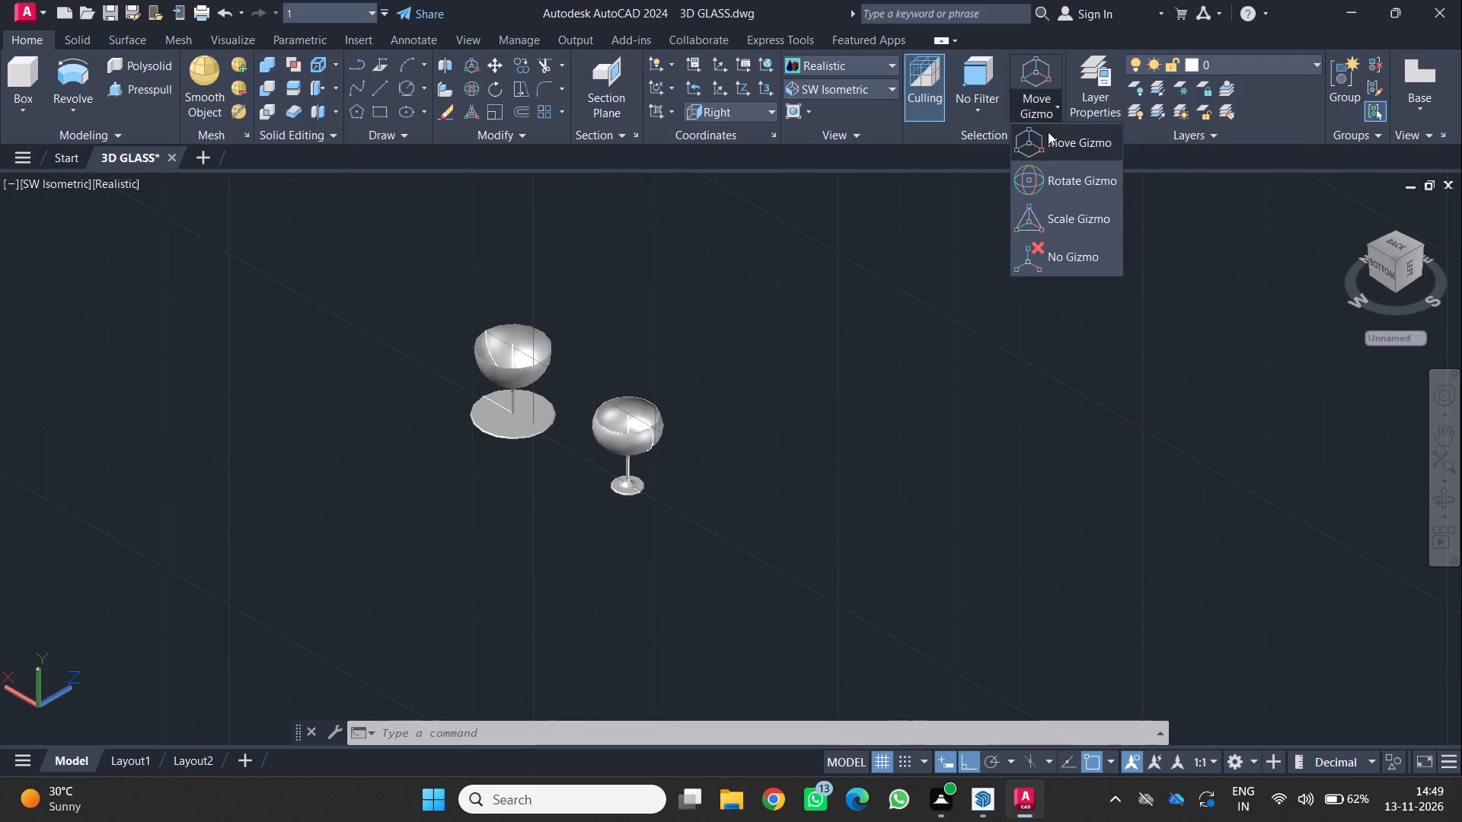
click(1039, 174)
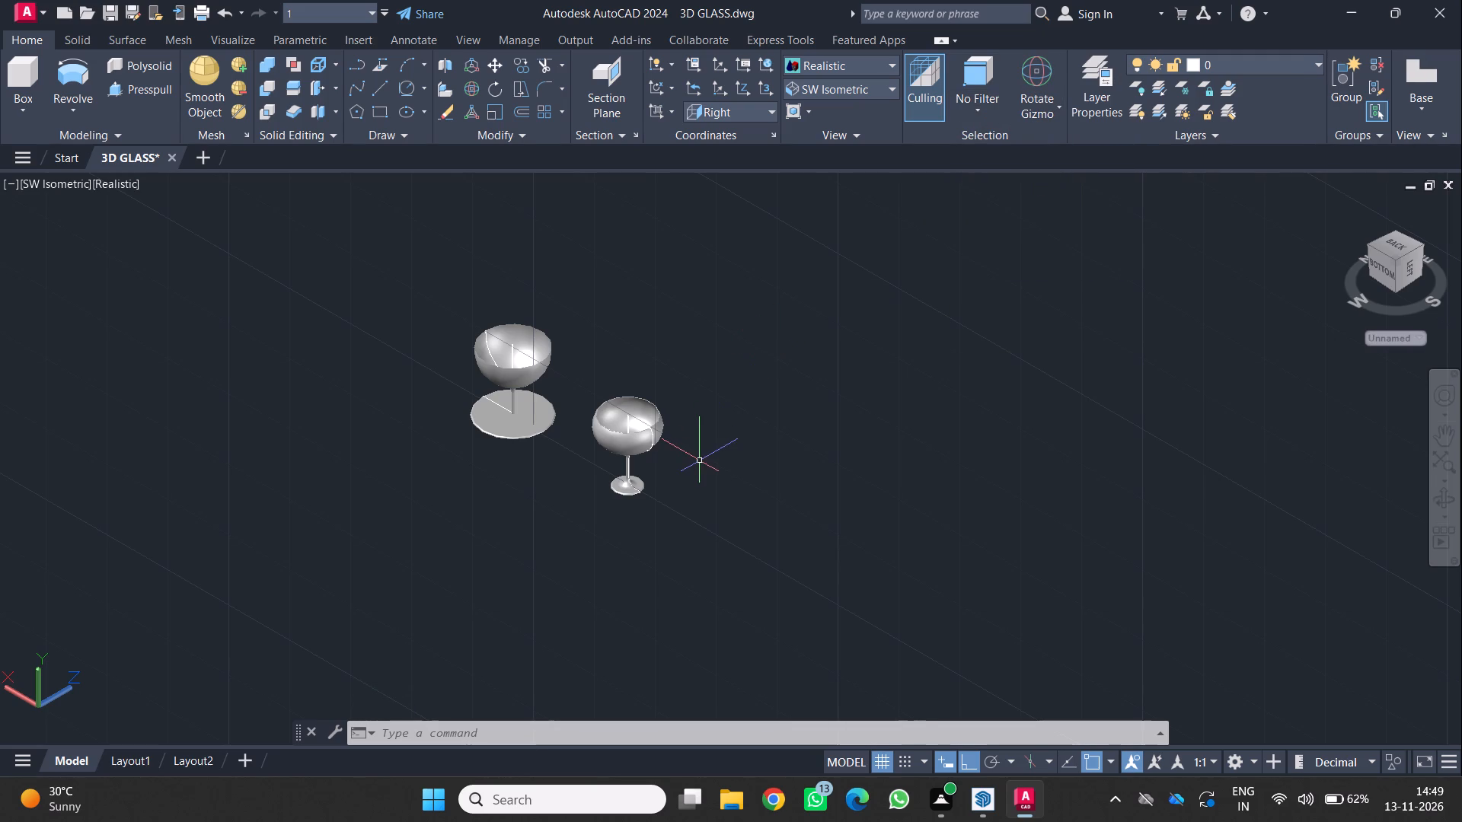
middle_click(700, 452)
middle_drag(700, 438, 786, 430)
scroll(785, 431, up, 1)
click(740, 429)
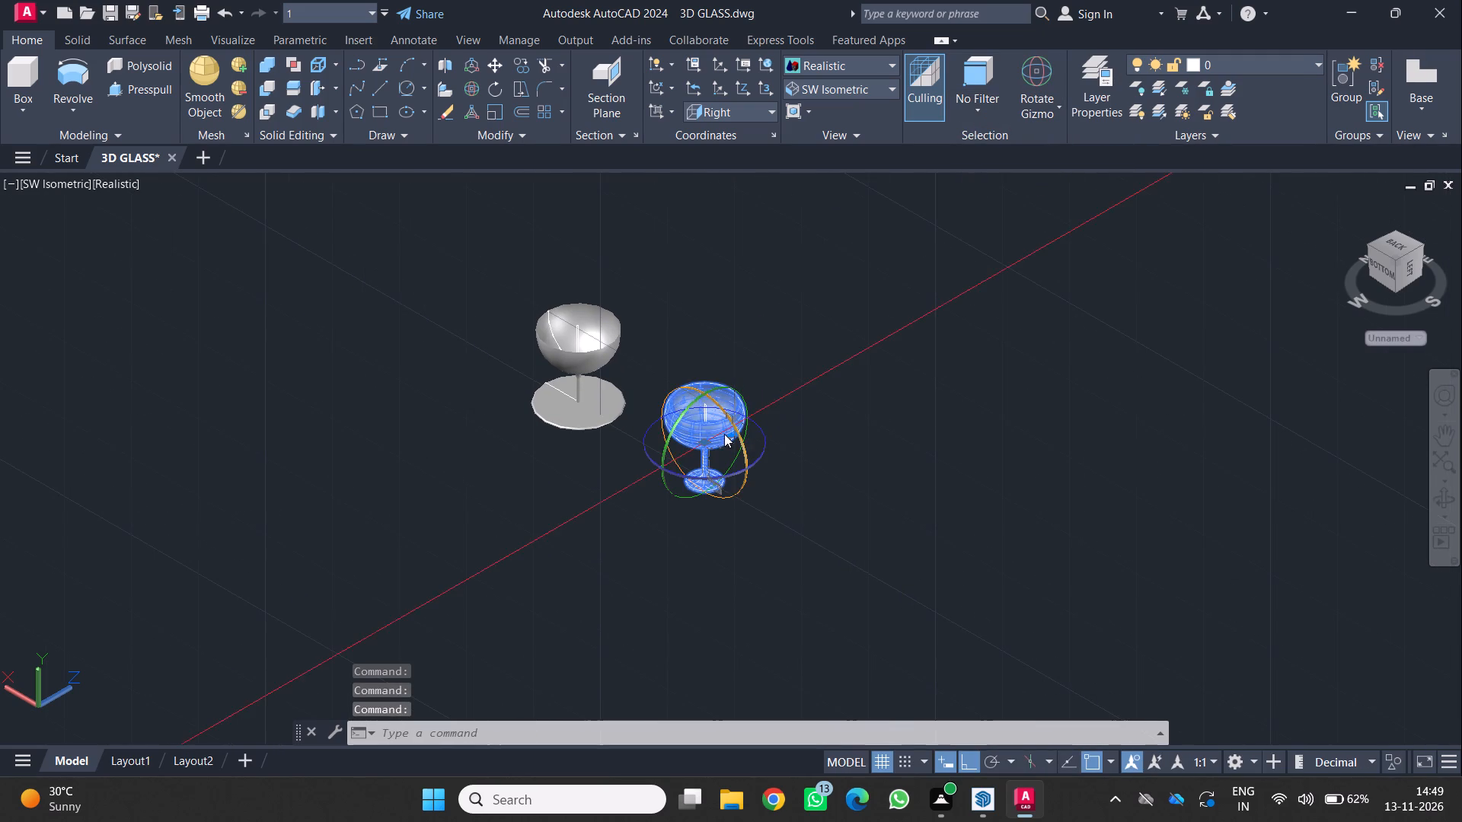
drag(744, 458, 723, 460)
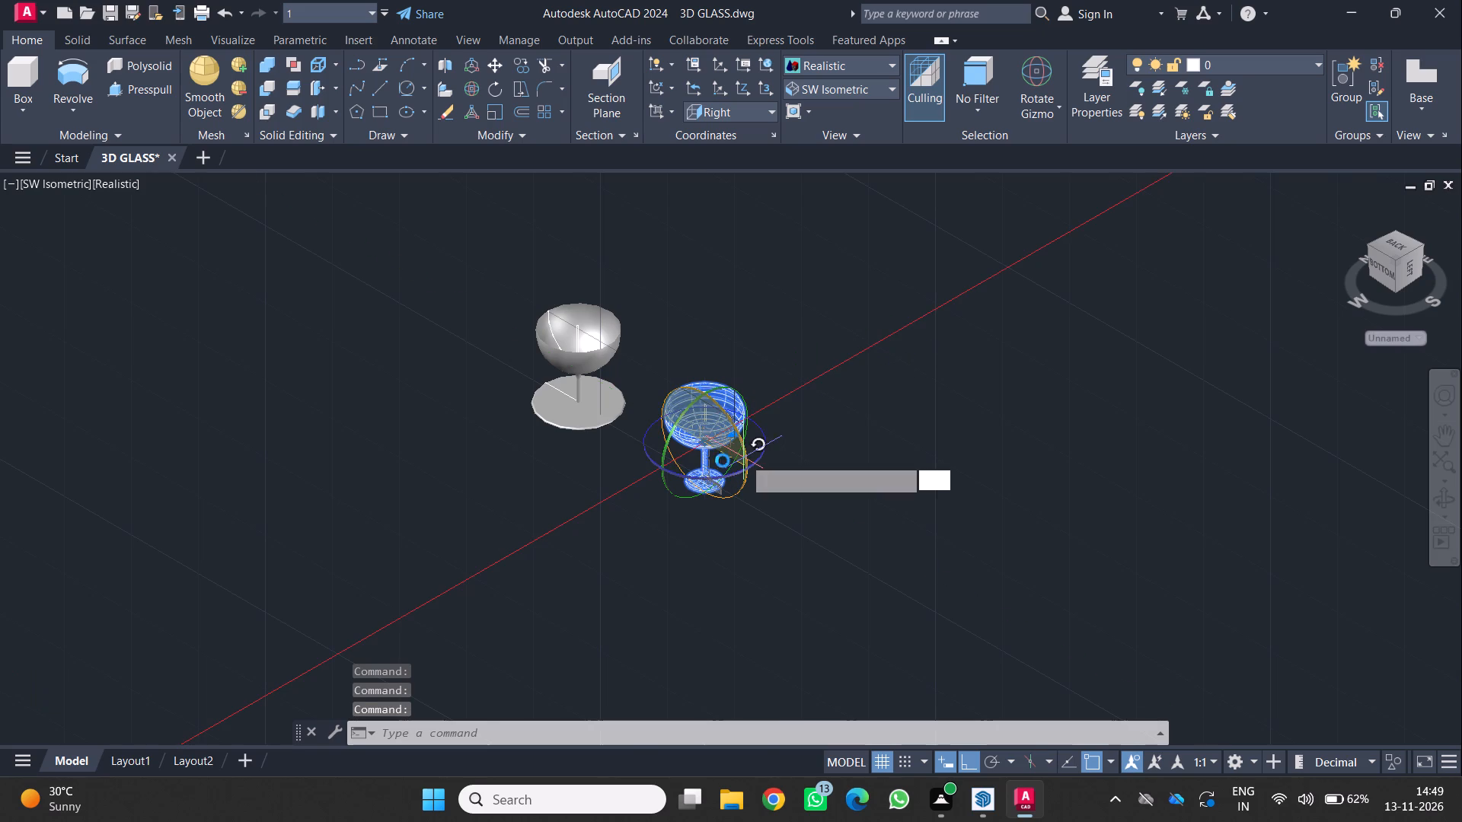
drag(723, 460, 683, 458)
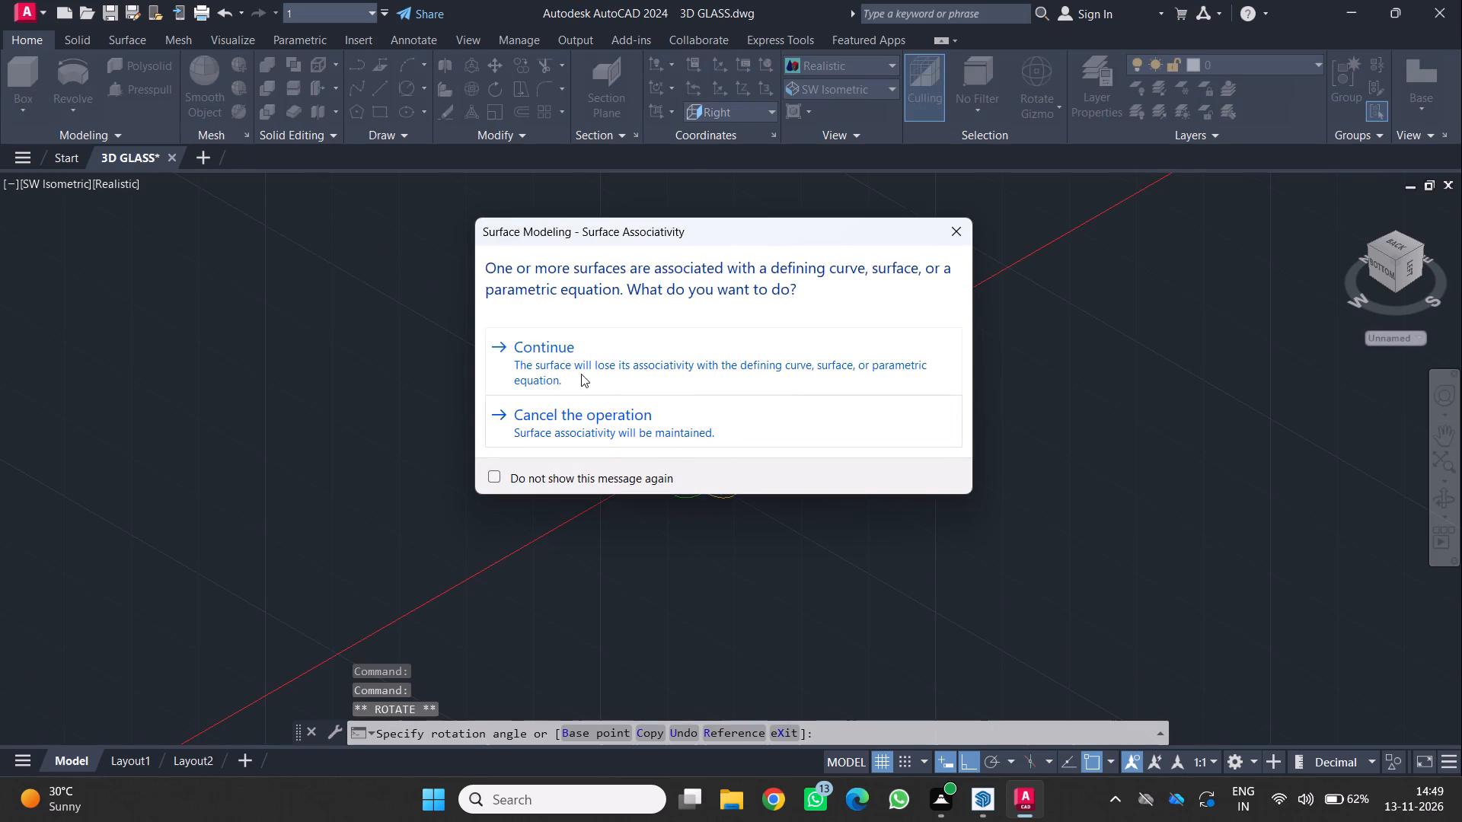
click(570, 358)
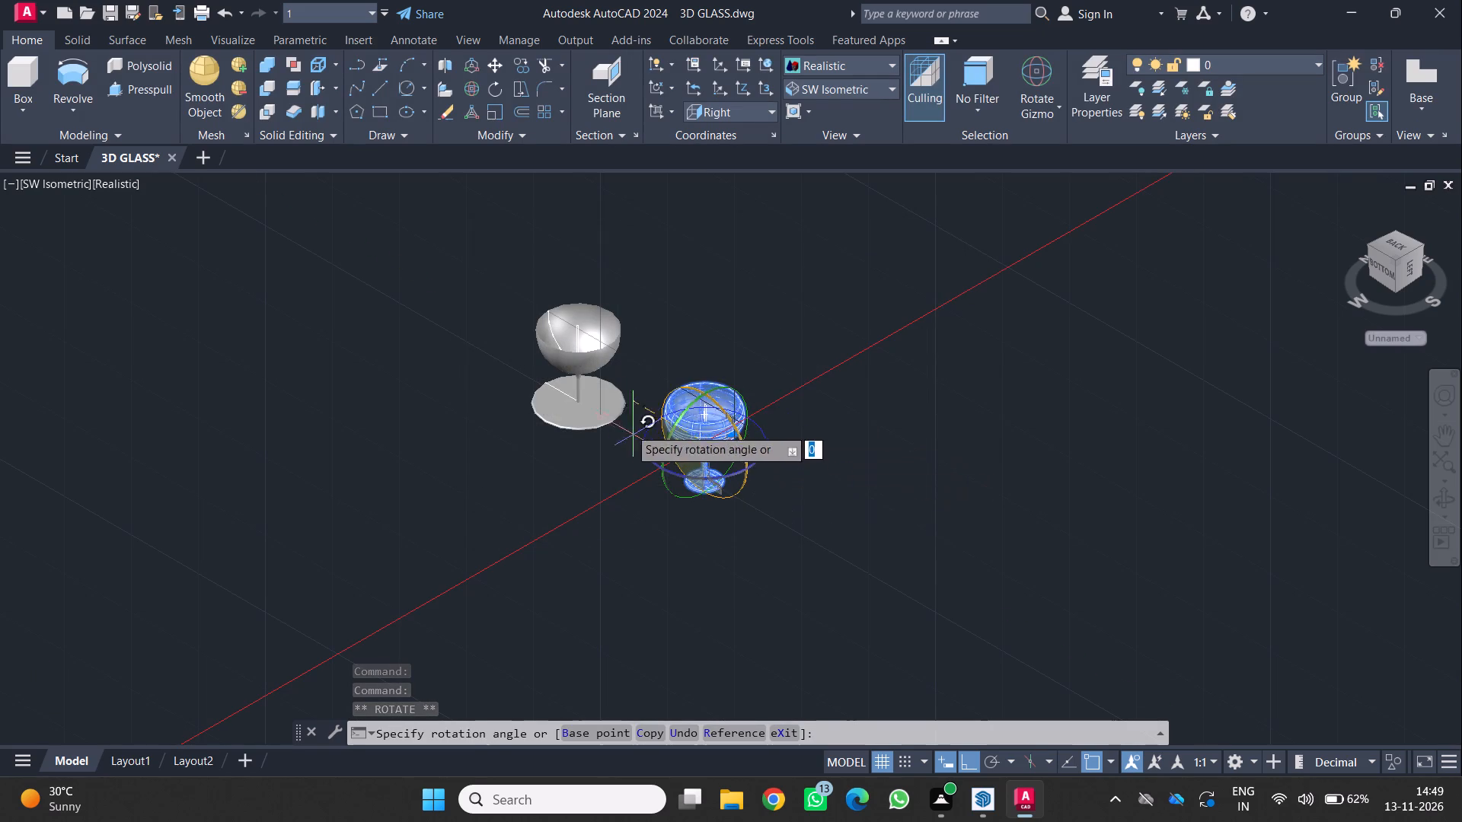
scroll(741, 436, up, 5)
scroll(740, 540, down, 2)
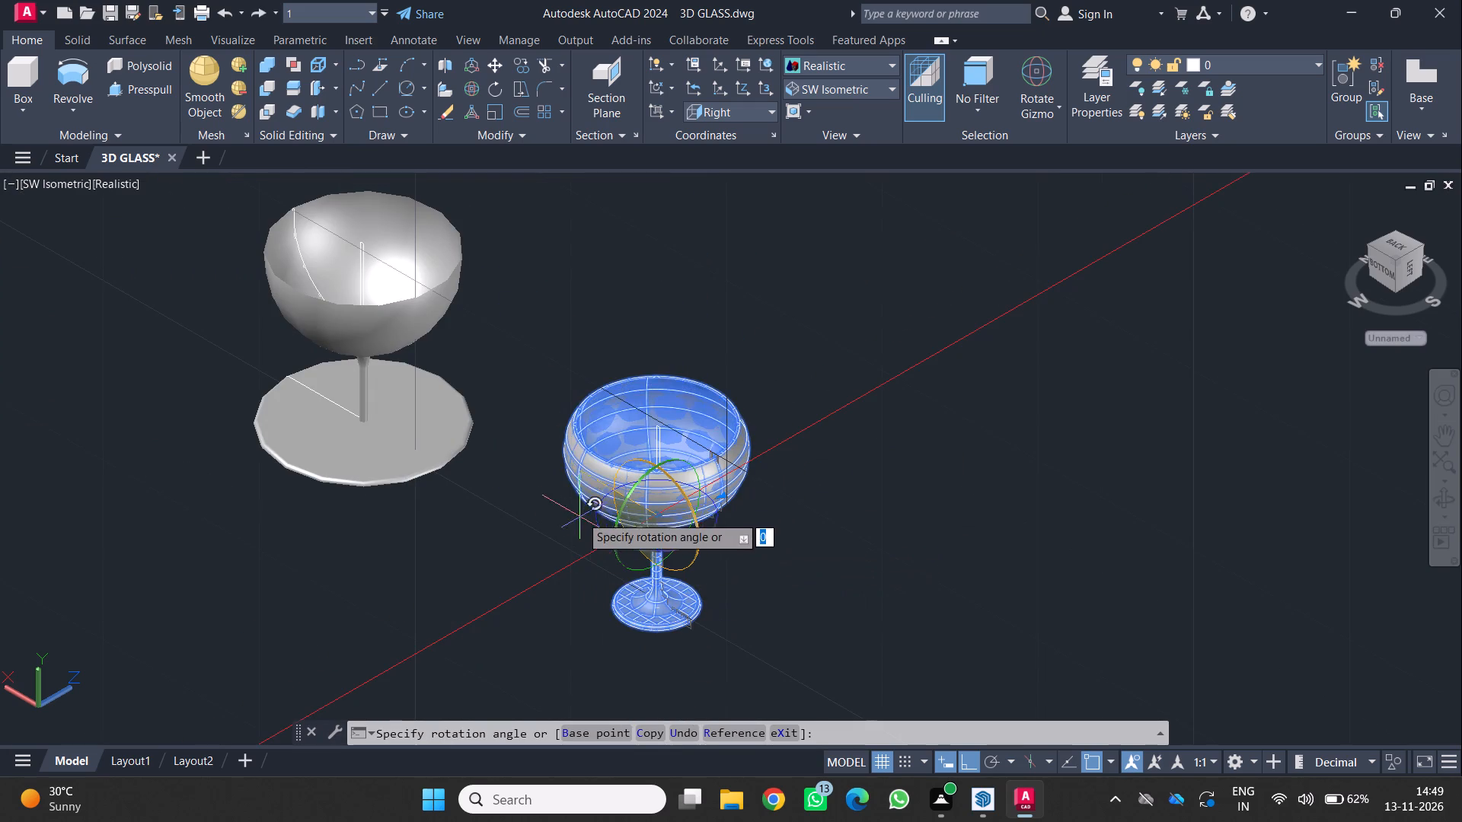
click(605, 502)
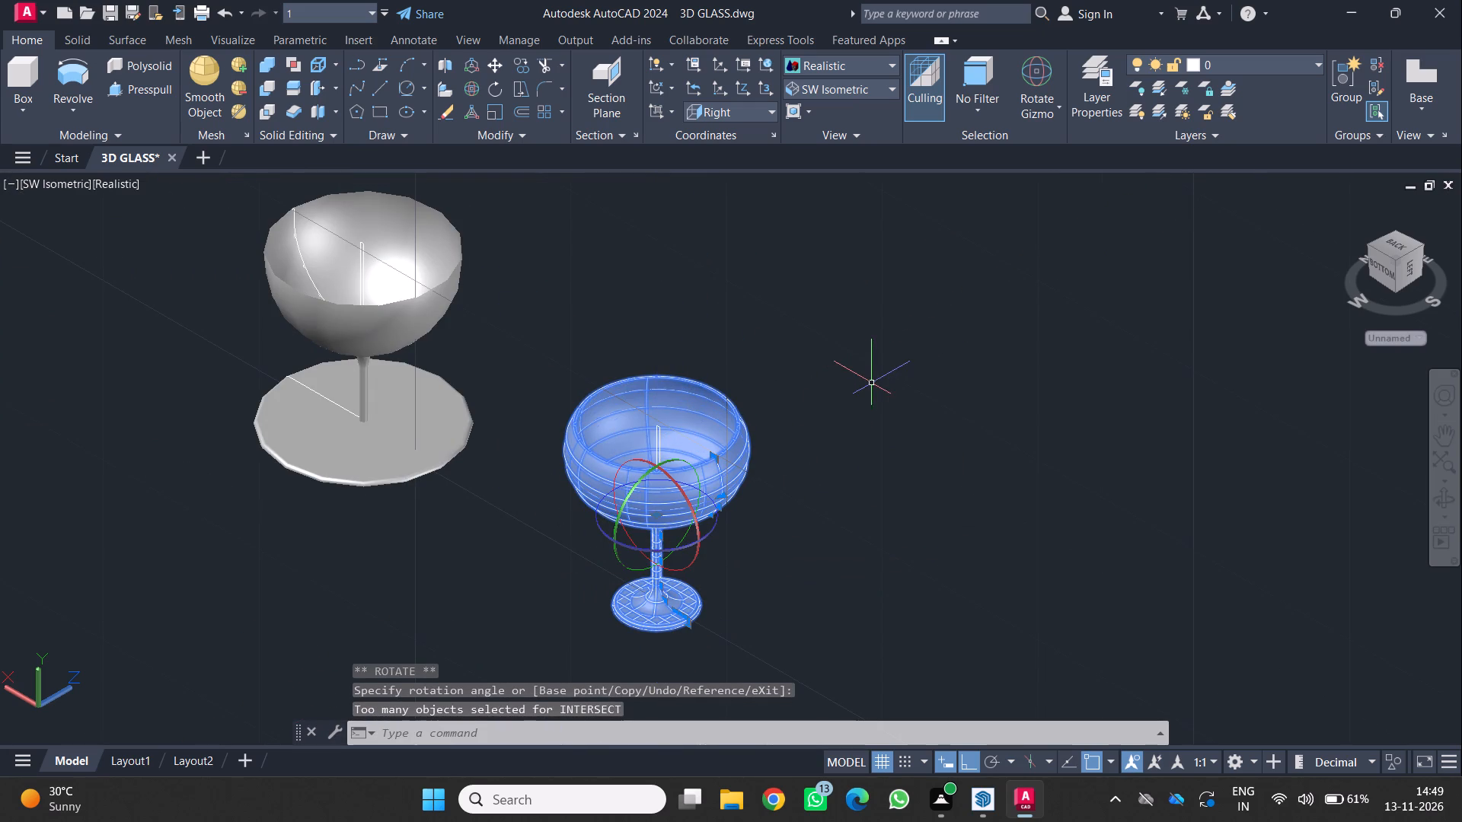
key(Escape)
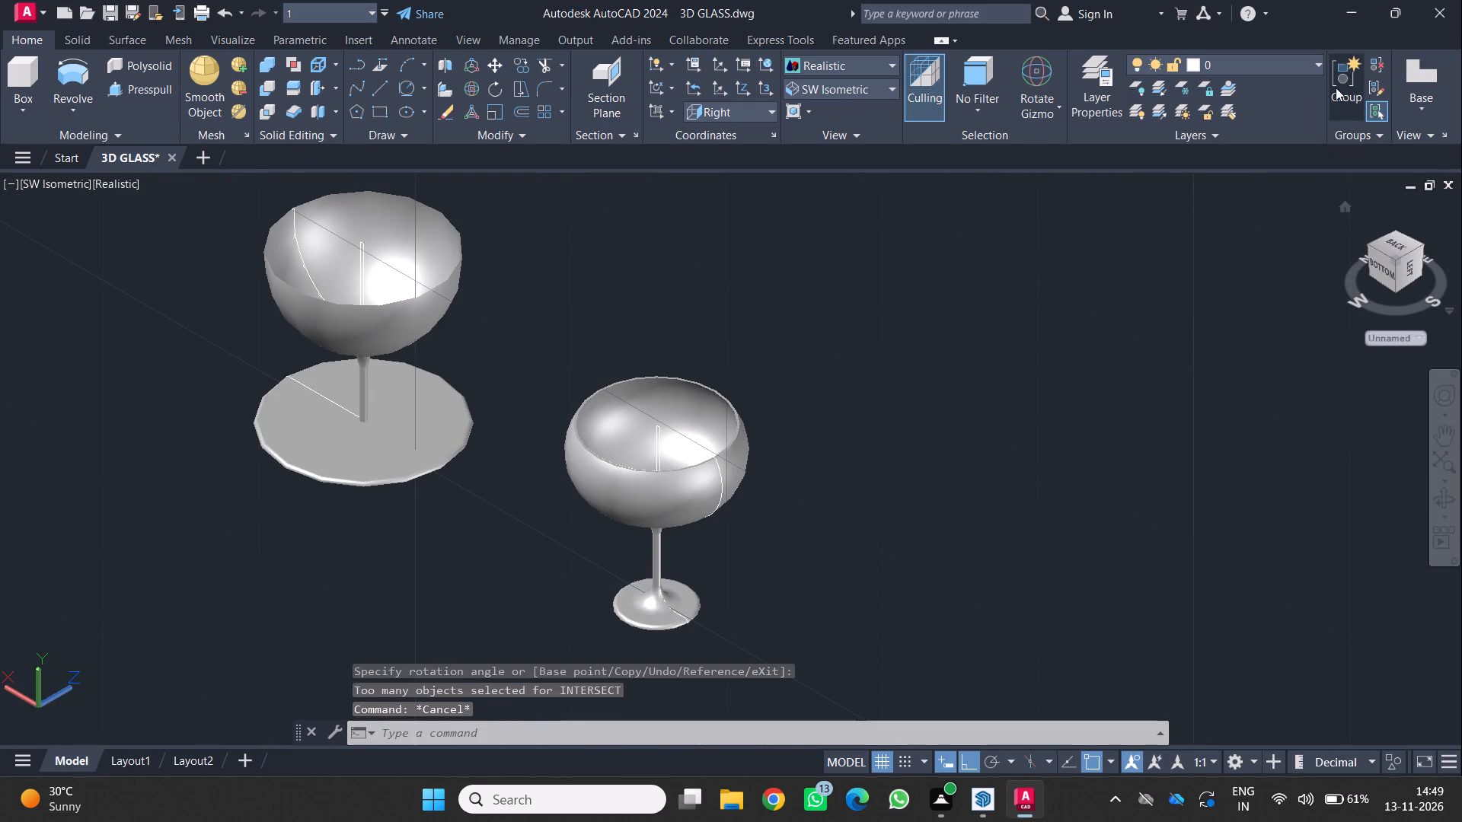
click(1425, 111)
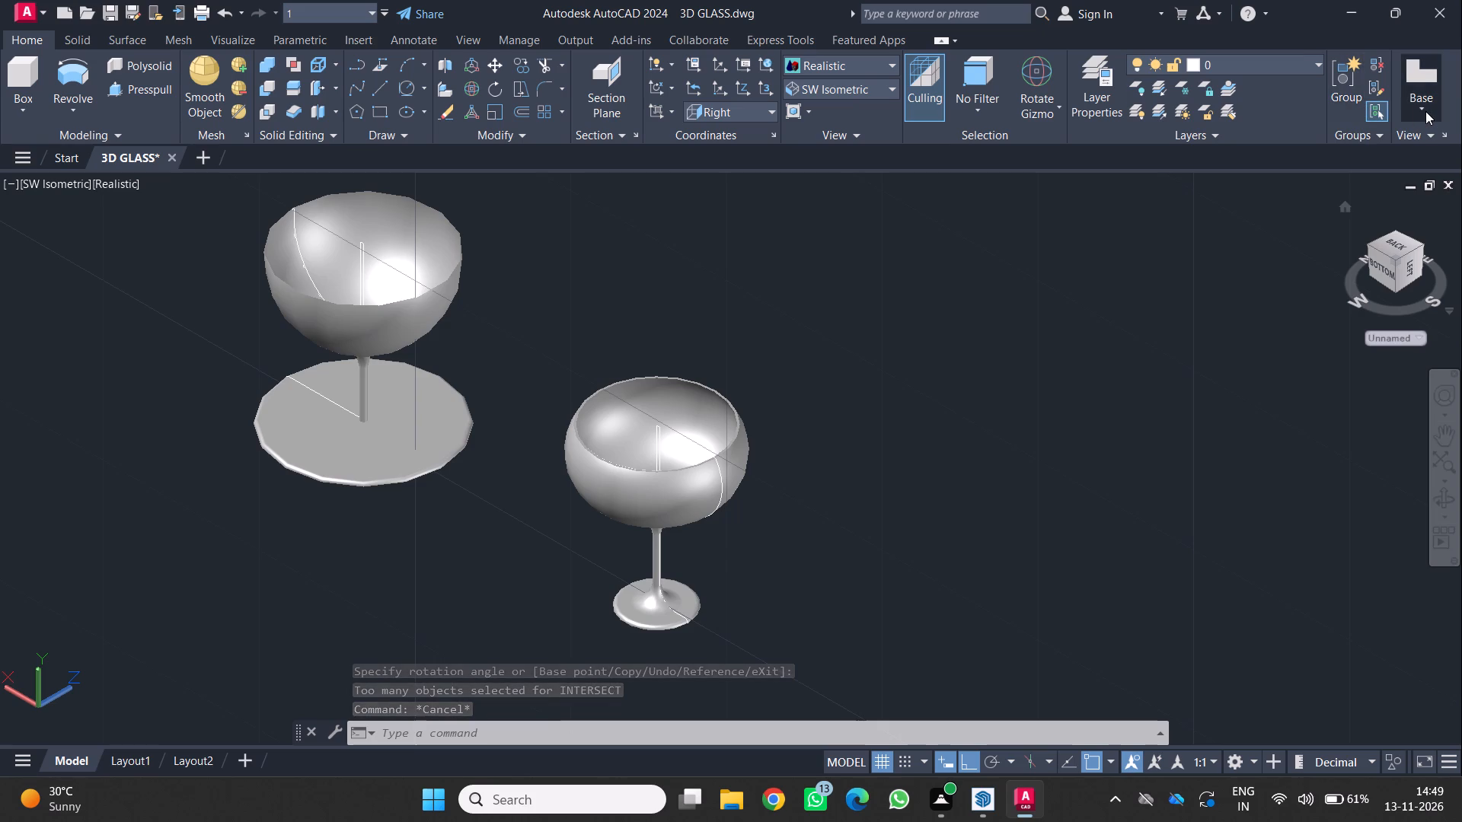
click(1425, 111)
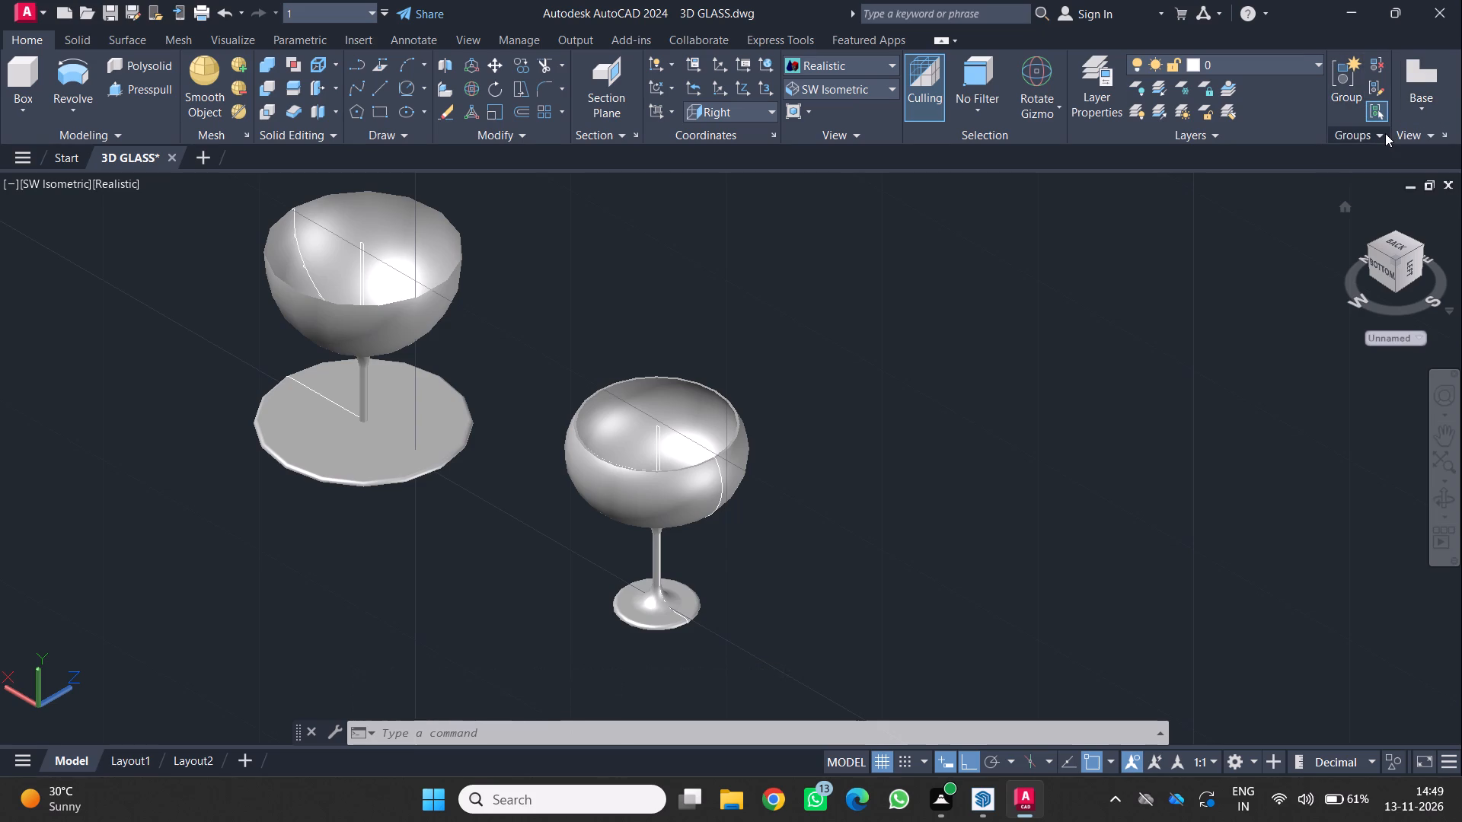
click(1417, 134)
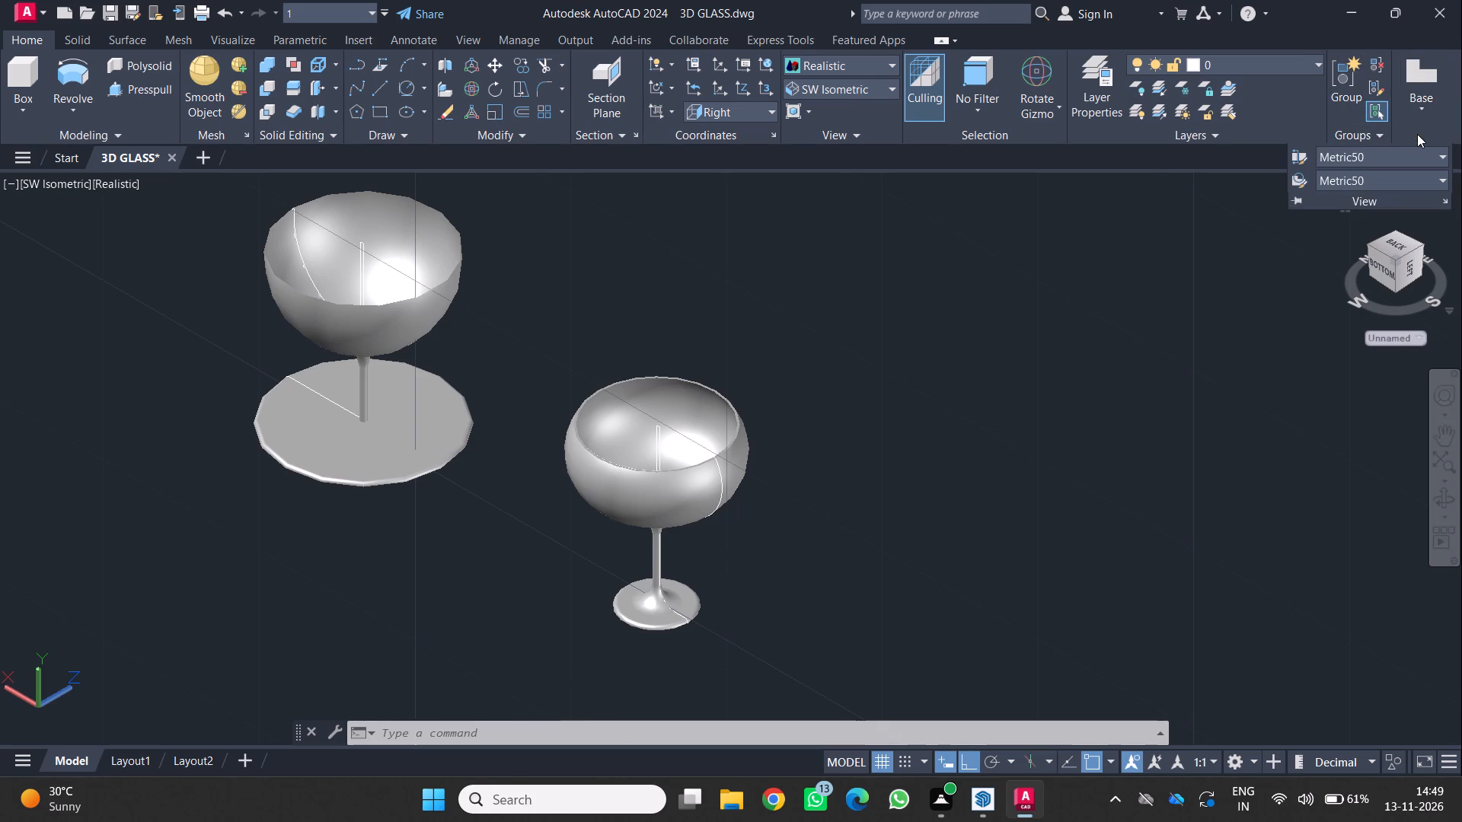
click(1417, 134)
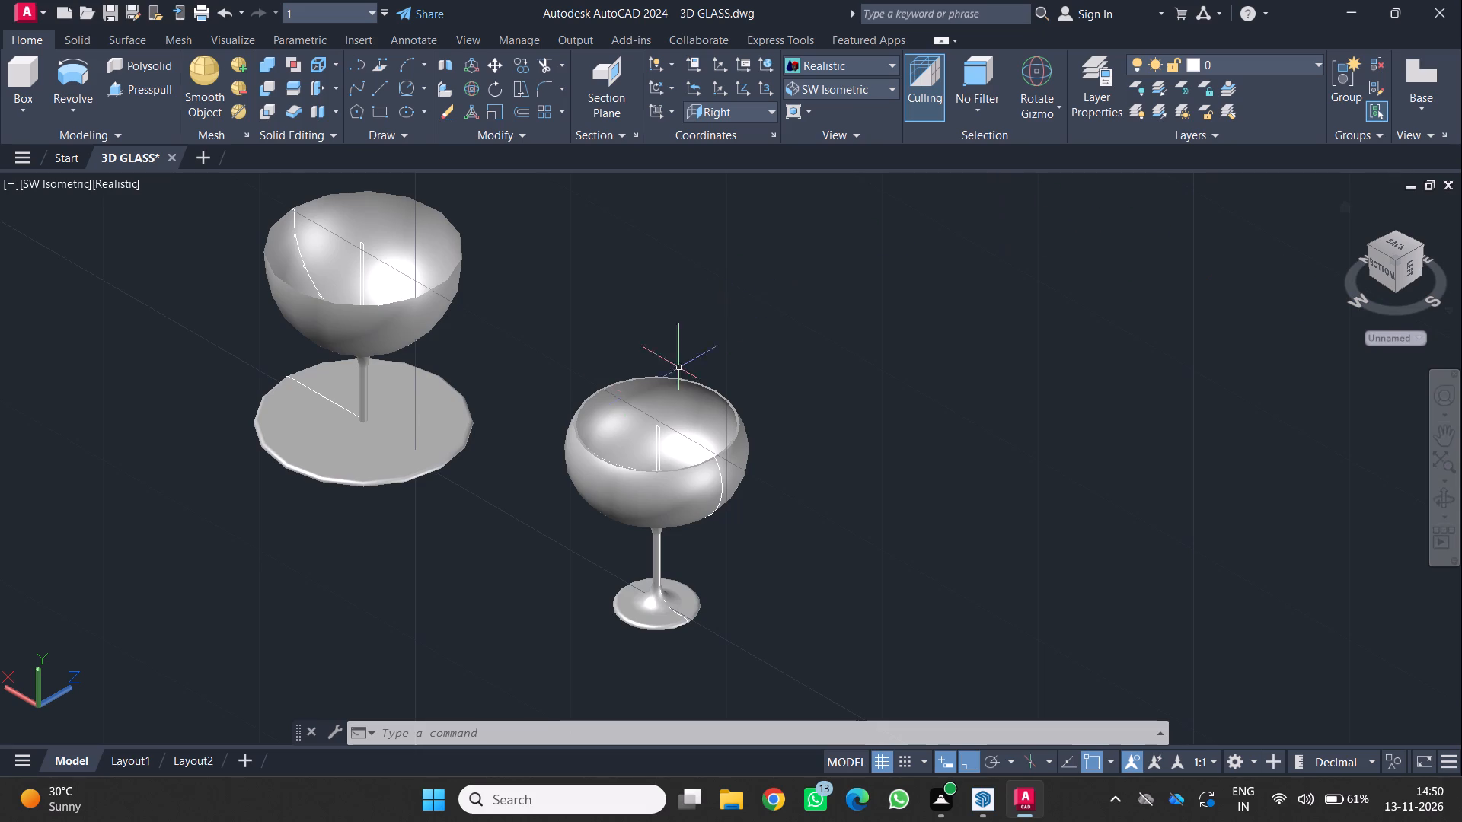
Examine the two revolved glasses side by side, both up close and from farther away.
scroll(599, 403, down, 1)
middle_drag(608, 364, 570, 429)
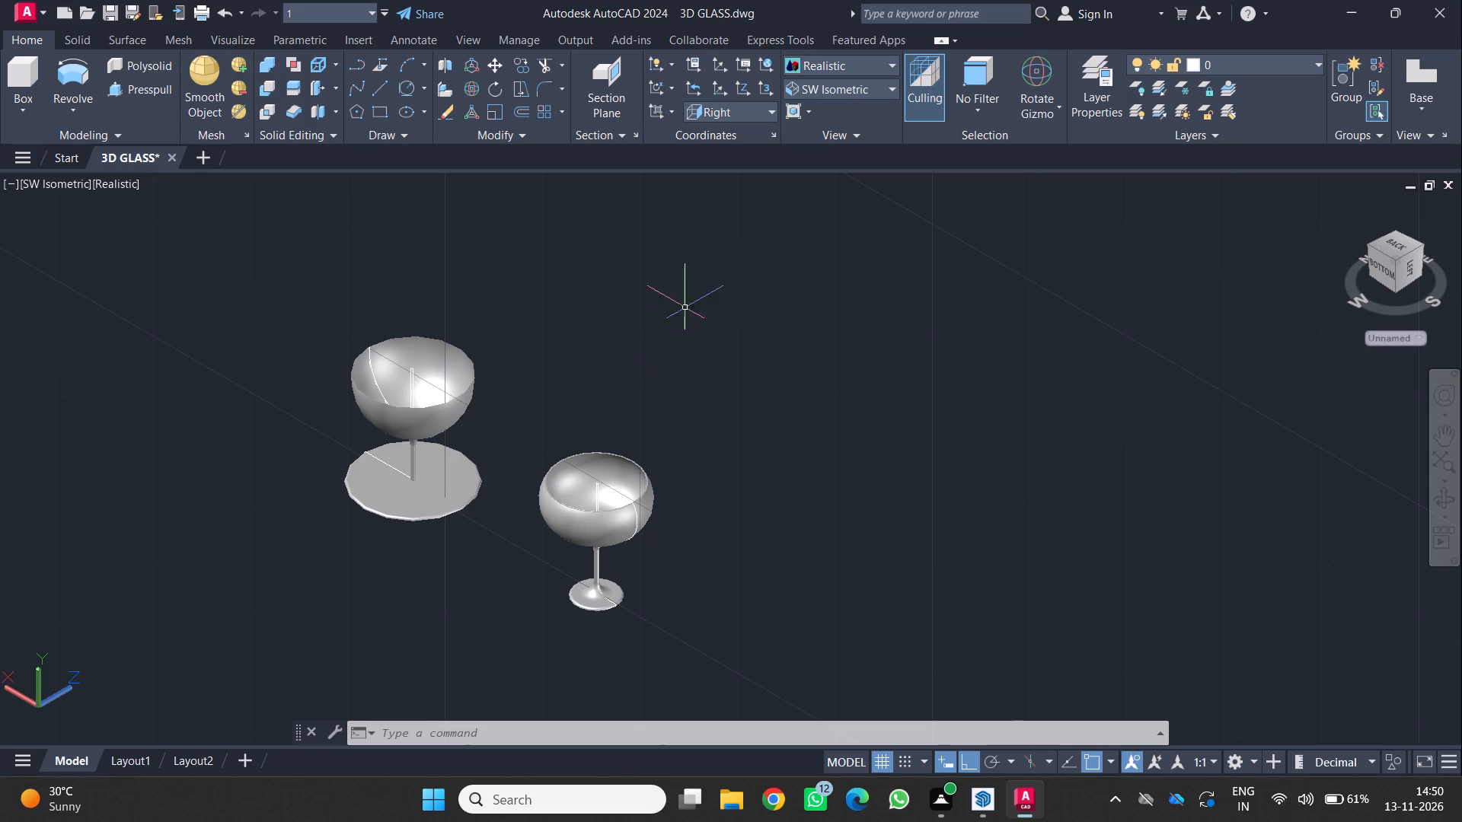
scroll(586, 353, down, 2)
middle_drag(584, 354, 753, 405)
scroll(754, 403, up, 1)
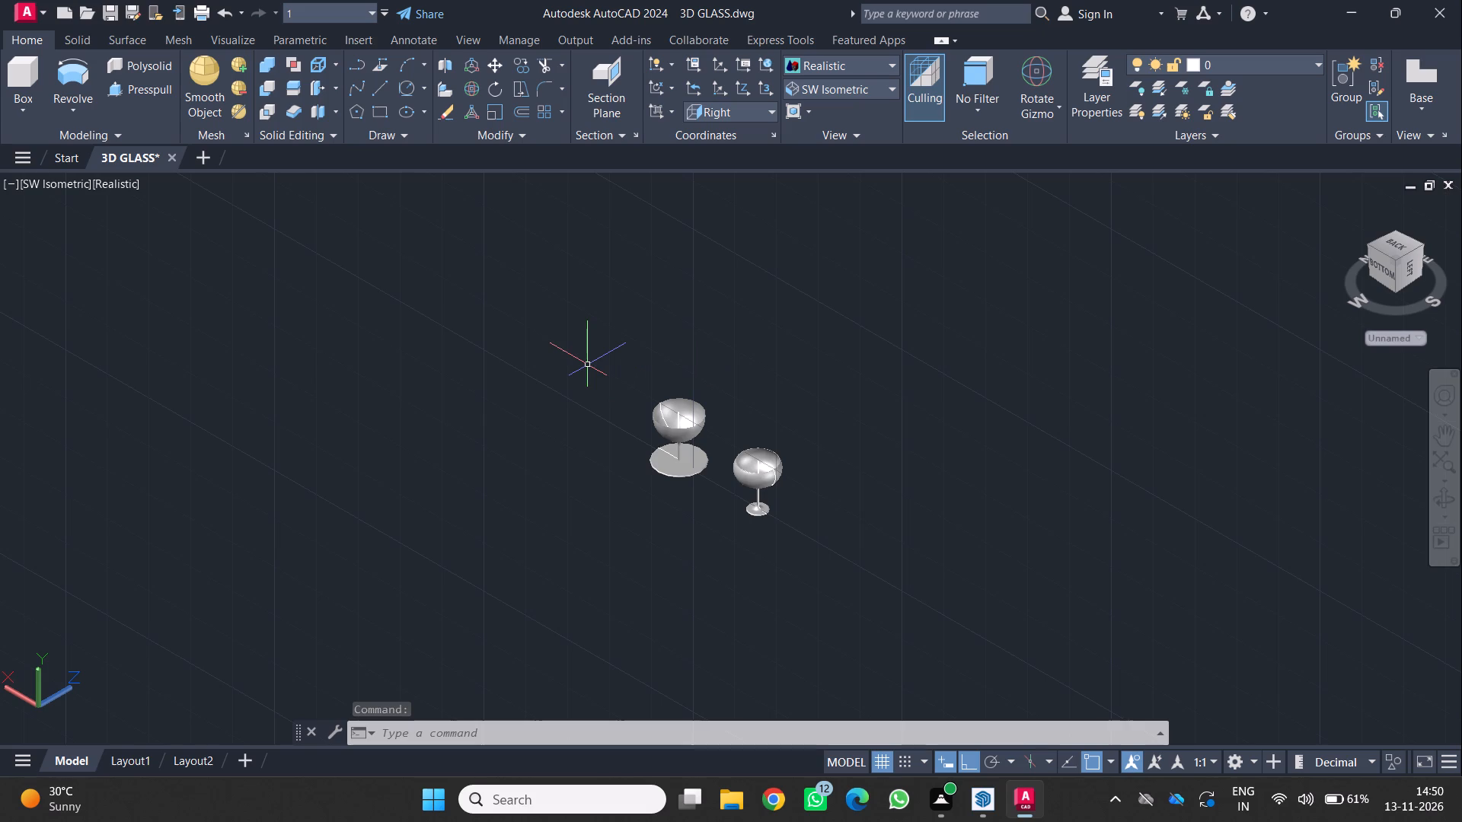
scroll(752, 445, up, 1)
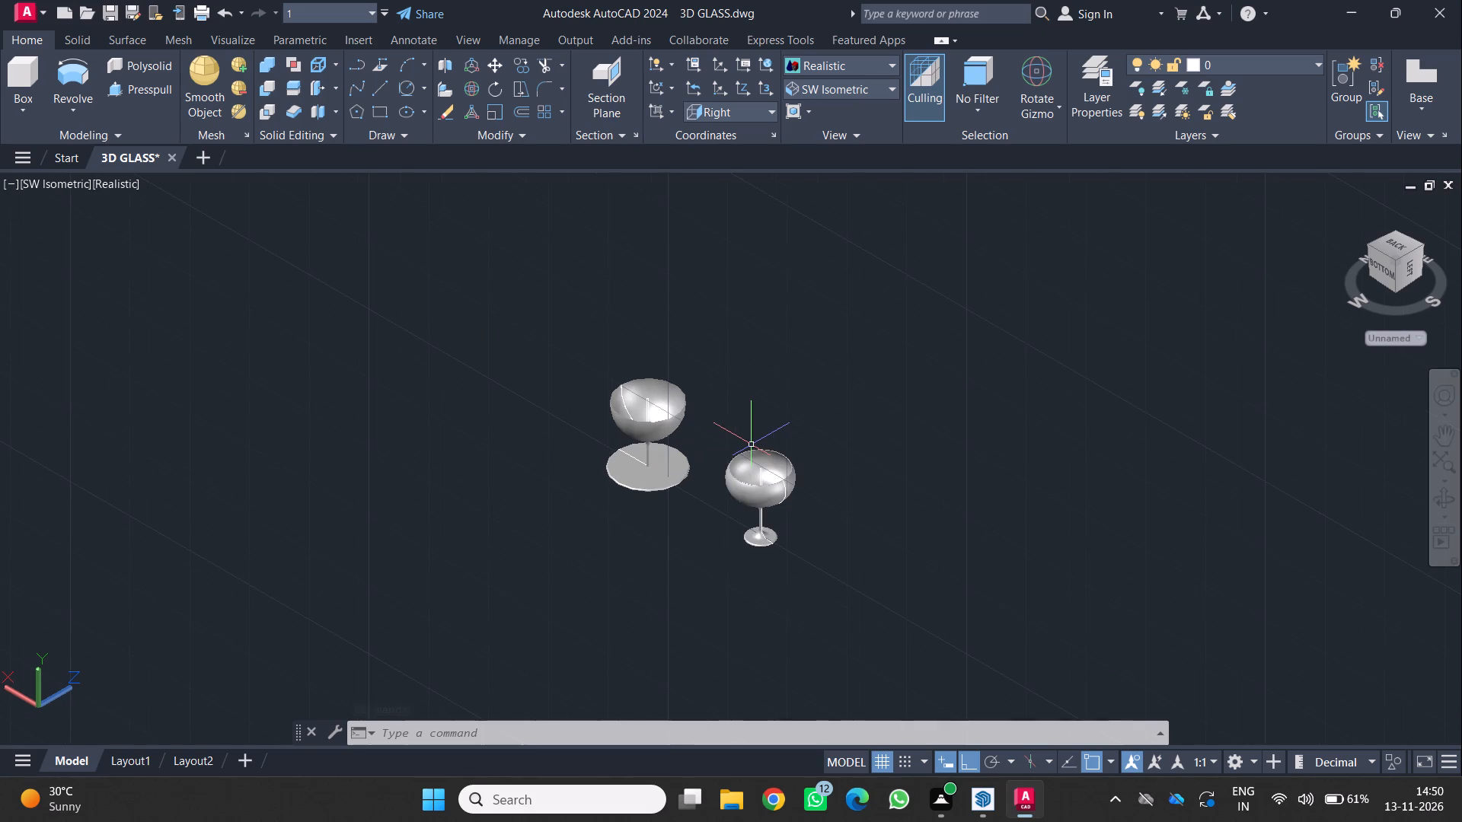
scroll(842, 420, up, 2)
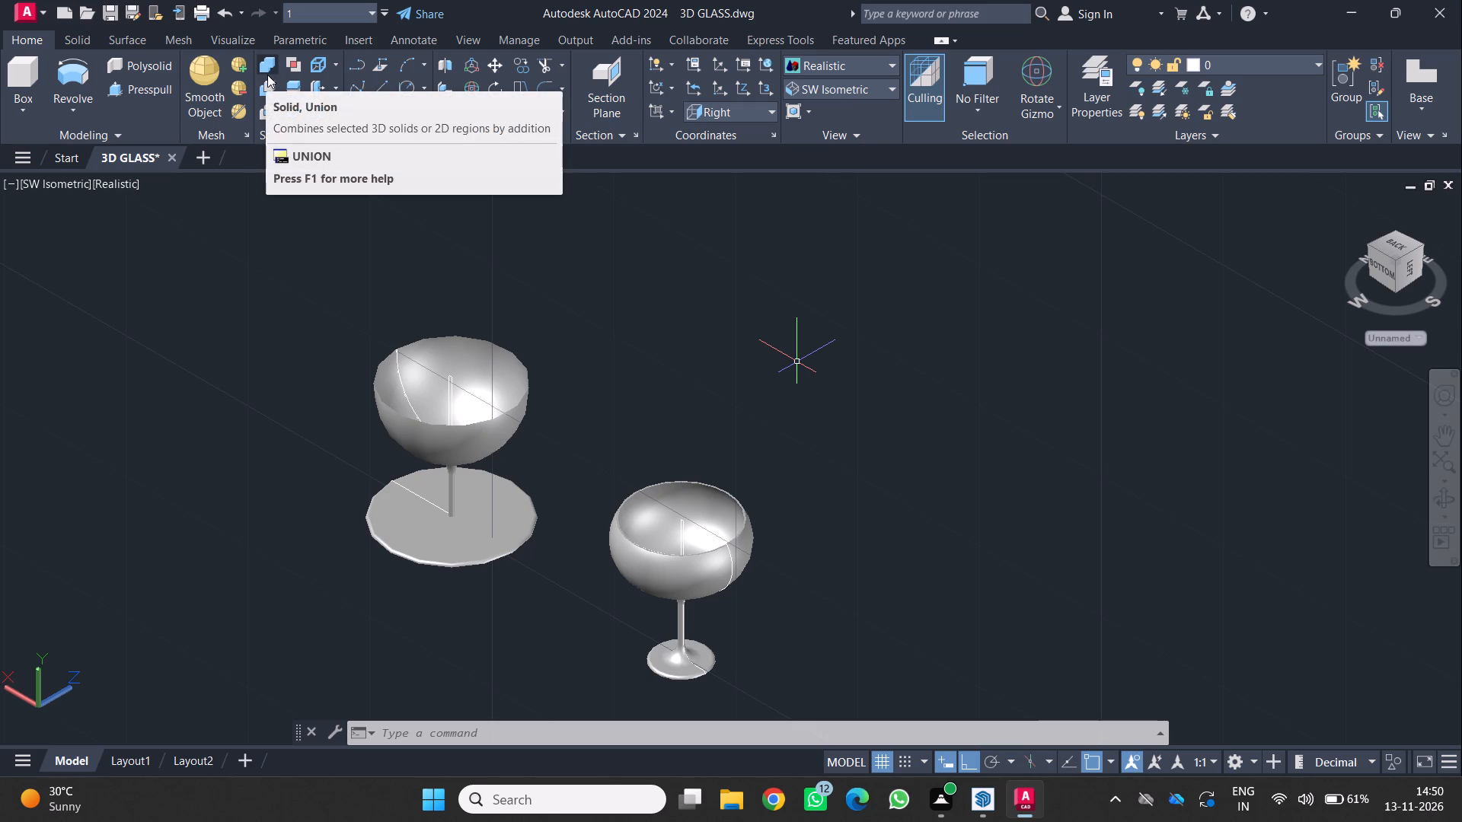
scroll(276, 89, down, 1)
scroll(311, 253, down, 2)
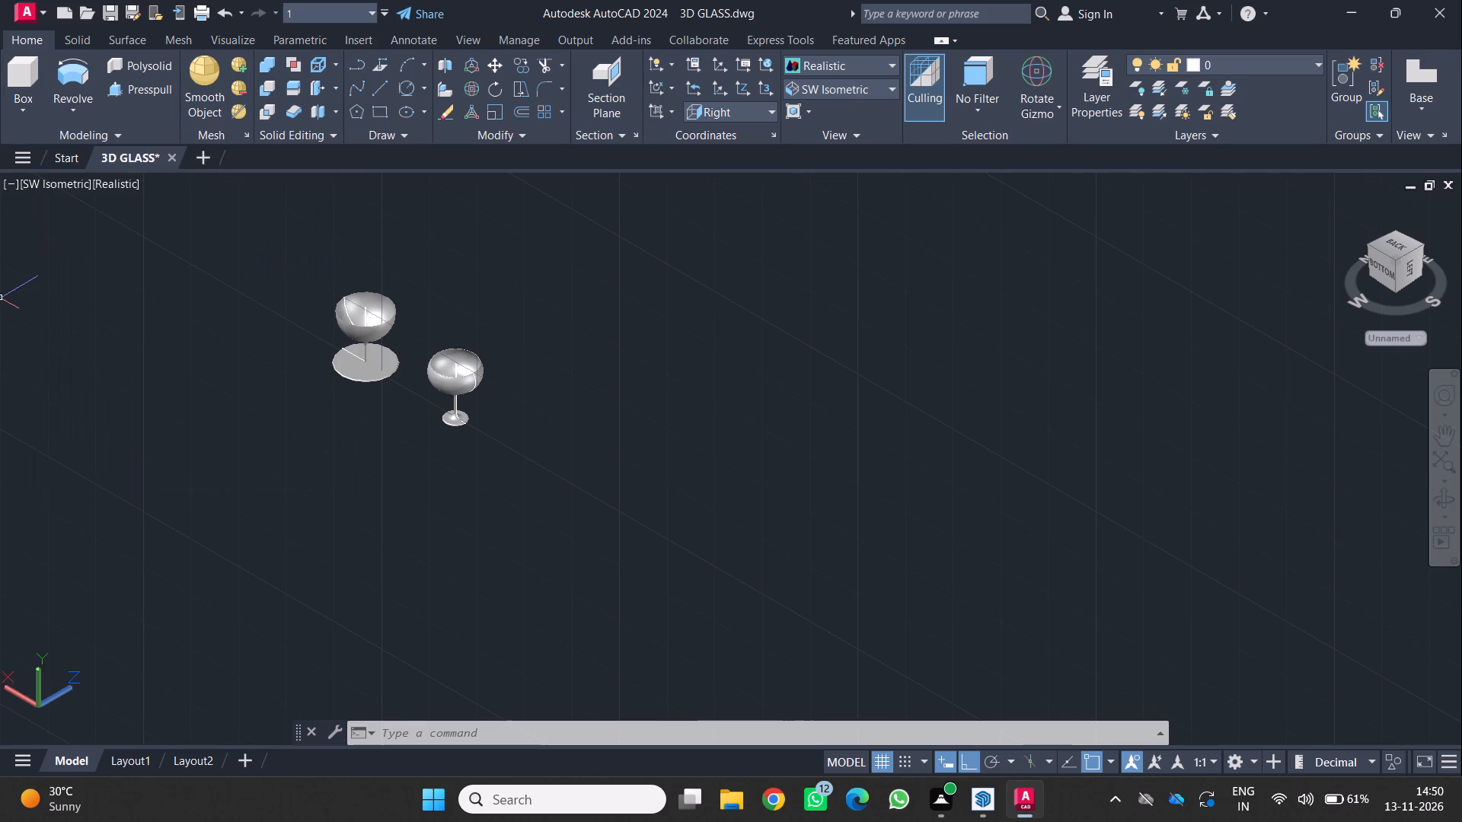
middle_drag(420, 438, 425, 441)
middle_drag(425, 441, 561, 518)
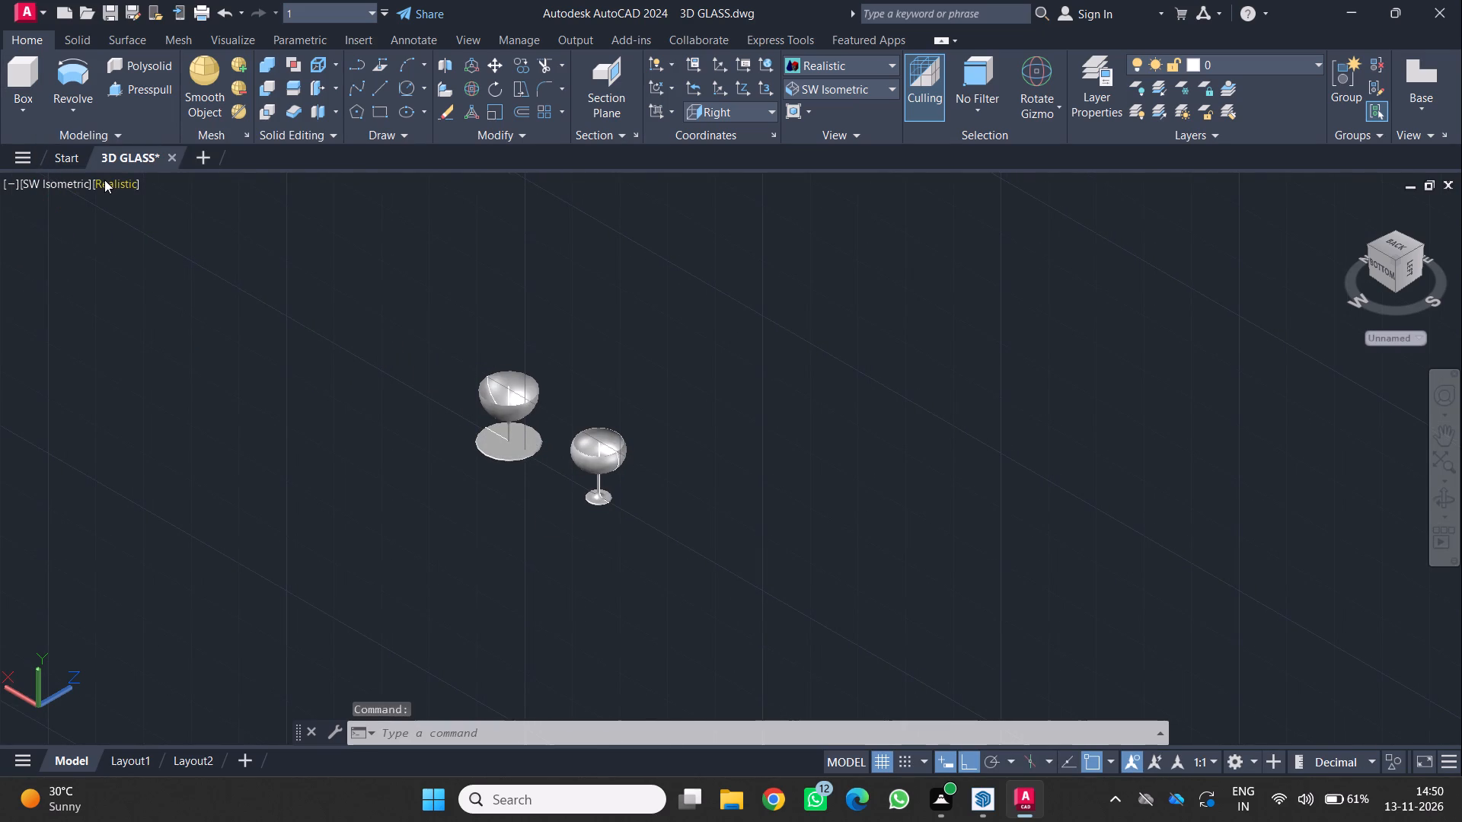
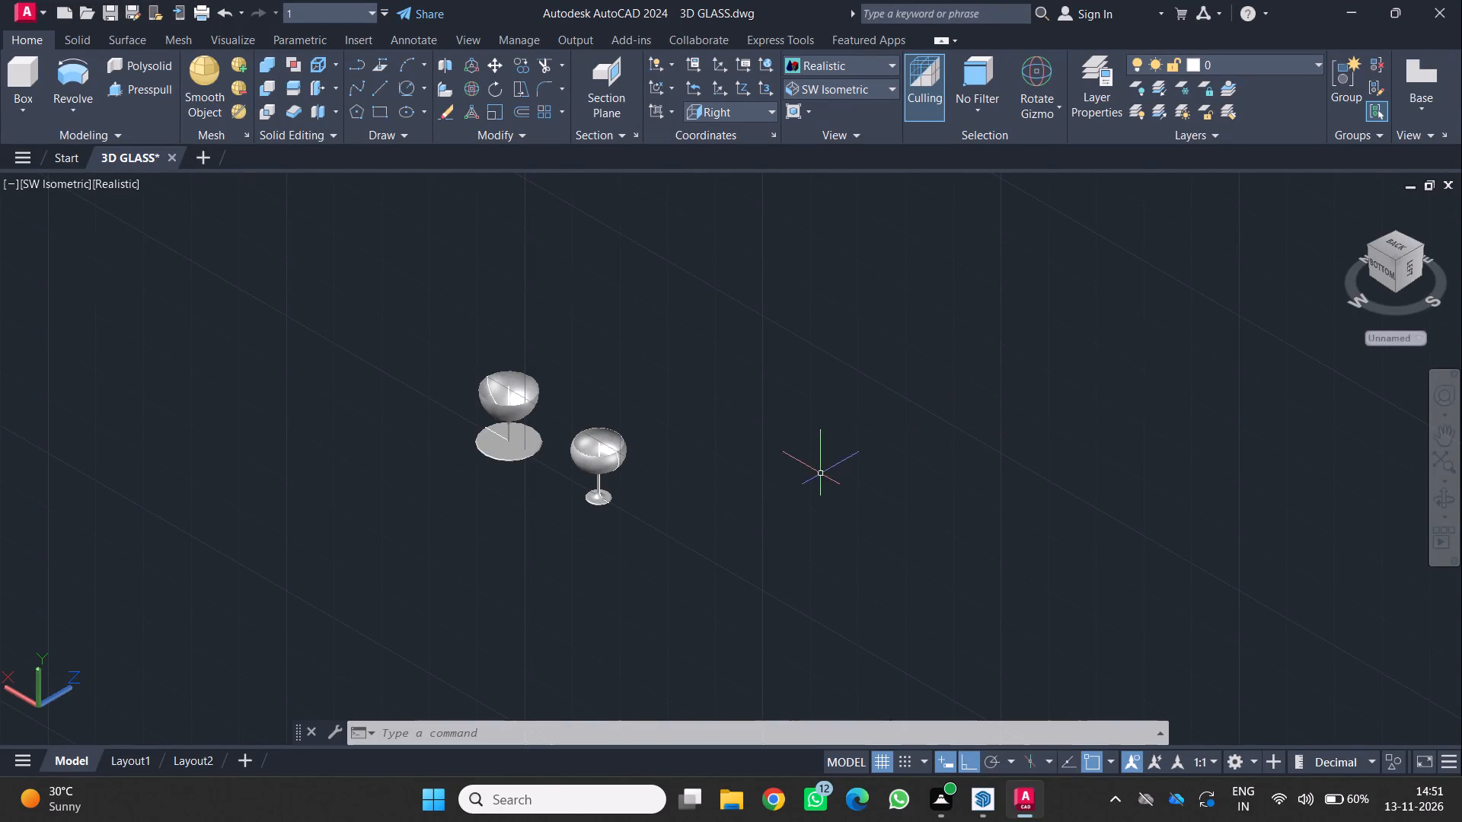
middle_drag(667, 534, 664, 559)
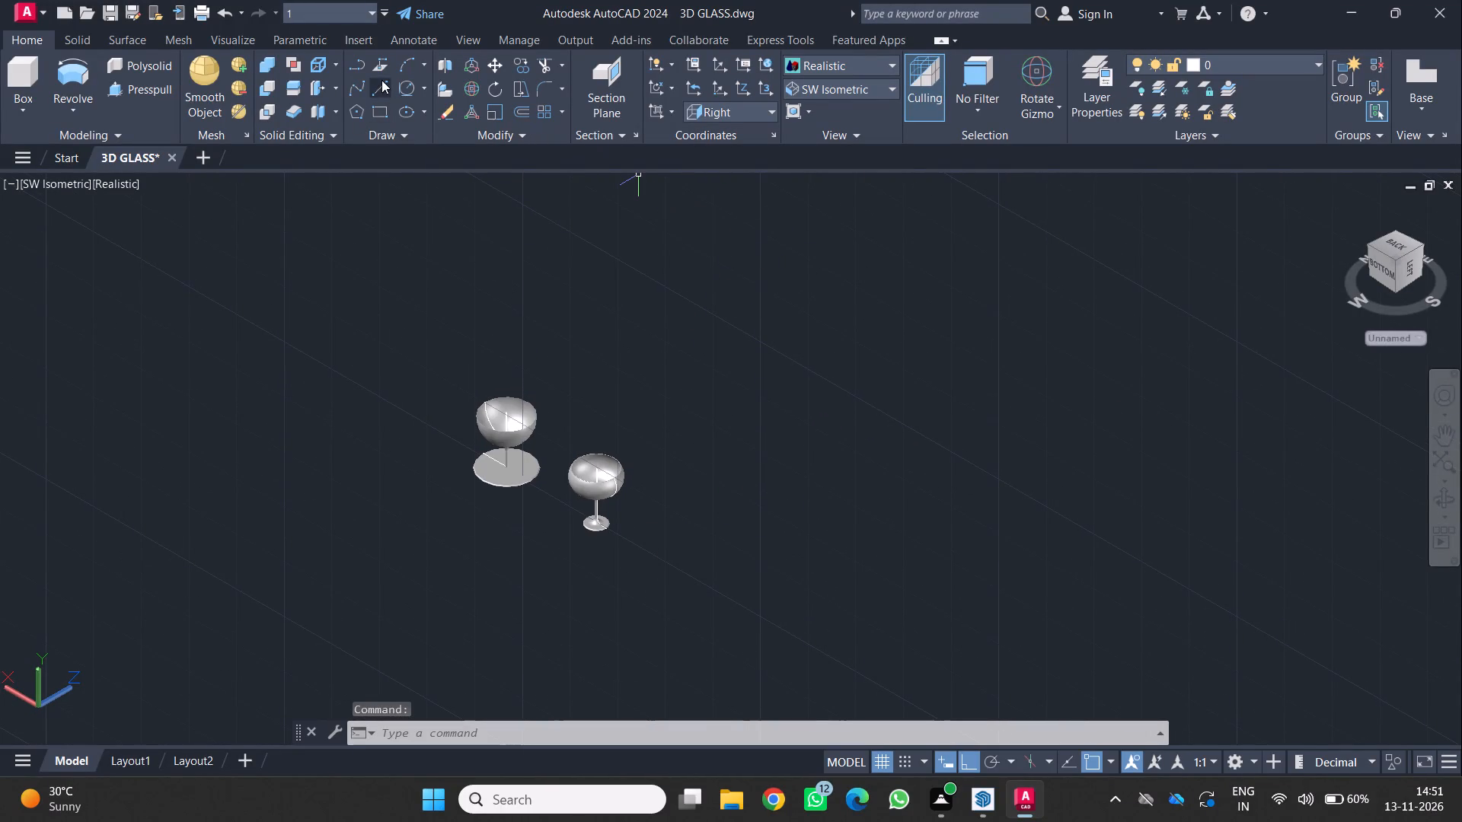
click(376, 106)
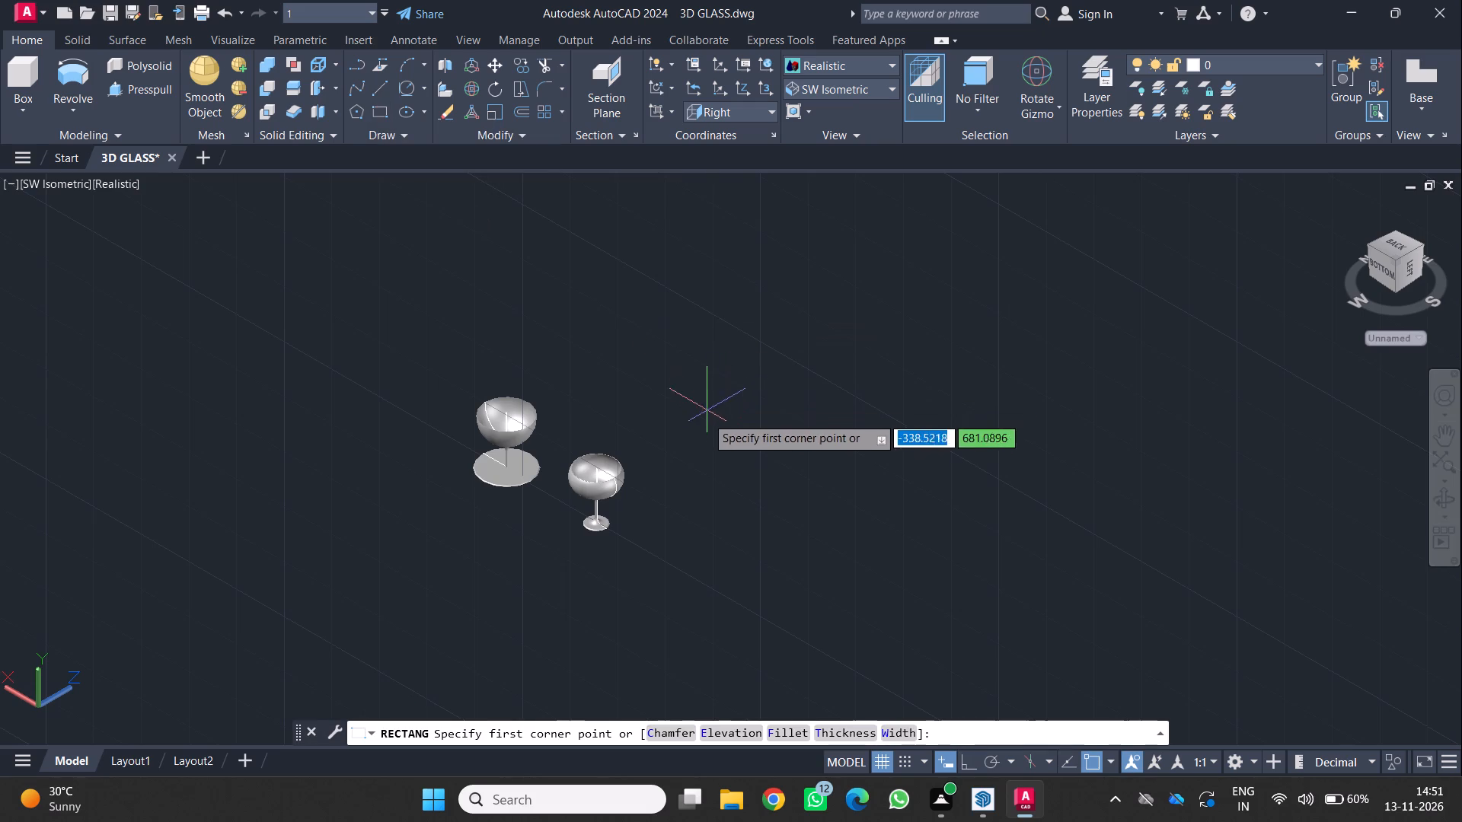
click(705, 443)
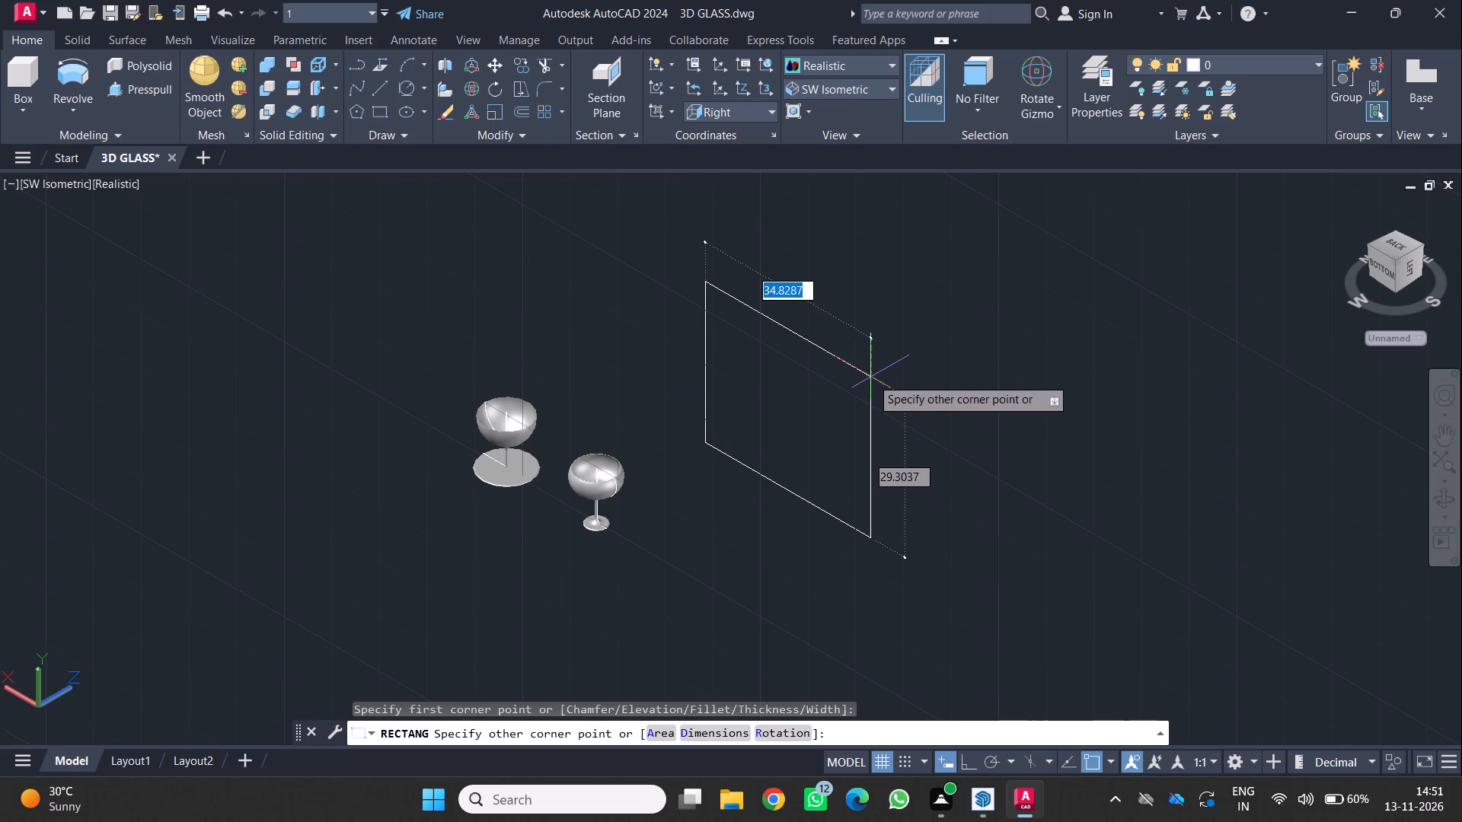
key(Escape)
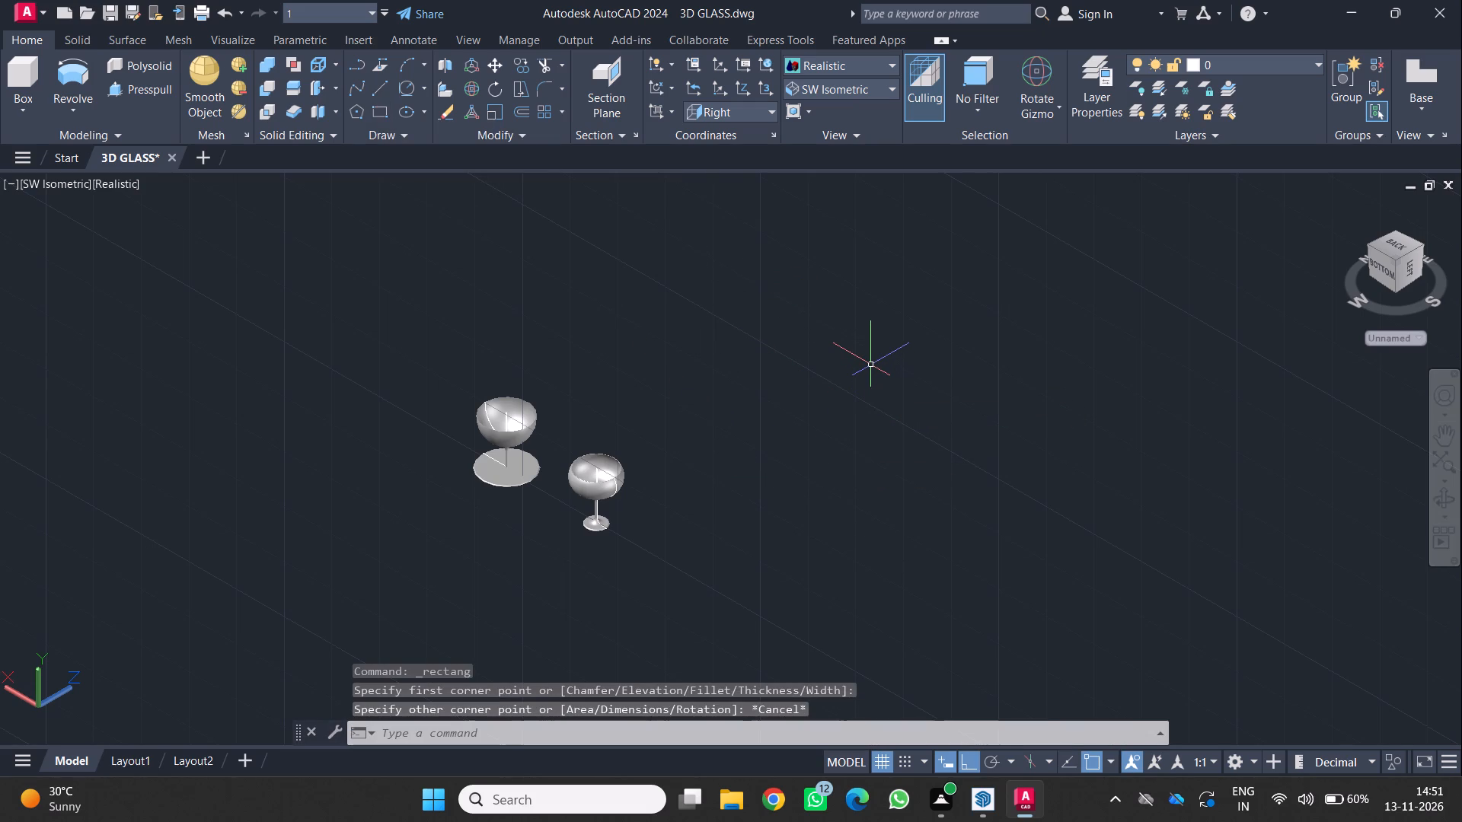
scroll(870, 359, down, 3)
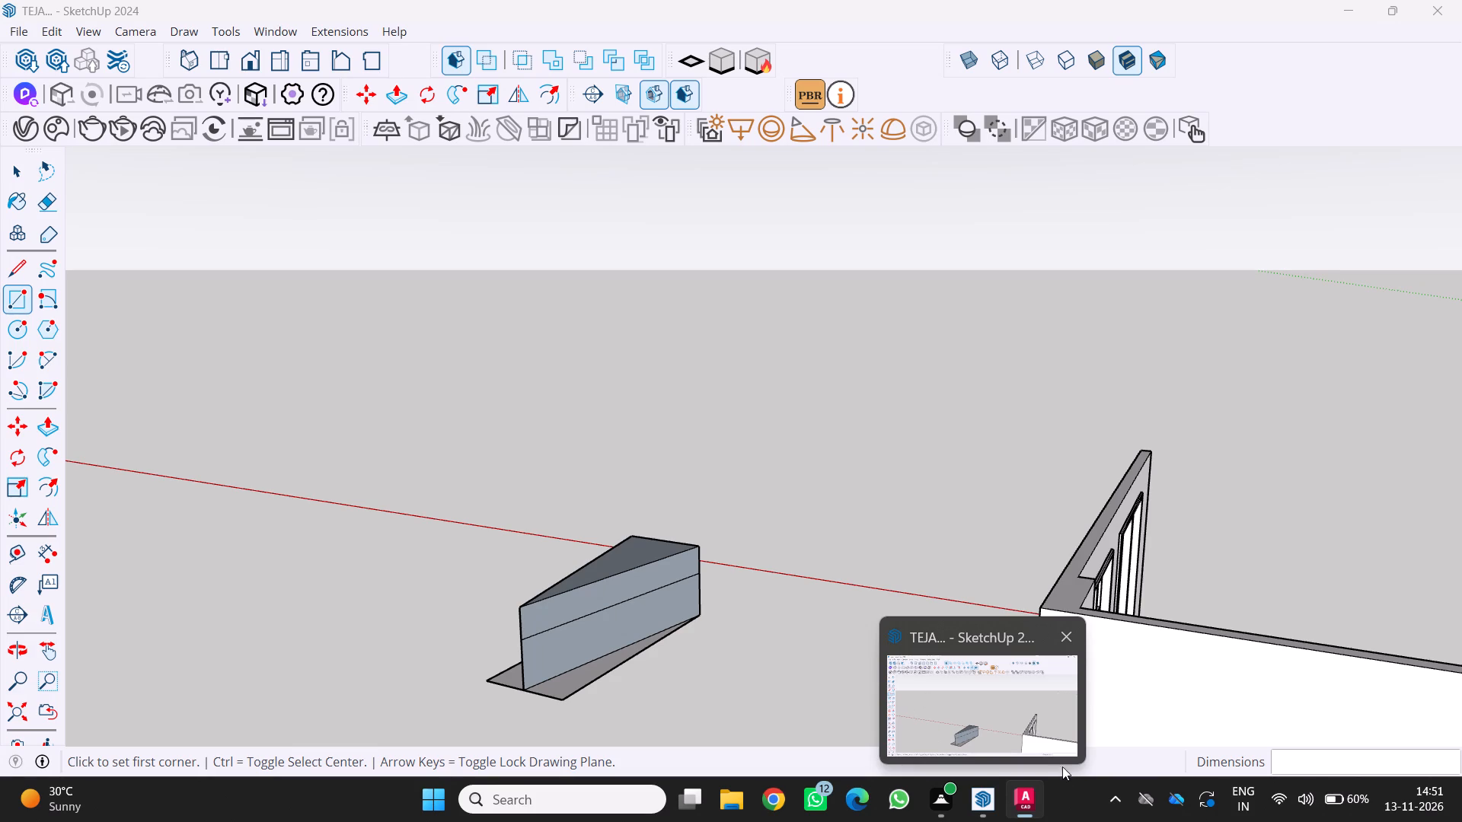
Switch to SketchUp and examine the open-topped room and the separate wedge-shaped block beside it from several sides.
click(975, 796)
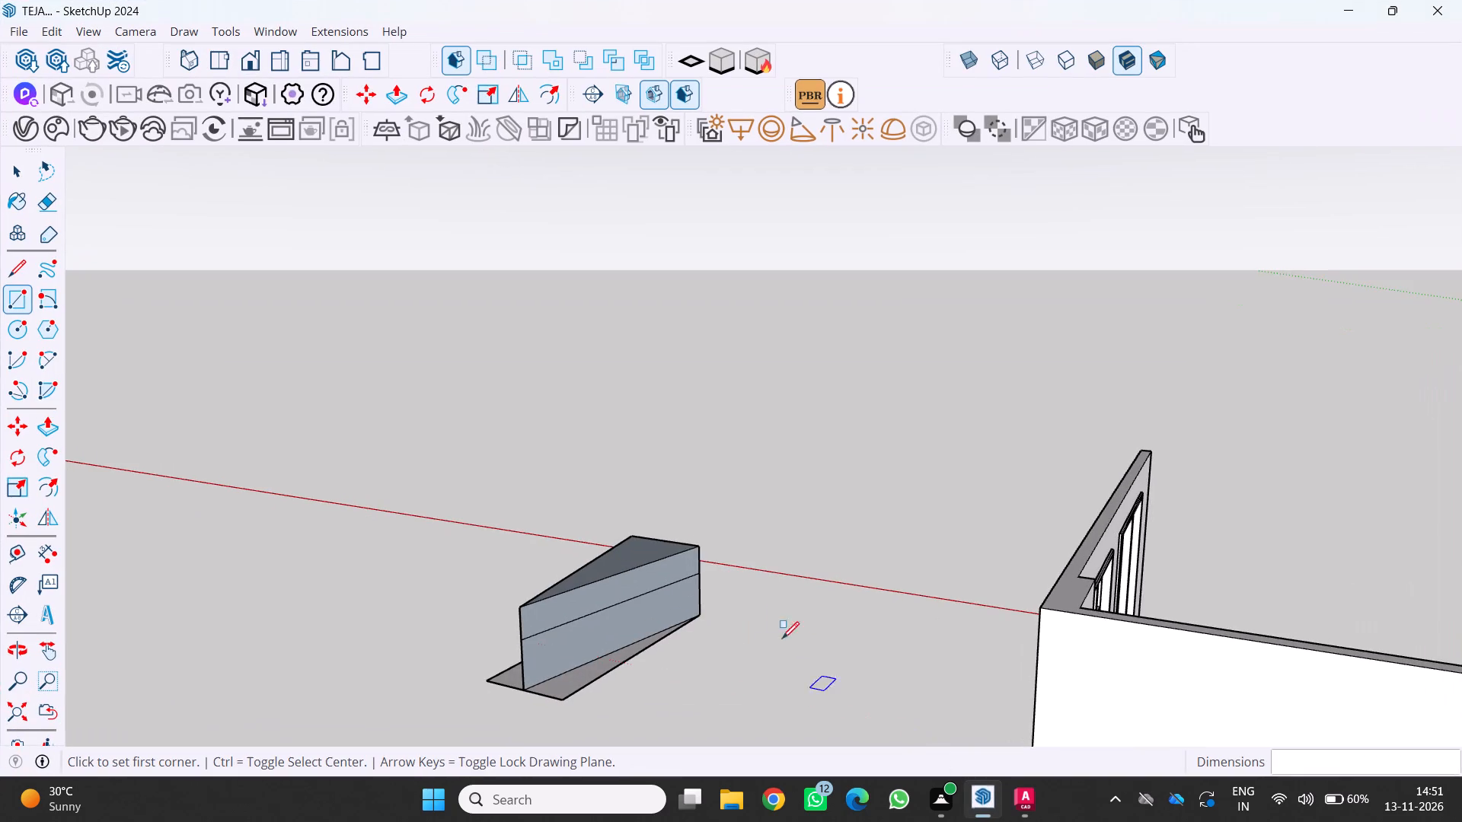
scroll(641, 483, down, 3)
scroll(760, 525, down, 3)
middle_drag(758, 526, 540, 450)
middle_drag(536, 448, 529, 444)
scroll(522, 438, down, 2)
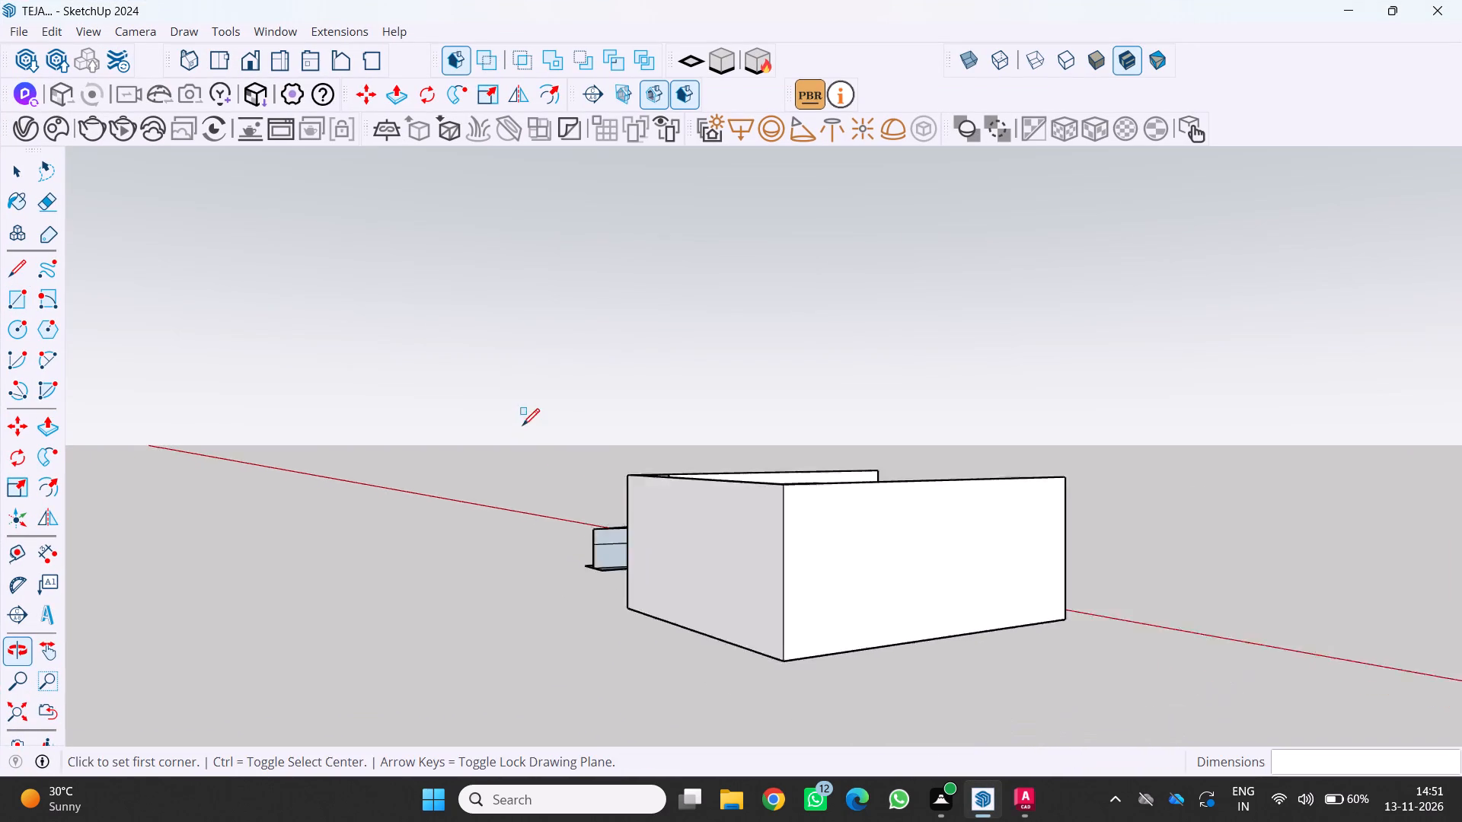
scroll(522, 425, down, 3)
middle_drag(547, 438, 279, 558)
scroll(474, 472, up, 1)
middle_drag(474, 472, 53, 567)
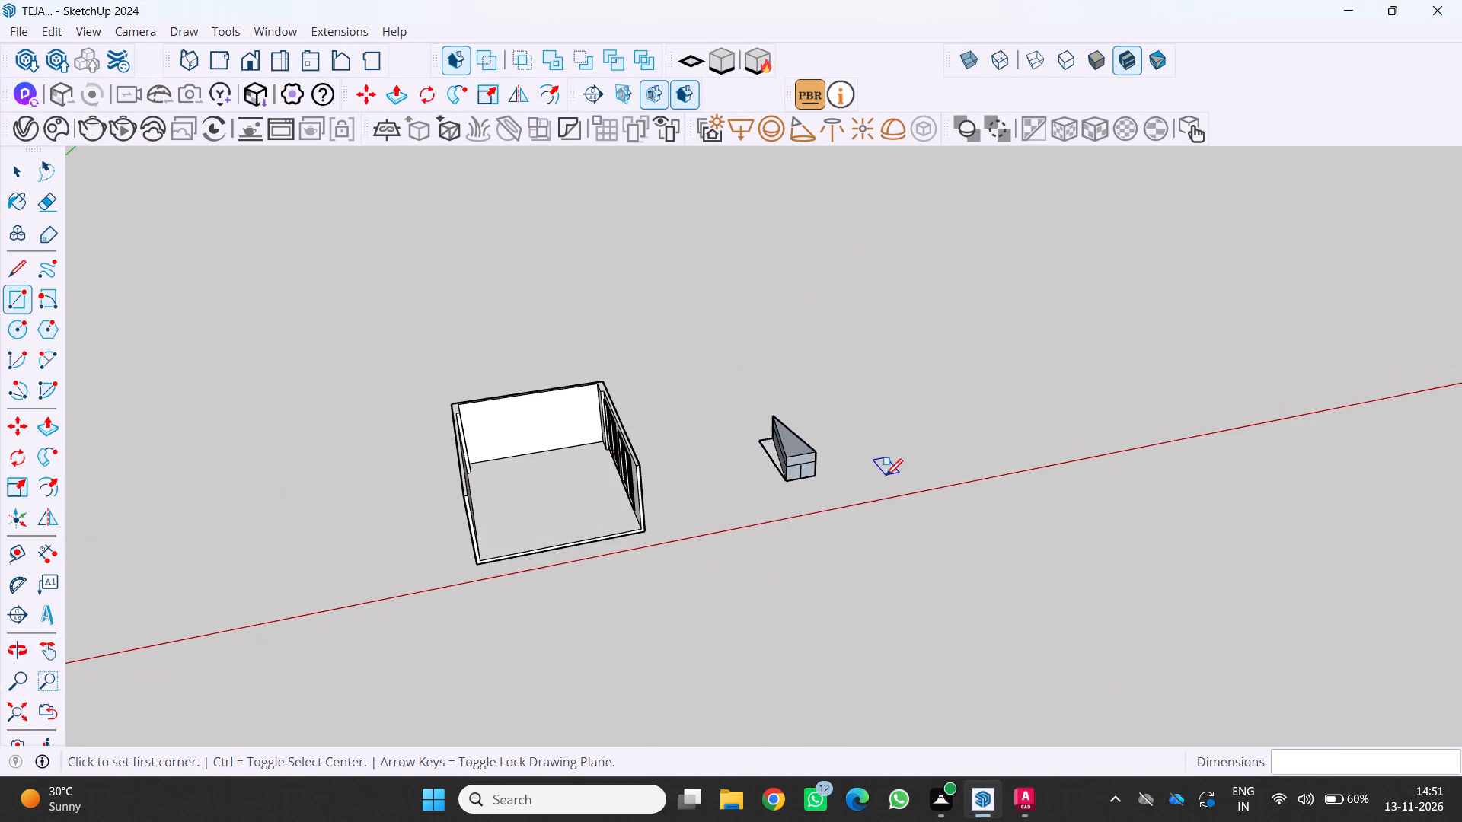
scroll(886, 476, up, 1)
middle_drag(883, 476, 601, 485)
scroll(997, 410, up, 1)
middle_drag(985, 405, 697, 384)
scroll(703, 413, up, 4)
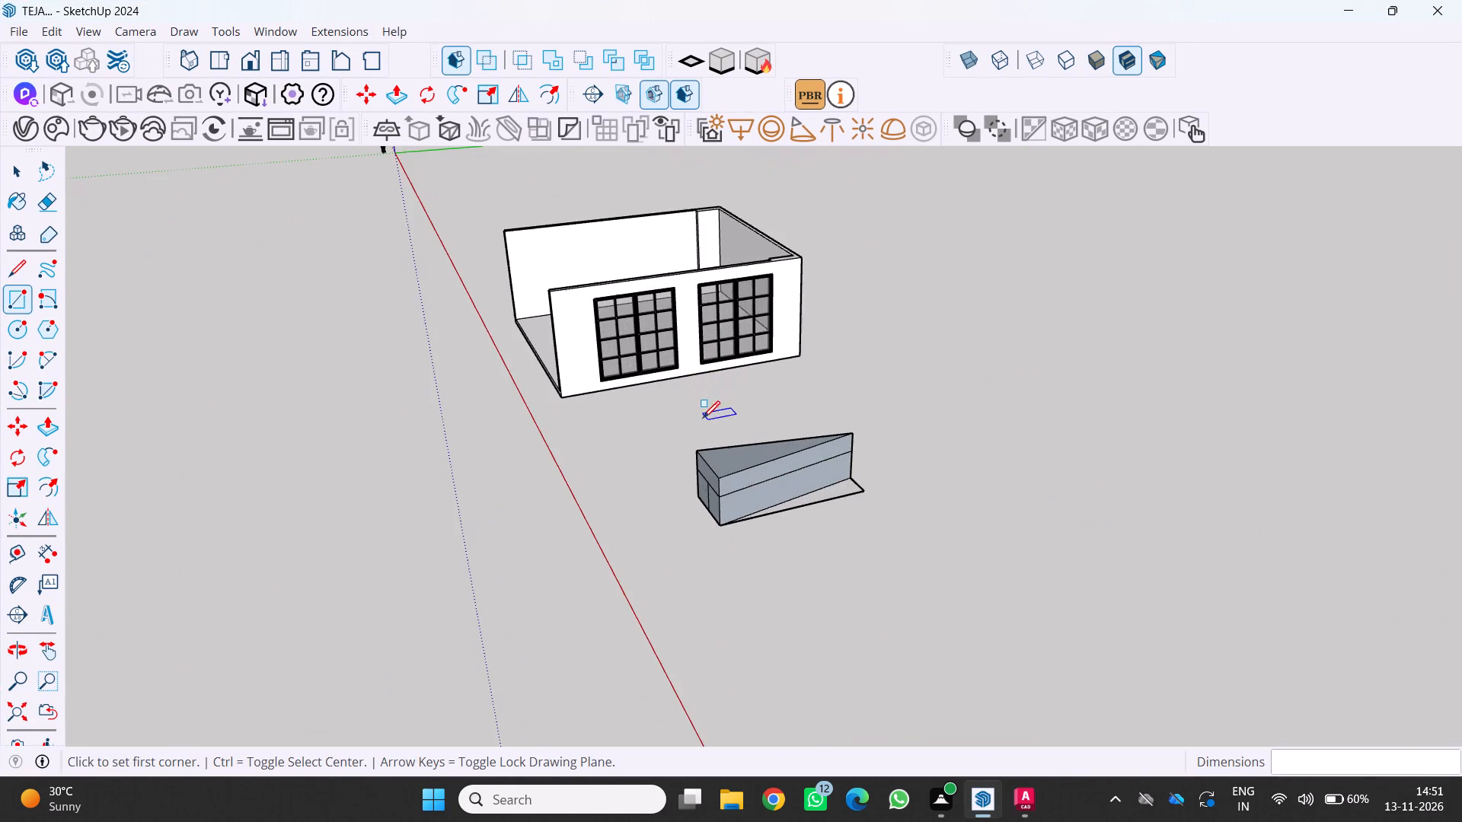
middle_drag(701, 421, 819, 460)
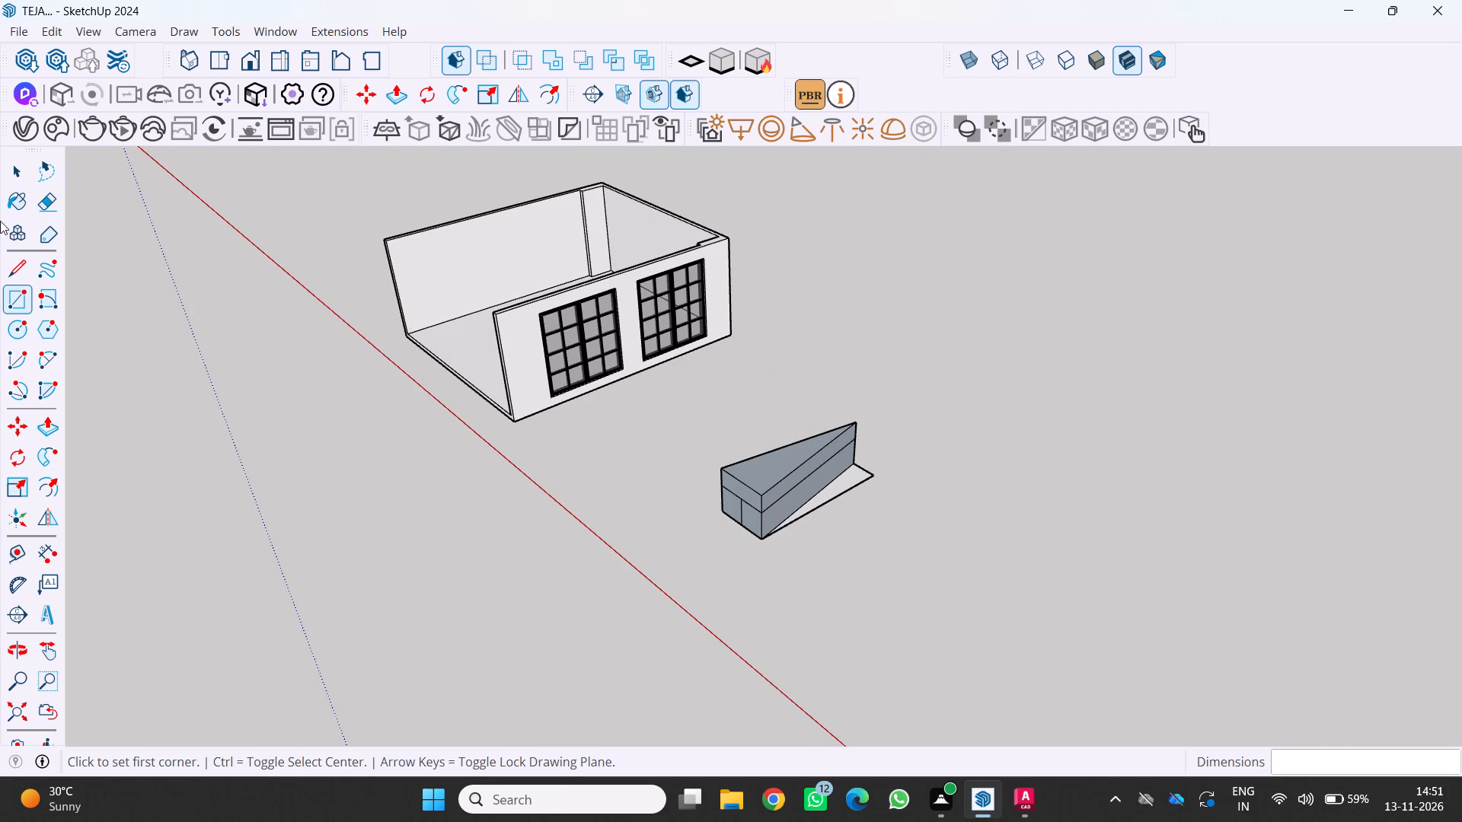
Erase the faces and most of the edges of the wedge-shaped block in front of the room's window wall.
click(42, 205)
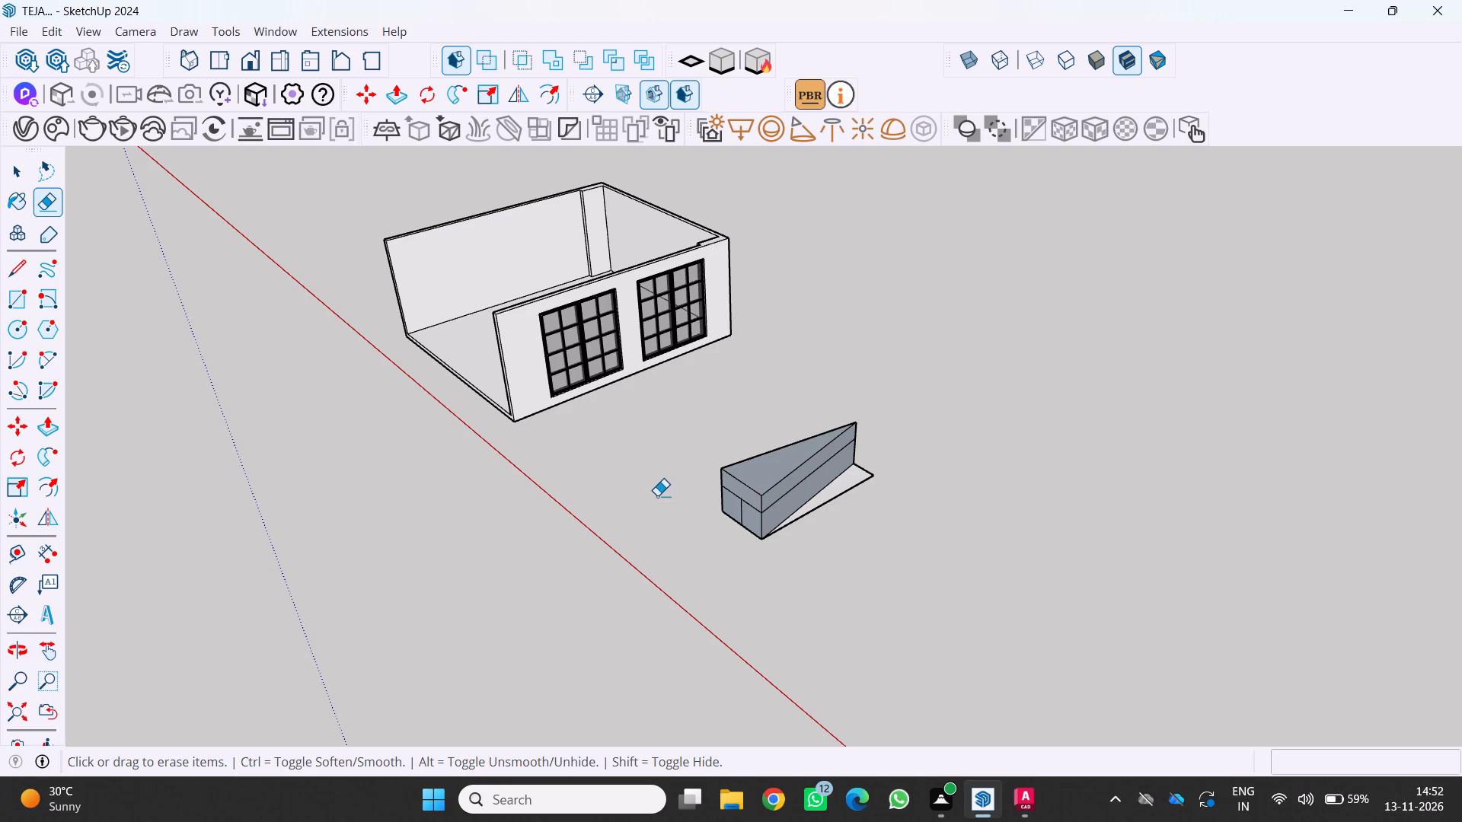
scroll(755, 488, up, 2)
click(771, 497)
drag(763, 468, 777, 484)
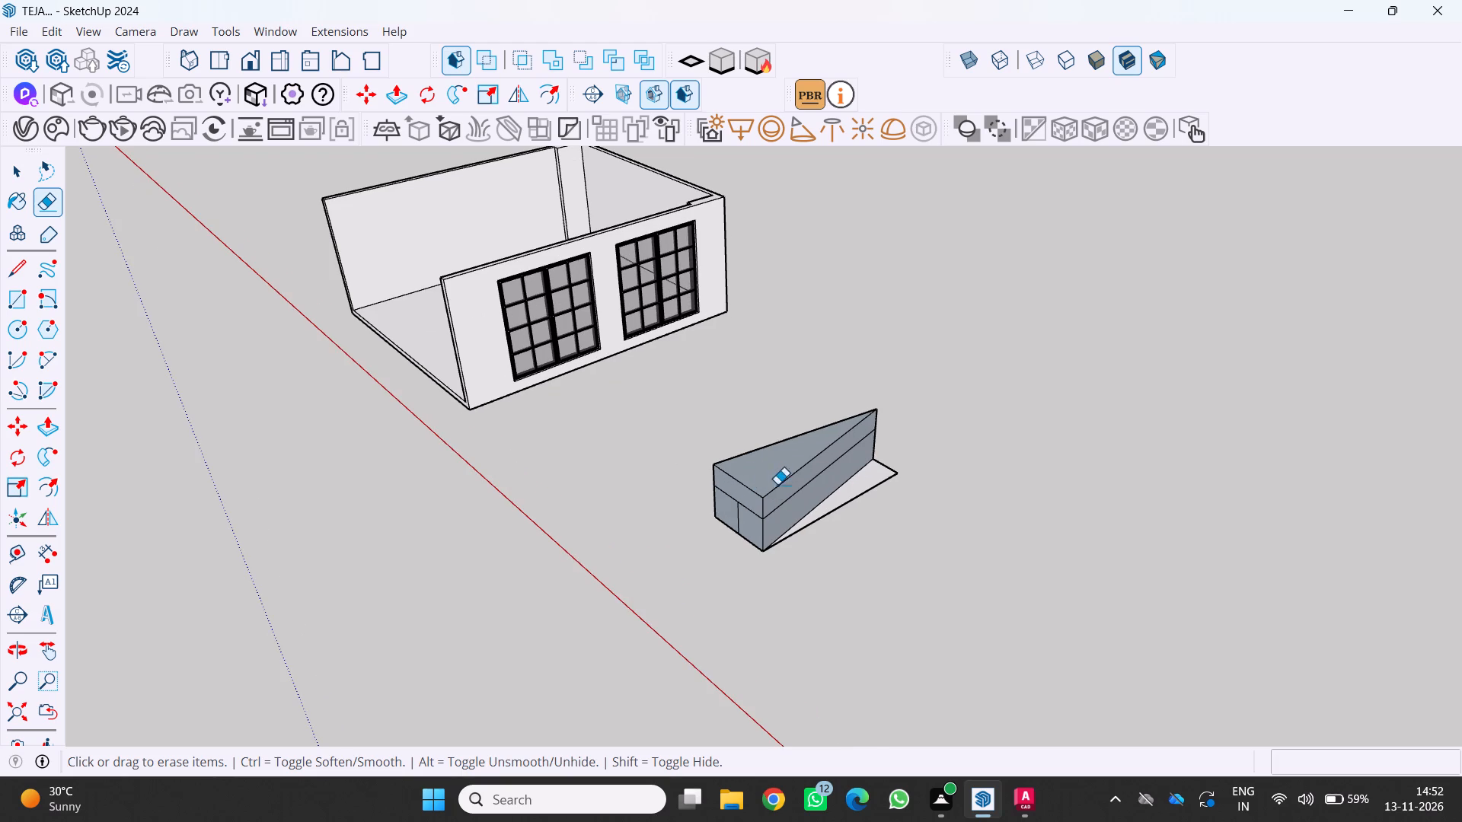
drag(777, 484, 789, 517)
drag(752, 466, 789, 504)
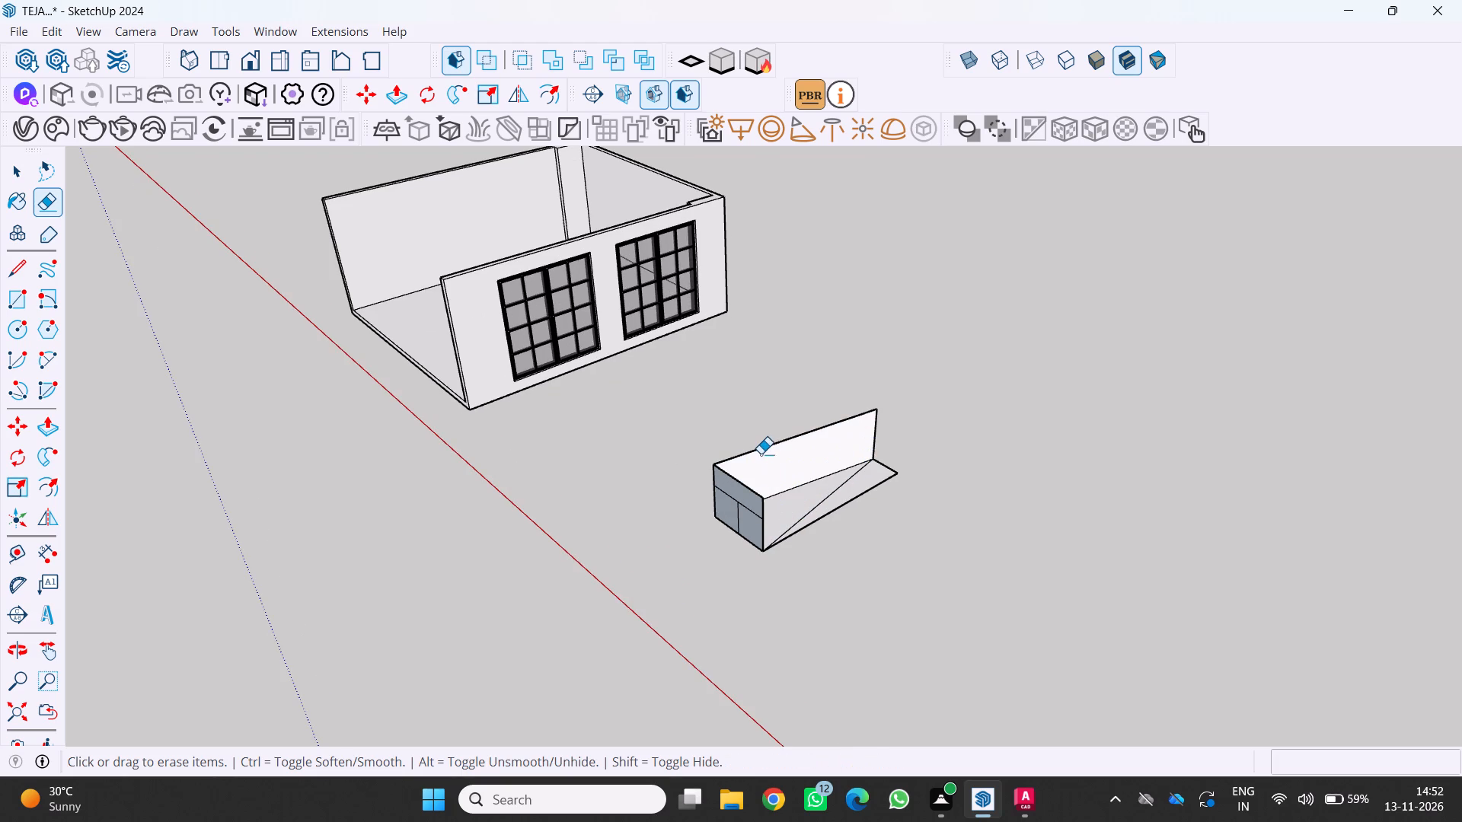
click(761, 453)
drag(728, 519, 762, 508)
drag(736, 515, 778, 505)
drag(716, 526, 784, 508)
drag(748, 542, 844, 526)
drag(791, 494, 867, 451)
drag(978, 384, 881, 425)
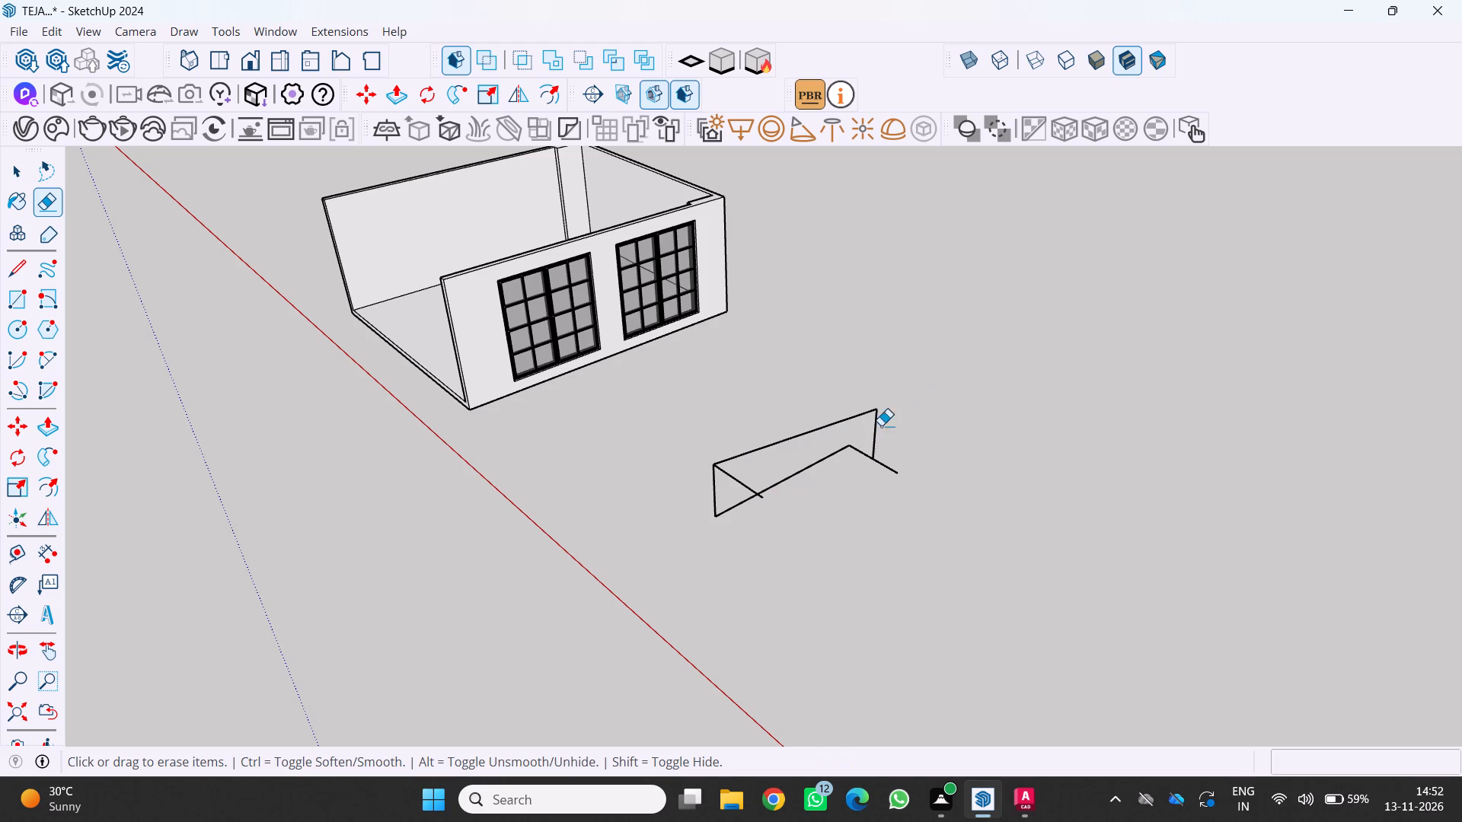
drag(881, 425, 797, 469)
Erase the loose edges left over from the wedge-shaped block, clearing the ground beside the room.
scroll(786, 483, up, 2)
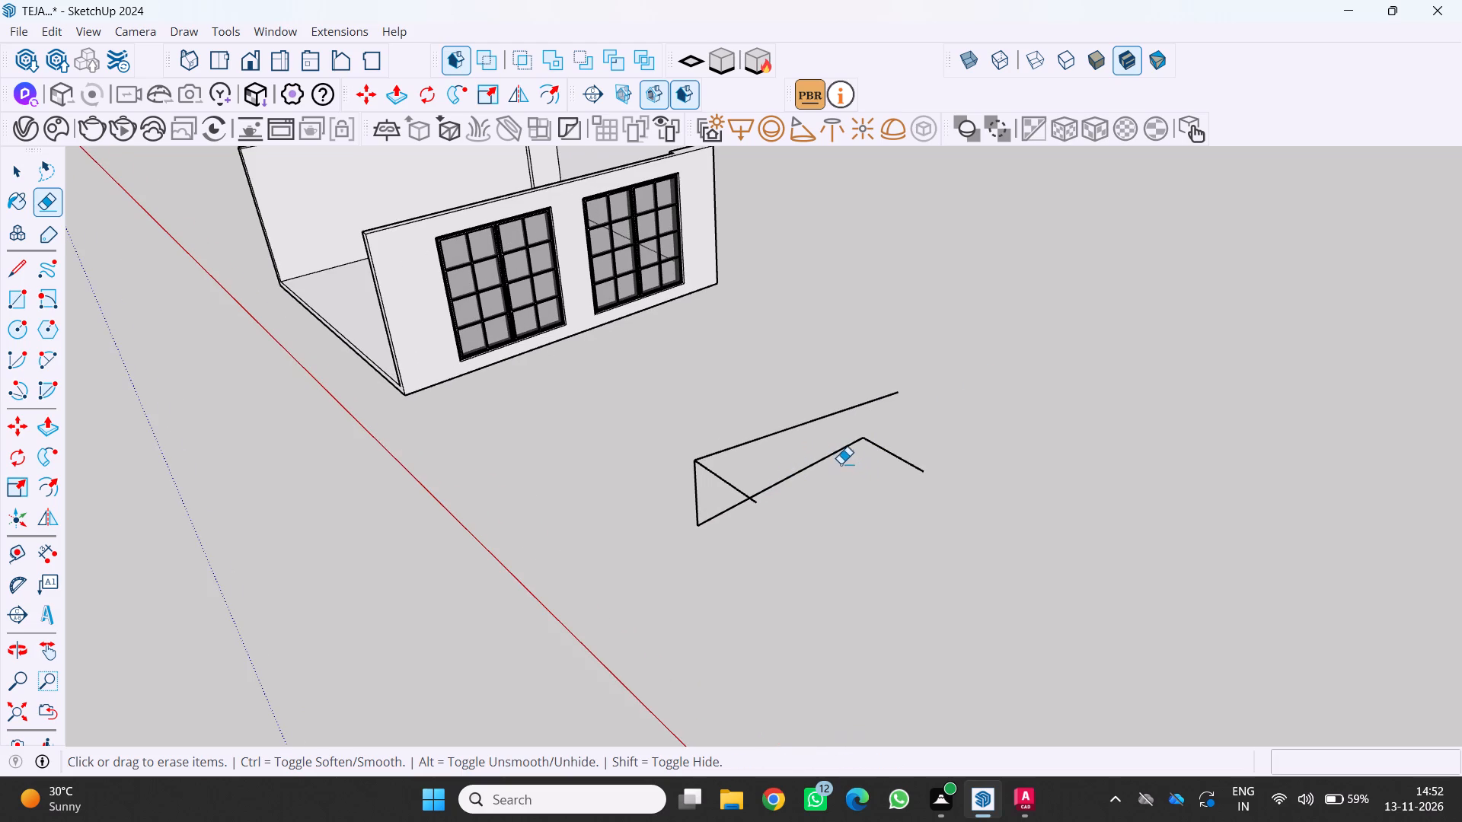
middle_drag(858, 473, 892, 489)
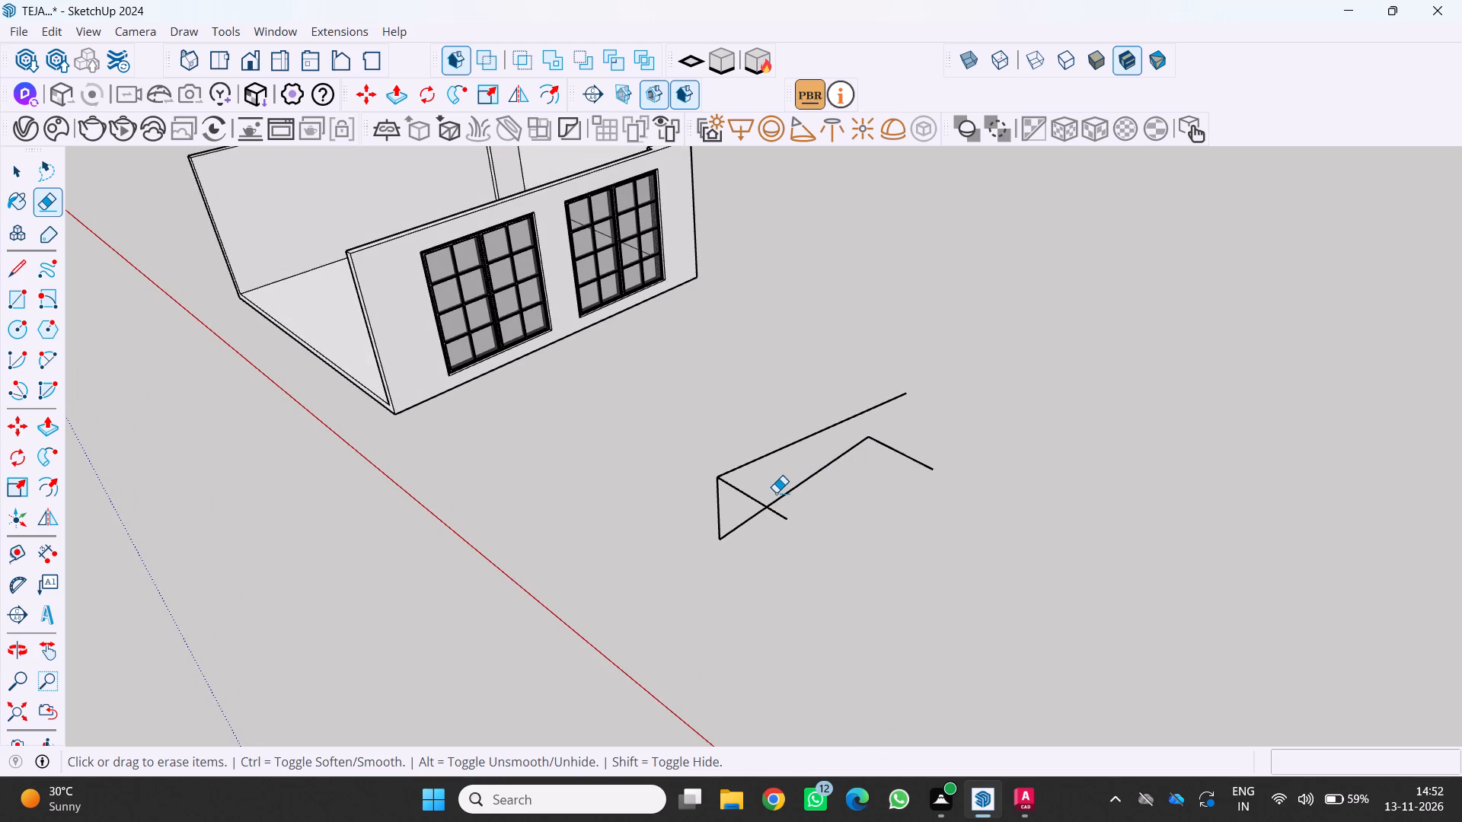
scroll(732, 489, up, 2)
click(725, 483)
drag(737, 467, 755, 457)
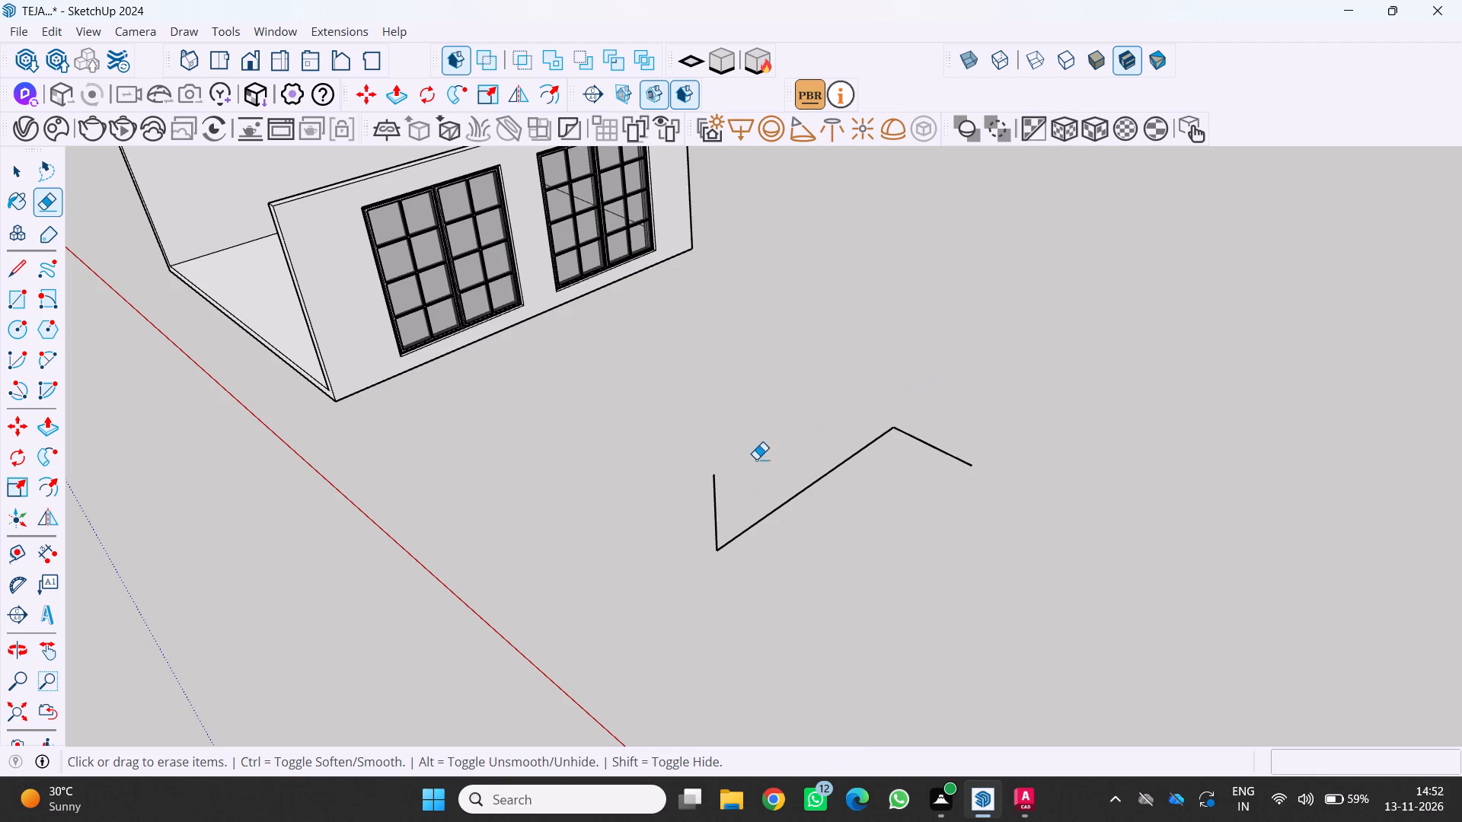
drag(775, 521, 792, 495)
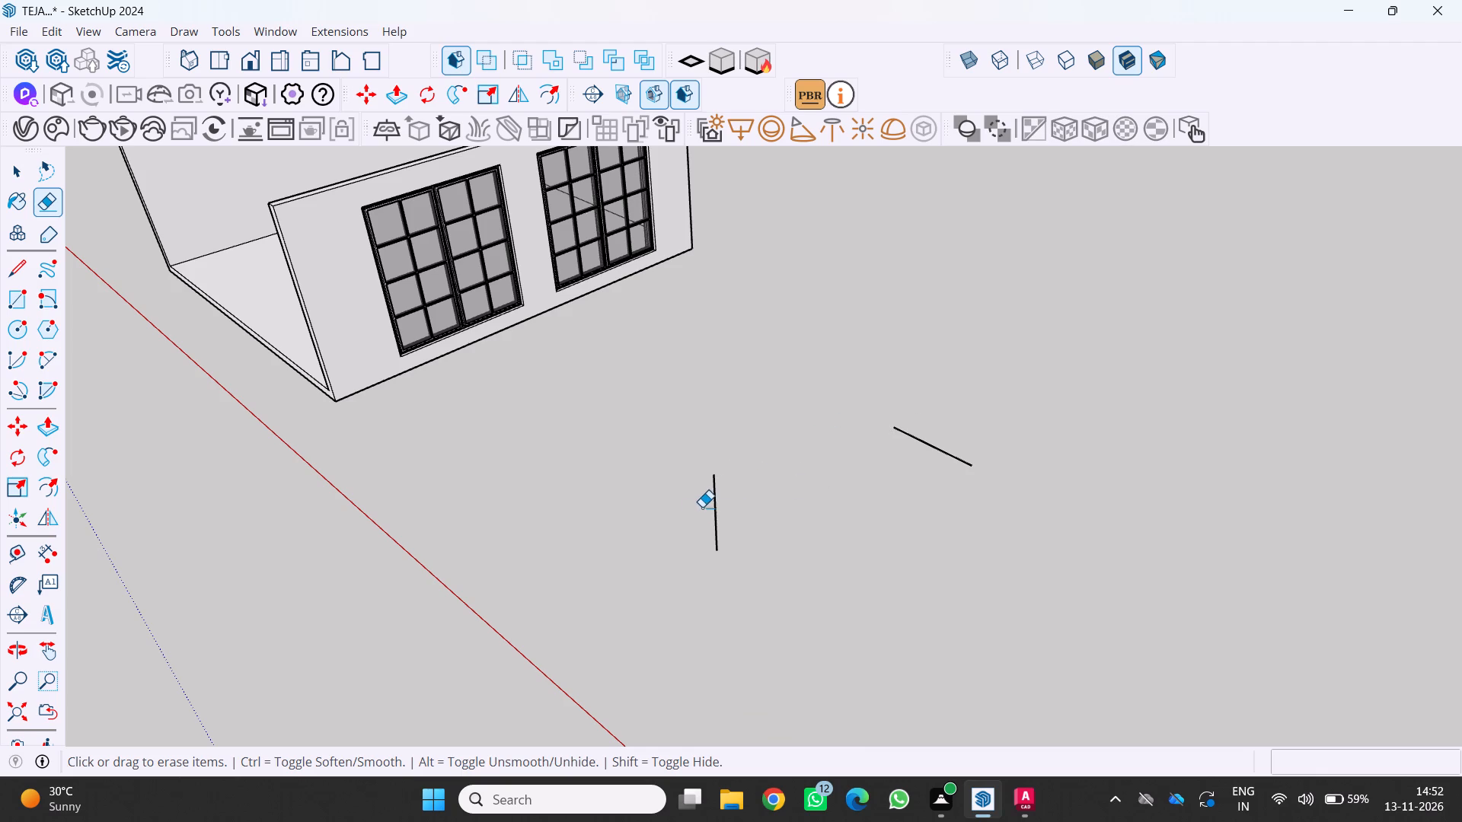
drag(705, 508, 729, 511)
drag(956, 446, 918, 470)
Examine the open-topped room and its two-window wall from different angles and distances.
scroll(710, 427, down, 3)
middle_drag(732, 448, 768, 446)
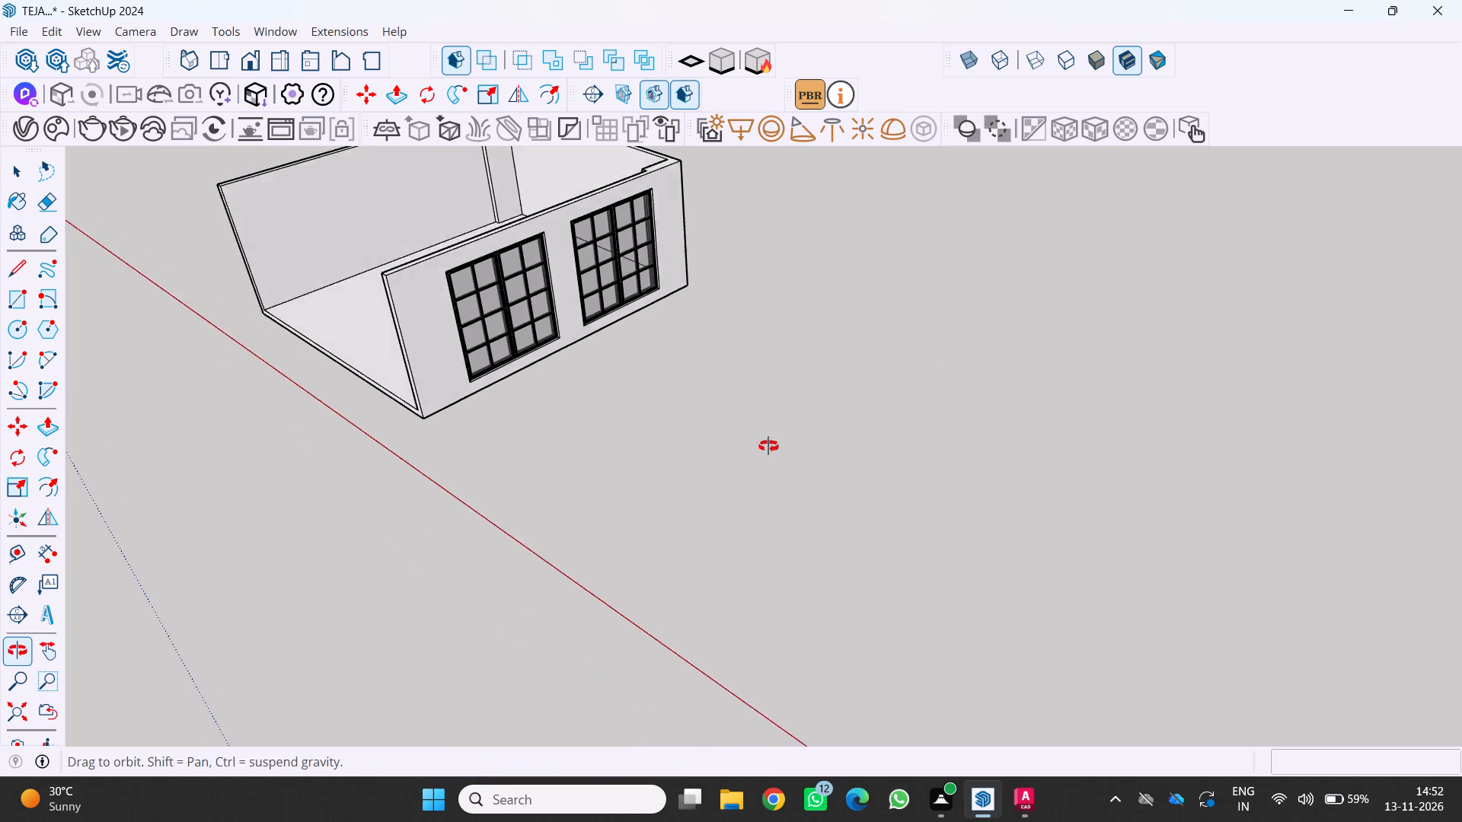
middle_drag(768, 446, 849, 437)
scroll(847, 436, down, 2)
middle_drag(880, 462, 828, 478)
scroll(811, 457, down, 1)
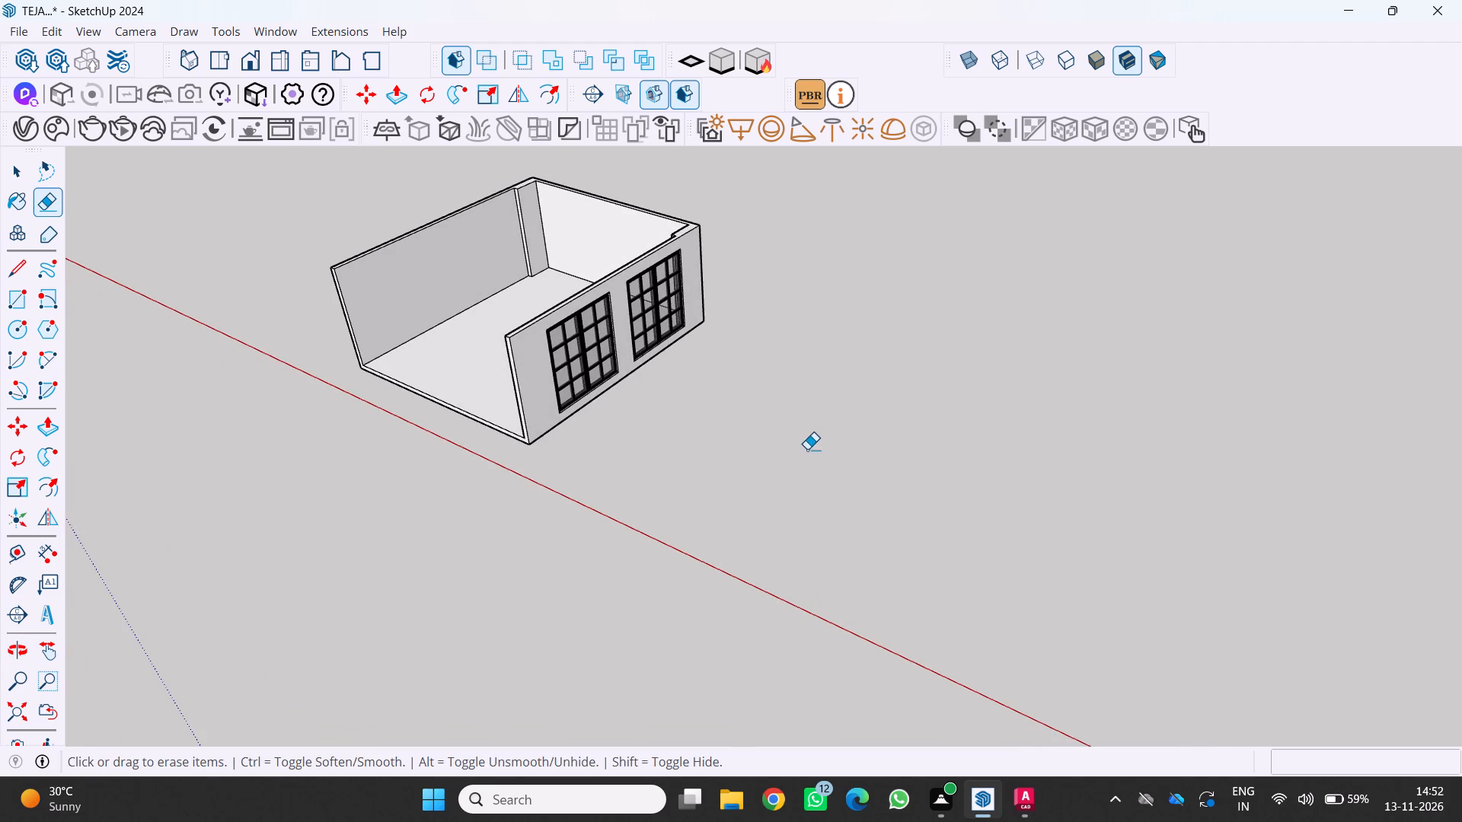
middle_drag(817, 444, 931, 432)
scroll(933, 432, down, 2)
middle_drag(860, 448, 681, 449)
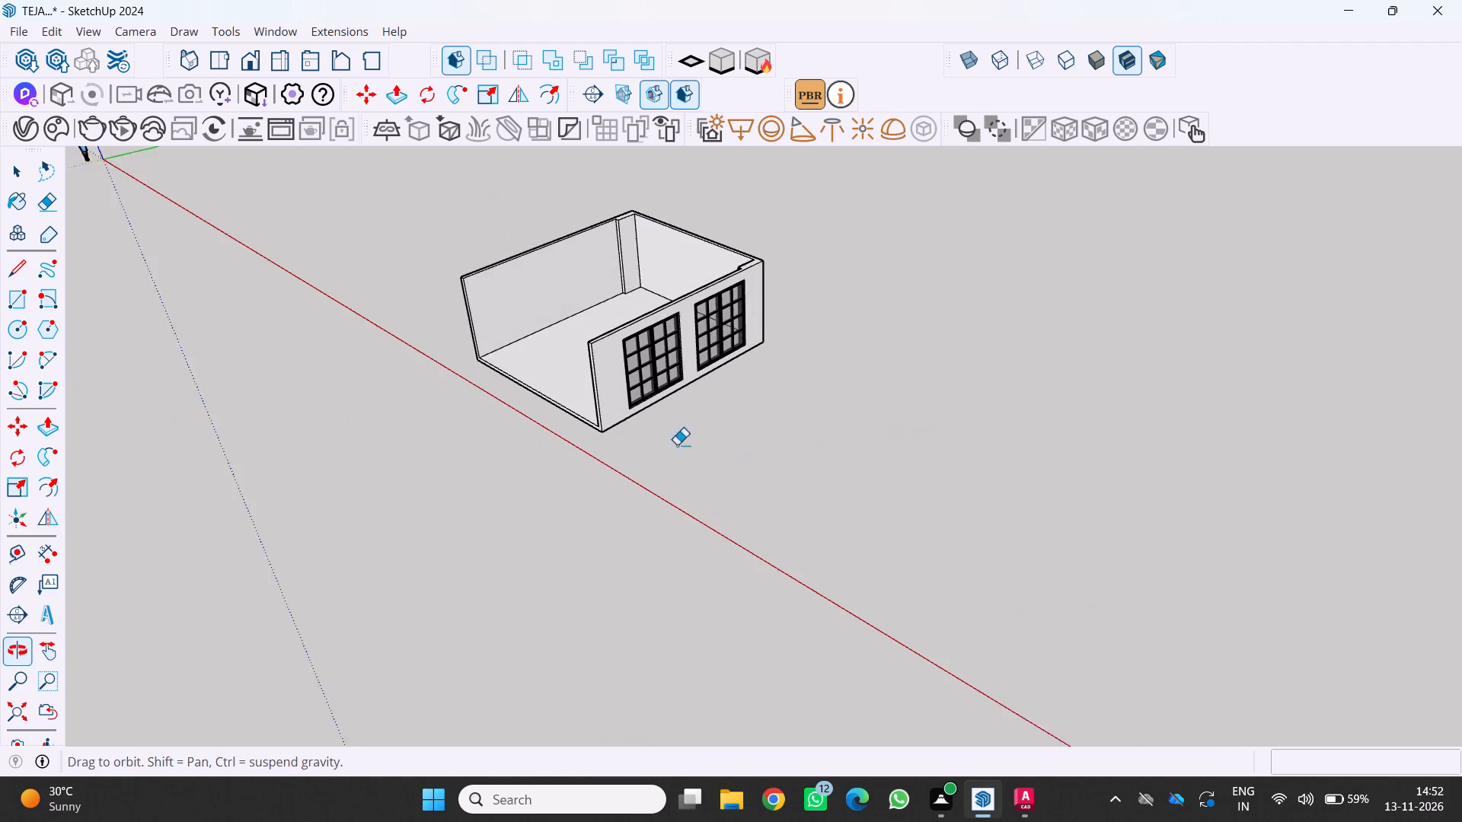
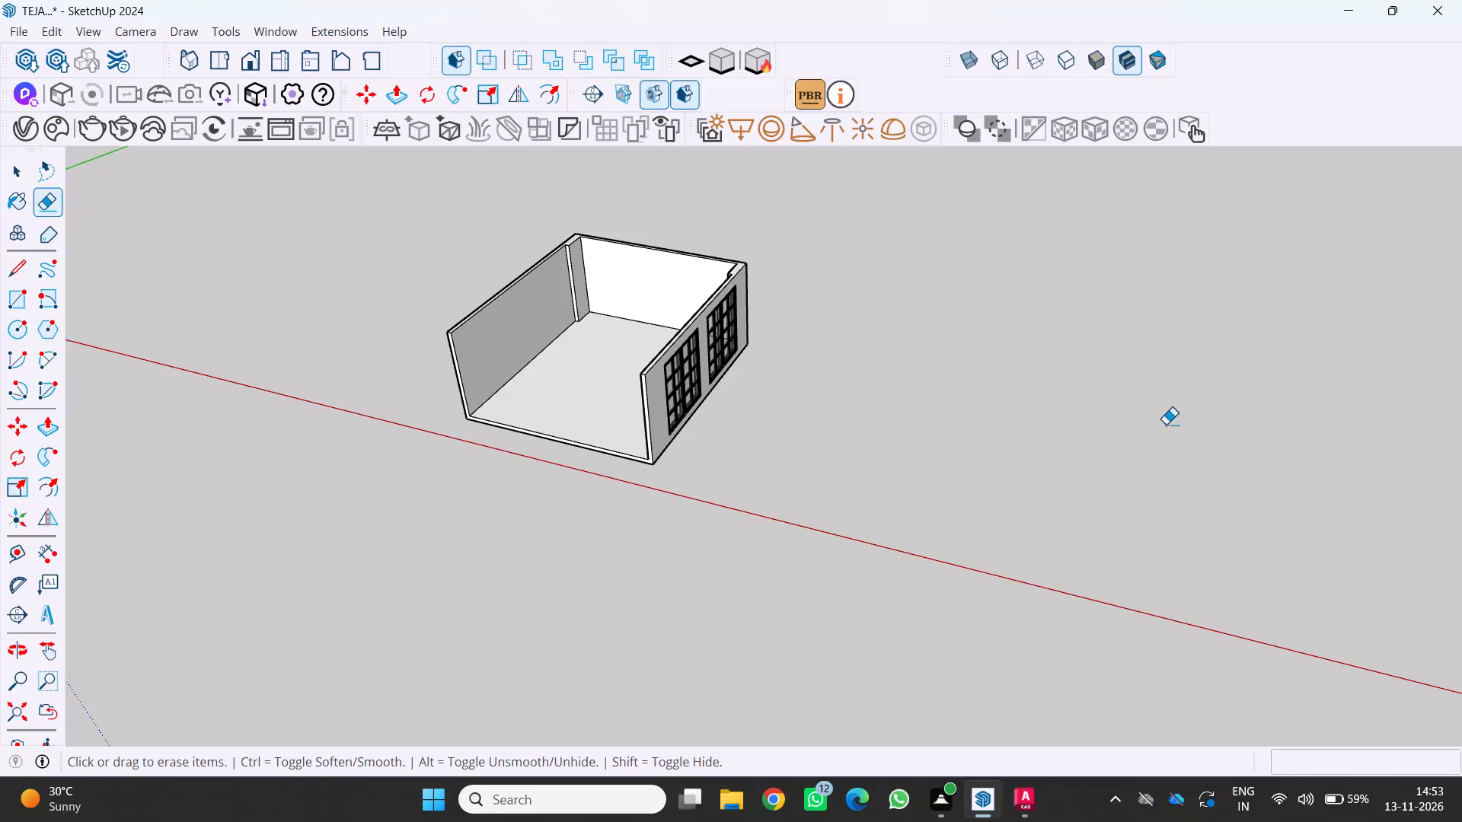
Examine the open-topped room from its open front, the two-window wall and the opposite wall at different angles and distances.
middle_drag(1194, 507, 1427, 505)
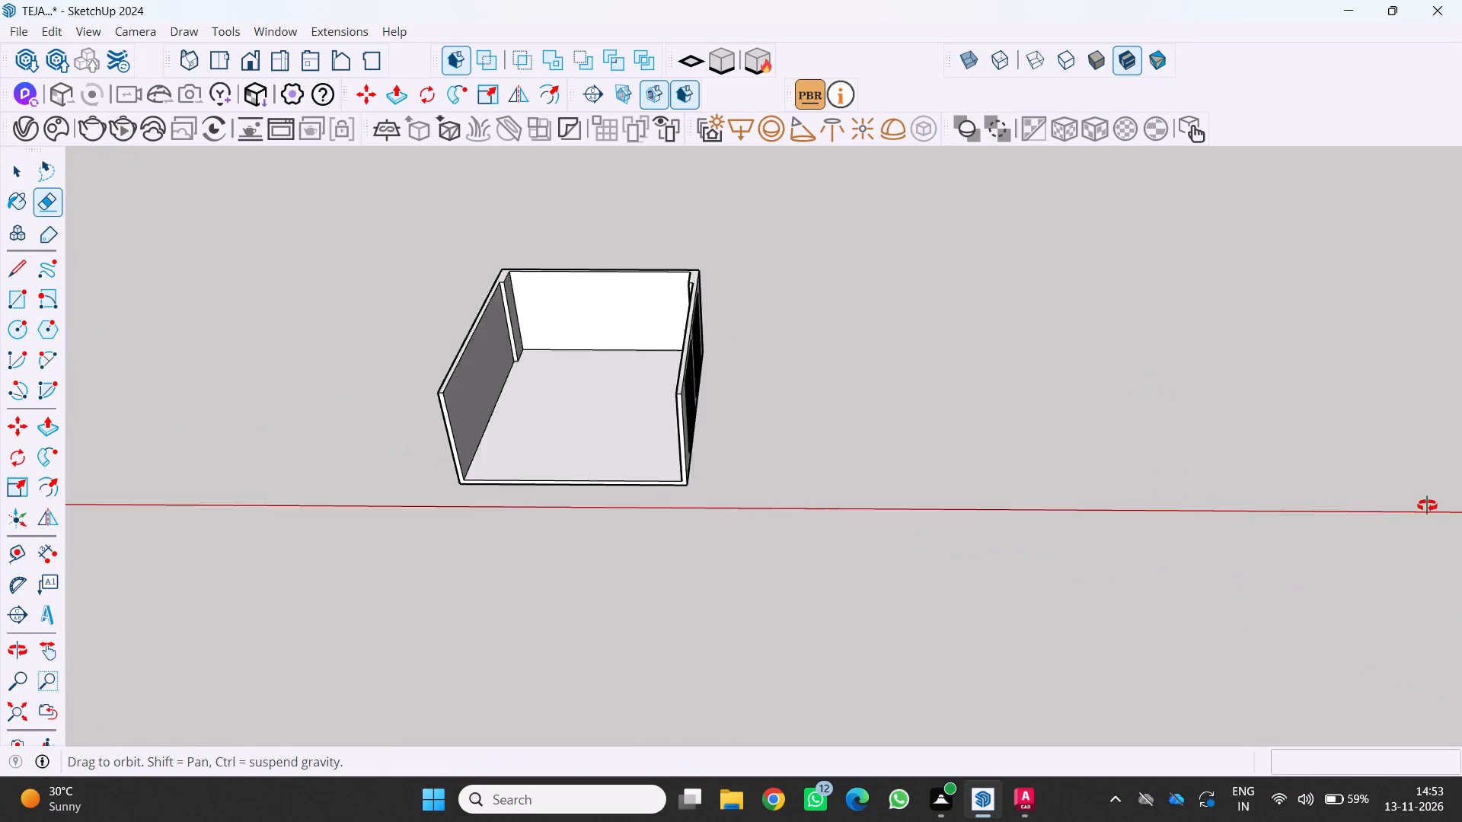
middle_drag(1427, 505, 1437, 502)
scroll(632, 572, up, 1)
middle_drag(685, 488, 867, 399)
scroll(851, 417, up, 1)
scroll(708, 475, up, 3)
middle_drag(698, 465, 646, 488)
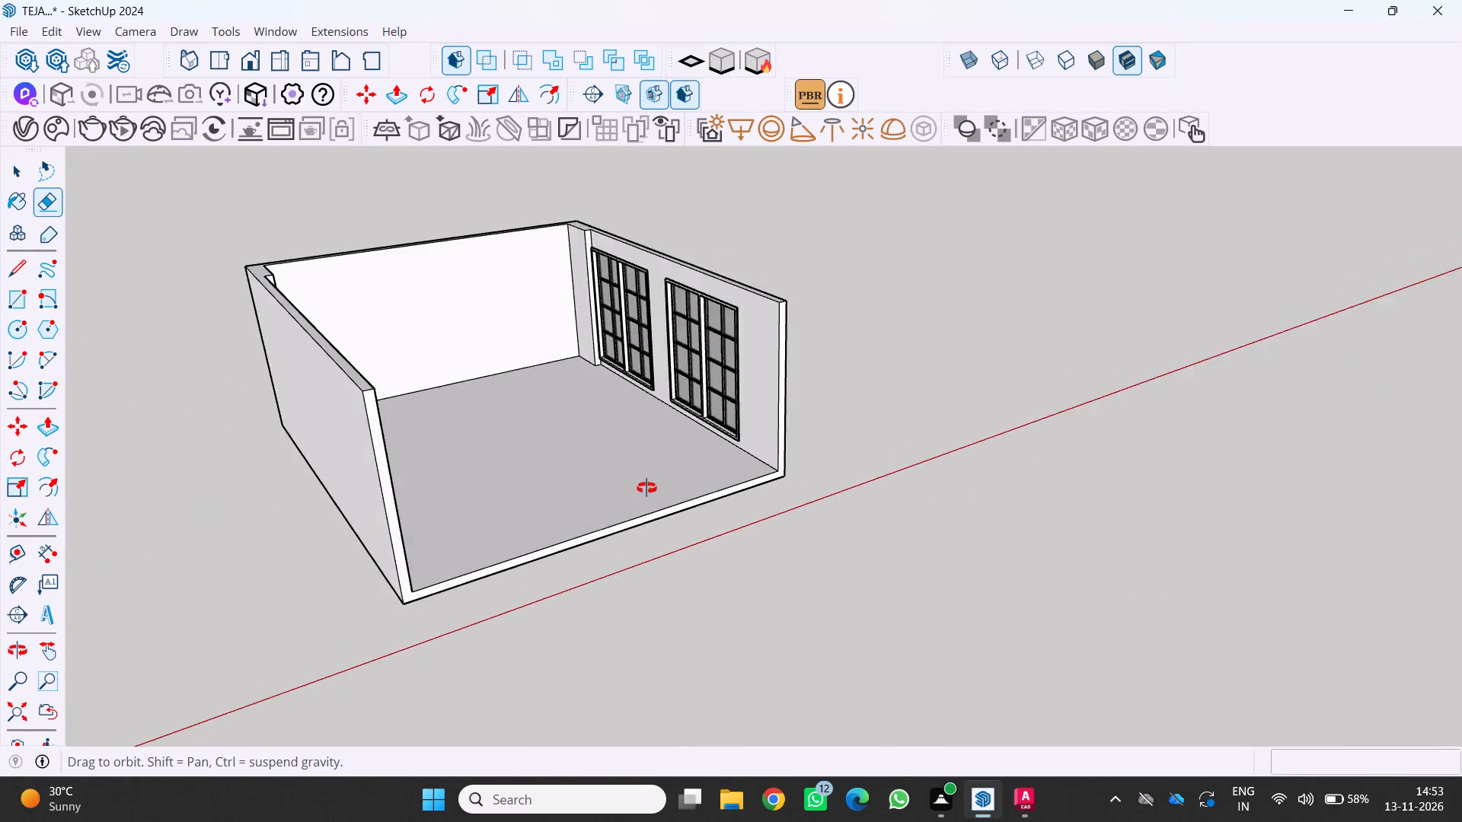
middle_drag(646, 488, 431, 514)
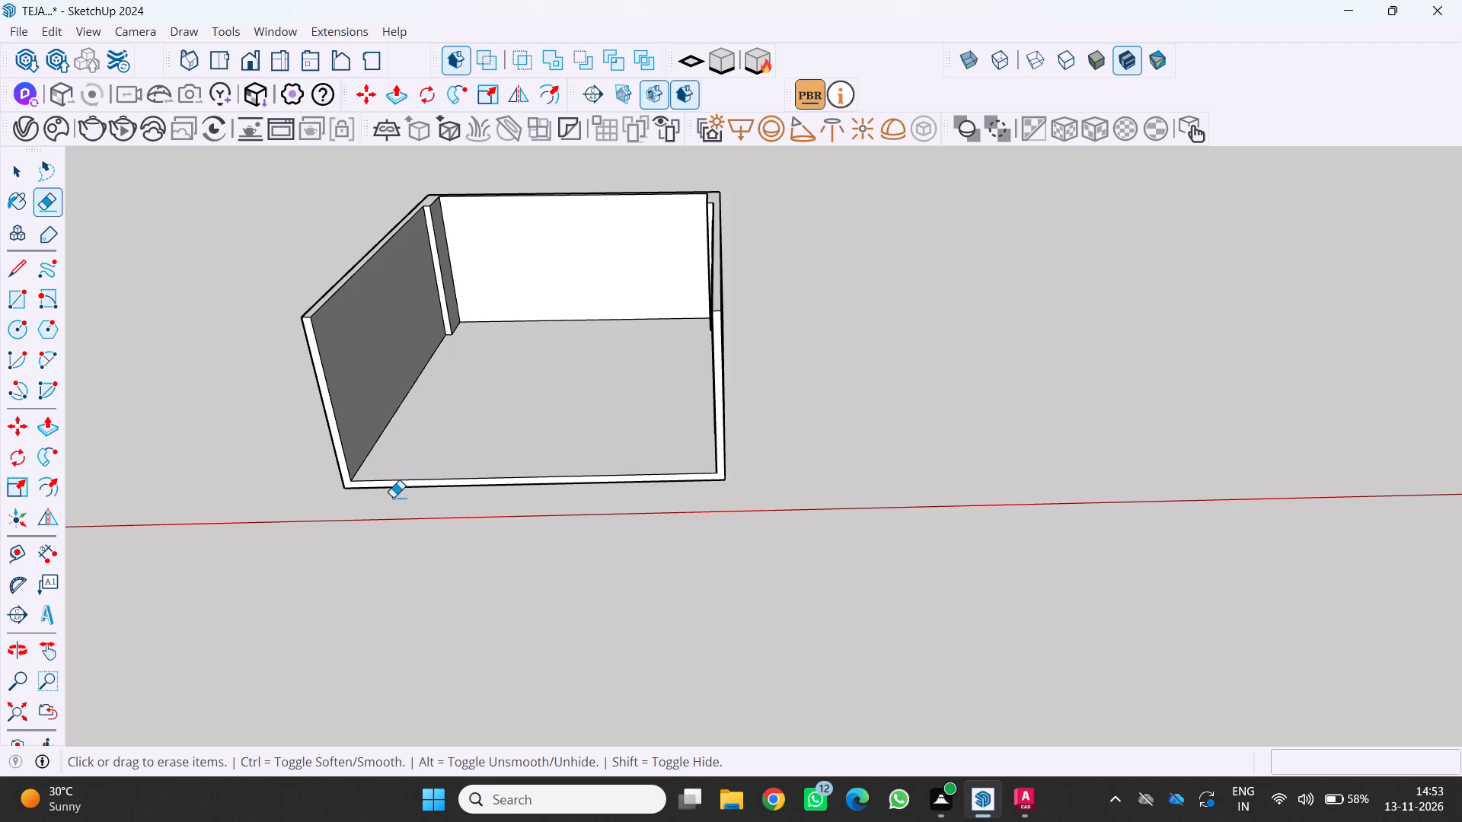
middle_drag(393, 497, 289, 526)
middle_drag(302, 518, 15, 516)
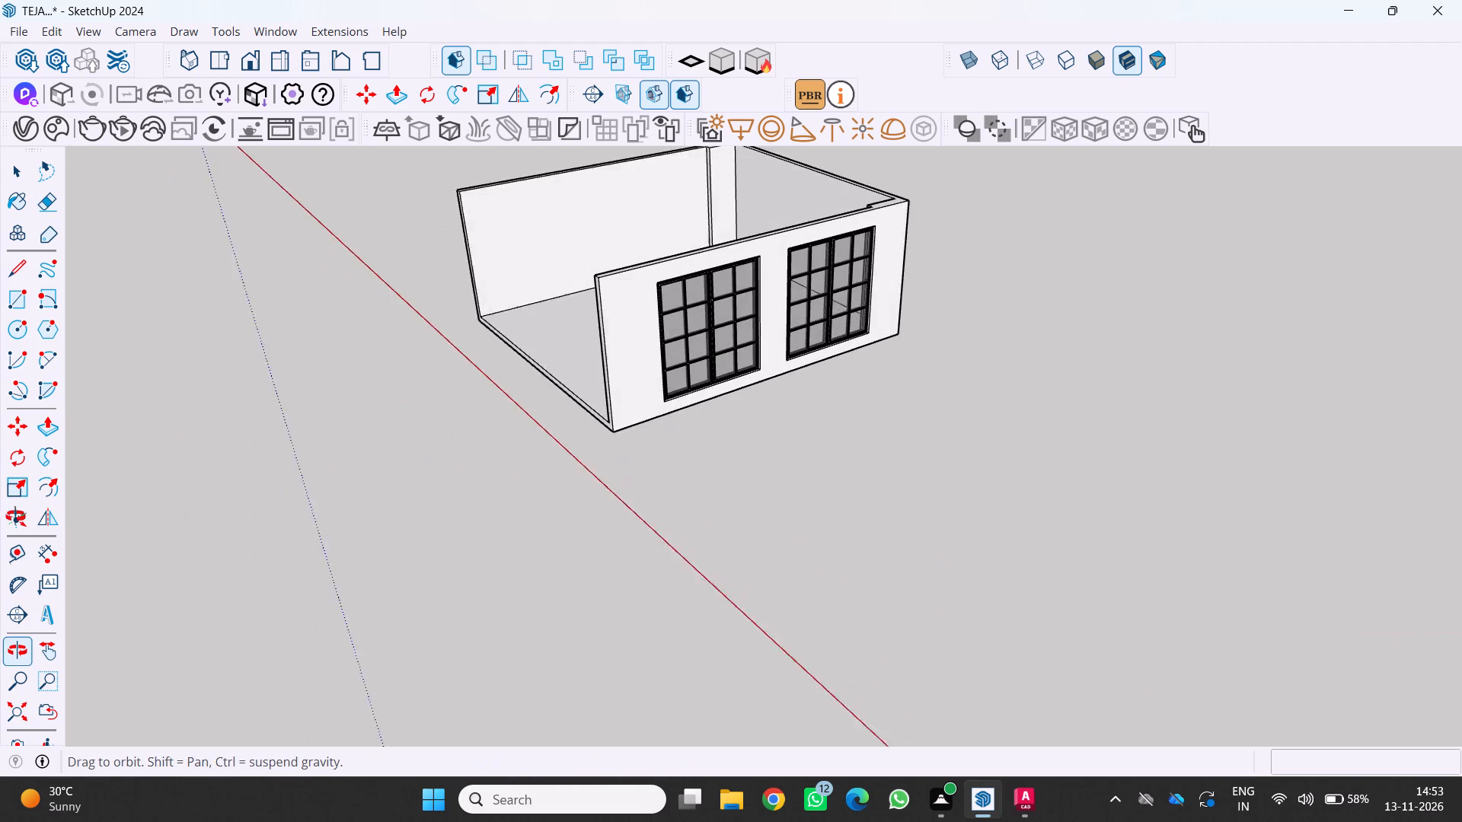
middle_drag(15, 516, 11, 528)
scroll(18, 534, down, 4)
scroll(305, 410, down, 2)
middle_drag(296, 430, 554, 470)
middle_click(557, 470)
middle_click(562, 470)
middle_click(564, 471)
middle_click(567, 472)
middle_click(576, 476)
middle_click(595, 479)
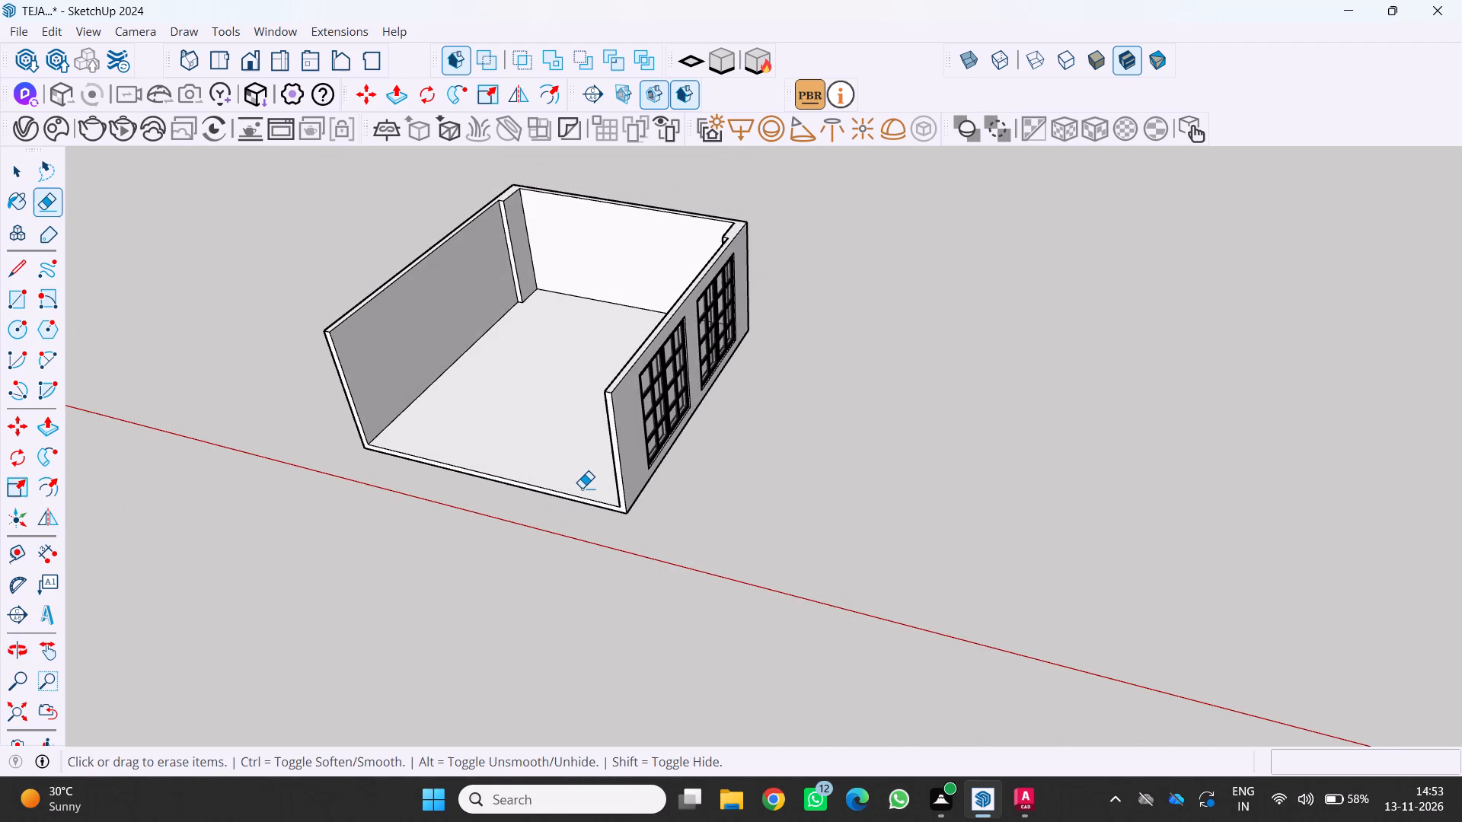
scroll(612, 434, up, 1)
middle_drag(711, 414, 1068, 372)
scroll(579, 520, up, 2)
middle_drag(599, 505, 921, 295)
middle_drag(753, 384, 314, 498)
middle_drag(491, 490, 302, 518)
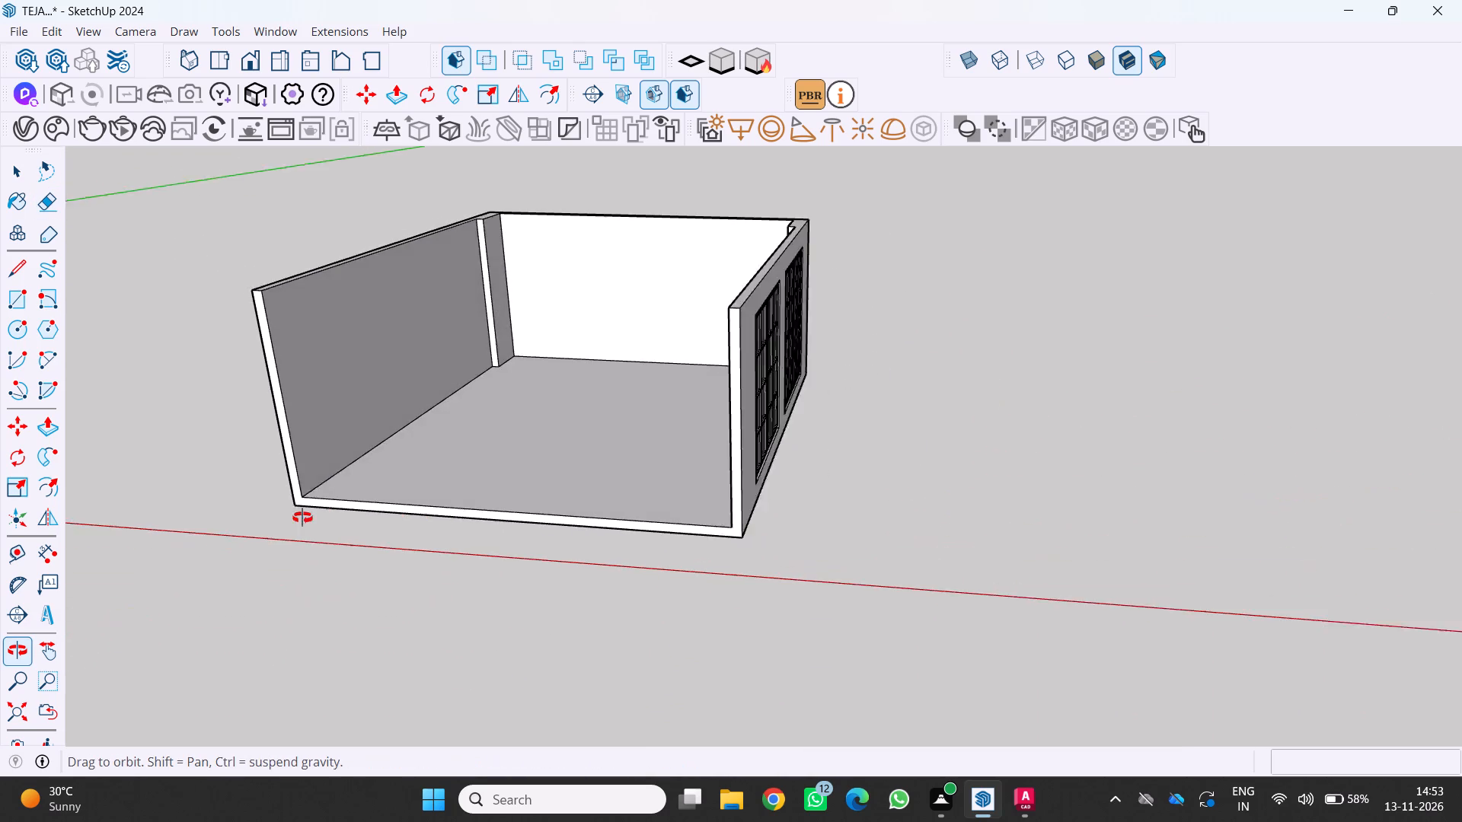
middle_drag(302, 518, 299, 515)
scroll(346, 481, down, 1)
middle_drag(351, 487, 160, 448)
middle_click(160, 448)
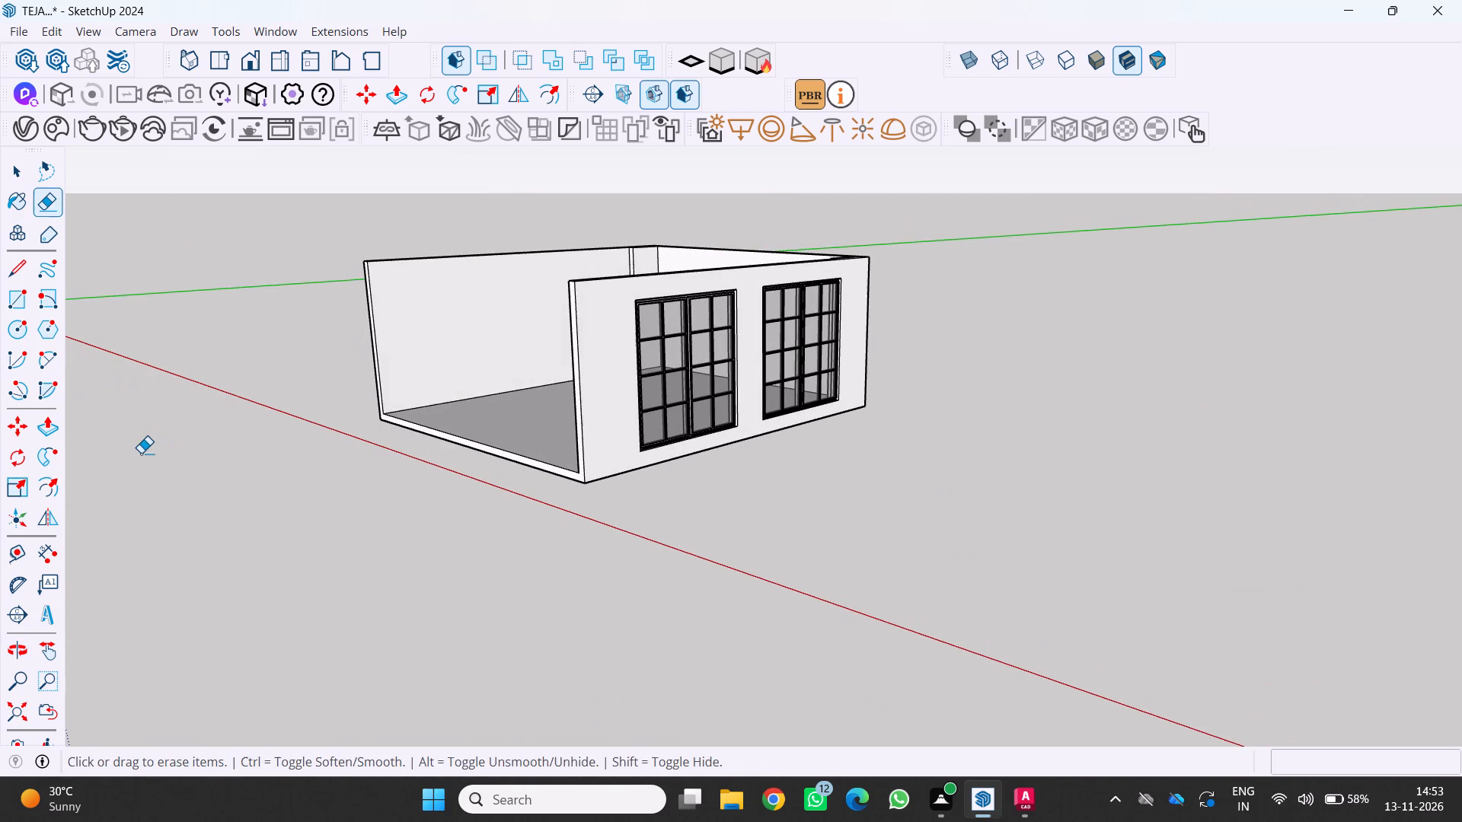
middle_drag(249, 562, 521, 543)
scroll(602, 512, up, 1)
middle_drag(602, 512, 731, 599)
scroll(731, 599, down, 4)
scroll(686, 600, up, 1)
middle_drag(685, 599, 551, 566)
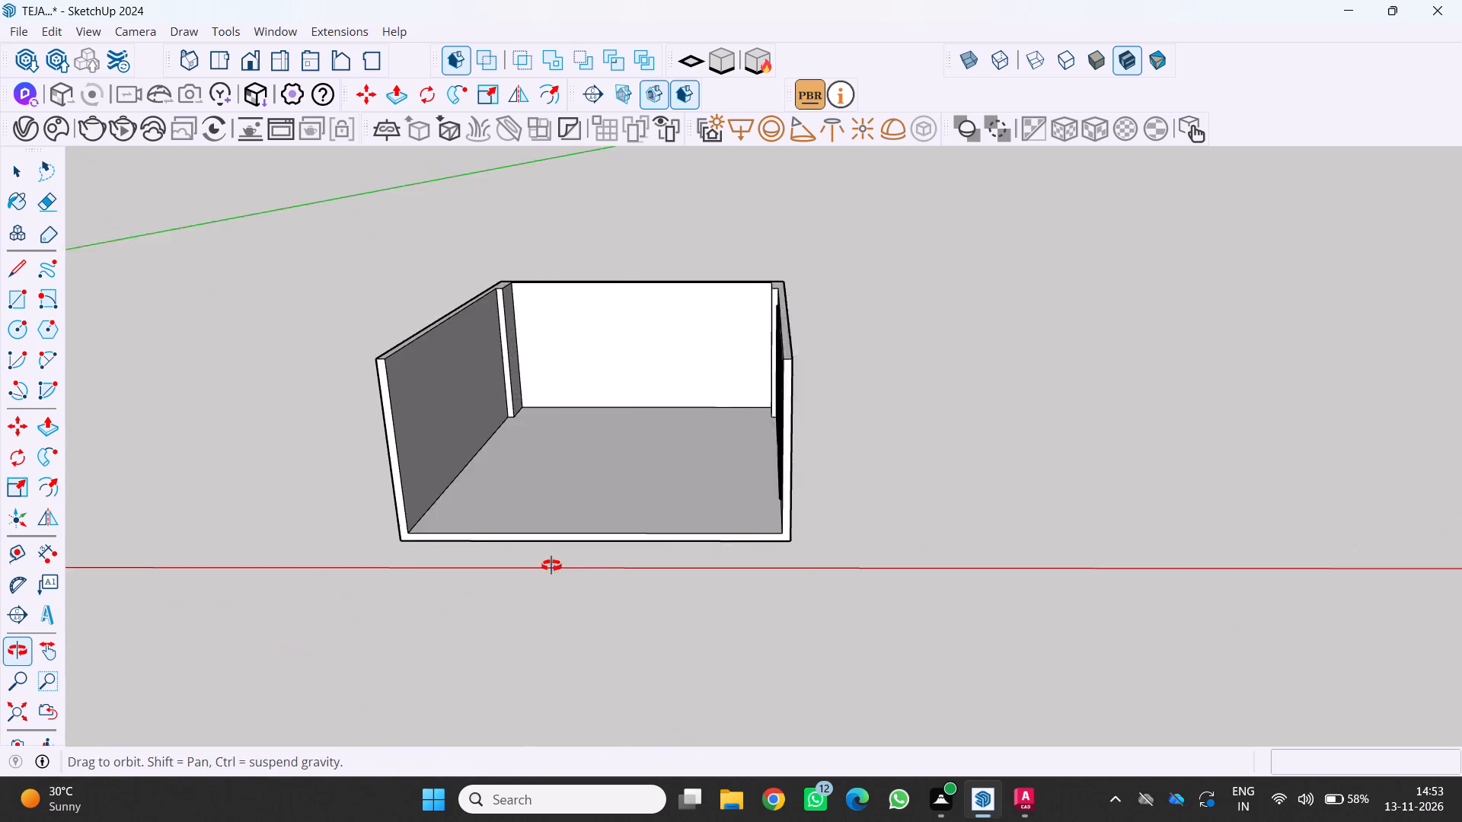
middle_drag(551, 566, 547, 566)
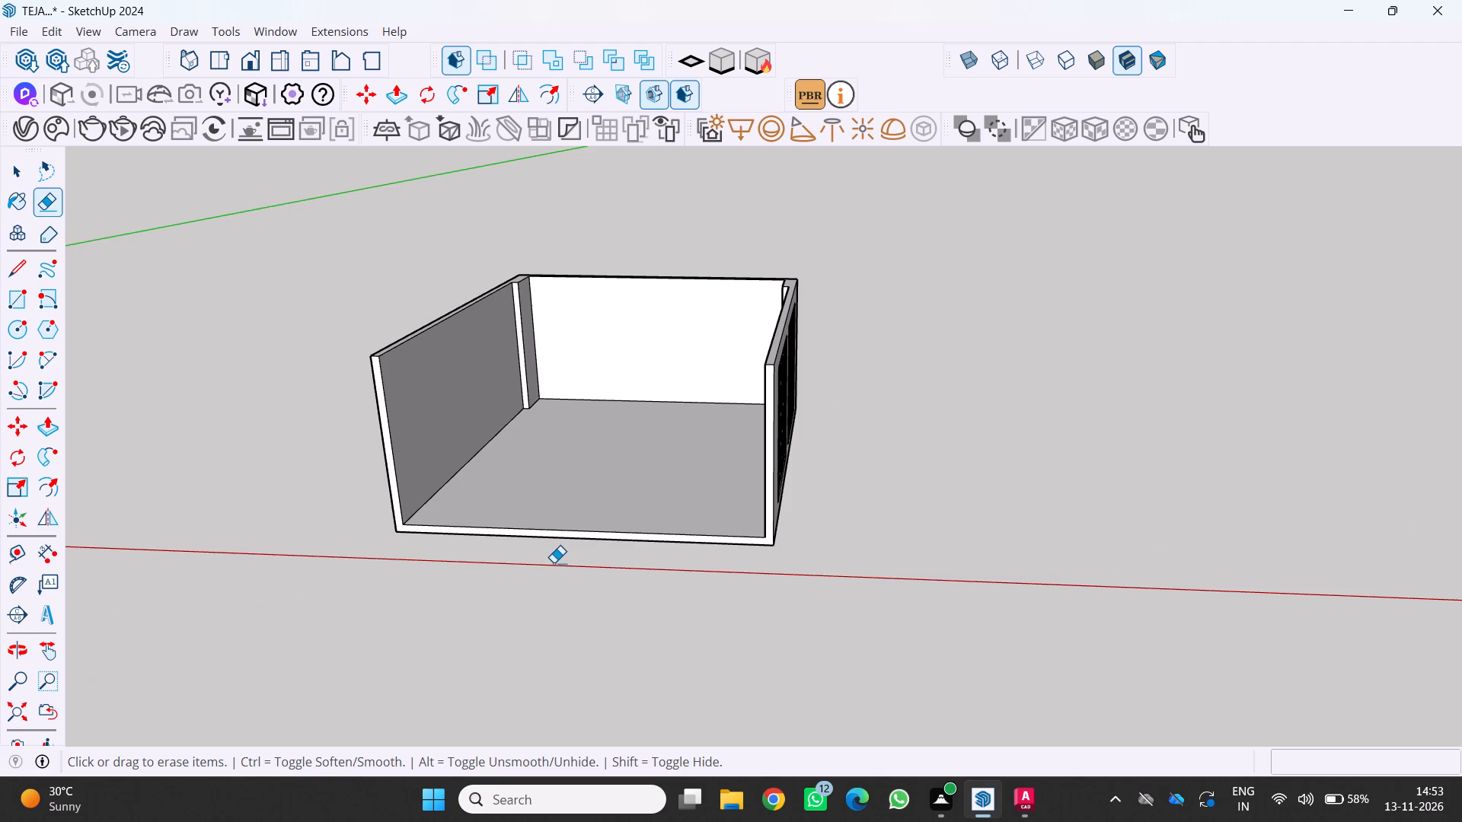
middle_drag(546, 562, 489, 597)
scroll(573, 527, up, 3)
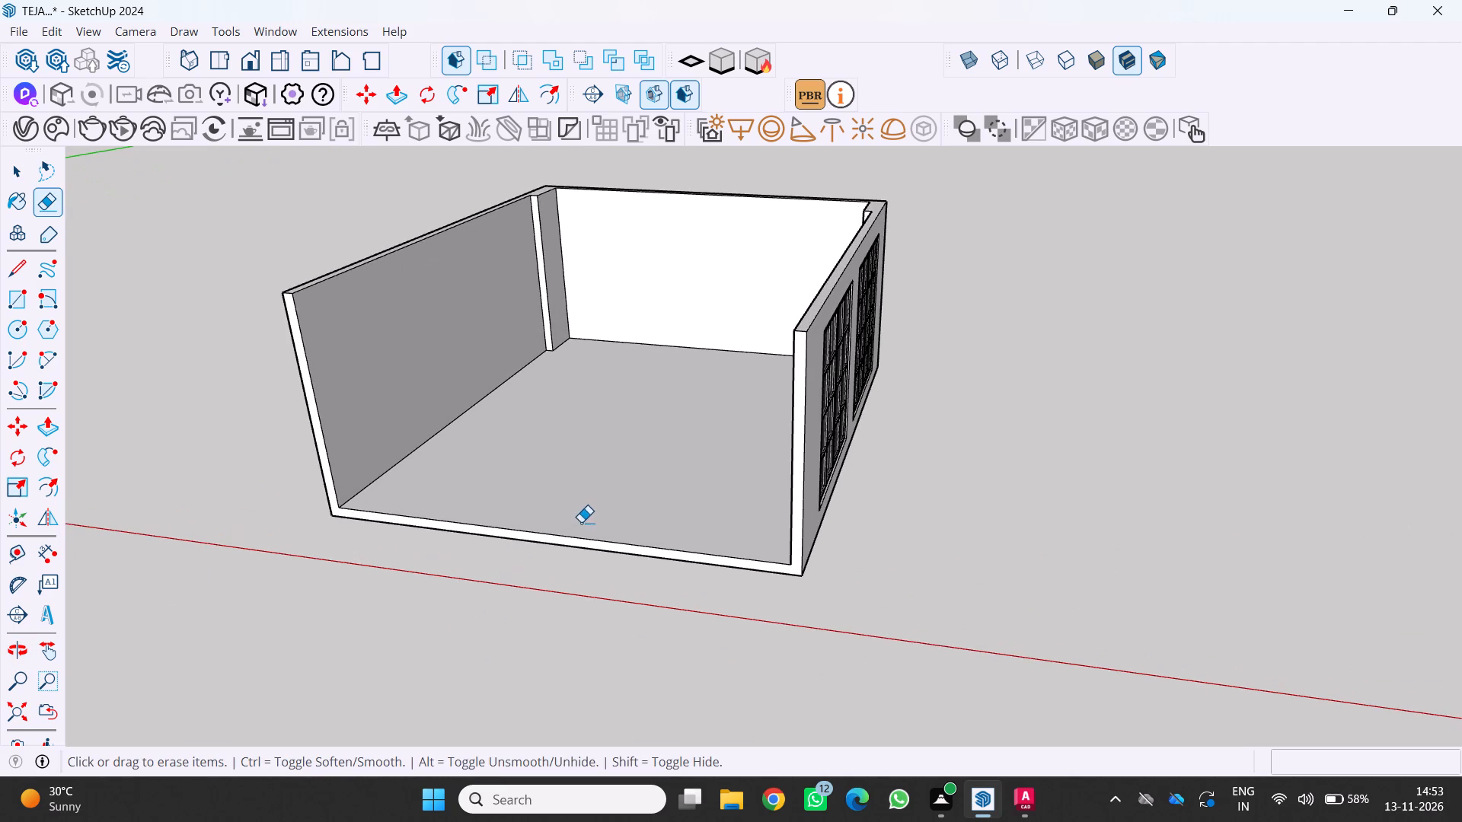
middle_drag(579, 519, 453, 513)
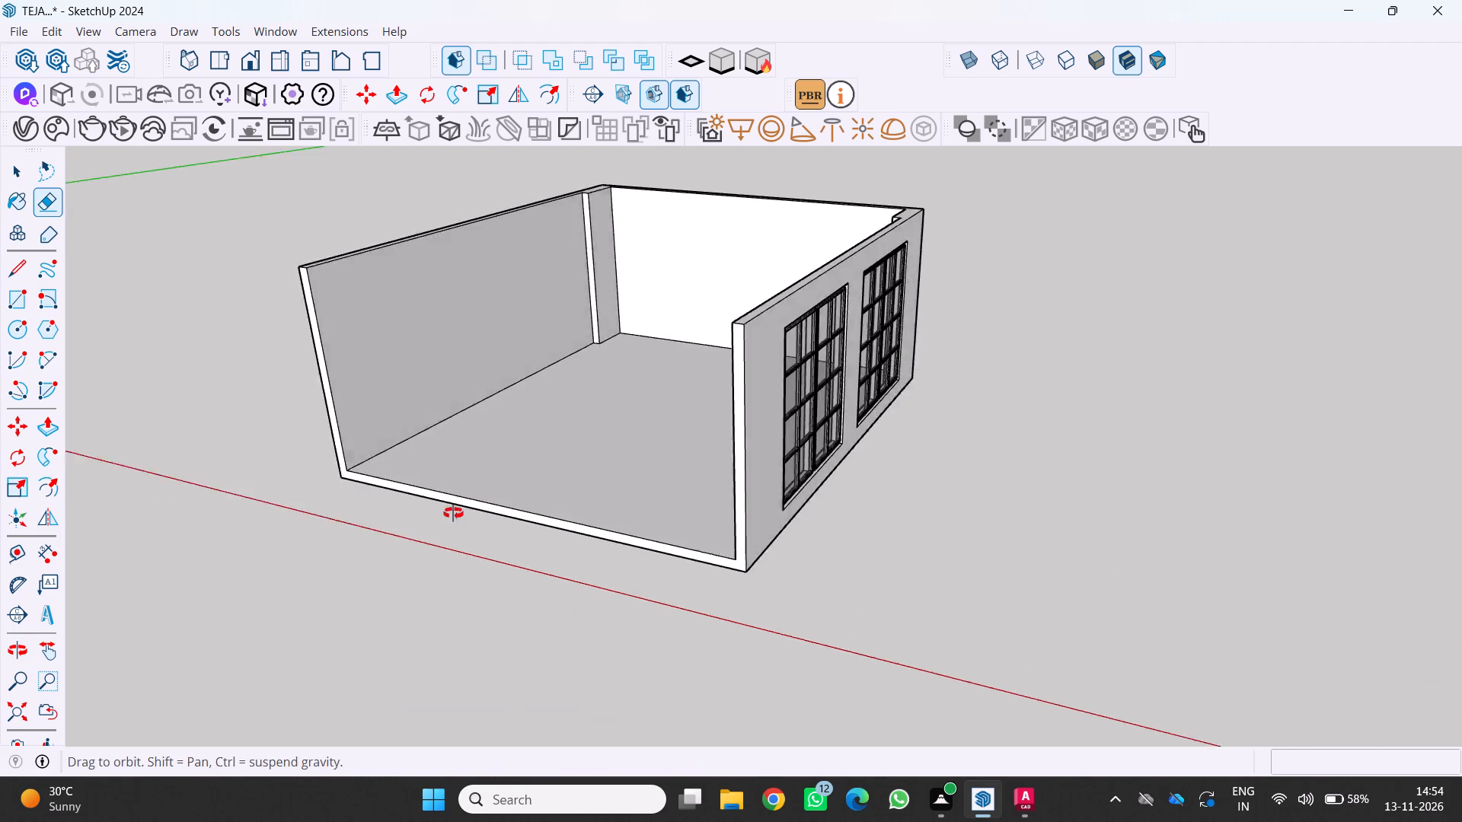
middle_drag(453, 513, 420, 512)
middle_drag(441, 566, 371, 583)
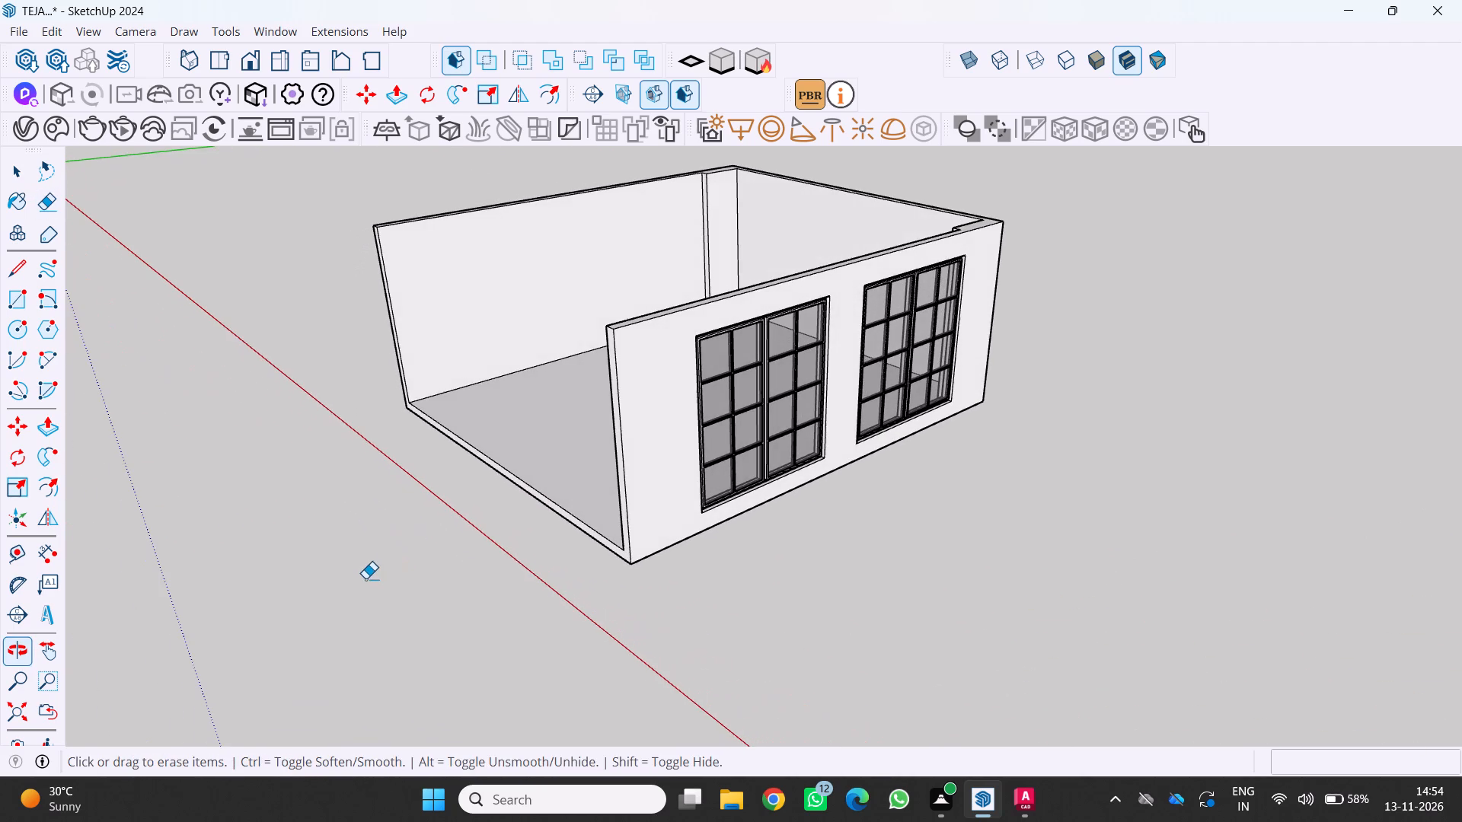
middle_drag(478, 554, 642, 538)
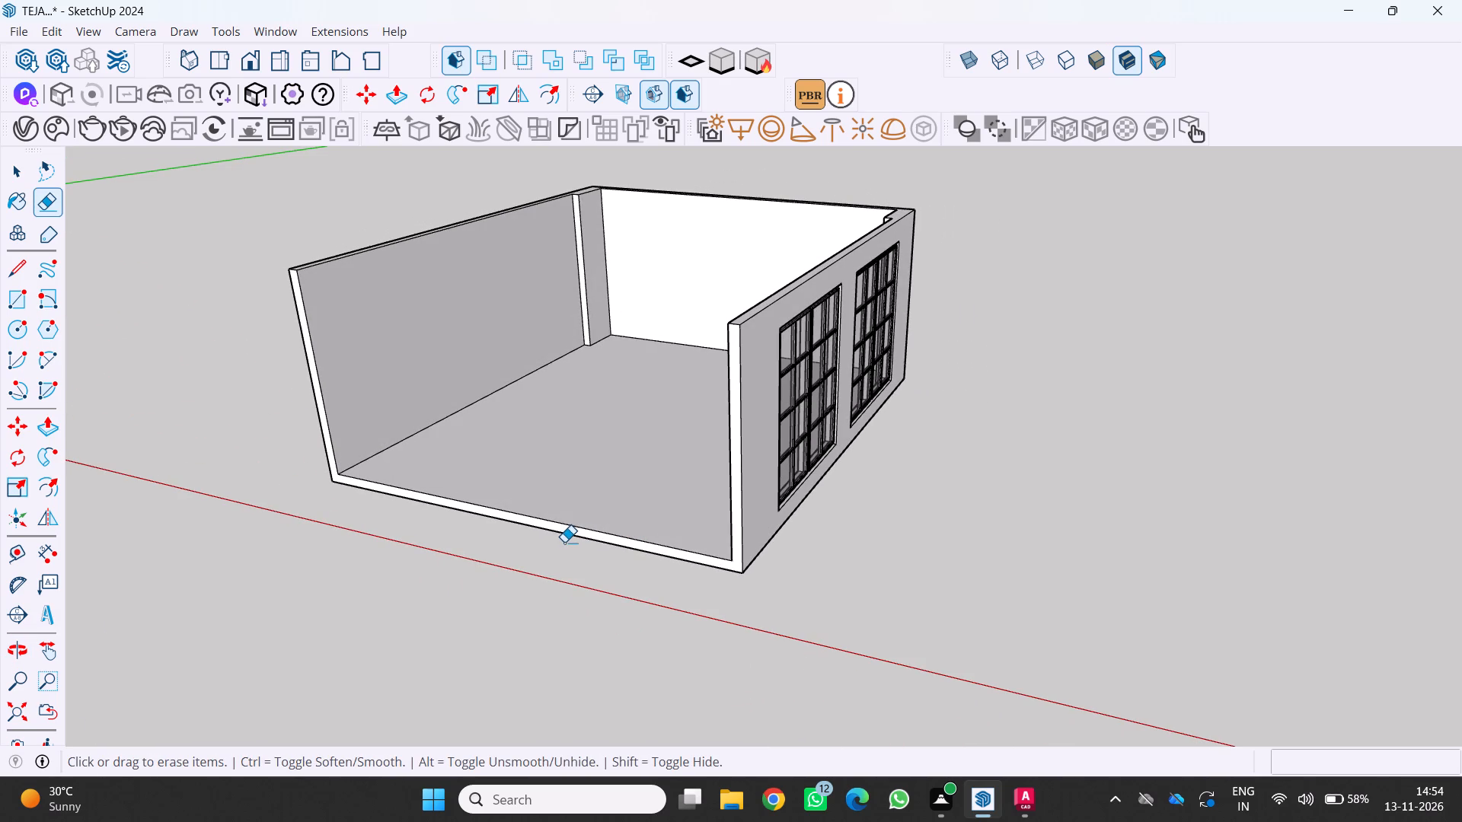
scroll(584, 594, up, 2)
middle_drag(599, 594, 803, 596)
scroll(709, 514, down, 3)
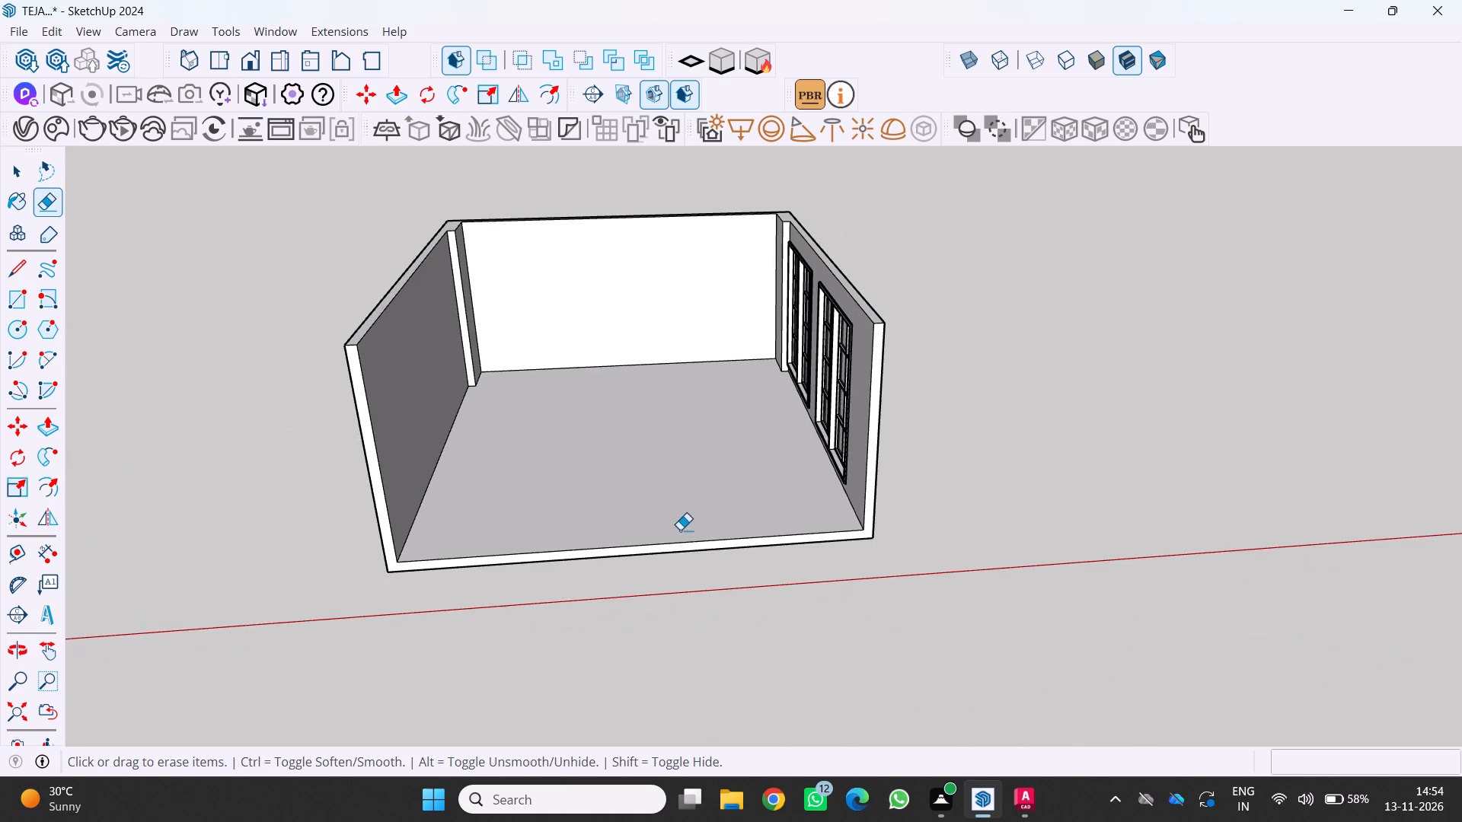
middle_drag(668, 533, 664, 711)
scroll(653, 705, down, 3)
middle_drag(626, 664, 516, 558)
scroll(520, 559, up, 1)
middle_click(516, 558)
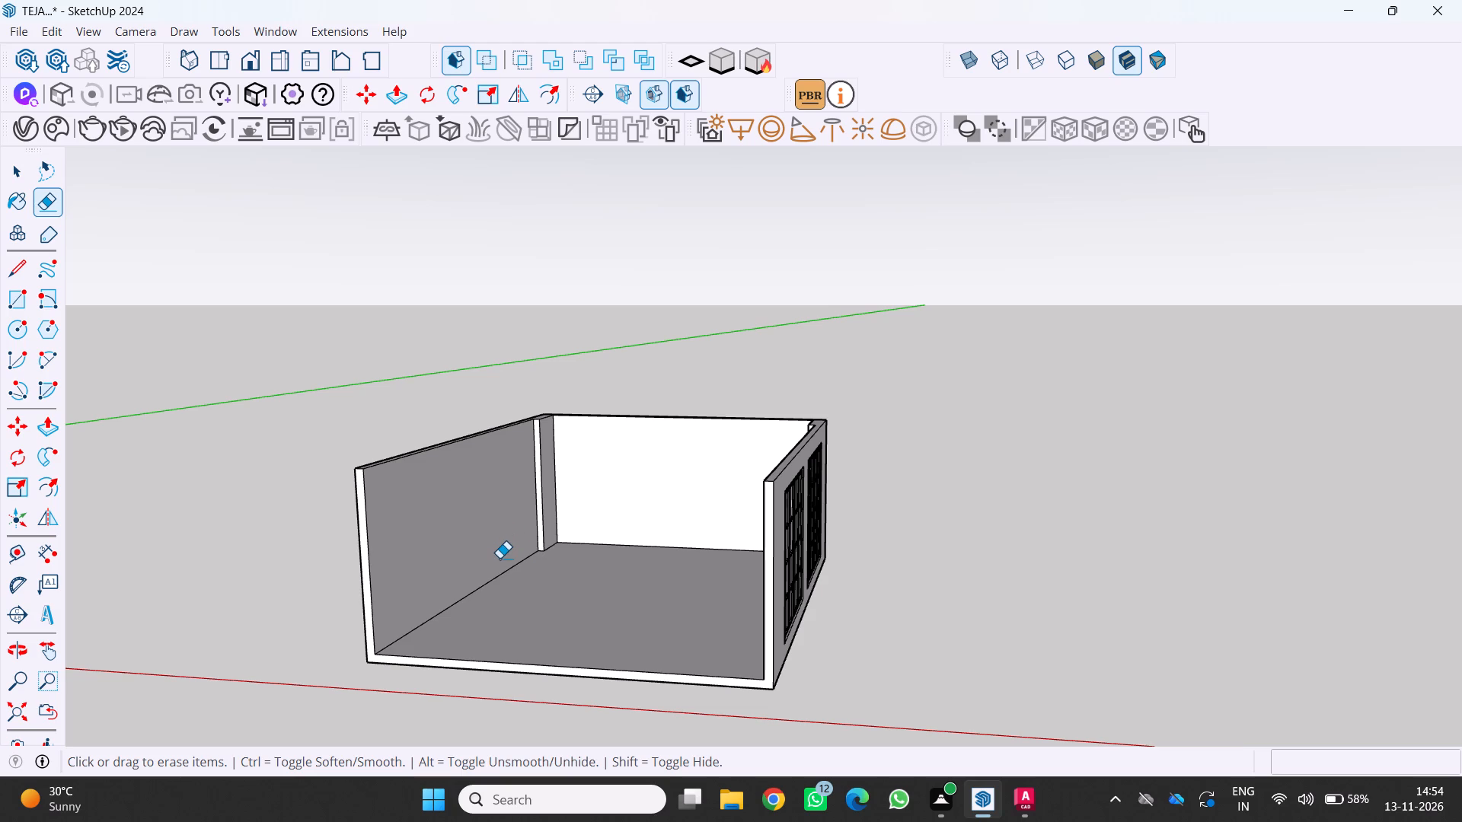
scroll(502, 570, down, 2)
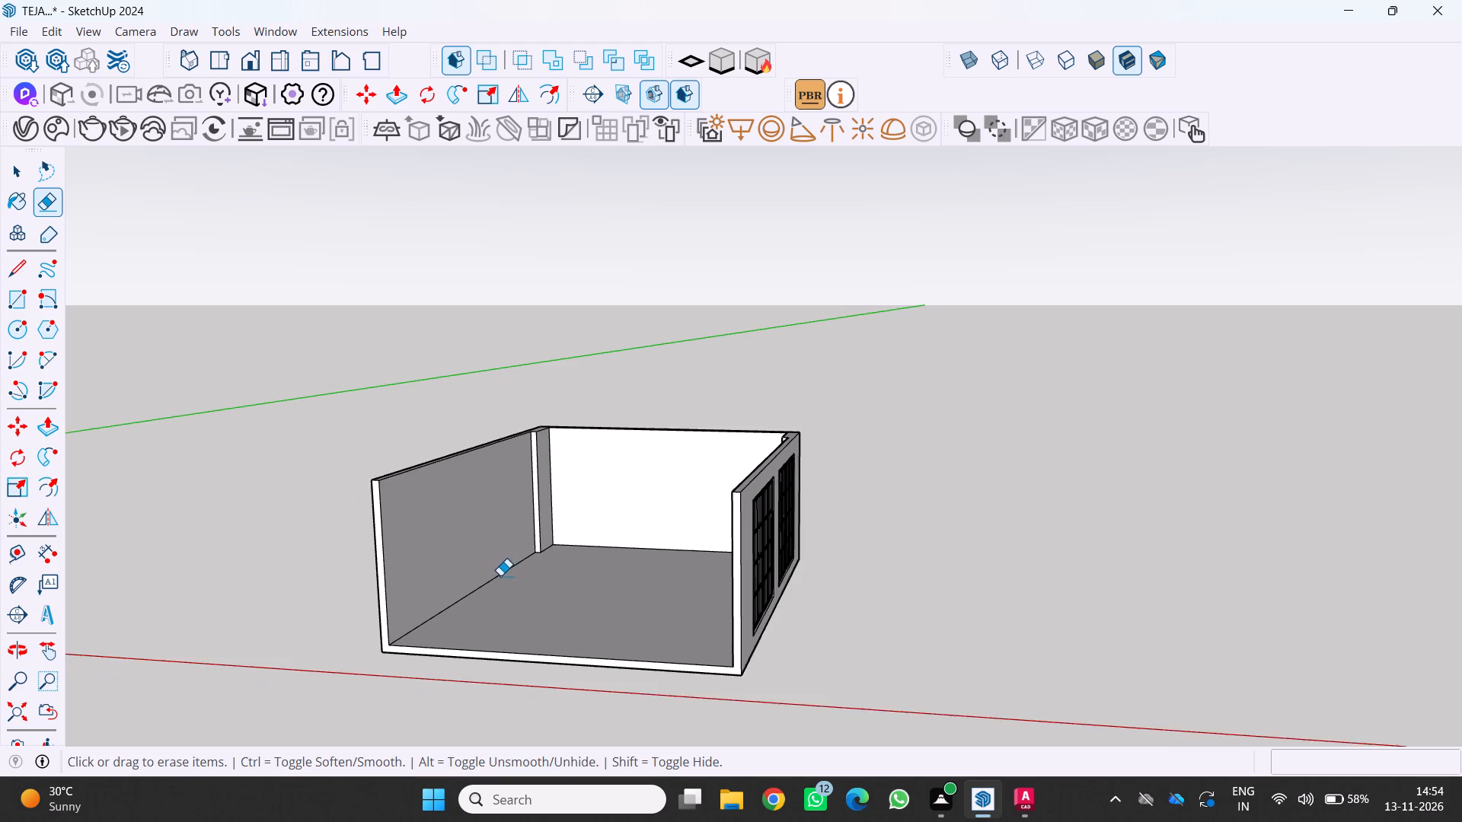
middle_drag(500, 575, 410, 600)
middle_click(410, 600)
Inspect the room's interior up close, focusing on the white back wall, its corner columns and the adjoining windows.
scroll(410, 600, up, 1)
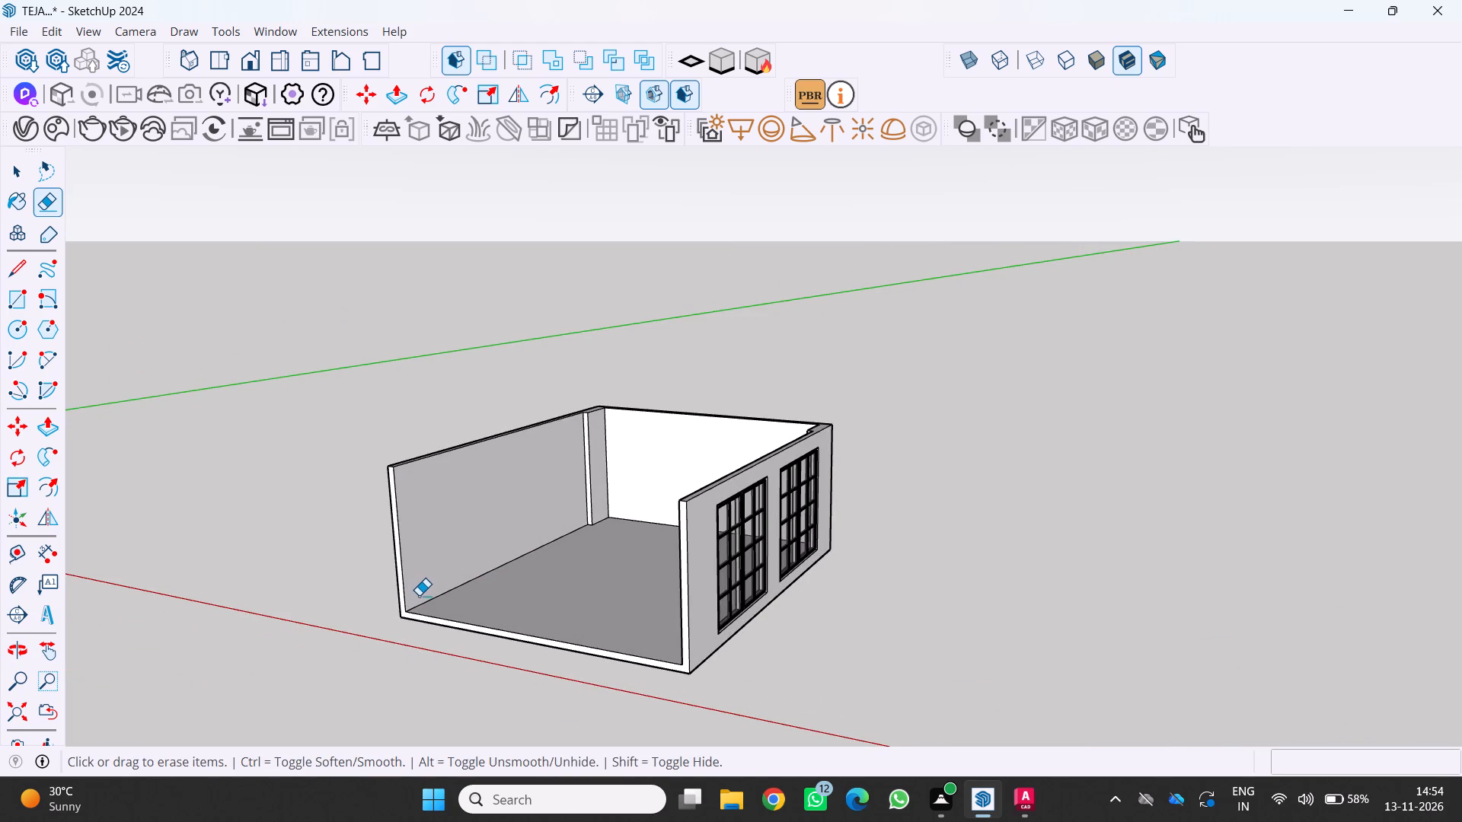
scroll(419, 594, up, 2)
middle_drag(423, 594, 424, 631)
scroll(645, 483, up, 2)
middle_drag(668, 472, 780, 454)
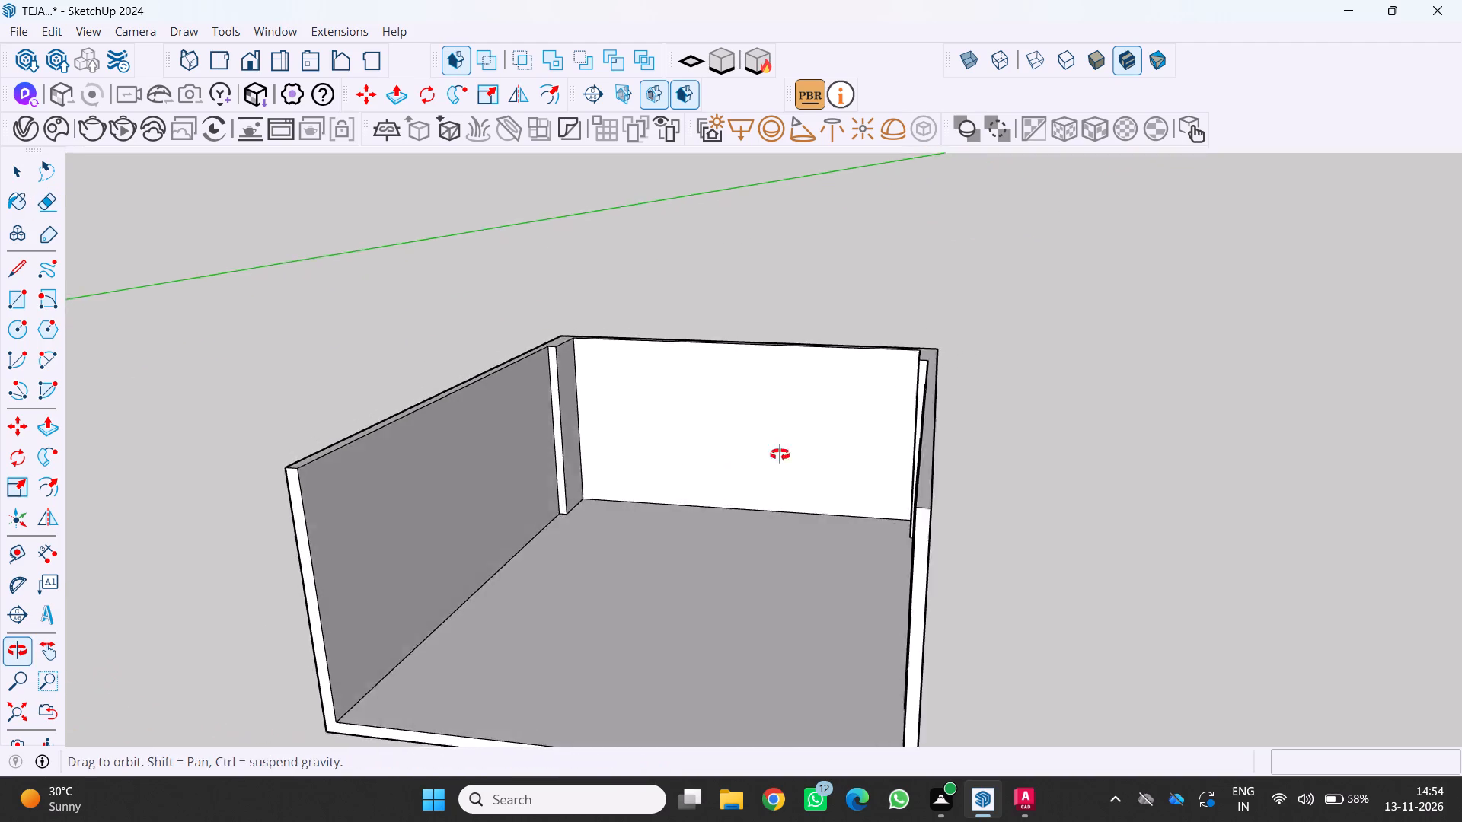
middle_drag(780, 454, 789, 448)
scroll(792, 444, up, 1)
scroll(670, 446, up, 3)
middle_drag(729, 355, 747, 299)
scroll(736, 349, up, 2)
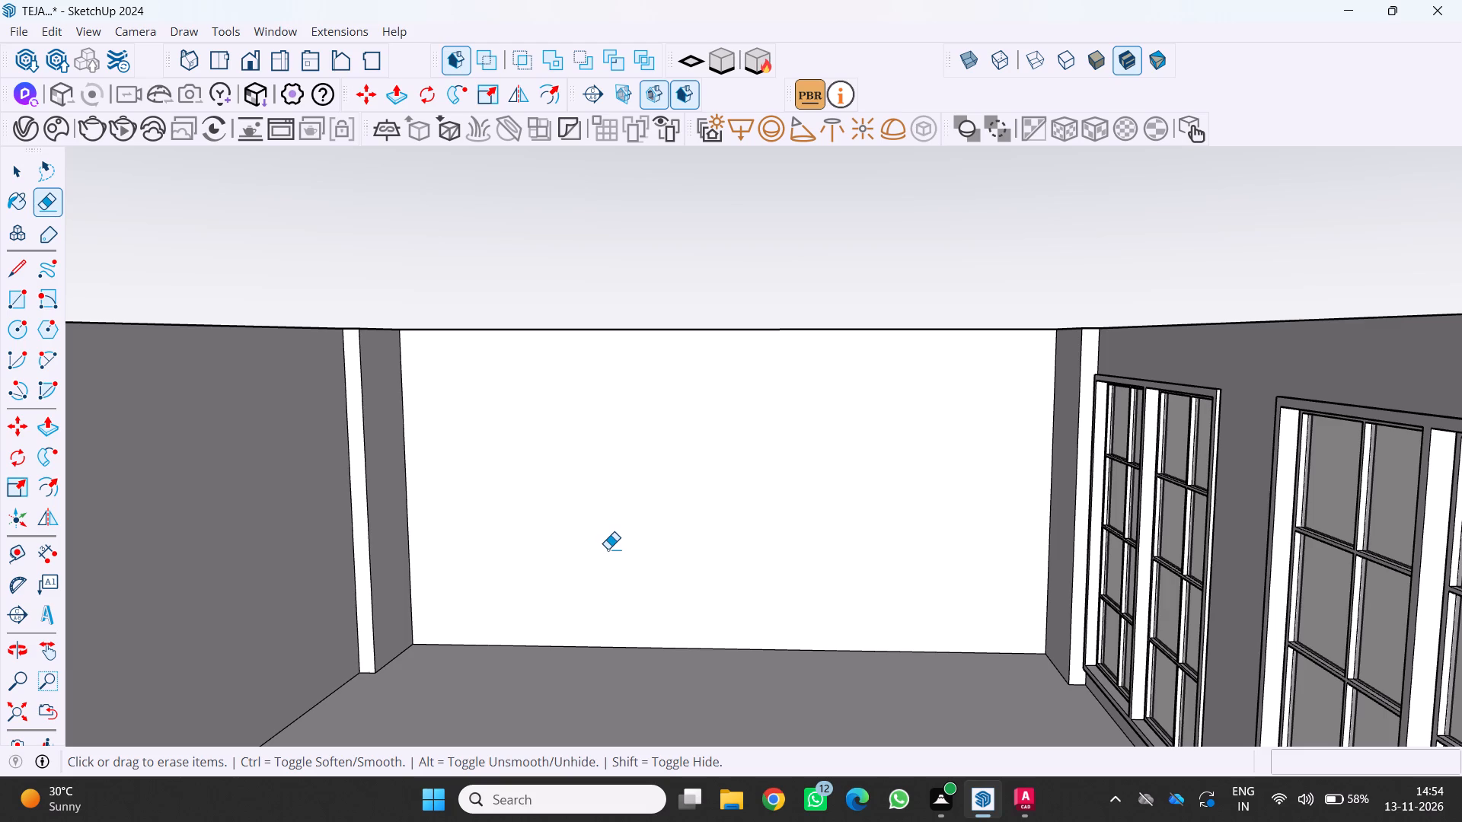
middle_drag(614, 558, 598, 569)
scroll(598, 572, up, 1)
scroll(625, 507, down, 2)
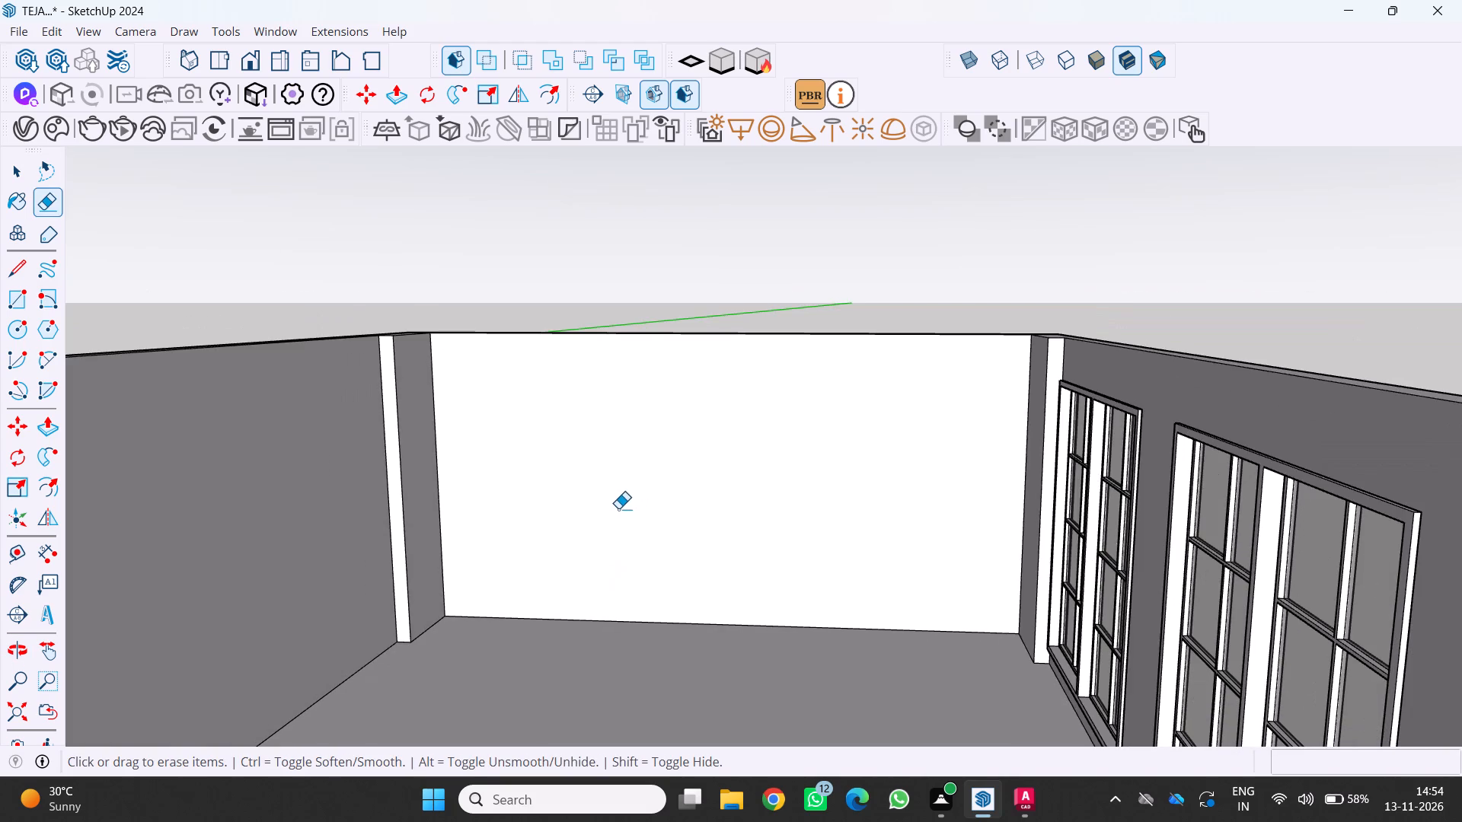
middle_drag(618, 509, 569, 523)
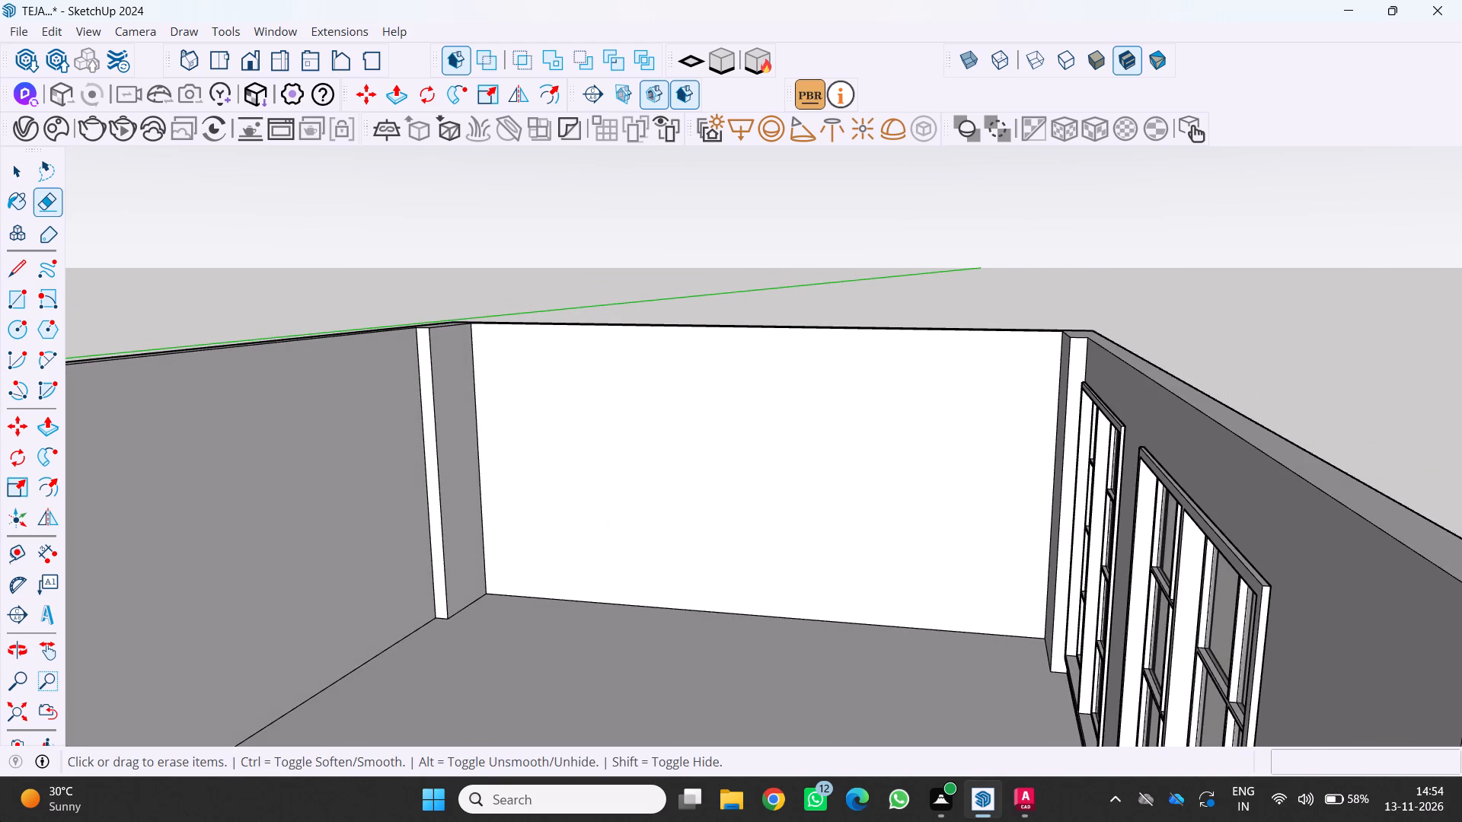
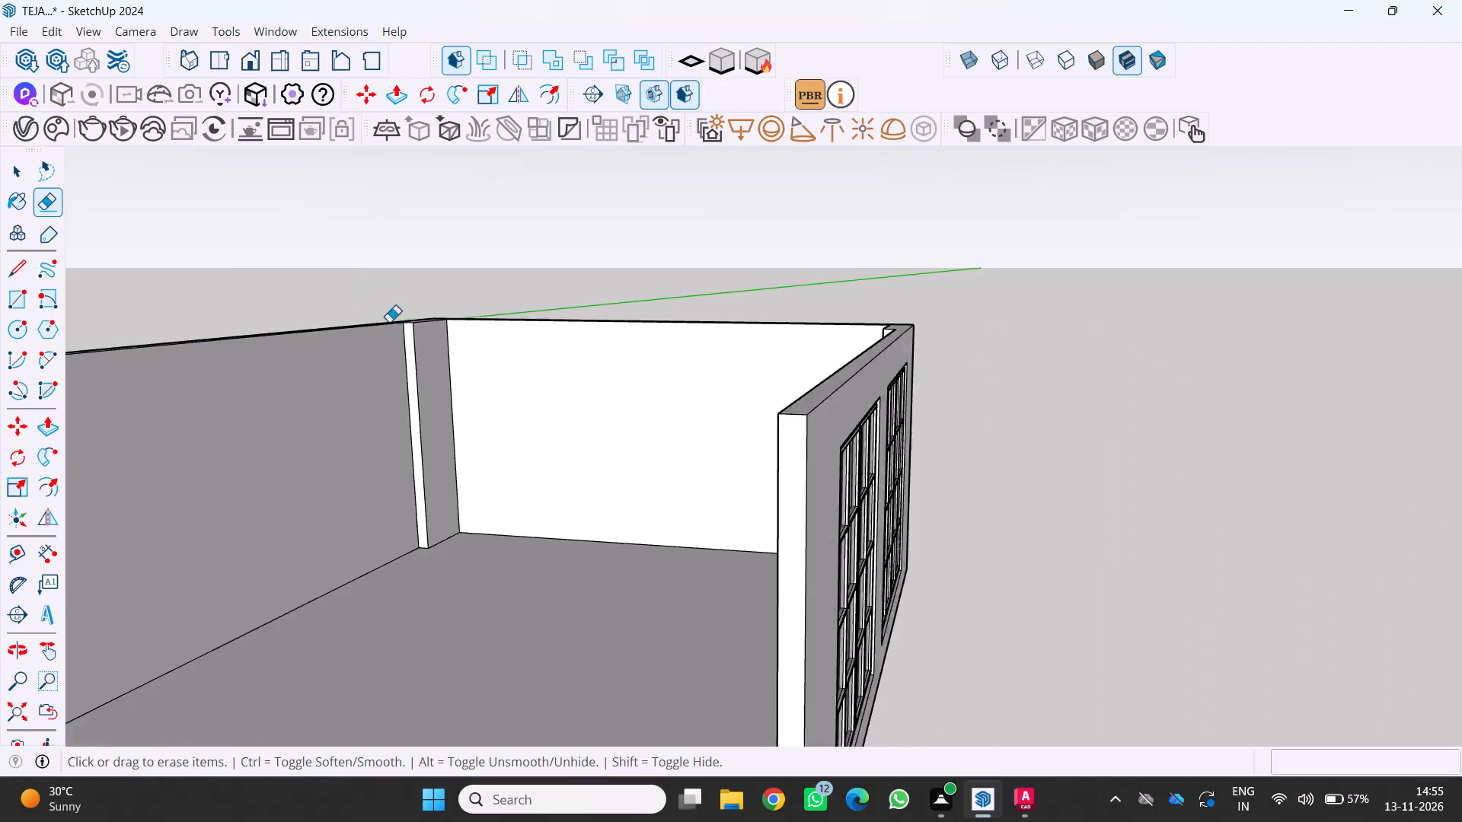
Examine the open-topped room's white back wall, corner columns and two-window wall from several angles and distances.
middle_drag(407, 333, 391, 357)
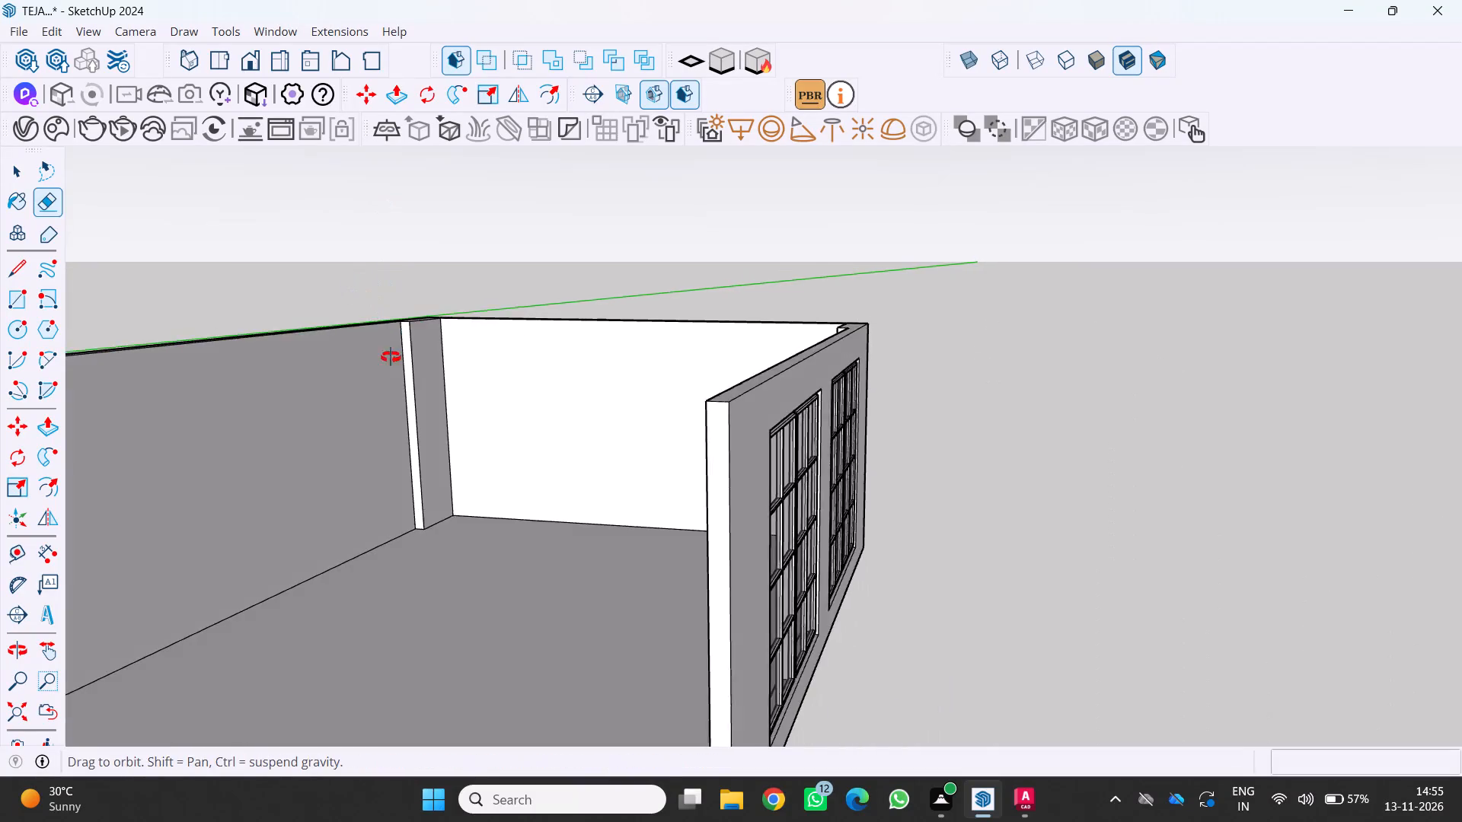
middle_drag(391, 357, 385, 384)
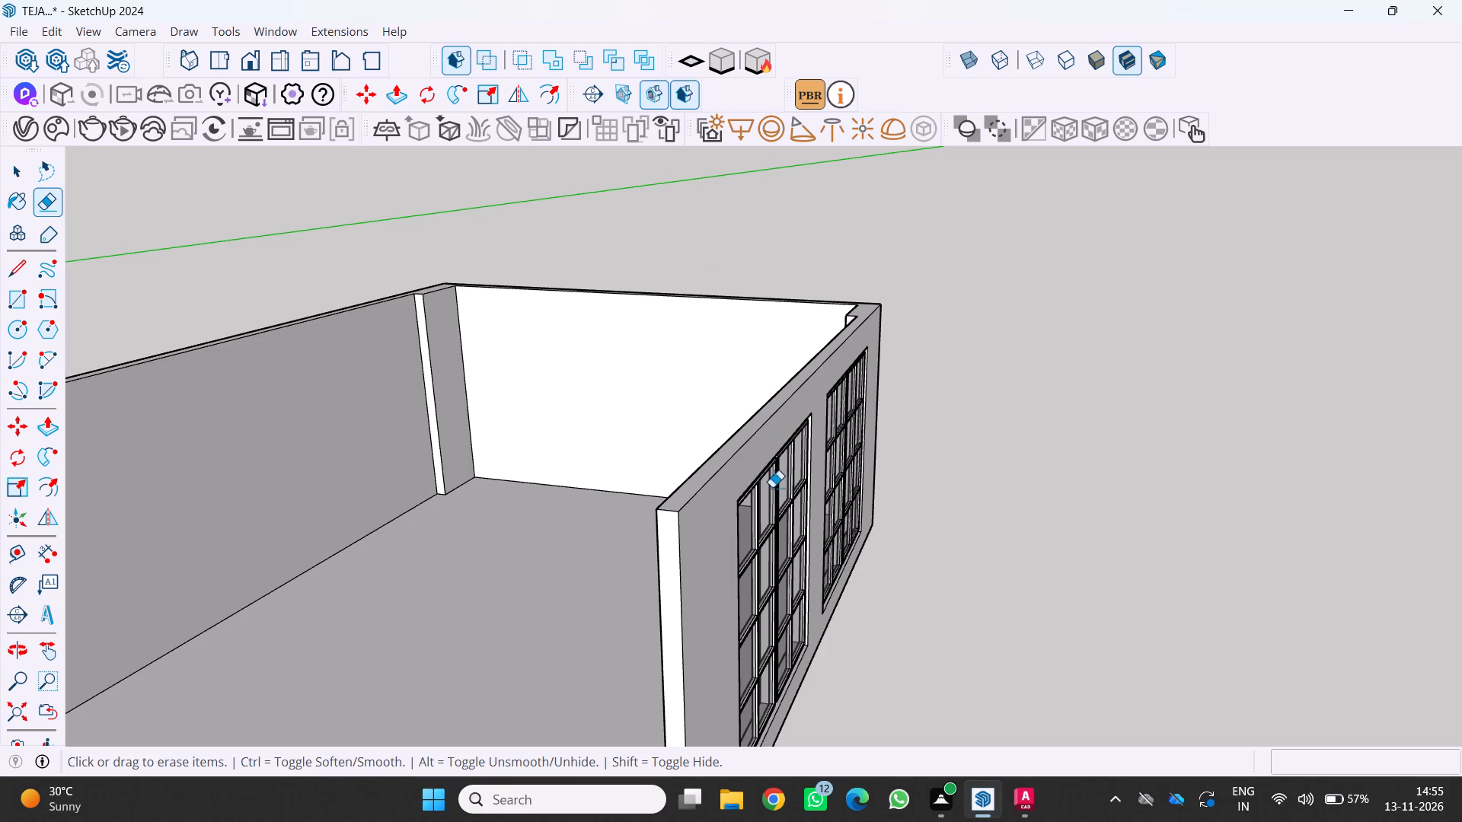
middle_drag(790, 474, 1004, 428)
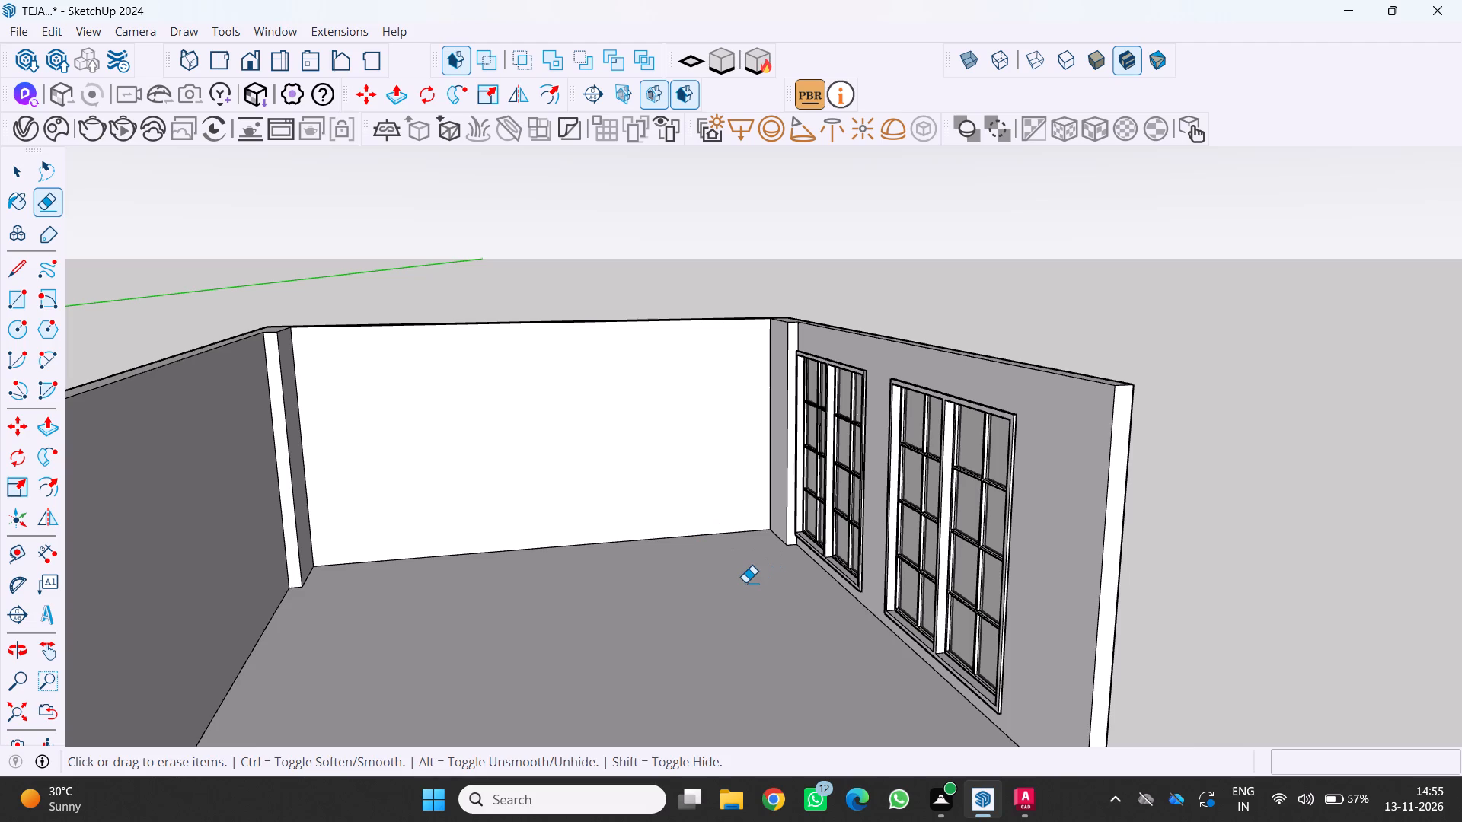
middle_drag(740, 585, 846, 555)
scroll(737, 585, up, 1)
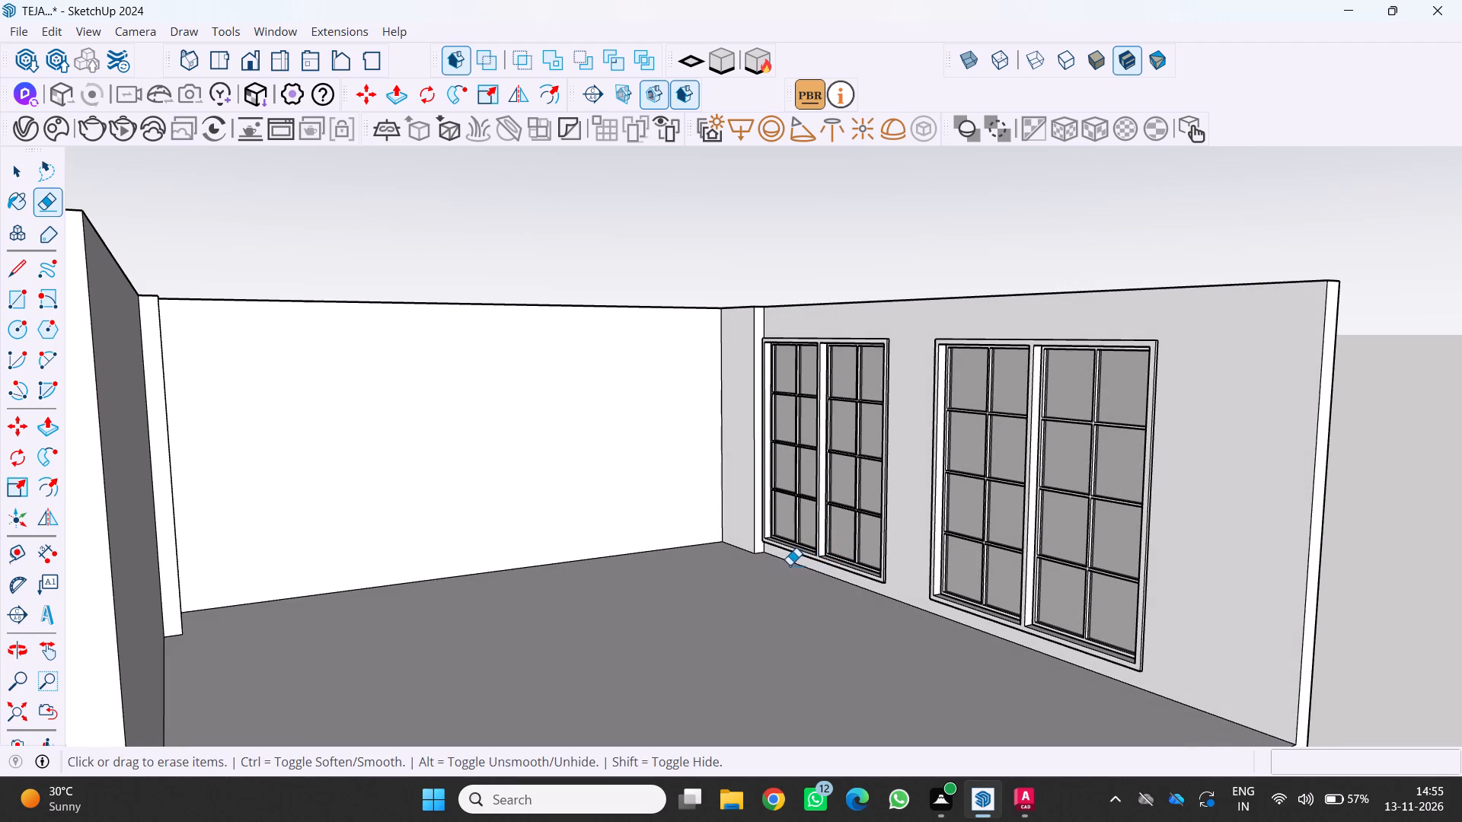
scroll(770, 567, down, 2)
middle_drag(766, 569, 595, 677)
scroll(594, 666, down, 2)
middle_drag(594, 666, 662, 629)
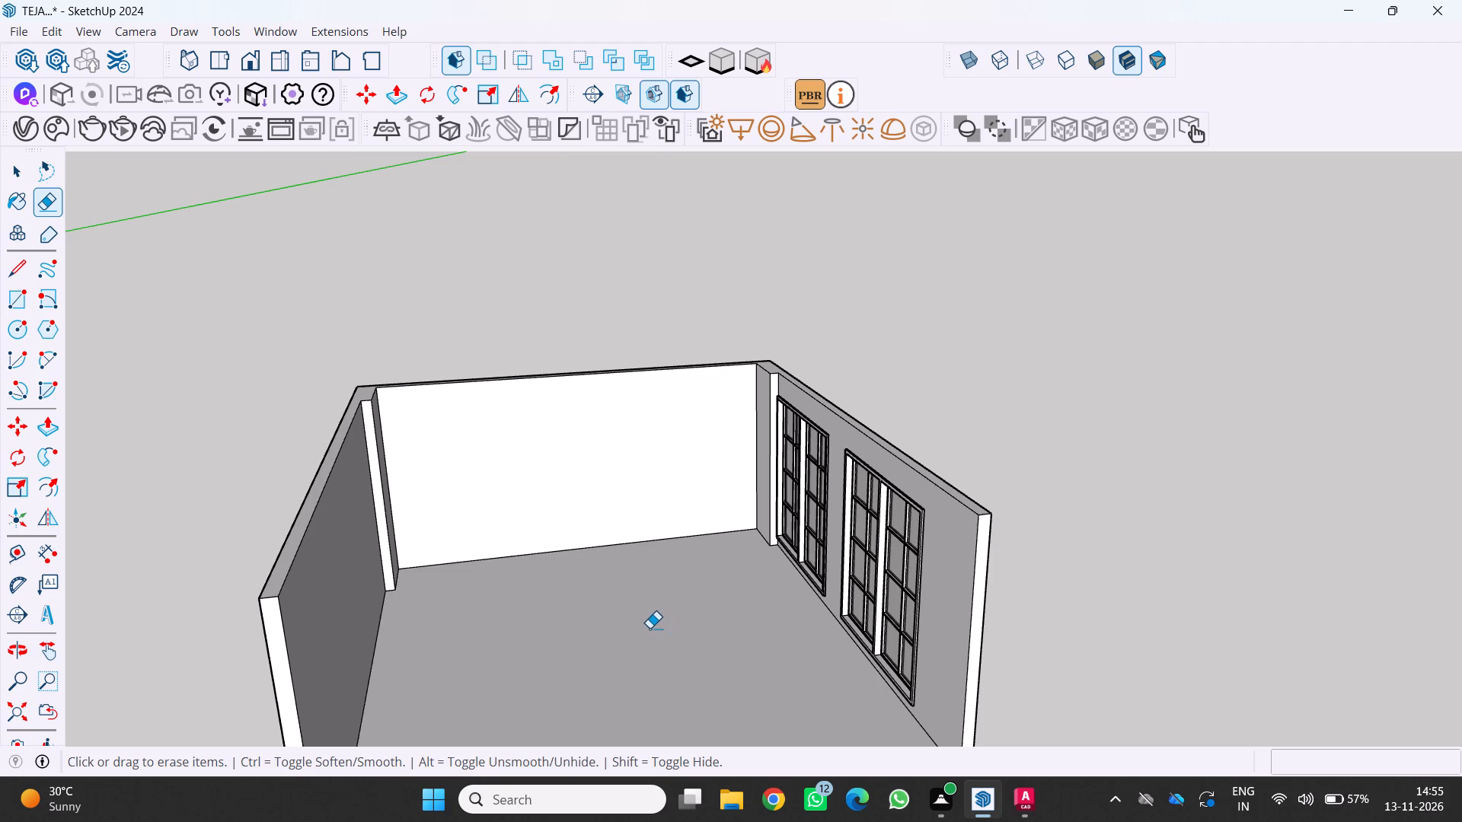
middle_drag(646, 630, 598, 606)
middle_drag(598, 587, 723, 595)
middle_click(723, 595)
scroll(713, 596, down, 3)
middle_drag(690, 601, 608, 574)
middle_click(608, 574)
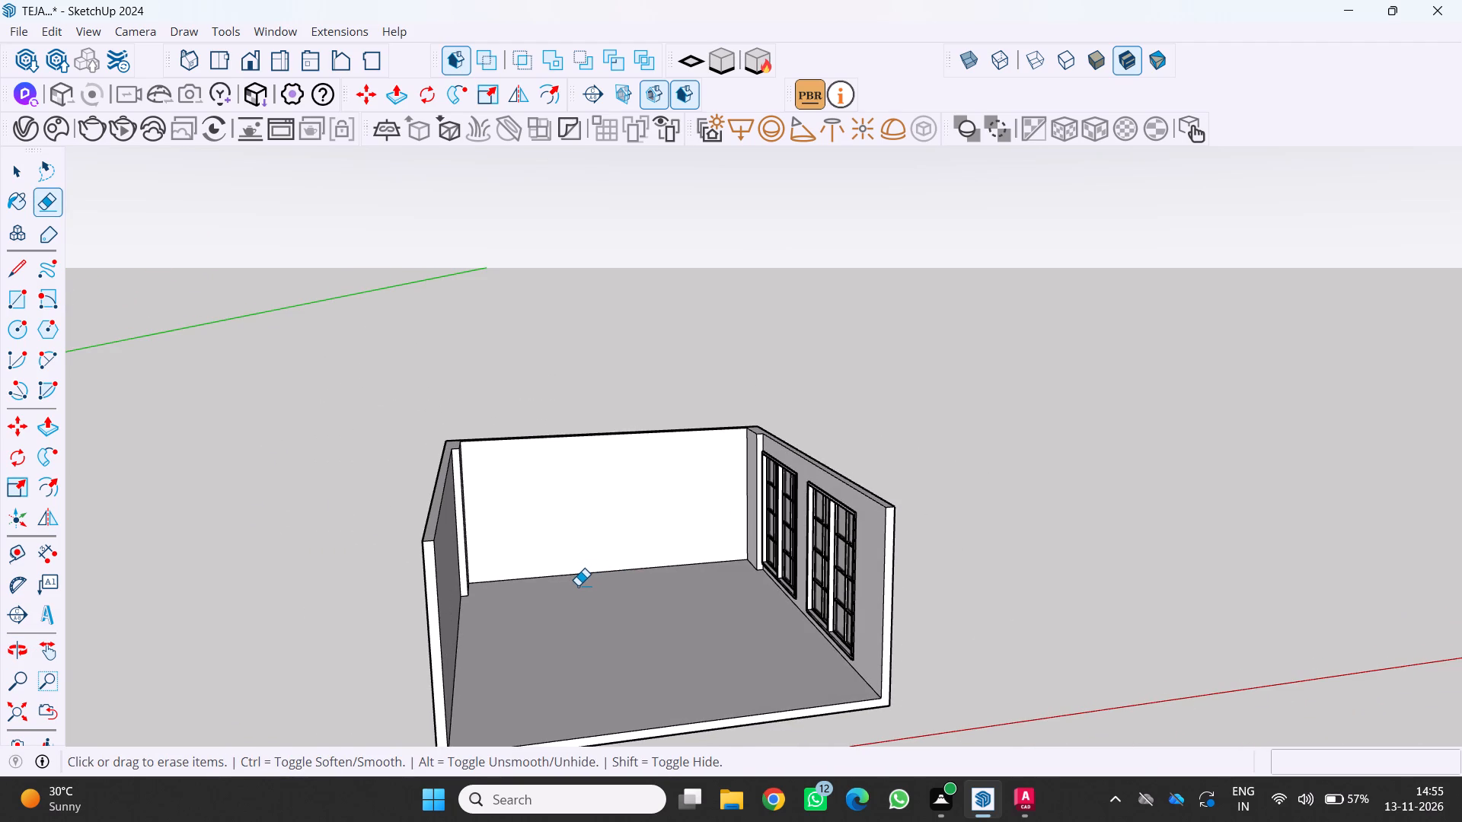
middle_drag(573, 627, 561, 684)
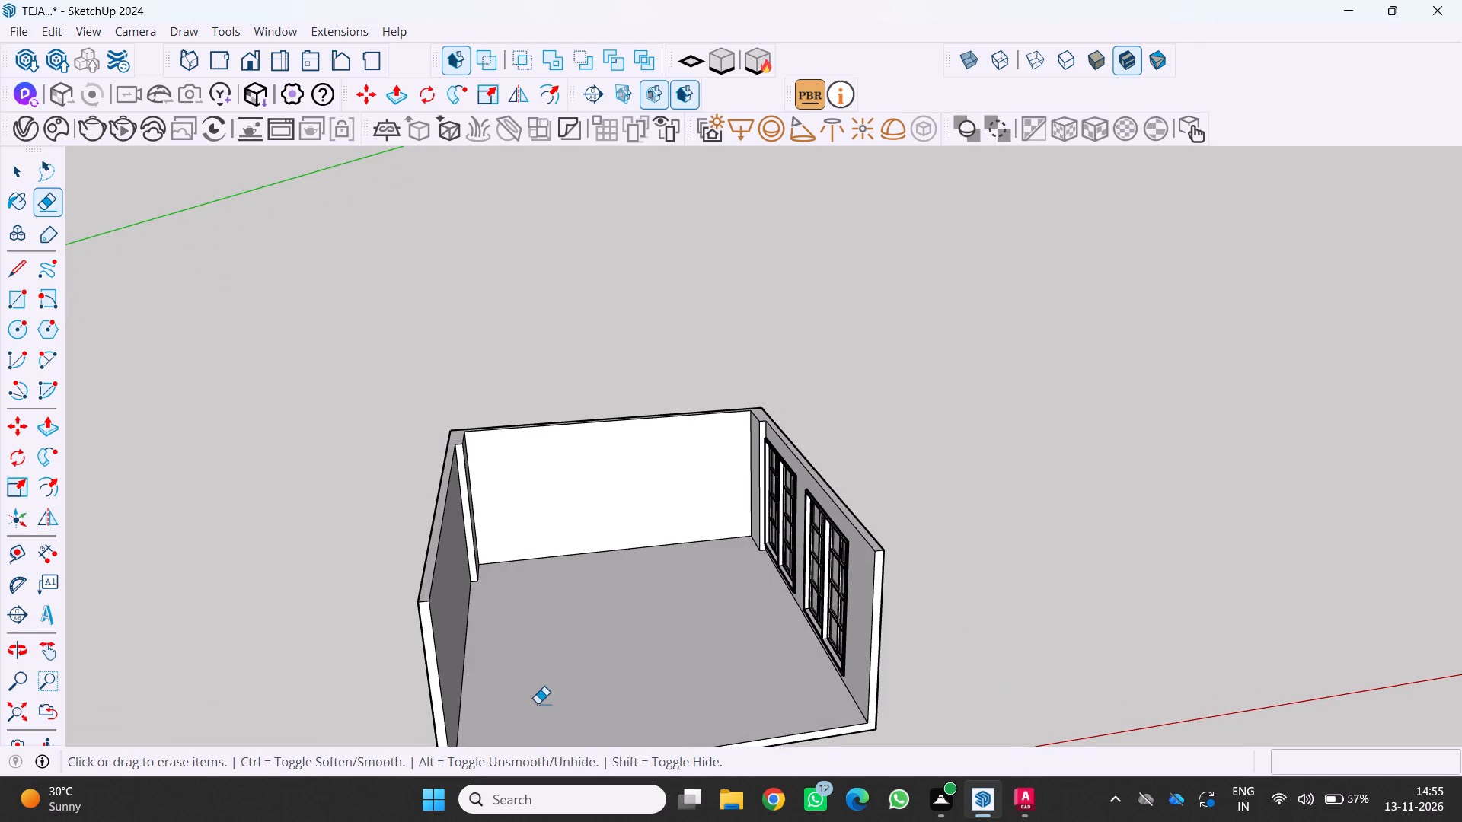
middle_drag(541, 712, 549, 689)
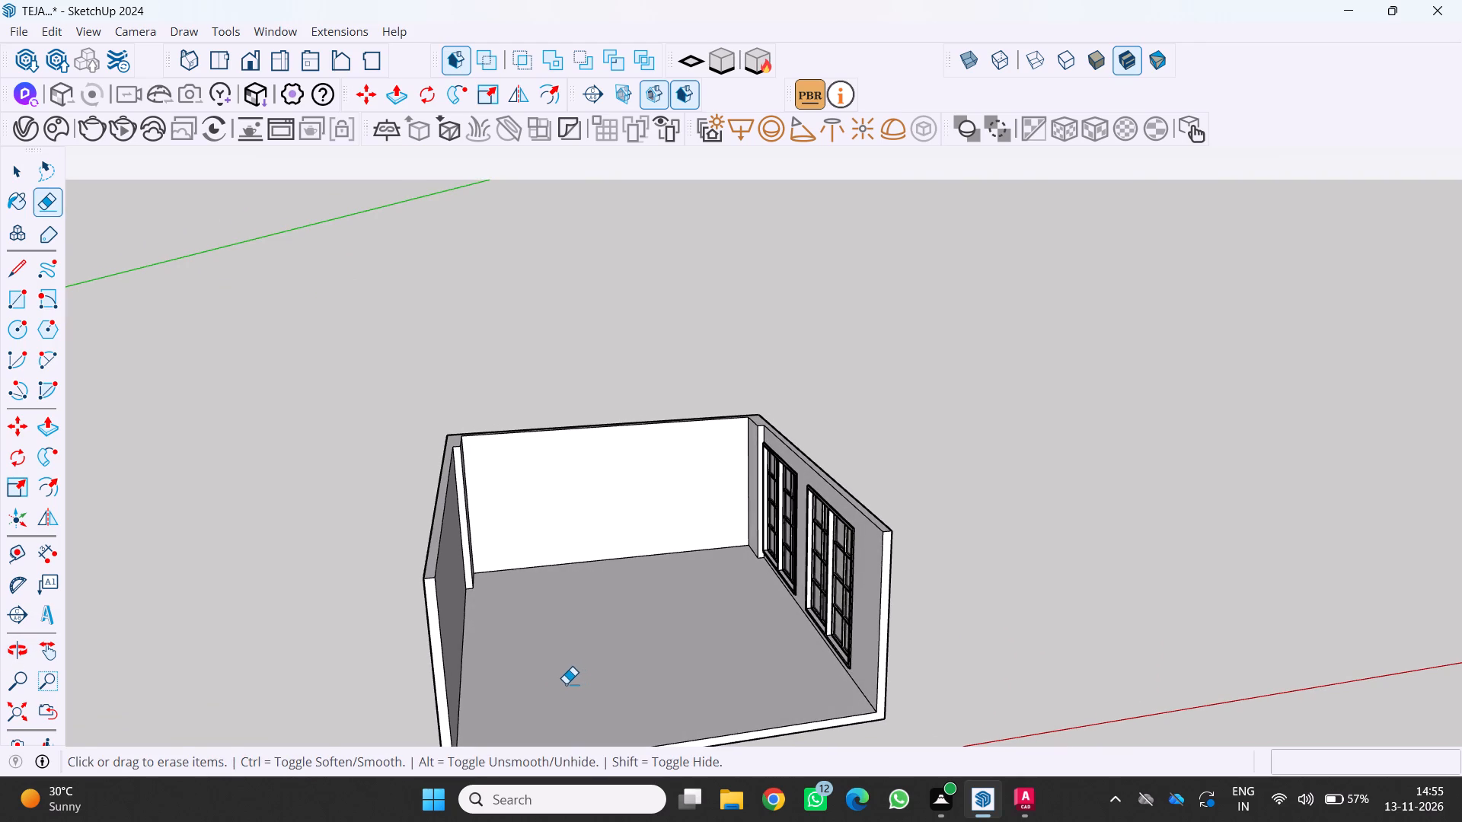
scroll(586, 685, up, 1)
scroll(628, 575, up, 2)
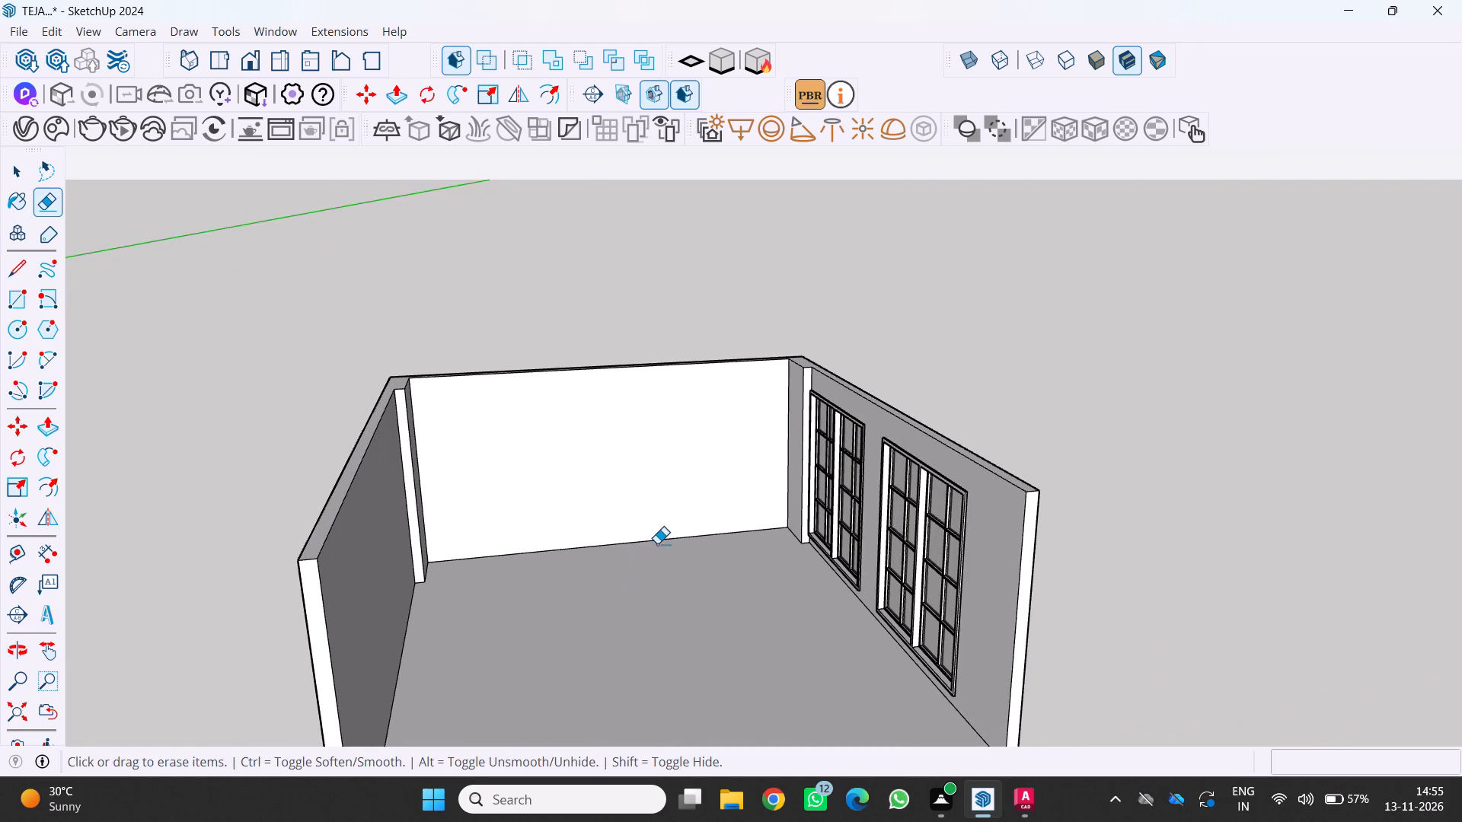
scroll(701, 529, up, 2)
scroll(792, 458, up, 1)
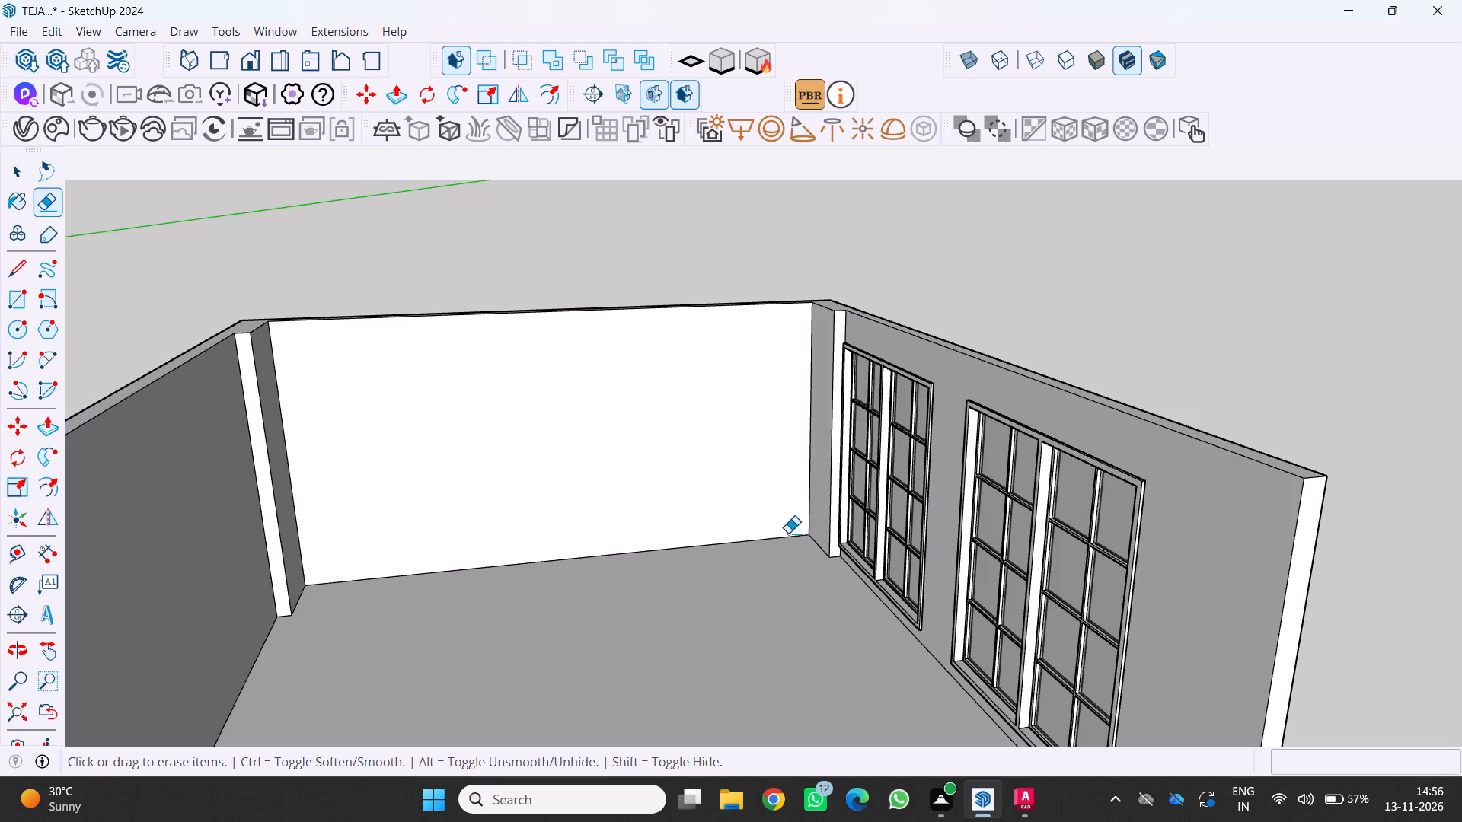
Place a horizontal guide on the white back wall, 260 cm above its floor edge.
middle_drag(787, 534, 687, 565)
key(t)
scroll(694, 530, up, 3)
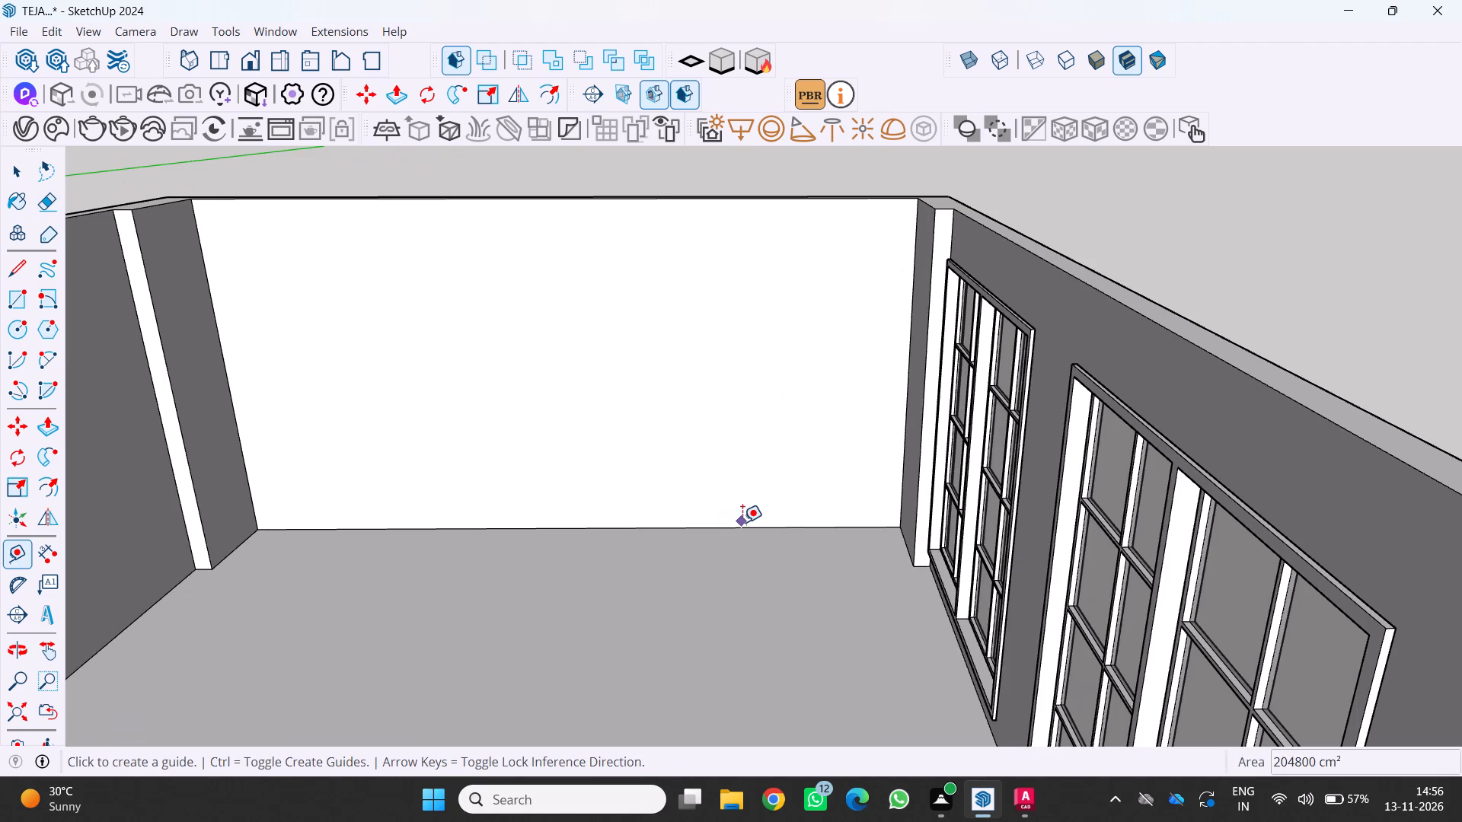
click(743, 524)
scroll(763, 446, down, 3)
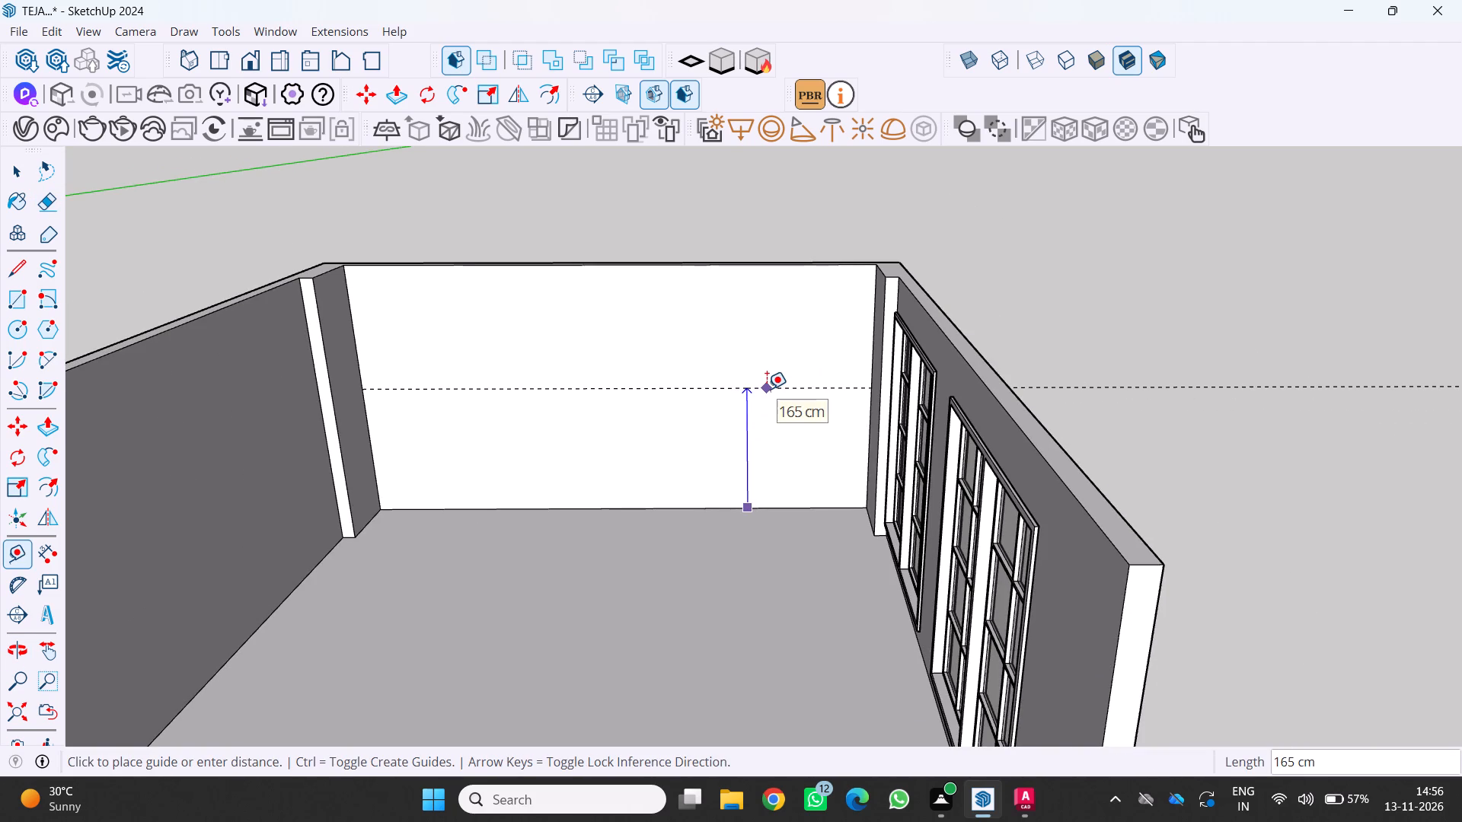
text(260)
key(Return)
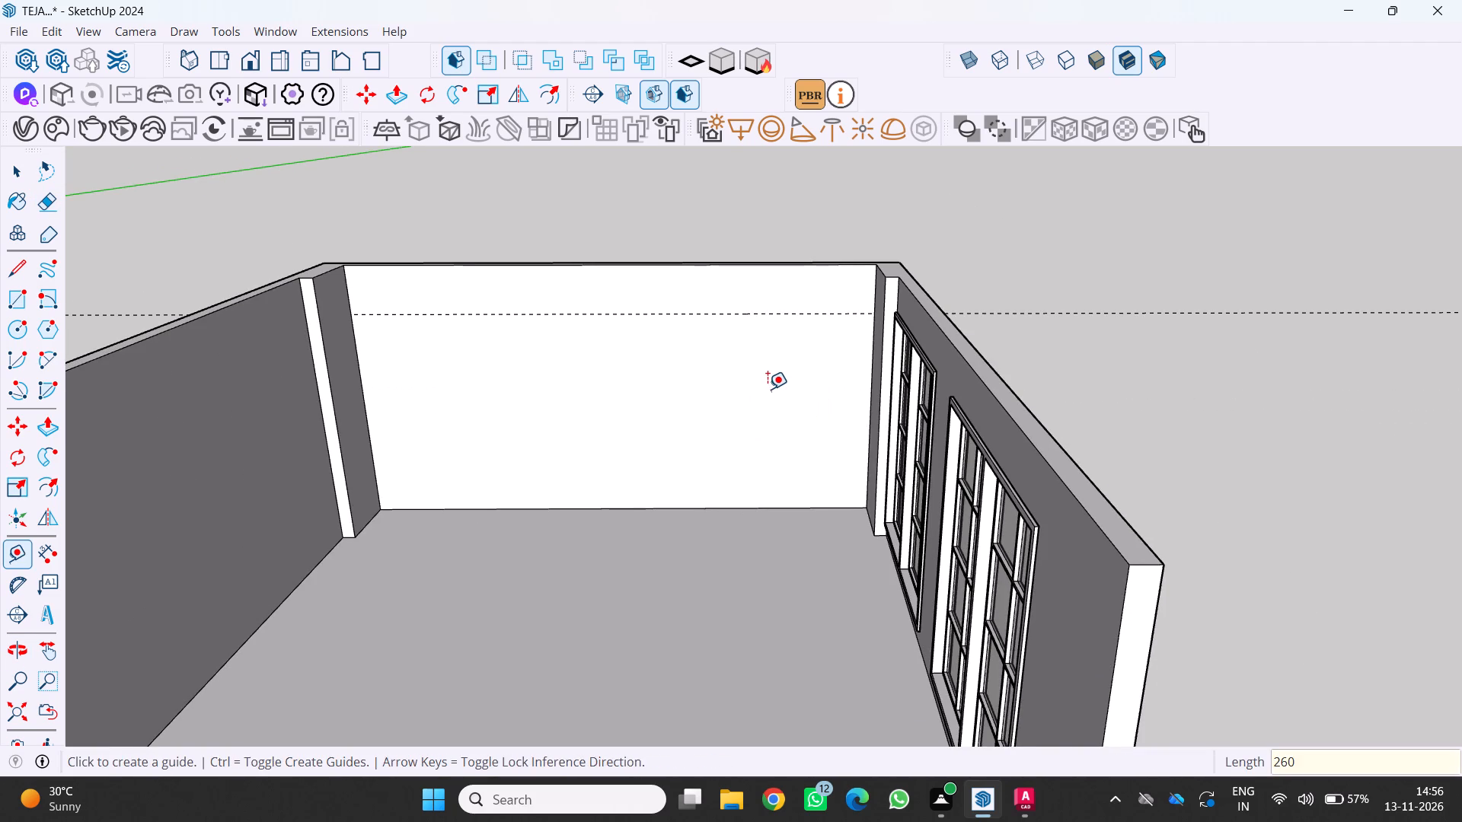
Place a vertical guide on the back wall, 60 cm from its corner edge on the window side.
middle_drag(799, 386, 940, 359)
middle_click(940, 359)
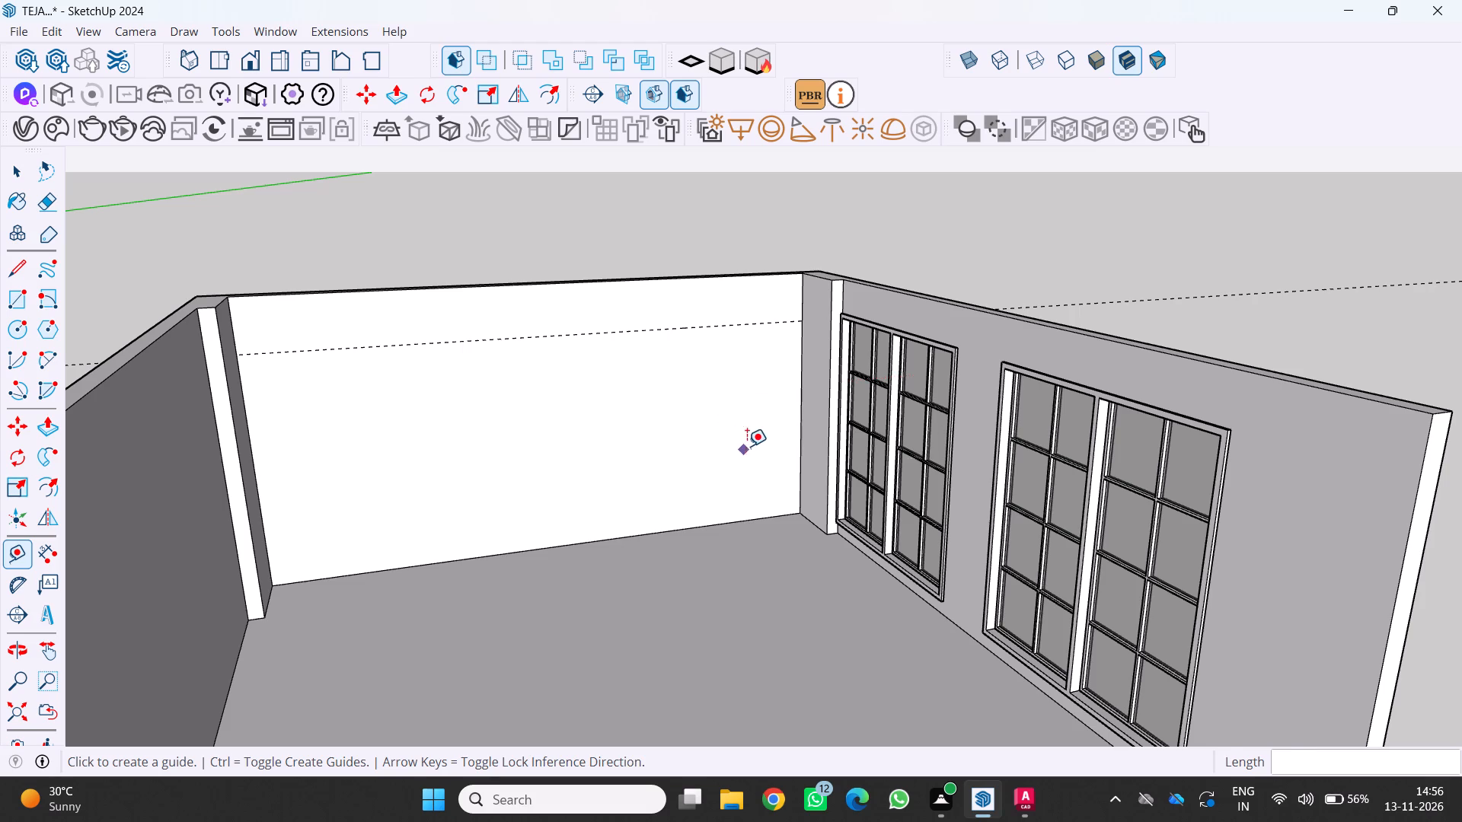
scroll(750, 441, up, 3)
click(816, 391)
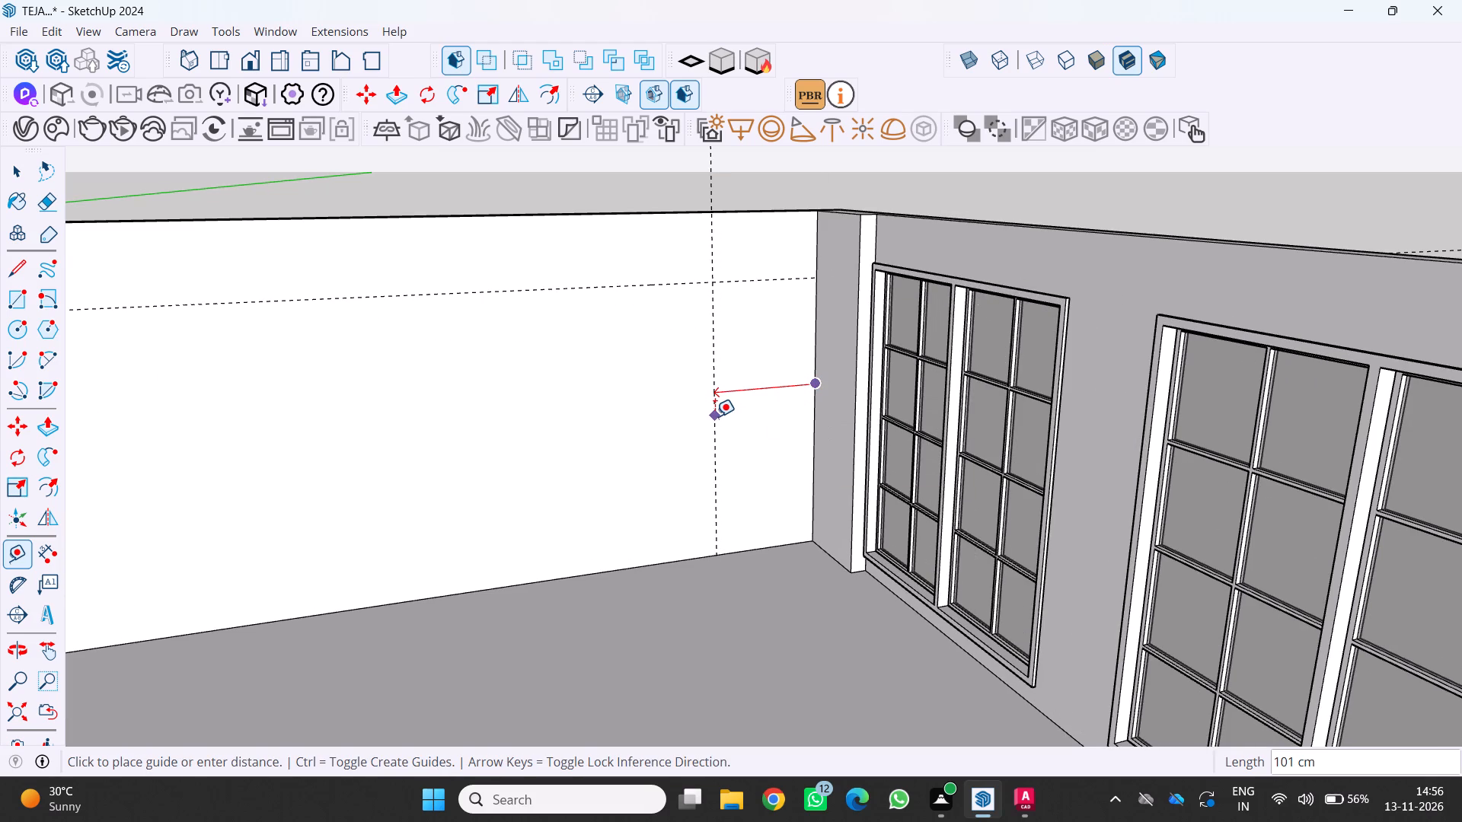
text(60)
key(Return)
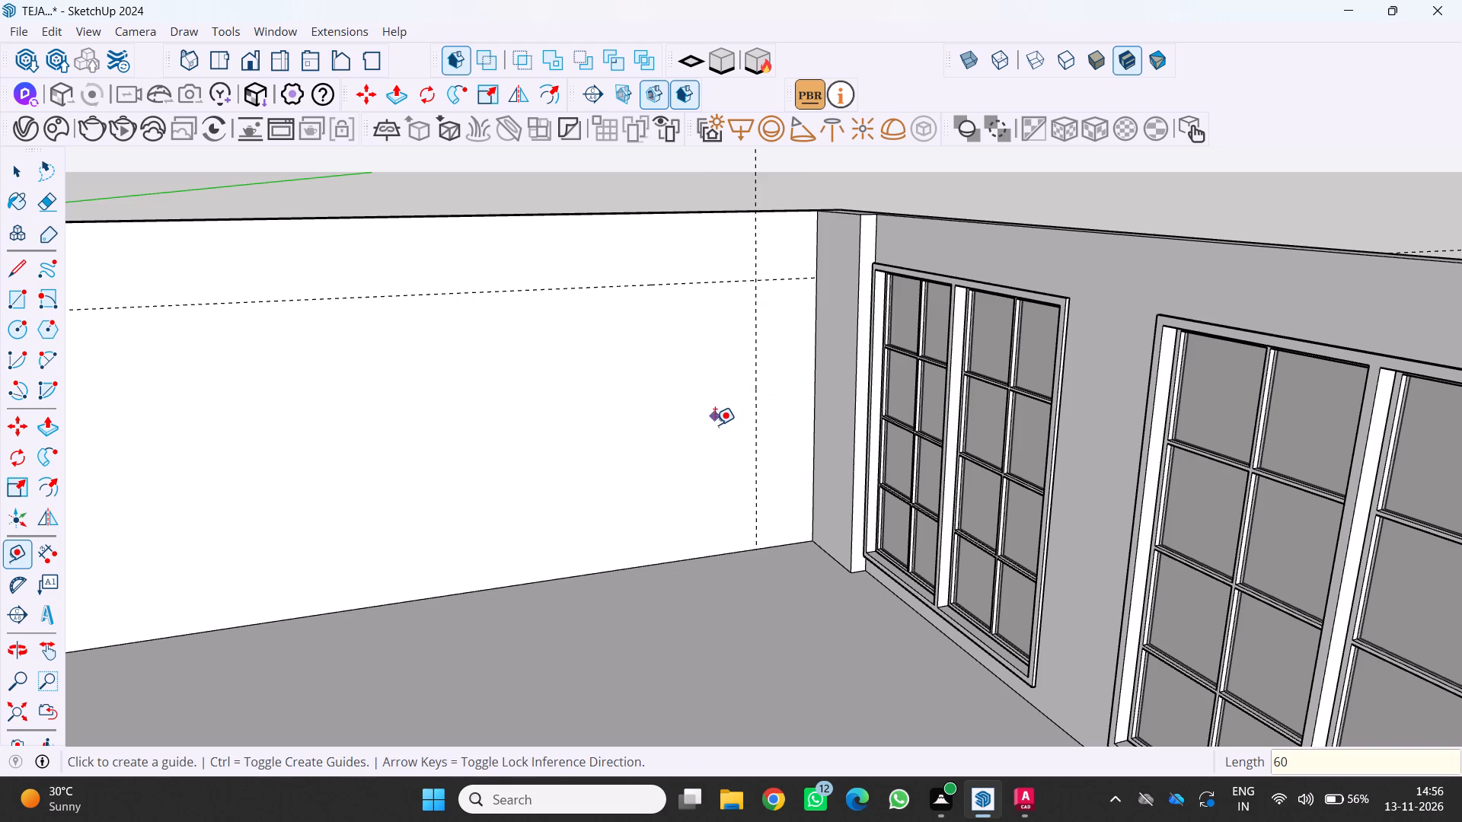
Draw a 60 by 260 cm rectangle on the back wall from the guide intersection to the floor corner beside the window-side column.
middle_drag(715, 430, 573, 427)
key(r)
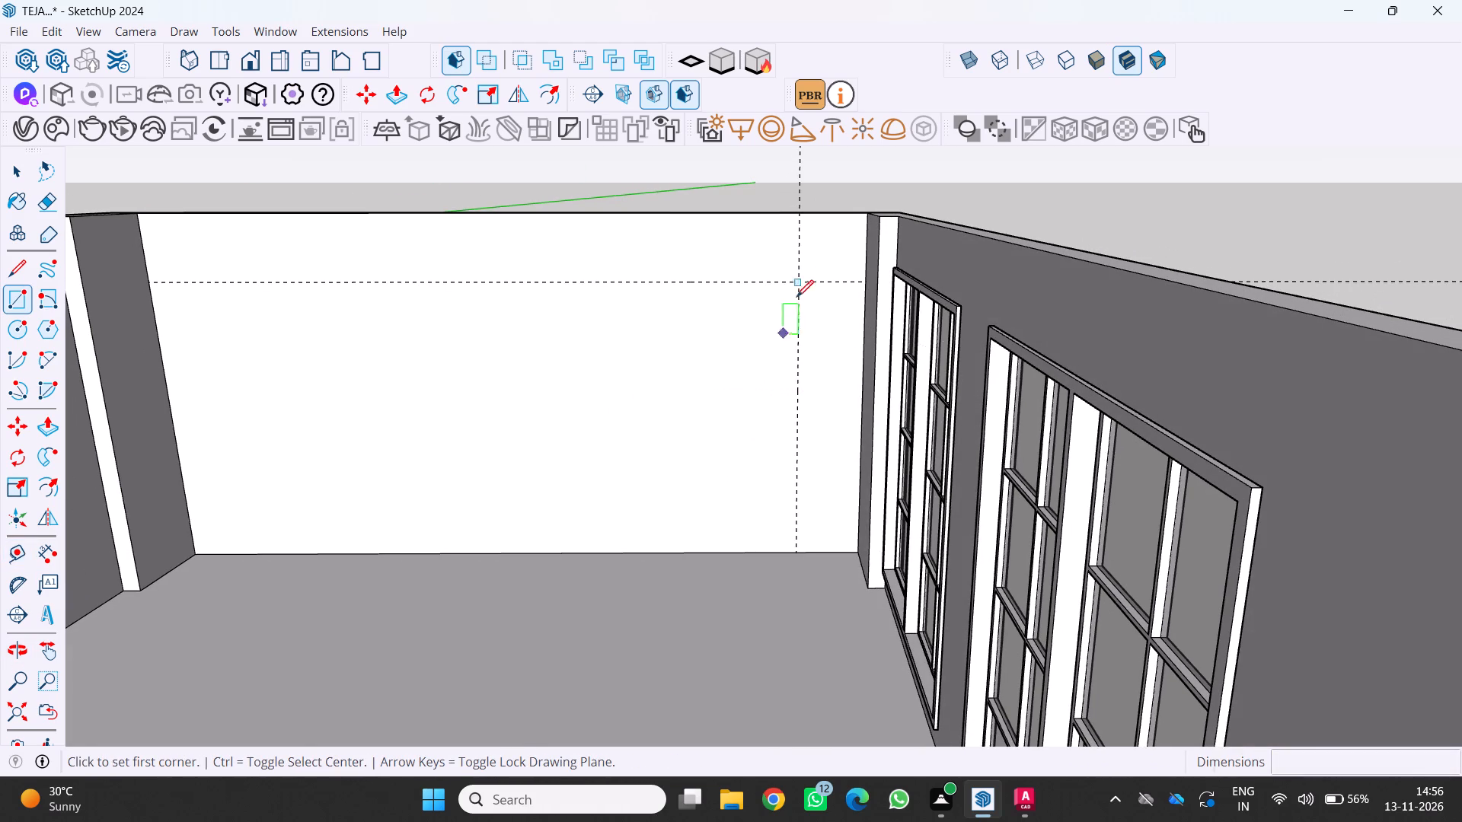
scroll(796, 286, up, 2)
click(800, 283)
scroll(809, 330, down, 3)
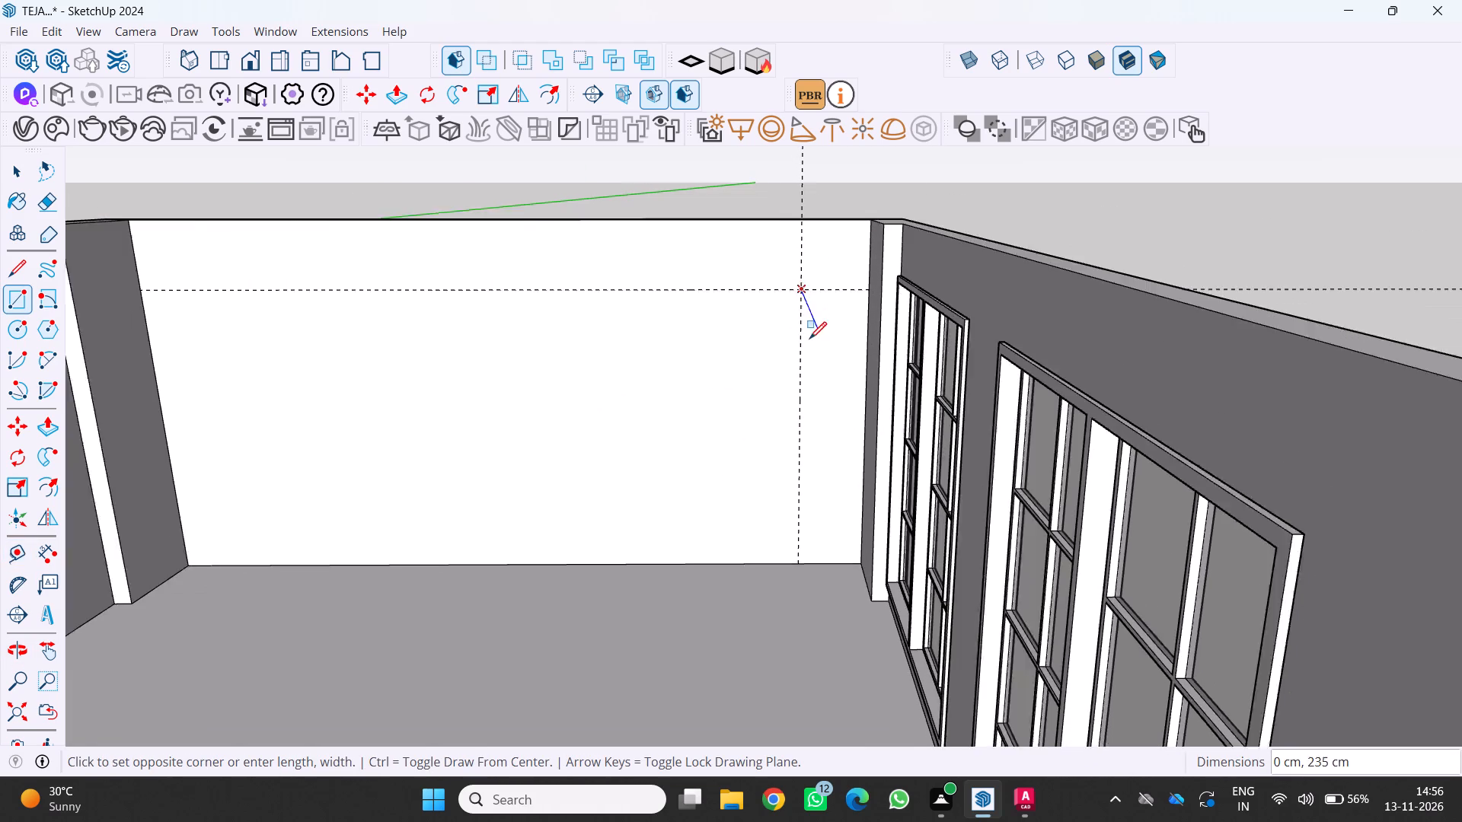
scroll(799, 537, up, 1)
middle_drag(802, 540, 867, 544)
scroll(852, 553, up, 4)
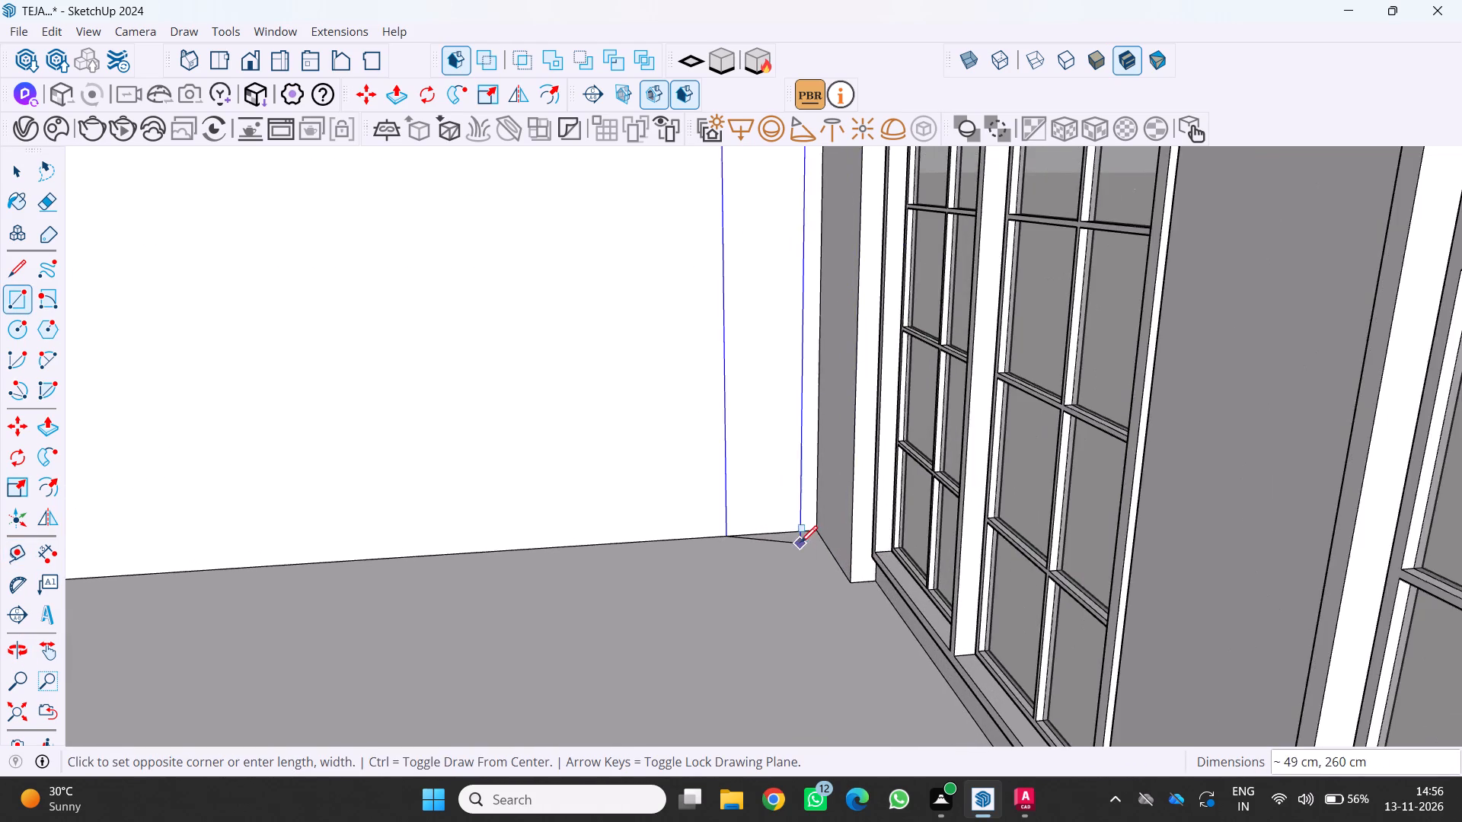
scroll(801, 540, up, 5)
click(820, 527)
scroll(813, 550, down, 9)
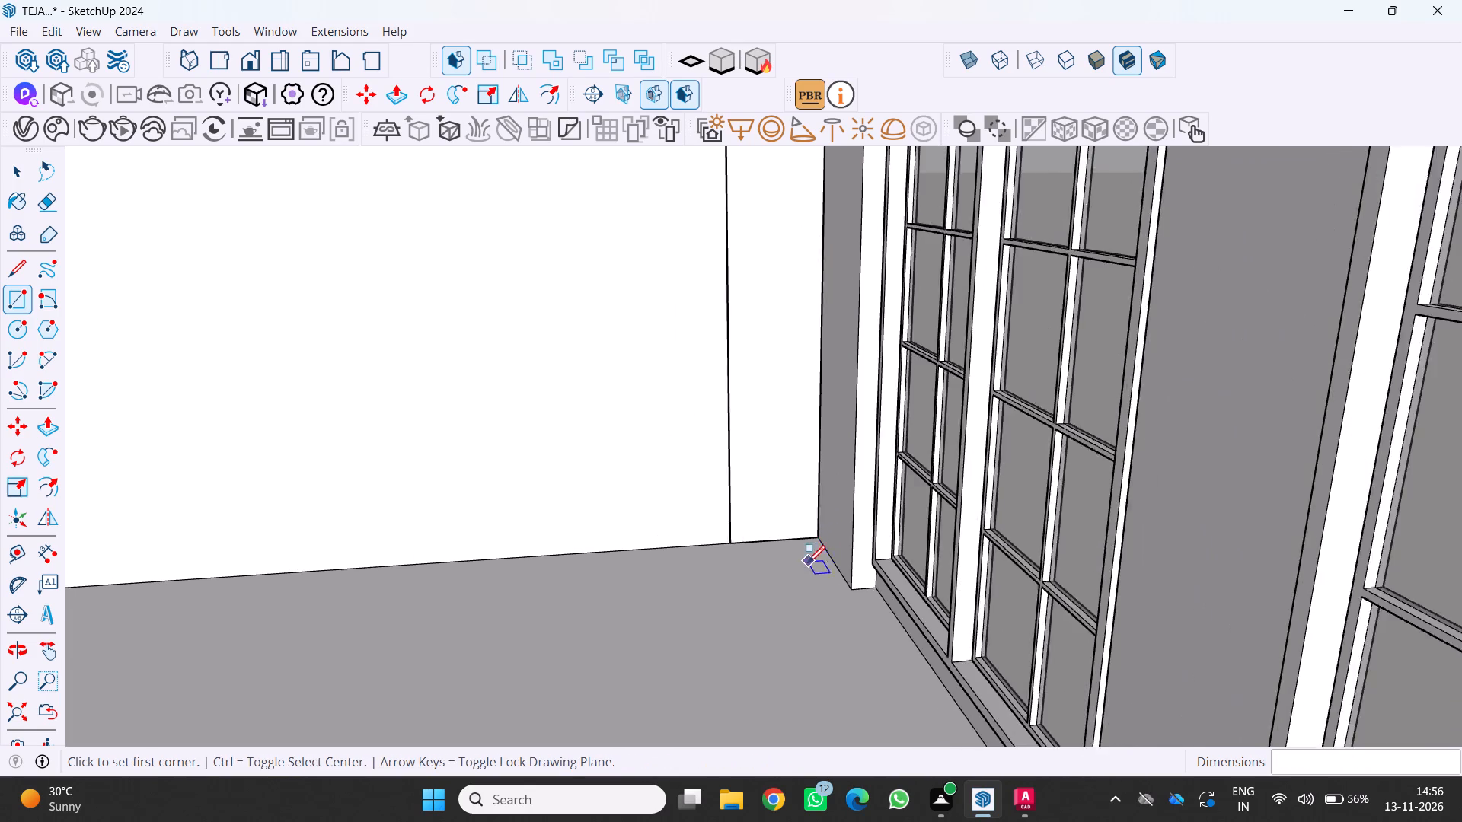
scroll(808, 562, down, 2)
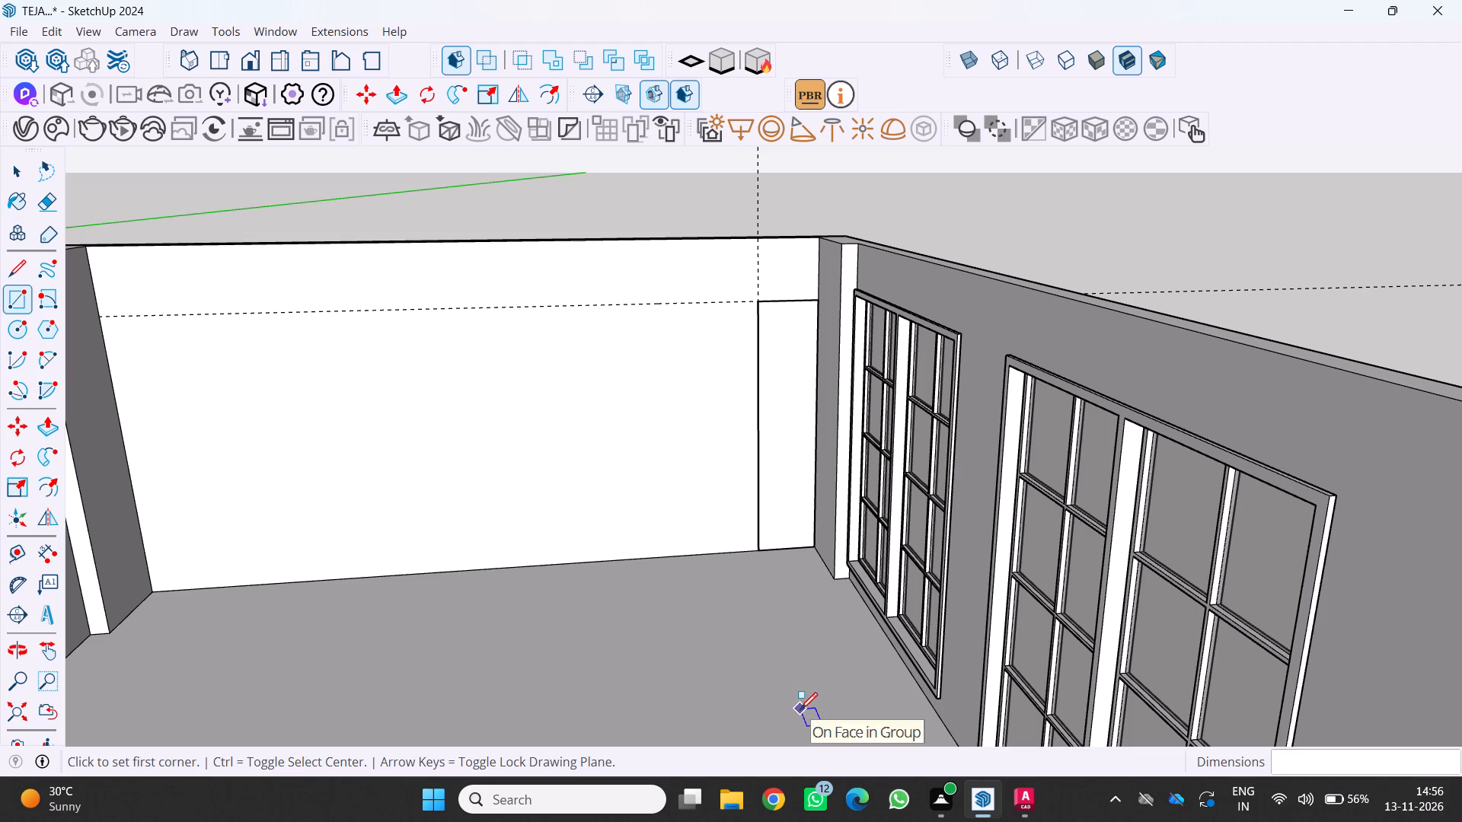
Make the tall rectangle's face and its edges into a group.
scroll(620, 594, up, 1)
middle_drag(694, 573, 627, 608)
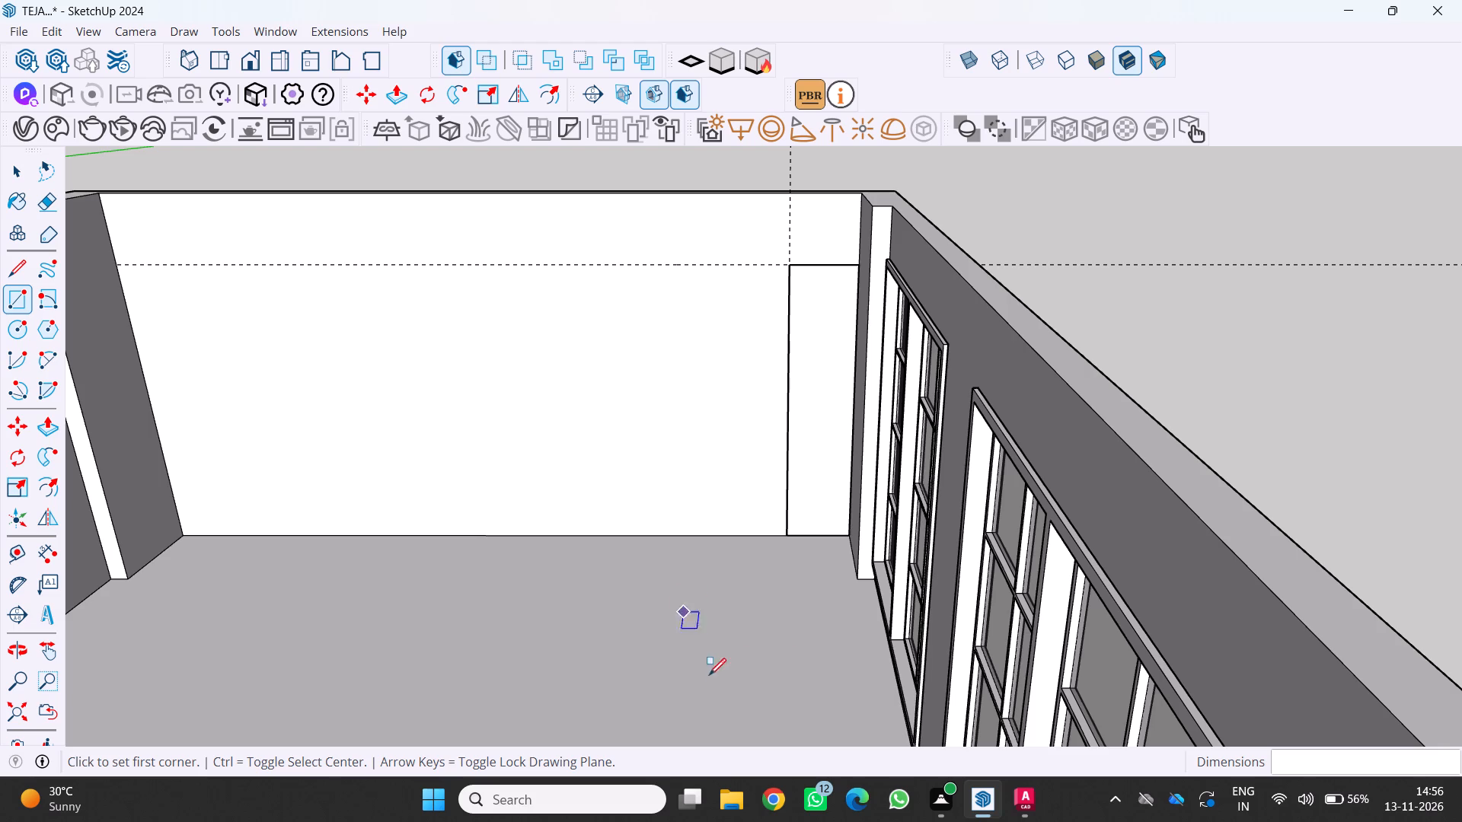
scroll(813, 542, up, 2)
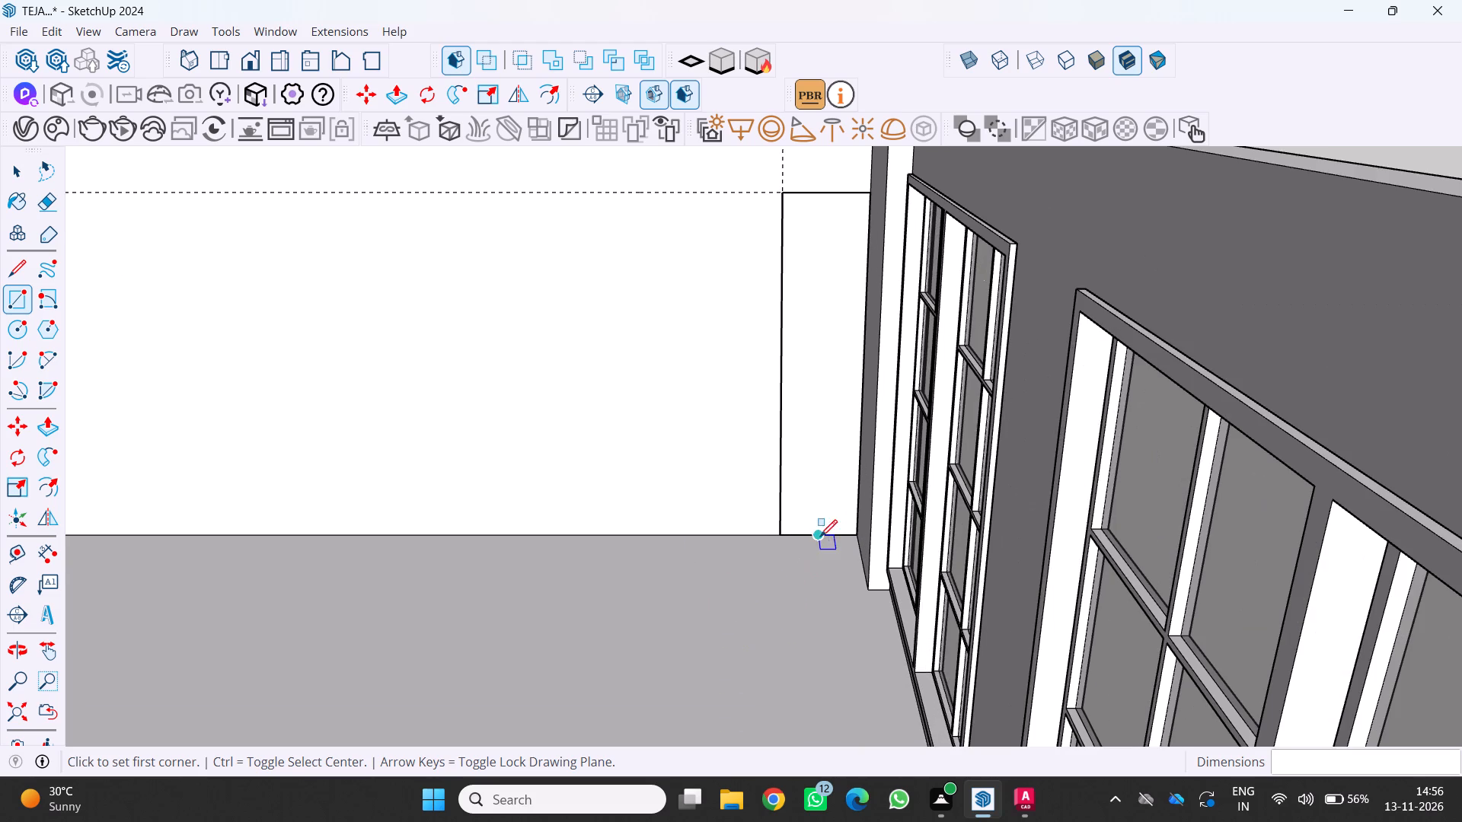
key(space)
double_click(821, 514)
right_click(820, 514)
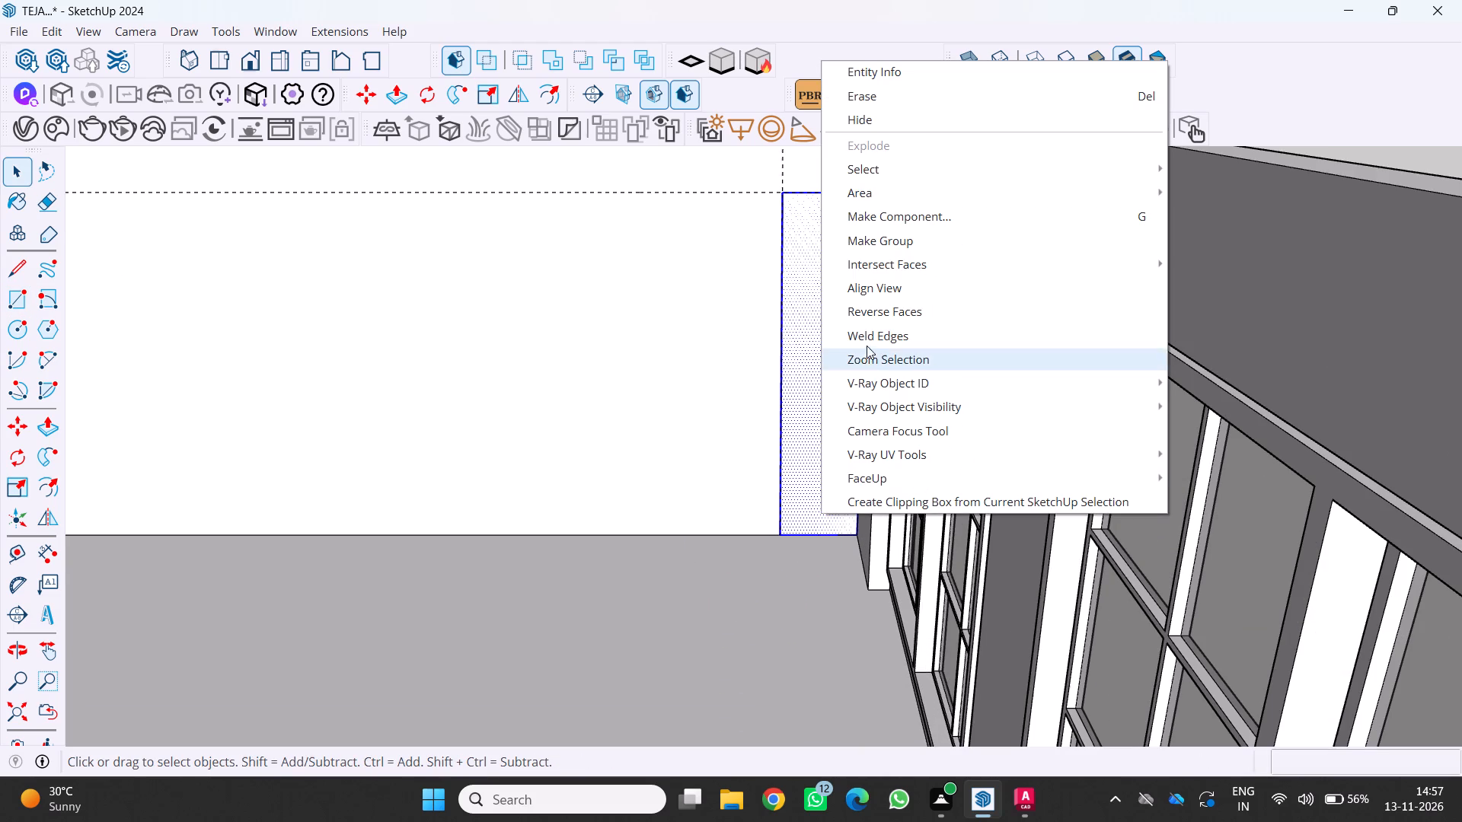
click(884, 238)
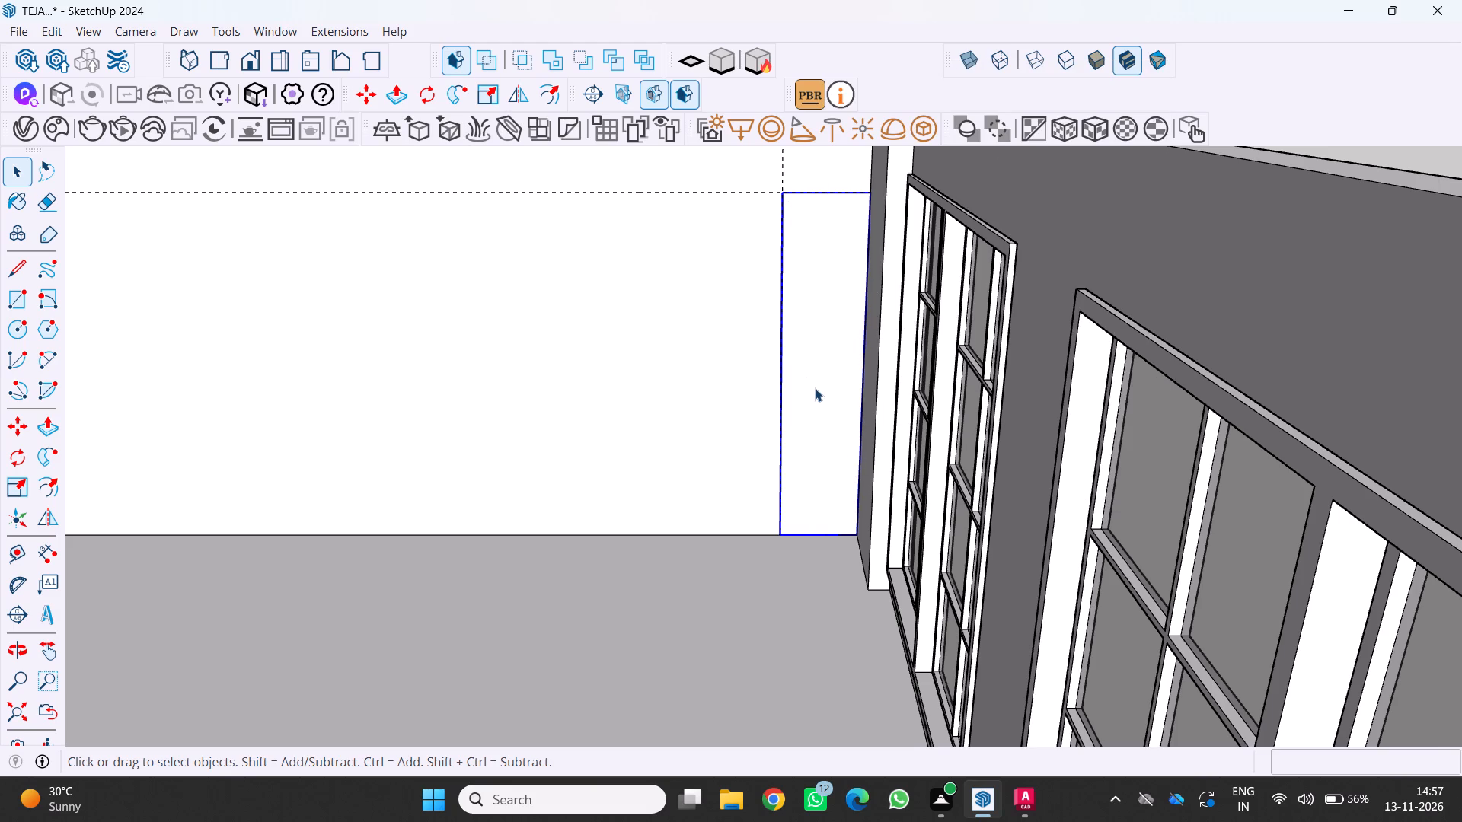
Open the tall rectangle's group for editing and extrude its face 60 cm out from the back wall into the room.
scroll(820, 384, up, 2)
scroll(825, 381, down, 3)
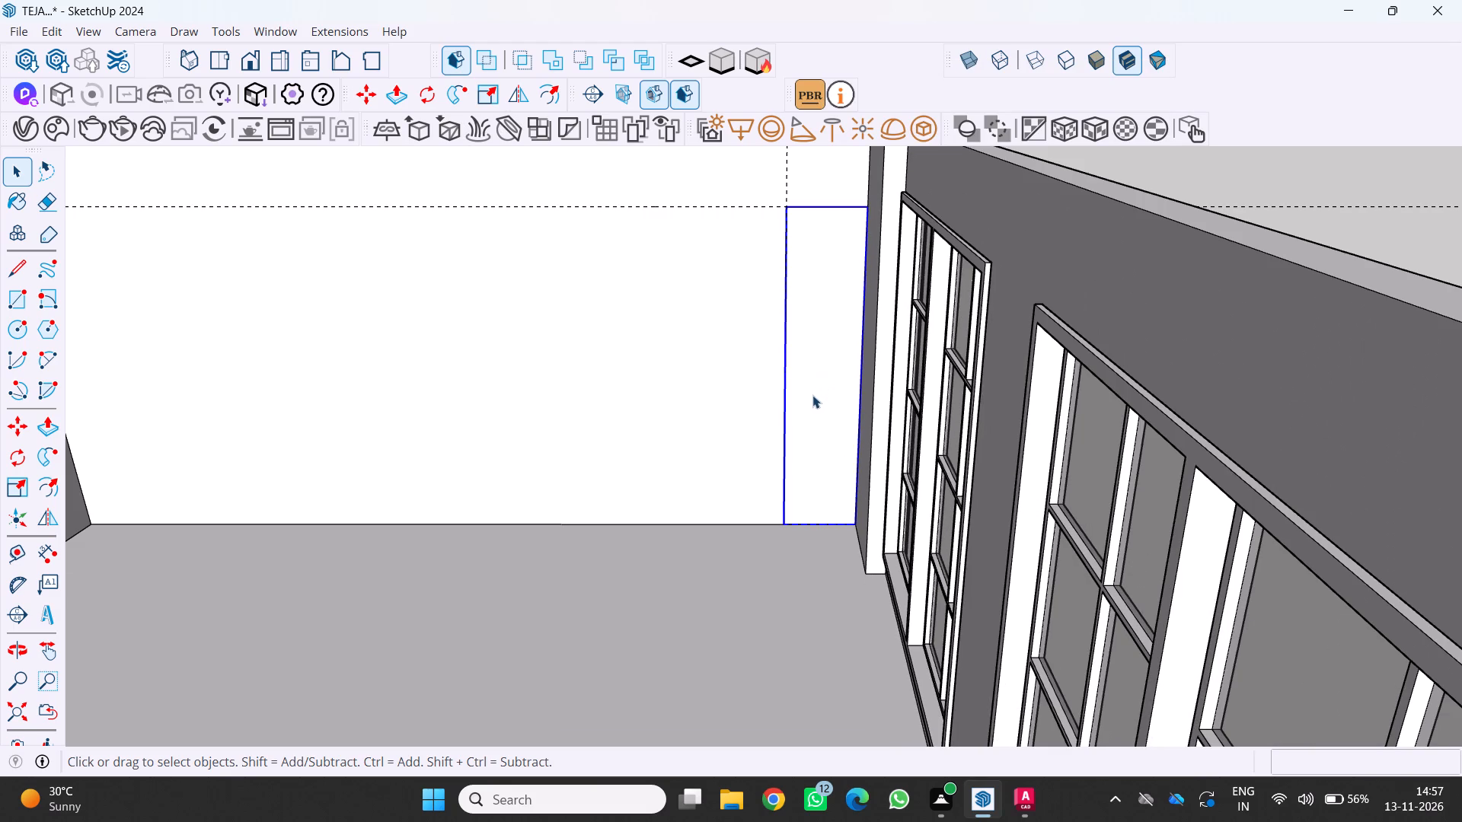
middle_drag(808, 403, 835, 411)
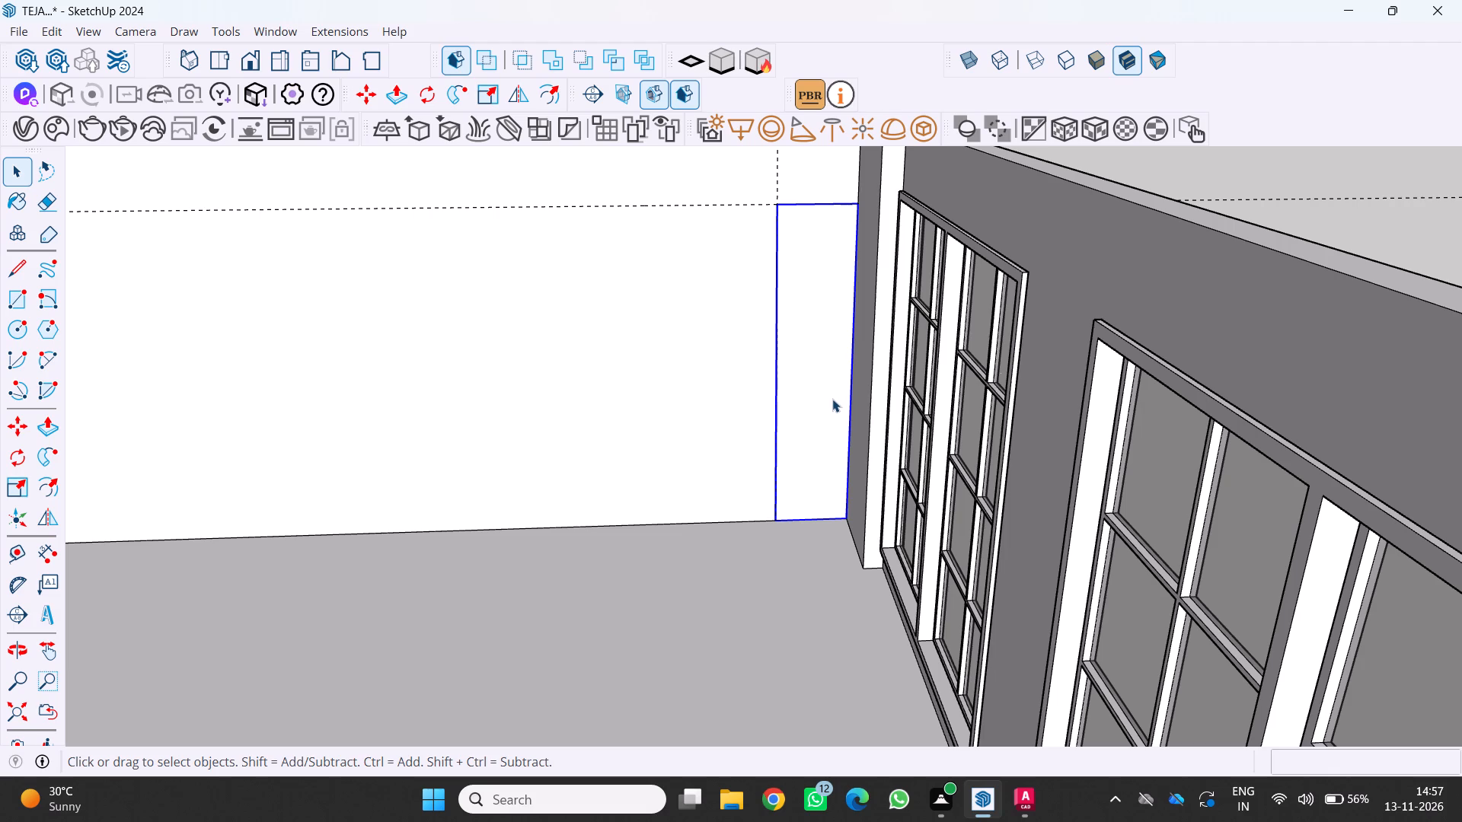
middle_drag(845, 402, 998, 399)
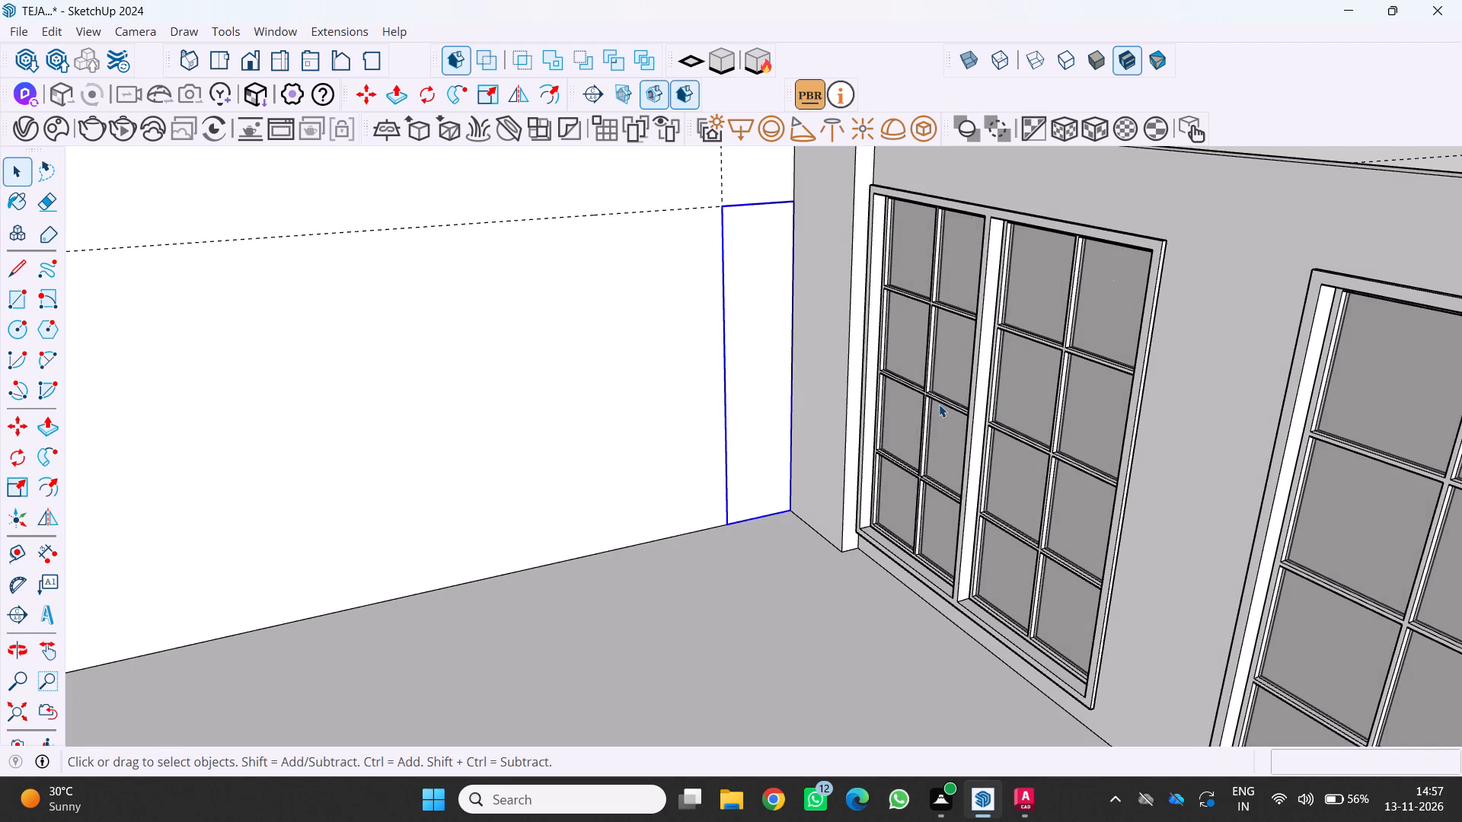
scroll(949, 342, up, 1)
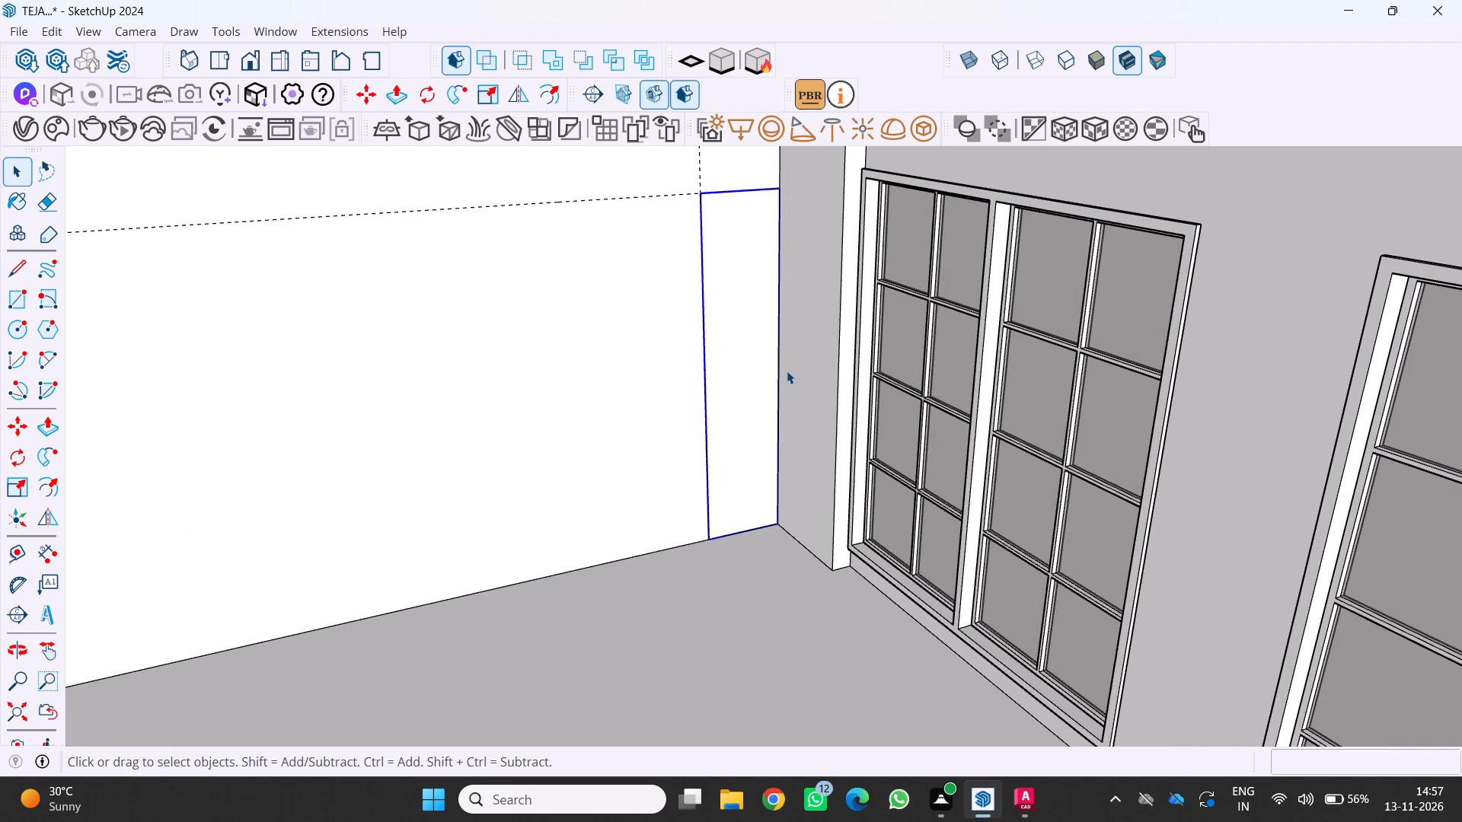
key(space)
click(750, 381)
click(749, 381)
click(749, 381)
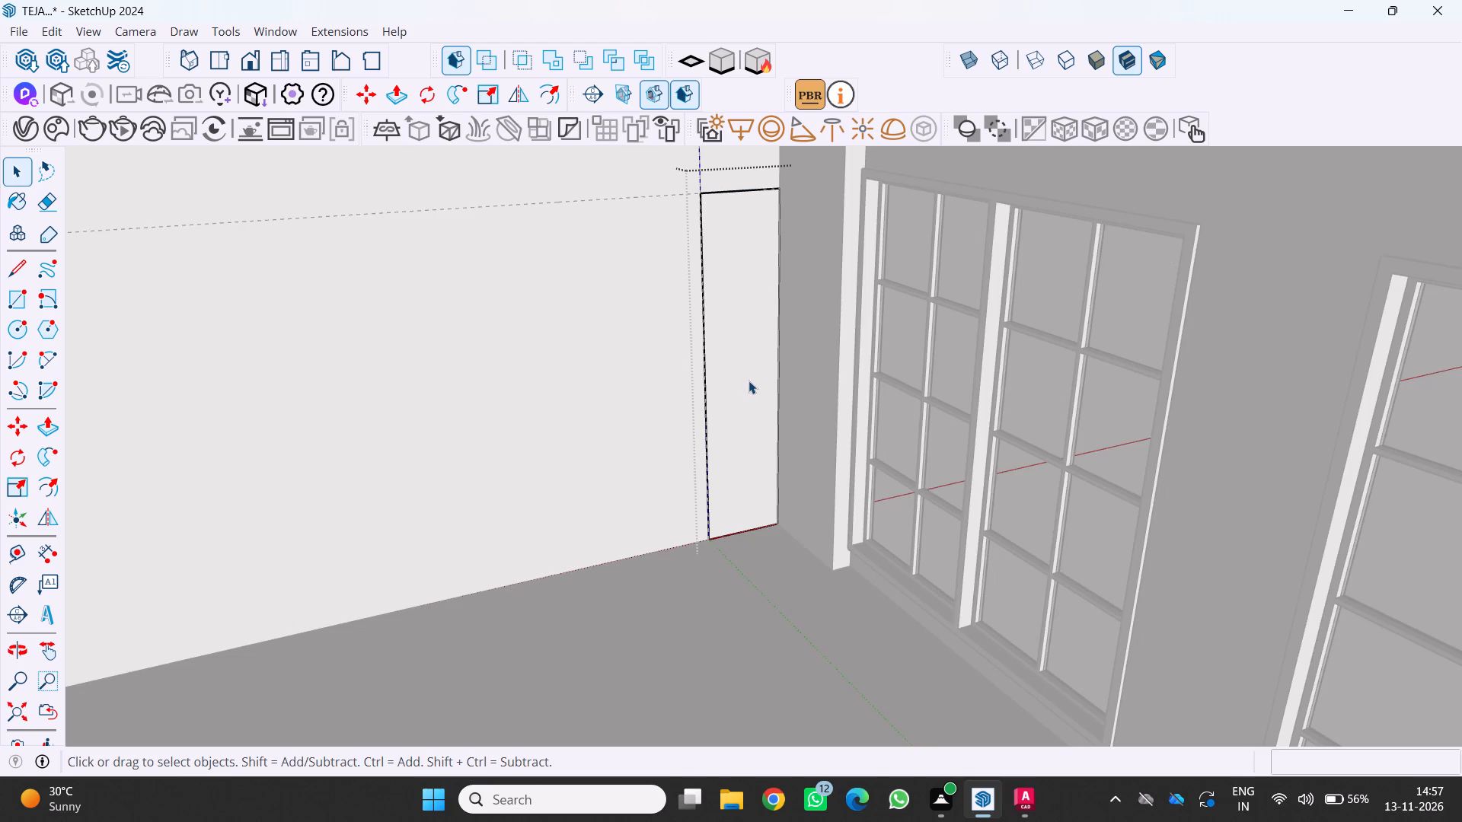
click(743, 379)
middle_drag(739, 377, 776, 422)
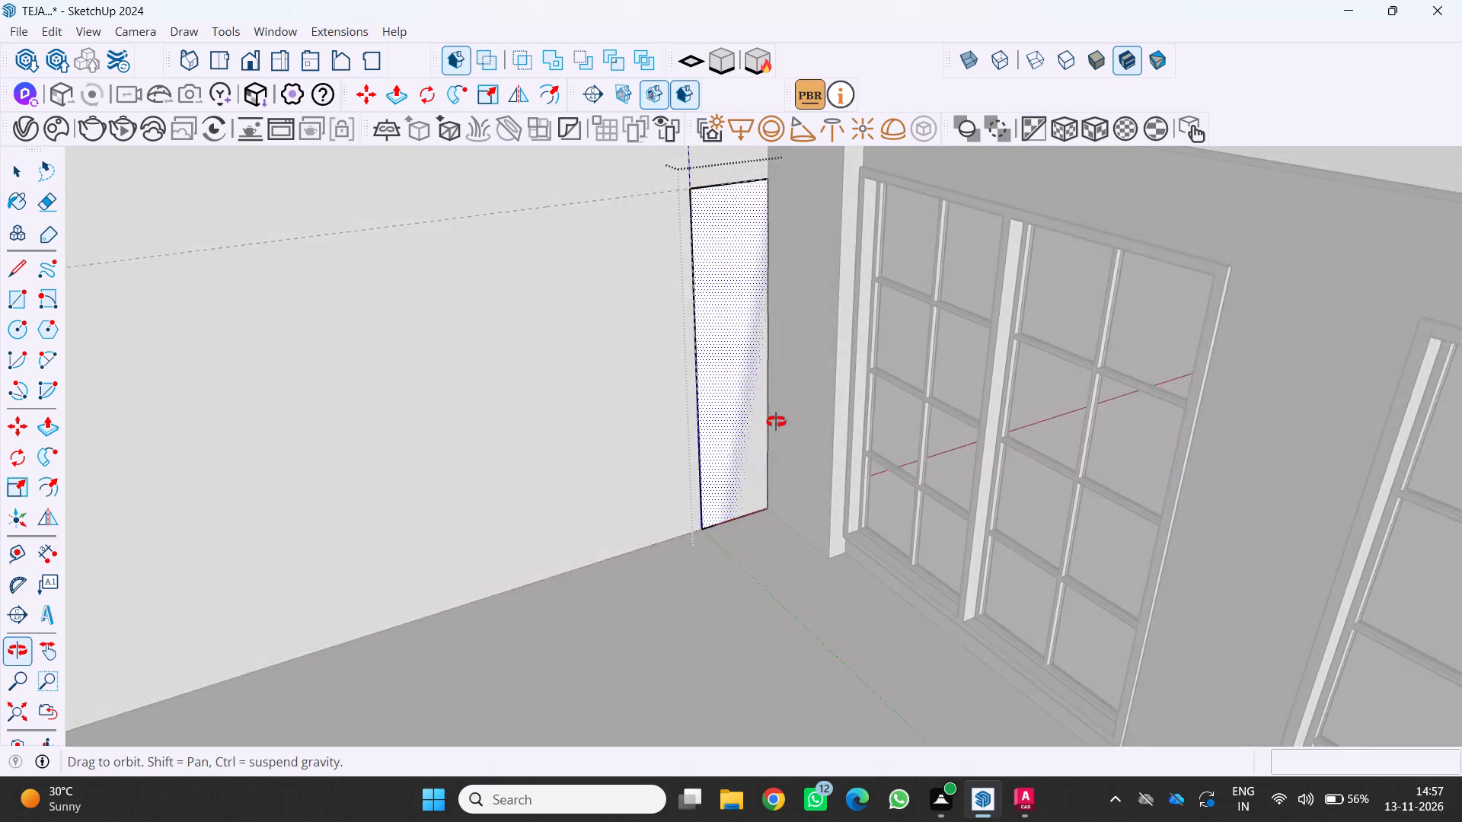
middle_drag(776, 422, 773, 541)
key(p)
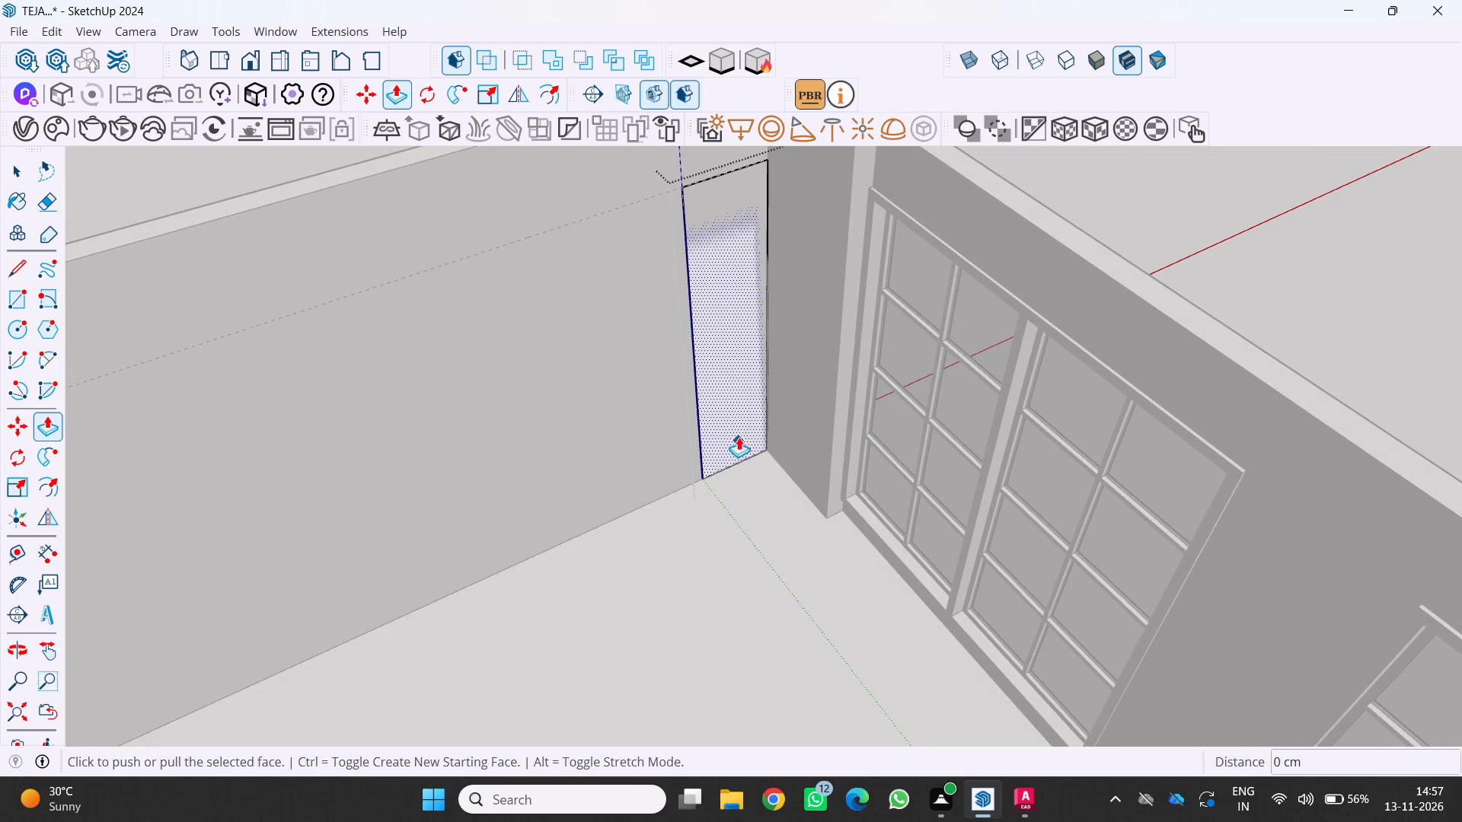
click(739, 431)
scroll(725, 422, up, 1)
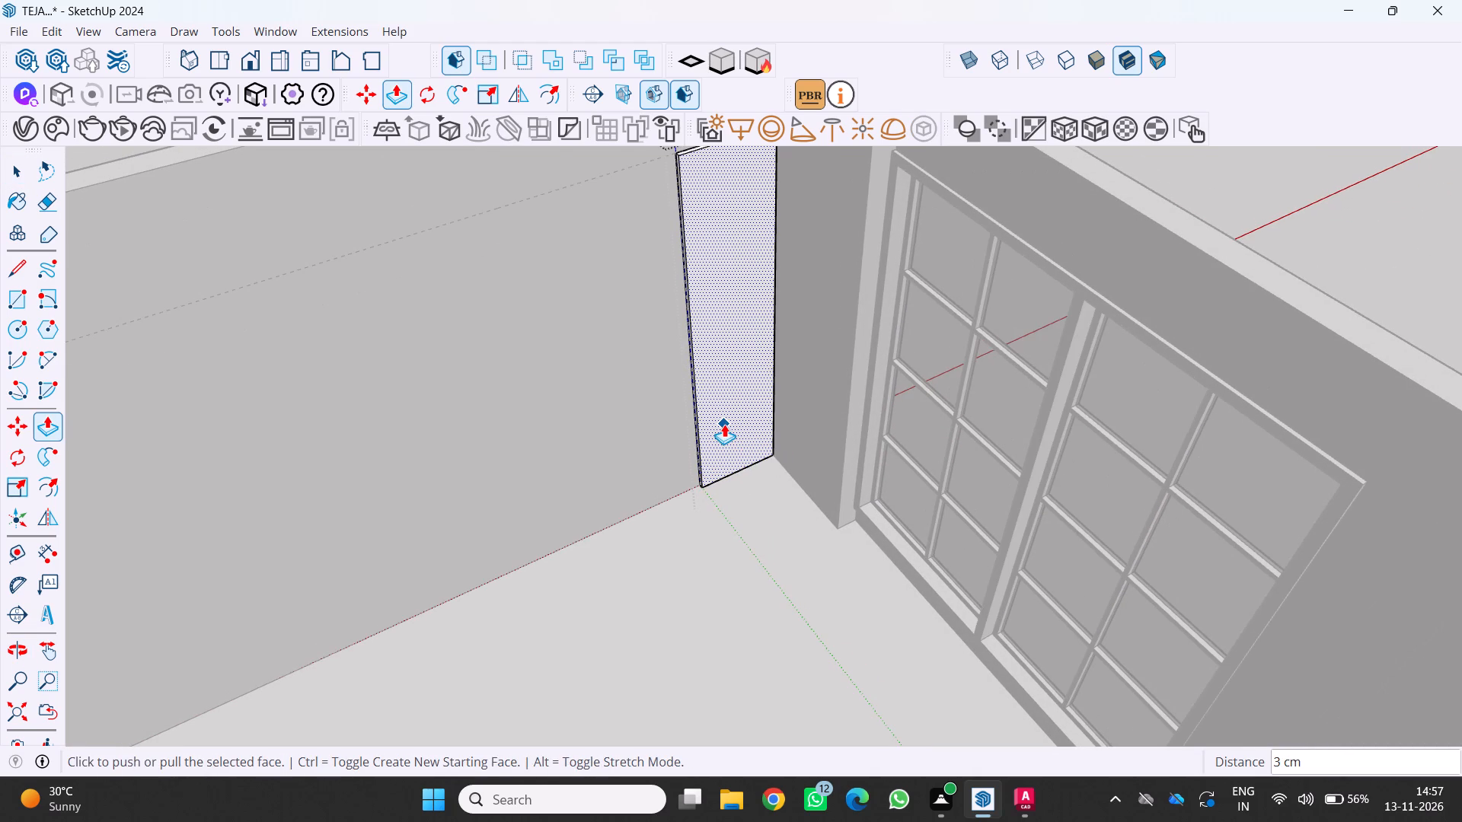
key(ctrl+z)
click(720, 419)
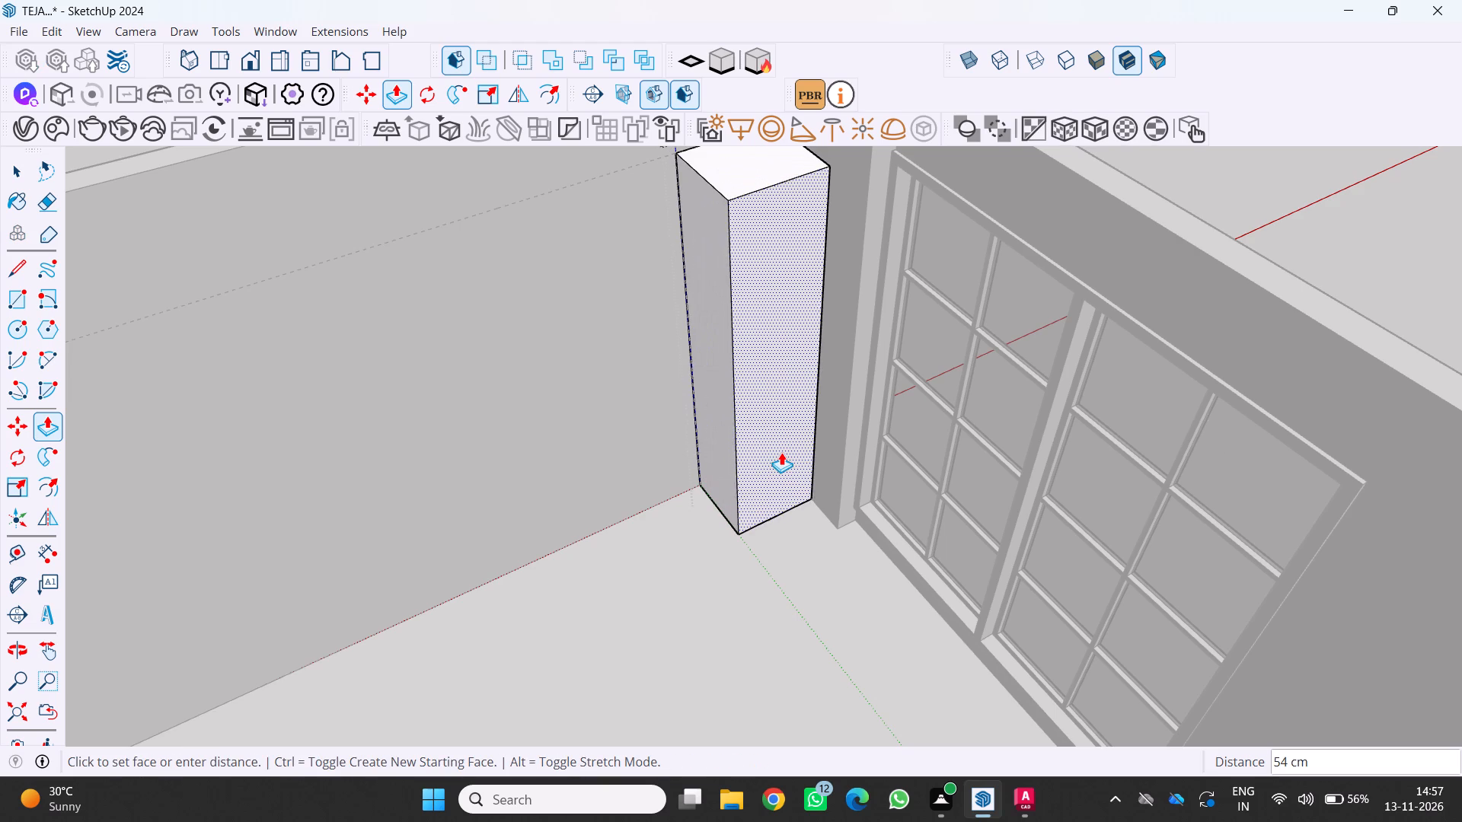
key(6)
key(0)
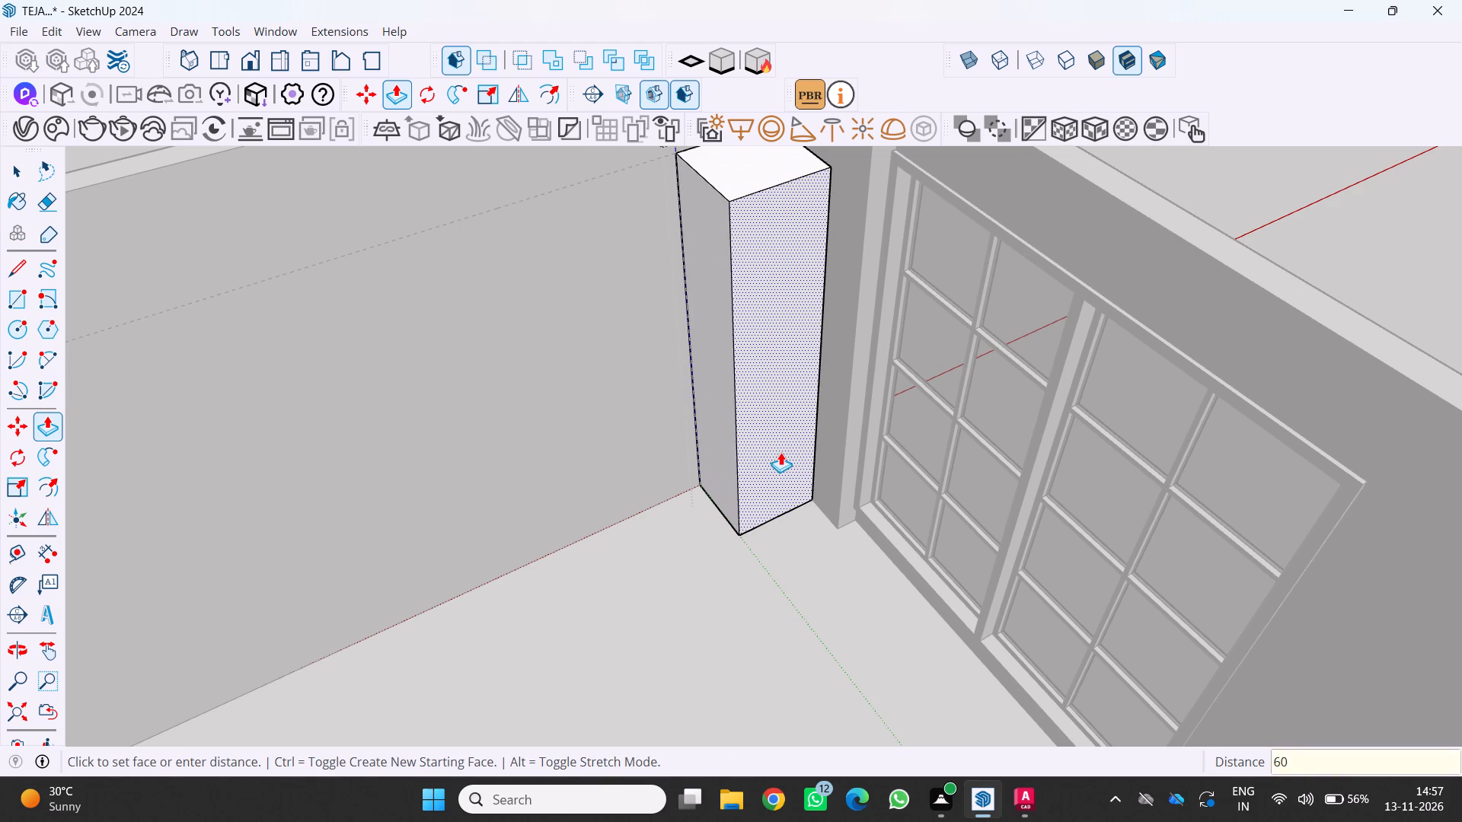
key(Return)
Examine the extruded corner unit from several angles, including how it sits against the back wall and window-side column.
scroll(778, 465, down, 1)
middle_drag(781, 470, 935, 457)
scroll(933, 457, down, 4)
middle_drag(832, 518, 576, 576)
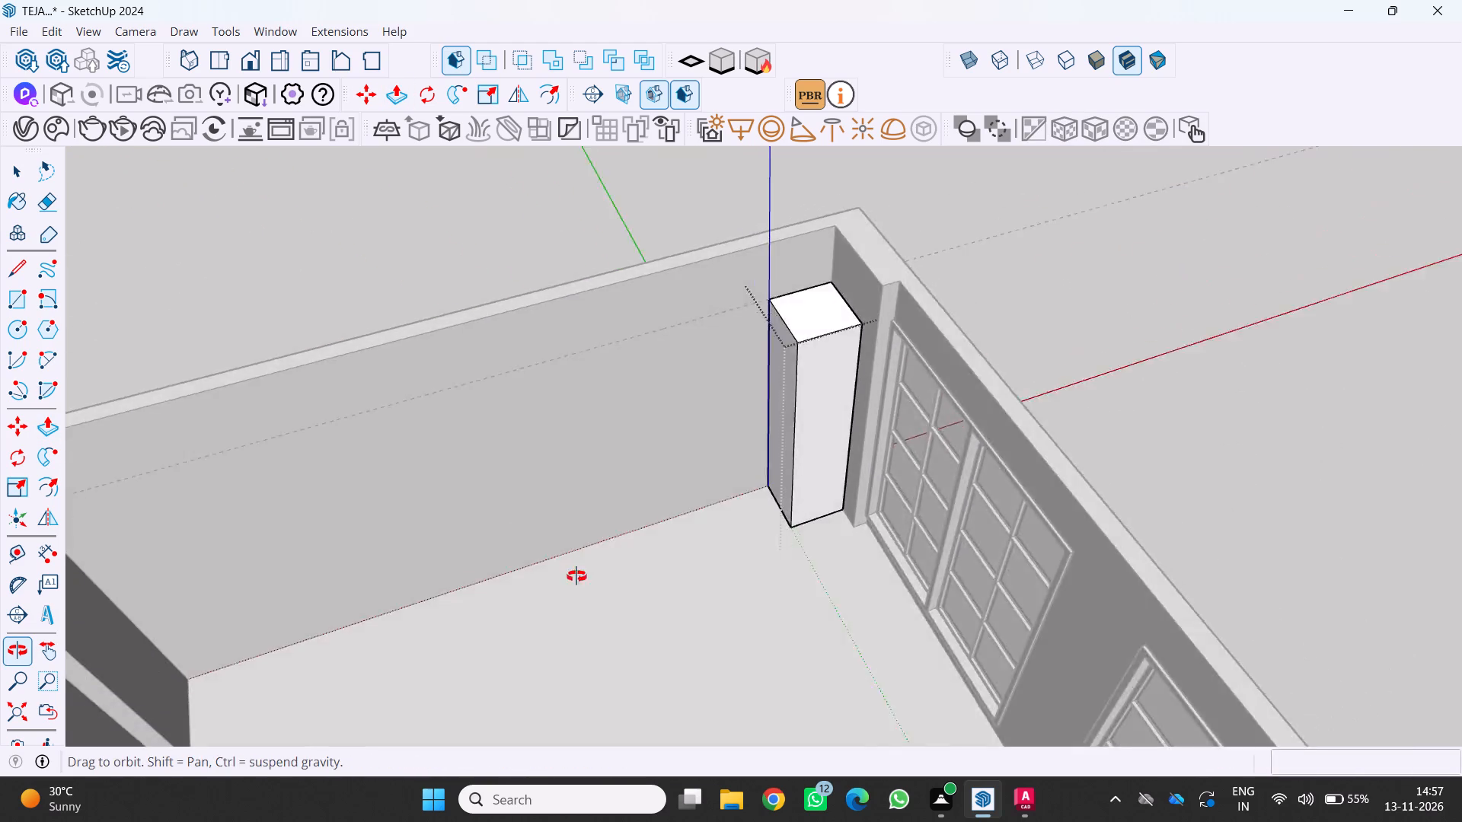
middle_drag(576, 576, 484, 627)
middle_drag(484, 632, 400, 625)
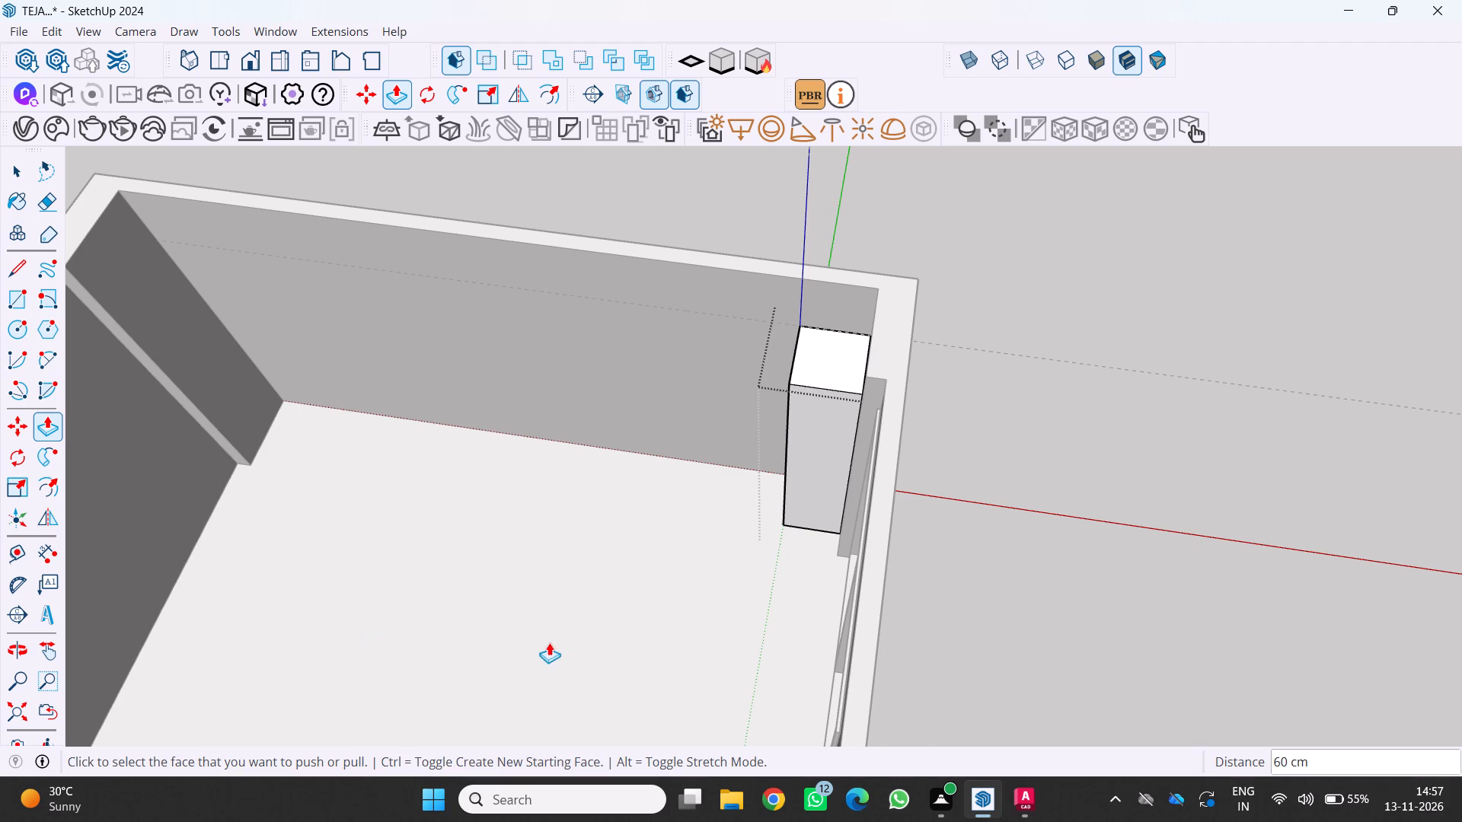
scroll(549, 642, up, 2)
middle_drag(557, 639, 800, 476)
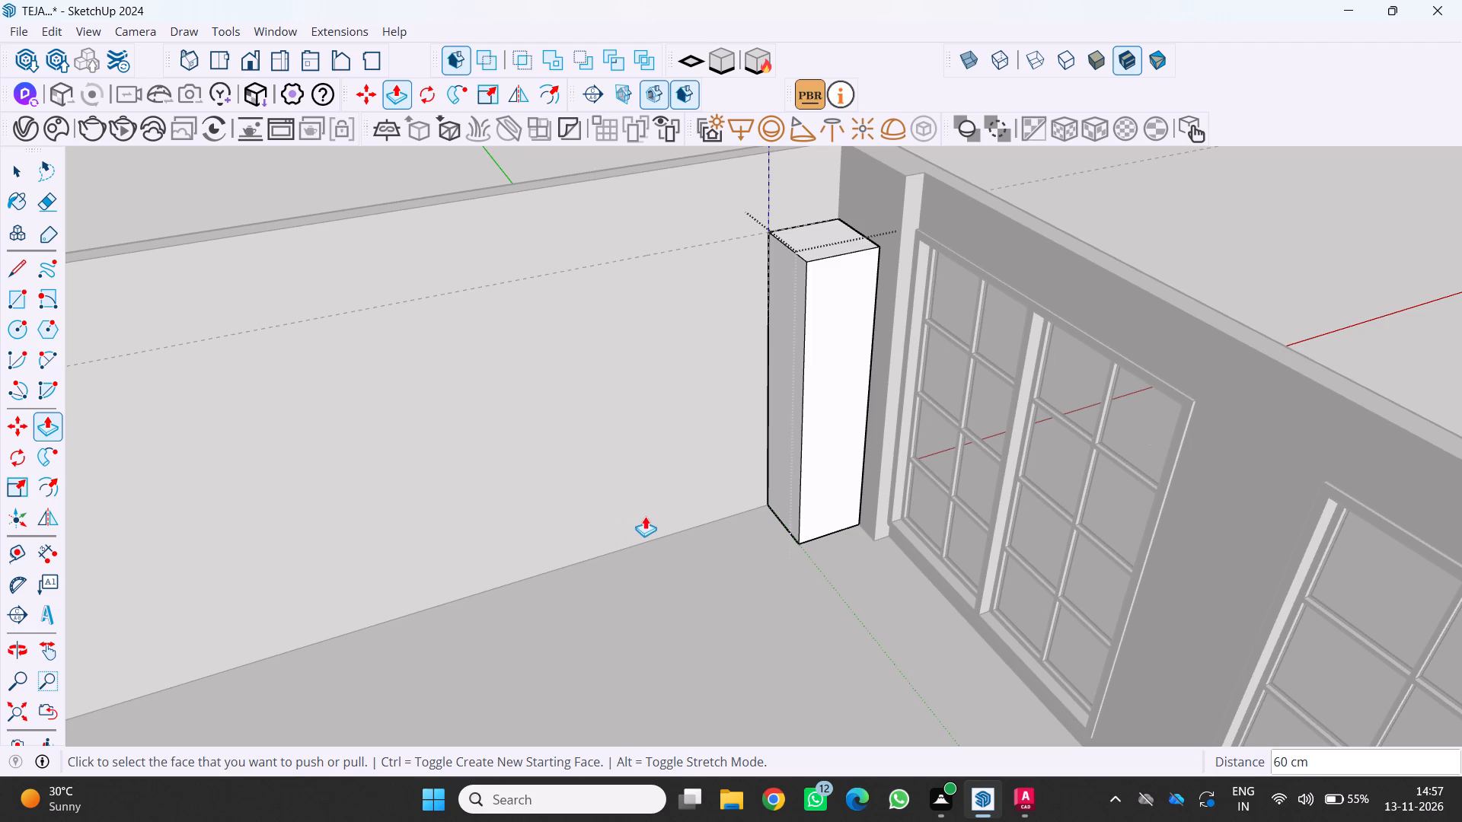
middle_drag(653, 517, 765, 515)
scroll(765, 515, up, 1)
middle_drag(710, 510, 471, 486)
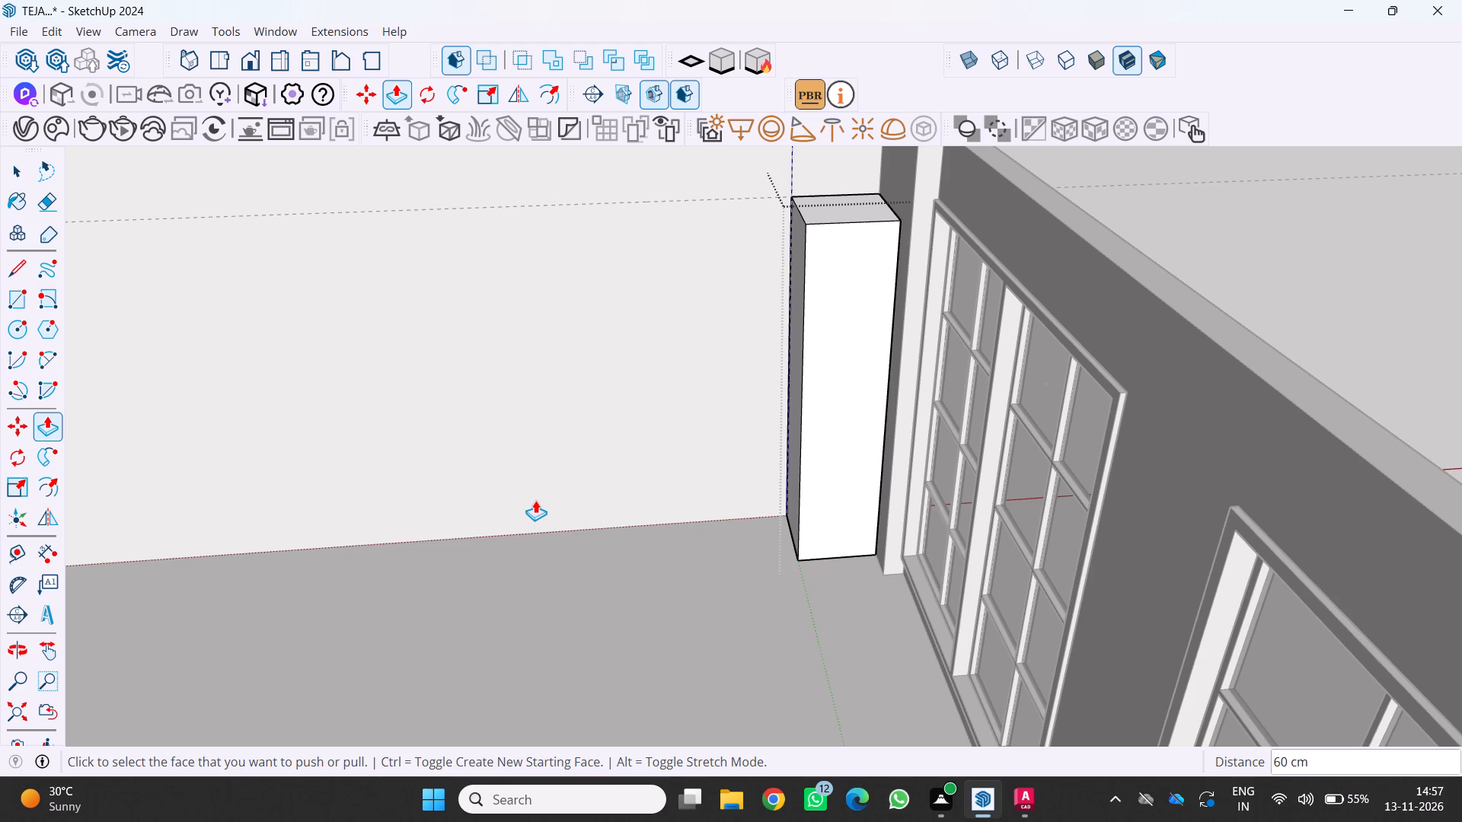
middle_drag(528, 500, 518, 480)
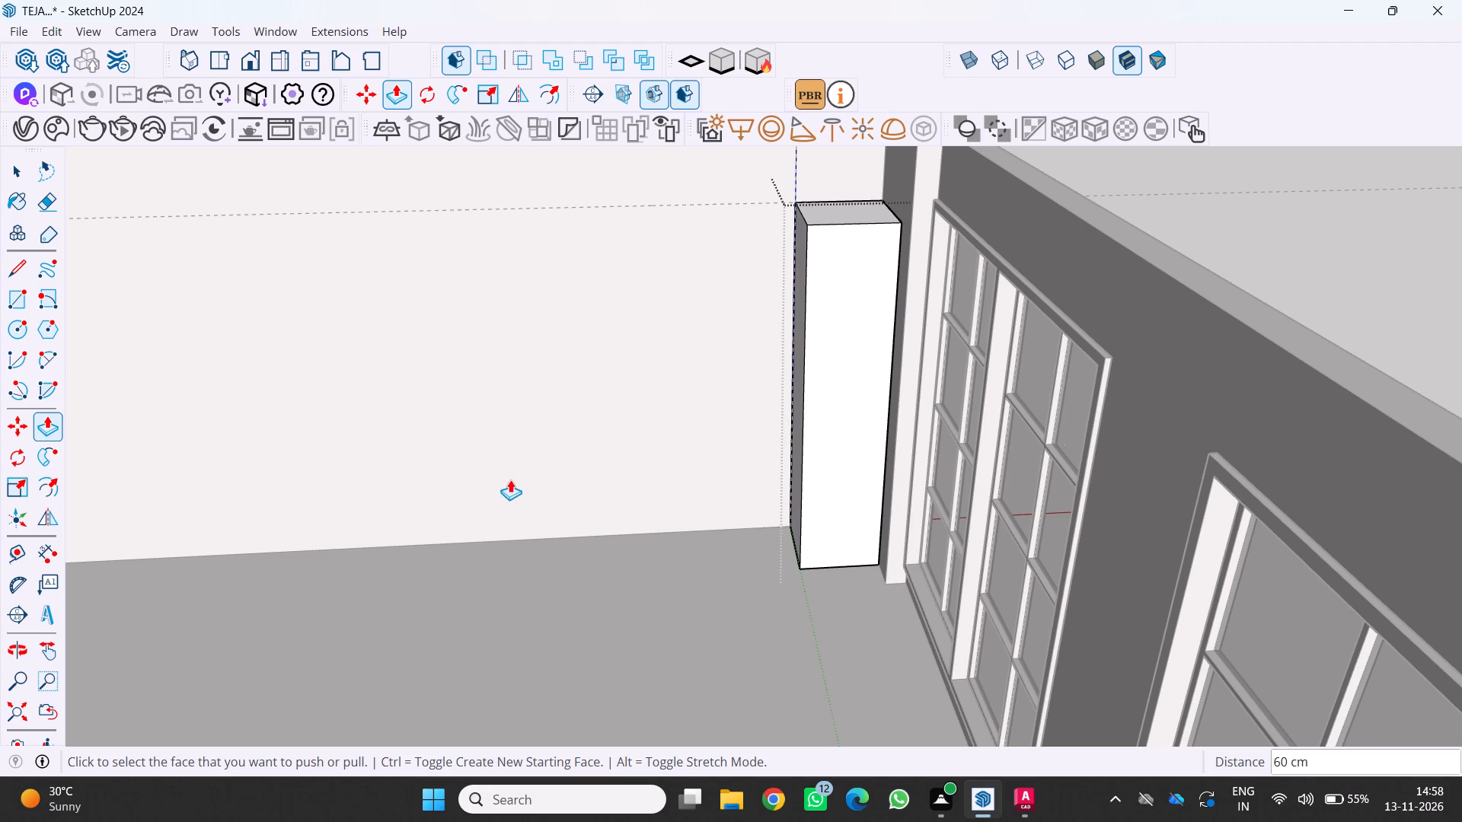
Copy the bottom edge of the corner unit's front face 10 cm upward to mark the plinth.
scroll(536, 498, up, 2)
scroll(712, 568, up, 1)
middle_drag(713, 569, 659, 562)
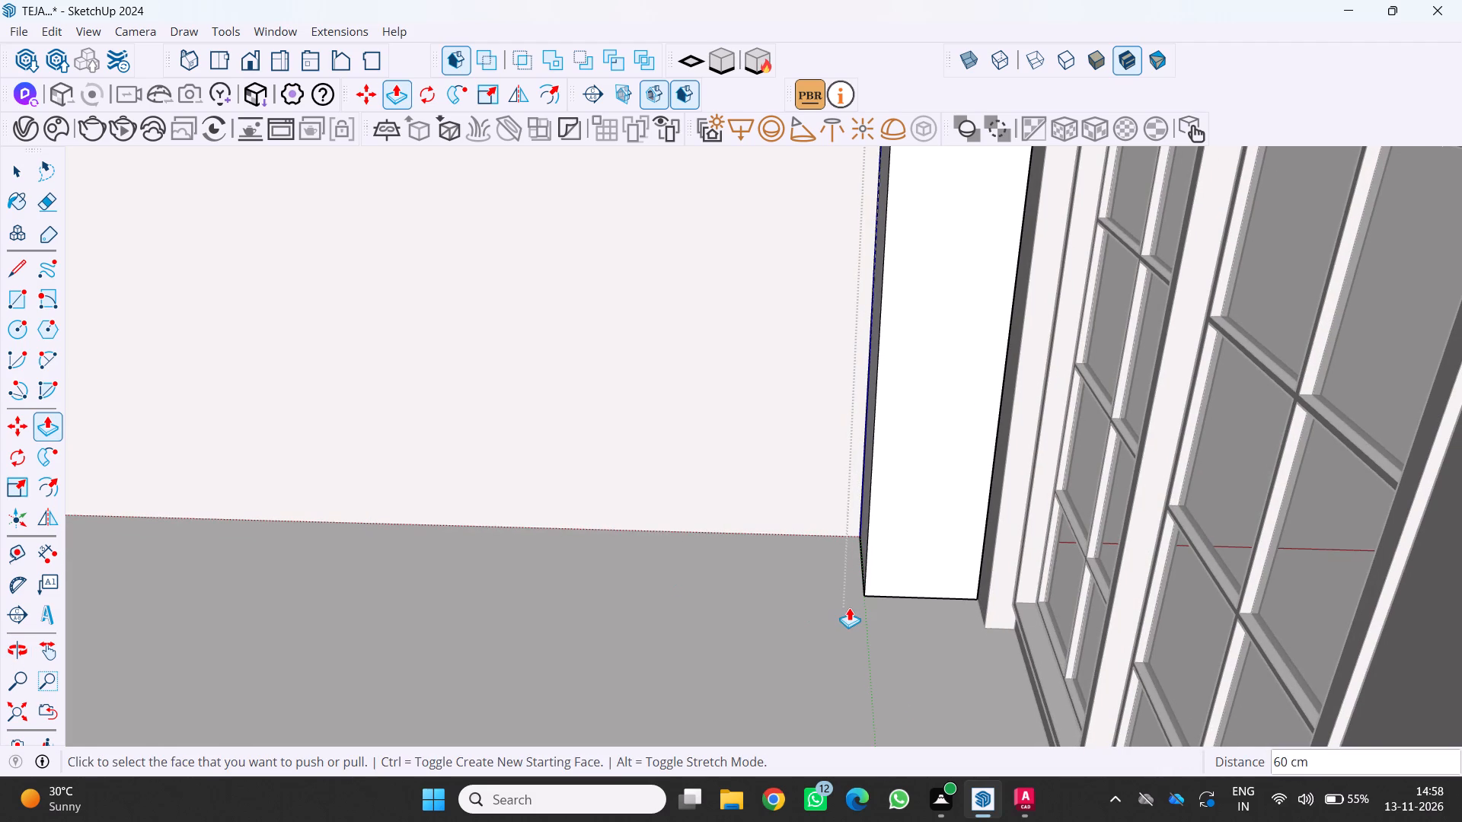
key(space)
click(900, 597)
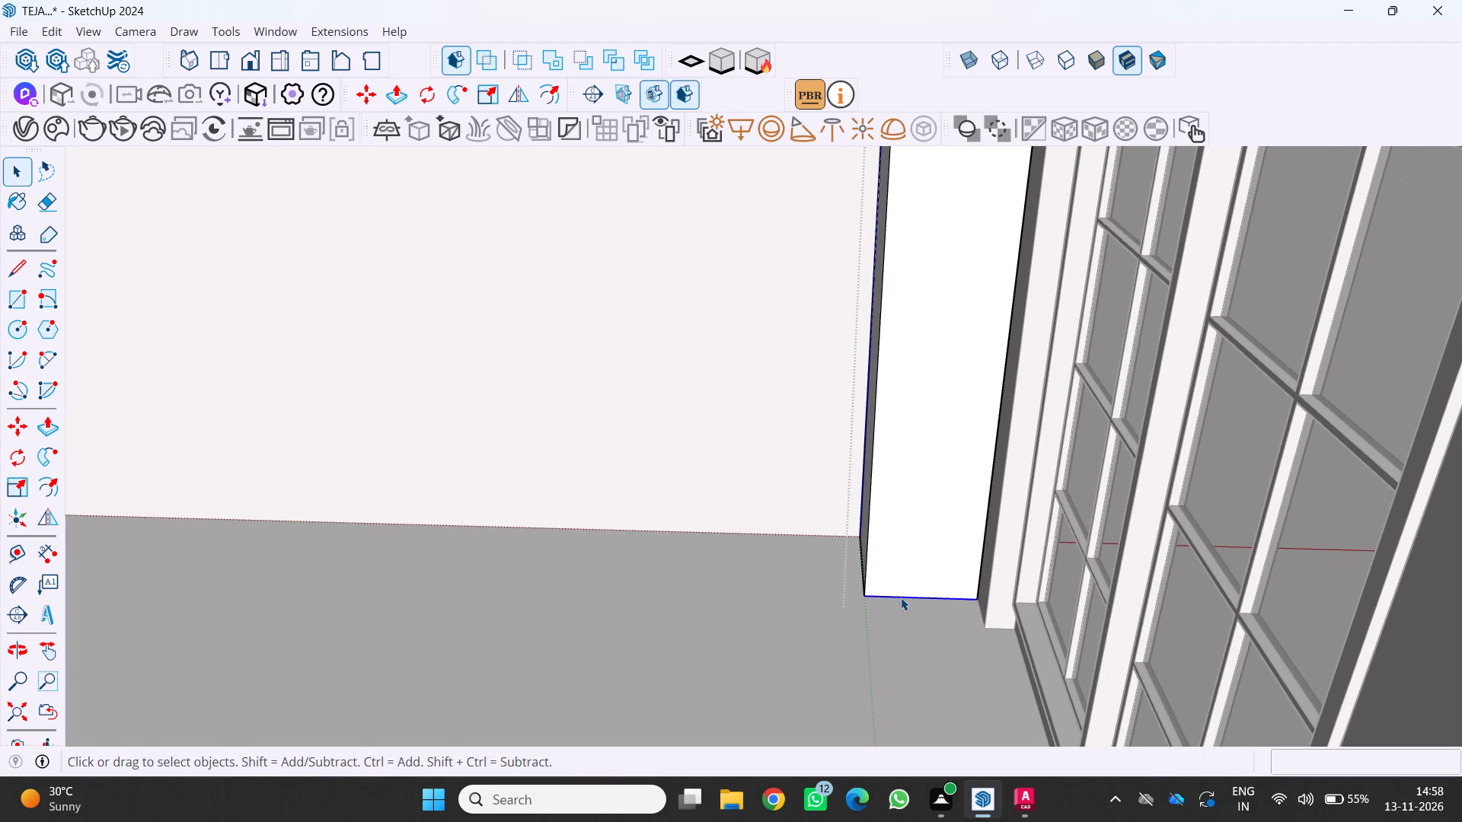
scroll(896, 604, up, 3)
key(m)
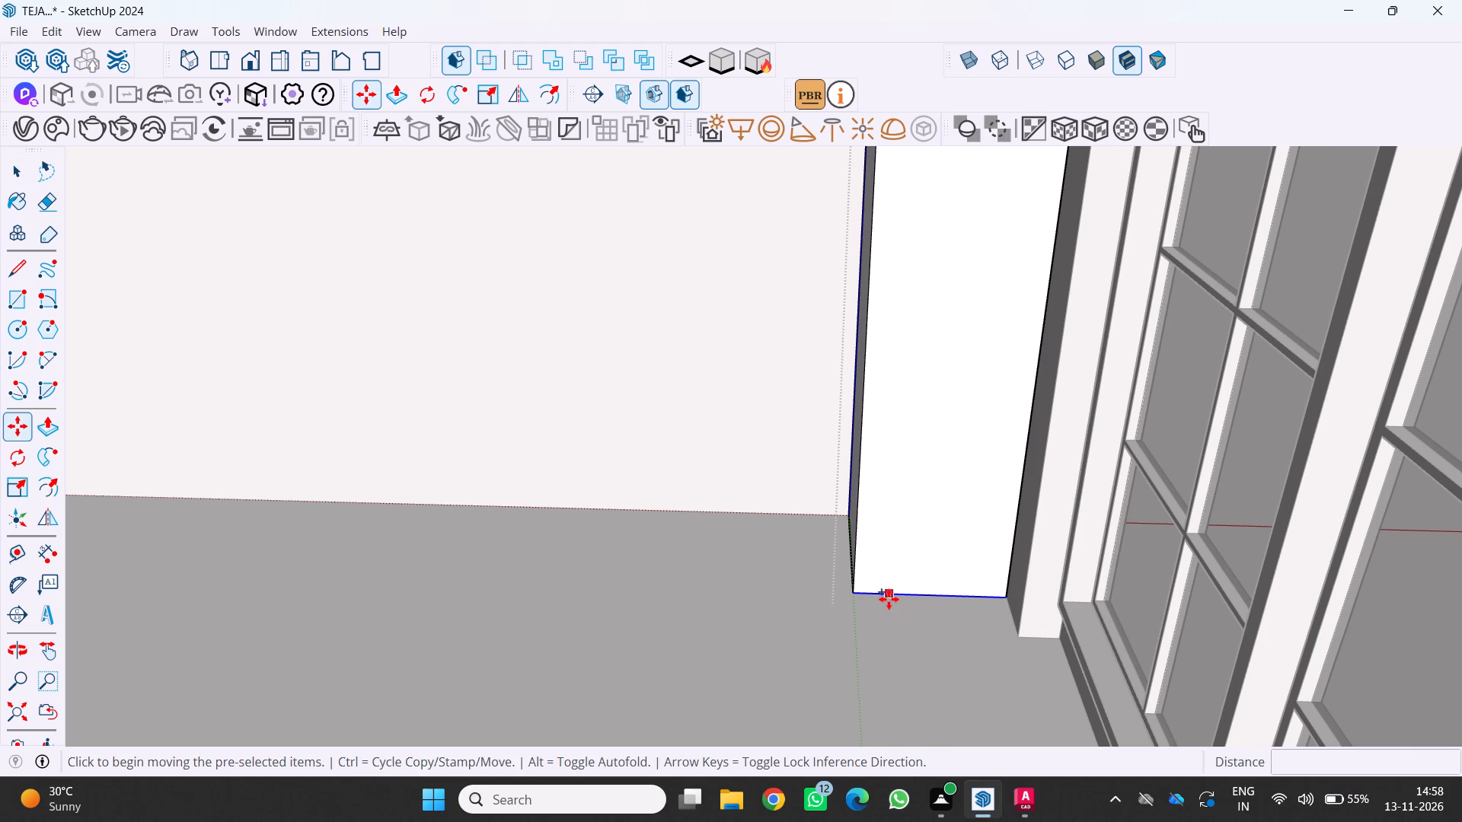
scroll(835, 616, up, 3)
click(863, 582)
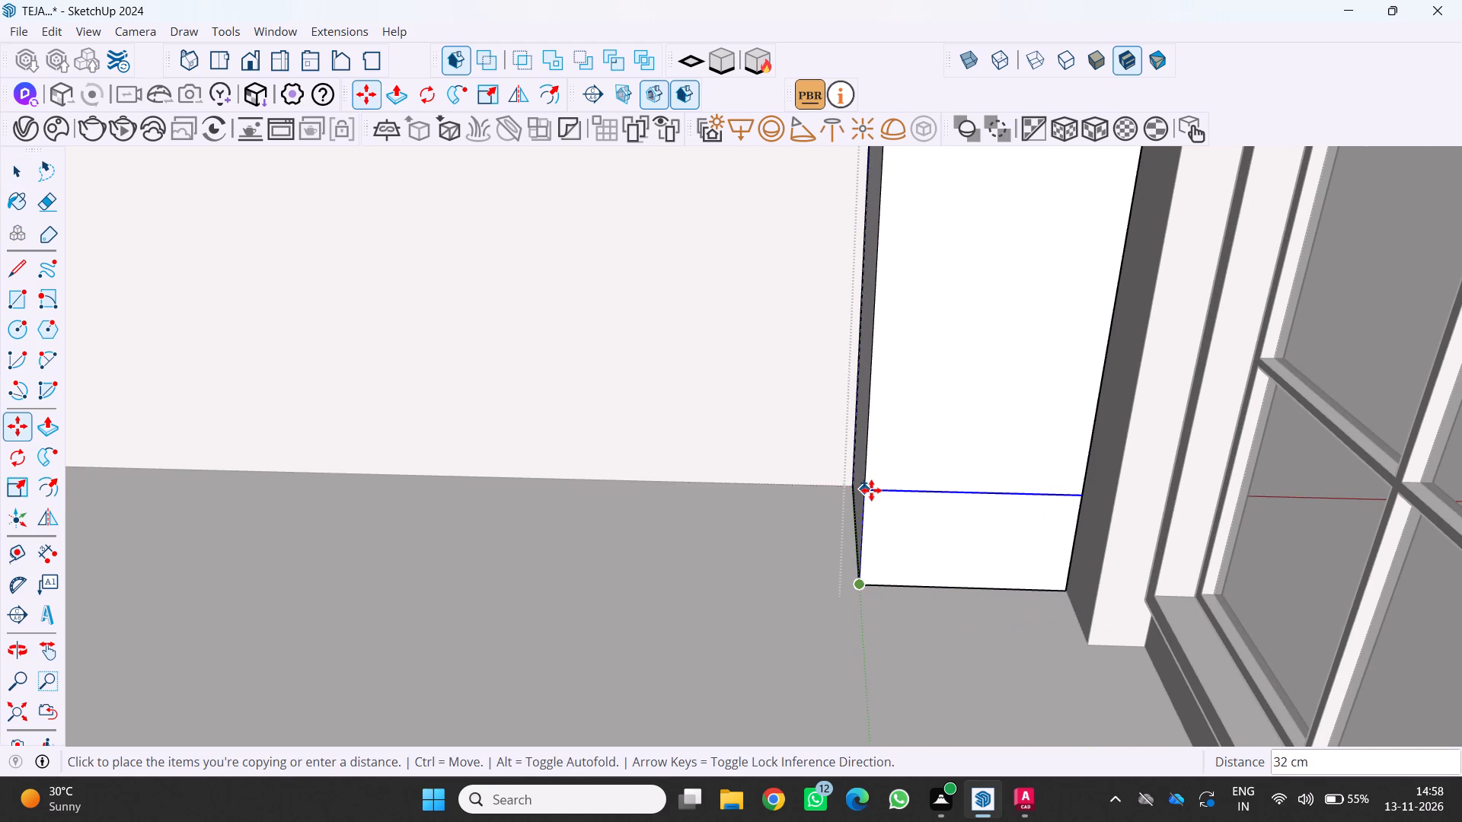
text(10)
key(Return)
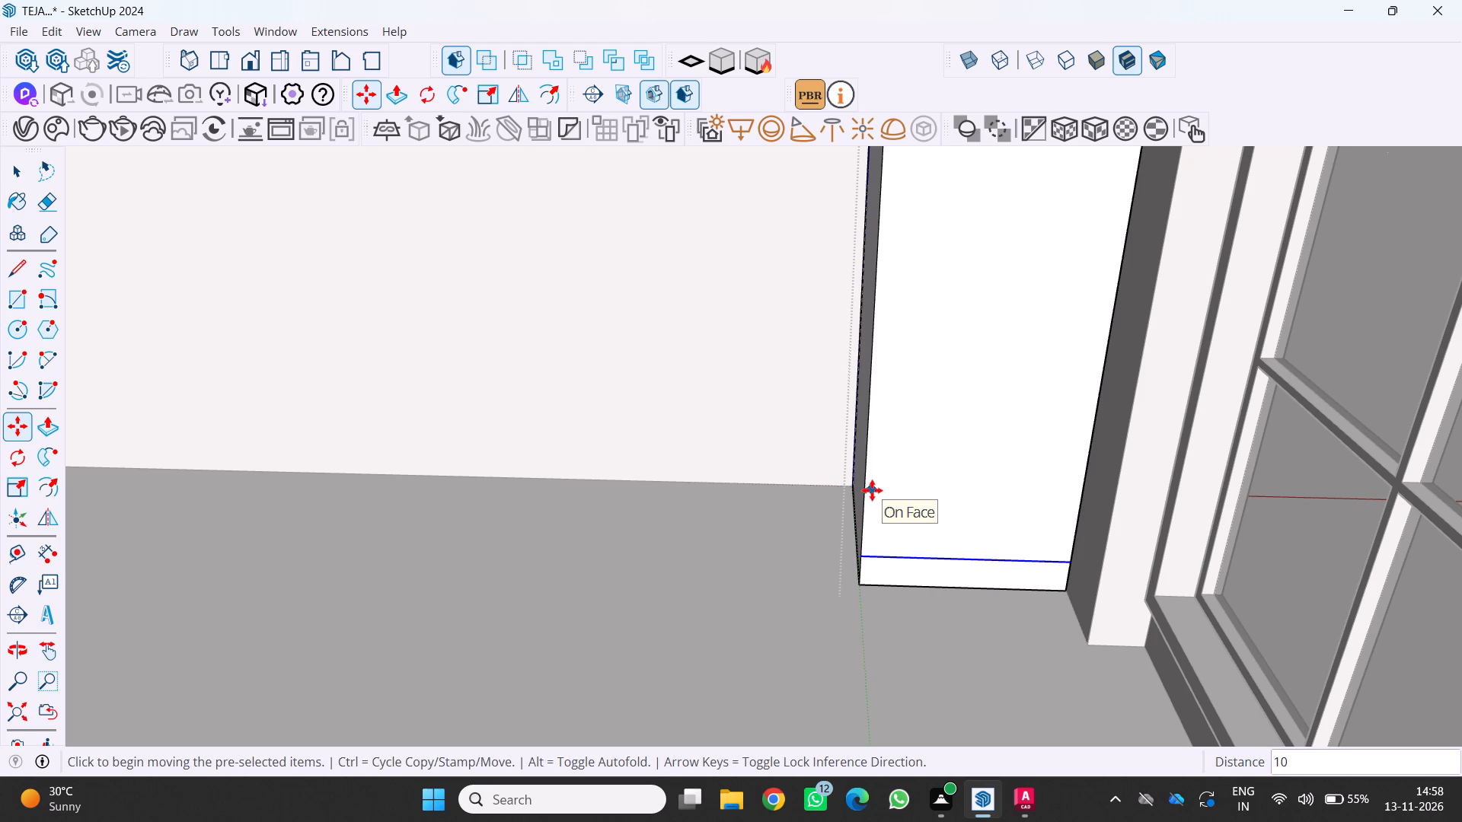
Copy the plinth line on the unit's front face 50 cm upward to divide off a lower panel.
key(m)
scroll(886, 561, up, 3)
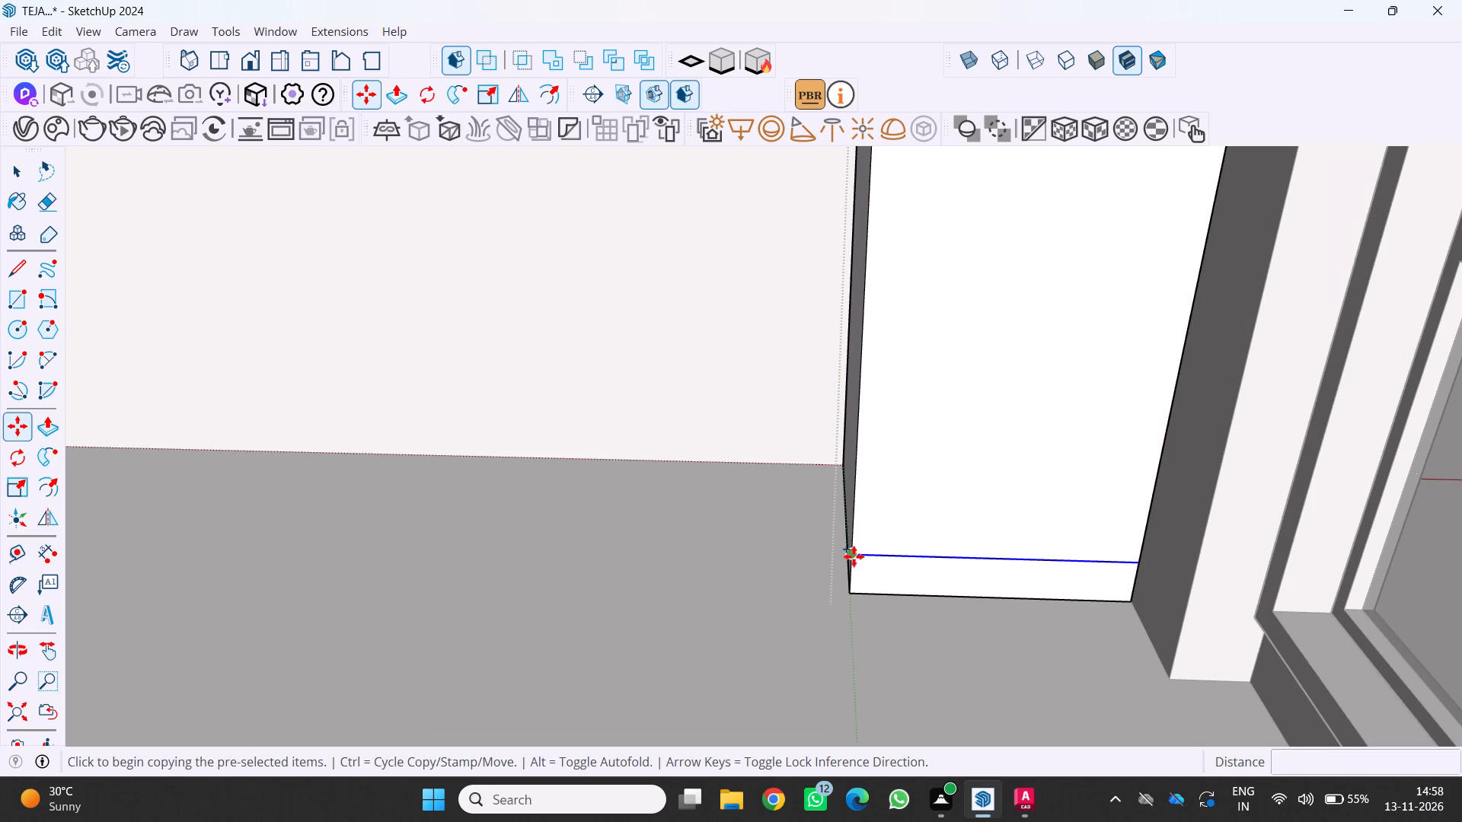
click(854, 556)
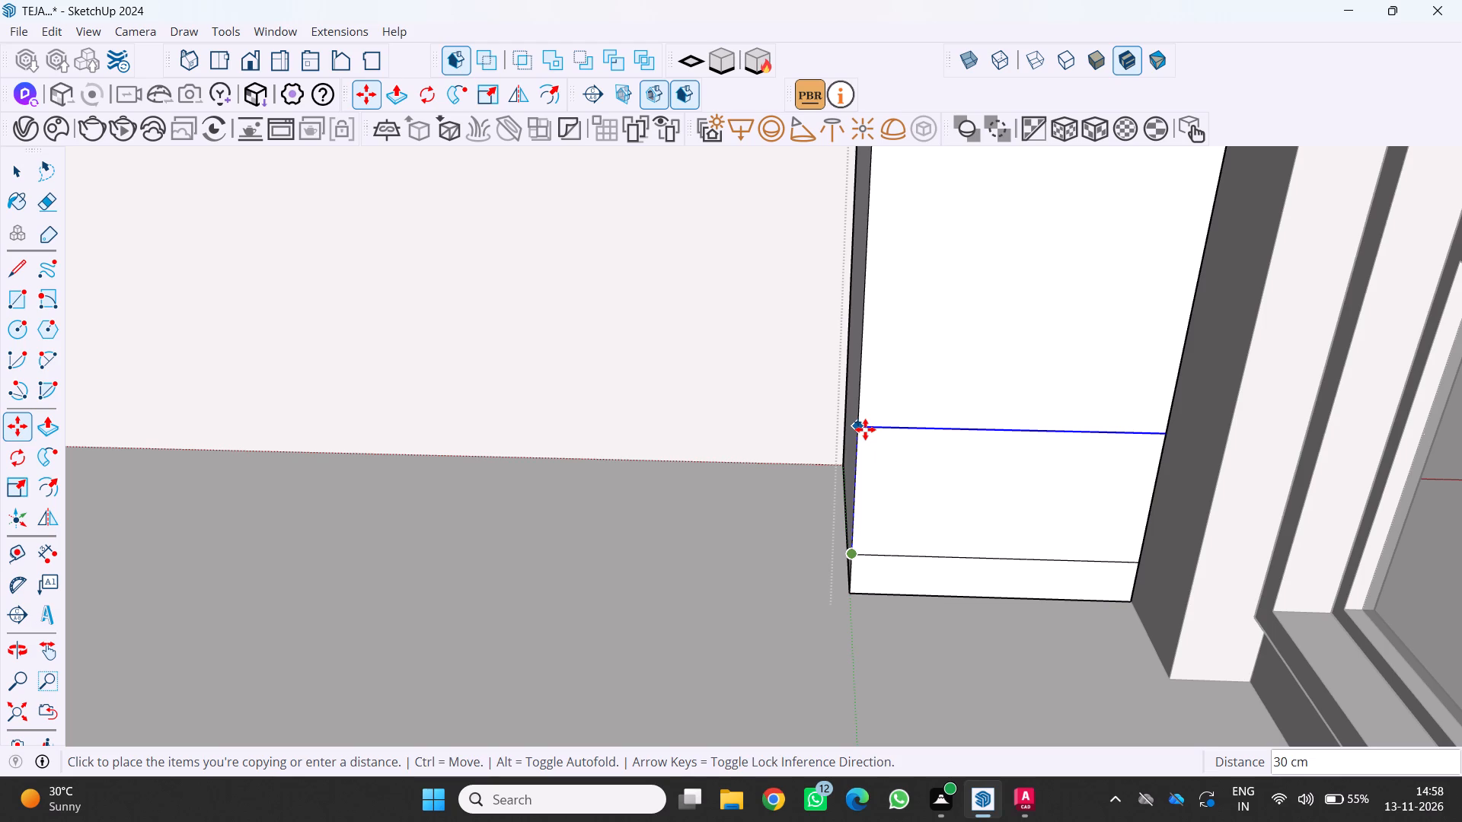
text(50)
key(Return)
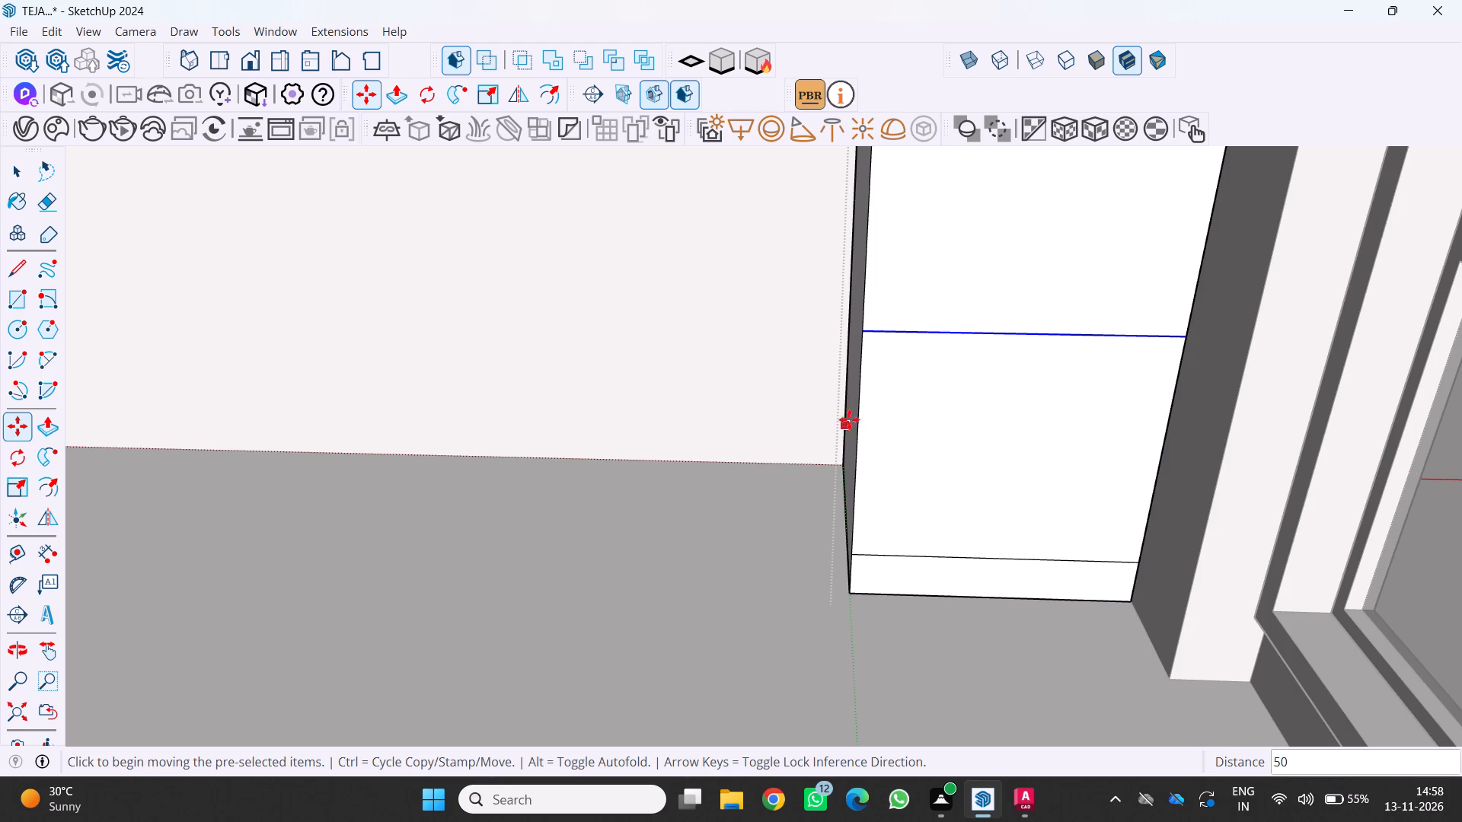
Copy the lower panel's top line 120 cm upward on the front face to separate the middle and top panels.
scroll(798, 444, down, 7)
middle_drag(813, 471, 886, 556)
scroll(886, 556, down, 3)
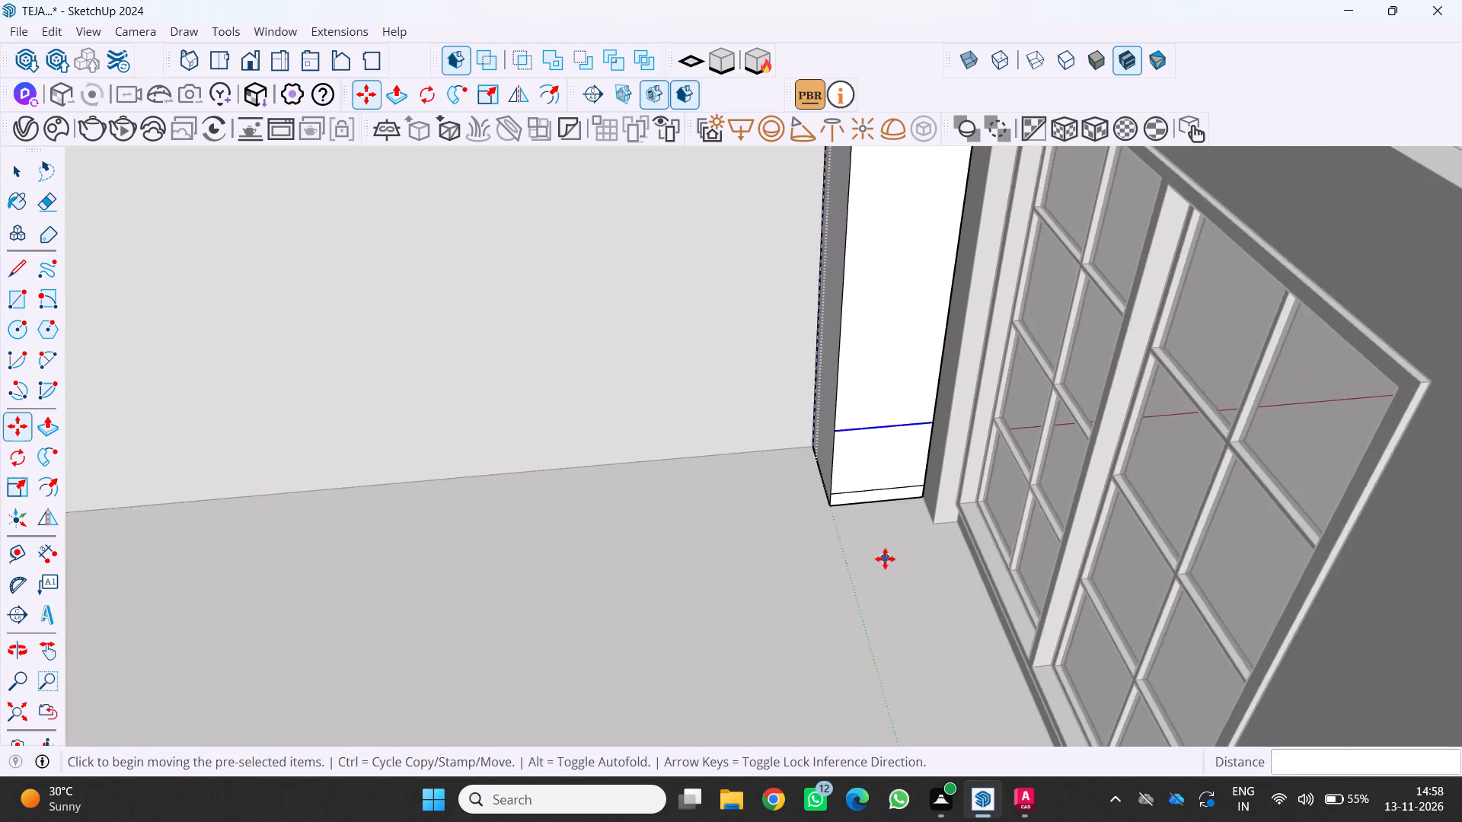
scroll(885, 559, down, 3)
middle_drag(876, 564, 868, 479)
scroll(858, 483, up, 3)
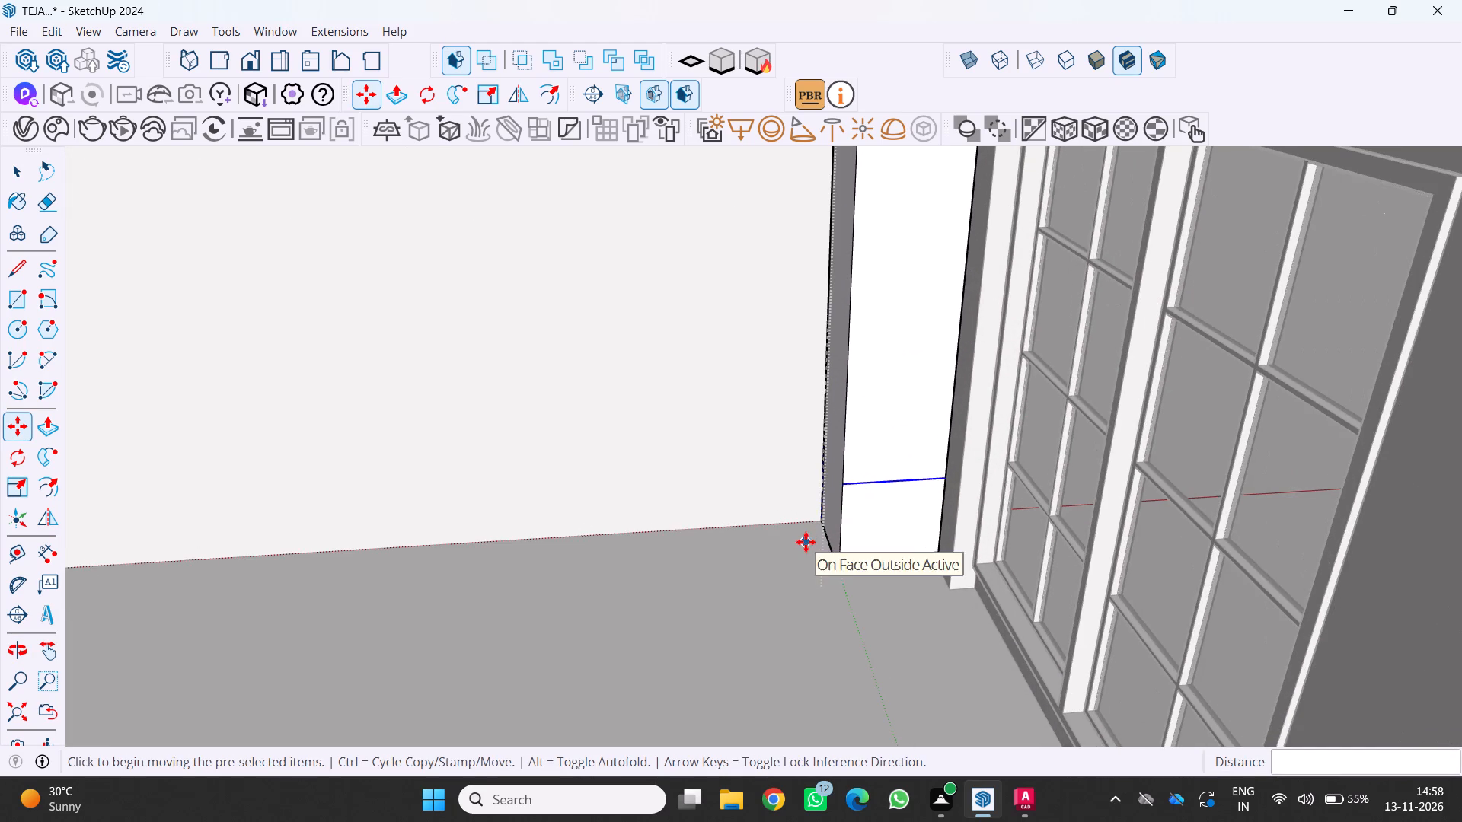
key(m)
scroll(841, 508, up, 3)
click(844, 477)
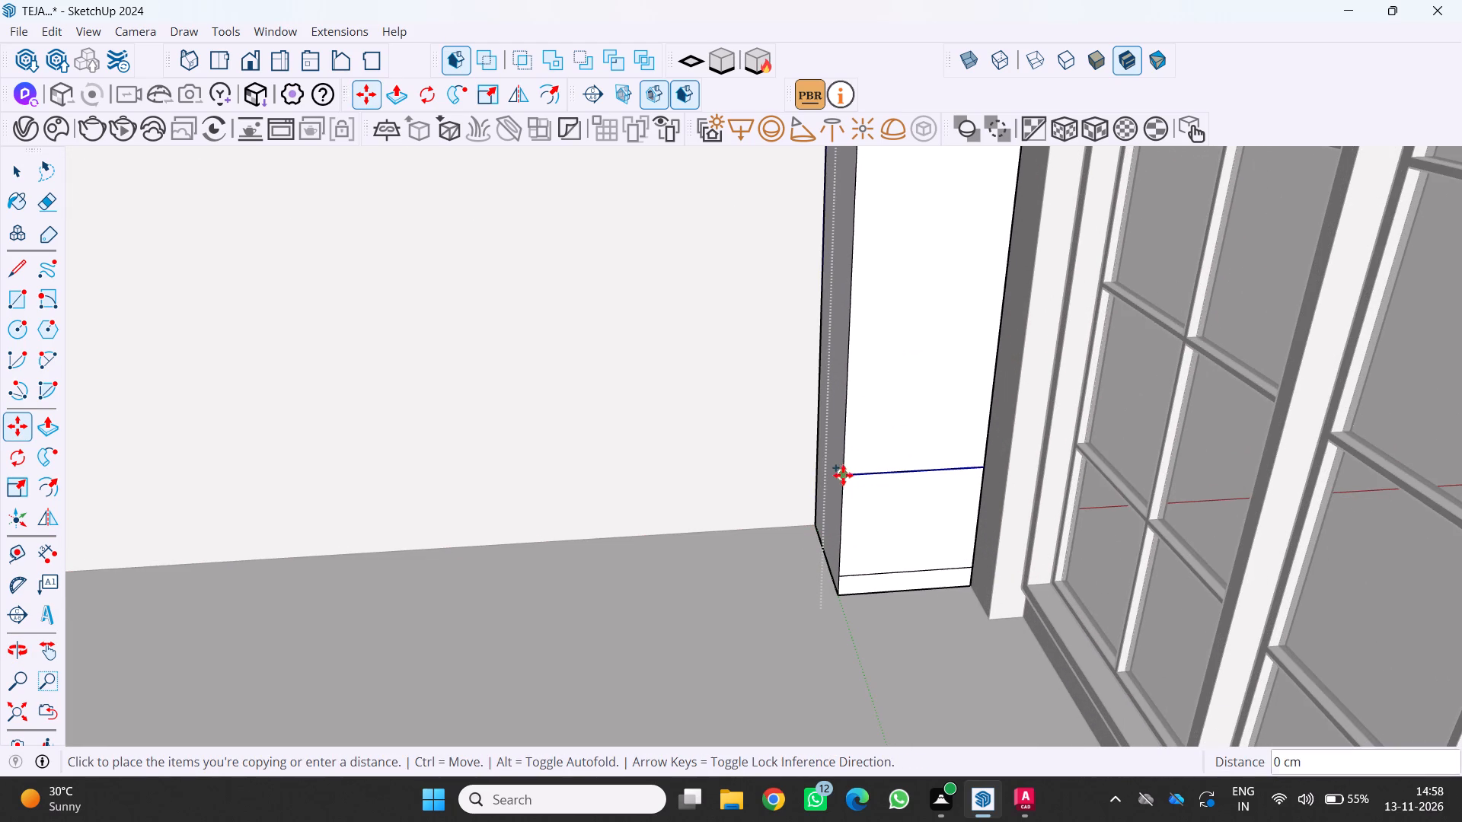
text(120)
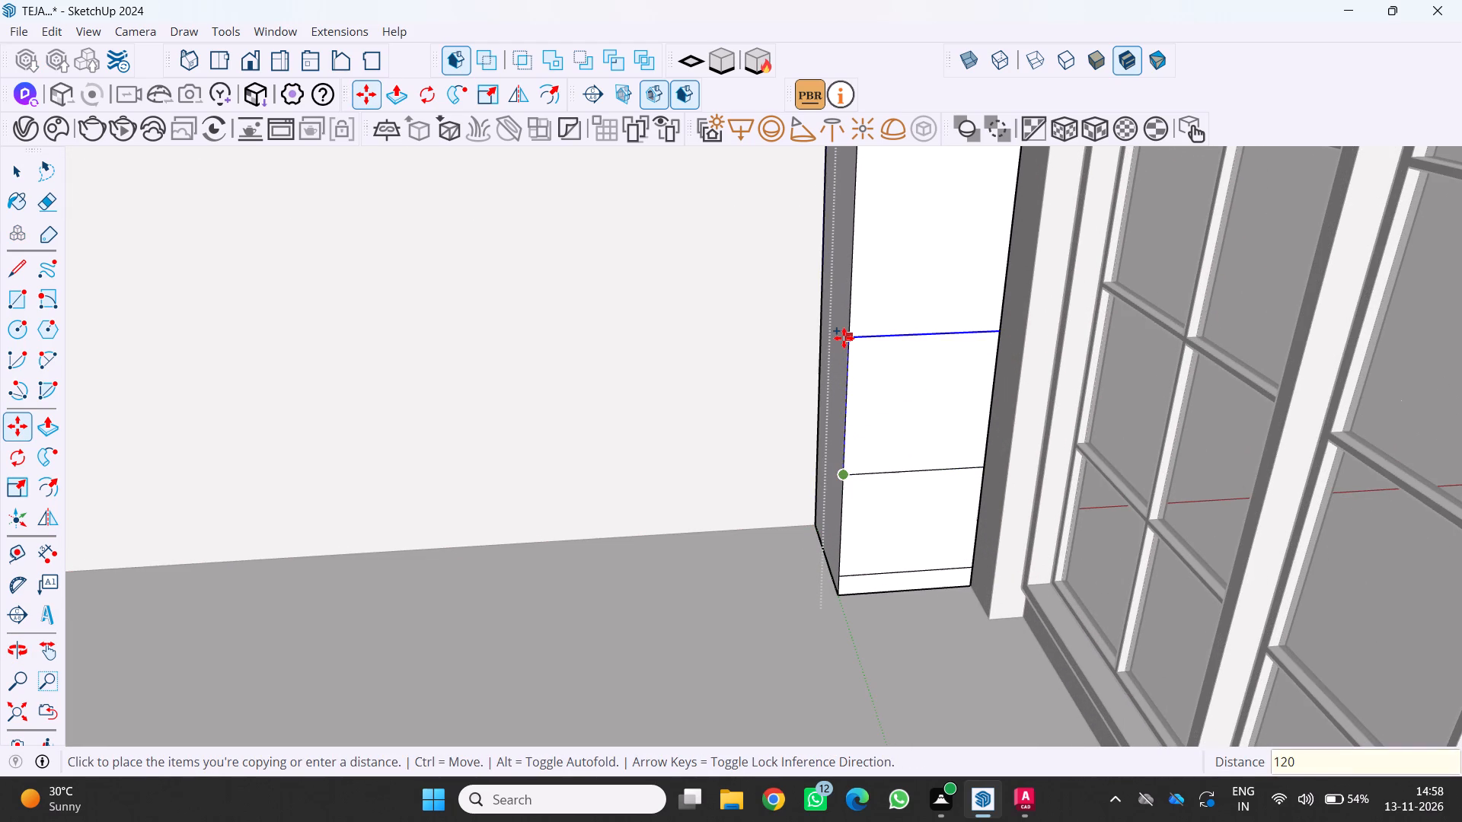
key(Return)
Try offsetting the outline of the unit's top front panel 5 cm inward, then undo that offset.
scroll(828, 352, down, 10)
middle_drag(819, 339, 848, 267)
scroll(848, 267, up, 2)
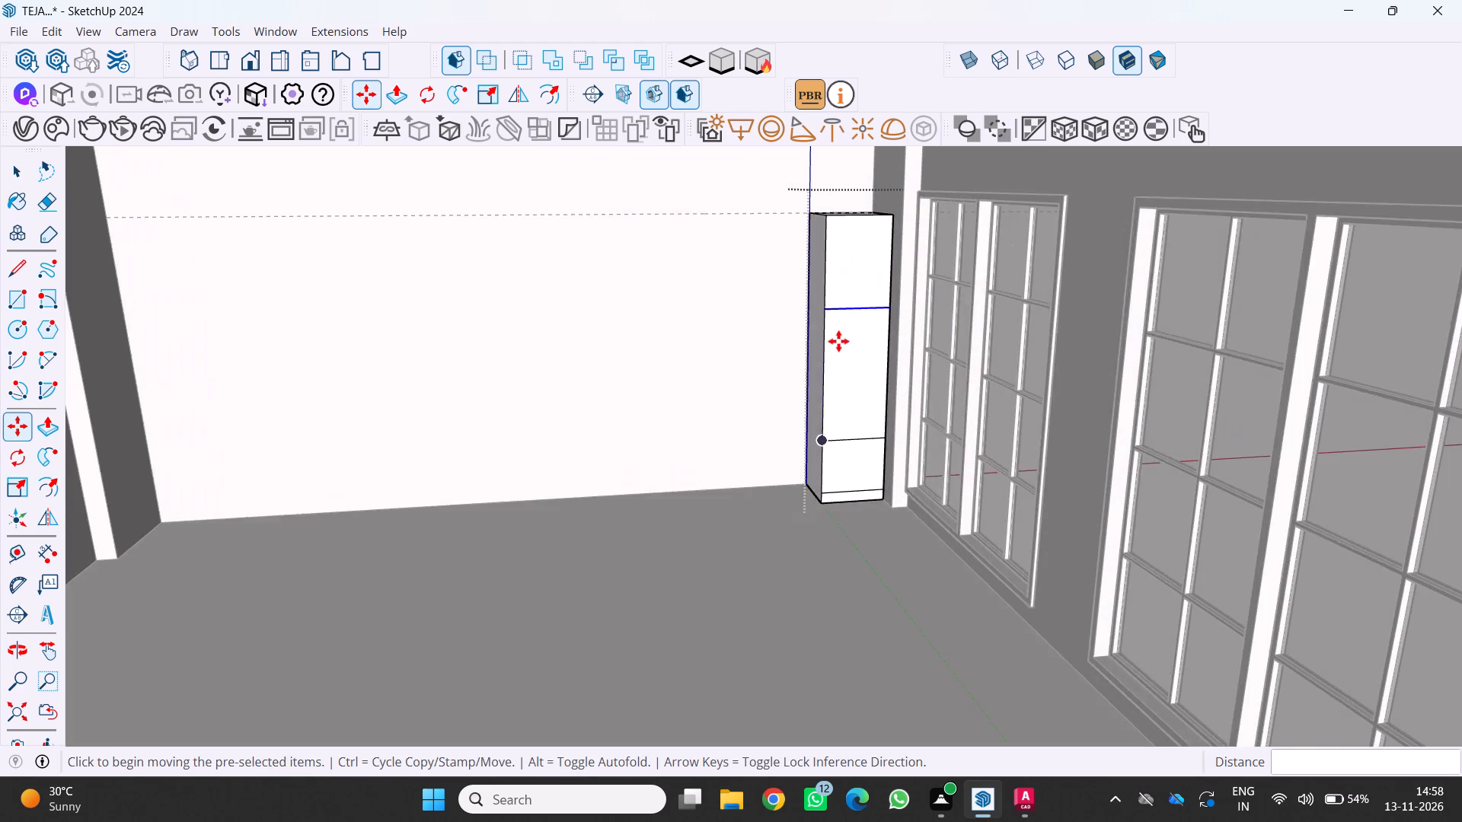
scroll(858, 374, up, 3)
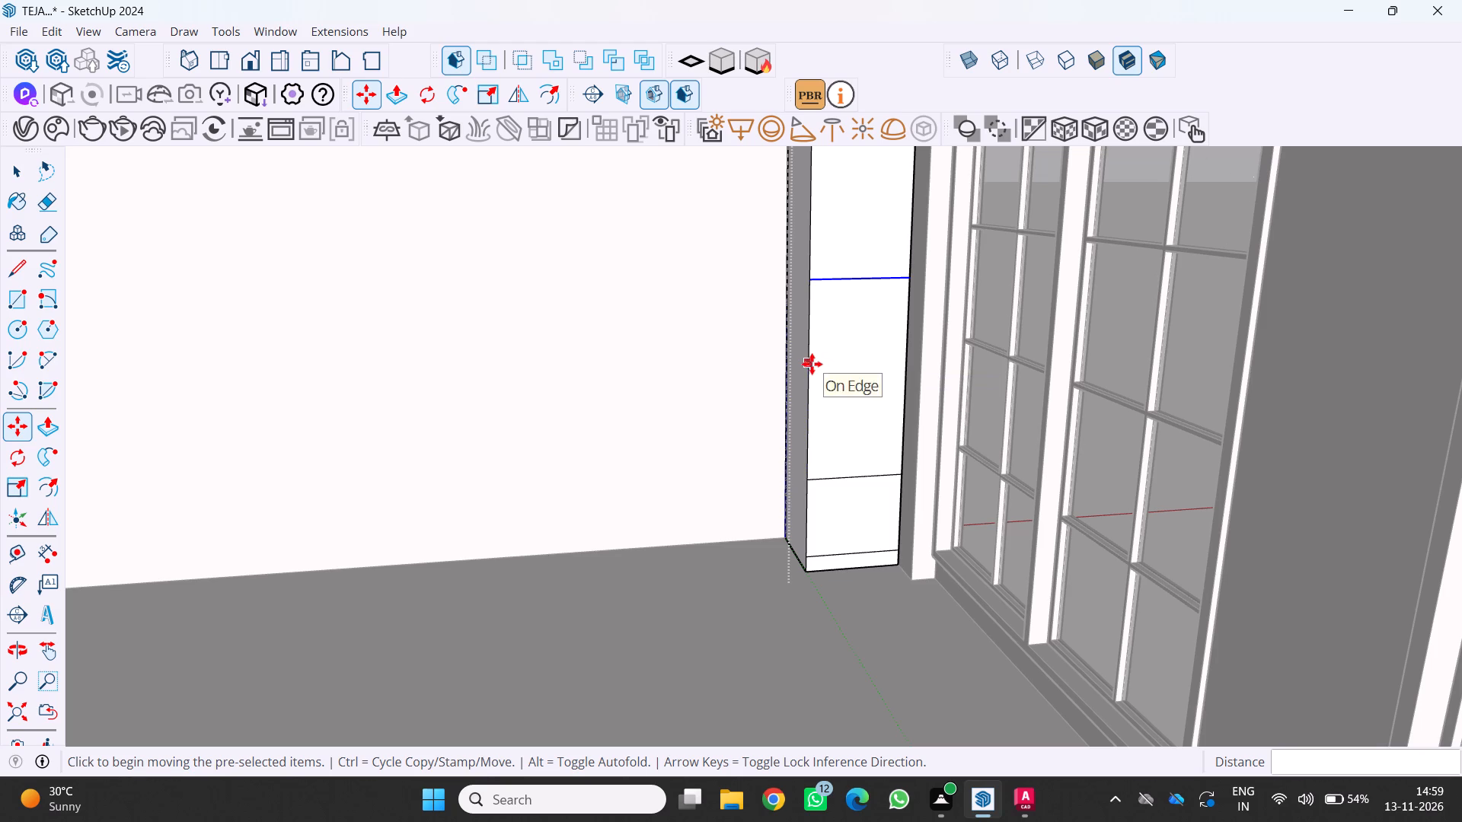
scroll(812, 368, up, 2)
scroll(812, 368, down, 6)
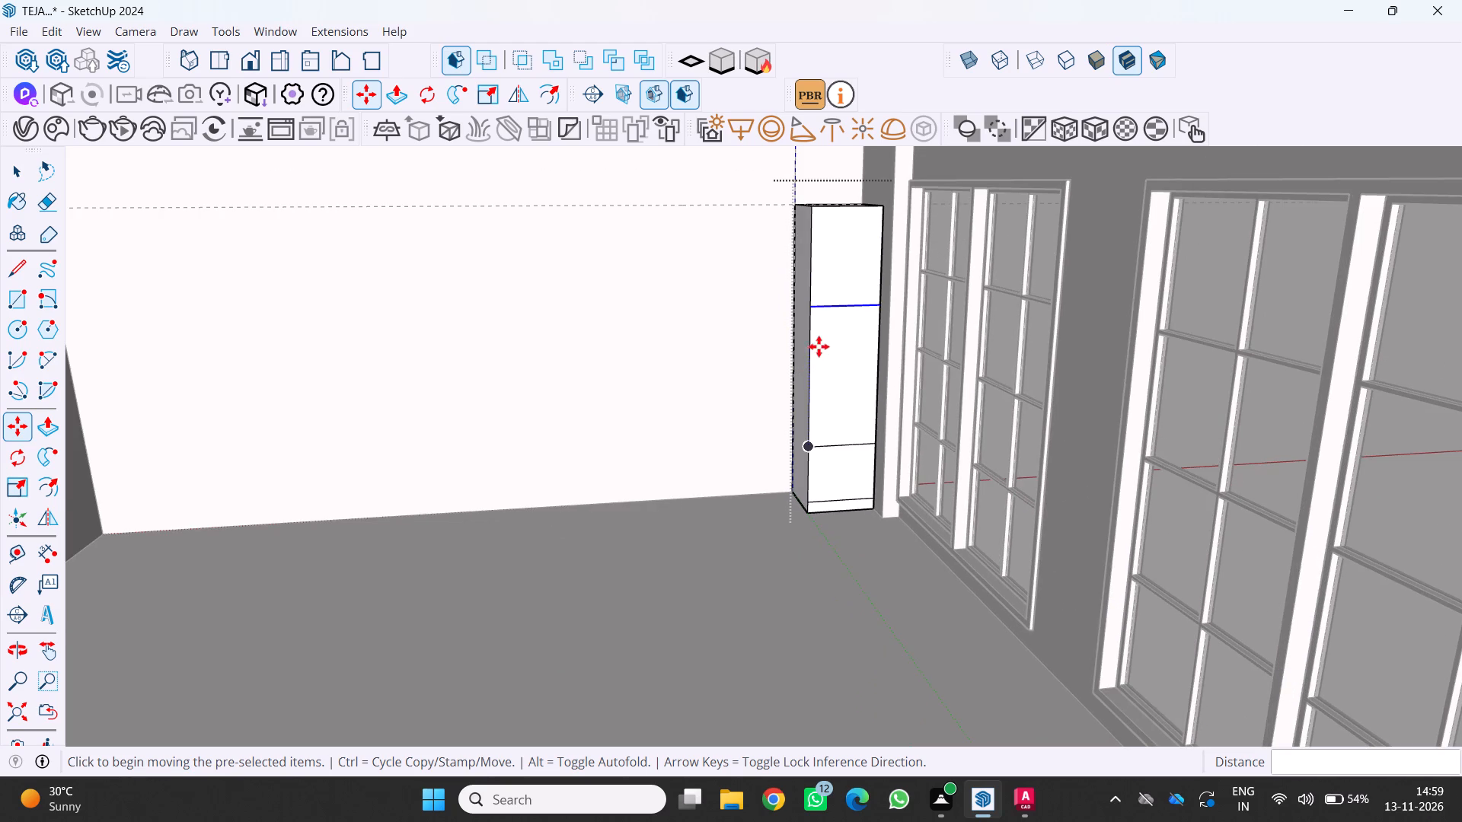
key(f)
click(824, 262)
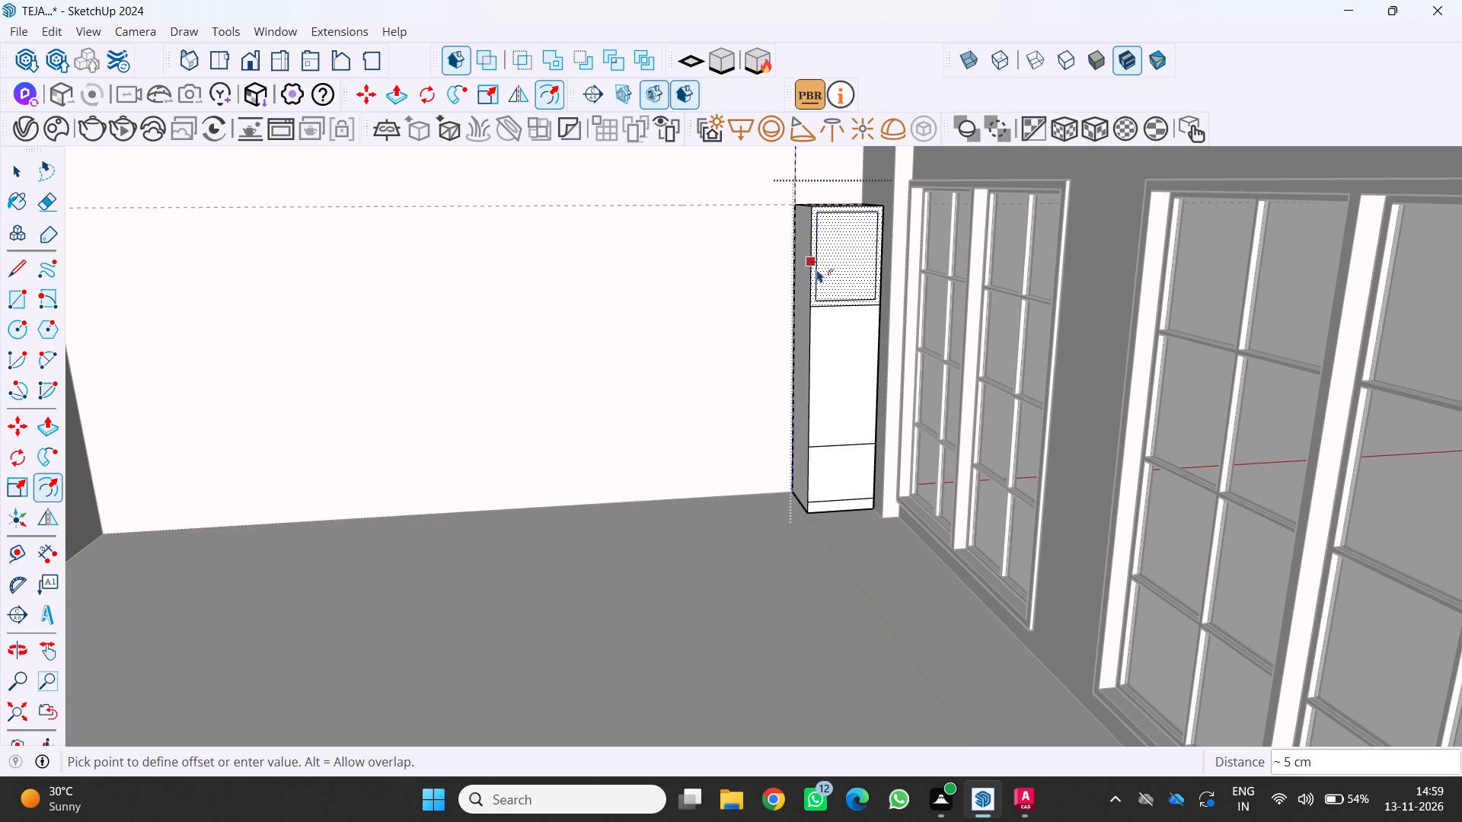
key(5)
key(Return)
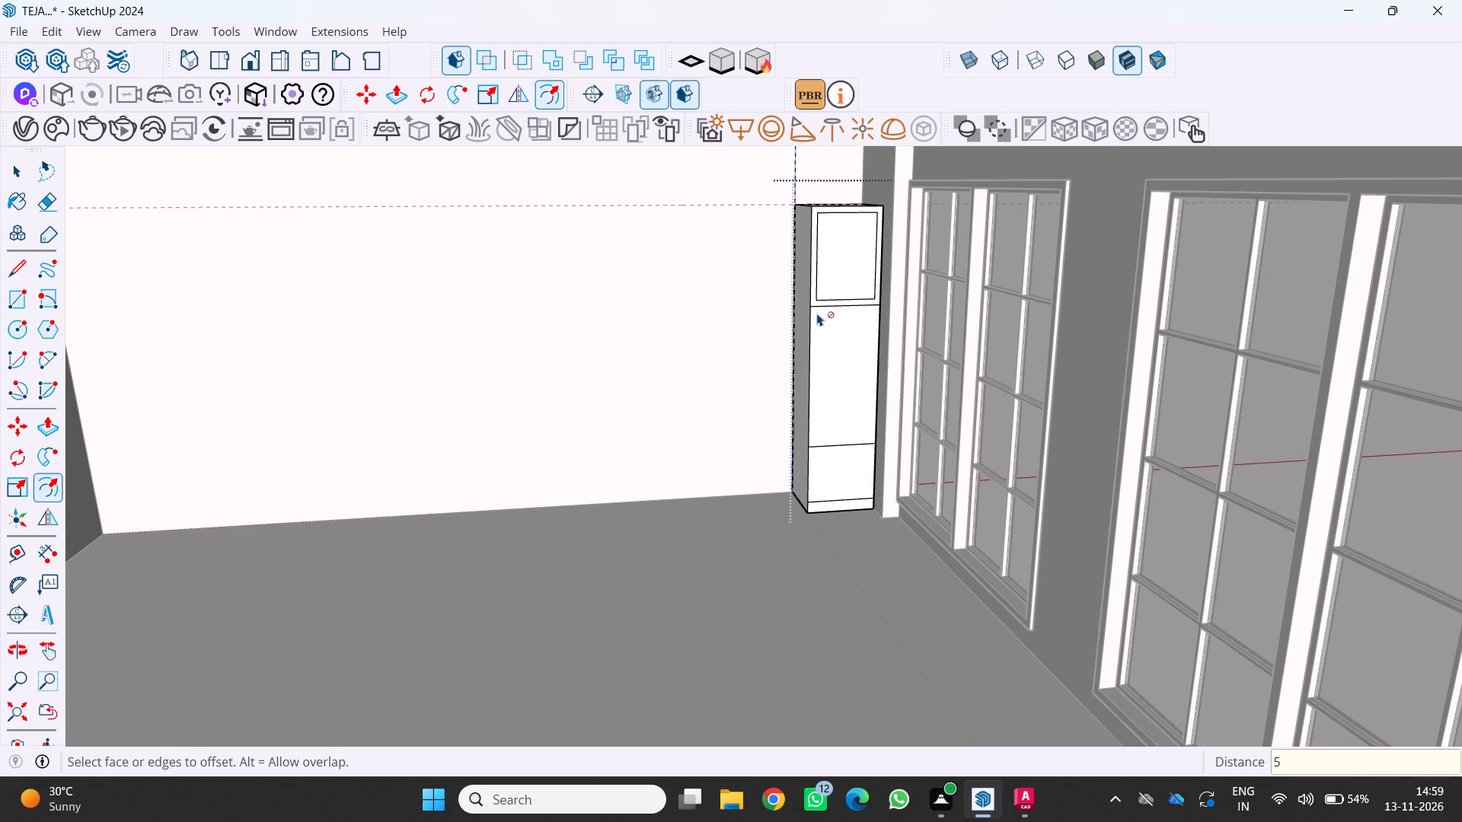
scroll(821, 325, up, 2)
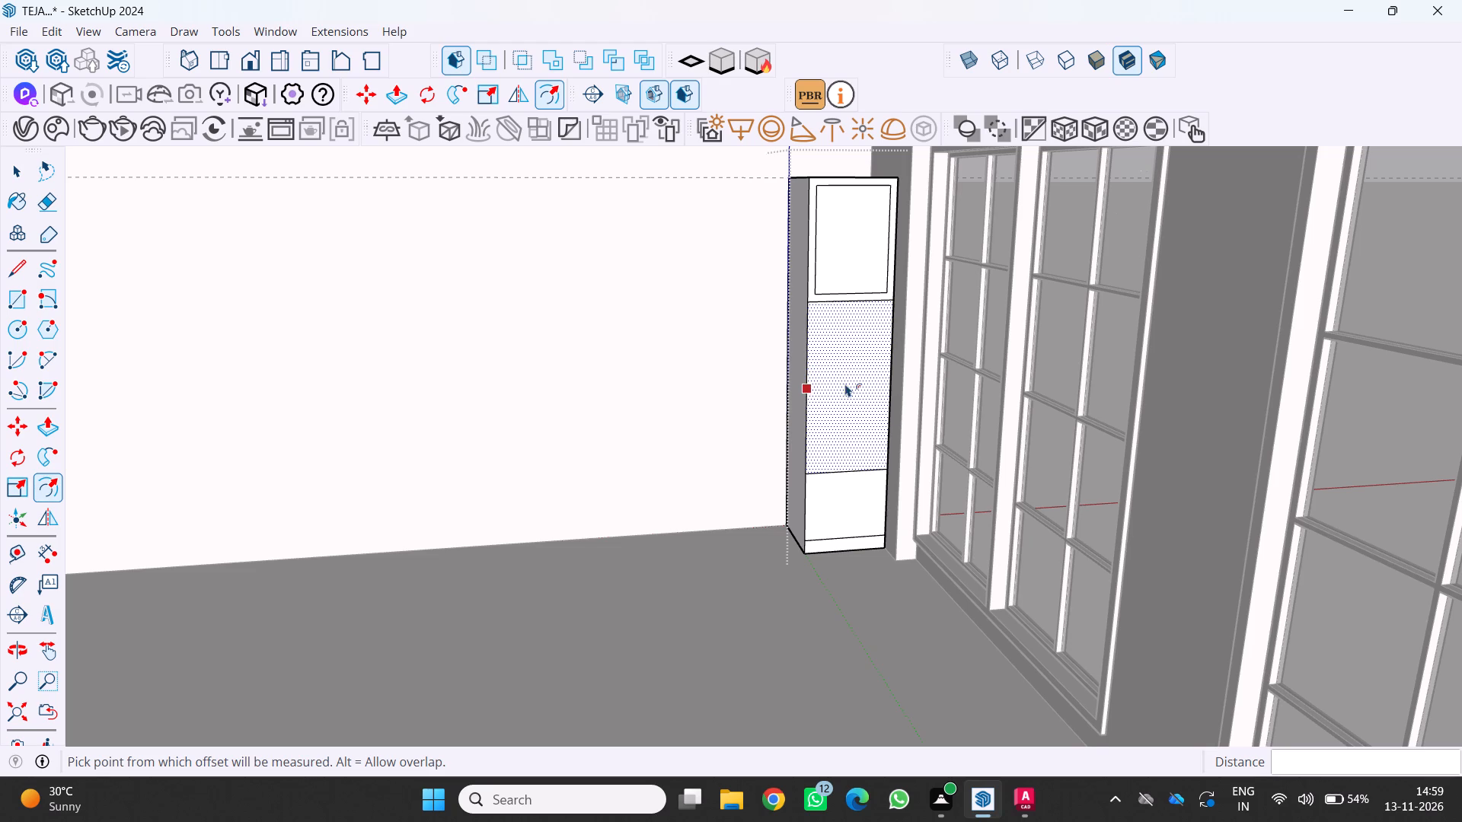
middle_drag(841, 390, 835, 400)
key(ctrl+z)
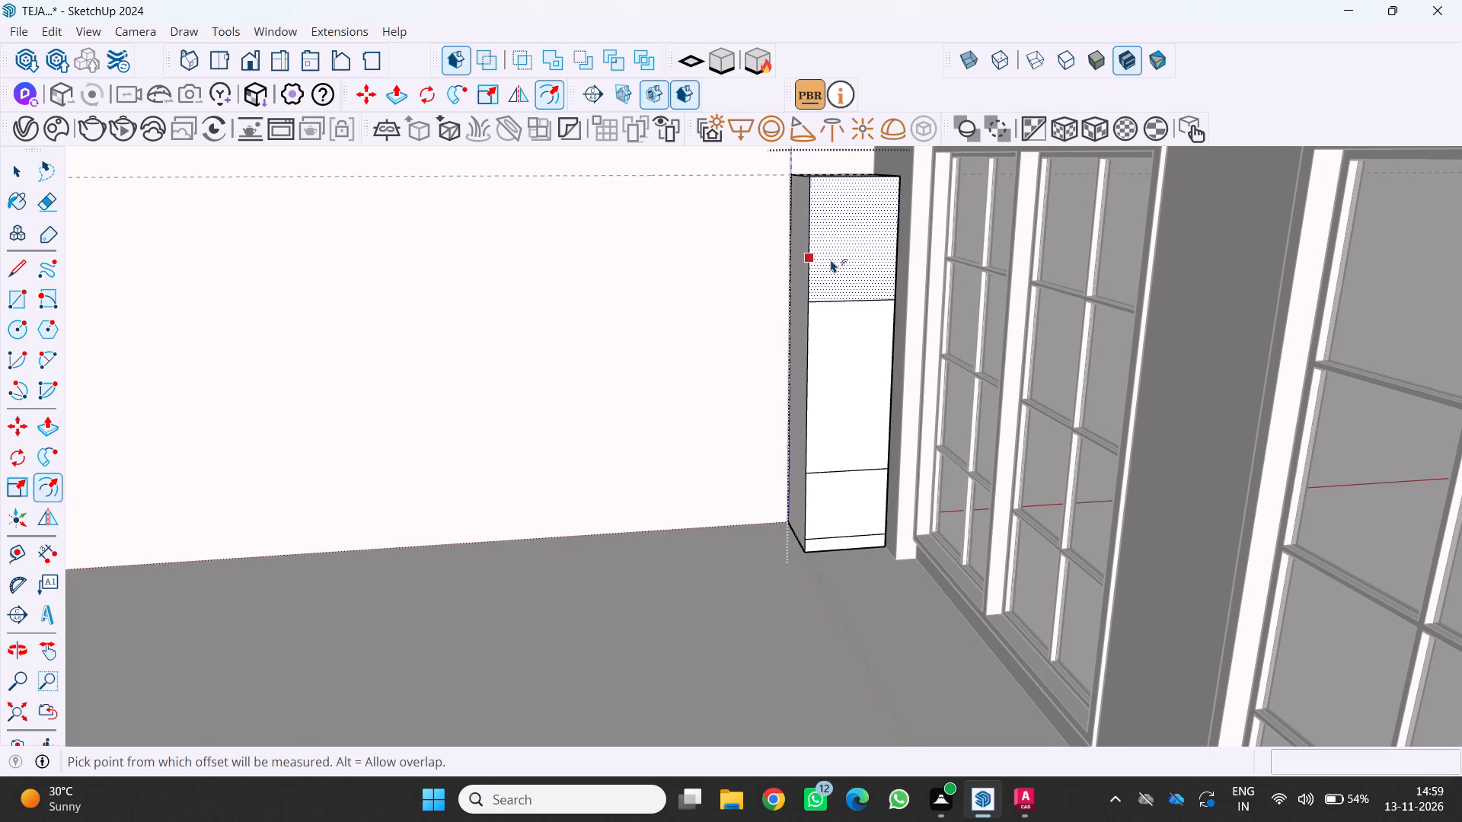
Offset the outline of the corner unit's top front panel 0.5 cm inward.
click(831, 260)
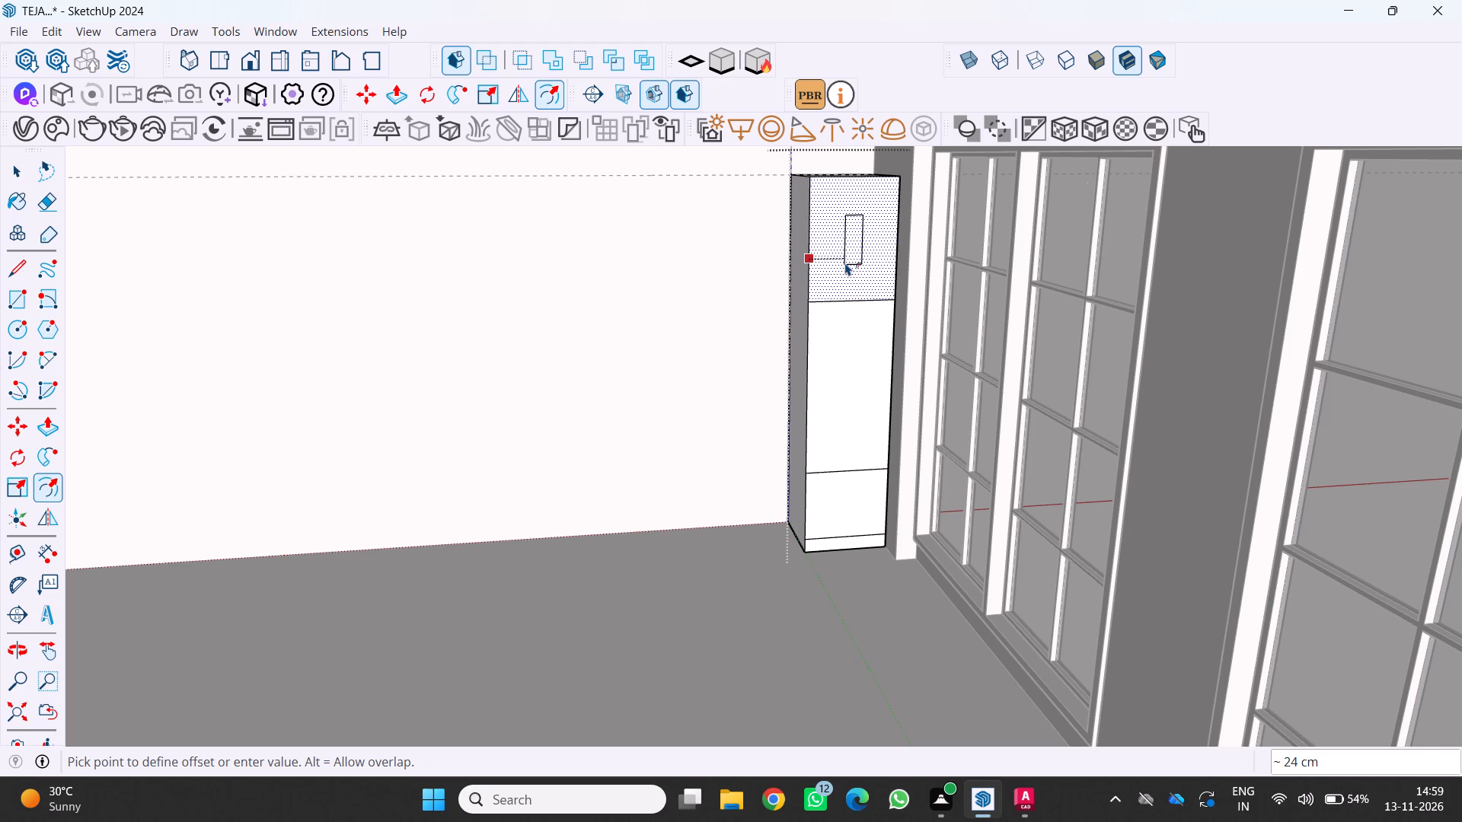
text(0.5)
key(Return)
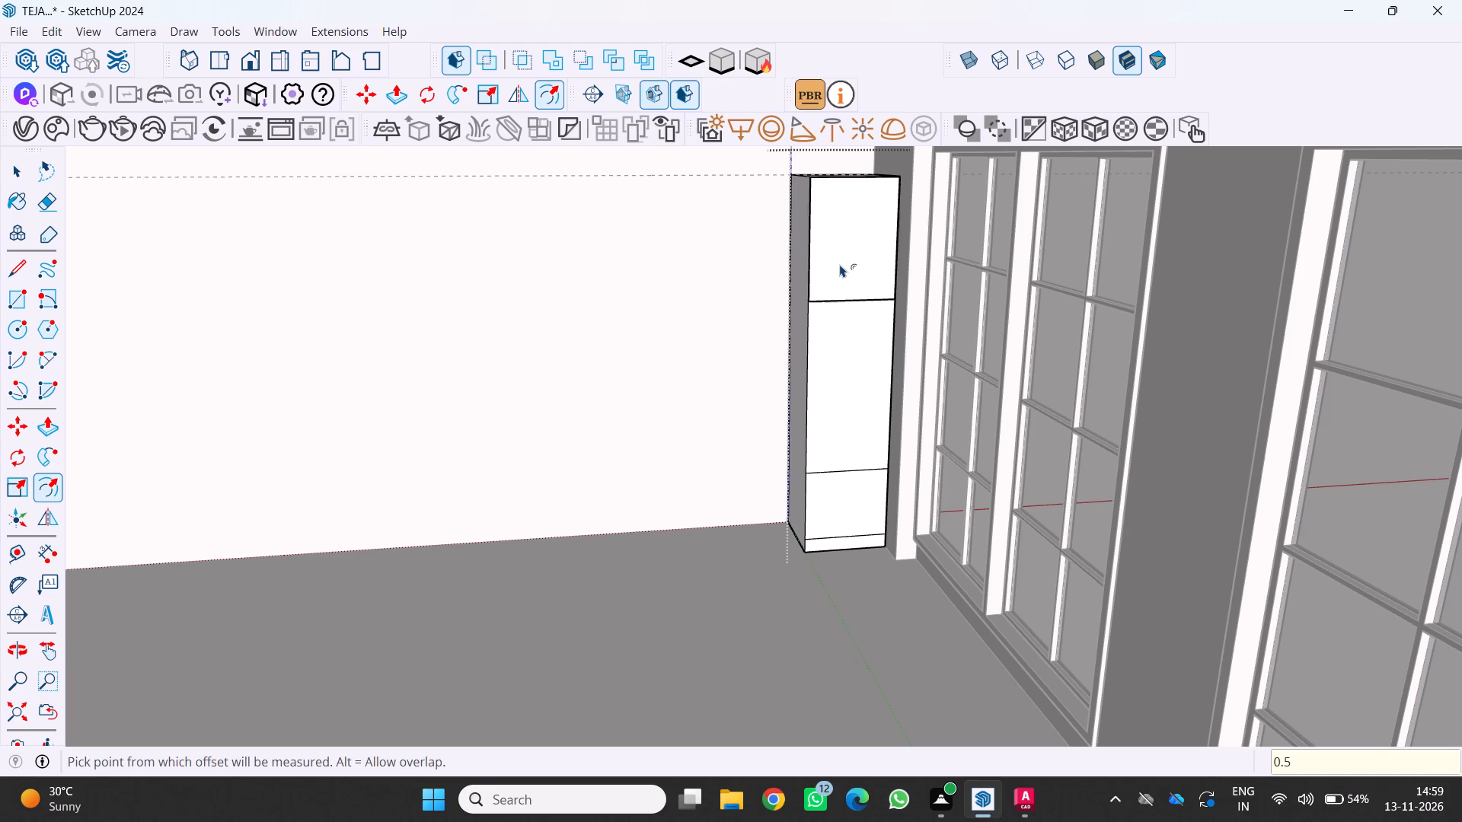
Offset the outline of the unit's middle front panel 0.5 cm inward.
scroll(838, 282, up, 14)
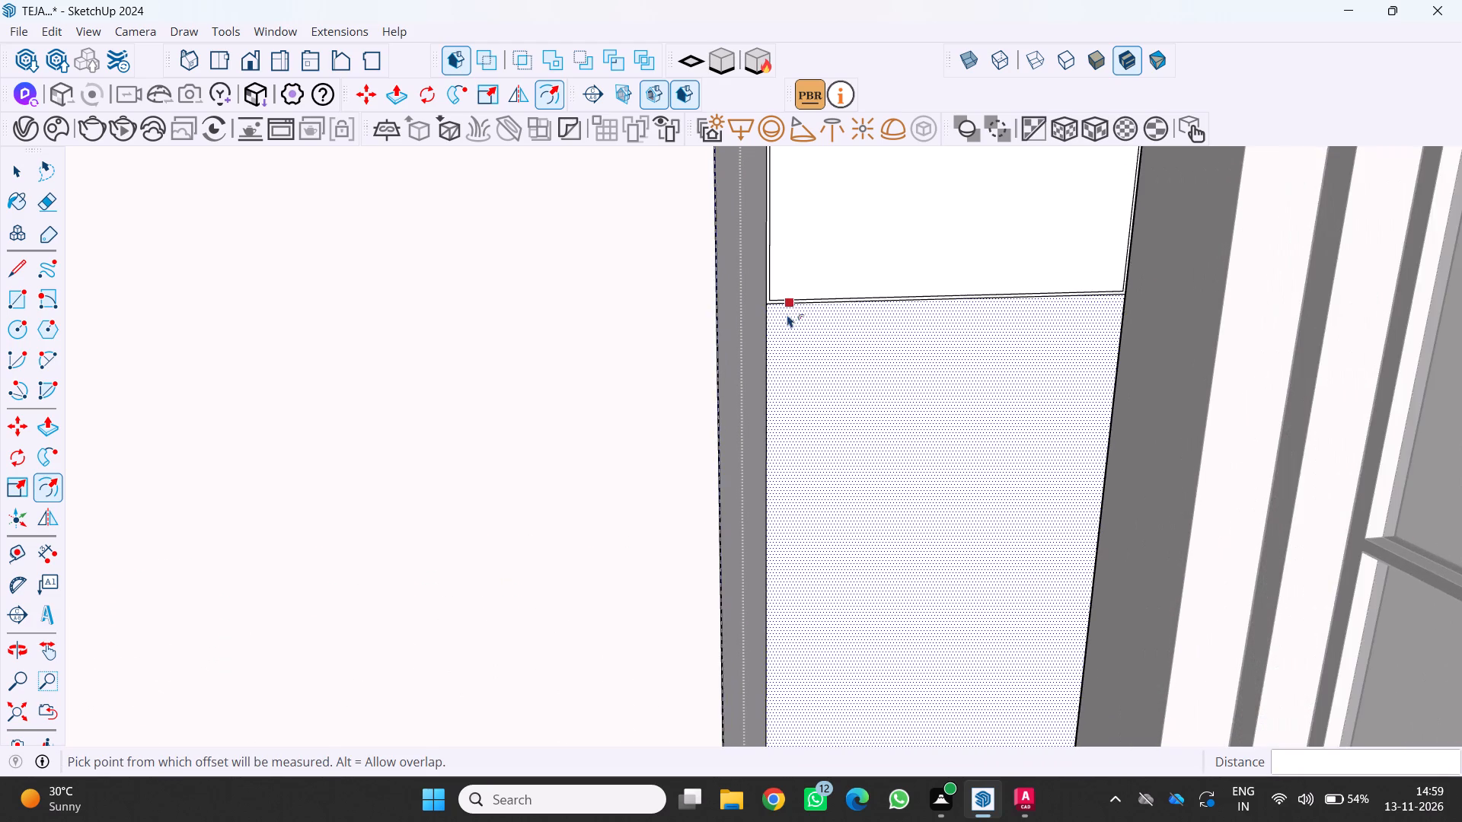
scroll(791, 327, down, 5)
click(796, 374)
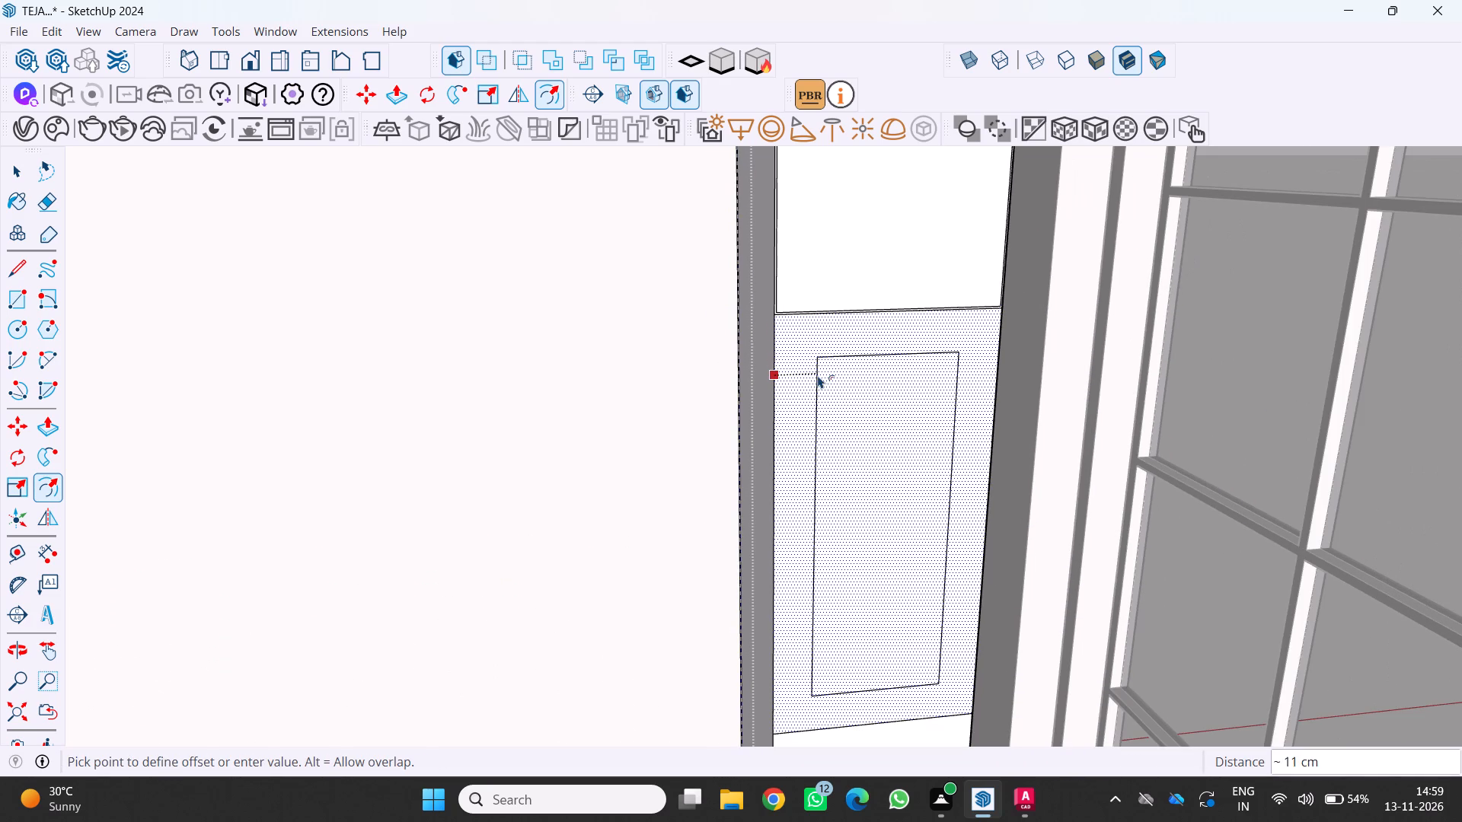
key(0)
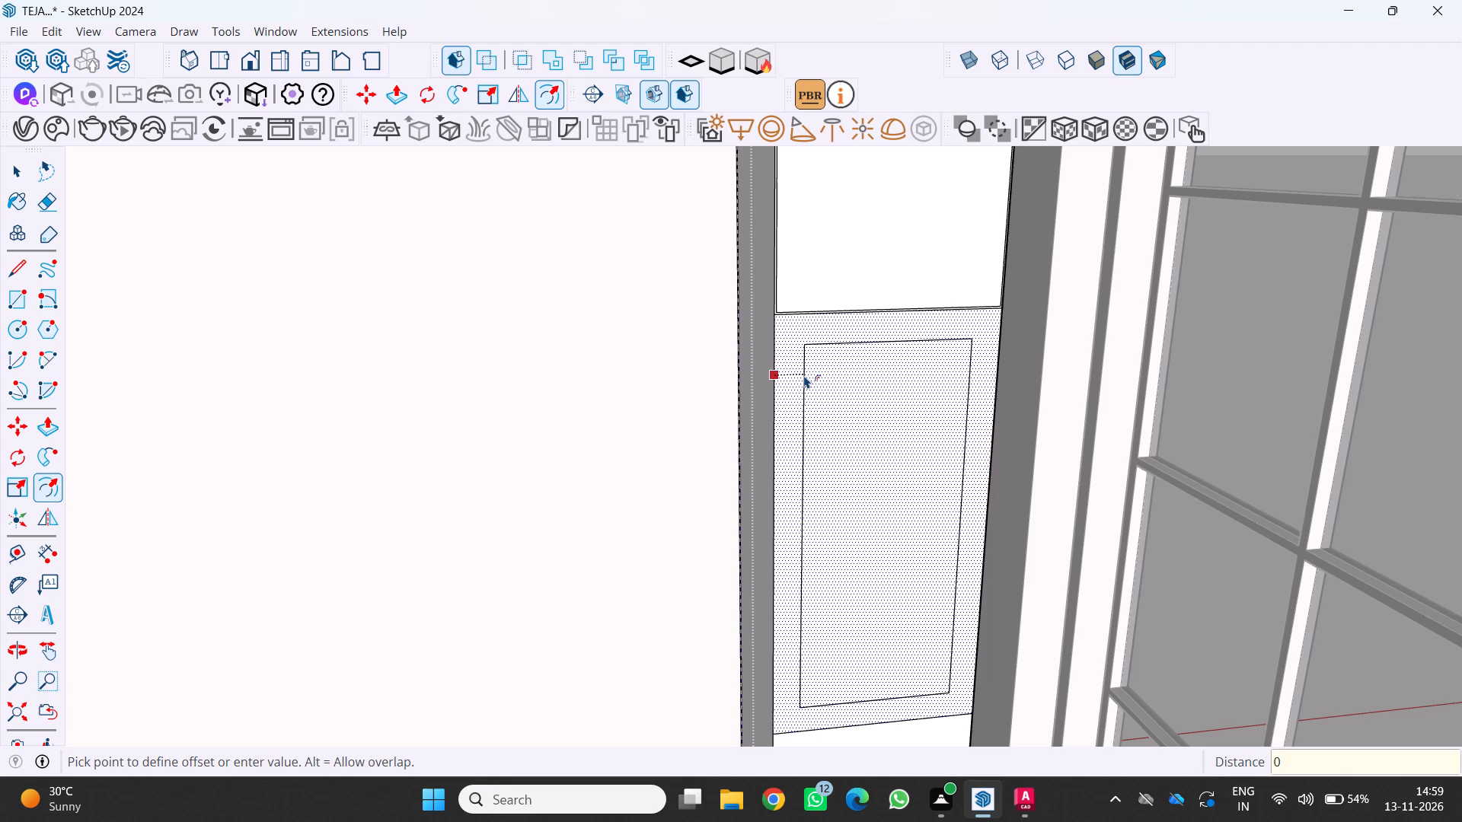
text(.5)
key(Return)
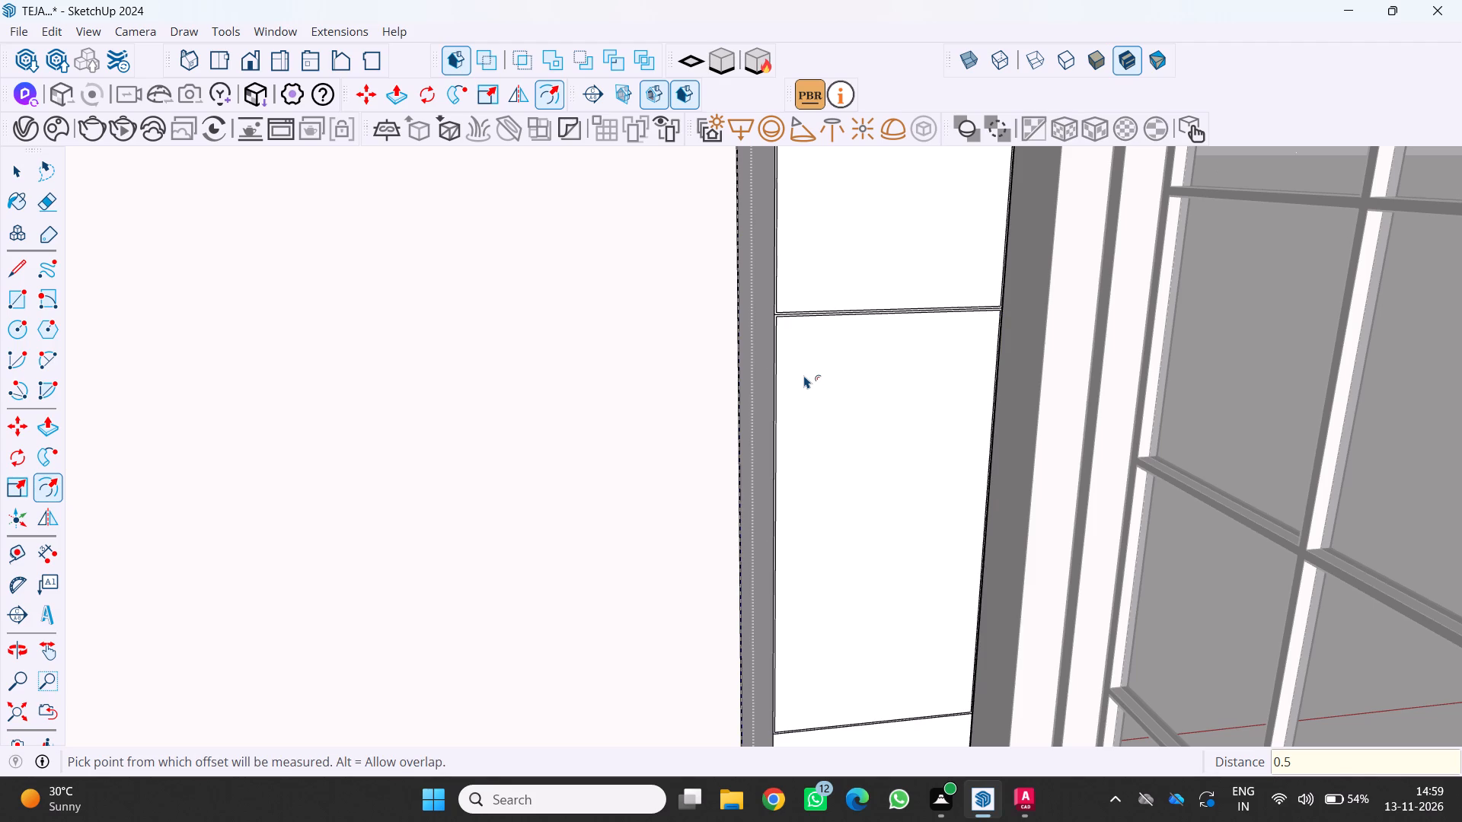
Offset the outline of the lower front panel, just above the plinth, 0.5 cm inward.
scroll(603, 377, down, 4)
scroll(657, 420, down, 2)
scroll(767, 616, up, 3)
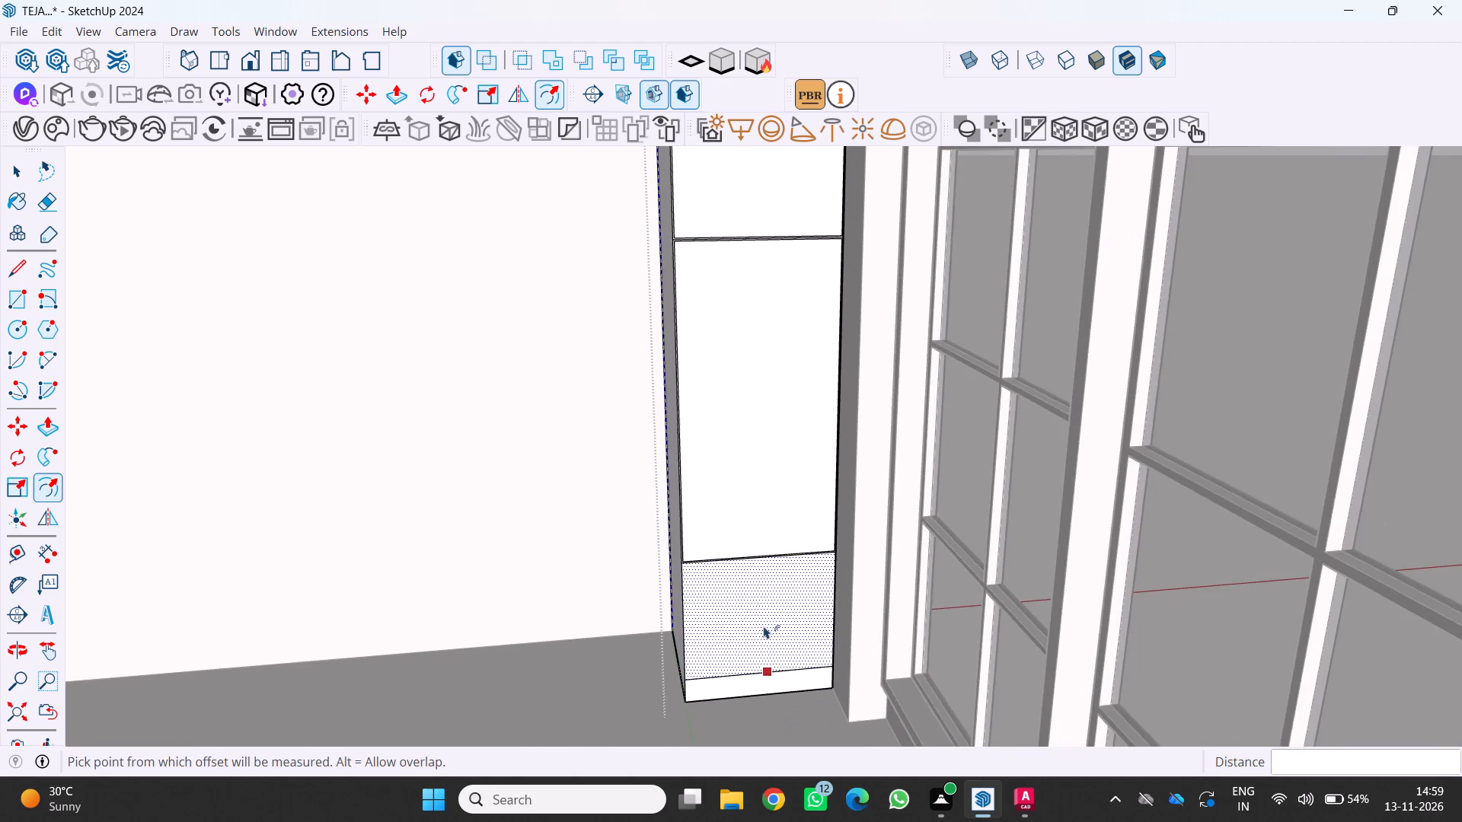
scroll(764, 626, up, 2)
click(725, 607)
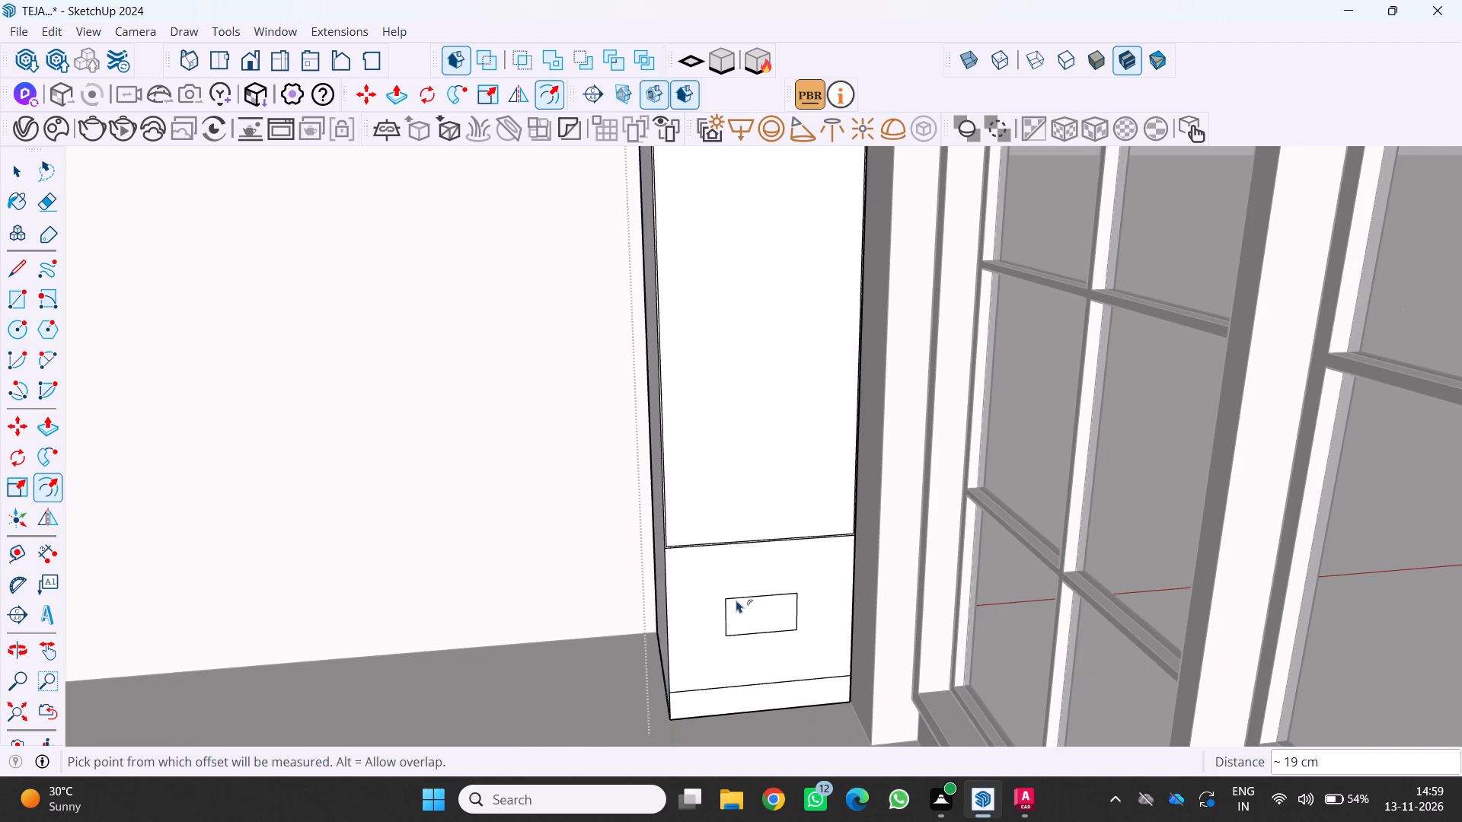
key(ctrl+z)
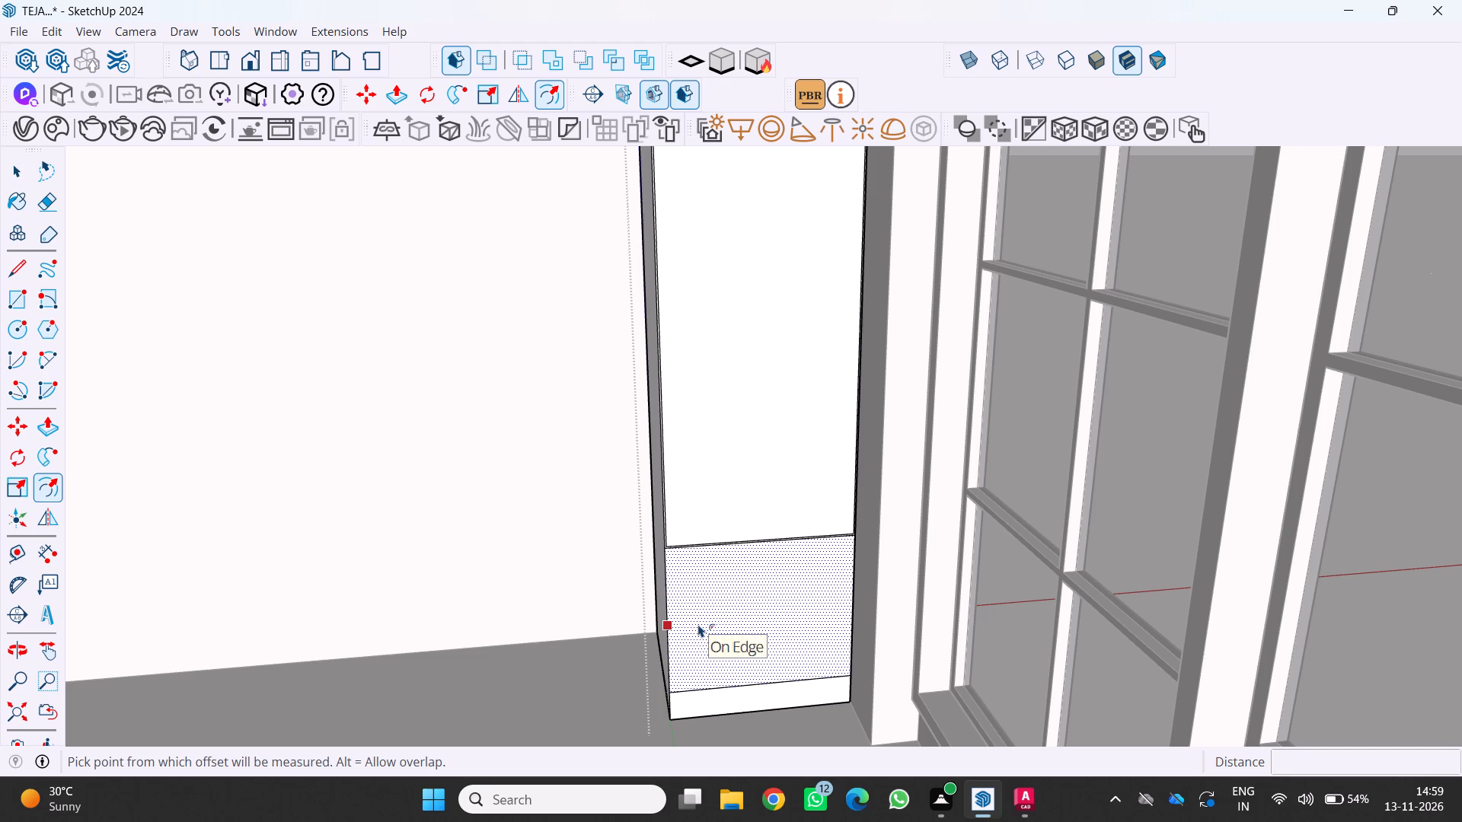
click(697, 624)
text(0.)
key(5)
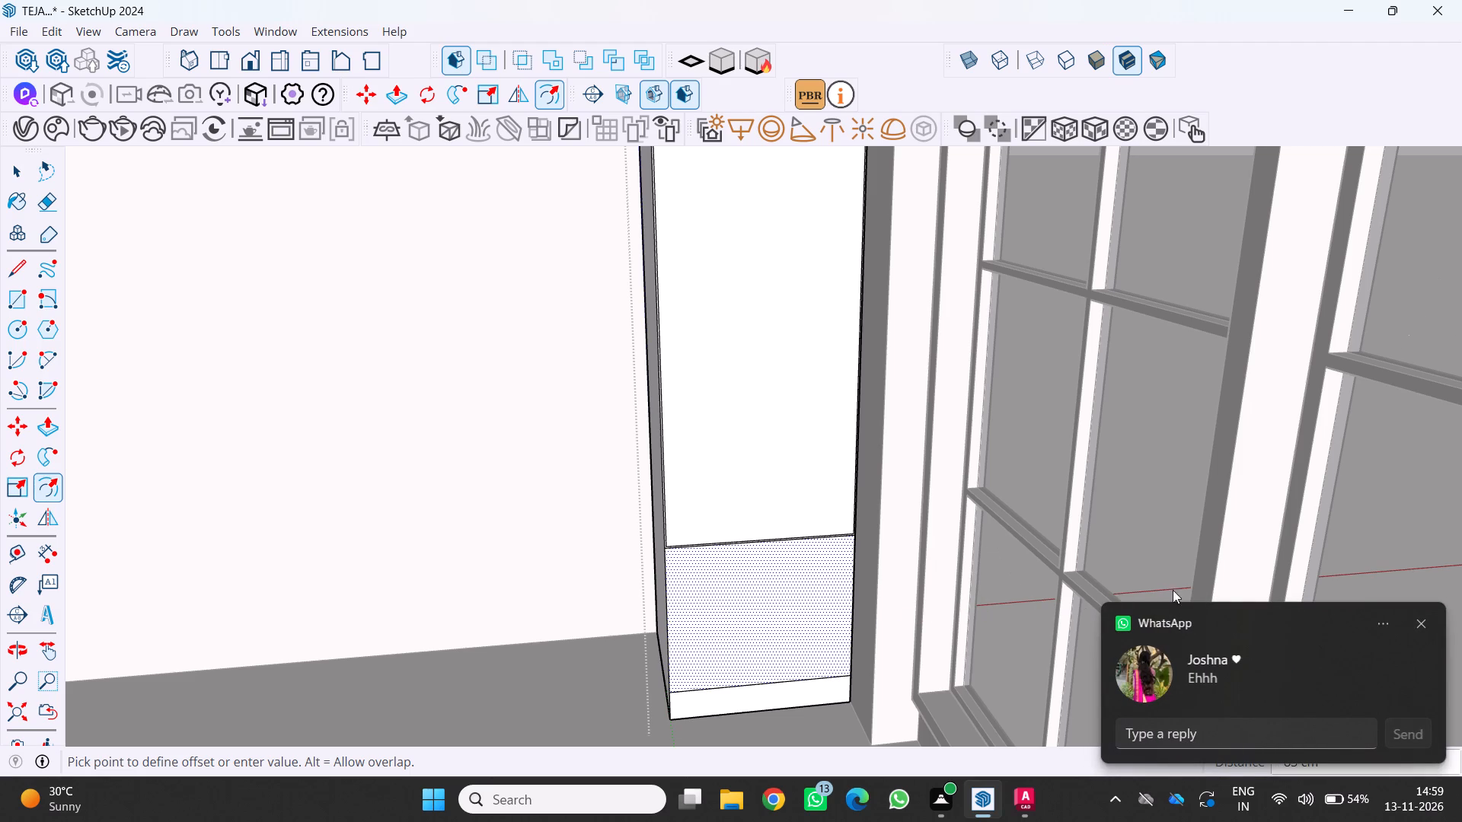
click(1422, 623)
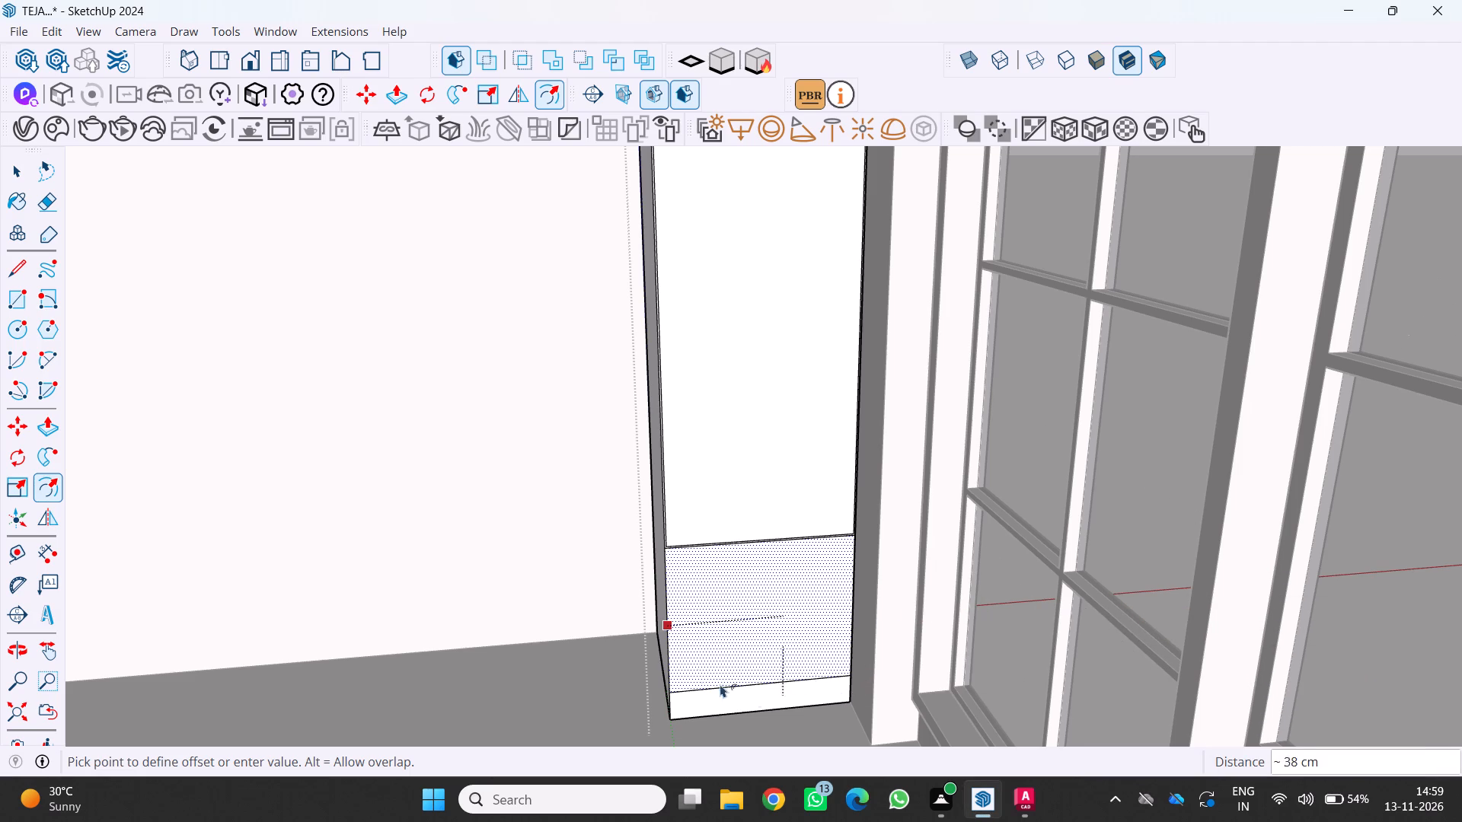
scroll(683, 606, up, 2)
text(0.)
key(5)
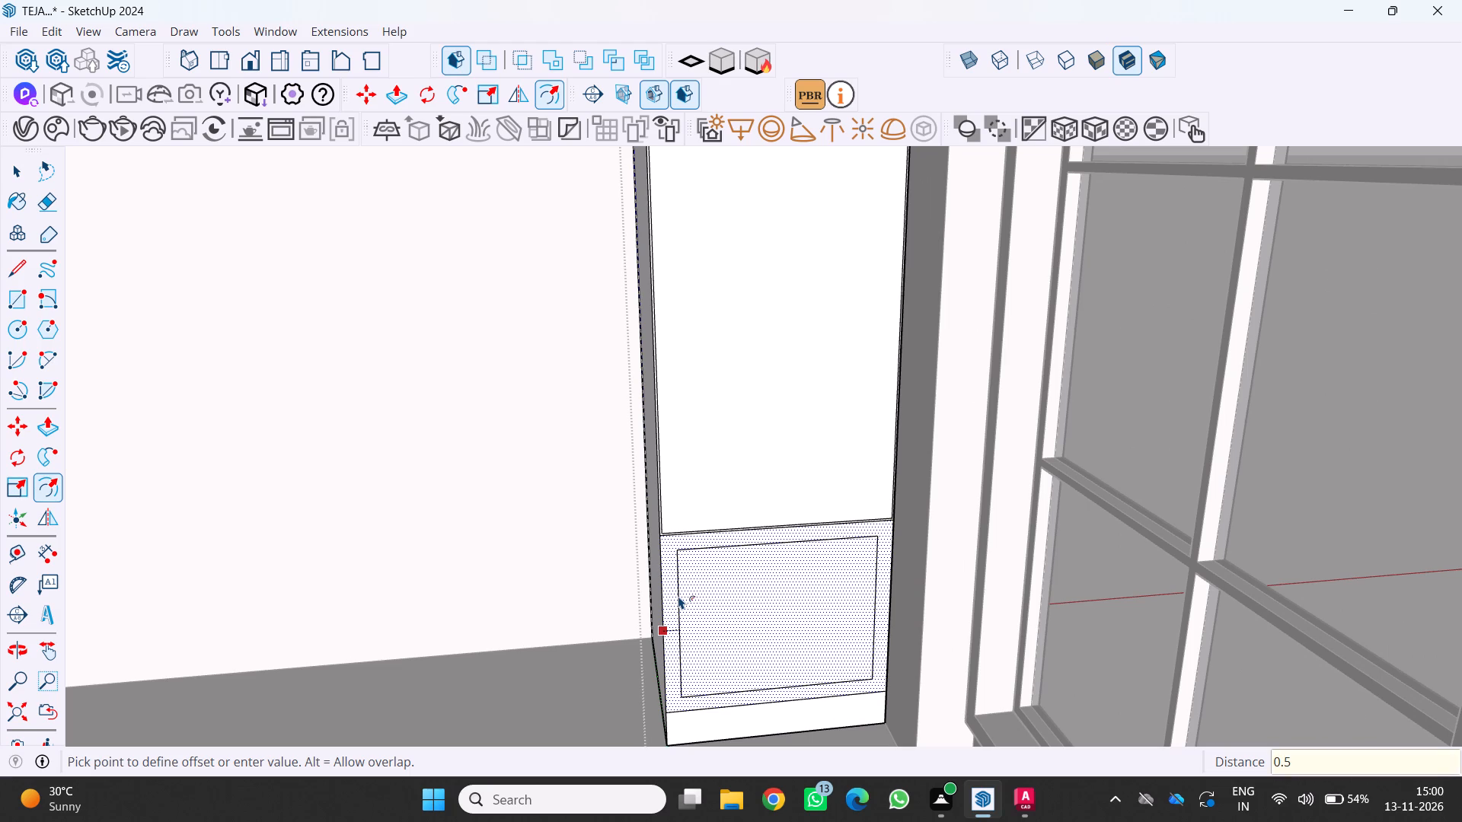
key(Return)
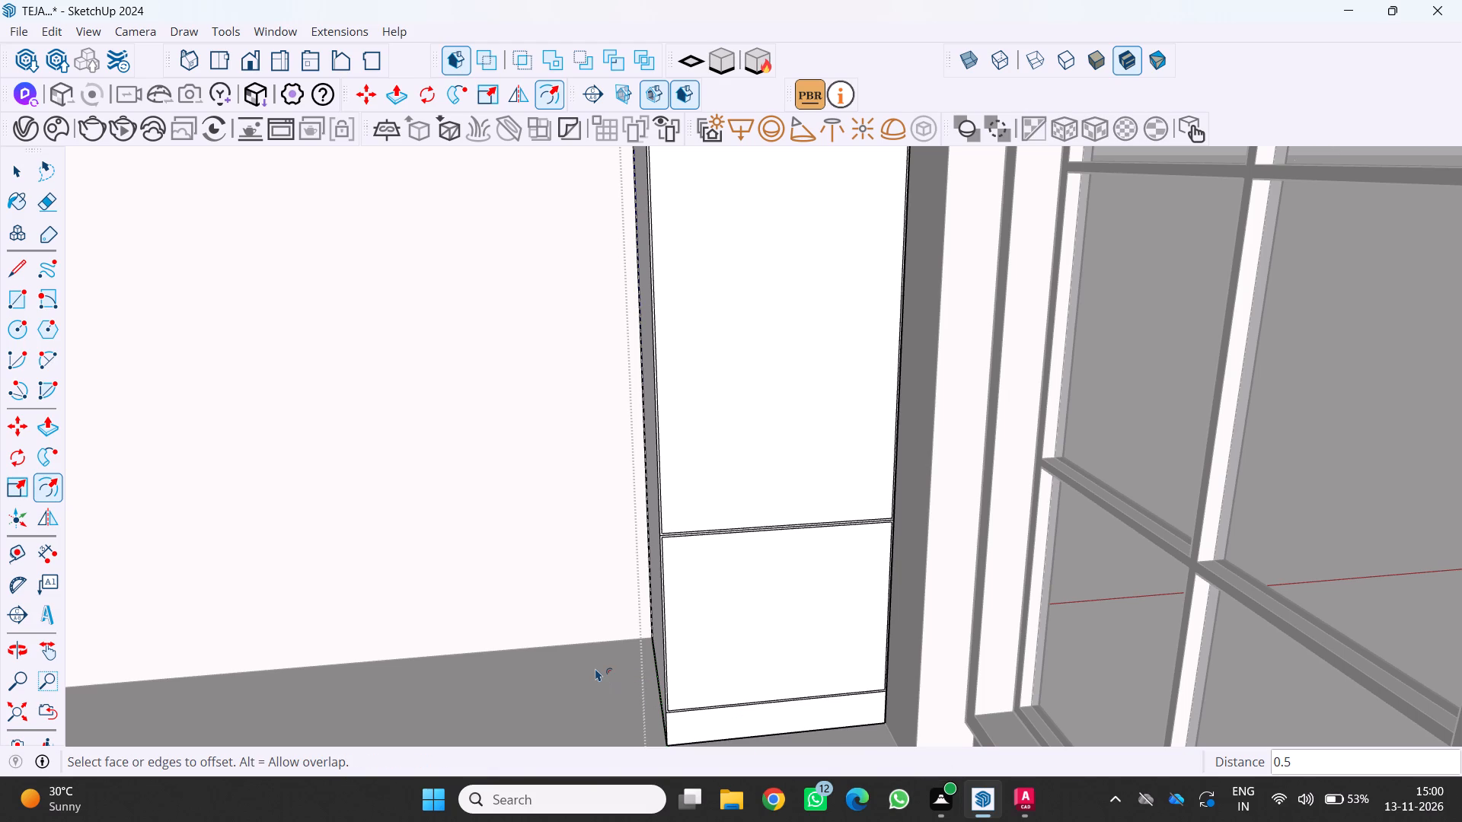
Examine the offset panel outlines and the joints between panels on the corner cabinet's front.
scroll(608, 662, down, 4)
middle_drag(663, 623, 691, 627)
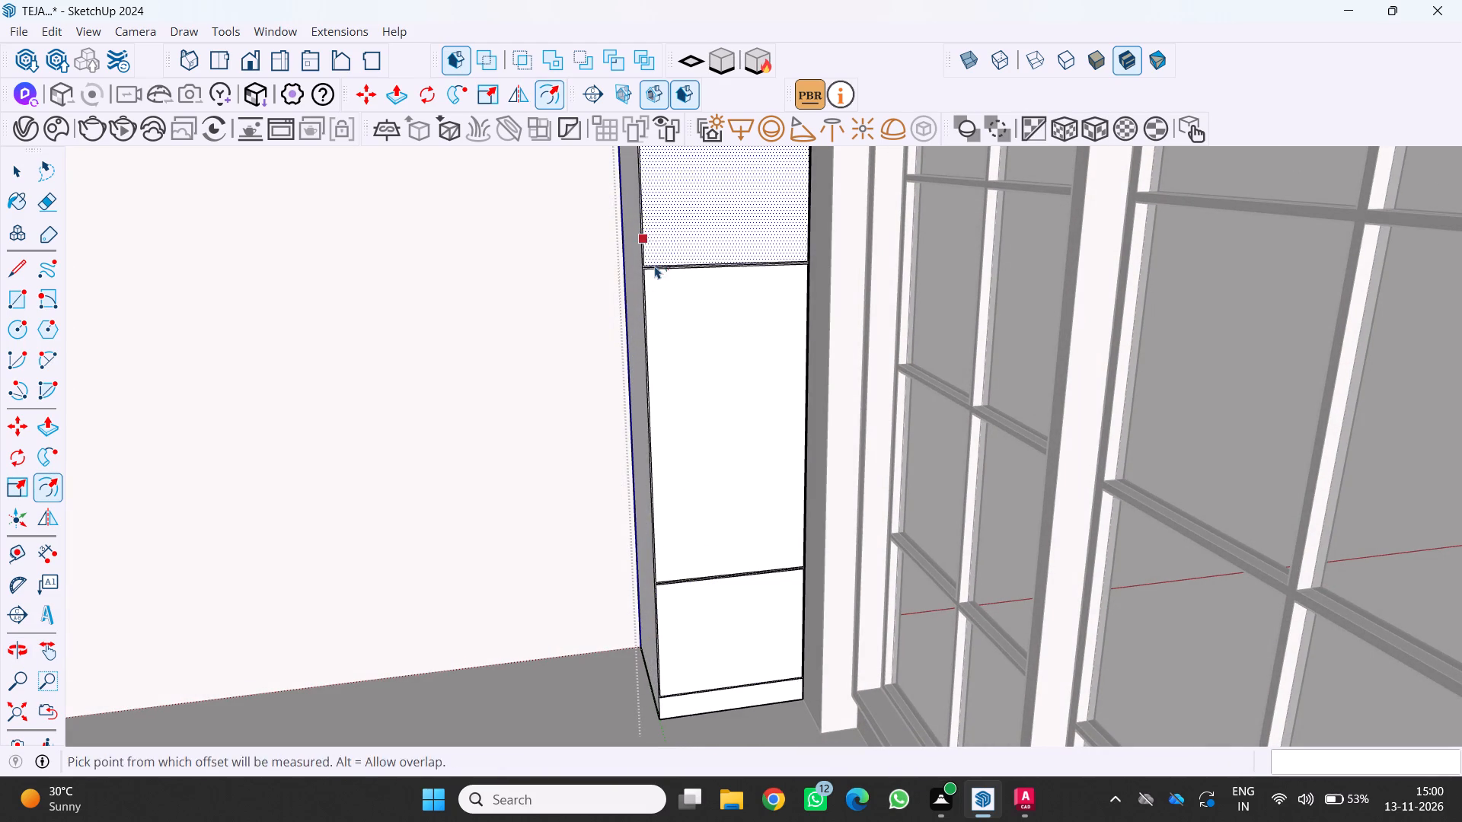
scroll(643, 277, up, 2)
middle_drag(643, 277, 587, 326)
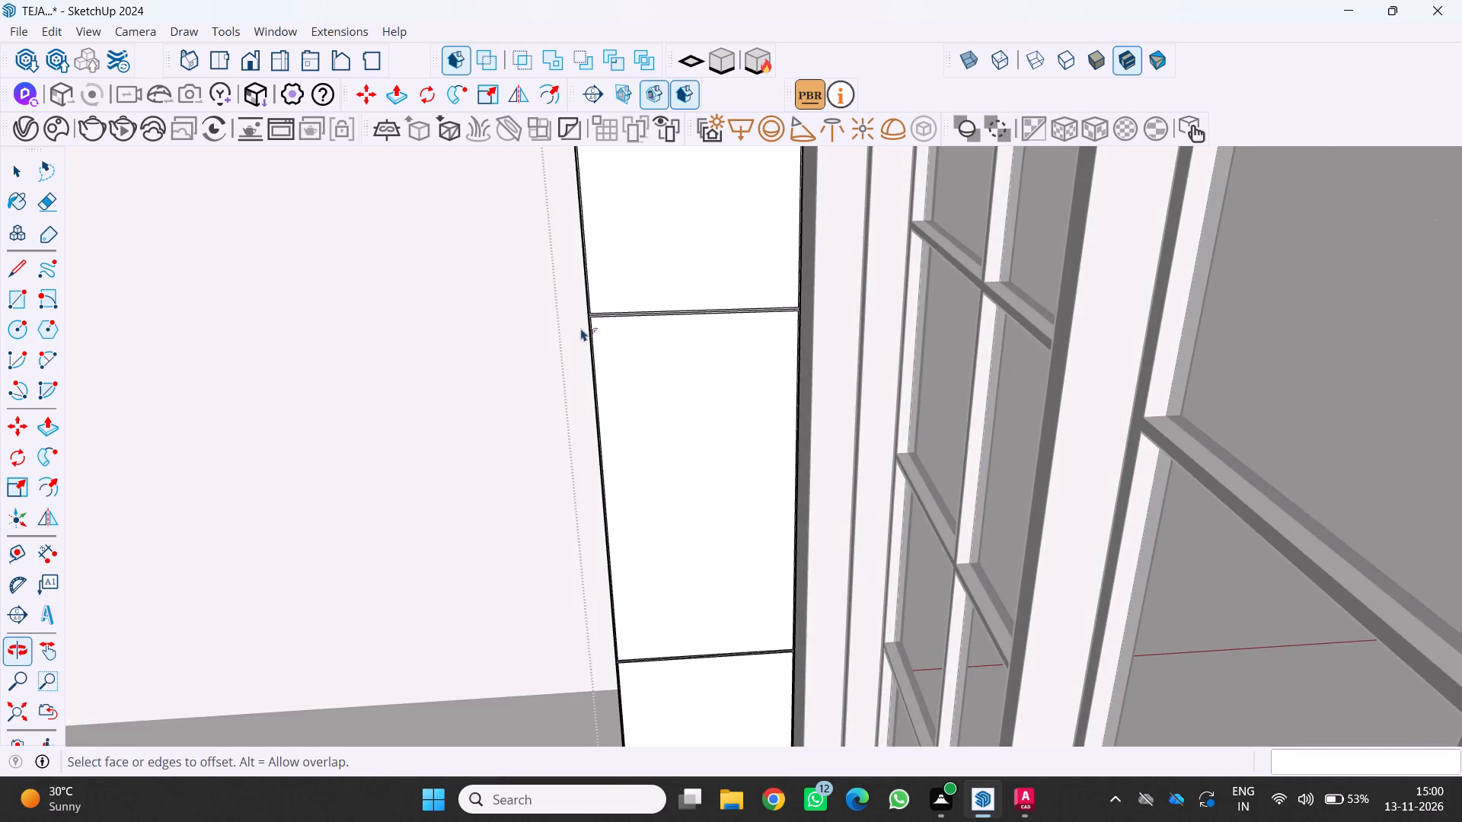
scroll(619, 355, down, 5)
middle_drag(615, 369, 721, 355)
scroll(717, 354, down, 5)
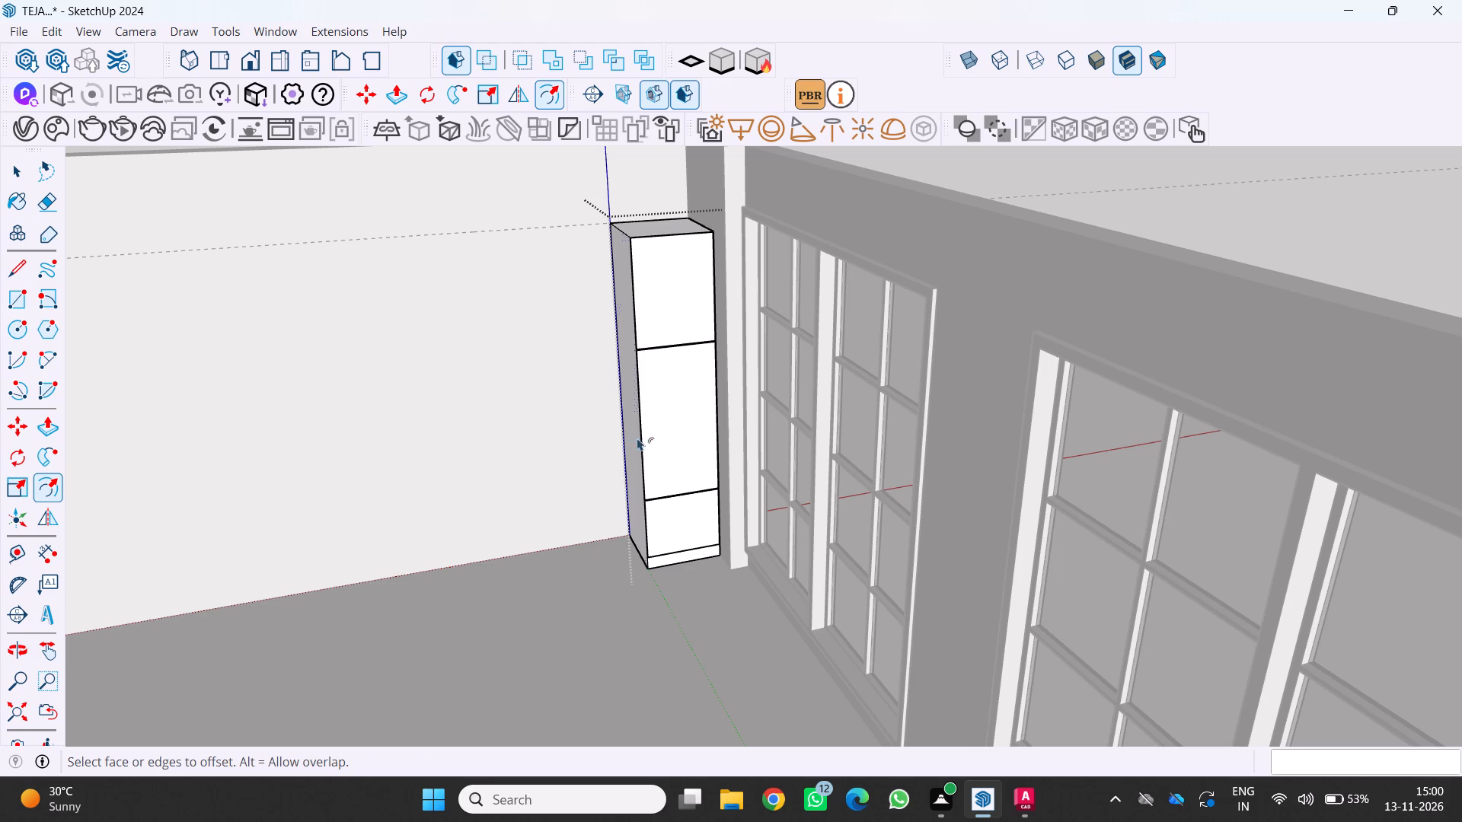
middle_drag(624, 448, 609, 448)
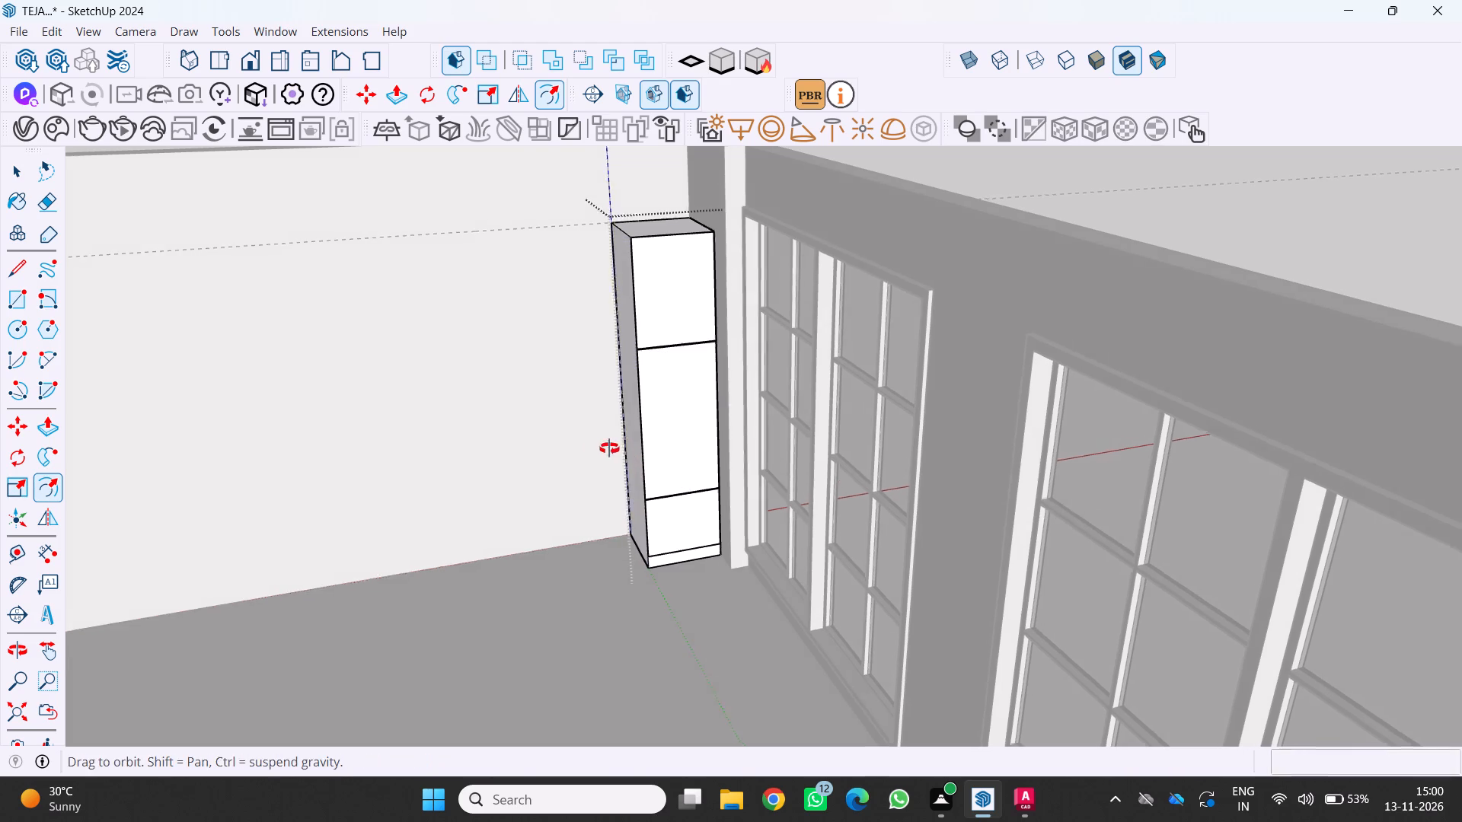
middle_drag(609, 448, 583, 449)
scroll(578, 457, up, 2)
middle_drag(586, 451, 586, 451)
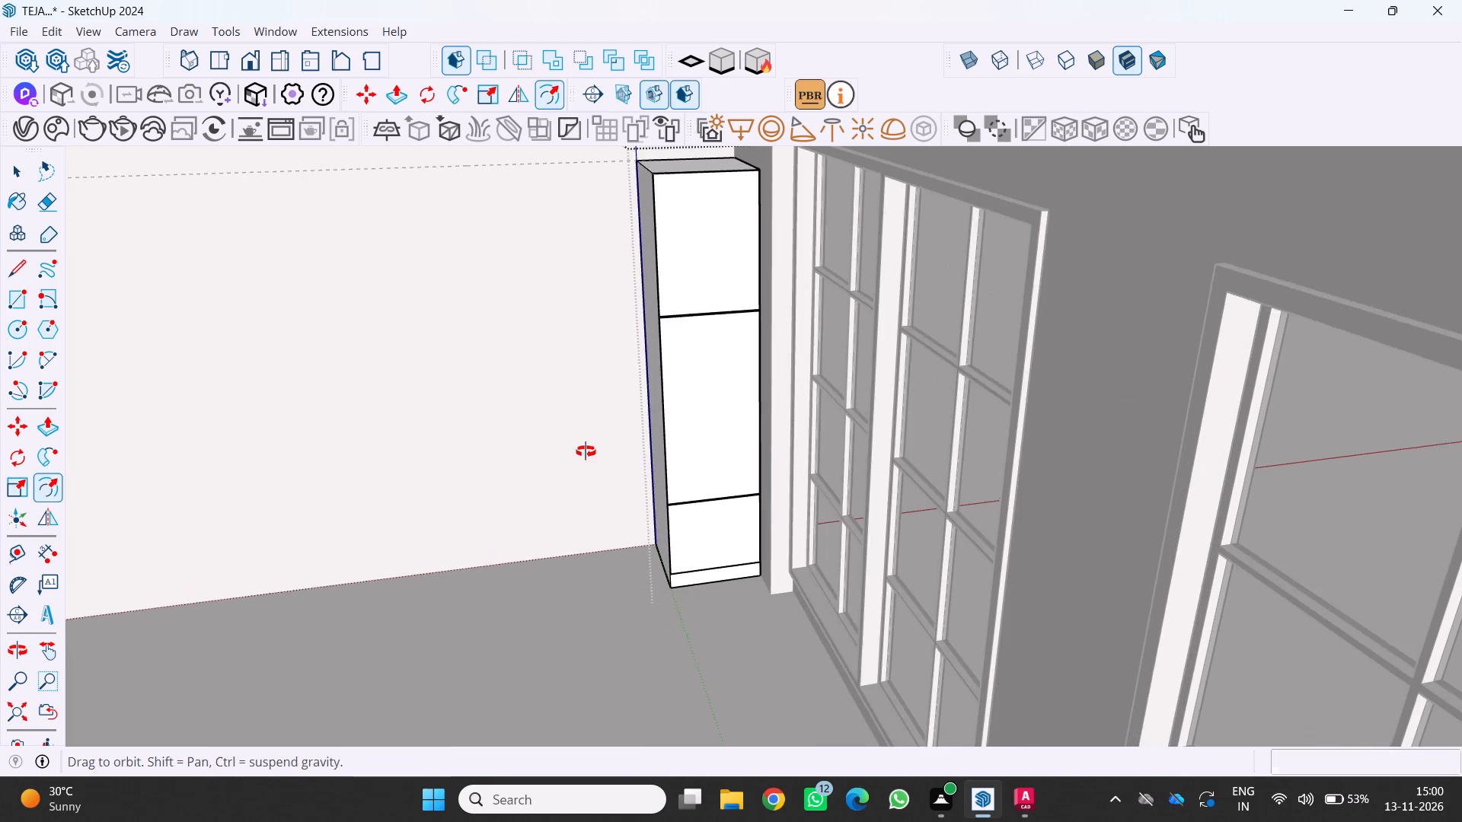
middle_drag(586, 451, 559, 463)
scroll(549, 480, up, 1)
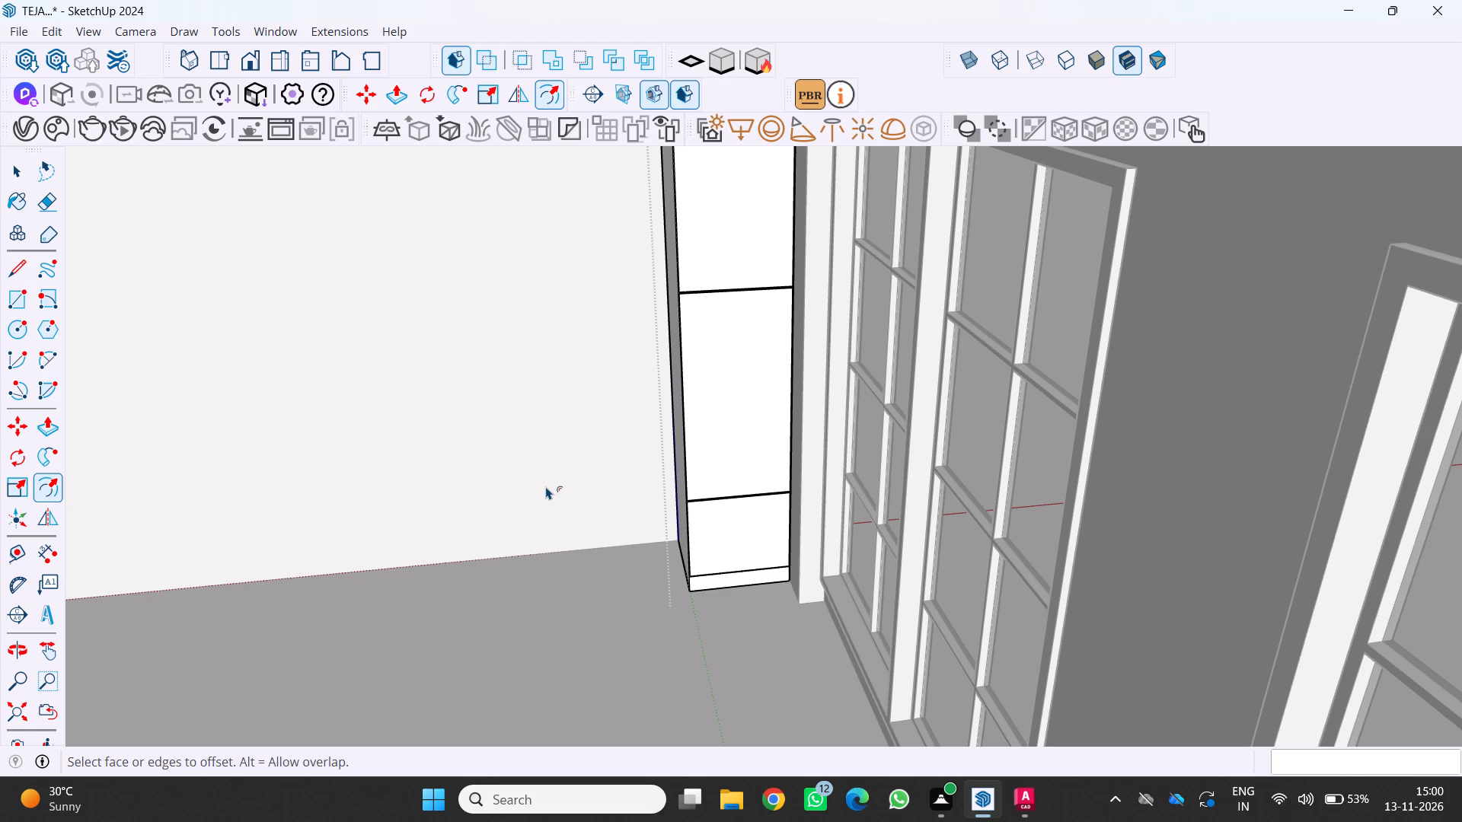
scroll(545, 488, down, 2)
scroll(567, 481, up, 3)
middle_drag(605, 476, 595, 508)
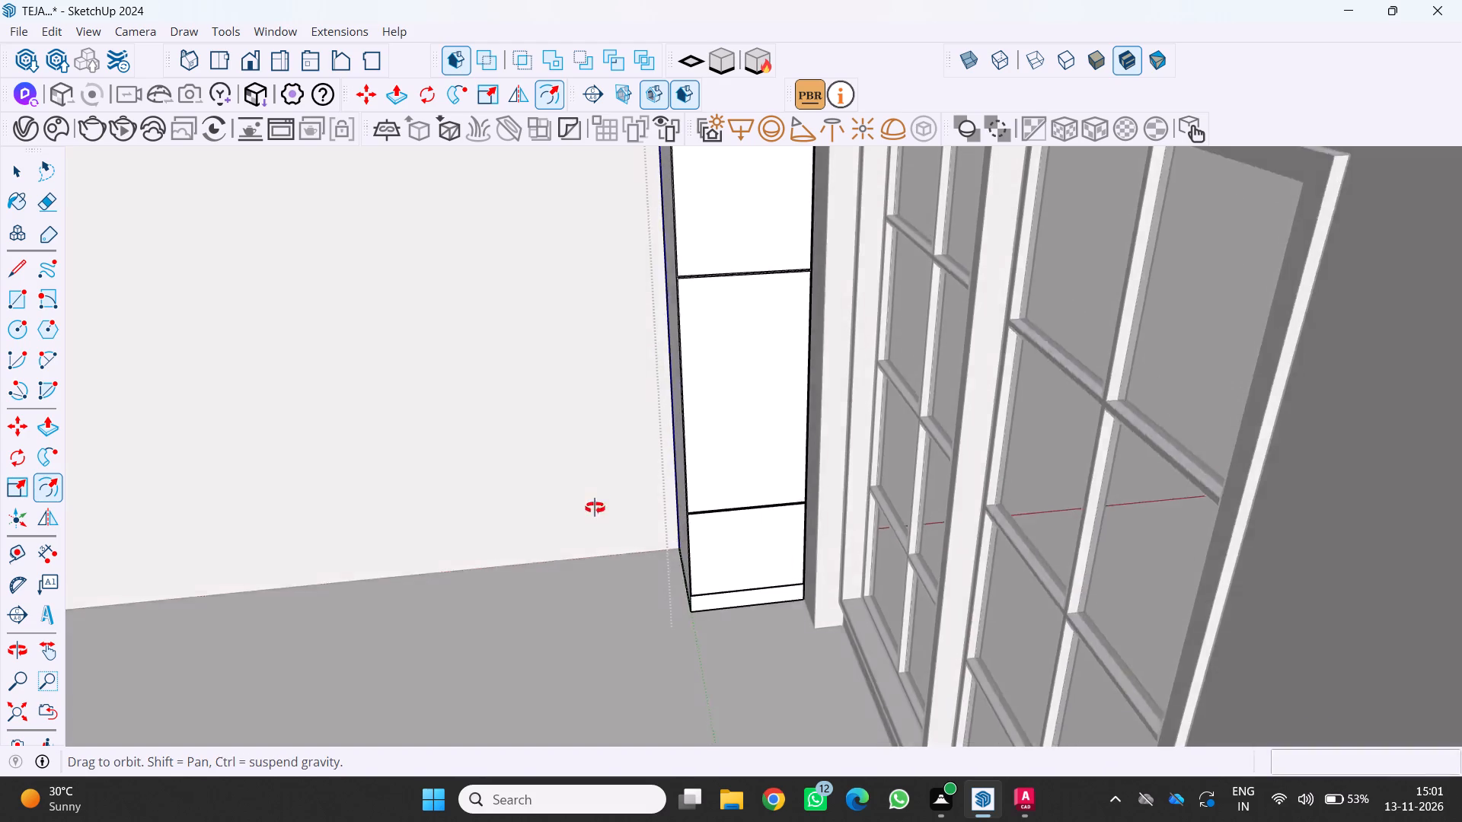
middle_drag(595, 508, 541, 578)
Erase the original dividing lines between the top and middle panels and between the middle and lower panels.
scroll(638, 336, up, 1)
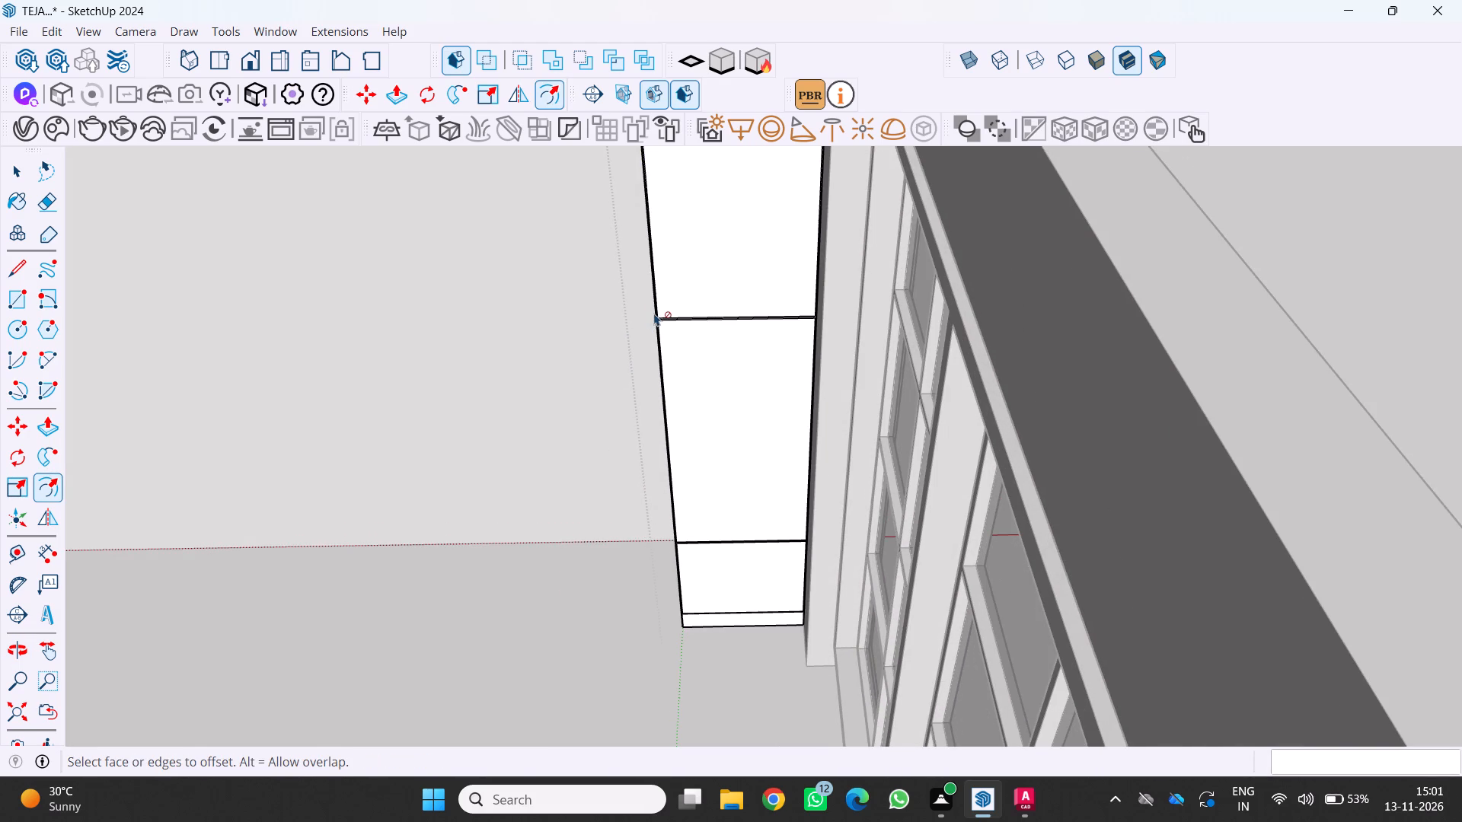
scroll(655, 327, up, 7)
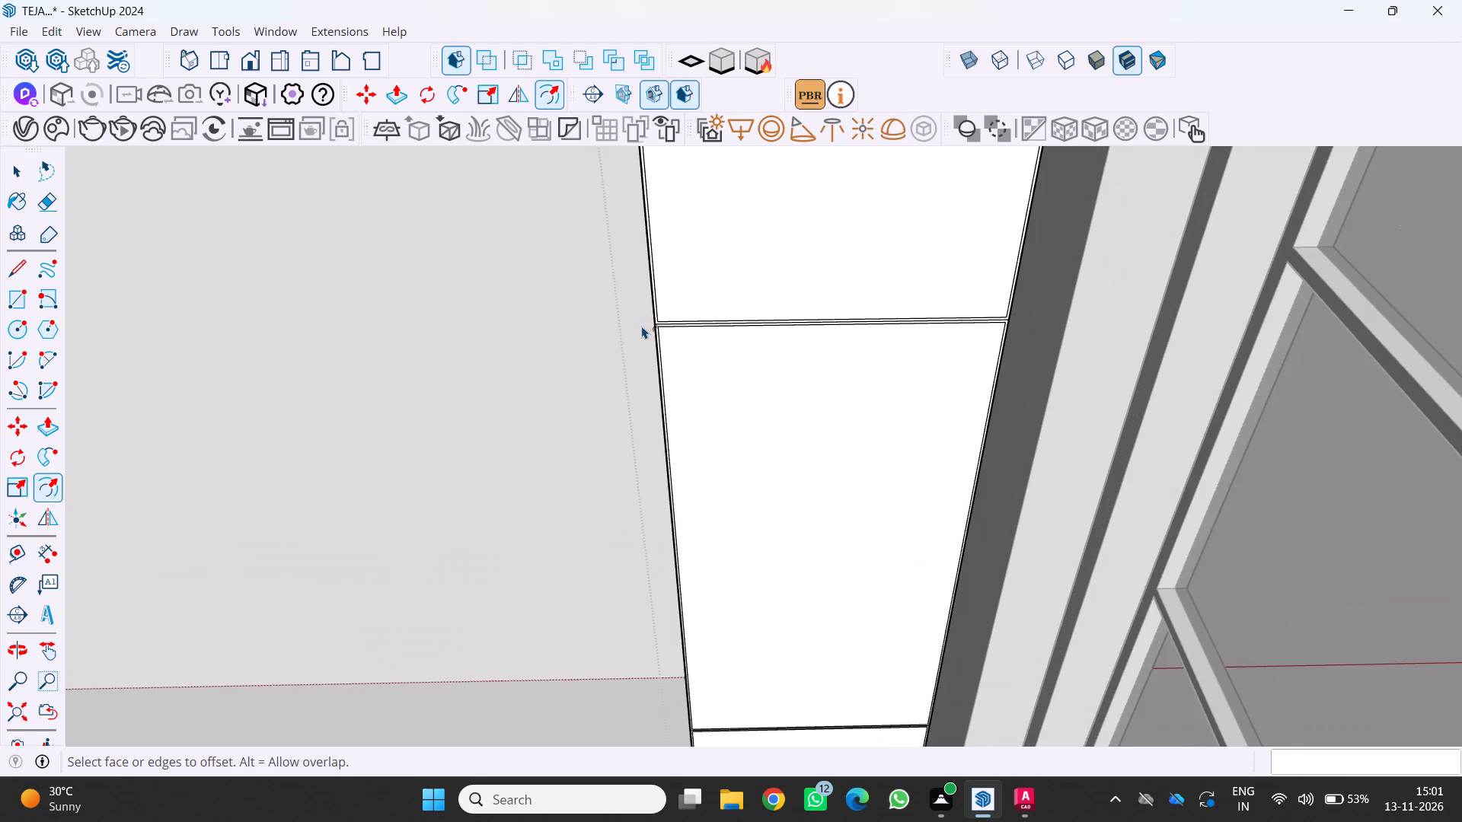
key(e)
scroll(643, 325, up, 8)
click(707, 321)
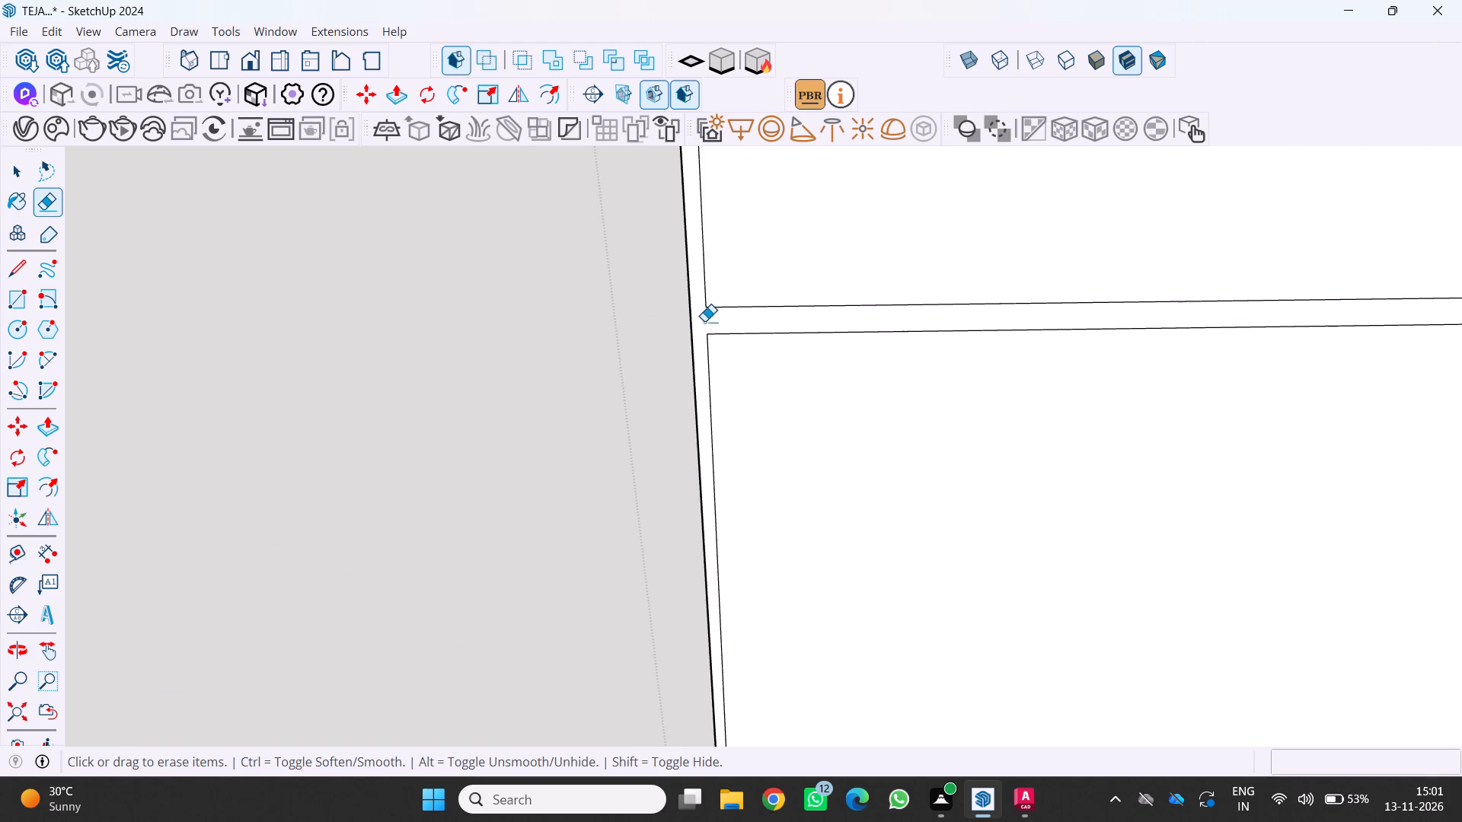
scroll(692, 330, down, 18)
scroll(670, 524, up, 11)
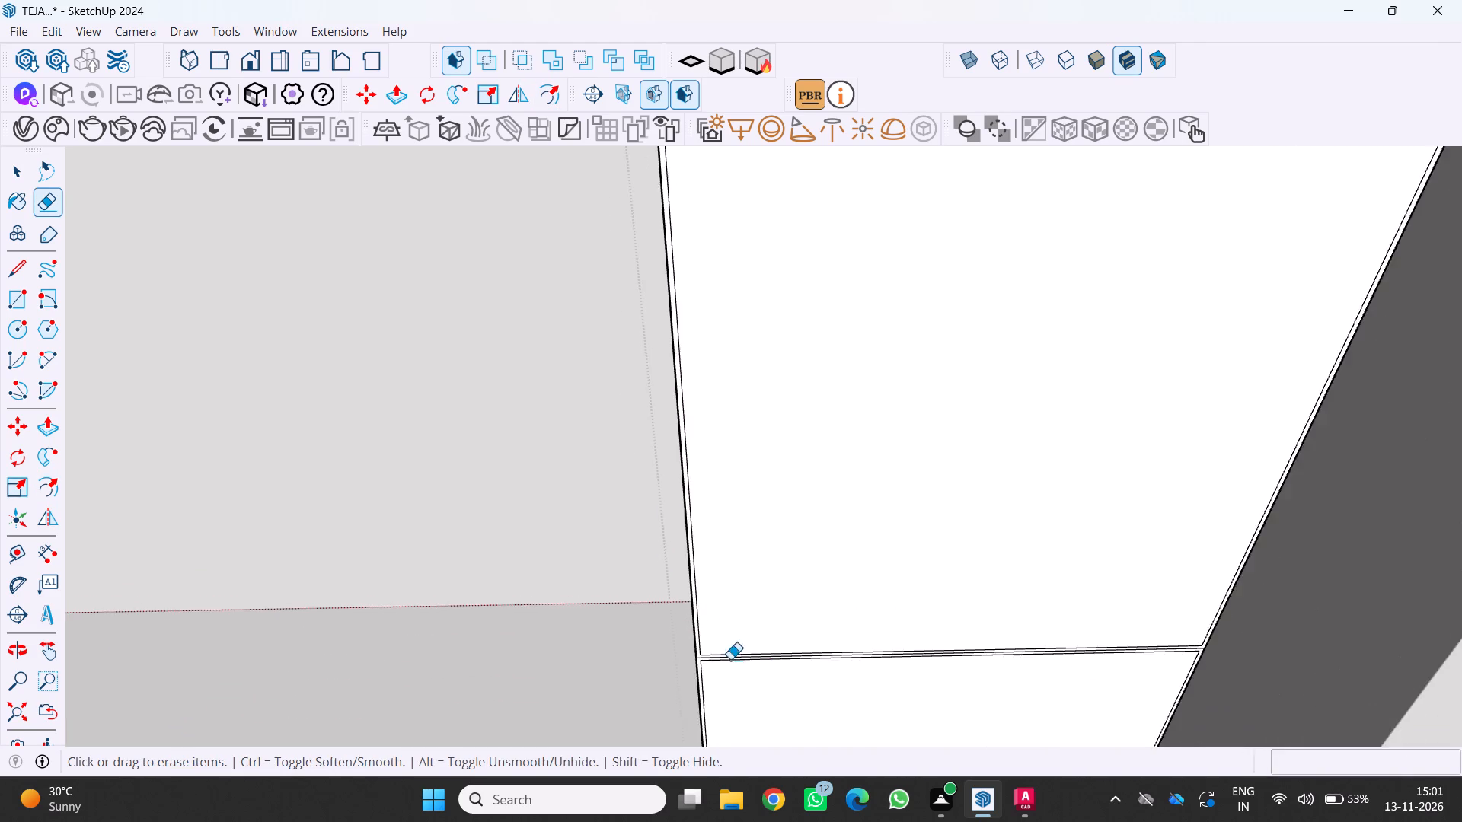
scroll(730, 659, up, 8)
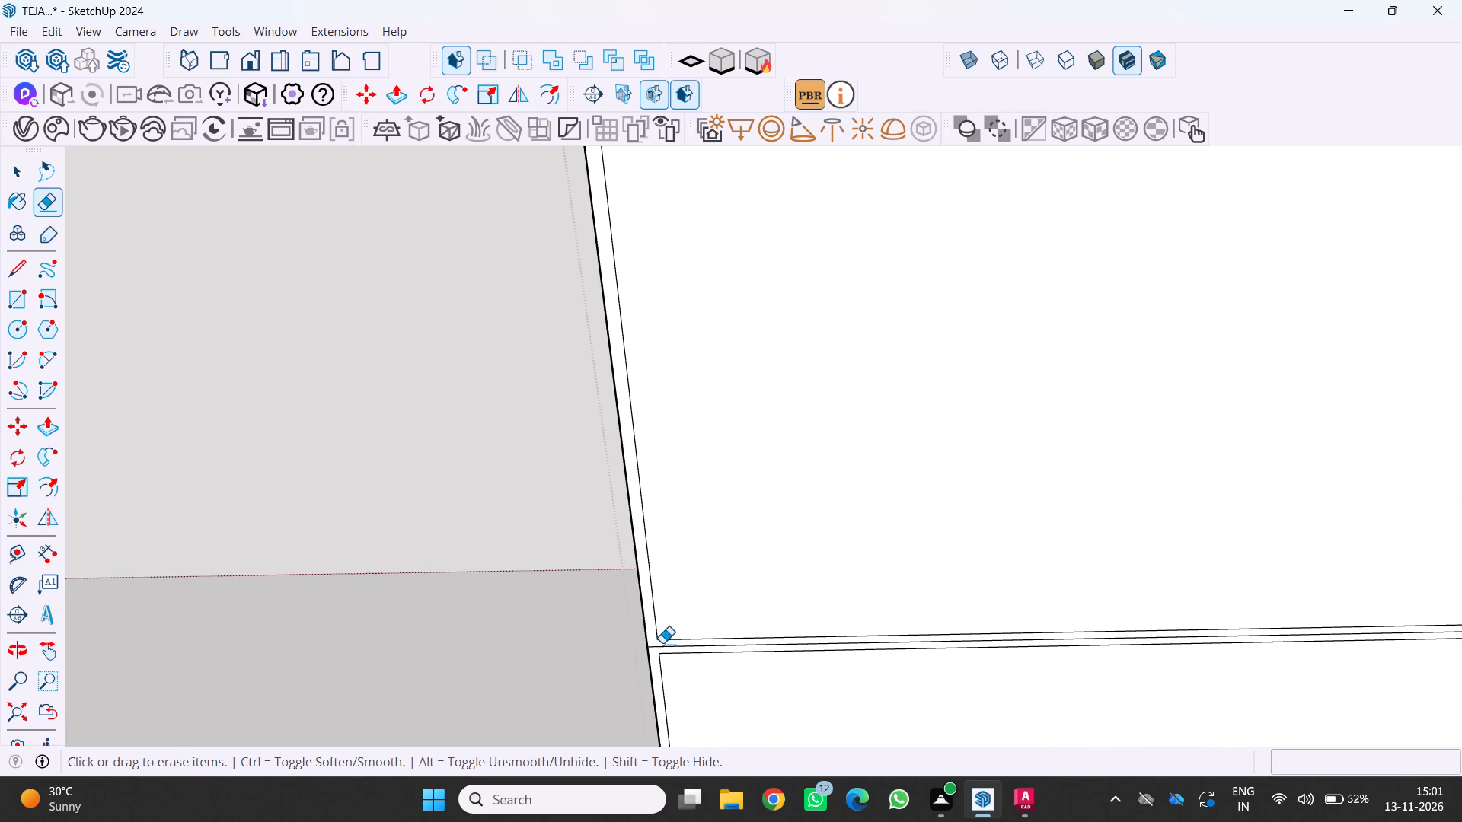
click(664, 648)
Inspect the corner cabinet's front panel gaps, top and side from several angles.
scroll(671, 667, down, 20)
scroll(671, 667, down, 1)
middle_click(692, 679)
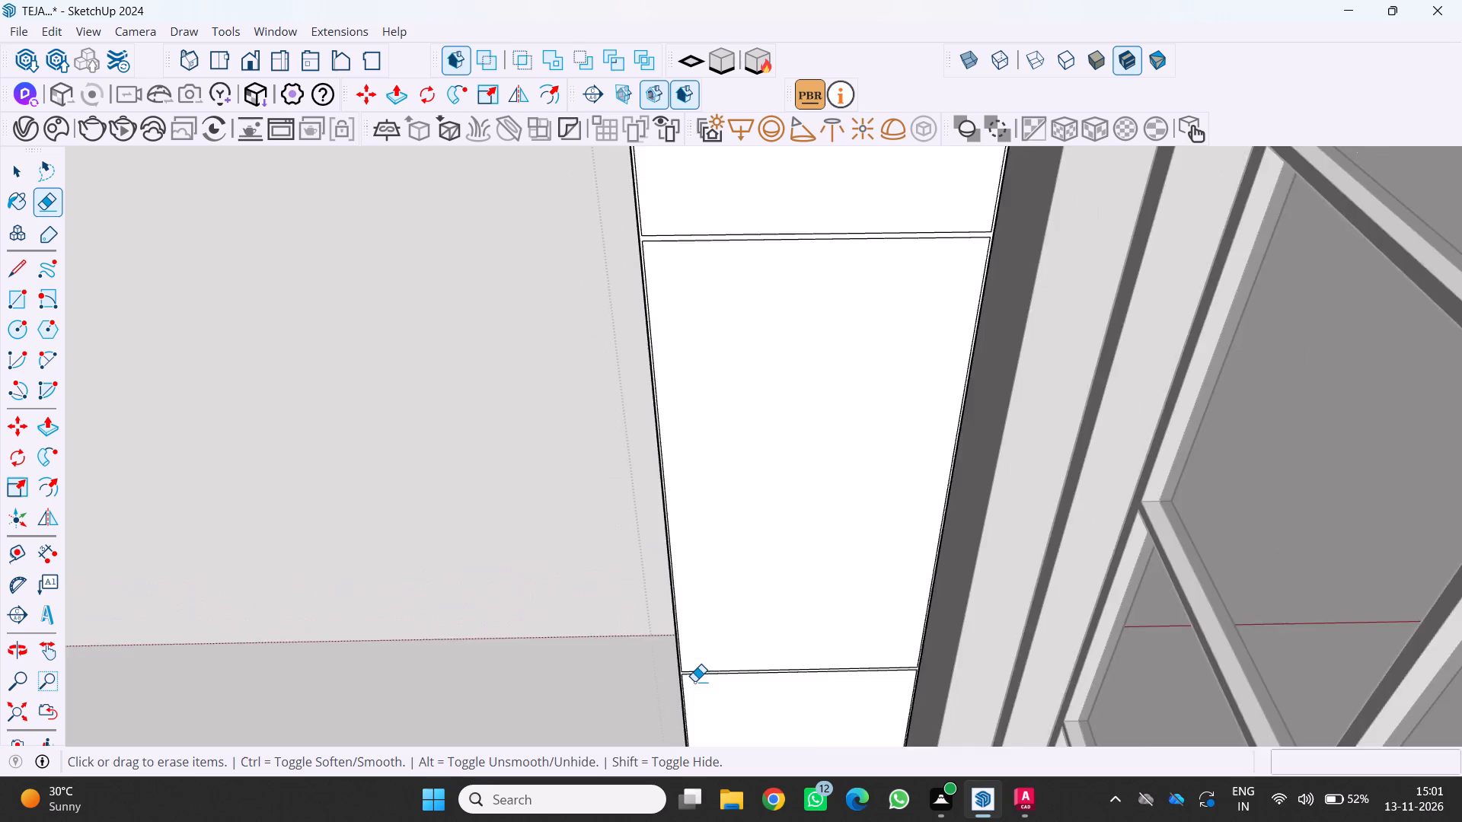
scroll(694, 681, down, 8)
middle_drag(694, 678, 833, 589)
scroll(693, 487, up, 5)
middle_drag(650, 294, 706, 333)
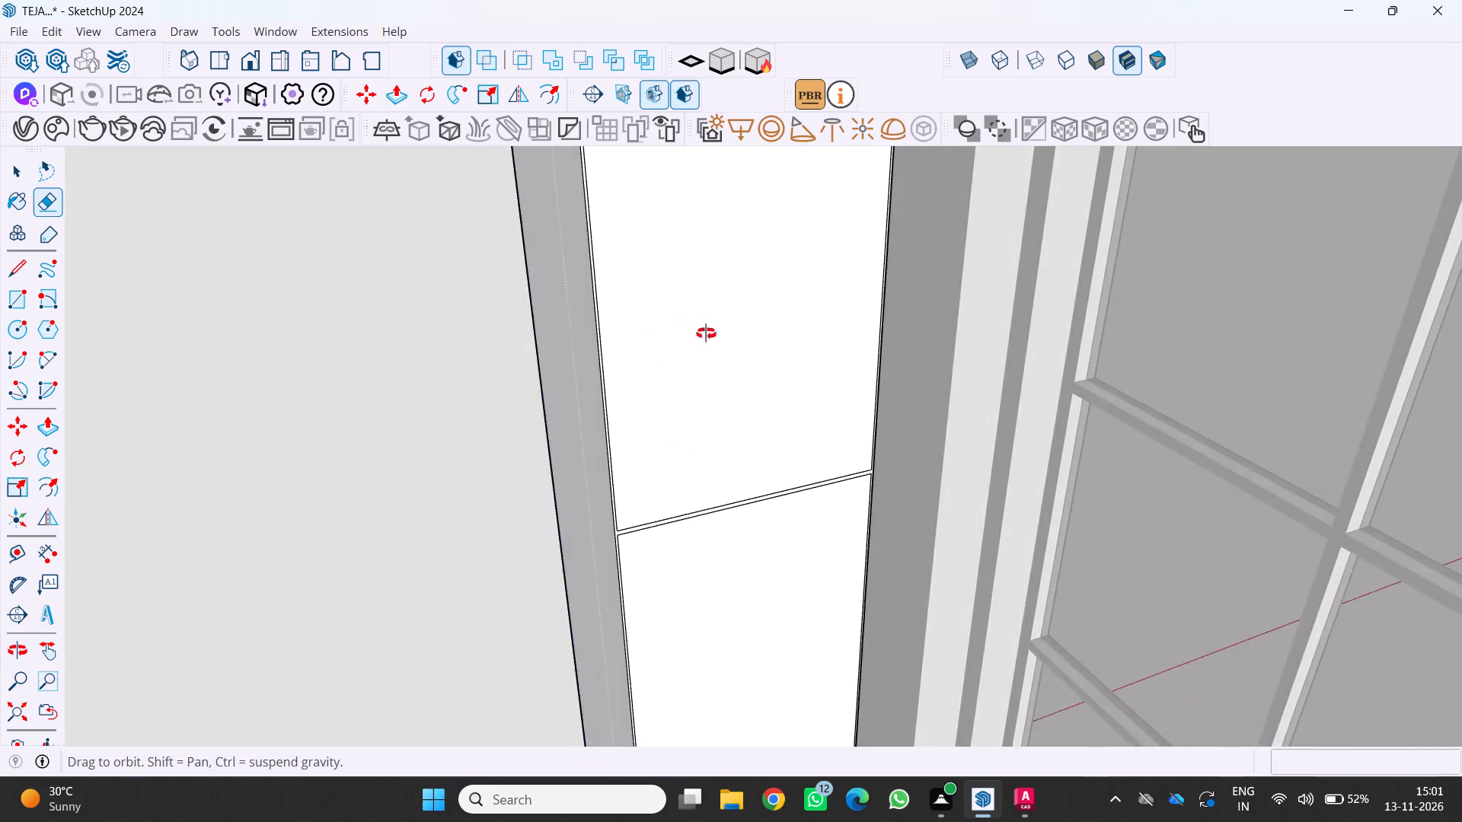
middle_drag(706, 333, 818, 386)
scroll(818, 387, up, 1)
scroll(817, 387, down, 6)
middle_drag(796, 397, 607, 266)
middle_click(607, 266)
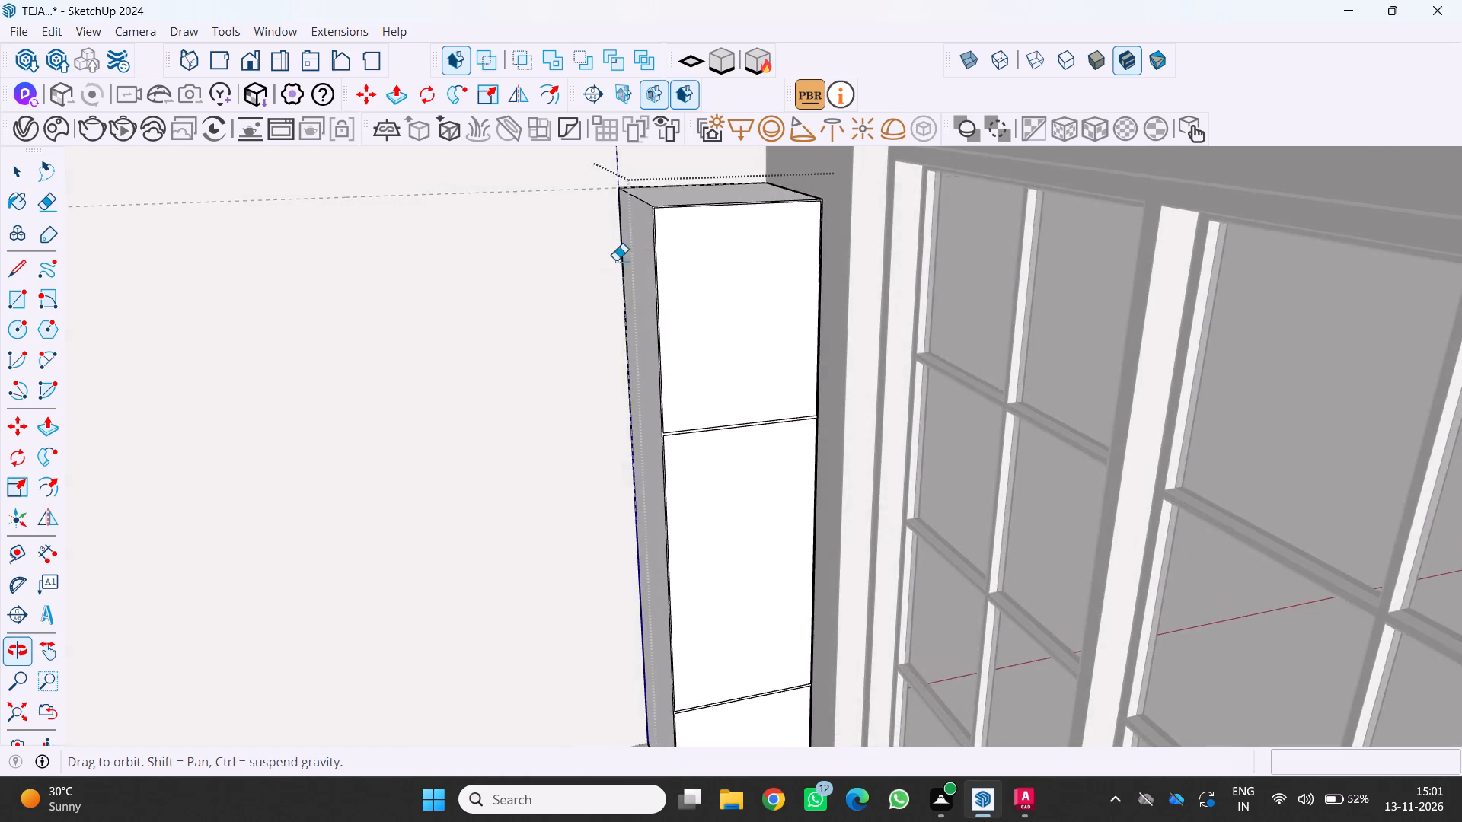
middle_click(613, 263)
scroll(662, 215, up, 16)
scroll(649, 202, down, 13)
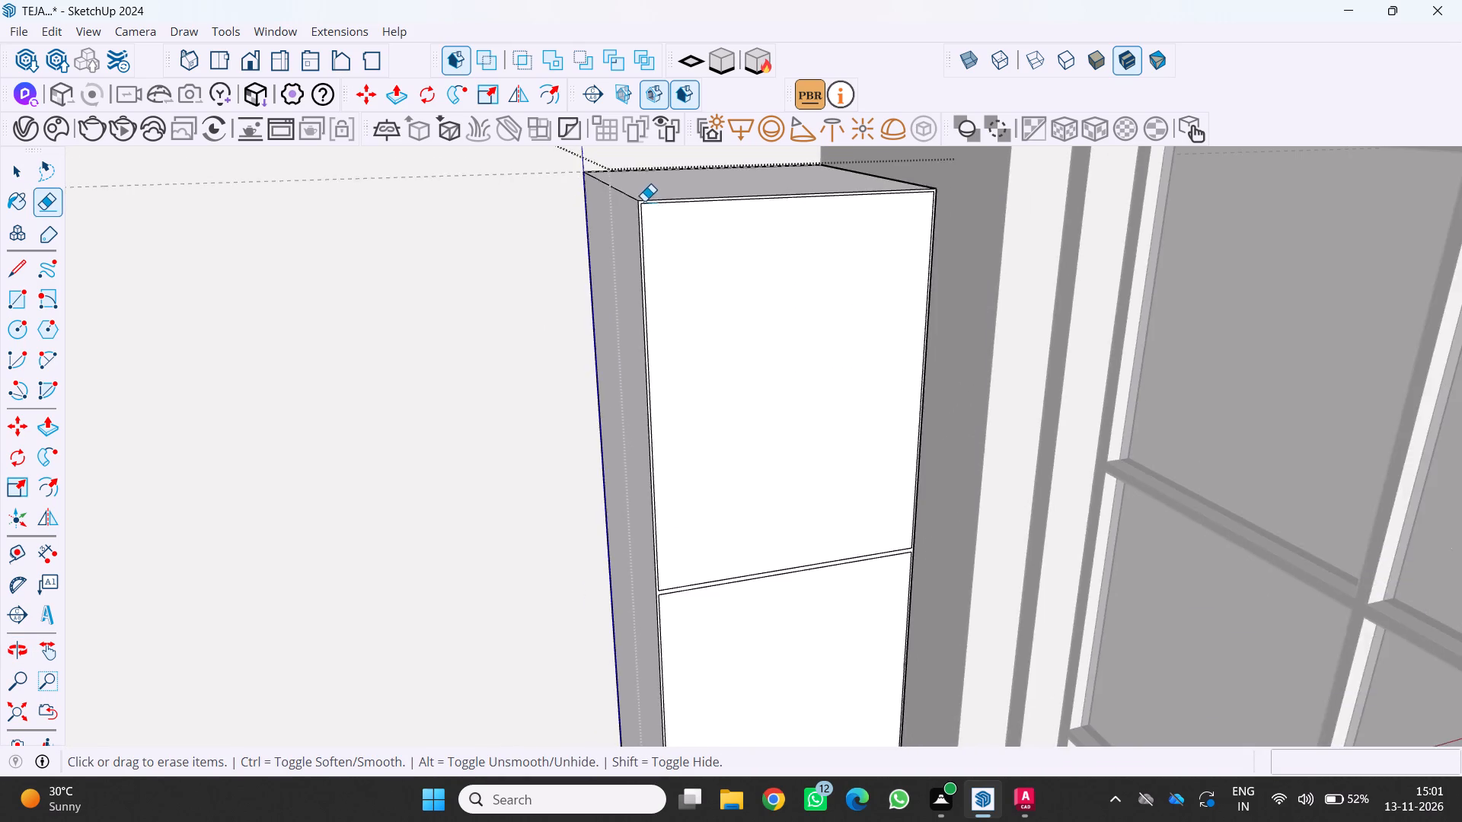
scroll(644, 202, down, 4)
scroll(635, 357, down, 1)
middle_drag(615, 431, 560, 493)
middle_drag(559, 495, 554, 516)
middle_click(553, 521)
scroll(553, 521, down, 4)
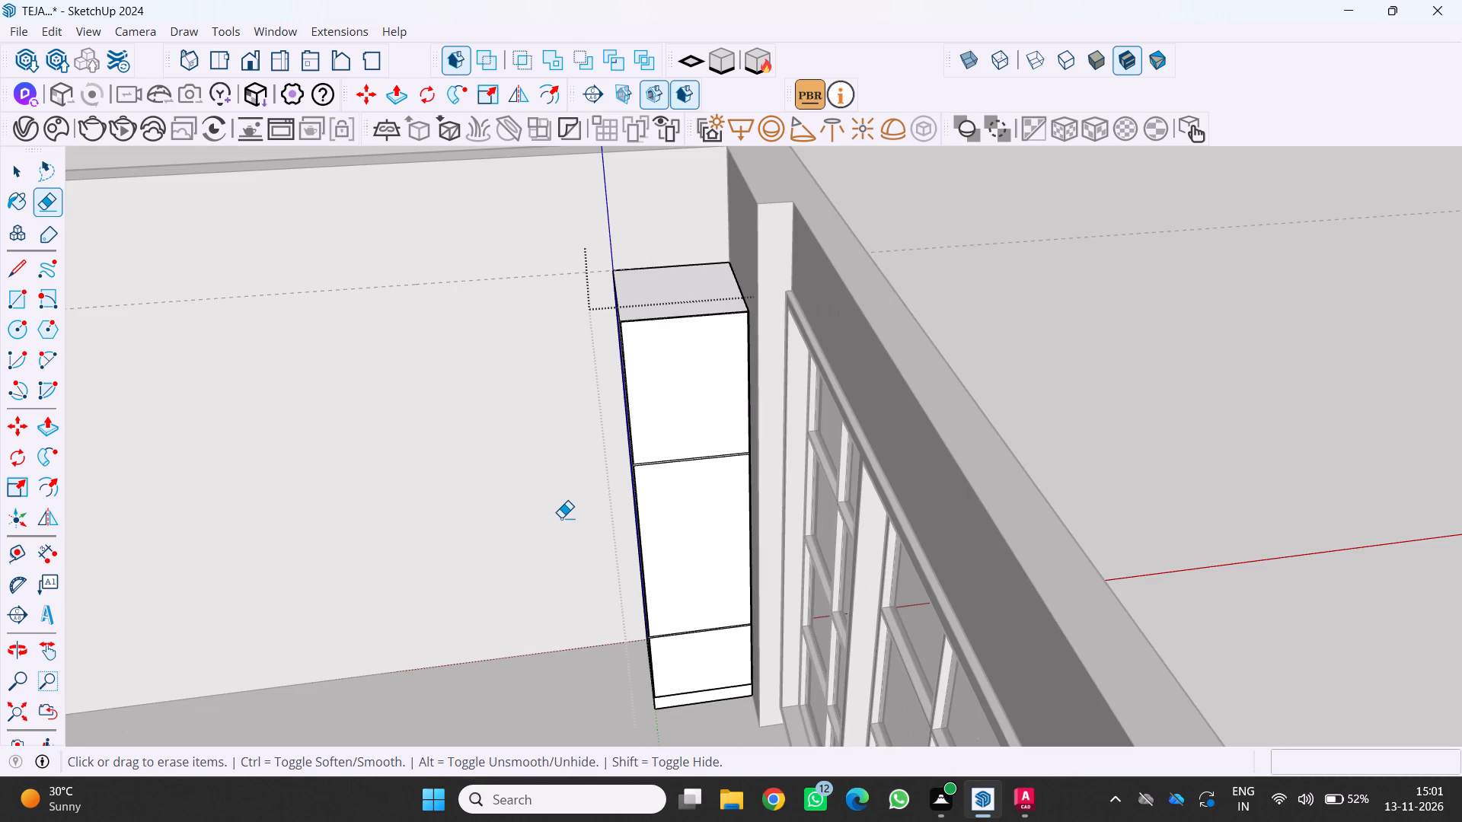
shift+middle_drag(565, 518, 836, 500)
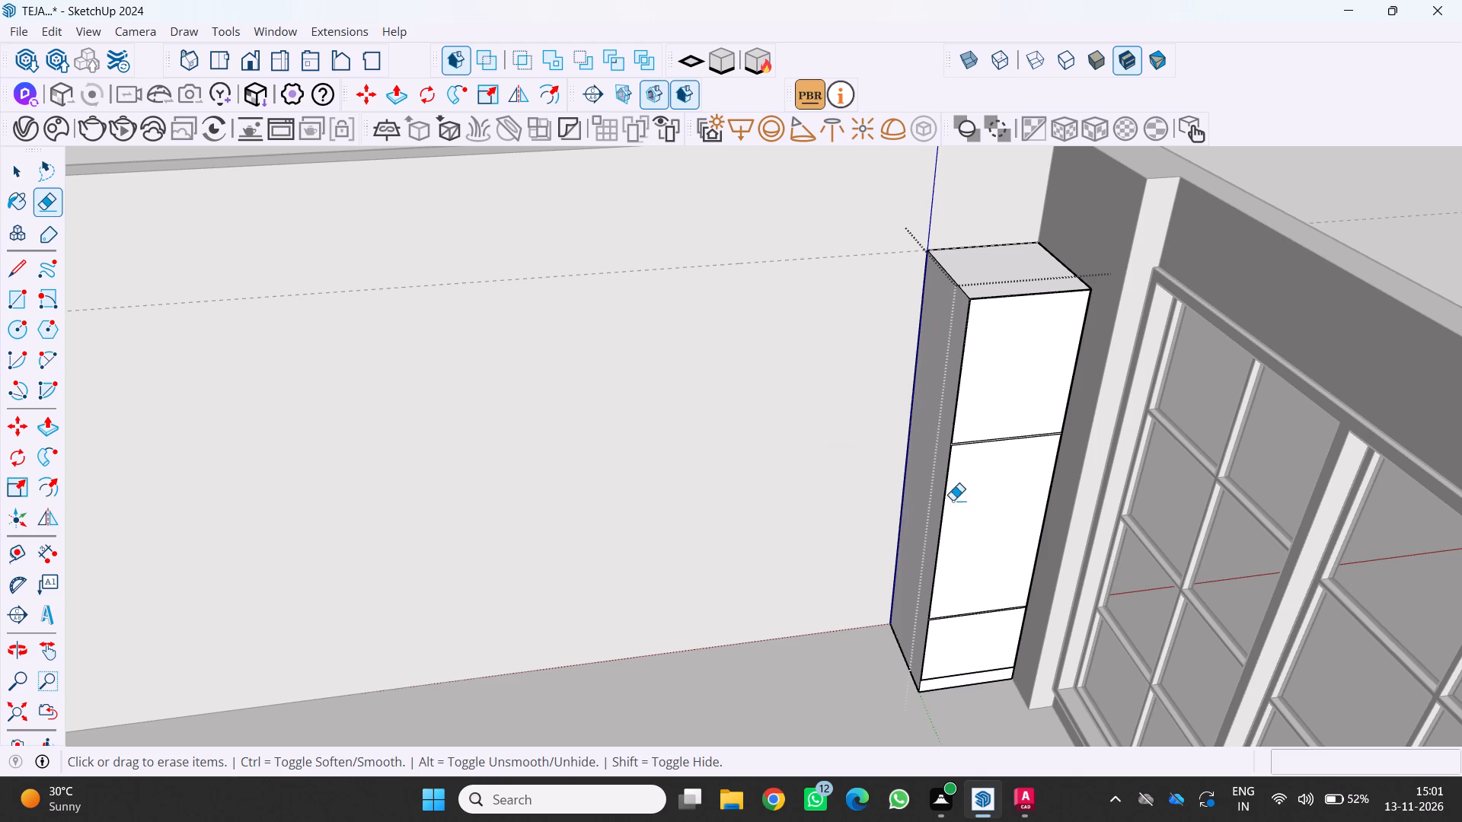
middle_drag(963, 586, 855, 520)
scroll(865, 515, up, 2)
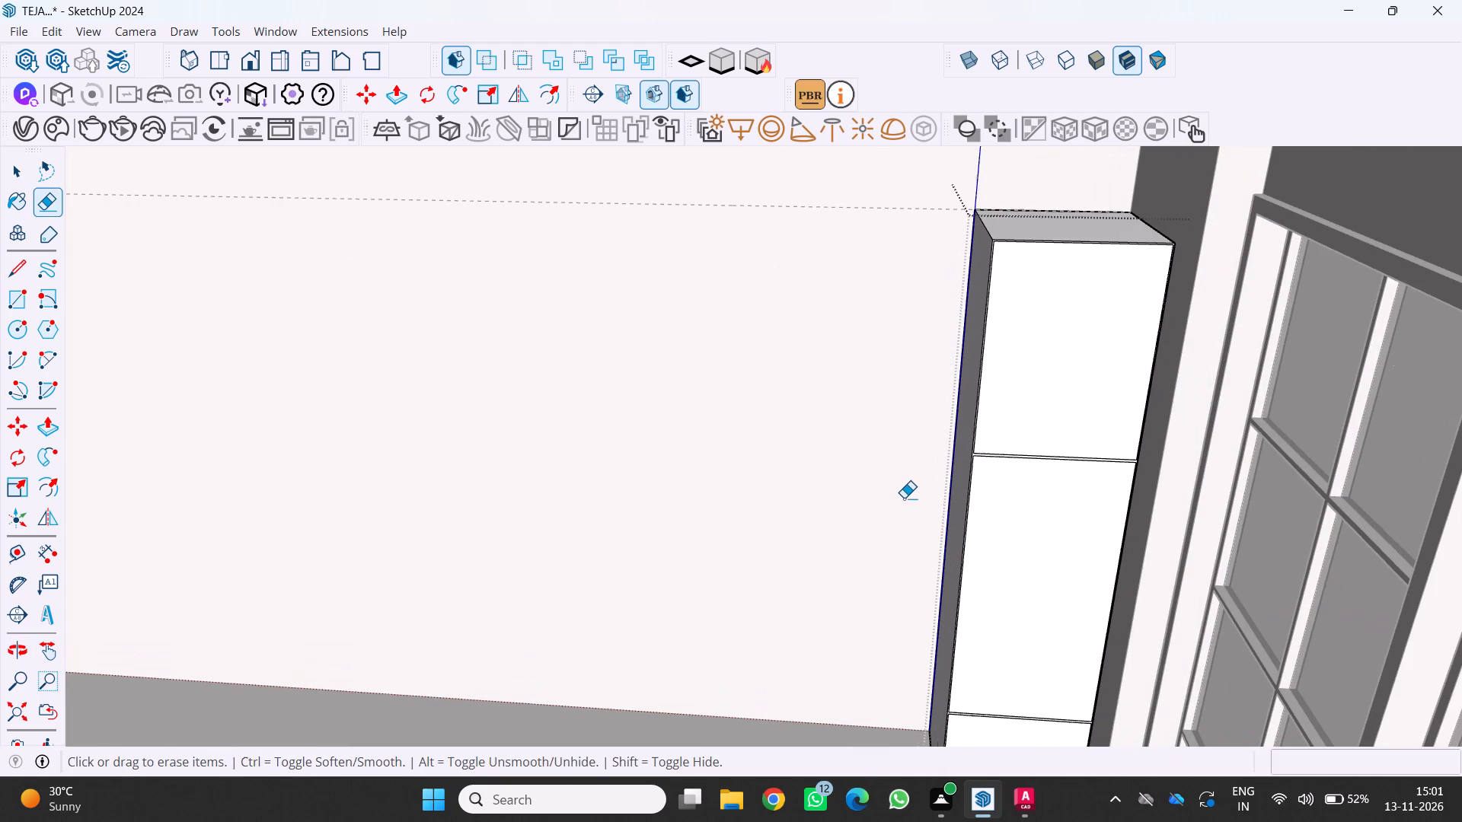
scroll(848, 519, up, 1)
middle_drag(832, 519, 765, 511)
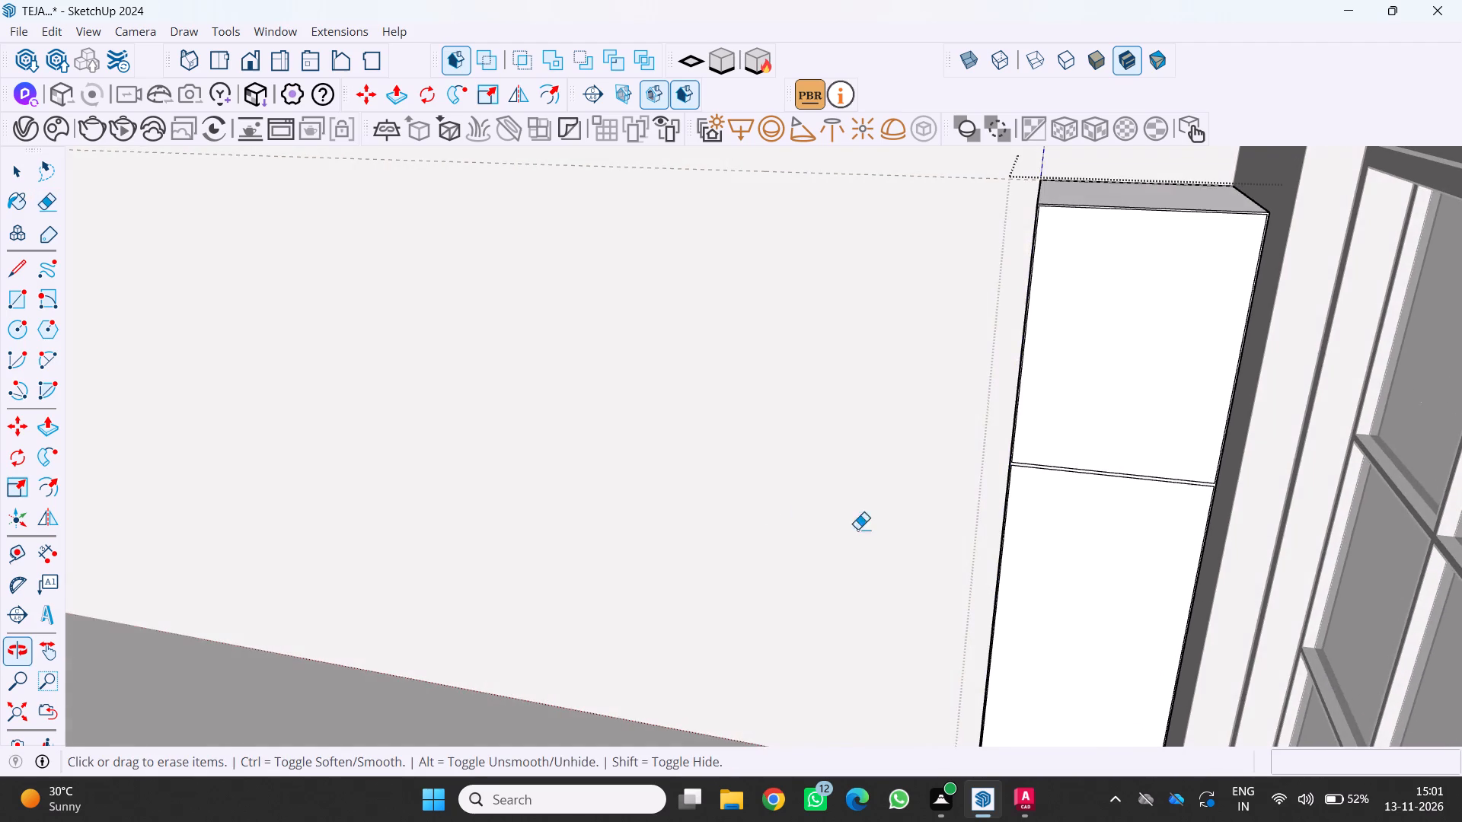
scroll(895, 530, down, 5)
middle_drag(923, 515, 1097, 424)
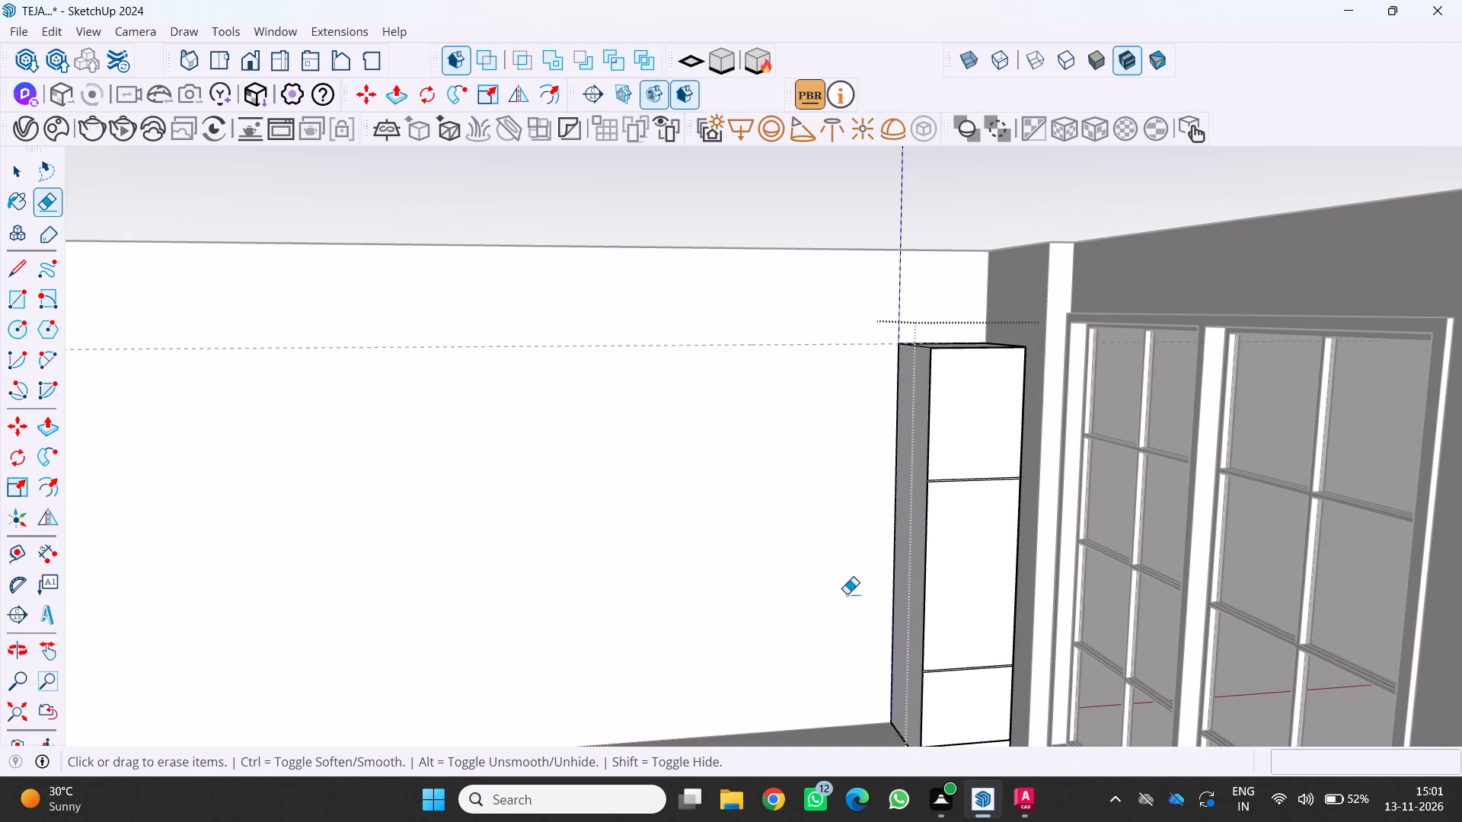
scroll(846, 601, up, 4)
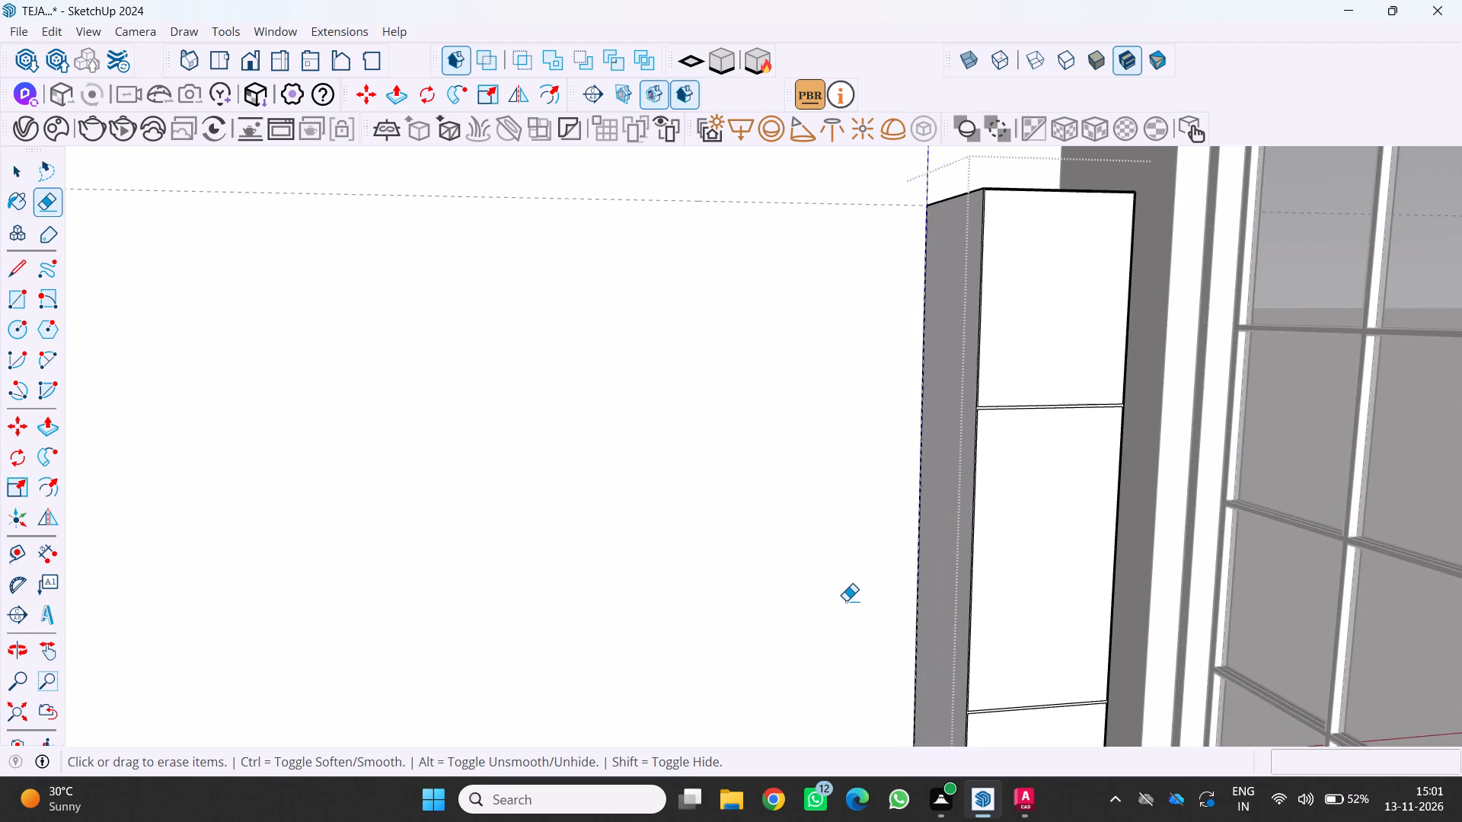
Push the connected gap face between and around the corner cabinet's front panels inward 2 cm.
scroll(863, 596, down, 2)
scroll(958, 484, up, 2)
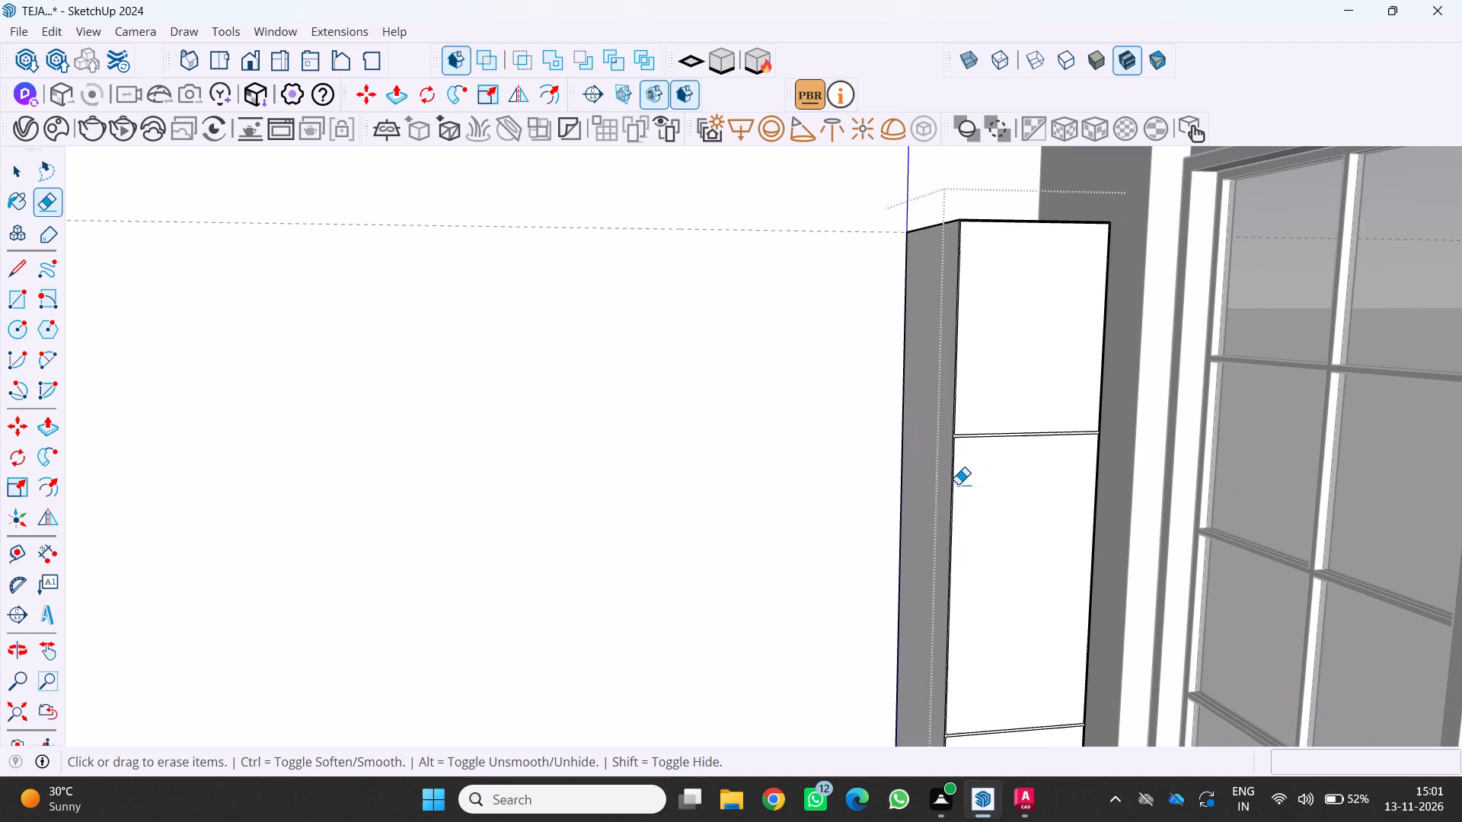
scroll(905, 531, up, 3)
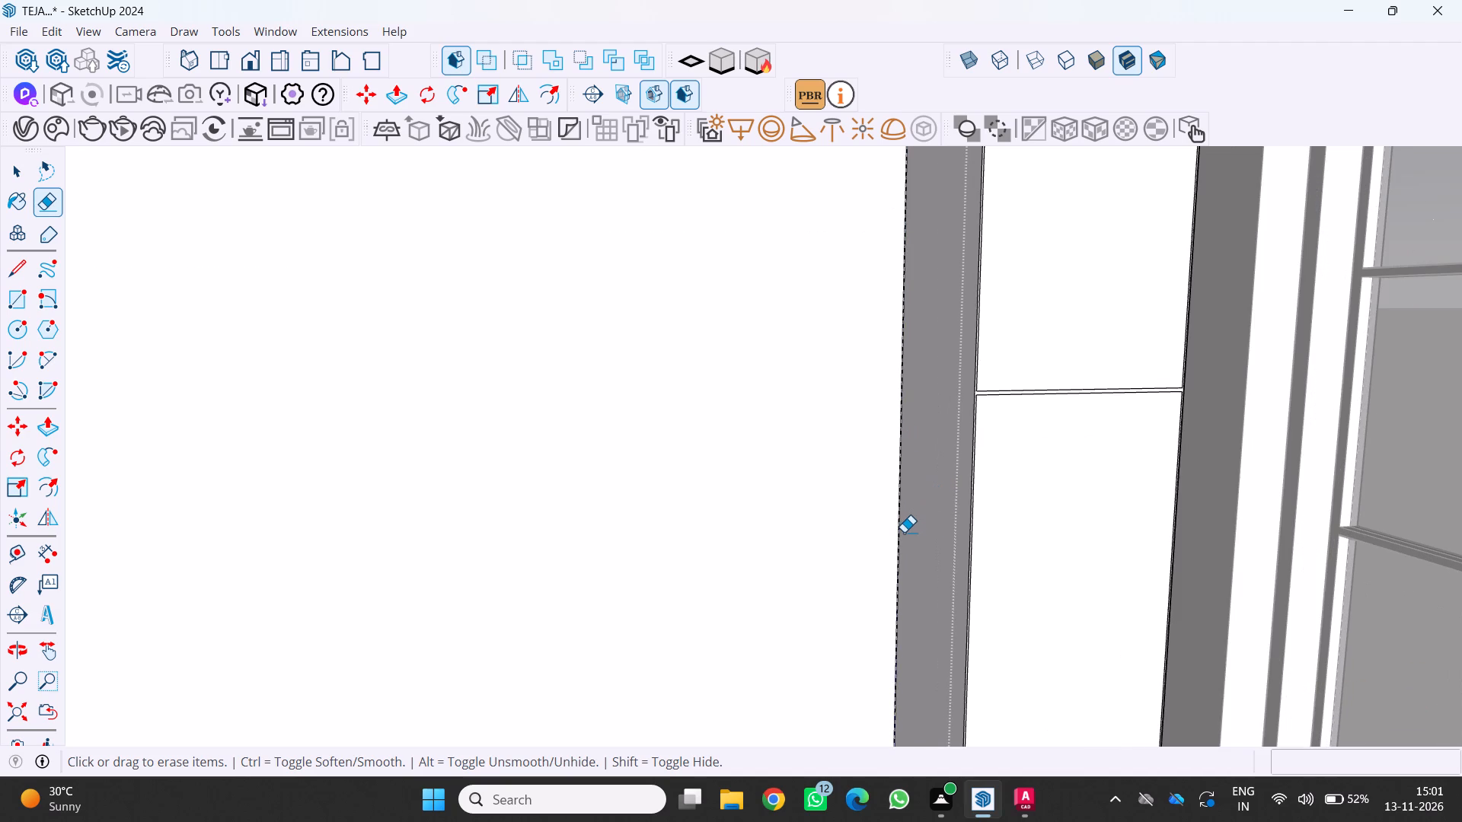
middle_drag(889, 529, 880, 532)
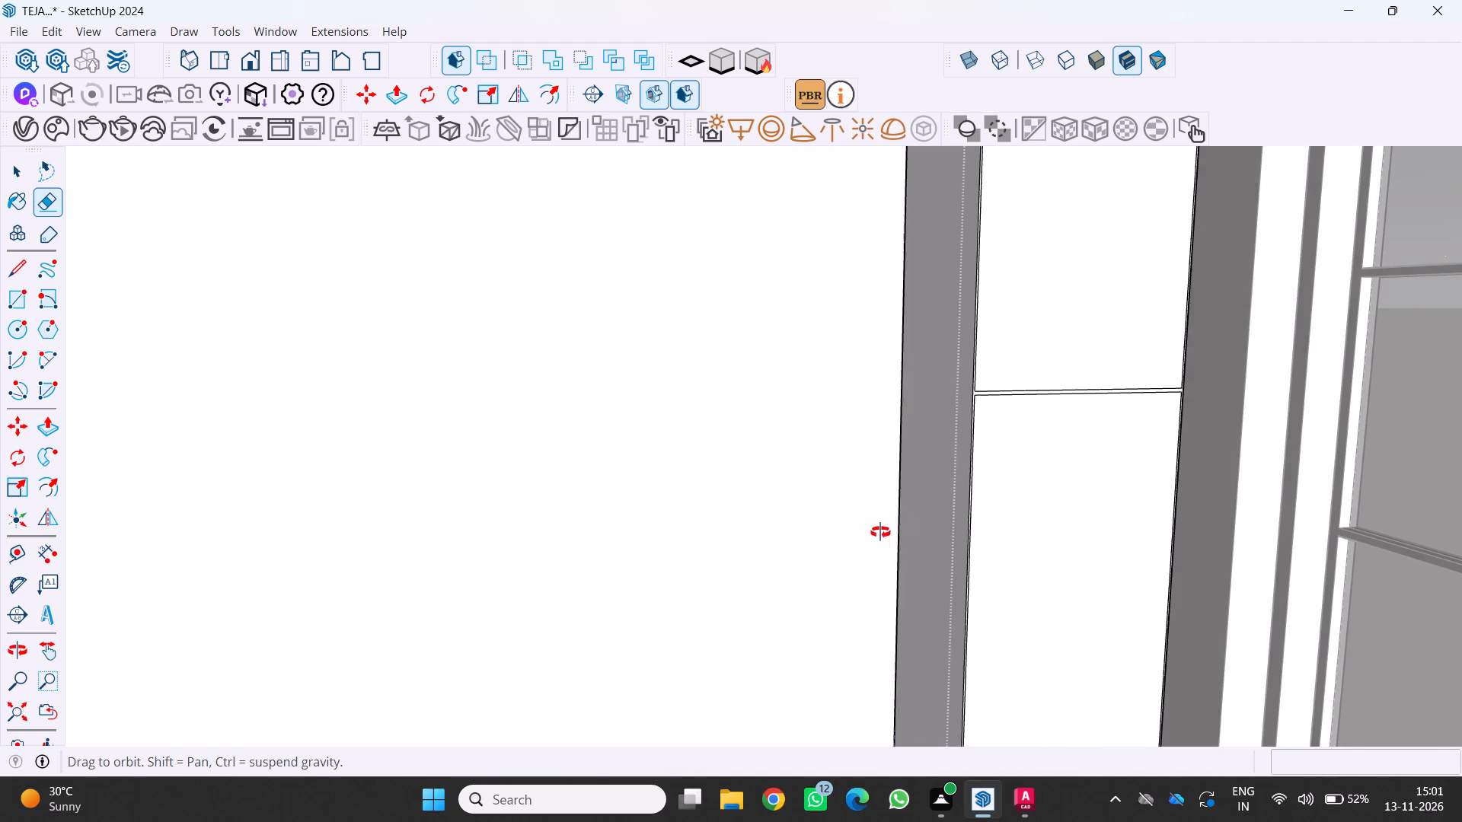
middle_drag(880, 532, 837, 569)
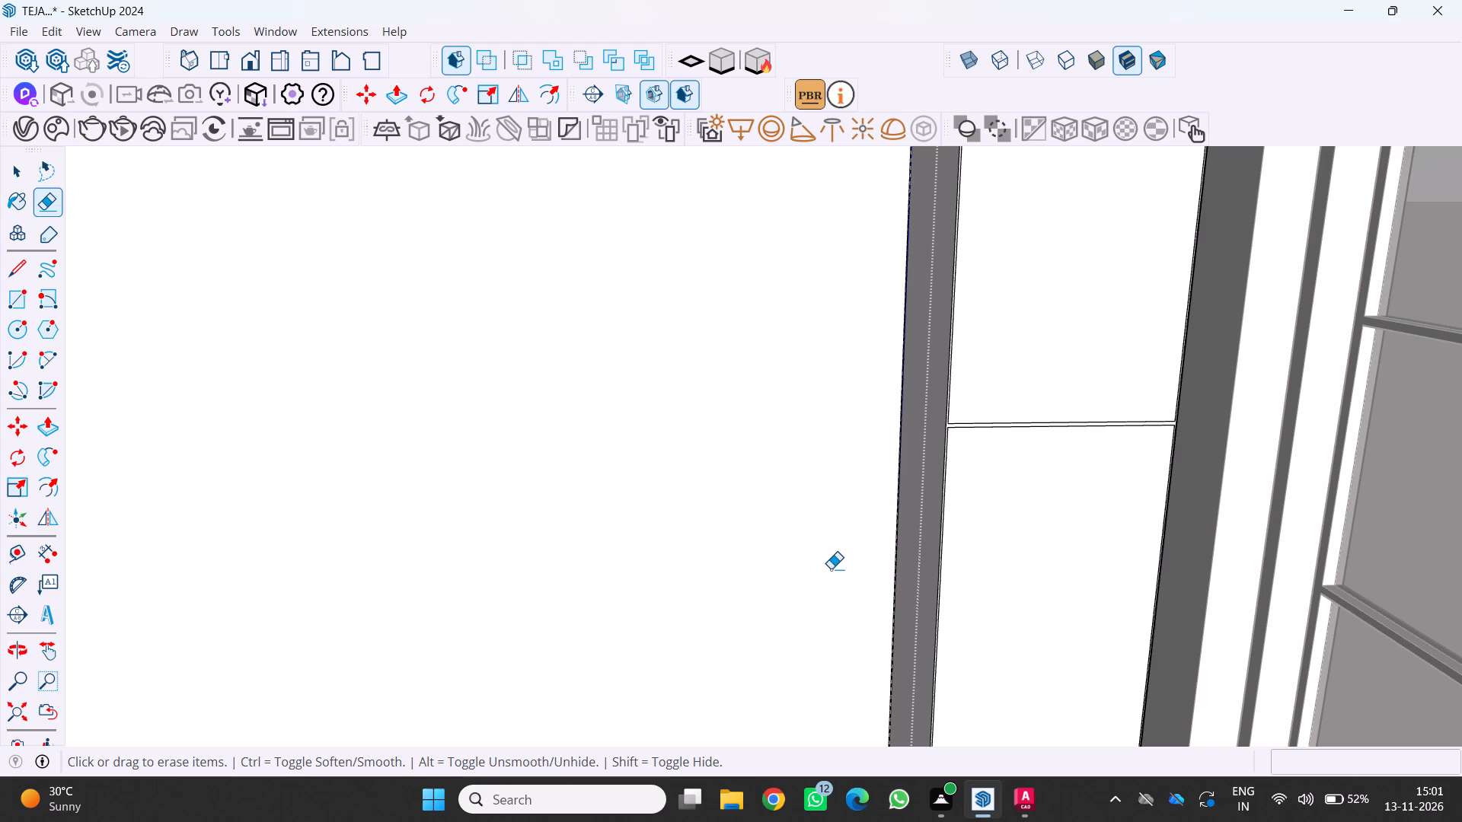
scroll(839, 562, up, 1)
scroll(994, 457, up, 2)
middle_drag(998, 463, 1031, 504)
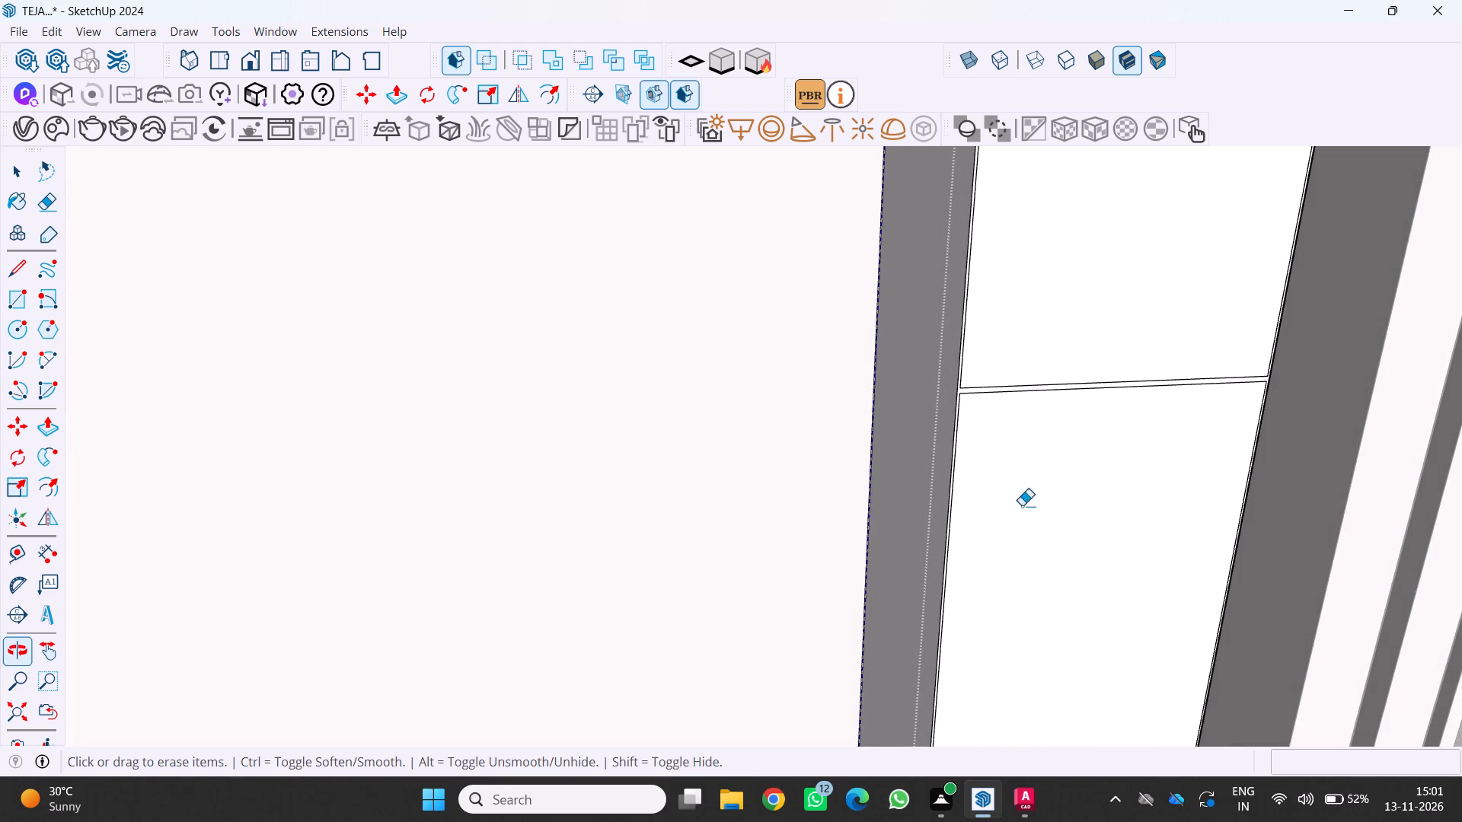
key(p)
scroll(970, 387, up, 11)
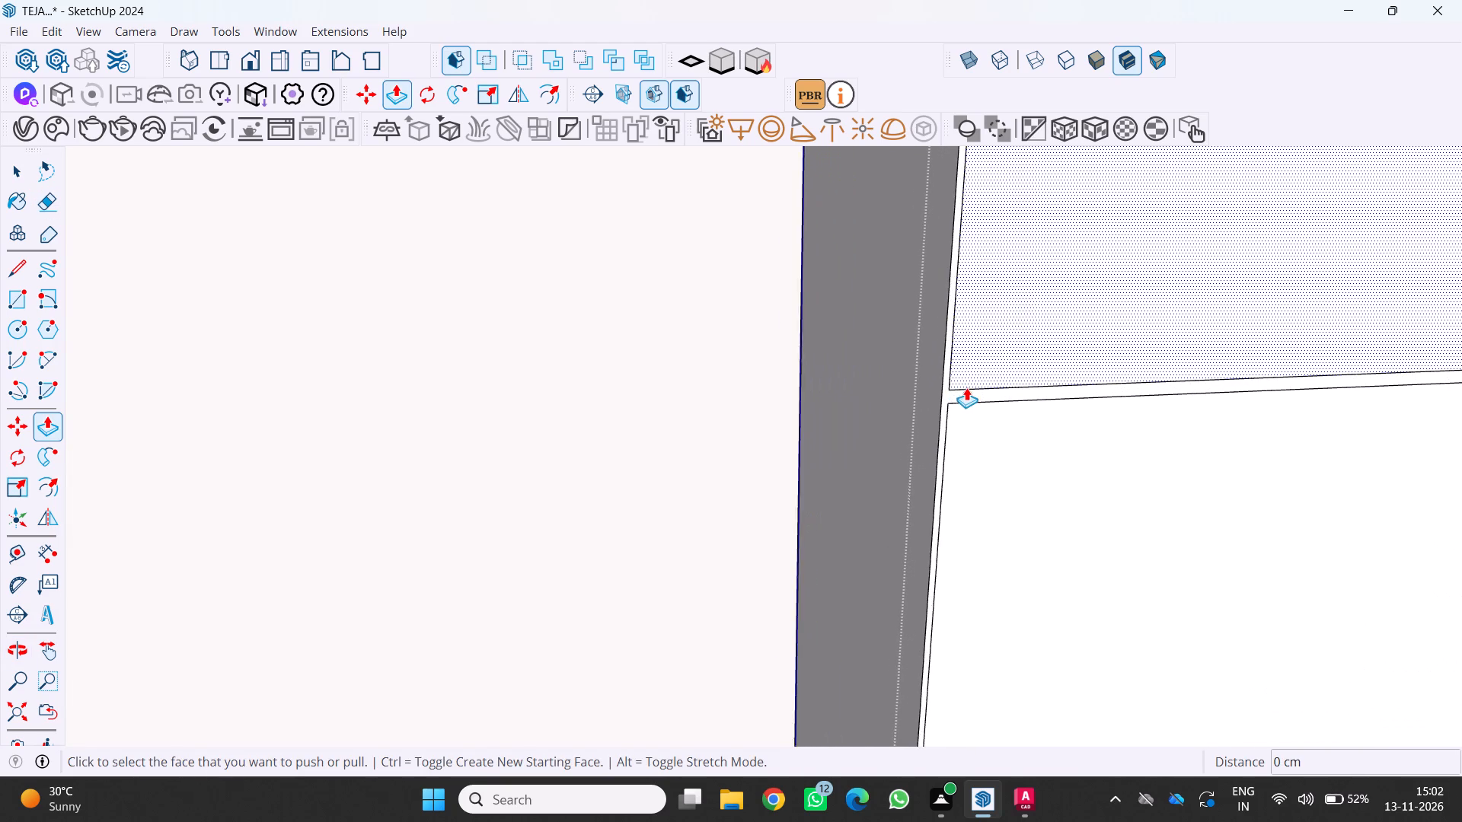
click(962, 396)
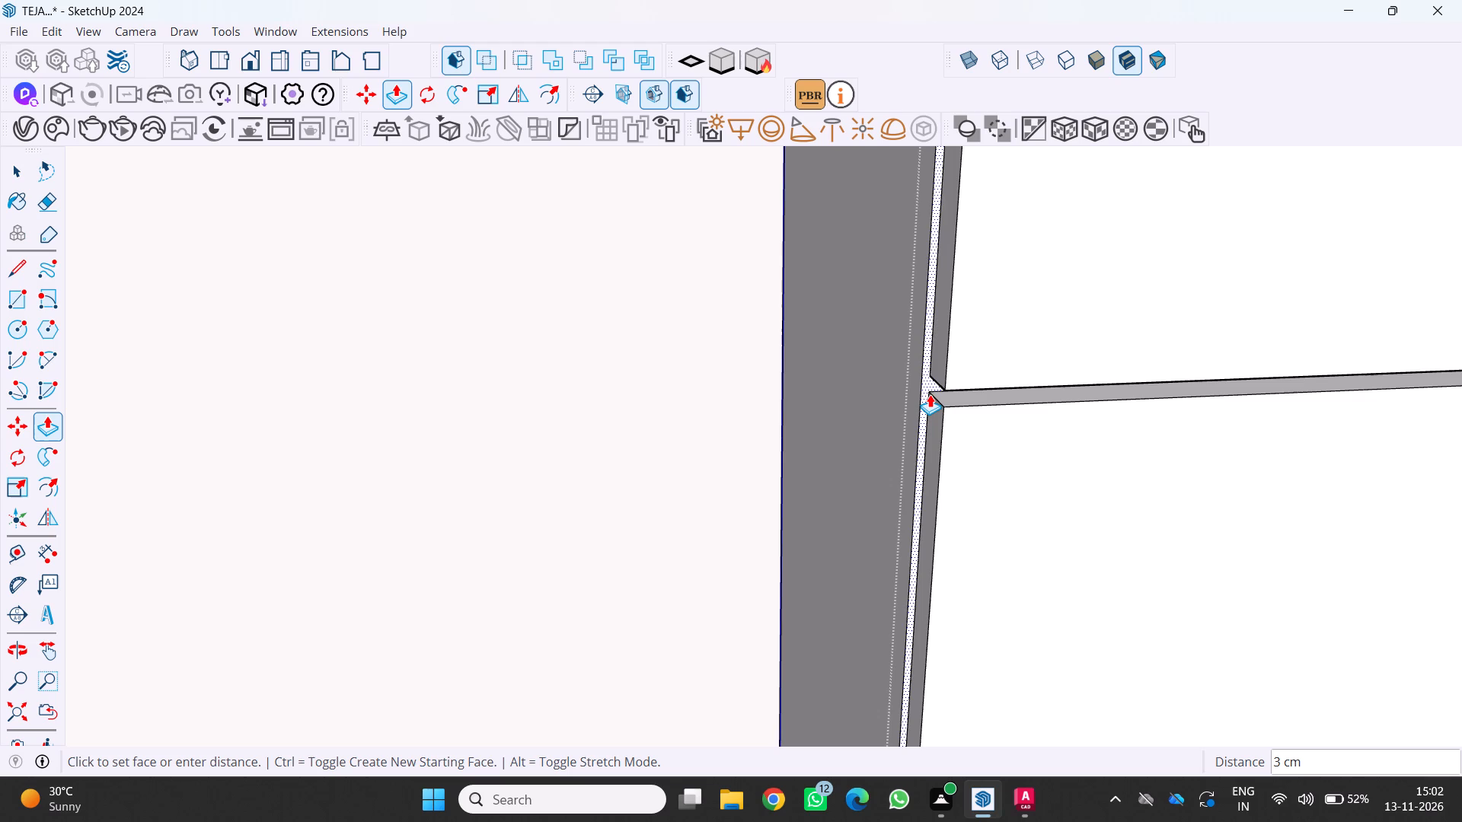
key(2)
key(Return)
Recess the plinth face below the lower panel, pushing it back 12 cm and pulling it forward 10 cm to meet the recessed gap's endpoint.
scroll(985, 433, down, 16)
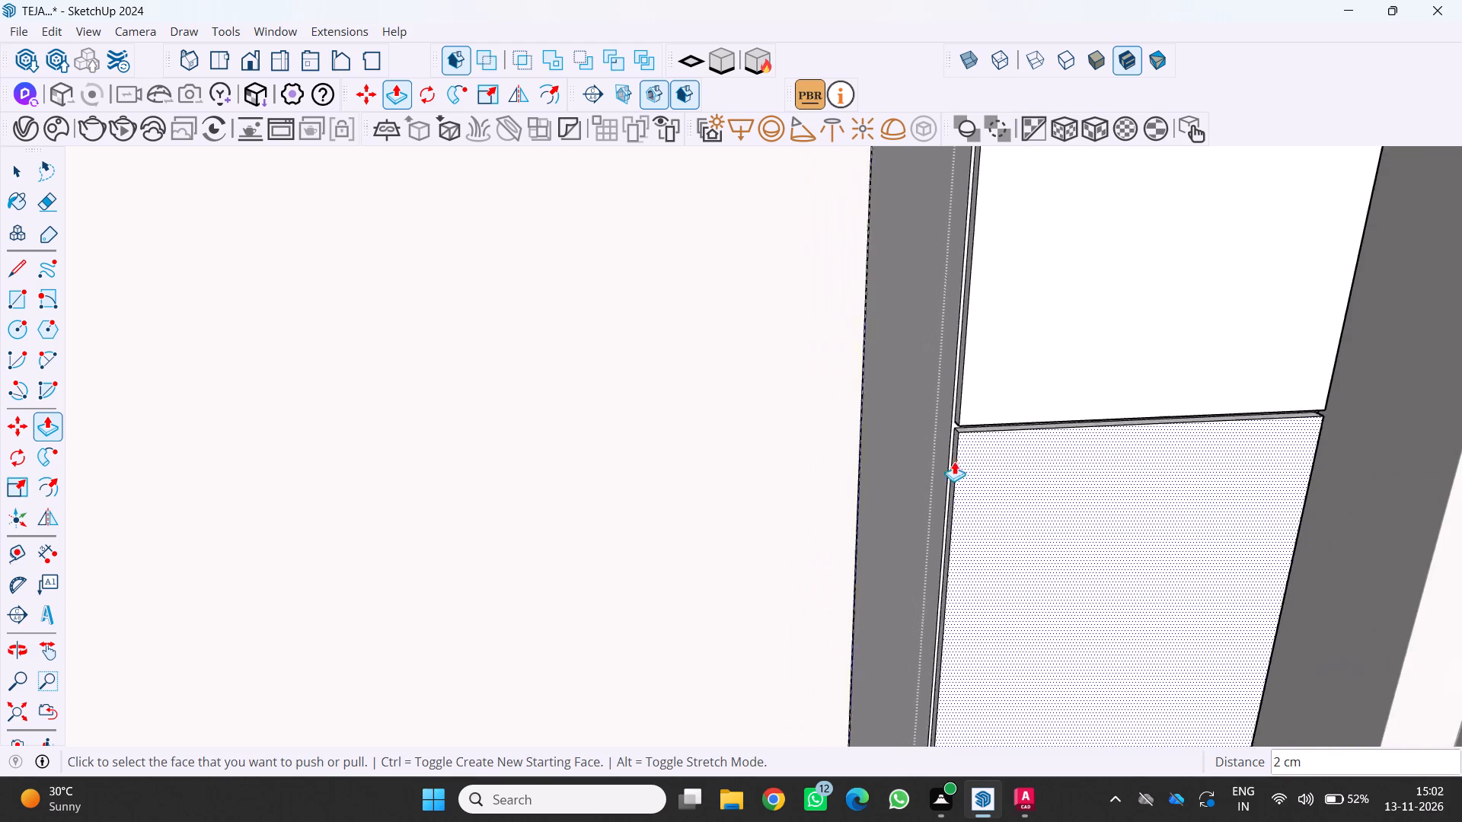
scroll(954, 461, down, 6)
scroll(985, 345, up, 3)
middle_drag(960, 273, 1011, 358)
scroll(954, 215, up, 3)
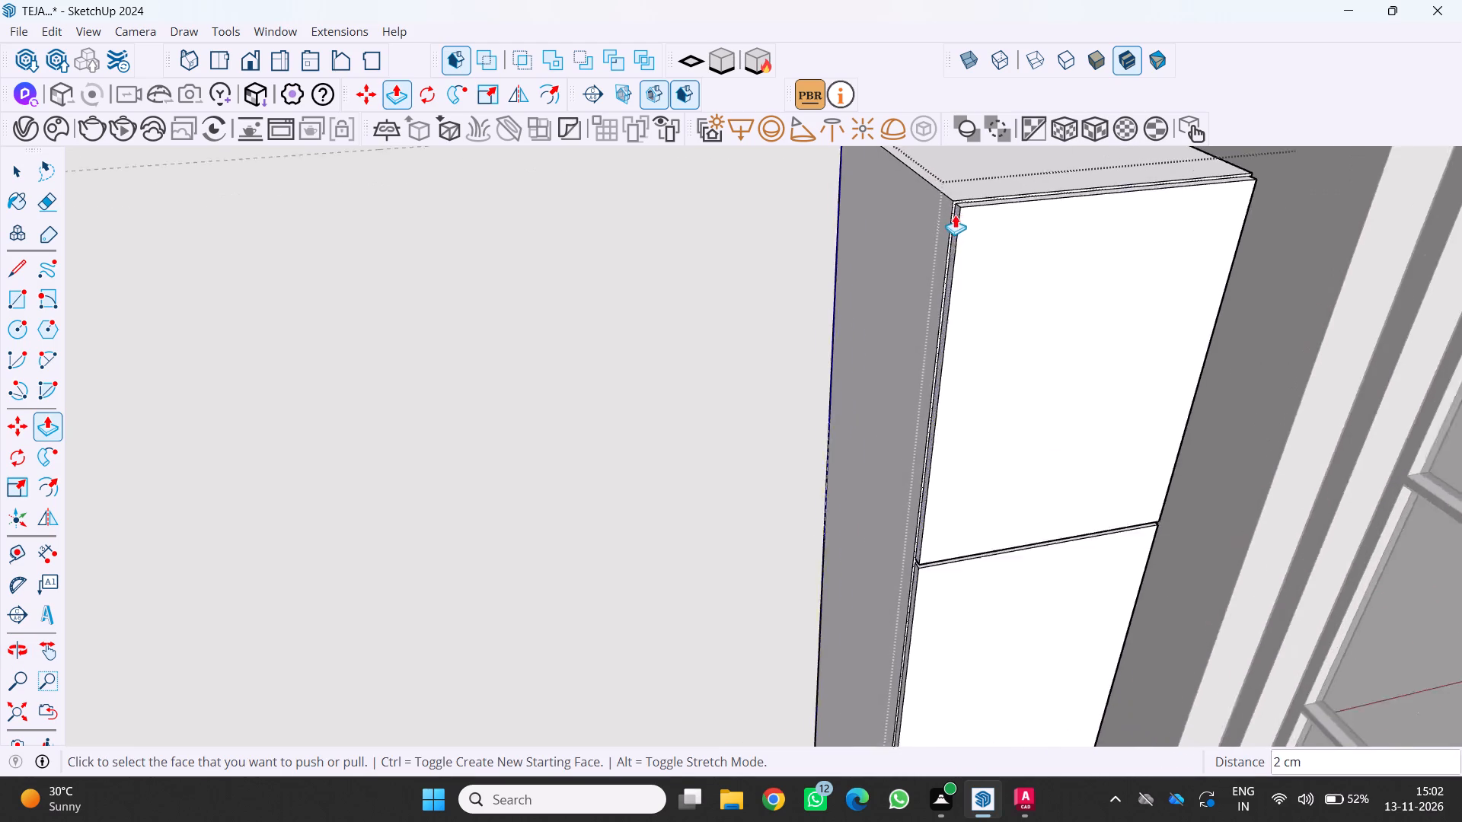
scroll(955, 215, up, 8)
scroll(958, 220, down, 12)
middle_drag(957, 323, 927, 237)
scroll(929, 247, down, 5)
scroll(915, 655, up, 7)
middle_drag(925, 694, 974, 571)
scroll(937, 733, up, 2)
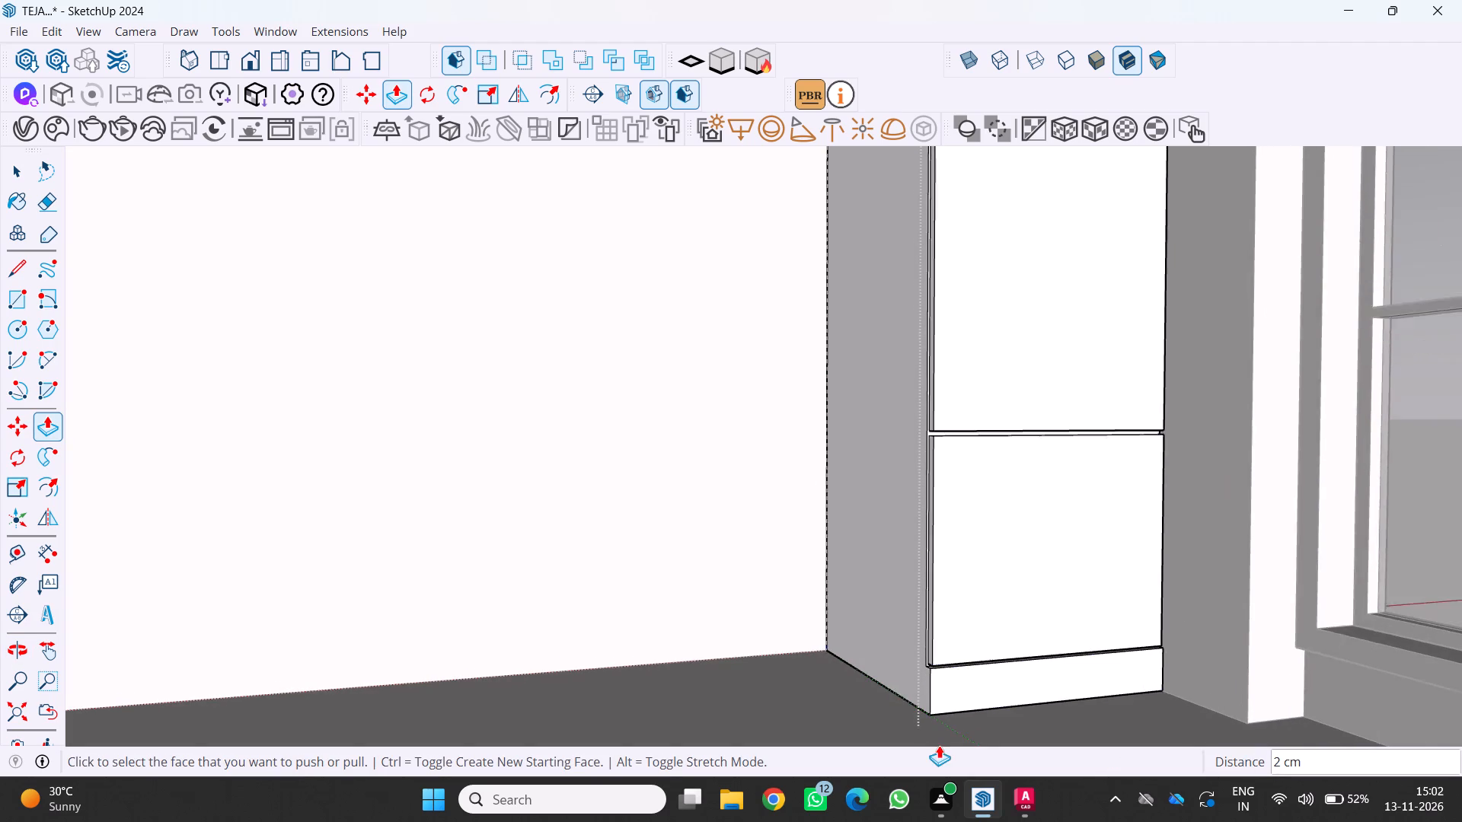
drag(953, 676, 943, 662)
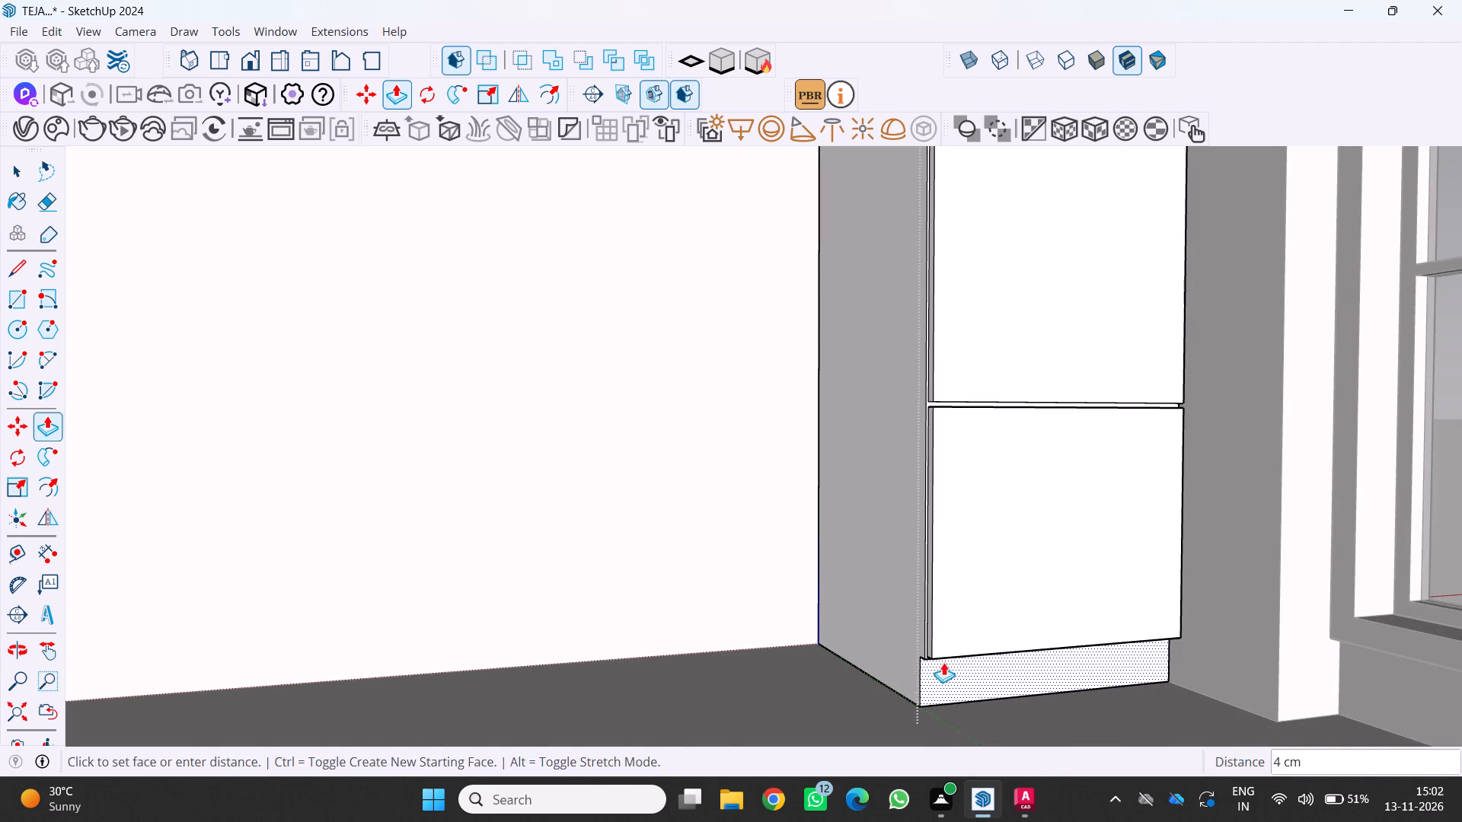
drag(943, 662, 927, 656)
scroll(928, 663, up, 3)
middle_drag(938, 665, 1065, 658)
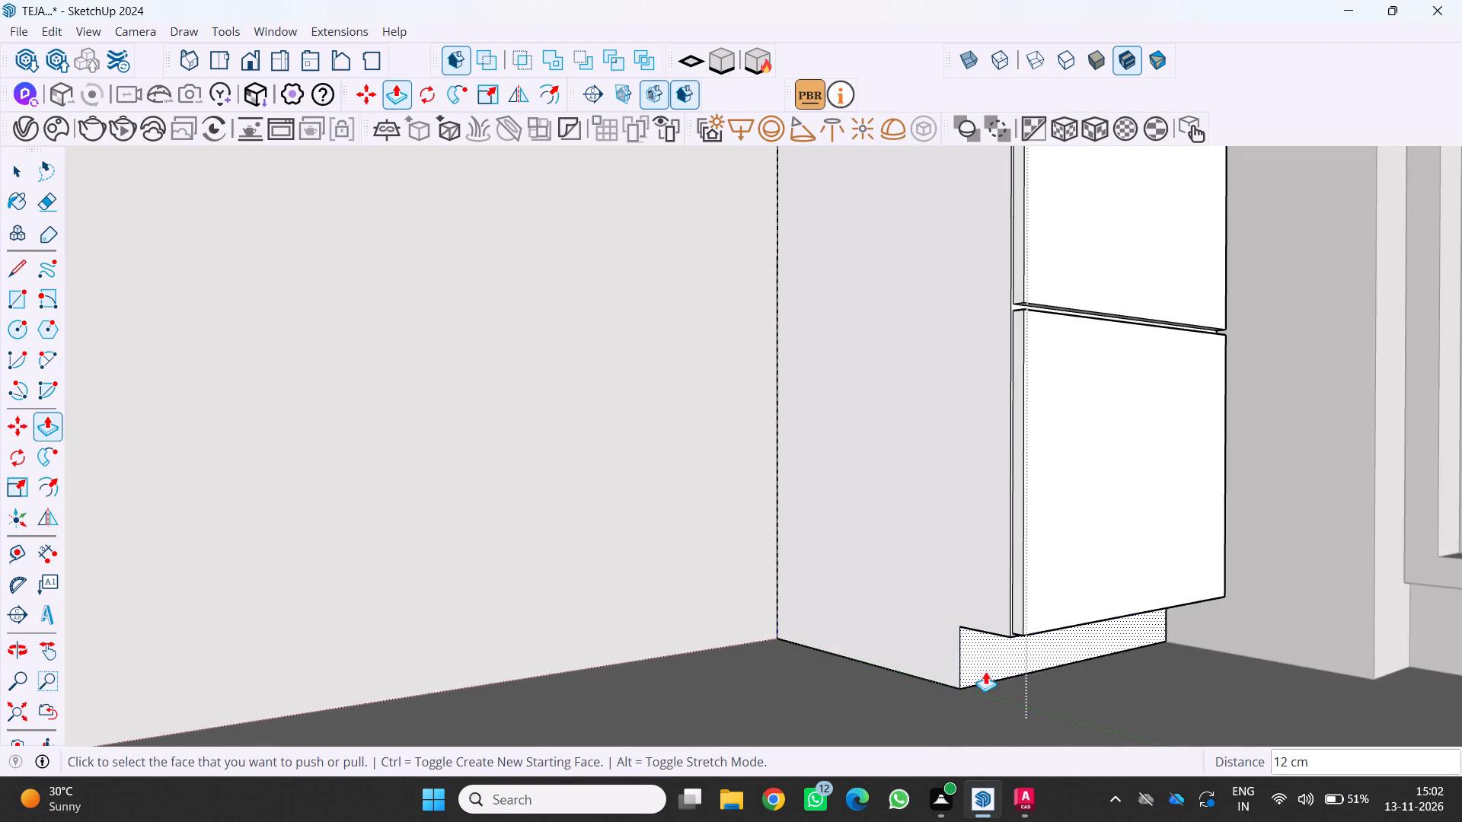
click(980, 664)
scroll(1005, 643, up, 2)
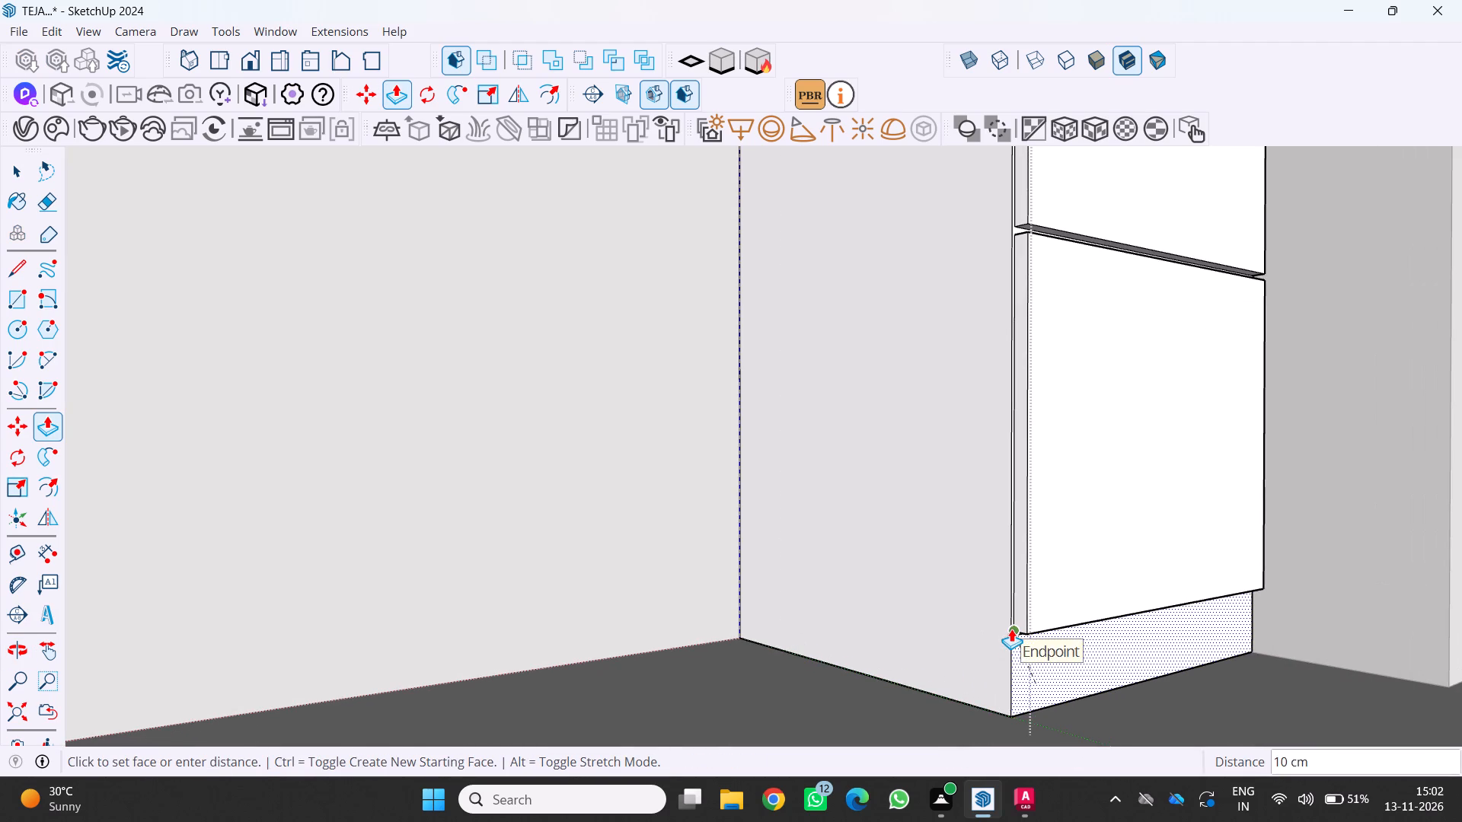
click(1013, 627)
Inspect the corner cabinet's recessed panel gaps and plinth up close and from across the whole room.
scroll(953, 724, down, 4)
middle_drag(946, 719, 895, 703)
scroll(1004, 636, up, 1)
middle_drag(990, 638, 876, 626)
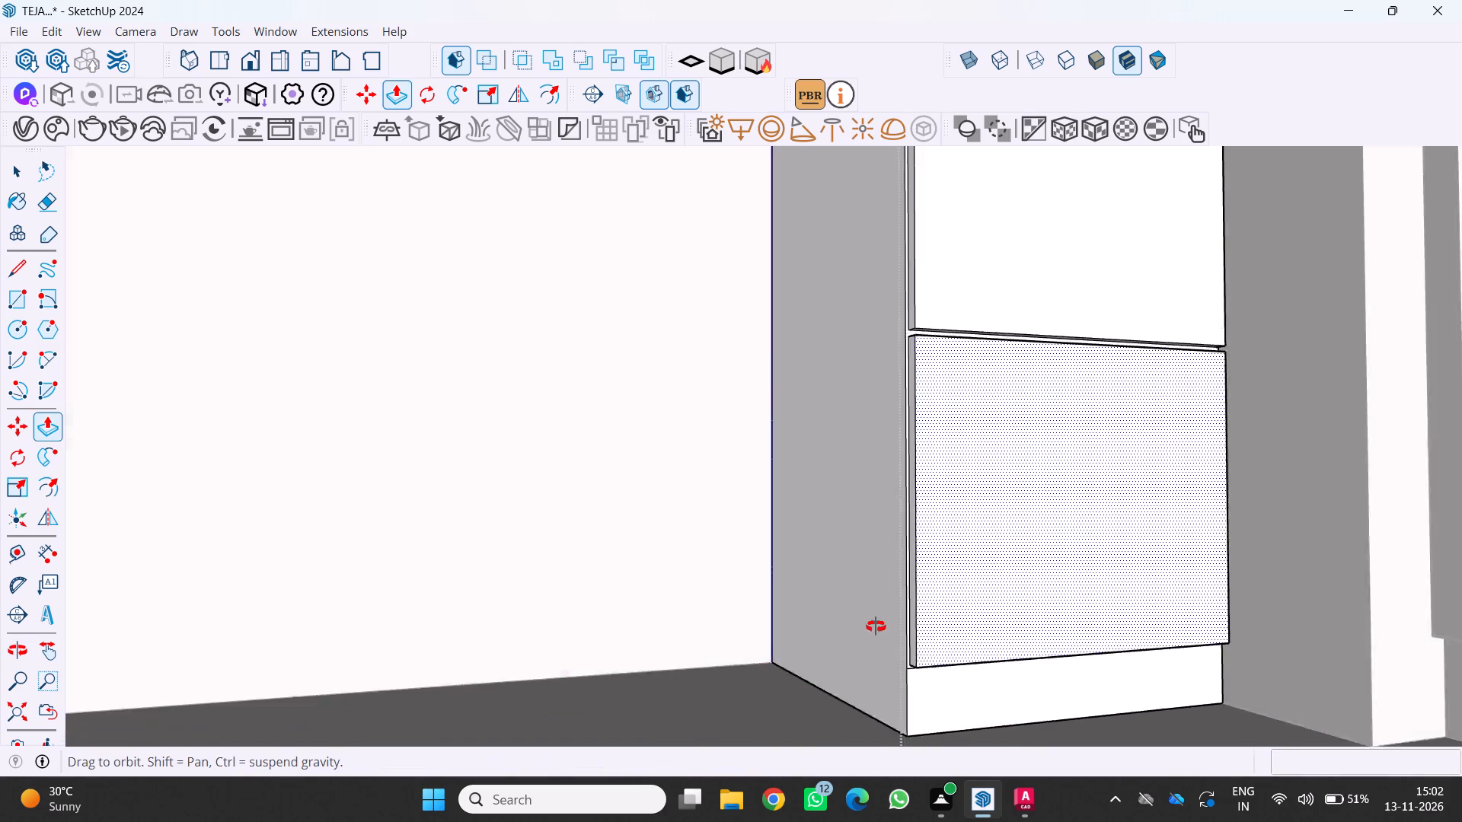
middle_drag(876, 626, 828, 608)
scroll(828, 608, down, 10)
middle_drag(758, 626, 758, 632)
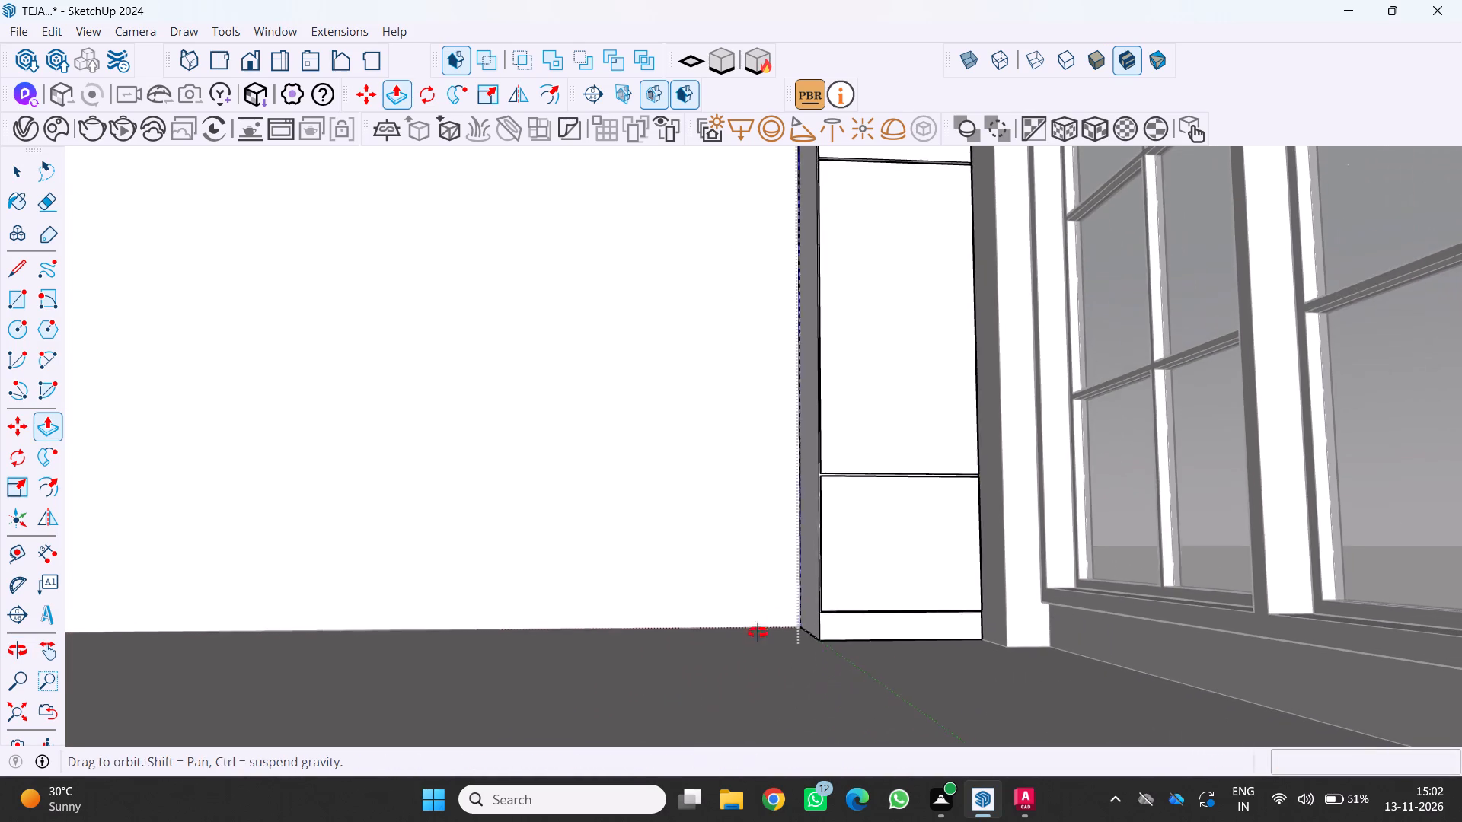
middle_drag(758, 632, 946, 707)
scroll(926, 687, down, 11)
middle_drag(890, 689, 1015, 652)
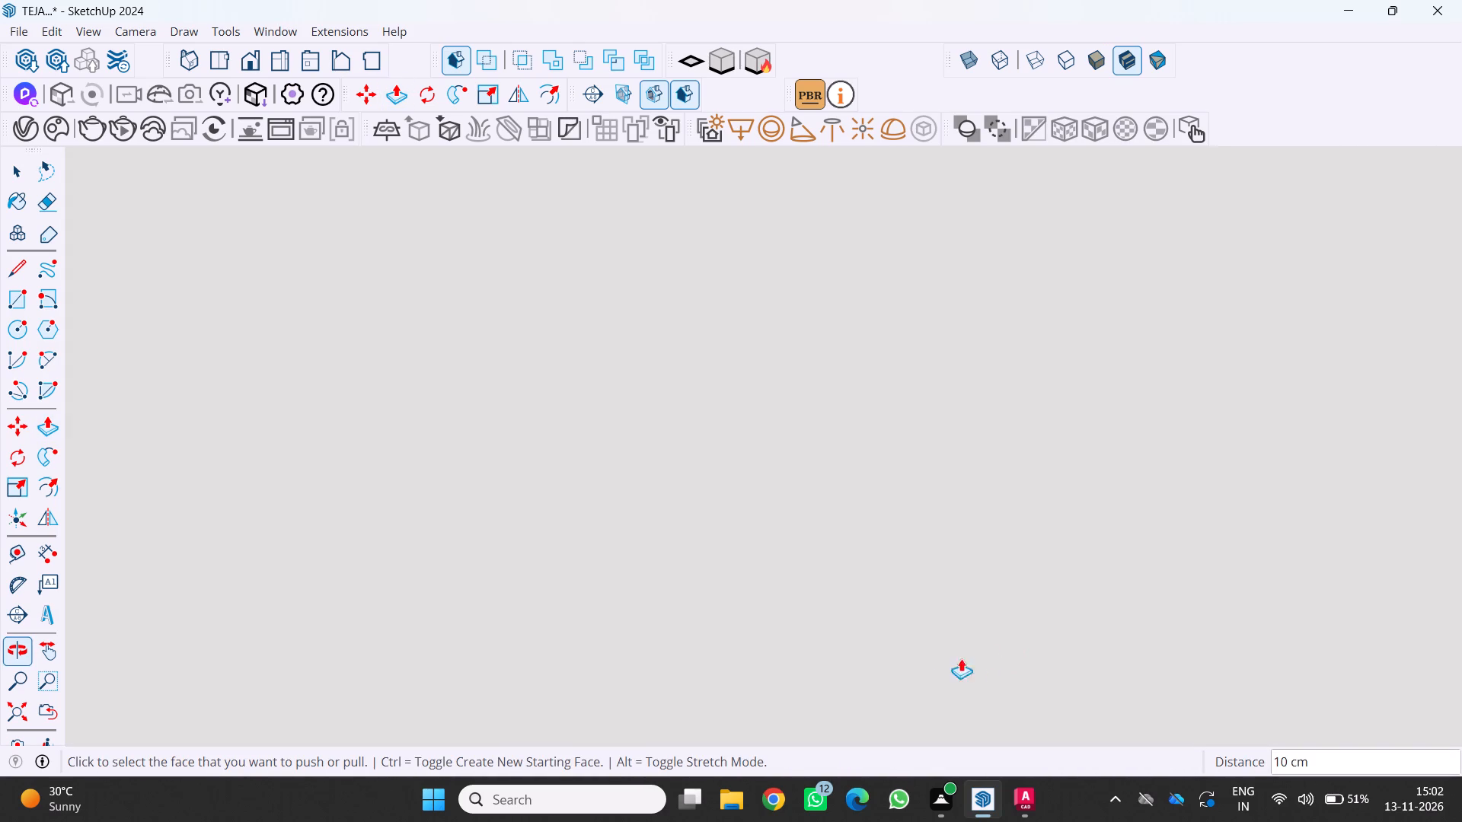
scroll(934, 667, down, 3)
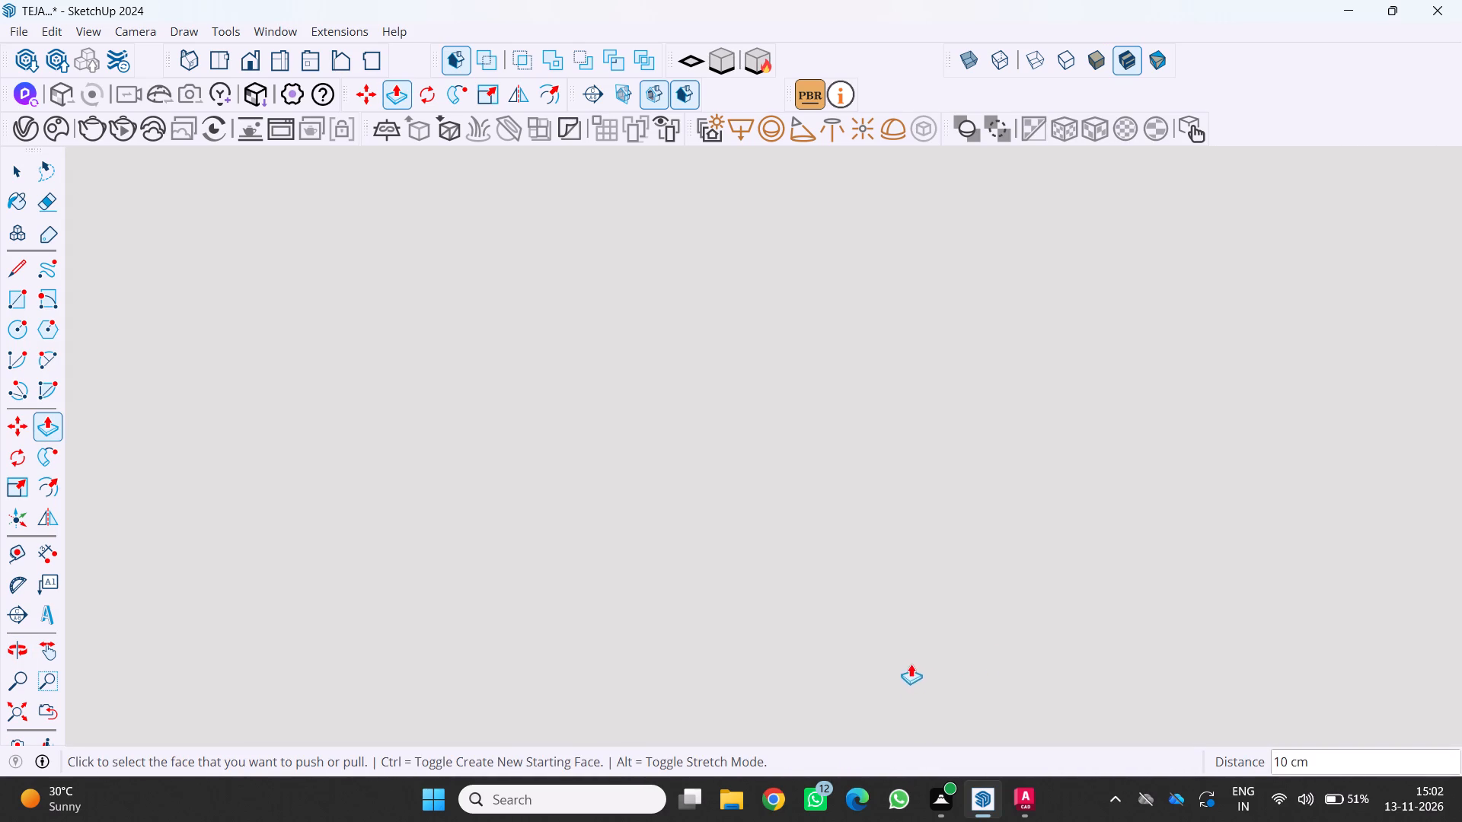
scroll(911, 709, down, 8)
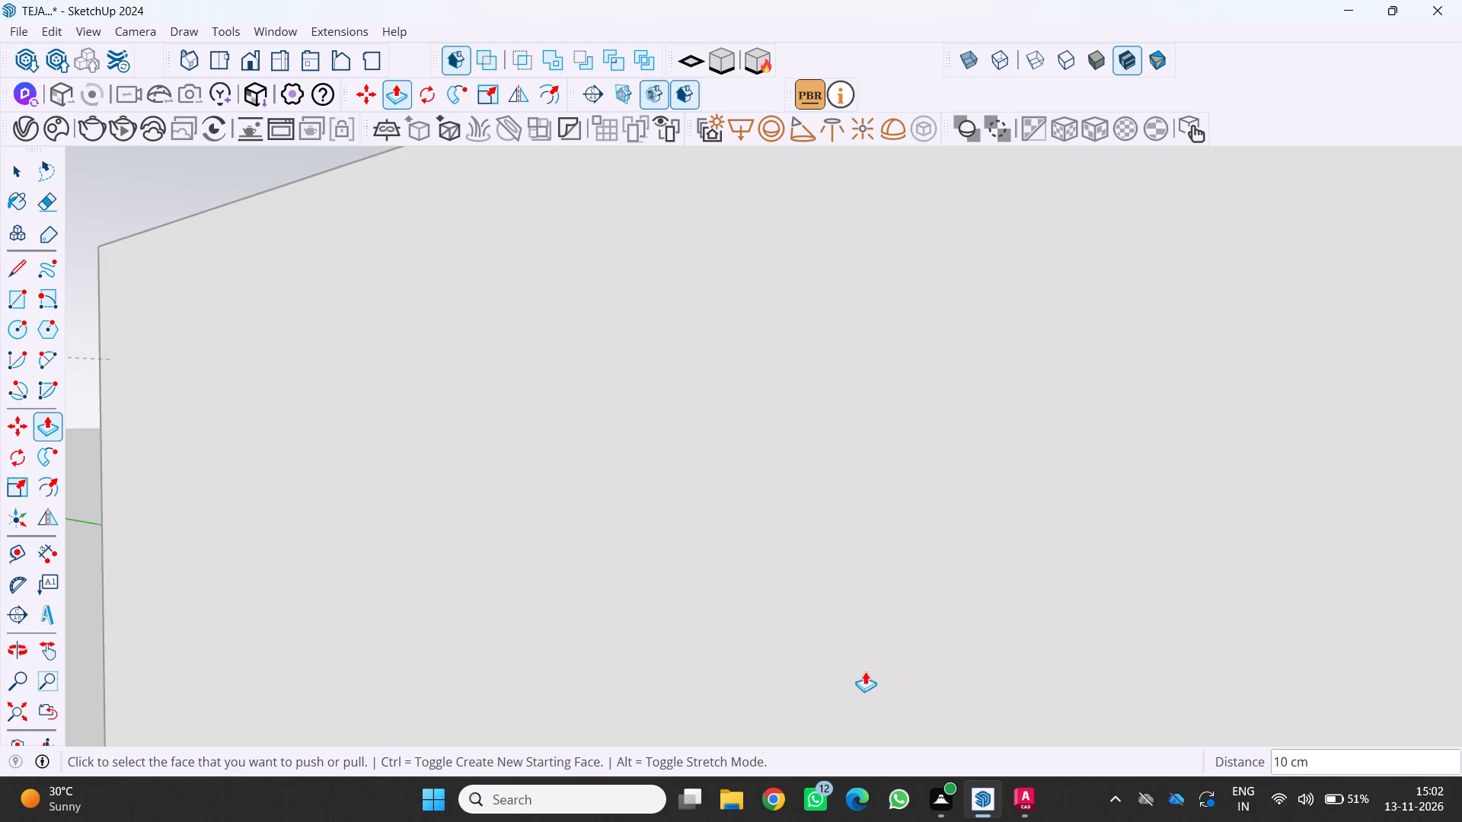
scroll(865, 671, down, 20)
scroll(865, 671, down, 4)
middle_drag(876, 671, 717, 639)
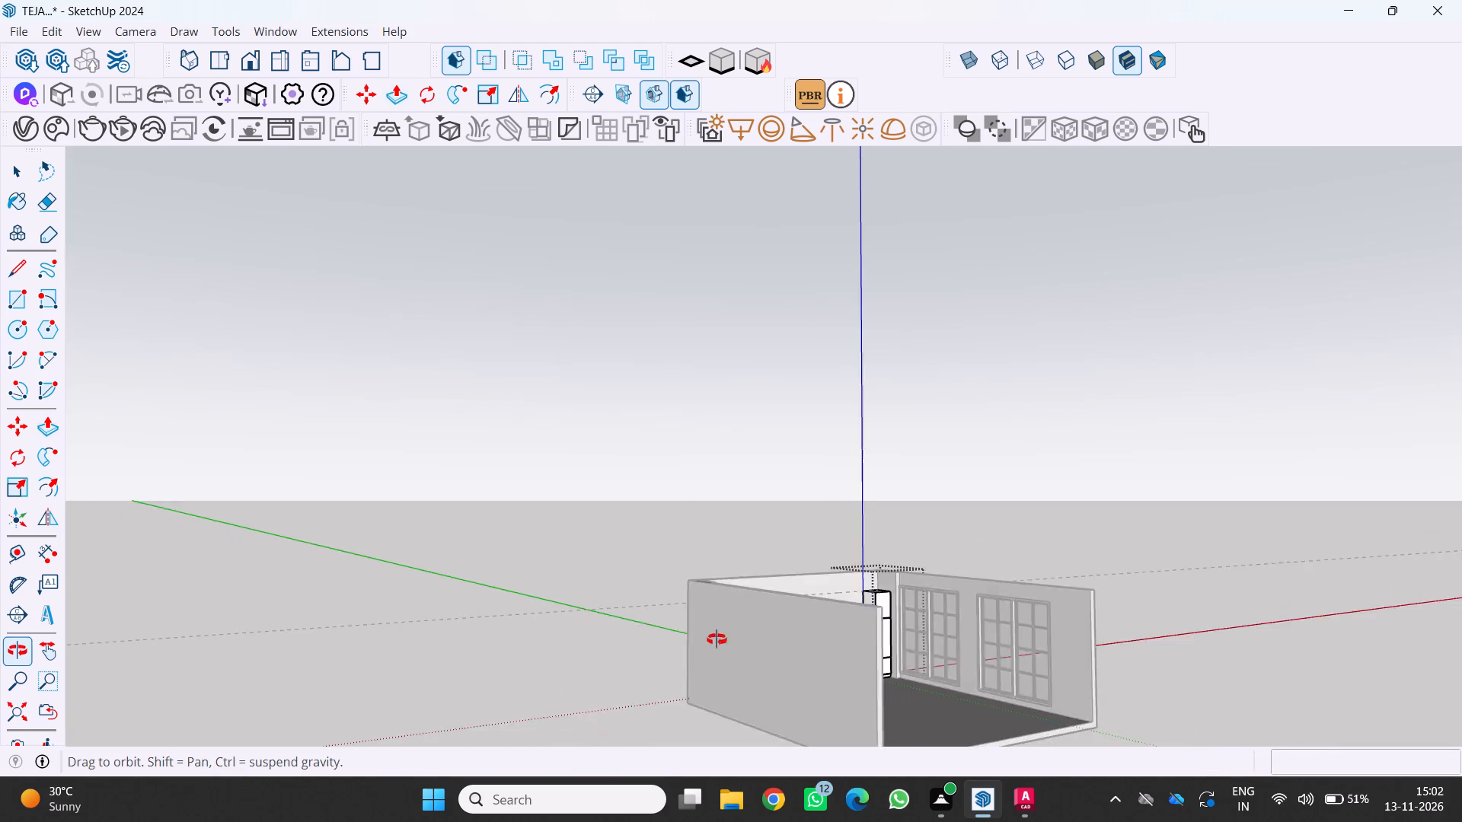
middle_drag(717, 639, 643, 623)
scroll(824, 624, up, 8)
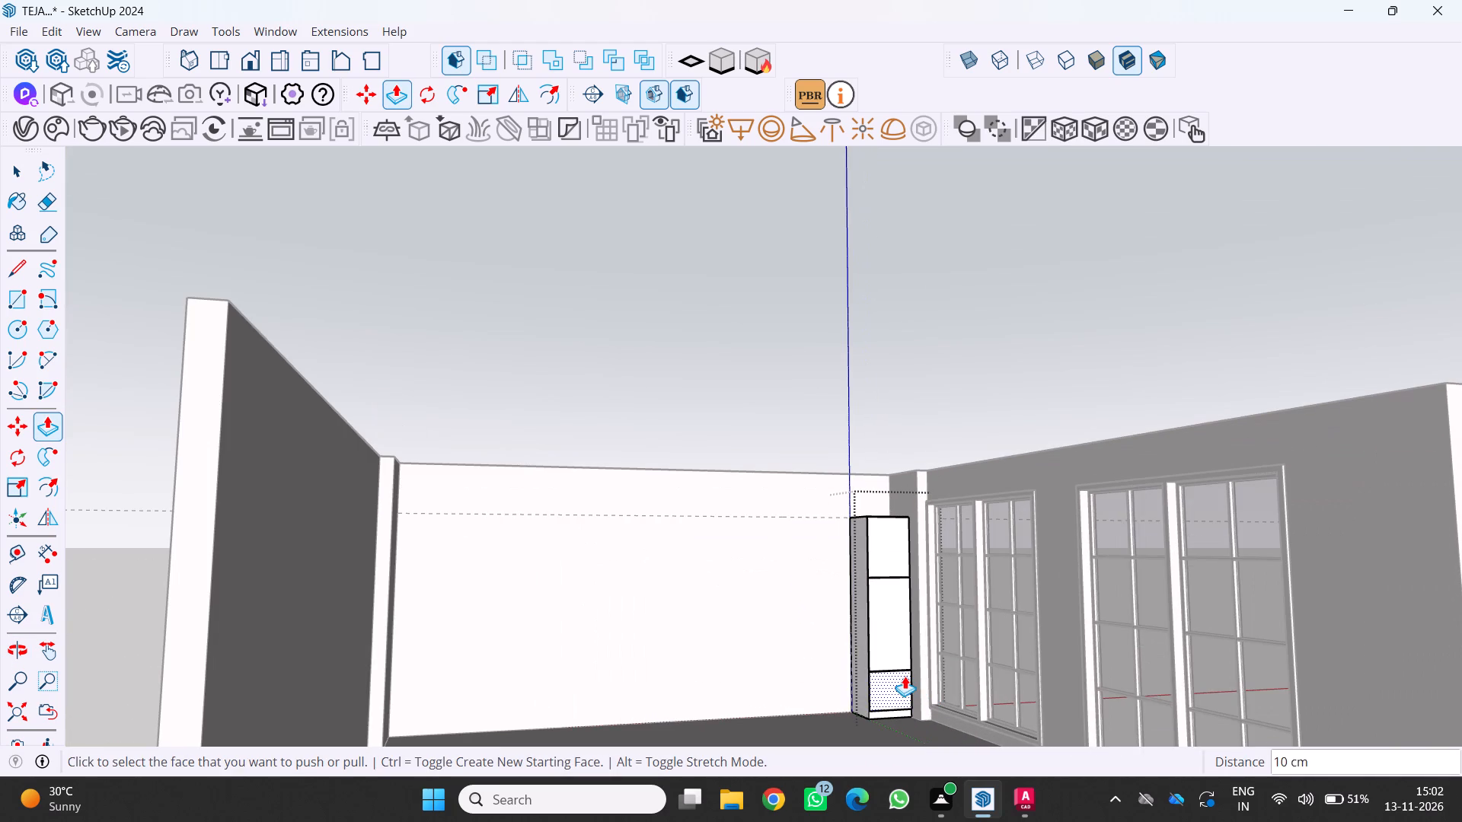
shift+middle_drag(902, 677, 911, 473)
scroll(905, 492, up, 1)
middle_drag(905, 491, 883, 585)
scroll(883, 585, up, 2)
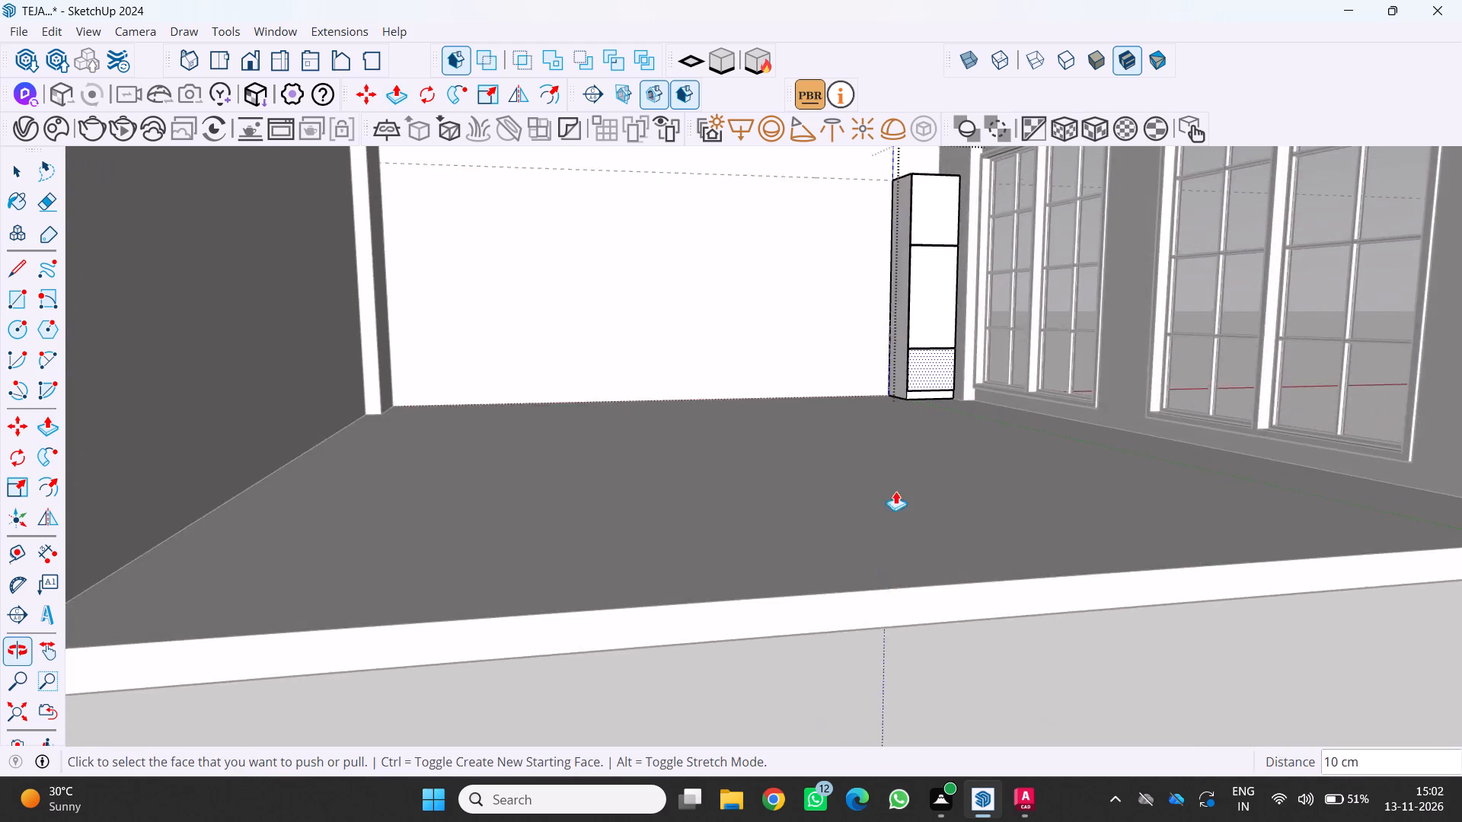
scroll(895, 491, up, 7)
middle_drag(915, 384, 1030, 307)
scroll(1030, 307, up, 1)
middle_drag(870, 464, 775, 594)
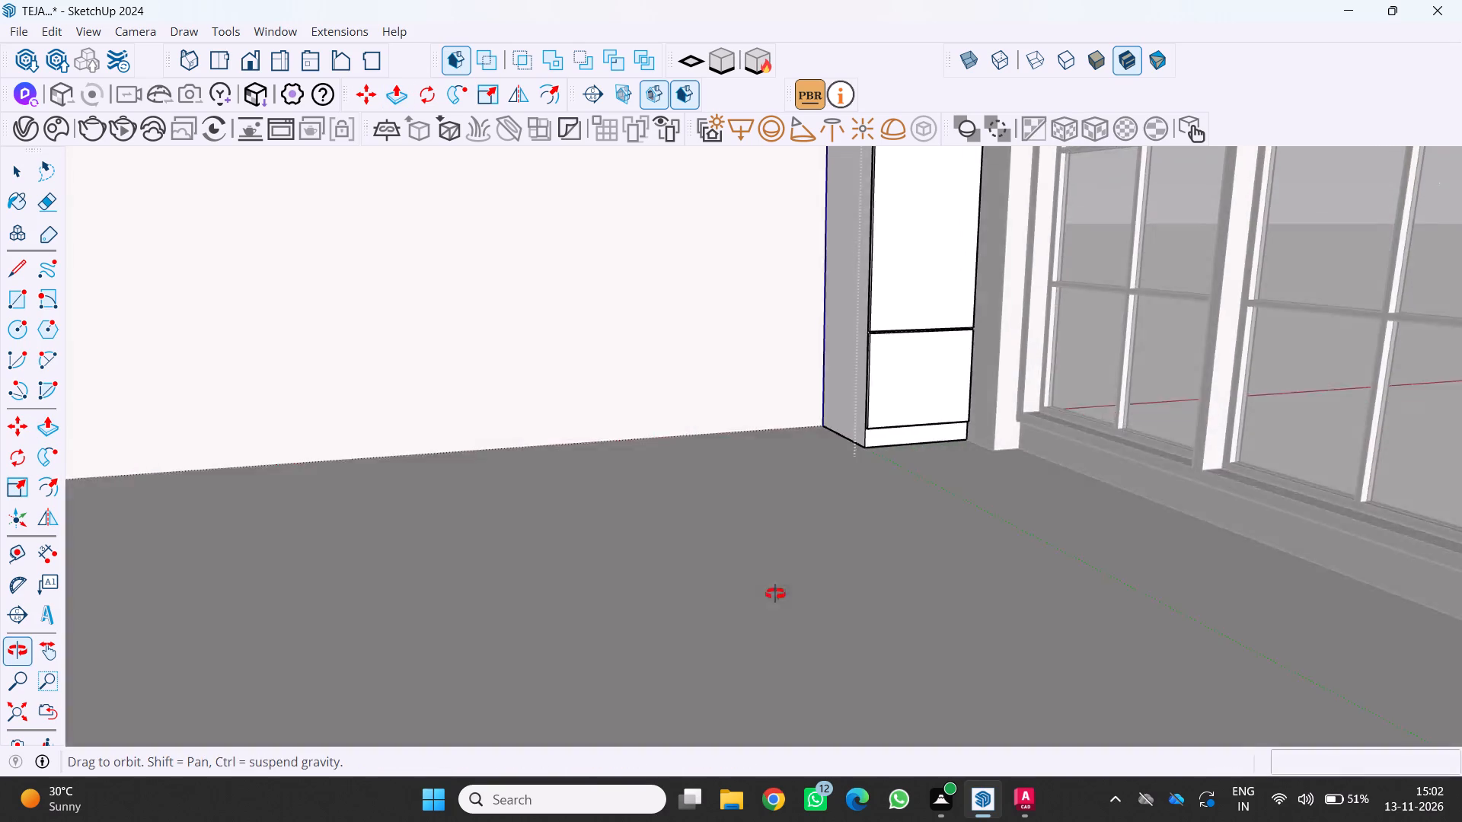
scroll(774, 595, down, 6)
middle_drag(775, 594, 757, 621)
scroll(848, 469, down, 6)
middle_drag(856, 461, 974, 309)
scroll(824, 464, up, 7)
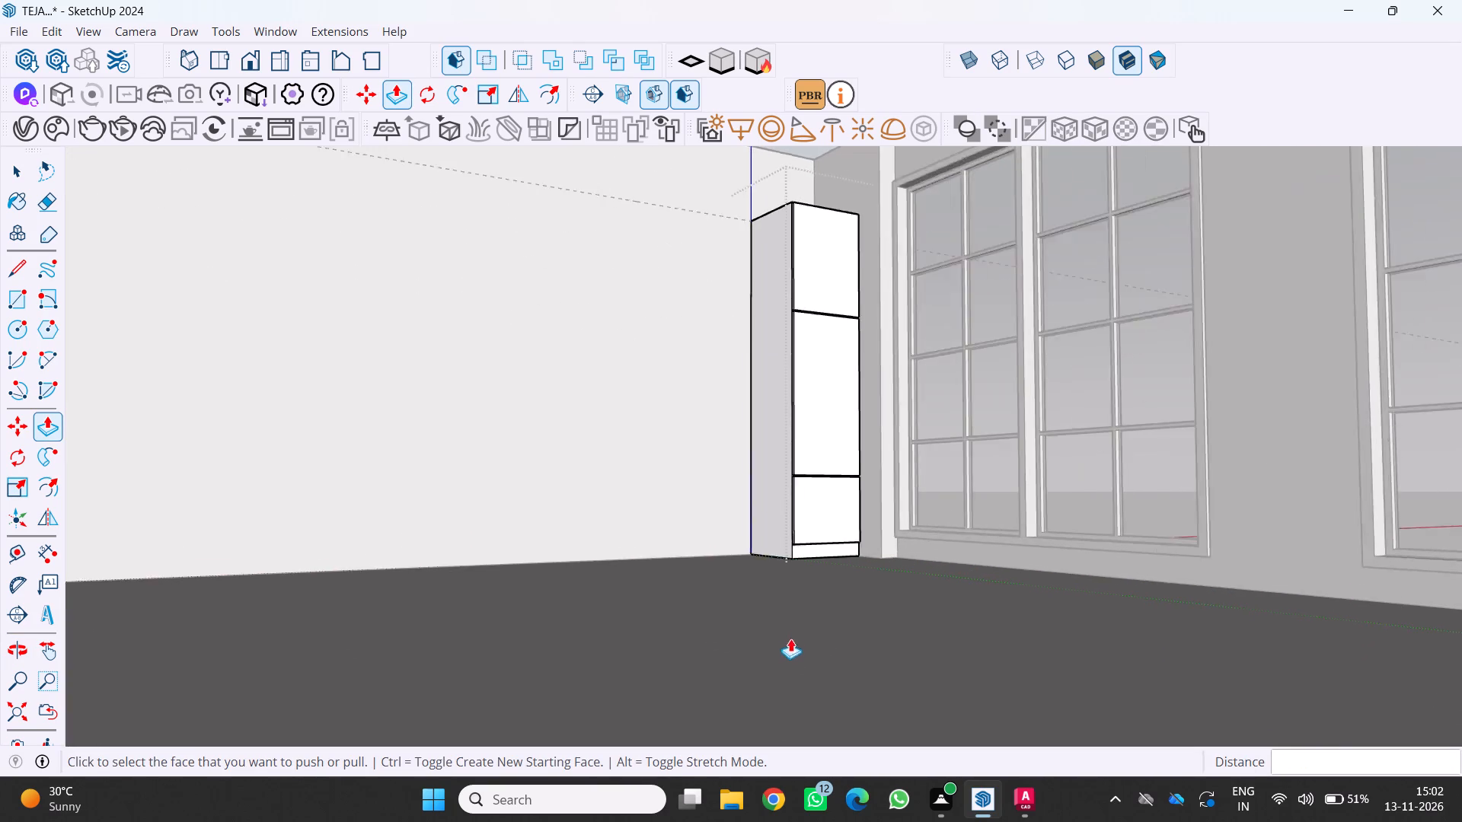
scroll(790, 639, up, 7)
middle_drag(800, 545, 771, 542)
scroll(800, 545, up, 1)
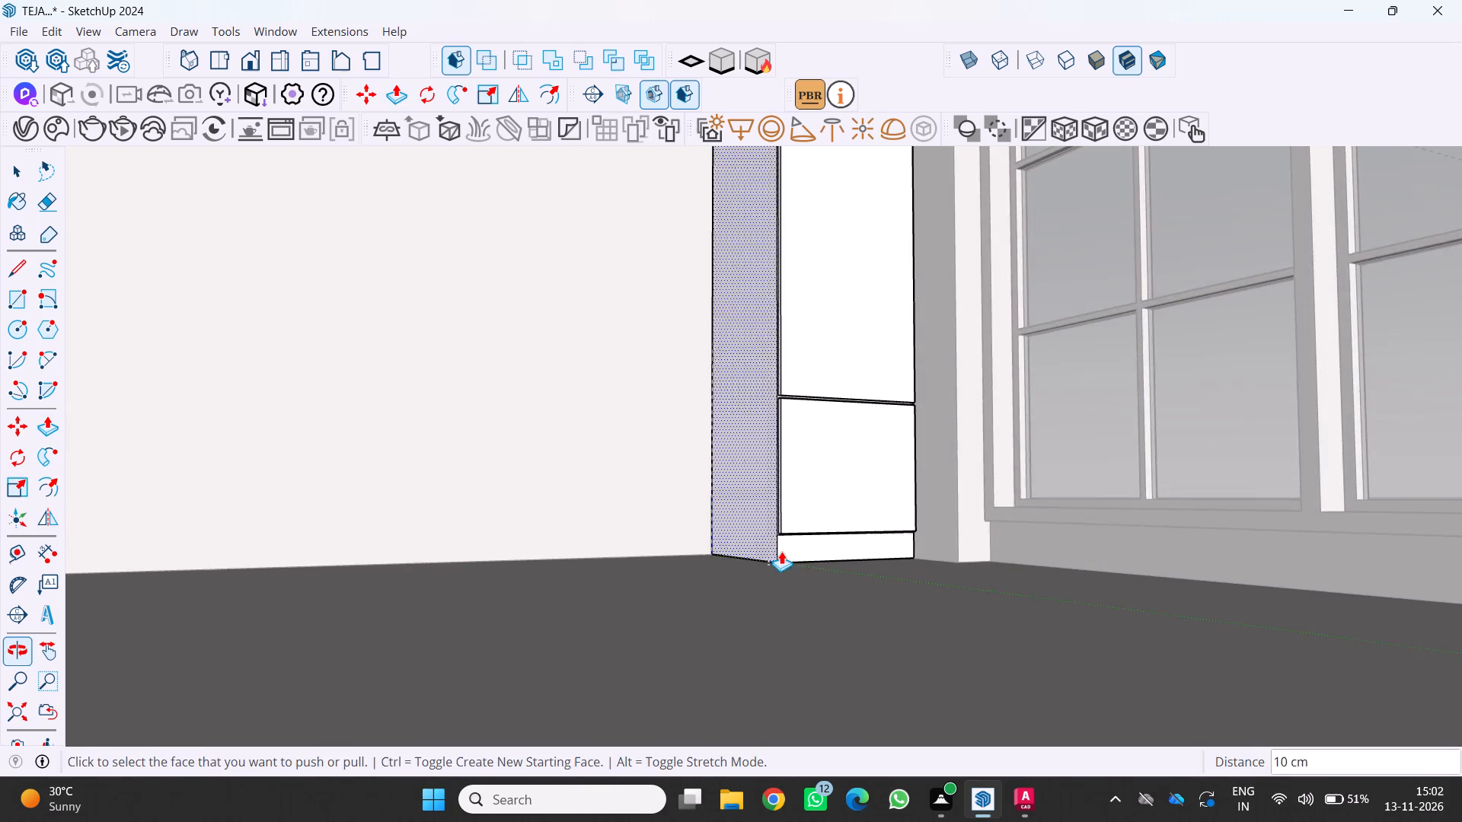
scroll(787, 554, up, 7)
middle_click(780, 534)
scroll(774, 543, down, 4)
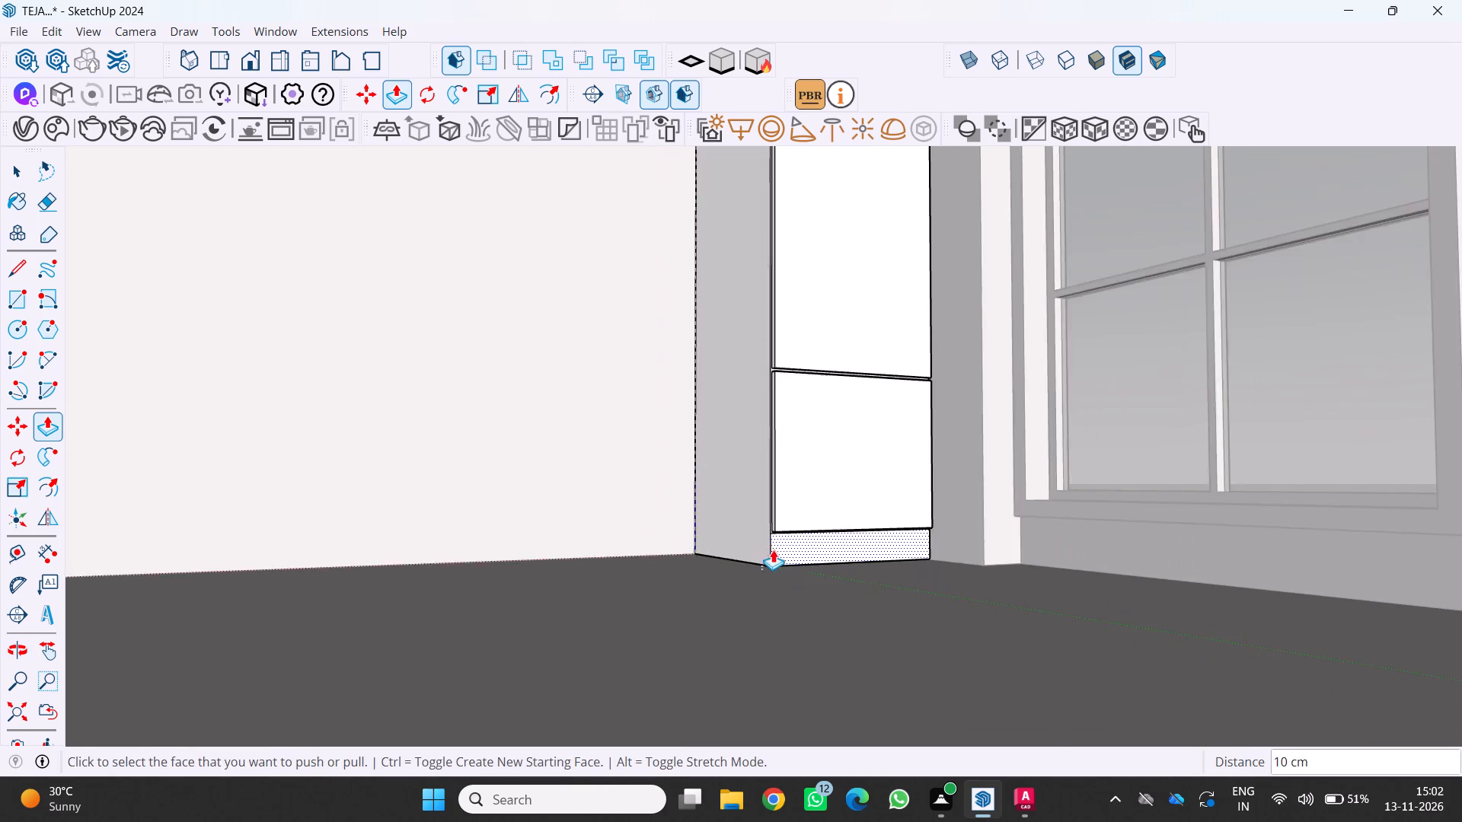
scroll(773, 550, down, 19)
middle_drag(767, 562, 644, 632)
scroll(644, 632, down, 5)
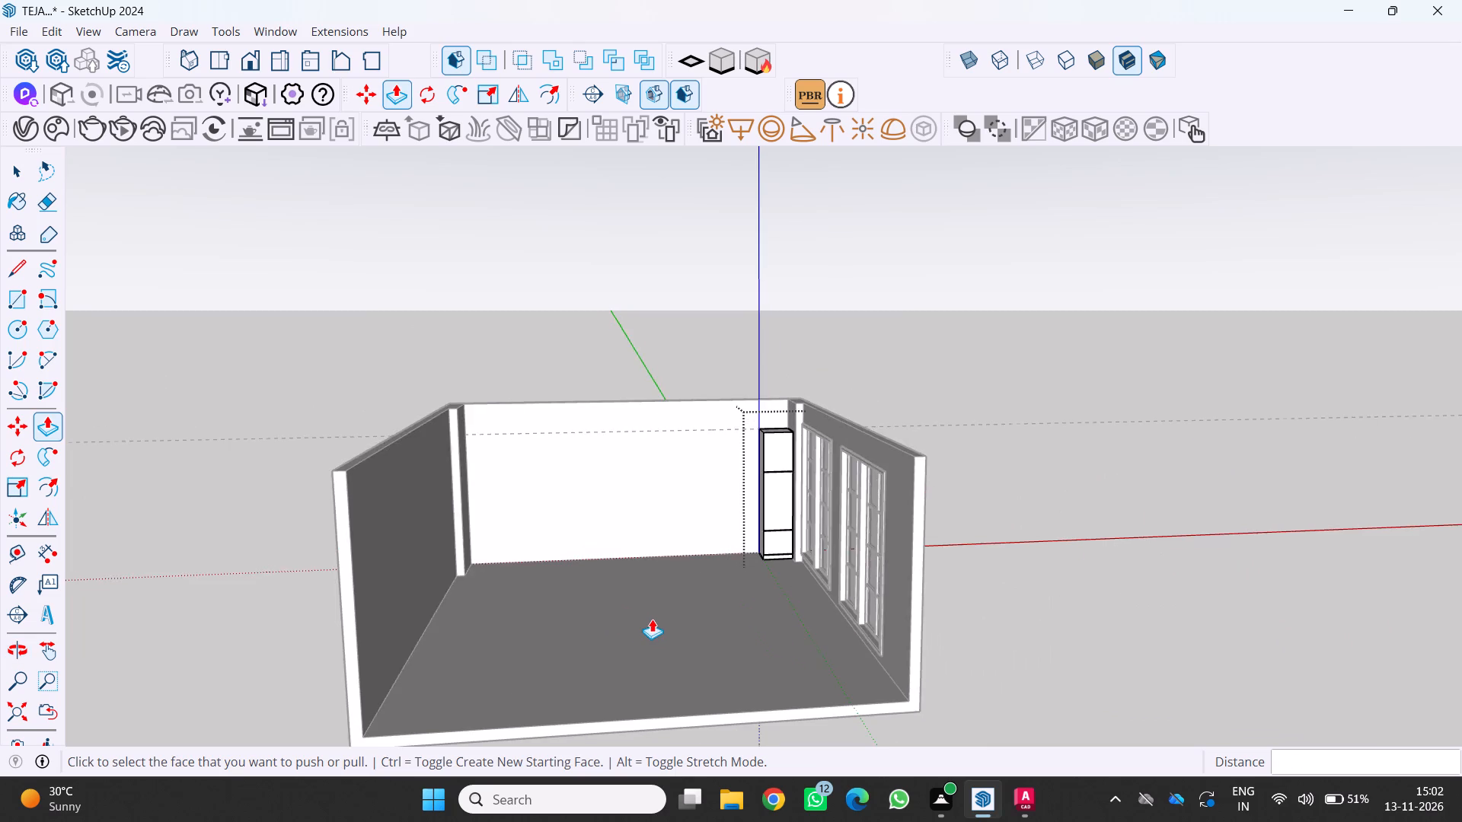
Finish editing the corner cabinet group and return to the room model.
scroll(652, 619, down, 2)
key(space)
click(915, 703)
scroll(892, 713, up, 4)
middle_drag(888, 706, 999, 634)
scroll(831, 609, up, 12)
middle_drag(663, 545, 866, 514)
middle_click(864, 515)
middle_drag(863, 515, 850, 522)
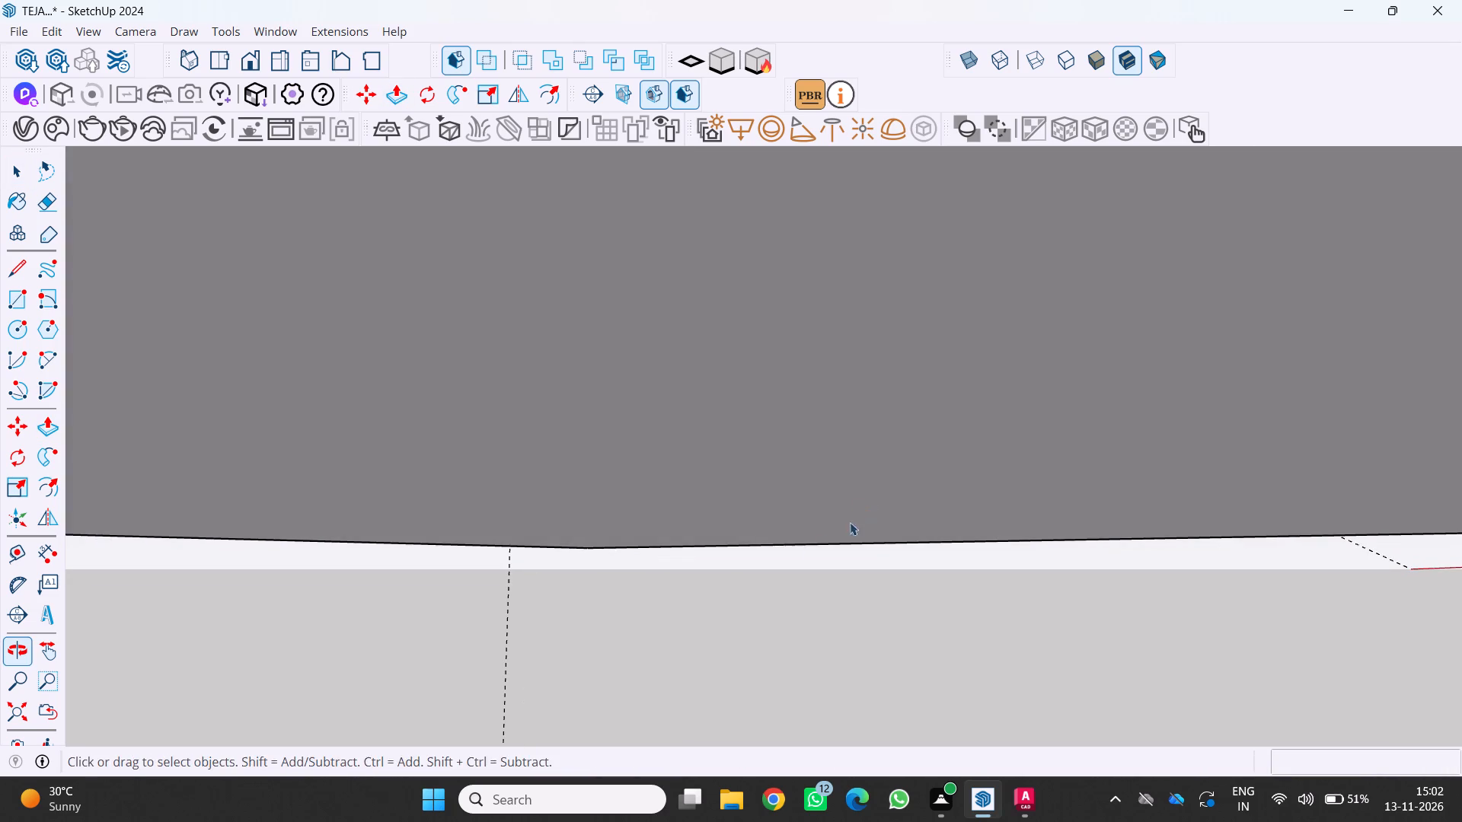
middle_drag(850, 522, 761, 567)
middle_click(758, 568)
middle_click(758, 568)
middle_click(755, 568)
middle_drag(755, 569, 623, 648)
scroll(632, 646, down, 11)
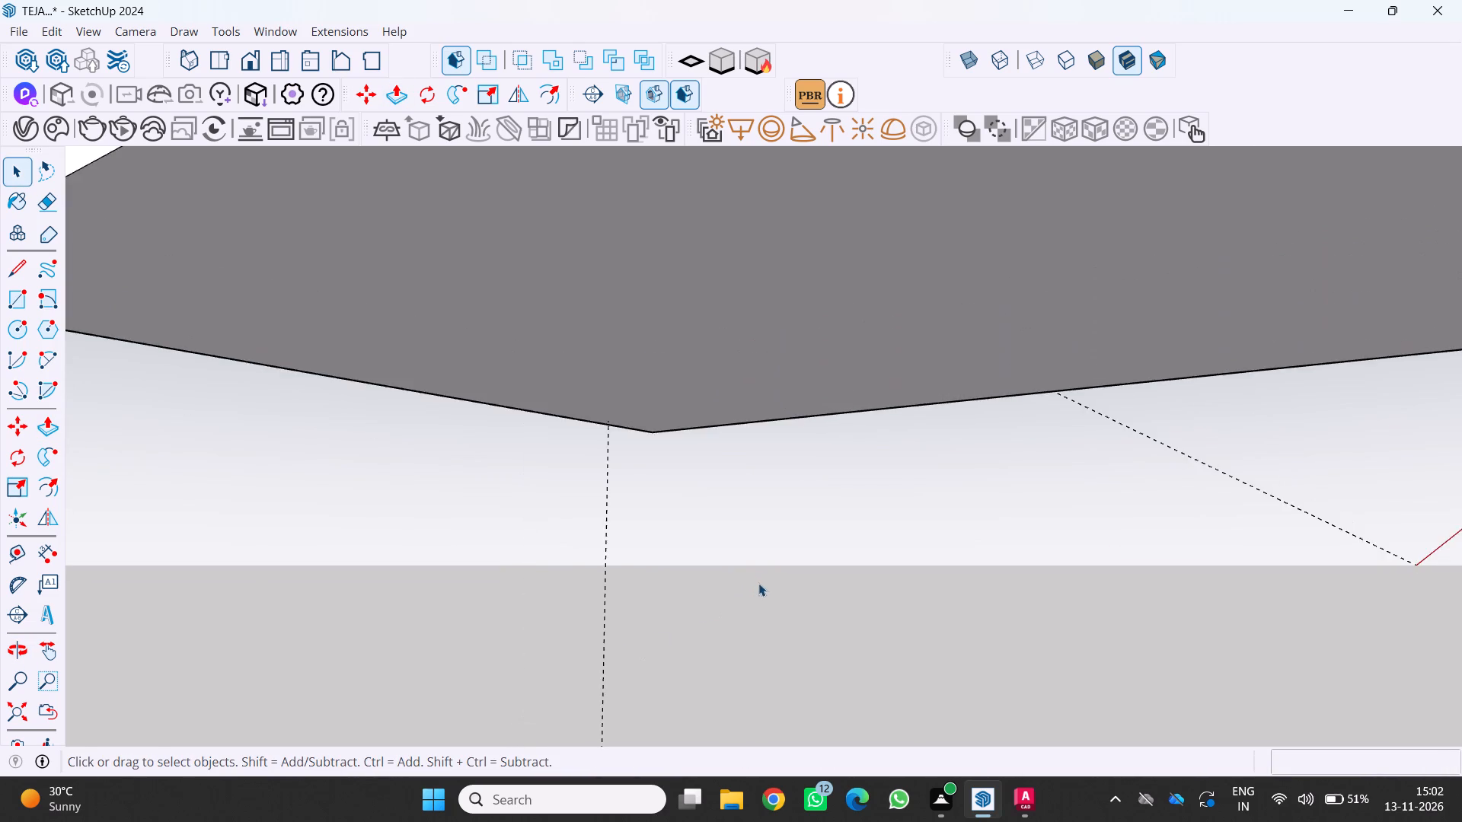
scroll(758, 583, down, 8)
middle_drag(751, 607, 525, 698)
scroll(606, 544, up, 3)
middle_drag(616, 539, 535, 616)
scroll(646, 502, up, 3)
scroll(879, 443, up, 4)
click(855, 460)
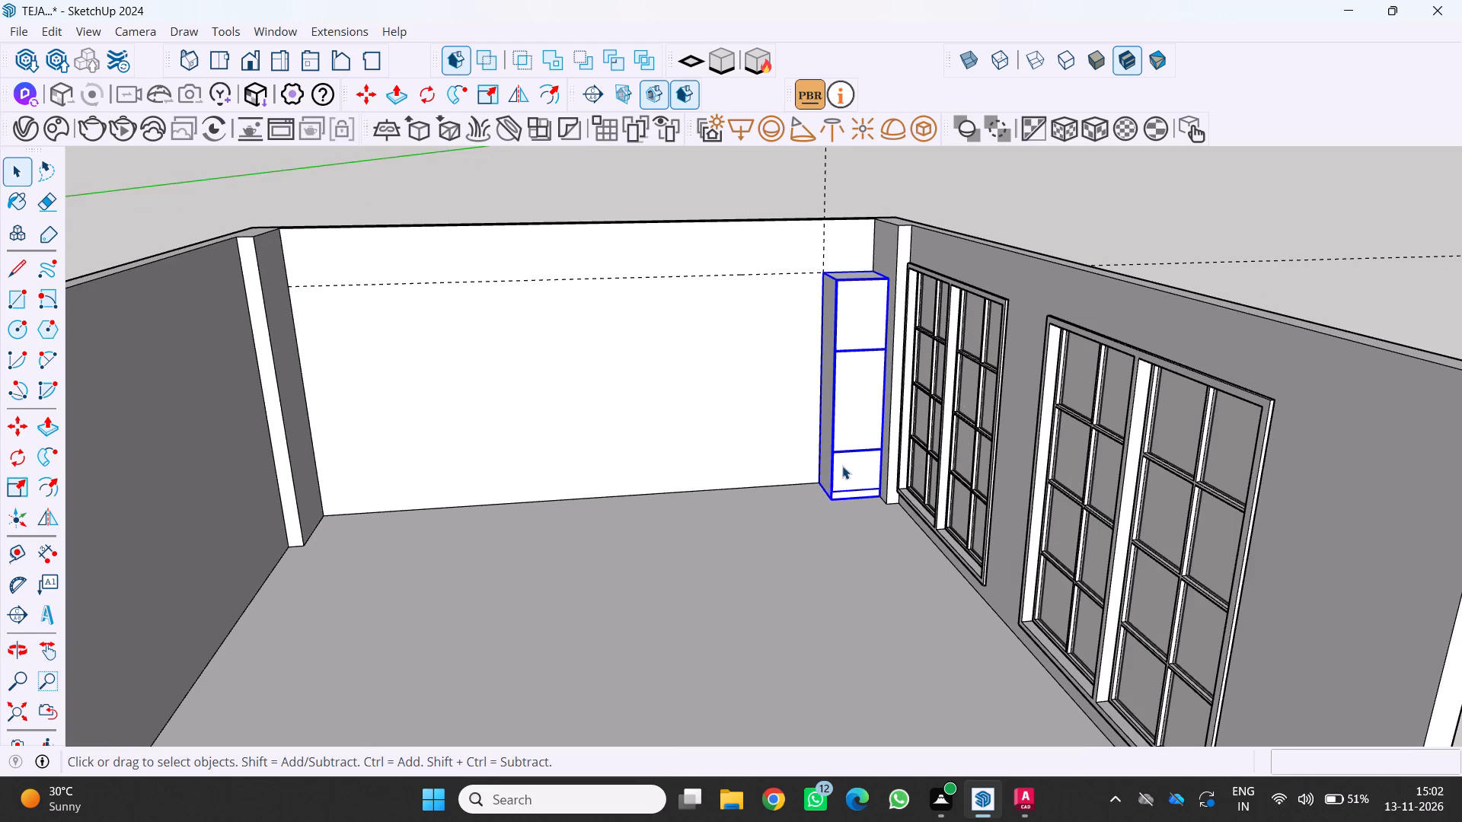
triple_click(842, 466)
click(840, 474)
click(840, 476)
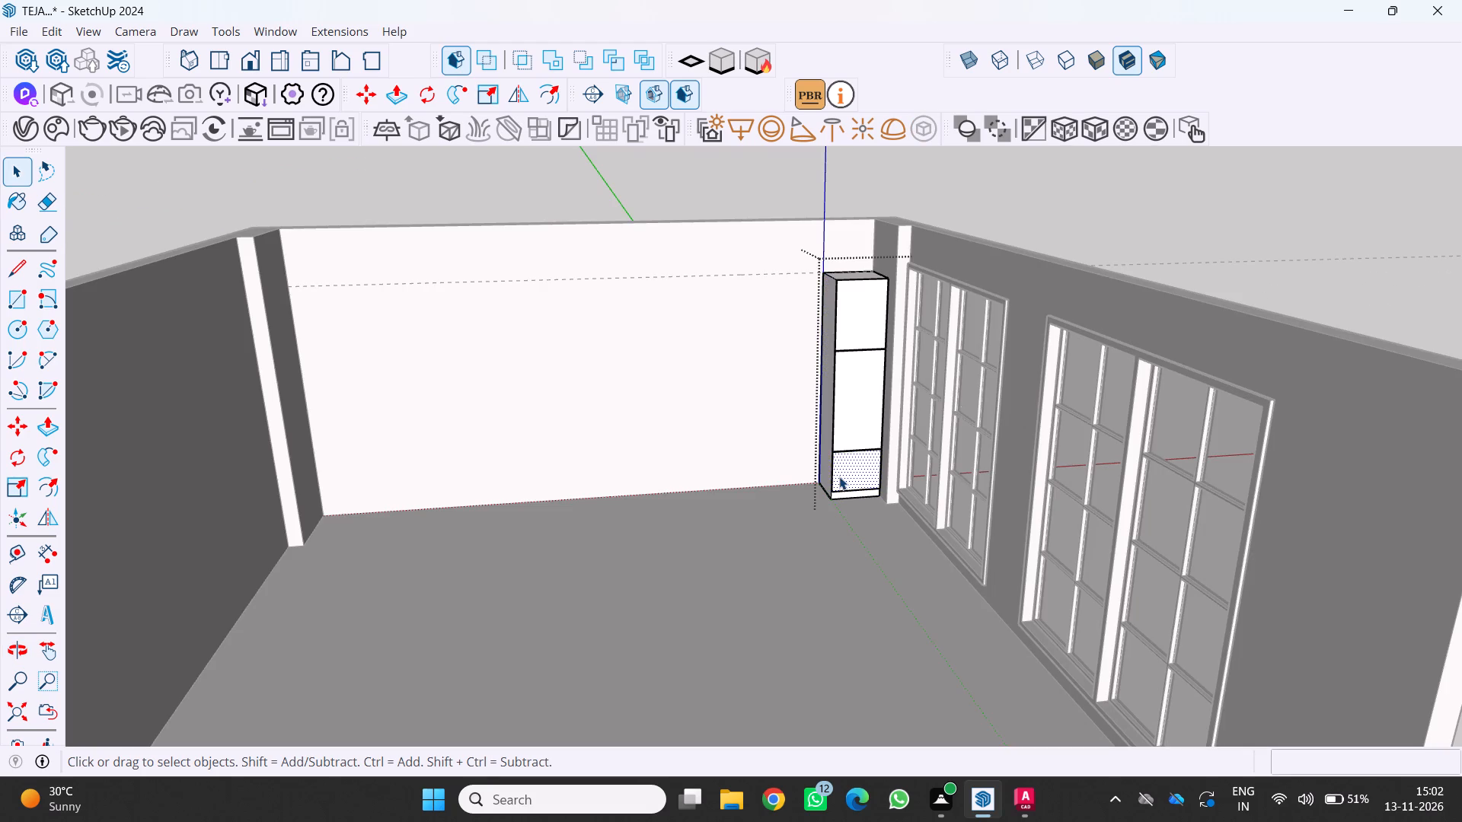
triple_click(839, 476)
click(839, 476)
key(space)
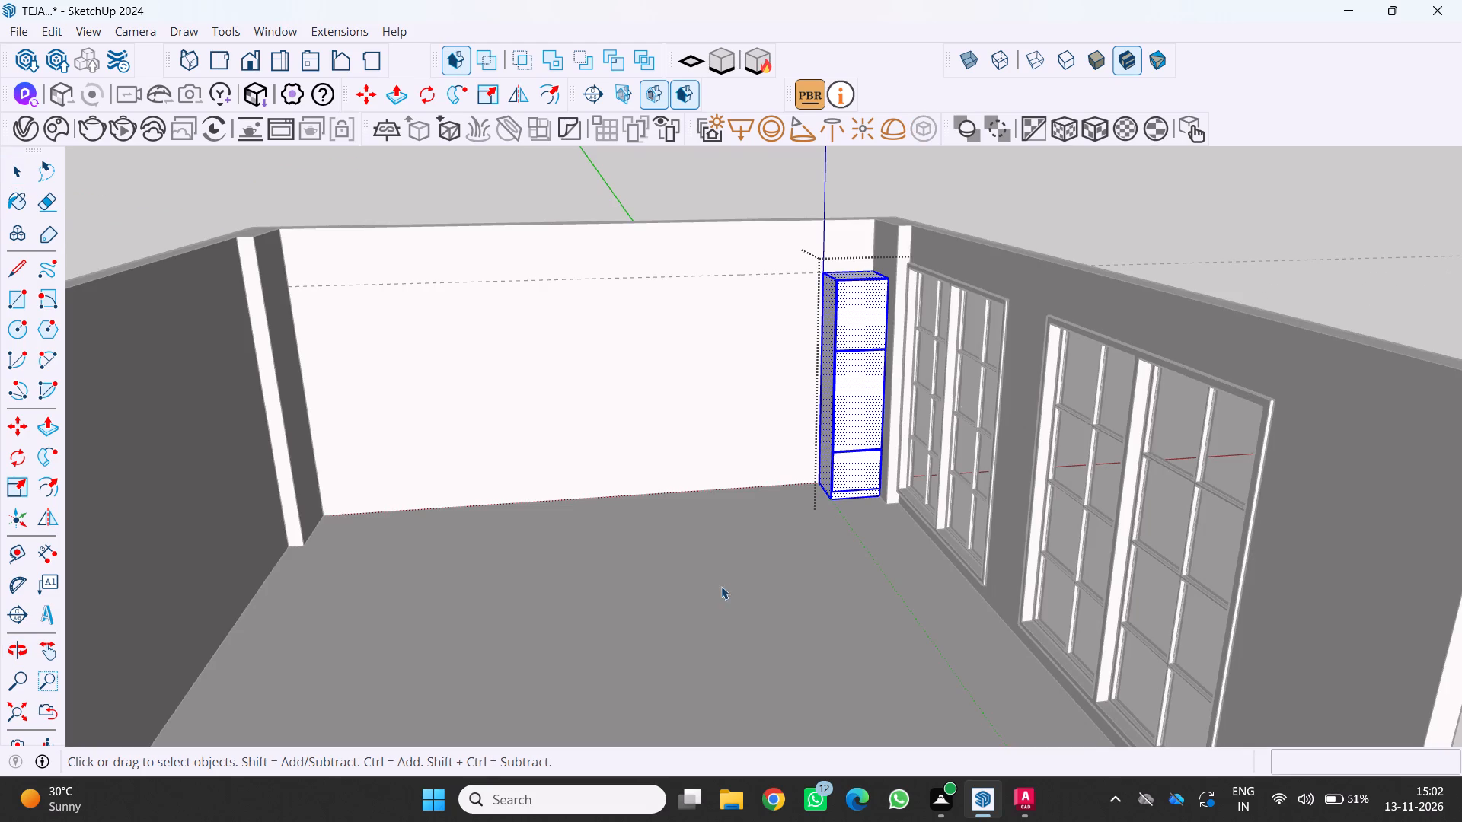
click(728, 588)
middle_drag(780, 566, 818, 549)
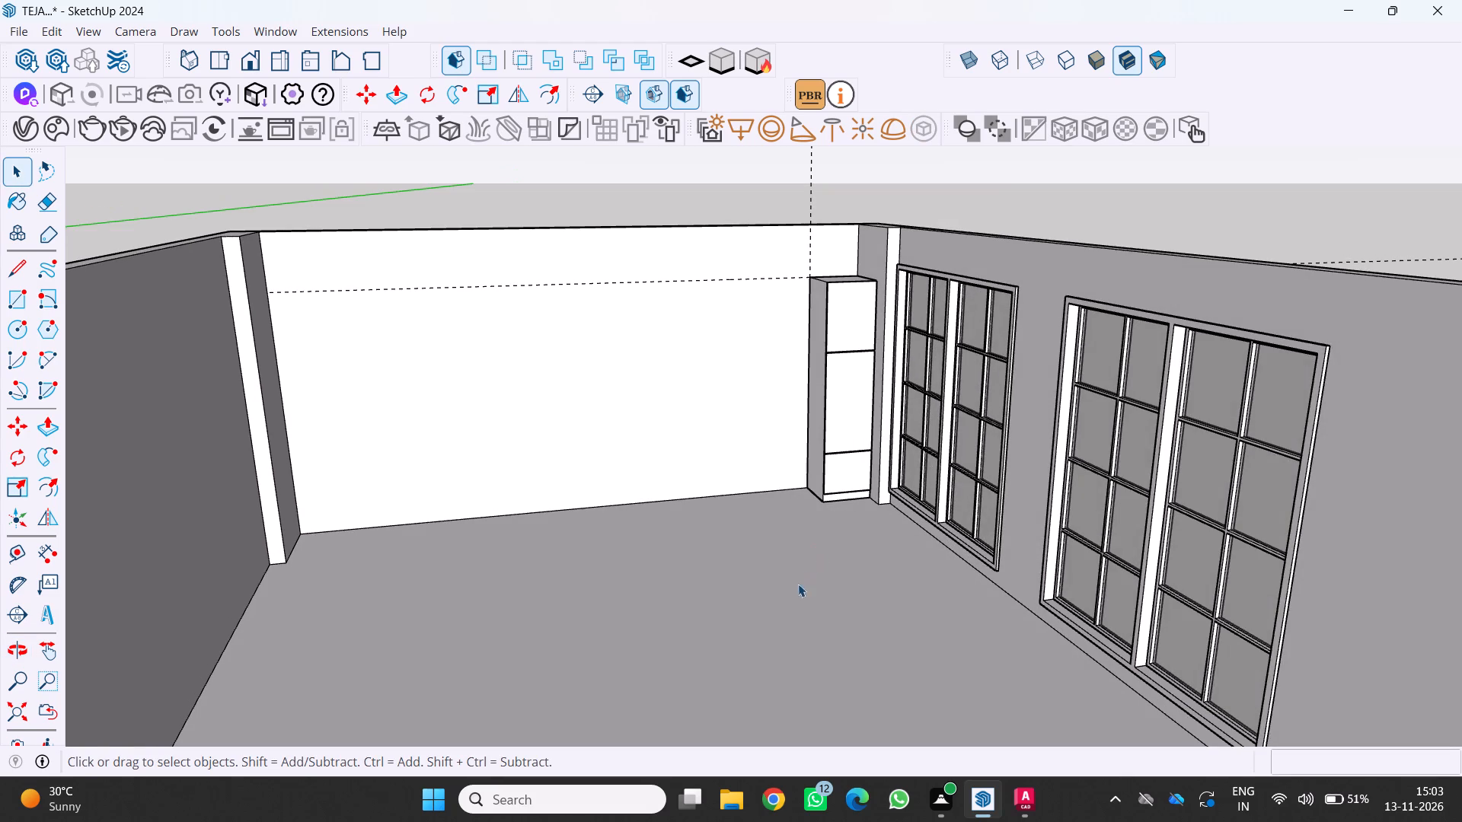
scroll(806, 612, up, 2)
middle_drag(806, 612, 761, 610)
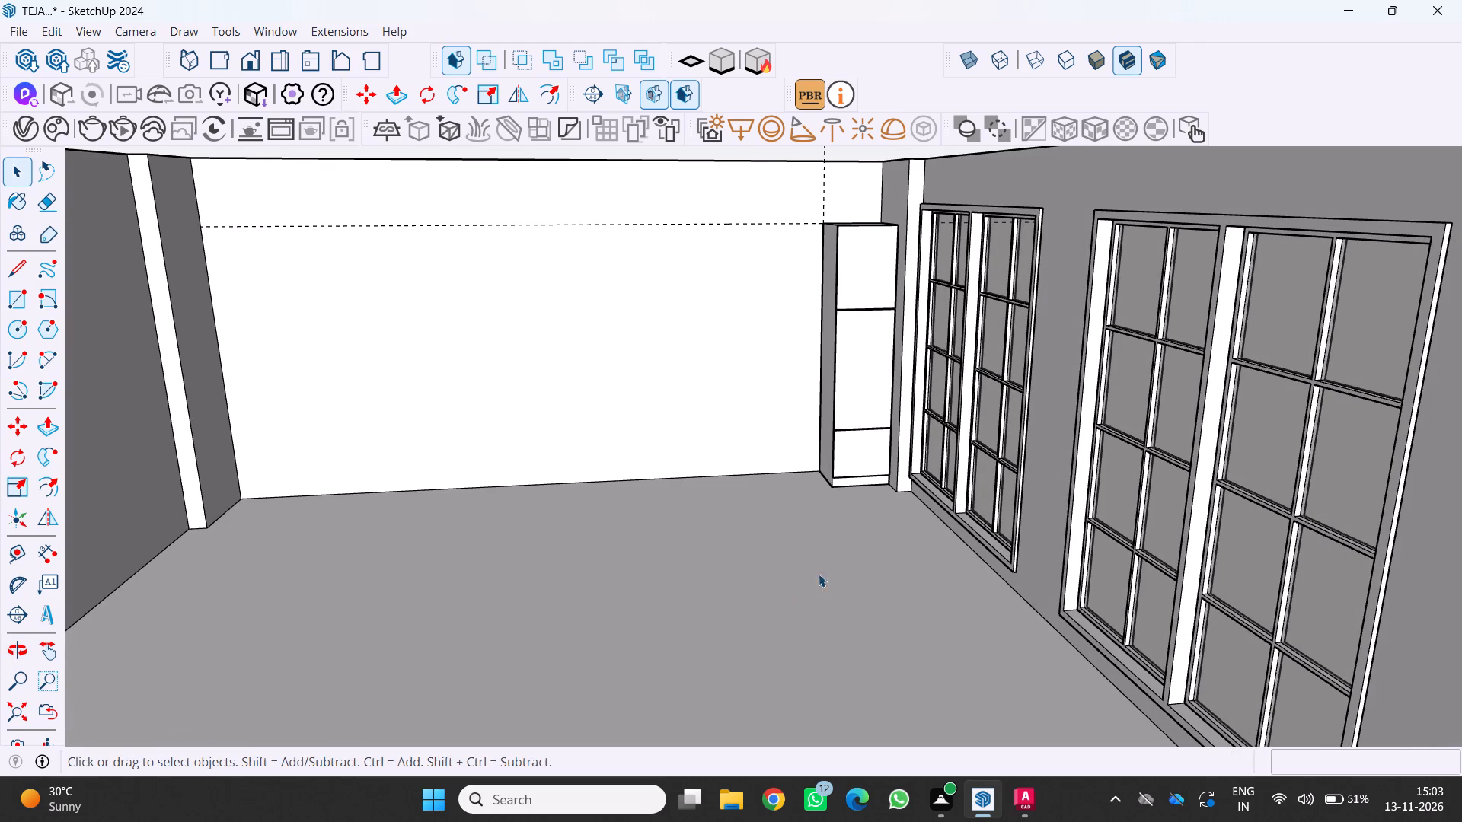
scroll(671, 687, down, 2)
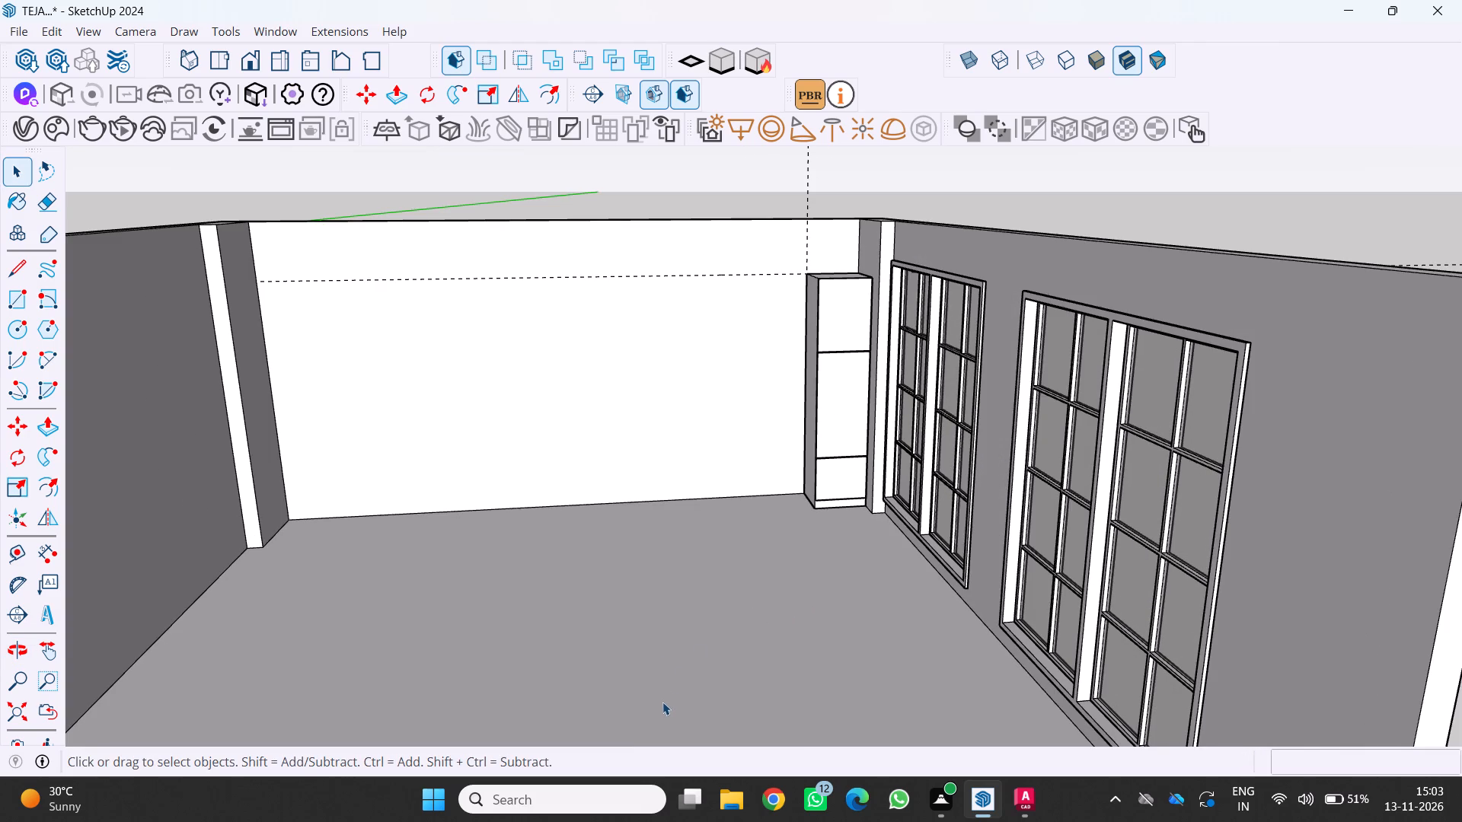
Inside the corner cabinet group, copy the whole cabinet along the back wall, flush against its side away from the windows, and leave the group.
middle_drag(662, 703, 641, 738)
middle_drag(684, 614, 665, 684)
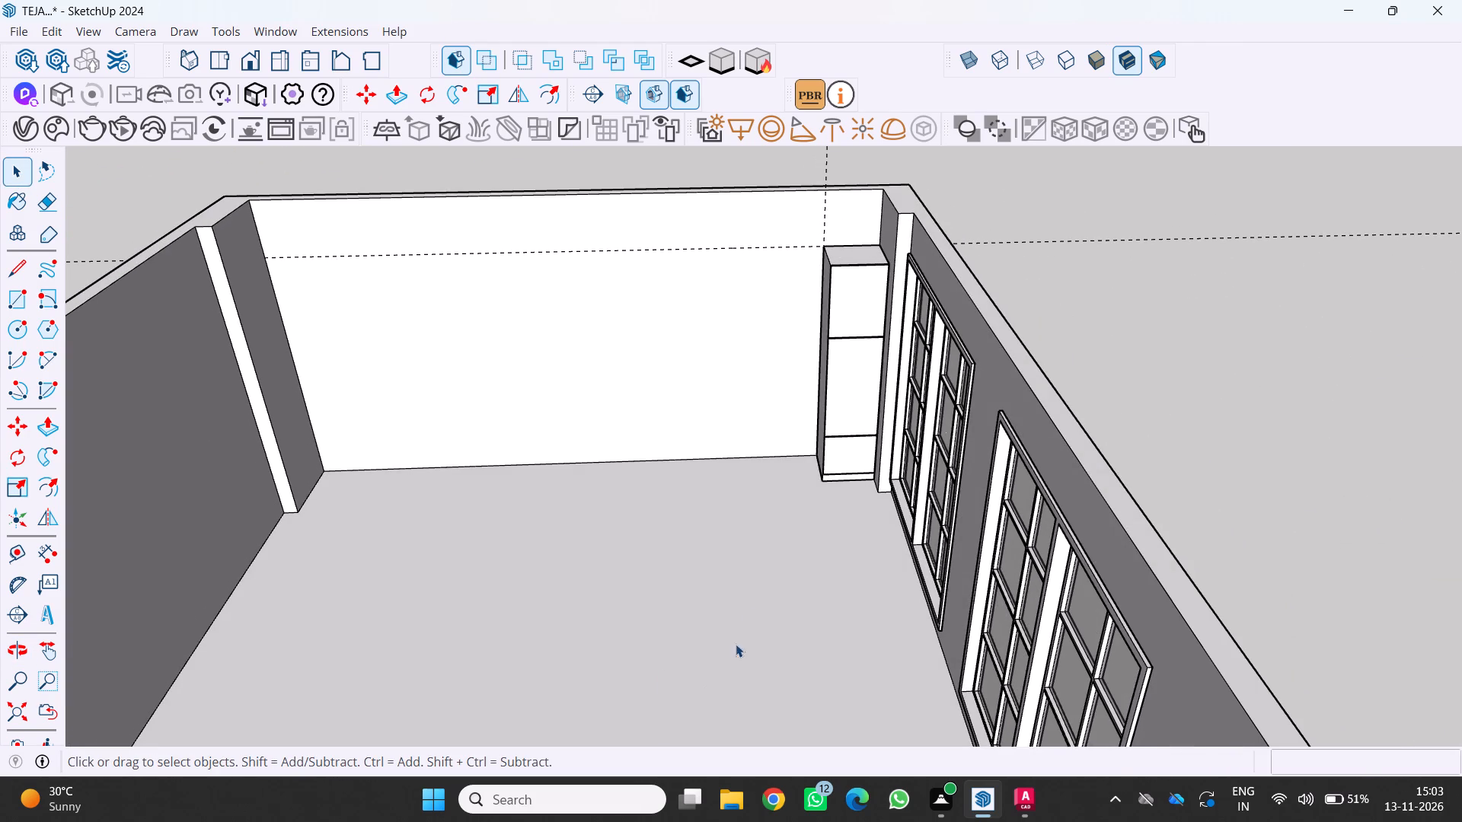
scroll(741, 587, up, 1)
middle_drag(731, 566, 634, 549)
scroll(866, 158, up, 4)
middle_drag(872, 250, 1001, 254)
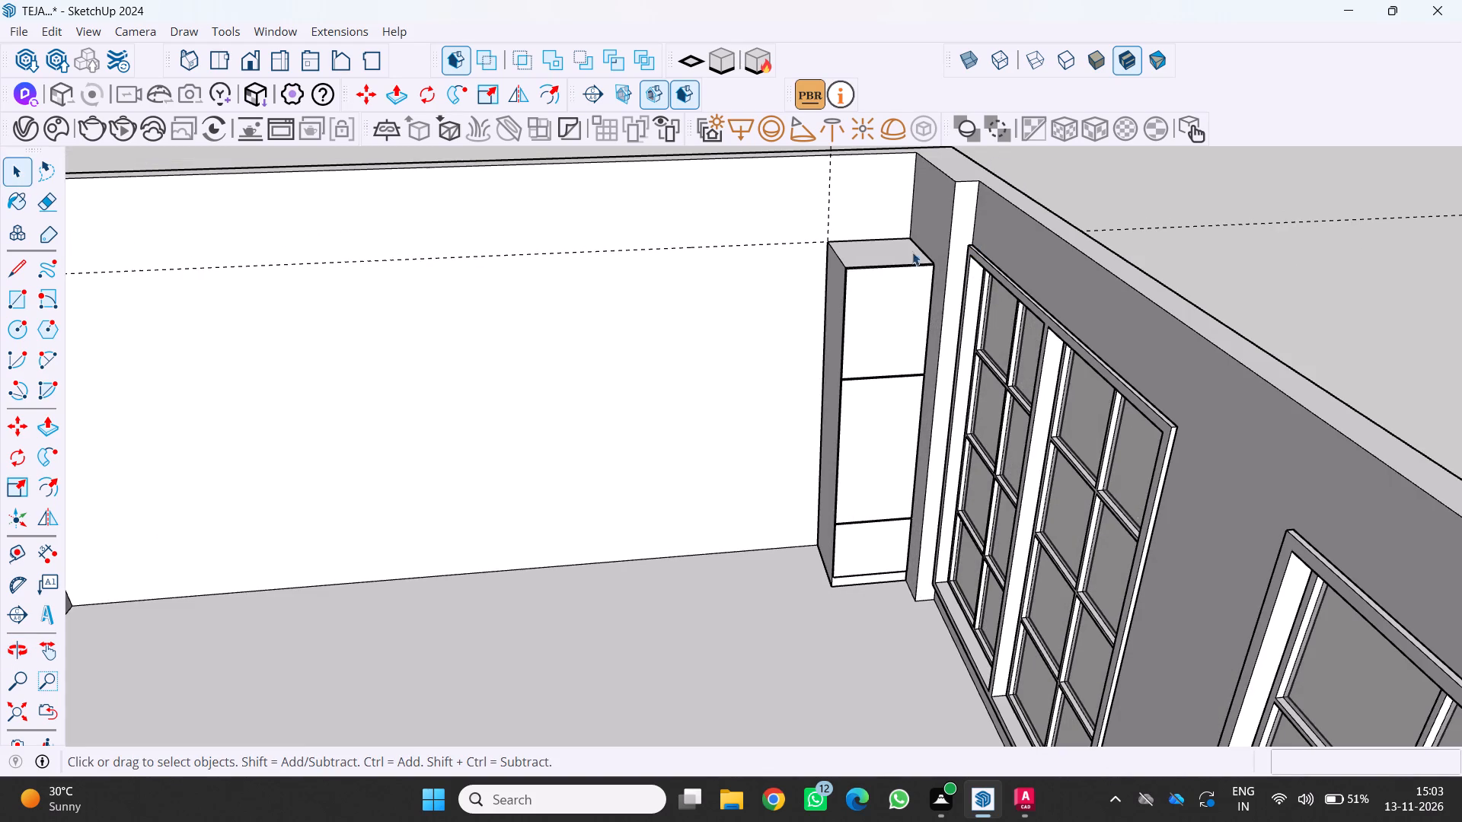
double_click(889, 262)
double_click(889, 262)
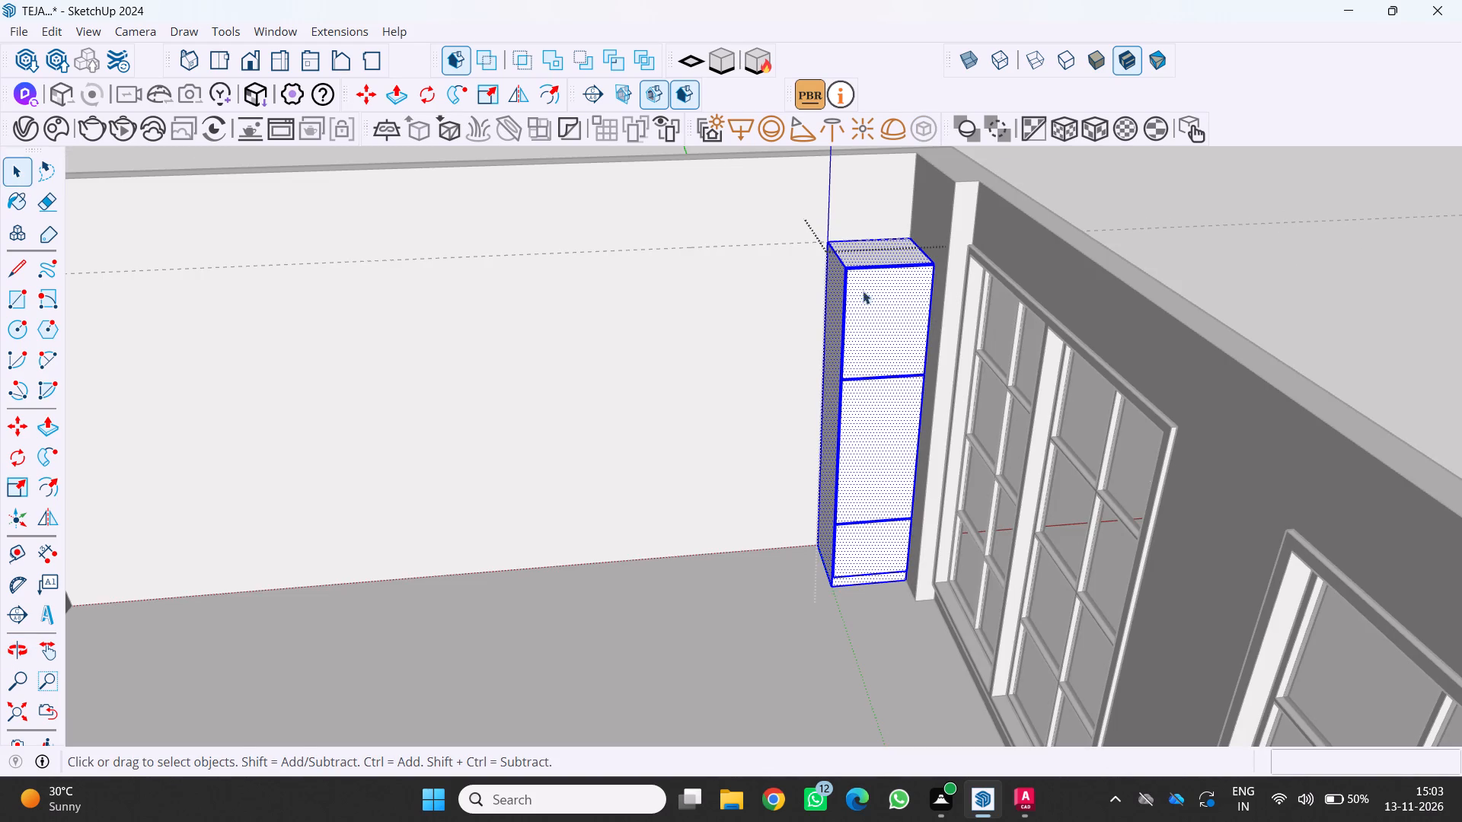
key(m)
scroll(916, 210, up, 2)
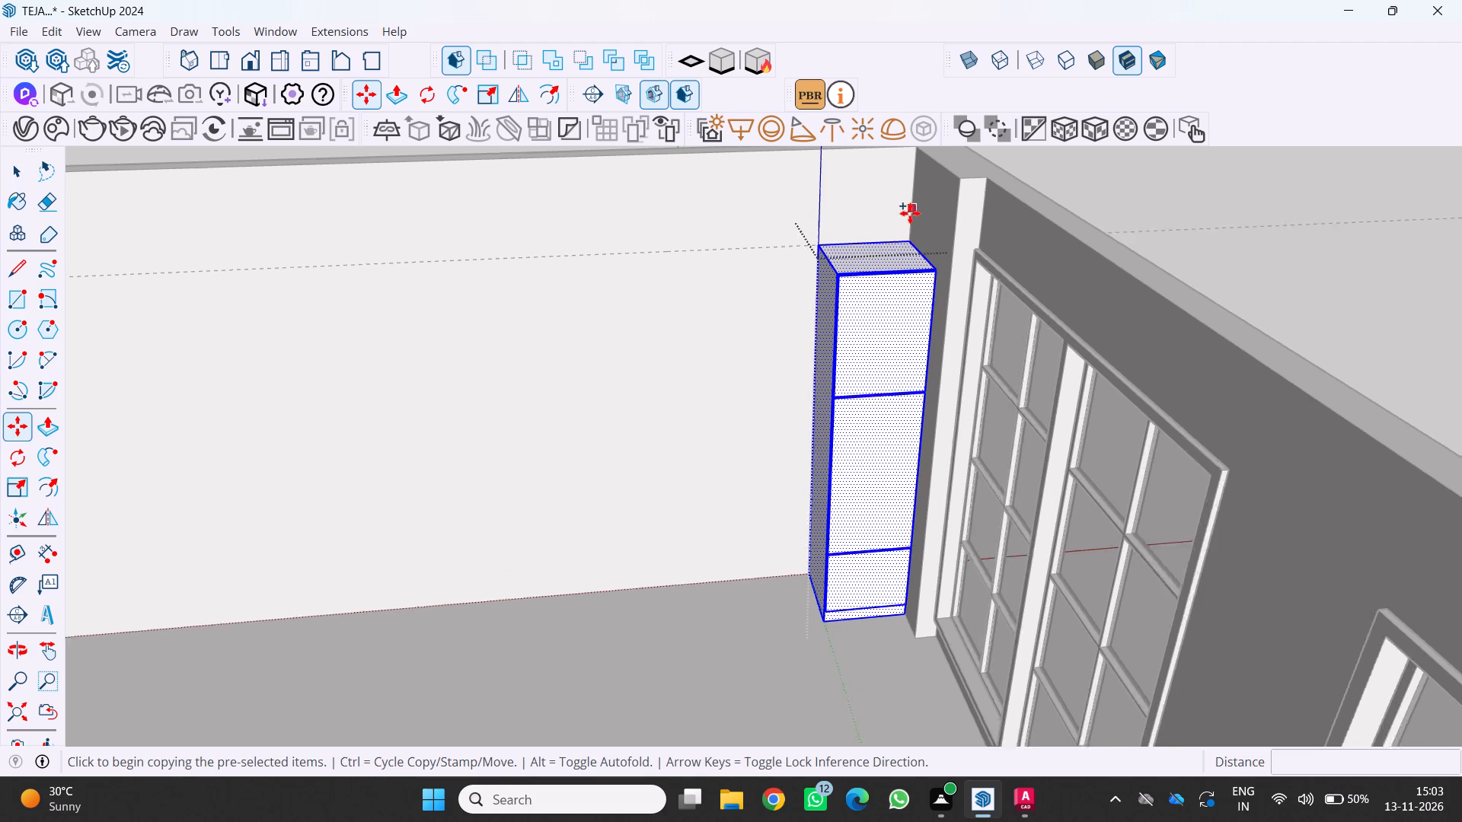
scroll(910, 213, up, 2)
click(911, 248)
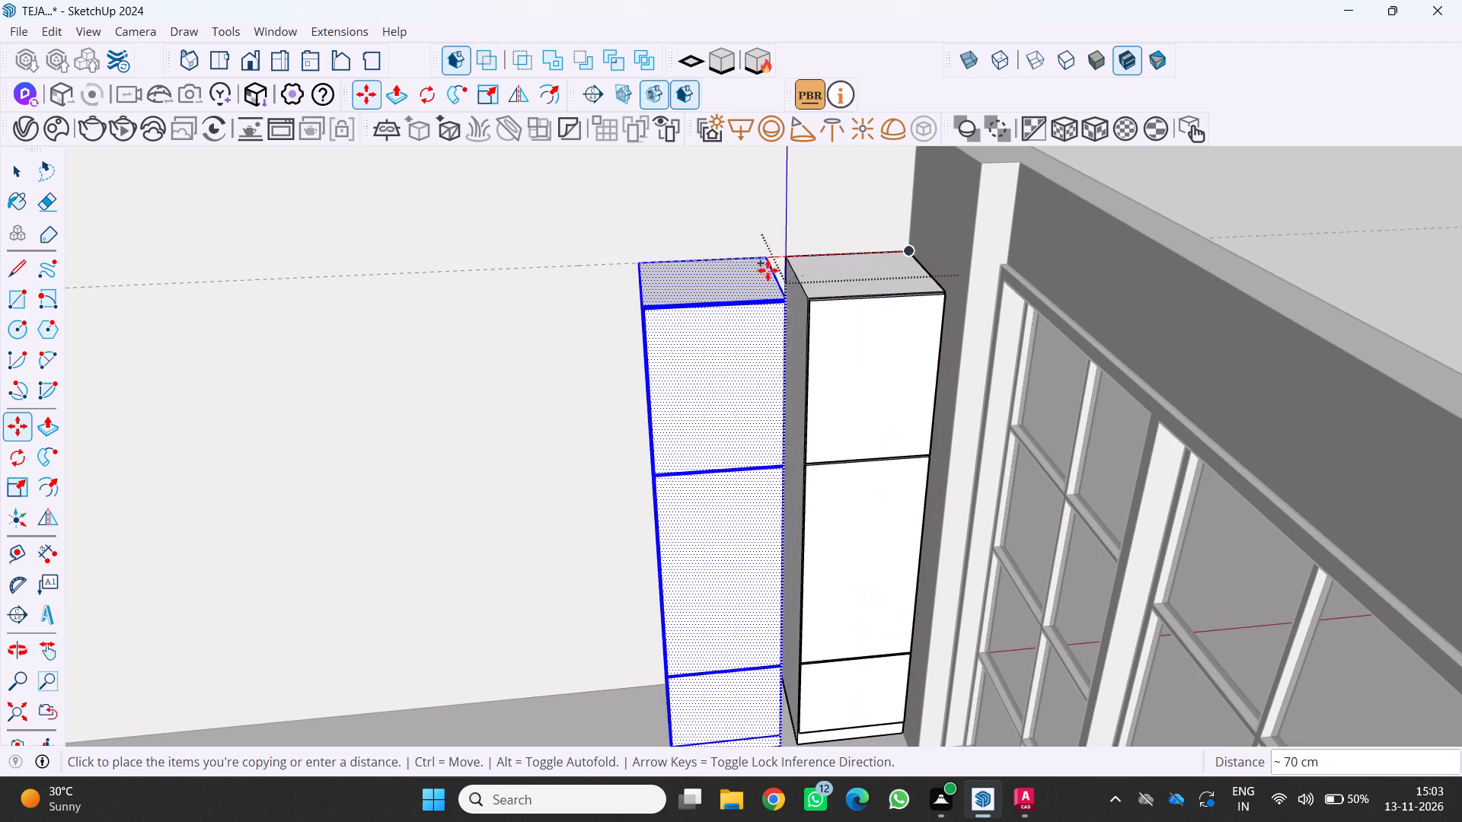
scroll(775, 266, up, 3)
click(791, 260)
middle_drag(791, 355, 705, 290)
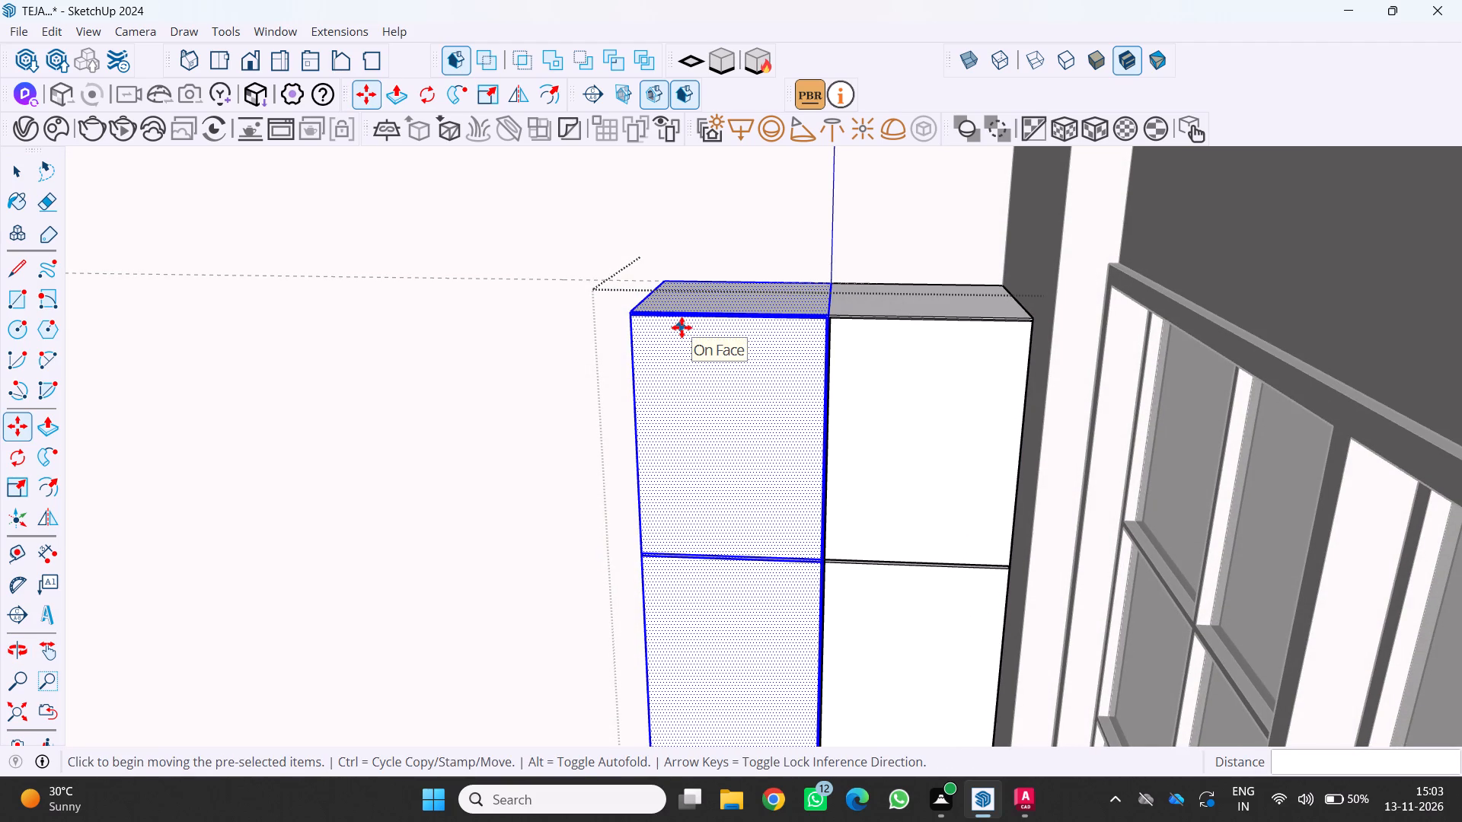
scroll(720, 354, up, 3)
middle_drag(726, 379, 697, 413)
scroll(697, 413, down, 10)
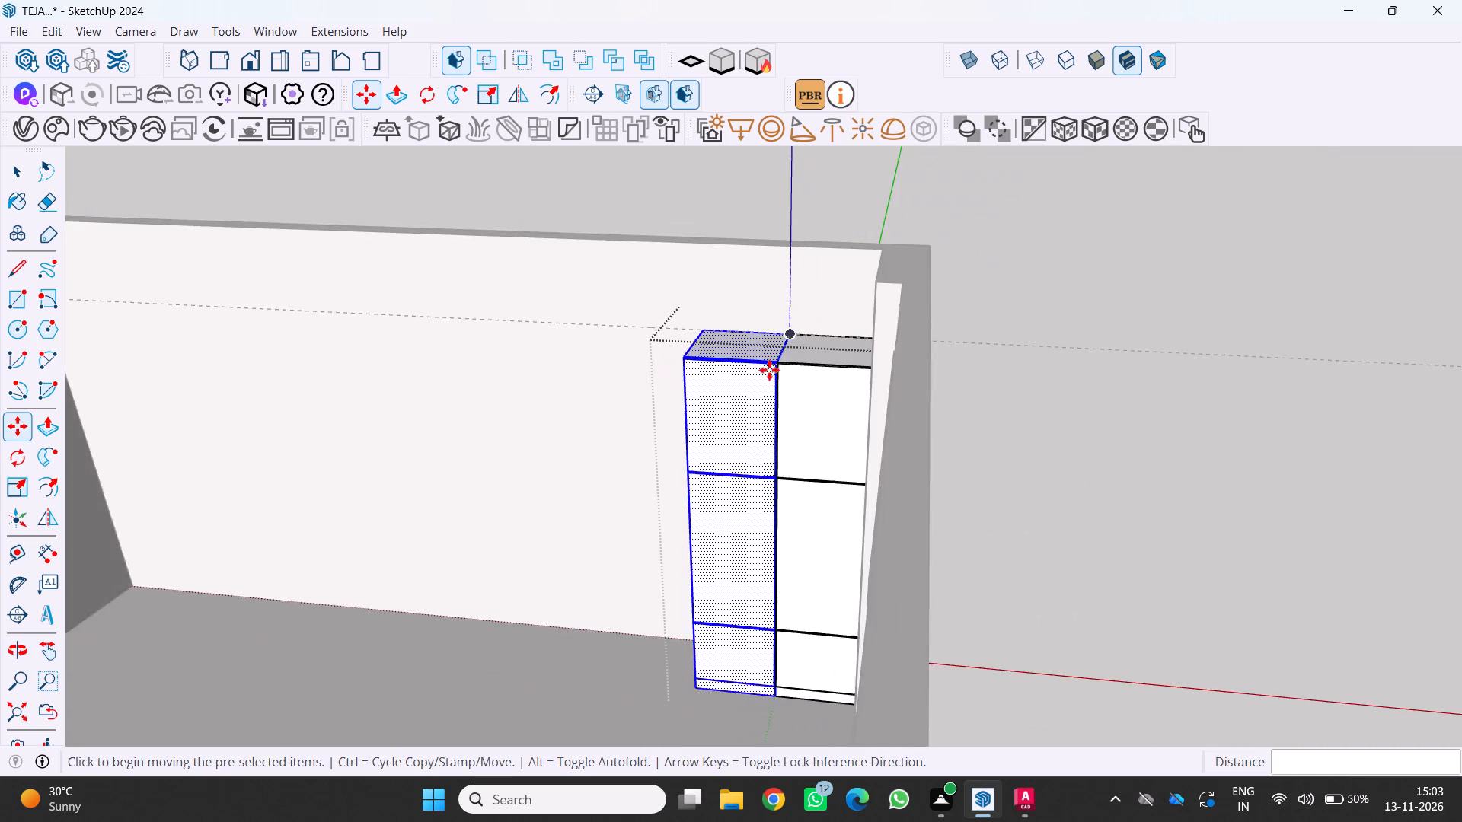
scroll(769, 370, down, 6)
middle_drag(767, 368, 854, 325)
scroll(854, 325, down, 5)
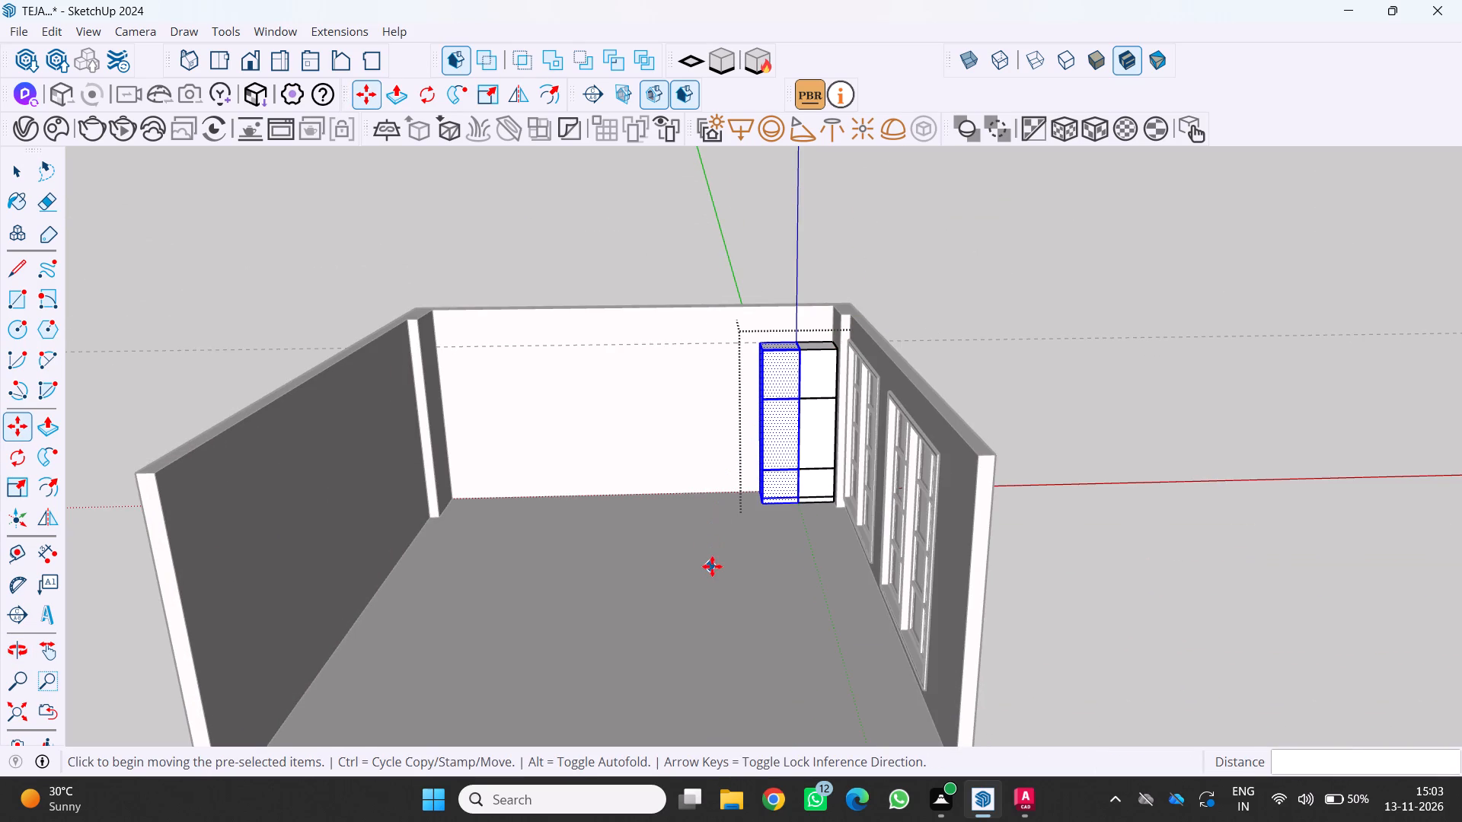
key(space)
click(713, 618)
Inspect the joint between the two cabinet units, checking the front panel gaps and top up close.
scroll(744, 540, up, 9)
middle_drag(776, 387, 602, 530)
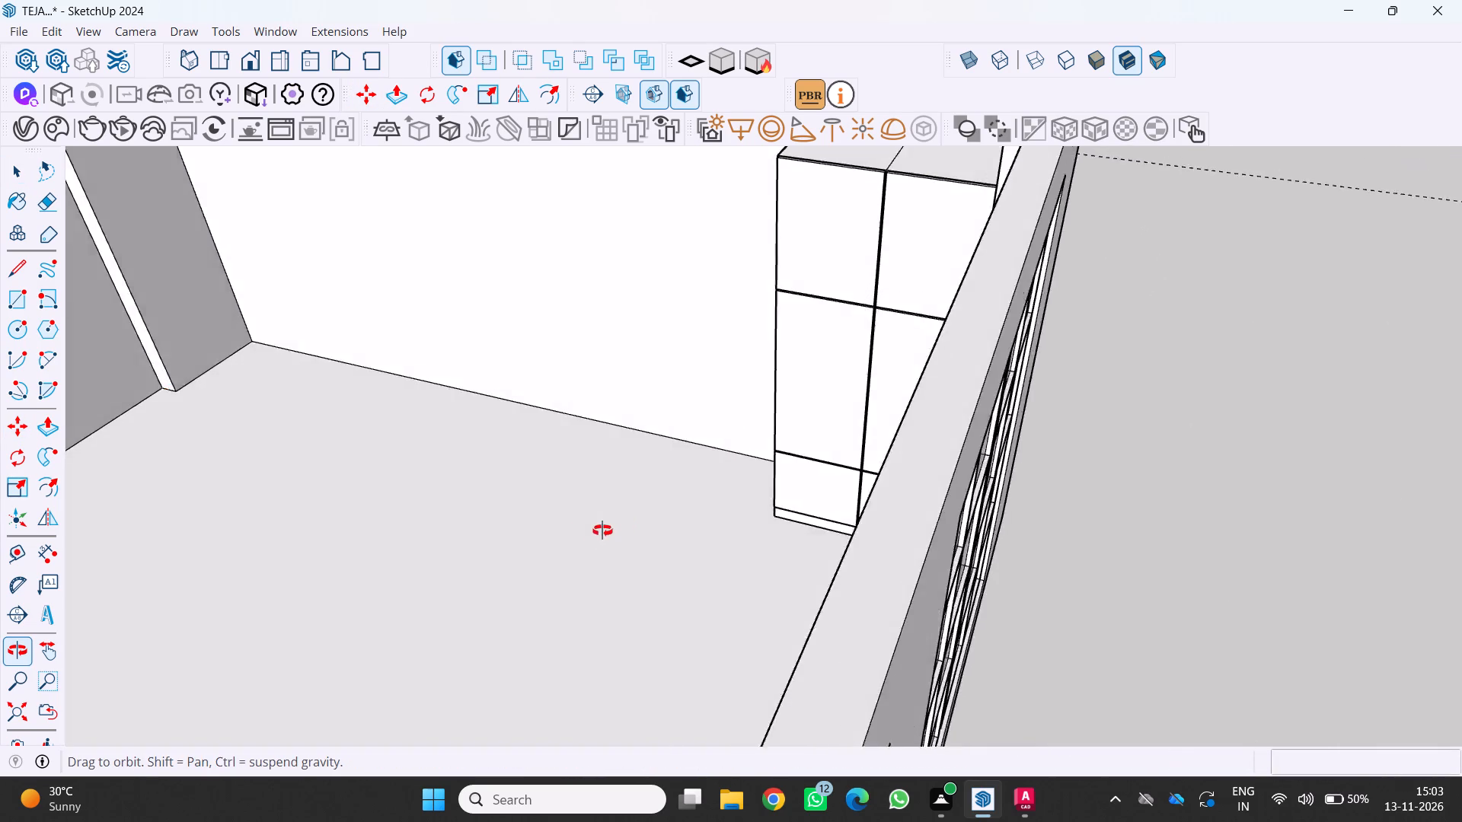
middle_drag(602, 530, 585, 540)
scroll(932, 241, up, 9)
middle_drag(900, 178, 1116, 125)
scroll(1034, 216, down, 5)
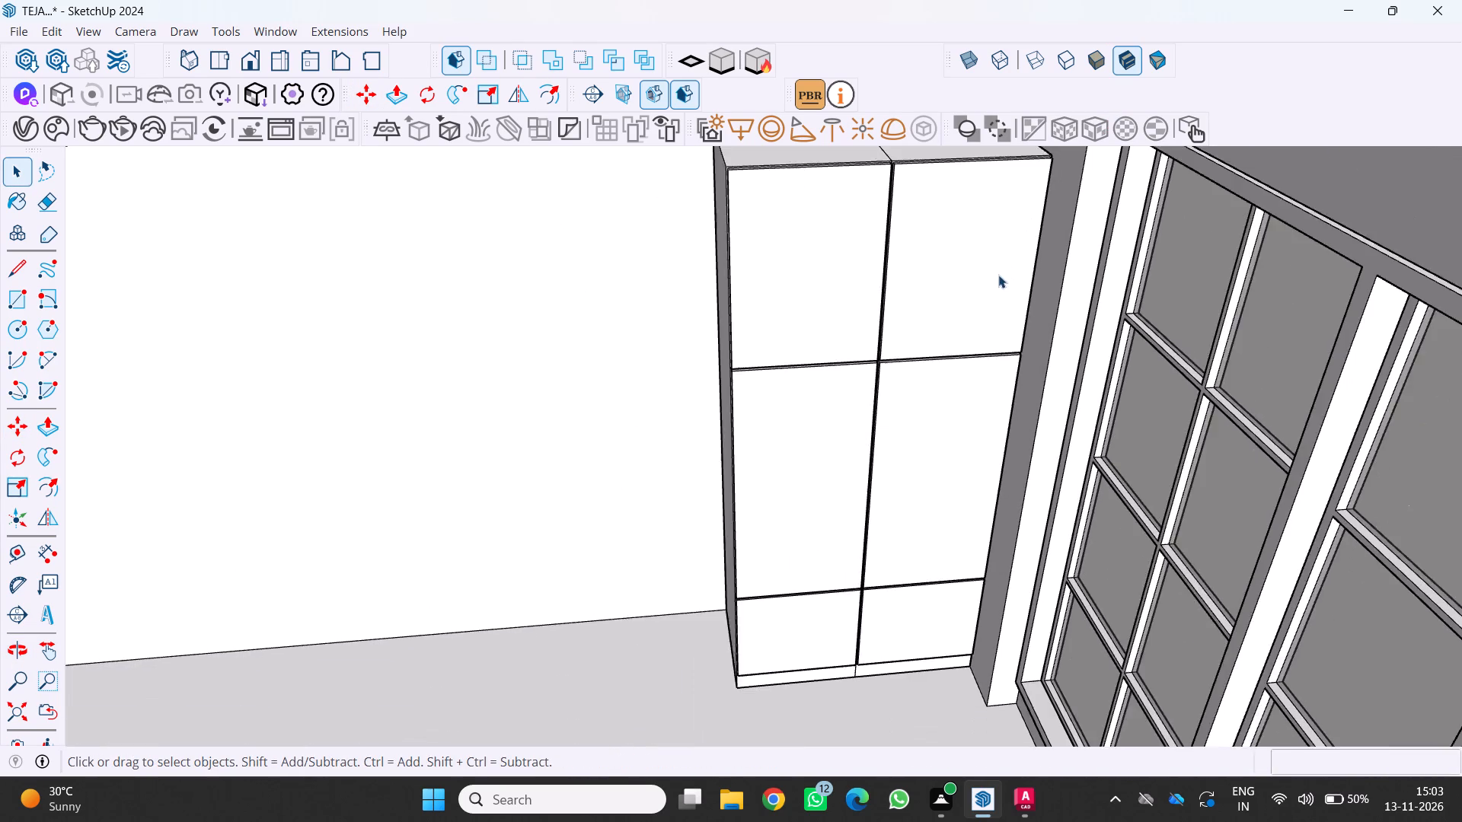
scroll(994, 278, down, 2)
middle_drag(994, 278, 966, 181)
scroll(955, 199, up, 12)
middle_drag(872, 212, 745, 279)
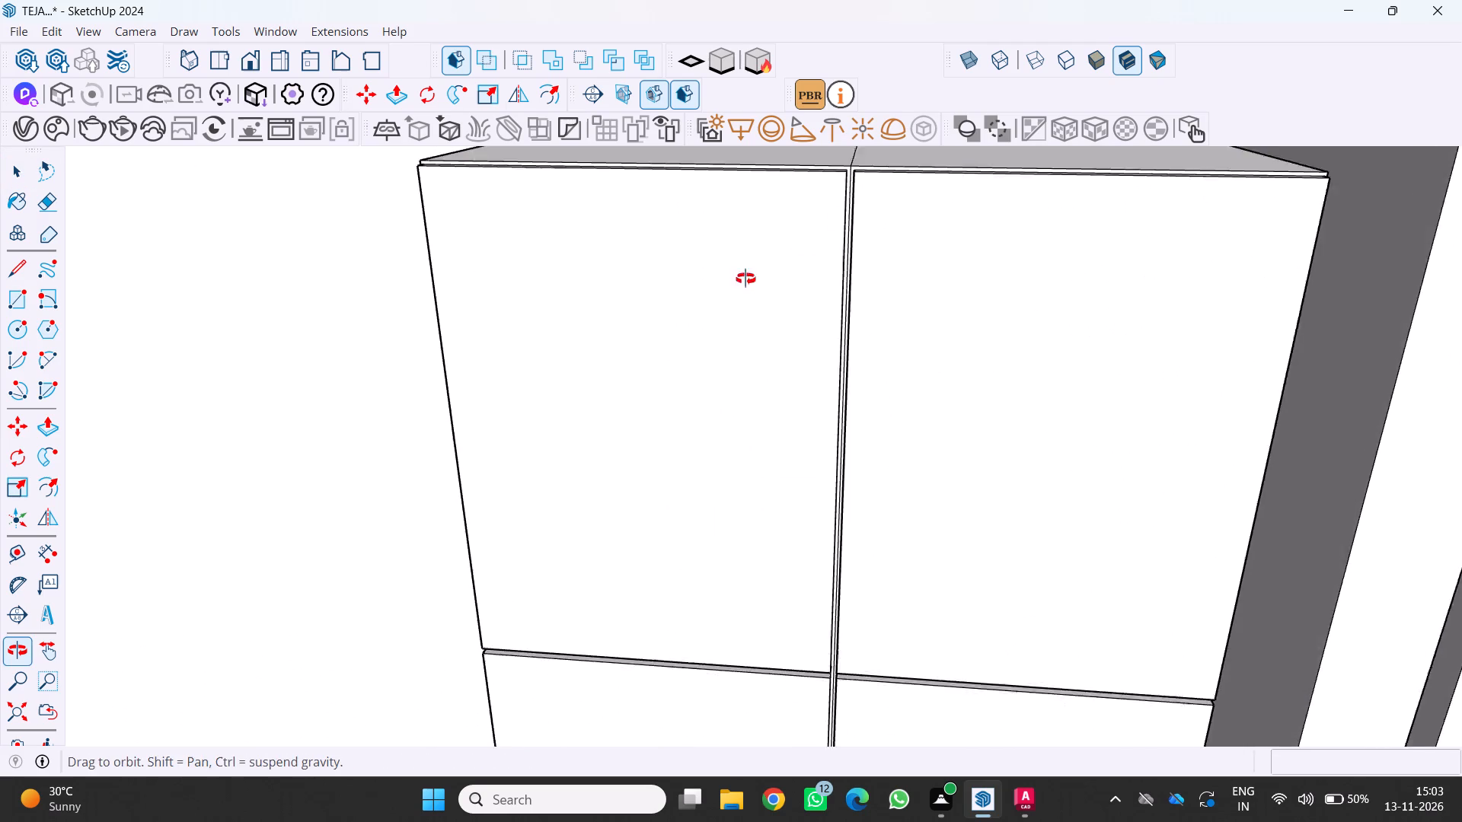
middle_drag(745, 279, 697, 314)
scroll(774, 258, up, 8)
middle_drag(795, 219, 919, 233)
middle_click(919, 233)
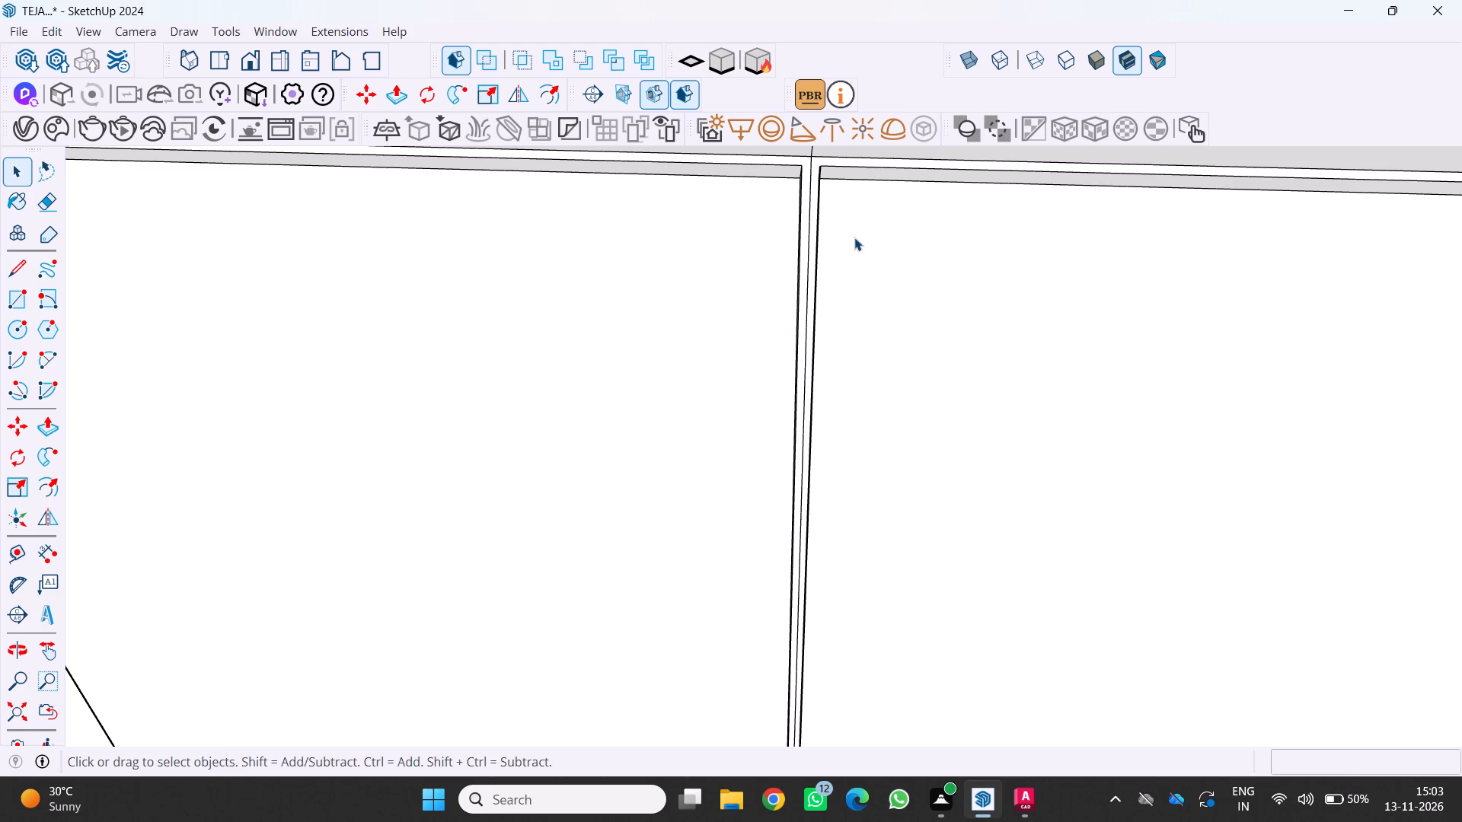
scroll(801, 288, down, 1)
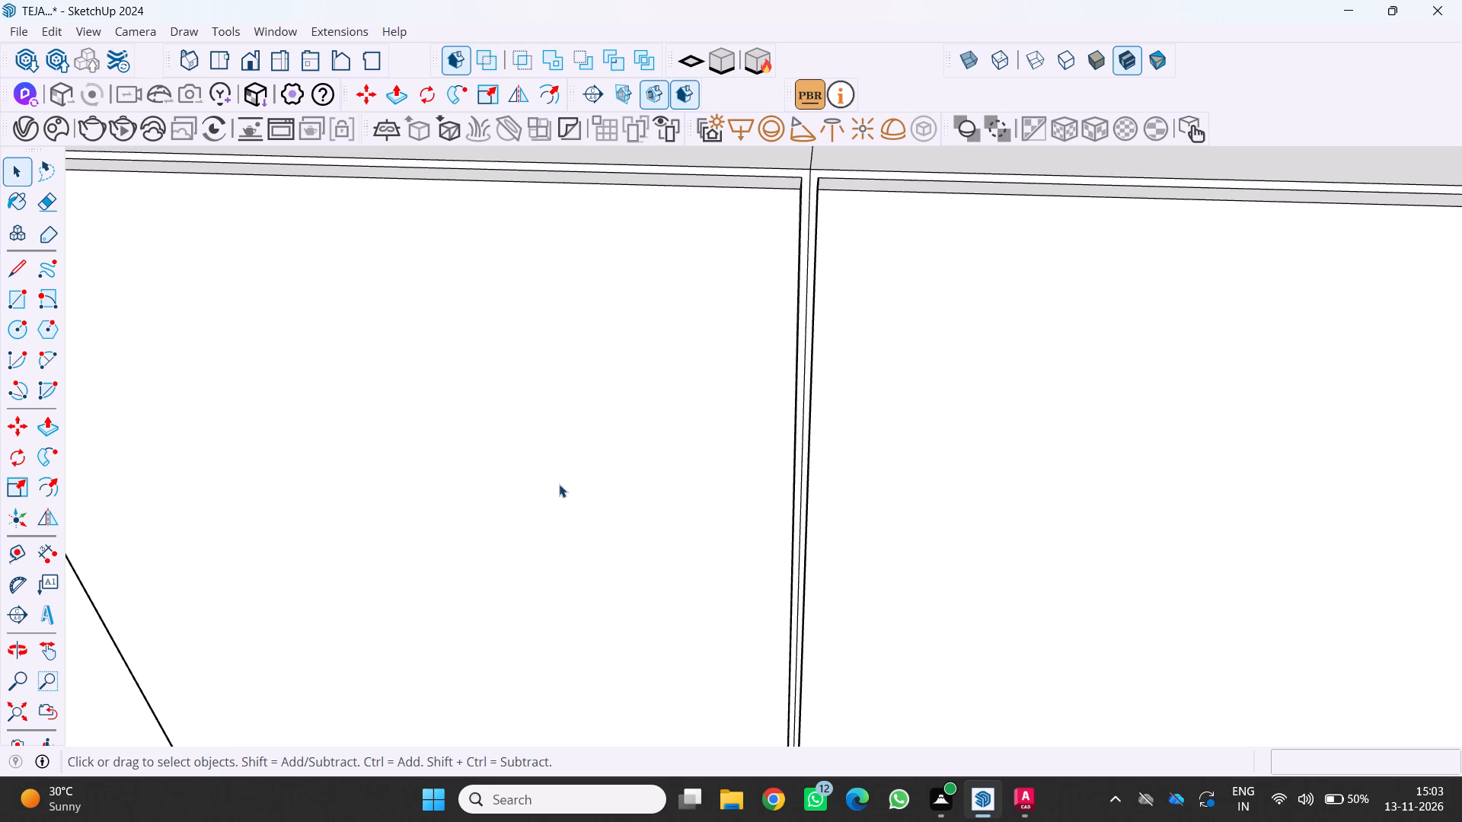
scroll(611, 482, down, 17)
scroll(609, 498, up, 1)
scroll(608, 496, down, 1)
middle_drag(607, 497, 846, 392)
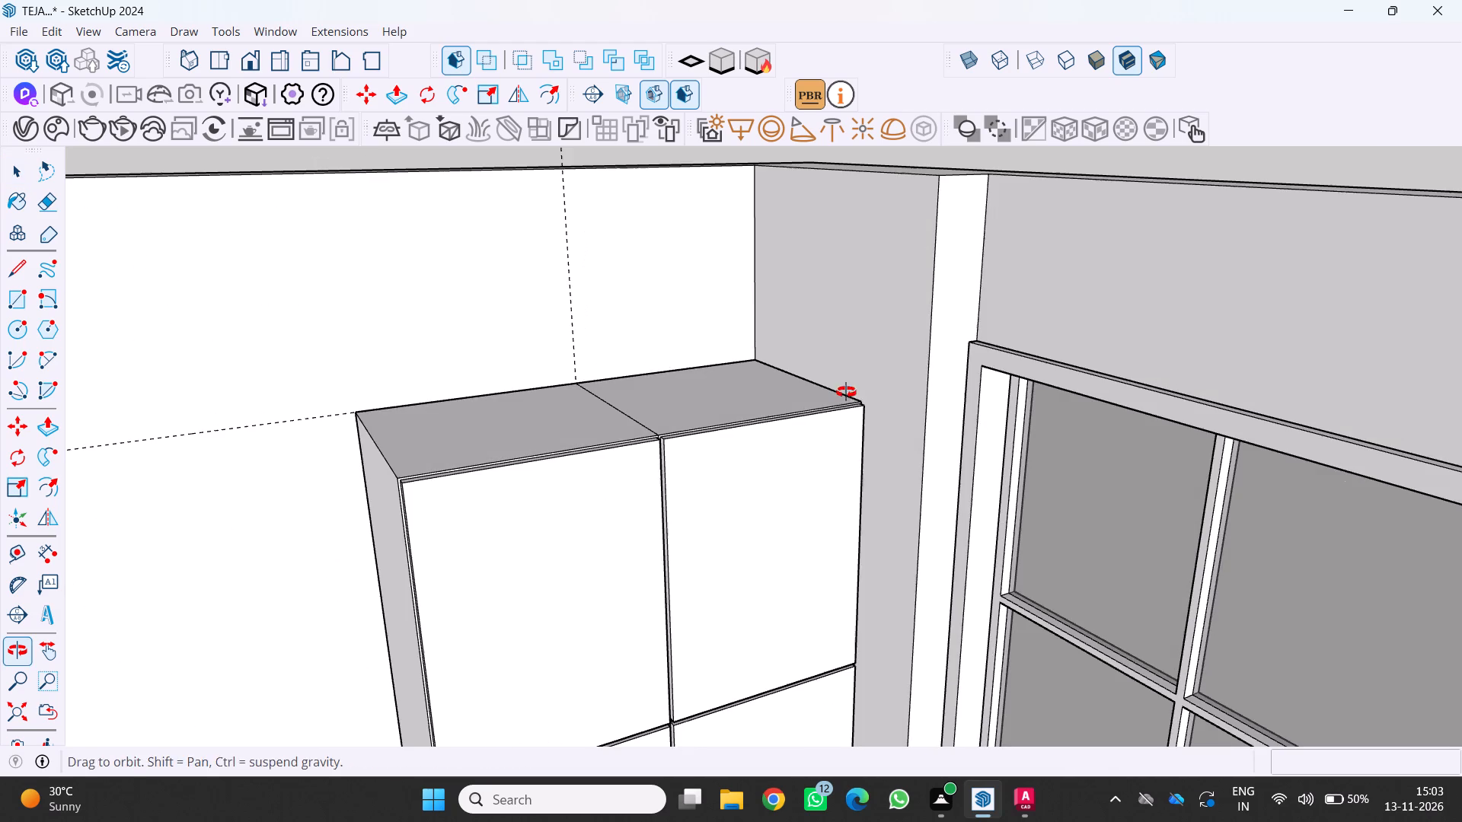
middle_click(848, 390)
middle_drag(846, 392, 847, 391)
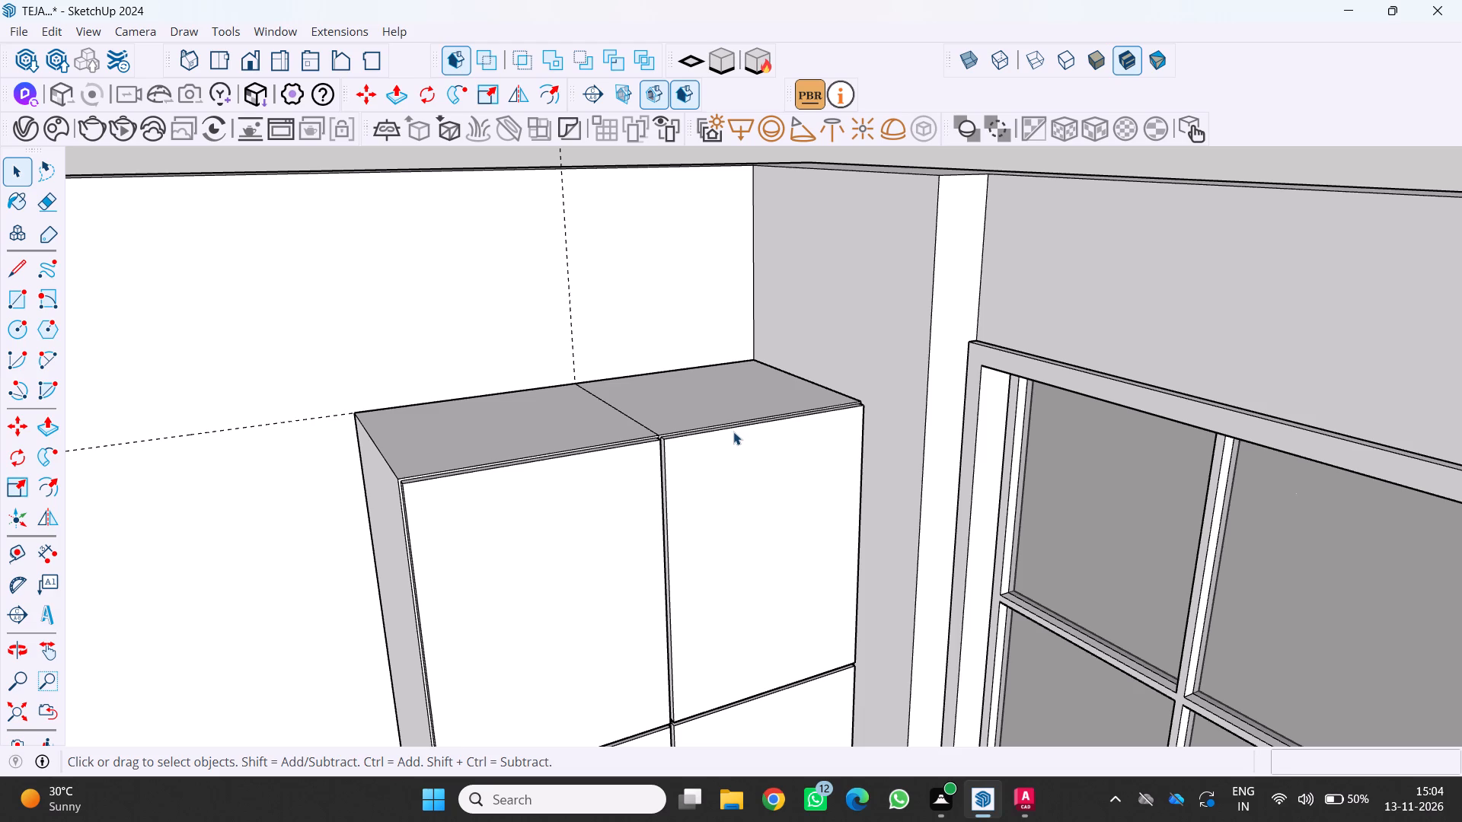
scroll(746, 451, up, 2)
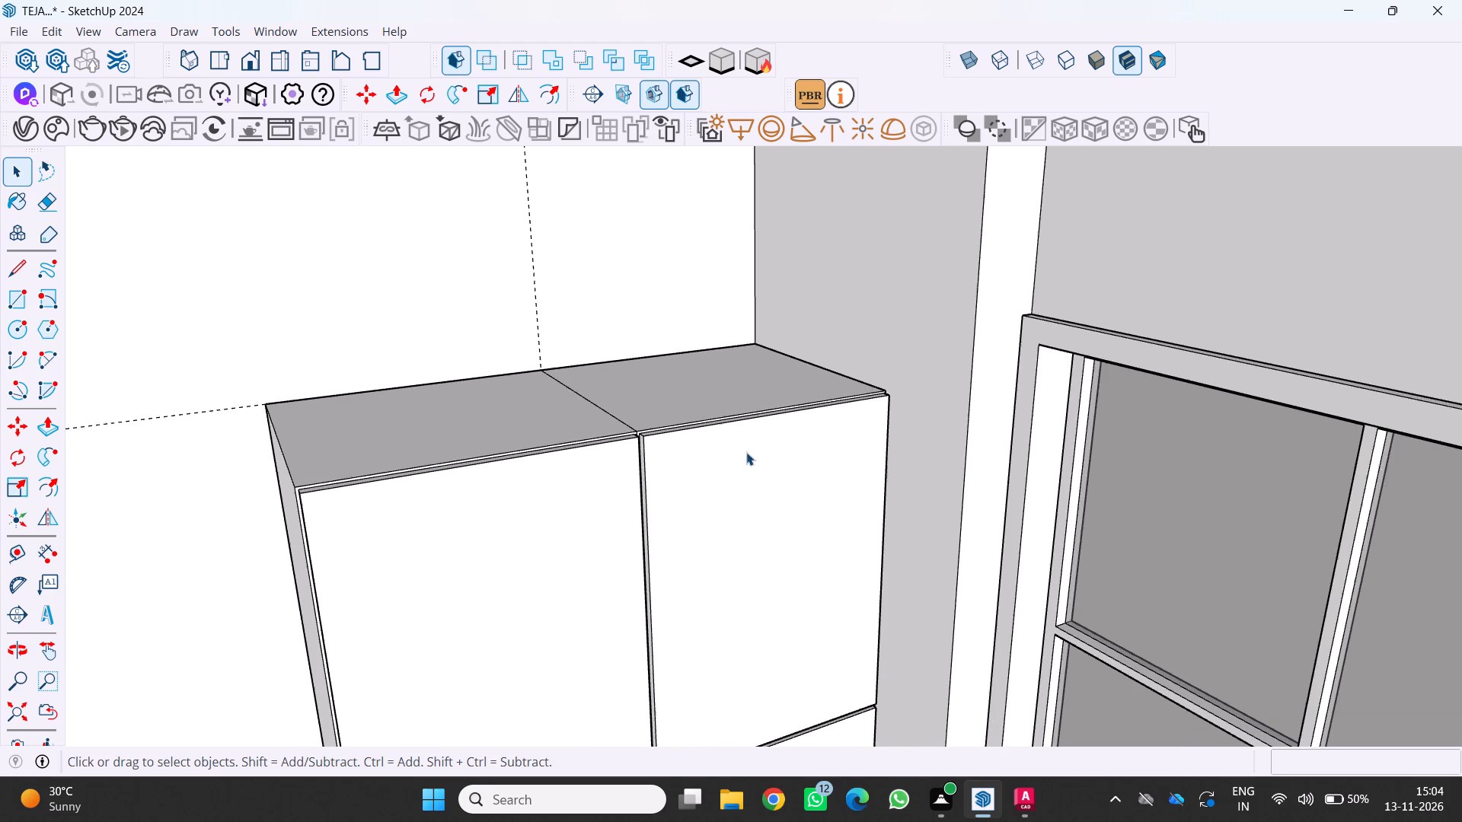
scroll(685, 474, down, 11)
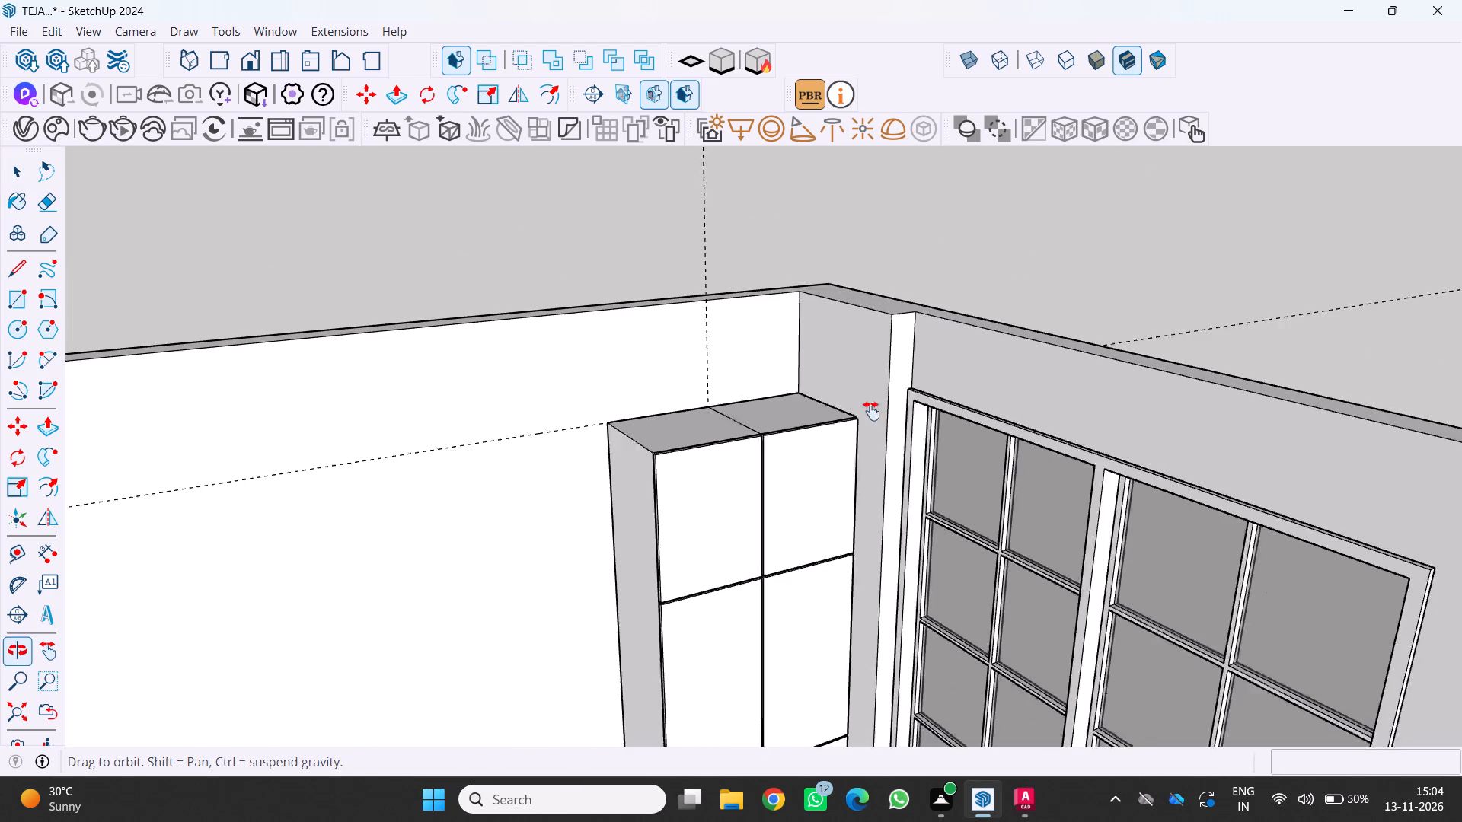
Place a vertical guide on the back wall, 85 cm from its corner with the pillar opposite the cabinets.
shift+scroll(1055, 327, down, 9)
middle_drag(1026, 393, 815, 432)
scroll(294, 529, up, 4)
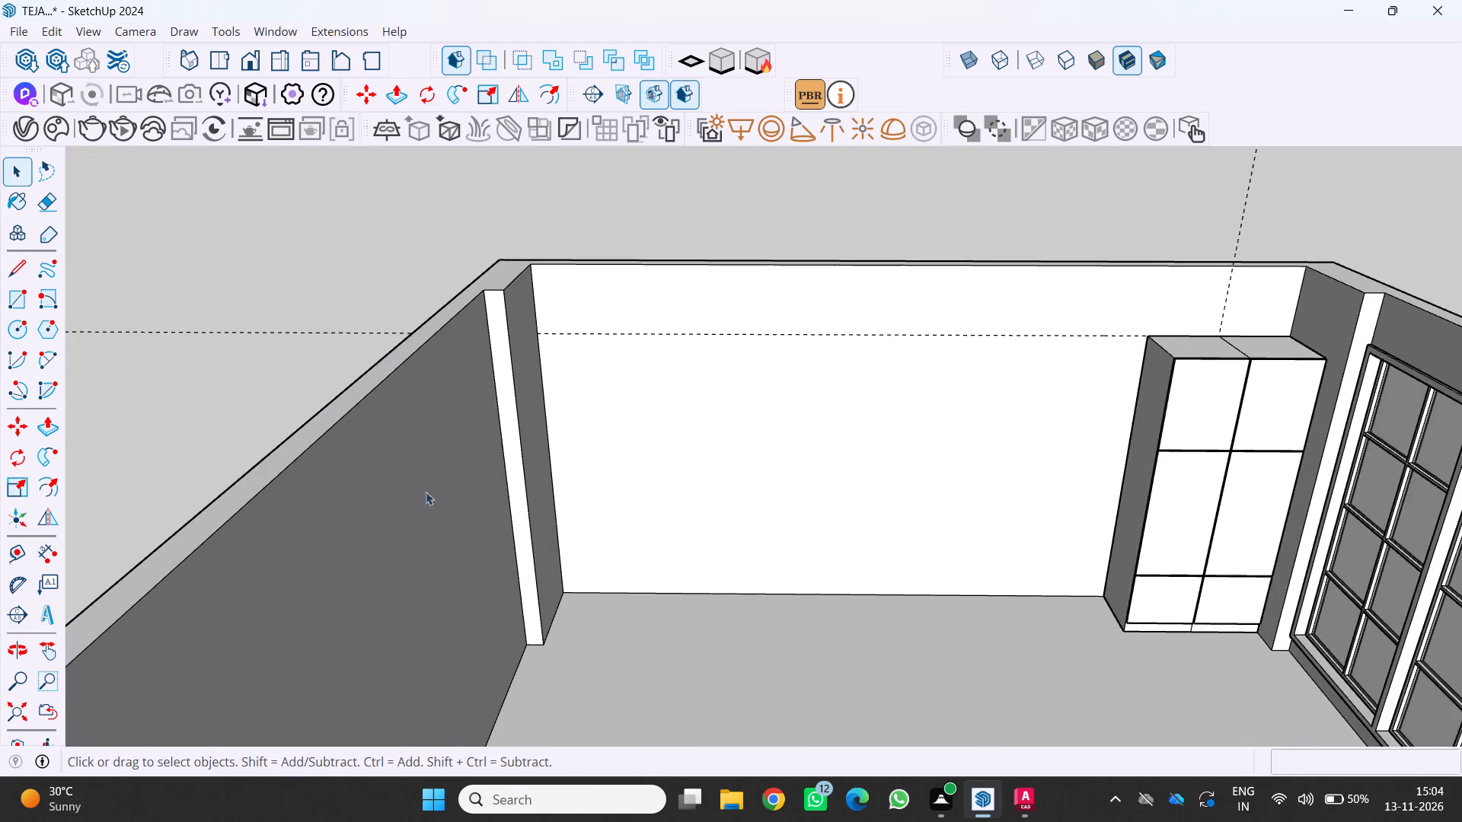
scroll(534, 475, up, 1)
key(t)
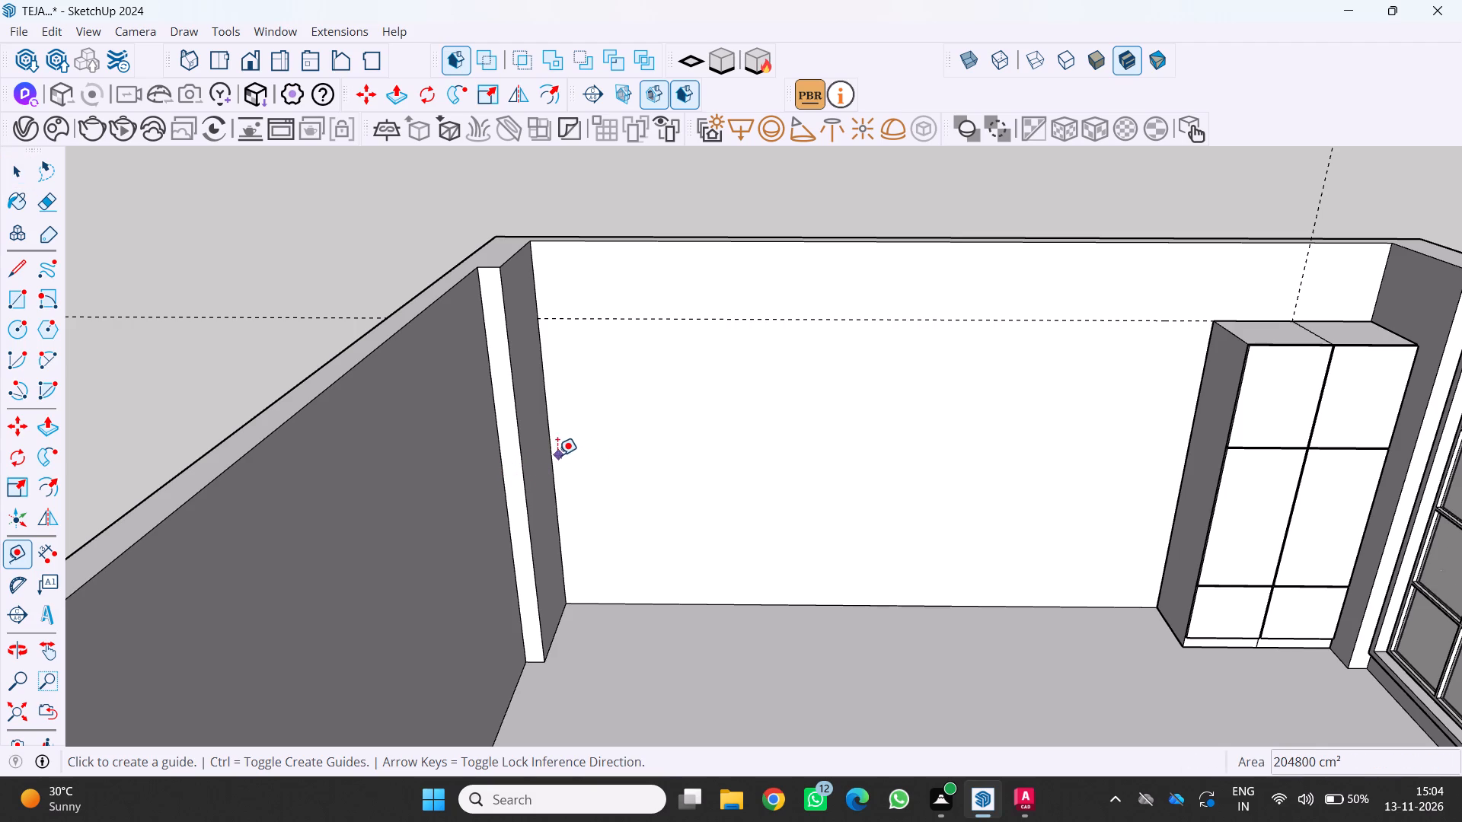
drag(555, 454, 566, 456)
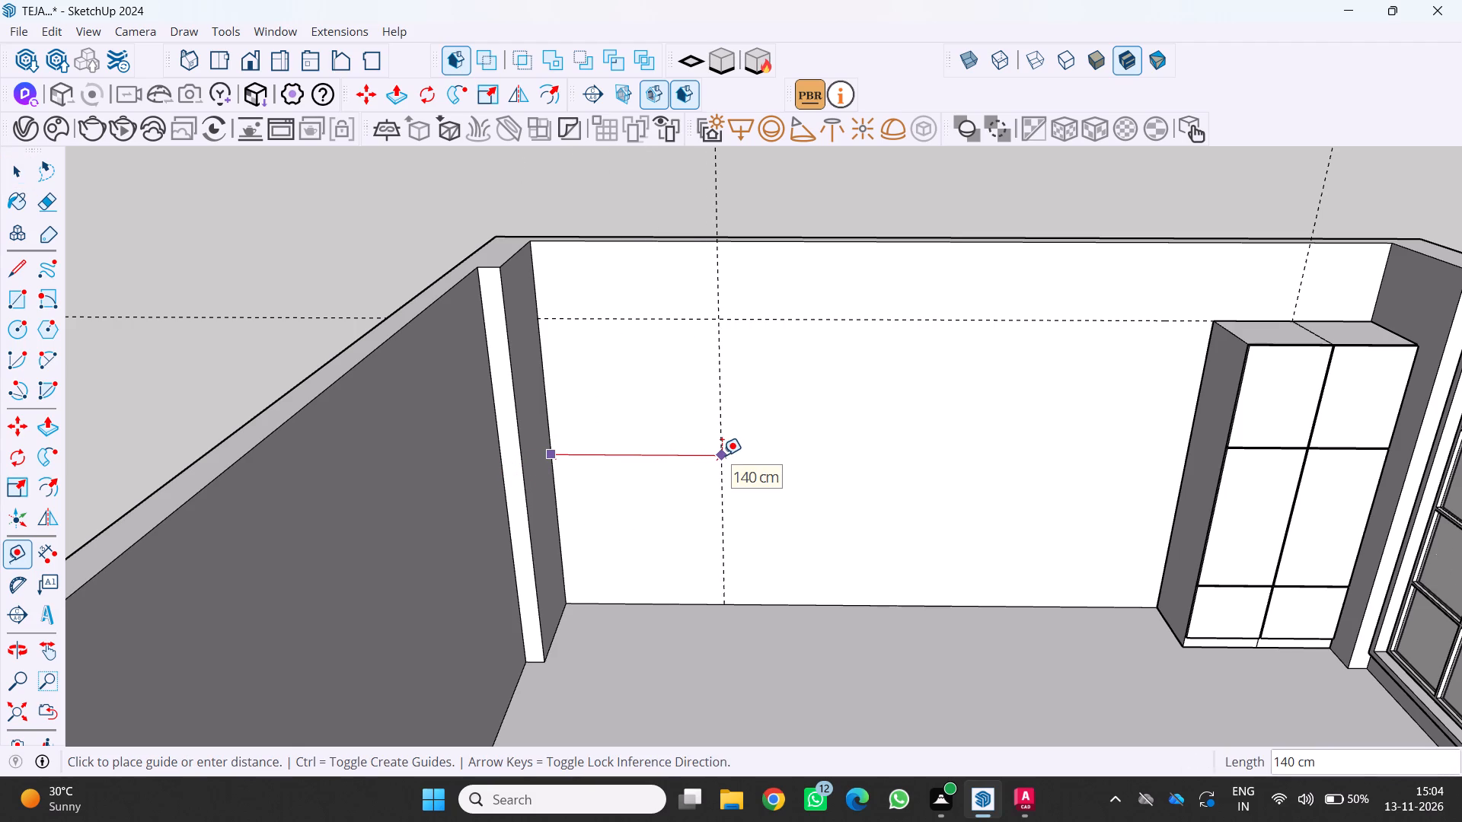
text(85)
key(Return)
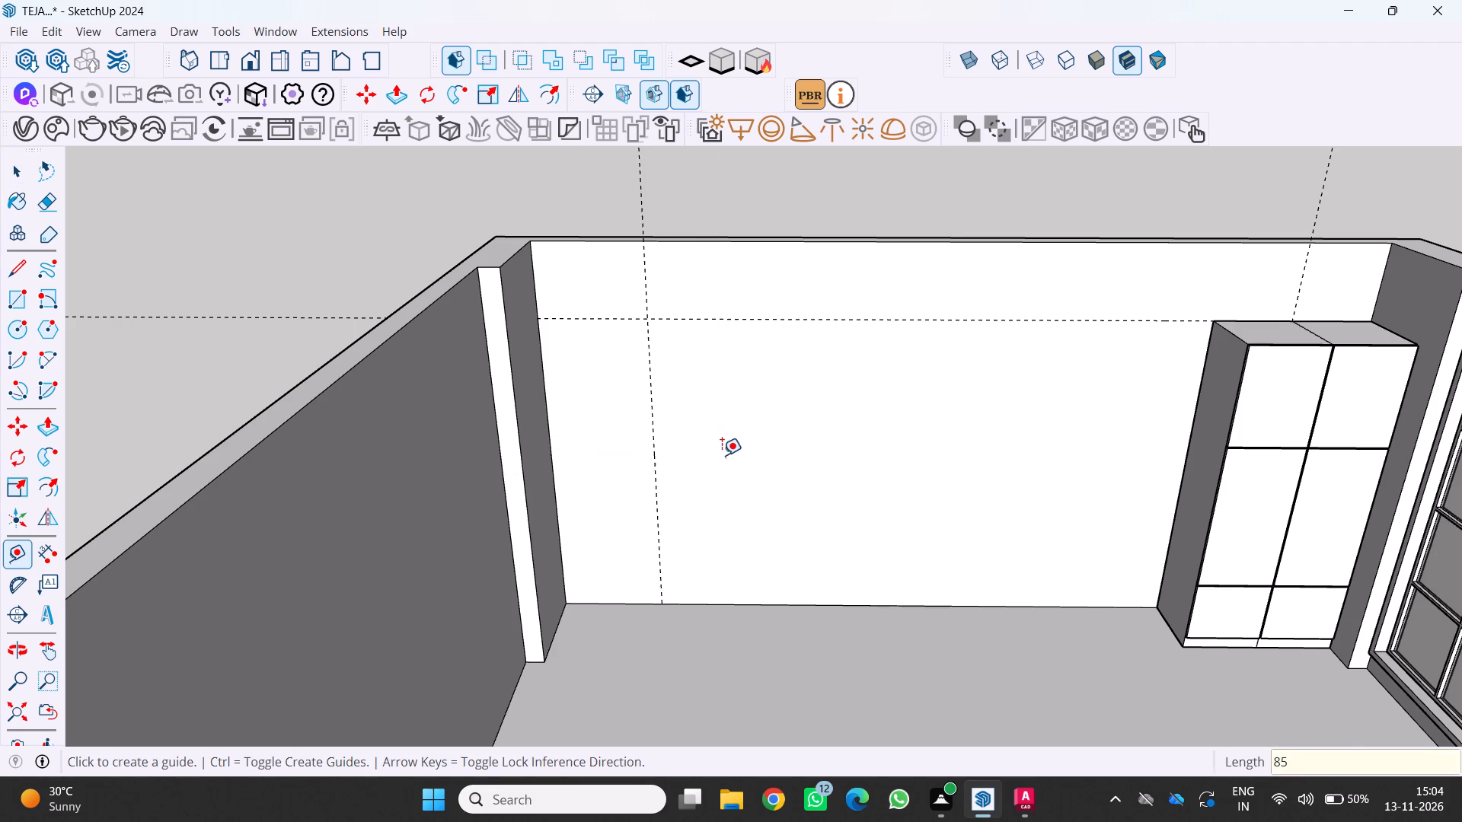
scroll(720, 463, down, 2)
middle_drag(710, 468, 723, 395)
scroll(703, 420, down, 5)
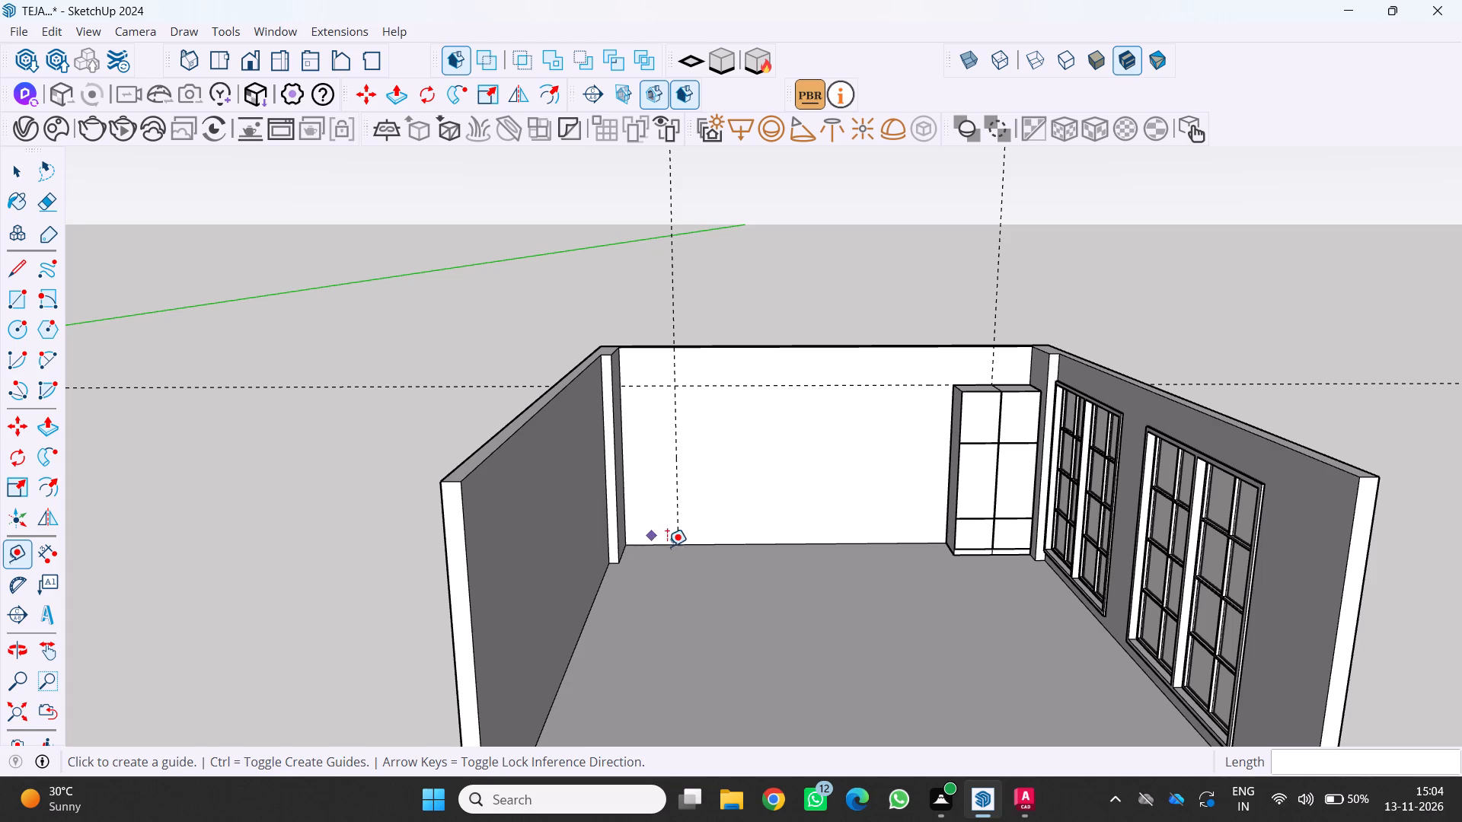
Draw a 260 cm high rectangle on the back wall, from the horizontal guide at the pillar corner to the vertical guide's floor end.
key(r)
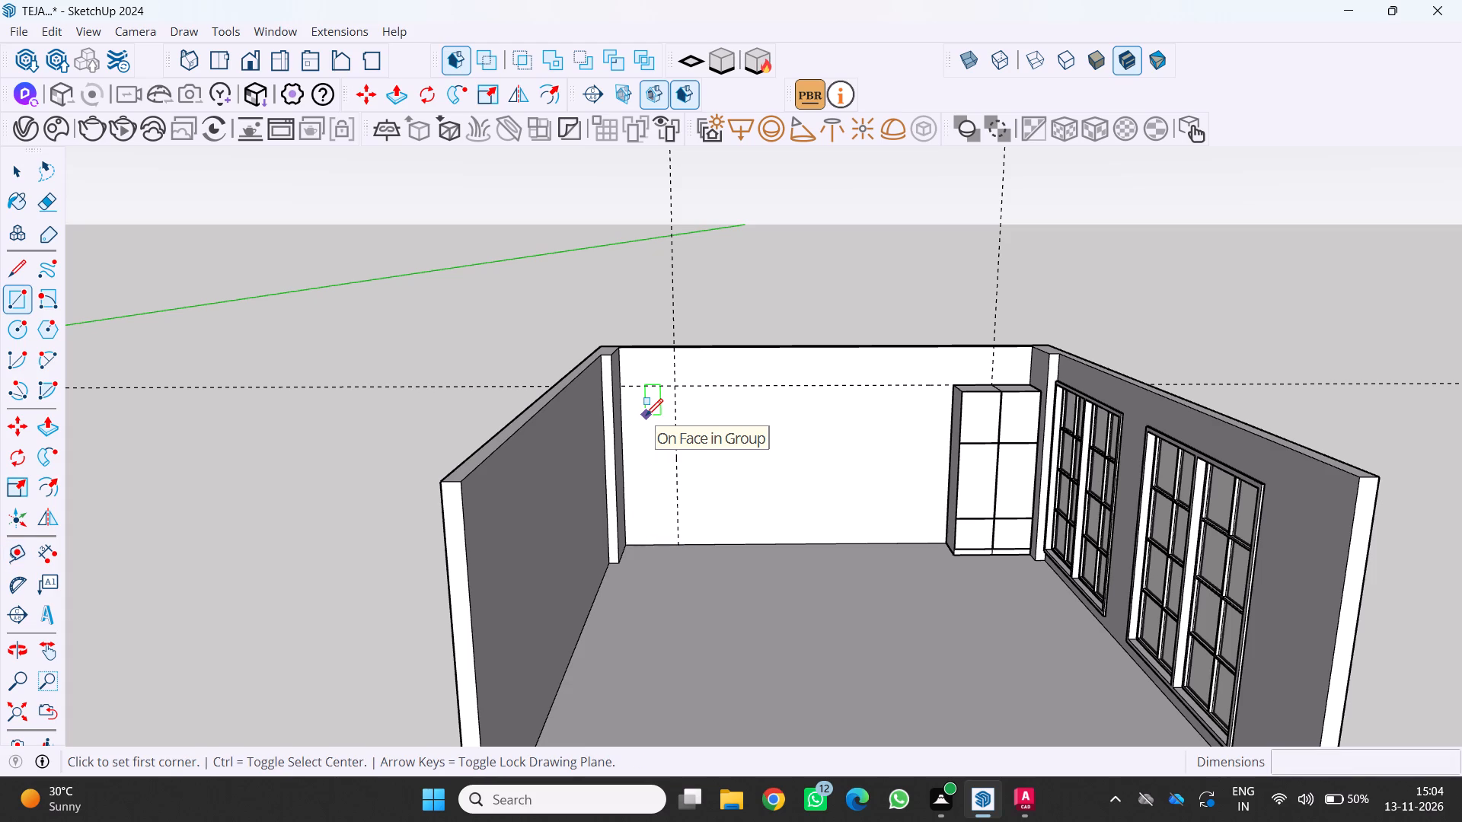
scroll(618, 403, up, 2)
middle_drag(620, 401, 589, 426)
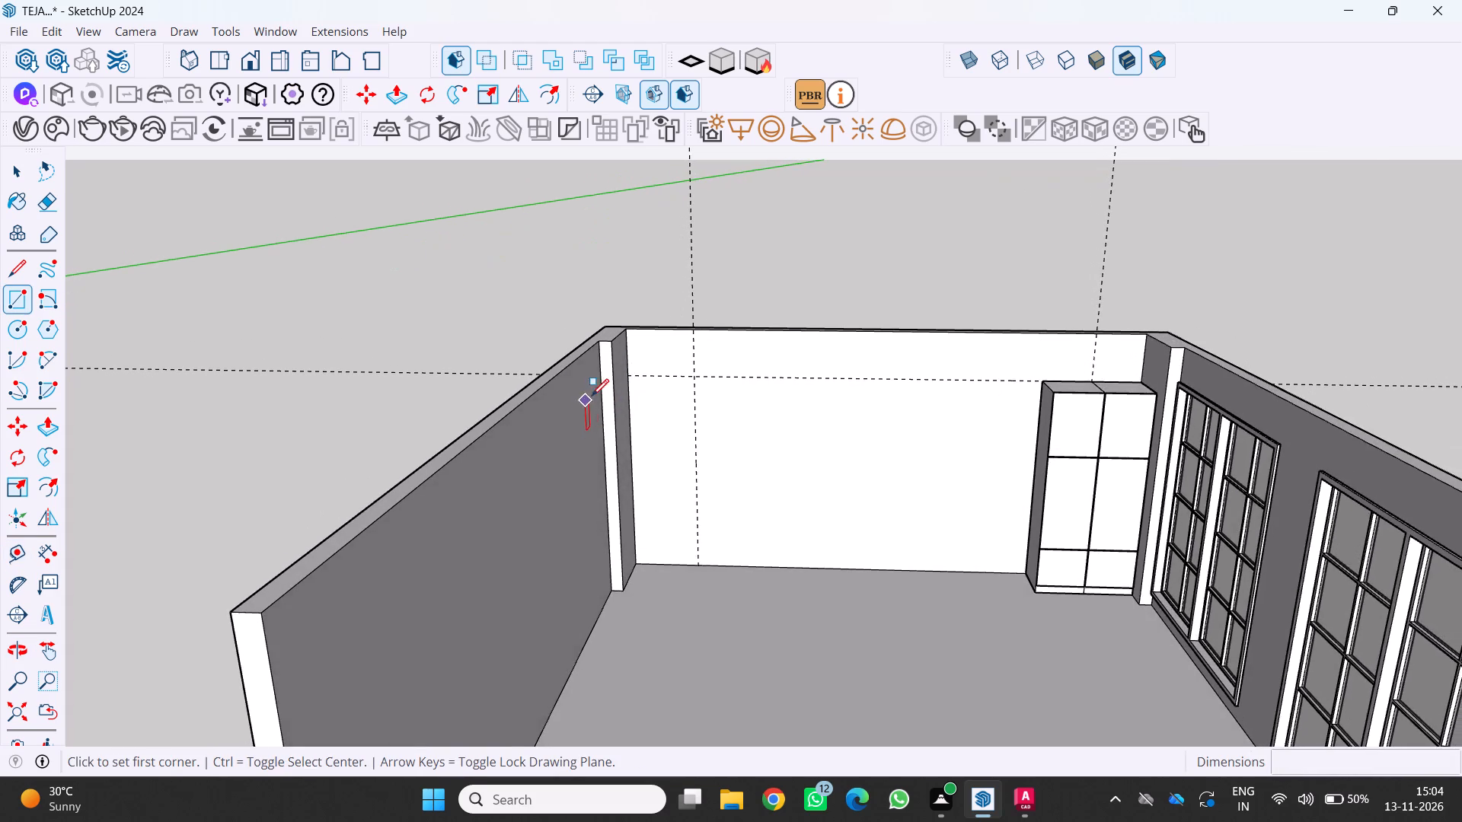
scroll(603, 394, up, 7)
click(643, 362)
scroll(641, 393, down, 4)
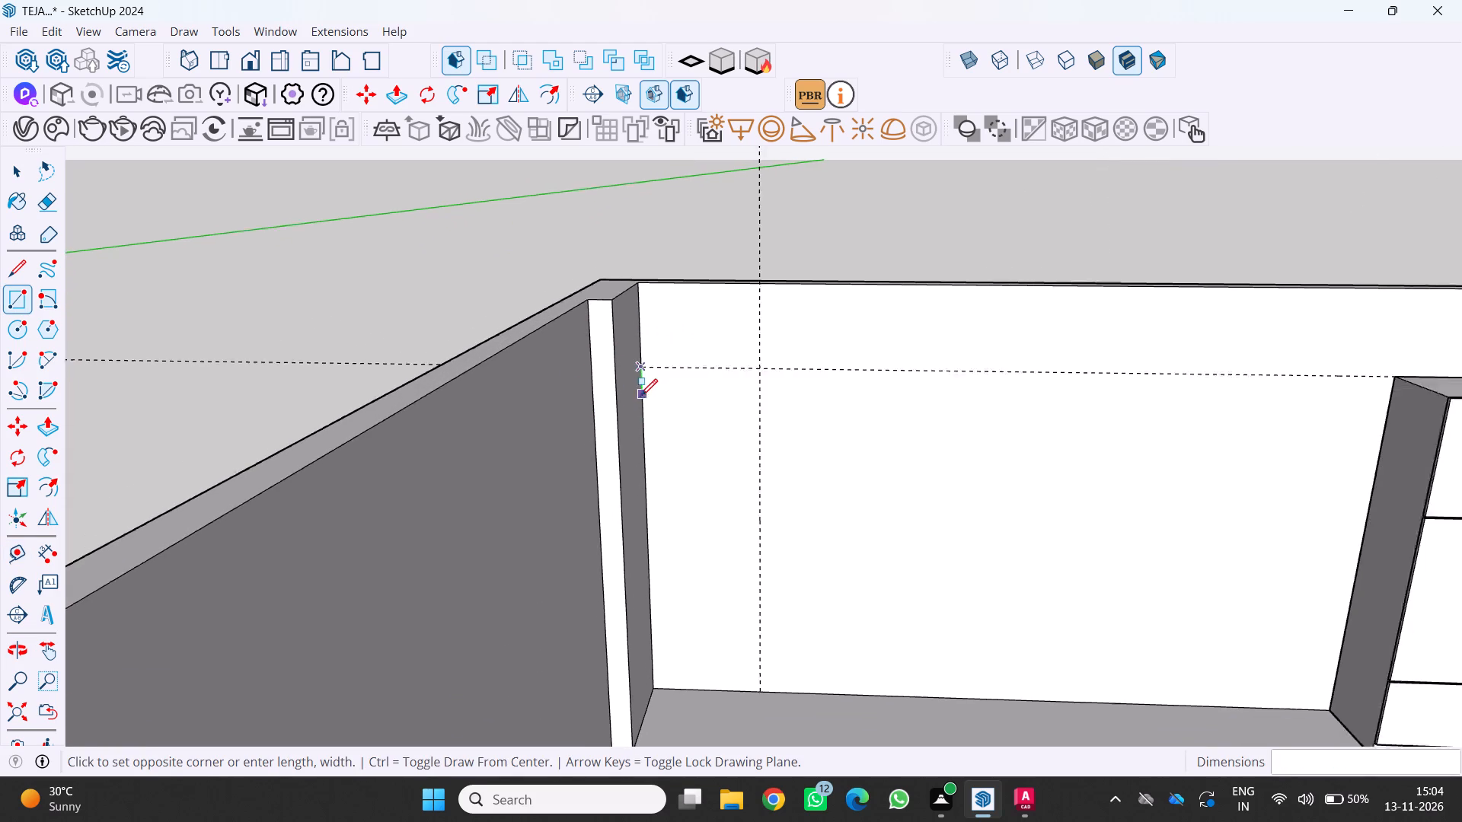
scroll(640, 396, down, 2)
scroll(747, 630, up, 4)
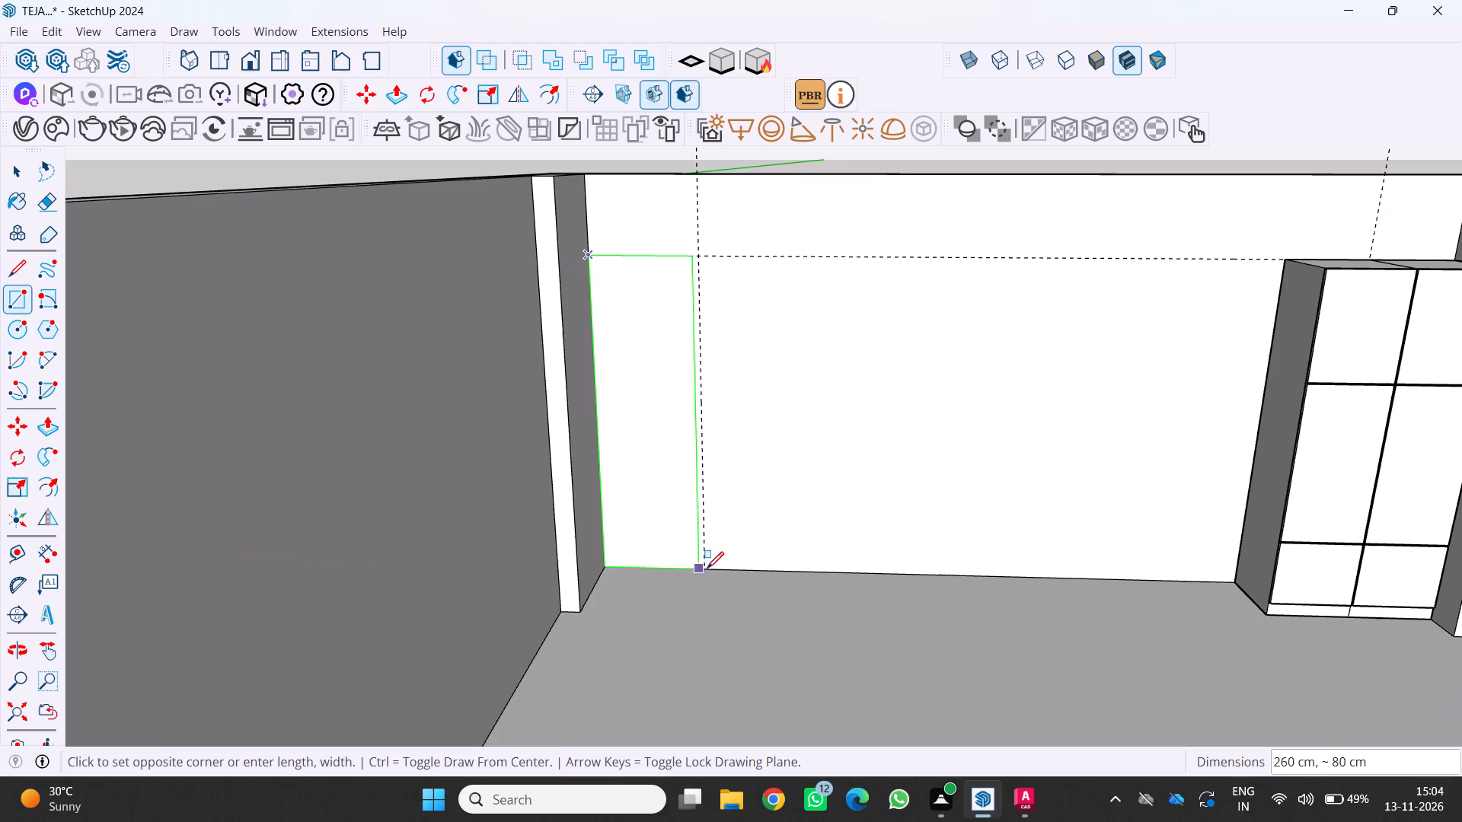
click(707, 565)
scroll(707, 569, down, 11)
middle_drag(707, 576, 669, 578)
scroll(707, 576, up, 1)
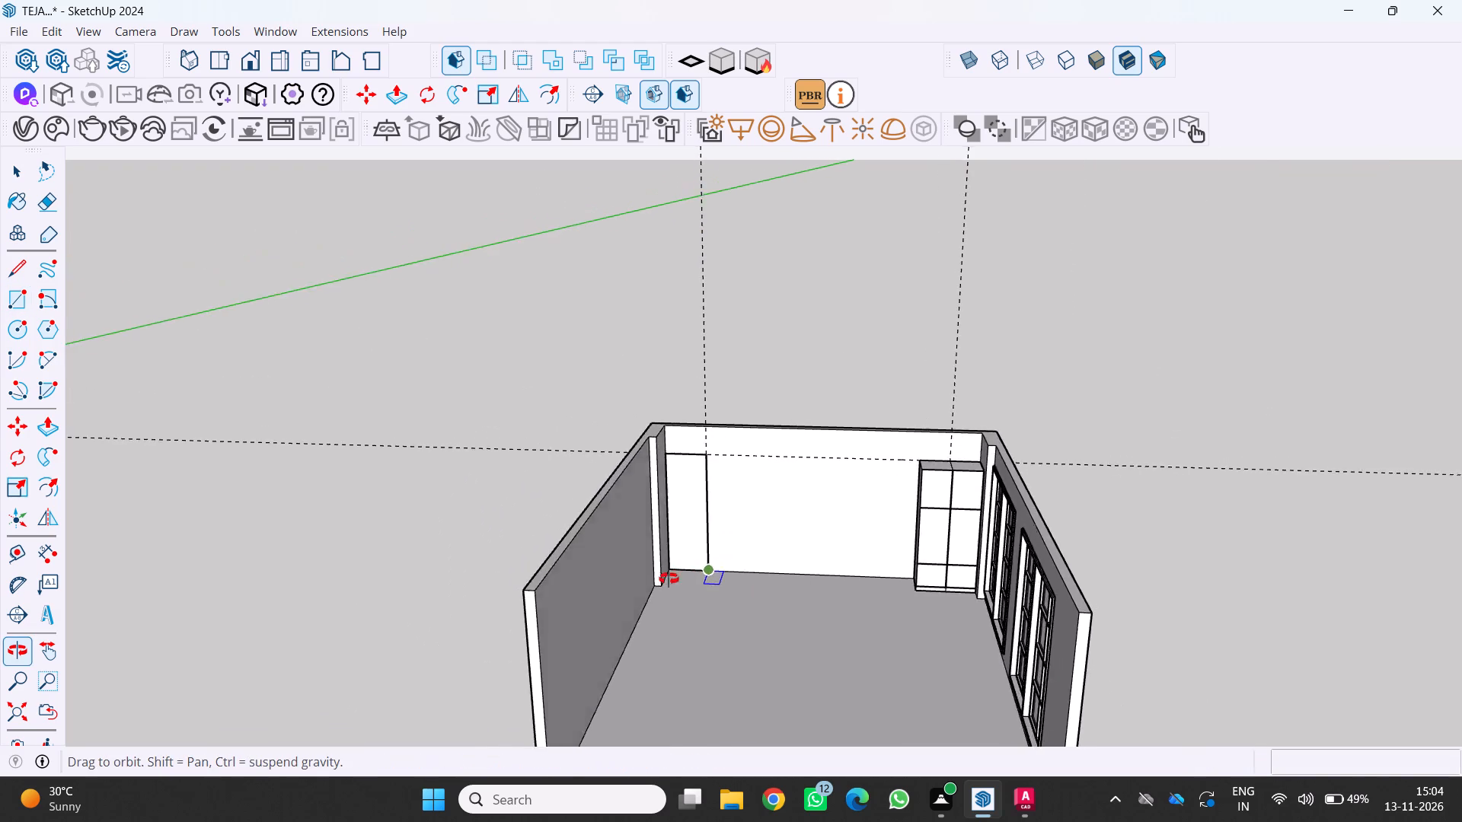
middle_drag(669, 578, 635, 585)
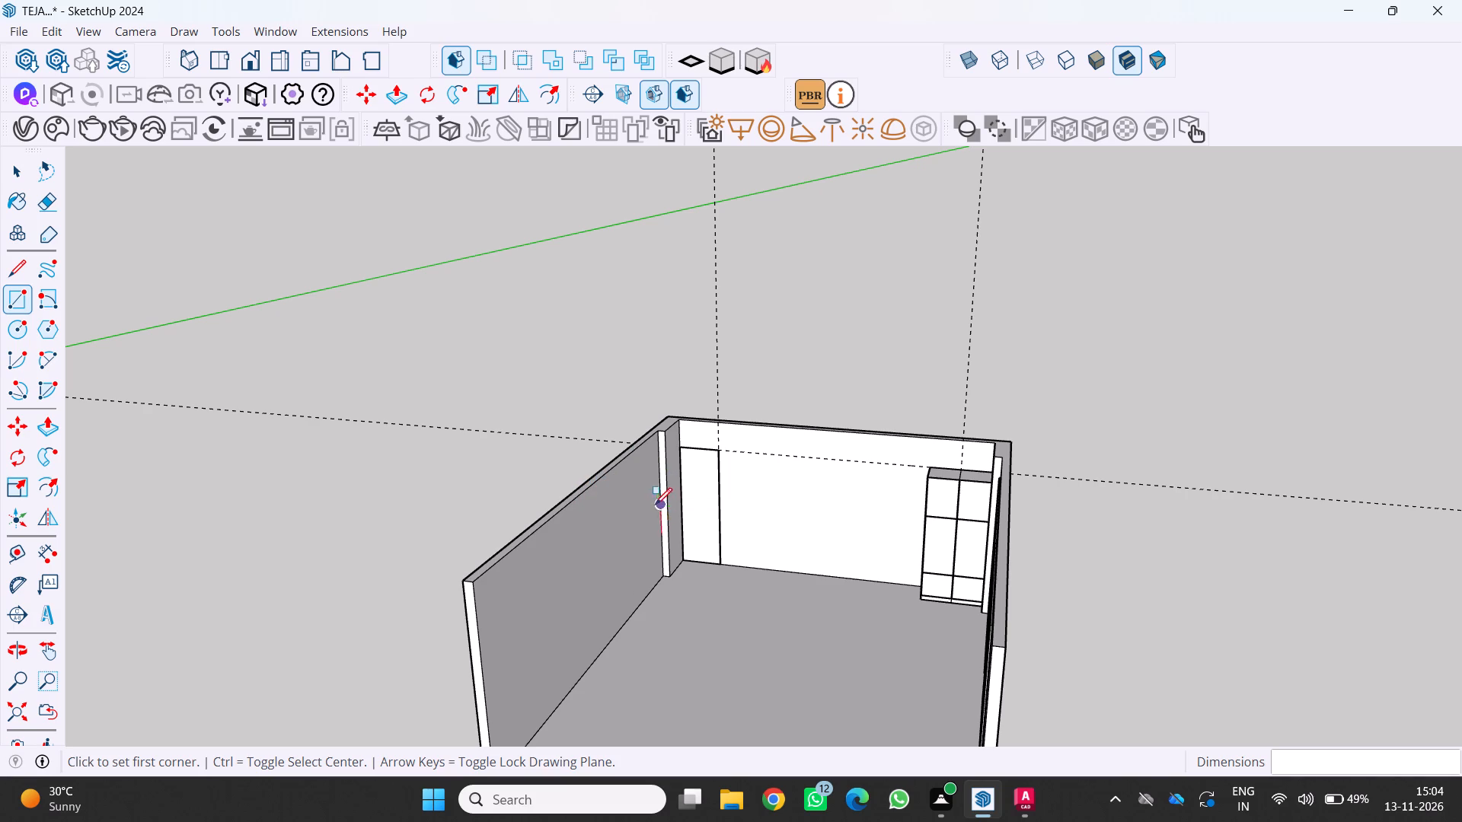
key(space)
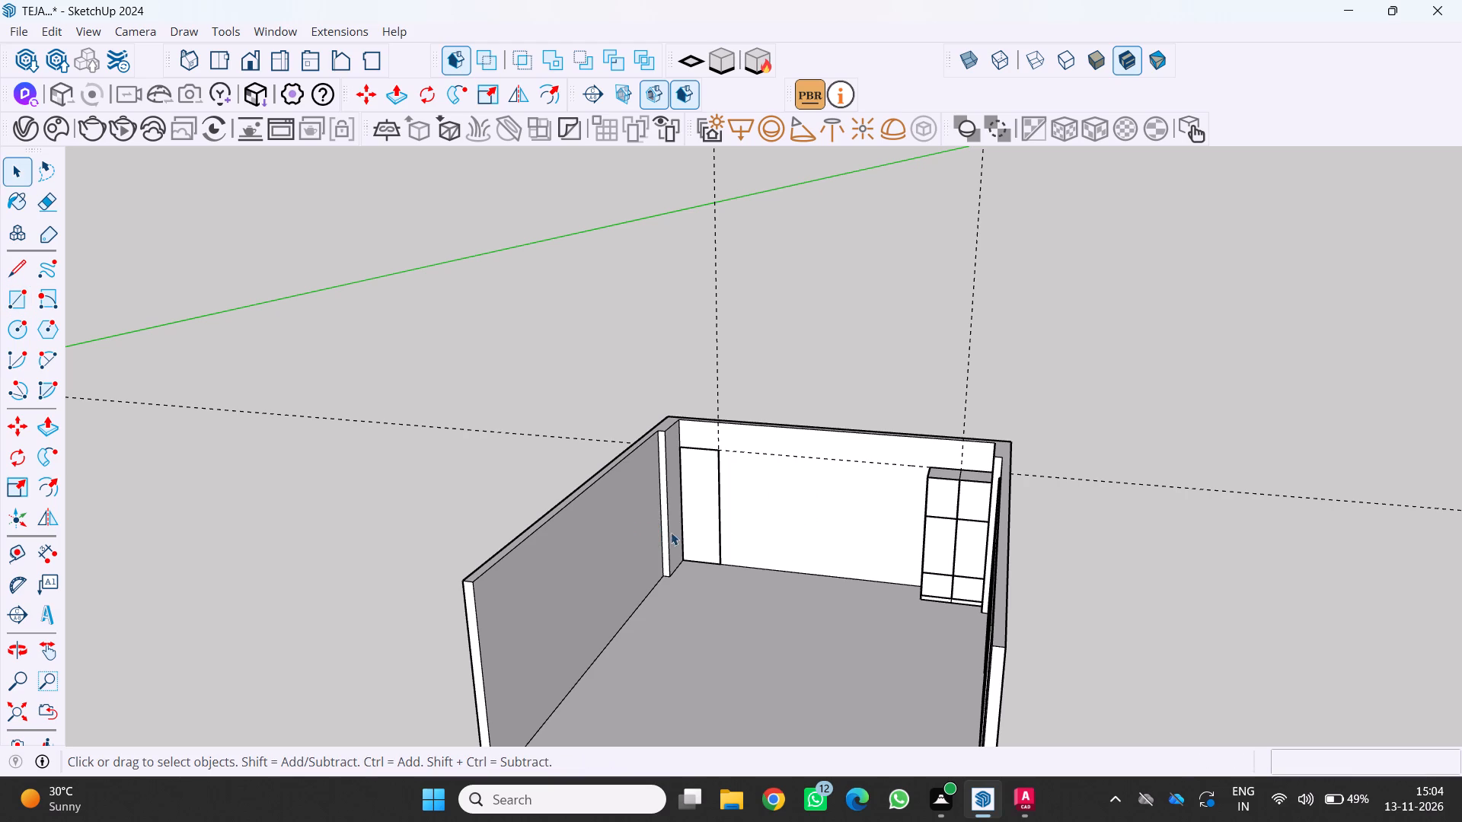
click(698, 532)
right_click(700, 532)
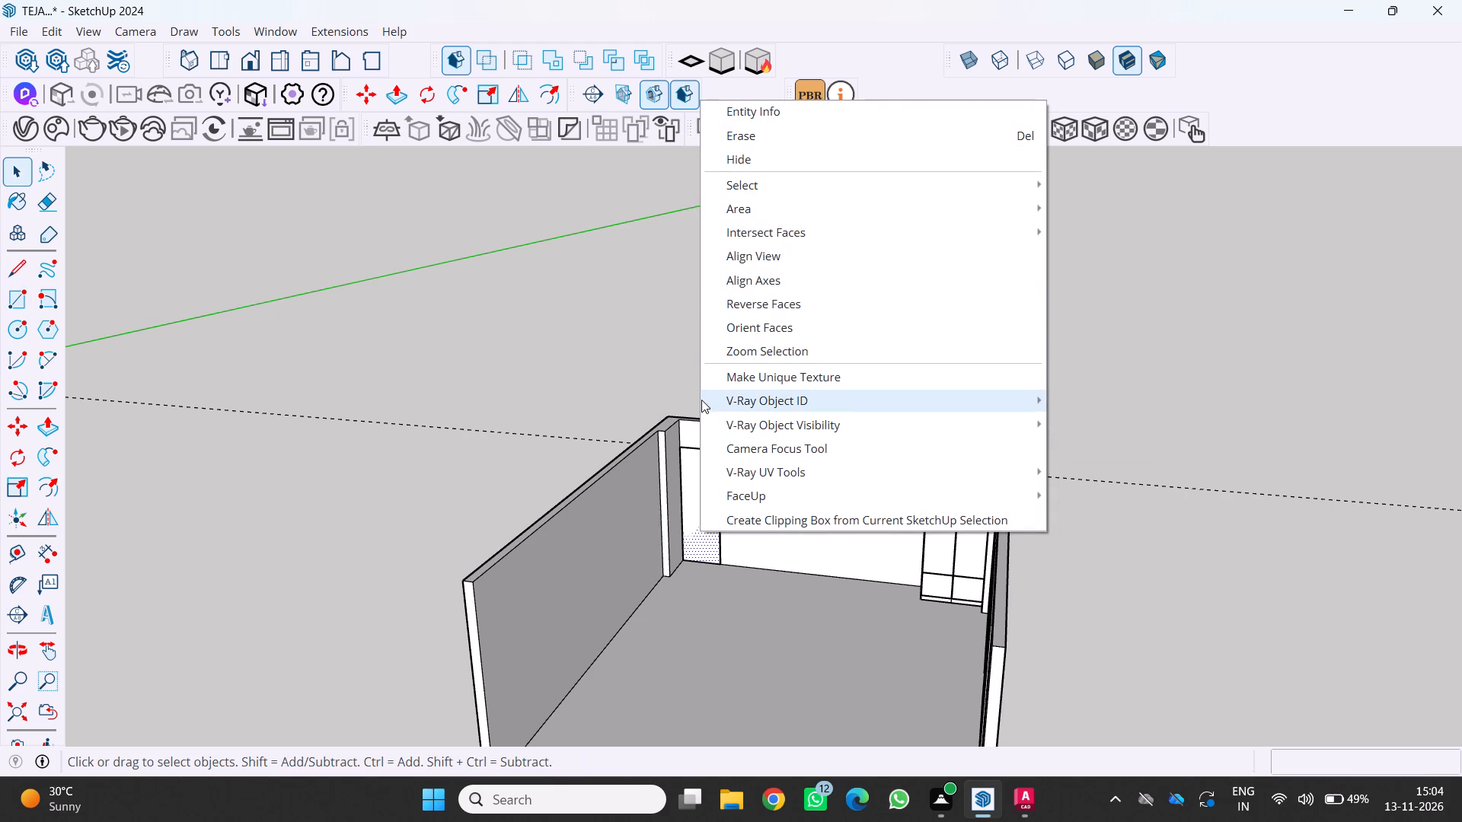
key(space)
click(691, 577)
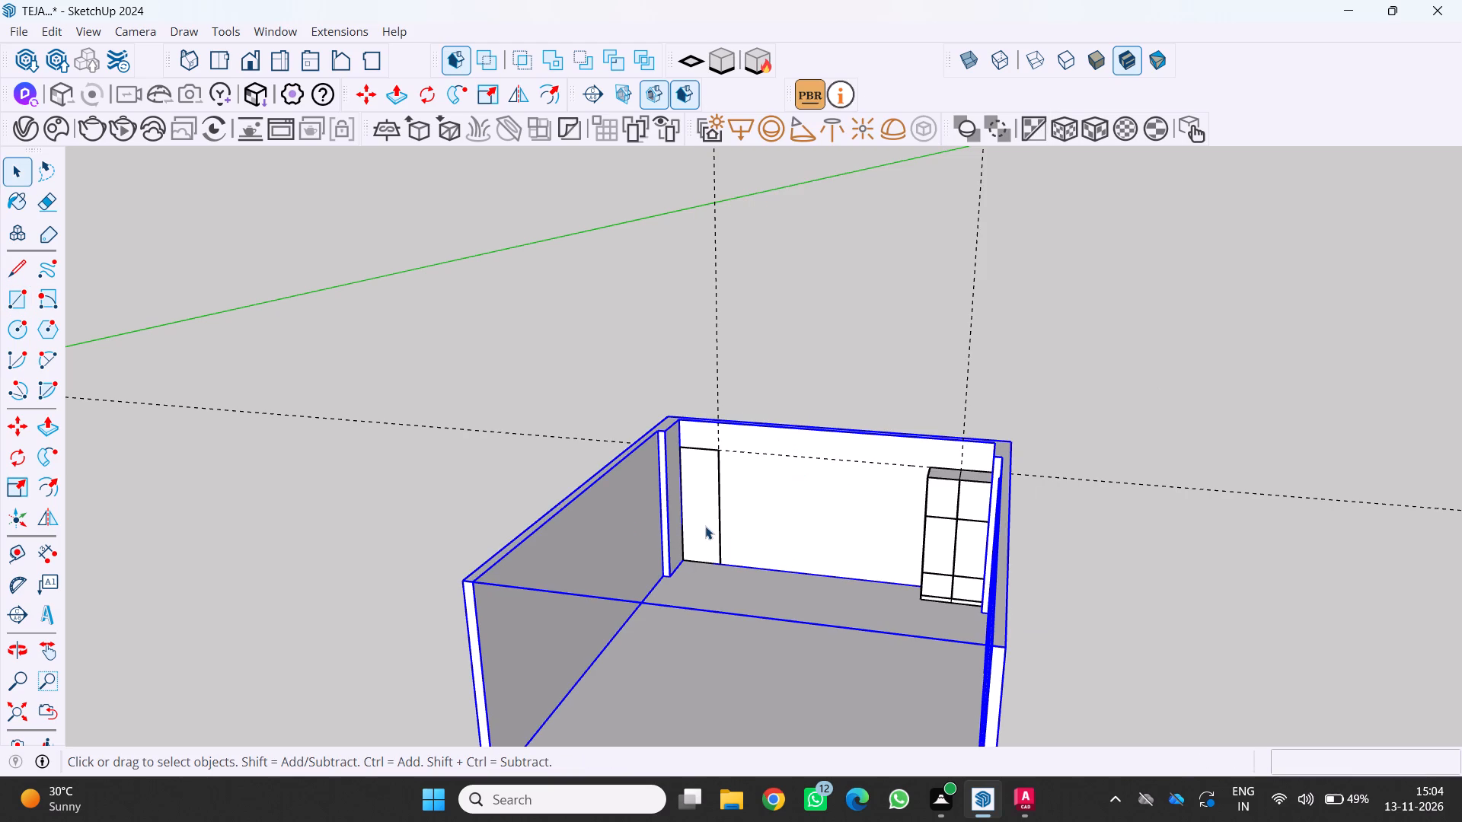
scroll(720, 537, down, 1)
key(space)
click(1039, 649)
Select the new wall rectangle's face together with its edges and make them a group.
scroll(843, 600, up, 1)
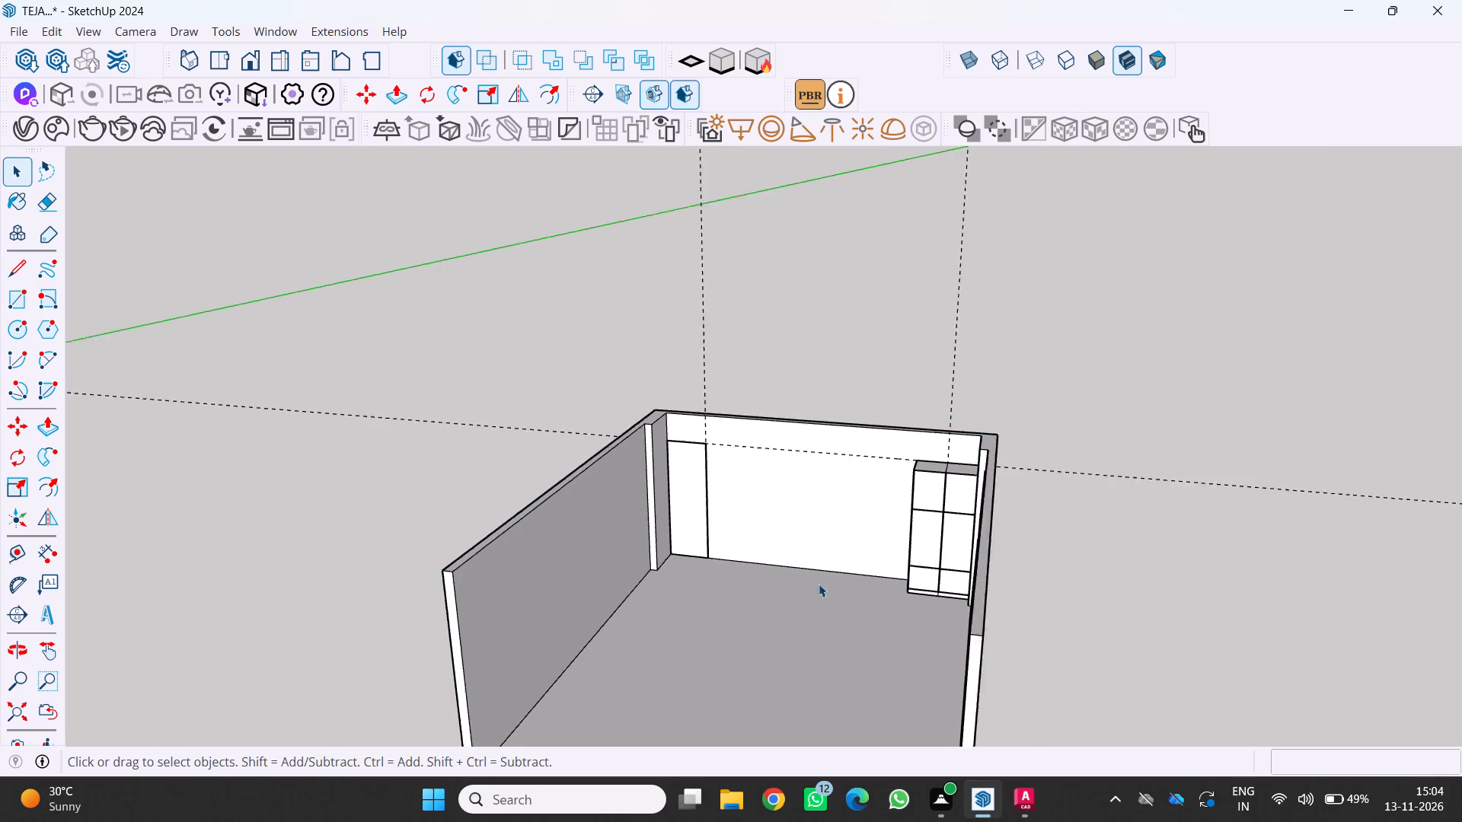
scroll(819, 584, up, 2)
click(650, 482)
click(649, 482)
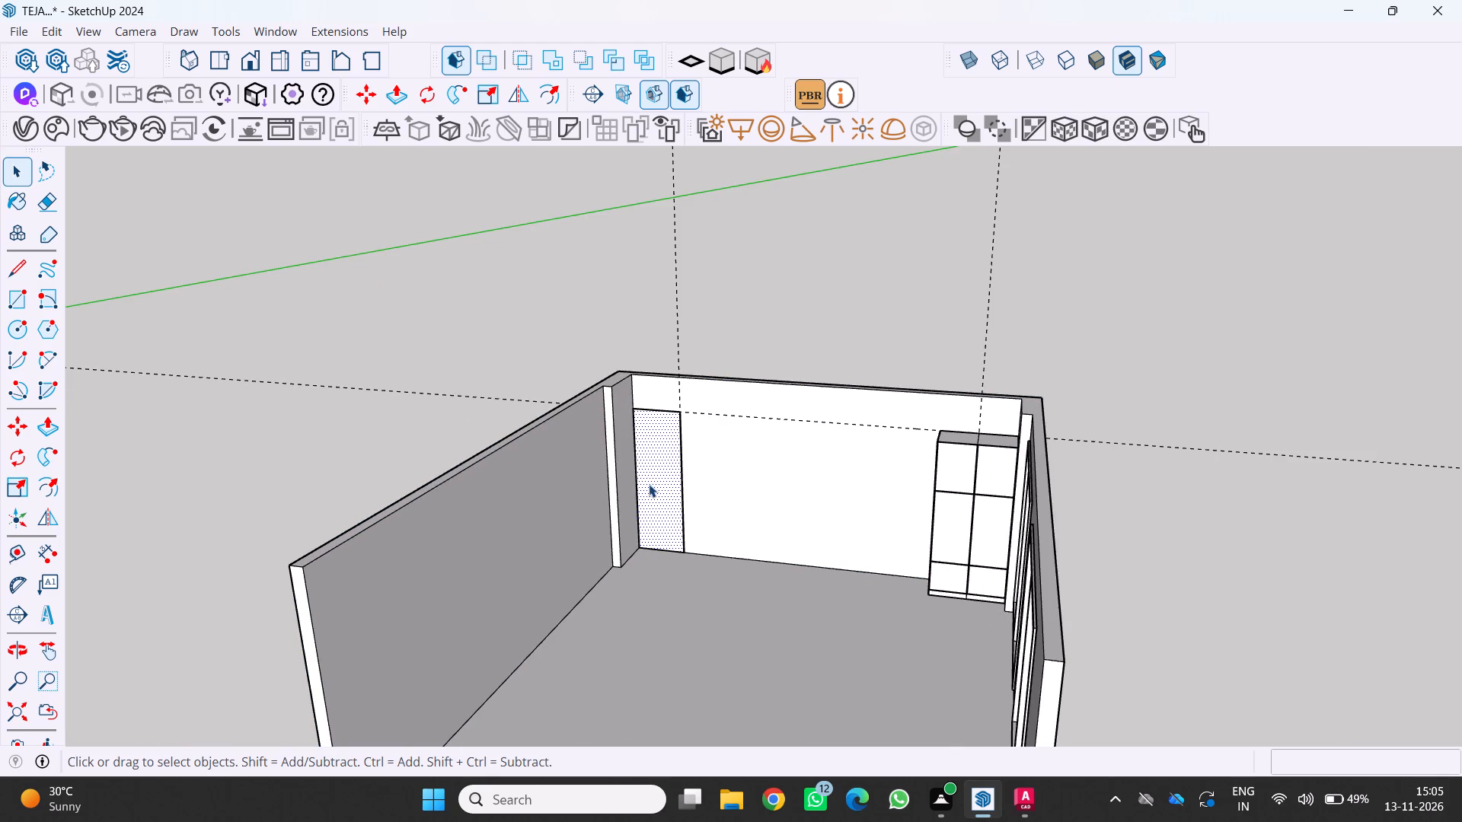
right_click(649, 484)
triple_click(662, 526)
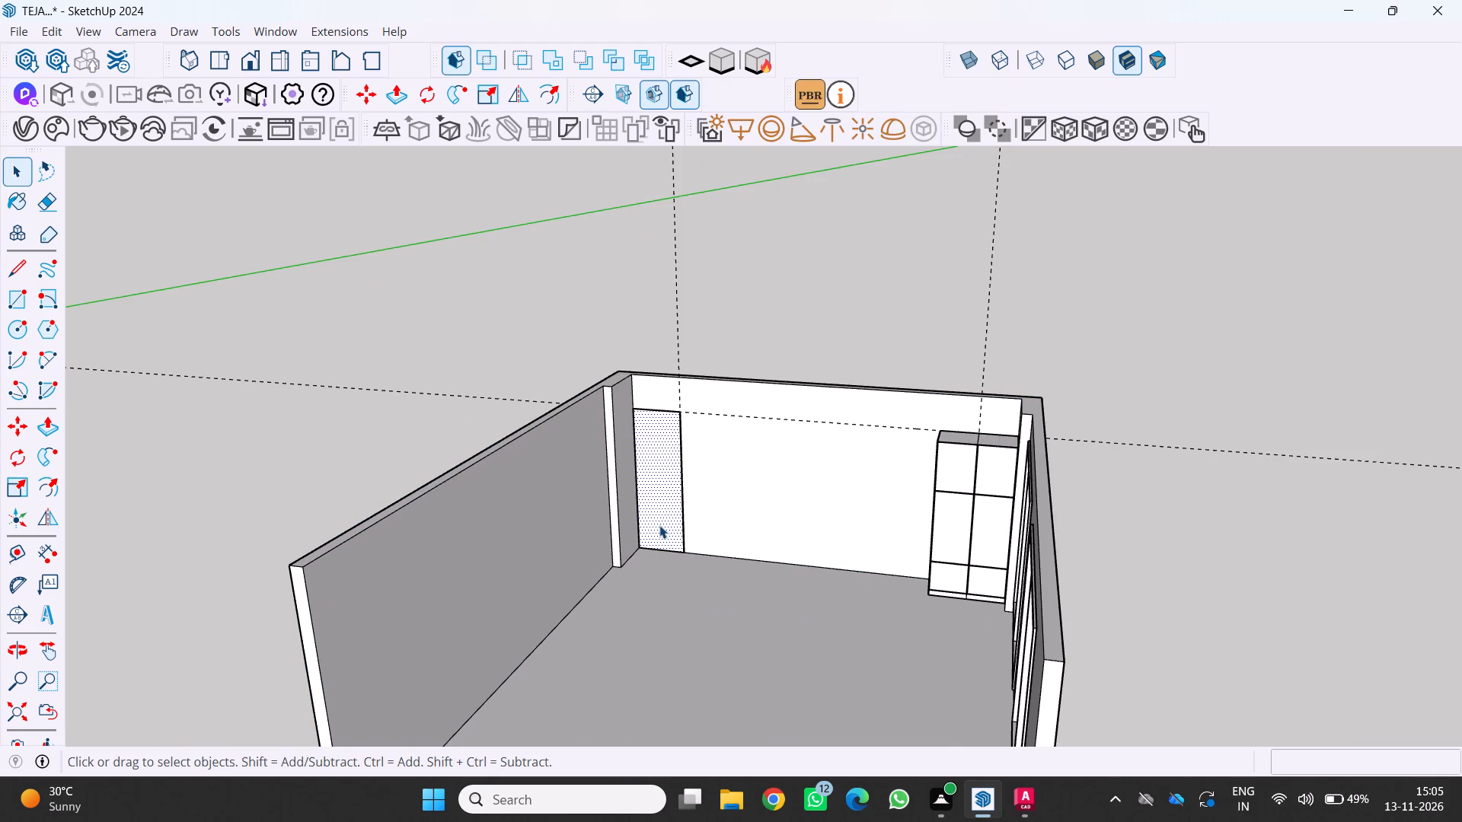
right_click(659, 525)
click(700, 258)
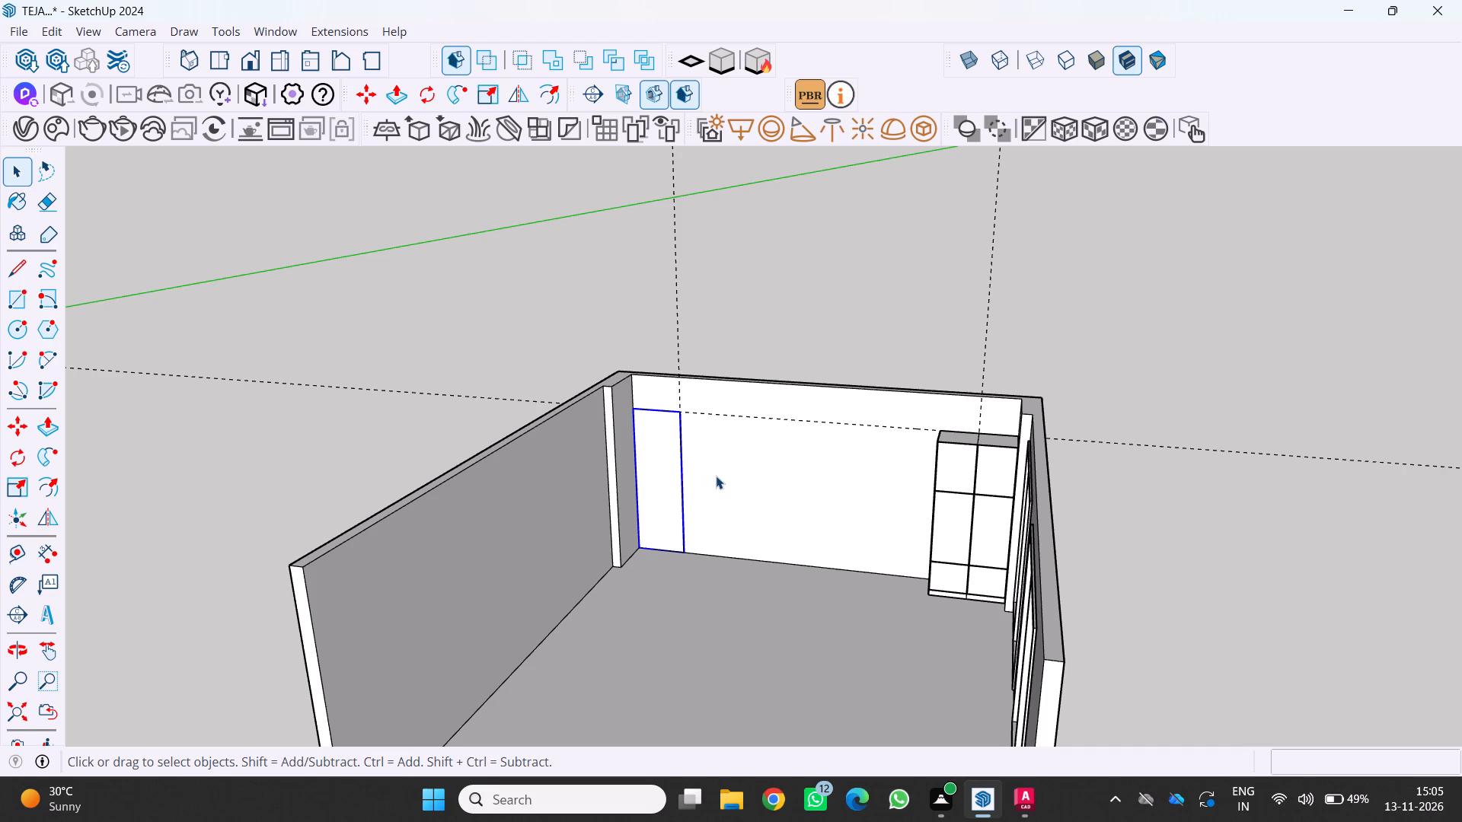
Examine the room from several angles, comparing the new wall rectangle's position with the cabinet units at the opposite end.
scroll(731, 504, down, 2)
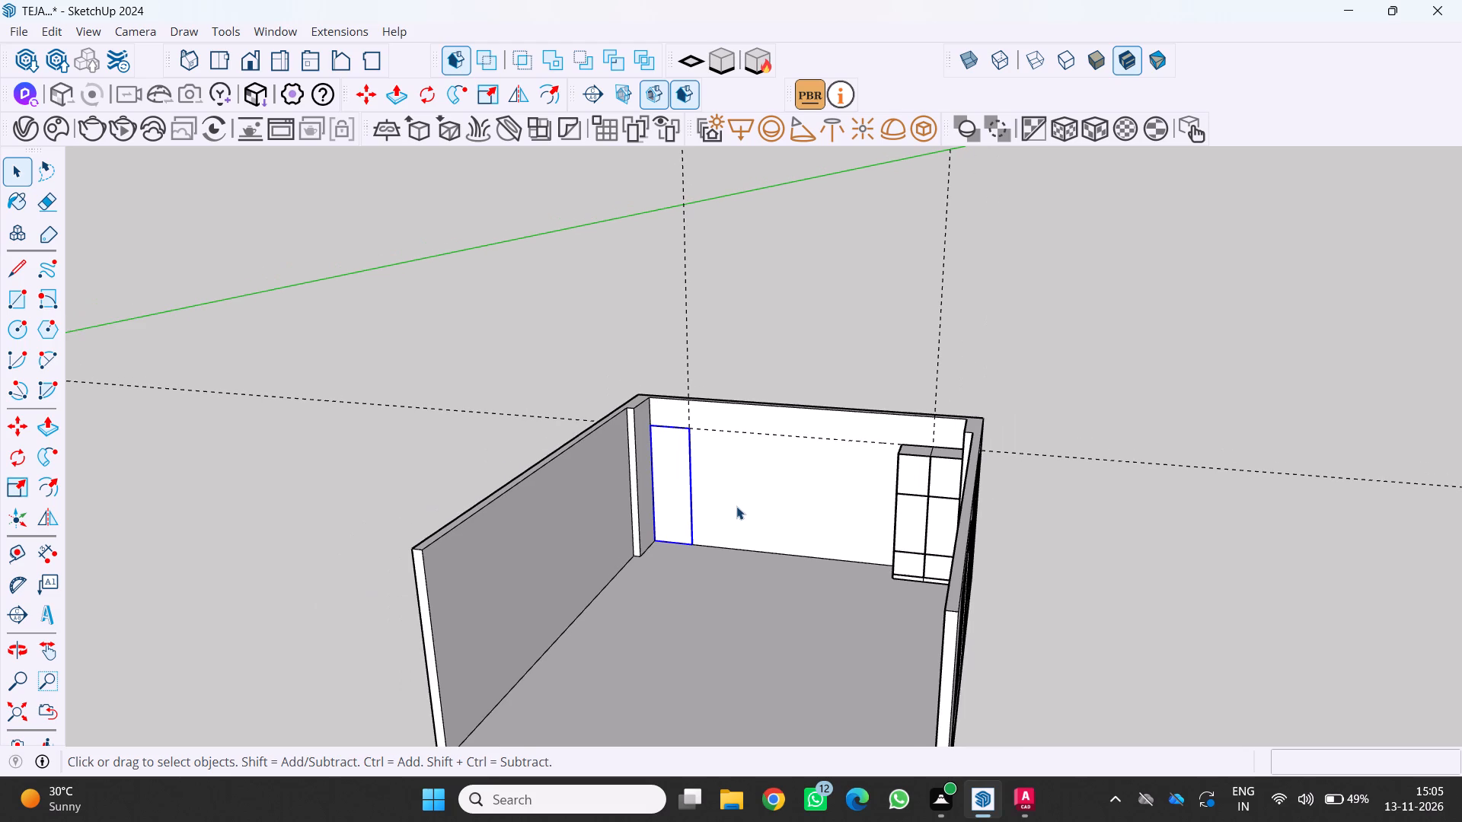
scroll(736, 506, down, 3)
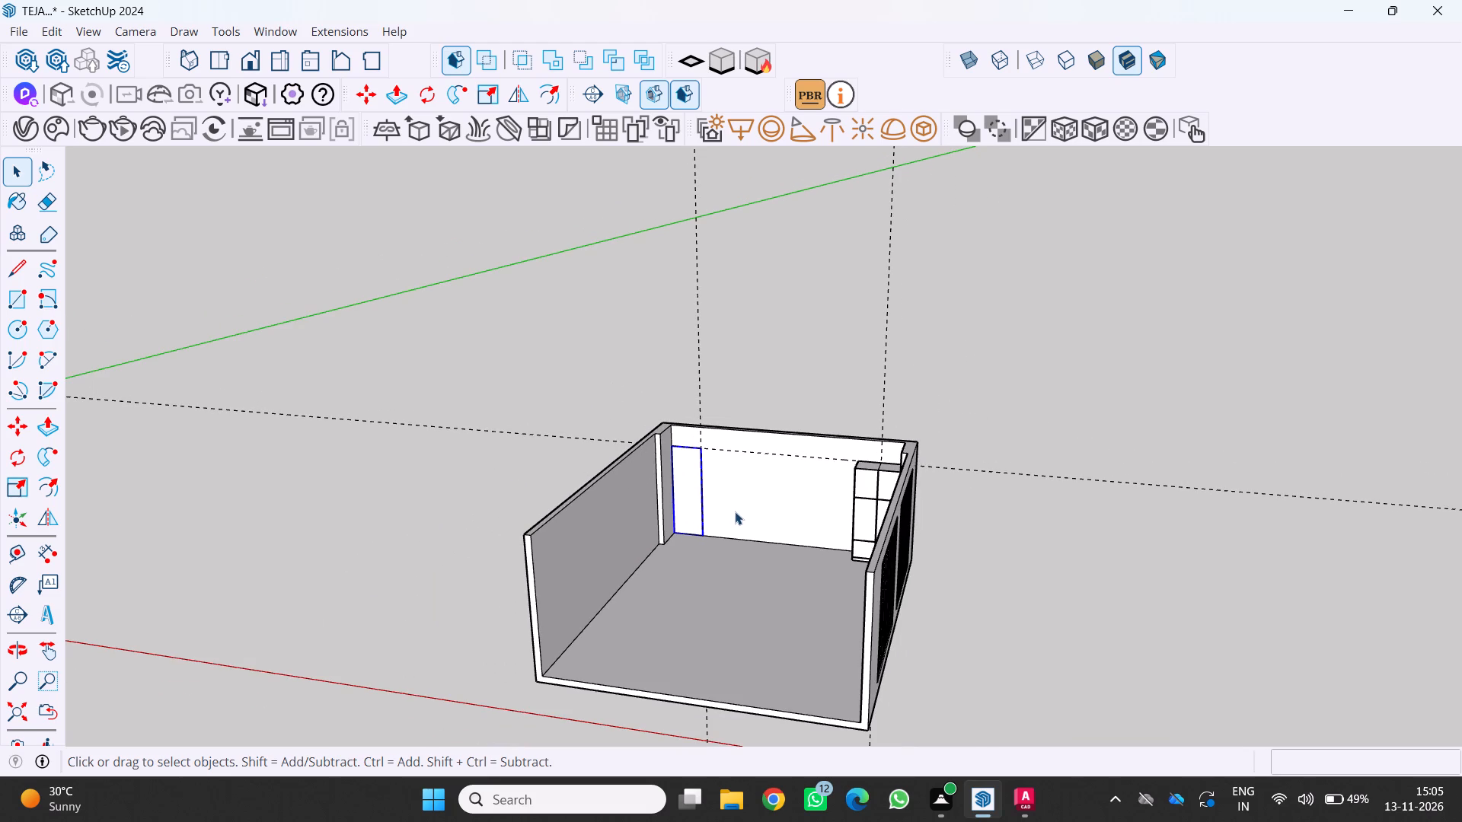
scroll(735, 511, down, 2)
middle_drag(733, 512, 924, 460)
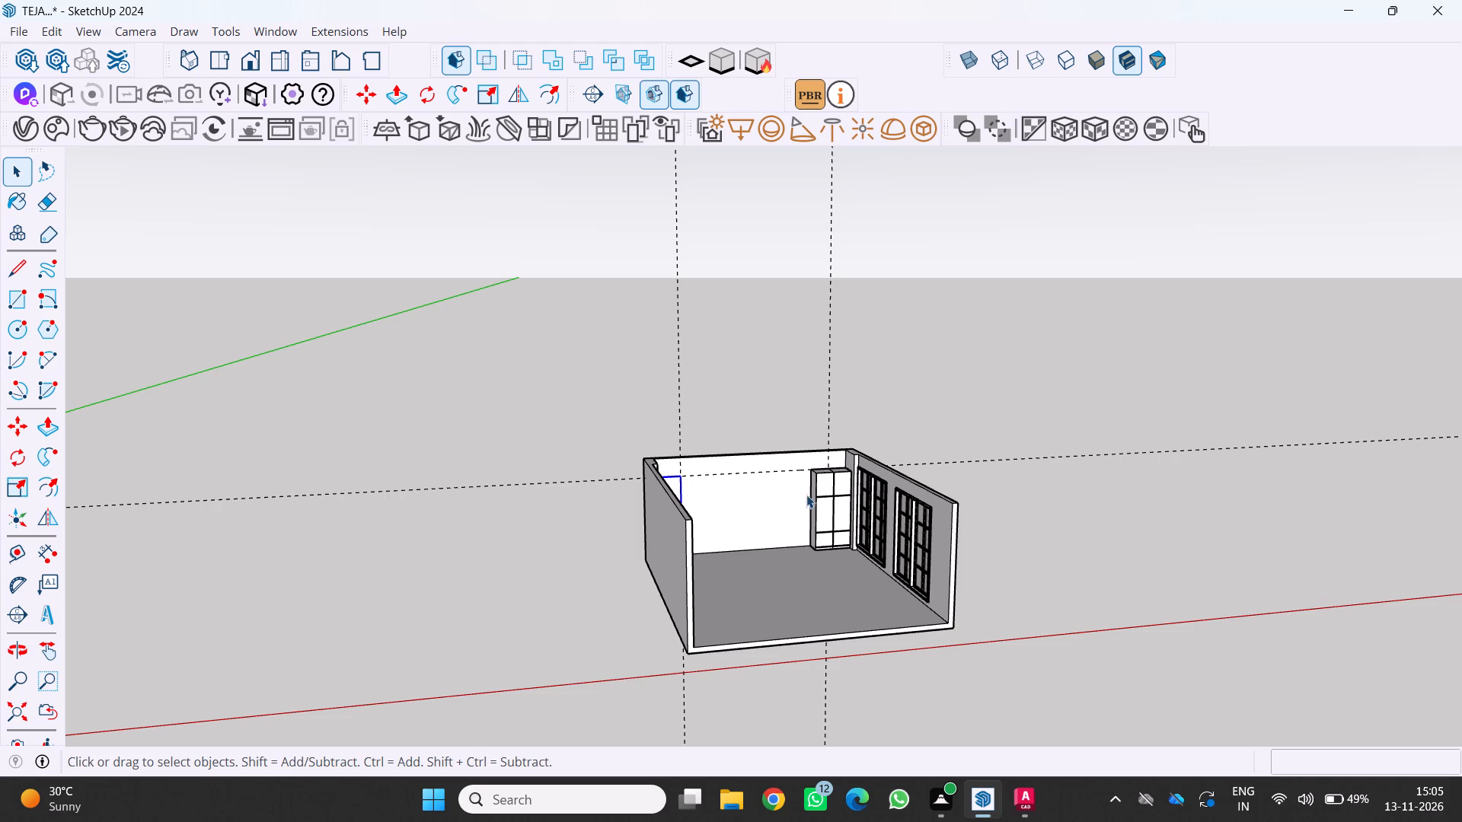
scroll(807, 610, down, 2)
middle_drag(786, 610, 509, 583)
scroll(612, 463, up, 2)
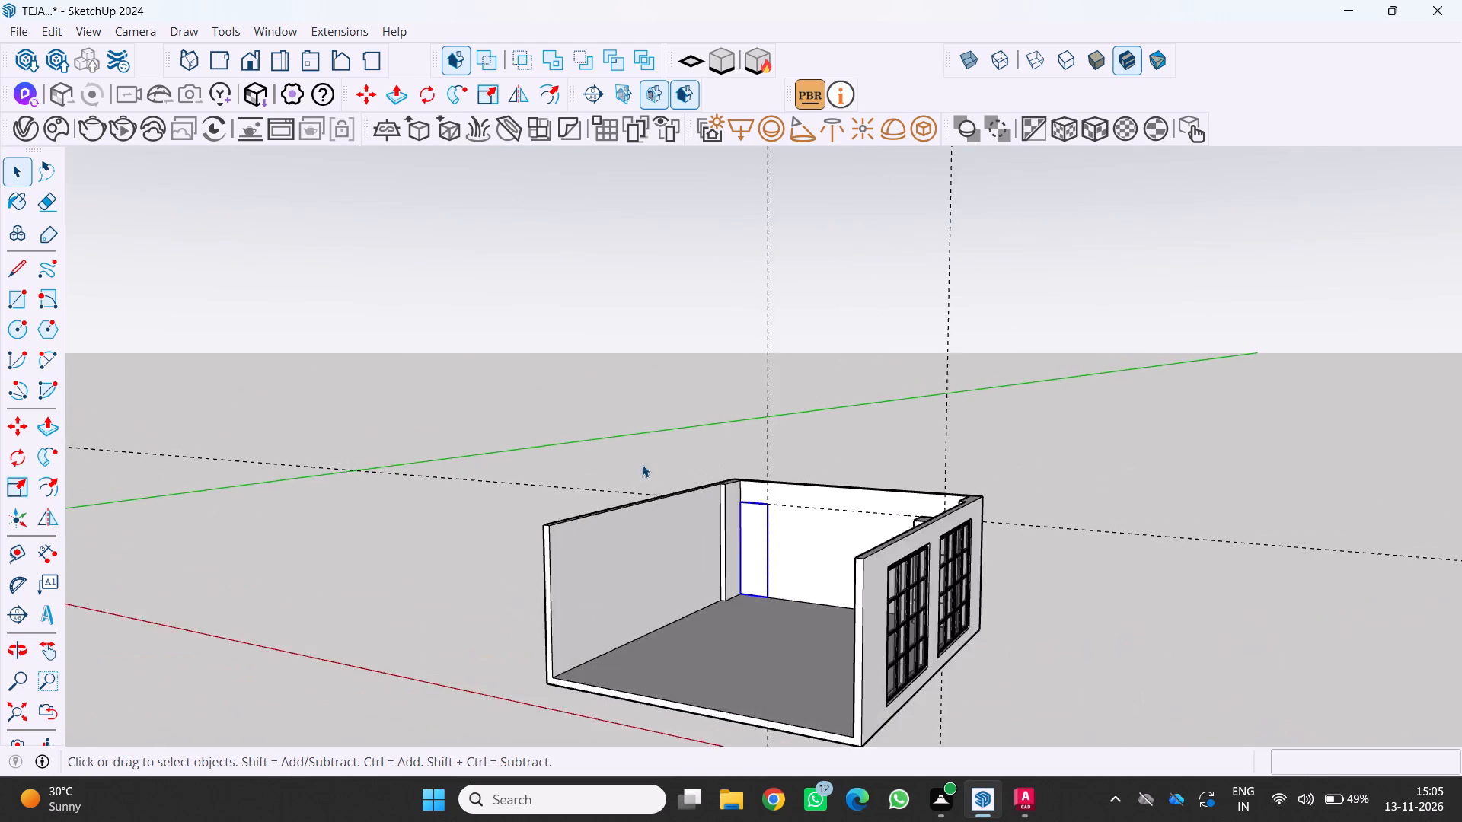
scroll(642, 464, up, 8)
middle_drag(829, 562, 928, 569)
scroll(507, 601, down, 2)
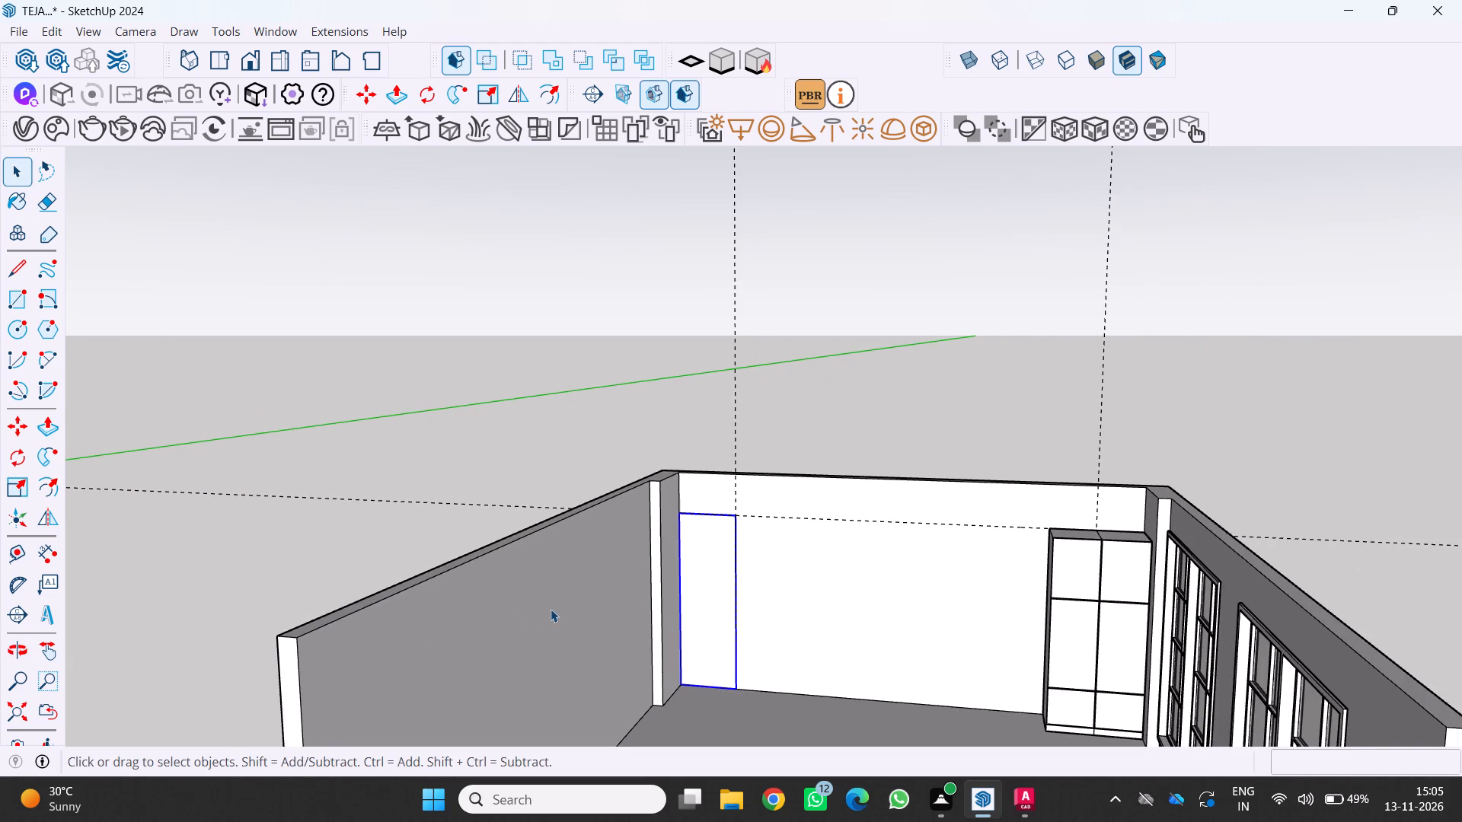
scroll(551, 609, down, 1)
middle_drag(550, 609, 400, 632)
scroll(688, 566, up, 4)
middle_drag(691, 566, 966, 559)
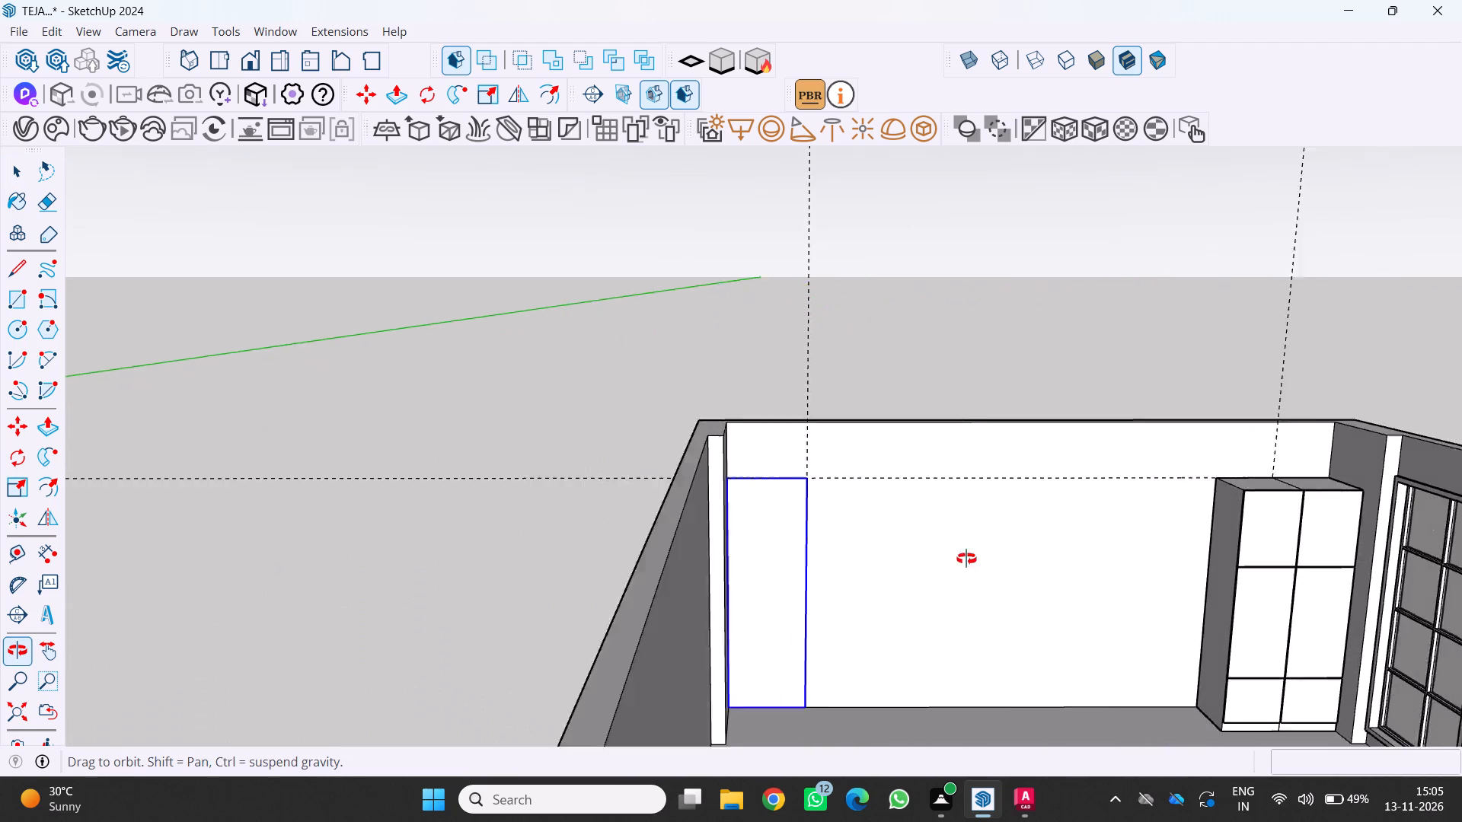
middle_drag(966, 559, 978, 553)
scroll(771, 586, down, 2)
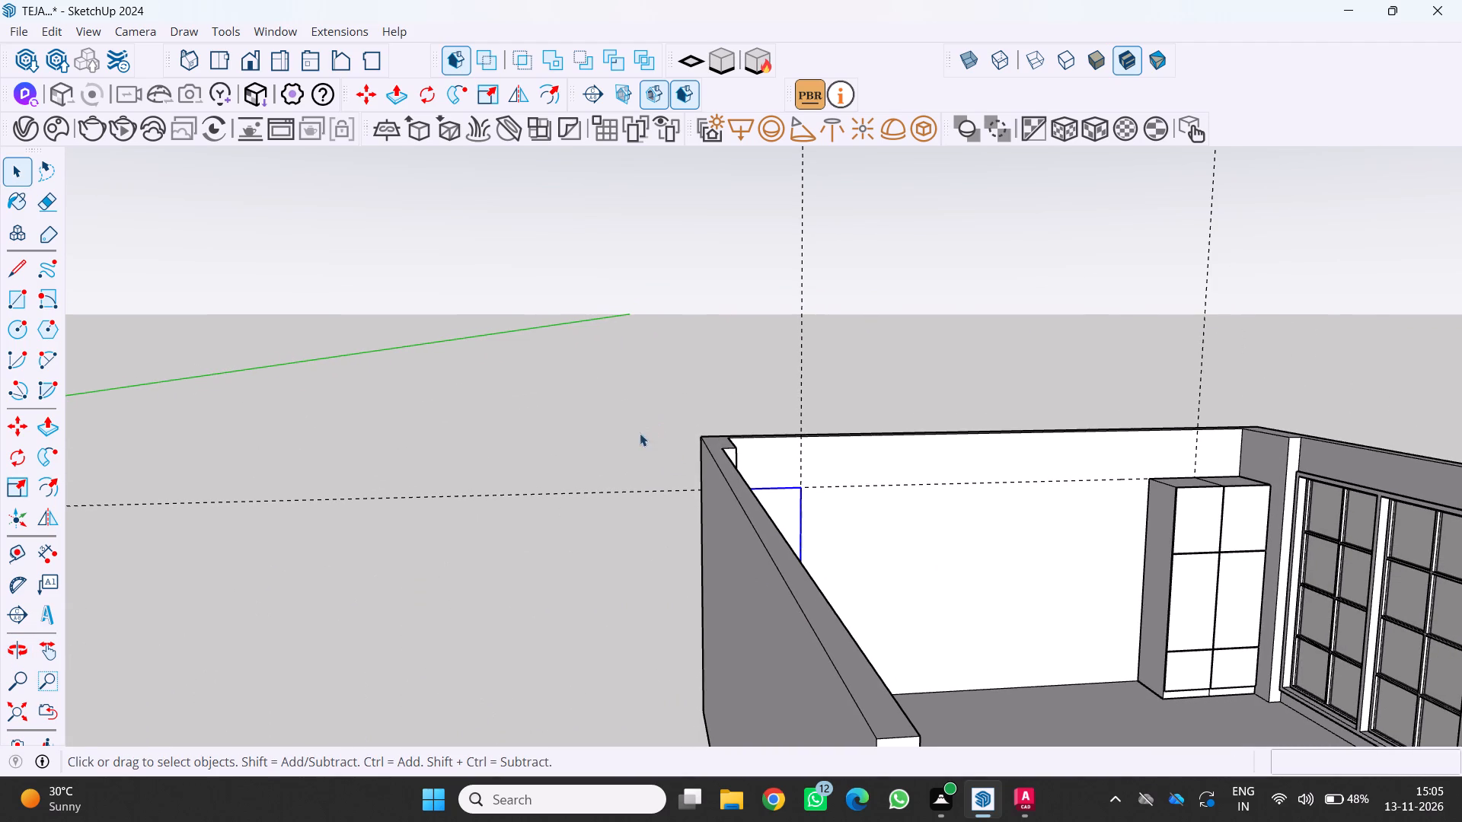
key(F6)
middle_drag(627, 482, 554, 524)
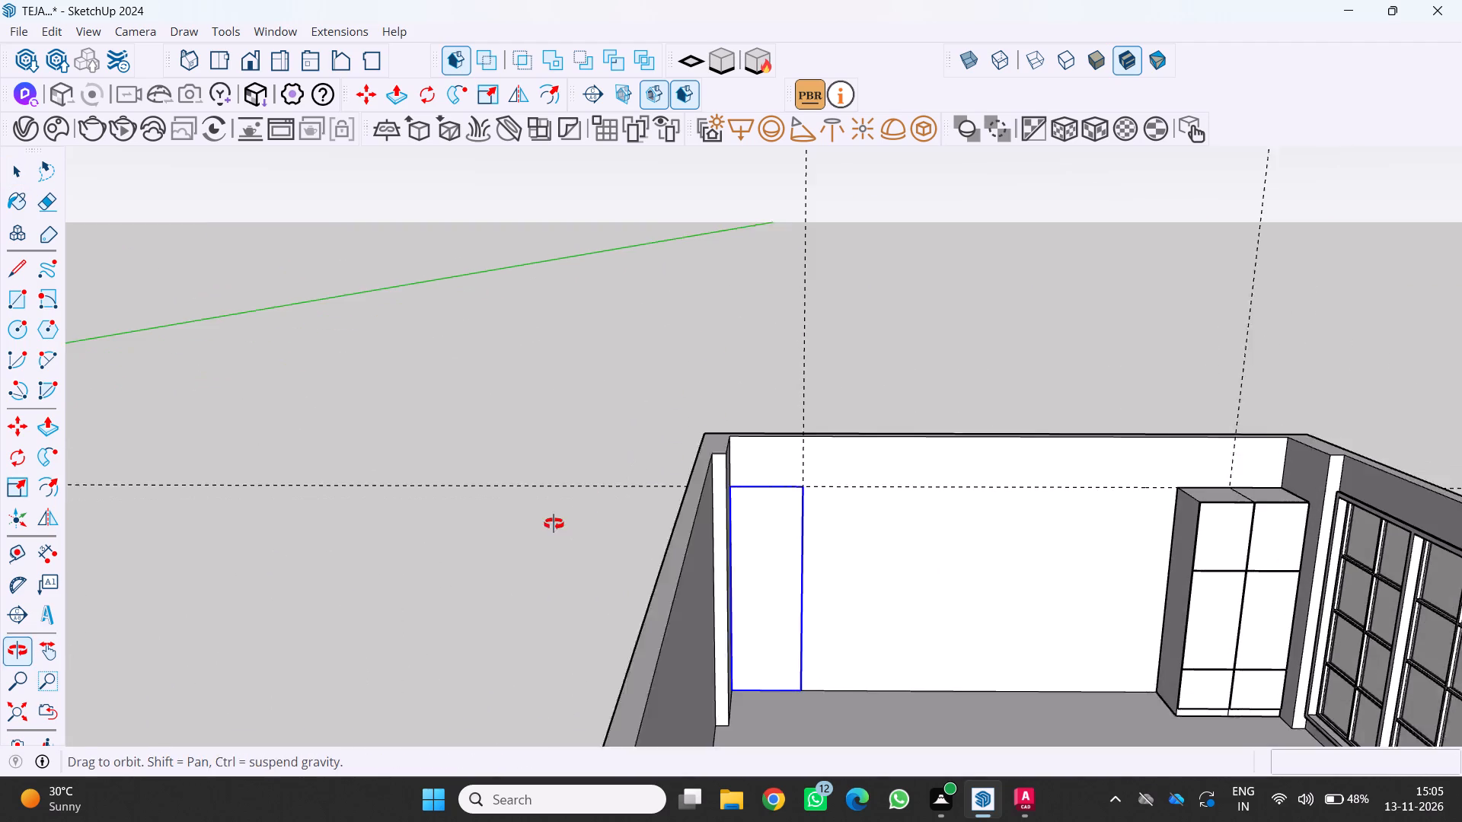
middle_drag(554, 524, 548, 524)
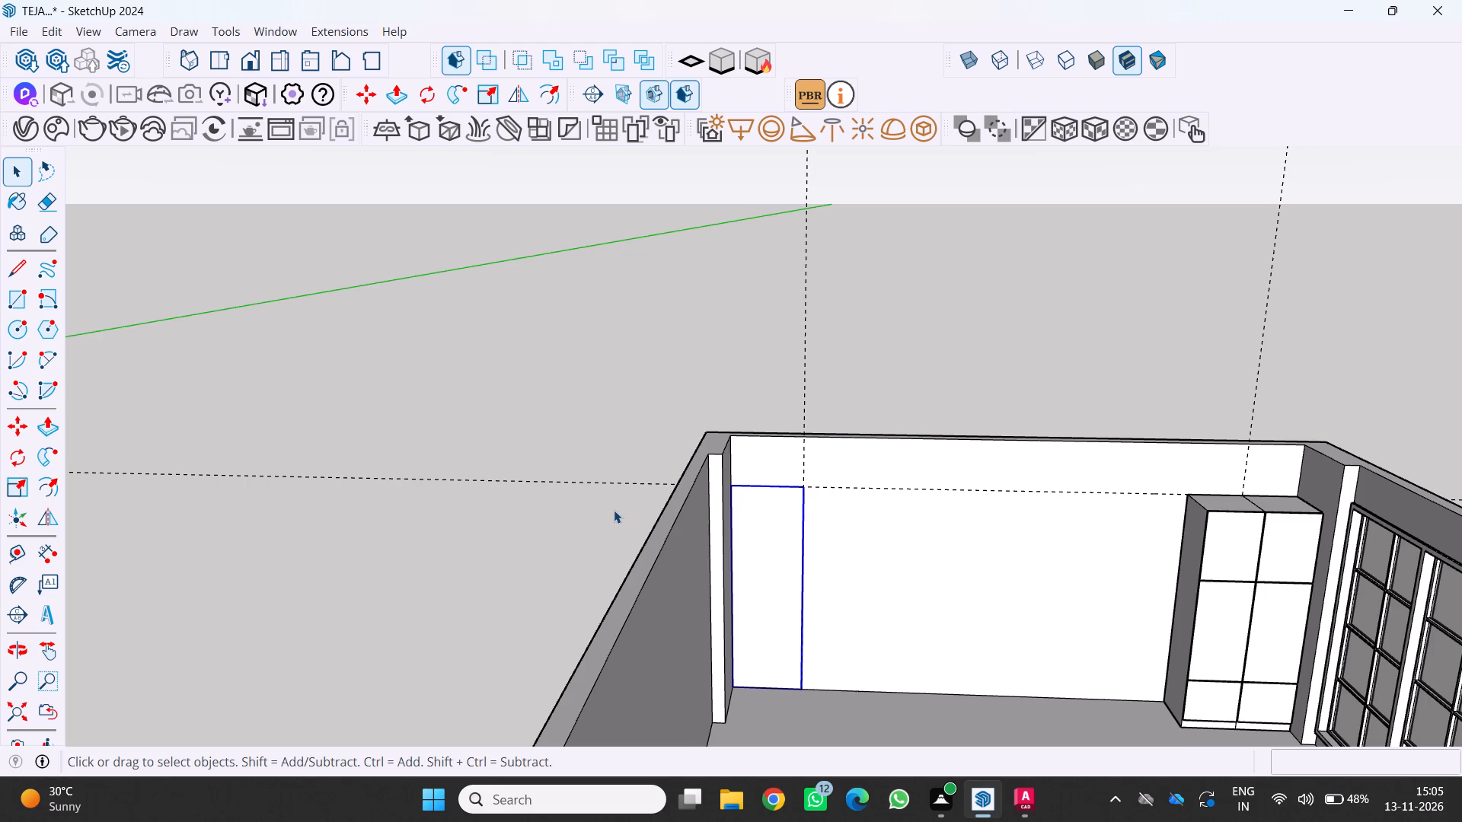
Open the new wall rectangle's group for editing and push/pull its face 60 cm out into the room.
scroll(716, 536, up, 3)
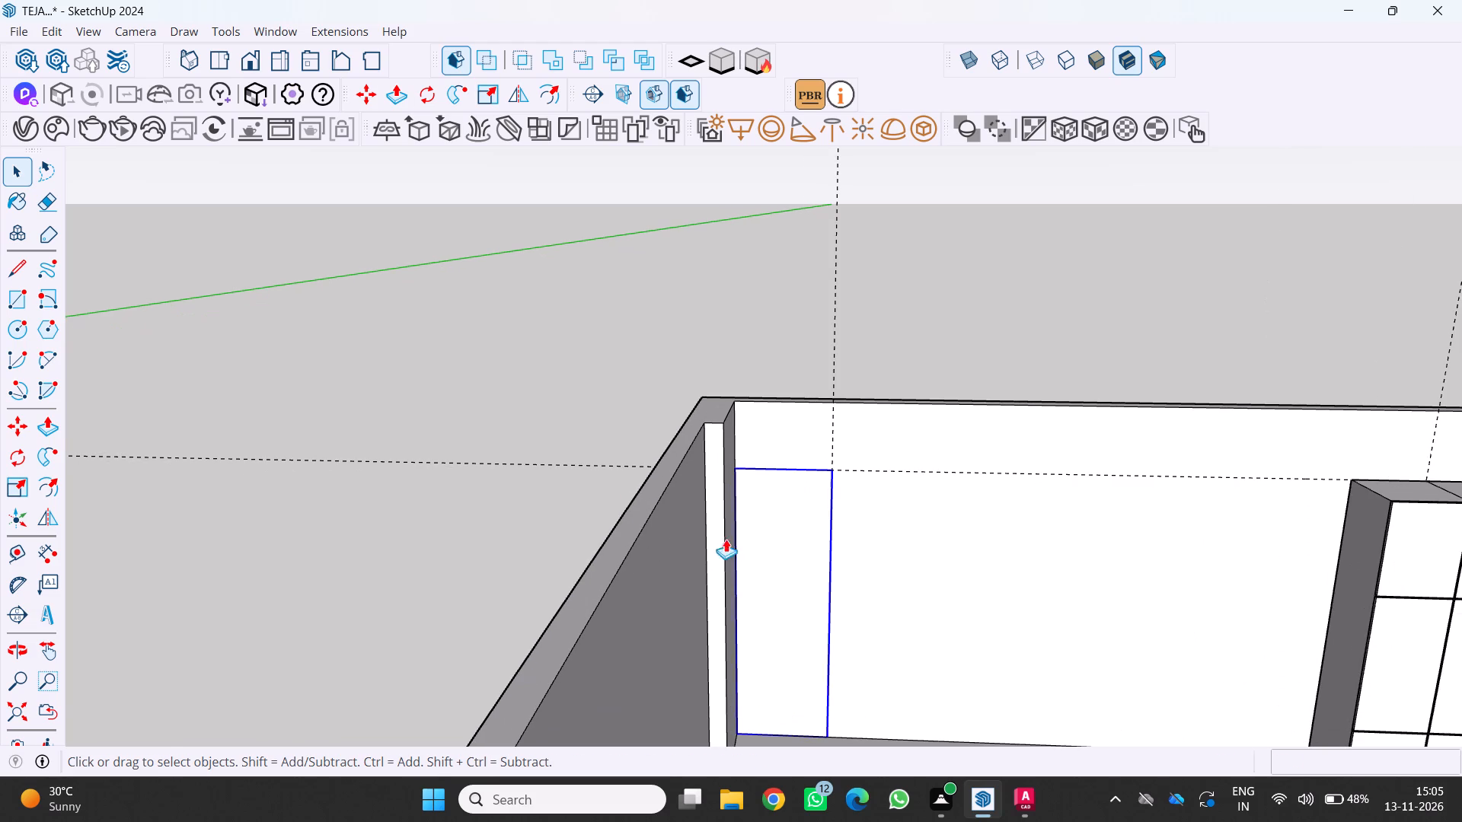
key(p)
key(space)
click(786, 556)
click(785, 556)
click(783, 556)
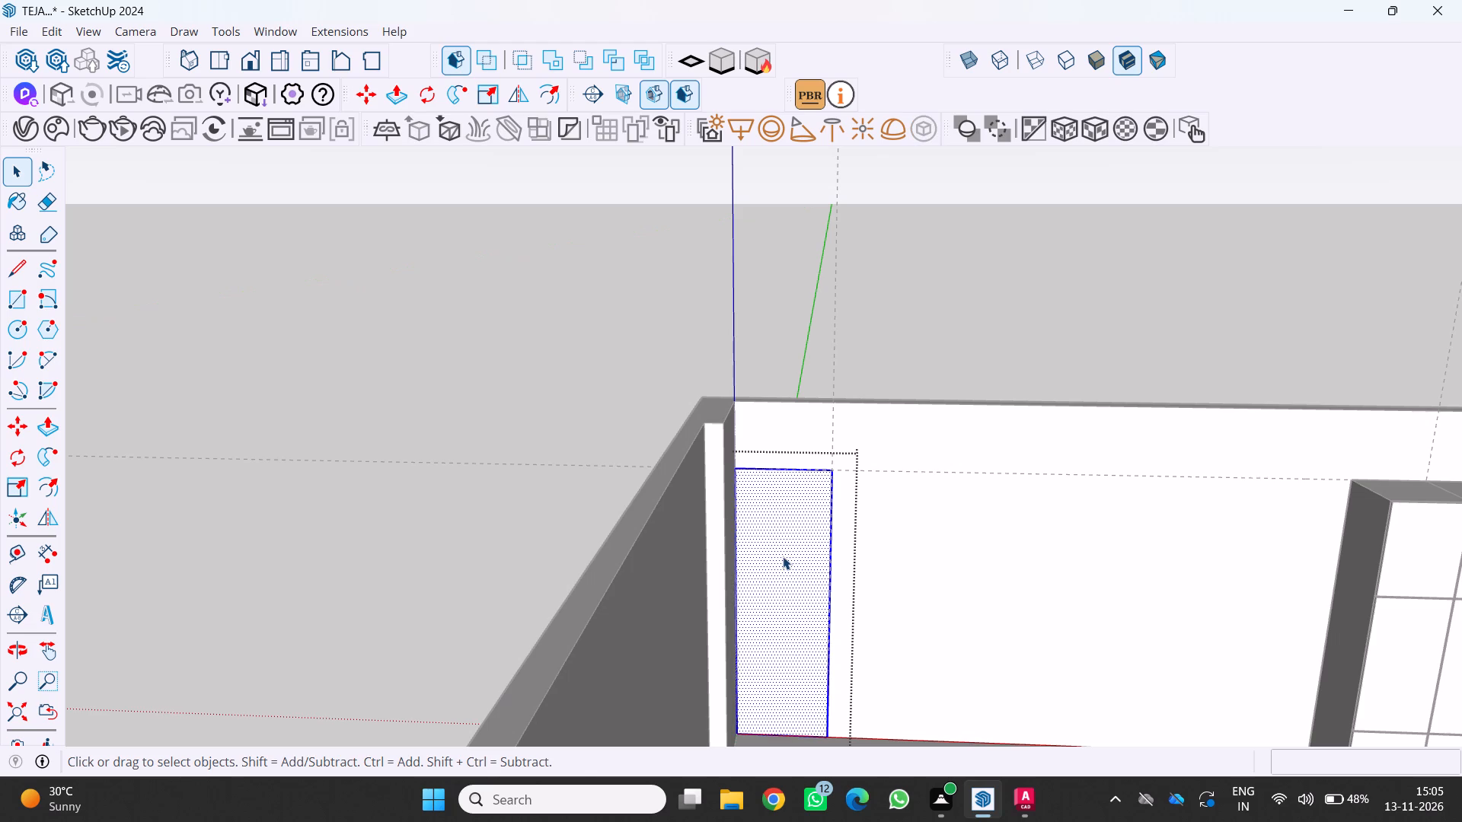
key(p)
click(774, 555)
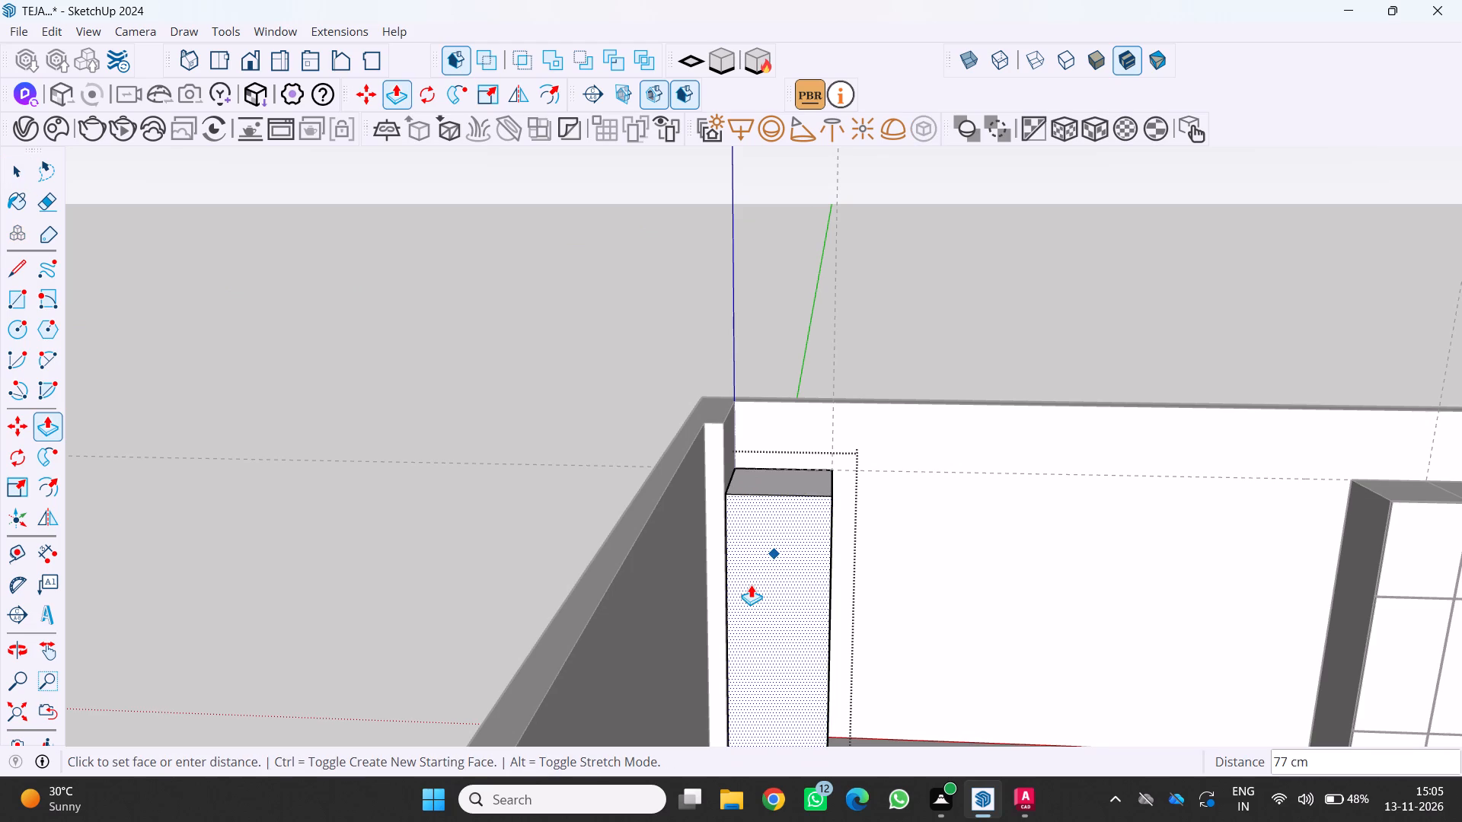
text(60)
key(Return)
Examine the extruded cabinet box from several angles, checking how it sits beside the pillar and along the back wall.
scroll(754, 597, down, 1)
middle_drag(753, 609, 518, 660)
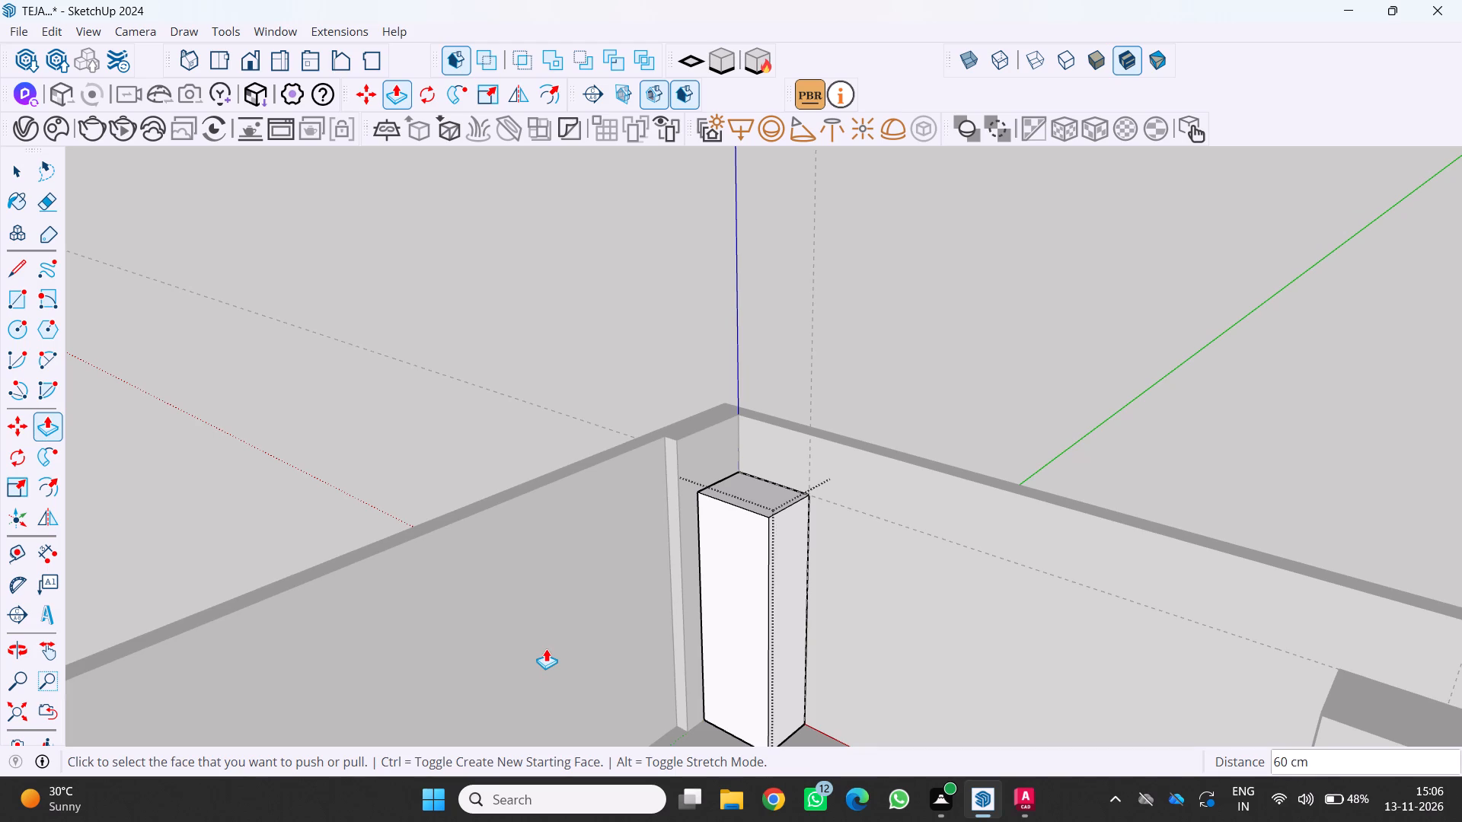
scroll(546, 652, down, 2)
middle_drag(541, 667, 468, 637)
scroll(582, 611, up, 4)
middle_drag(678, 644, 718, 630)
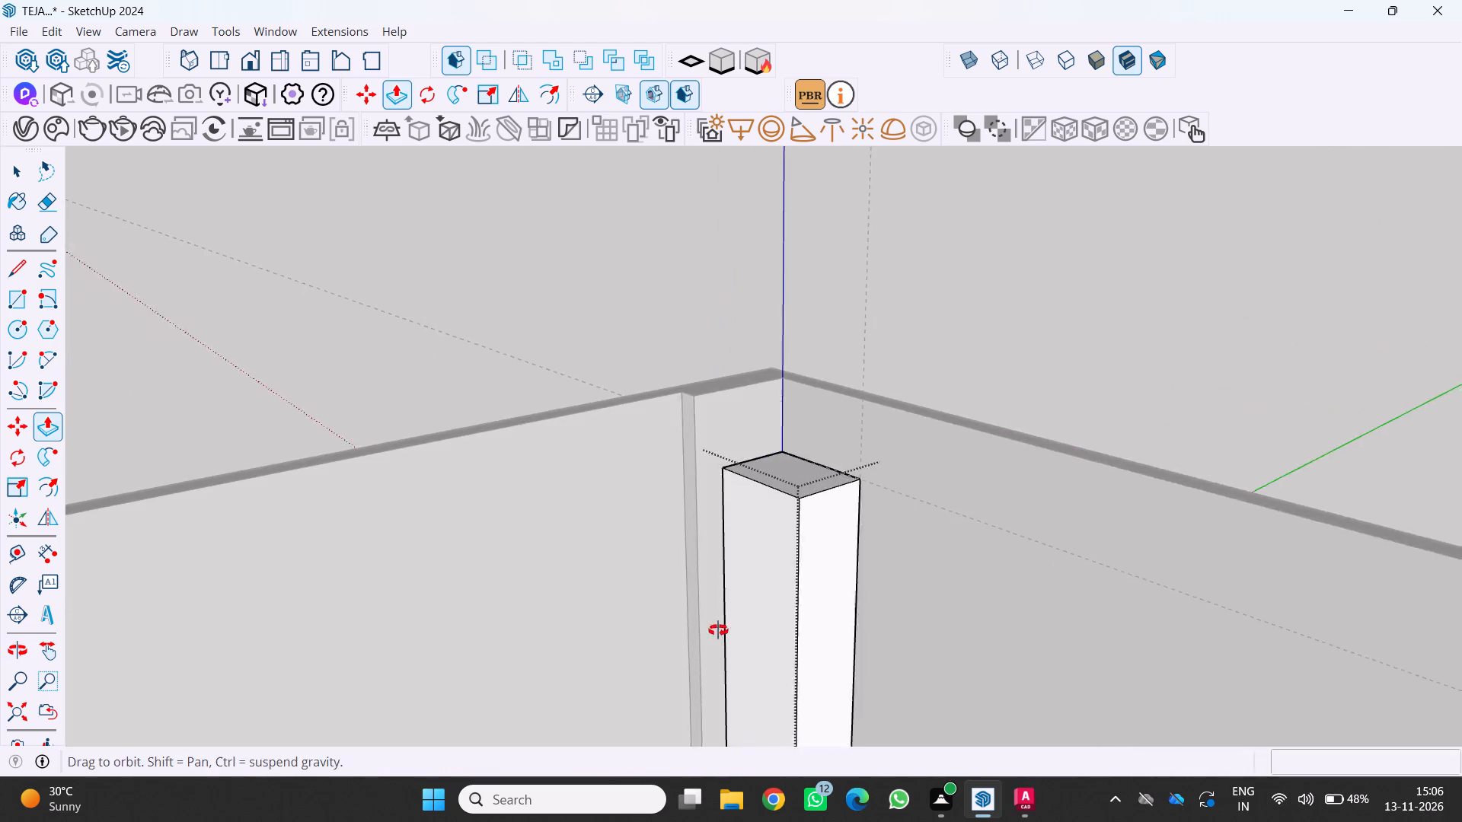
middle_drag(718, 630, 786, 593)
scroll(806, 555, down, 5)
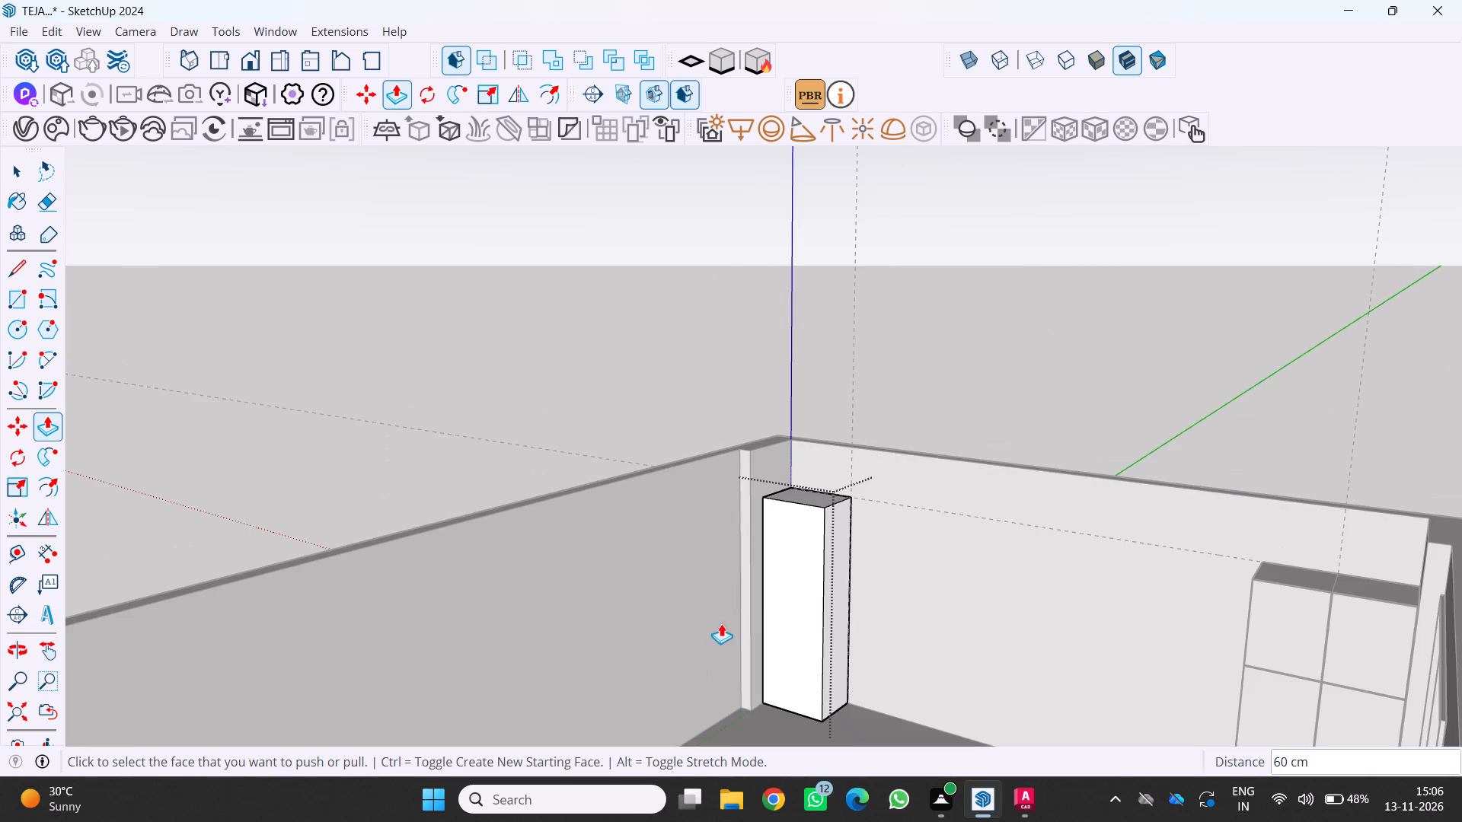
middle_drag(712, 645, 621, 673)
scroll(659, 652, down, 2)
middle_drag(659, 652, 809, 605)
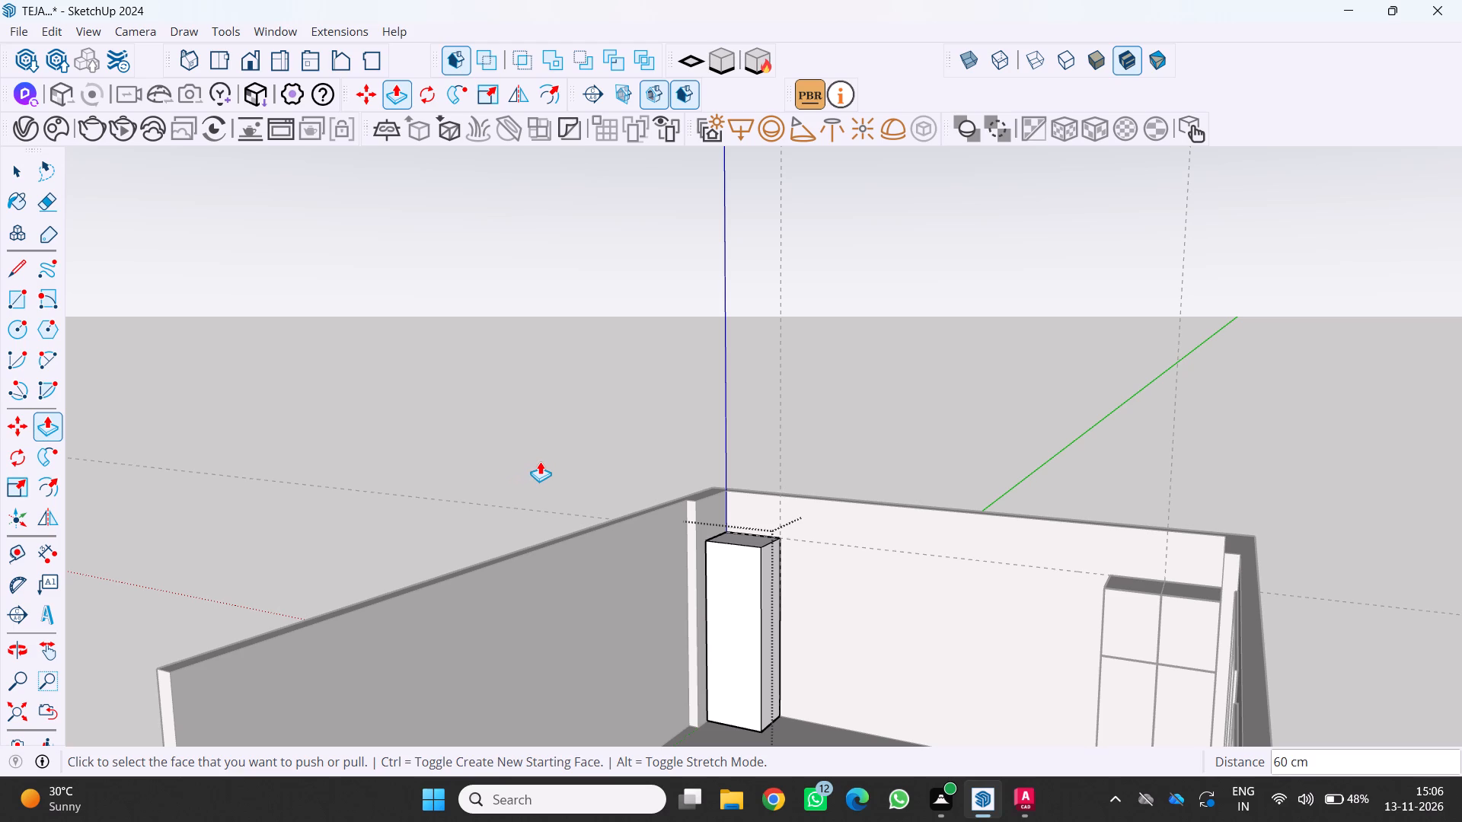
middle_drag(541, 462, 521, 484)
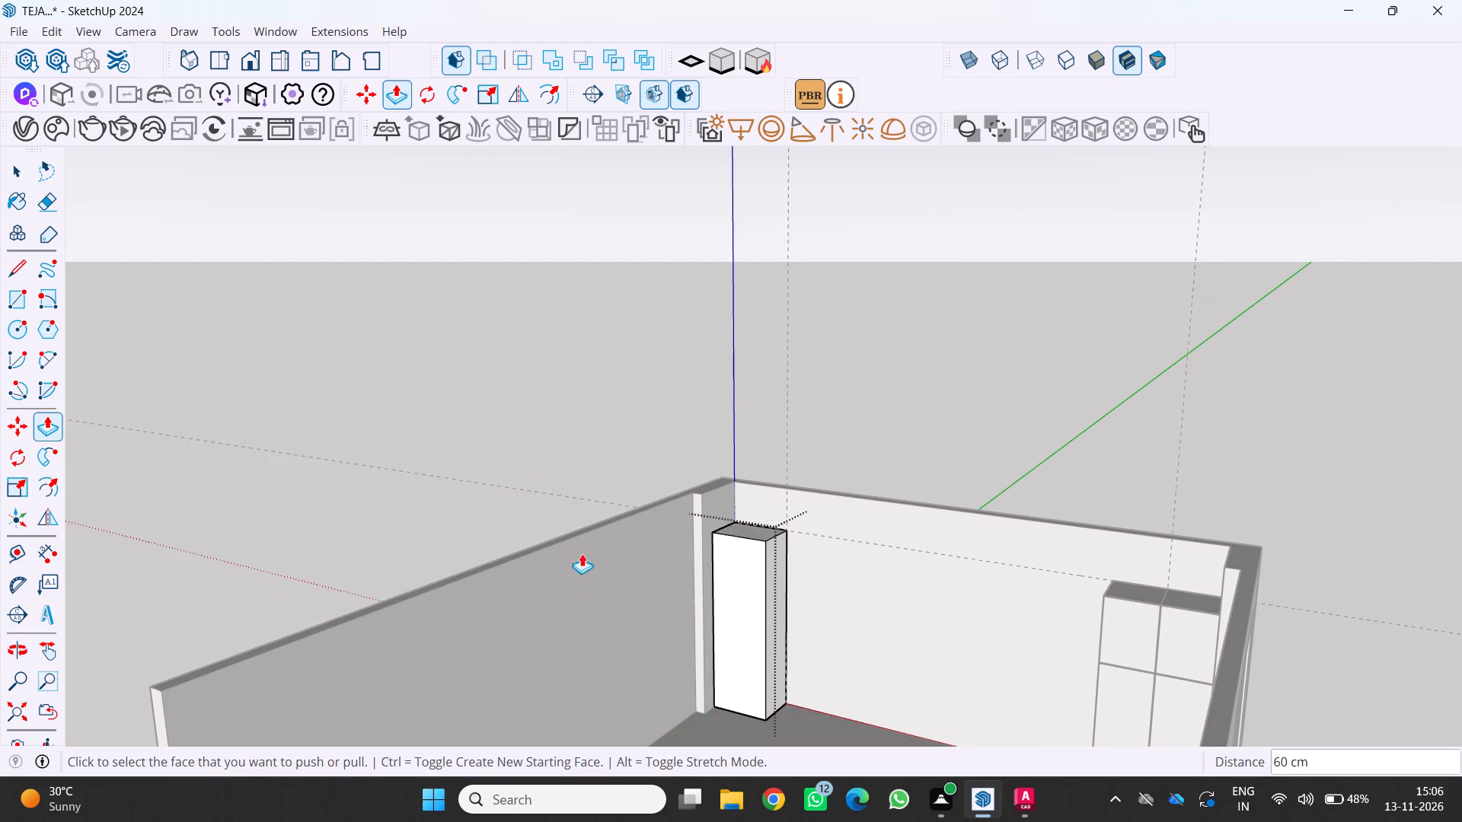
middle_drag(608, 575, 690, 575)
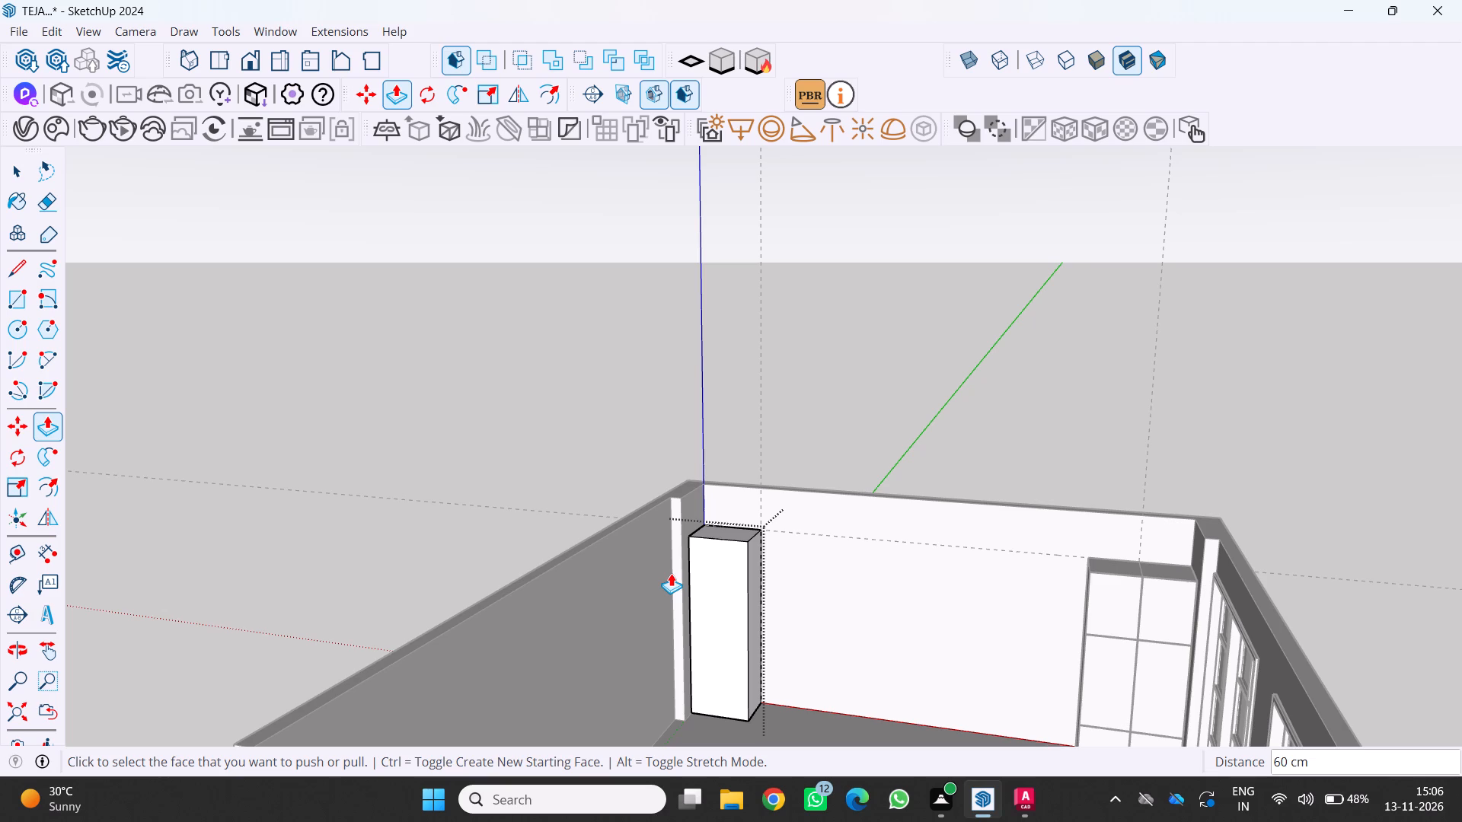
Offset the outline of the new cabinet box's front face 3 cm inward.
scroll(669, 574, up, 5)
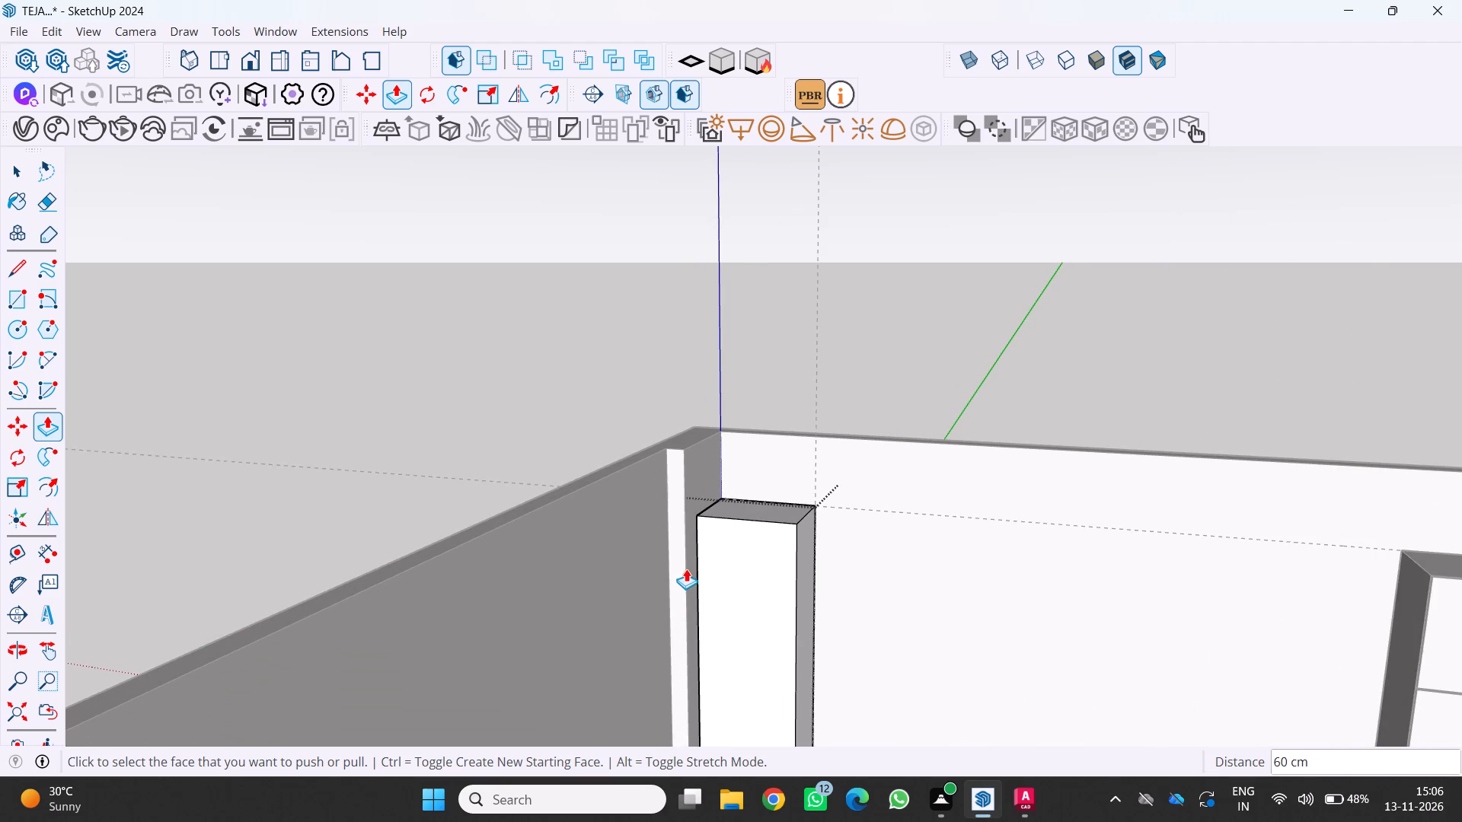
key(space)
key(f)
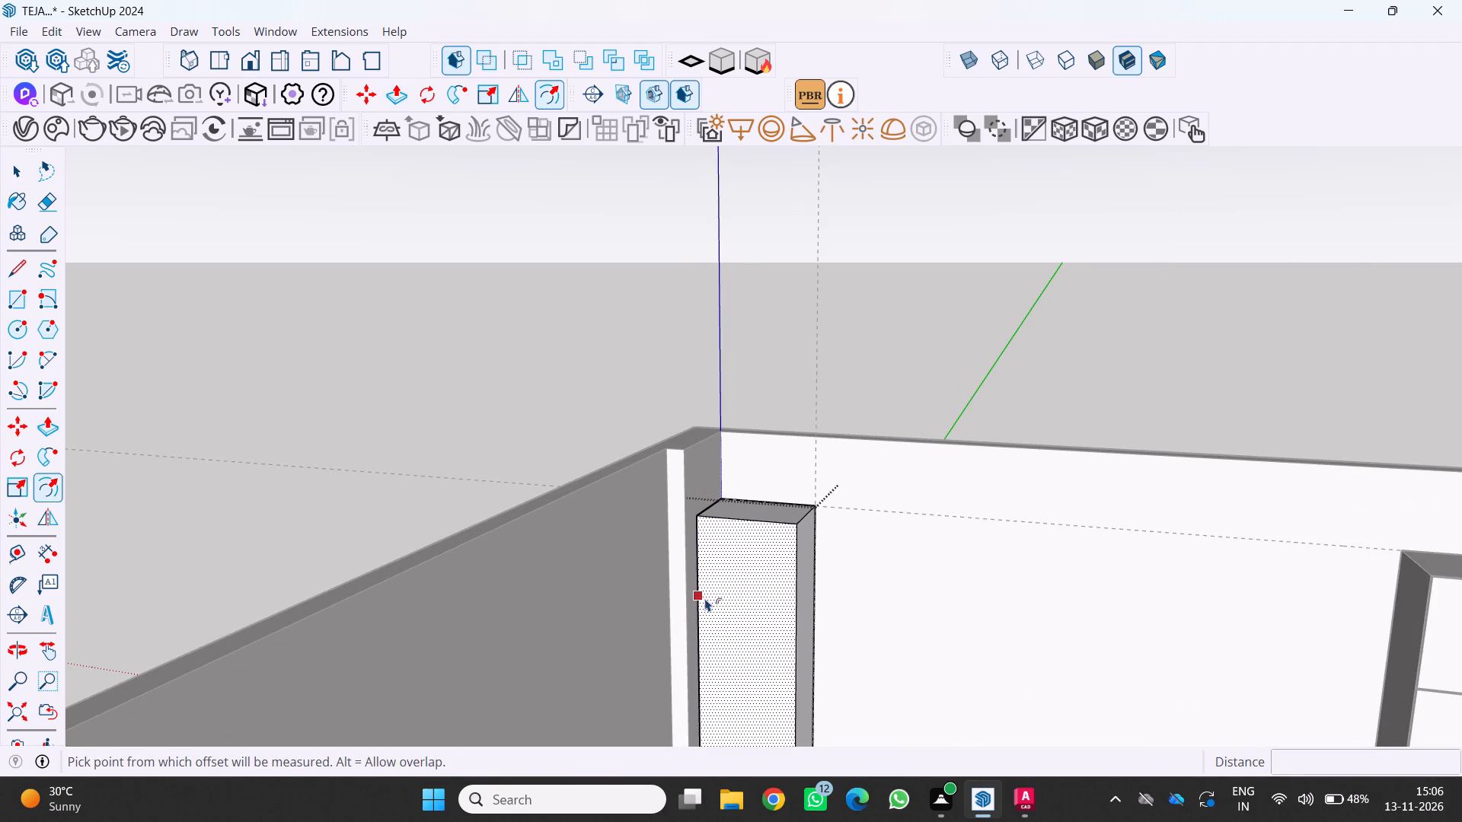
click(705, 598)
key(3)
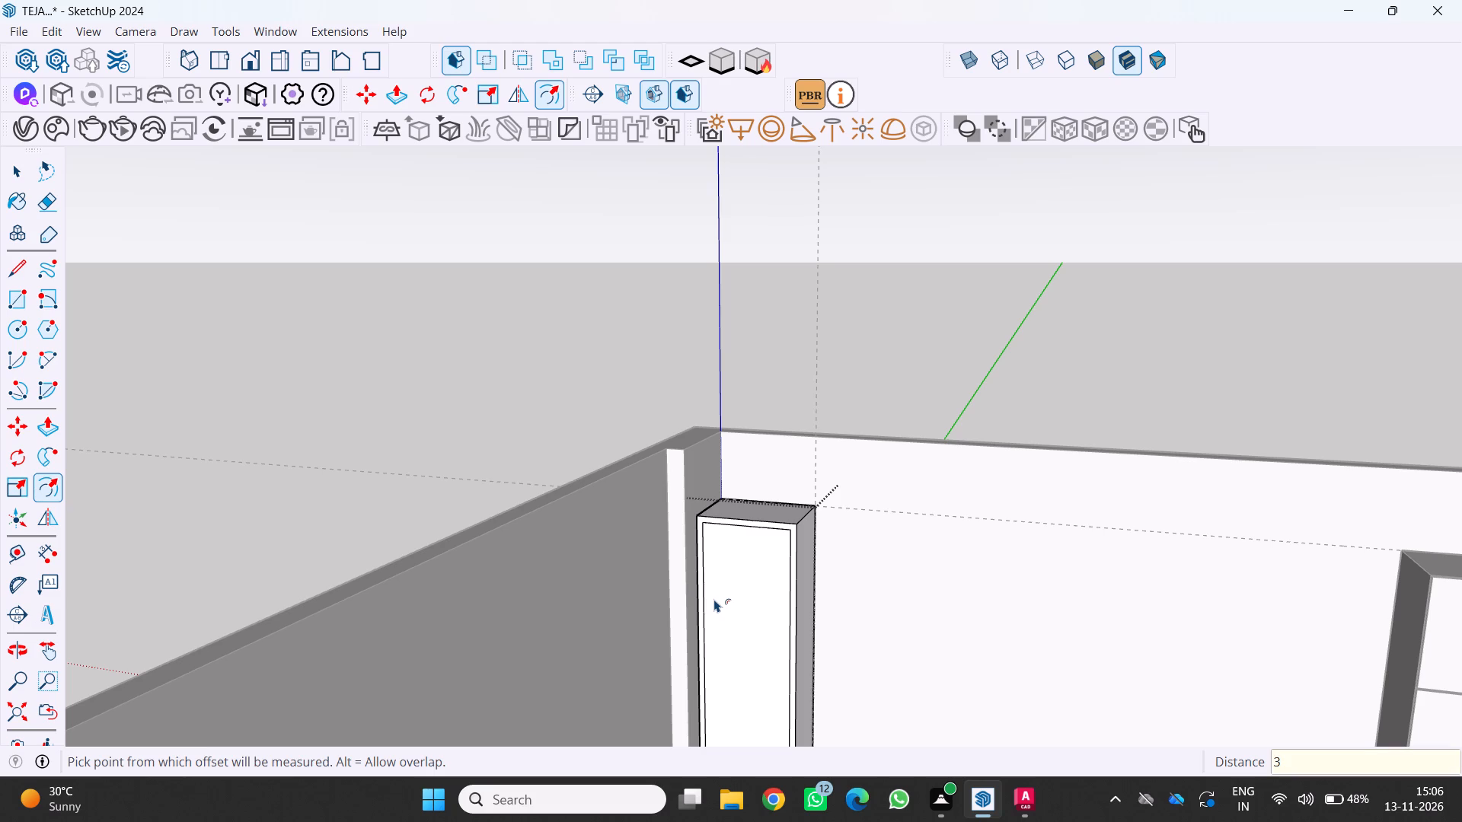
key(Return)
Examine the new cabinet's framed front face and compare it with the paneled cabinet at the other end of the wall.
scroll(742, 607, up, 3)
middle_drag(800, 601, 852, 610)
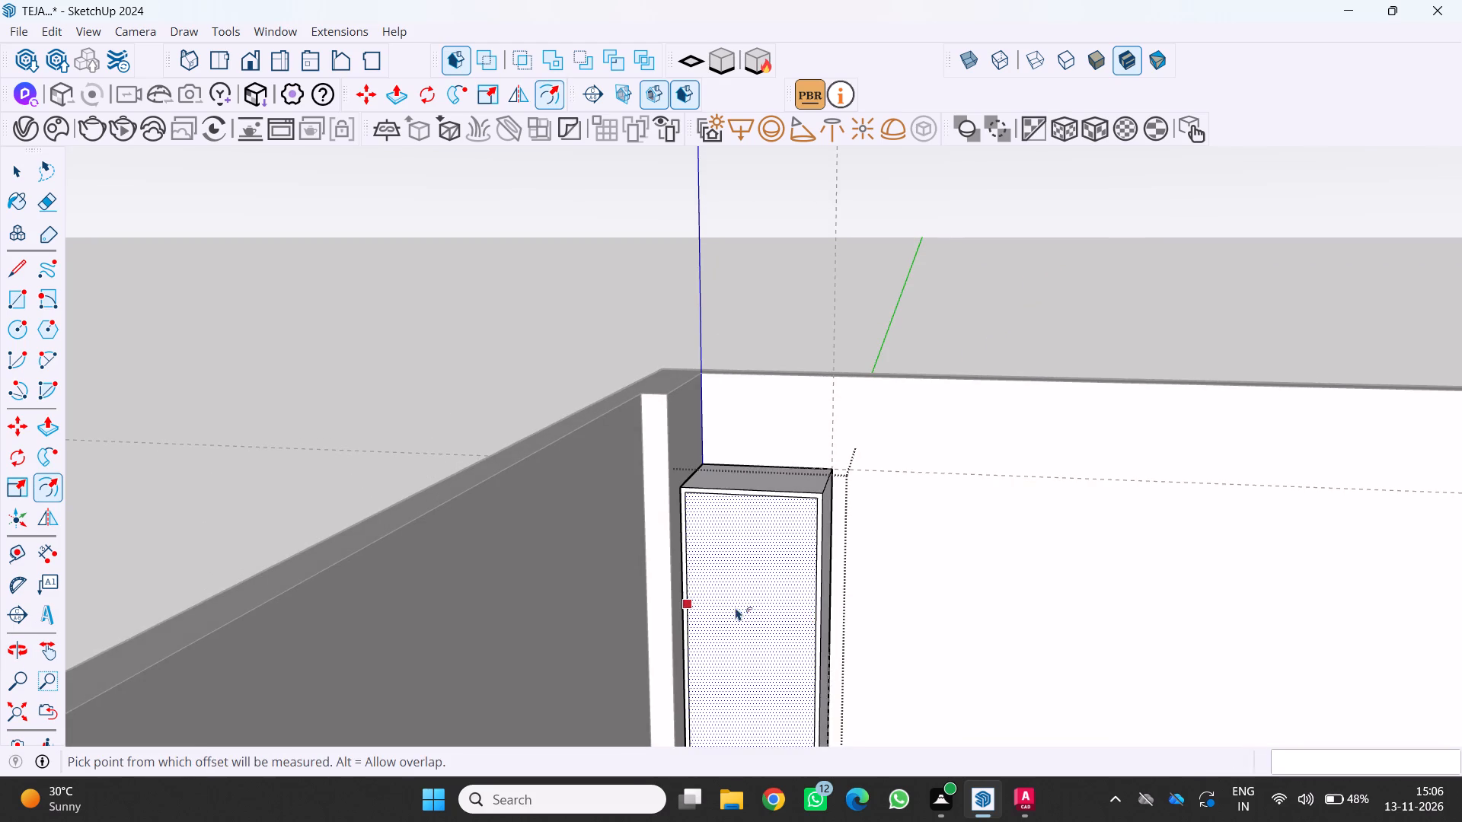
scroll(735, 616, down, 3)
middle_drag(722, 613, 616, 612)
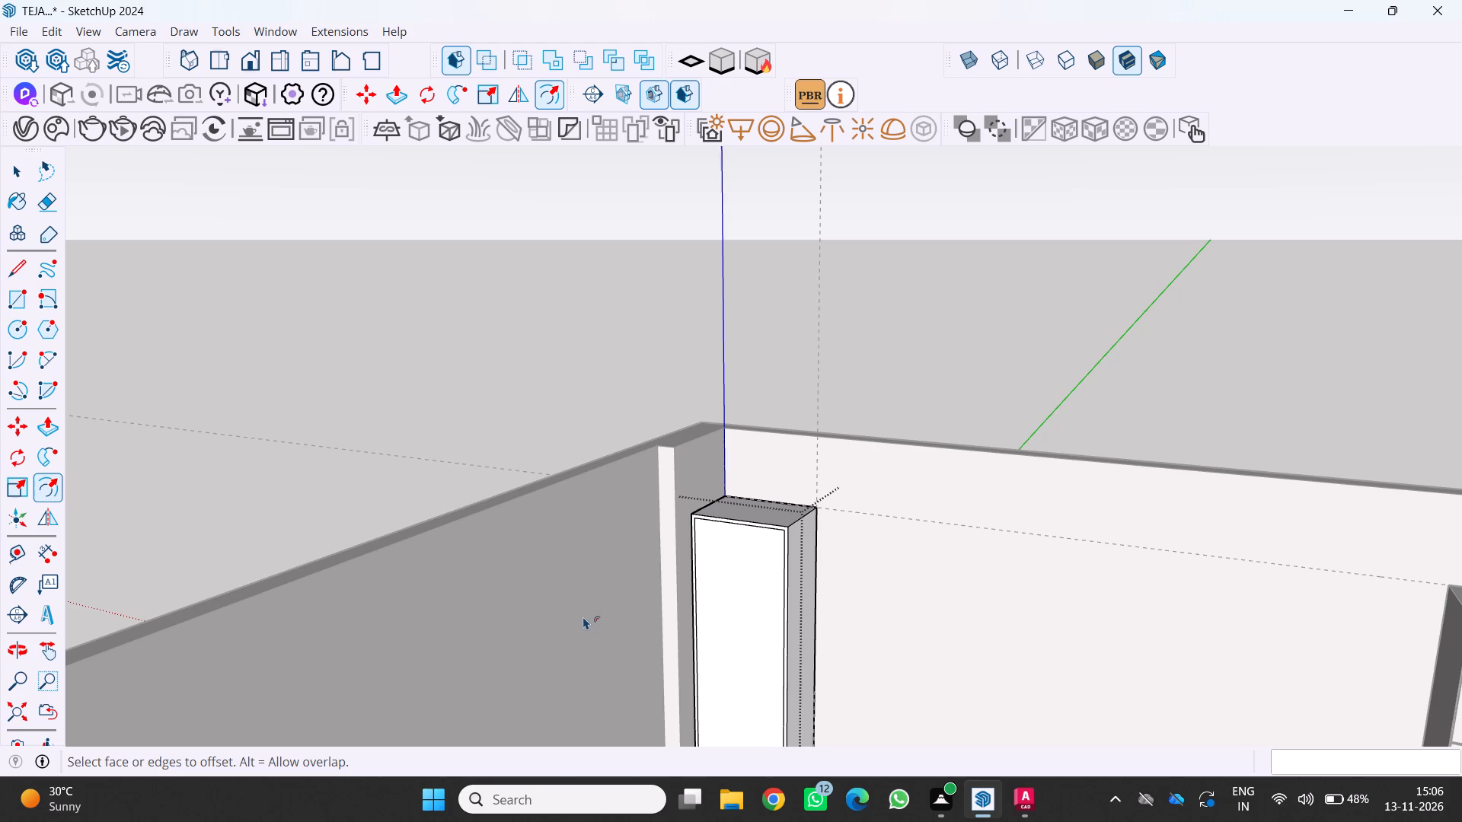
scroll(583, 610, down, 7)
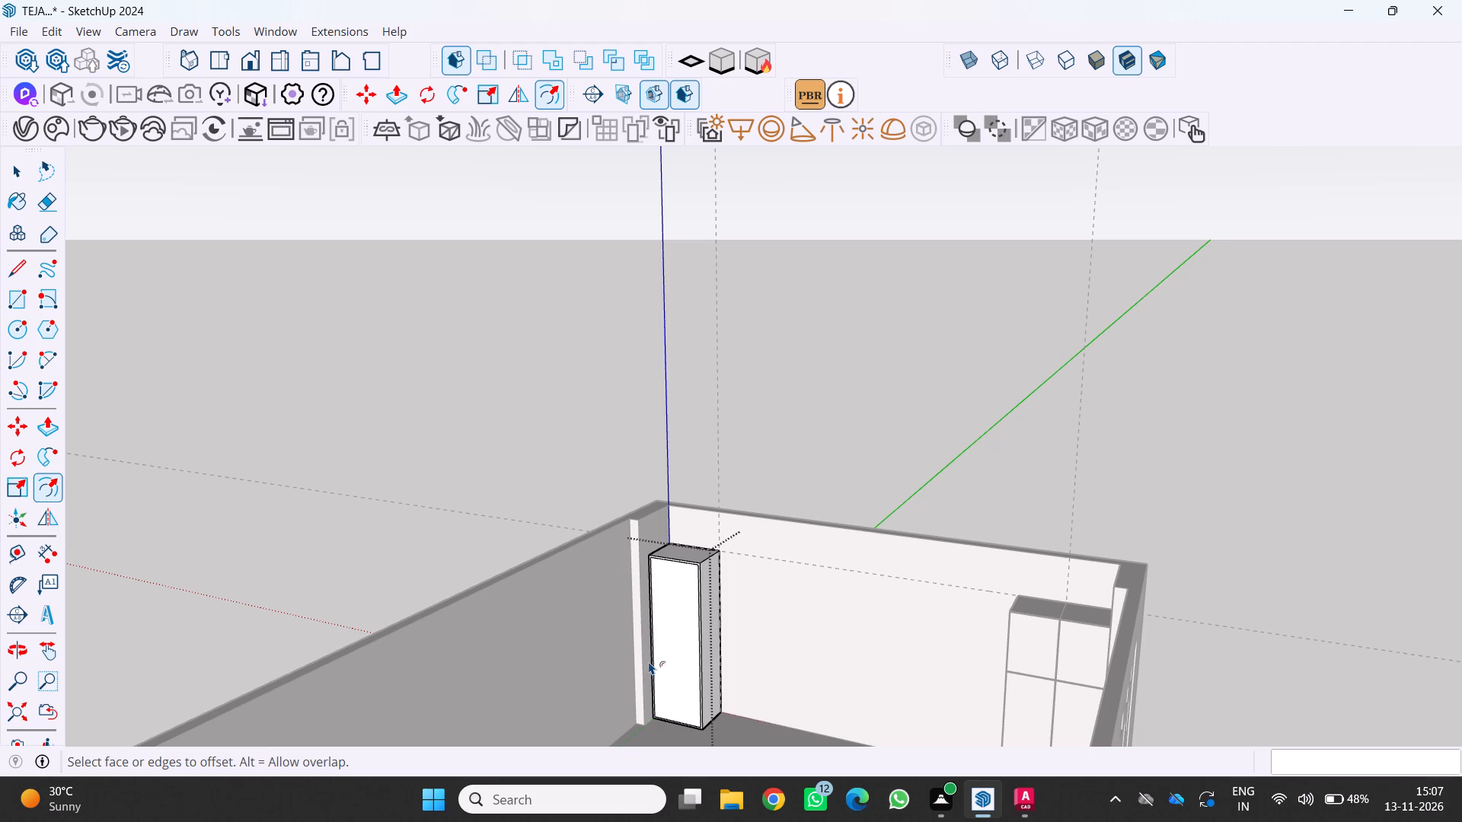
shift+middle_drag(662, 672, 859, 530)
shift+scroll(840, 540, down, 4)
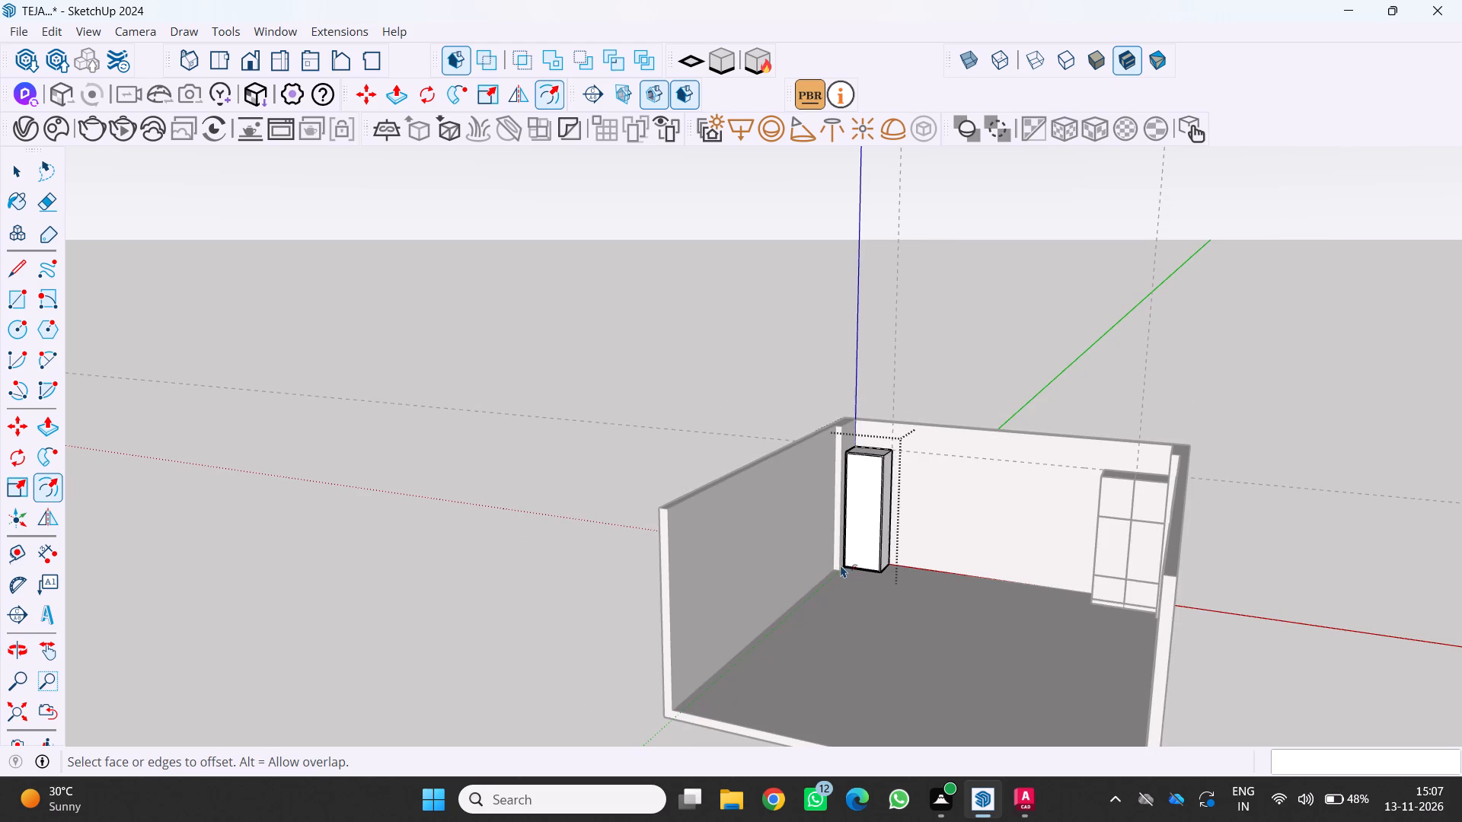
middle_drag(841, 563, 832, 572)
scroll(876, 535, up, 3)
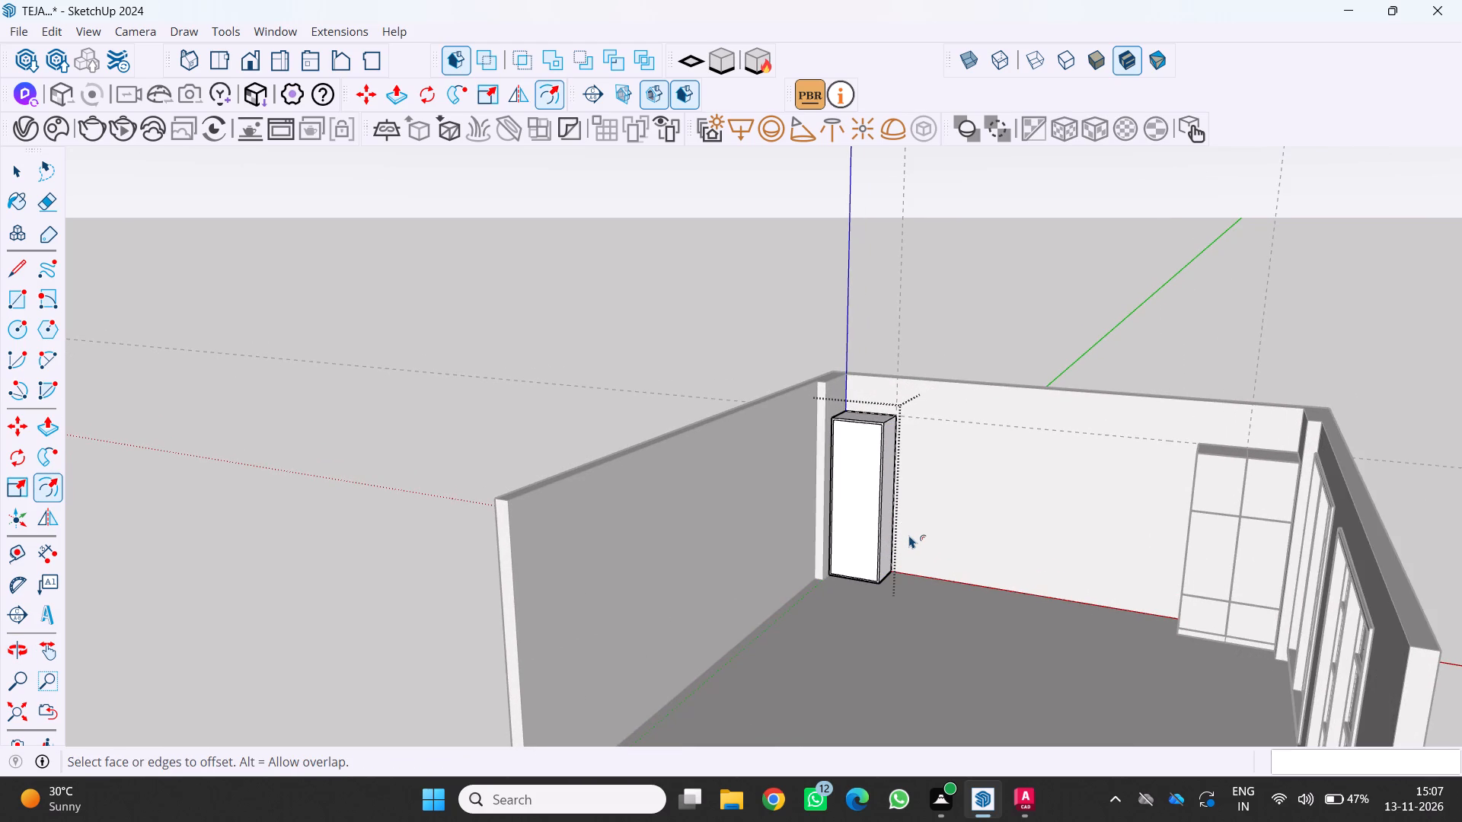
middle_drag(923, 629, 847, 631)
middle_click(847, 631)
scroll(847, 631, down, 4)
scroll(905, 588, up, 3)
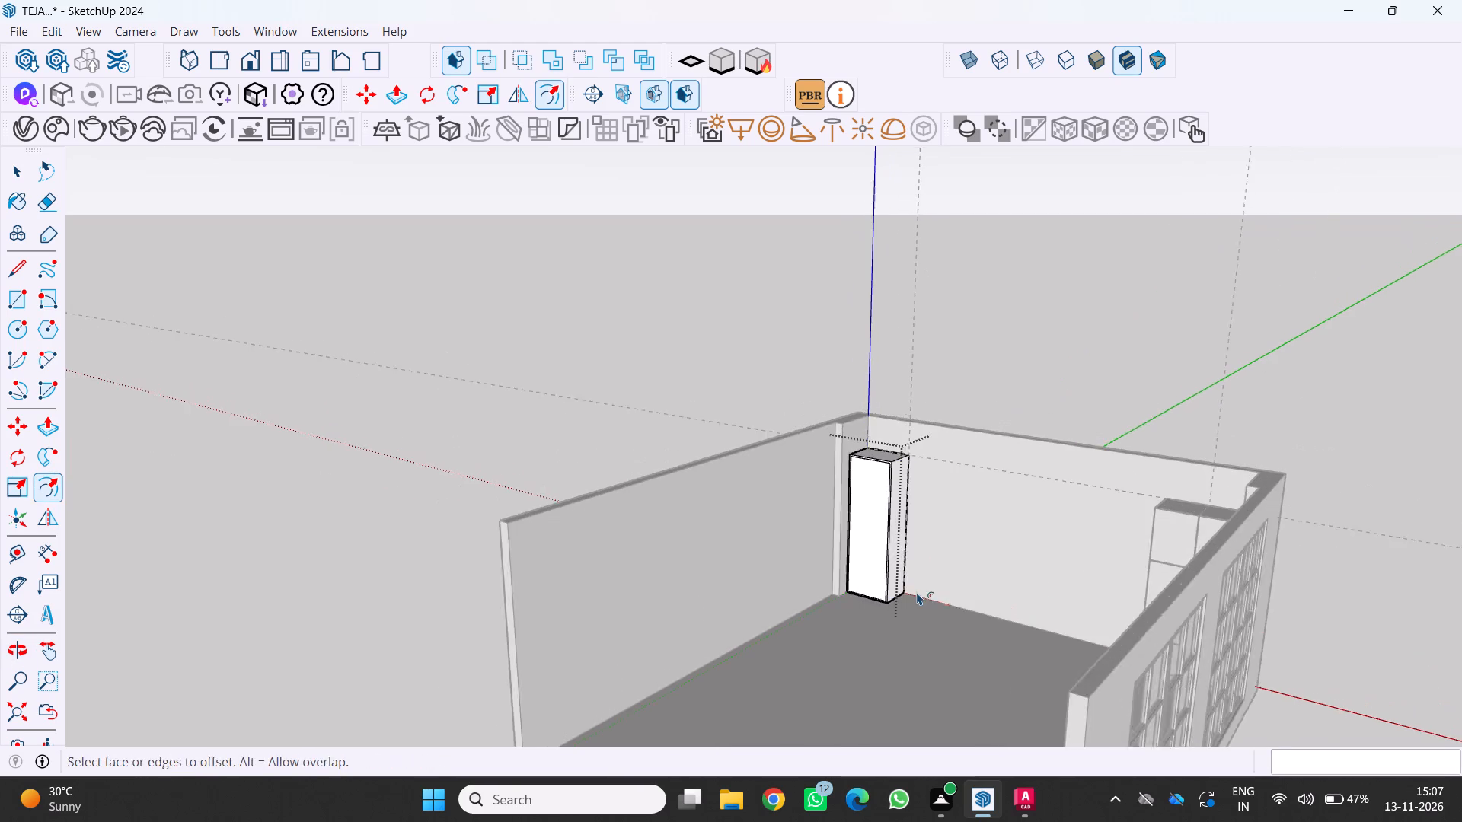
middle_drag(946, 588, 1035, 581)
scroll(1024, 582, up, 1)
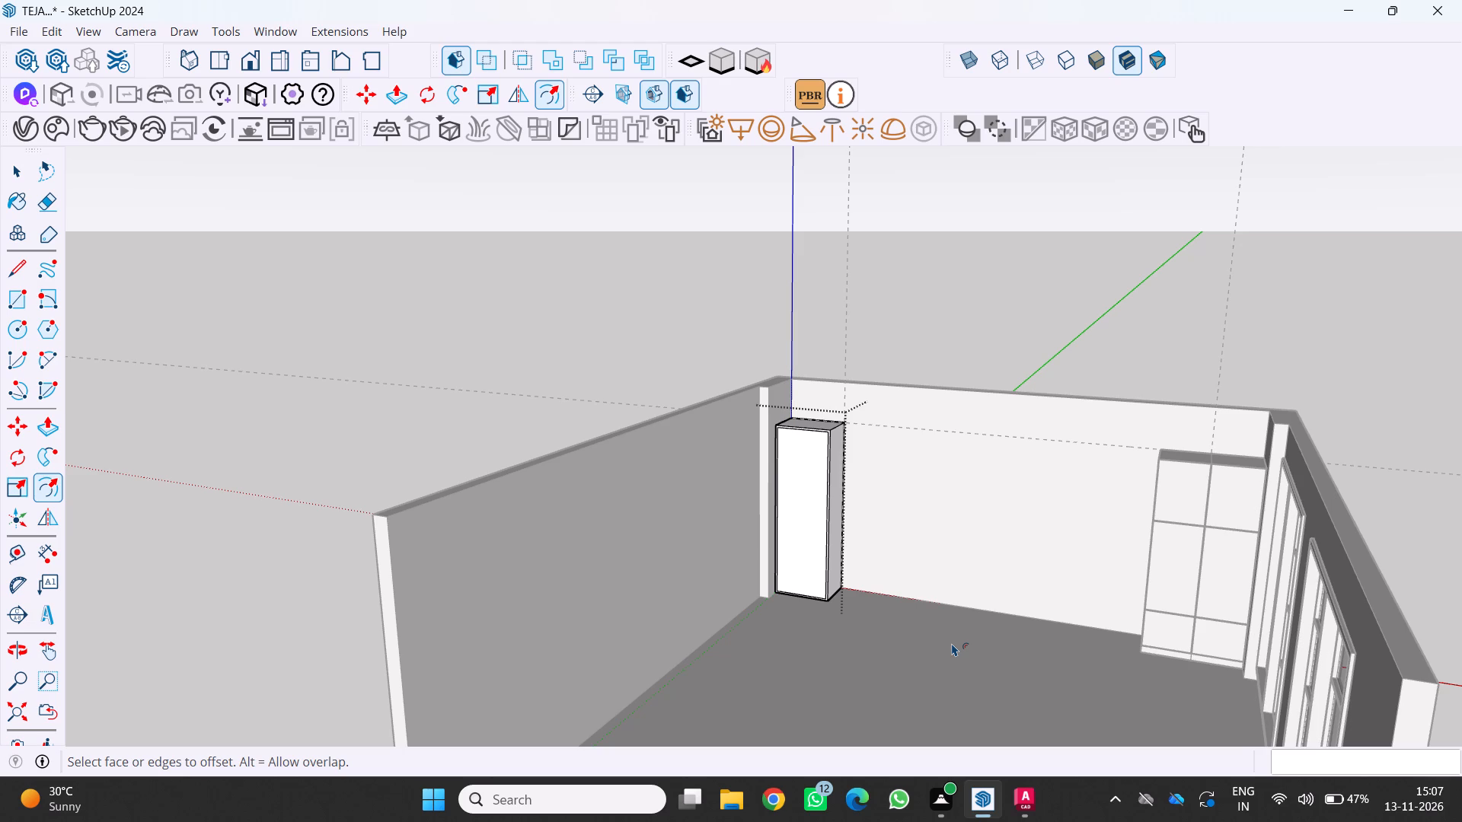
scroll(1001, 618, up, 3)
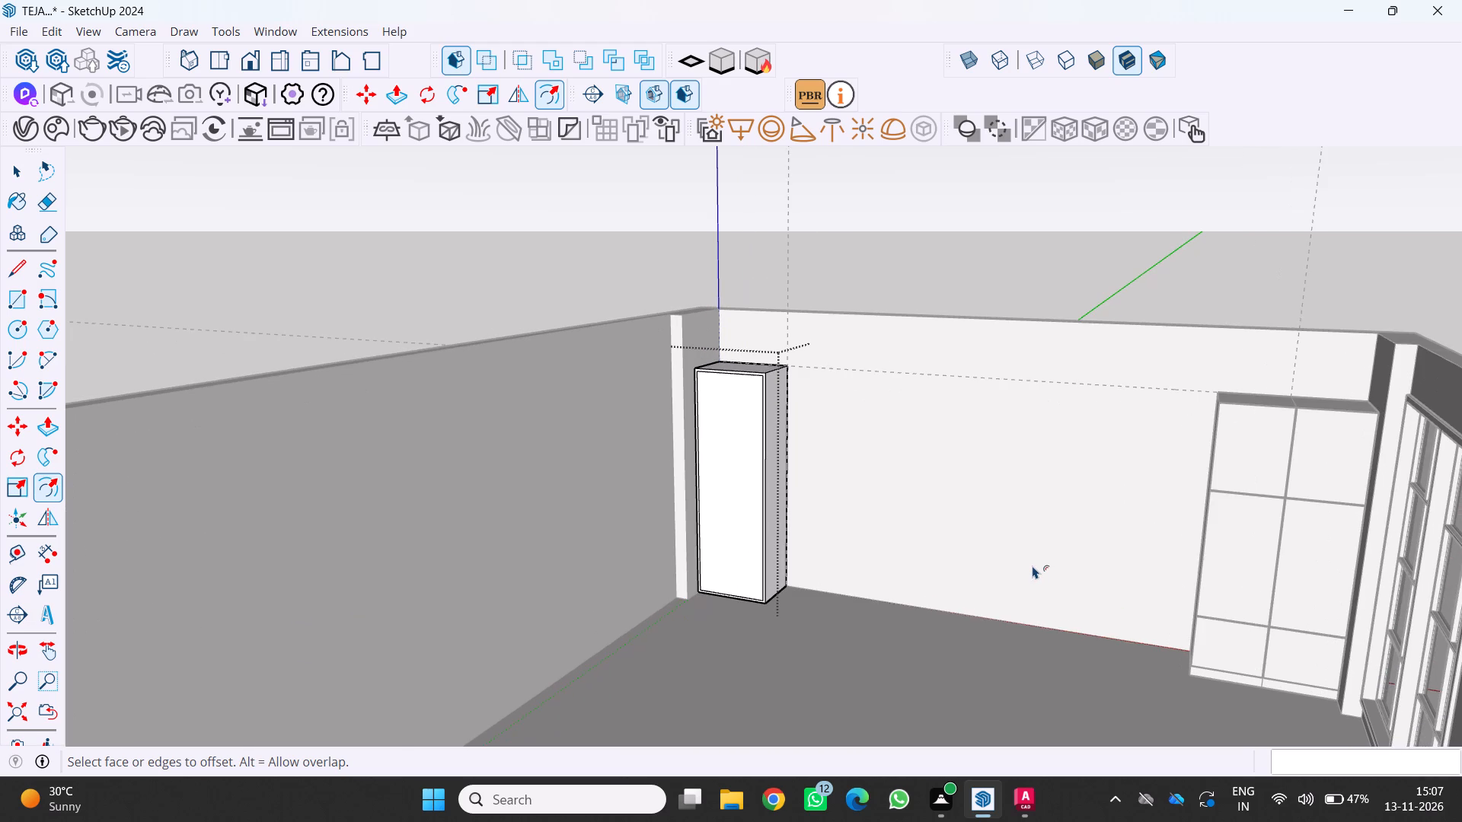
scroll(1087, 507, up, 2)
scroll(771, 422, up, 1)
middle_drag(771, 422, 929, 448)
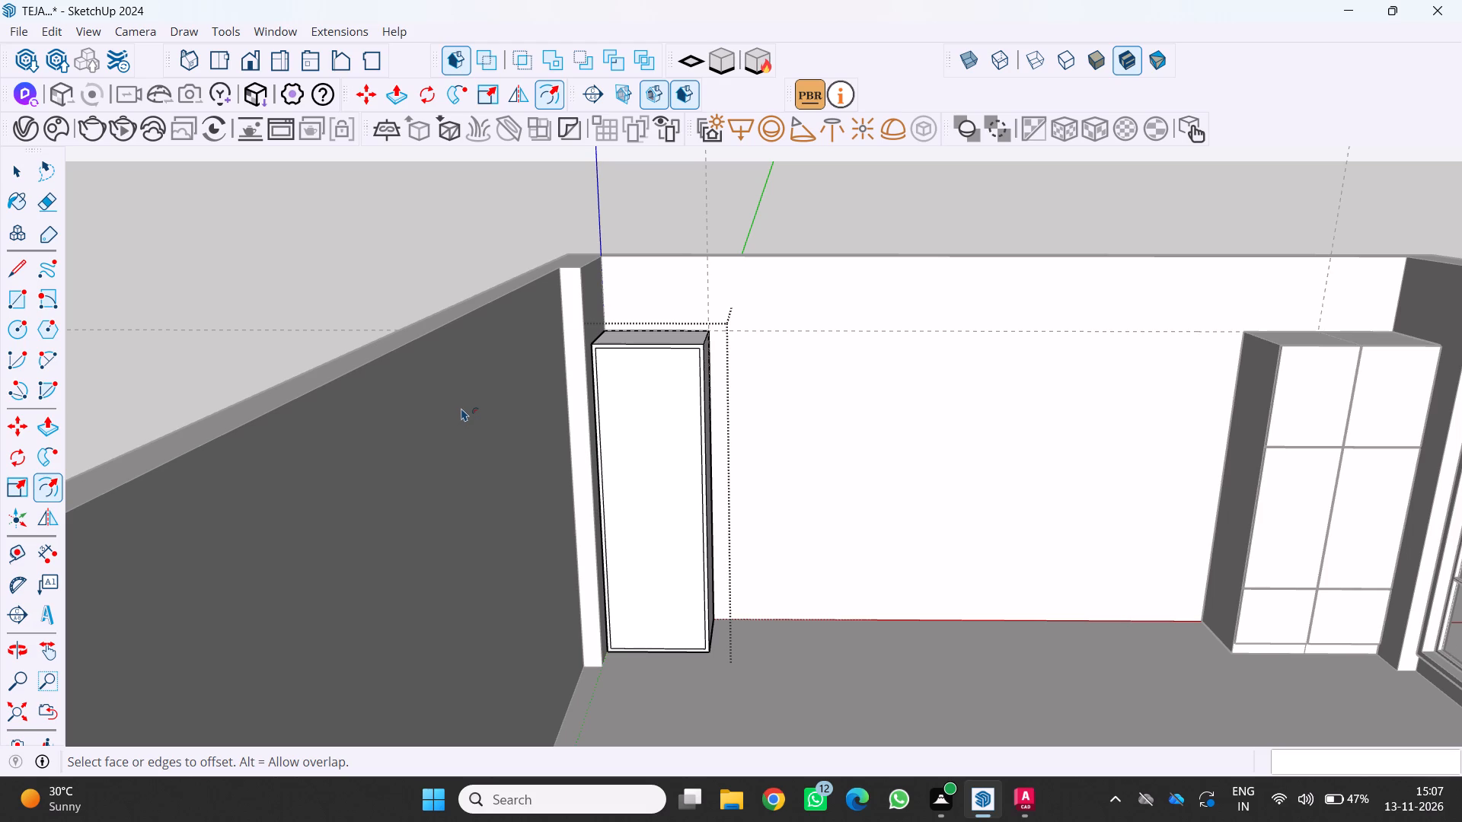
Place a horizontal guide on the new cabinet's front face, 30 cm below the inner frame's top edge.
scroll(485, 402, up, 4)
middle_drag(584, 350, 534, 344)
scroll(584, 350, up, 1)
key(t)
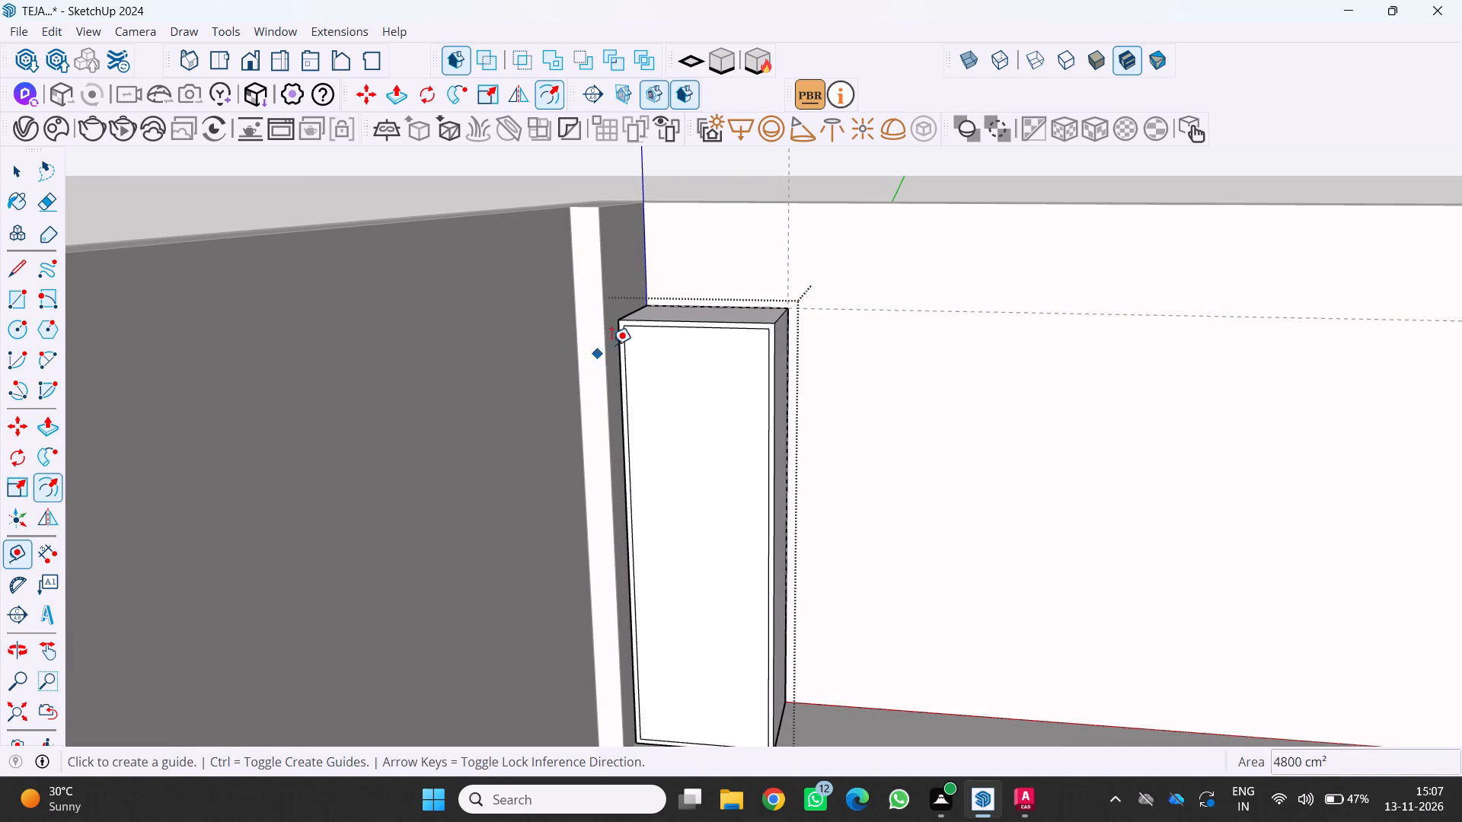
scroll(697, 326, up, 2)
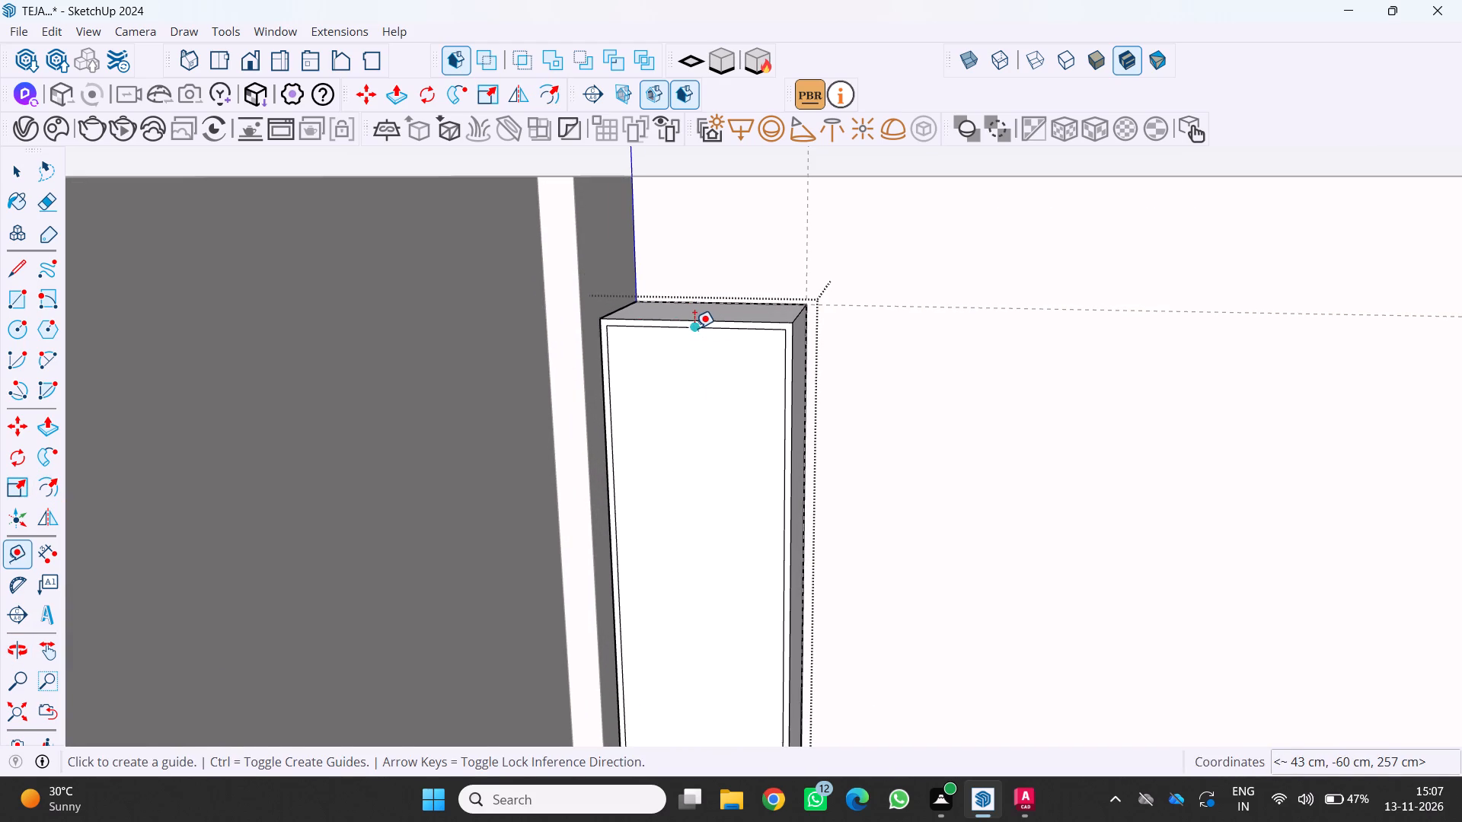
click(694, 328)
scroll(691, 454, up, 3)
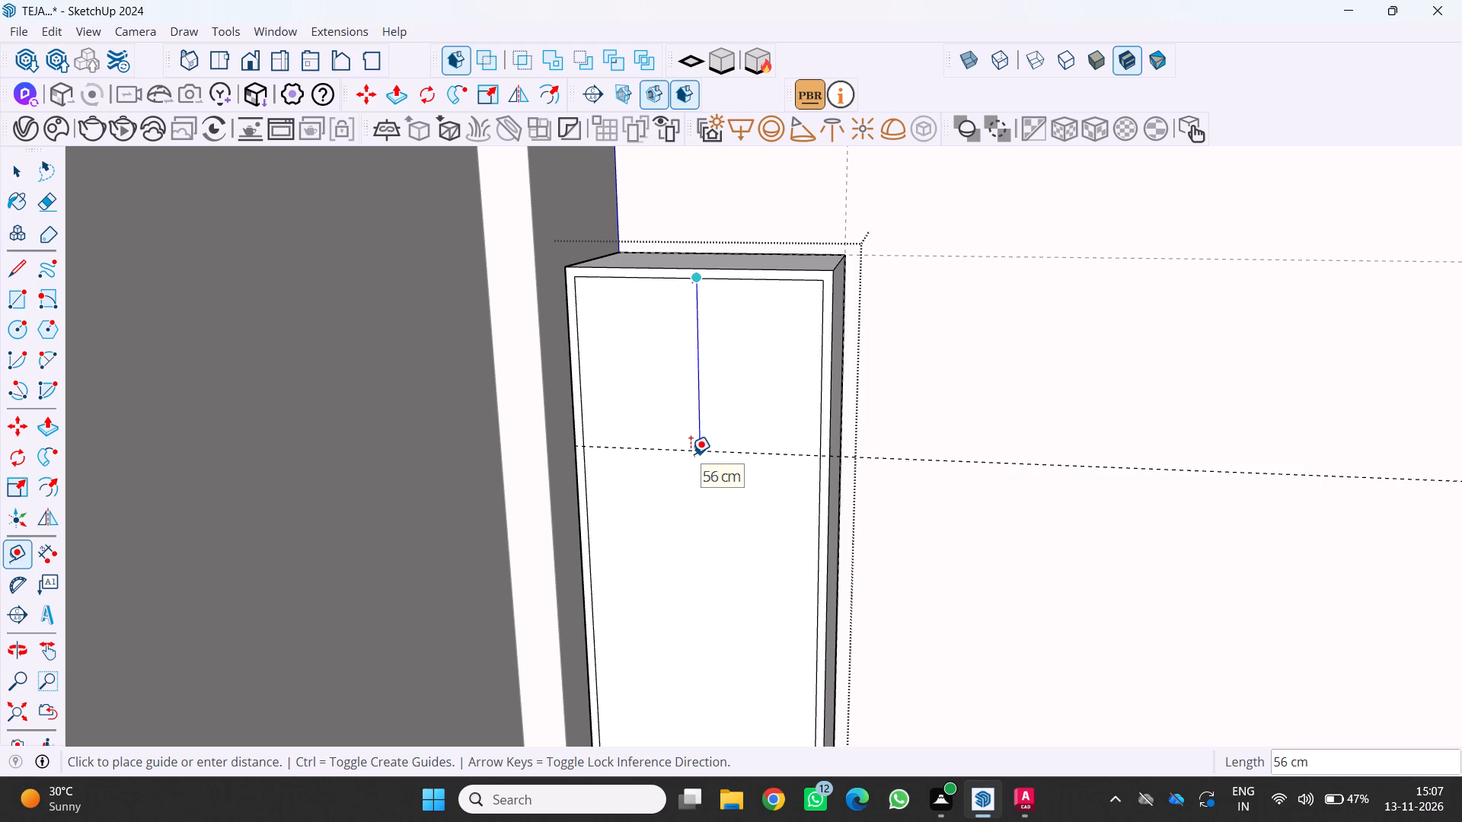
text(30)
key(Return)
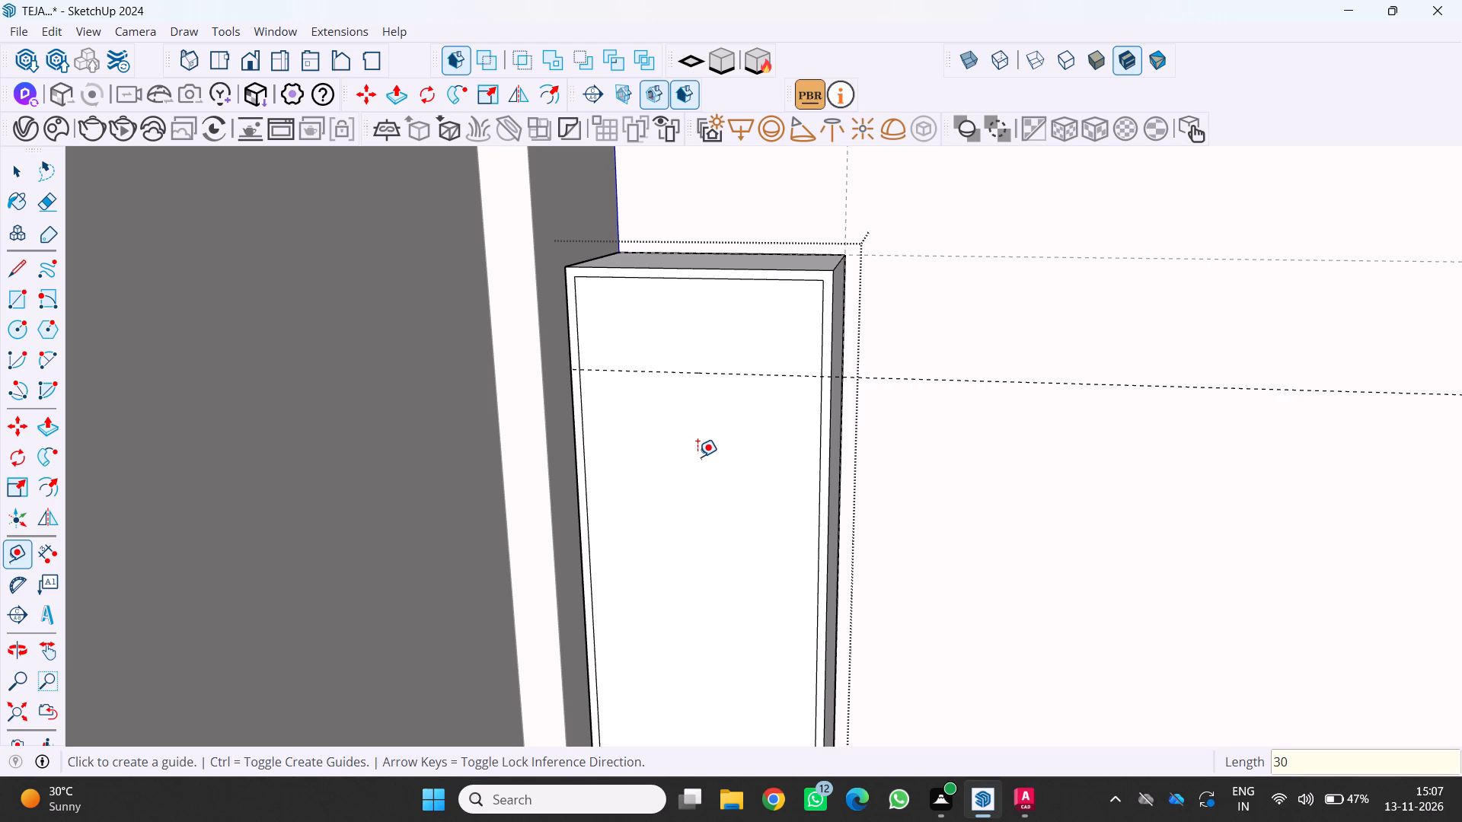
scroll(697, 492, down, 2)
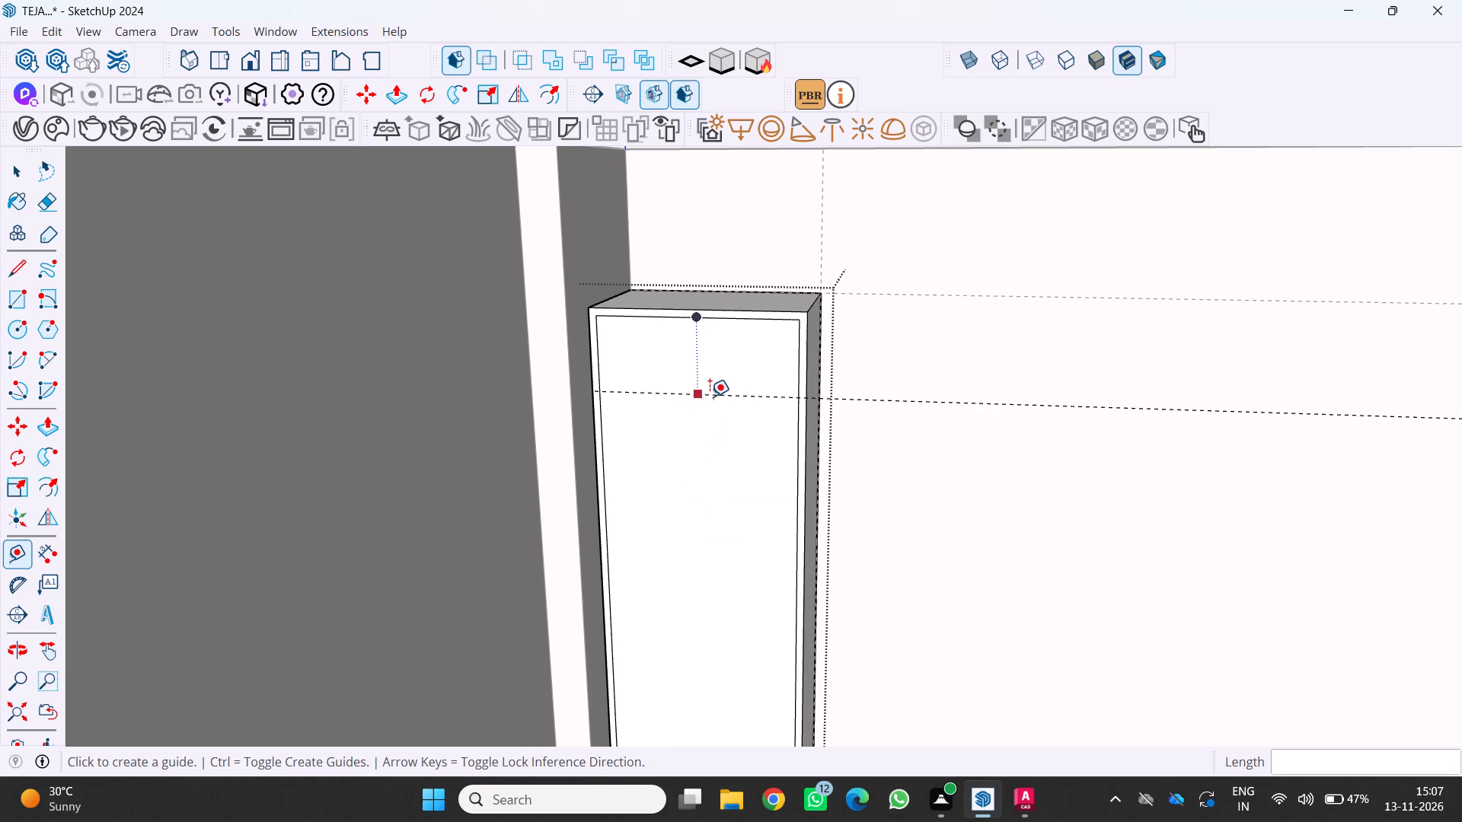
Place a second horizontal guide on the new cabinet's front face, 3 cm below the first one.
click(710, 394)
key(3)
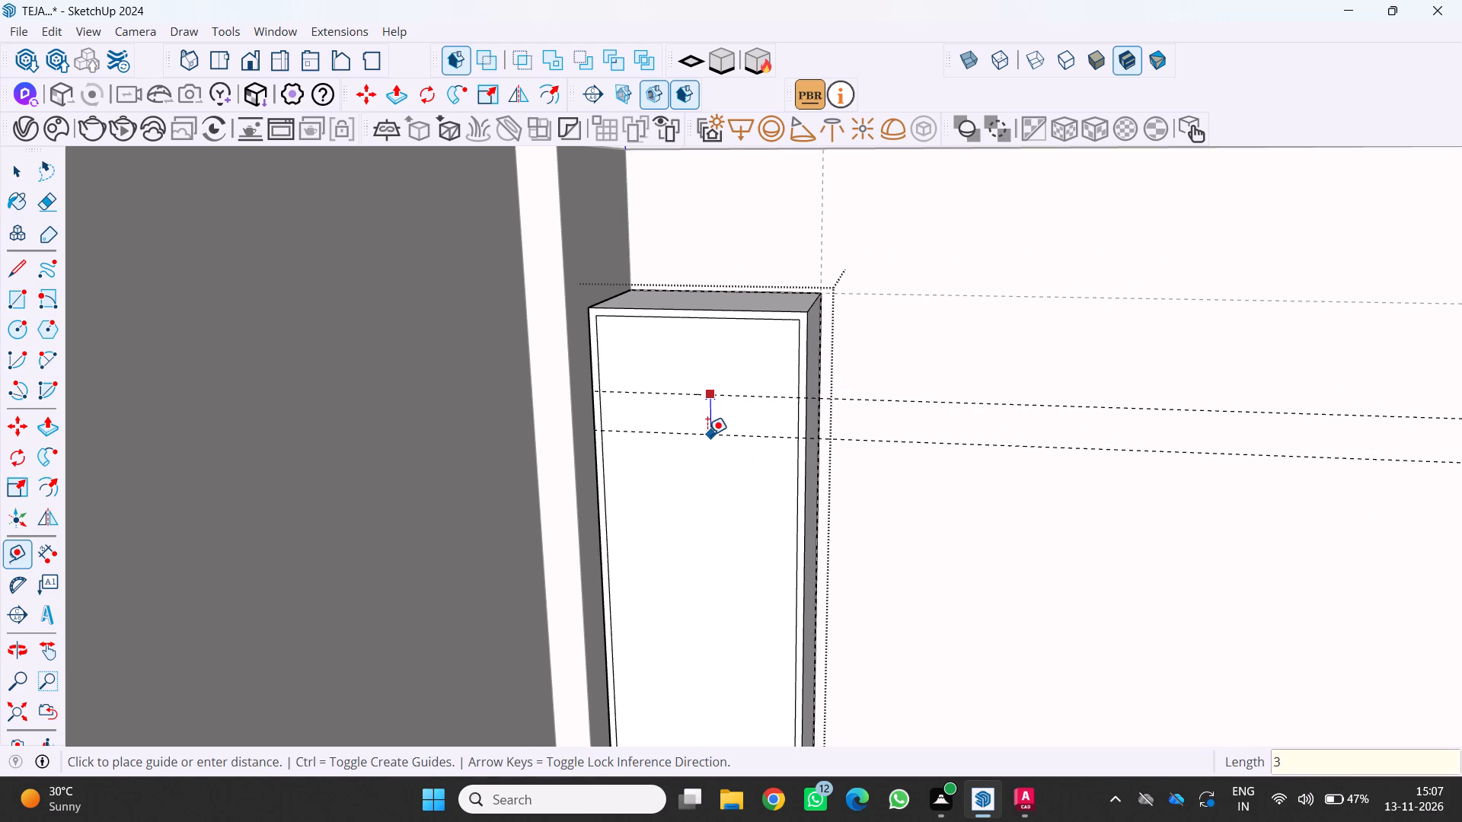
key(Return)
Draw a 3 cm by 79 cm rectangle between the two guides, spanning the inner frame of the new cabinet's front face.
middle_drag(704, 443, 605, 480)
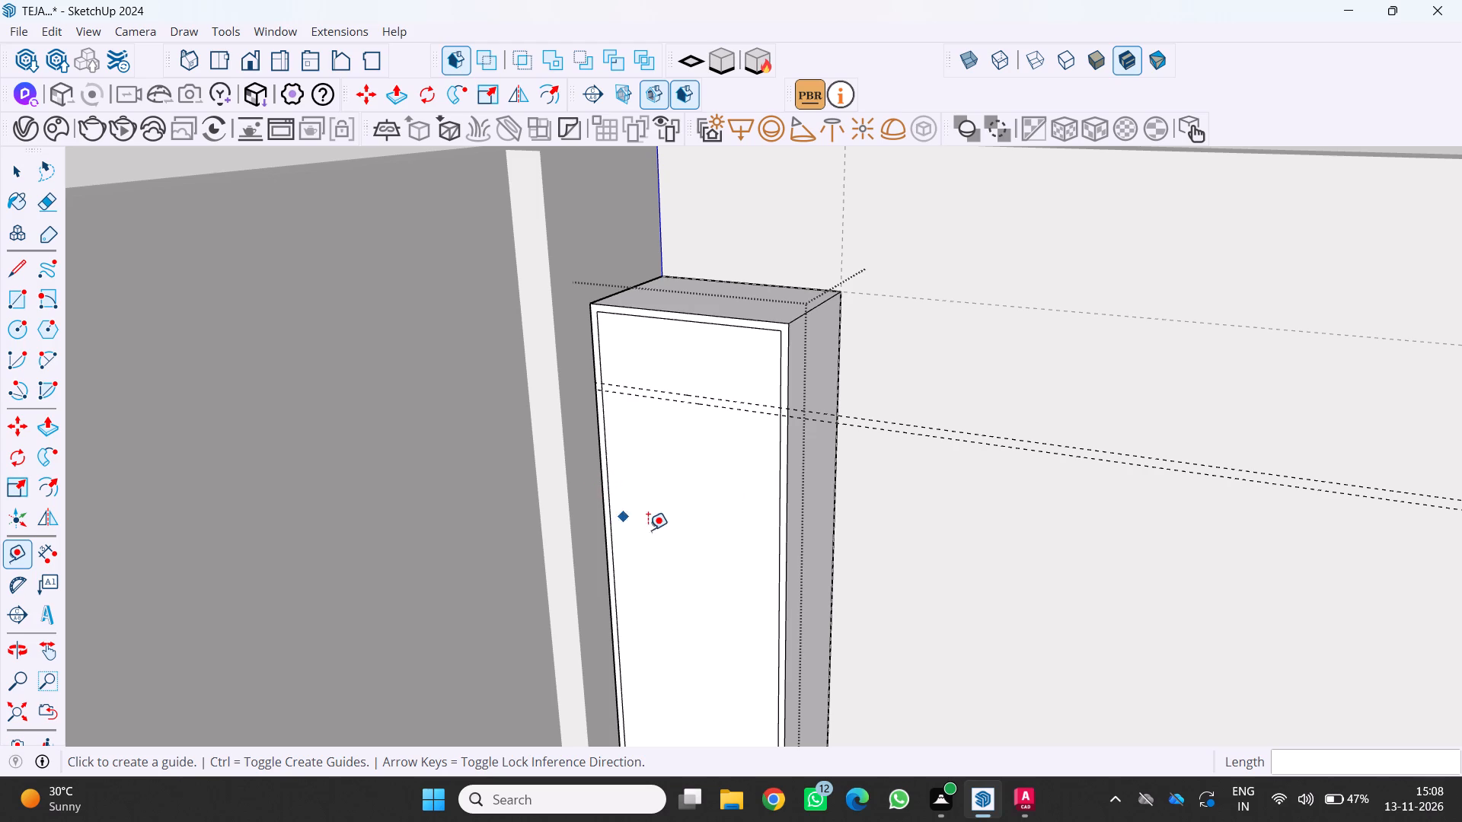
scroll(648, 530, down, 1)
middle_drag(648, 530, 607, 515)
scroll(715, 488, up, 1)
middle_drag(717, 488, 788, 492)
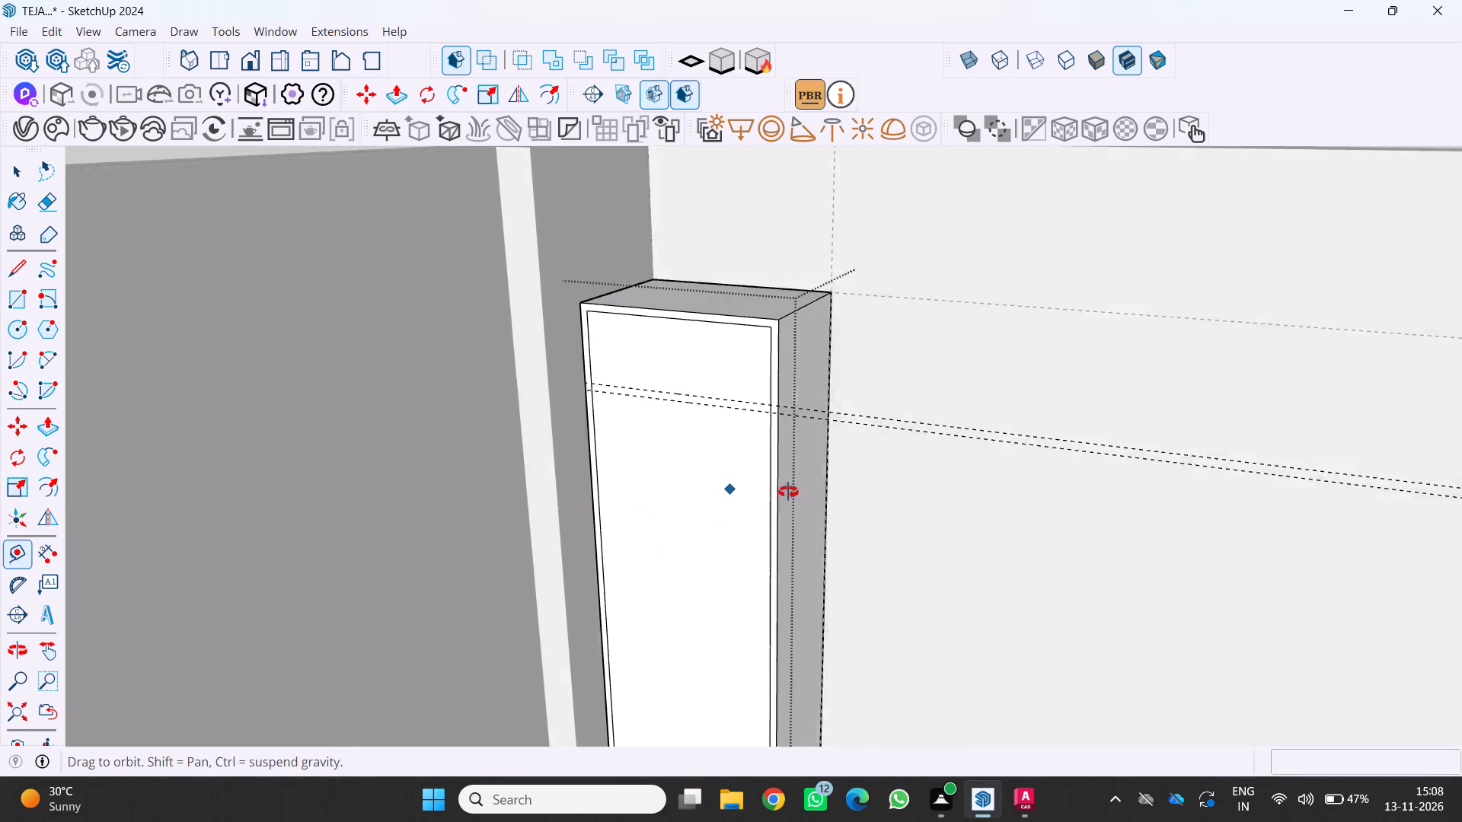
middle_drag(788, 492, 798, 491)
scroll(623, 371, up, 3)
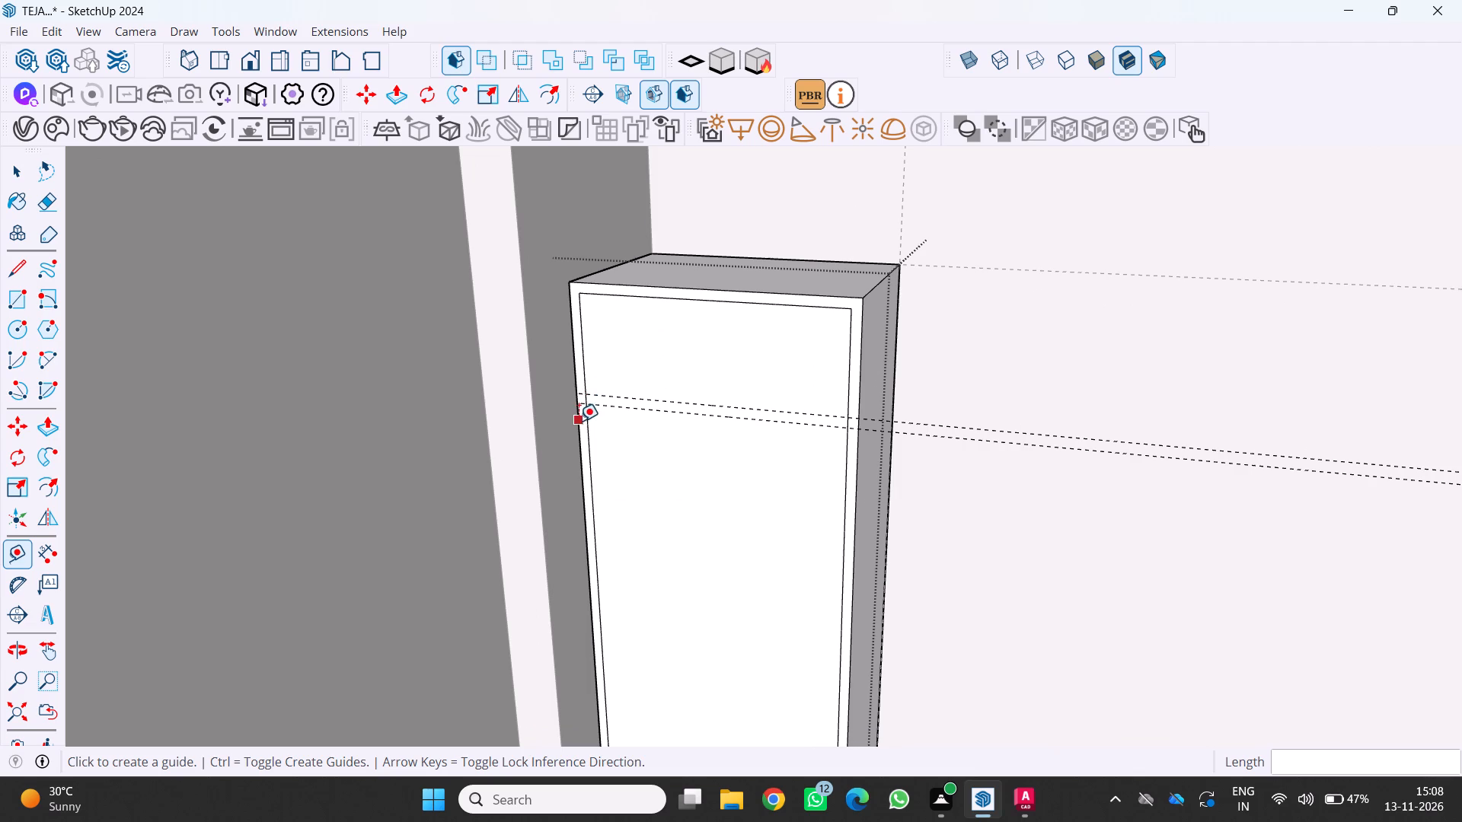
scroll(579, 429, up, 1)
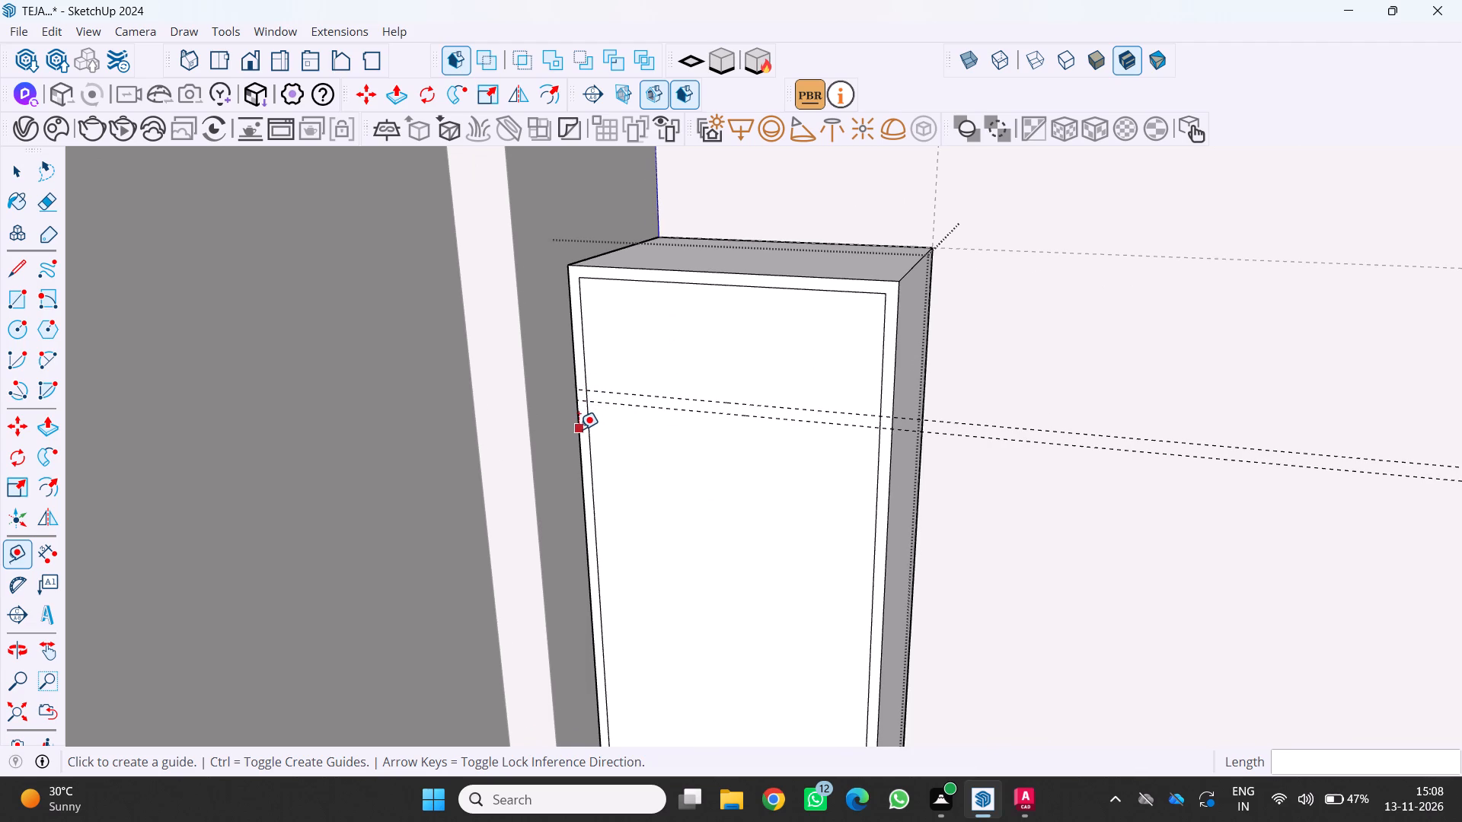
scroll(575, 431, up, 4)
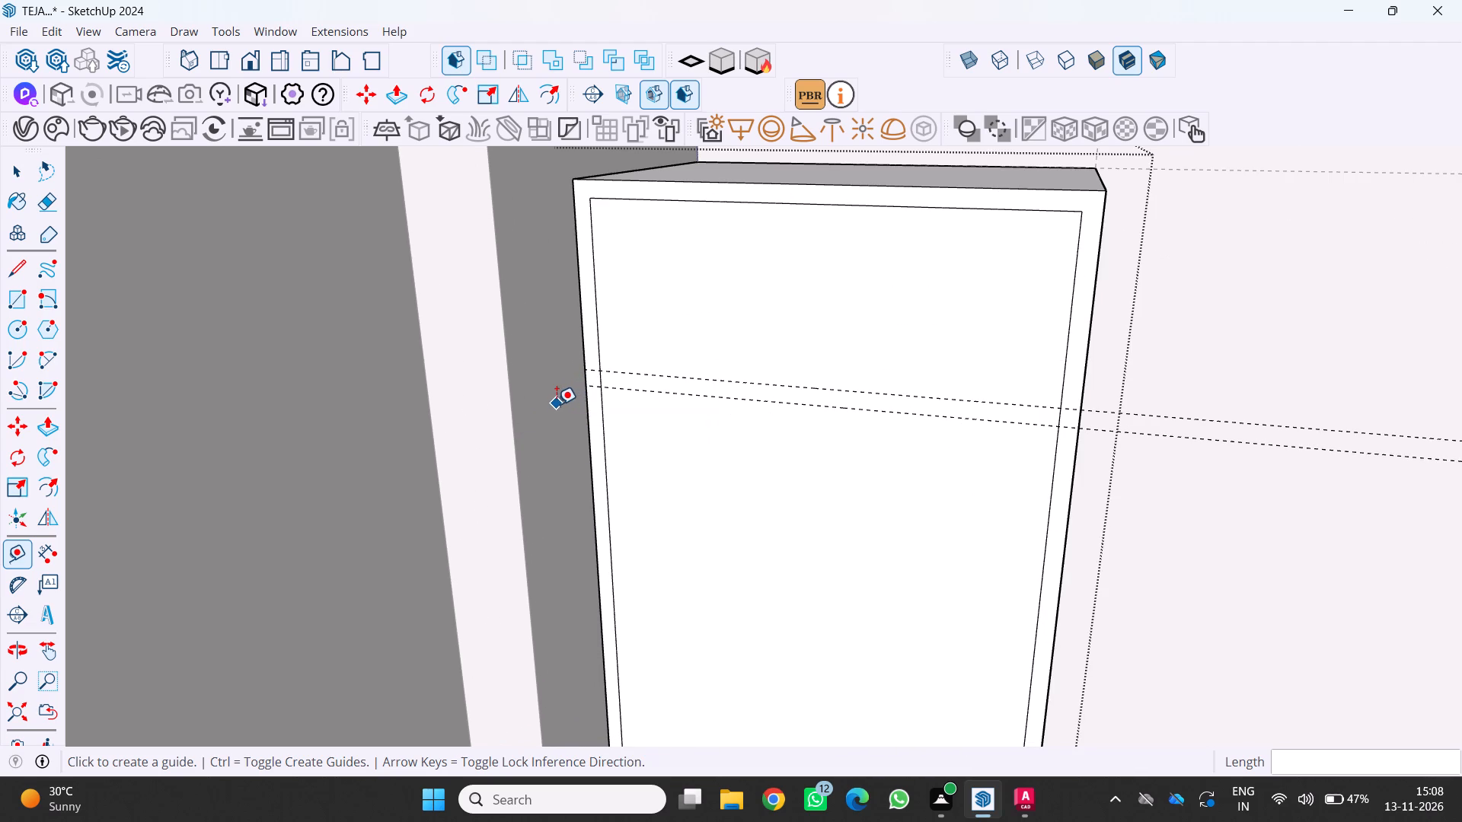
middle_drag(564, 406, 604, 413)
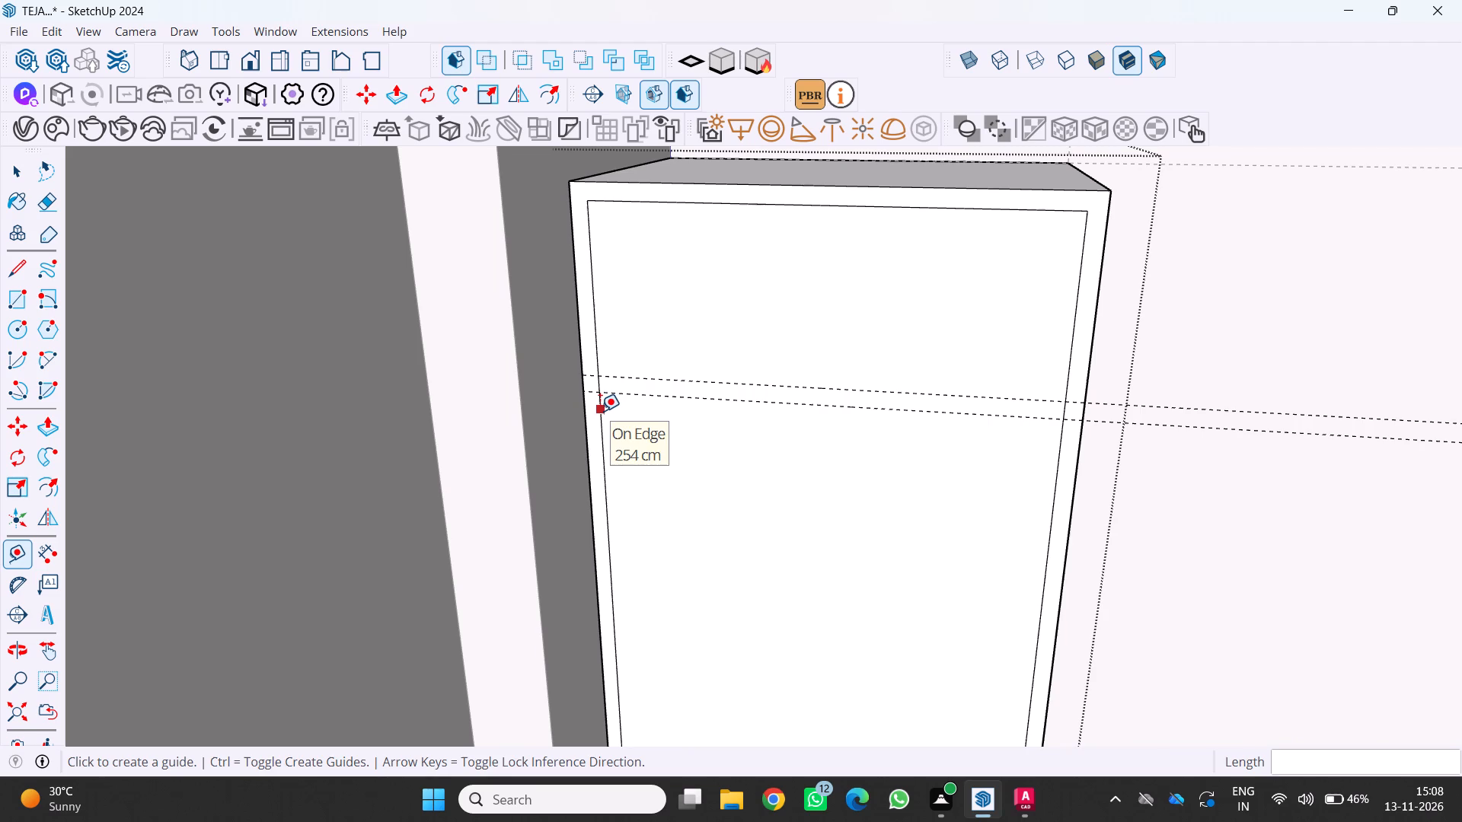
scroll(606, 409, up, 2)
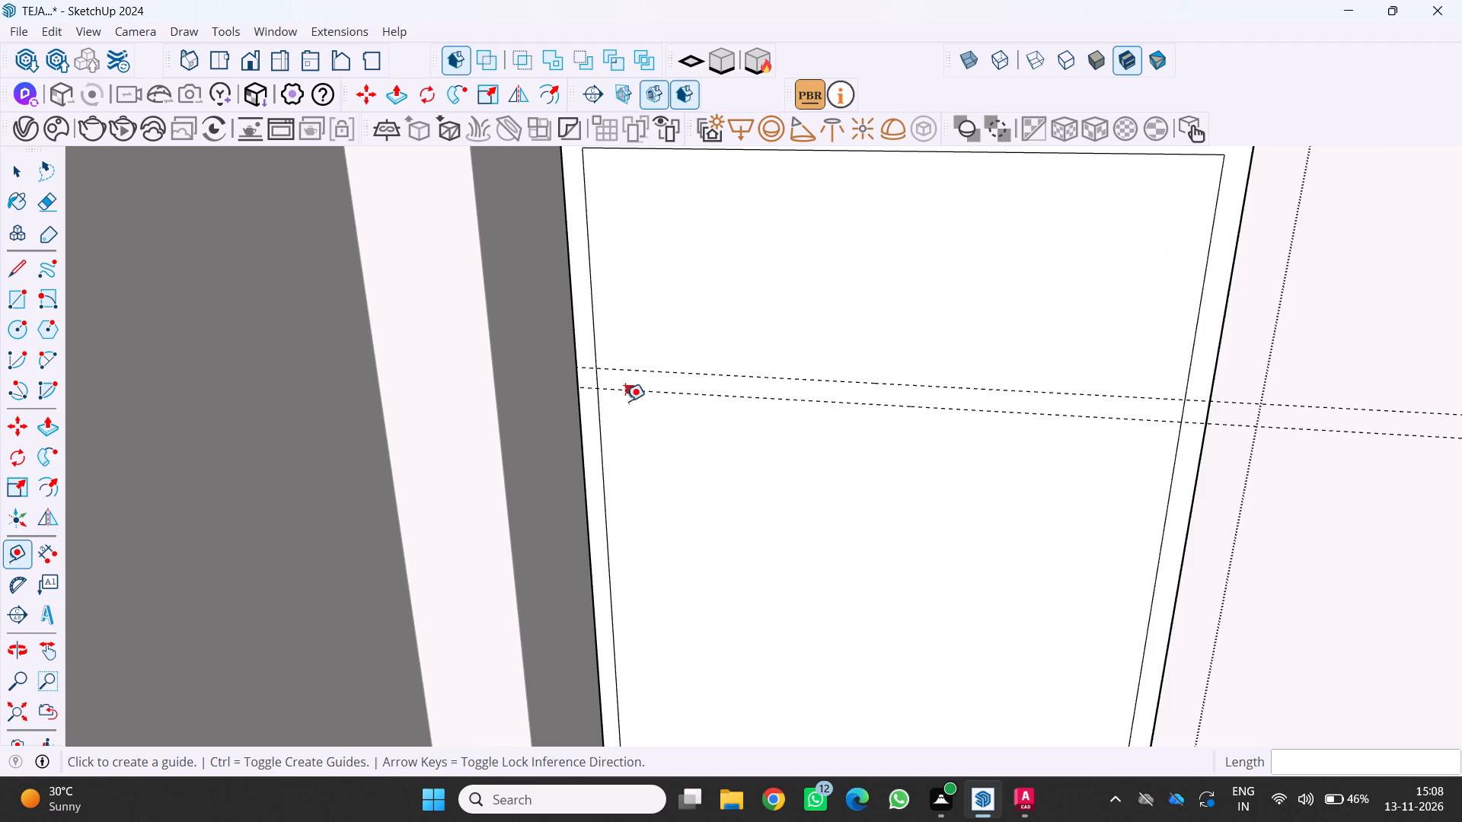
key(r)
scroll(554, 316, up, 1)
scroll(619, 368, up, 2)
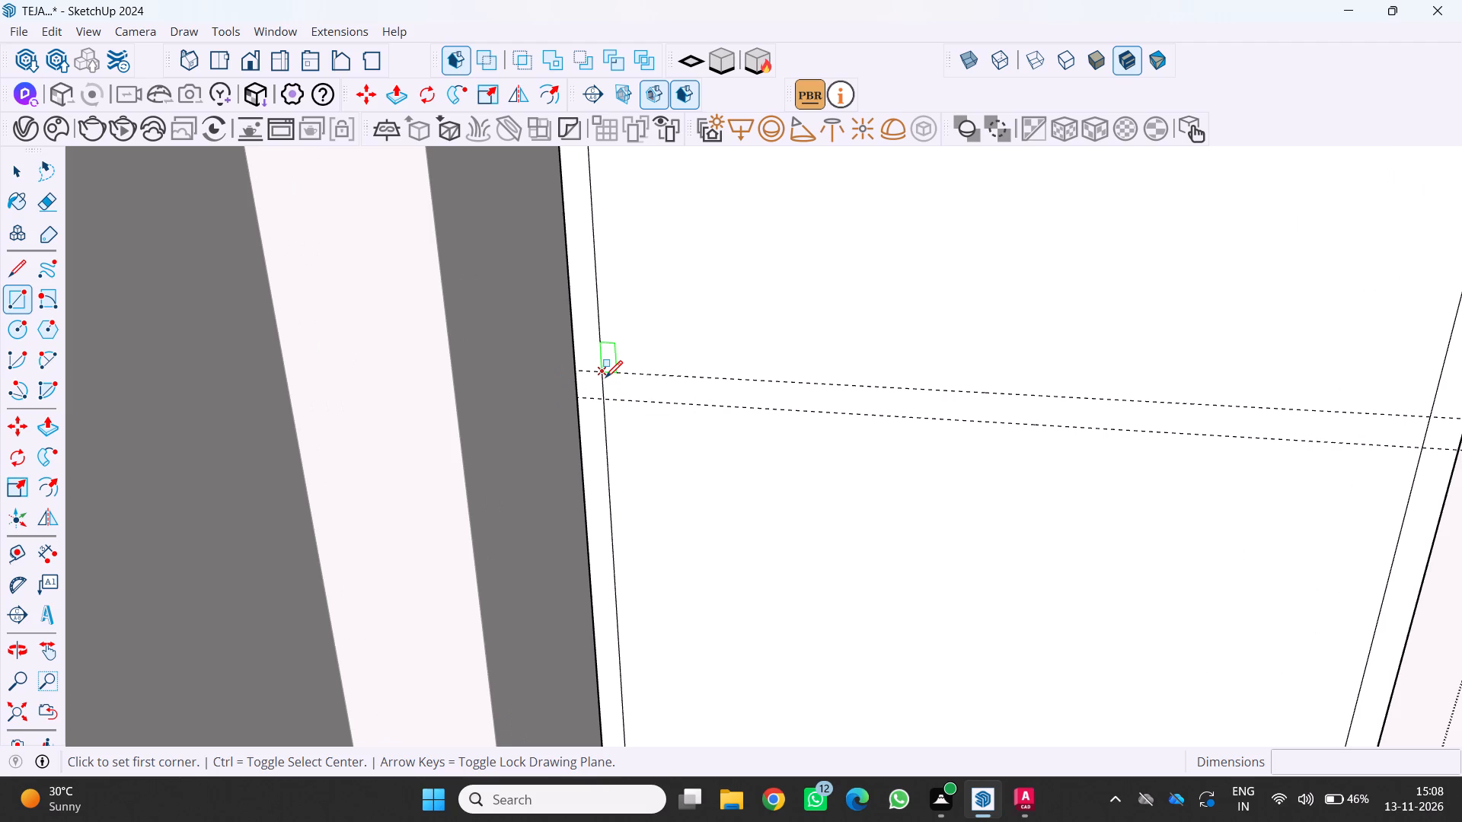
click(605, 378)
scroll(586, 465, down, 3)
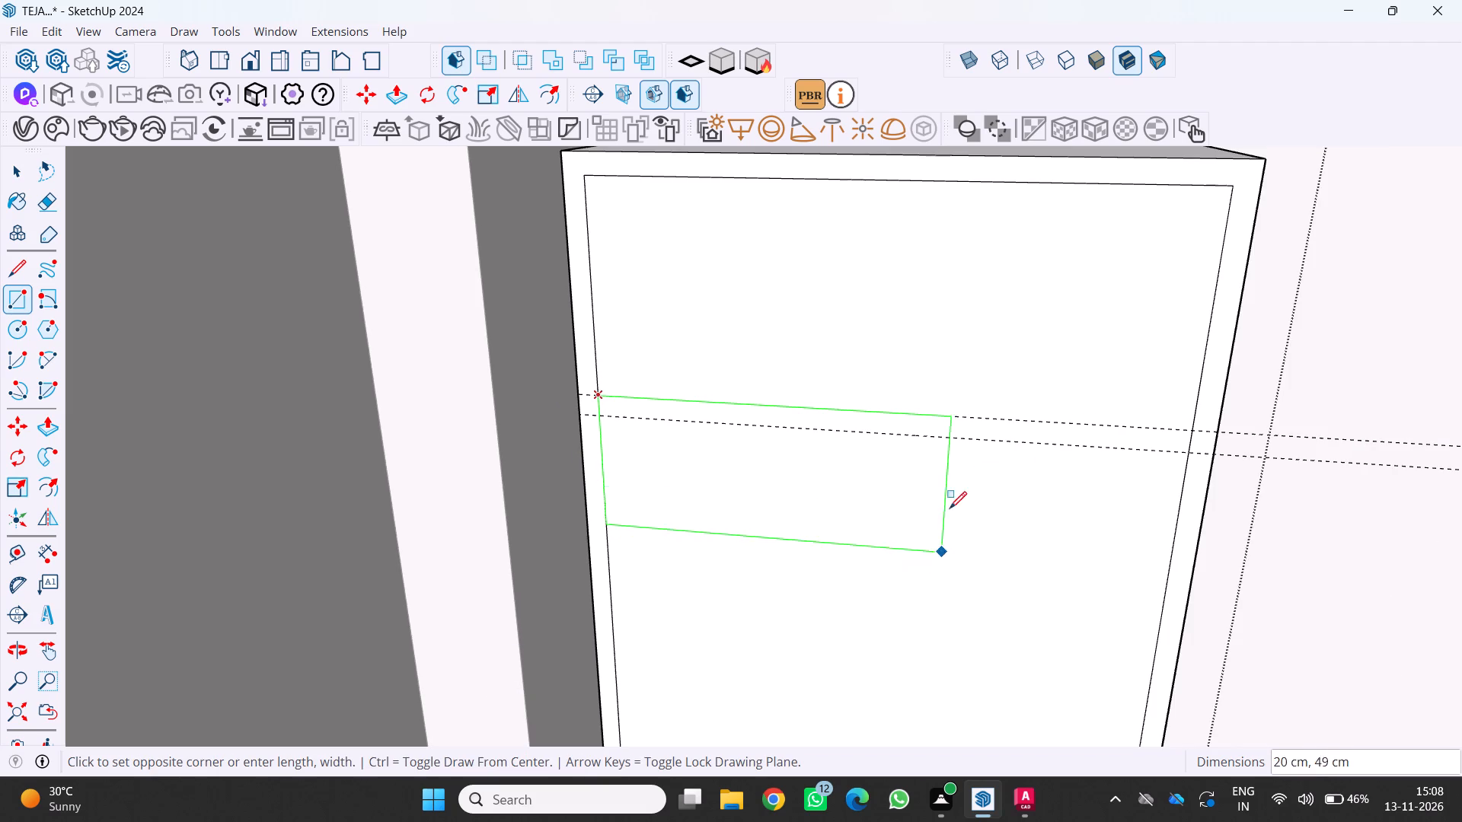
scroll(1225, 429, up, 2)
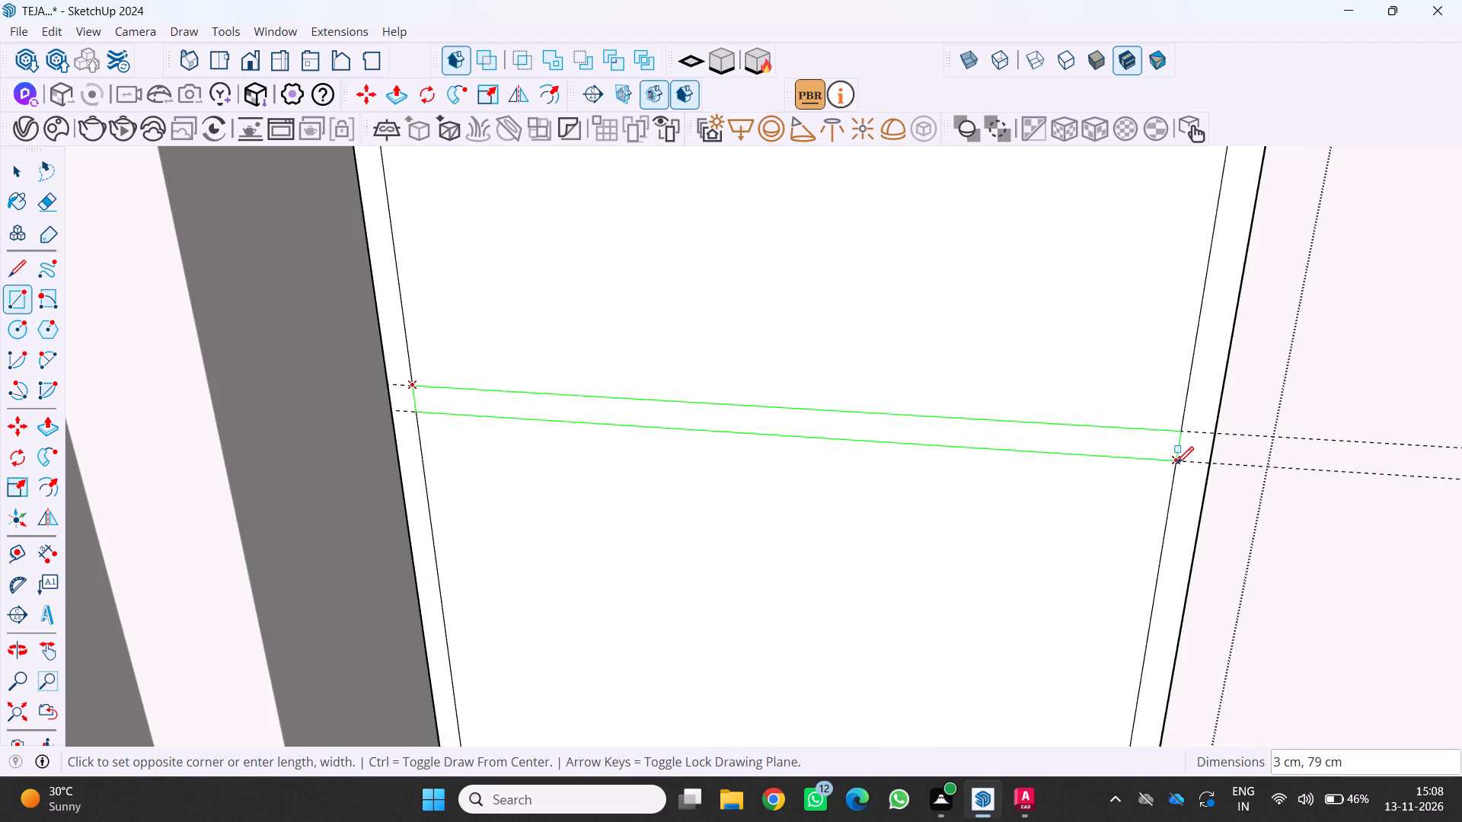
click(1176, 462)
Push the front face of the upper compartment 50 cm into the cabinet.
scroll(1139, 483, down, 7)
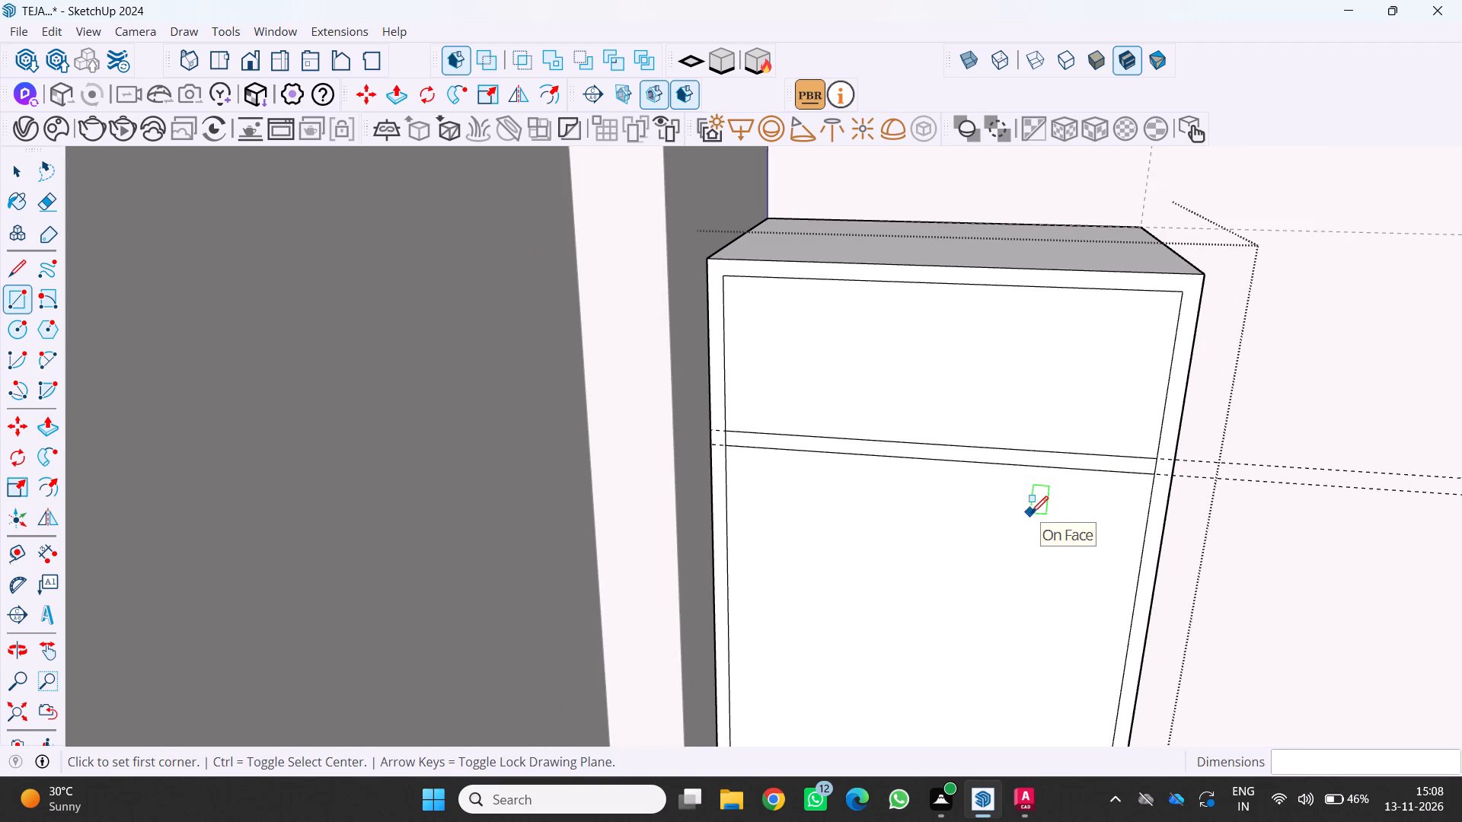
key(p)
click(1045, 419)
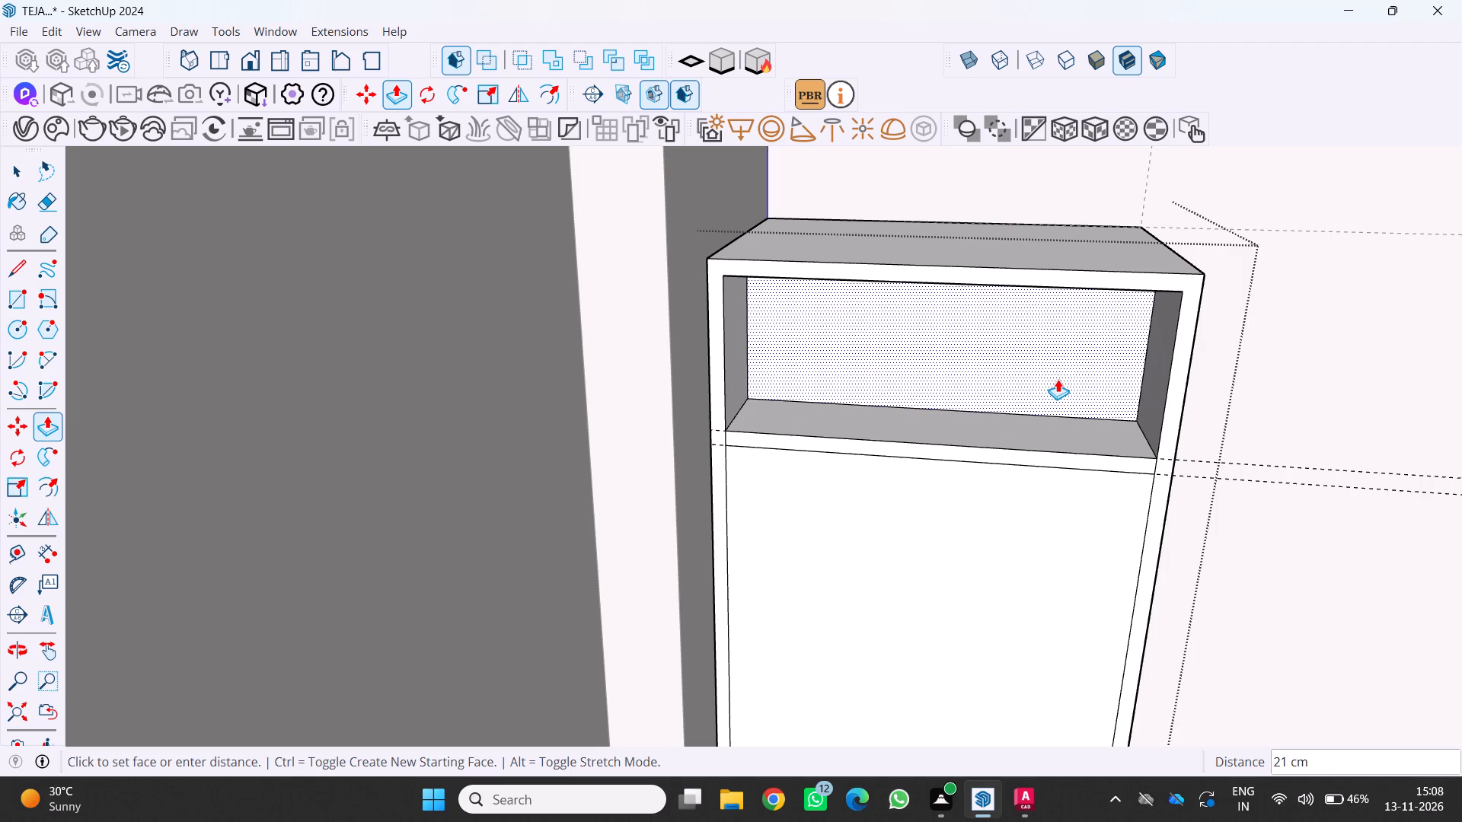
text(50)
key(Return)
Push the lower compartment's front face 50 cm inward, matching the back of the upper compartment.
scroll(1055, 383, down, 4)
middle_drag(889, 543, 918, 468)
click(903, 526)
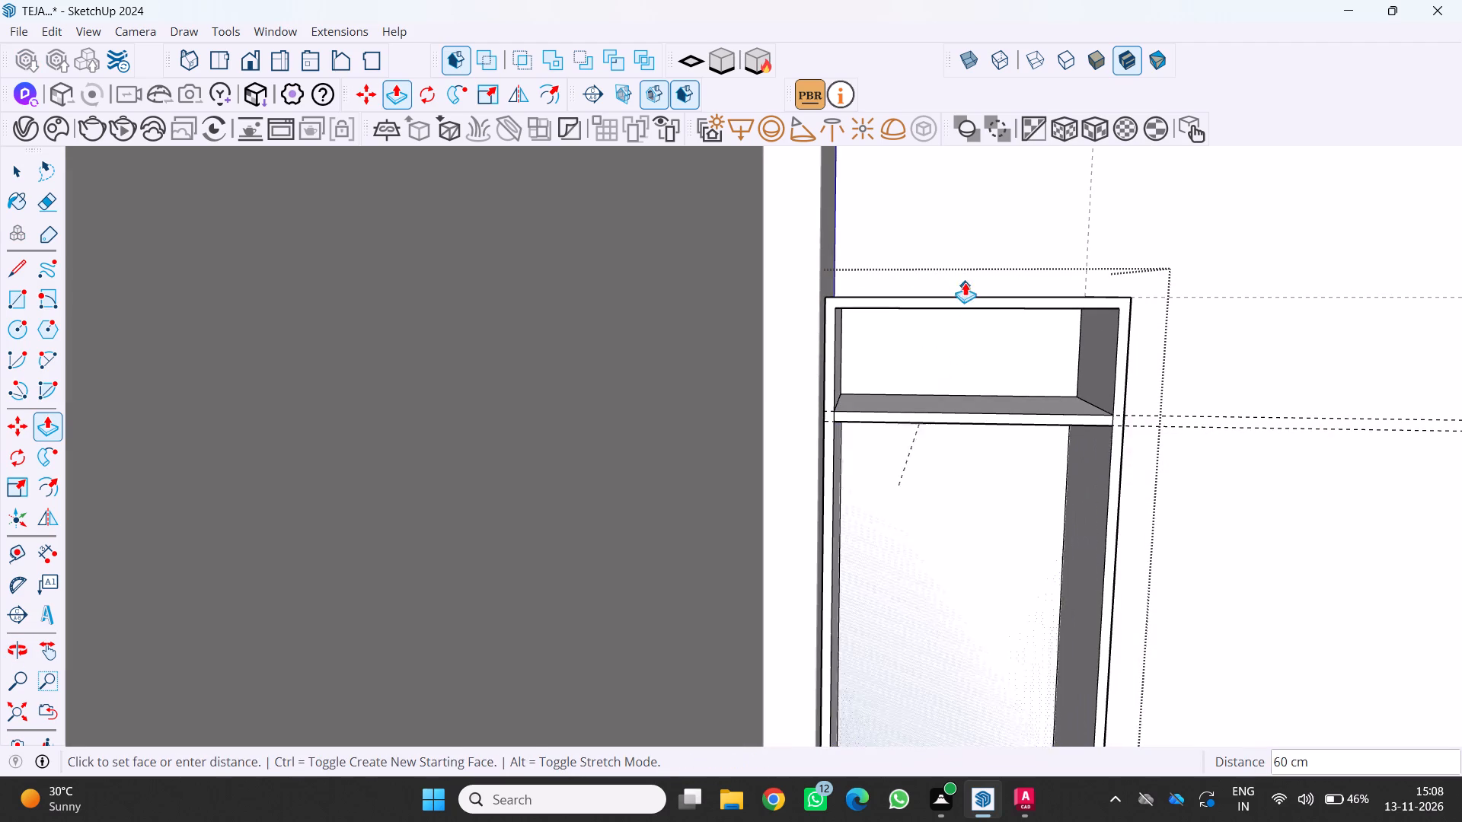
click(923, 359)
Erase the two horizontal guides that marked the shelf on the new cabinet.
scroll(887, 444, down, 5)
middle_drag(929, 496, 778, 568)
scroll(785, 574, down, 8)
middle_drag(778, 568, 772, 560)
middle_drag(873, 575, 990, 546)
scroll(982, 497, up, 3)
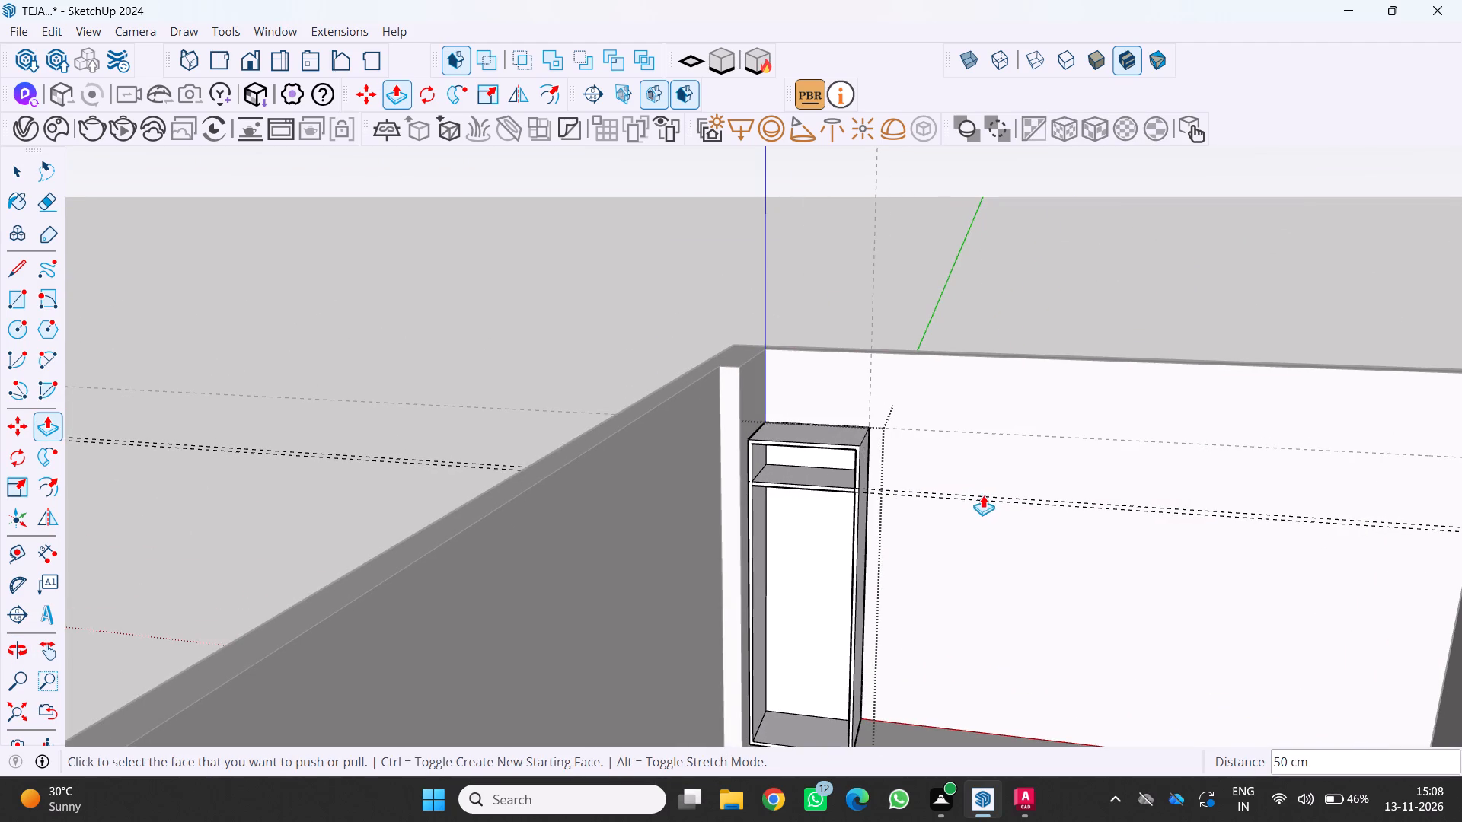
key(e)
scroll(1072, 497, up, 3)
middle_drag(1028, 505, 843, 633)
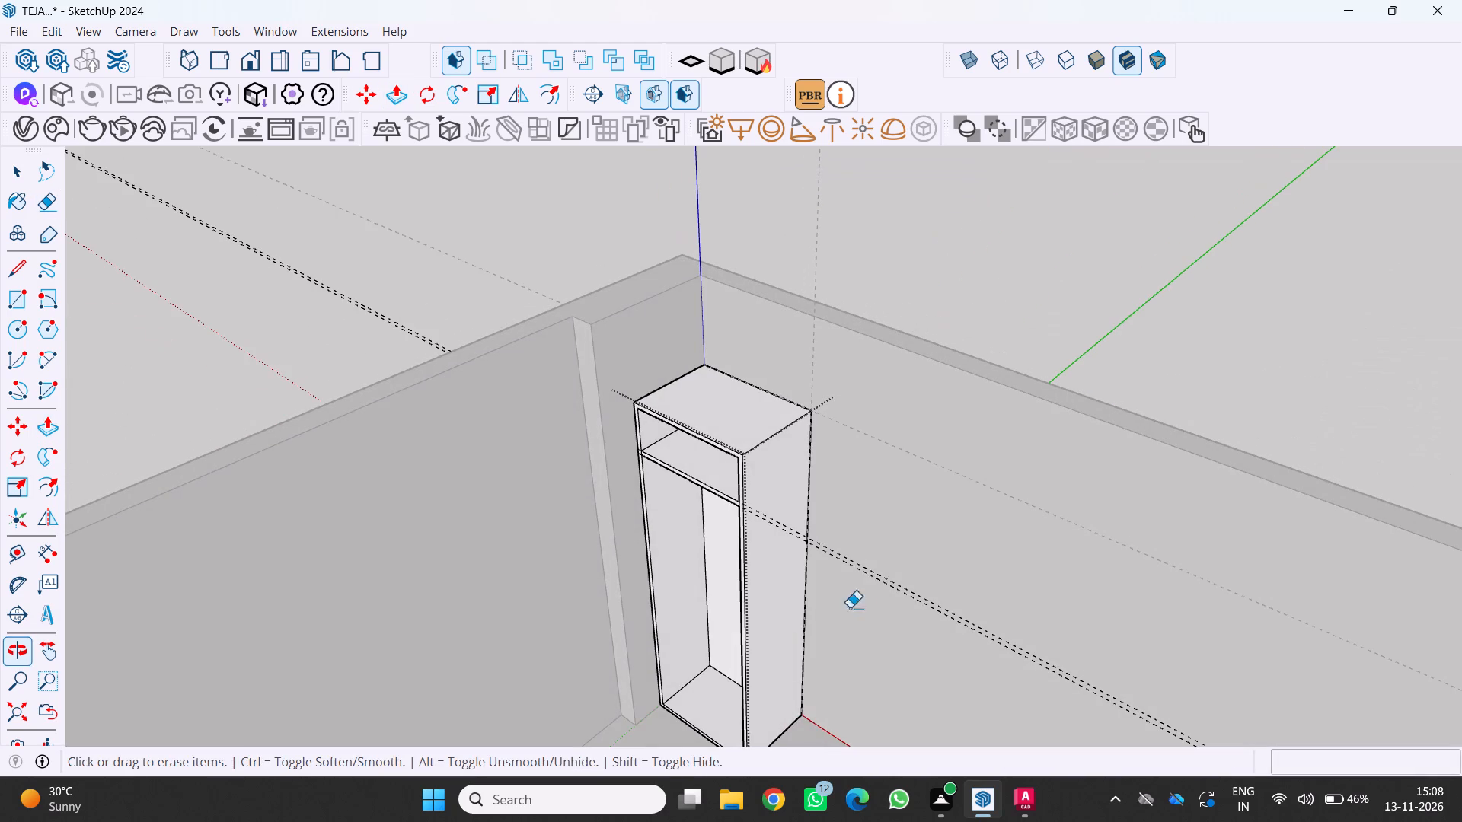
click(875, 578)
click(886, 570)
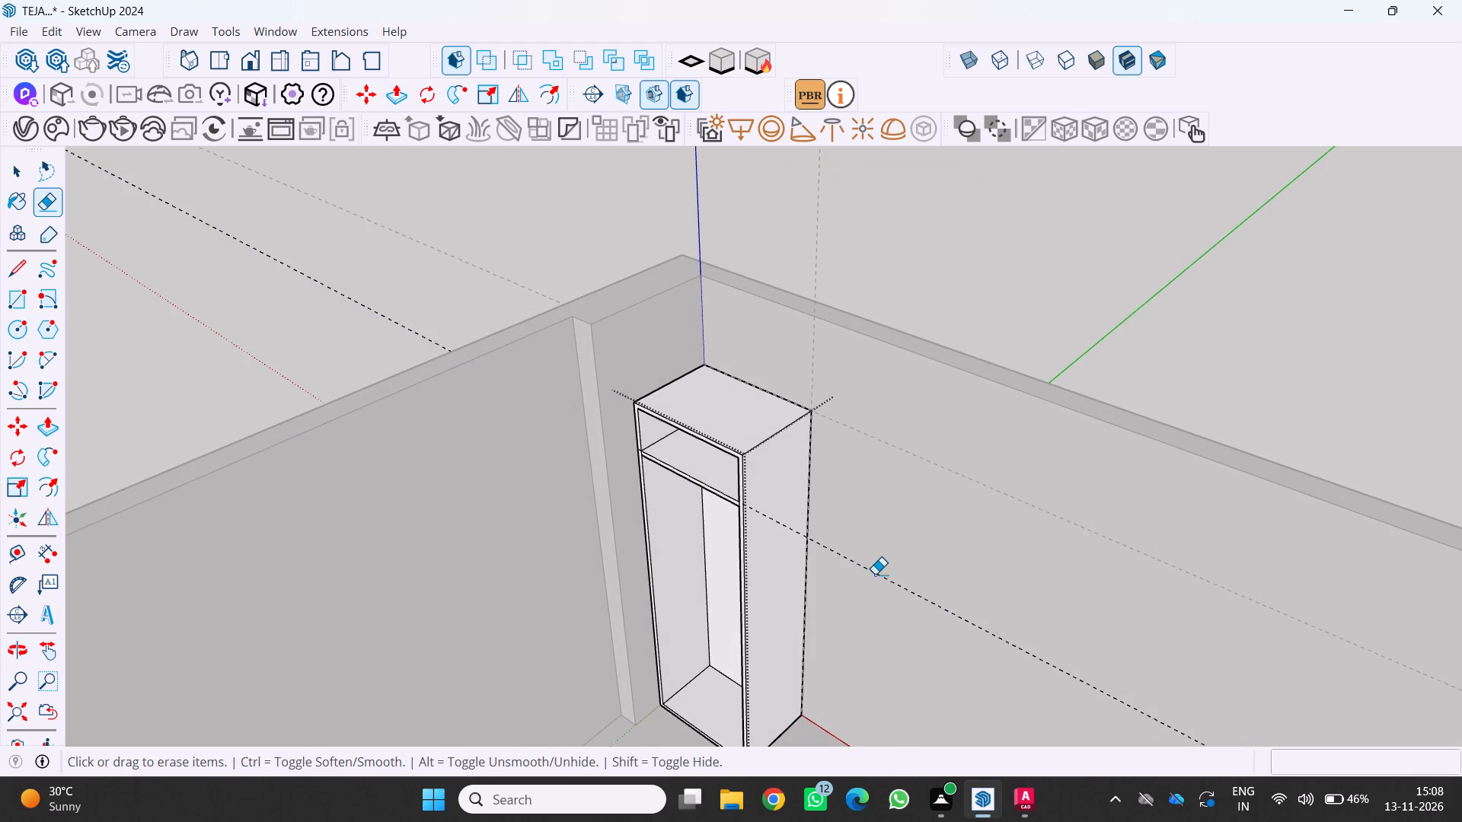
click(875, 574)
Close the new cabinet's group for editing.
scroll(816, 607, down, 4)
middle_drag(823, 610, 978, 514)
scroll(978, 514, down, 5)
middle_drag(934, 540, 933, 413)
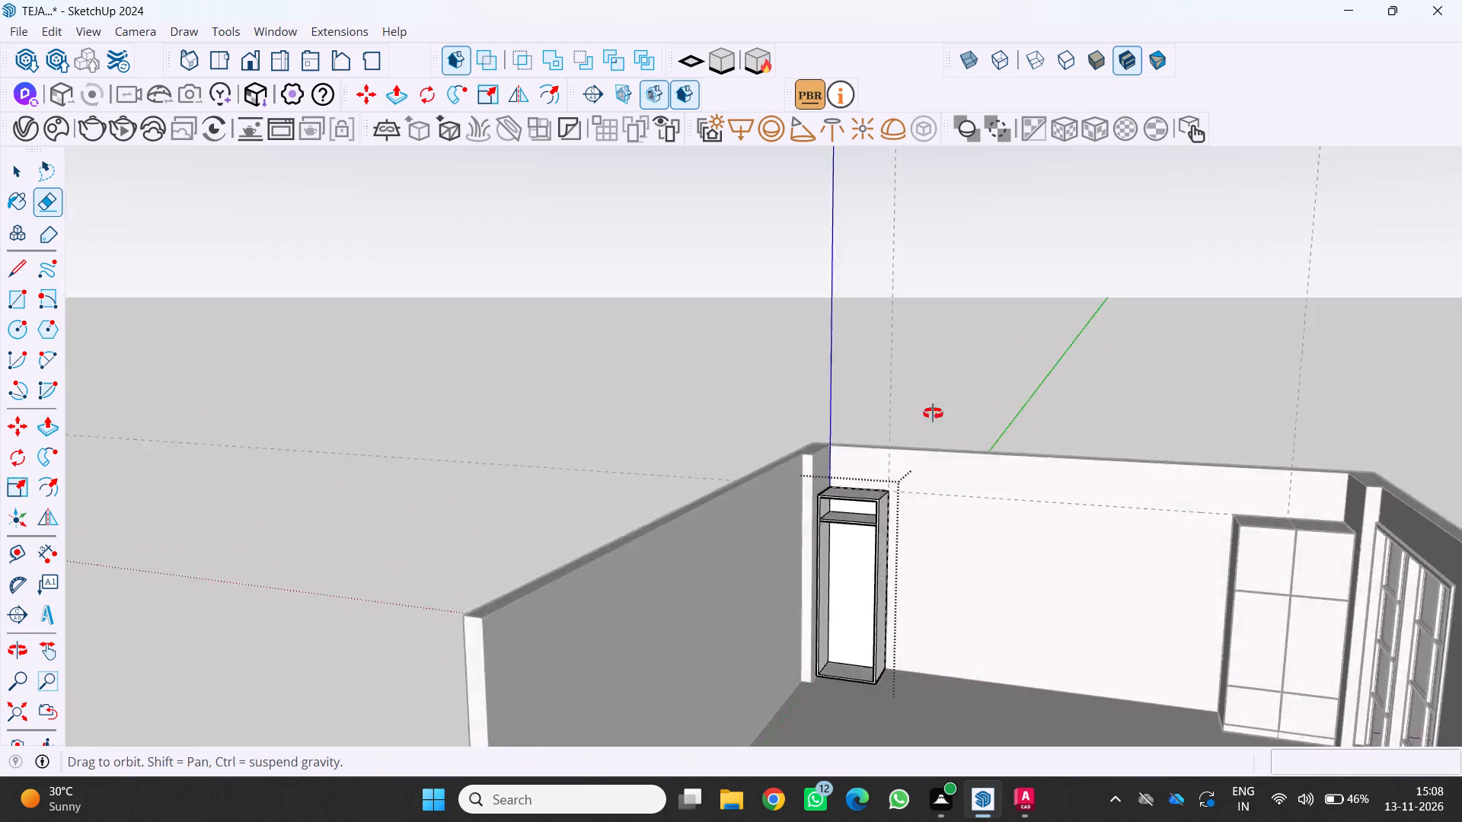
middle_drag(933, 413, 934, 400)
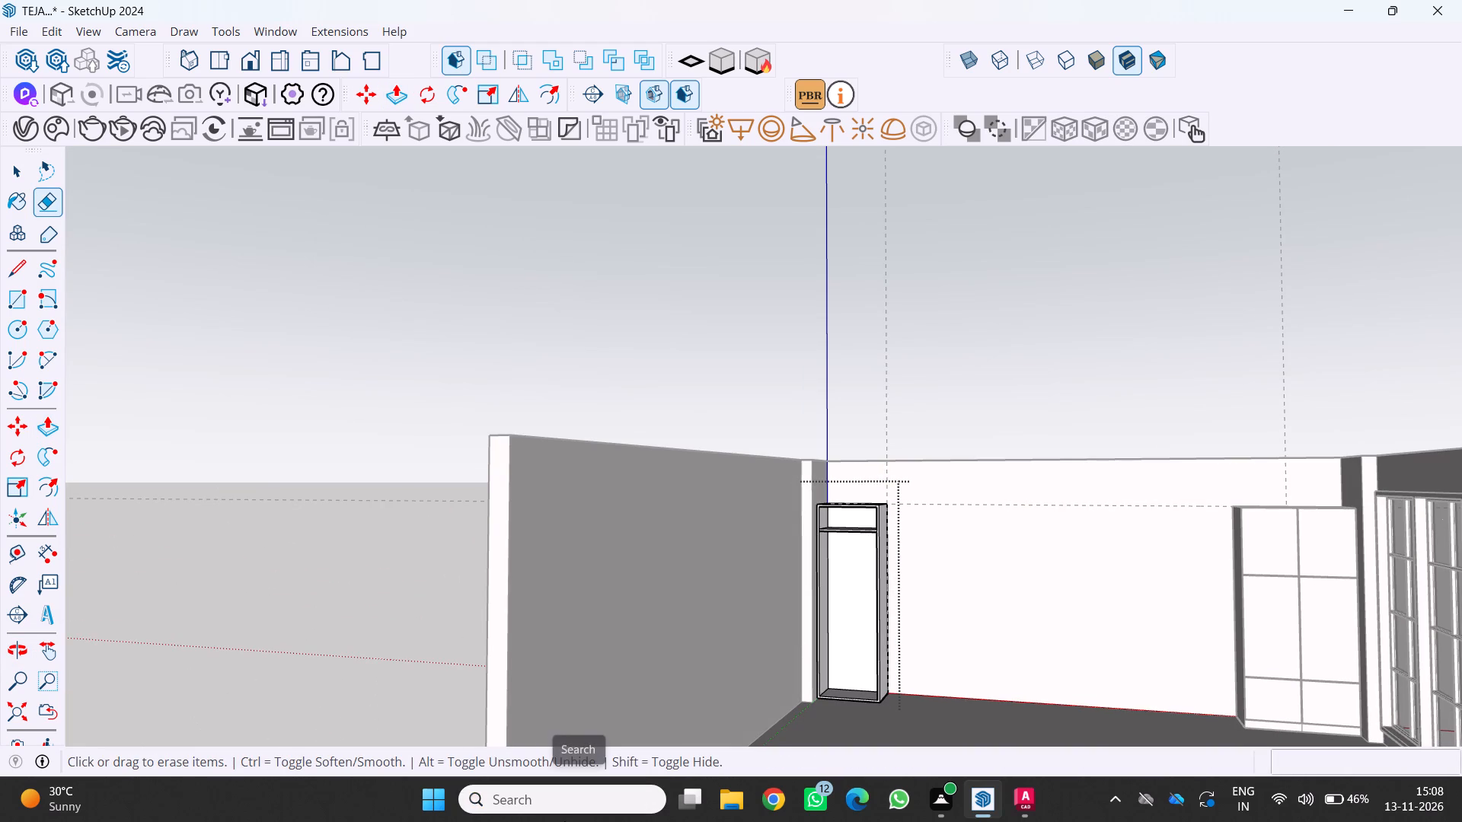
scroll(678, 715, down, 4)
middle_drag(701, 638, 688, 679)
middle_drag(694, 678, 696, 678)
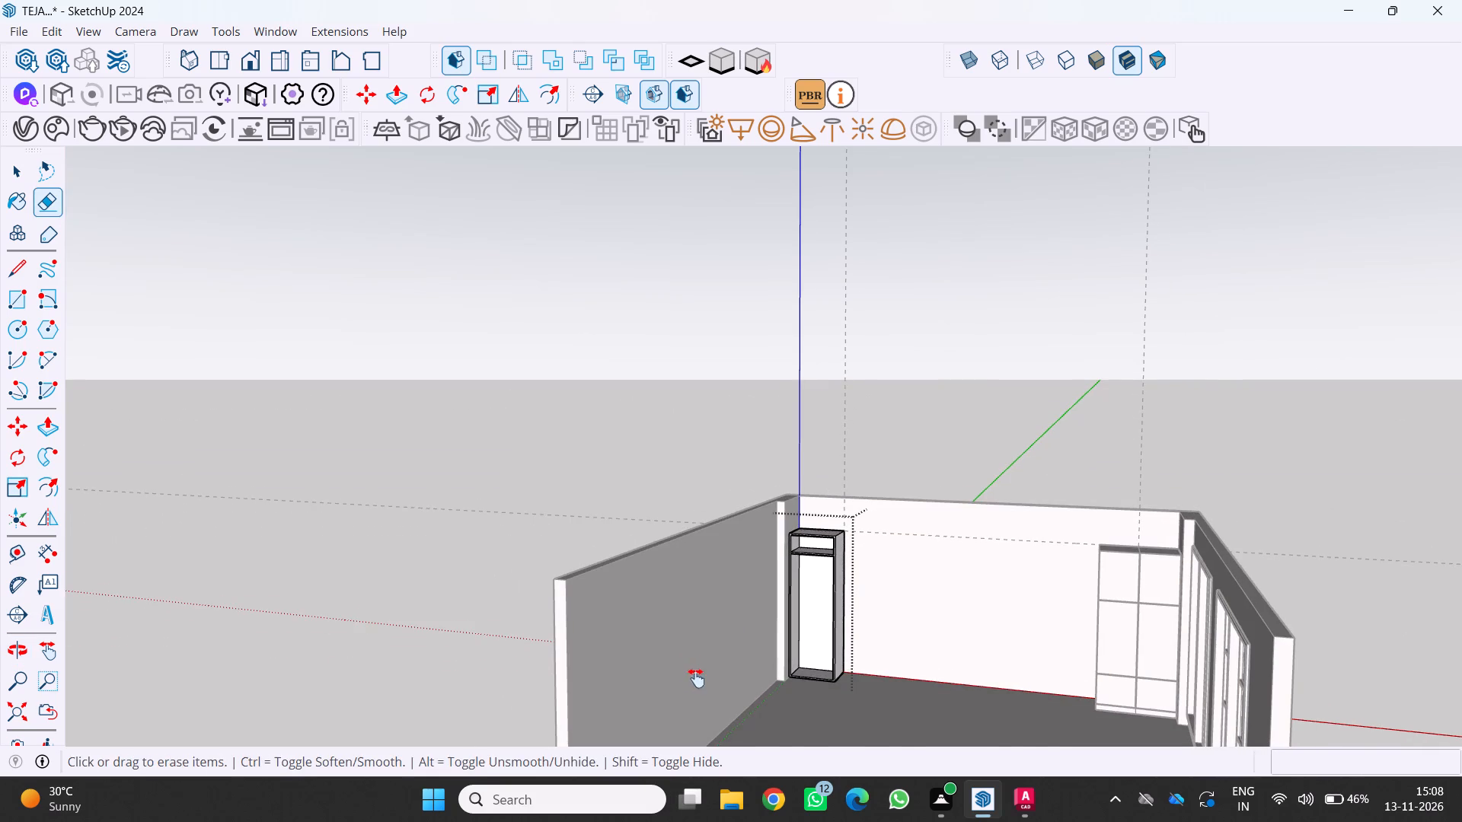
middle_drag(696, 678, 772, 545)
key(space)
click(521, 617)
Examine the room from several angles, comparing the open cabinet with the paneled cabinet at the other end of the back wall.
scroll(650, 529, up, 3)
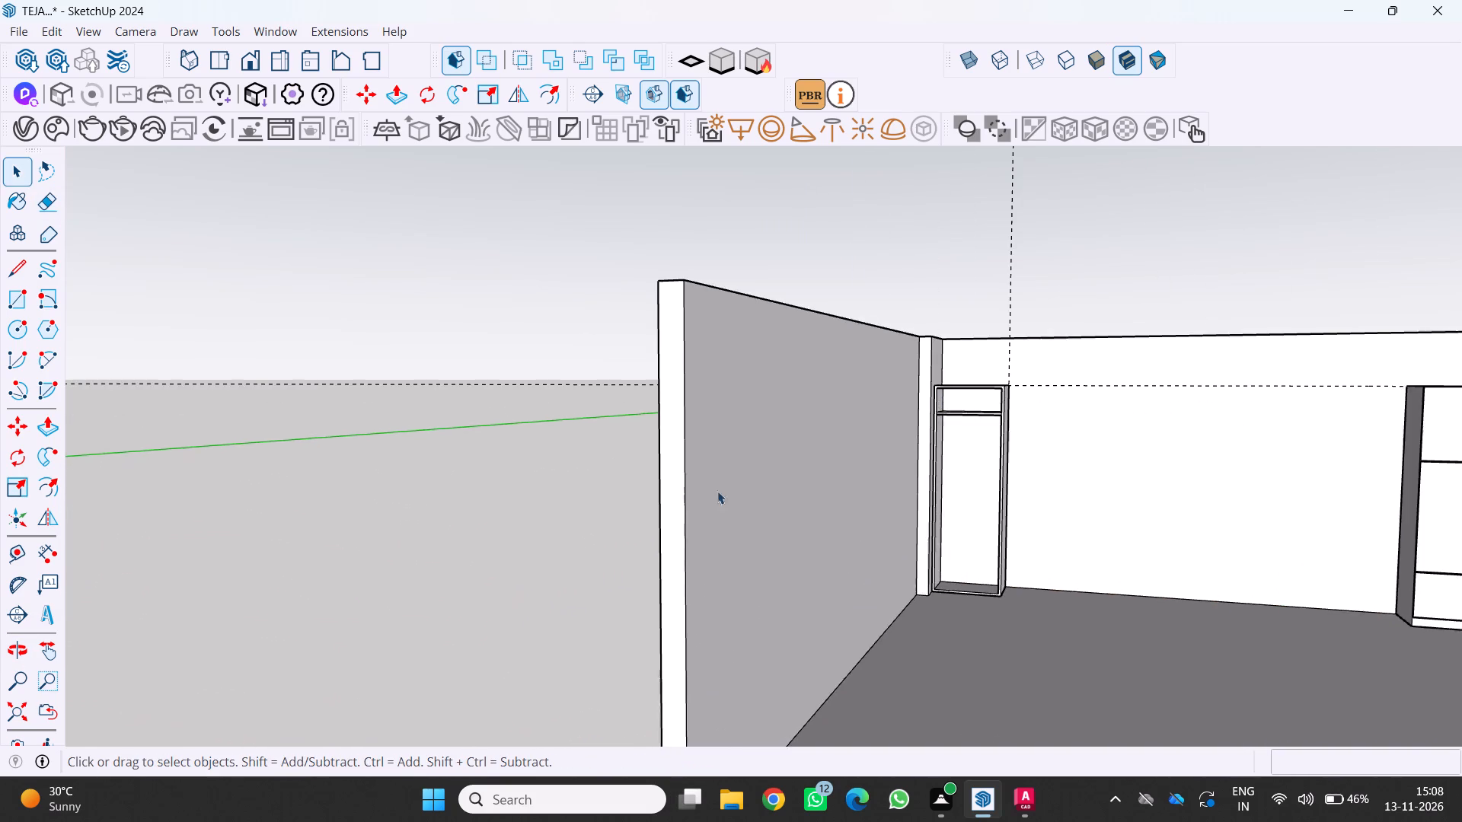
middle_drag(793, 476, 661, 531)
scroll(900, 464, up, 4)
middle_drag(1169, 371, 1325, 346)
scroll(1087, 432, down, 5)
middle_drag(1072, 443, 870, 521)
scroll(870, 521, down, 8)
middle_drag(873, 541, 1175, 460)
scroll(1032, 508, up, 3)
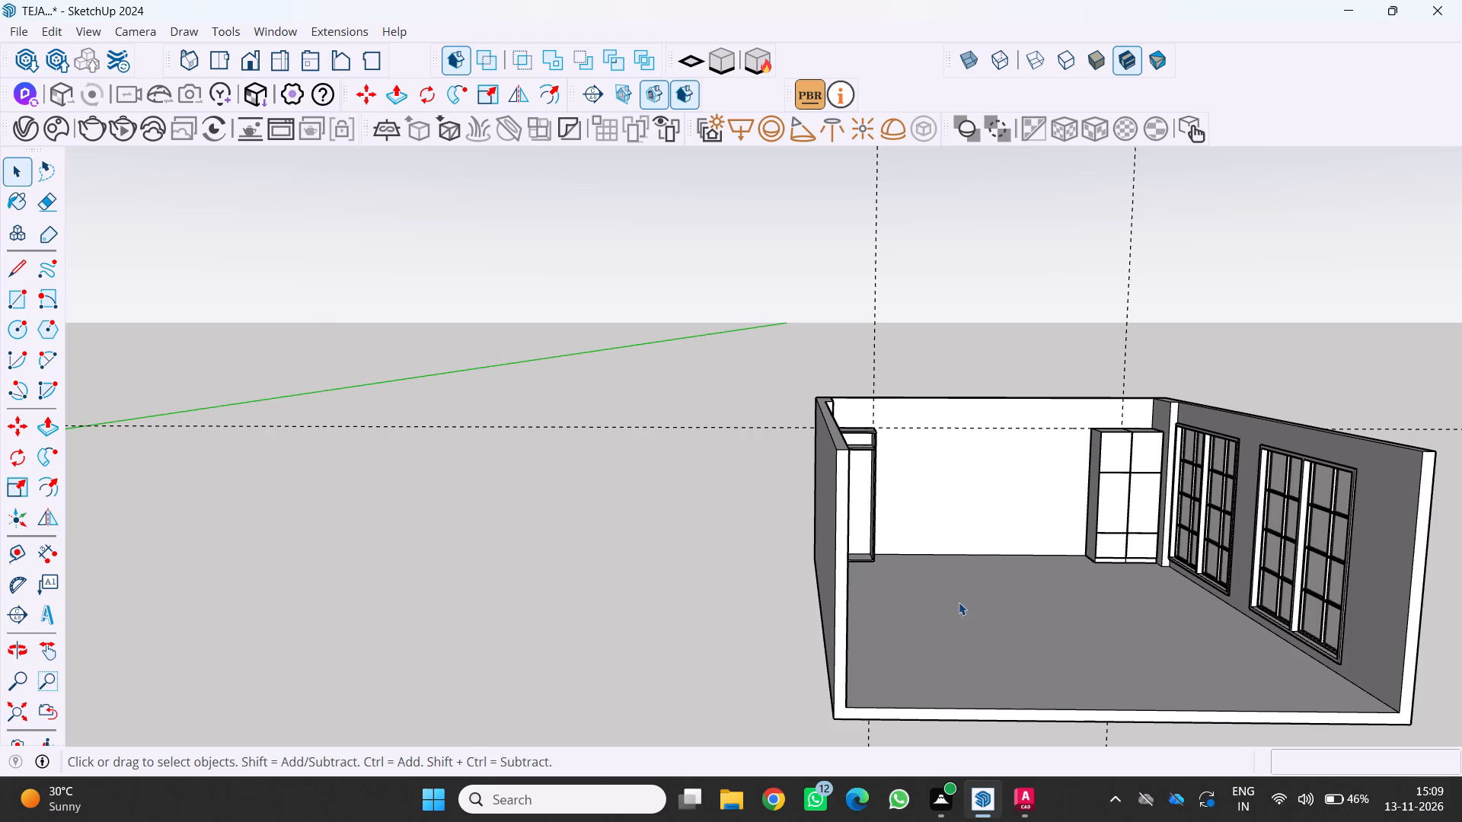
scroll(1045, 605, up, 1)
middle_drag(915, 632, 848, 666)
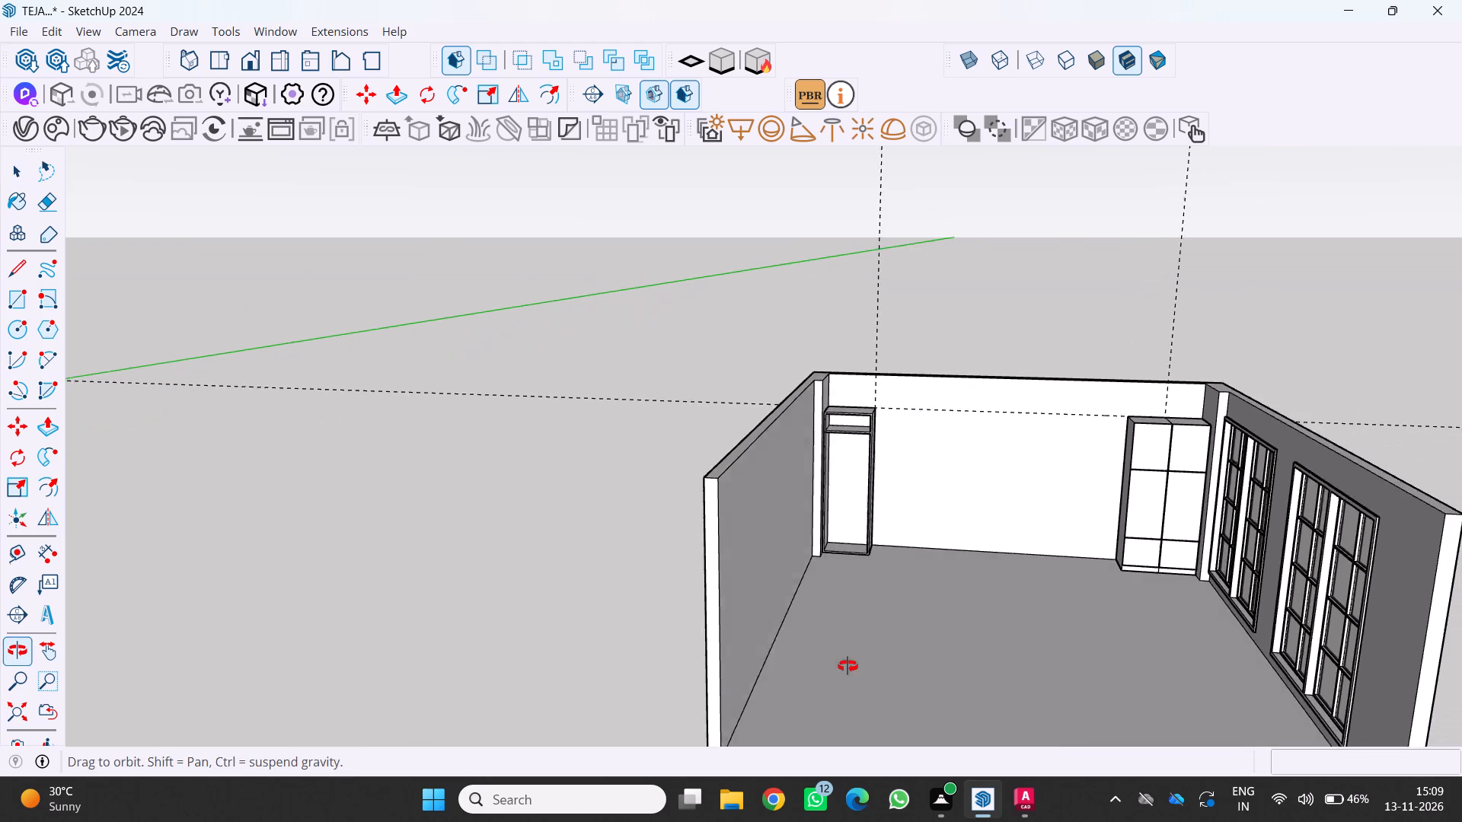
middle_drag(848, 666, 845, 666)
Reopen the open cabinet's group and push its inner bottom face down 3 cm to the floor, removing the bottom board.
scroll(793, 604, up, 6)
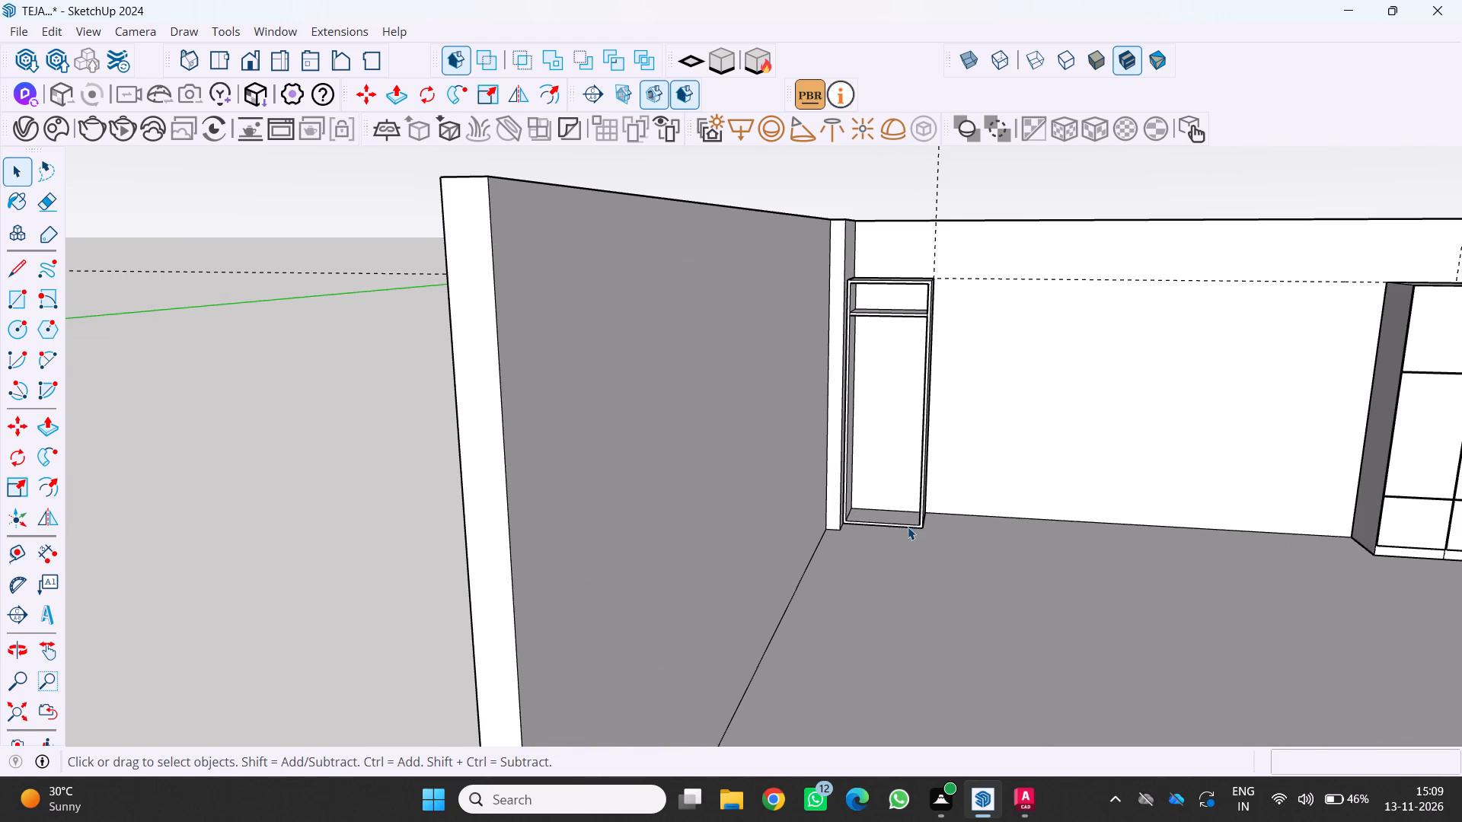
scroll(904, 528, up, 4)
key(p)
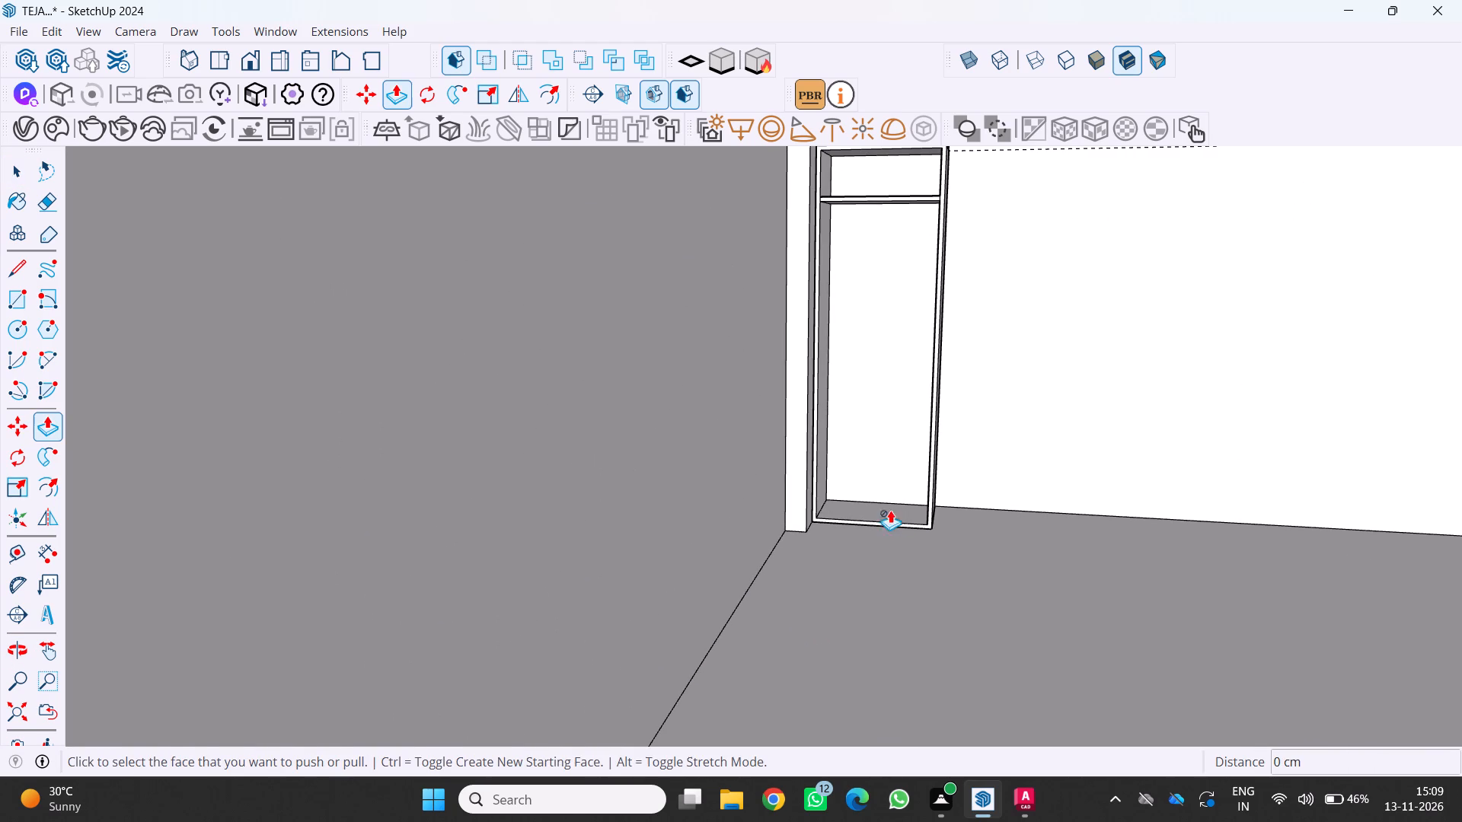
scroll(881, 518, up, 3)
key(space)
click(883, 510)
scroll(883, 510, up, 3)
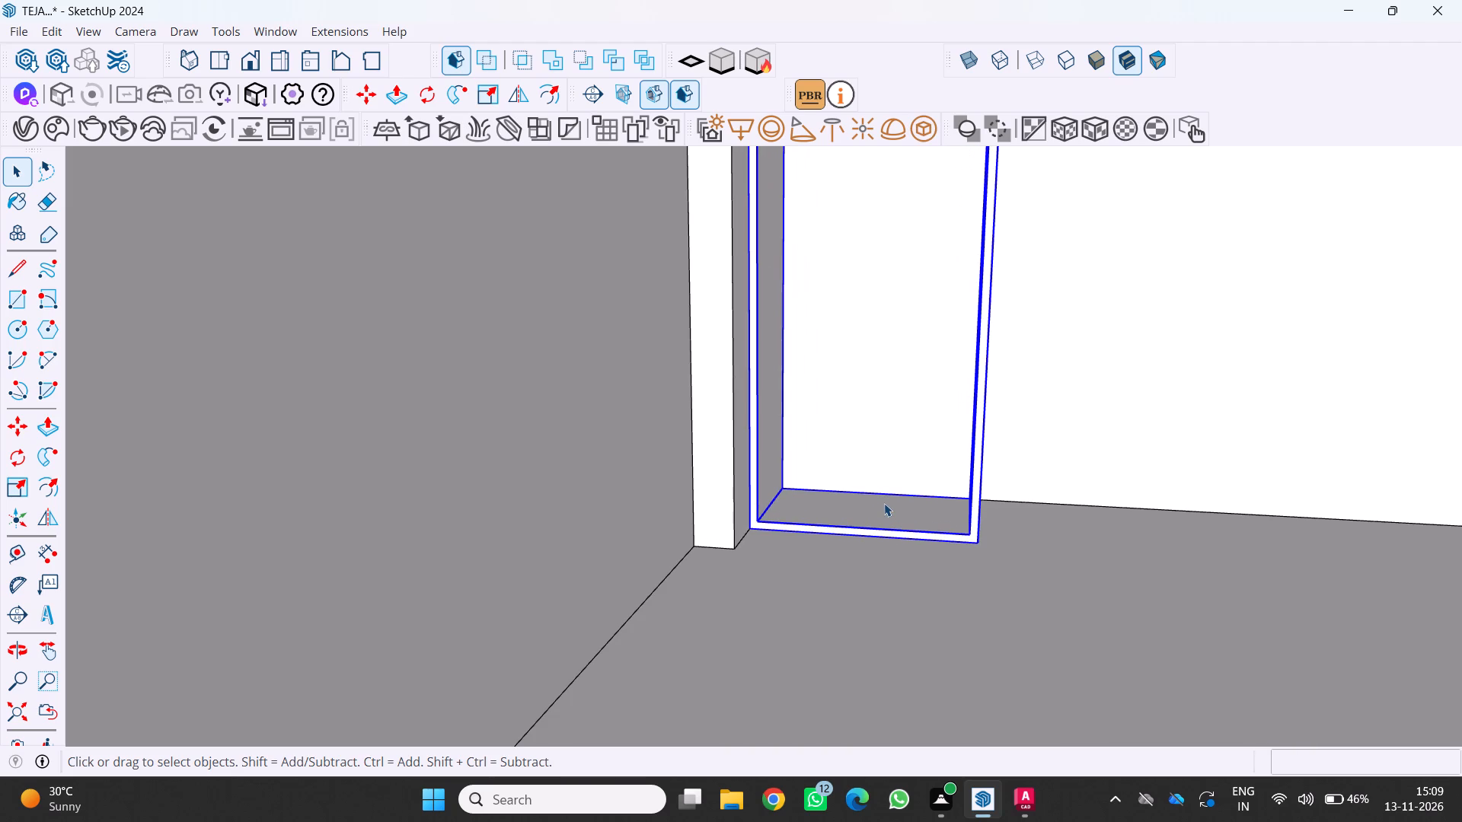
click(884, 503)
click(885, 508)
scroll(878, 515, up, 1)
middle_drag(878, 515, 873, 559)
double_click(872, 543)
double_click(883, 534)
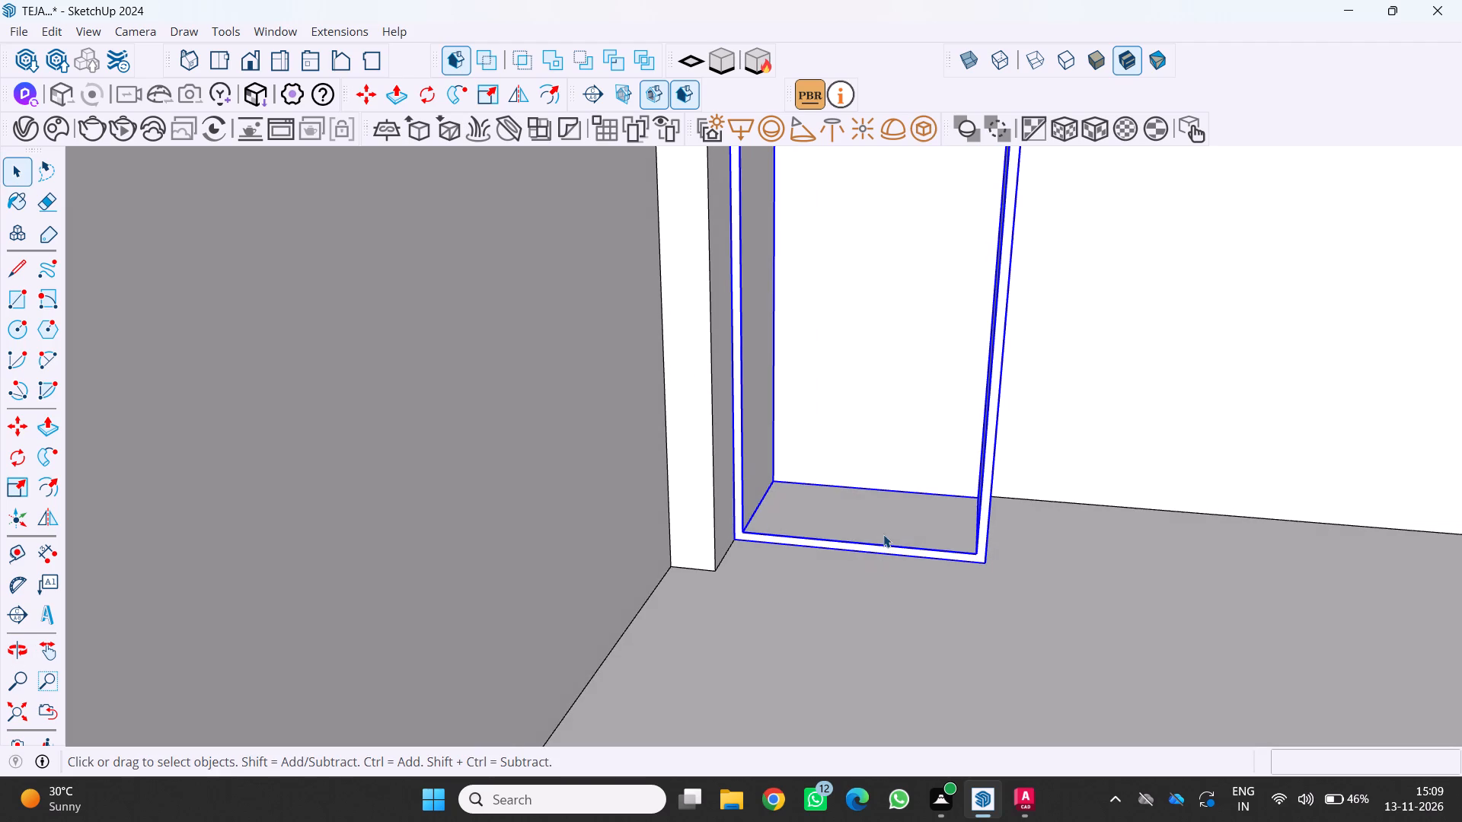
triple_click(883, 534)
double_click(883, 534)
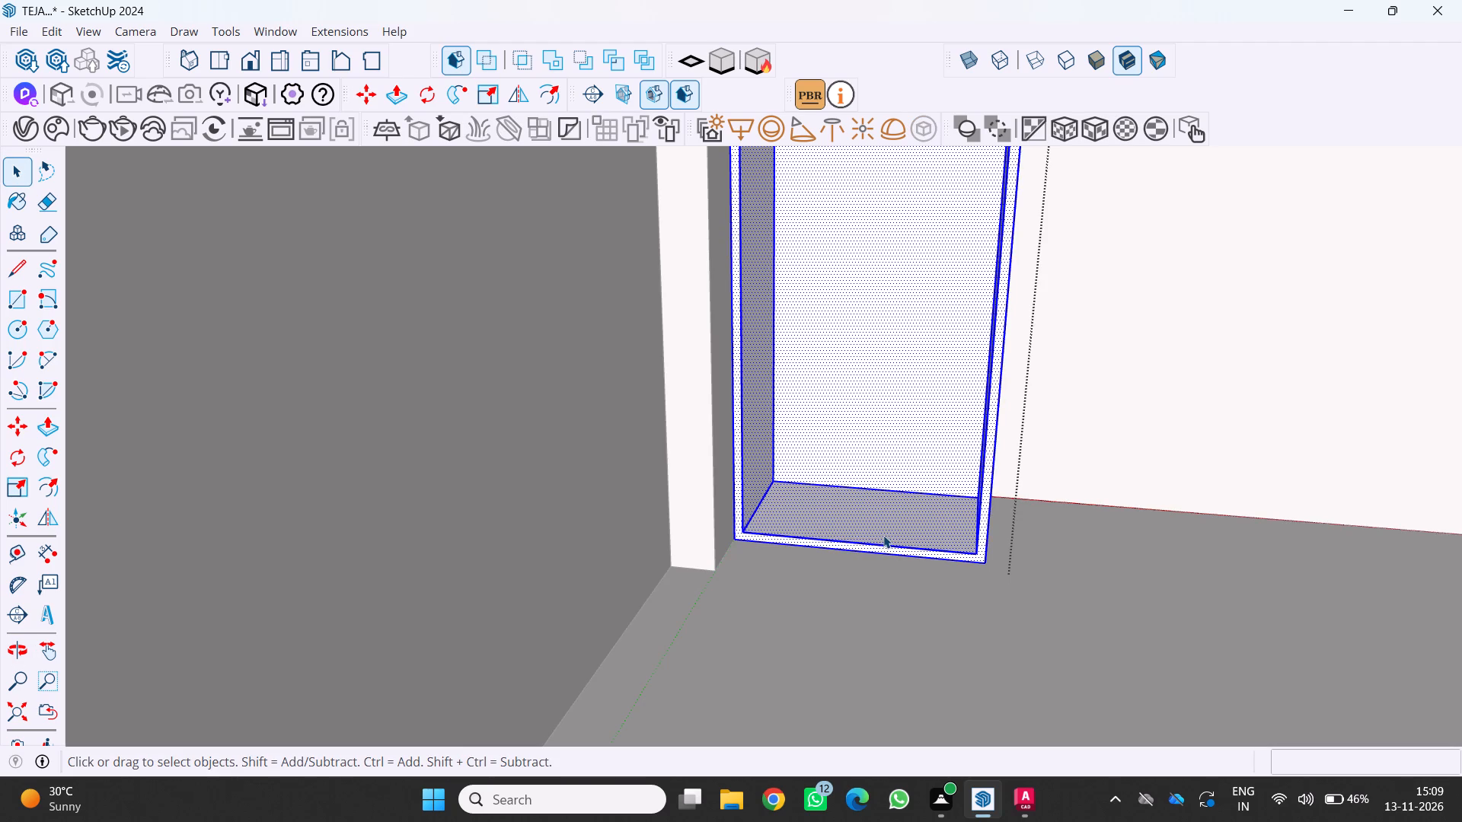
key(p)
click(886, 527)
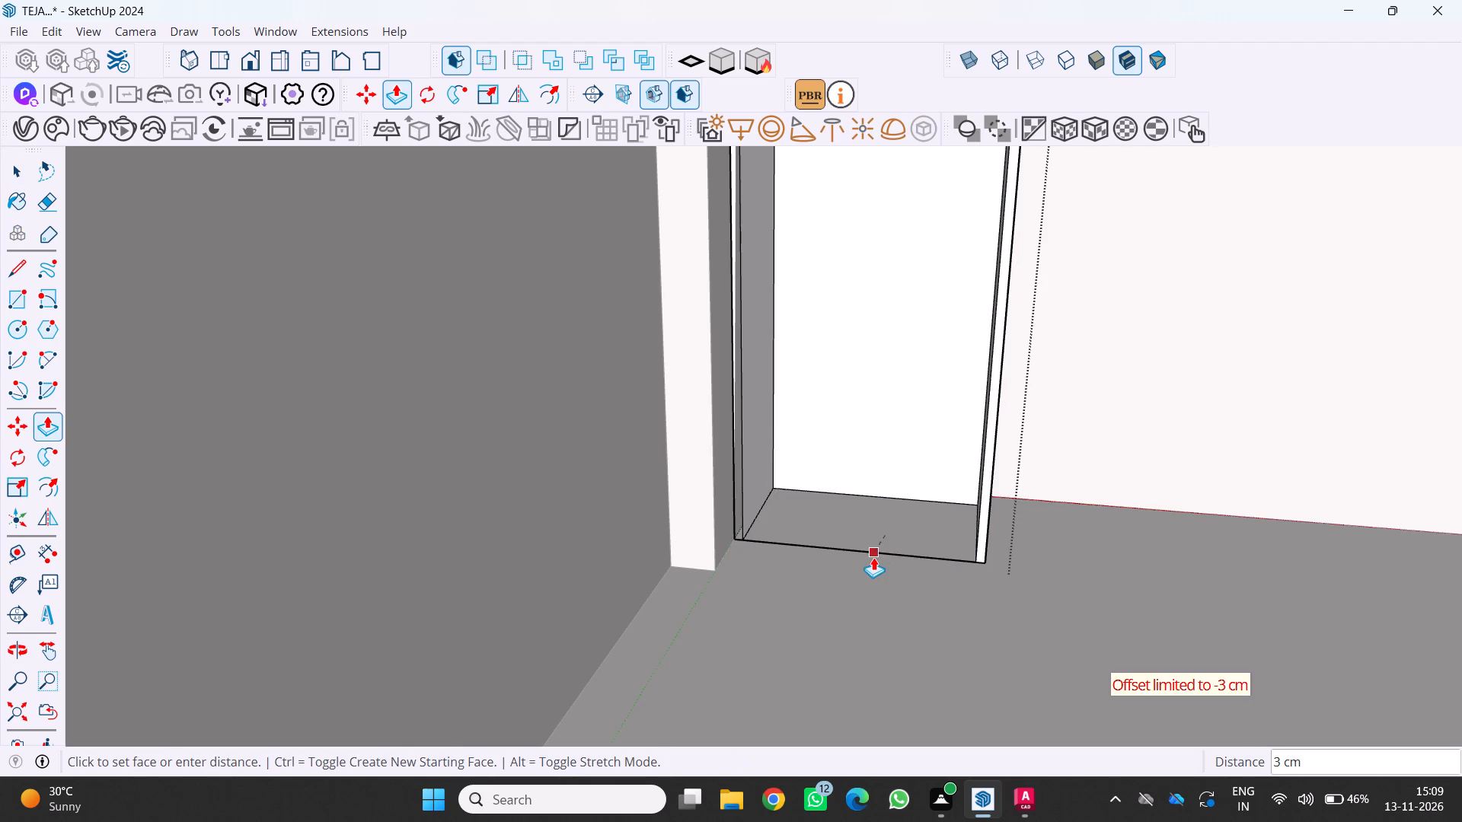
click(873, 557)
Examine the cabinet's open base and how it stands beside the pillar in the whole room.
scroll(851, 578, down, 11)
middle_drag(847, 581, 892, 511)
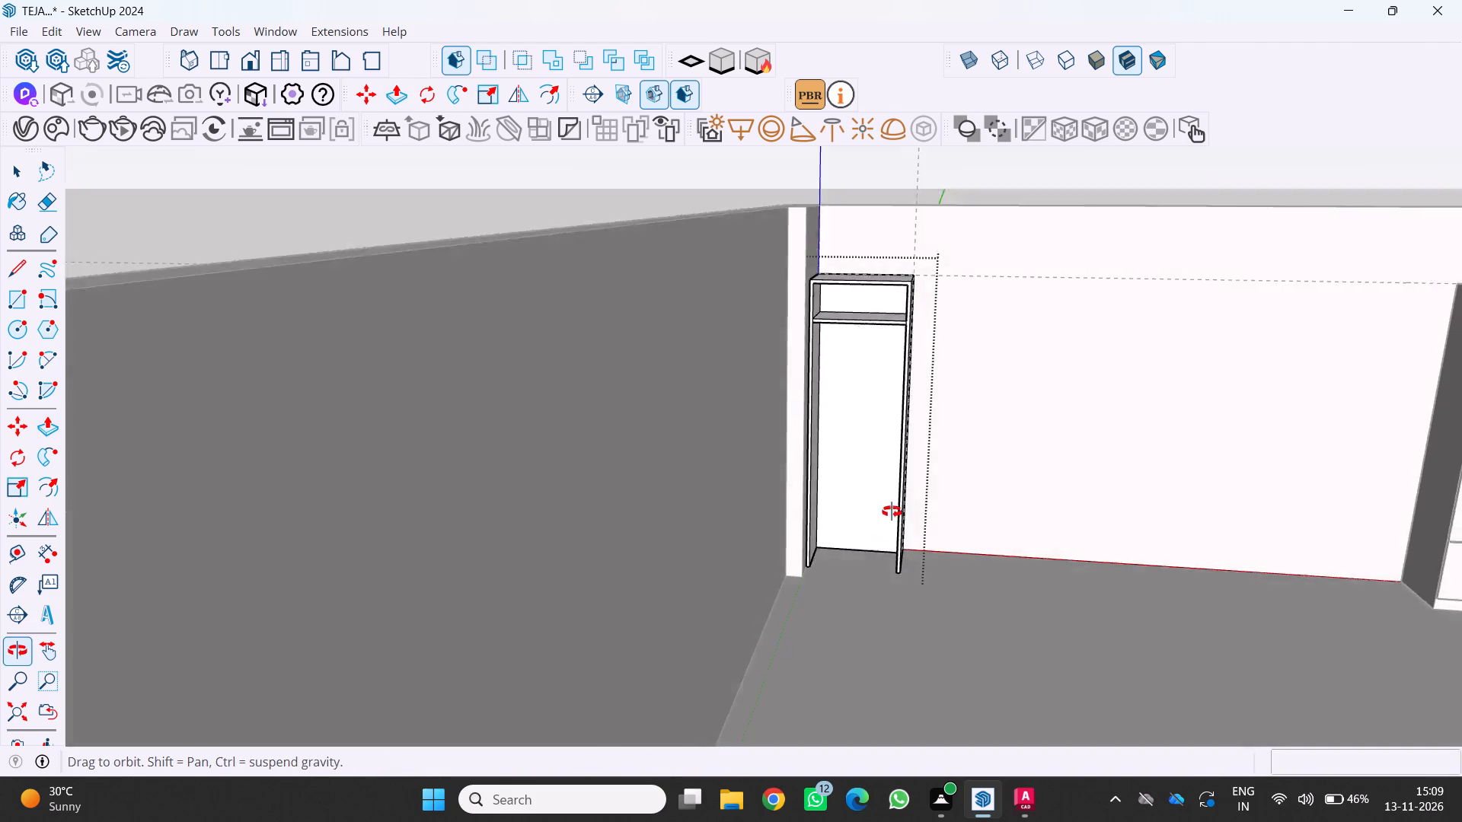
middle_drag(892, 511, 933, 438)
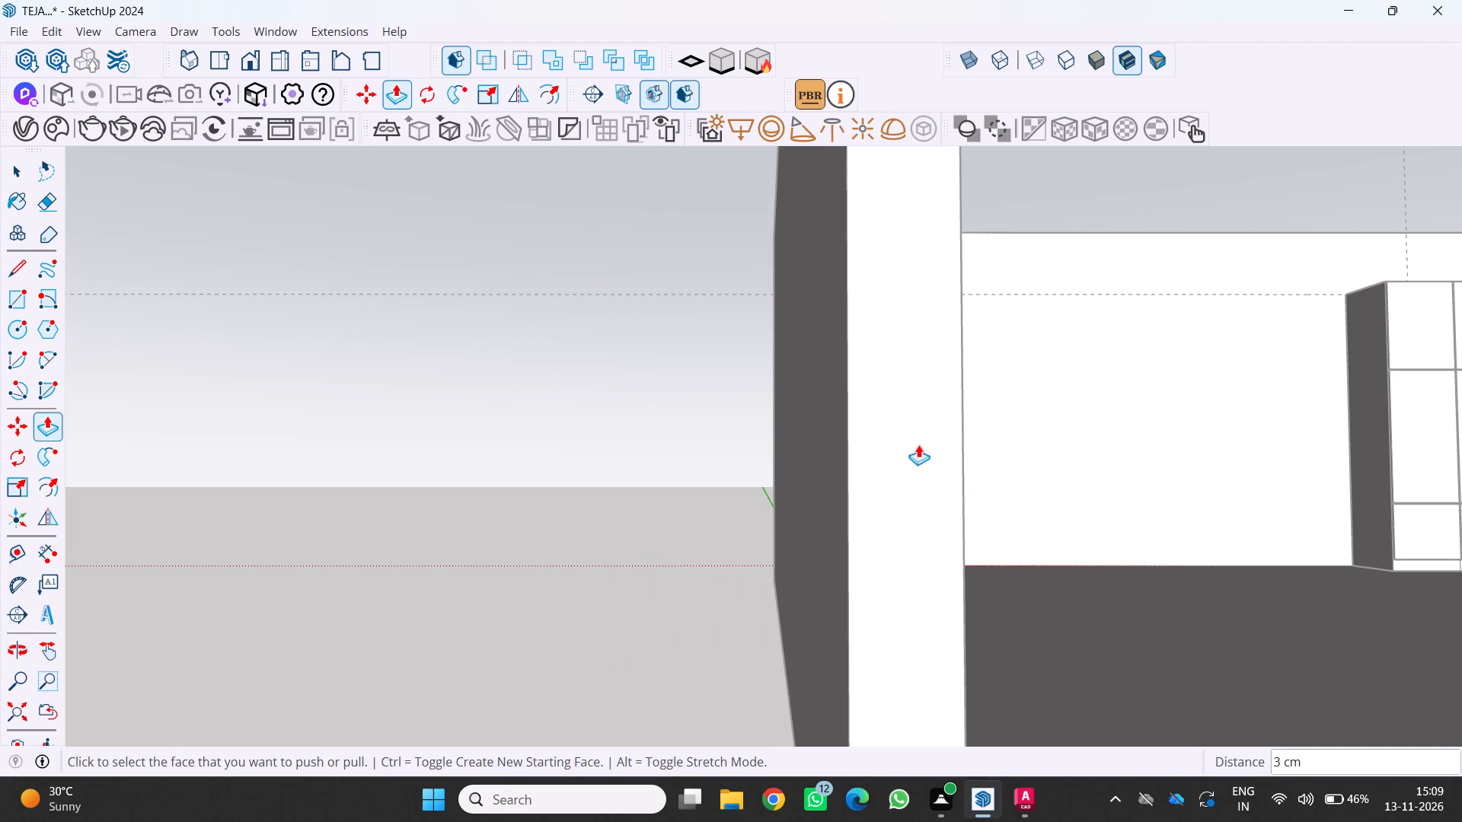
middle_drag(860, 521, 595, 664)
scroll(595, 664, down, 15)
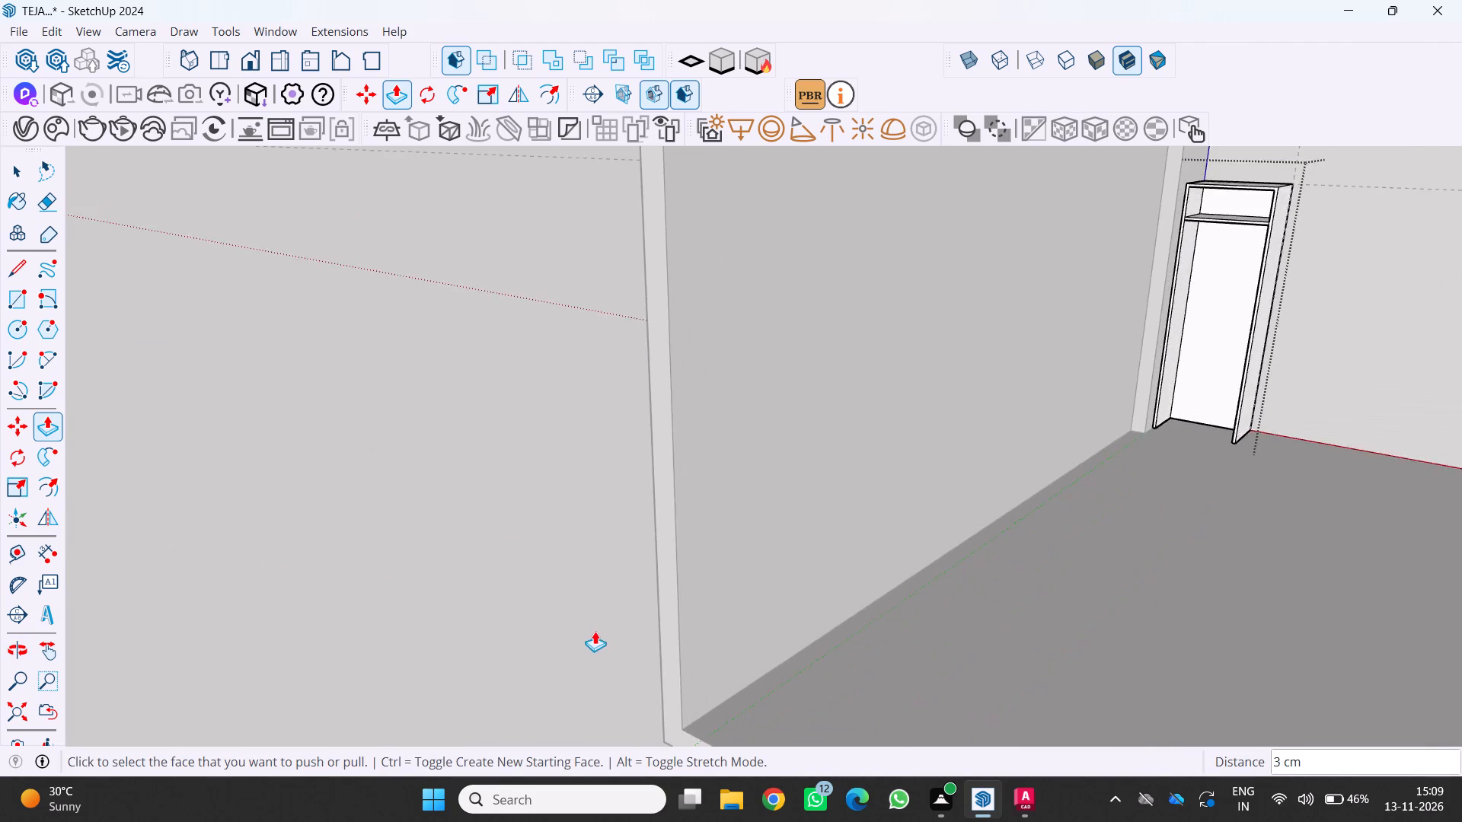
scroll(595, 631, down, 6)
middle_drag(579, 640, 777, 608)
scroll(811, 599, down, 7)
middle_drag(752, 629, 645, 587)
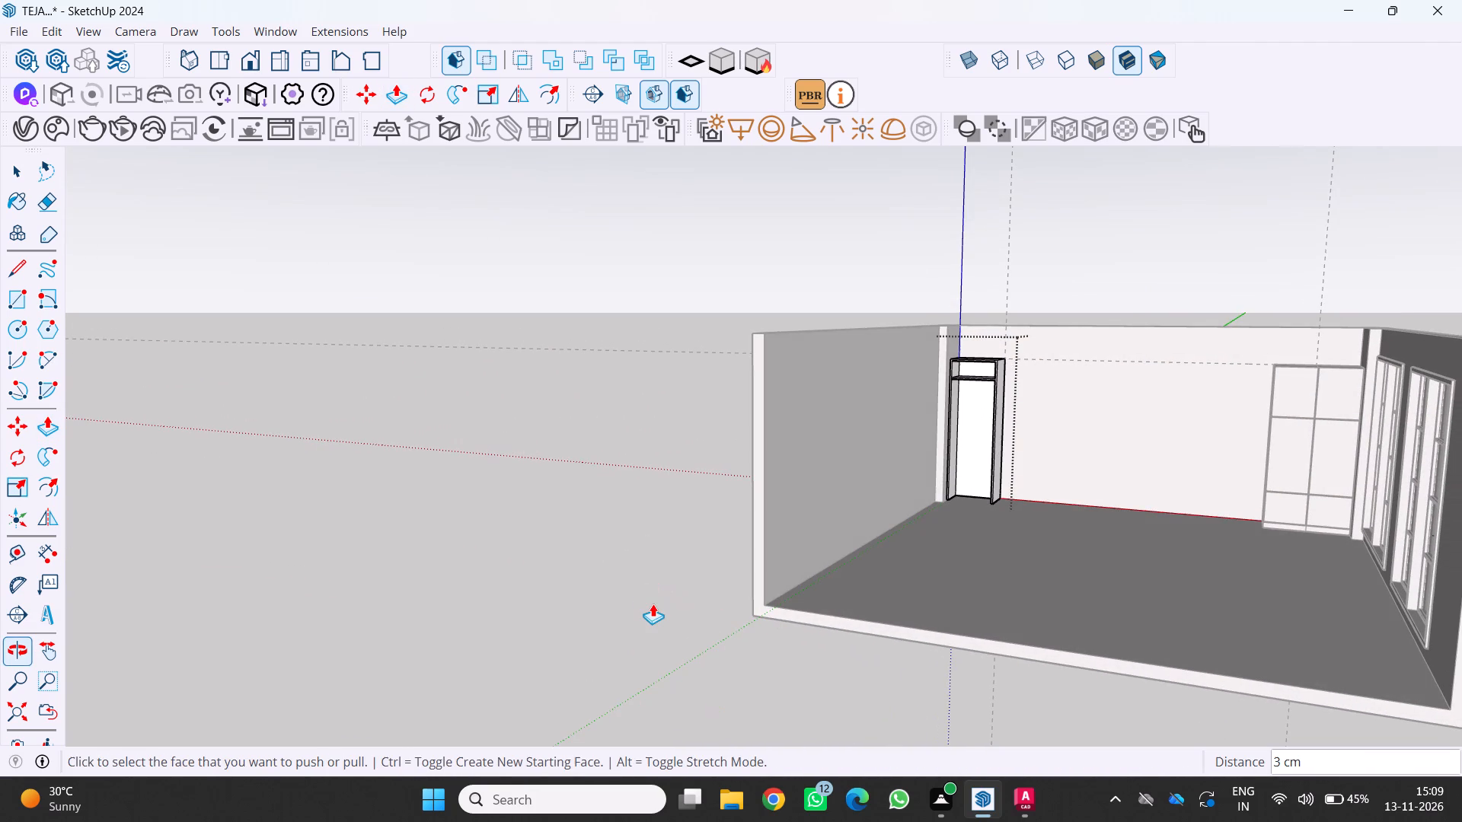
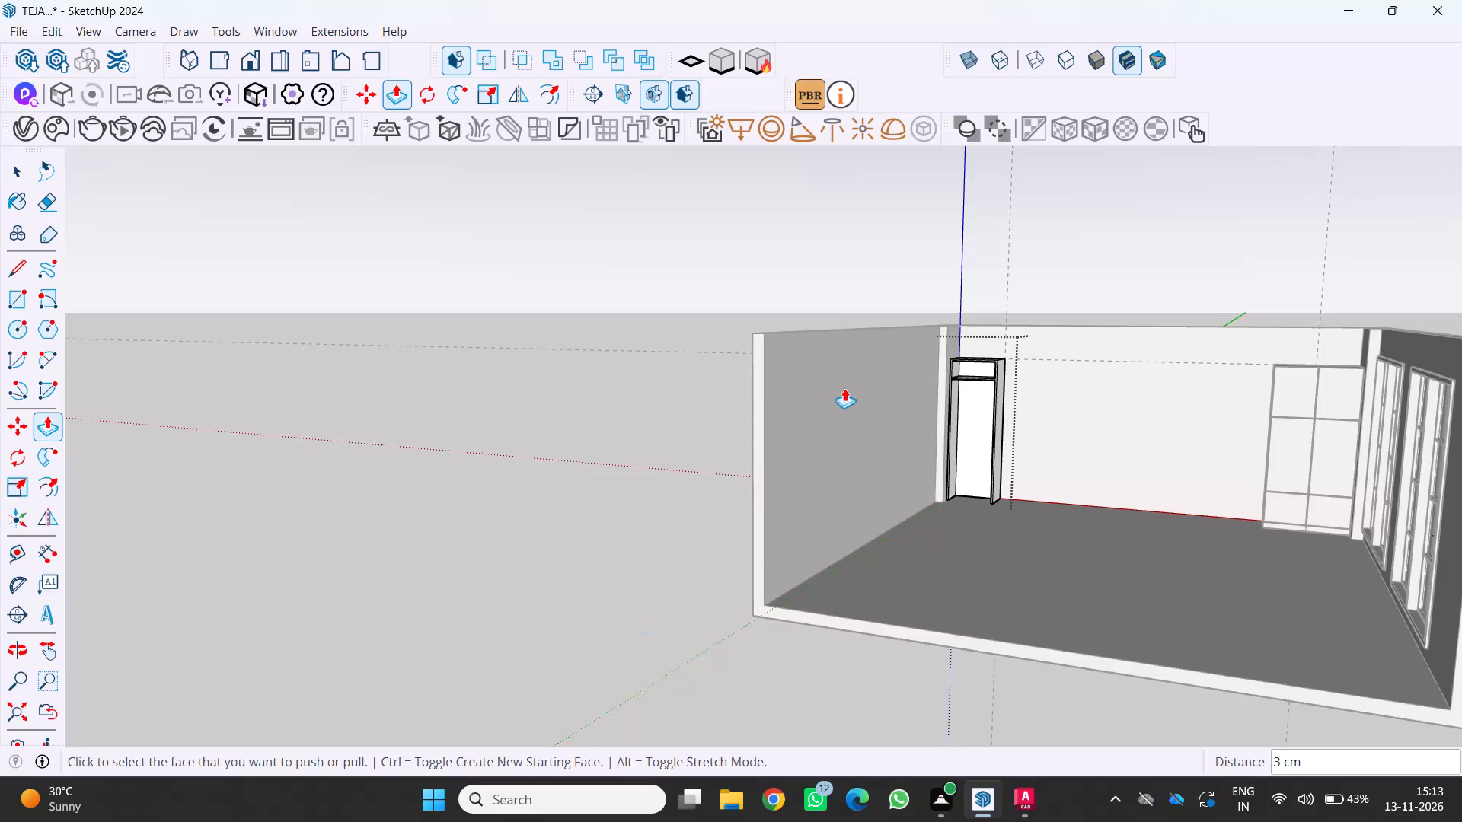
Examine the open cabinet's place beside the pillar and the whole room from several angles.
scroll(769, 371, down, 2)
middle_drag(779, 384, 991, 400)
middle_drag(907, 403, 853, 403)
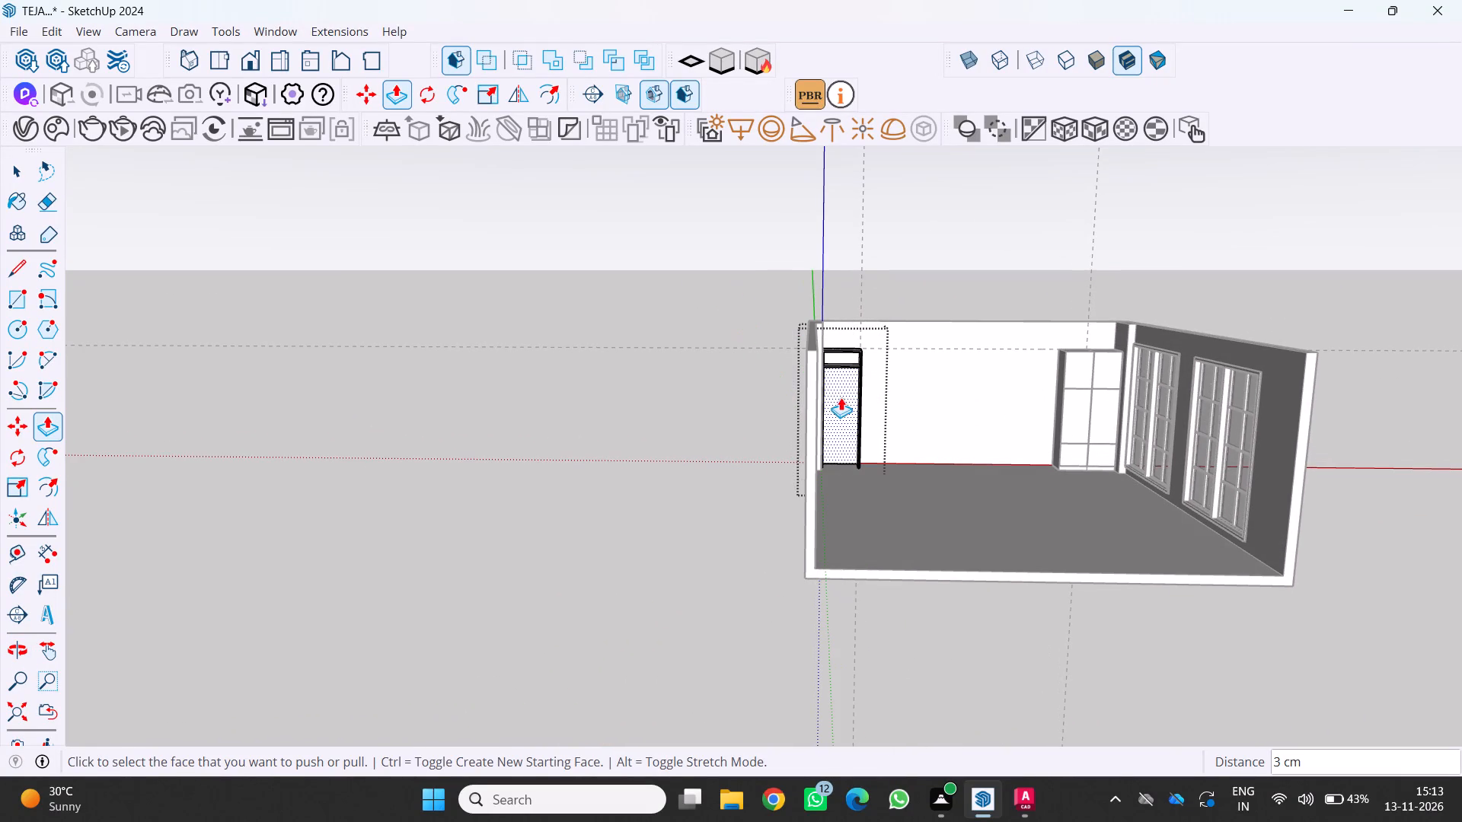
scroll(843, 419, up, 3)
middle_drag(831, 413, 740, 469)
scroll(740, 469, up, 1)
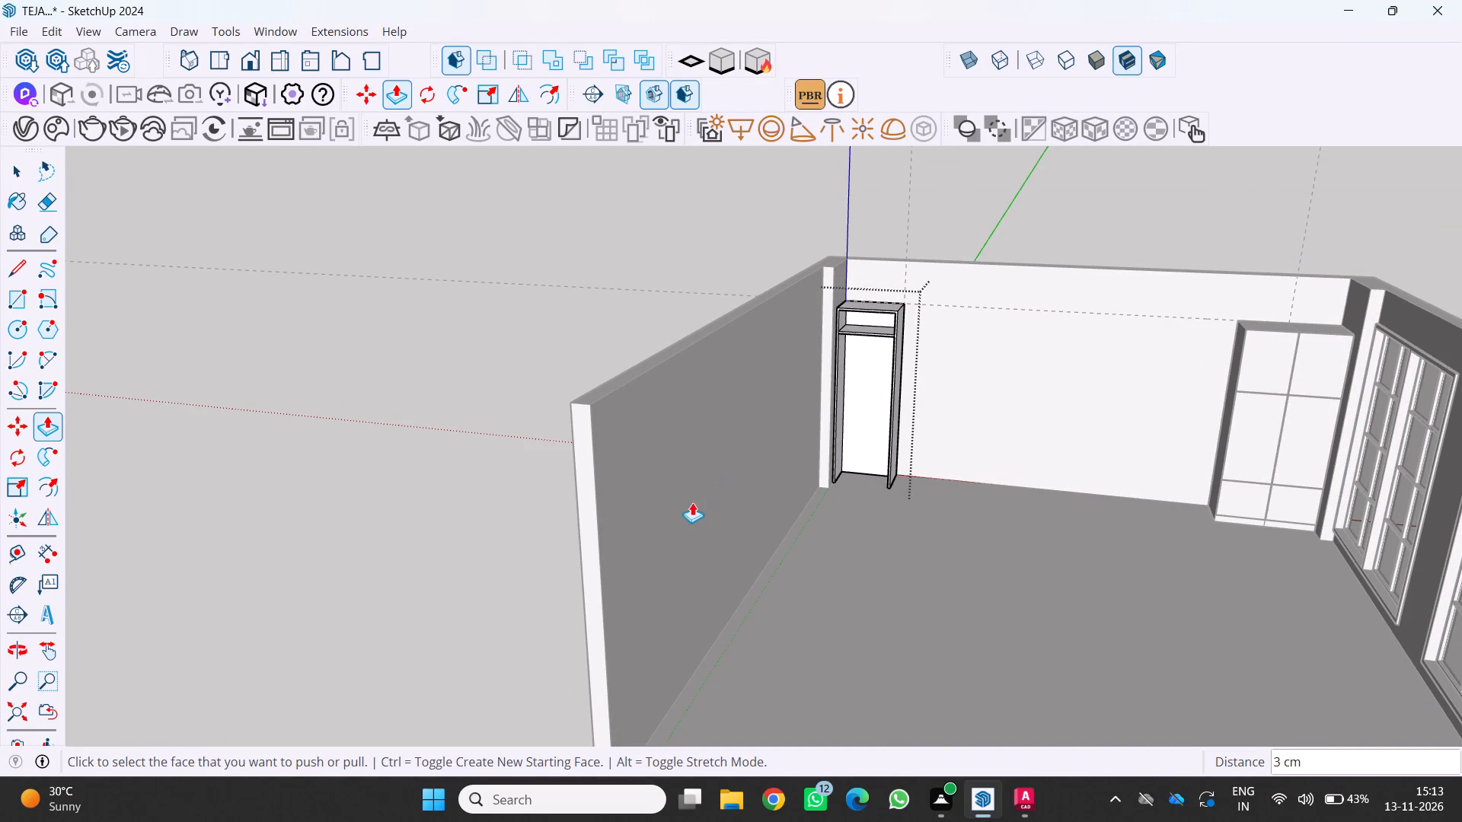
middle_drag(689, 506, 666, 541)
scroll(674, 528, up, 3)
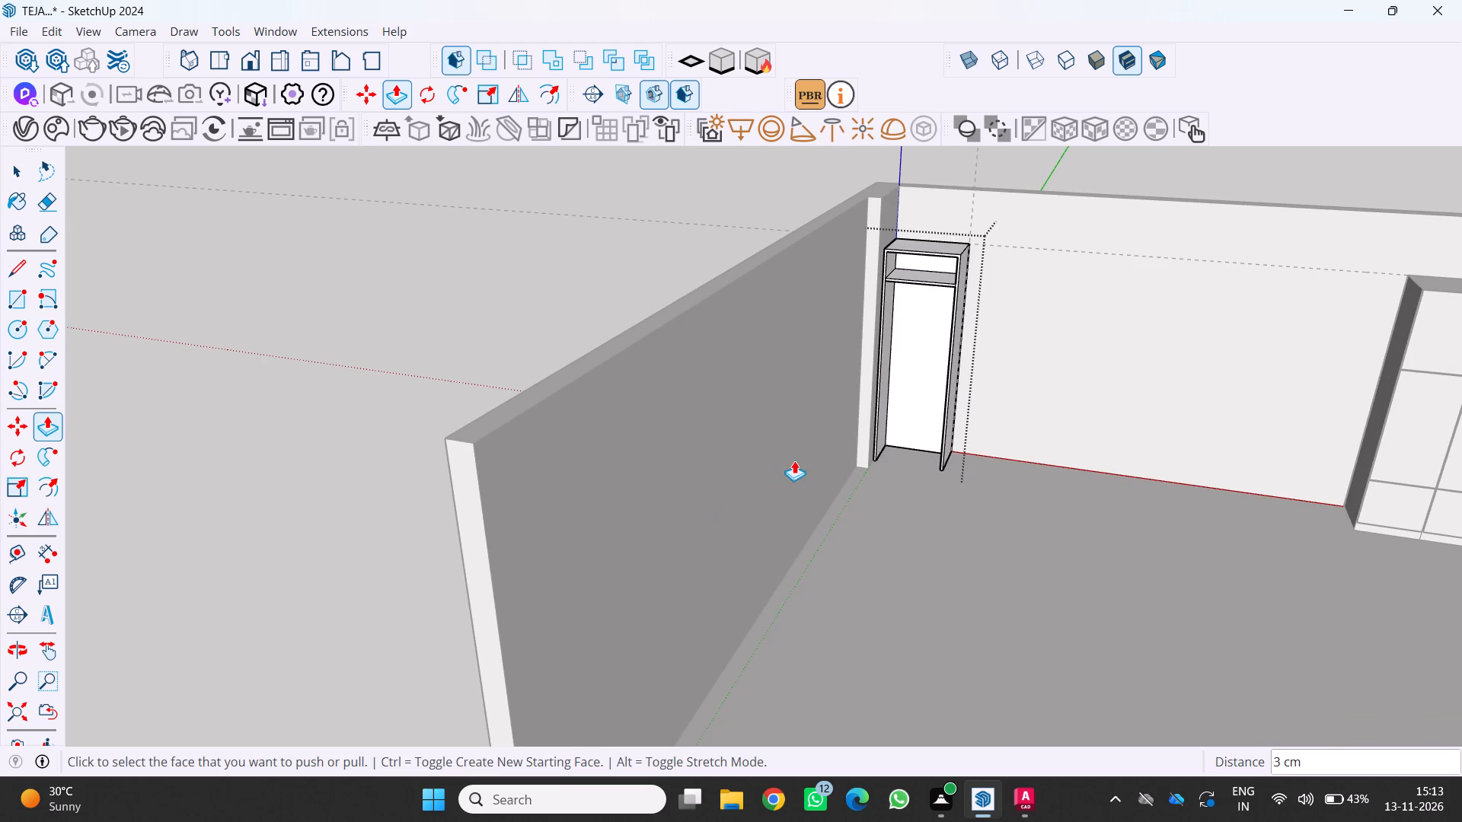
scroll(794, 460, down, 1)
middle_drag(794, 460, 768, 478)
middle_drag(744, 479, 729, 477)
scroll(768, 482, down, 1)
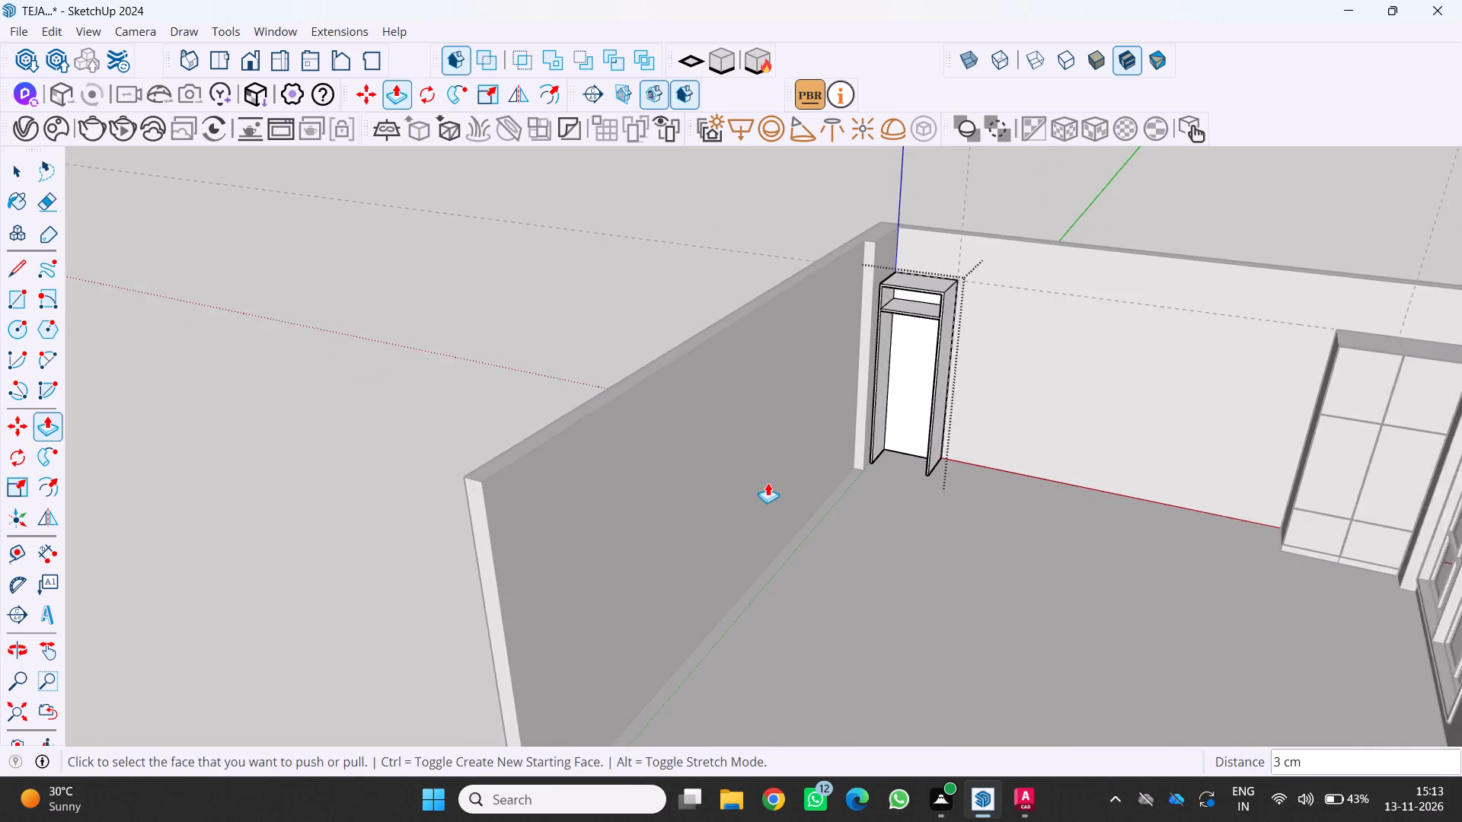
scroll(768, 483, down, 1)
middle_drag(777, 490, 873, 460)
middle_click(873, 460)
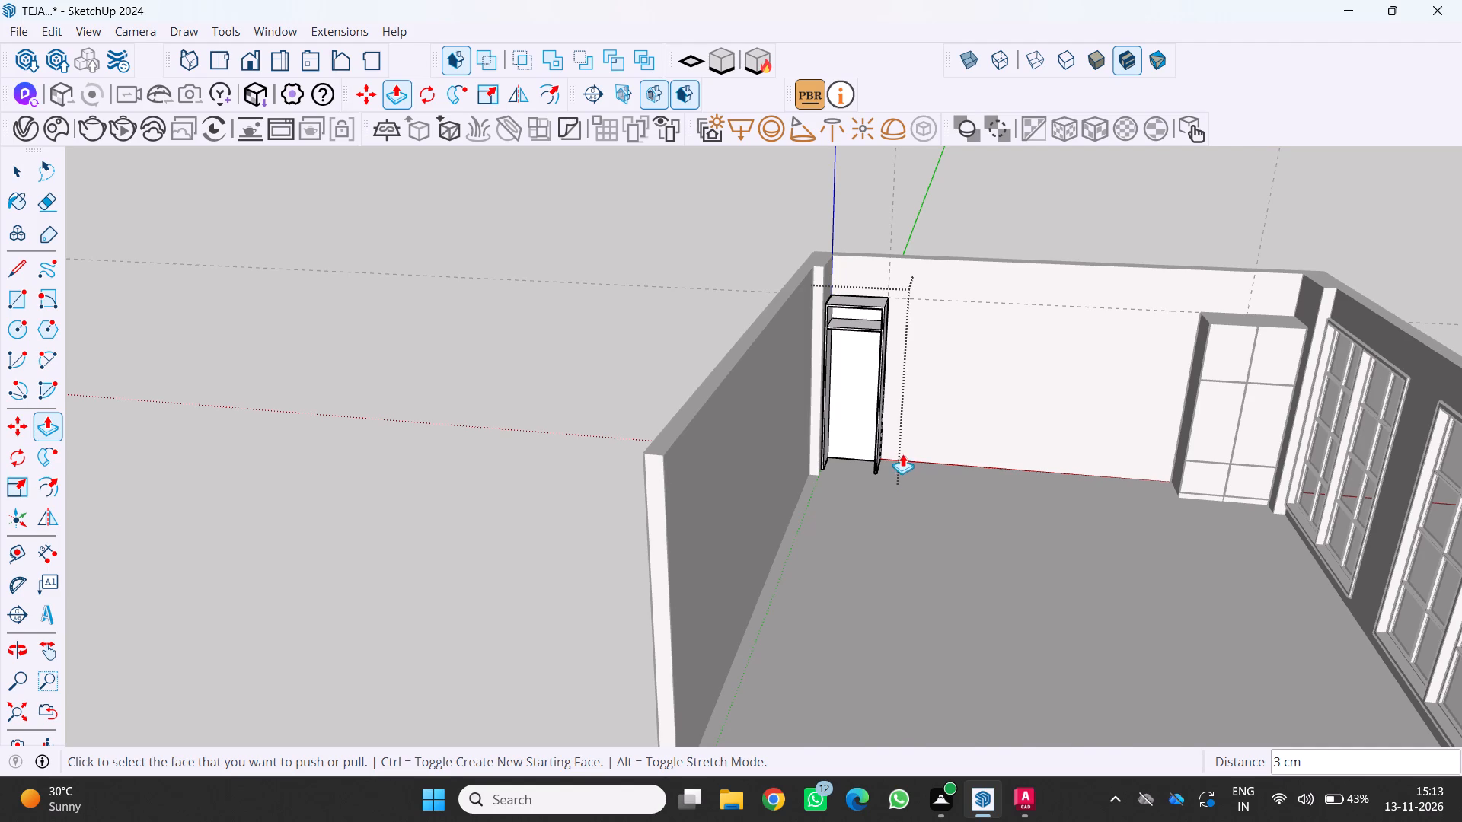
scroll(895, 454, down, 4)
scroll(1113, 374, up, 4)
Close the open cabinet's group for editing.
key(space)
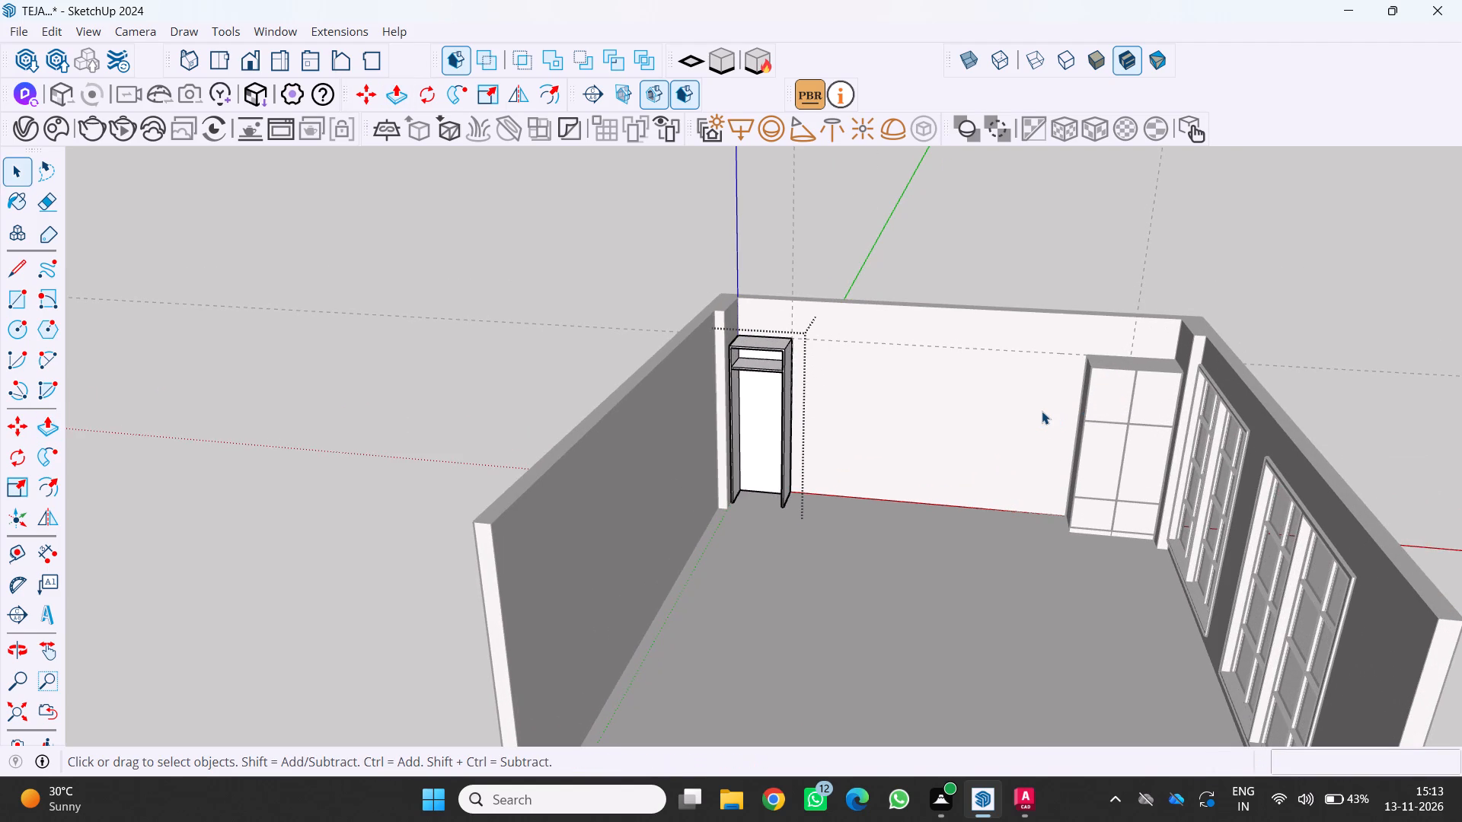
middle_drag(1152, 379, 1068, 437)
key(space)
middle_click(1068, 437)
click(1163, 433)
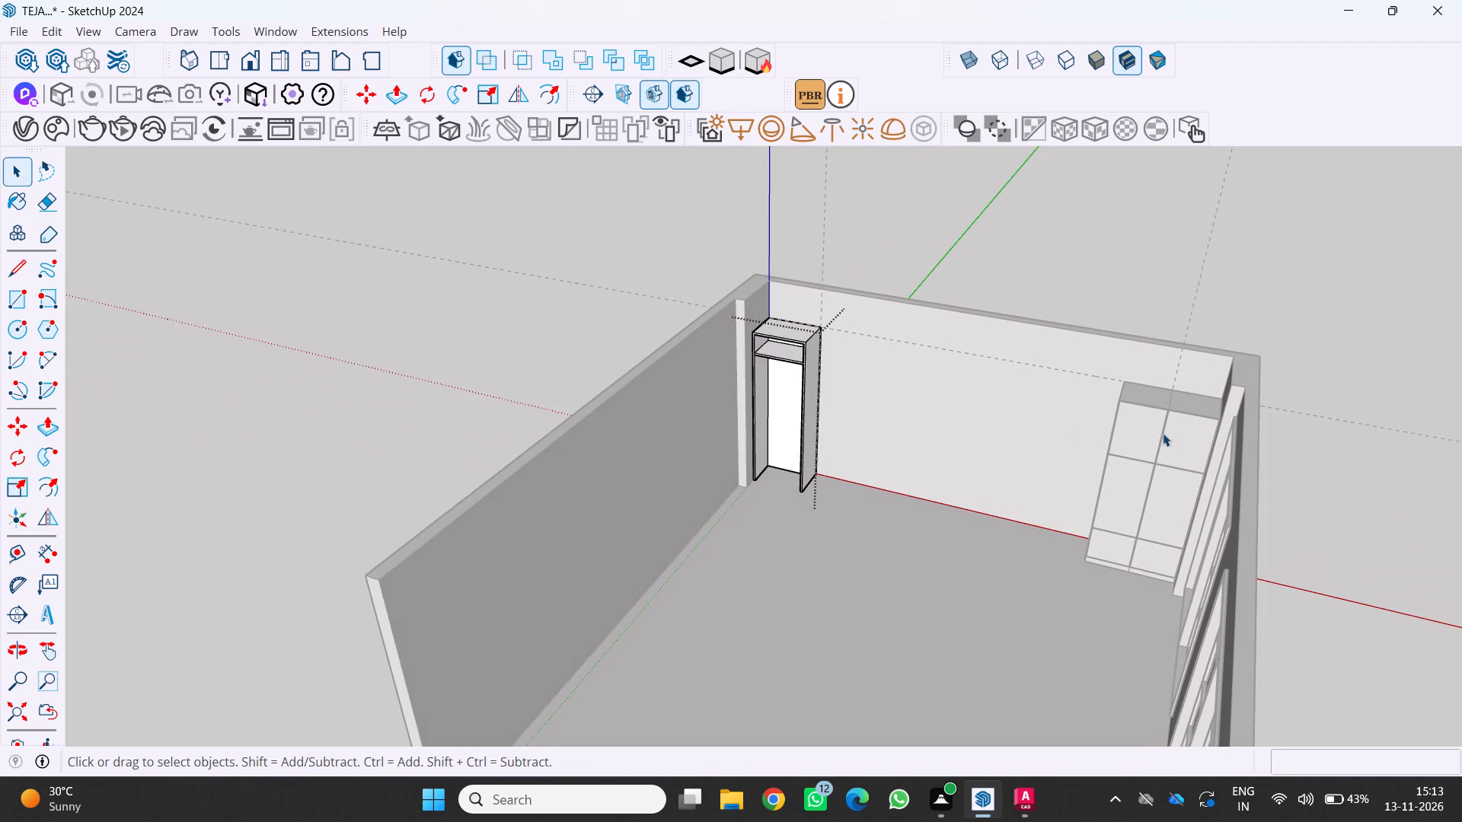
Inside the paneled cabinet's group, copy all its geometry to the empty ground outside the room, beyond the wall opposite the windows.
middle_drag(1039, 471, 1167, 434)
click(1147, 373)
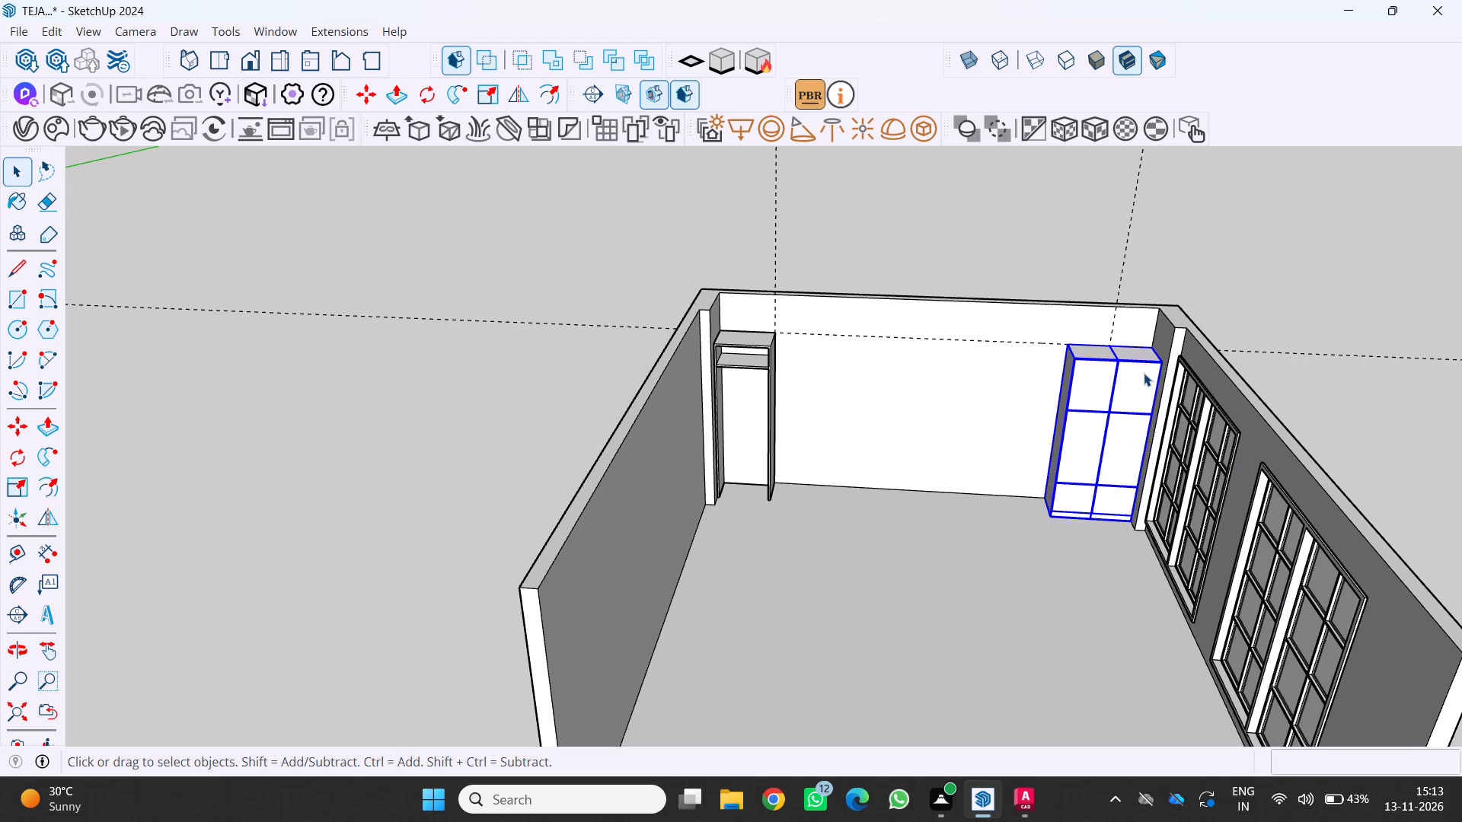
key(space)
scroll(1112, 342, up, 2)
key(space)
drag(1141, 348, 1135, 356)
triple_click(1130, 358)
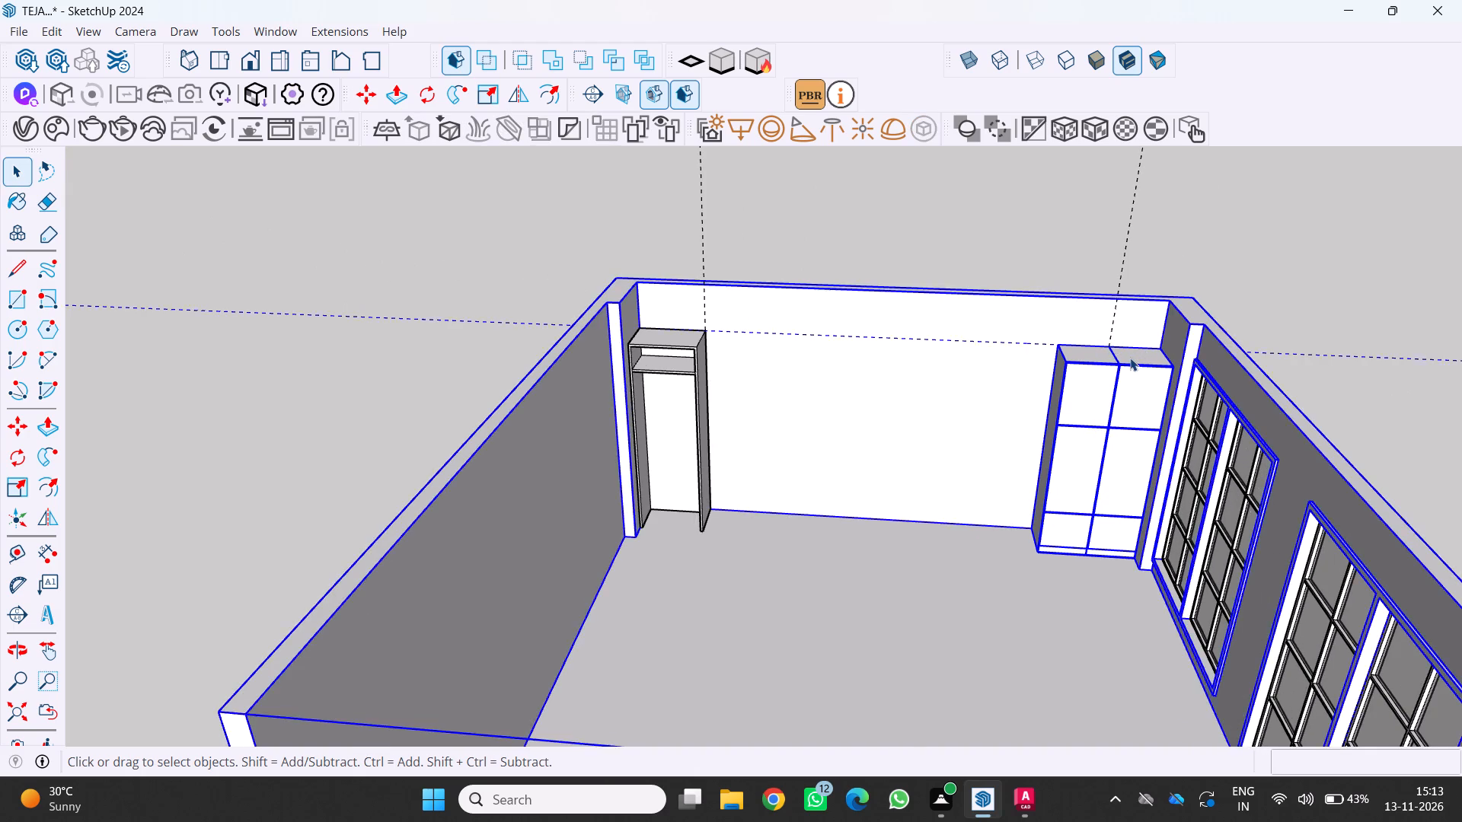
triple_click(1127, 358)
triple_click(1127, 358)
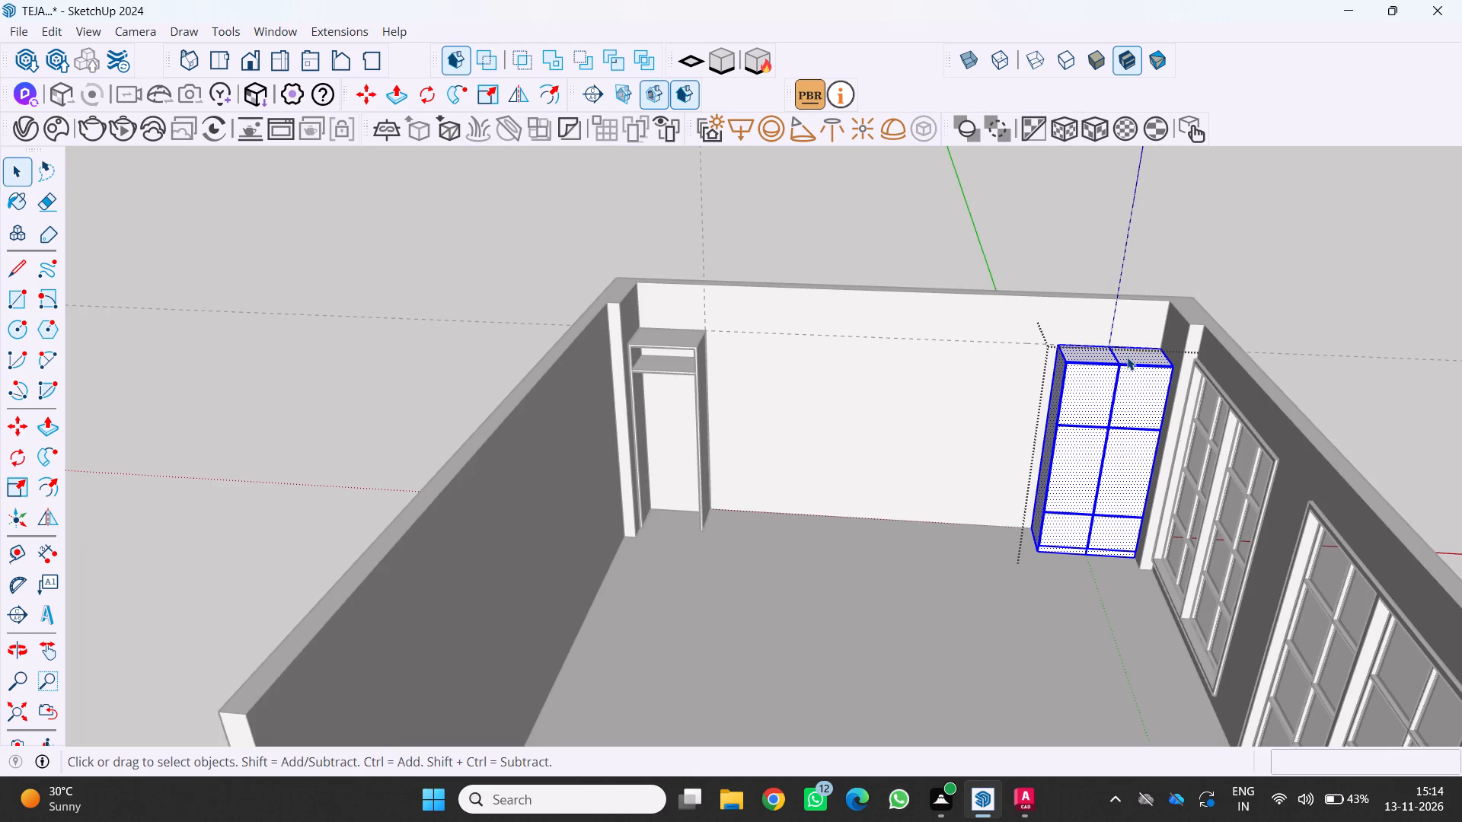
triple_click(1127, 357)
triple_click(1127, 355)
double_click(1124, 352)
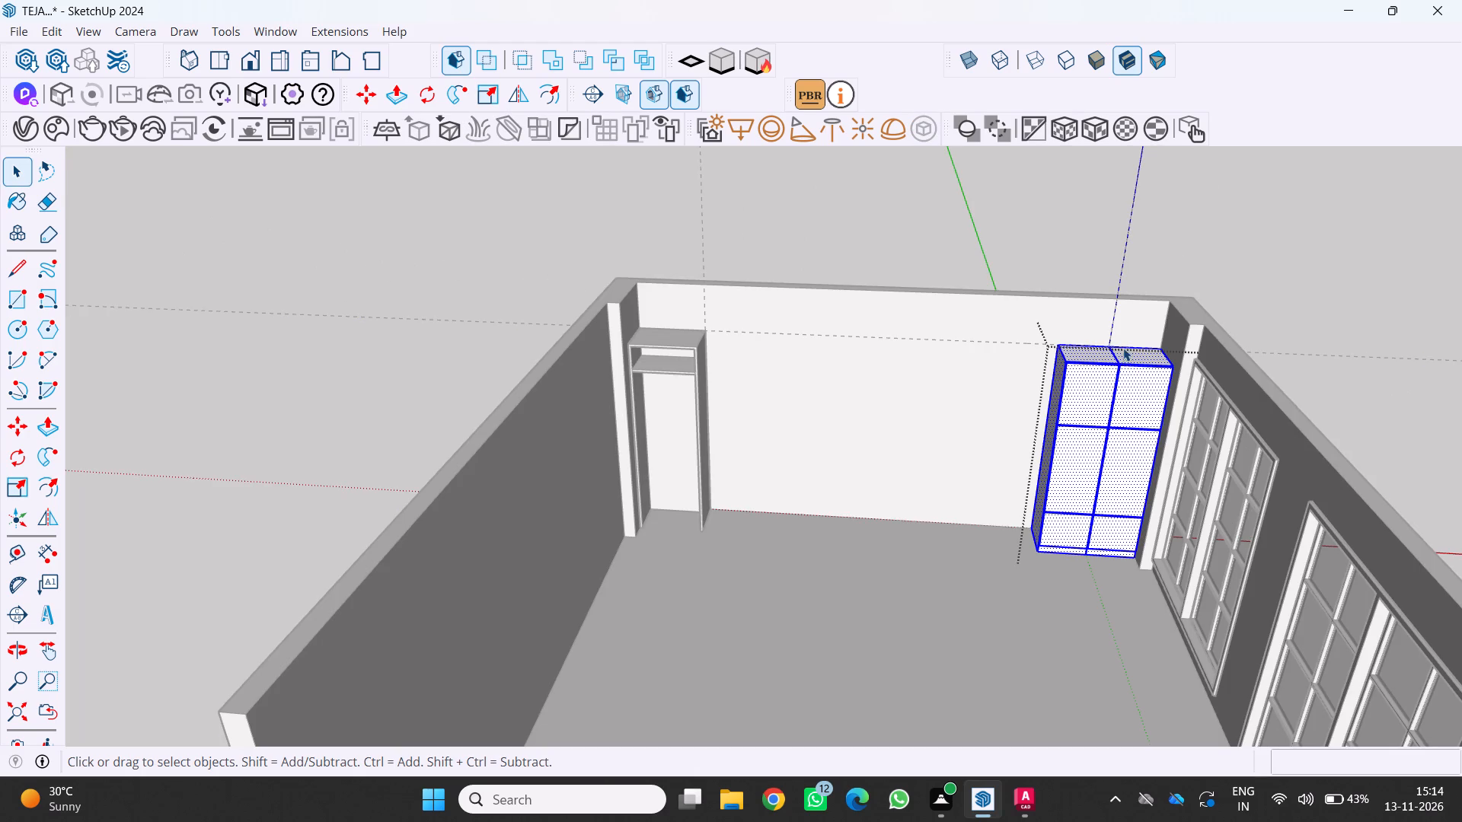
click(1123, 348)
drag(1122, 349, 1112, 365)
click(1128, 355)
double_click(1128, 356)
key(m)
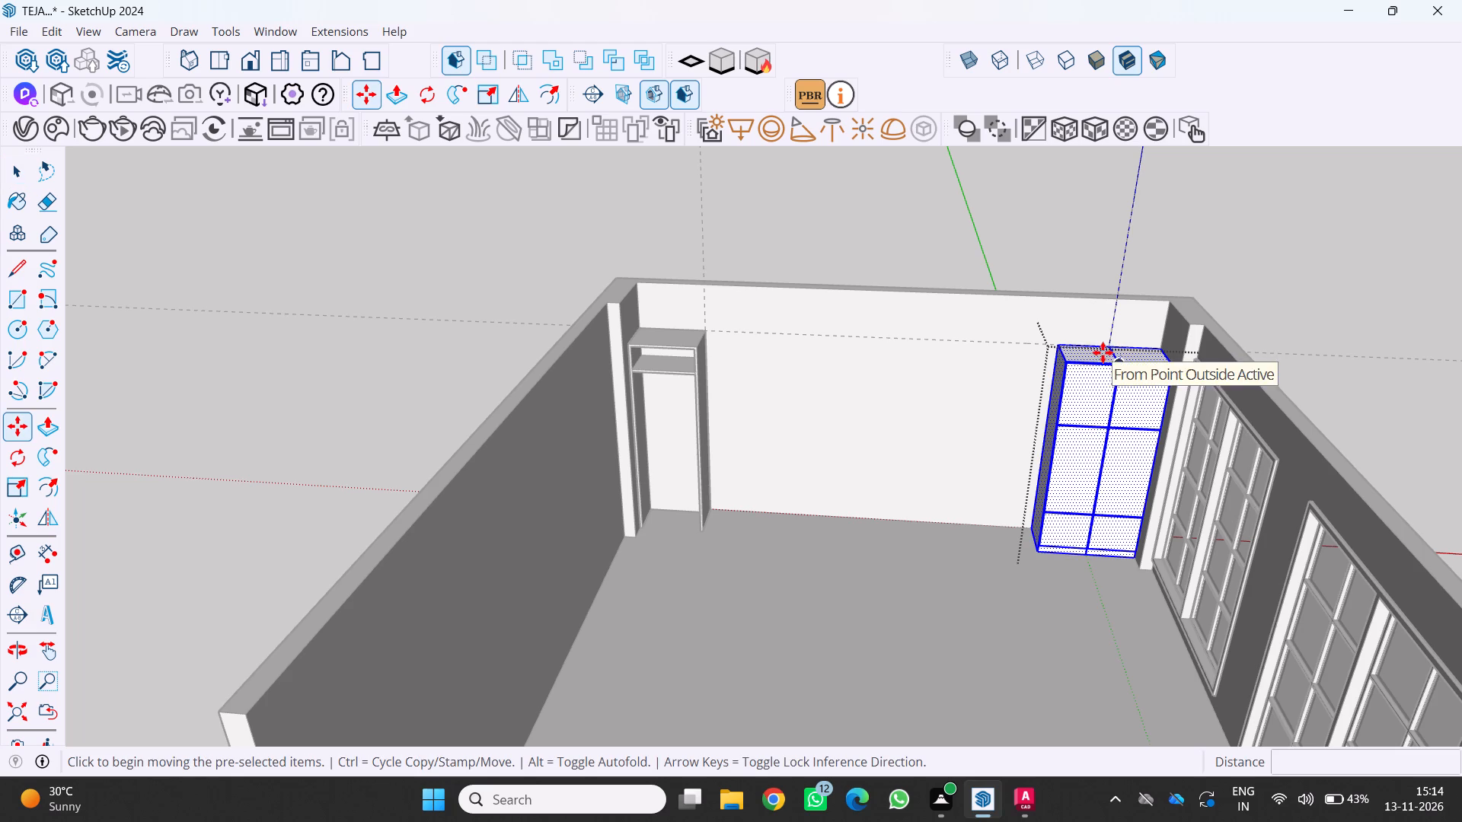
scroll(1125, 365, up, 4)
middle_drag(1140, 331, 1098, 406)
scroll(1125, 359, up, 1)
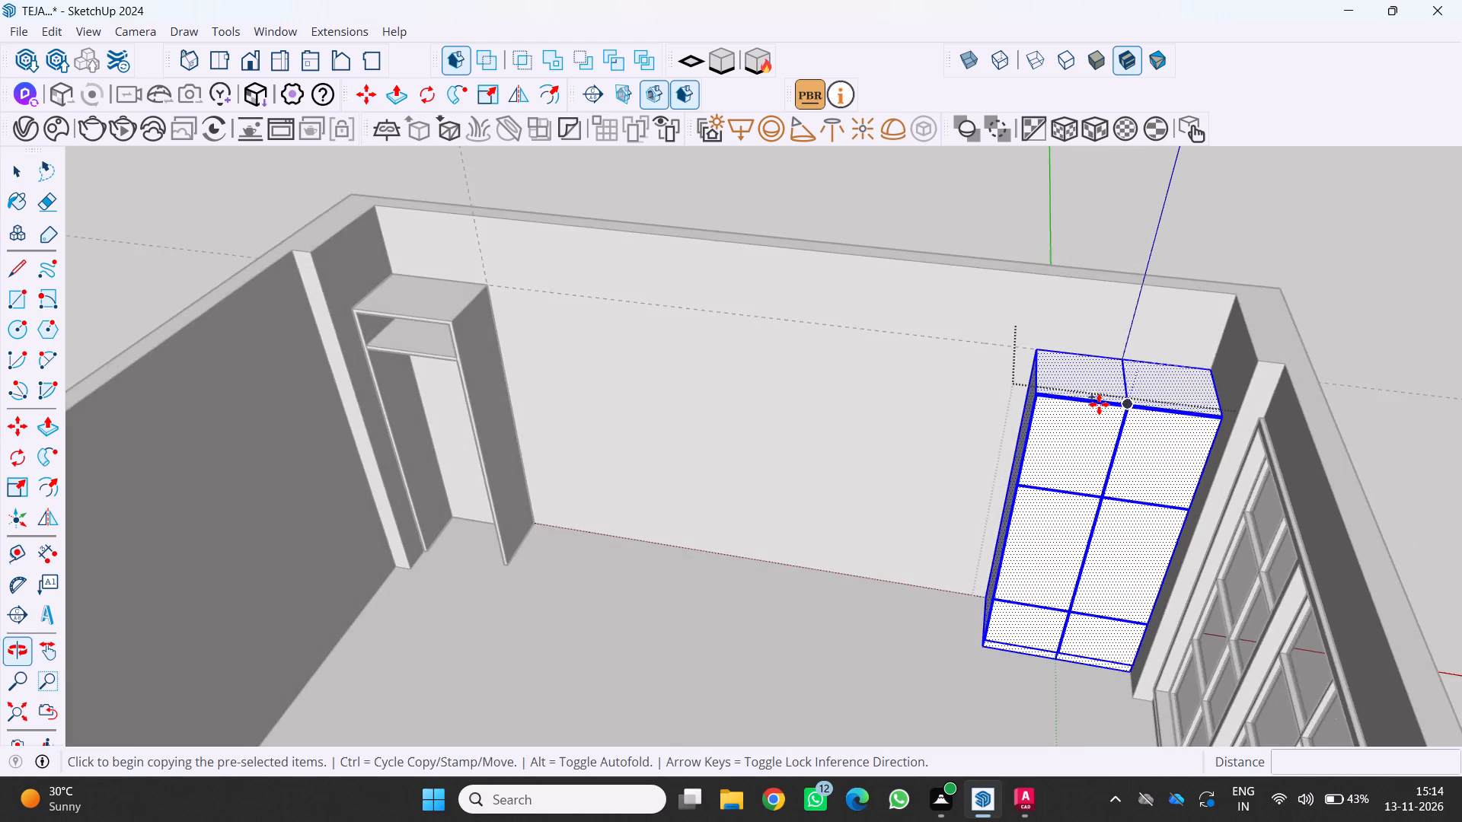
scroll(1223, 368, up, 3)
click(1205, 364)
scroll(1176, 365, down, 11)
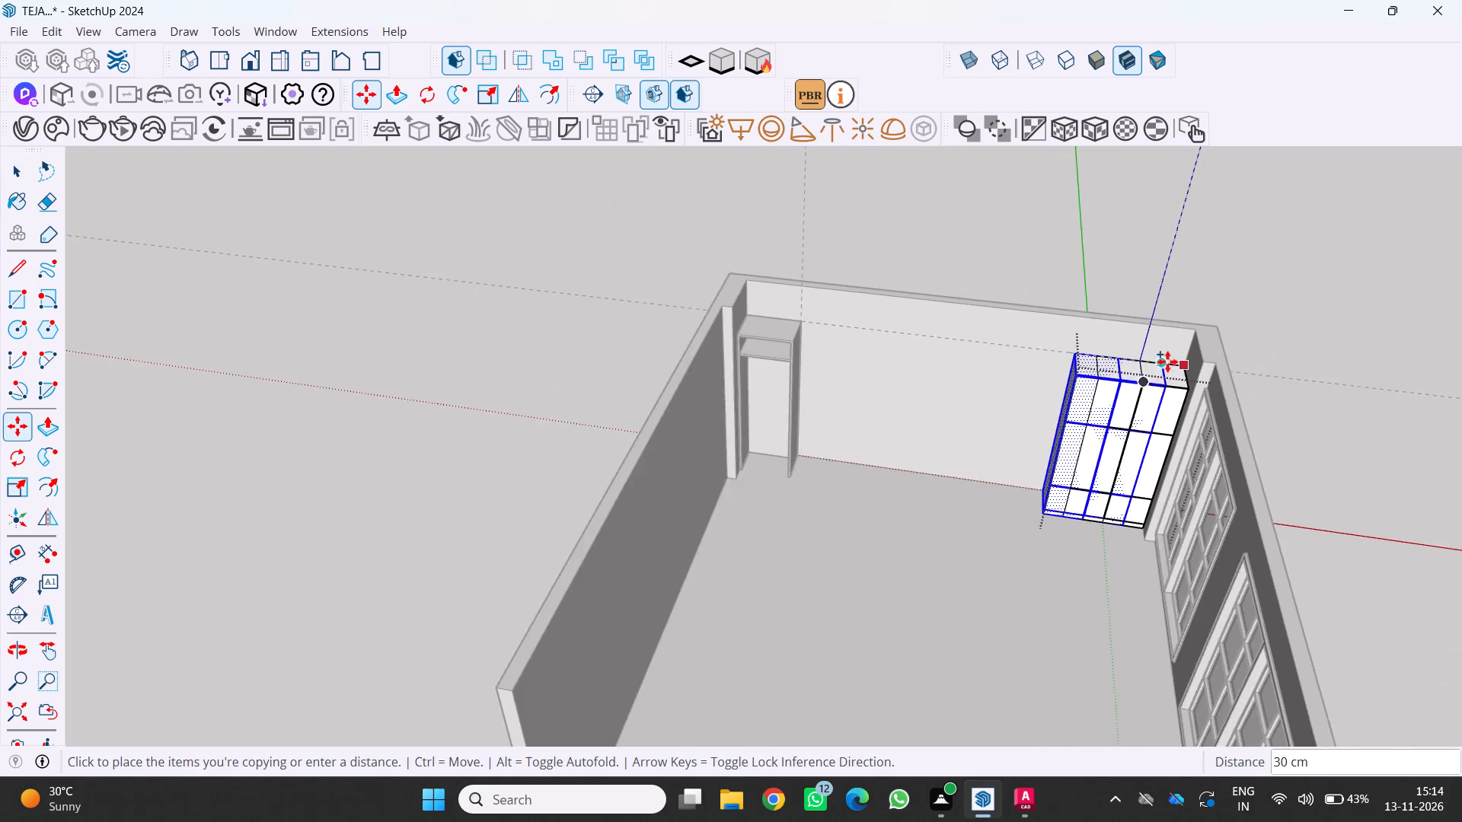
scroll(1167, 362, down, 5)
click(455, 442)
middle_drag(452, 497, 462, 495)
key(space)
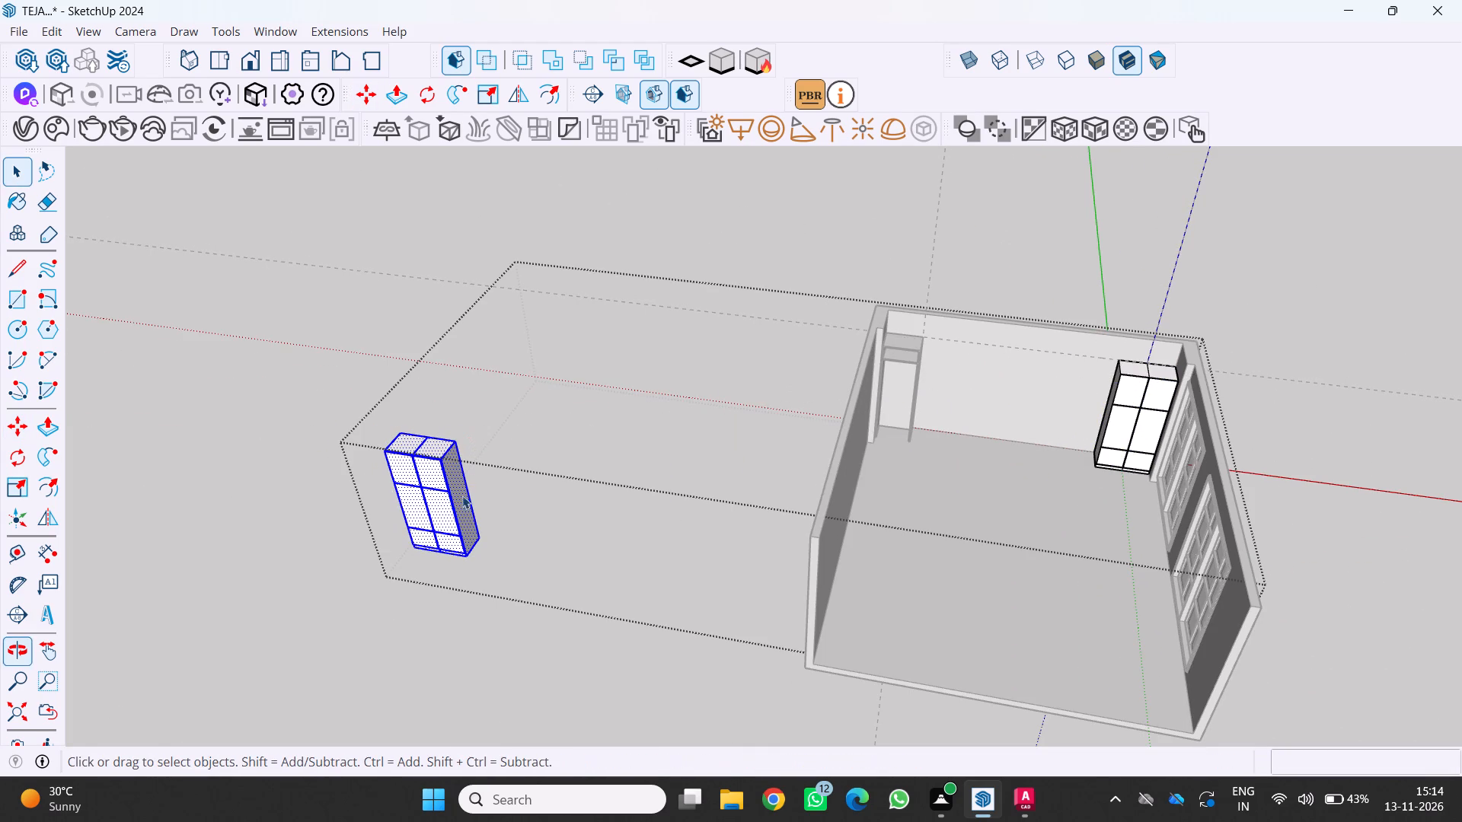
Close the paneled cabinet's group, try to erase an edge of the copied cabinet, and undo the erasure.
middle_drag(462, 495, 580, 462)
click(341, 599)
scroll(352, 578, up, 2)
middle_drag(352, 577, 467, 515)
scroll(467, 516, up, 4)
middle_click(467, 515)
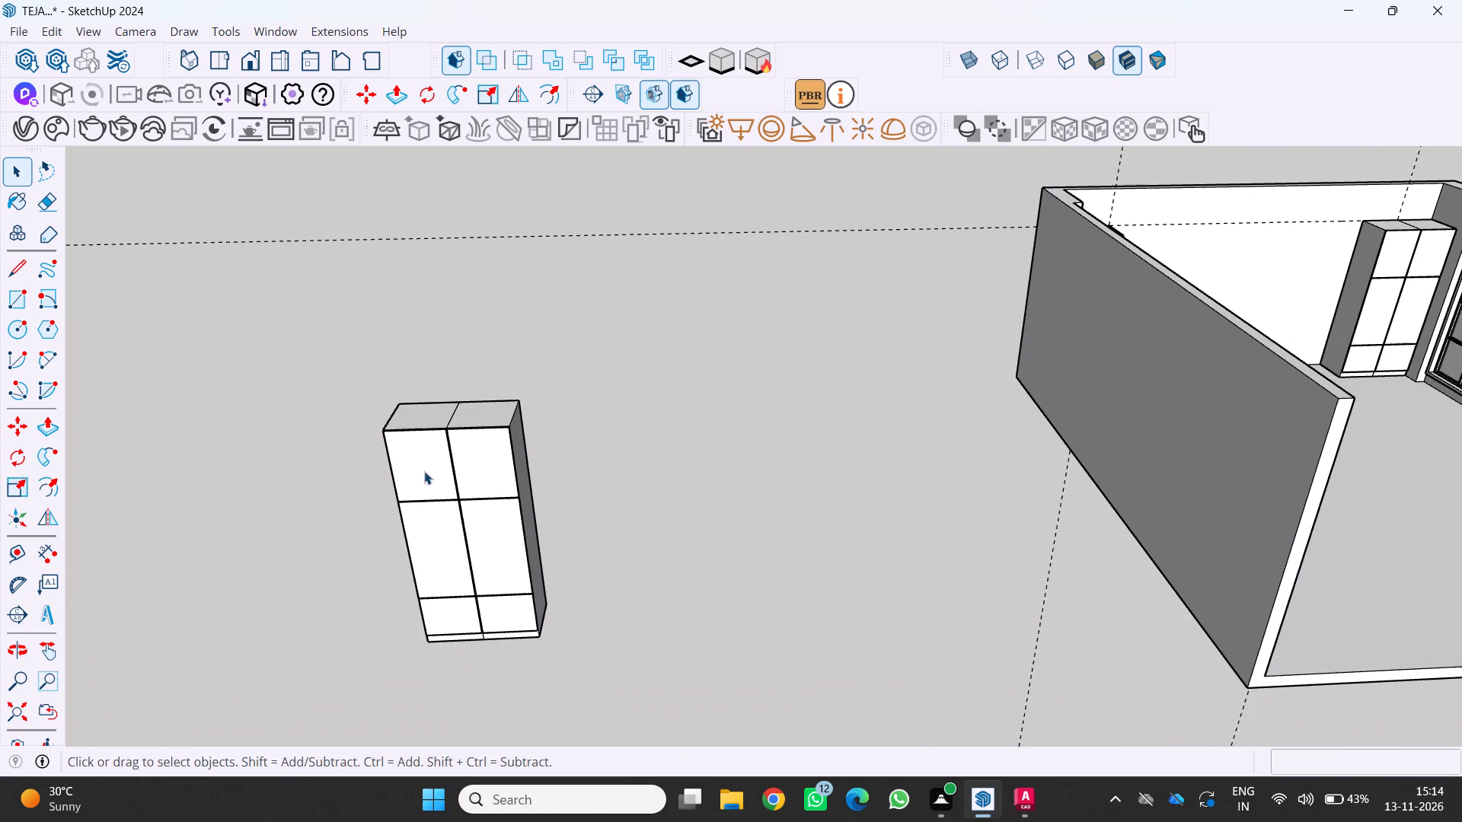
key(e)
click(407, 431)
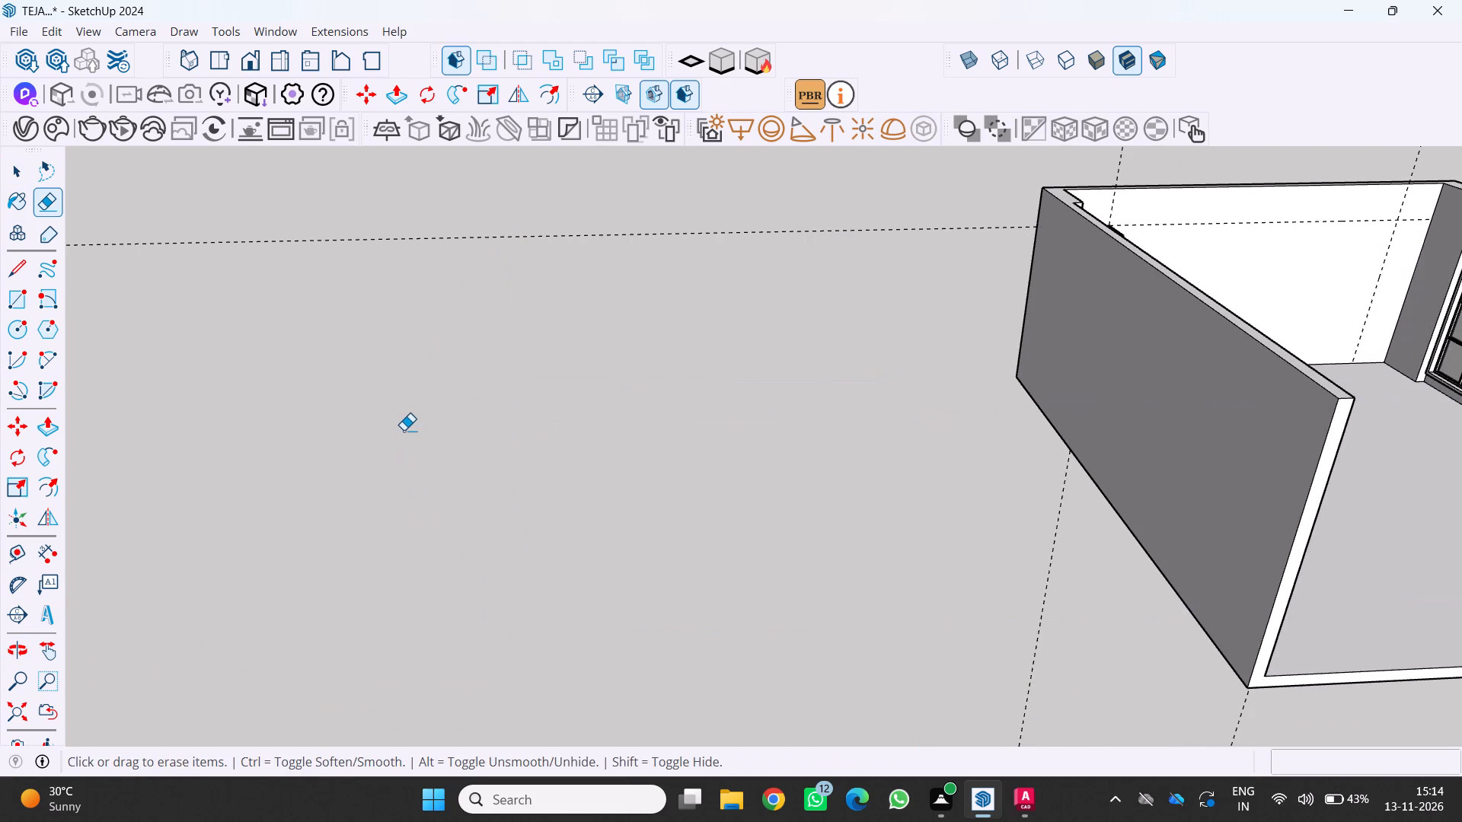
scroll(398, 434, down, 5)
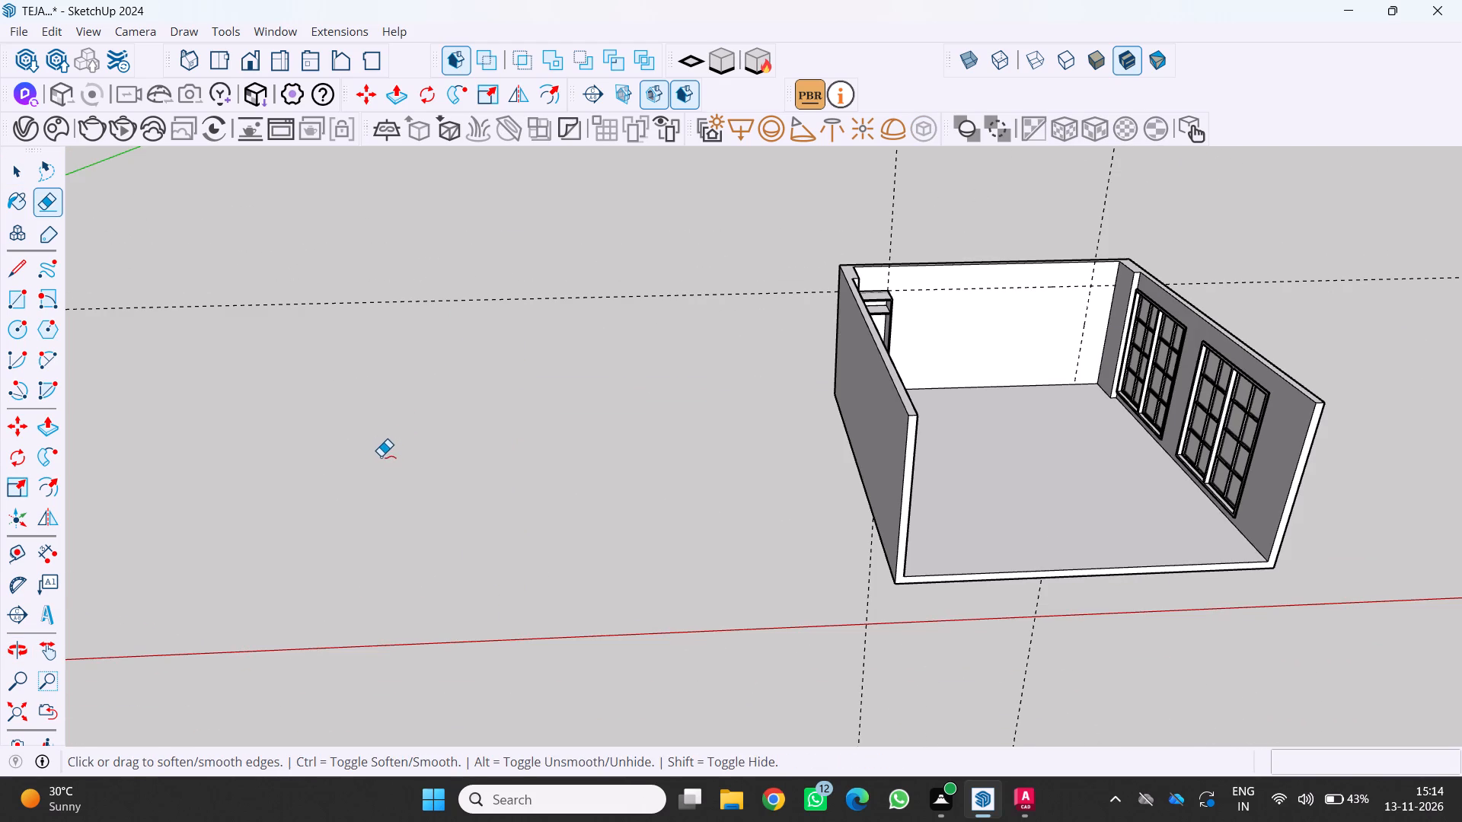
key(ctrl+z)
Reopen the paneled cabinets' group and delete the upper front panel in the copied cabinet's left half.
key(space)
triple_click(458, 498)
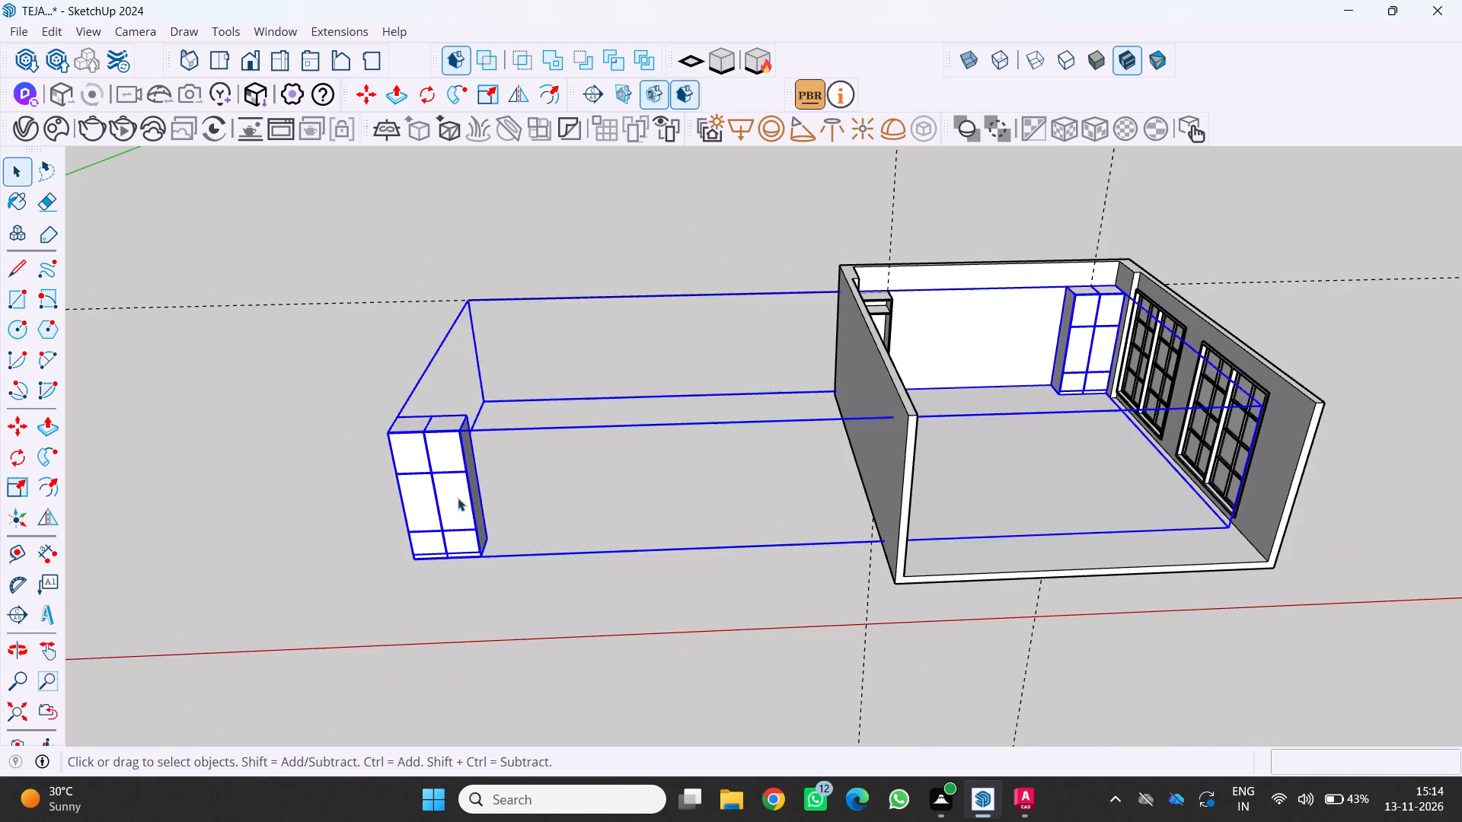
click(457, 498)
scroll(423, 495, up, 3)
click(426, 440)
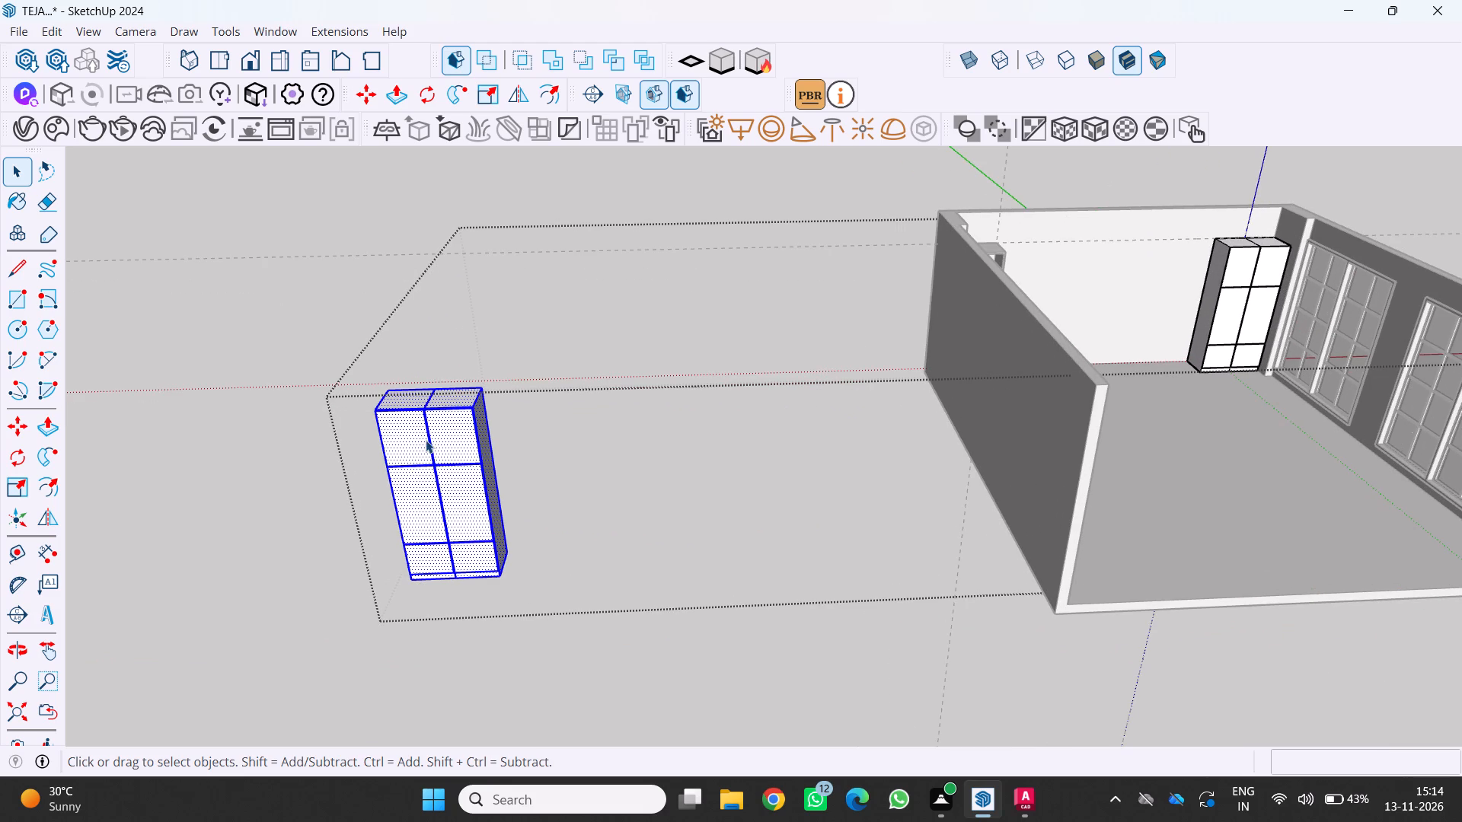
click(409, 432)
key(Delete)
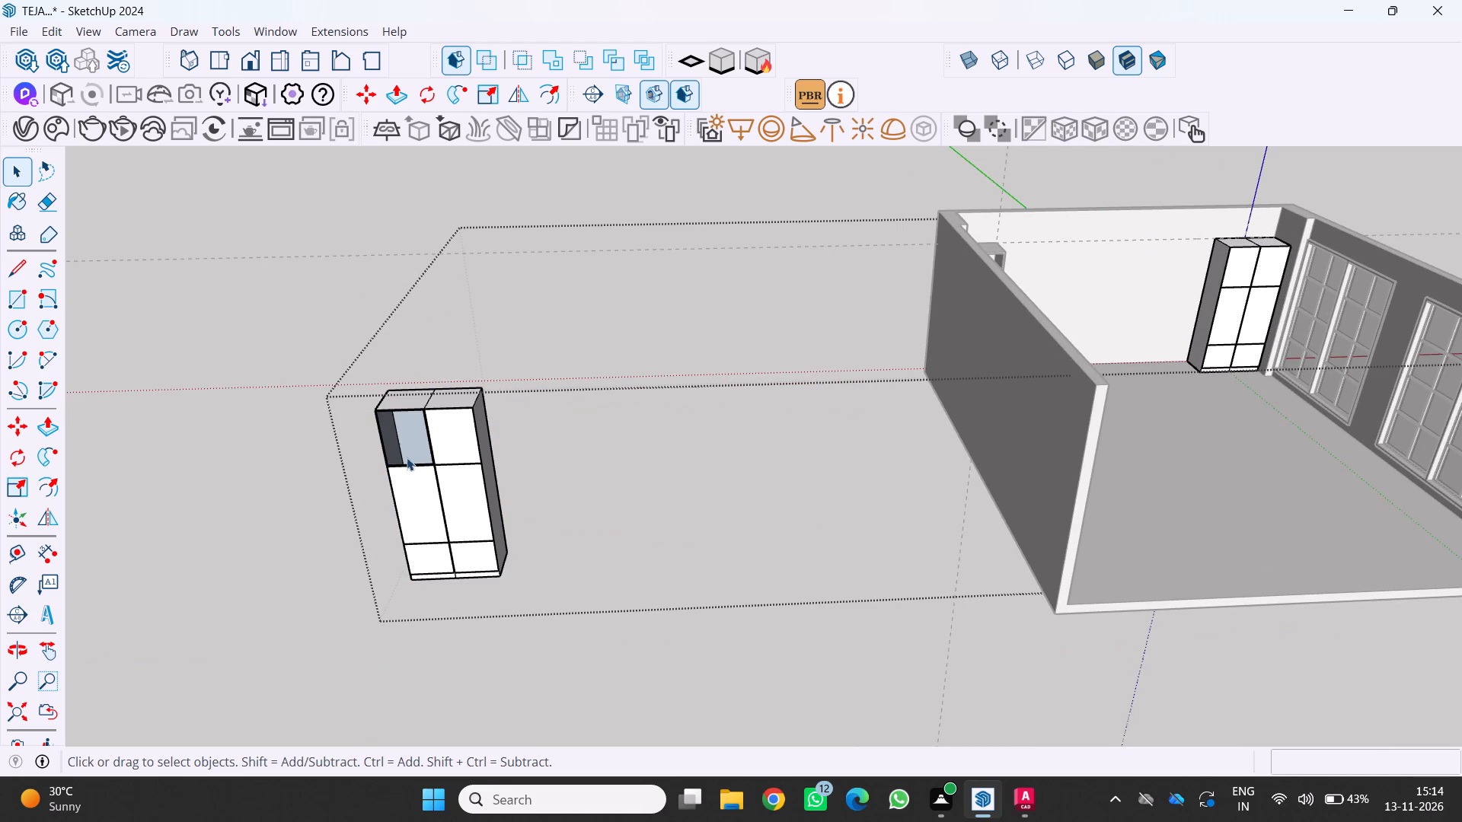
Remove the top face and outer side of the copied cabinet's left half by erasing their faces and edges.
click(403, 408)
middle_drag(401, 413, 539, 414)
scroll(539, 414, up, 1)
key(Delete)
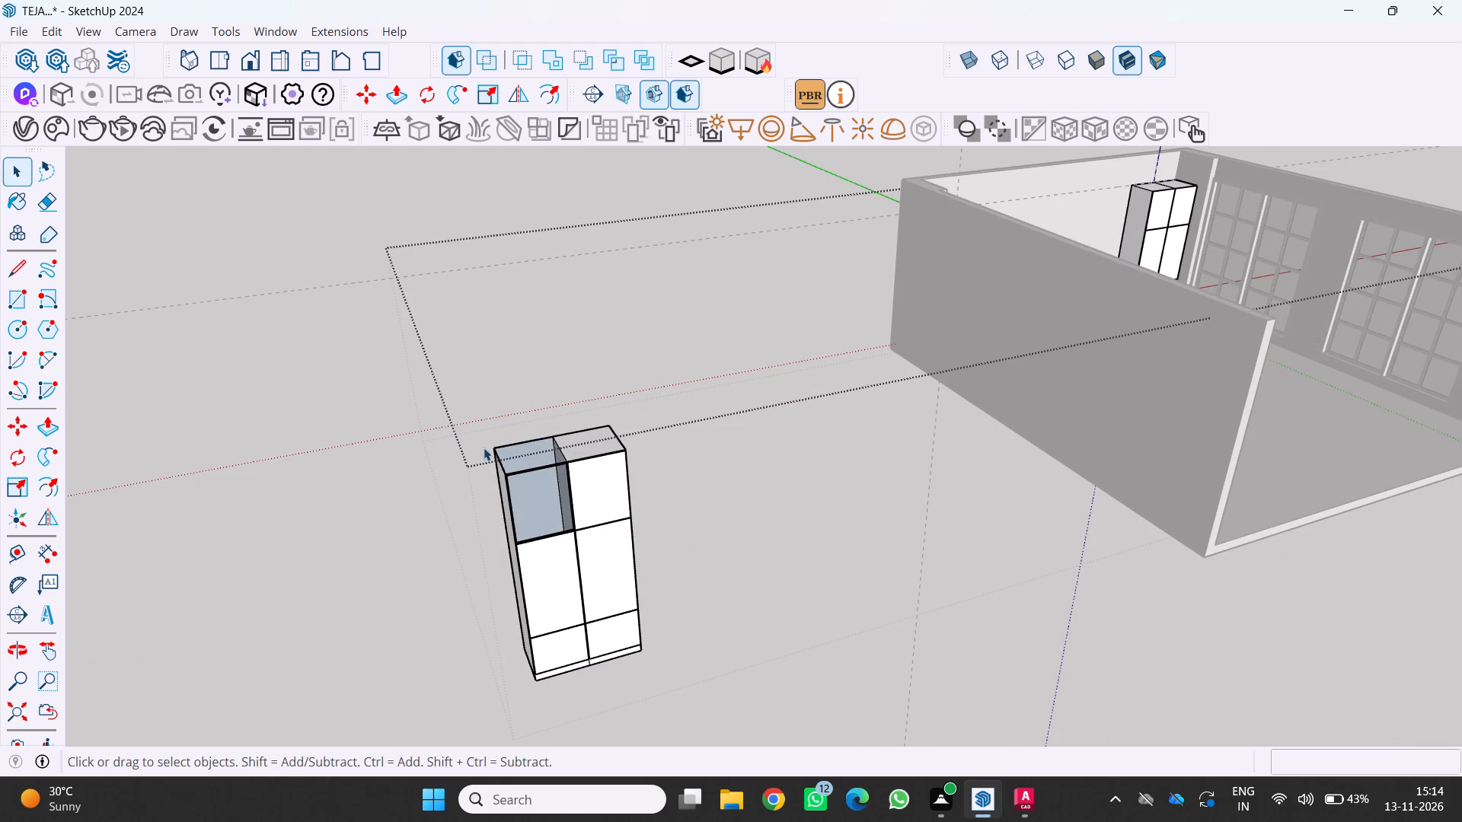
key(e)
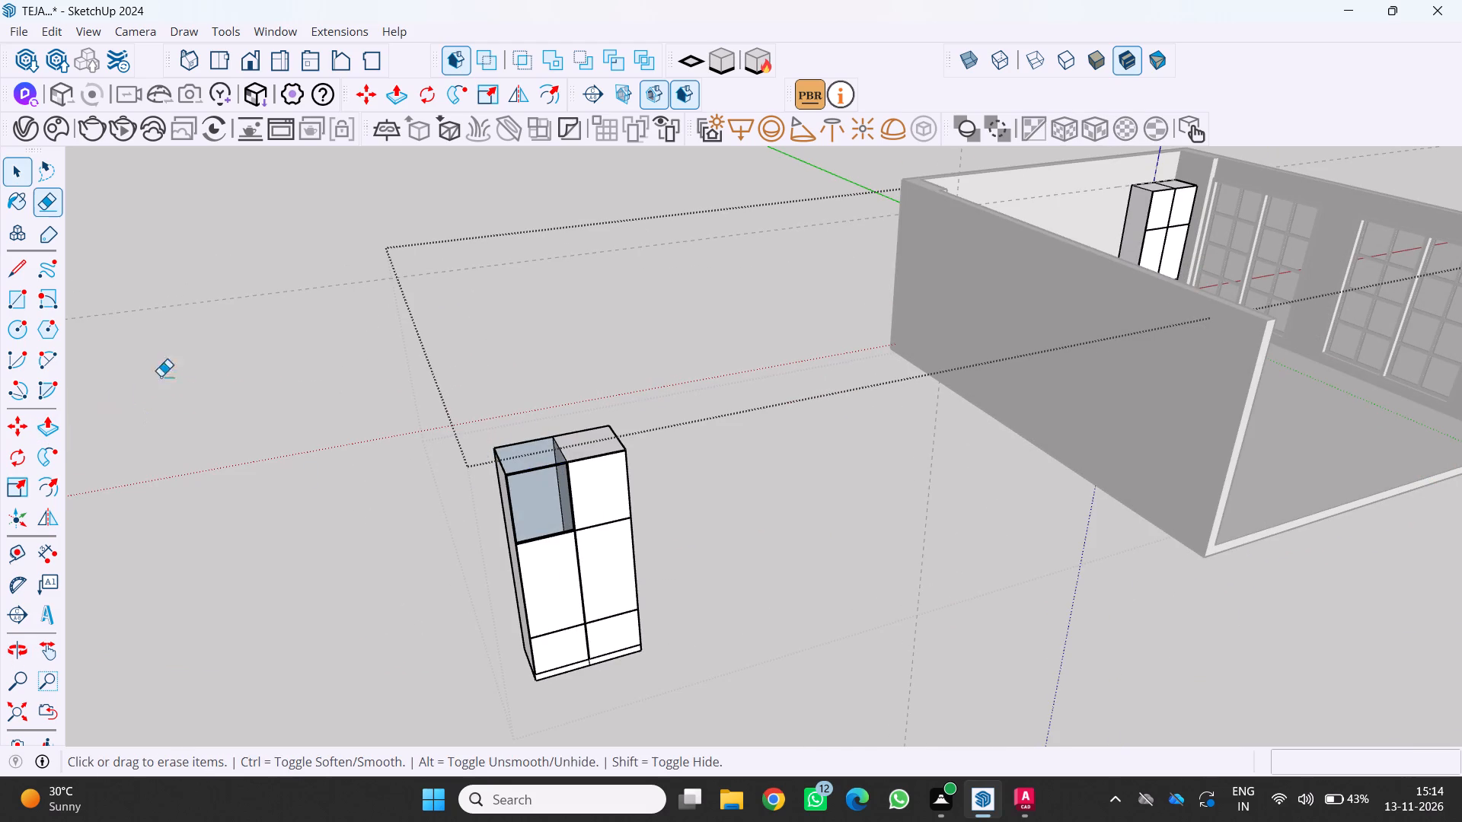
drag(535, 470, 525, 467)
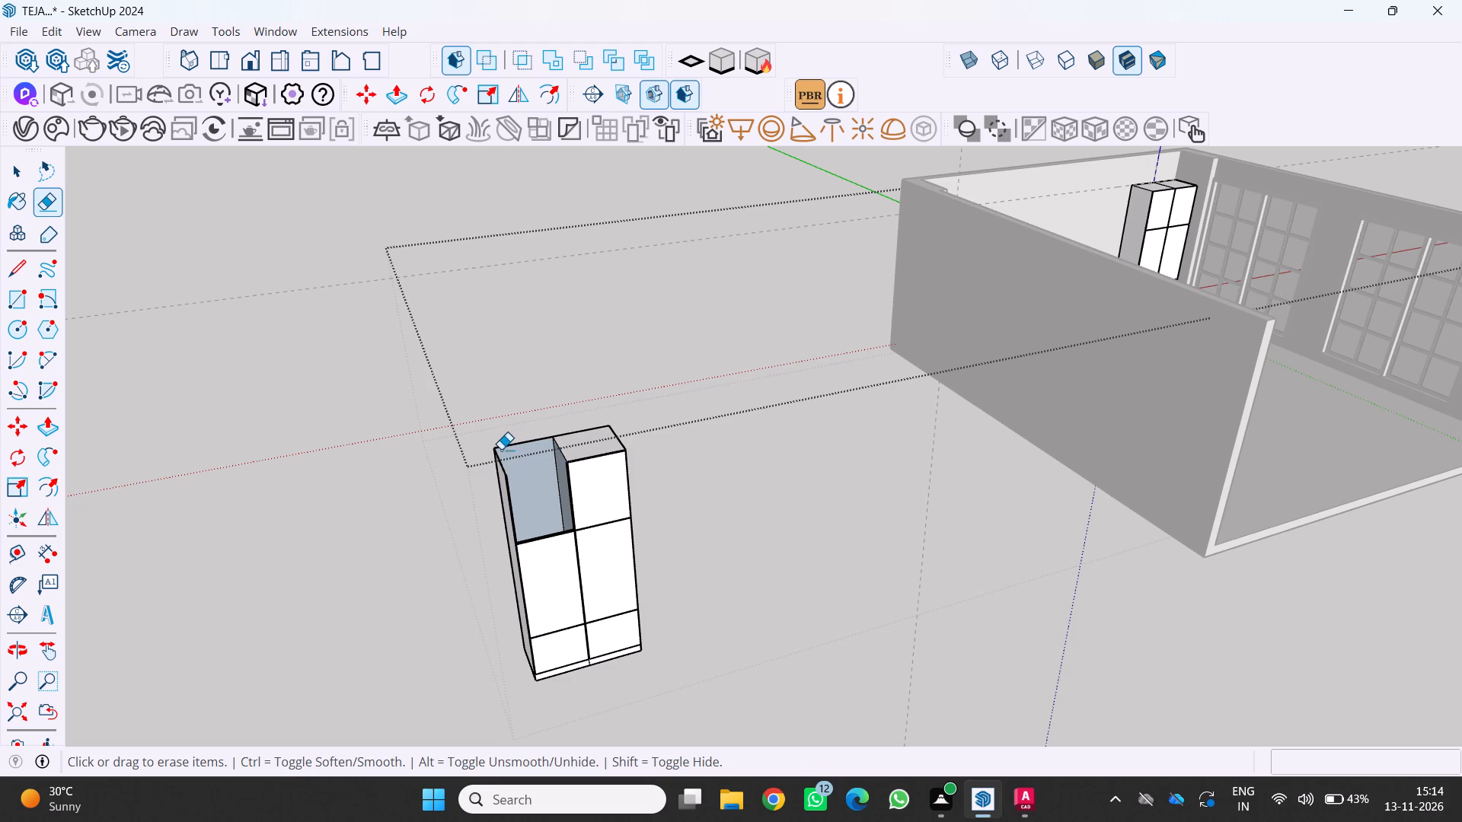
click(501, 449)
click(499, 467)
click(512, 517)
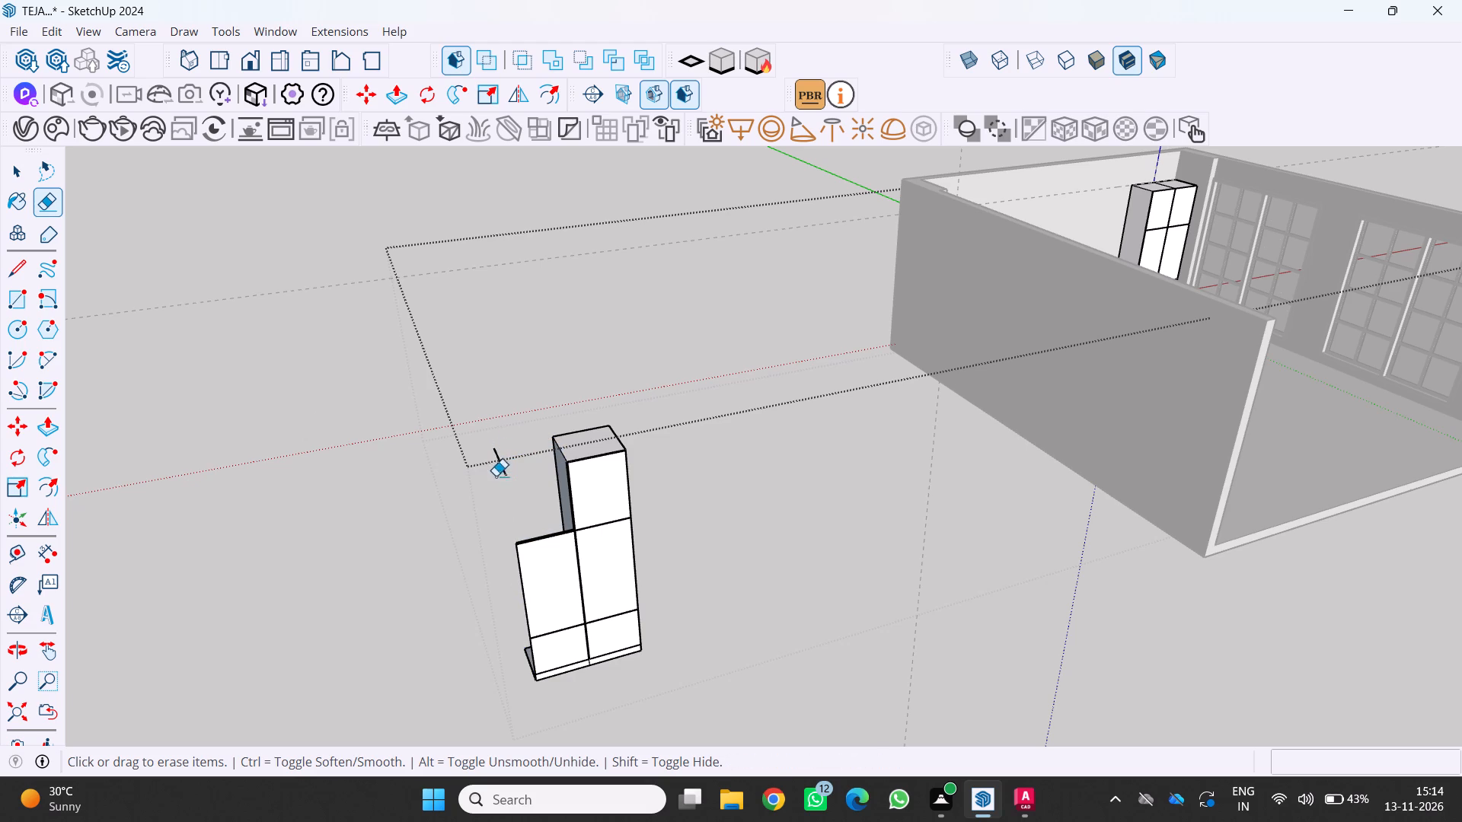
drag(497, 471, 507, 470)
Erase the middle and lower front panels of the copied cabinet's left half.
drag(507, 530, 561, 568)
click(535, 537)
drag(538, 553, 535, 534)
click(518, 550)
middle_drag(532, 663, 625, 658)
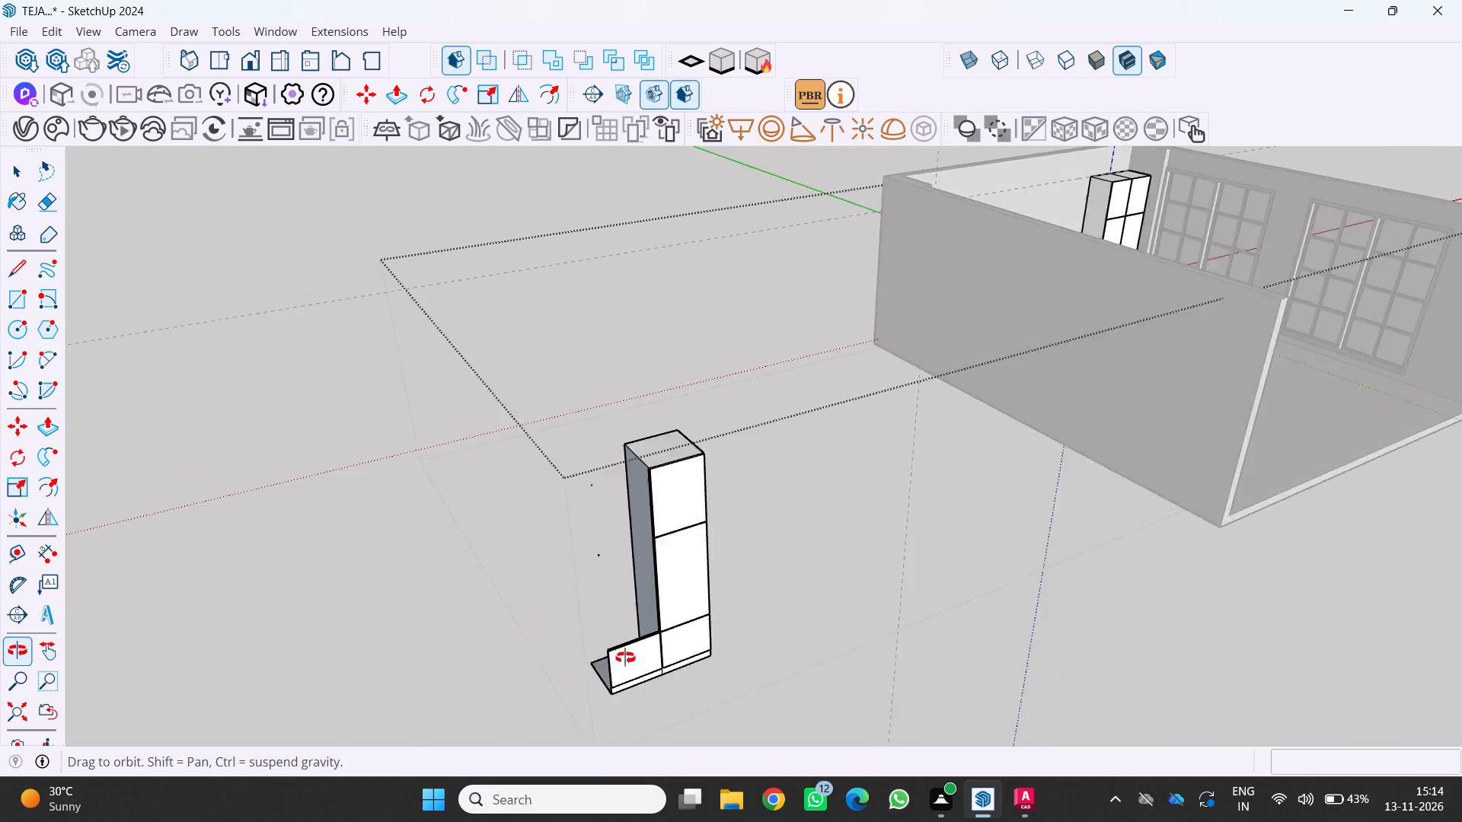
middle_drag(625, 658, 680, 652)
middle_click(681, 652)
scroll(802, 639, up, 3)
middle_drag(1042, 648, 1231, 632)
scroll(1033, 652, up, 3)
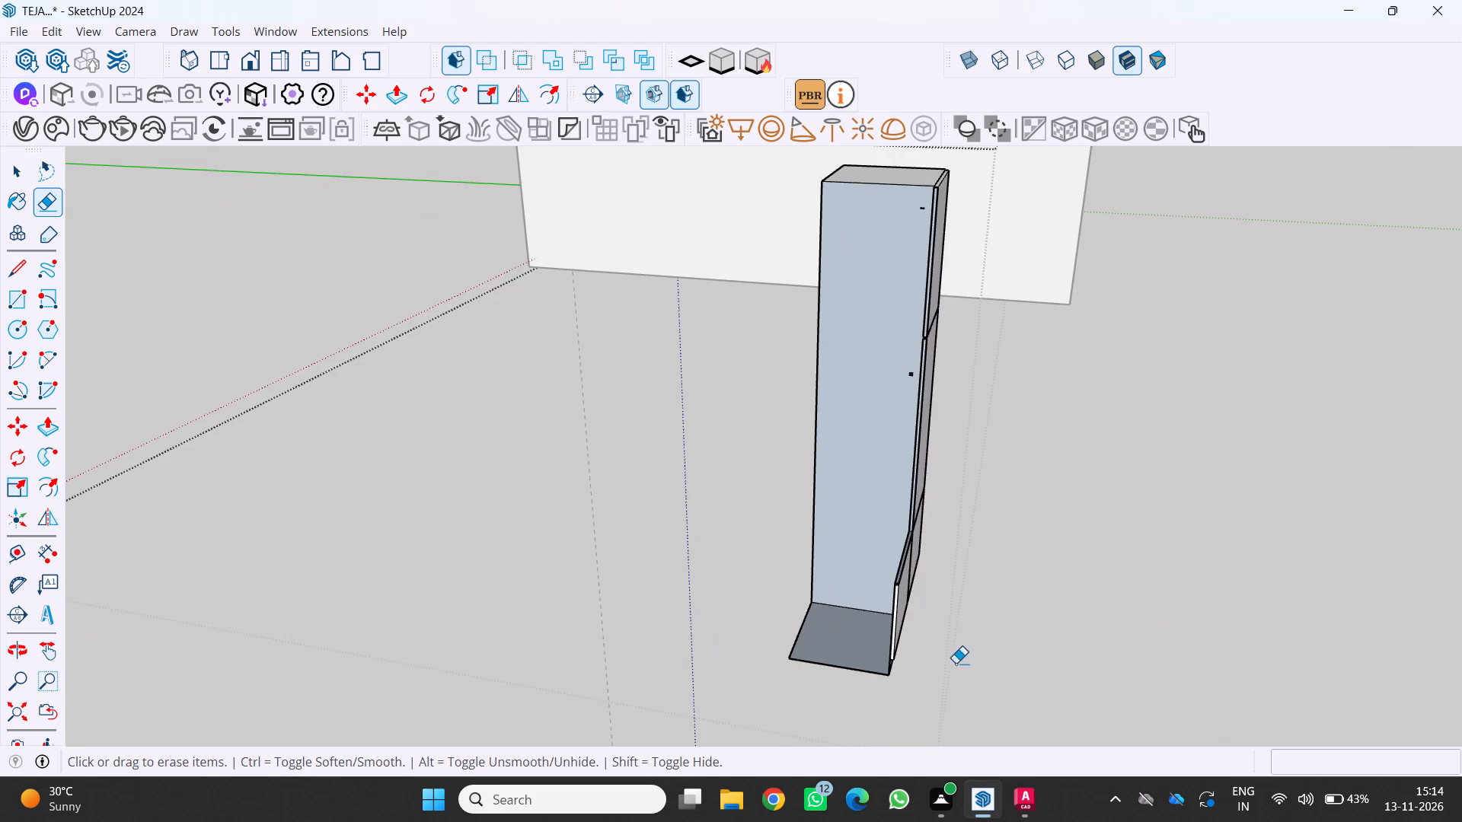
drag(902, 637, 876, 630)
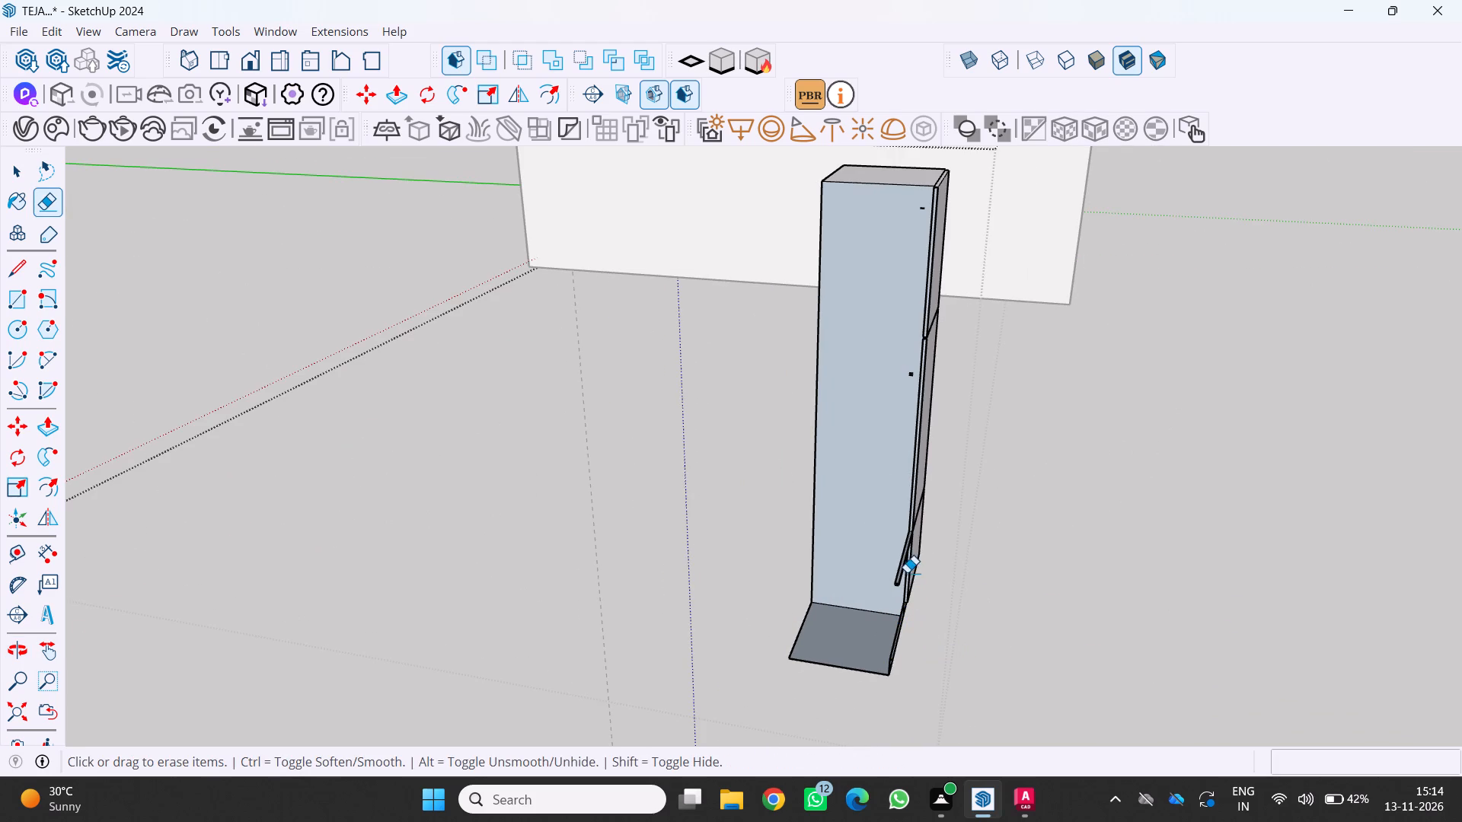
drag(907, 572, 864, 567)
Erase the leftover panel edge, plinth and base of the copied cabinet's left half, leaving only the right column.
middle_drag(877, 613, 563, 643)
scroll(836, 619, up, 1)
scroll(1053, 708, up, 2)
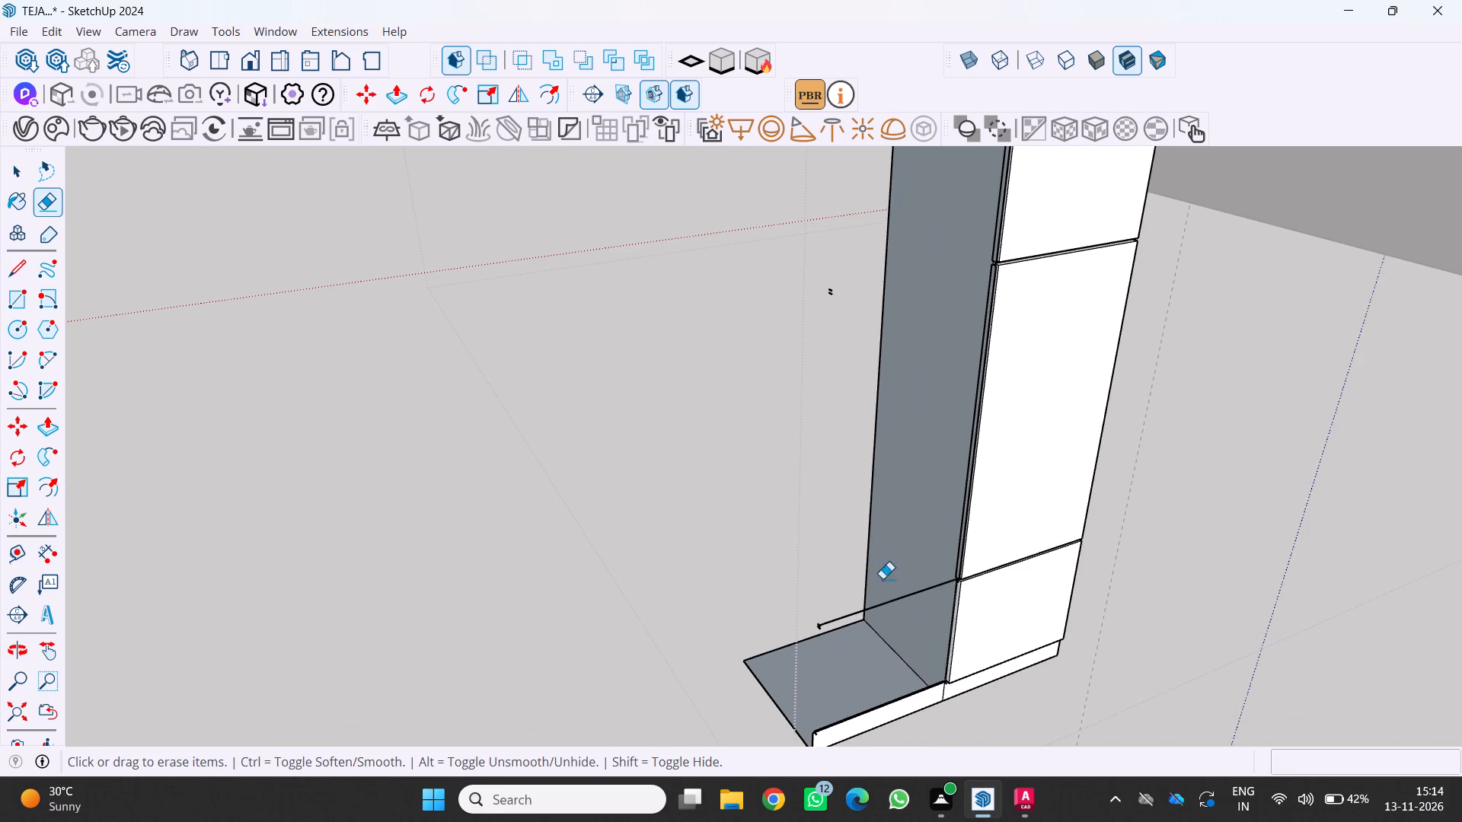
click(879, 610)
drag(899, 731, 869, 693)
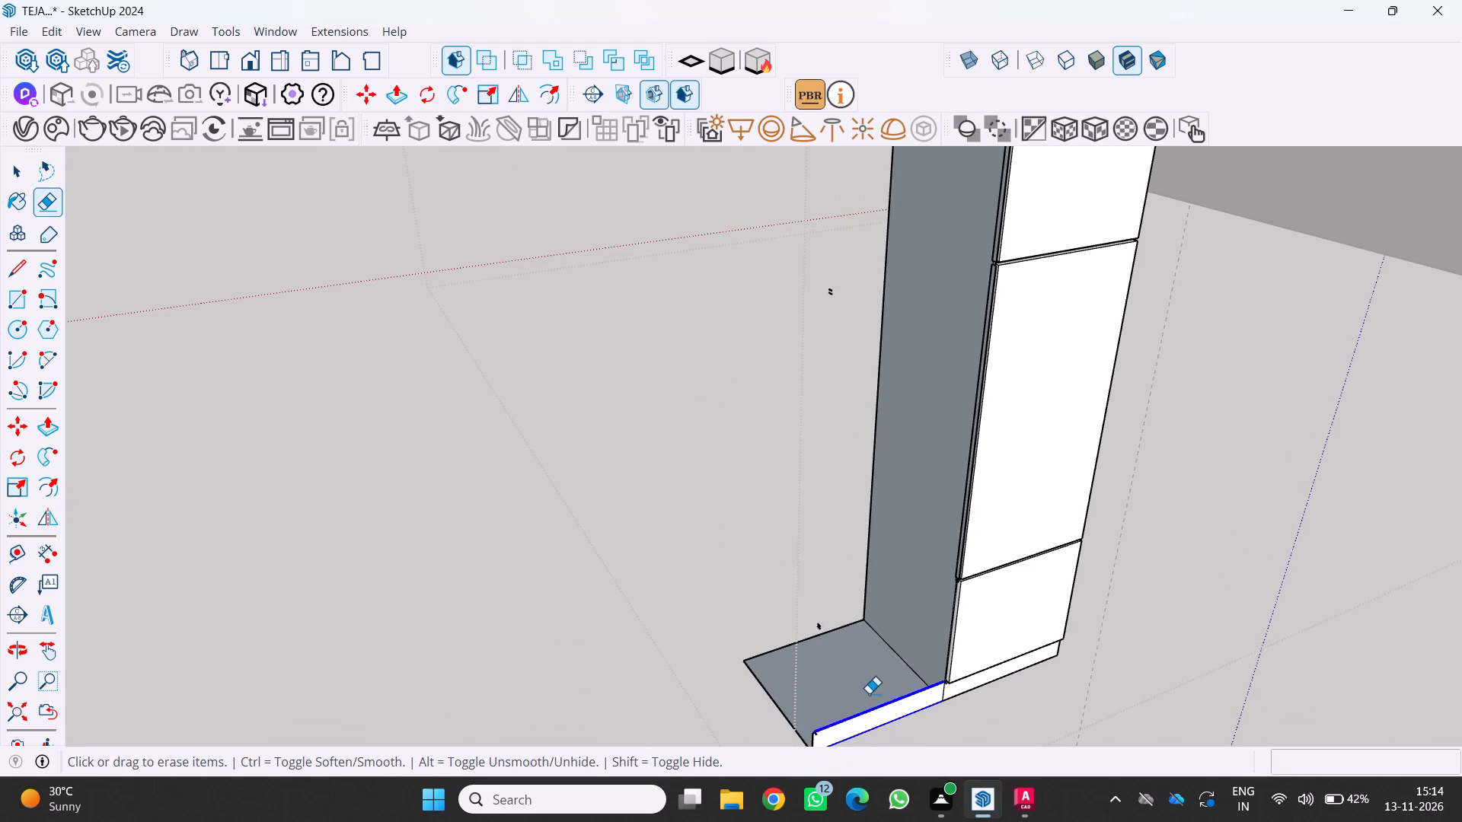
drag(773, 730, 793, 703)
drag(784, 648, 790, 624)
Erase the loose edge fragments left floating beside the base of the remaining cabinet column.
scroll(794, 635, down, 4)
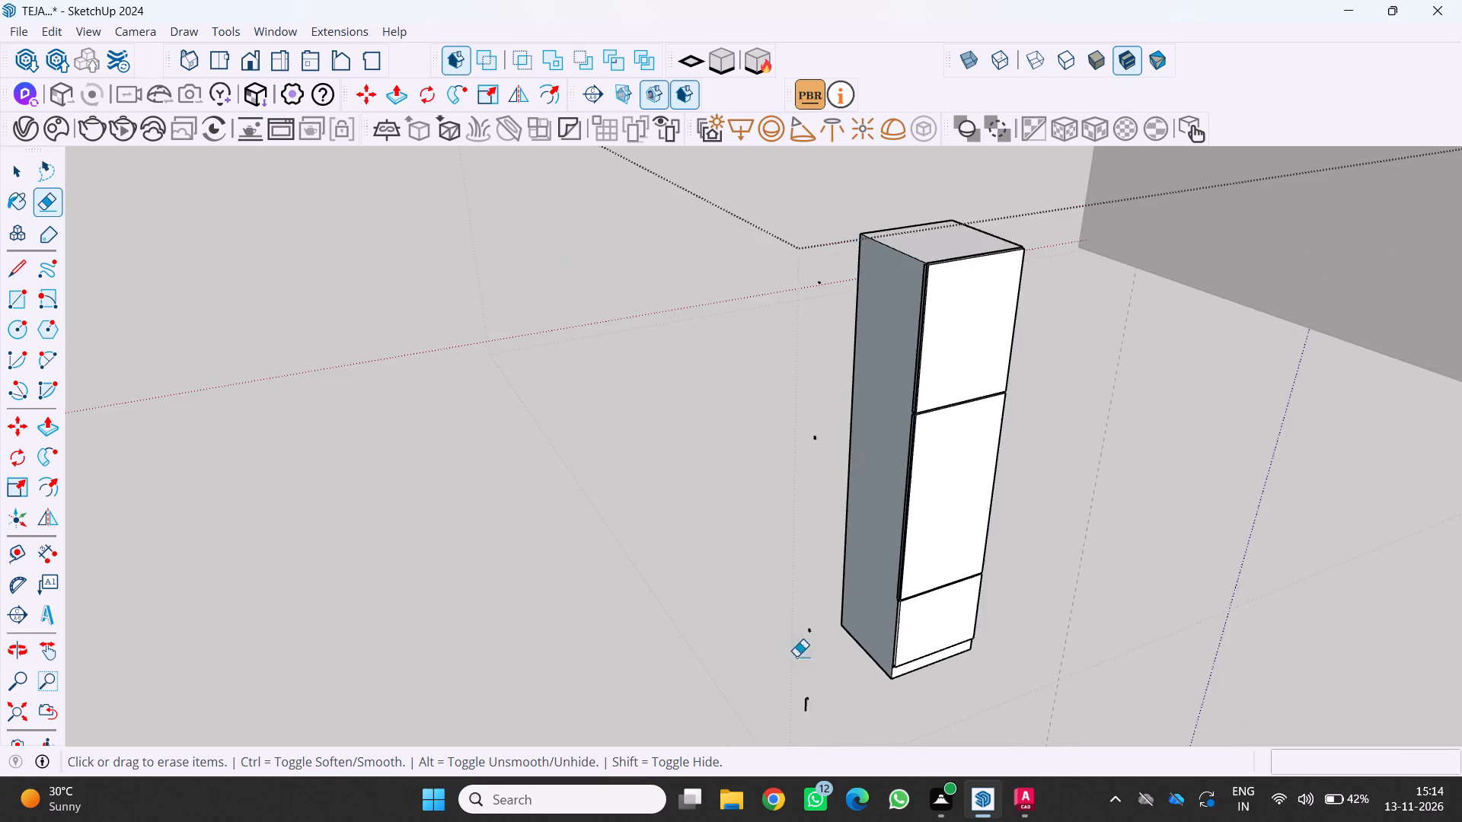
scroll(825, 722, up, 4)
drag(785, 702, 881, 669)
click(799, 688)
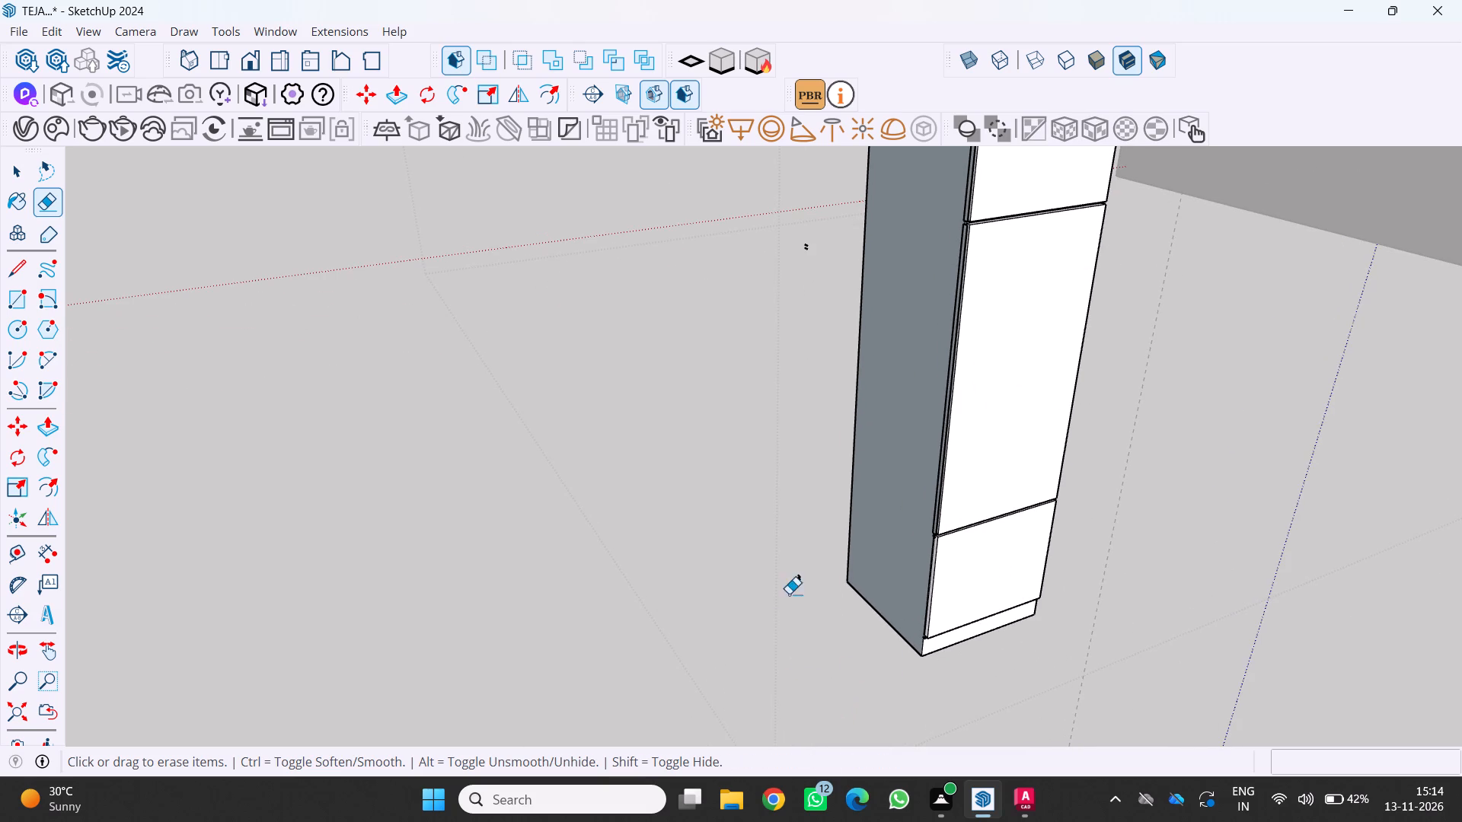
click(800, 577)
scroll(771, 570, down, 5)
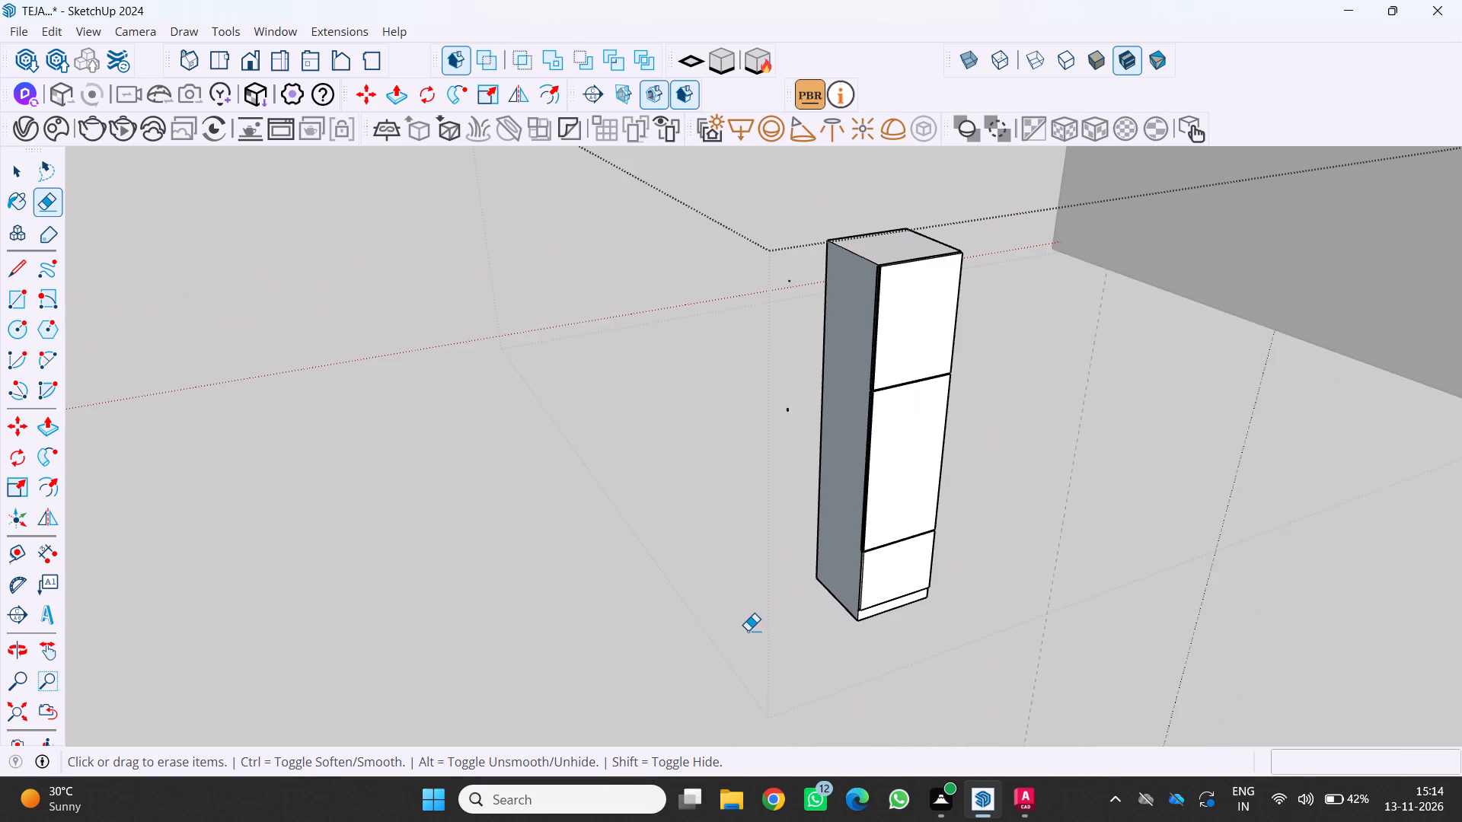
Erase the leftover edges of the removed upper front panel beside the column's outer side.
middle_drag(736, 634, 627, 666)
middle_drag(627, 666, 818, 575)
scroll(818, 575, down, 4)
scroll(725, 375, up, 4)
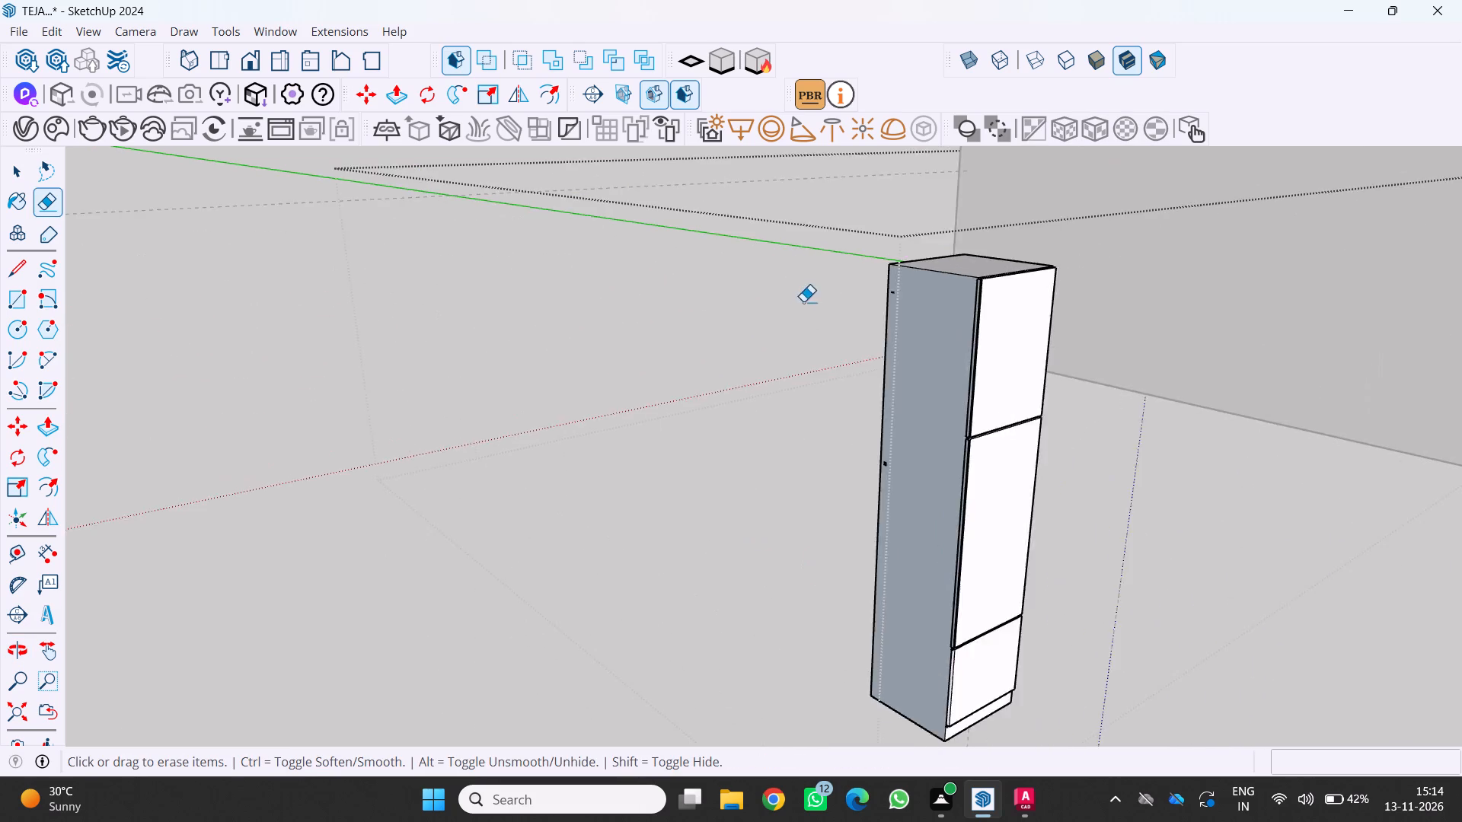
scroll(803, 301, up, 2)
middle_drag(844, 288, 866, 362)
scroll(853, 347, down, 6)
scroll(950, 525, up, 9)
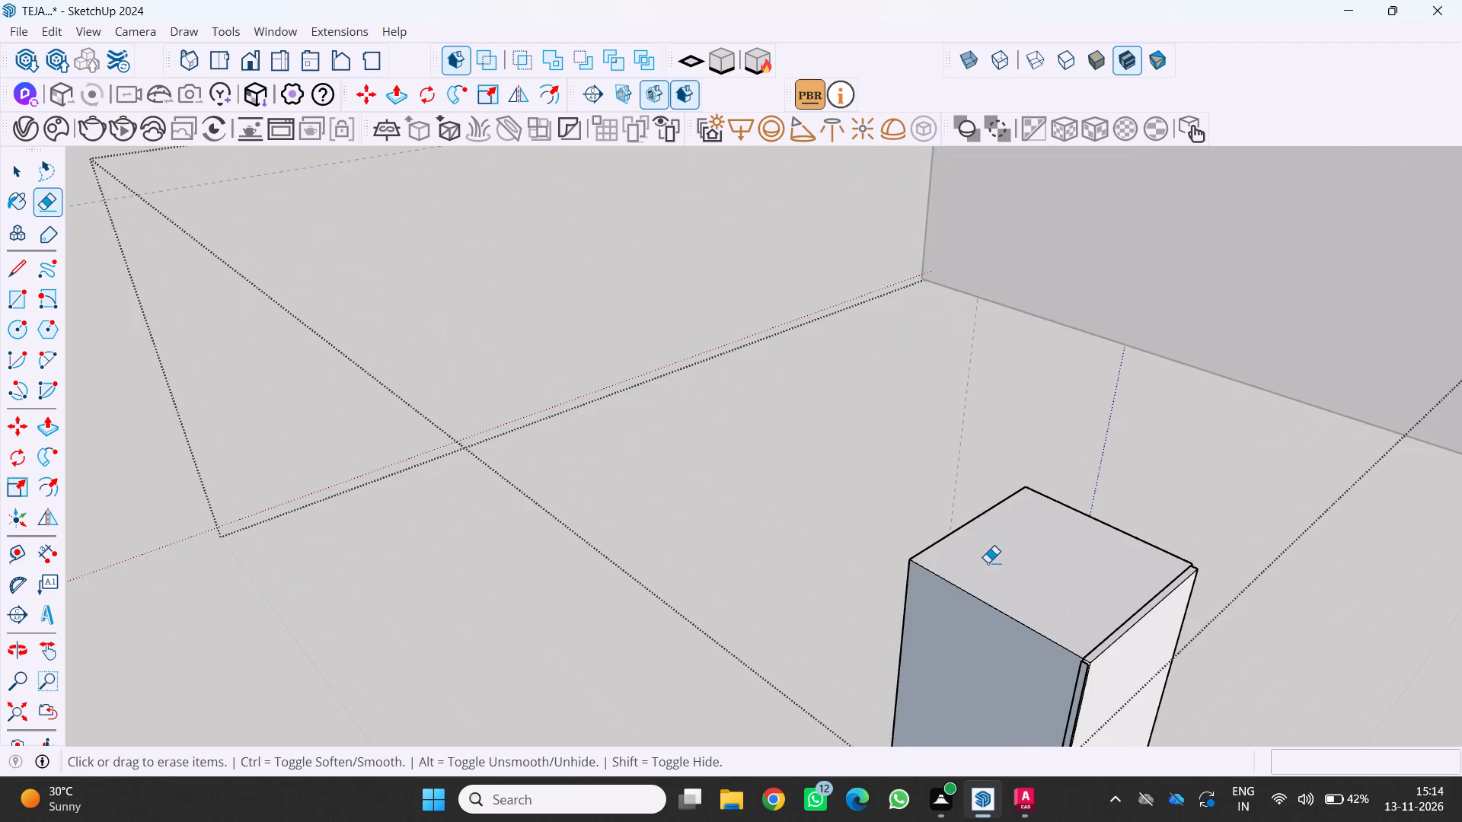
middle_drag(988, 562, 950, 528)
scroll(1037, 621, up, 4)
middle_drag(1040, 624, 1227, 588)
scroll(1192, 589, up, 5)
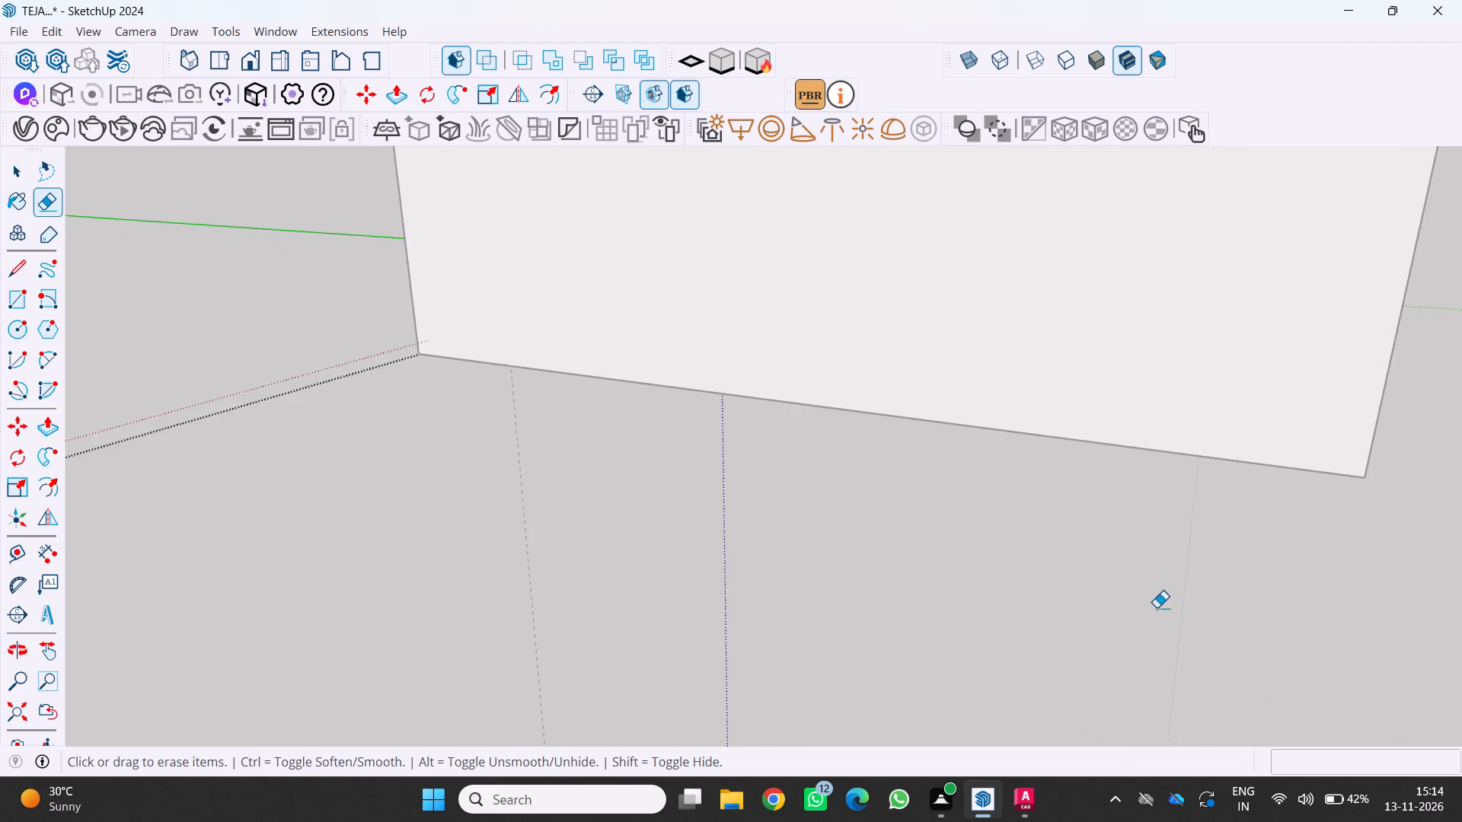
scroll(1134, 604, down, 5)
middle_drag(1120, 604, 855, 623)
scroll(538, 683, up, 2)
middle_drag(535, 683, 501, 689)
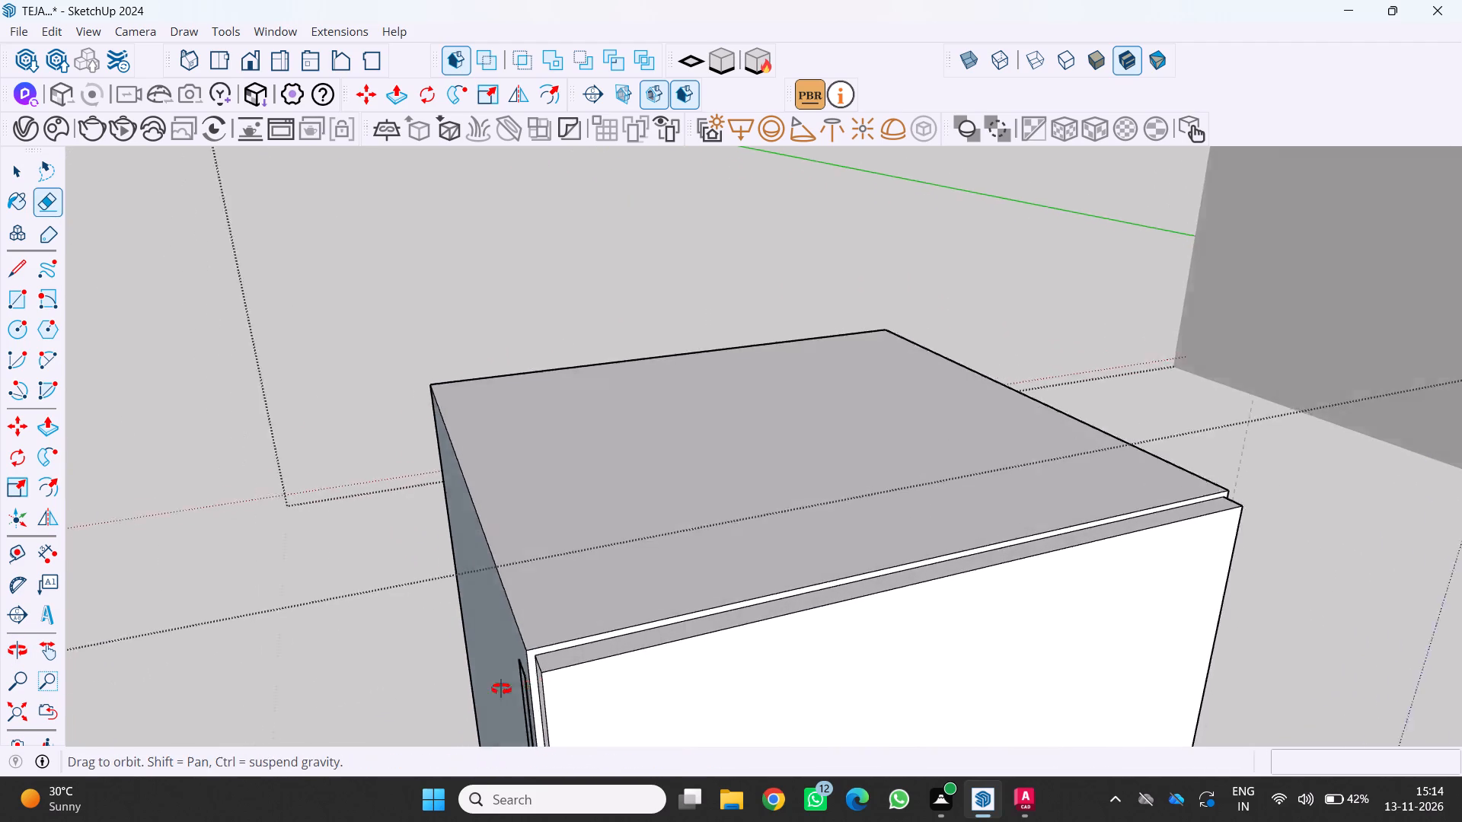
middle_drag(501, 689, 394, 660)
scroll(429, 673, up, 3)
scroll(518, 643, down, 3)
scroll(586, 618, up, 1)
drag(666, 591, 634, 588)
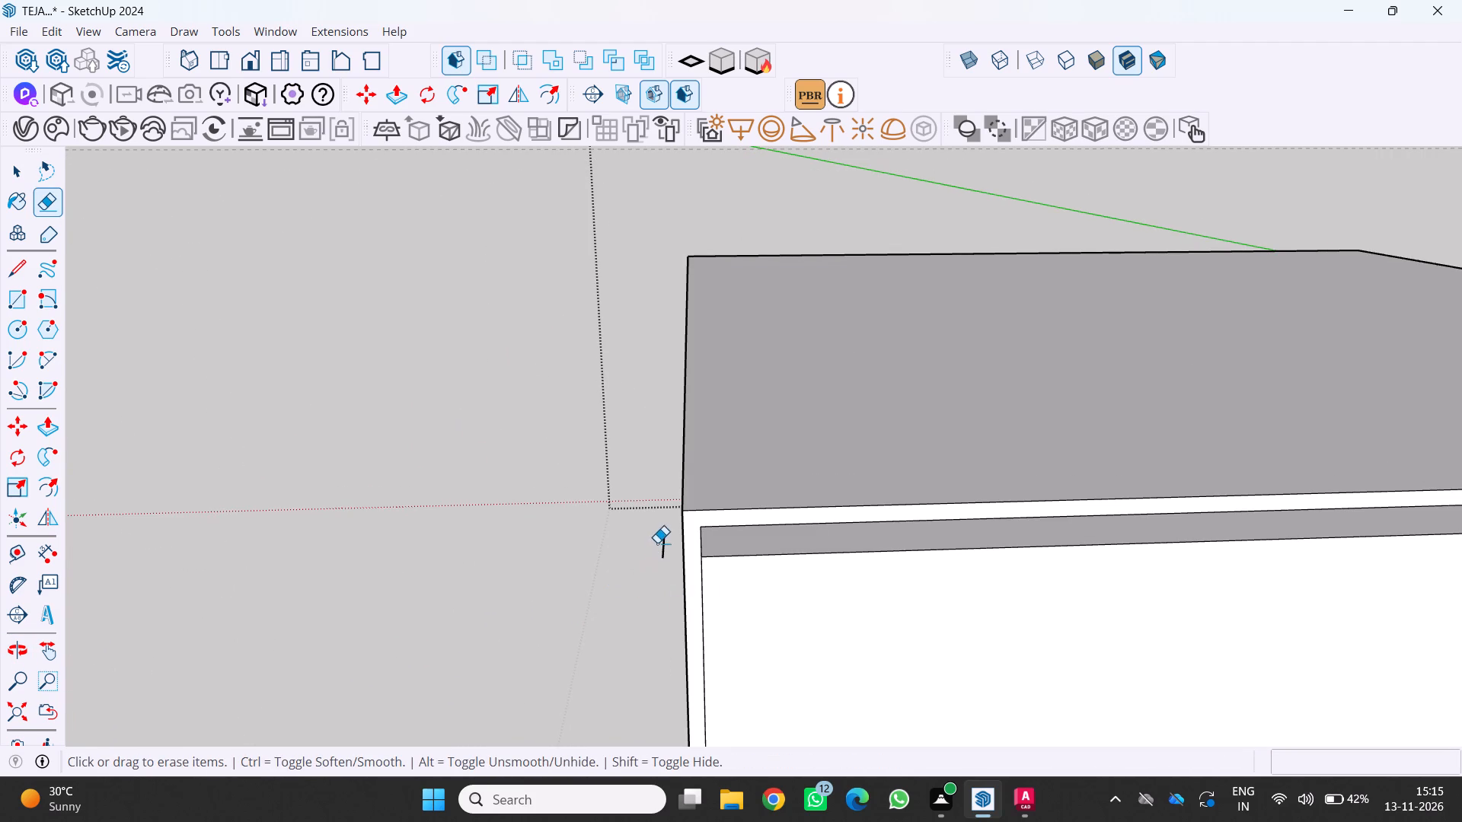
drag(657, 542, 679, 541)
Erase the leftover edges of the removed middle panel along the column's side, including those at the upper-to-middle panel joint.
scroll(647, 547, down, 11)
scroll(620, 643, up, 1)
middle_drag(617, 645, 629, 618)
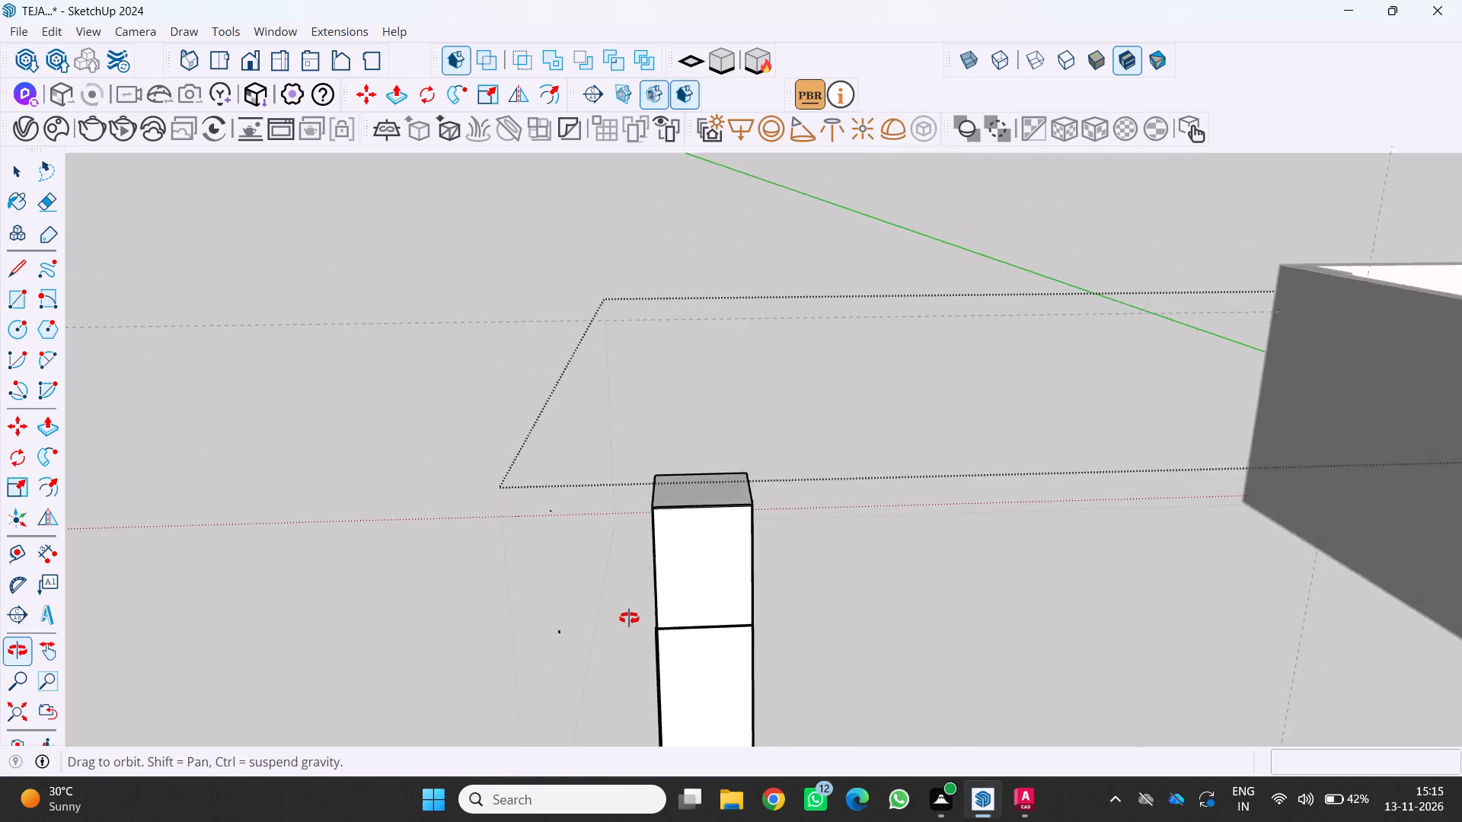
middle_drag(629, 618, 710, 522)
shift+scroll(725, 513, down, 5)
middle_click(725, 515)
middle_drag(724, 518, 682, 562)
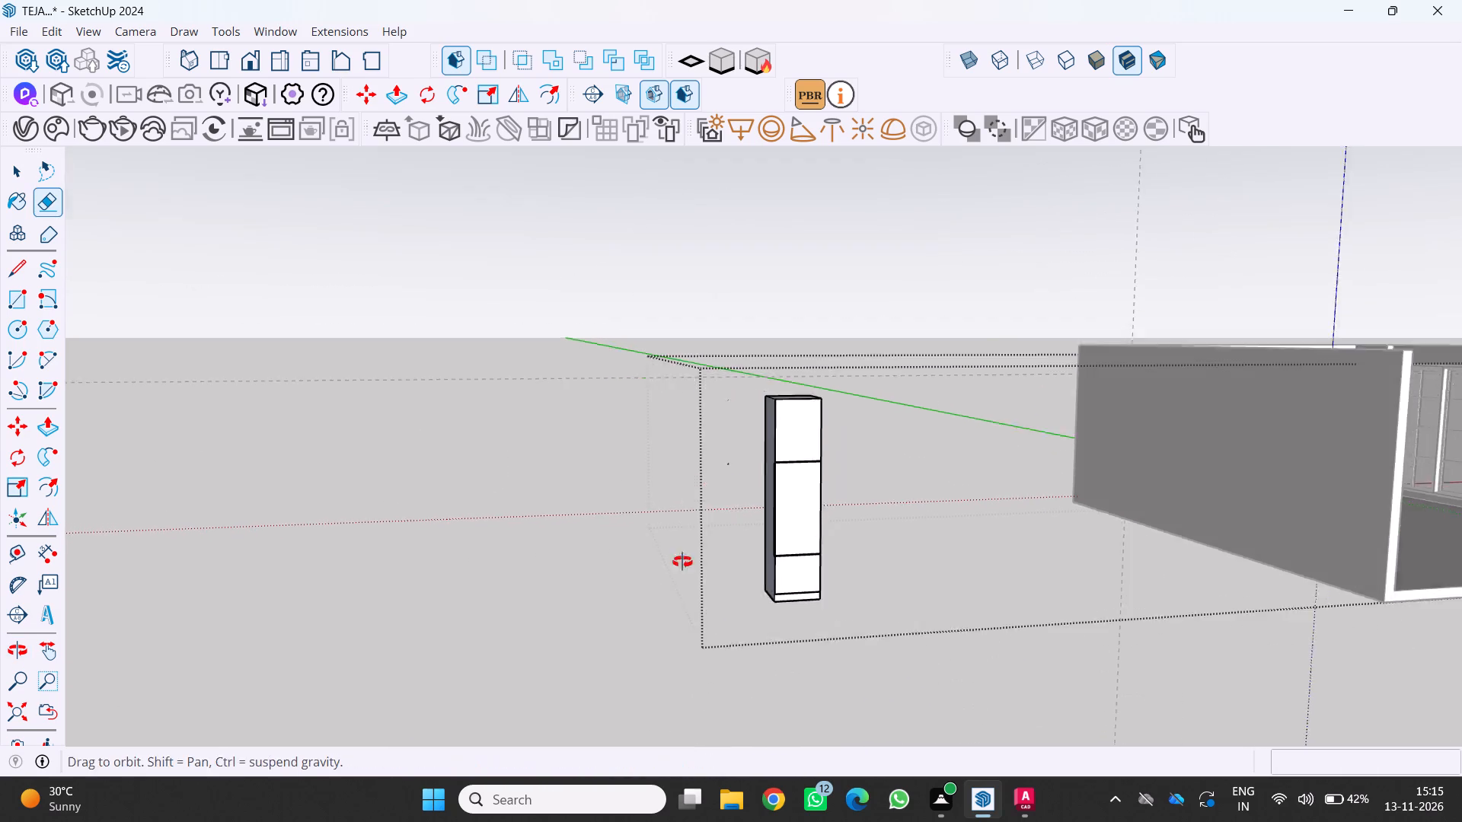
middle_drag(682, 562, 647, 593)
middle_click(647, 593)
scroll(647, 593, up, 20)
scroll(647, 593, up, 2)
scroll(653, 572, down, 5)
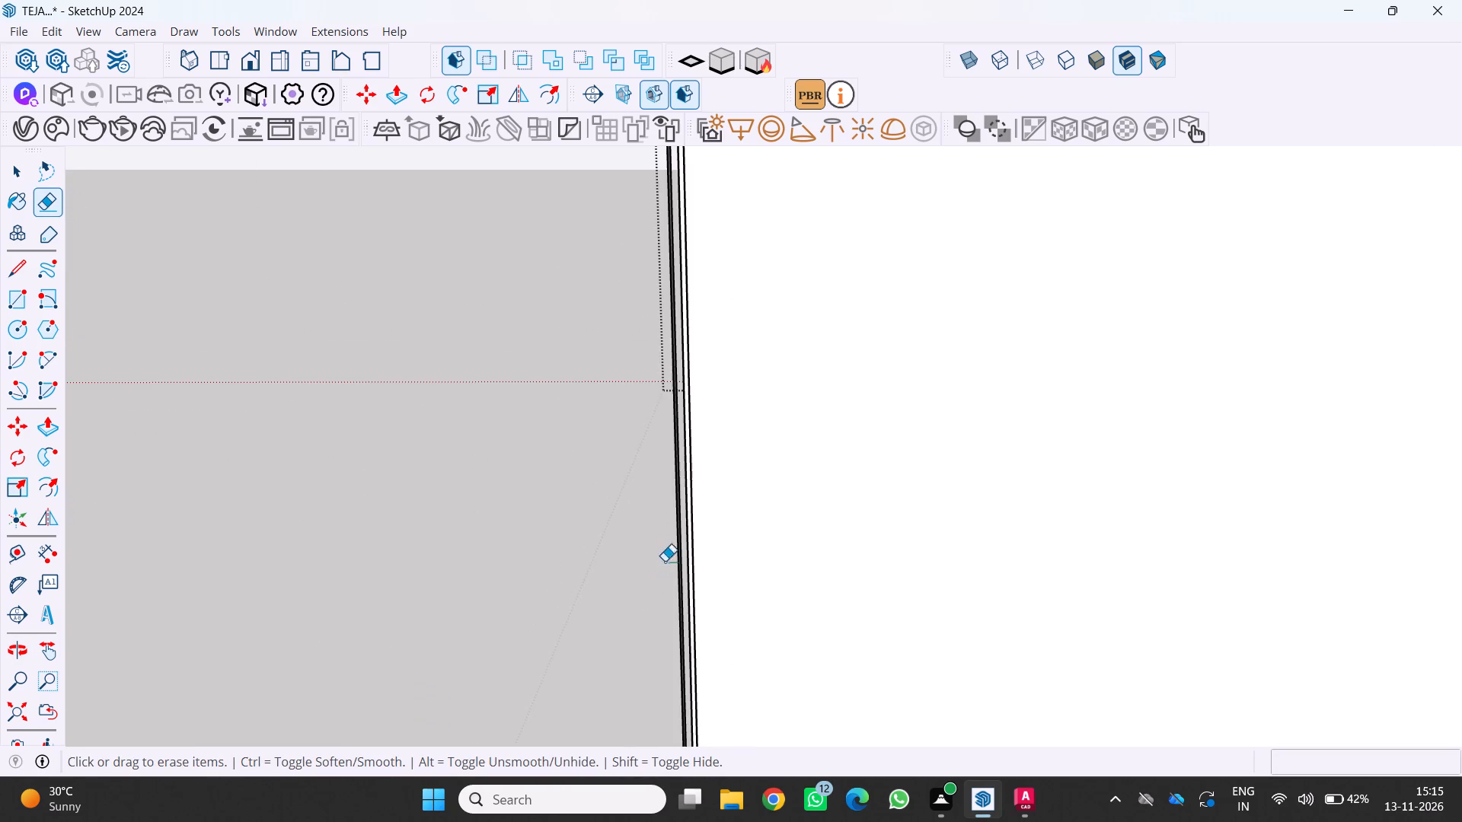
middle_drag(669, 461, 666, 598)
scroll(664, 597, down, 3)
scroll(672, 357, up, 7)
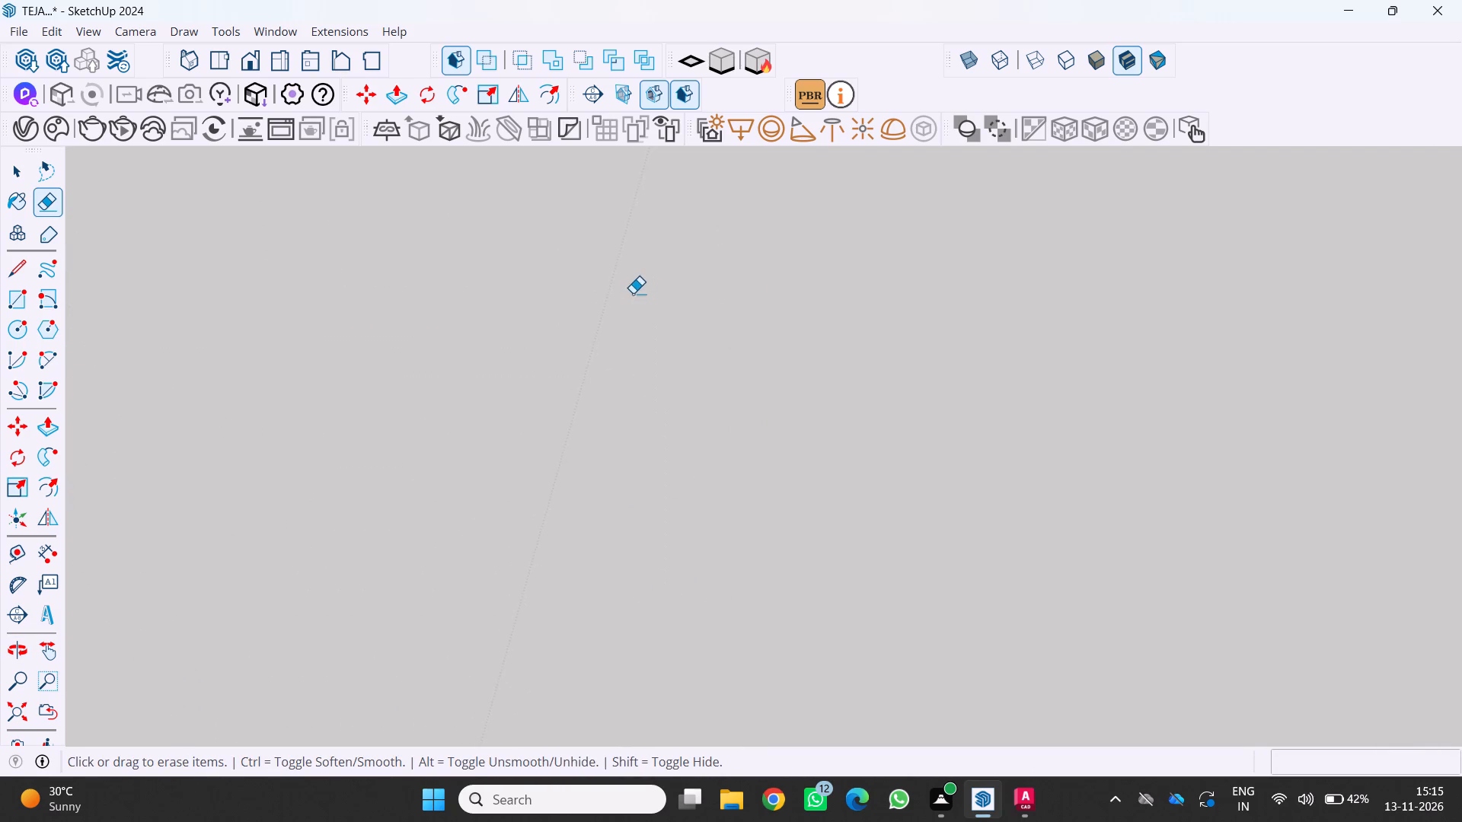
scroll(633, 293, up, 3)
scroll(632, 298, down, 3)
scroll(745, 339, down, 4)
scroll(763, 357, up, 2)
scroll(828, 374, up, 2)
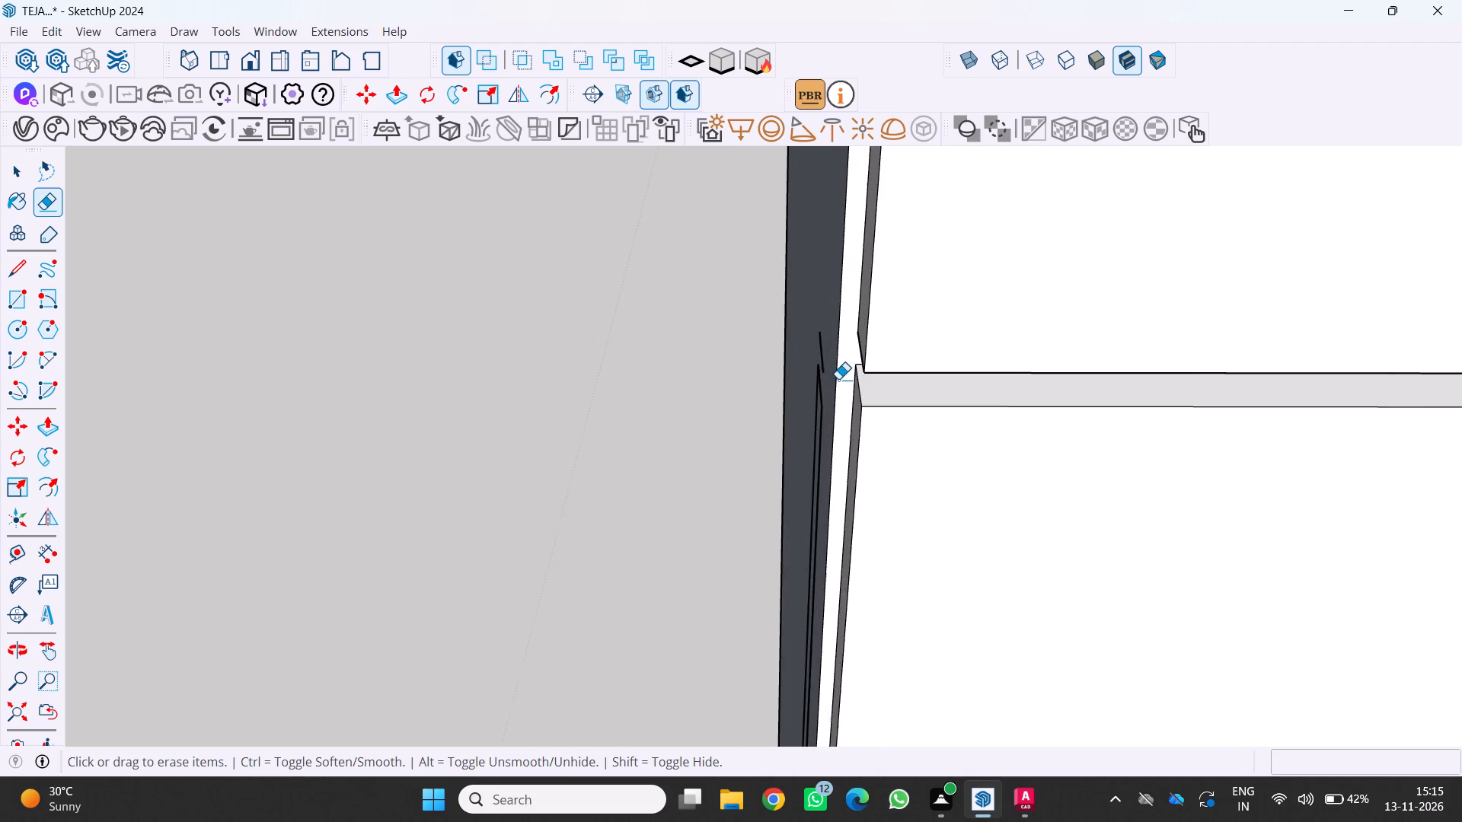
scroll(838, 379, up, 5)
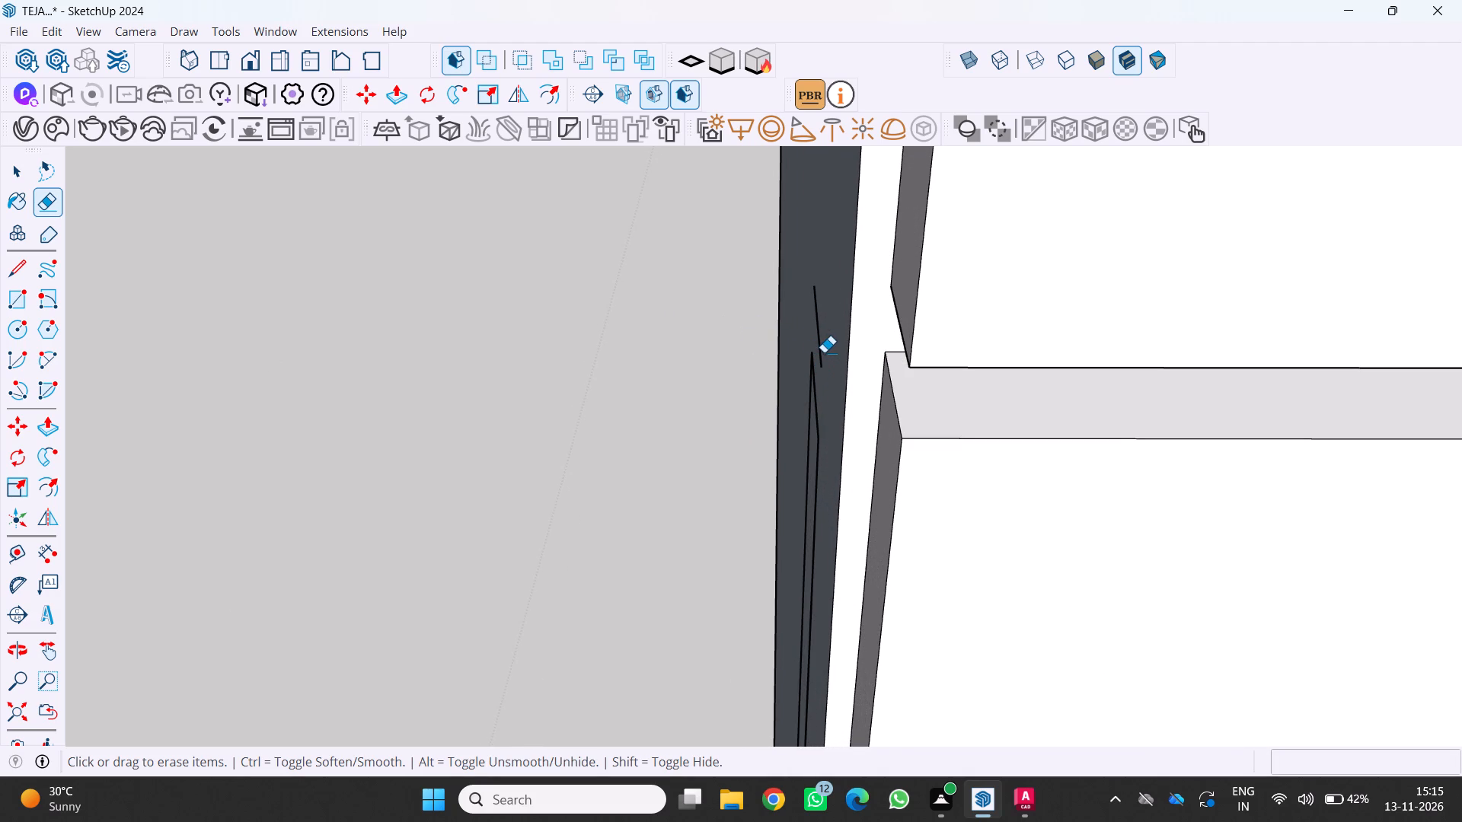
click(824, 352)
click(819, 345)
scroll(810, 439, up, 7)
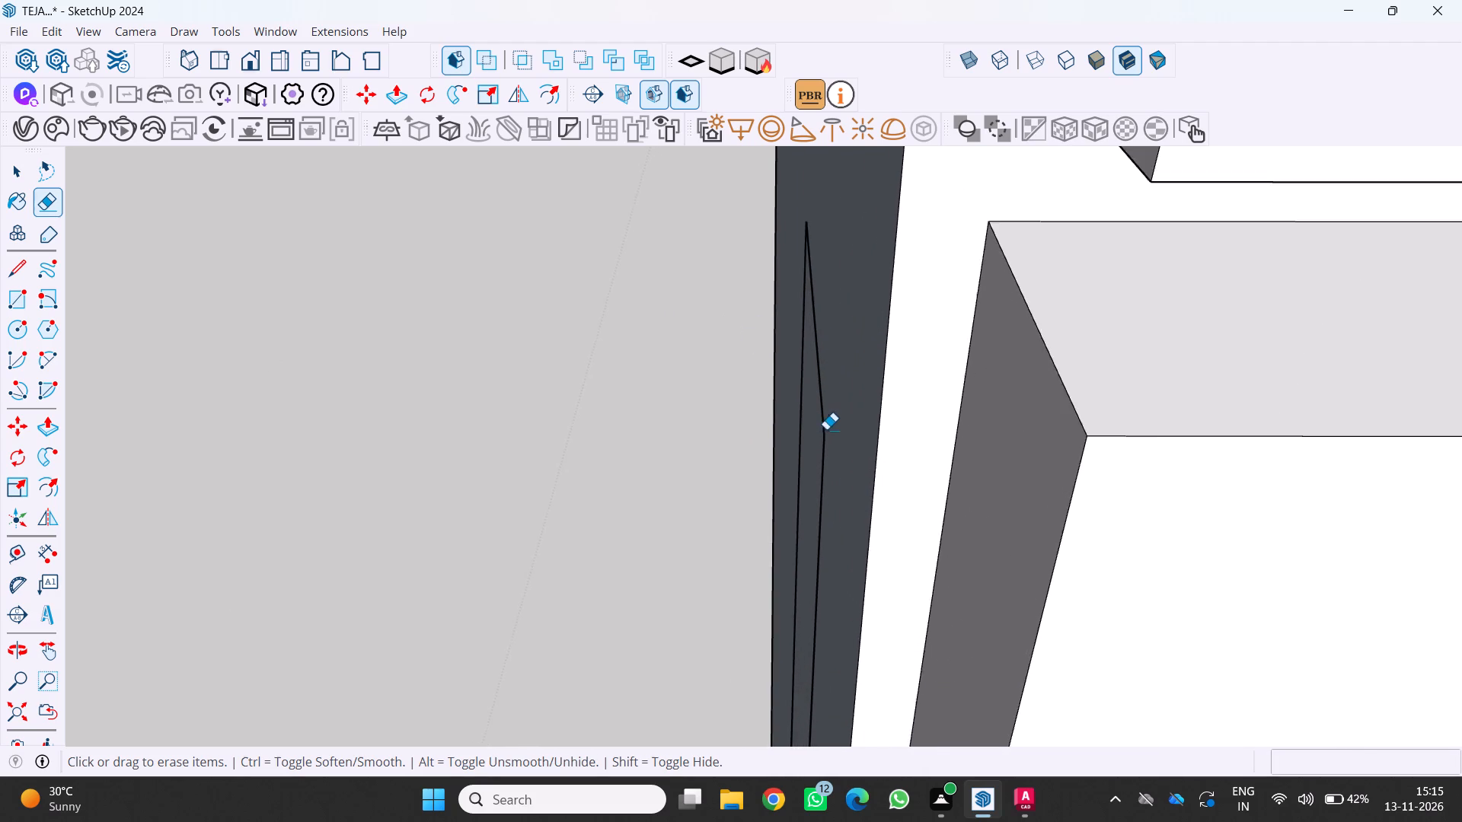
scroll(826, 429, up, 5)
click(828, 425)
click(832, 445)
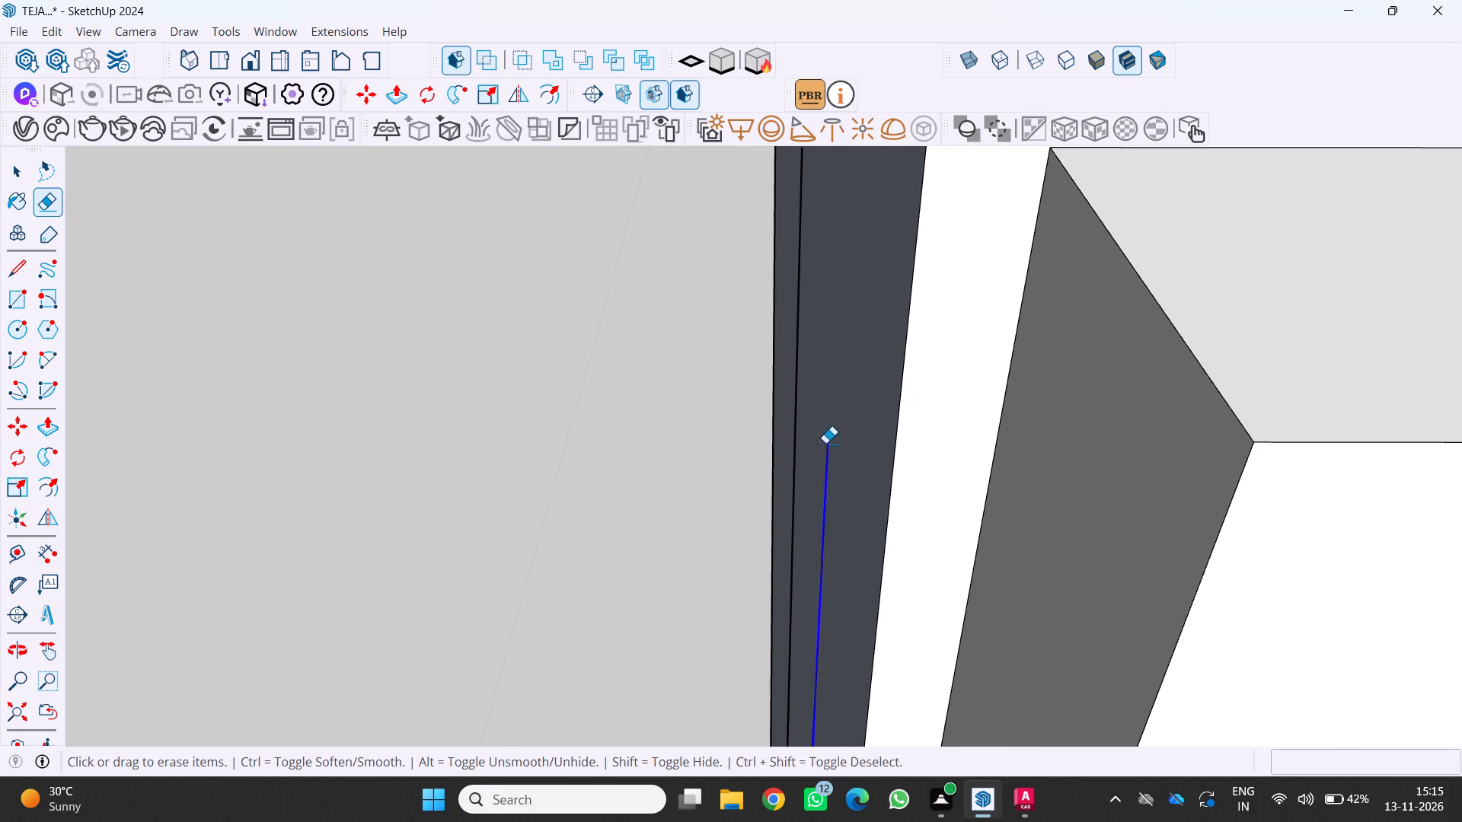
click(798, 394)
Erase the two stray edges sticking out from the column's side at the joint between the middle and lower panels.
scroll(795, 392, down, 8)
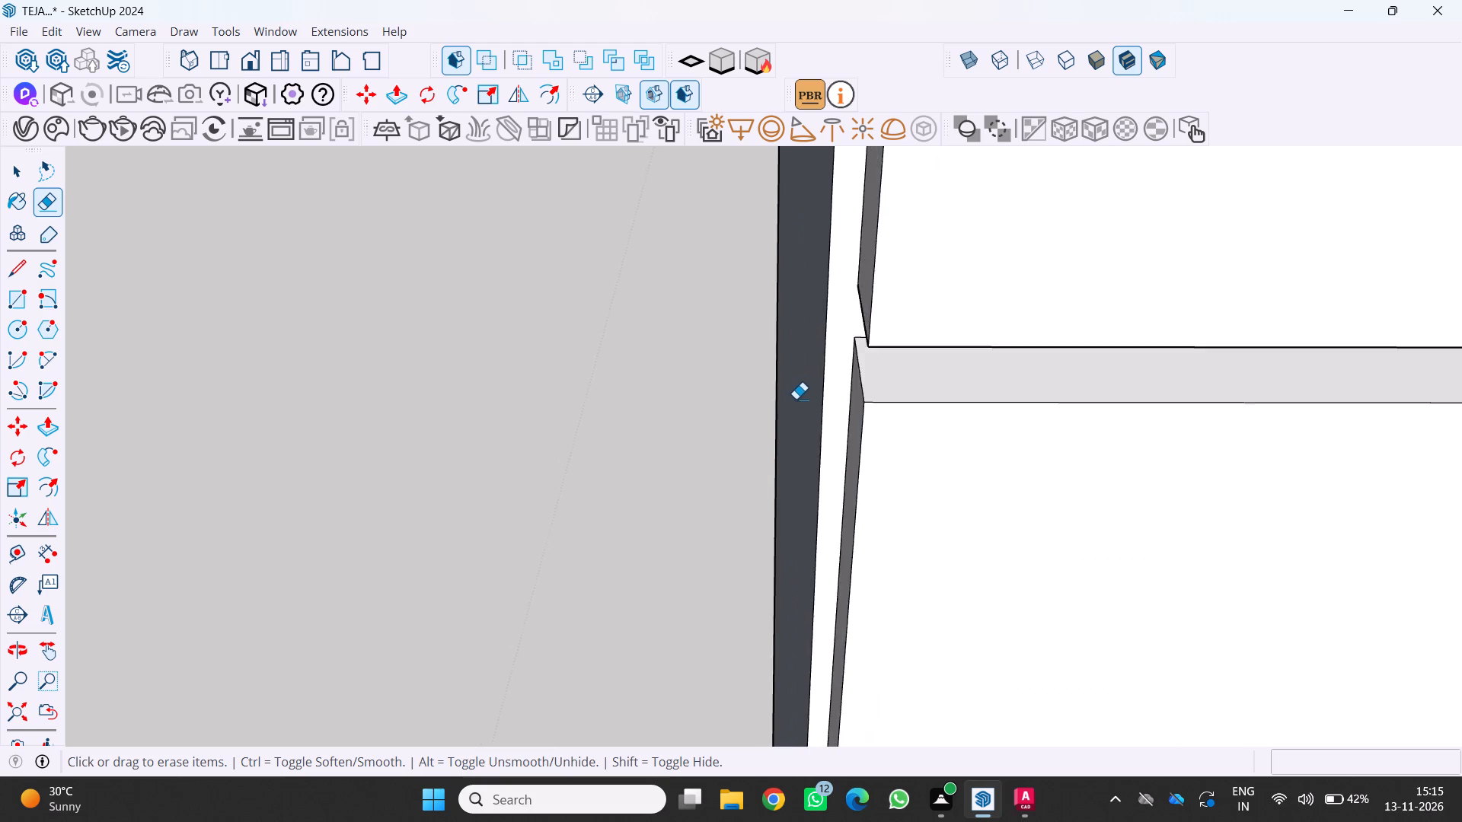
scroll(796, 399, down, 15)
scroll(800, 486, down, 11)
middle_drag(838, 724, 884, 658)
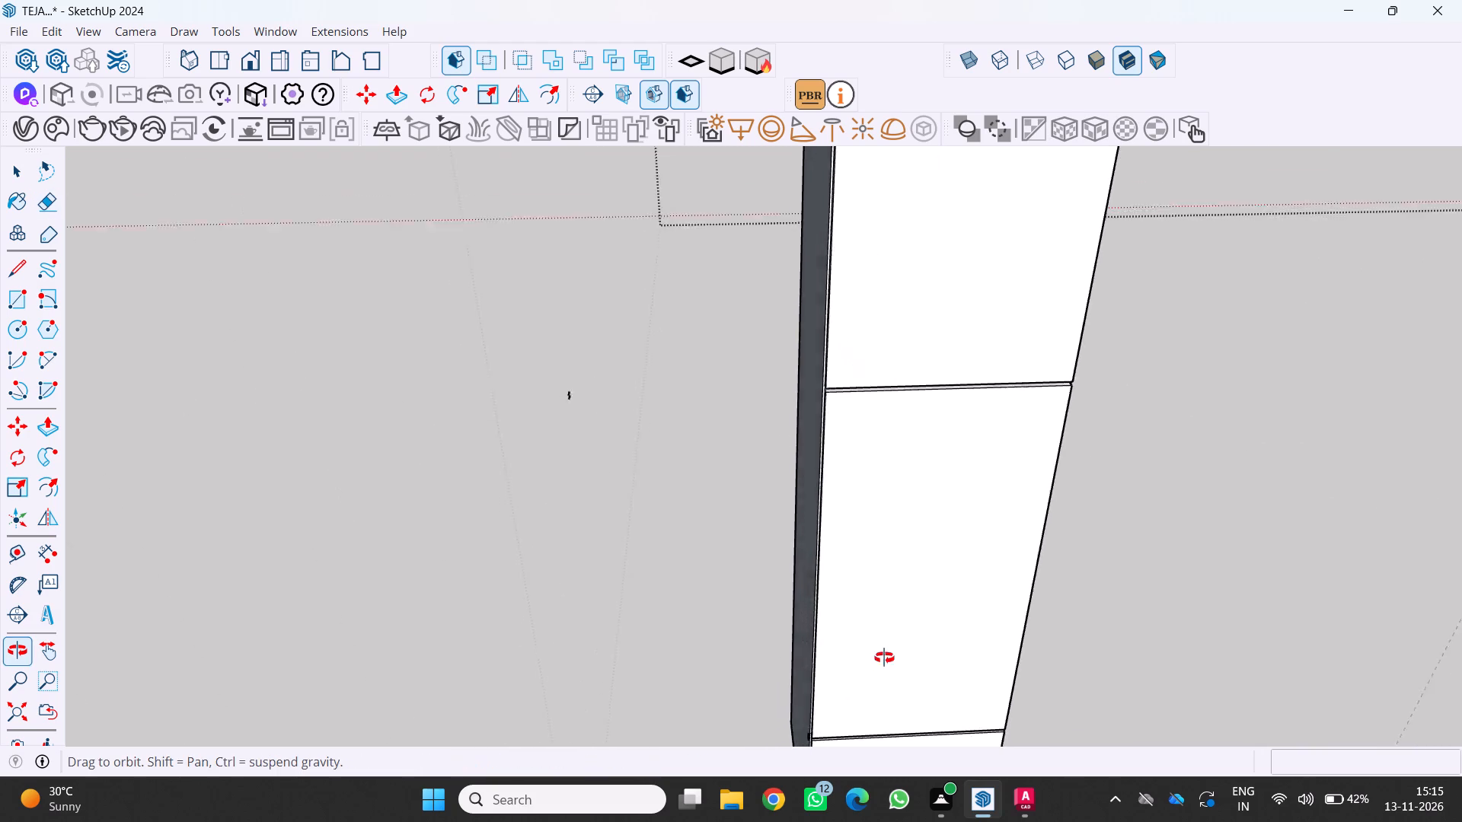
middle_drag(884, 658, 947, 515)
scroll(919, 498, down, 5)
scroll(883, 648, up, 12)
middle_drag(883, 672, 926, 546)
scroll(924, 593, up, 13)
middle_drag(914, 628, 812, 632)
scroll(921, 571, up, 5)
middle_drag(927, 556, 836, 623)
scroll(961, 537, up, 4)
middle_drag(903, 570, 1014, 570)
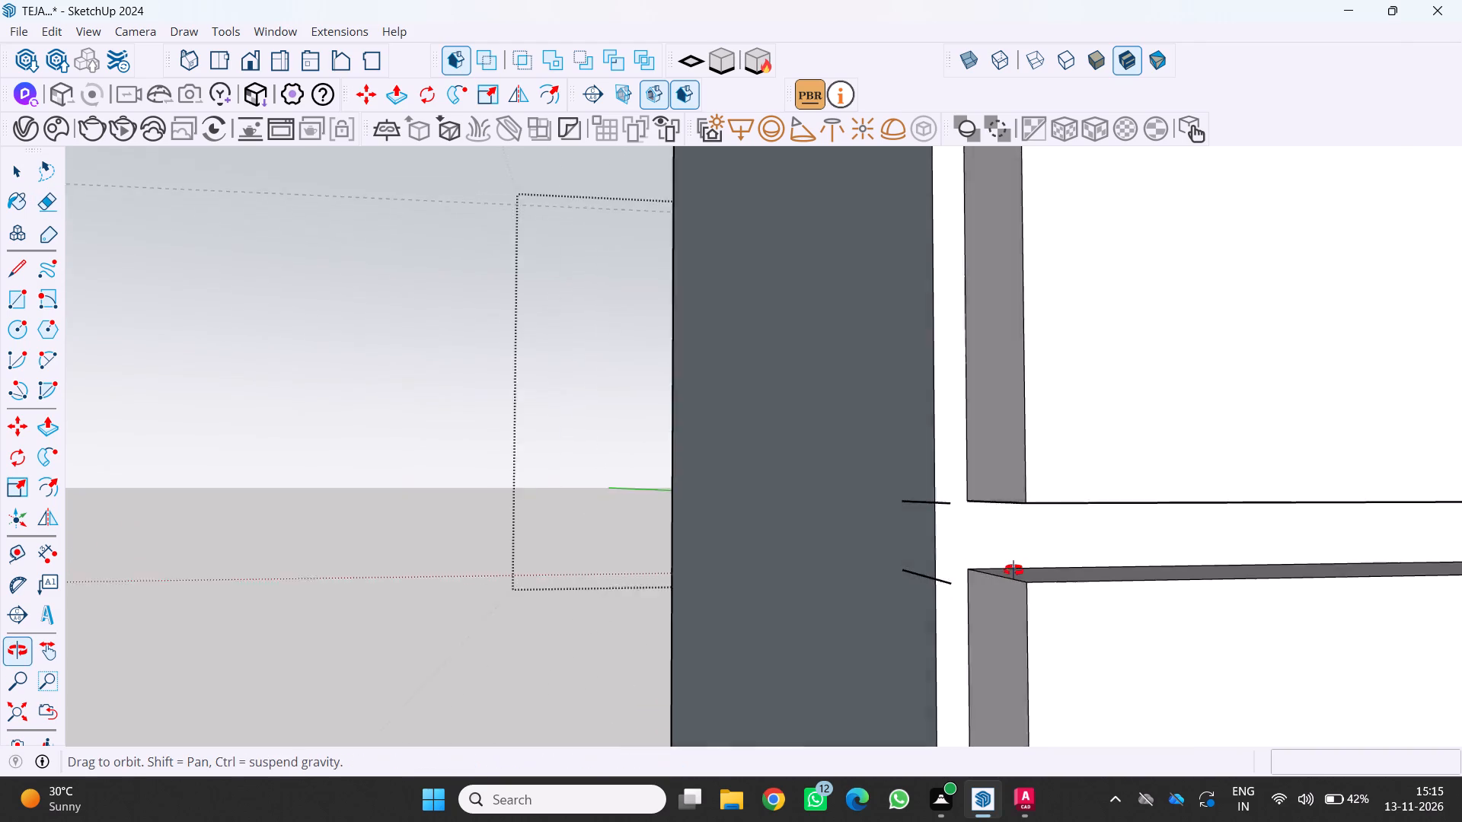
middle_drag(1014, 570, 1052, 548)
click(956, 577)
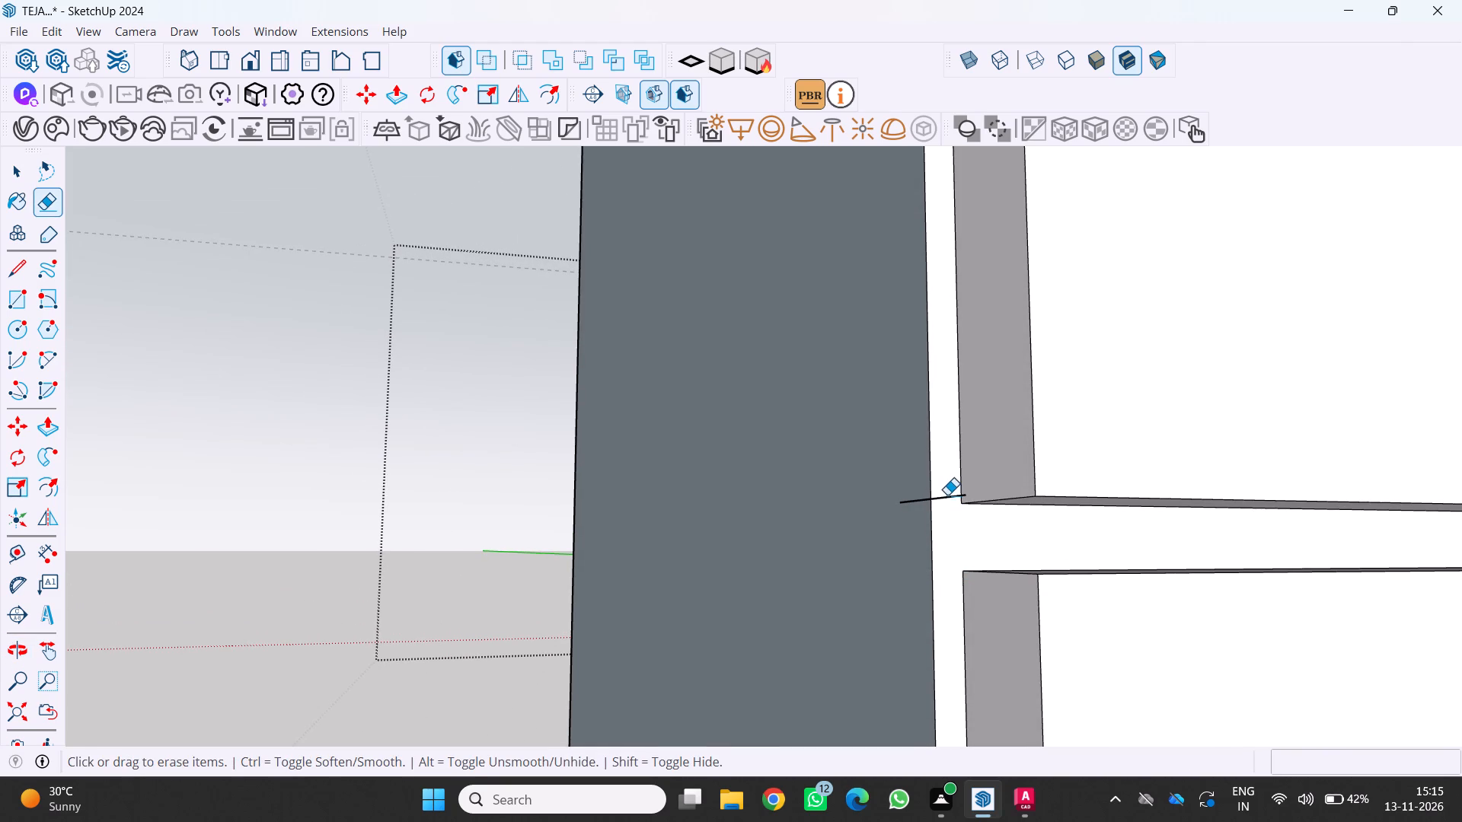
click(947, 496)
Erase the stray edge on the column's side where the lower panel meets the plinth.
scroll(938, 500, down, 20)
scroll(938, 500, down, 7)
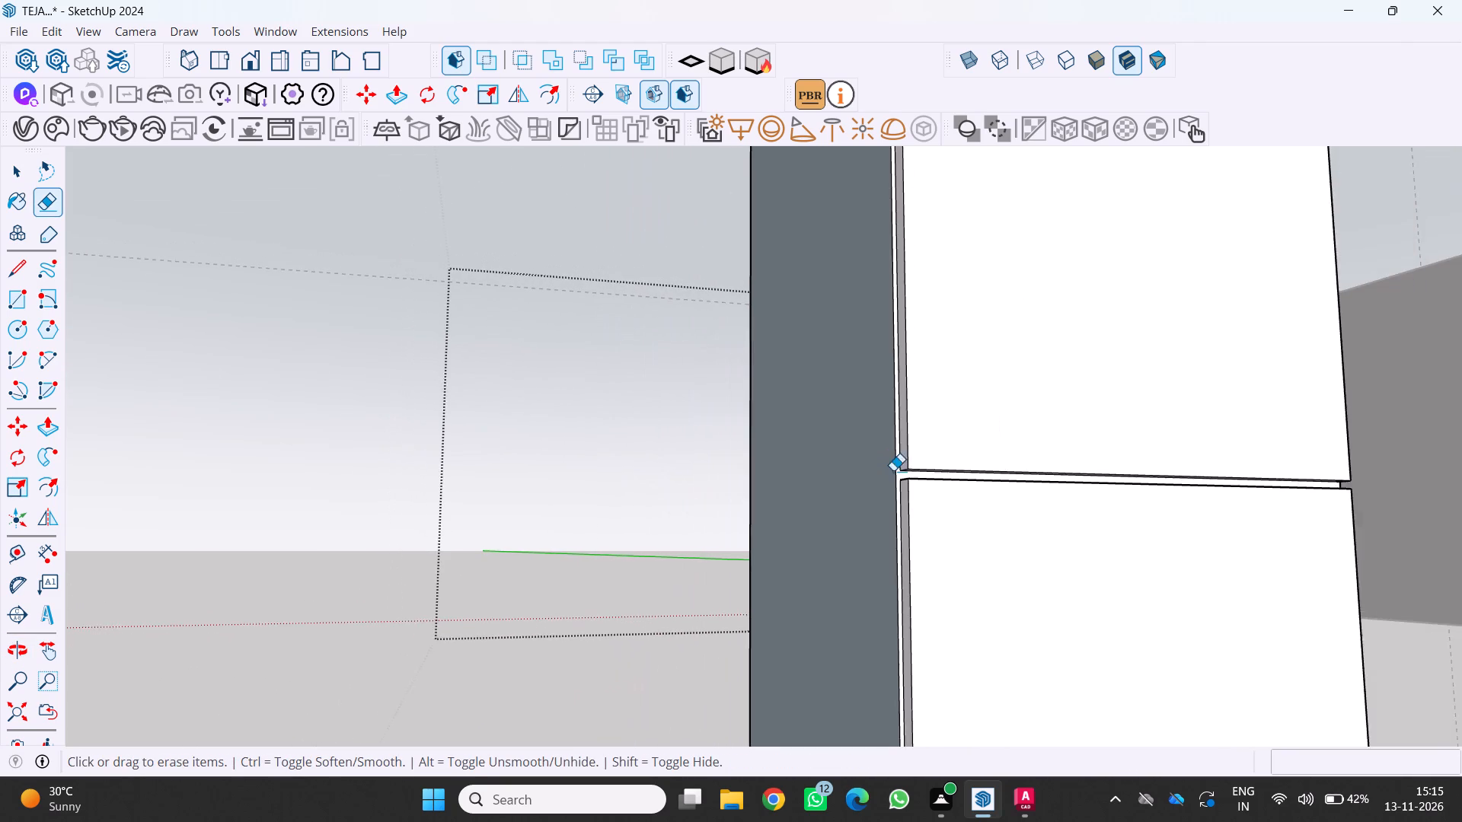
scroll(893, 470, down, 4)
scroll(892, 473, up, 1)
scroll(890, 474, down, 10)
scroll(901, 597, up, 16)
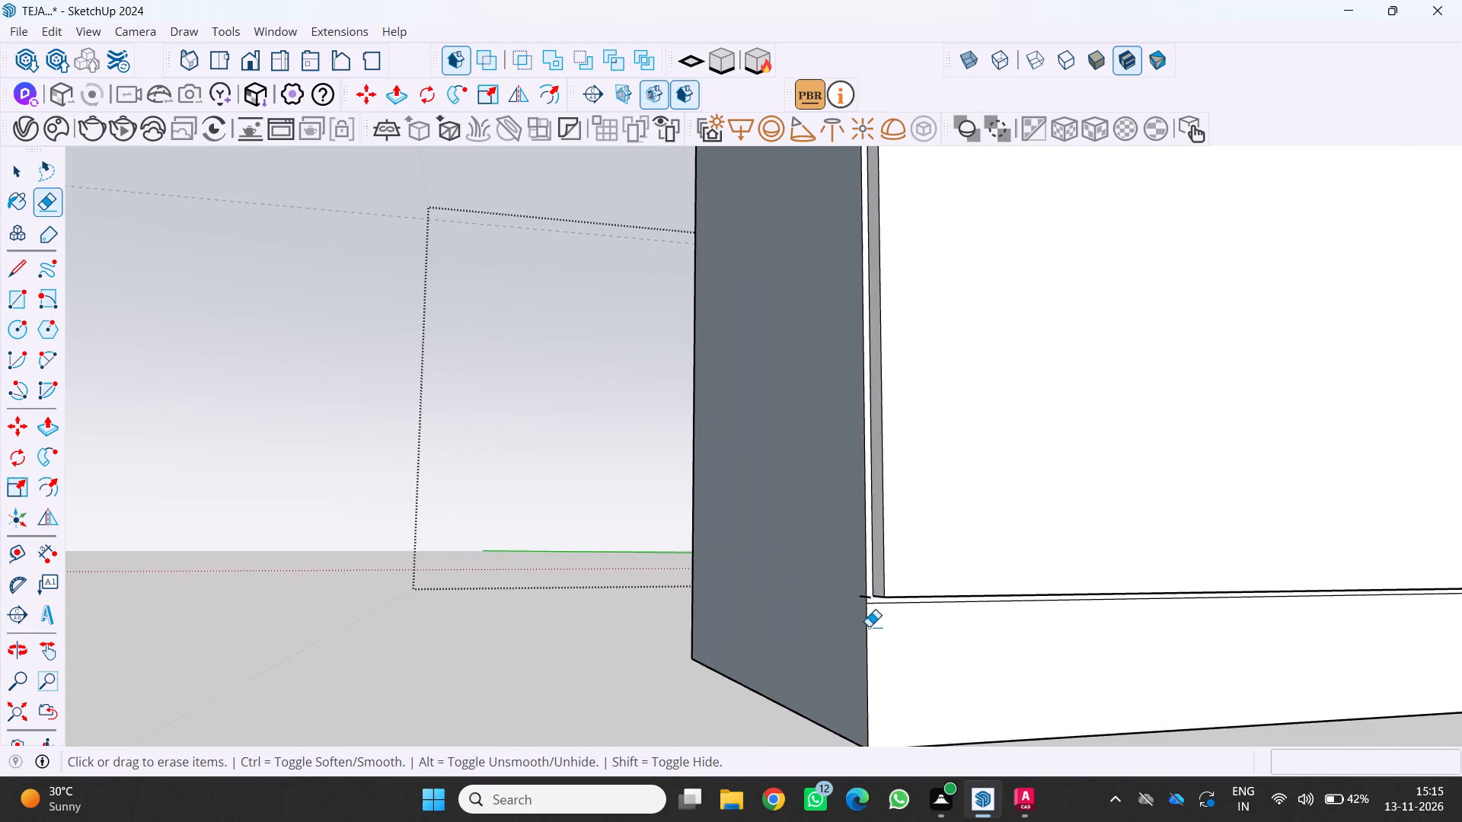
scroll(869, 626, up, 6)
middle_drag(858, 603, 778, 630)
scroll(839, 591, up, 4)
click(870, 572)
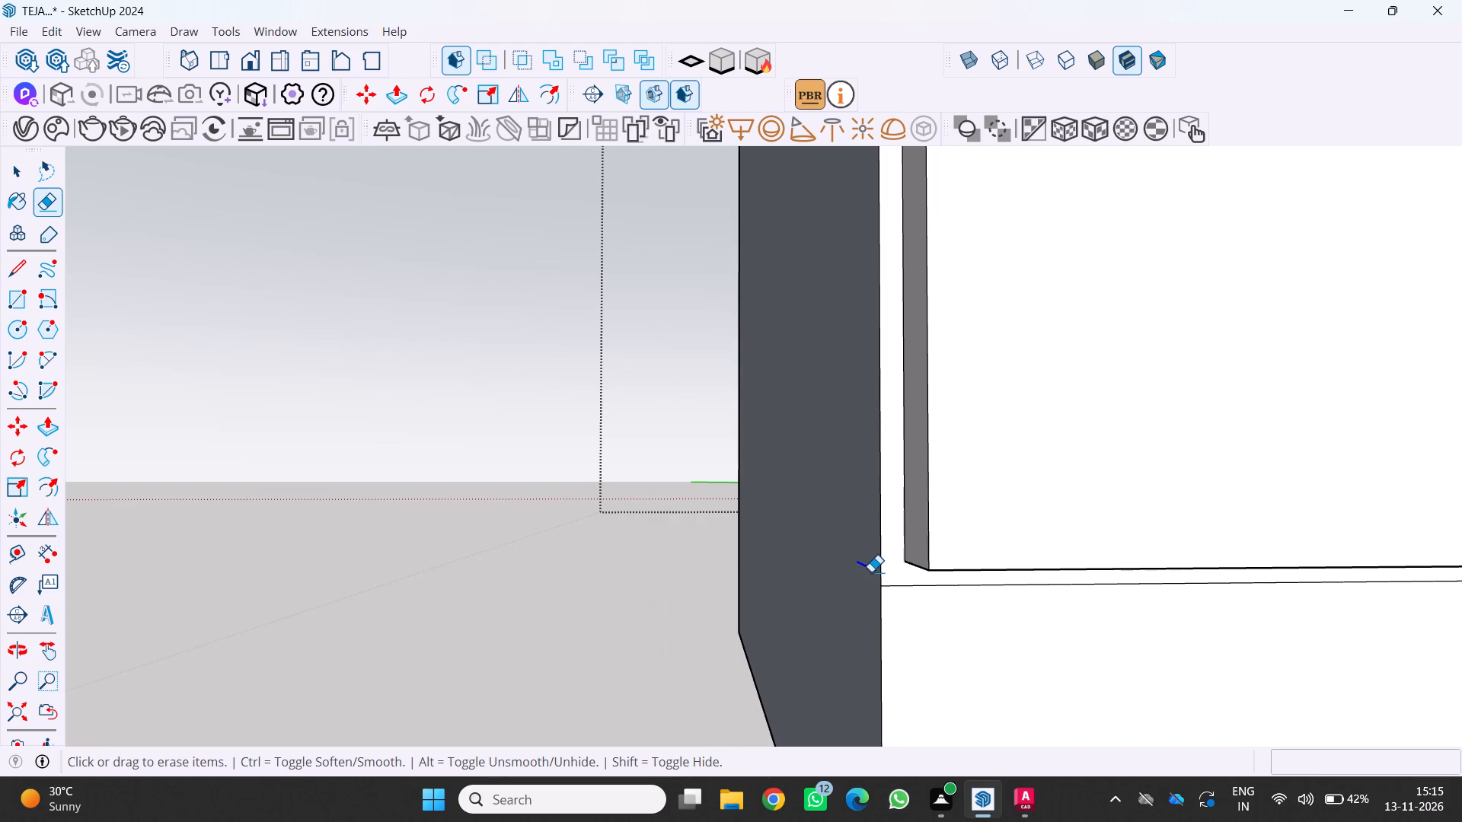
Copy the whole single-column cabinet into the room, placing its top back corner against the adjacent top corner of the open shelving cabinet.
scroll(861, 586, down, 20)
scroll(861, 586, down, 14)
middle_click(859, 597)
middle_click(841, 607)
middle_click(825, 618)
middle_click(807, 632)
middle_click(790, 640)
middle_drag(791, 651, 784, 677)
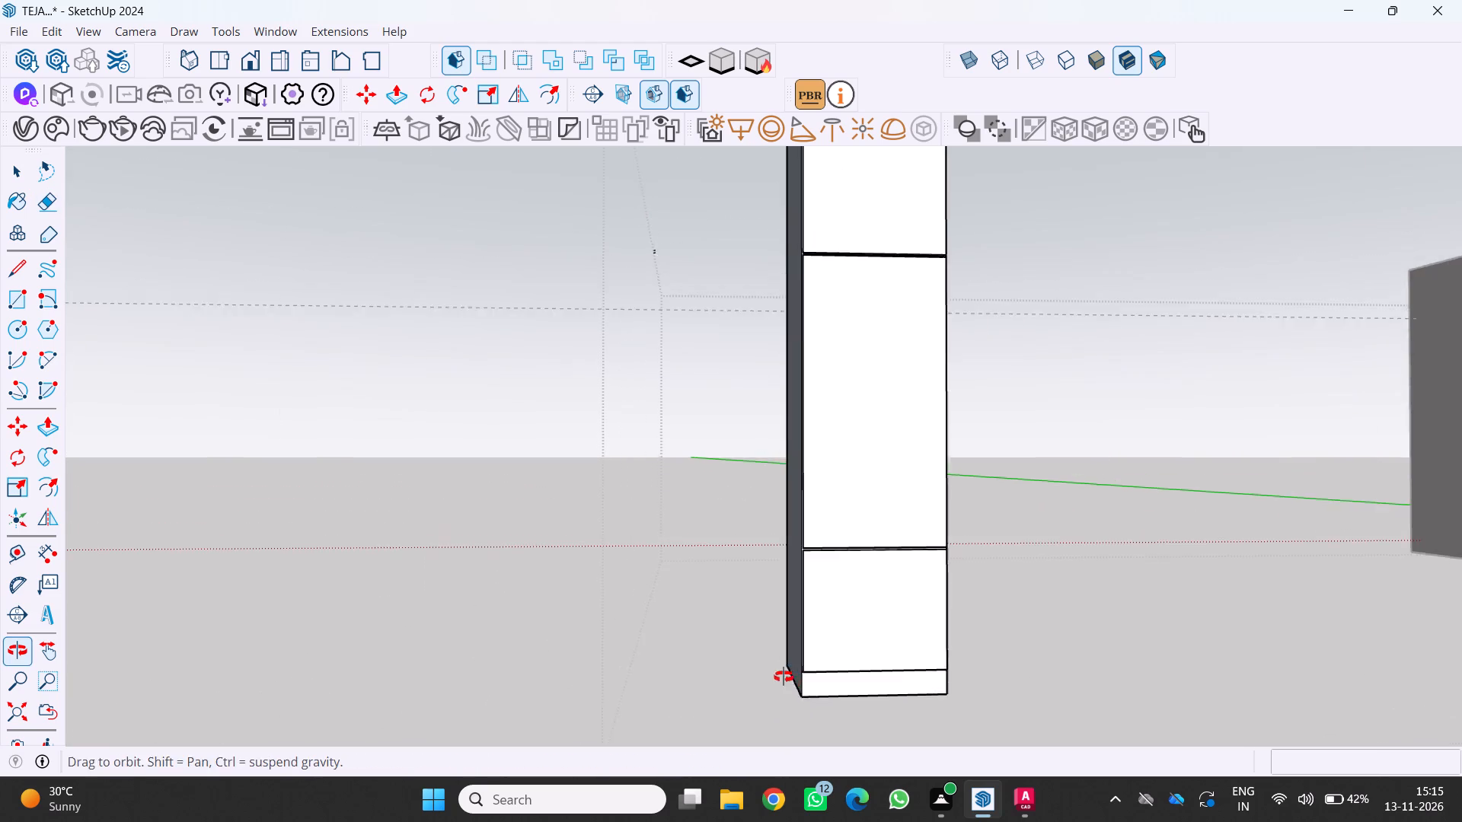
middle_drag(784, 677, 714, 728)
scroll(723, 696, down, 11)
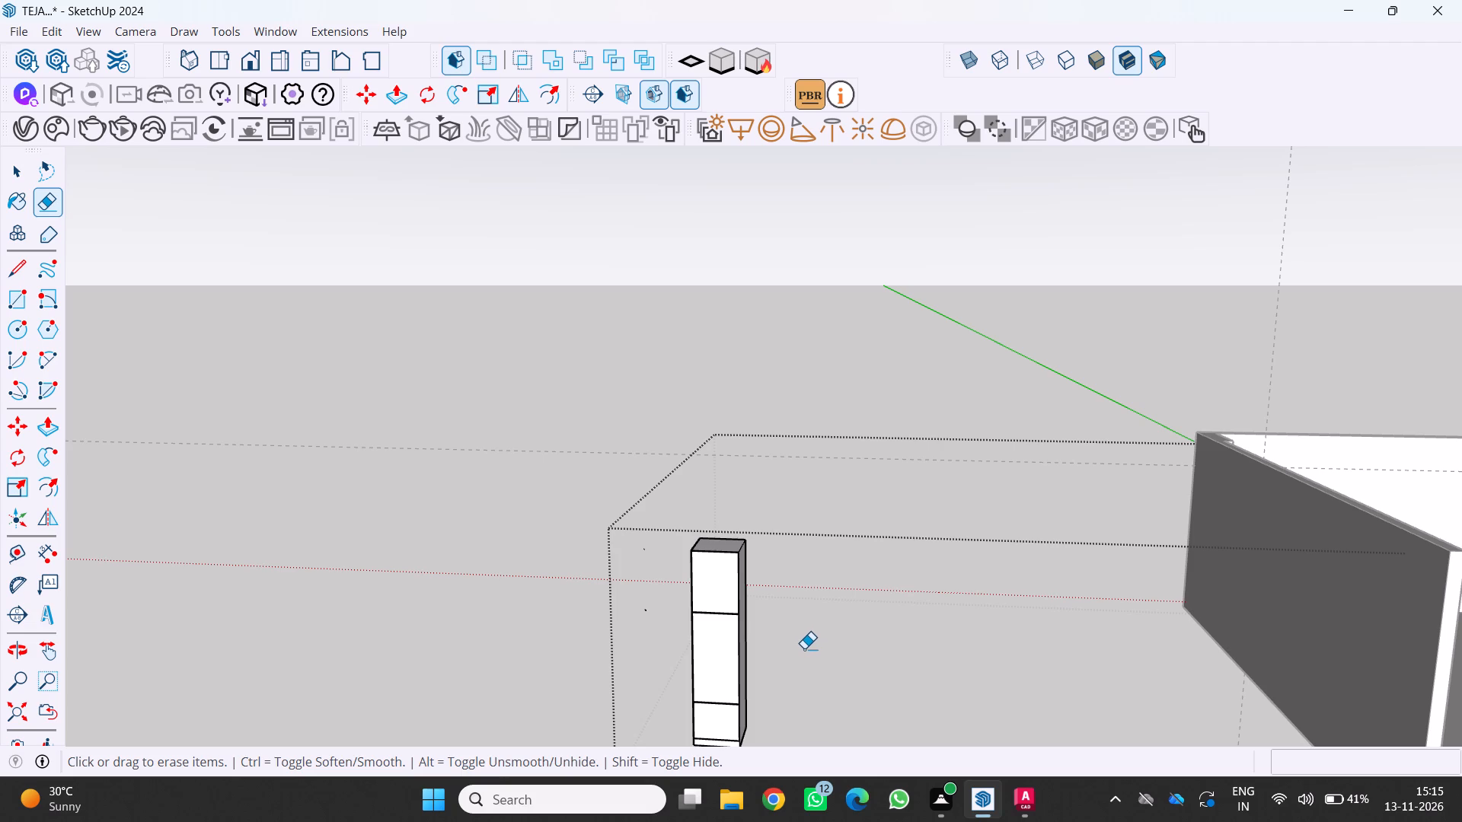
scroll(818, 645, down, 6)
middle_drag(704, 699, 567, 696)
middle_click(567, 696)
scroll(813, 612, up, 3)
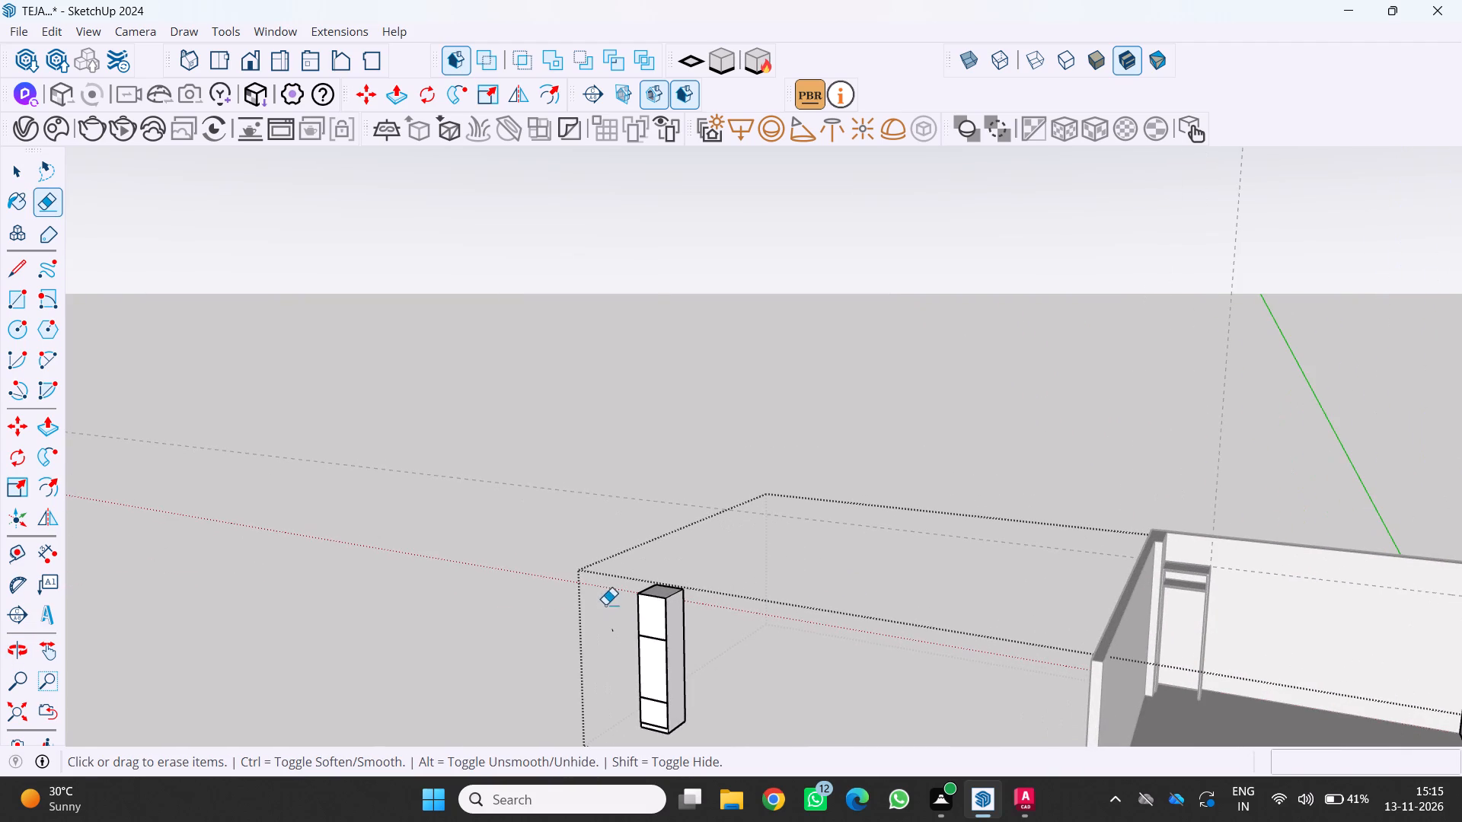
key(space)
triple_click(647, 604)
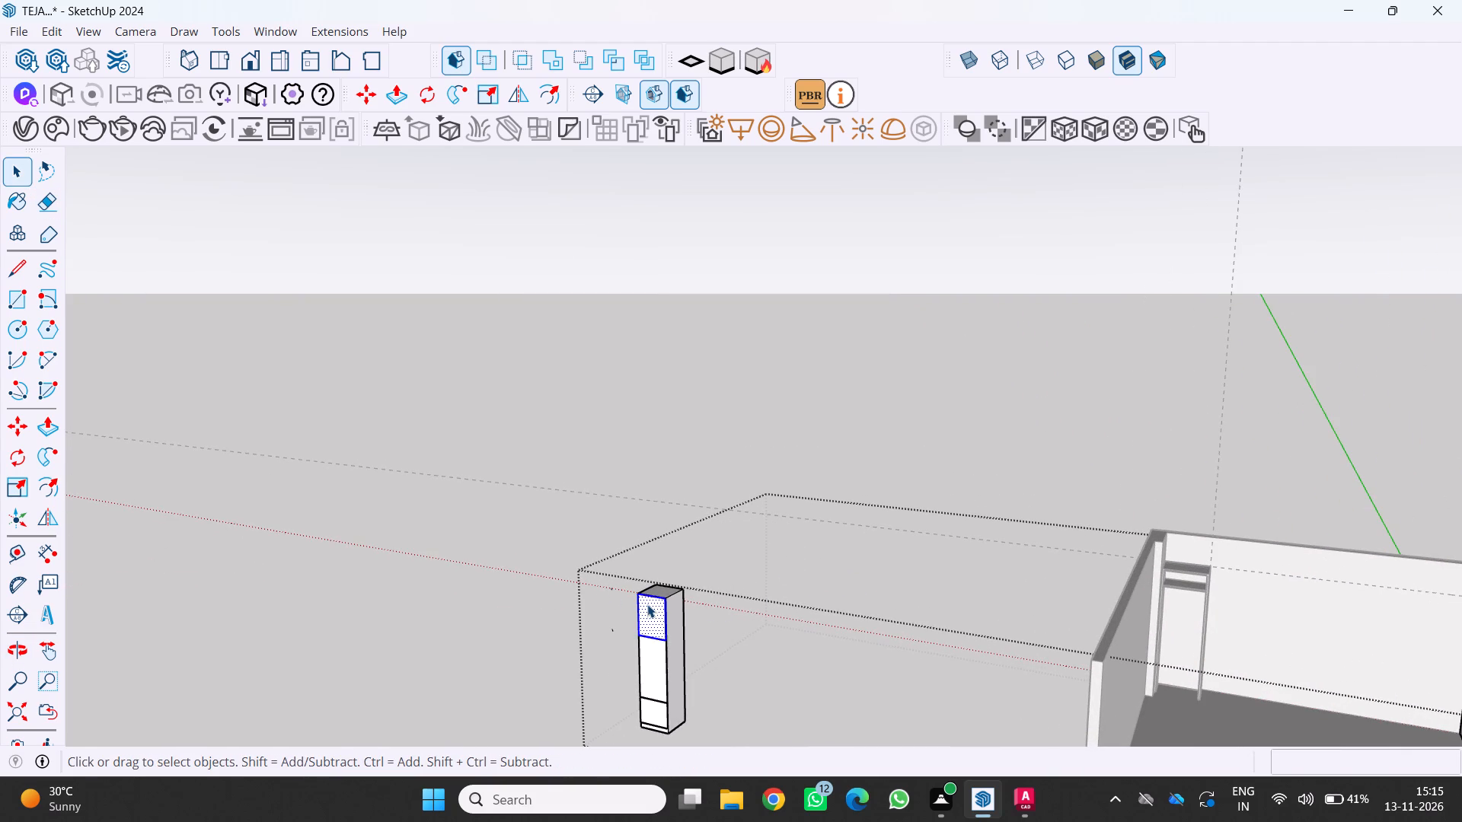
scroll(701, 618, down, 1)
key(m)
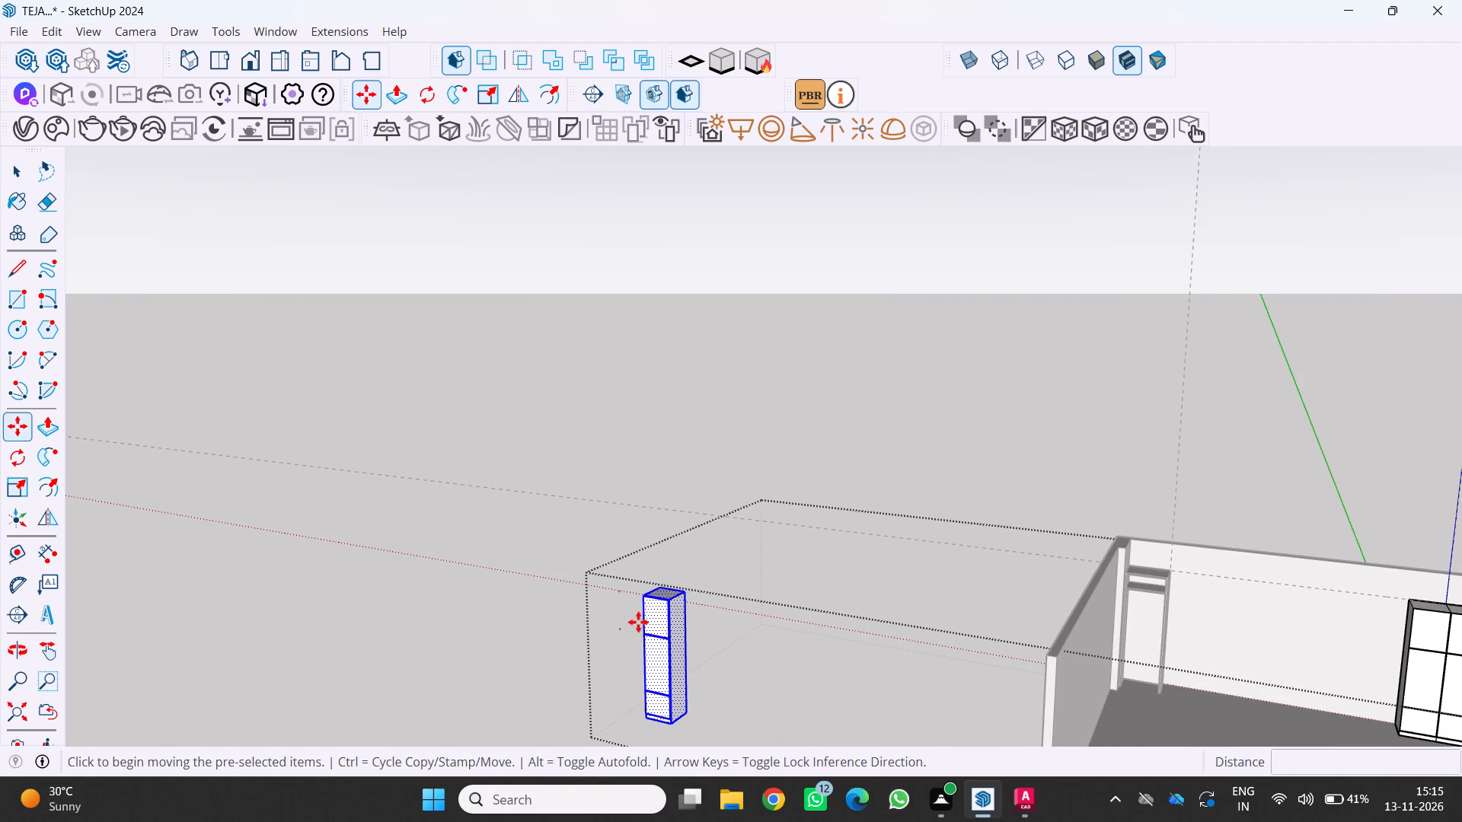
scroll(676, 581, up, 5)
middle_drag(643, 572, 774, 610)
scroll(713, 613, up, 1)
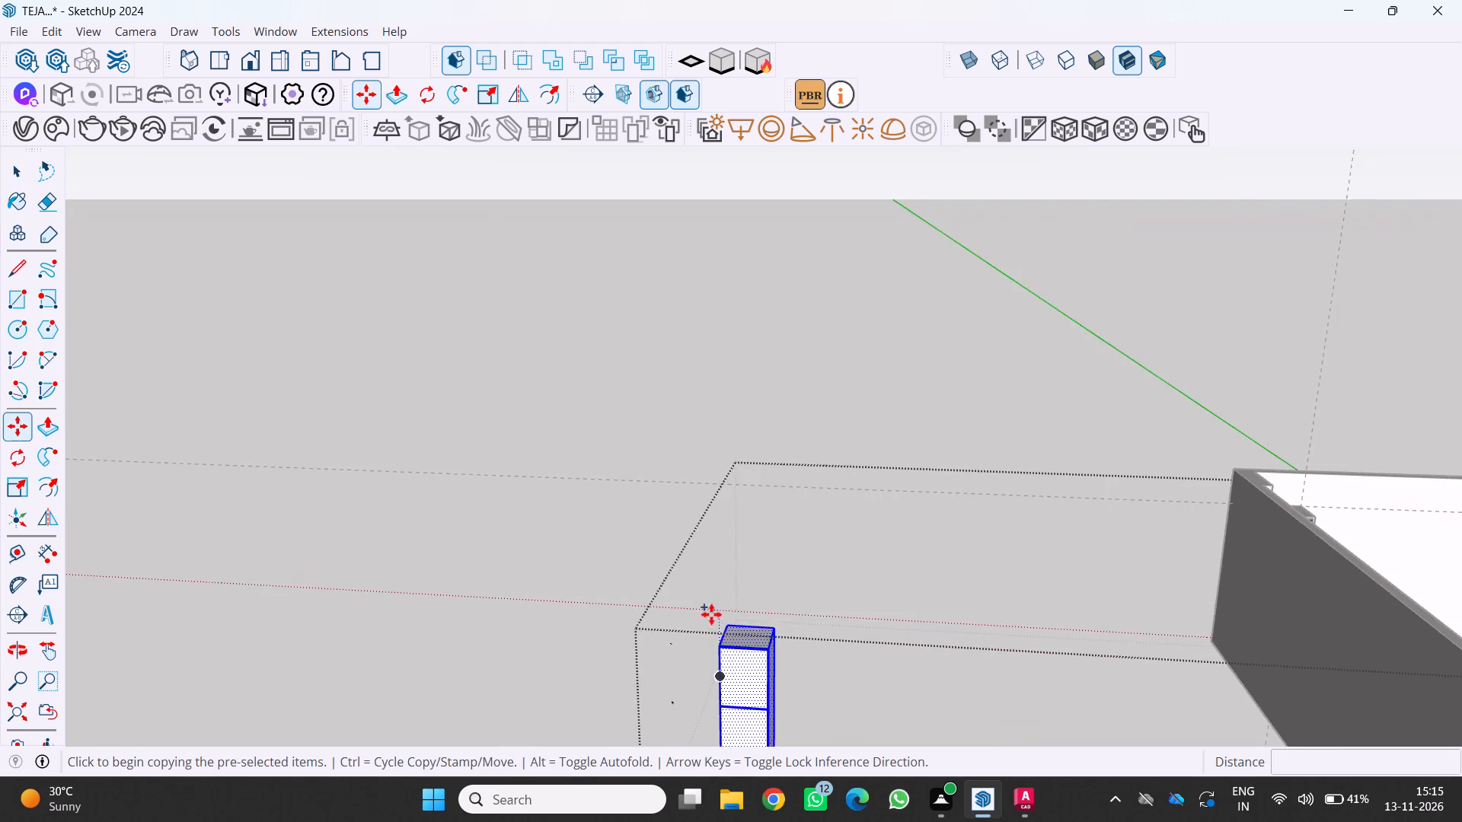
scroll(711, 614, up, 10)
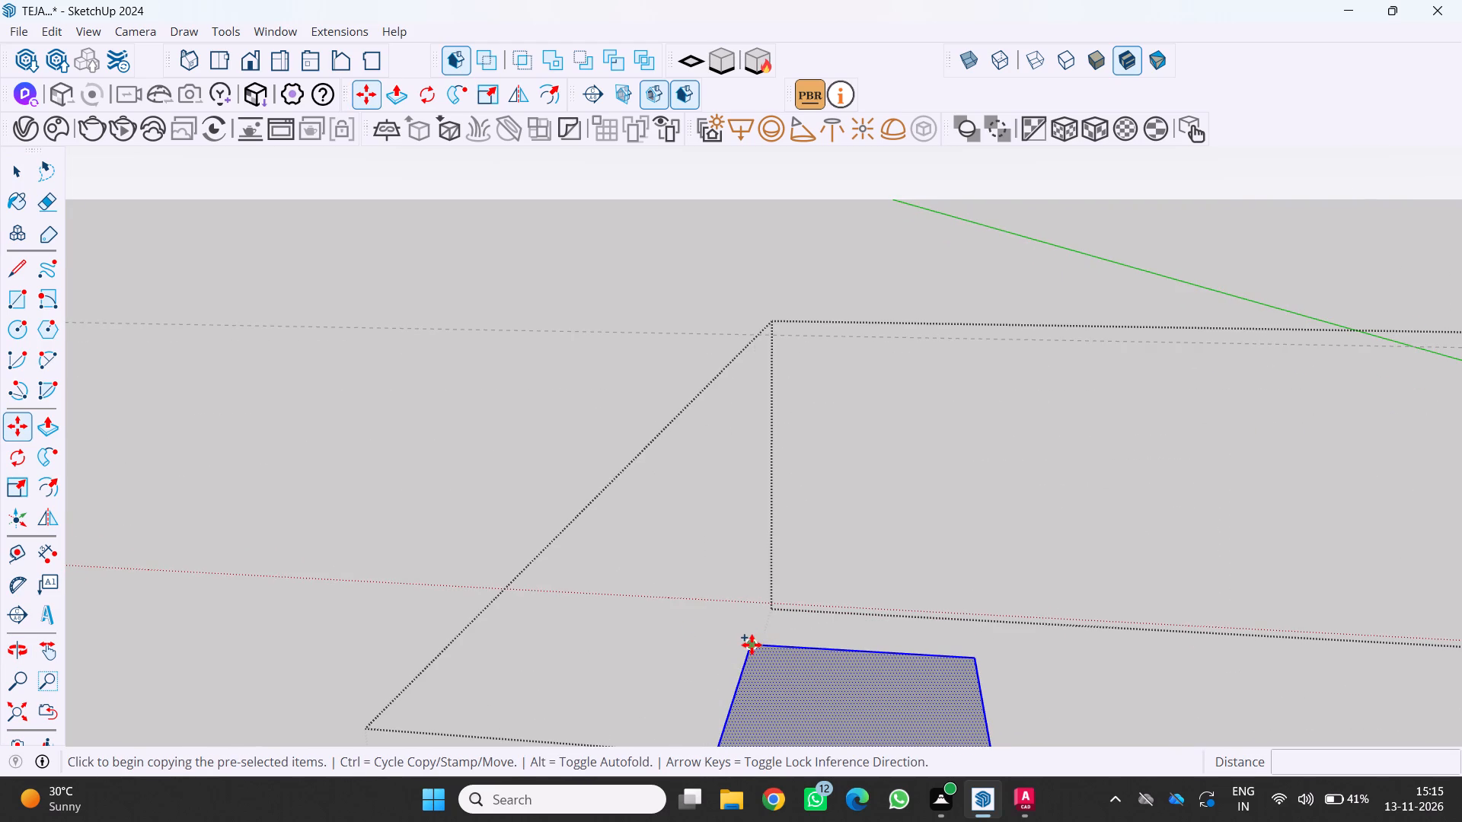
drag(752, 645, 758, 631)
scroll(785, 598, down, 17)
middle_drag(1336, 591, 1333, 592)
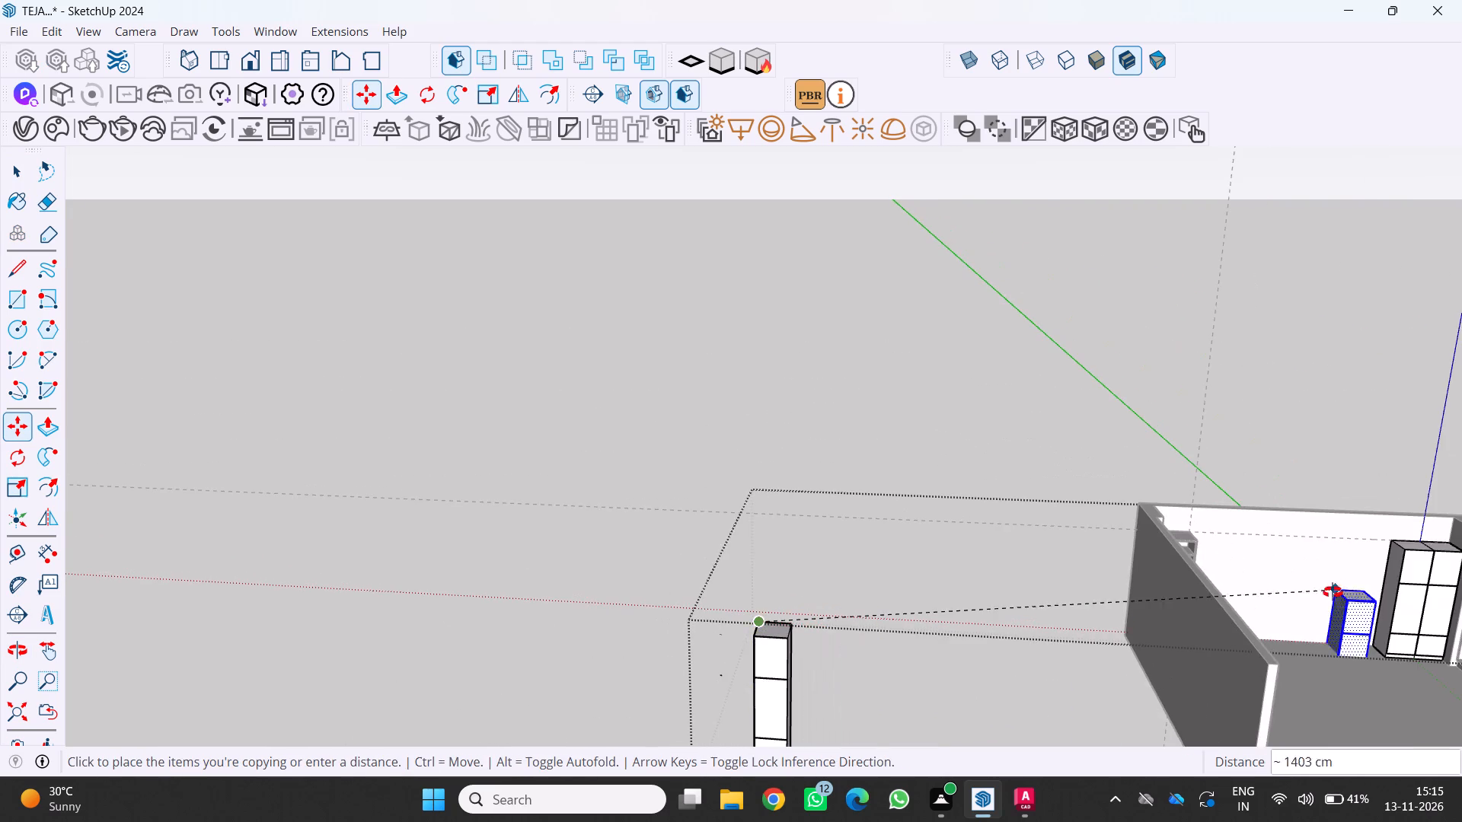
middle_drag(1333, 592, 1159, 612)
scroll(1230, 634, up, 14)
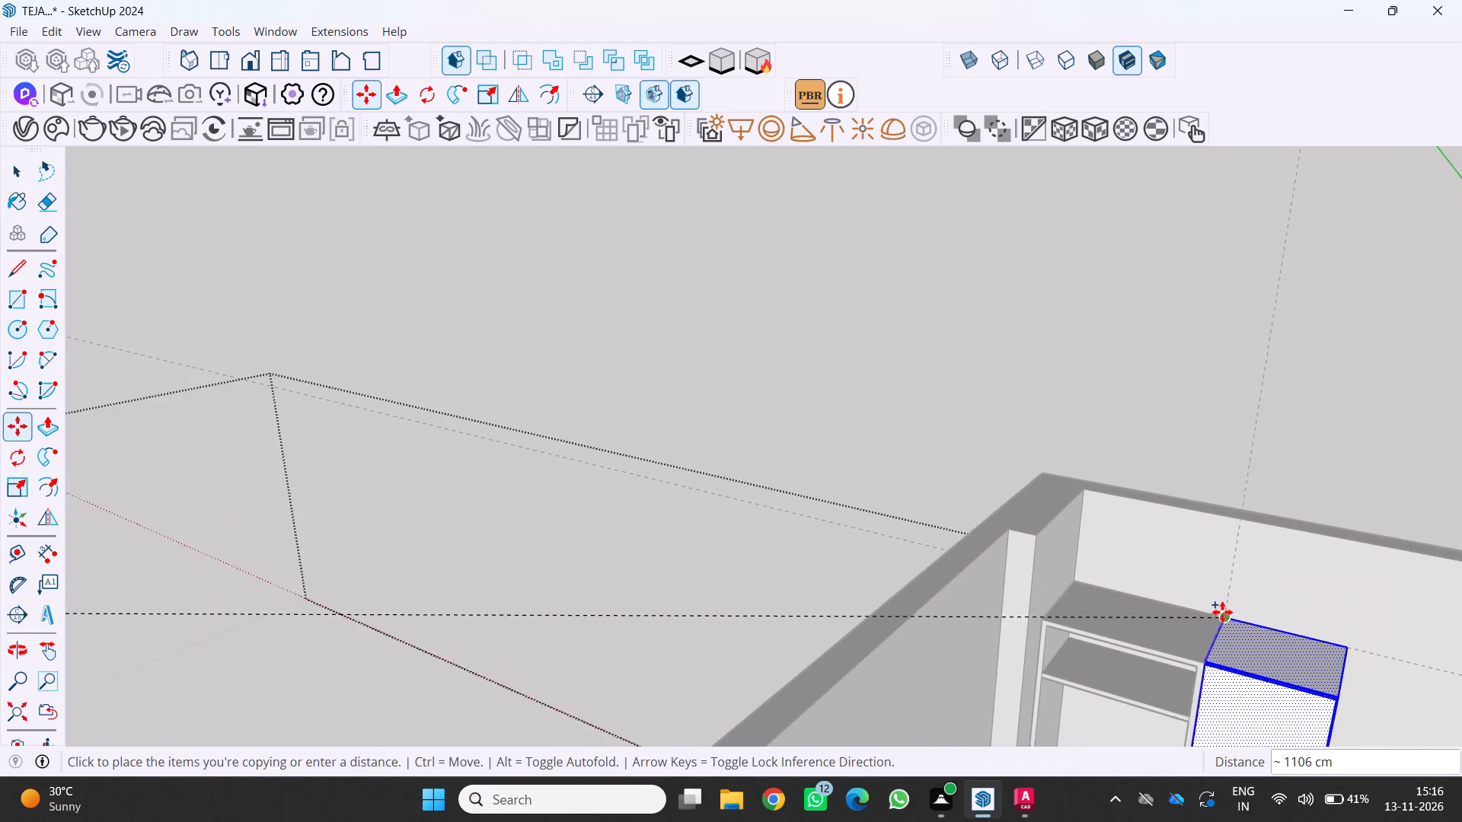
click(1231, 613)
scroll(1157, 620, down, 17)
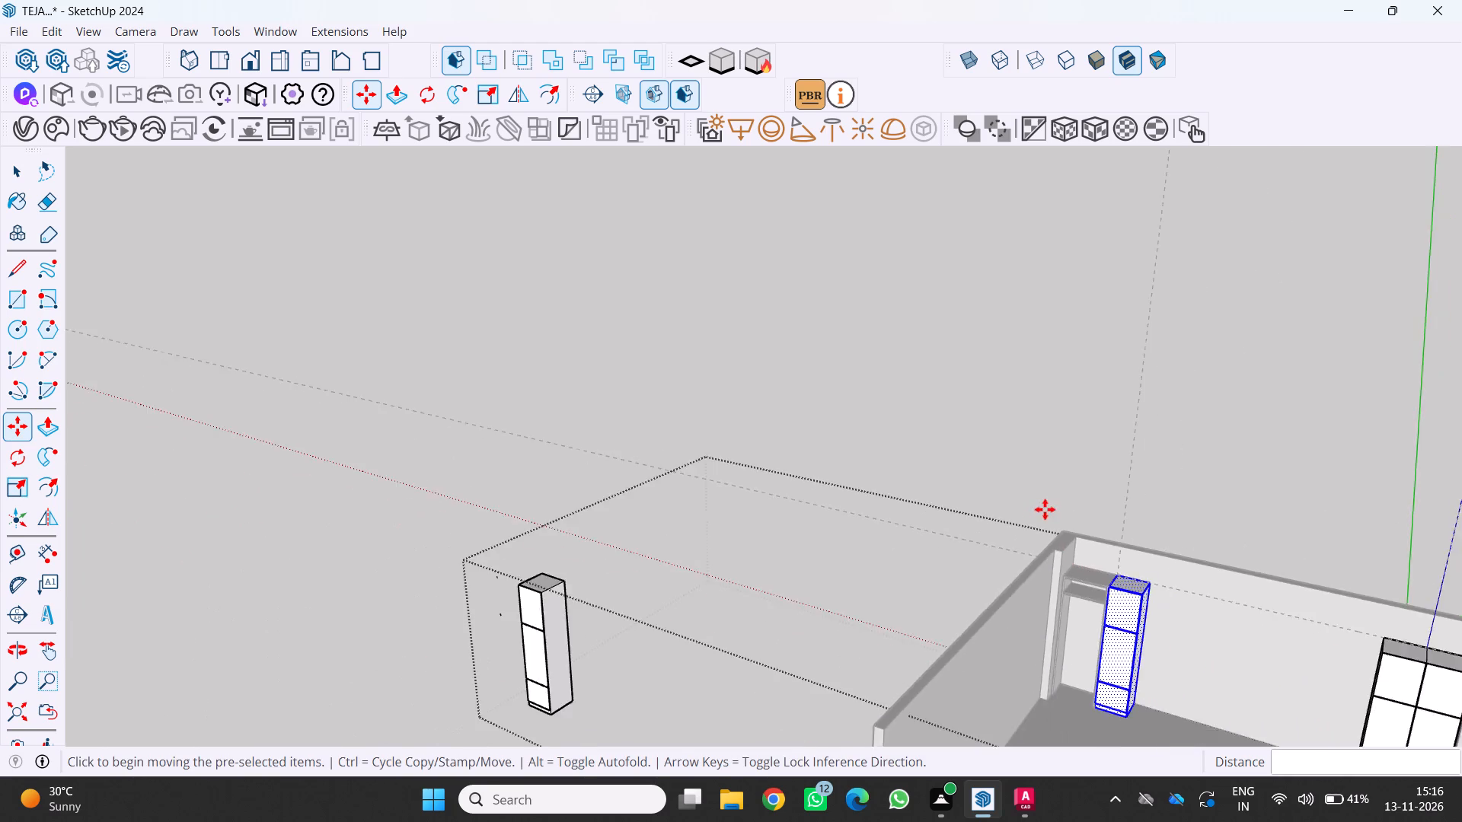
scroll(1045, 509, down, 13)
key(space)
click(911, 663)
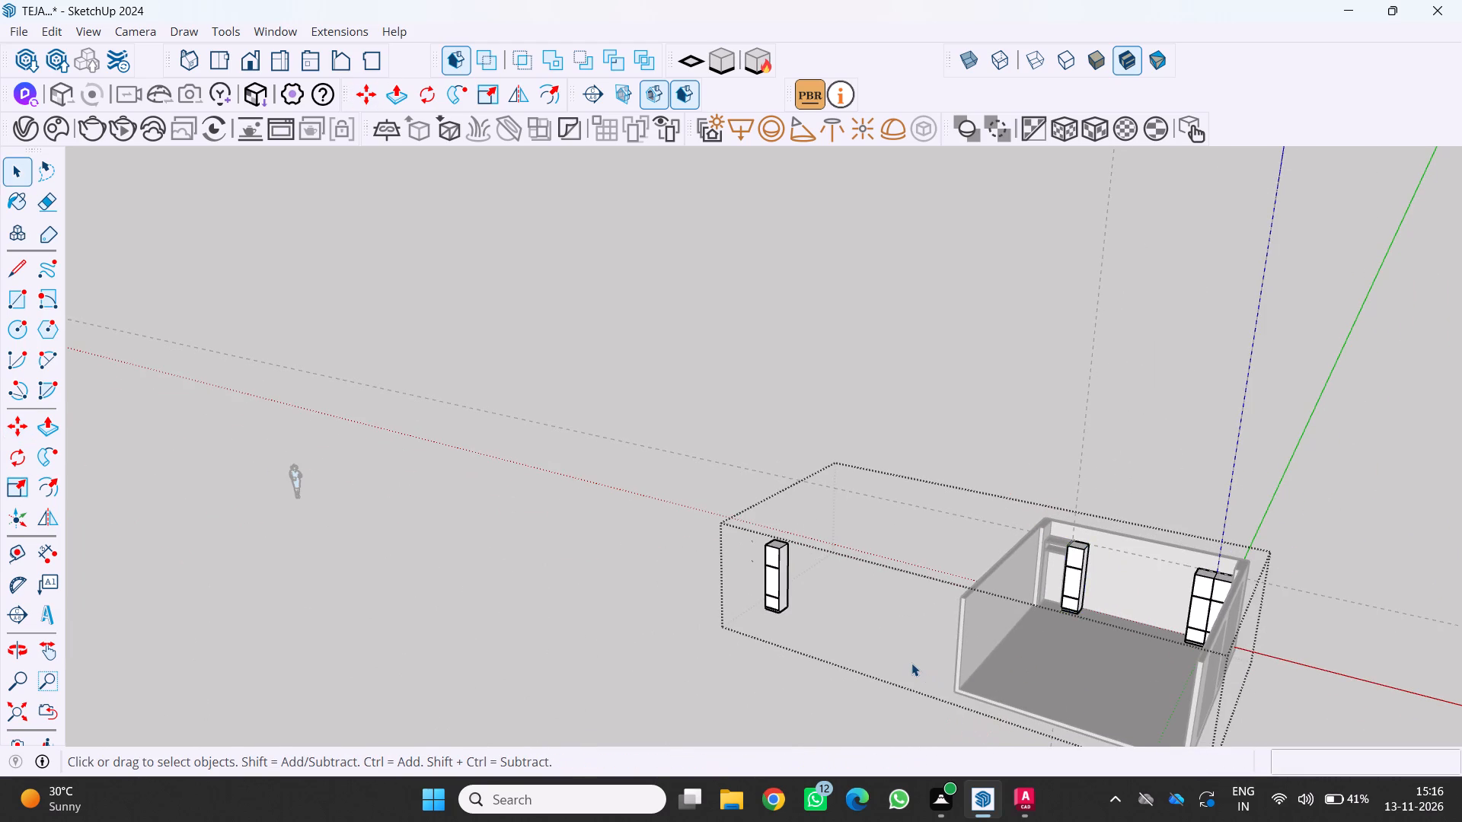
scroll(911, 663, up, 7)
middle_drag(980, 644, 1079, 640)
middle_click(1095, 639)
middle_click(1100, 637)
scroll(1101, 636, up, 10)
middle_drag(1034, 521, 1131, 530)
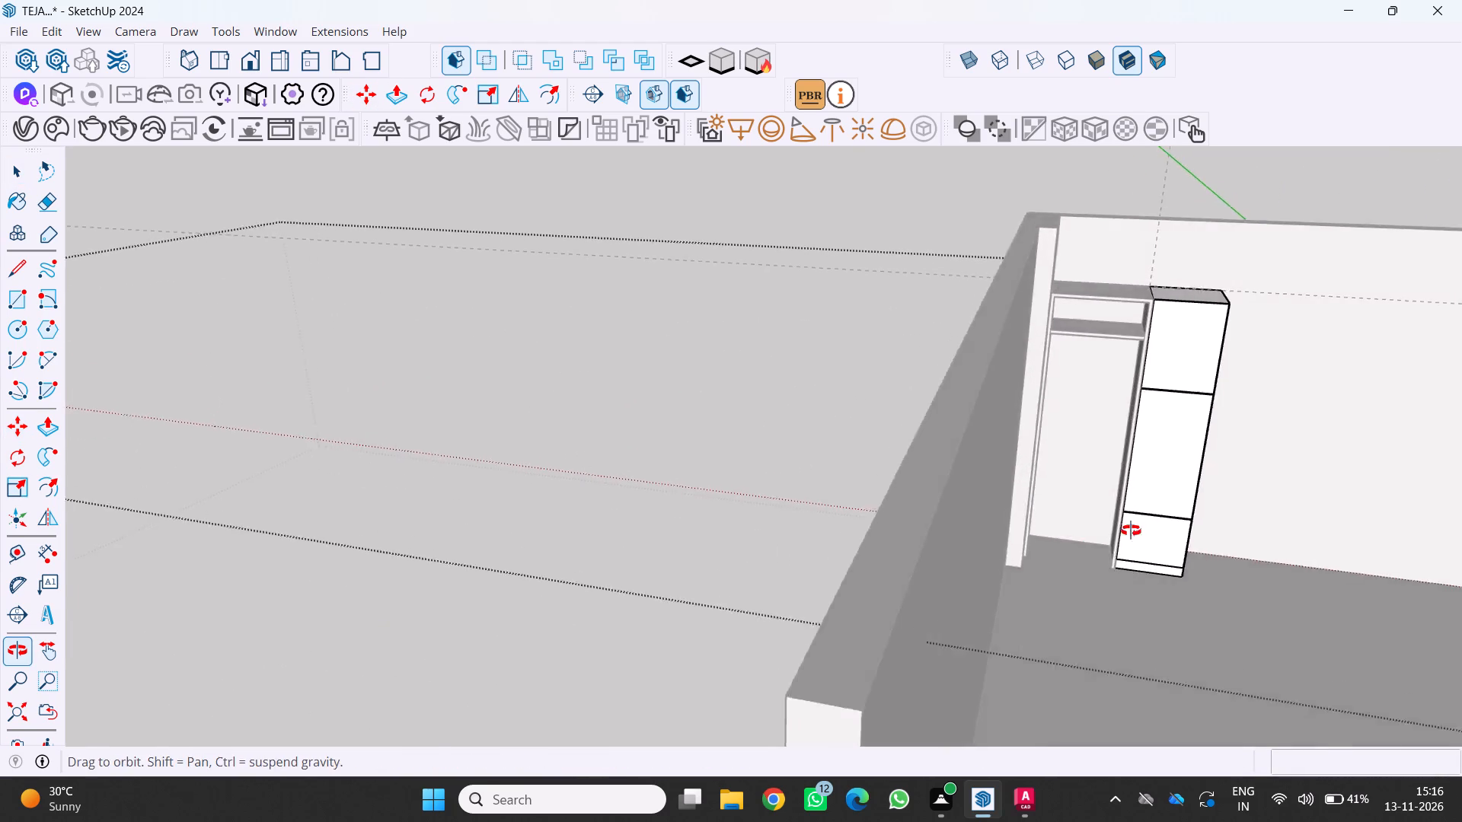
Examine the copied single-column cabinet's placement beside the open shelving, the paneled cabinet and the windows.
middle_drag(1131, 530, 1141, 518)
scroll(1084, 566, up, 4)
scroll(1034, 583, down, 13)
middle_click(997, 581)
middle_drag(955, 578, 823, 520)
middle_click(819, 519)
middle_click(812, 519)
scroll(1014, 591, up, 1)
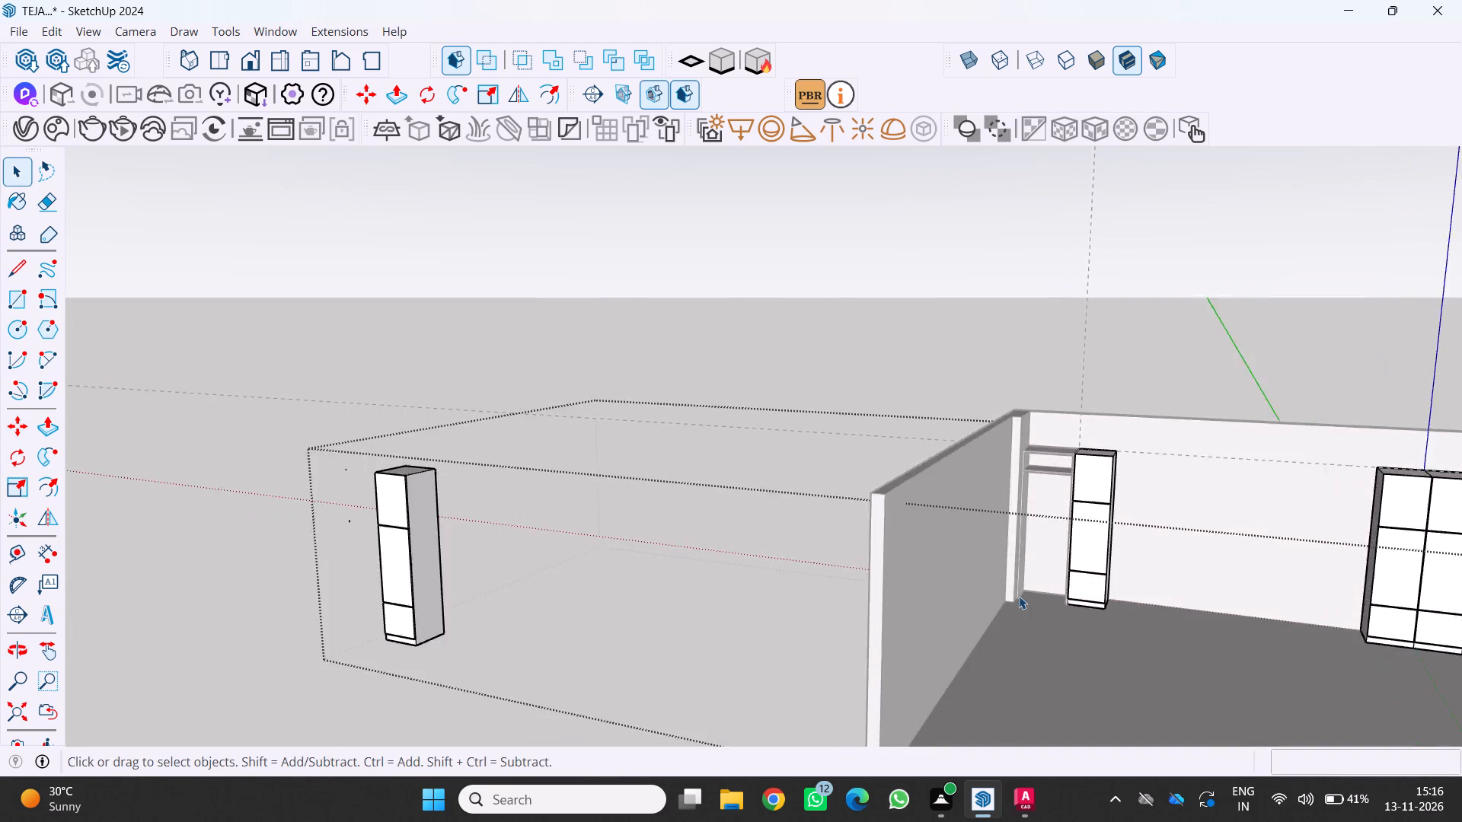
scroll(1019, 596, up, 8)
middle_drag(1088, 620, 800, 543)
middle_drag(796, 543, 777, 547)
middle_click(777, 547)
scroll(982, 607, up, 10)
middle_drag(930, 623, 835, 623)
middle_drag(835, 623, 825, 624)
middle_click(825, 624)
middle_click(823, 624)
middle_click(822, 624)
middle_click(822, 624)
scroll(803, 637, down, 6)
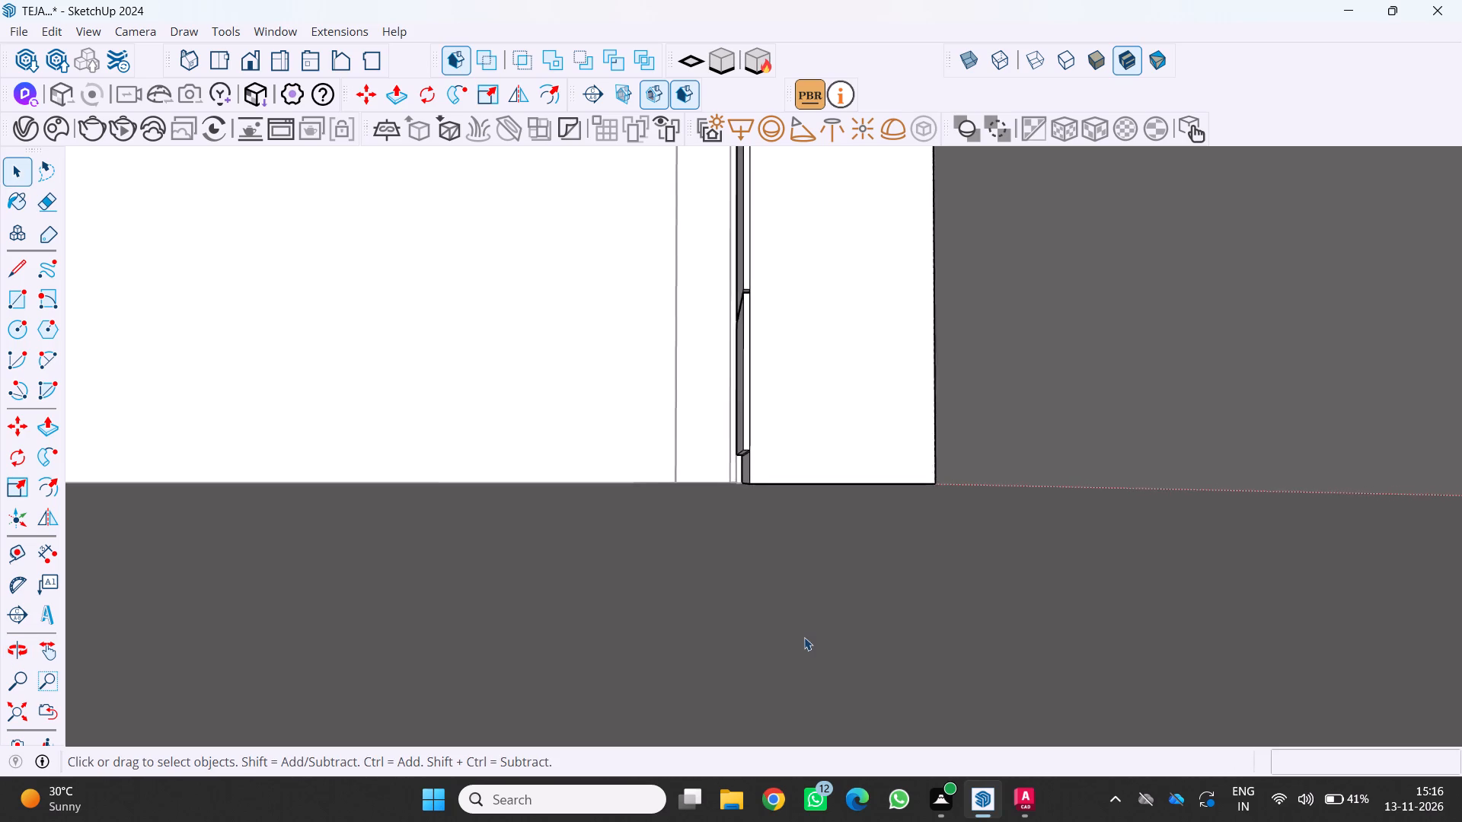
scroll(804, 637, down, 20)
scroll(804, 637, down, 20)
scroll(804, 637, down, 2)
middle_click(819, 664)
middle_click(813, 651)
middle_click(830, 642)
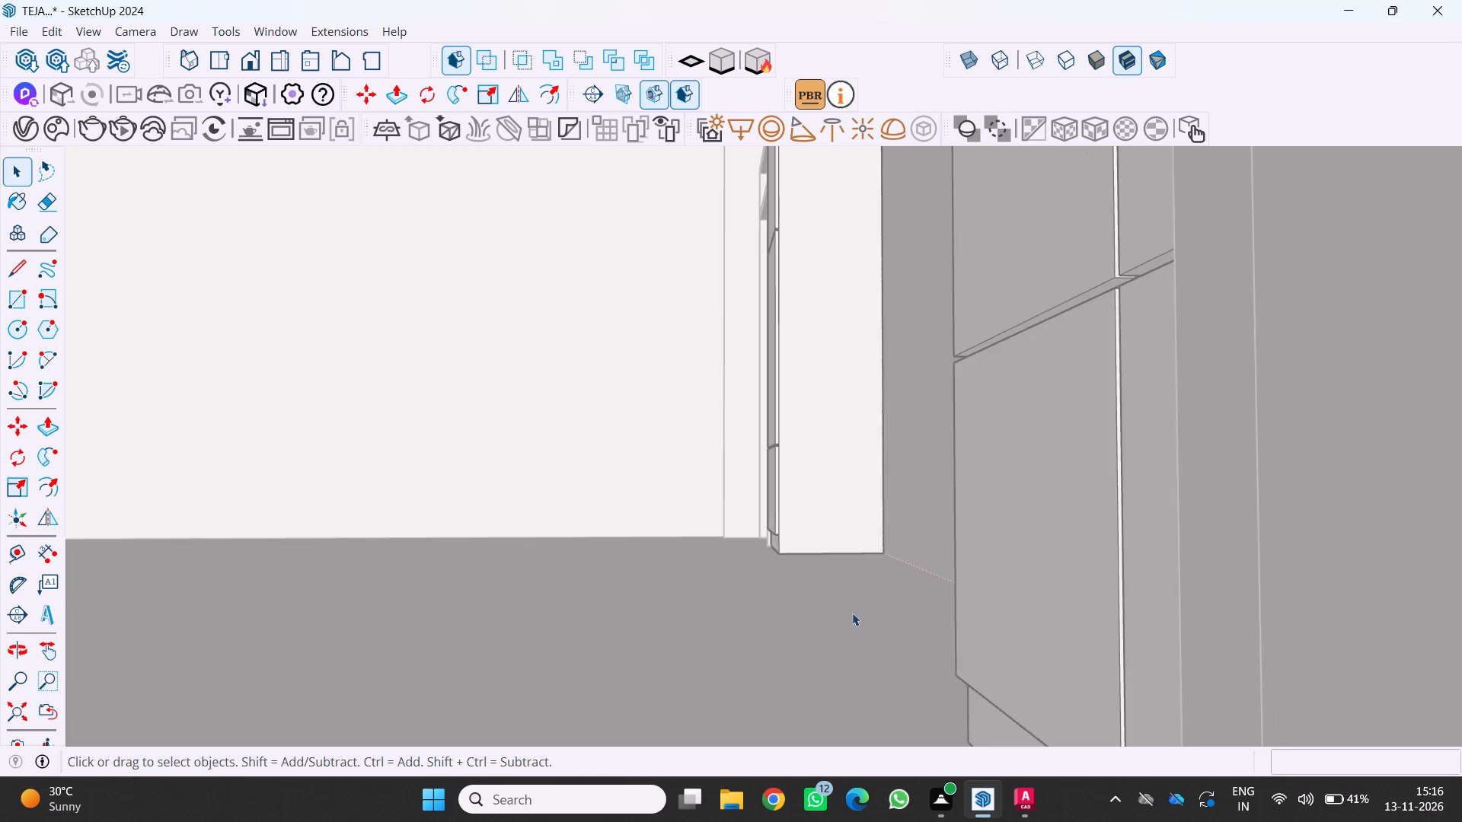
scroll(852, 613, down, 20)
scroll(852, 613, down, 17)
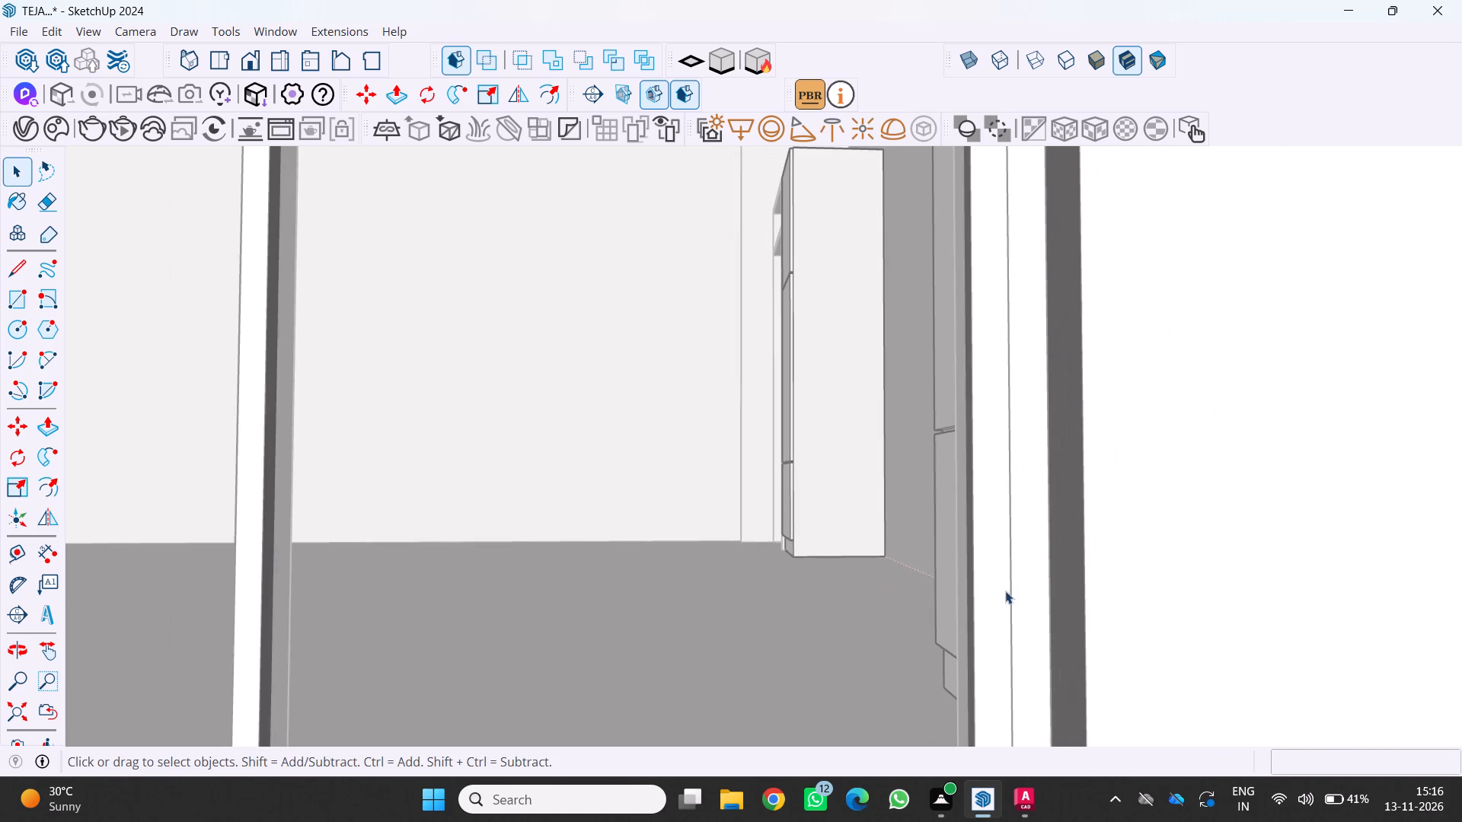
scroll(1007, 610, down, 10)
middle_drag(971, 658, 1194, 716)
middle_click(1194, 716)
scroll(978, 720, down, 5)
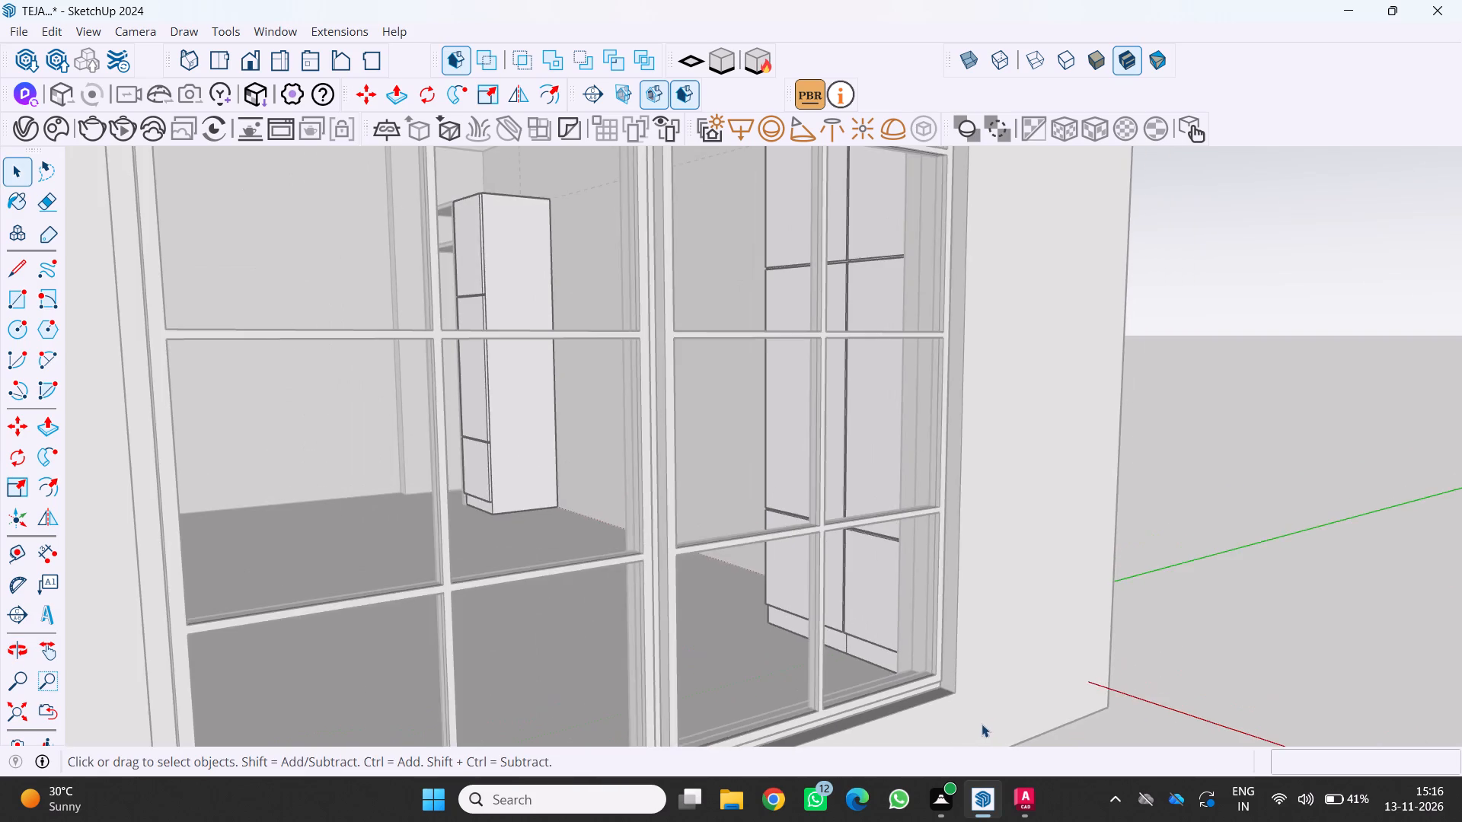
scroll(969, 724, down, 9)
middle_drag(985, 710, 1265, 696)
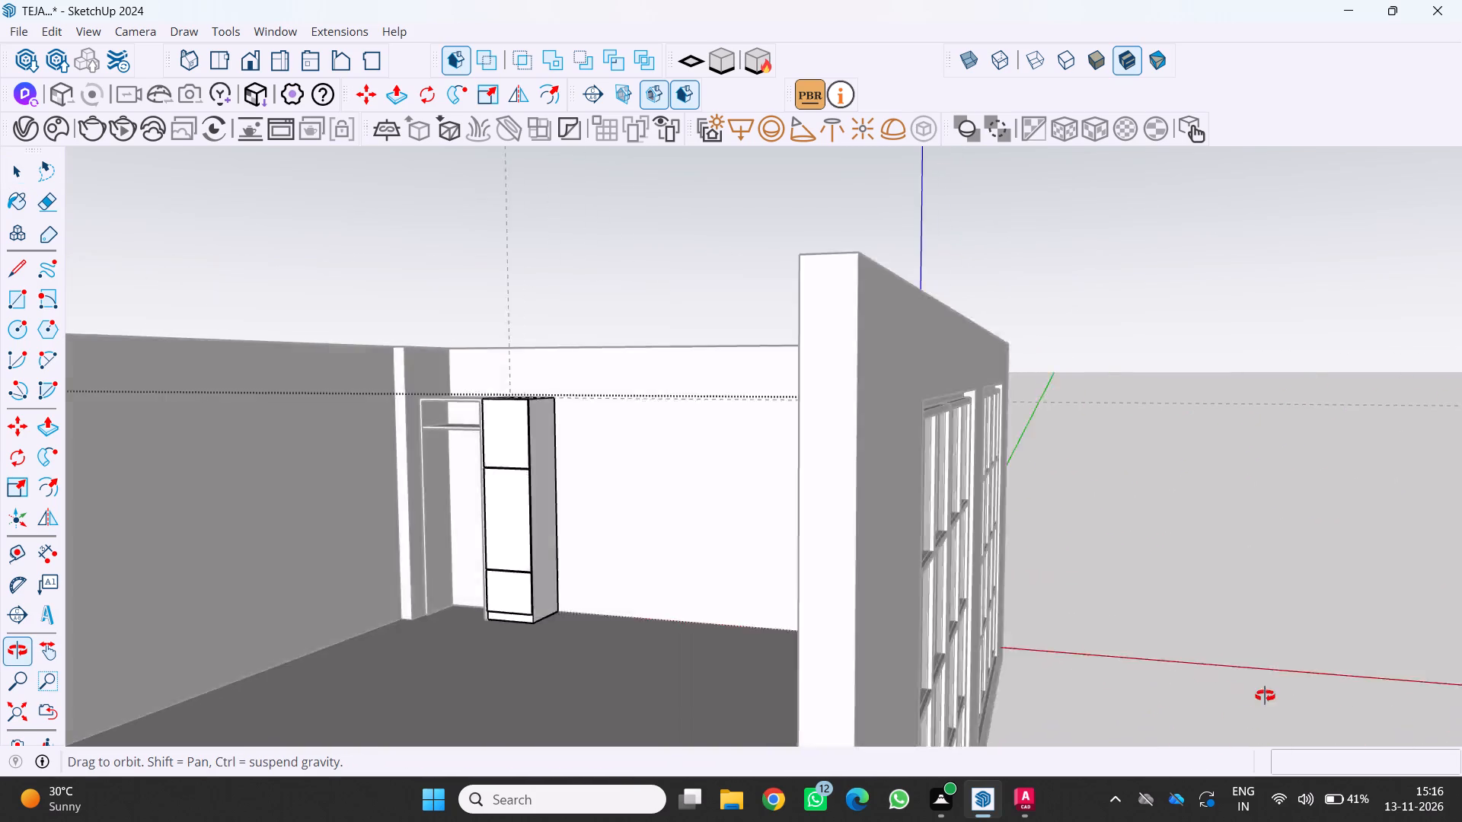
middle_drag(1265, 696, 1344, 673)
scroll(1320, 655, down, 11)
middle_drag(1159, 736, 1060, 763)
middle_drag(1058, 763, 1048, 763)
middle_drag(1043, 763, 1019, 764)
middle_click(1012, 765)
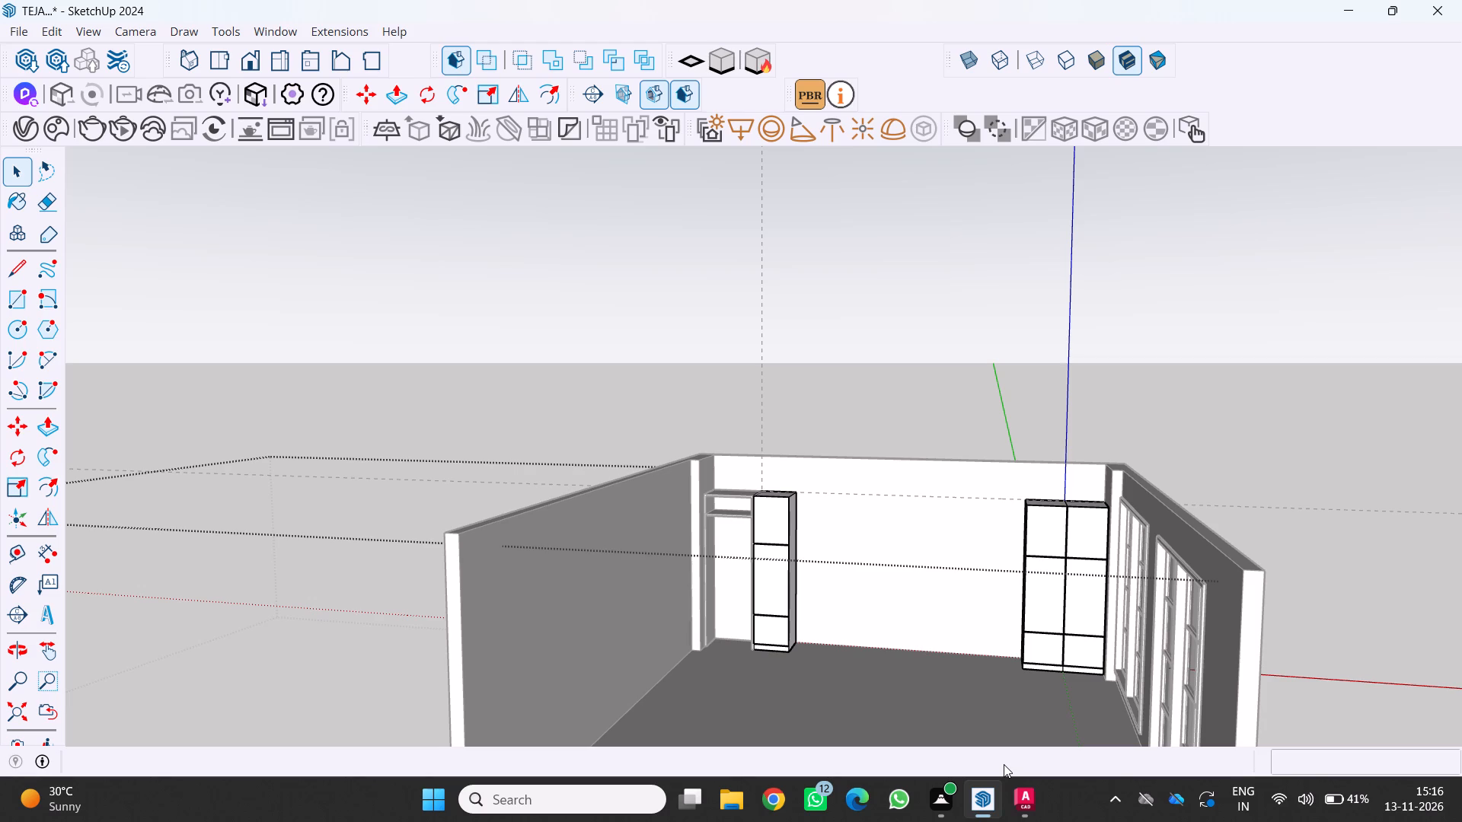
scroll(1023, 728, up, 3)
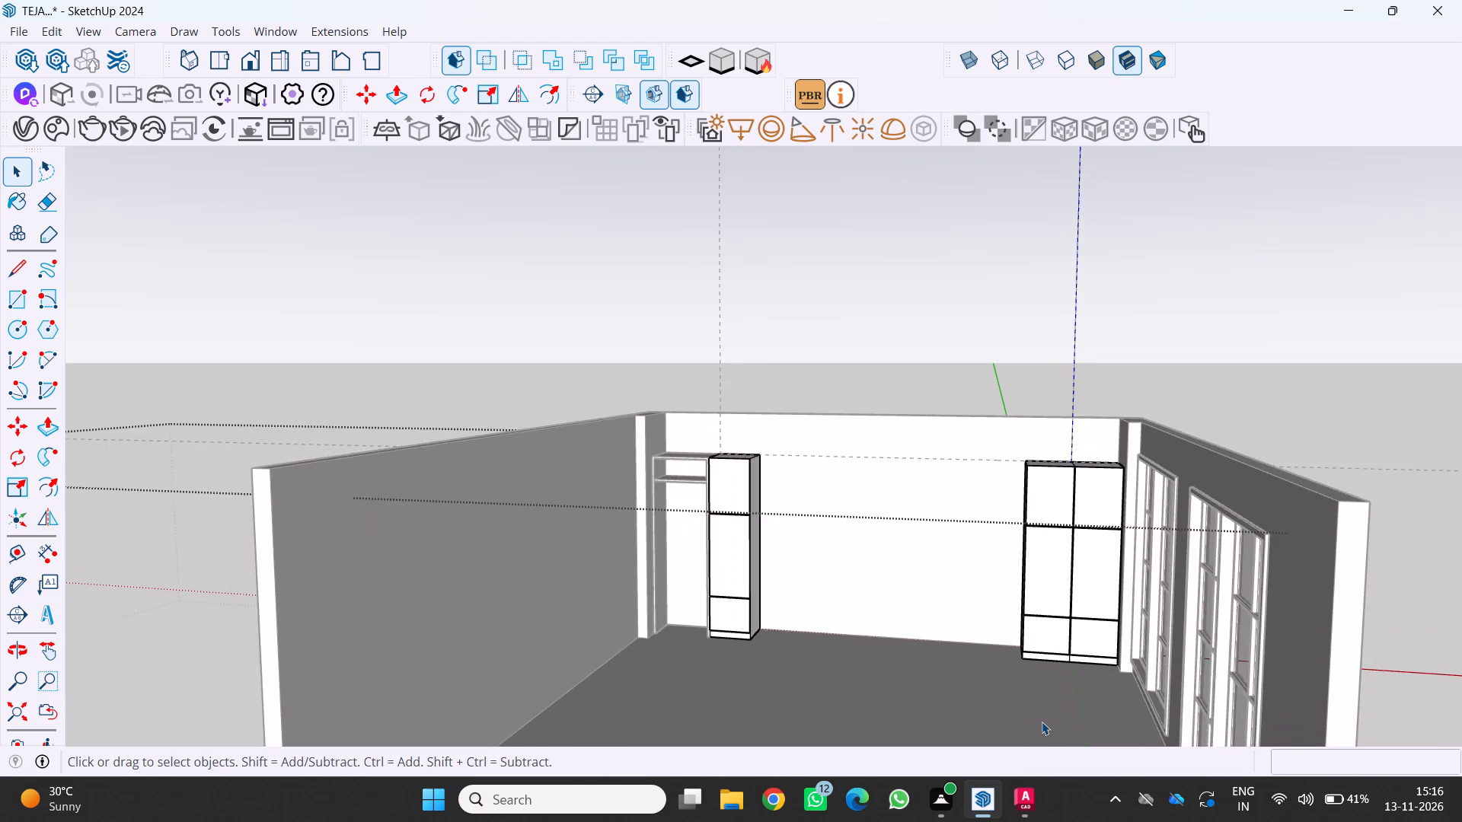
scroll(1042, 722, up, 1)
middle_drag(1042, 722, 1015, 758)
middle_click(1015, 758)
middle_click(1015, 758)
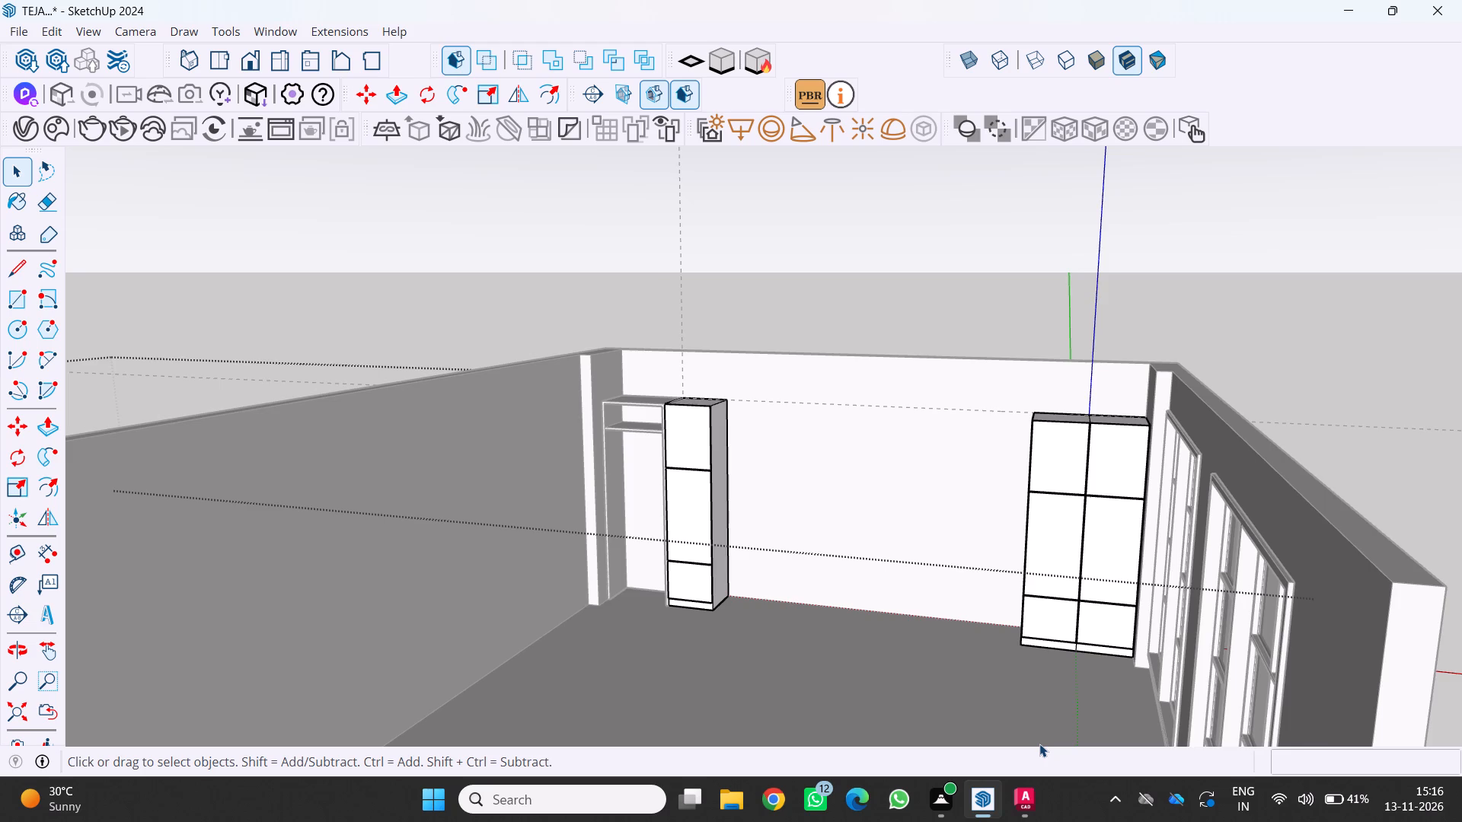
scroll(1039, 744, up, 1)
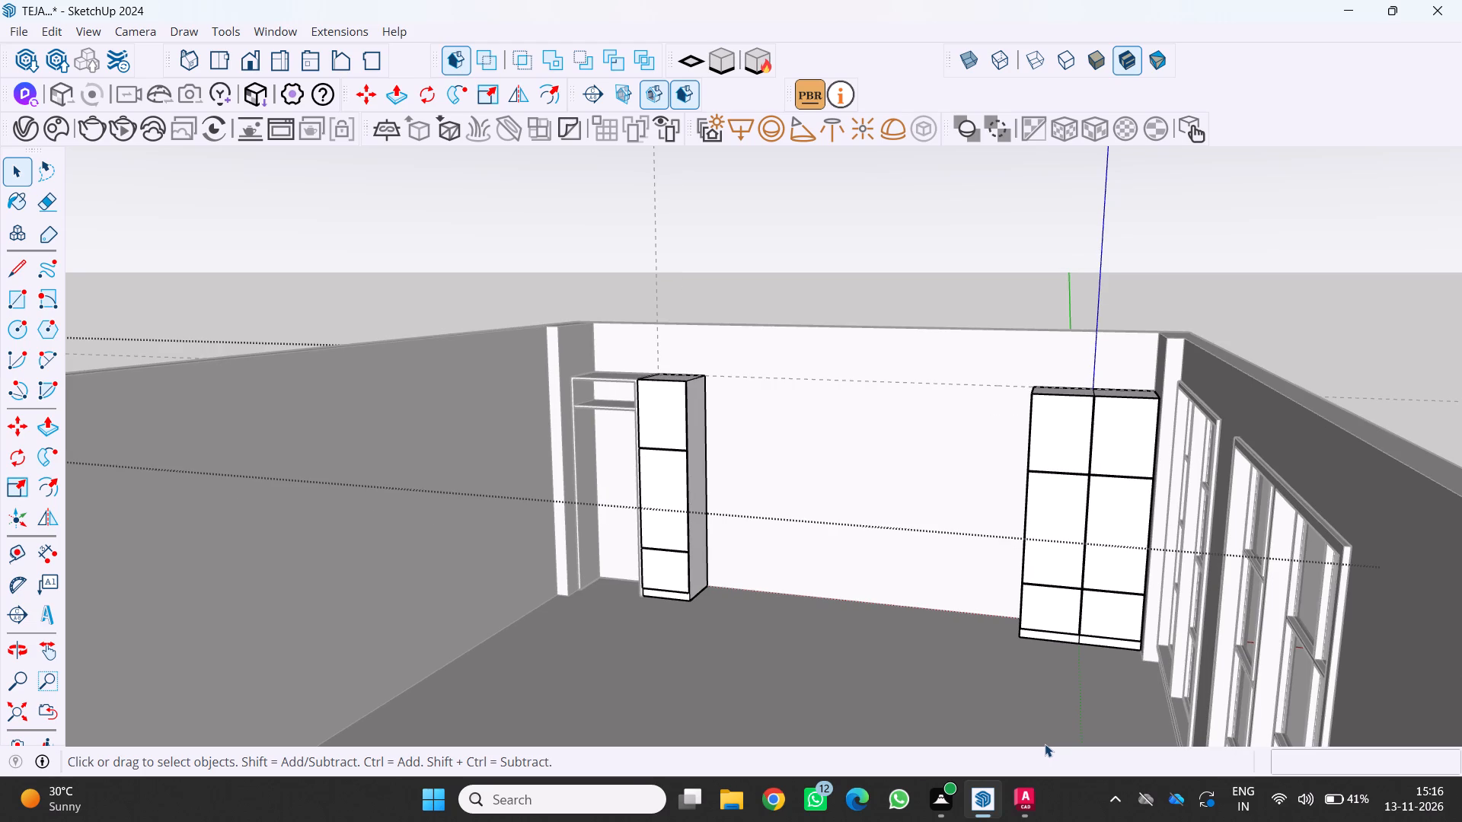
scroll(1045, 744, up, 3)
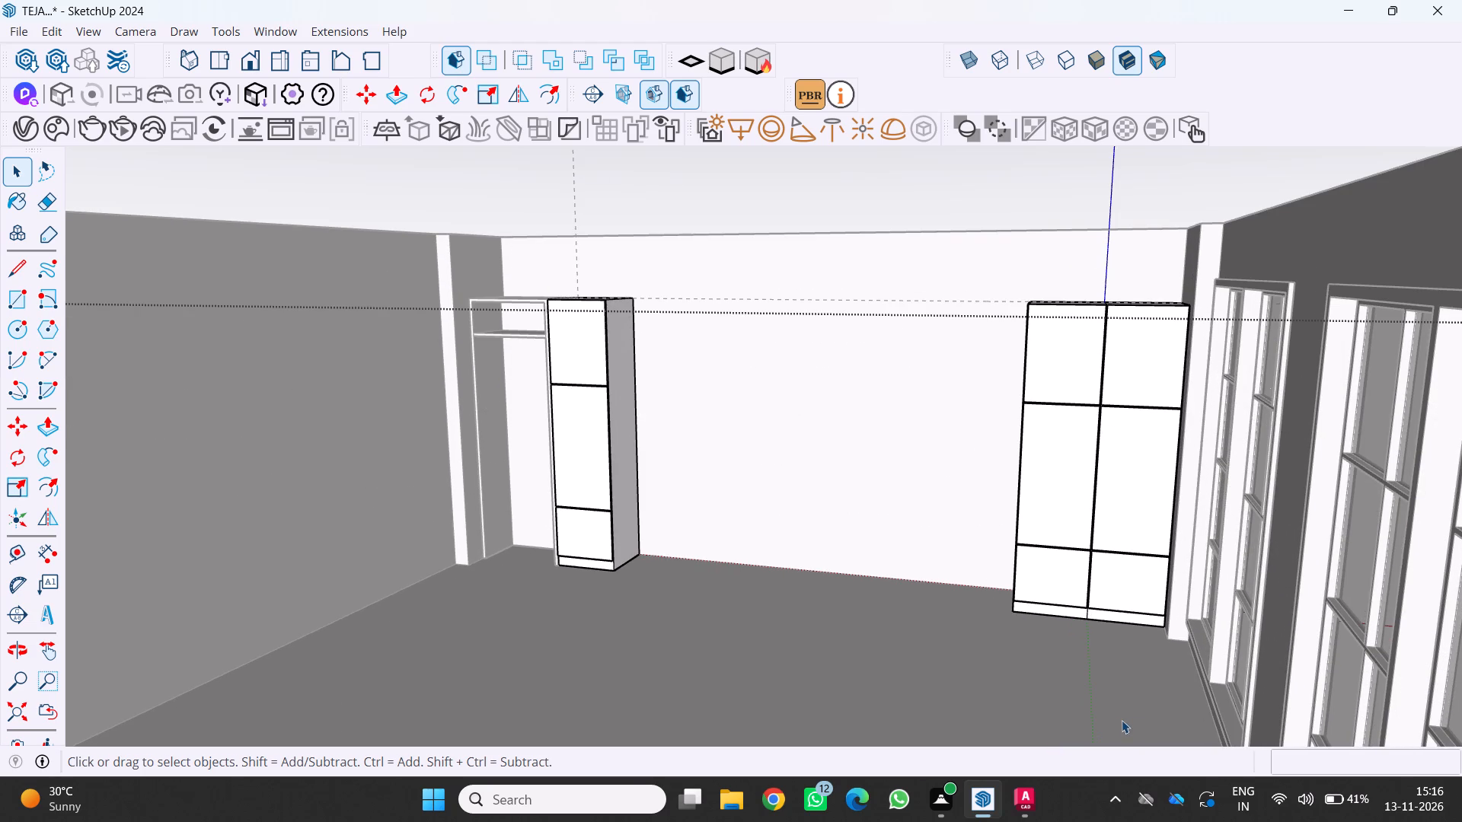
middle_drag(1118, 722, 1061, 747)
scroll(1061, 747, up, 1)
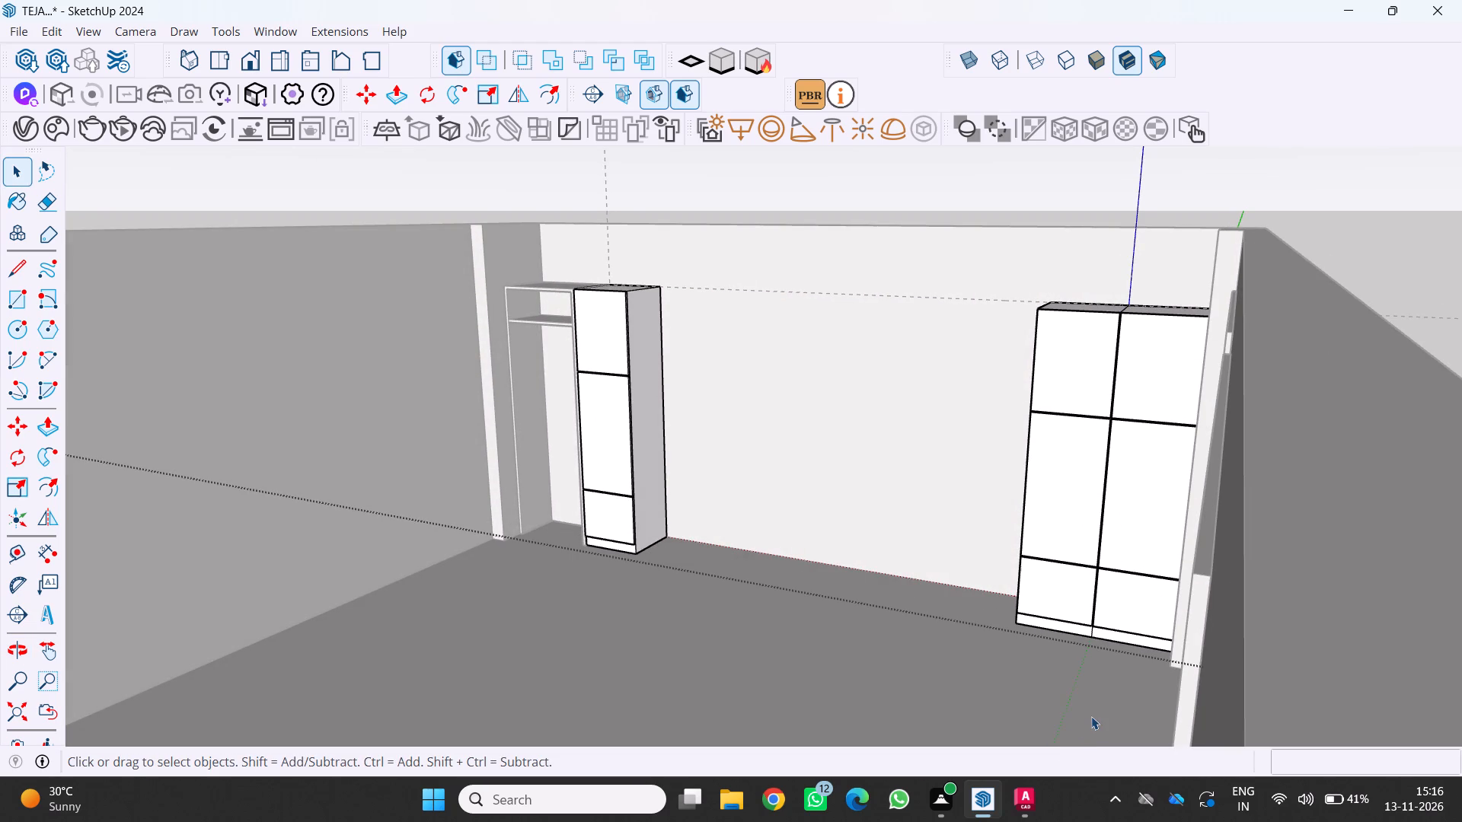
middle_drag(1090, 718, 1025, 738)
middle_drag(1088, 718, 1279, 713)
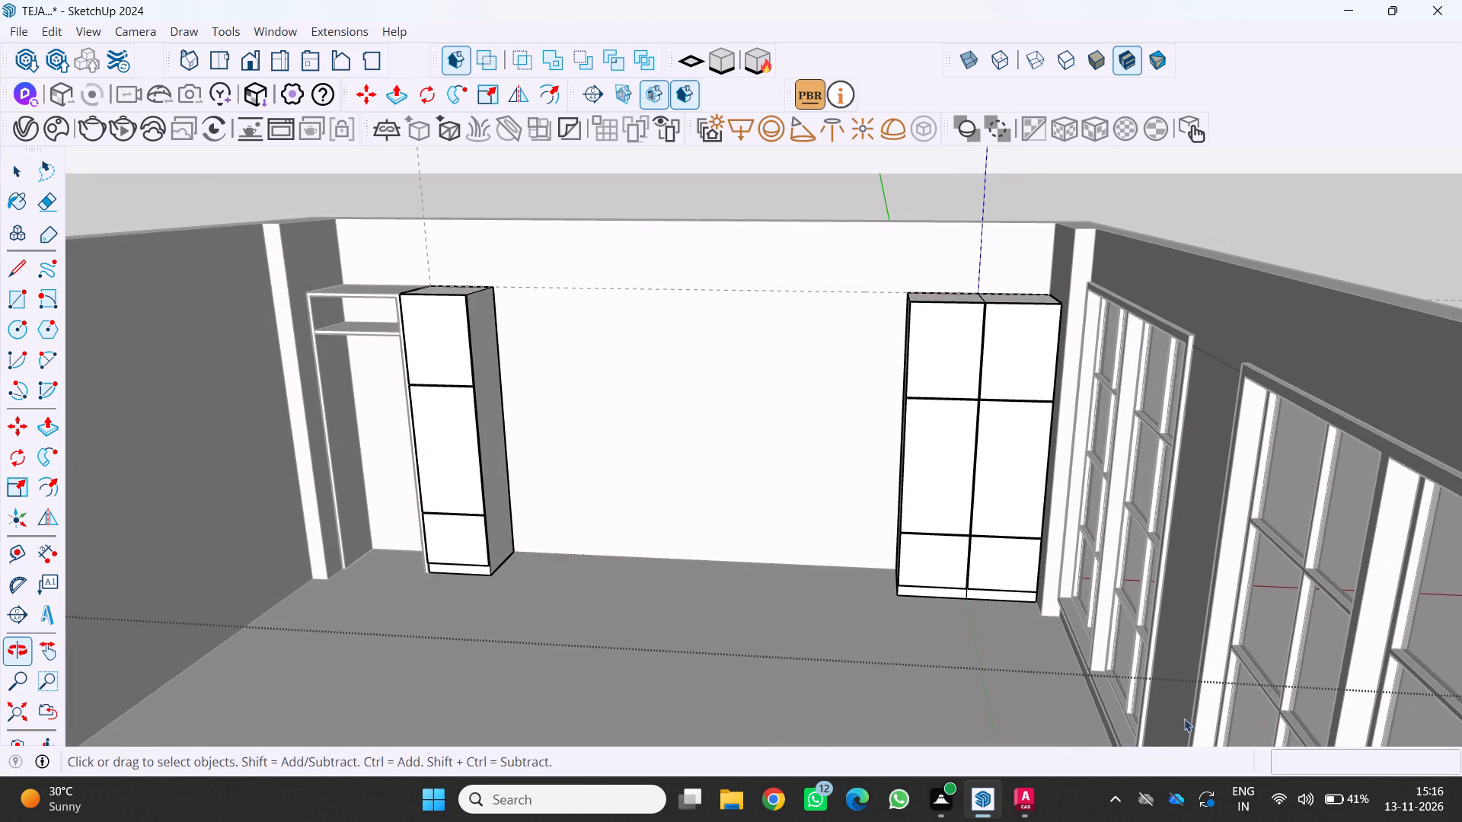
key(space)
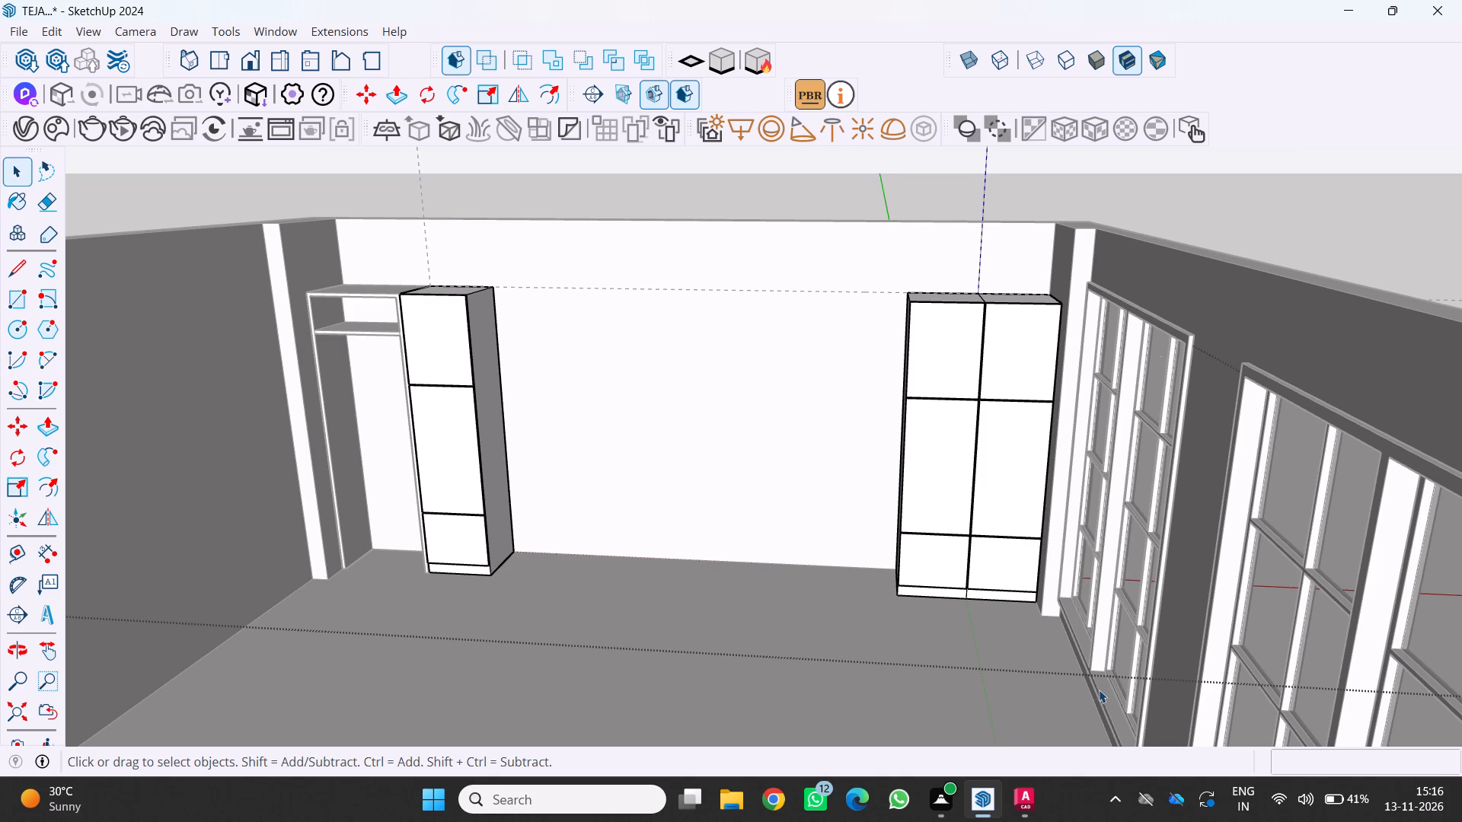
middle_drag(1098, 693, 1058, 723)
scroll(1060, 723, up, 1)
middle_drag(1058, 723, 1058, 723)
key(space)
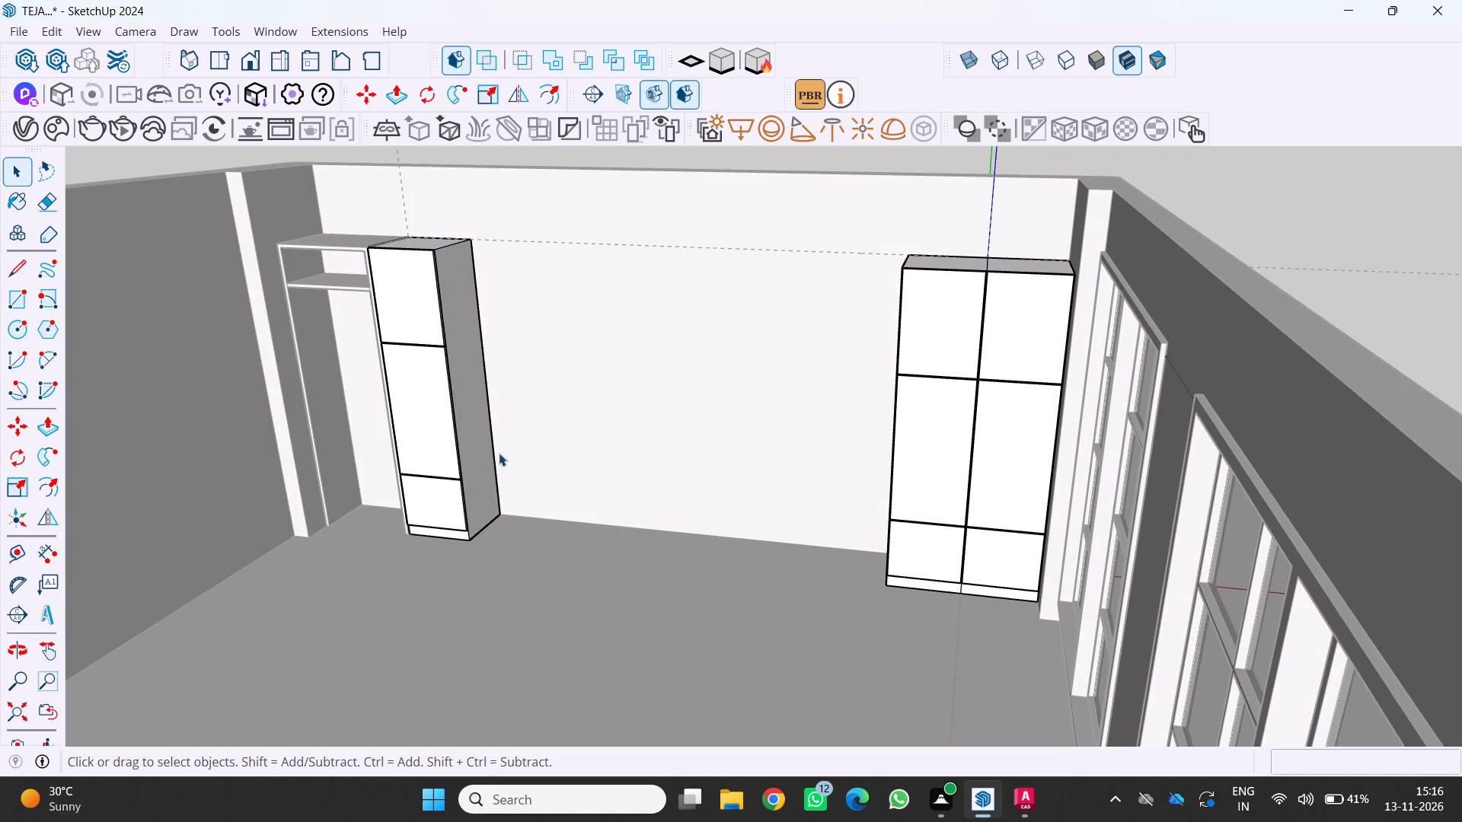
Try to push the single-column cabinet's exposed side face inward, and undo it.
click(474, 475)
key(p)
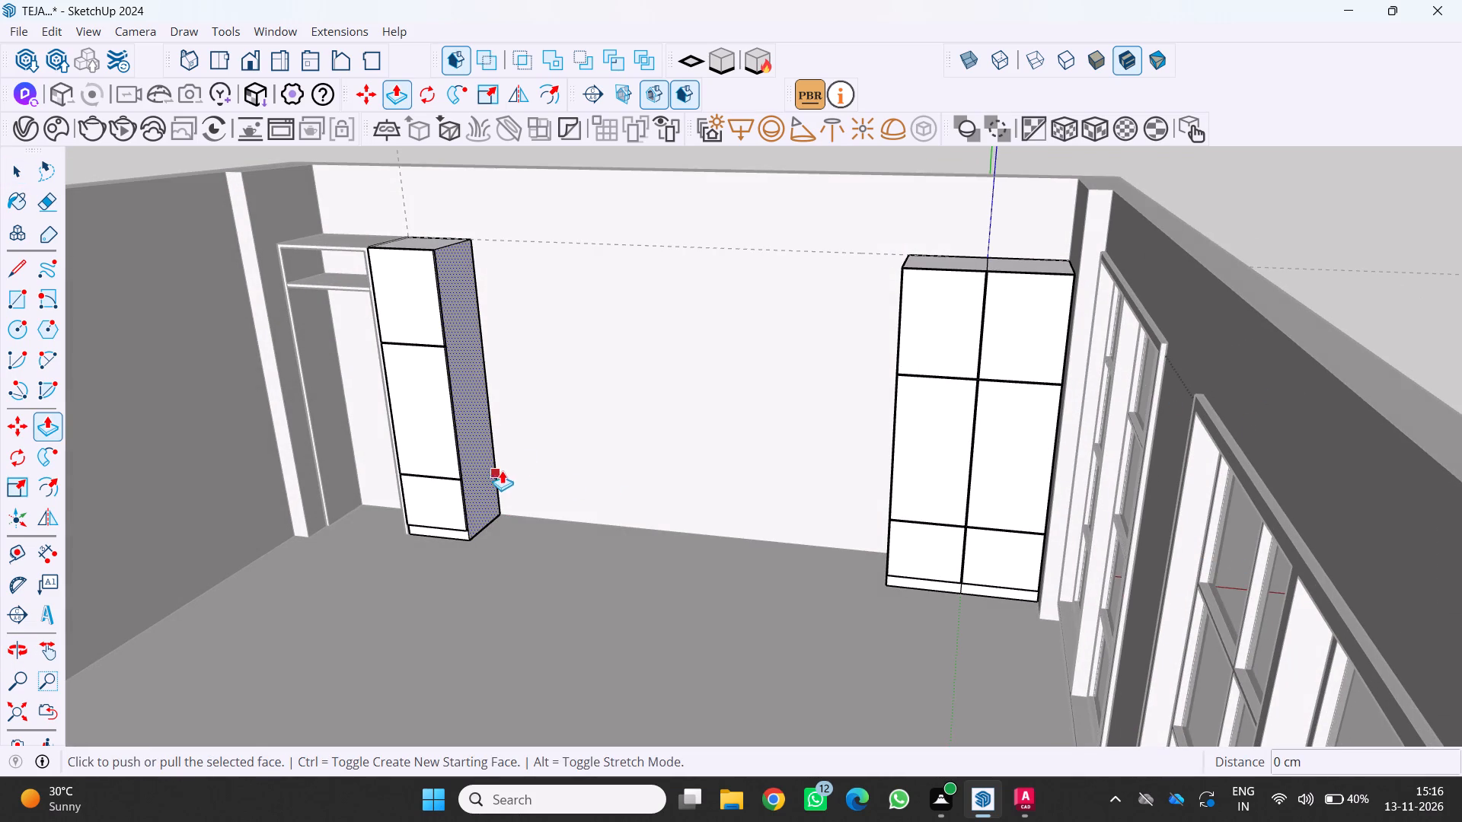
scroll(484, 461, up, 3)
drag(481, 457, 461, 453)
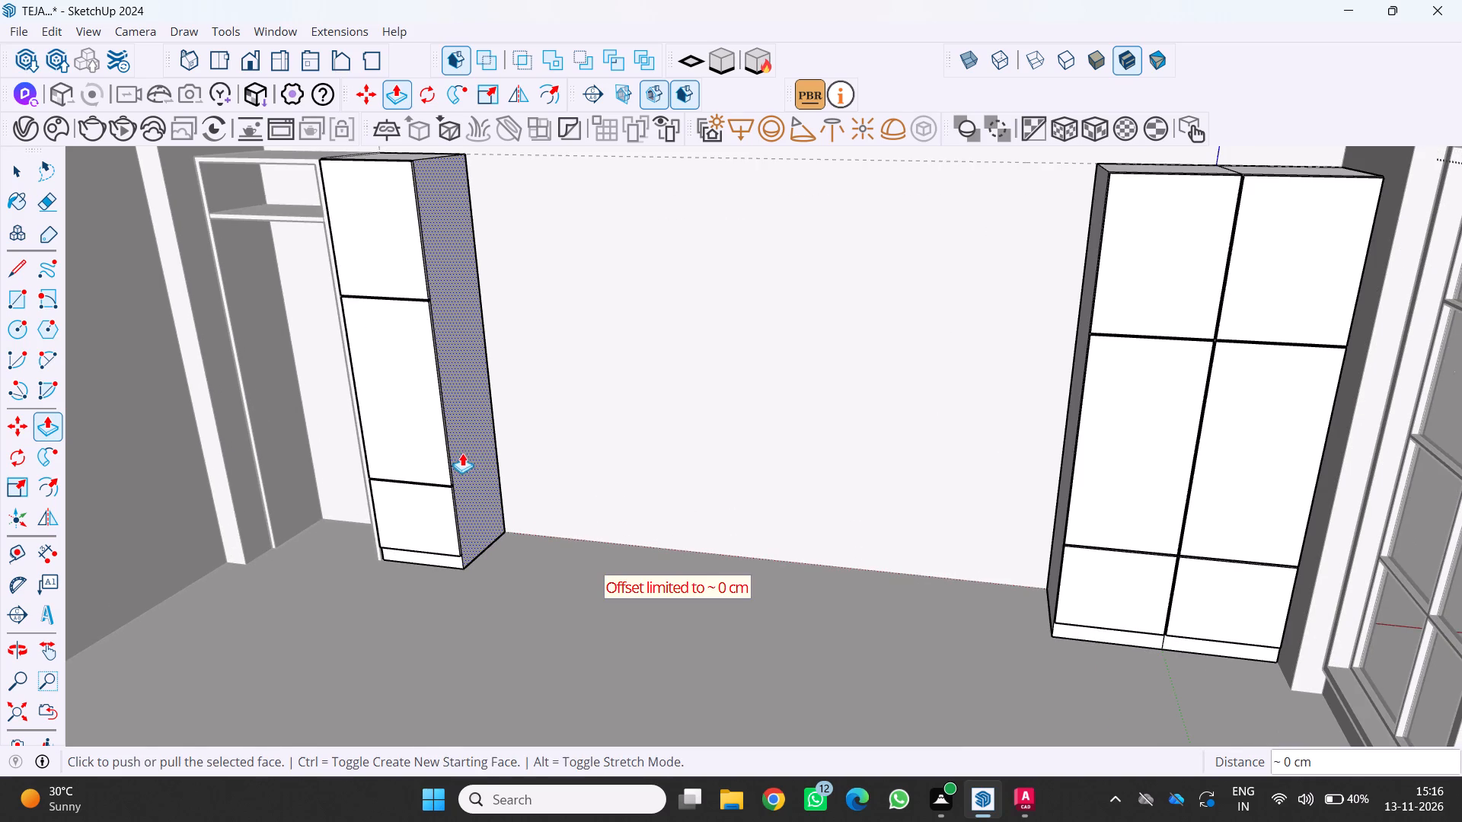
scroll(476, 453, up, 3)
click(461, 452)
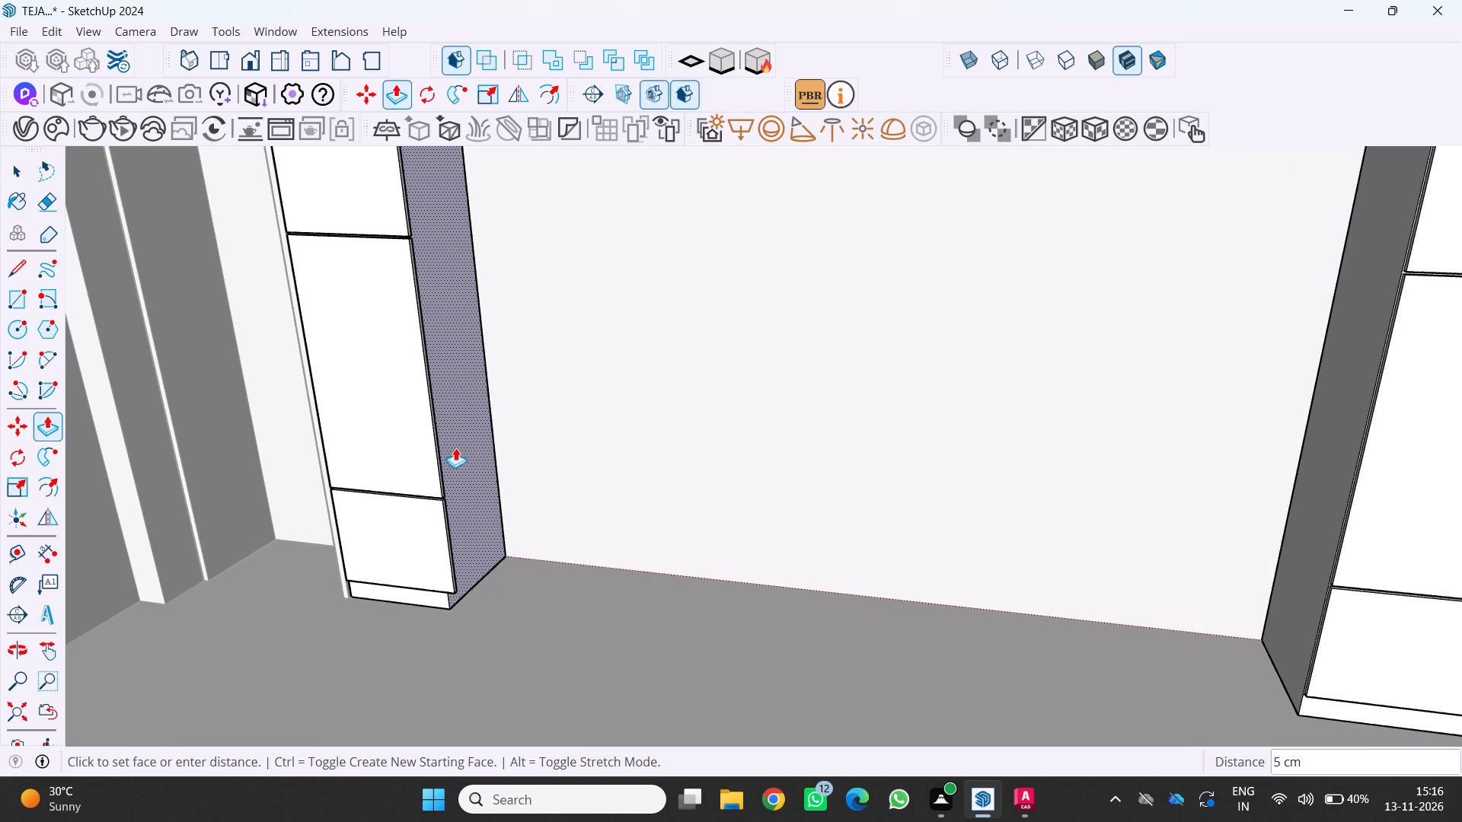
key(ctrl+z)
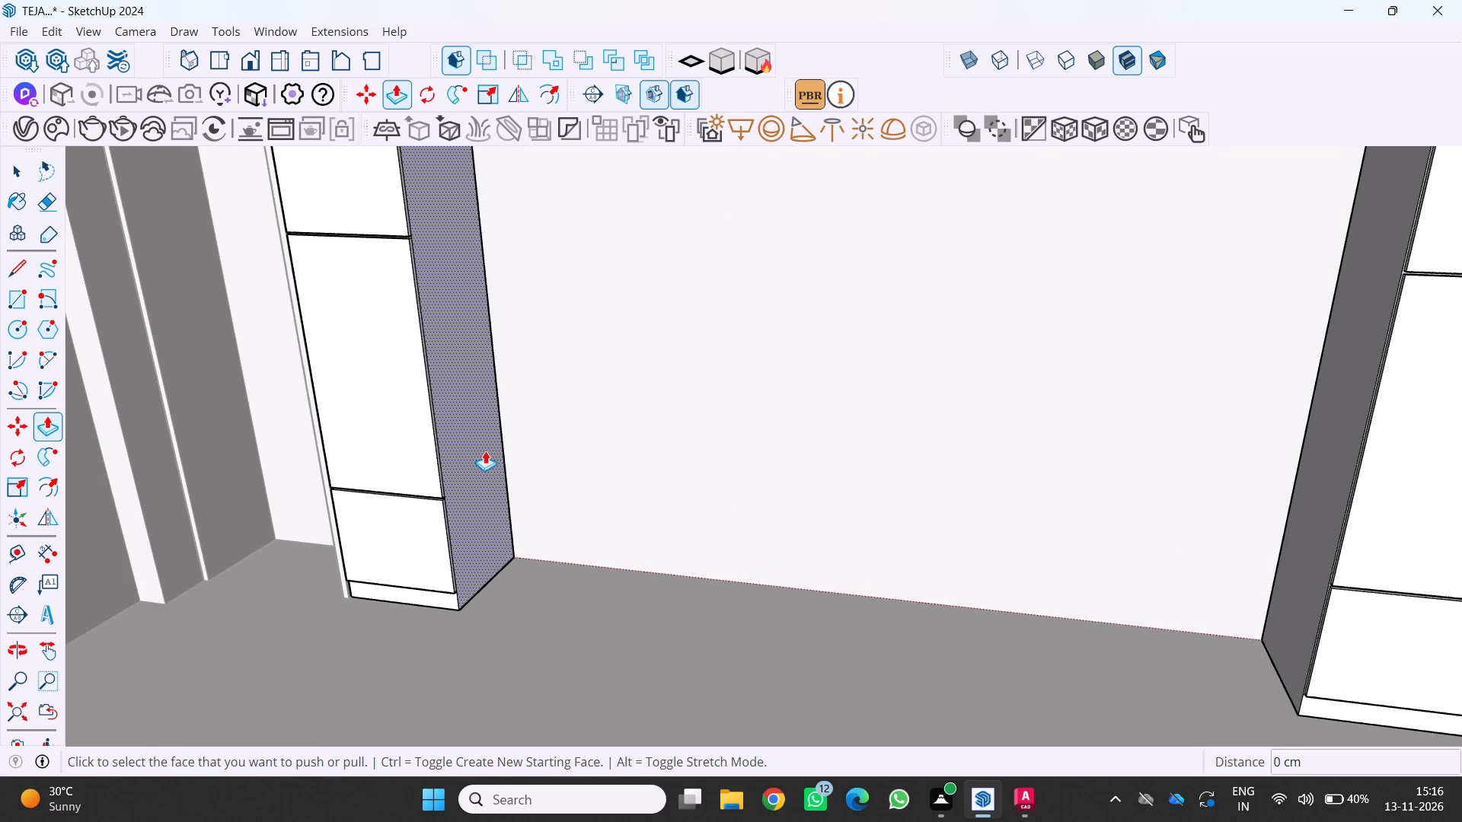
Push the single-column cabinet's exposed side face inward 5 cm with Push/Pull.
middle_drag(482, 454, 391, 499)
scroll(413, 447, up, 4)
middle_drag(470, 436, 446, 454)
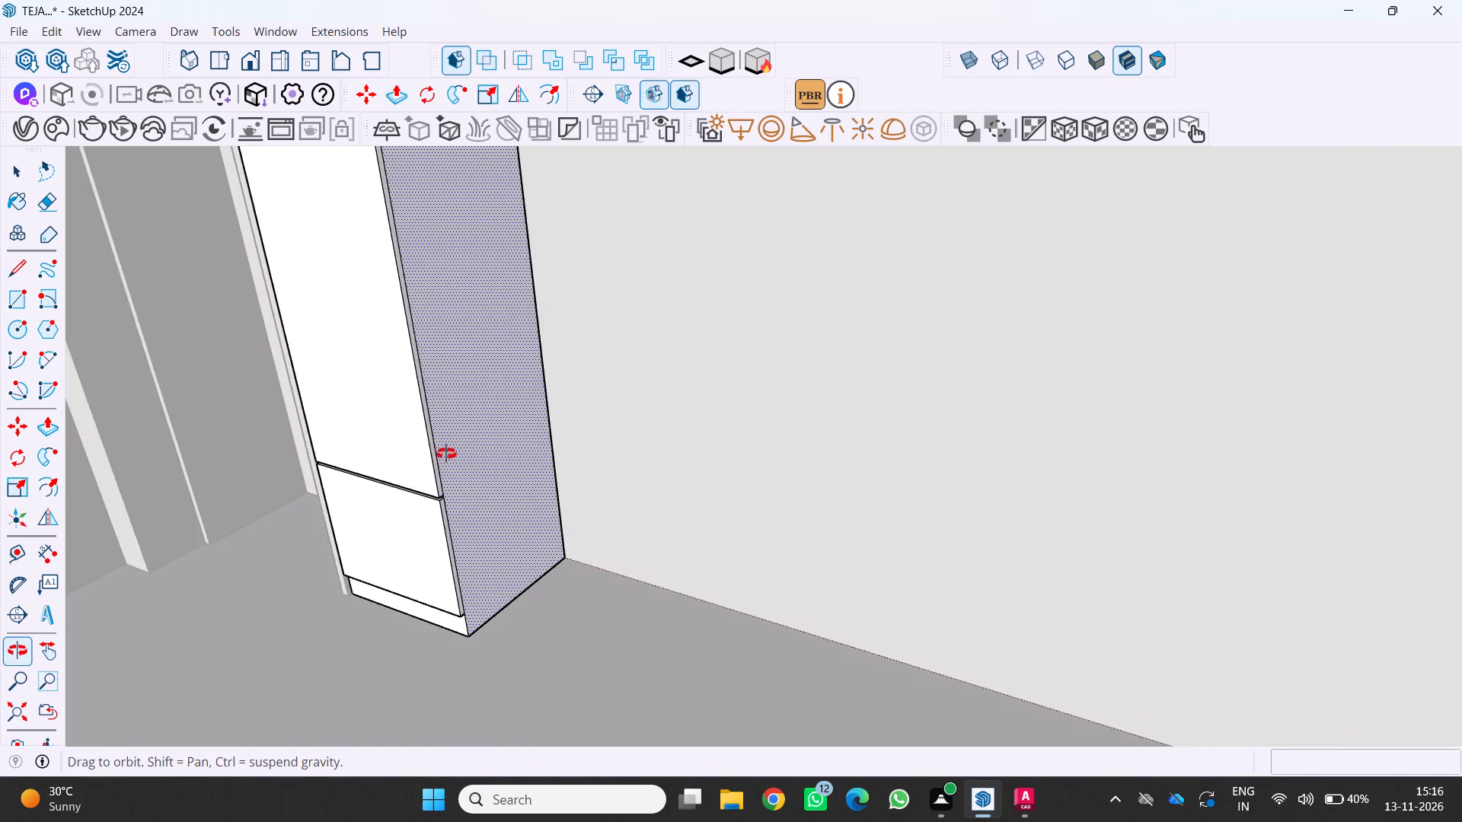
middle_drag(446, 454, 361, 500)
middle_click(361, 500)
key(space)
triple_click(427, 490)
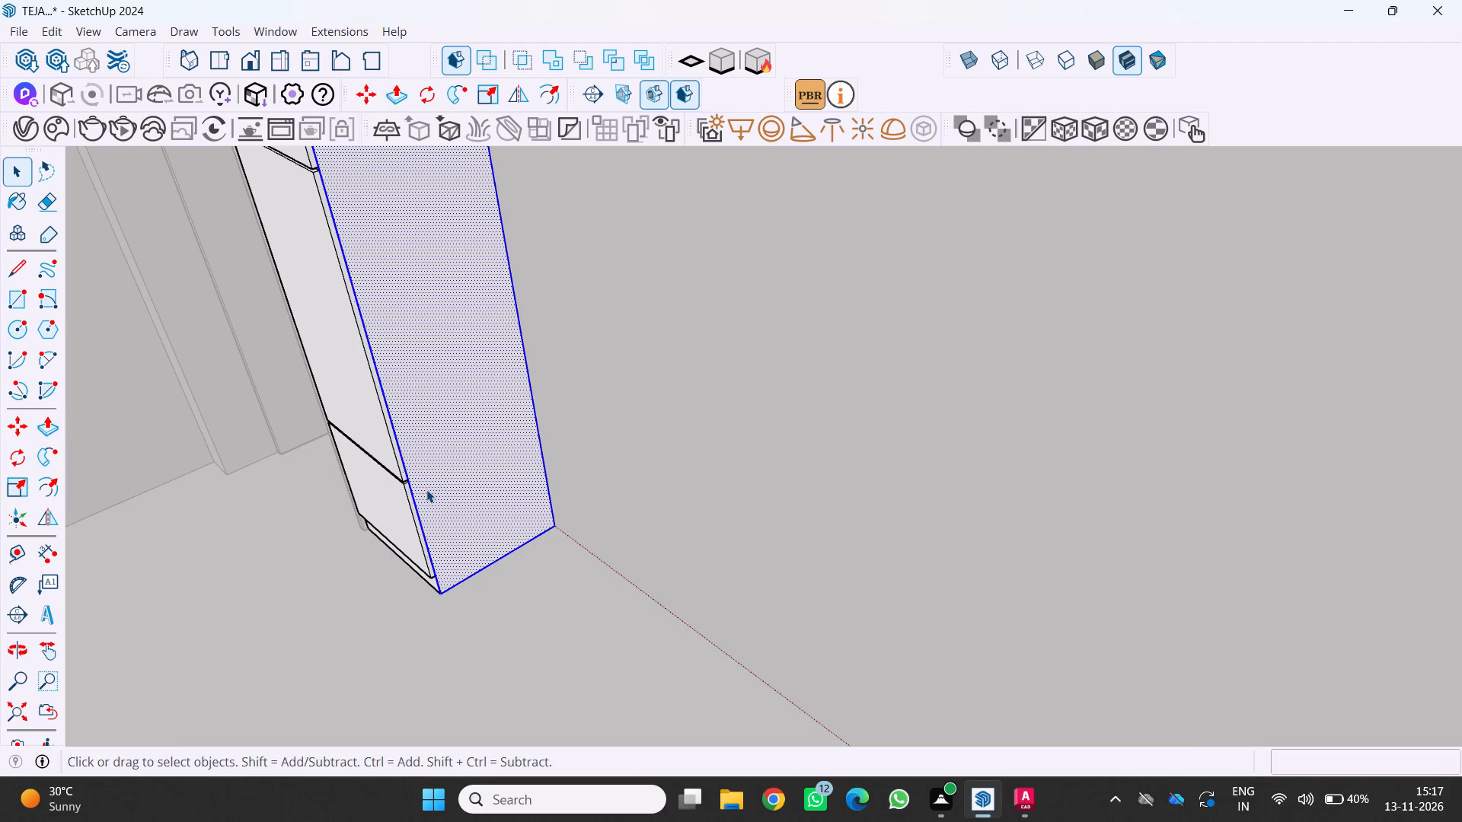
scroll(426, 489, down, 4)
middle_drag(425, 489, 466, 465)
middle_click(466, 465)
scroll(468, 464, down, 7)
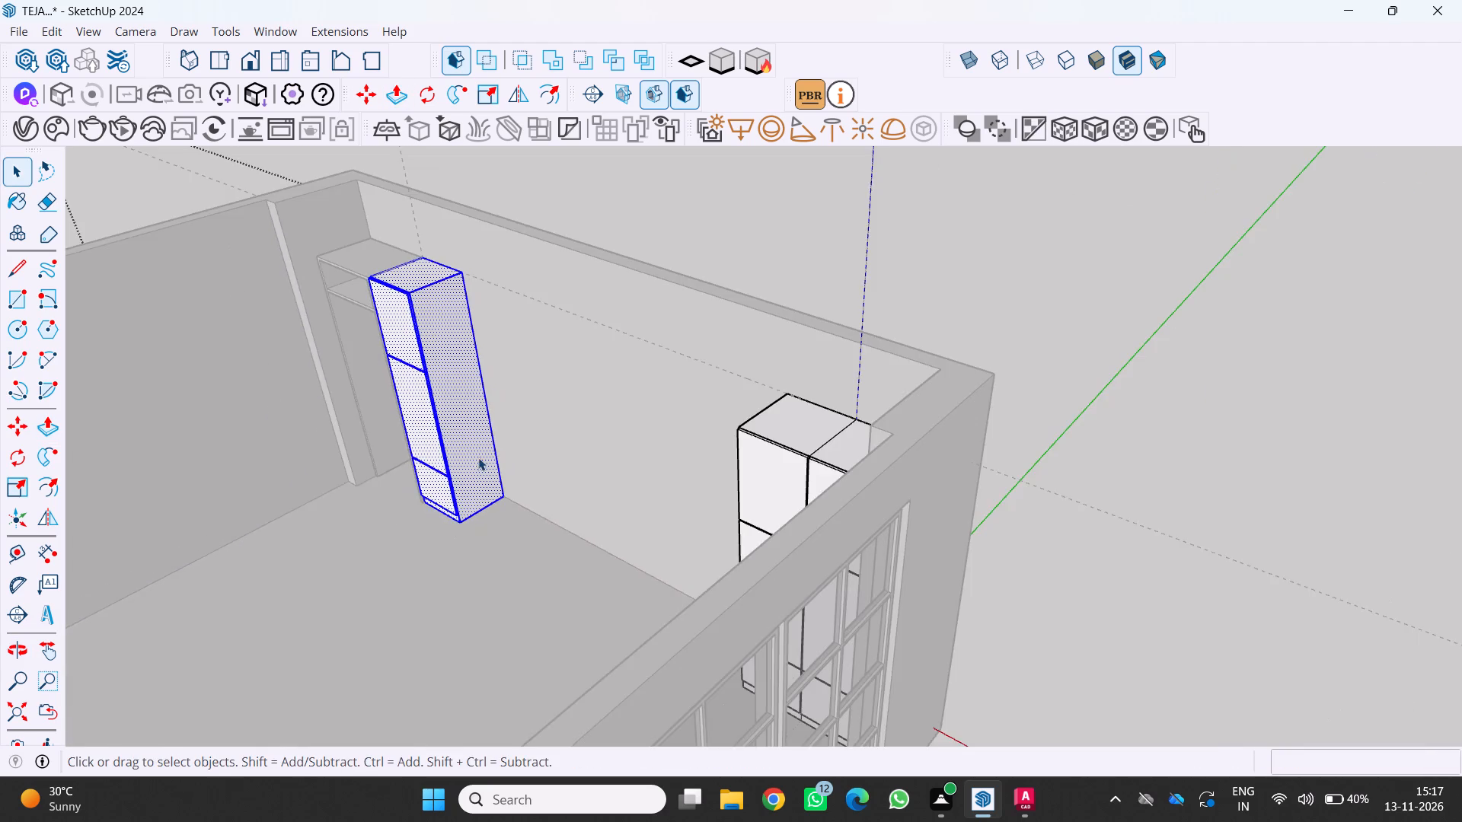
middle_drag(478, 457, 528, 423)
key(p)
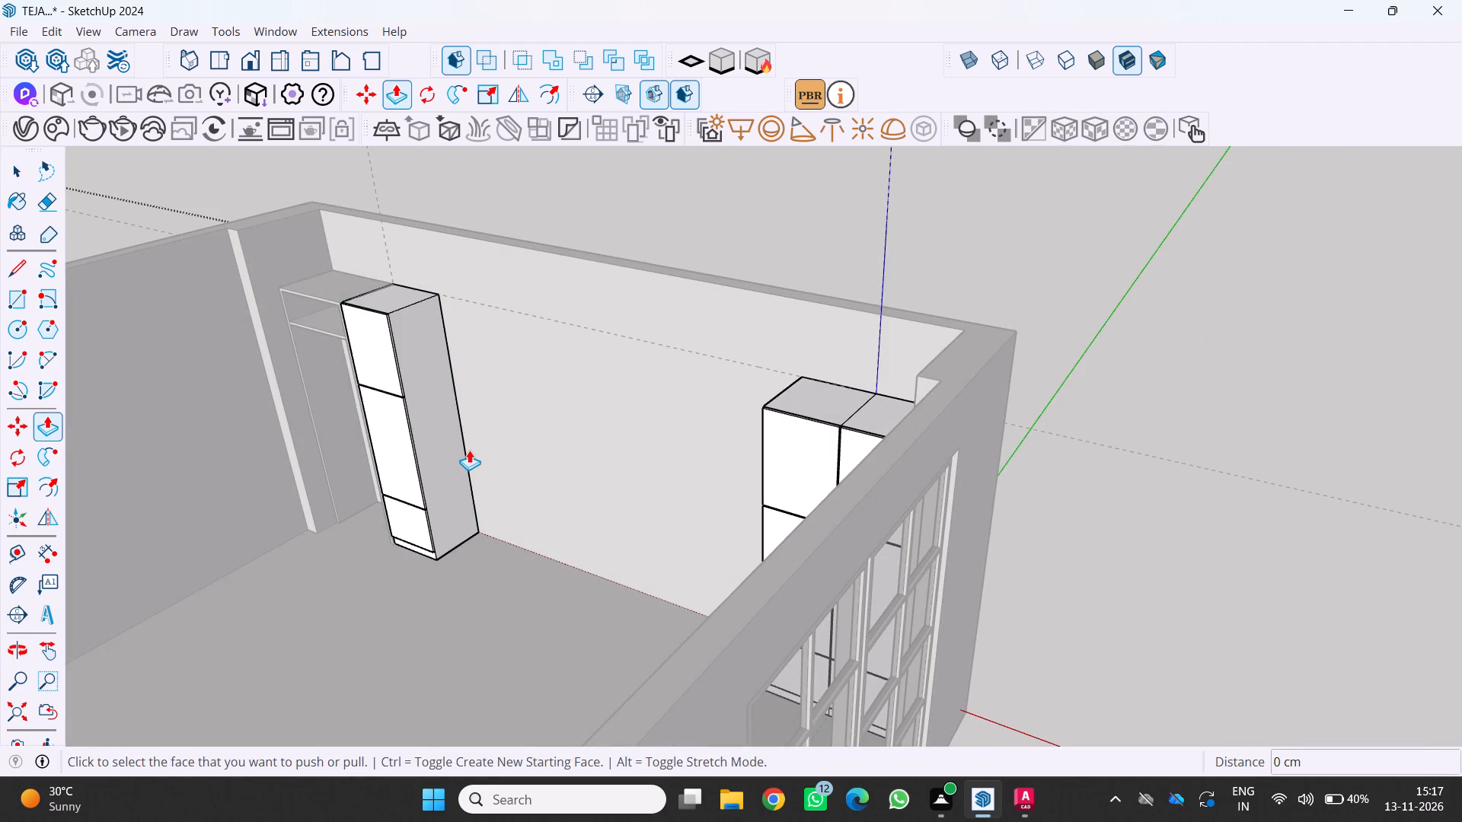
click(436, 451)
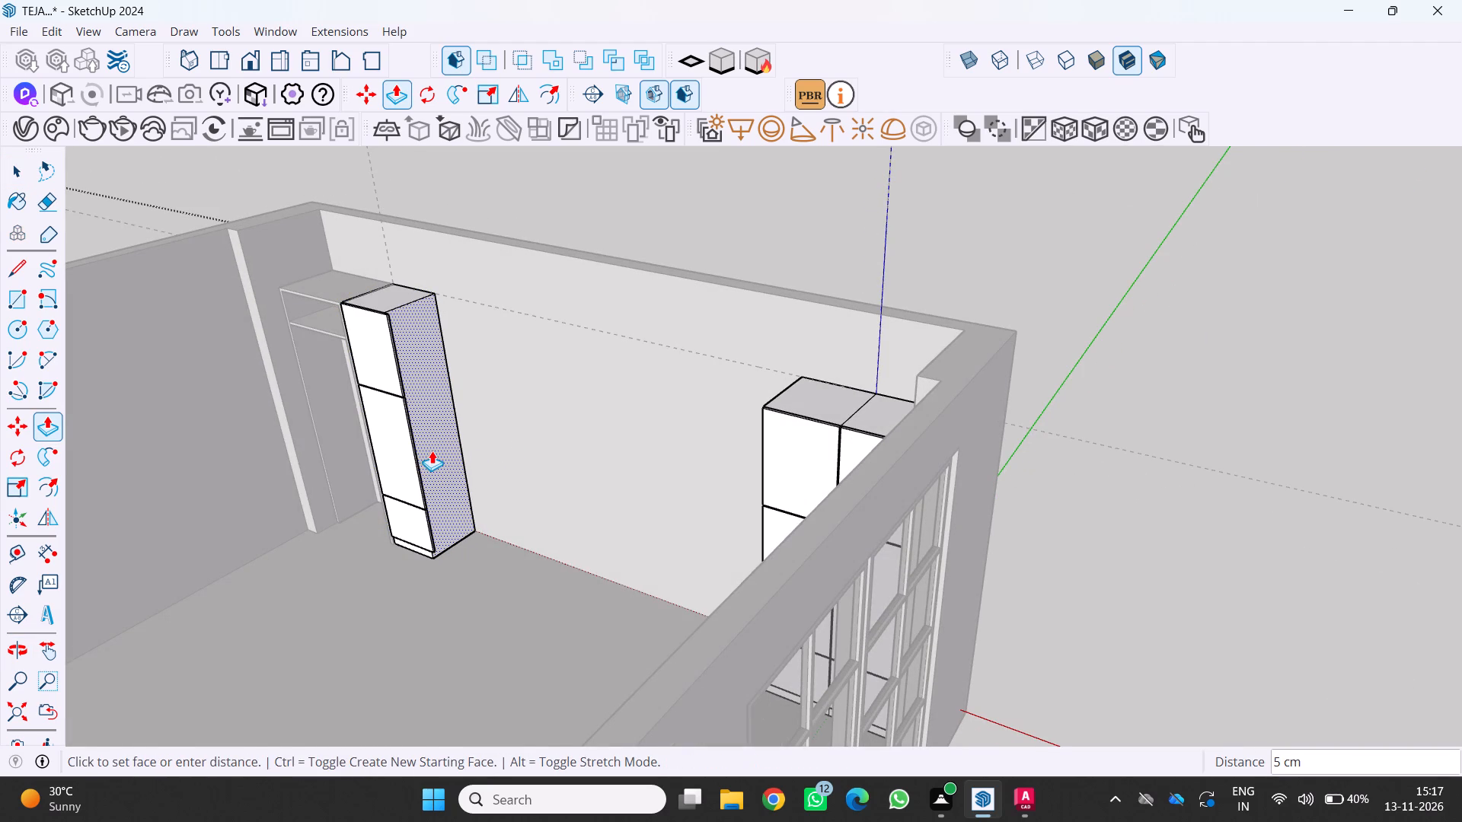
key(5)
key(Return)
Push the upper door panel's protruding side edge in 5 cm, flush with the narrowed cabinet side.
scroll(435, 455, up, 2)
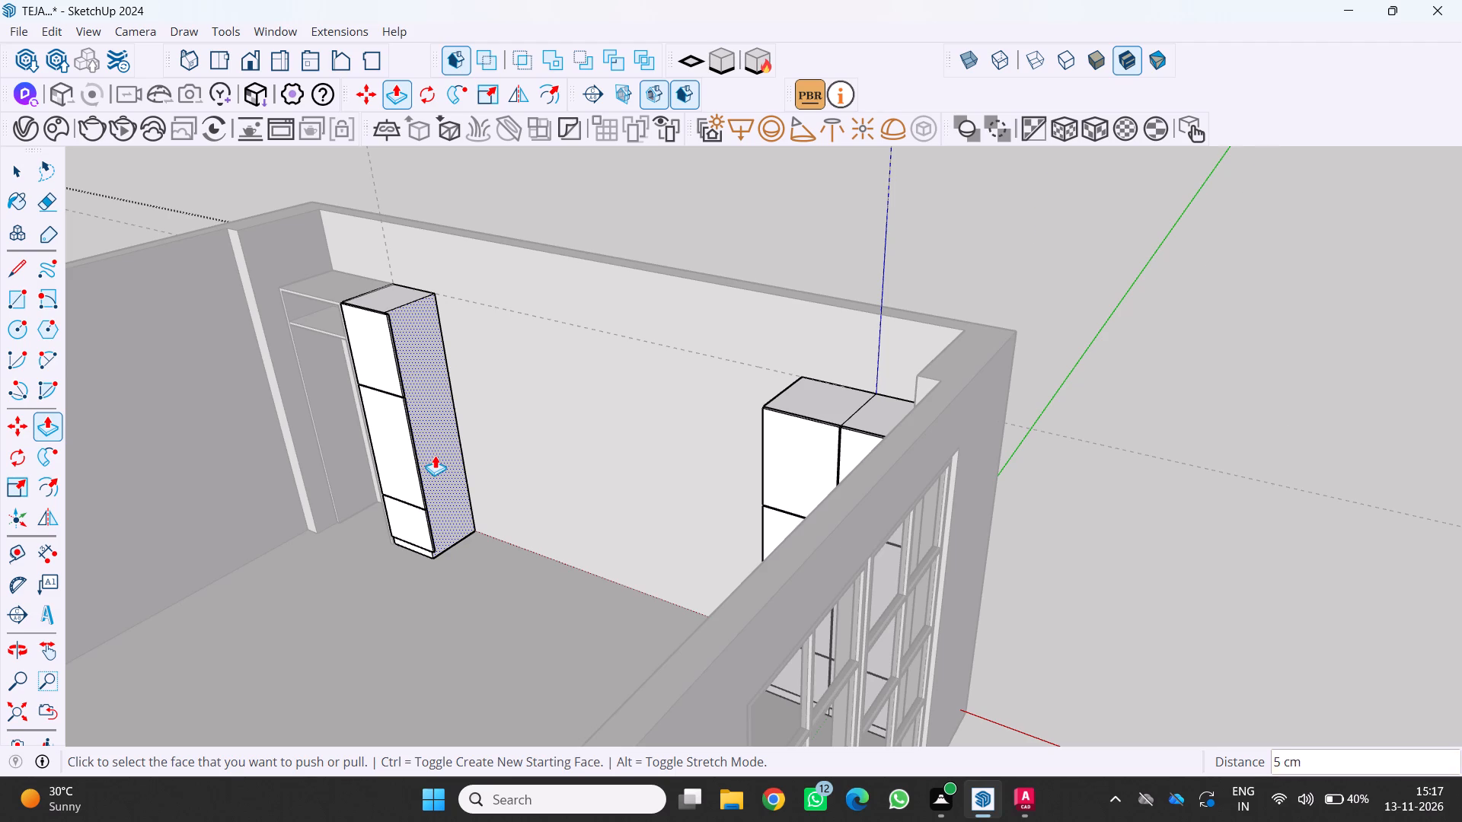
scroll(435, 455, up, 2)
middle_drag(434, 455, 352, 525)
scroll(356, 526, up, 4)
middle_drag(376, 450, 573, 531)
scroll(560, 525, down, 1)
middle_drag(526, 544, 429, 529)
scroll(536, 351, up, 3)
middle_drag(521, 334, 413, 380)
middle_click(412, 379)
scroll(476, 237, up, 3)
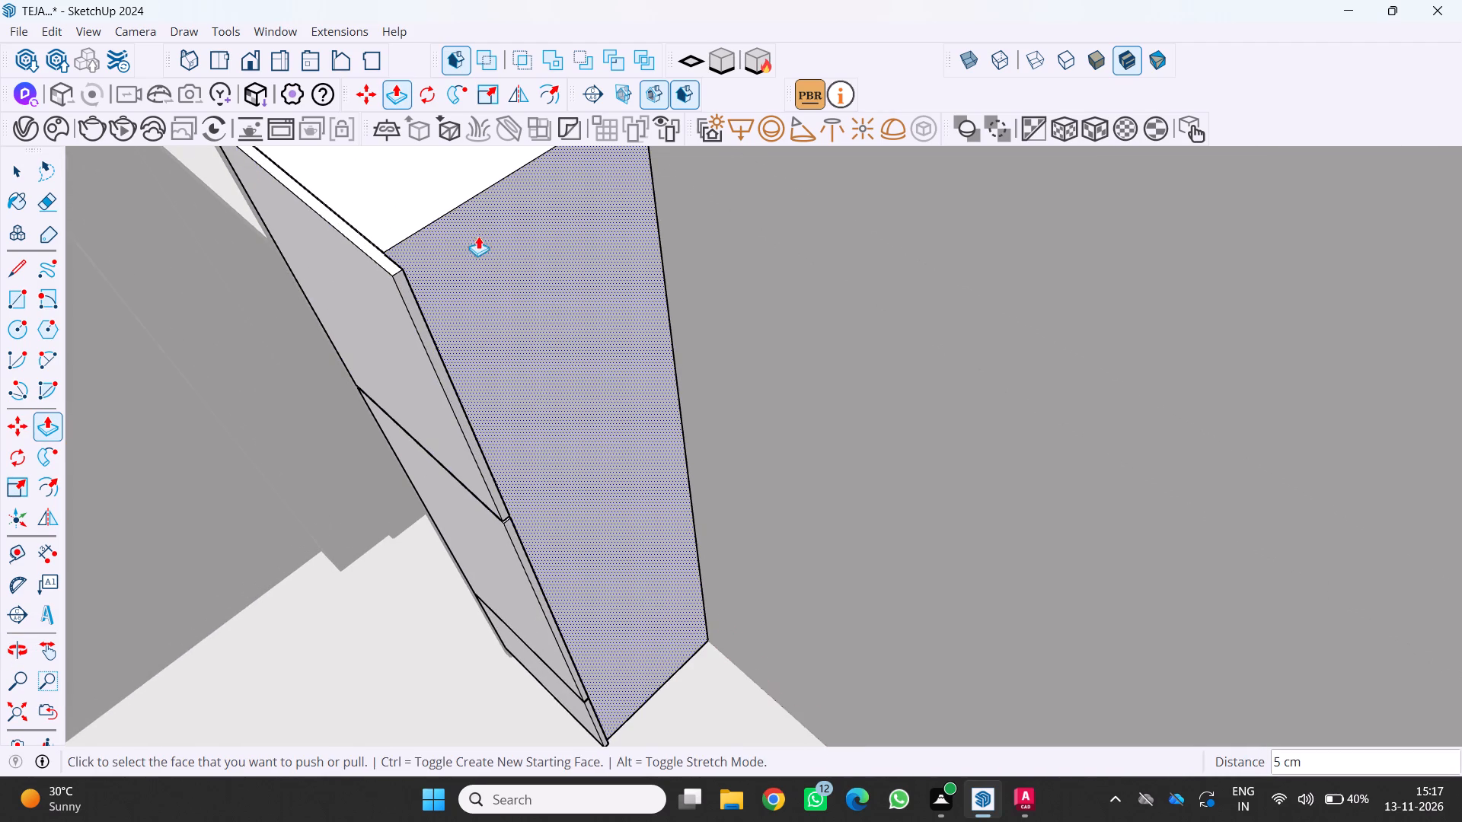
drag(406, 282, 420, 247)
Push the upper door panel's side edge in a further 1 cm, stepping it back from the cabinet side.
scroll(448, 316, up, 1)
middle_drag(452, 319, 579, 256)
middle_click(579, 256)
middle_click(579, 256)
scroll(282, 401, down, 5)
scroll(453, 643, up, 2)
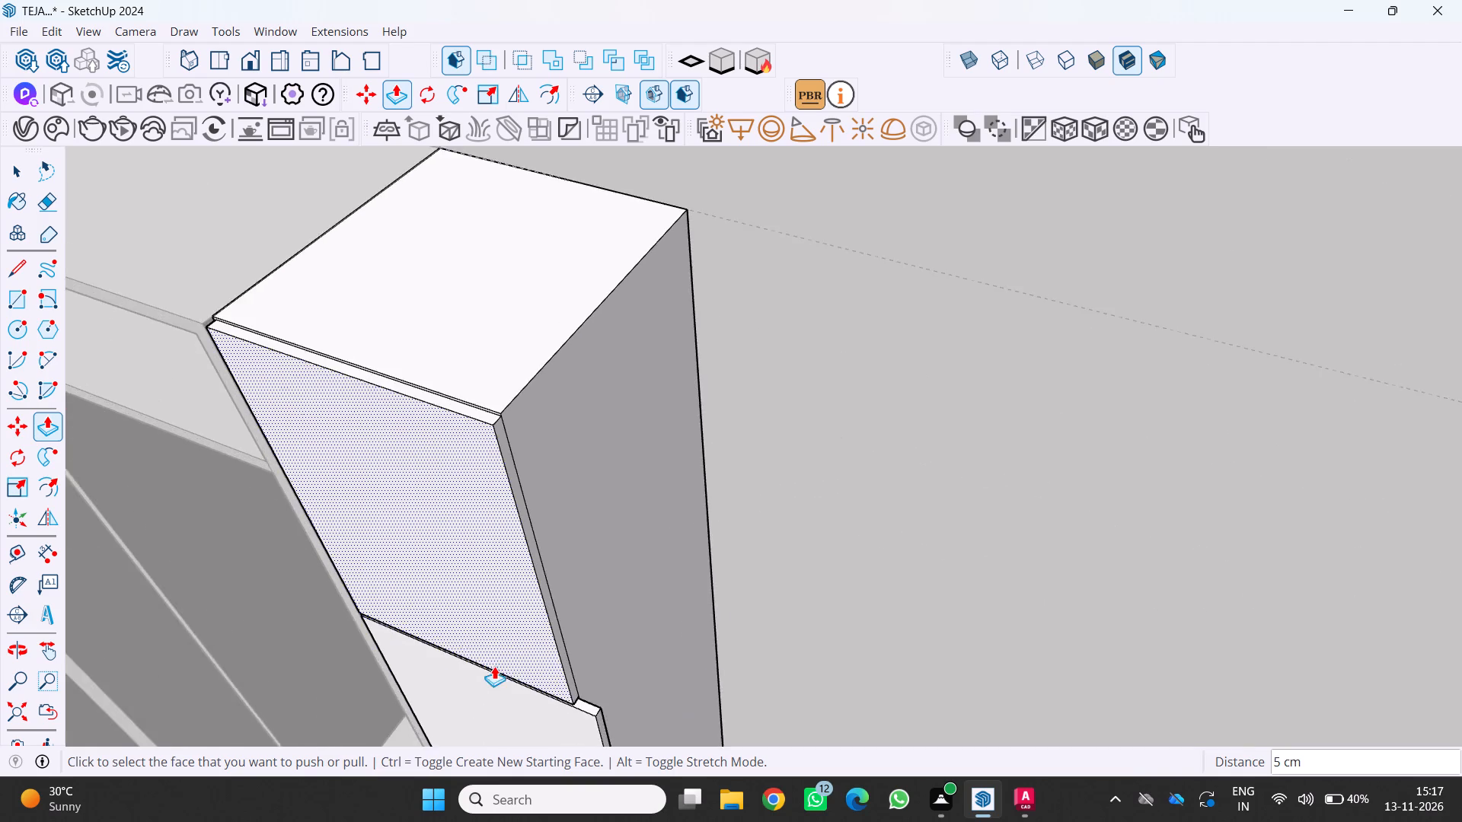
scroll(494, 666, up, 3)
middle_drag(528, 626, 557, 592)
scroll(521, 540, up, 5)
middle_drag(520, 524, 495, 512)
scroll(520, 524, up, 1)
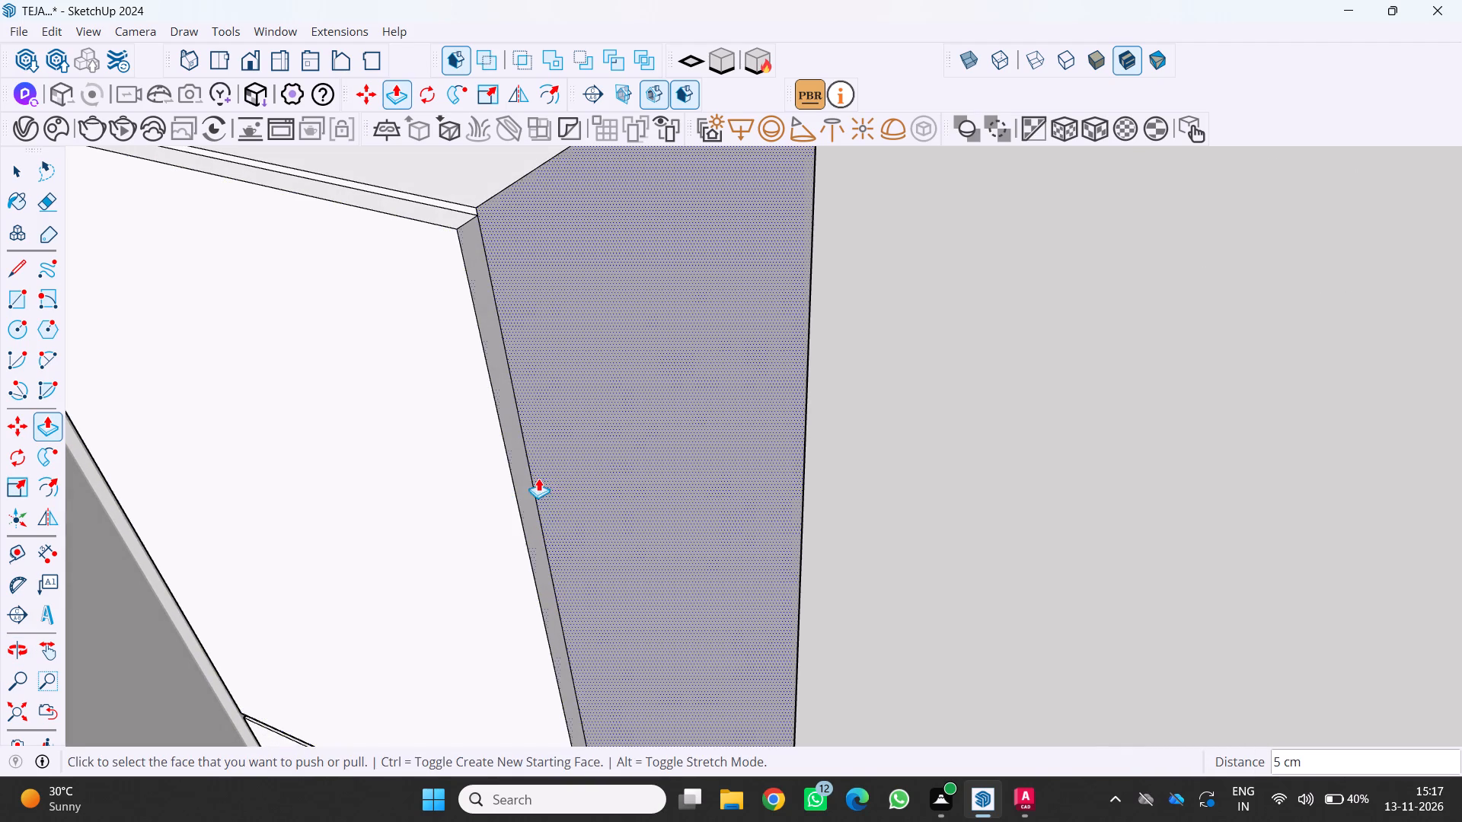
drag(519, 474, 511, 456)
Push the middle door panel's side edge in 6 cm, aligning it with the upper panel's edge.
scroll(538, 465, down, 2)
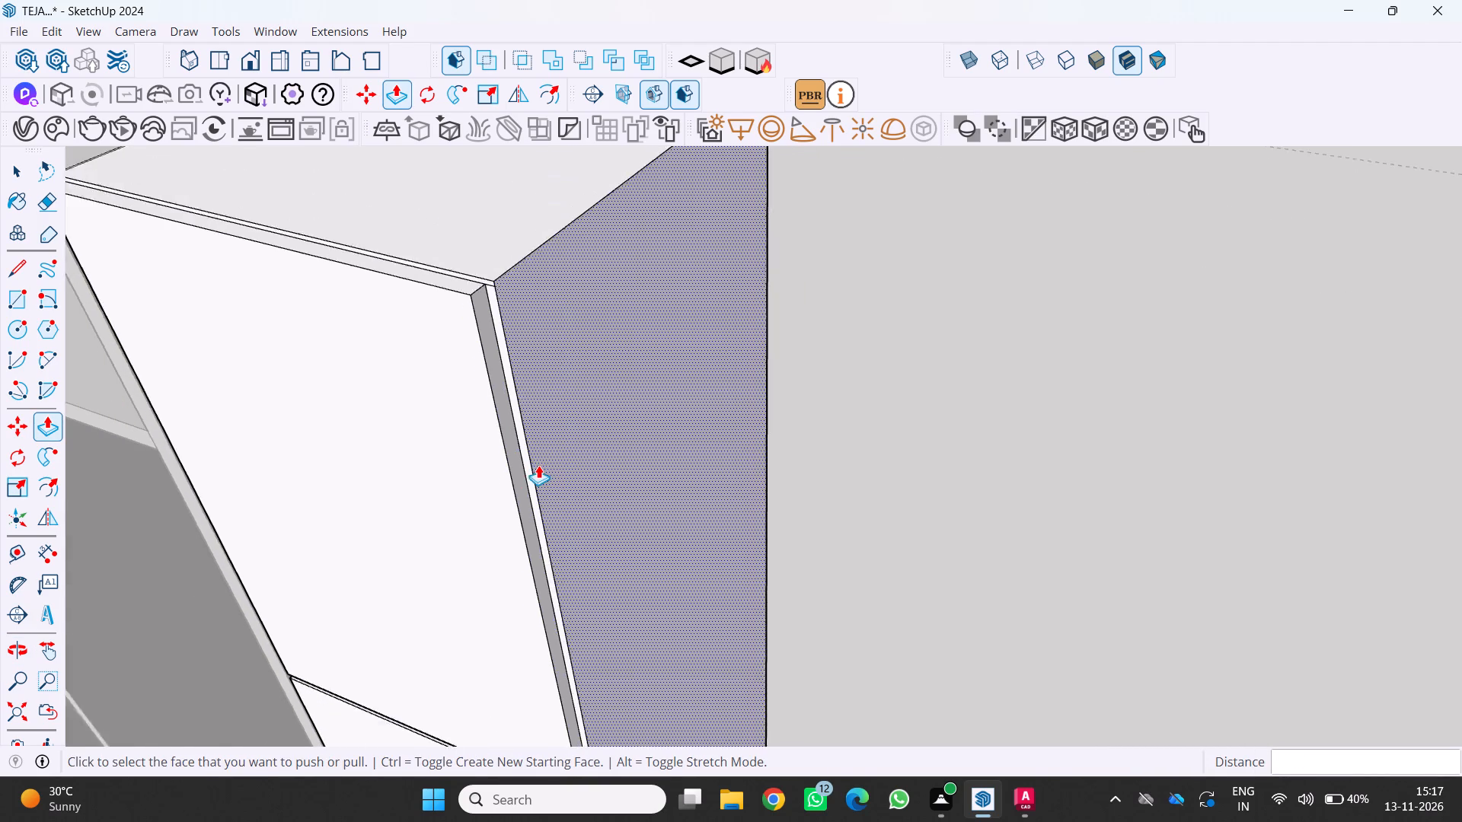
scroll(538, 465, down, 6)
middle_drag(541, 515, 682, 427)
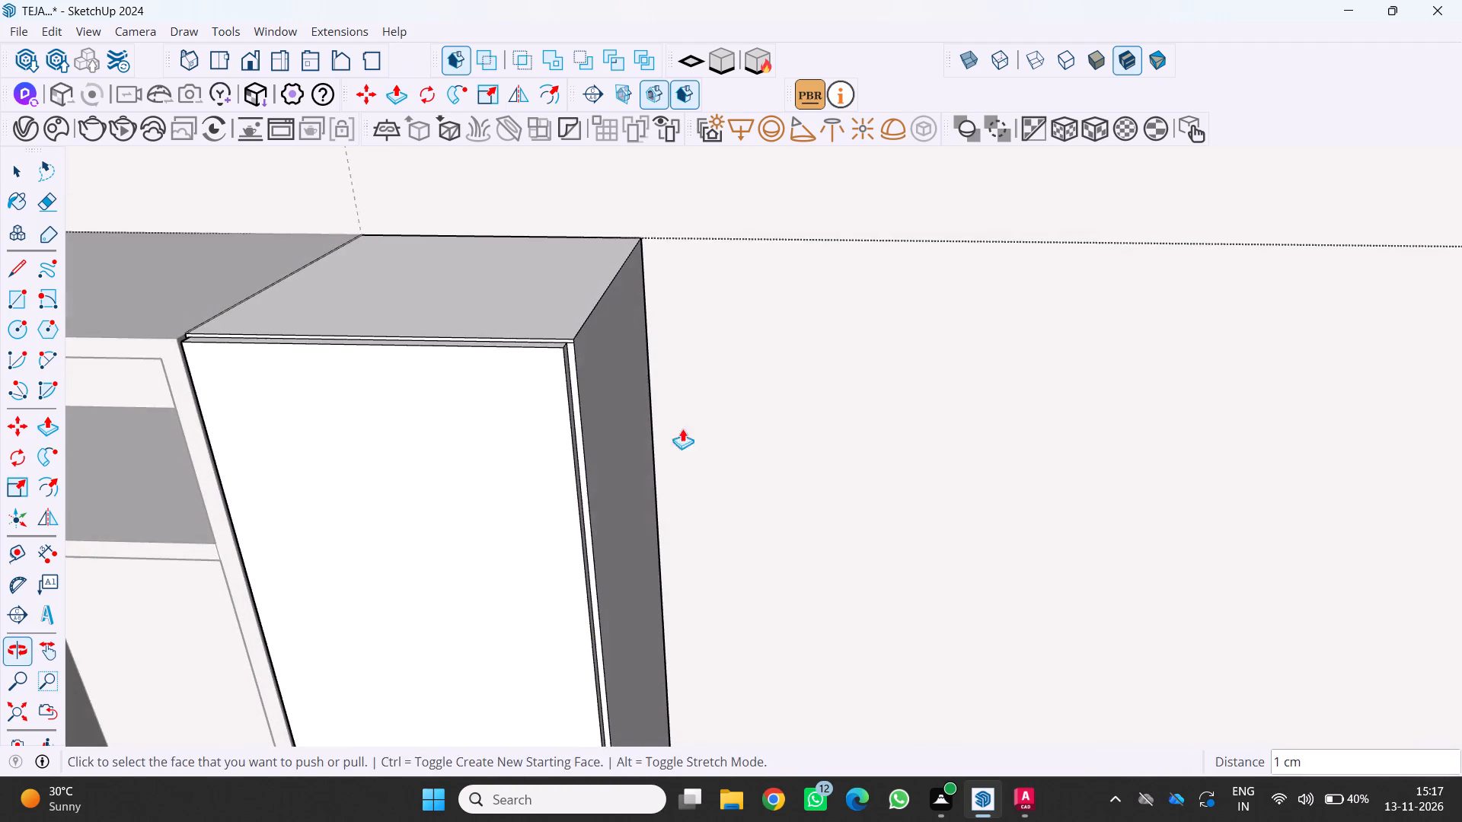
middle_drag(546, 460, 541, 422)
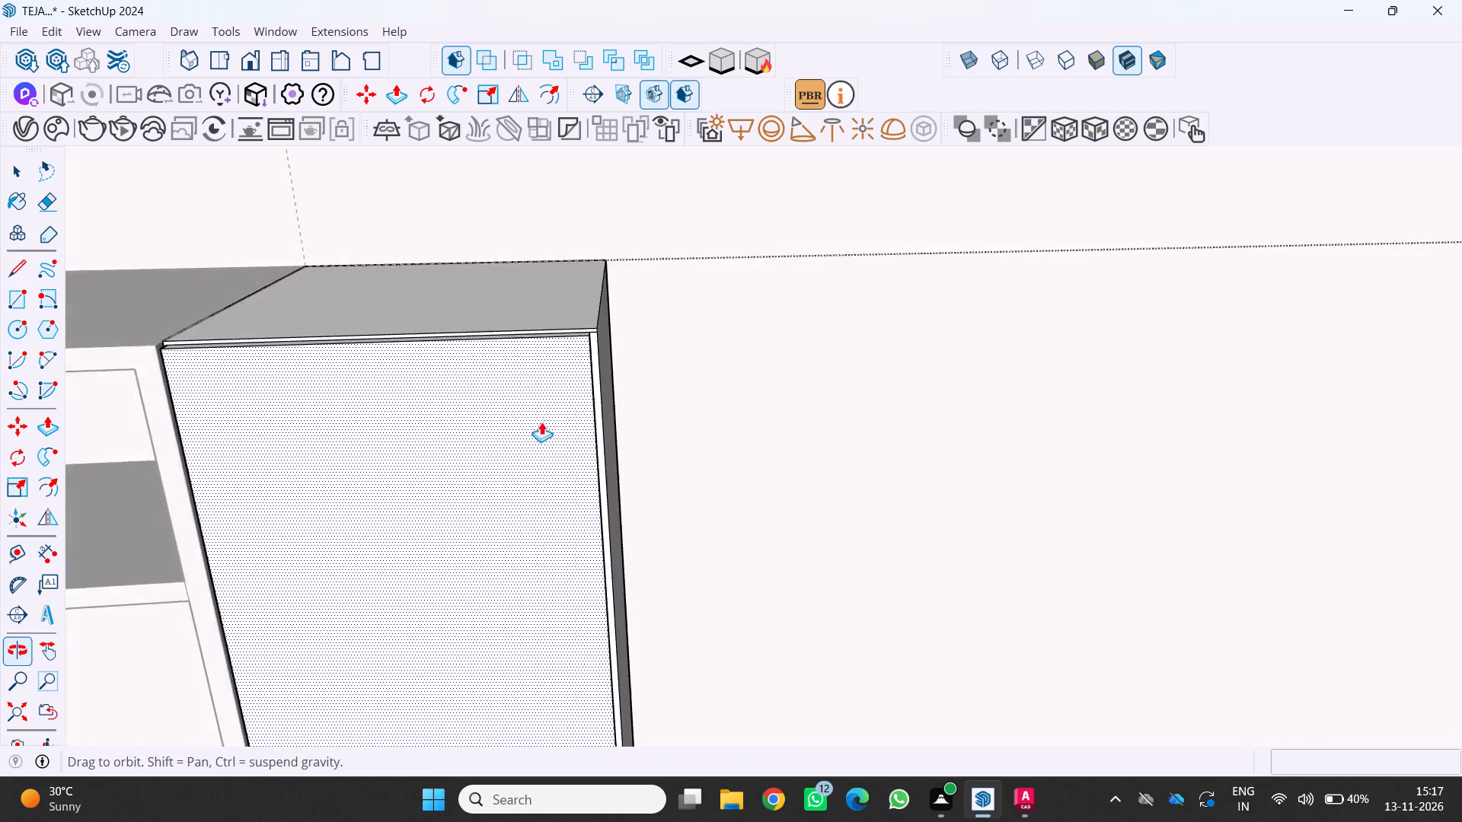
middle_drag(541, 422, 551, 422)
middle_click(544, 422)
middle_click(539, 422)
scroll(532, 422, down, 13)
middle_drag(542, 418, 400, 436)
scroll(554, 586, up, 4)
middle_drag(557, 587, 295, 608)
scroll(557, 587, up, 1)
scroll(525, 518, up, 8)
drag(525, 511, 528, 494)
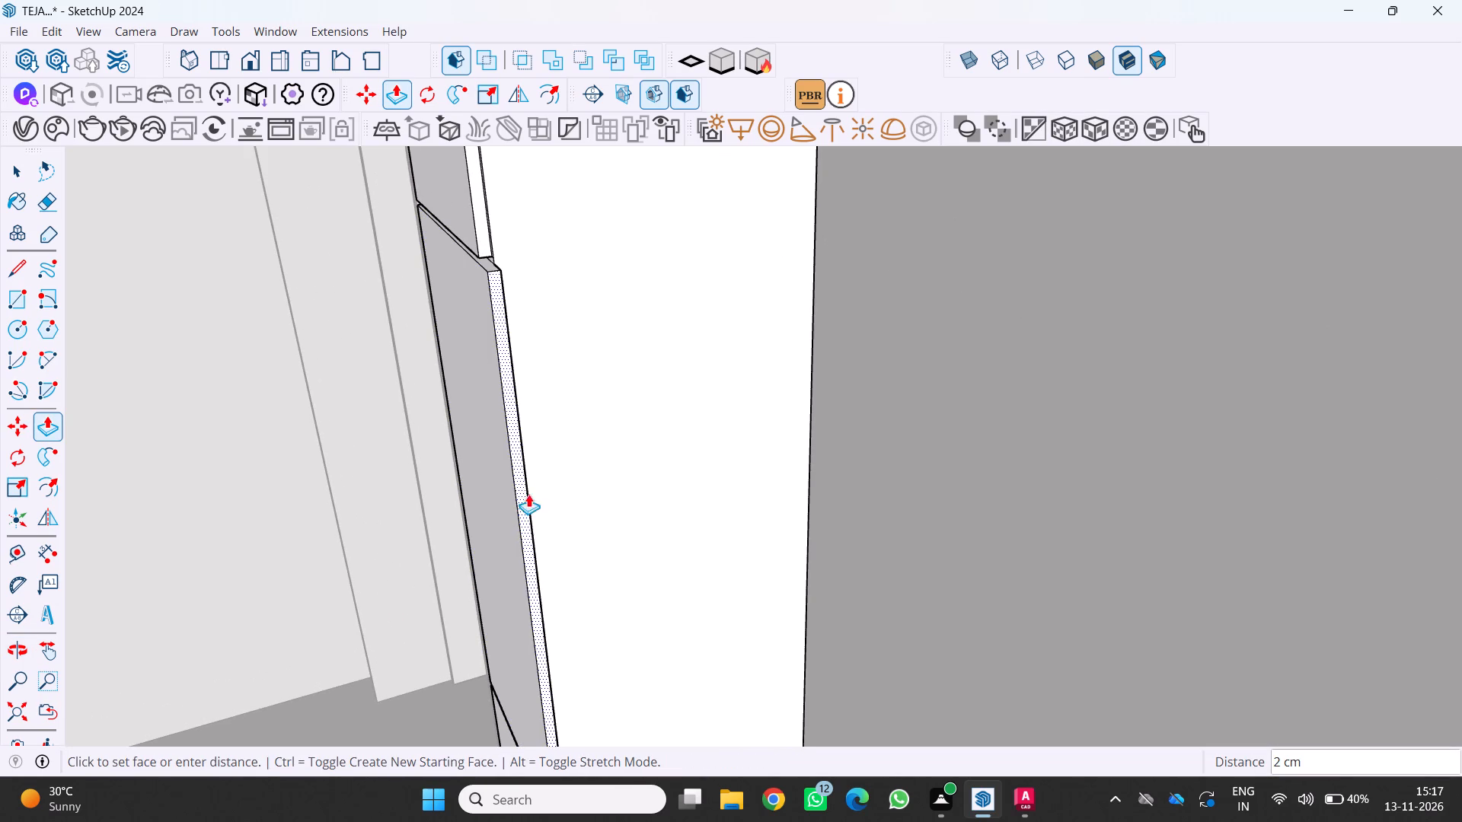
drag(528, 494, 483, 221)
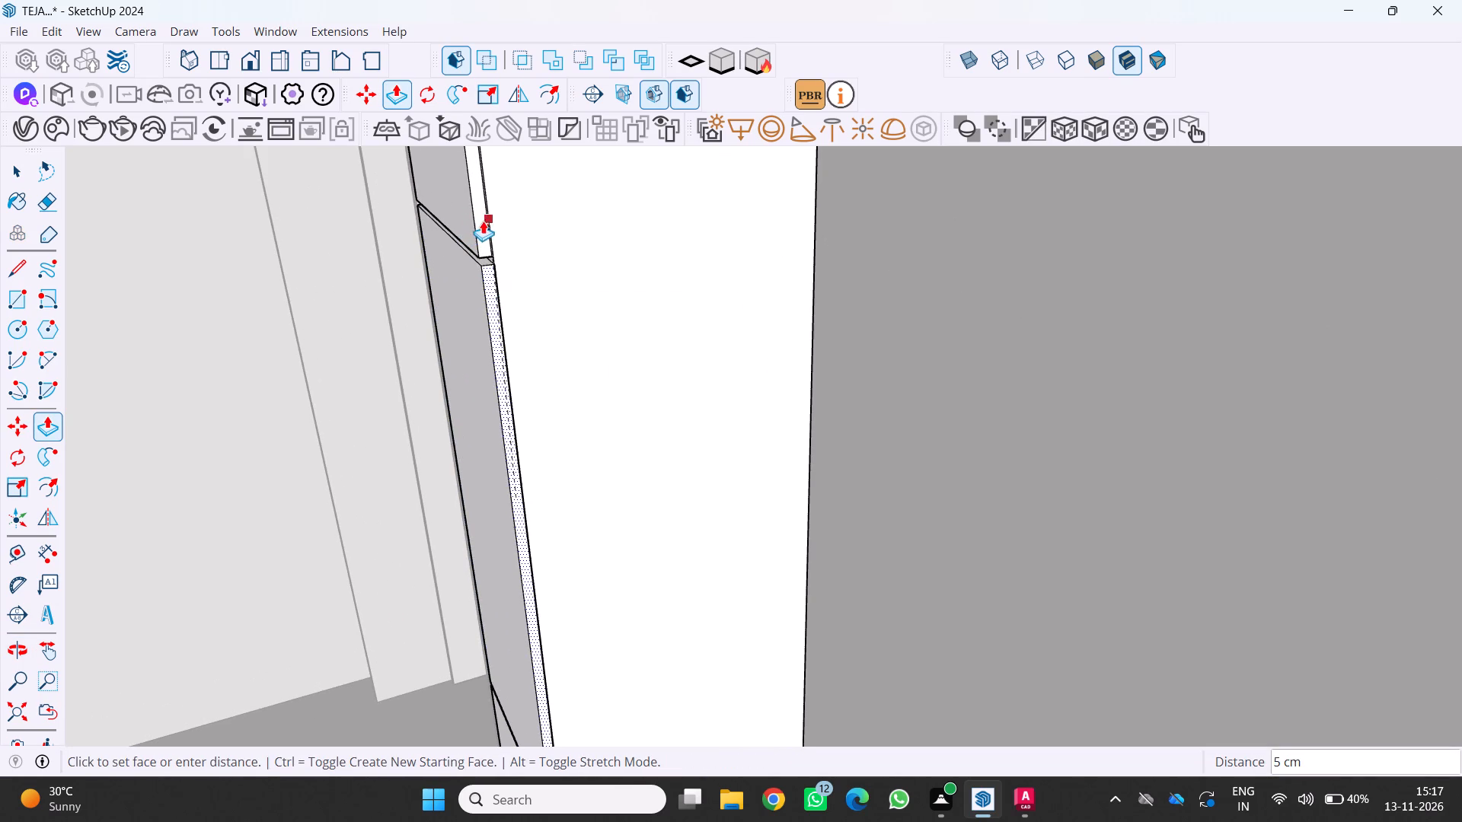
drag(483, 221, 479, 218)
Push the bottom door panel's side edge in 6 cm, aligning it with the panels above.
scroll(499, 283, down, 12)
scroll(539, 572, up, 6)
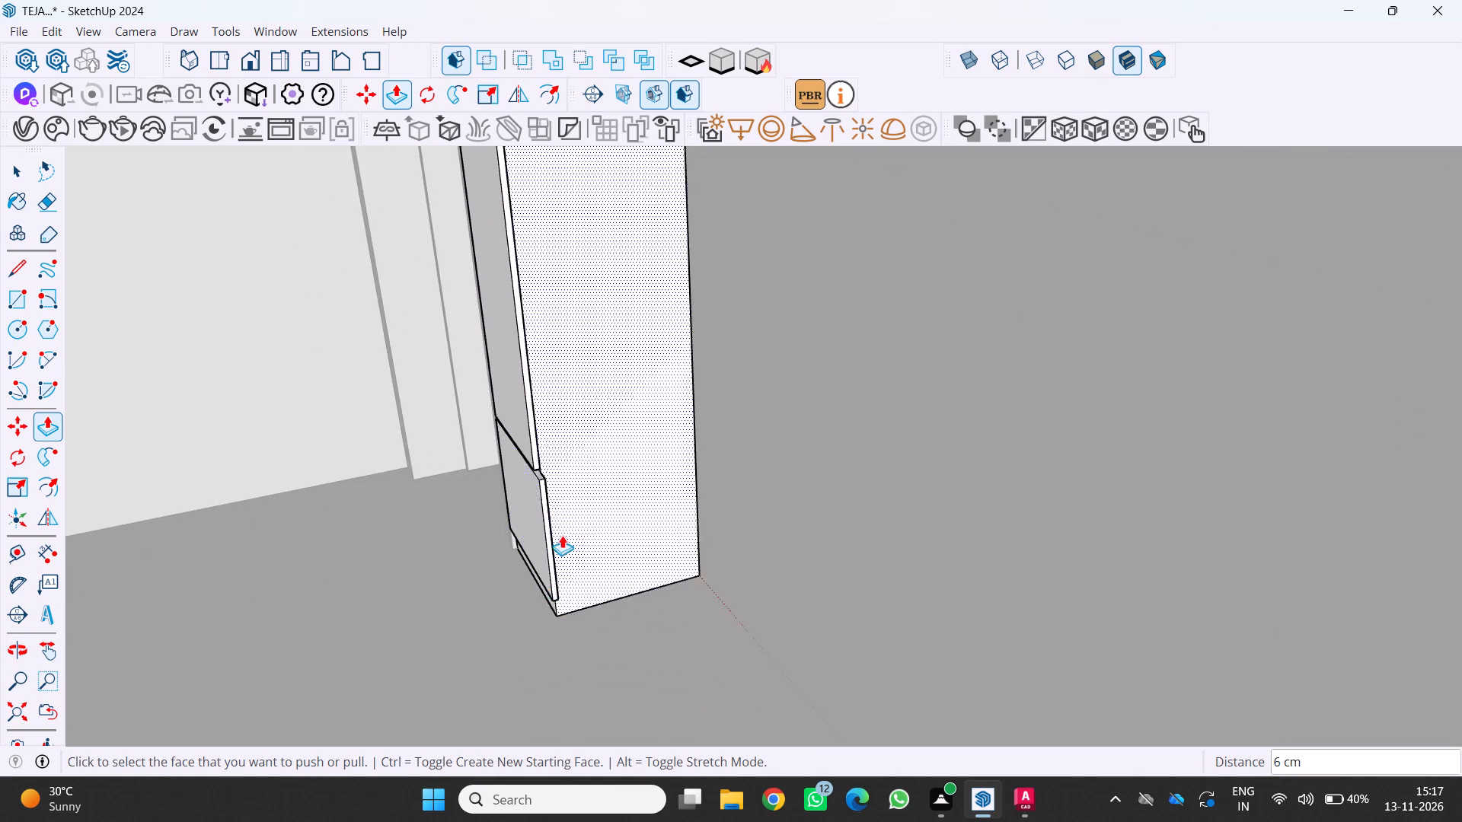
scroll(562, 535, up, 3)
drag(536, 520, 515, 370)
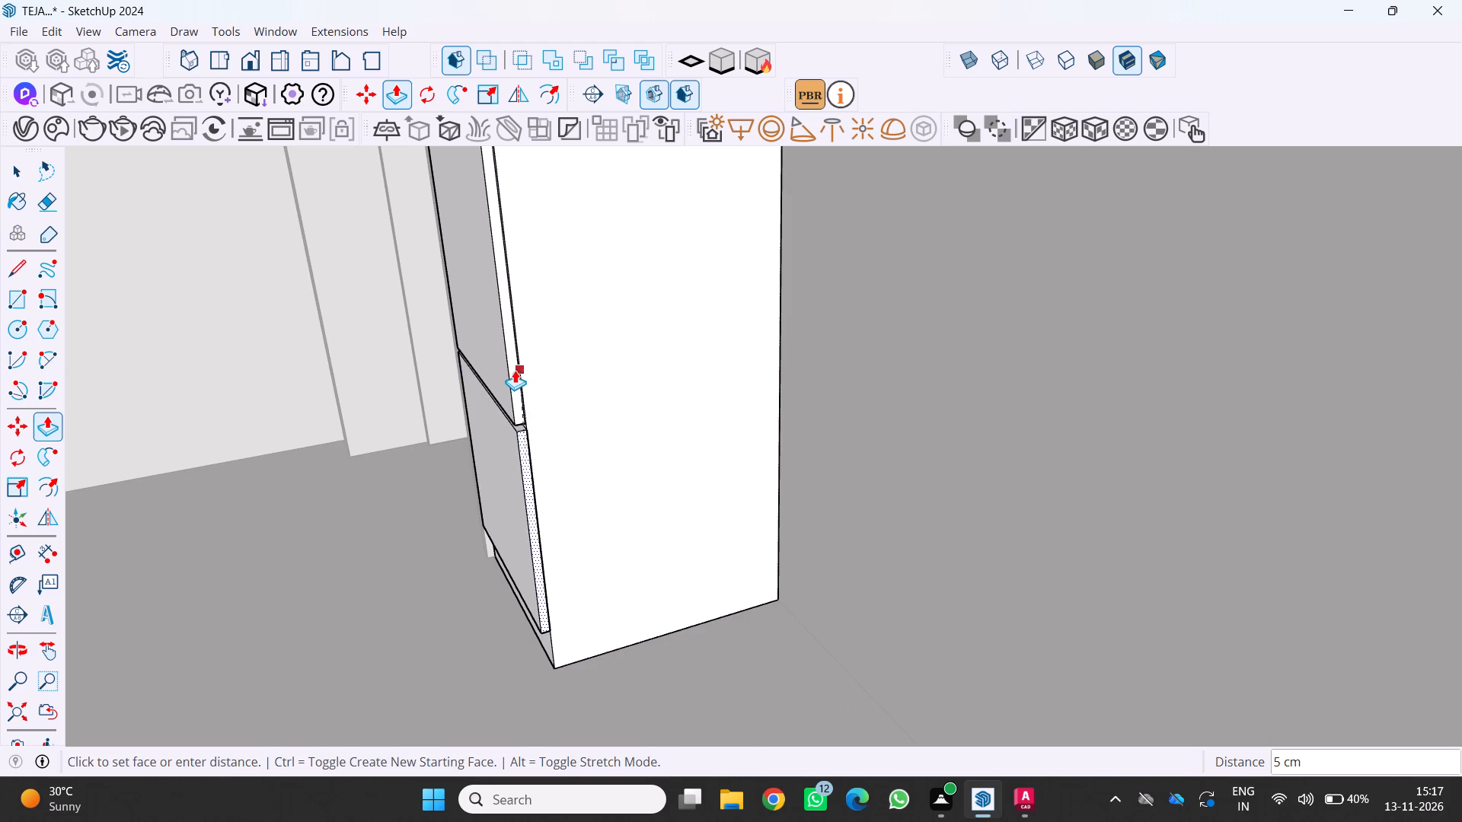
drag(515, 370, 514, 368)
Erase the two leftover short edges beside the joint between the single-column cabinet's upper and middle door panels.
scroll(534, 413, down, 5)
middle_drag(547, 416, 682, 381)
scroll(672, 389, down, 6)
scroll(633, 460, up, 1)
middle_drag(634, 462, 605, 640)
middle_drag(605, 645, 605, 668)
scroll(605, 645, down, 8)
middle_drag(647, 650, 727, 586)
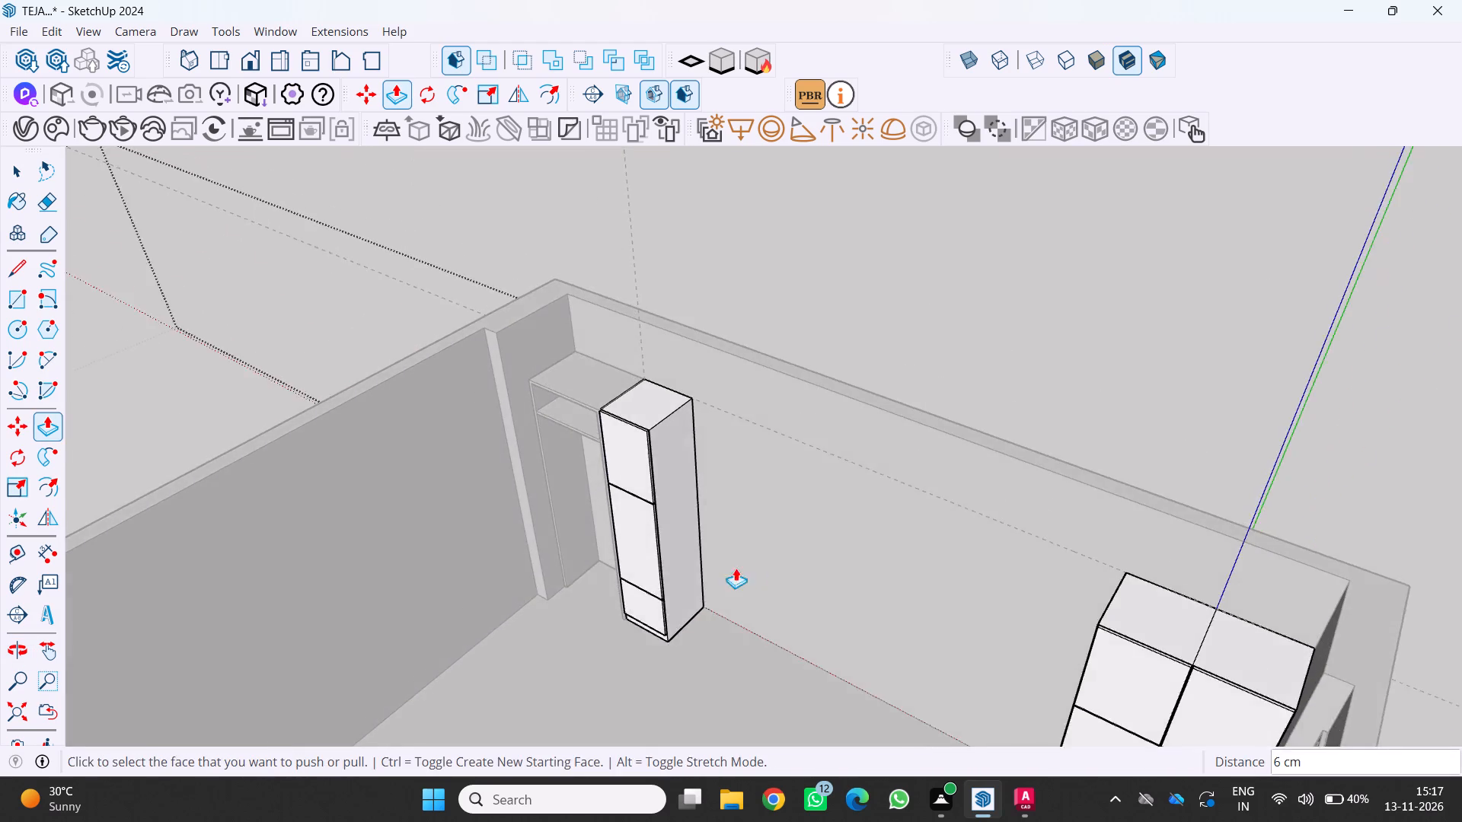
scroll(702, 577, up, 7)
middle_drag(671, 572, 771, 534)
middle_click(771, 534)
scroll(774, 537, down, 5)
scroll(753, 568, up, 1)
middle_drag(745, 572, 710, 588)
scroll(662, 435, up, 7)
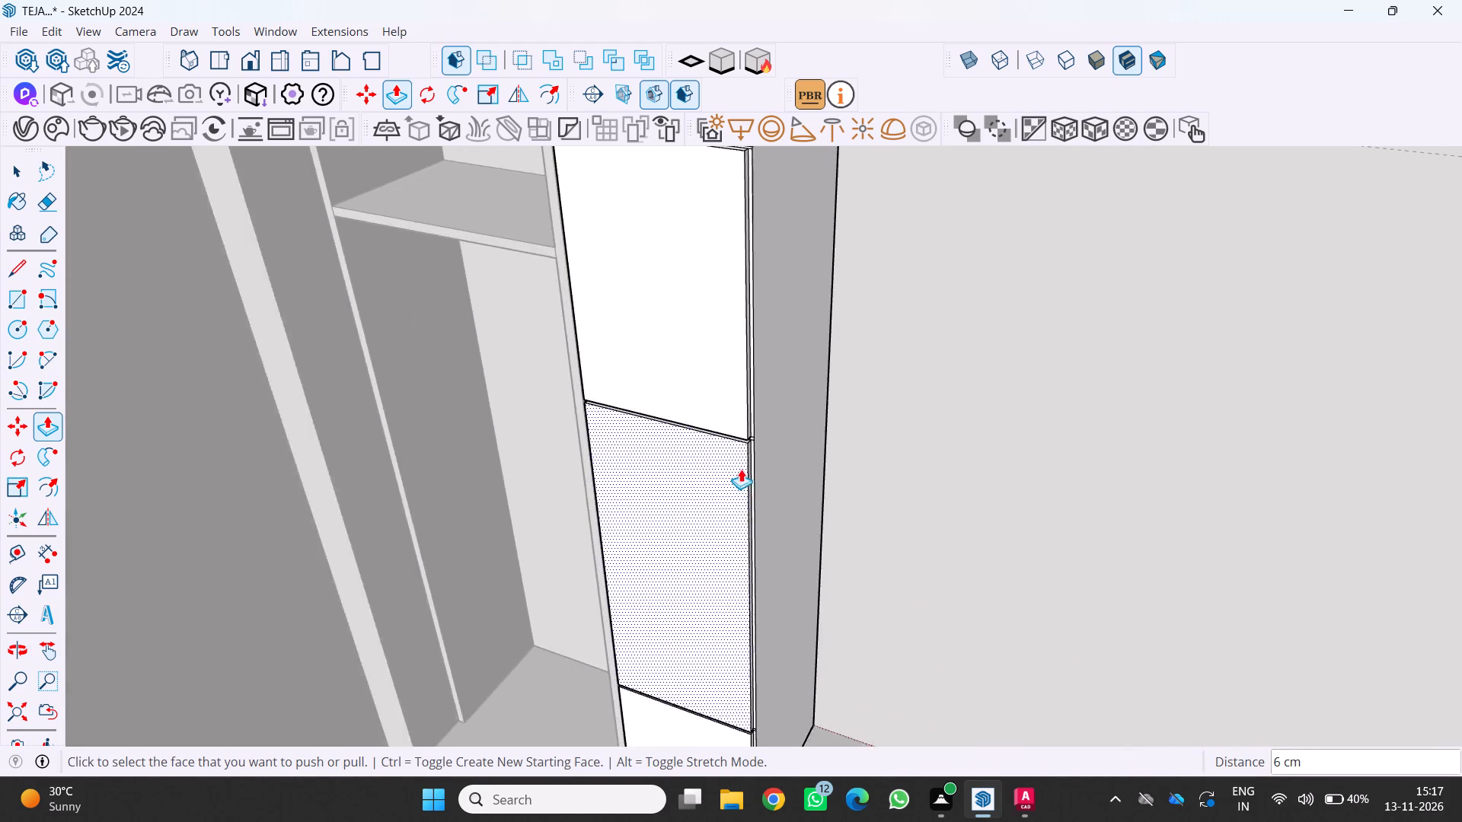
scroll(741, 469, up, 20)
middle_drag(753, 418, 777, 352)
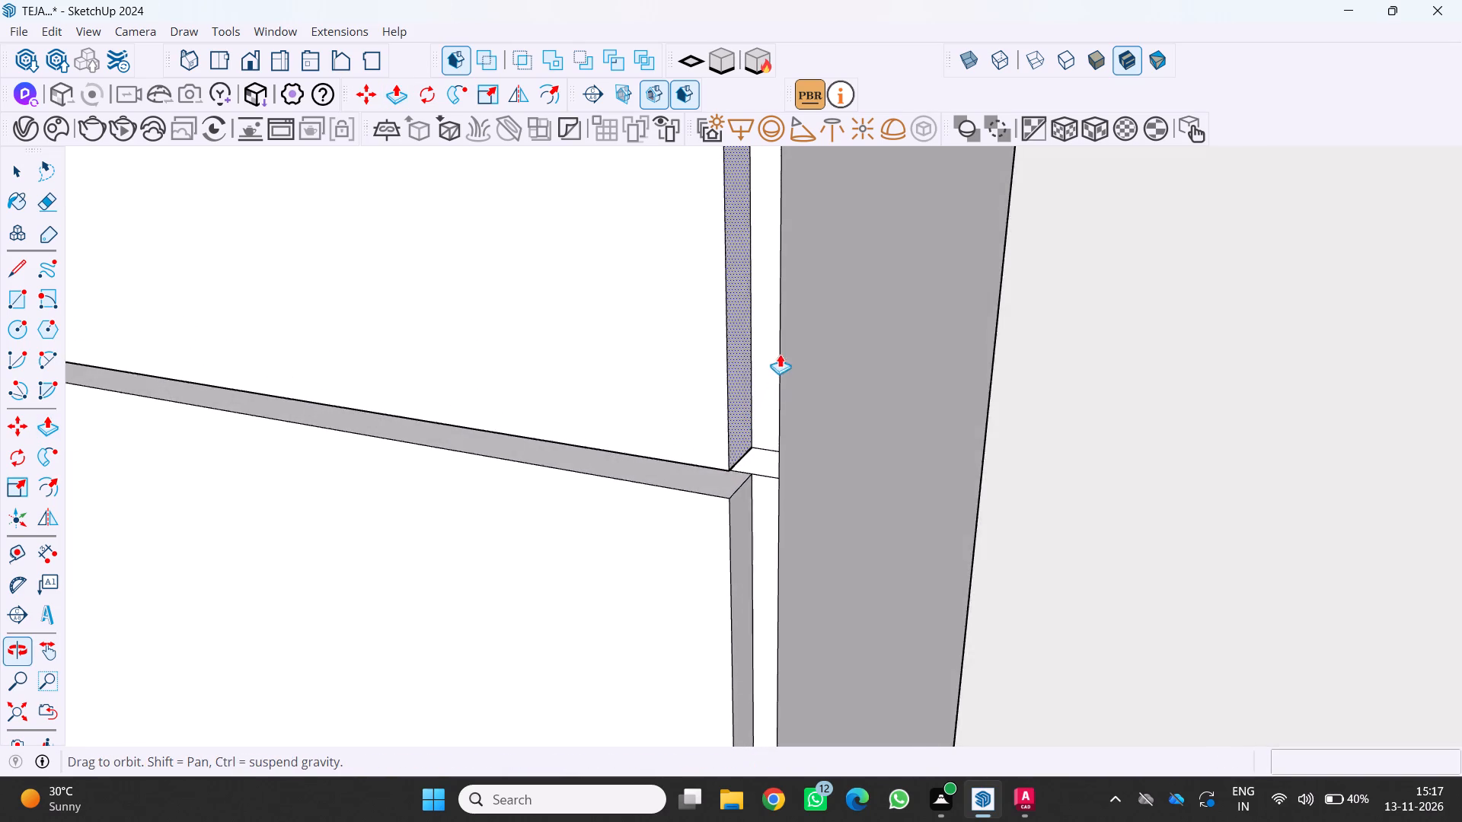
scroll(757, 422, up, 3)
middle_drag(755, 440, 825, 330)
scroll(755, 442, up, 2)
middle_drag(755, 444, 800, 370)
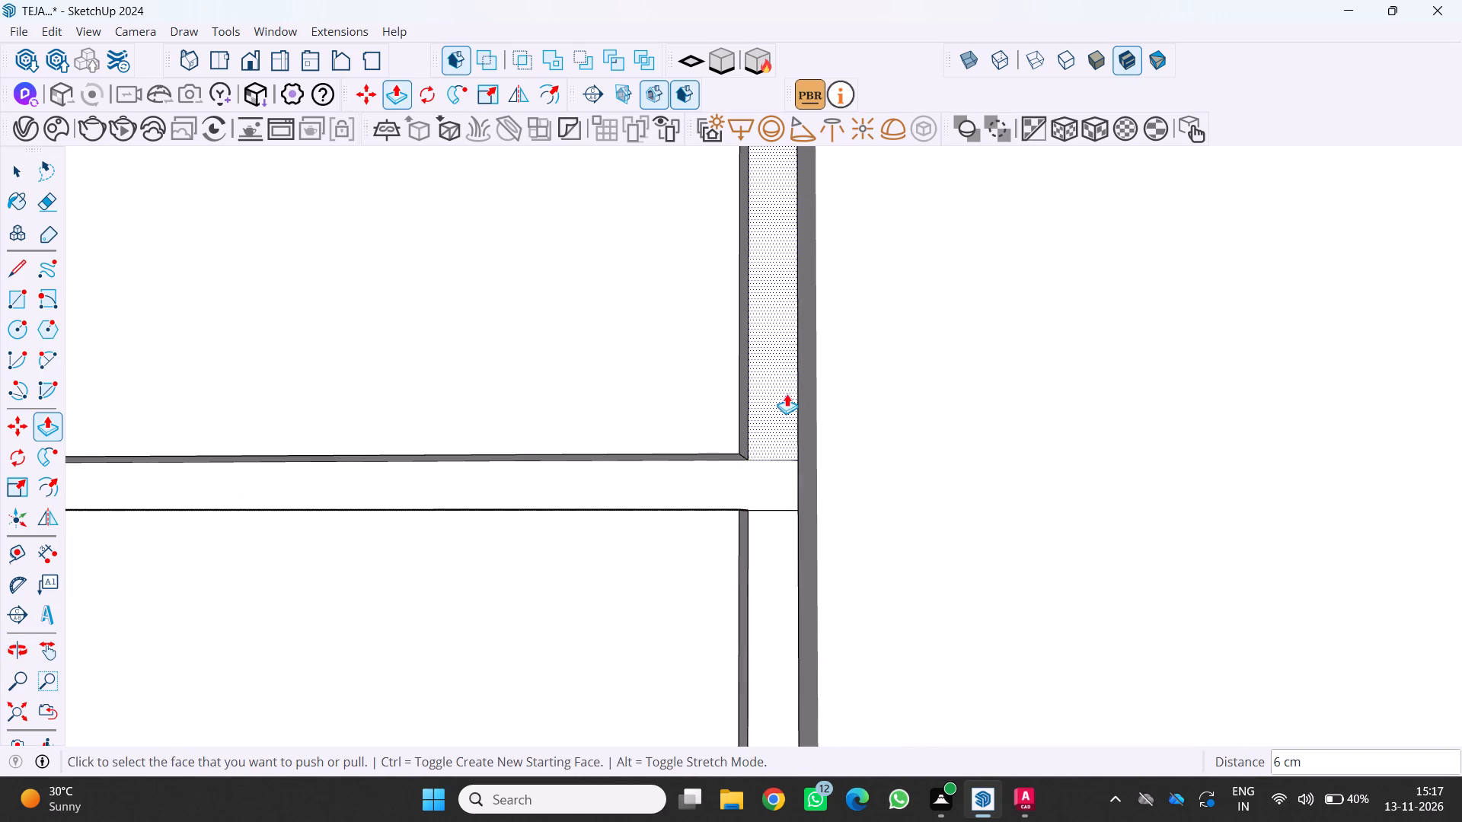
scroll(774, 430, down, 4)
middle_drag(774, 470, 722, 559)
key(e)
scroll(793, 511, up, 4)
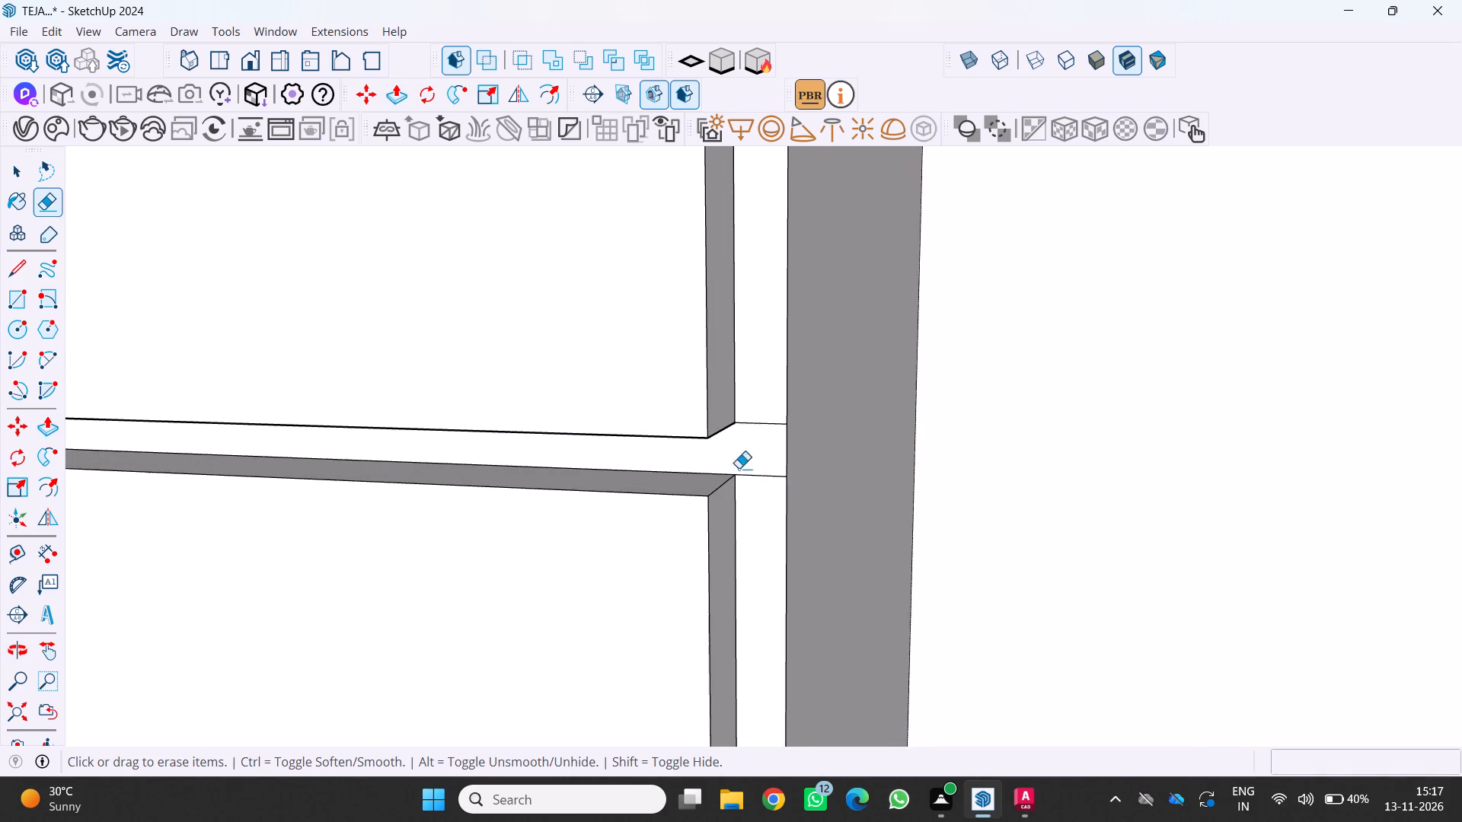
scroll(739, 461, up, 4)
click(765, 483)
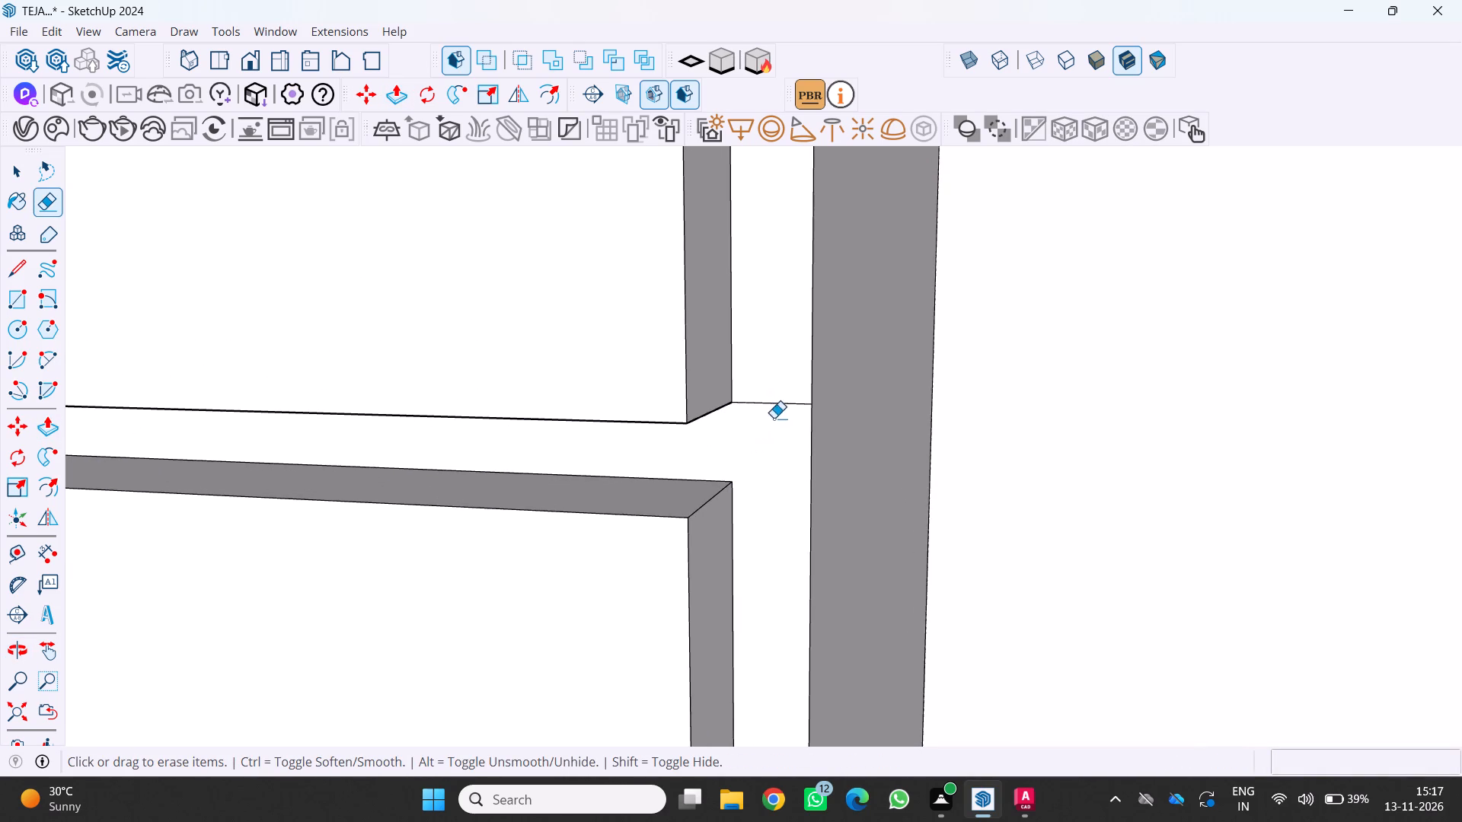
click(782, 403)
Erase the leftover short edge on the cabinet front beside the upper door panel's top corner.
scroll(784, 417, down, 20)
scroll(784, 417, down, 4)
middle_click(783, 435)
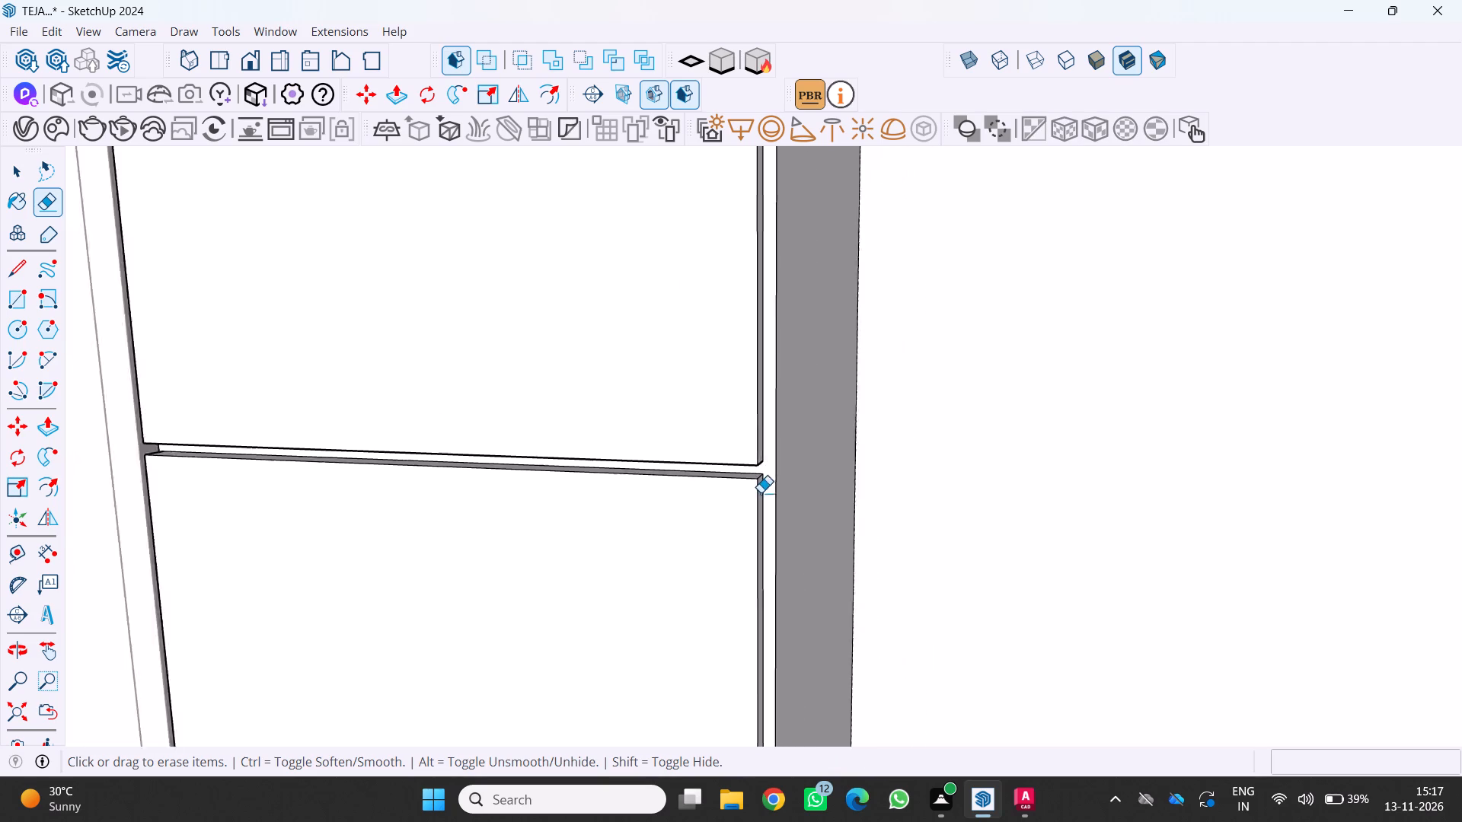
scroll(761, 492, down, 19)
middle_drag(766, 513, 758, 556)
middle_click(757, 558)
middle_click(755, 559)
scroll(804, 275, up, 4)
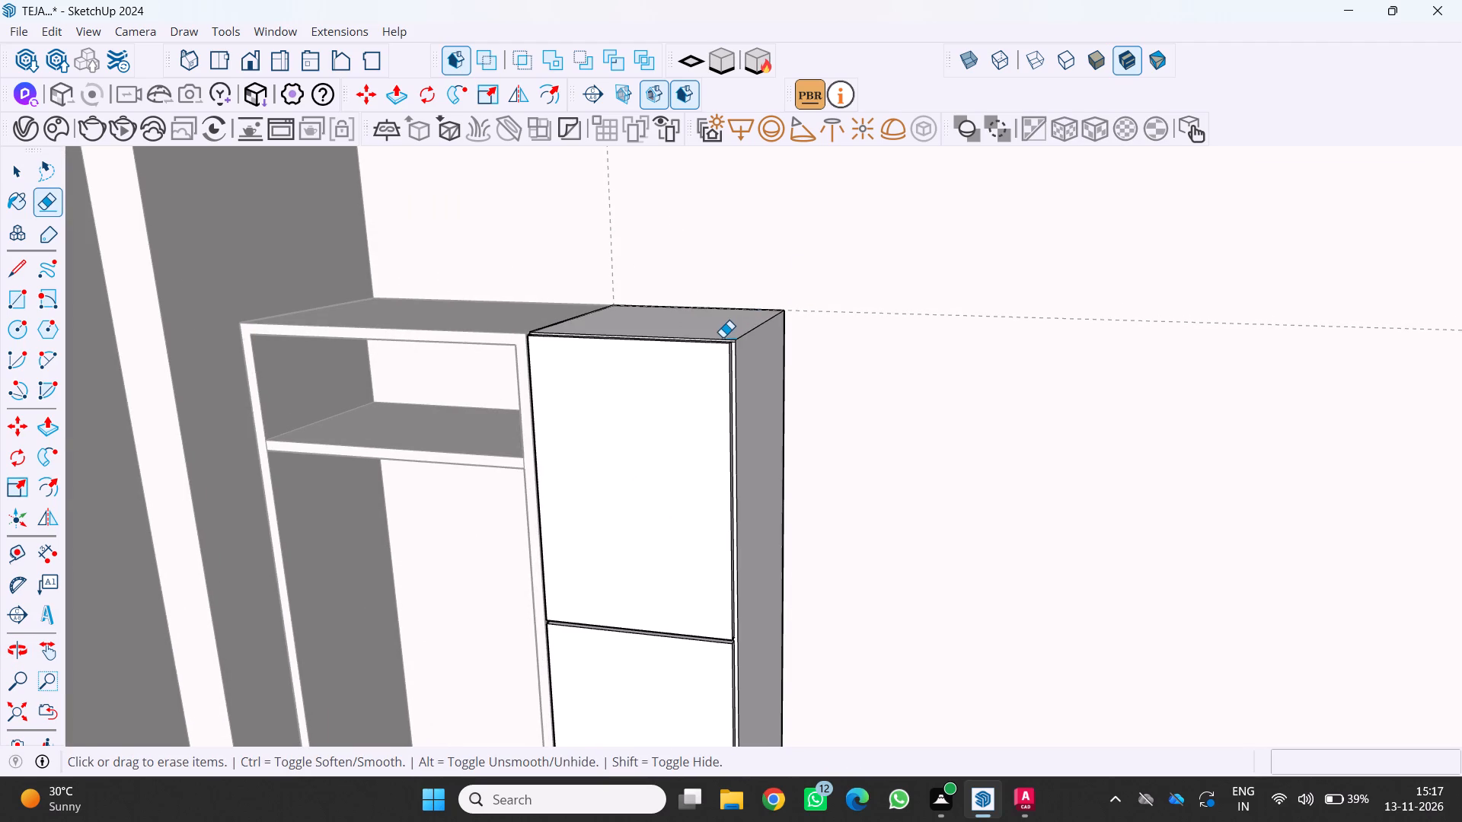
scroll(702, 339, up, 18)
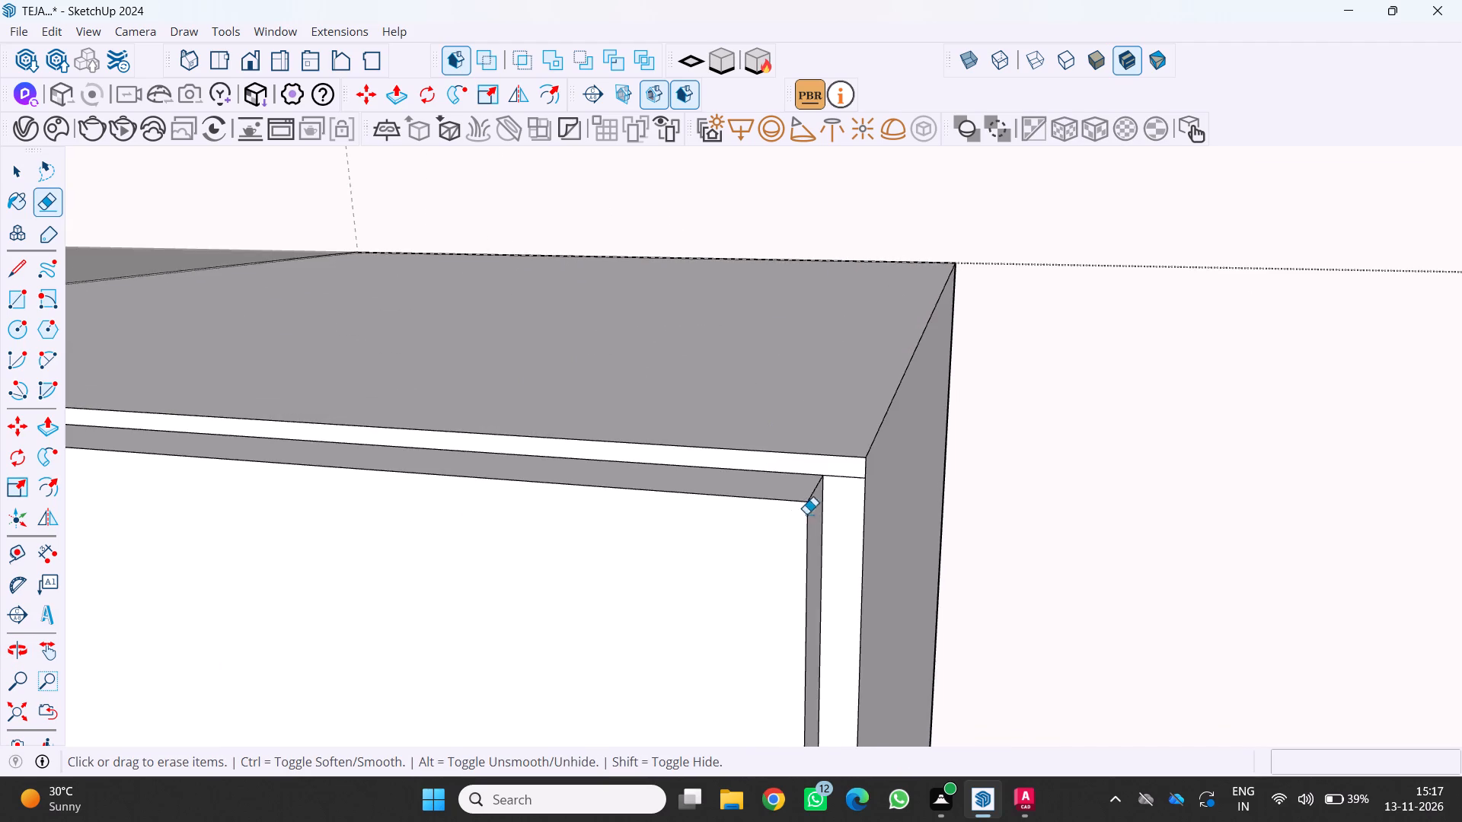
scroll(806, 514, up, 4)
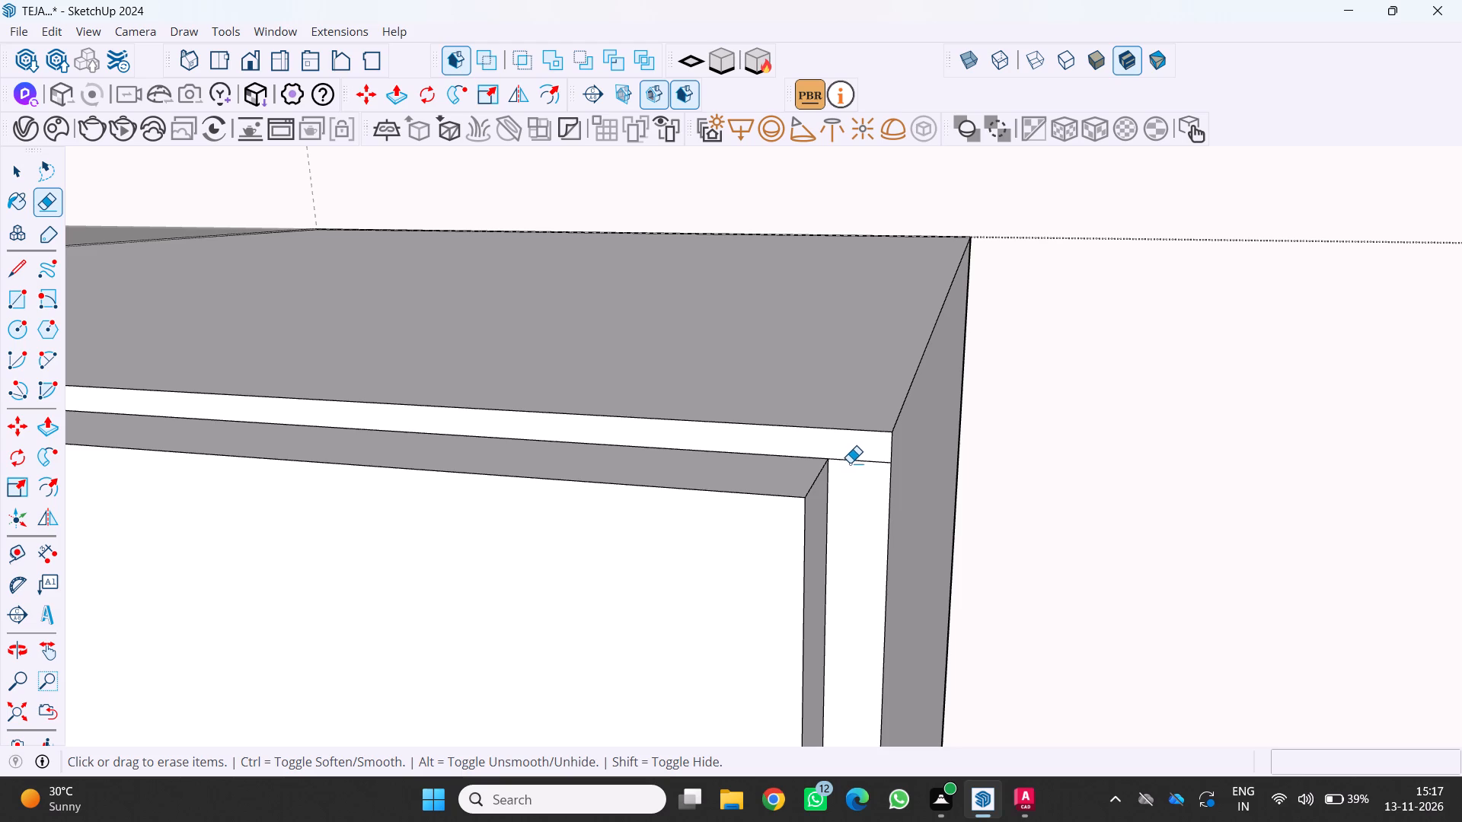
click(850, 462)
Erase the two leftover short edges beside the joint between the middle and bottom door panels.
scroll(846, 464, down, 20)
scroll(846, 464, down, 19)
middle_click(831, 456)
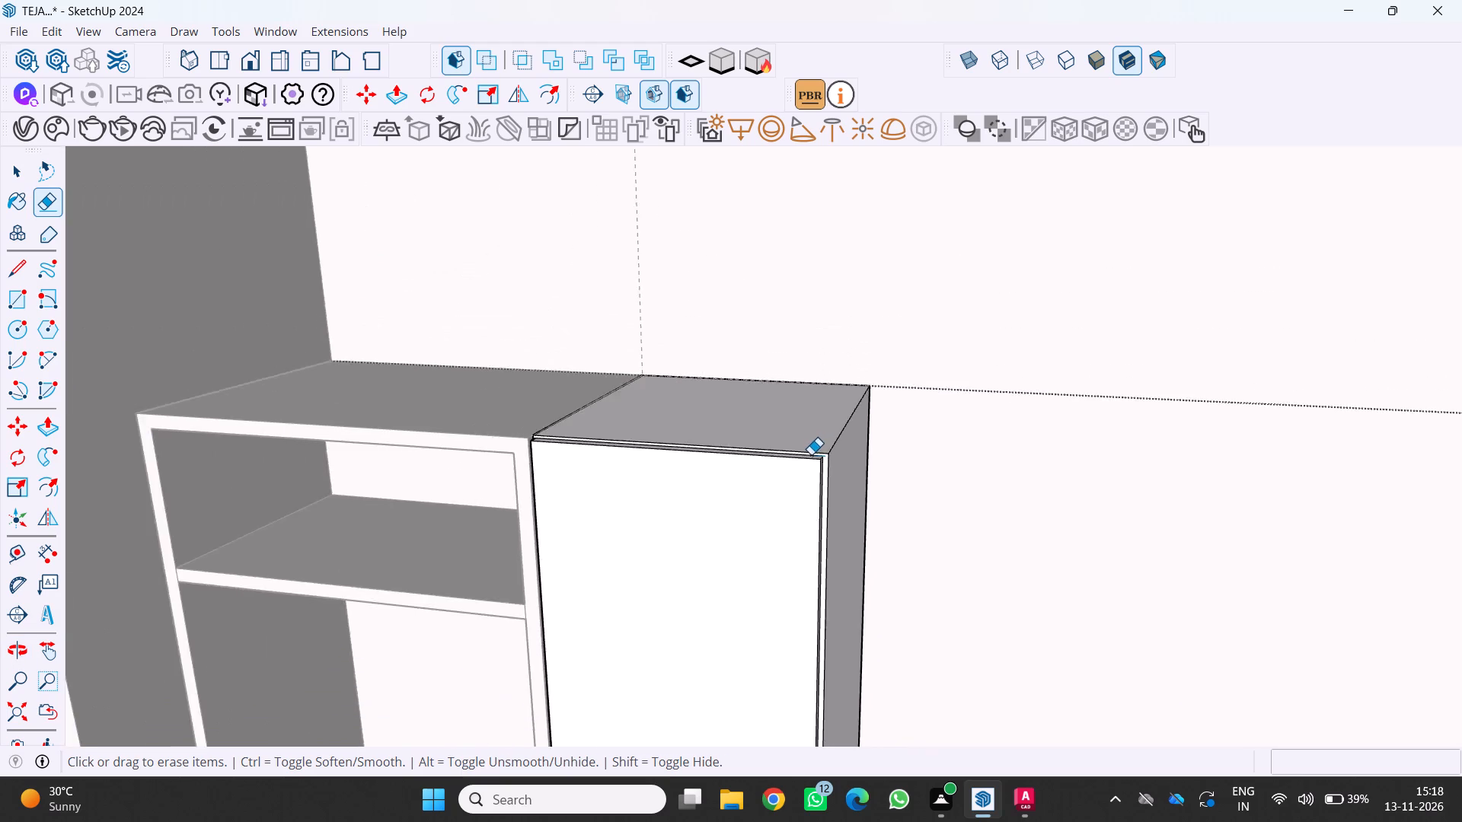
scroll(811, 454, down, 17)
scroll(815, 525, up, 2)
middle_drag(795, 583, 803, 408)
scroll(796, 397, down, 8)
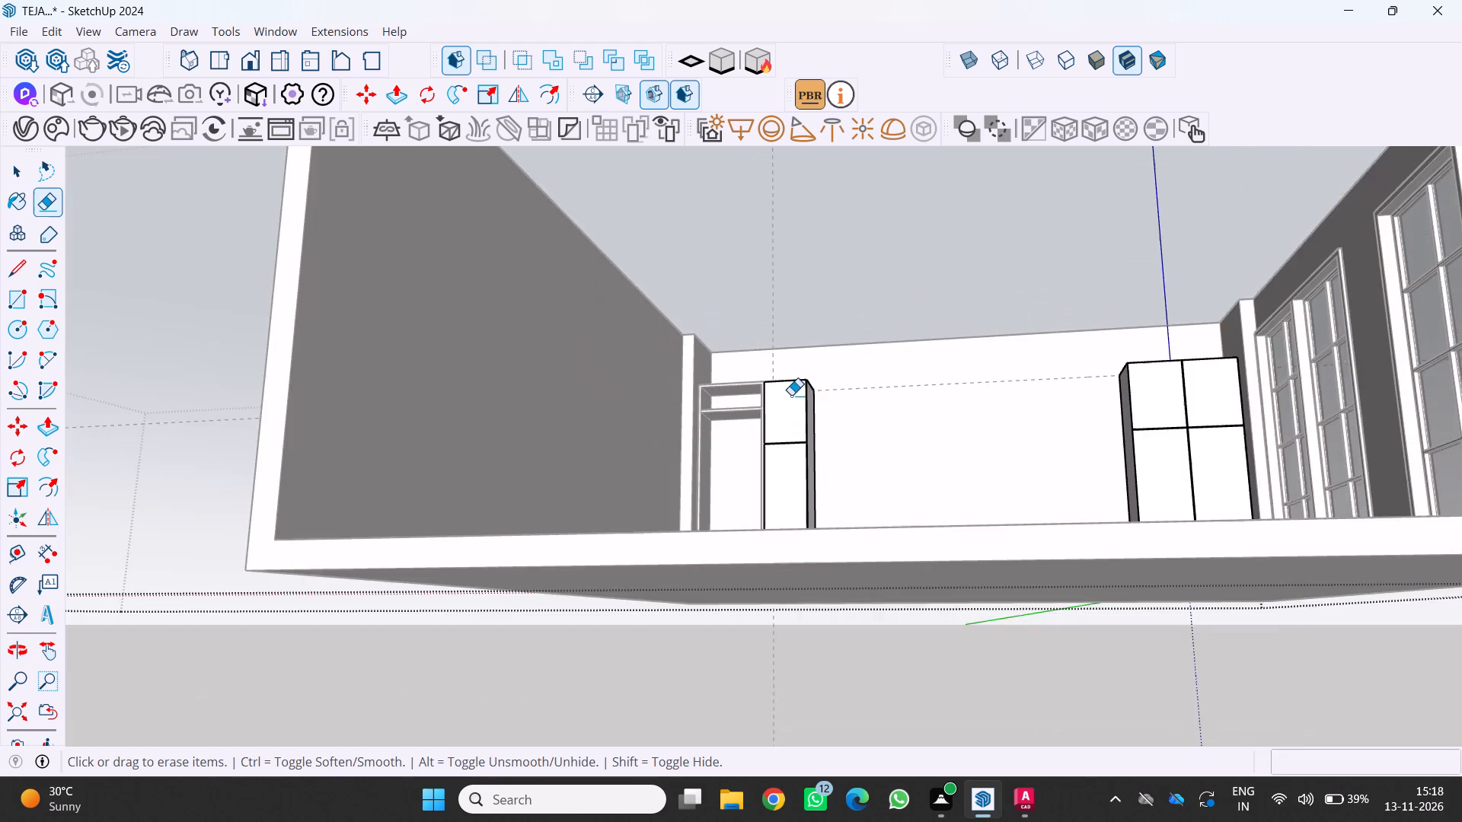
scroll(798, 491, up, 13)
scroll(899, 680, up, 2)
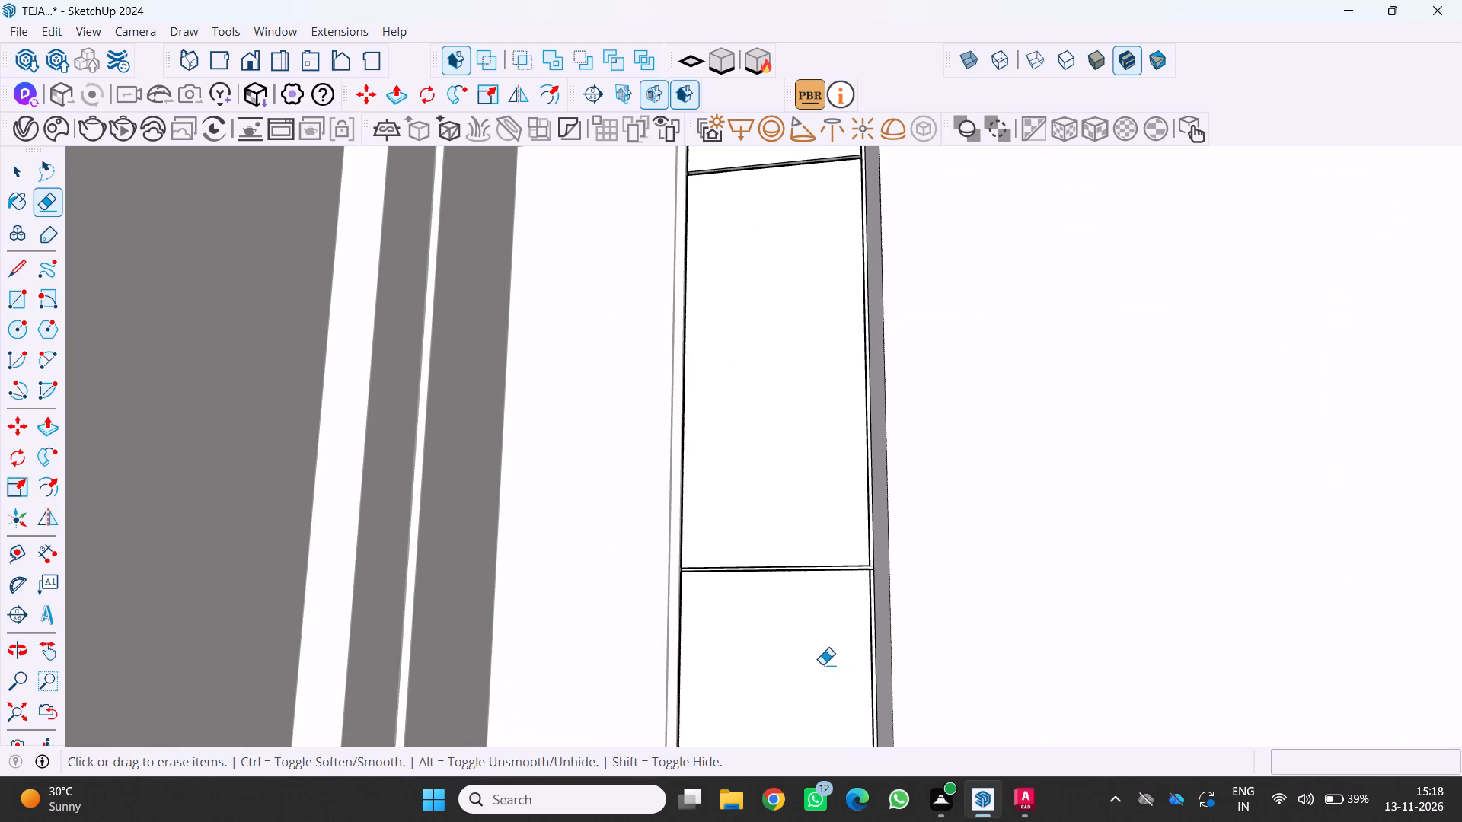
shift+scroll(822, 664, up, 1)
shift+middle_drag(822, 664, 873, 414)
shift+scroll(864, 505, down, 20)
shift+scroll(864, 505, down, 2)
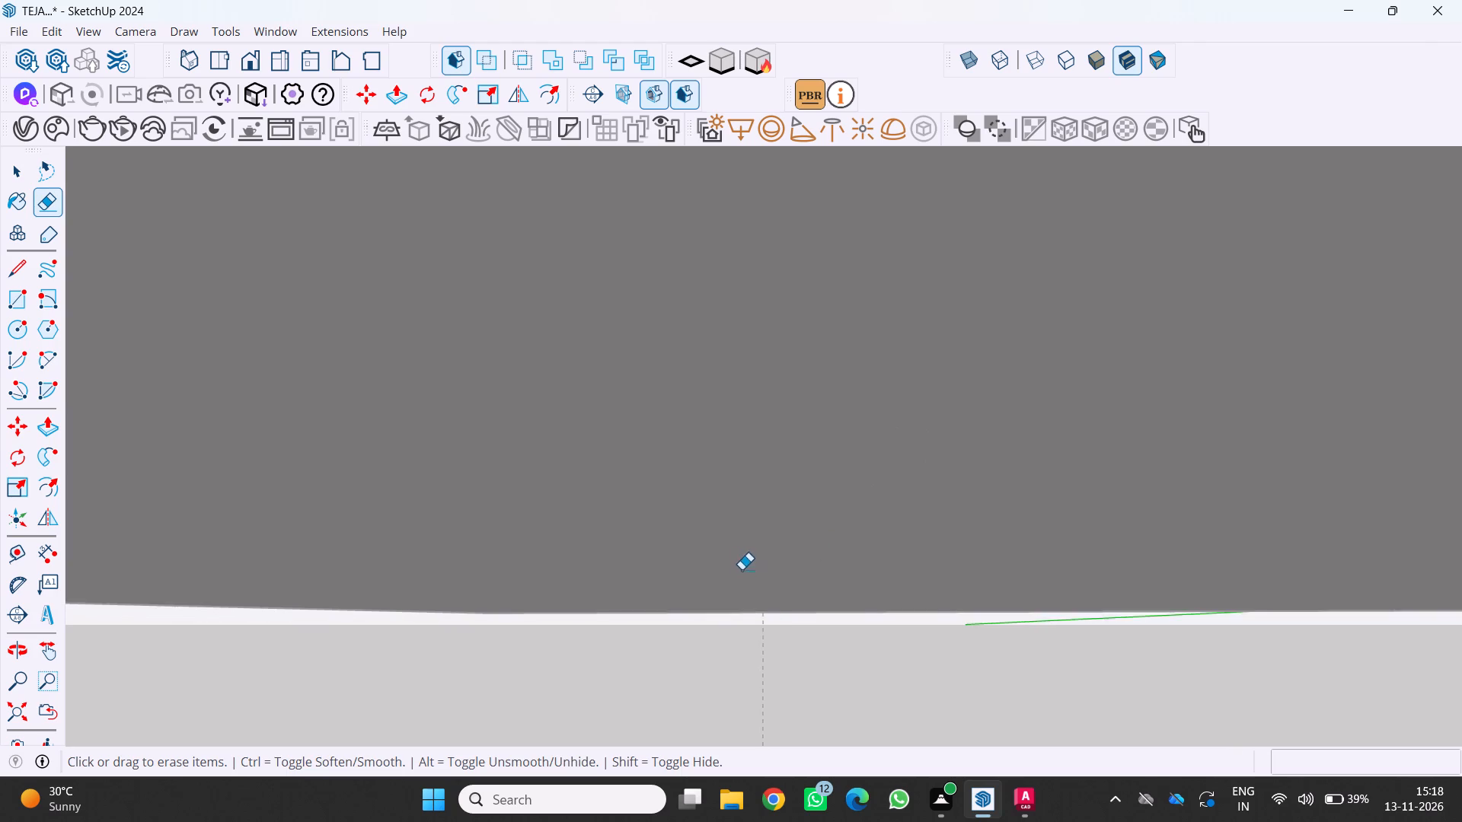
shift+scroll(742, 569, down, 20)
shift+scroll(742, 569, down, 6)
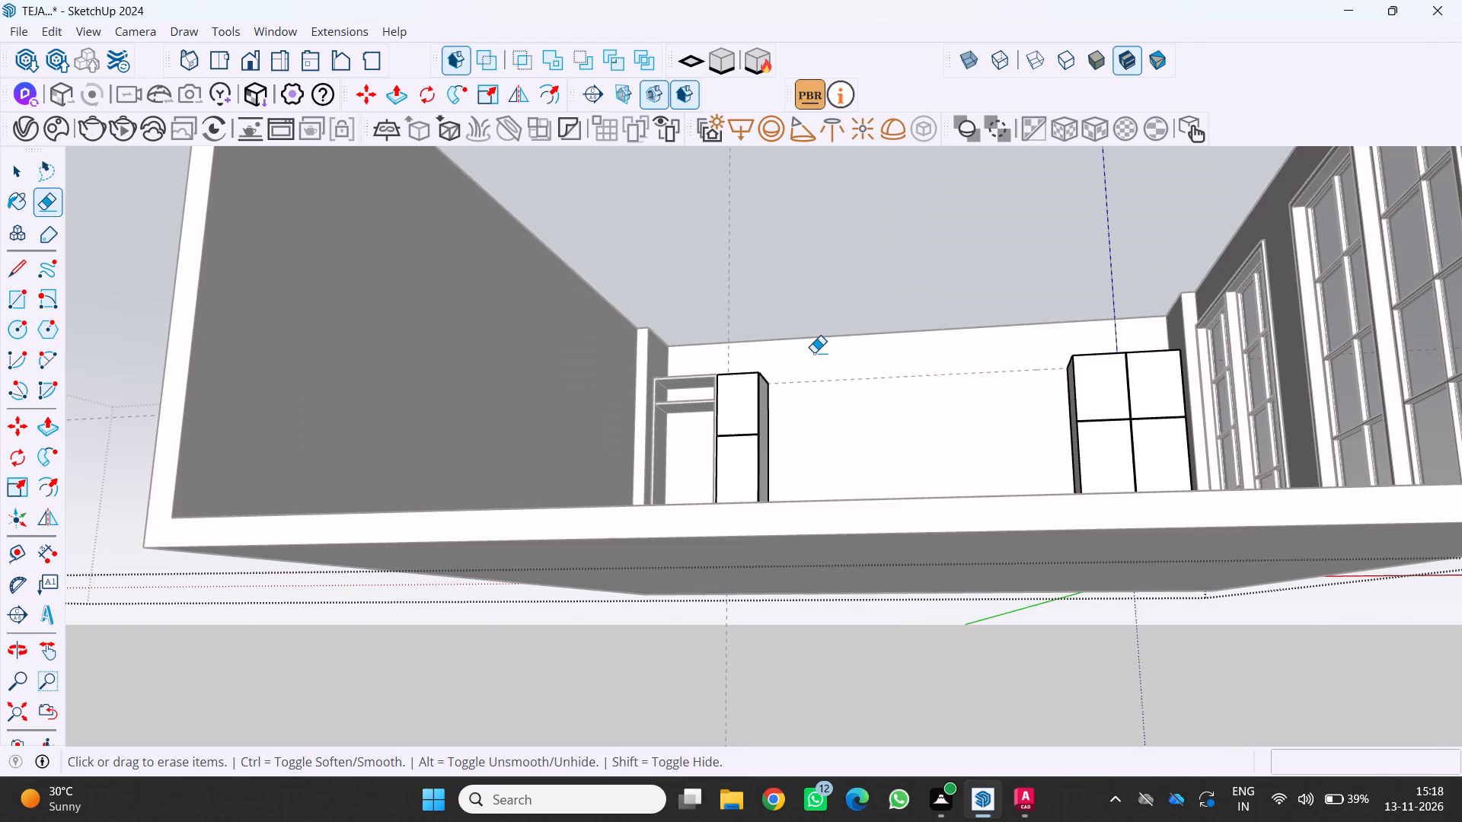
scroll(832, 401, down, 1)
middle_drag(819, 443, 762, 577)
scroll(768, 486, up, 17)
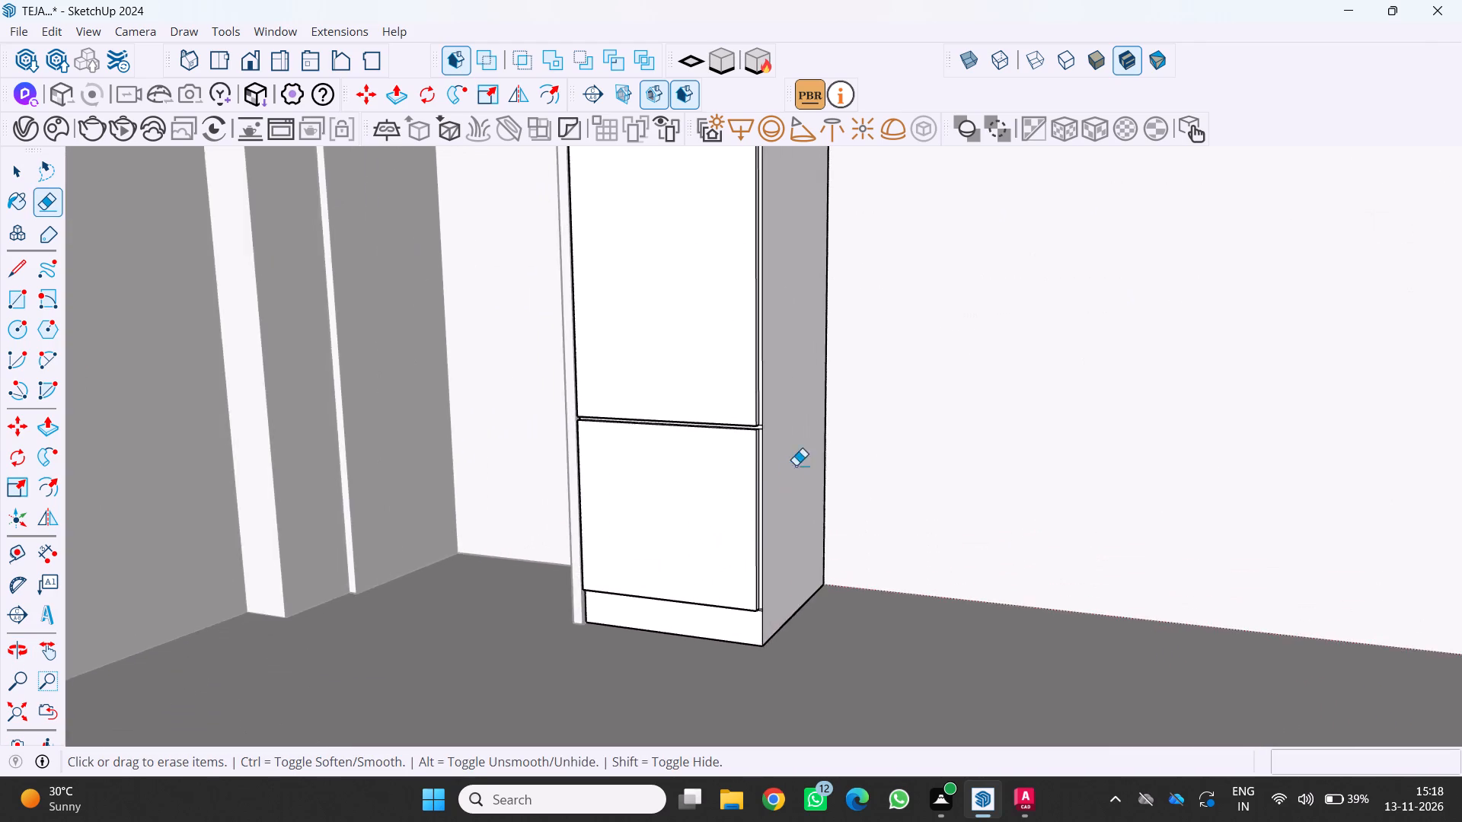
scroll(780, 474, up, 14)
scroll(767, 464, up, 10)
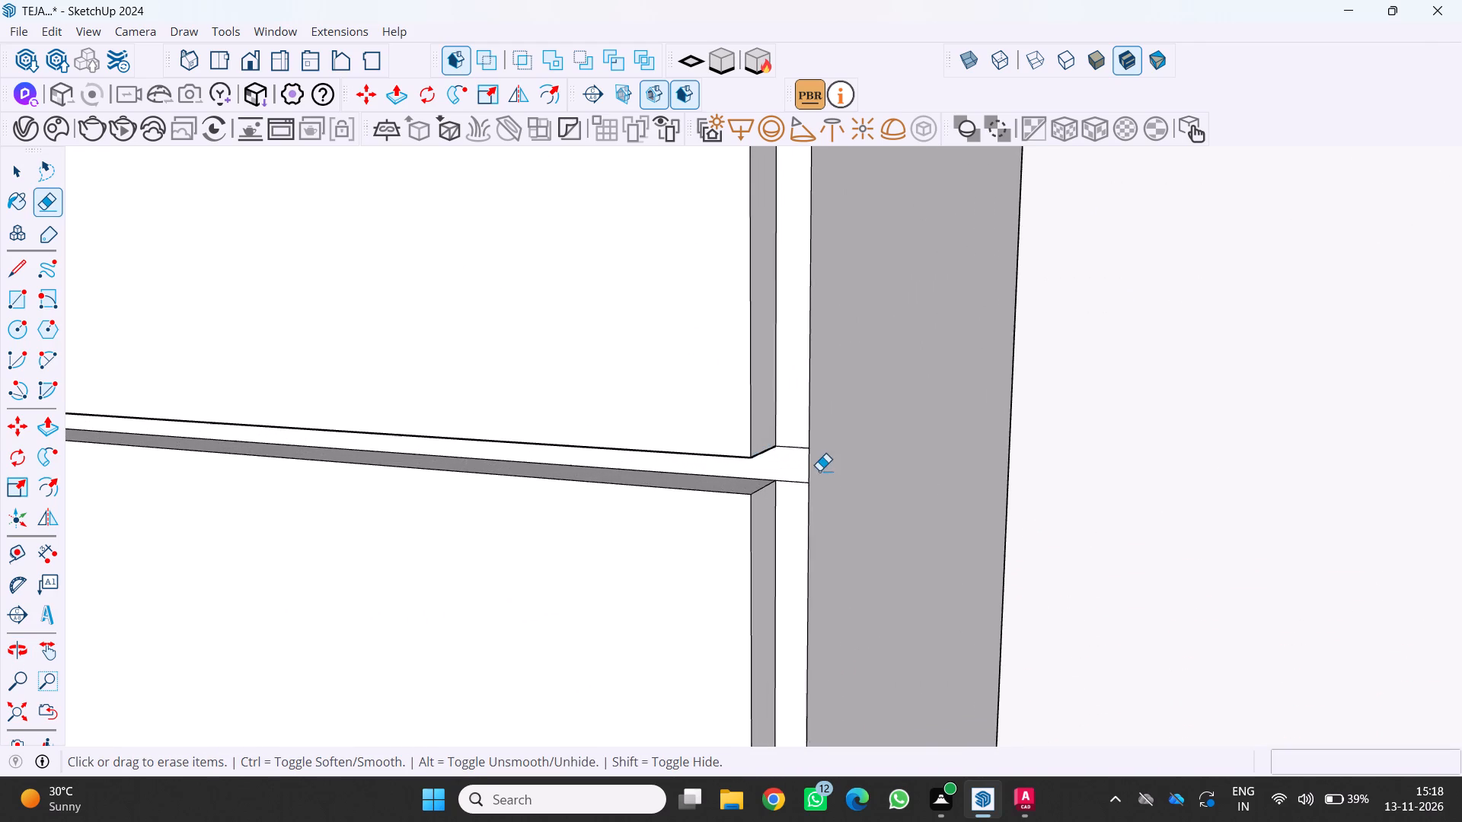
click(790, 441)
click(792, 486)
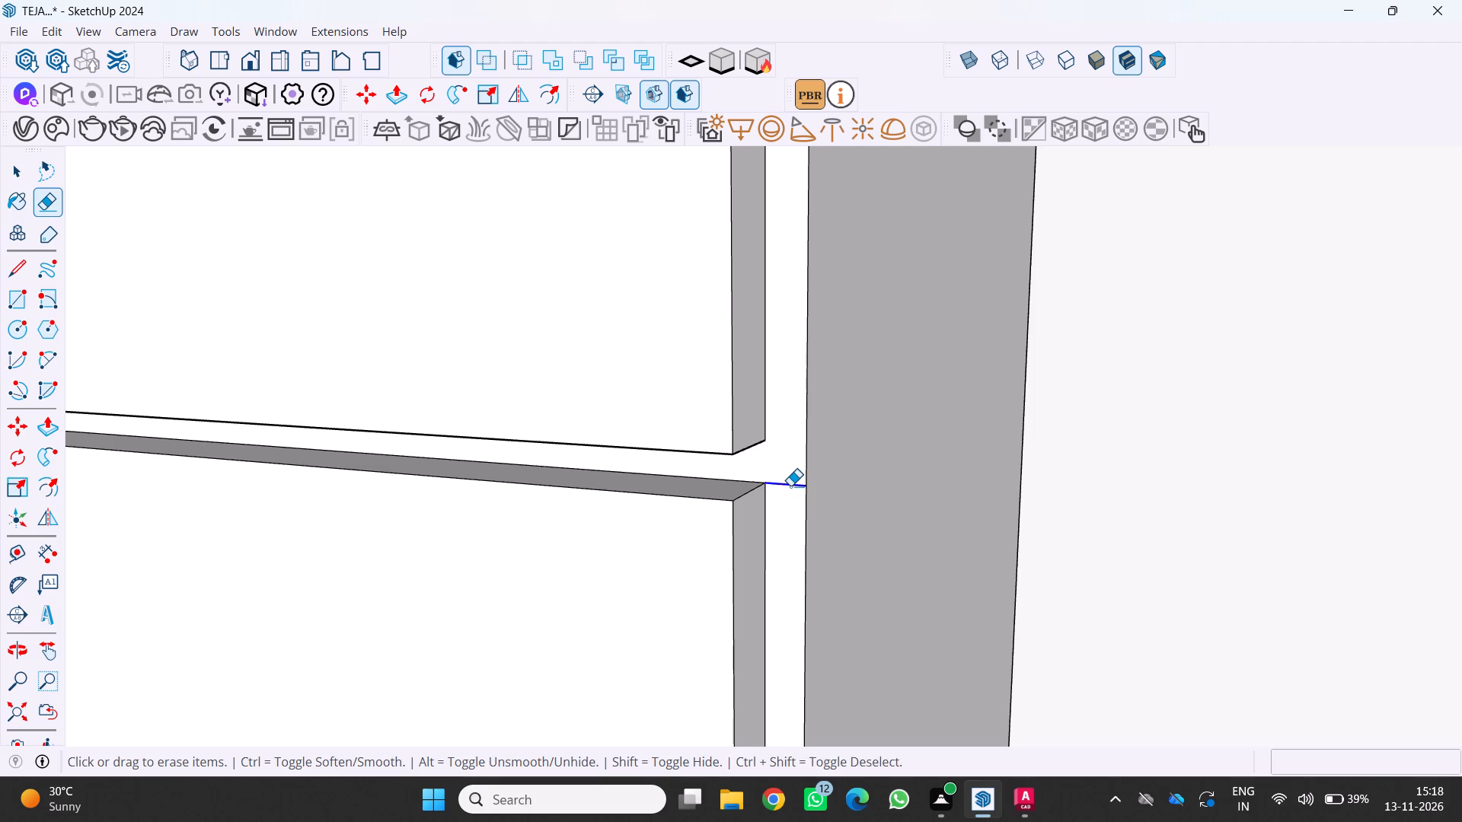
Place a guide on the floor parallel to the back wall's base edge, offset 60 cm from it.
scroll(790, 487, down, 20)
scroll(790, 487, down, 16)
scroll(780, 498, up, 3)
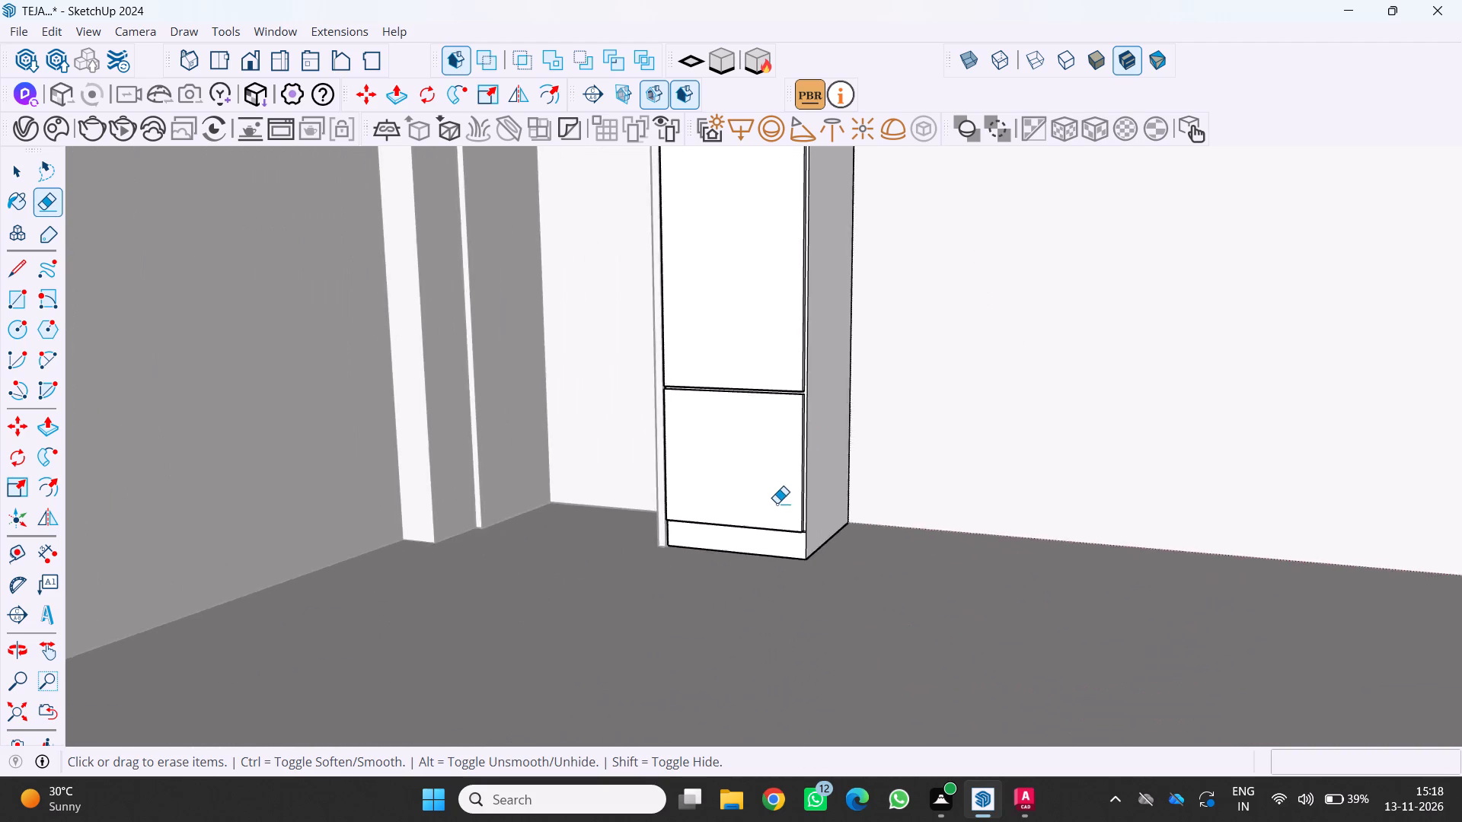
middle_drag(777, 503, 634, 615)
scroll(636, 614, down, 16)
middle_drag(646, 614, 915, 484)
middle_click(918, 483)
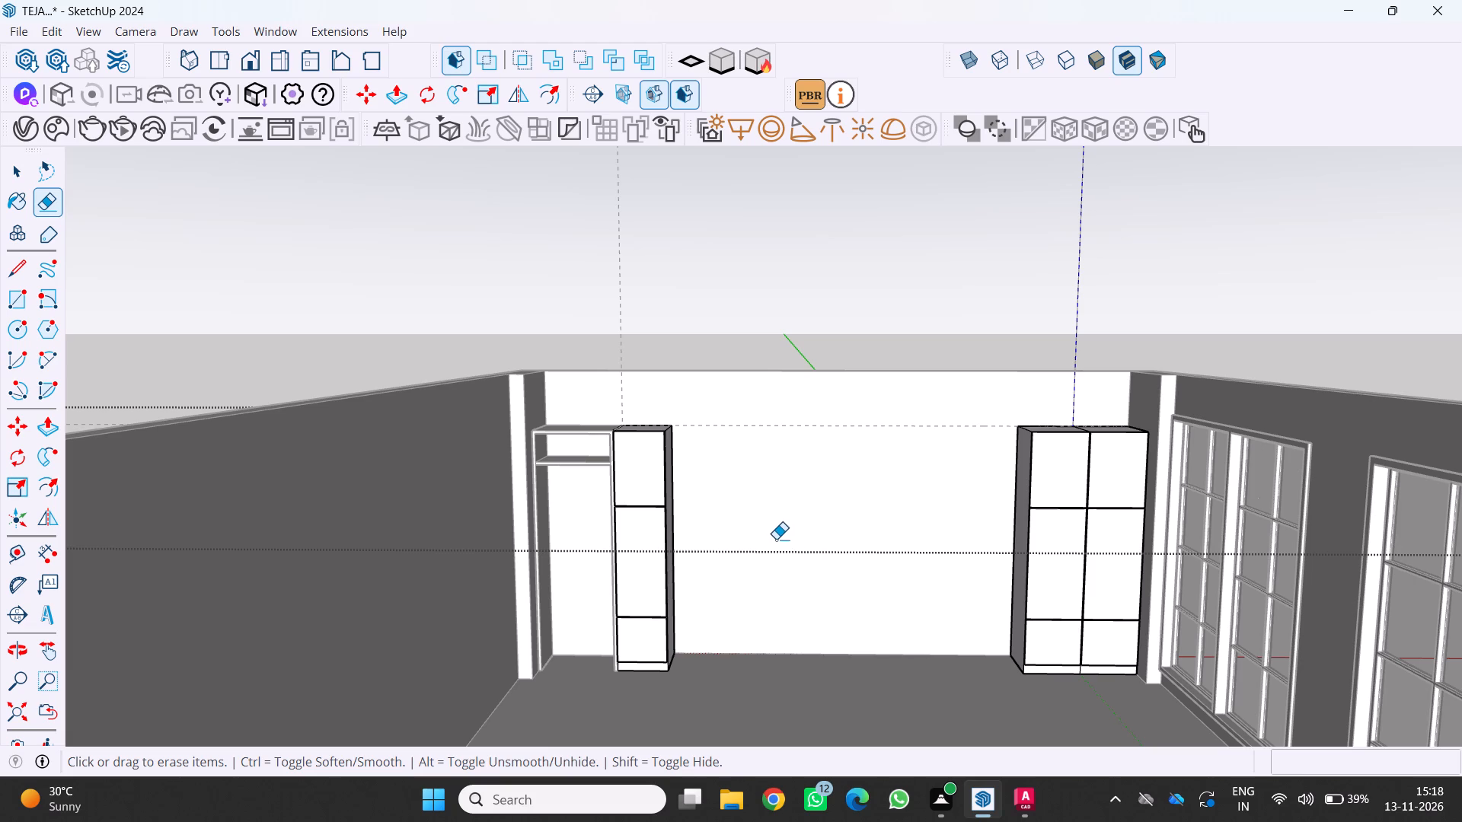
middle_drag(777, 565, 714, 560)
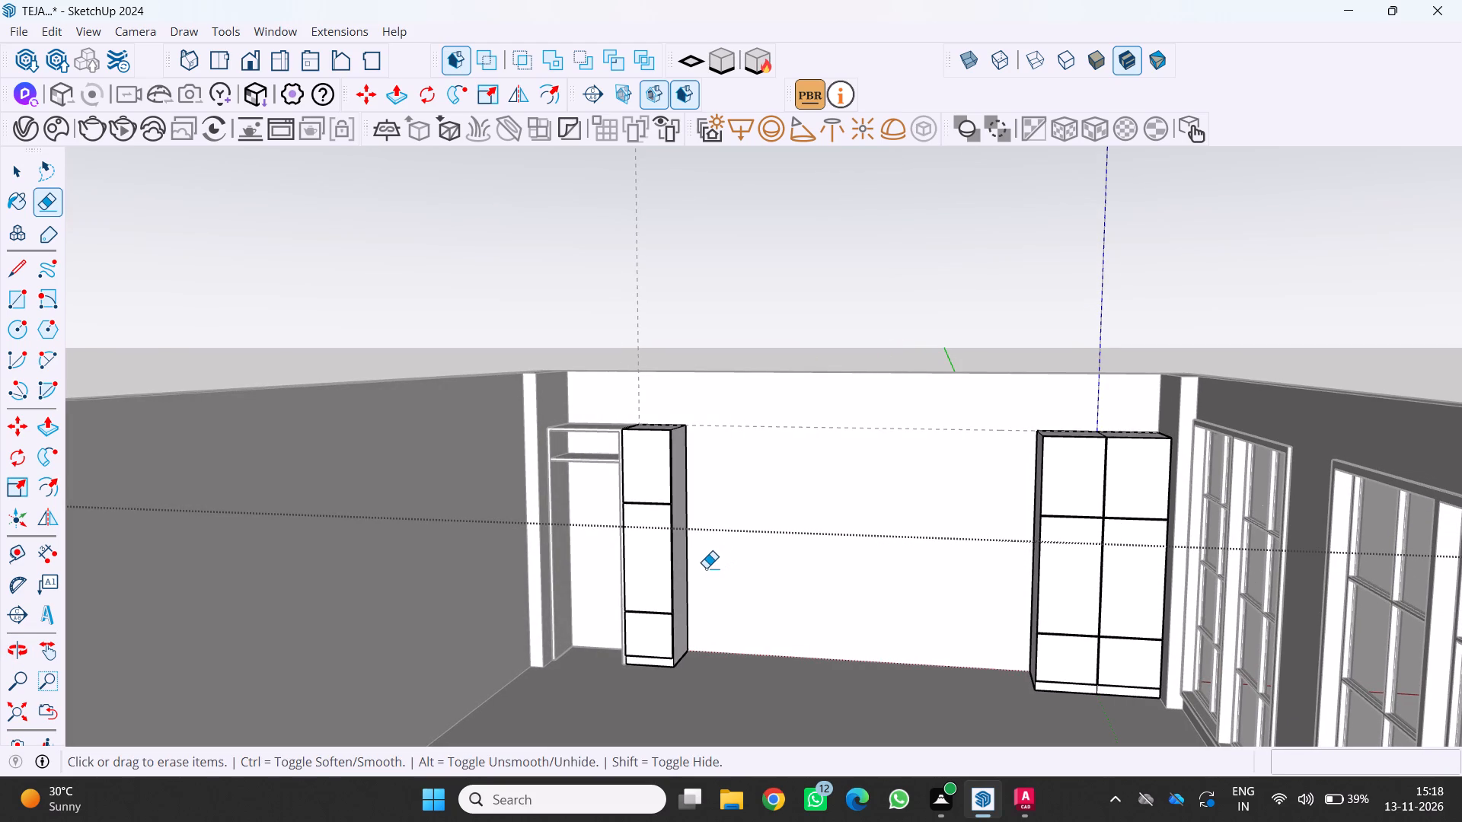
middle_drag(696, 565, 634, 592)
middle_click(634, 592)
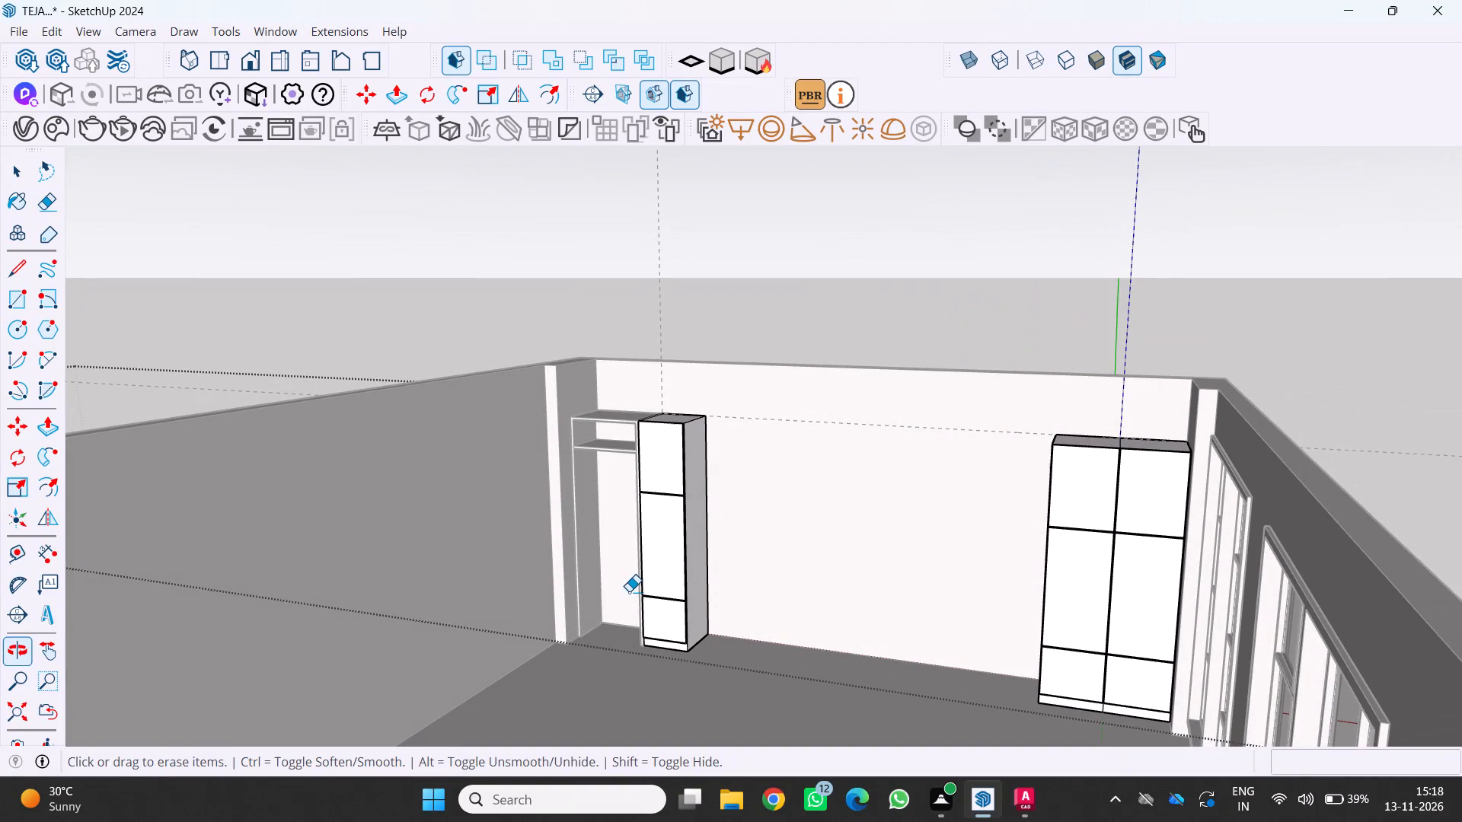
scroll(789, 574, up, 3)
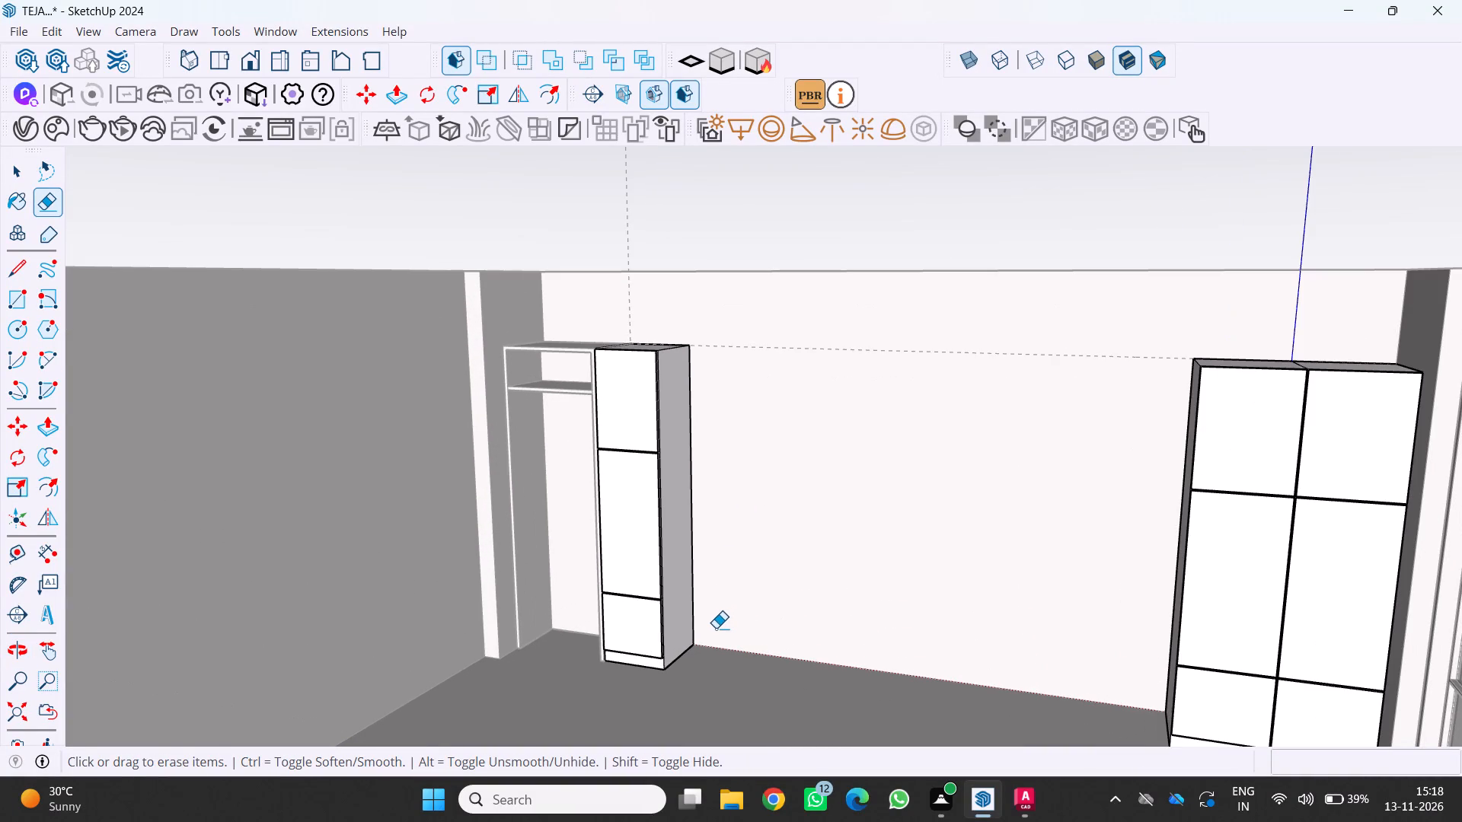
key(t)
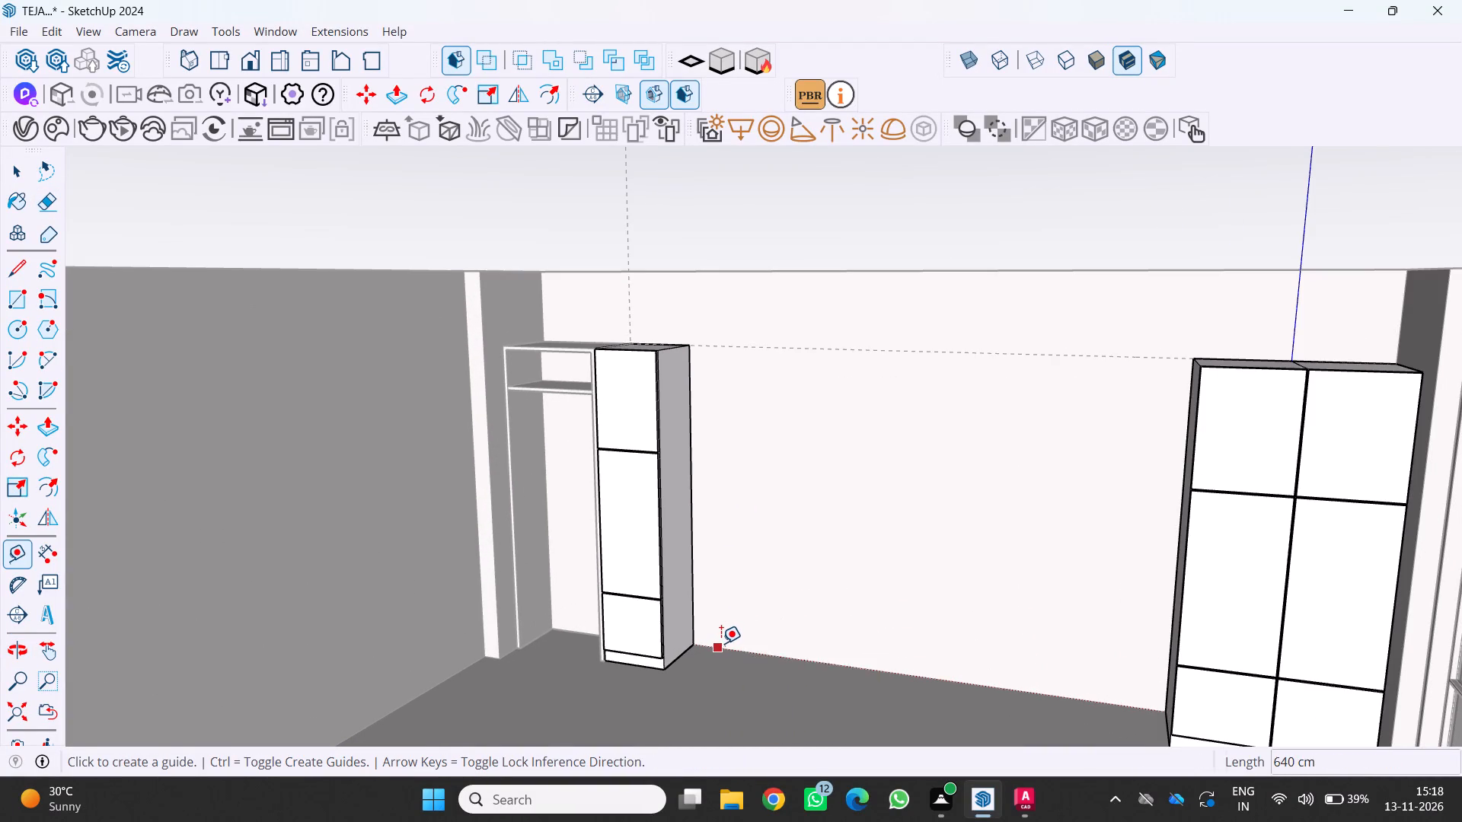
click(765, 658)
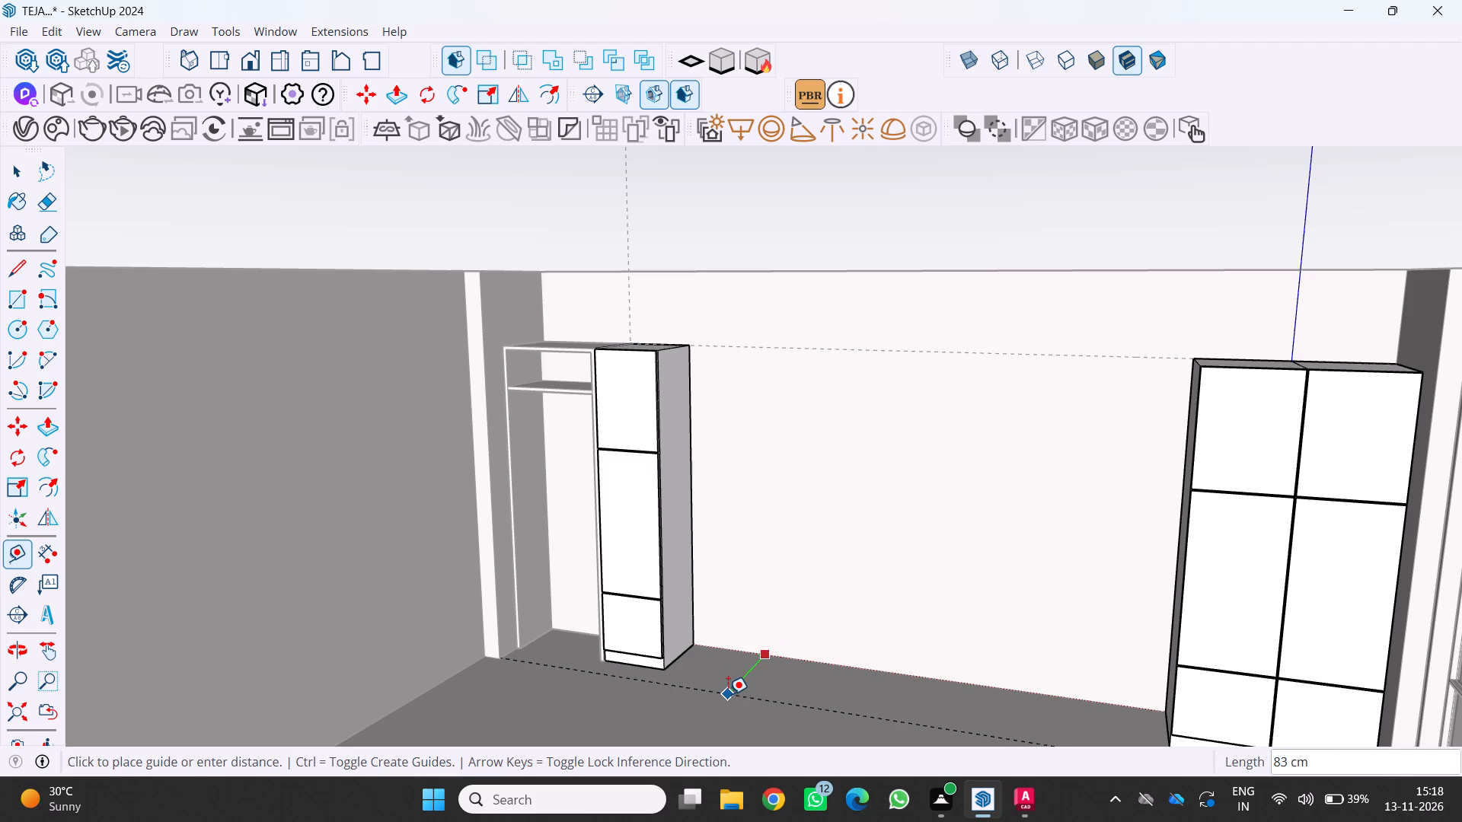
text(60)
key(Return)
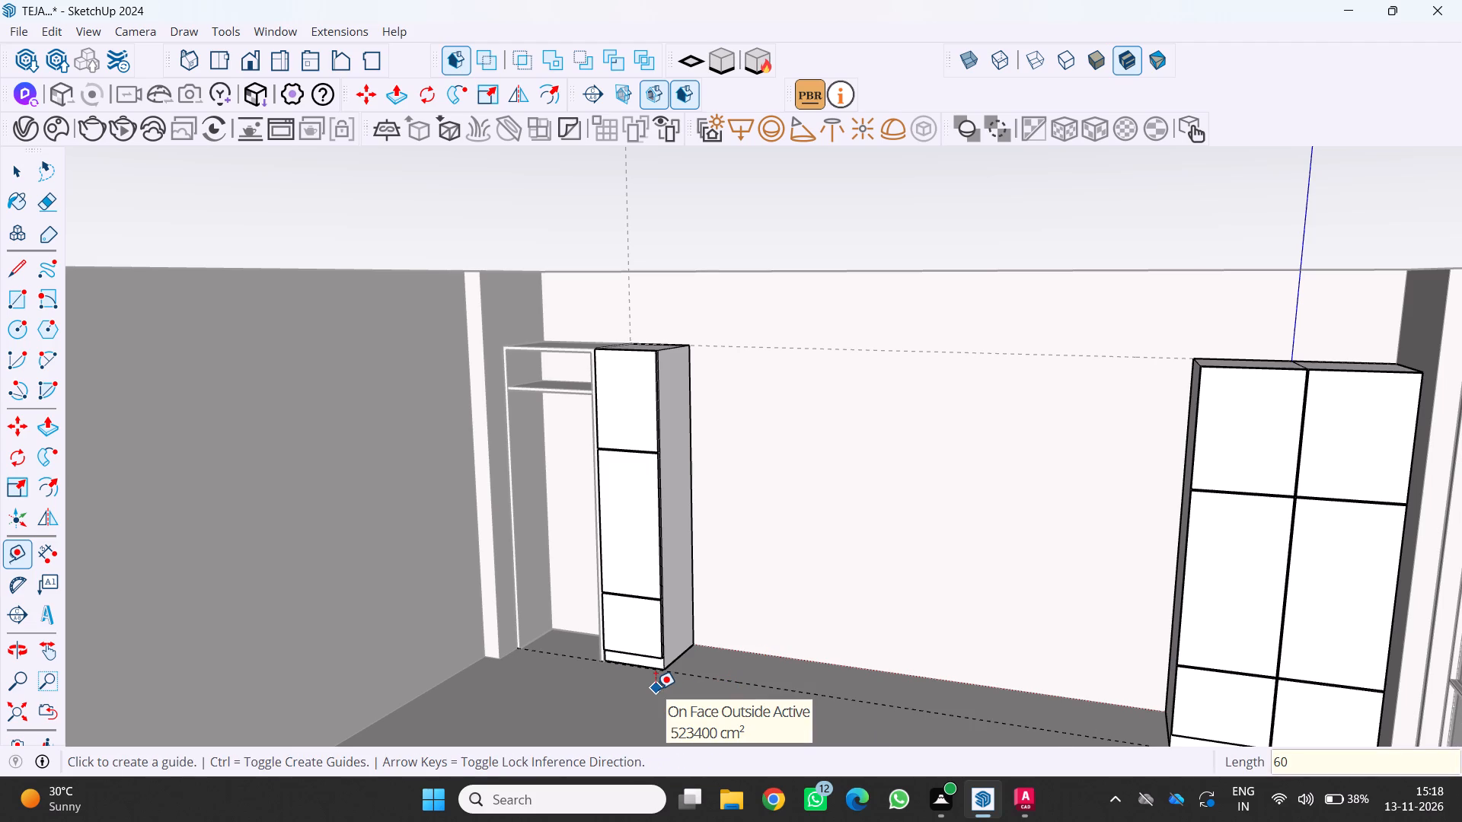
Place a guide along the base edge of the single-column cabinet's exposed side, at 0 cm offset.
scroll(662, 695, down, 3)
middle_drag(688, 703, 730, 702)
middle_drag(733, 702, 739, 703)
scroll(851, 724, up, 3)
middle_drag(915, 733, 1004, 750)
middle_click(1004, 750)
key(t)
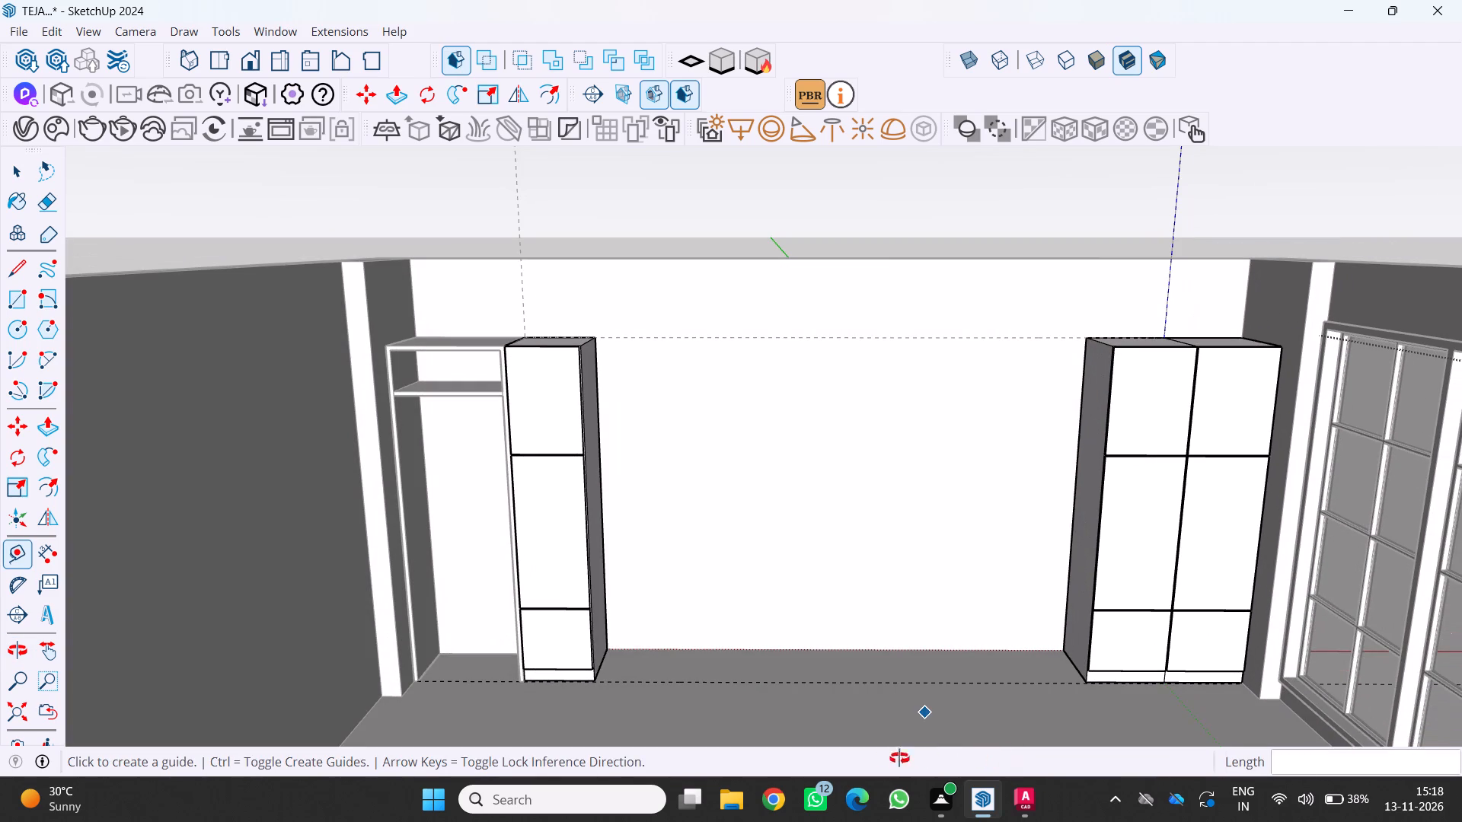
click(603, 667)
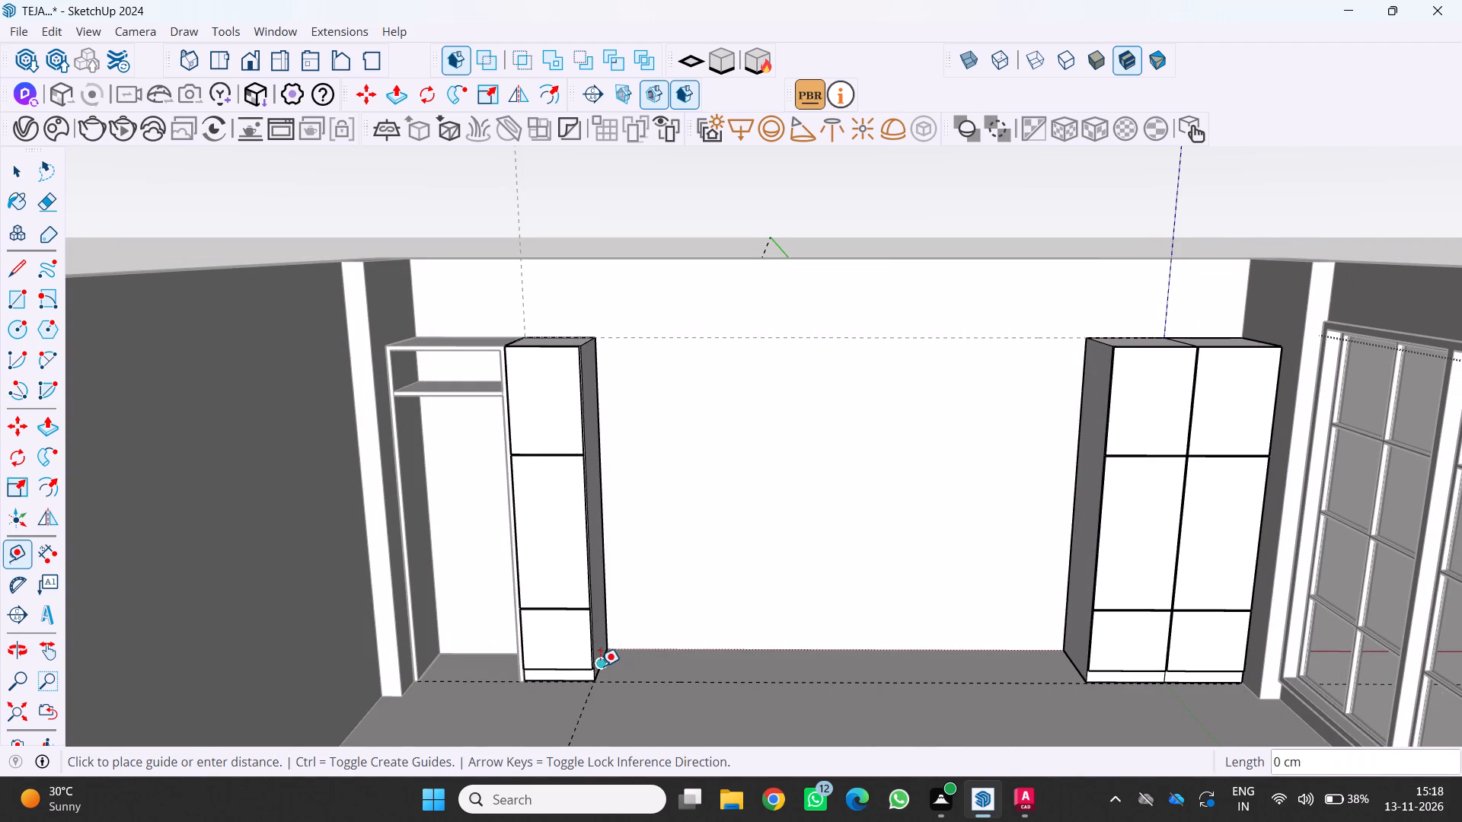
click(601, 666)
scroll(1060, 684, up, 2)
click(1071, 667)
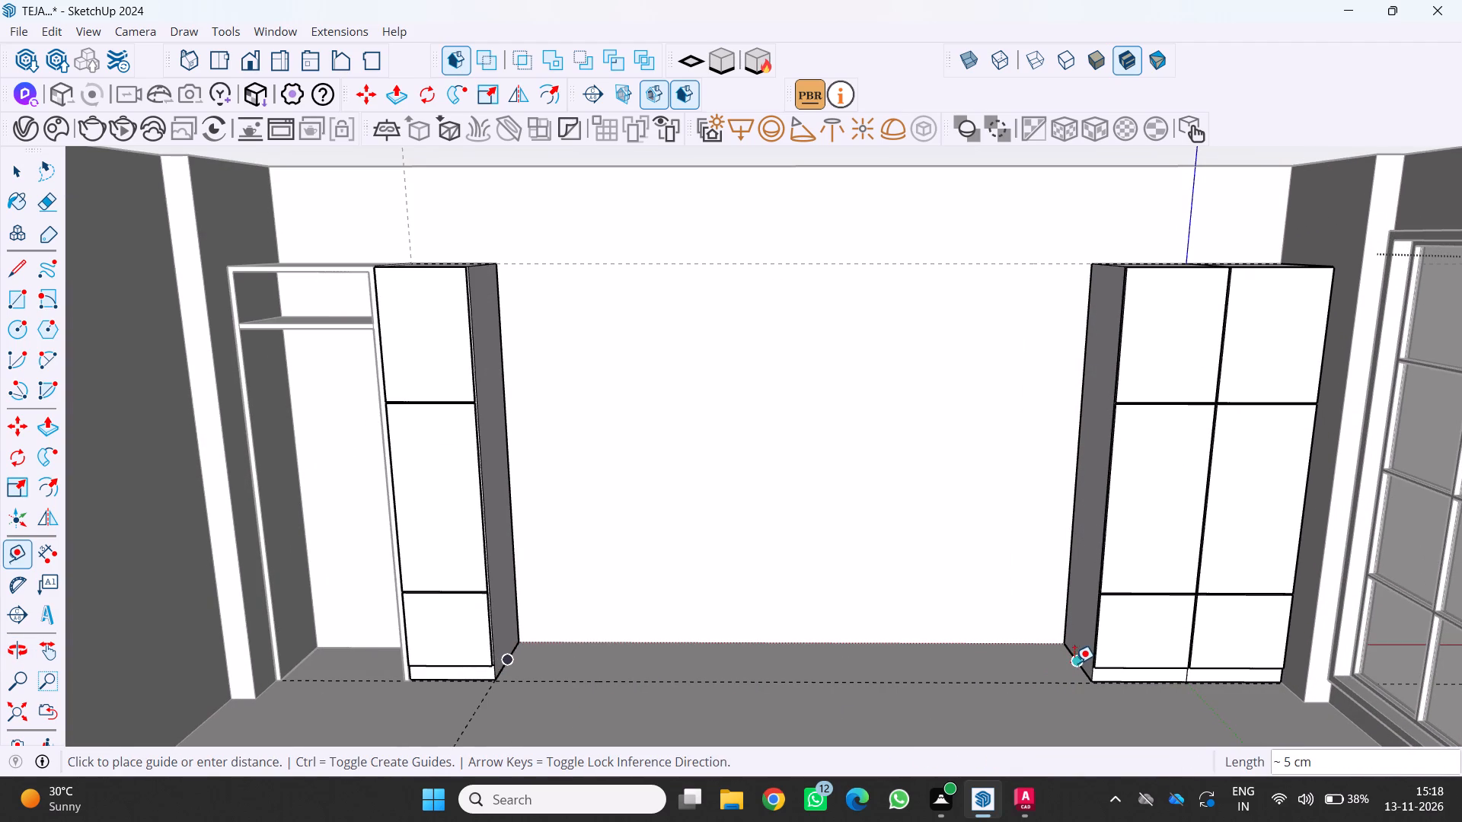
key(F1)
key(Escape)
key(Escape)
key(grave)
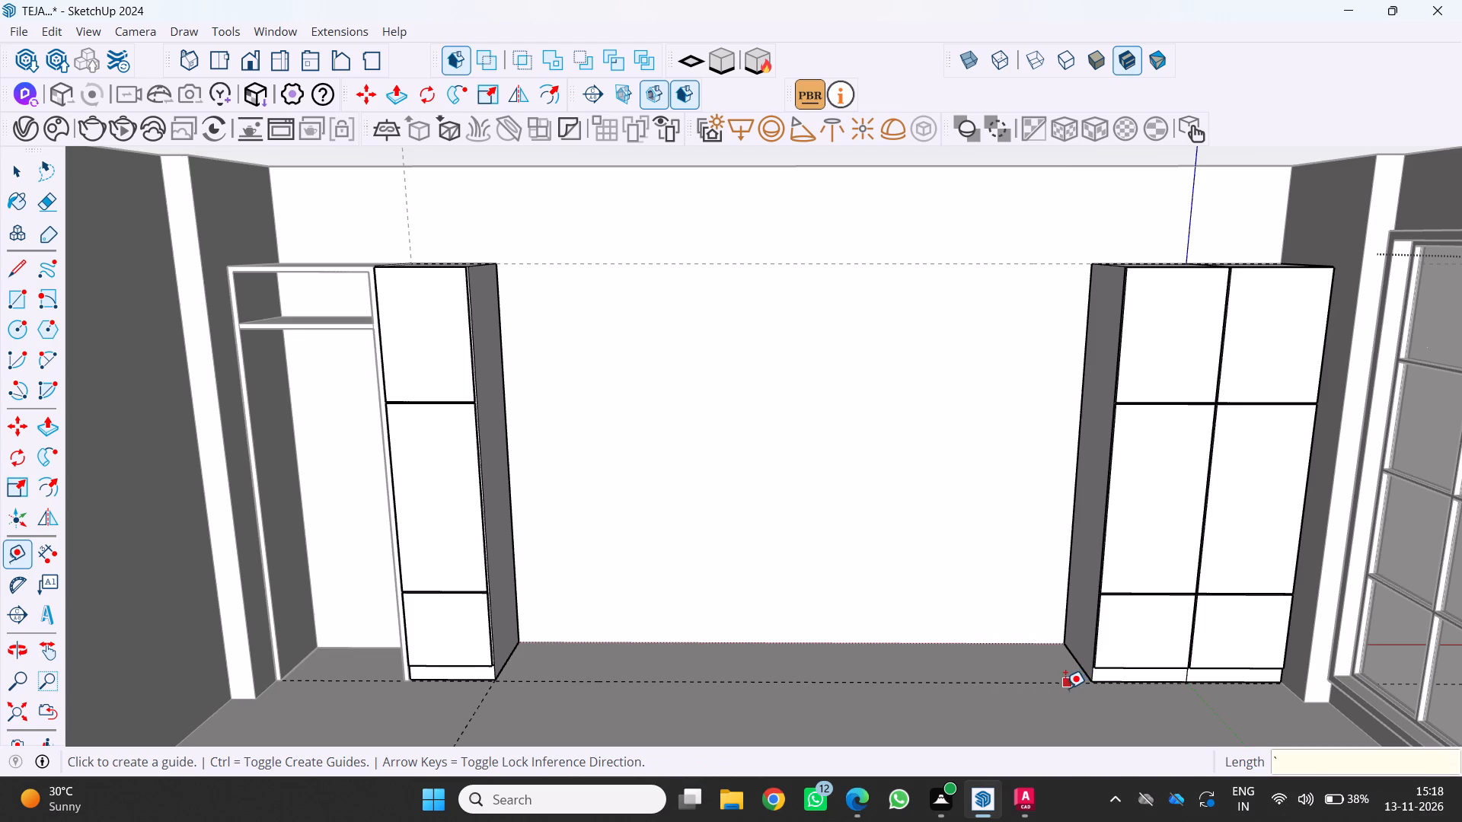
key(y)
Place a guide along the base edge of the two-column cabinet's inner side, at 0 cm offset.
key(t)
scroll(1084, 664, up, 5)
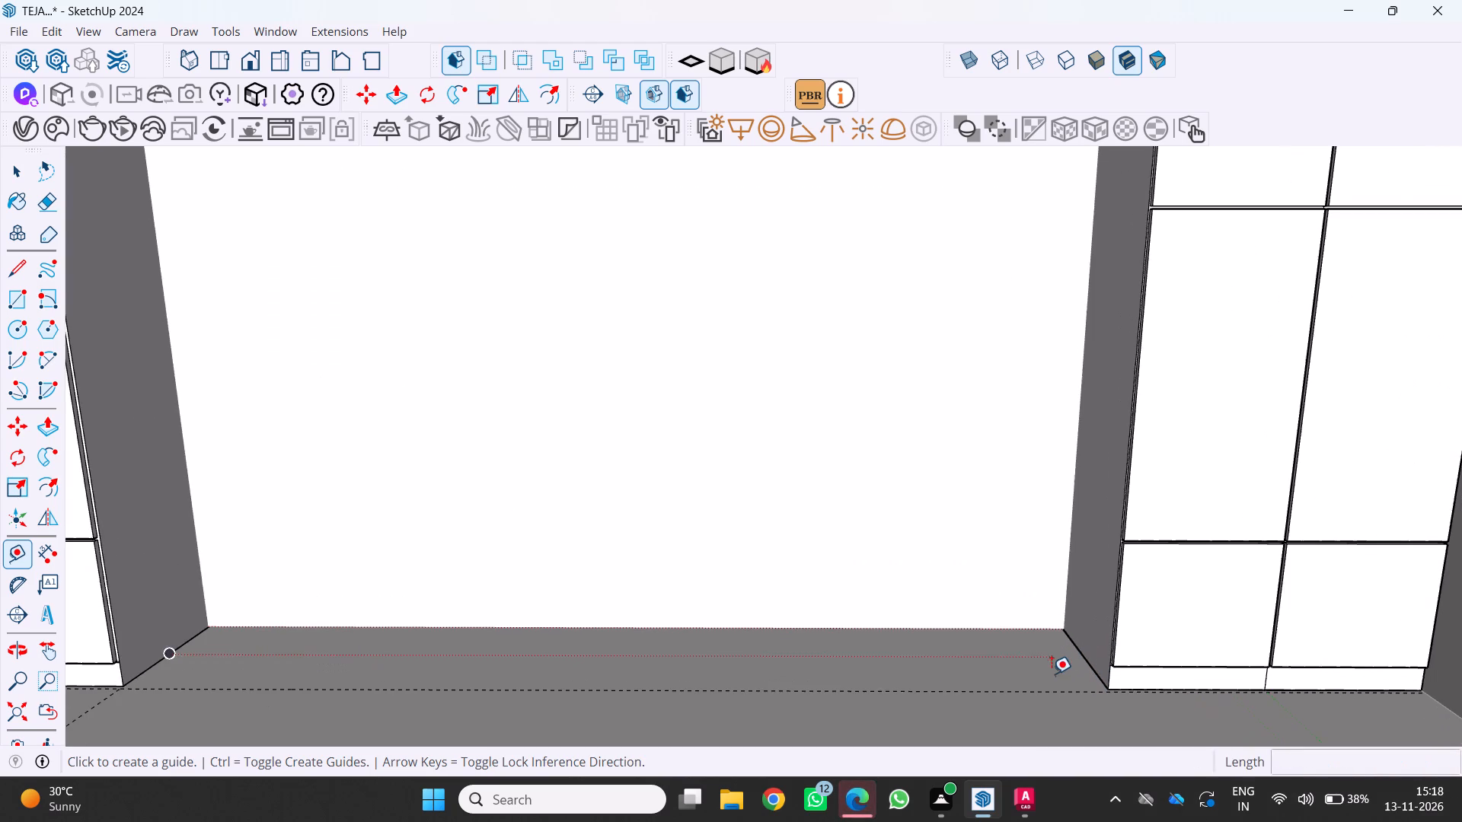
click(1080, 652)
click(1082, 659)
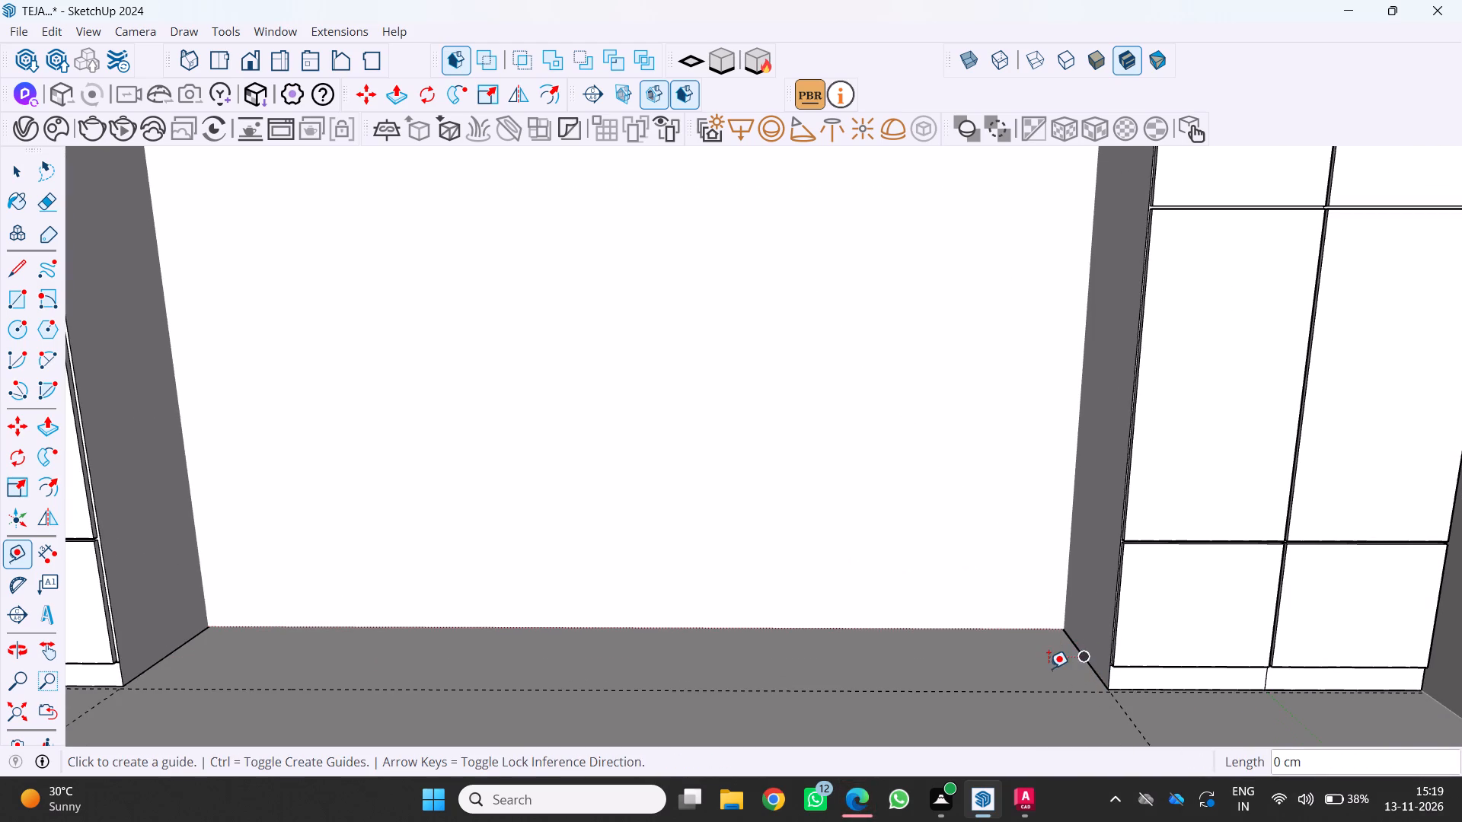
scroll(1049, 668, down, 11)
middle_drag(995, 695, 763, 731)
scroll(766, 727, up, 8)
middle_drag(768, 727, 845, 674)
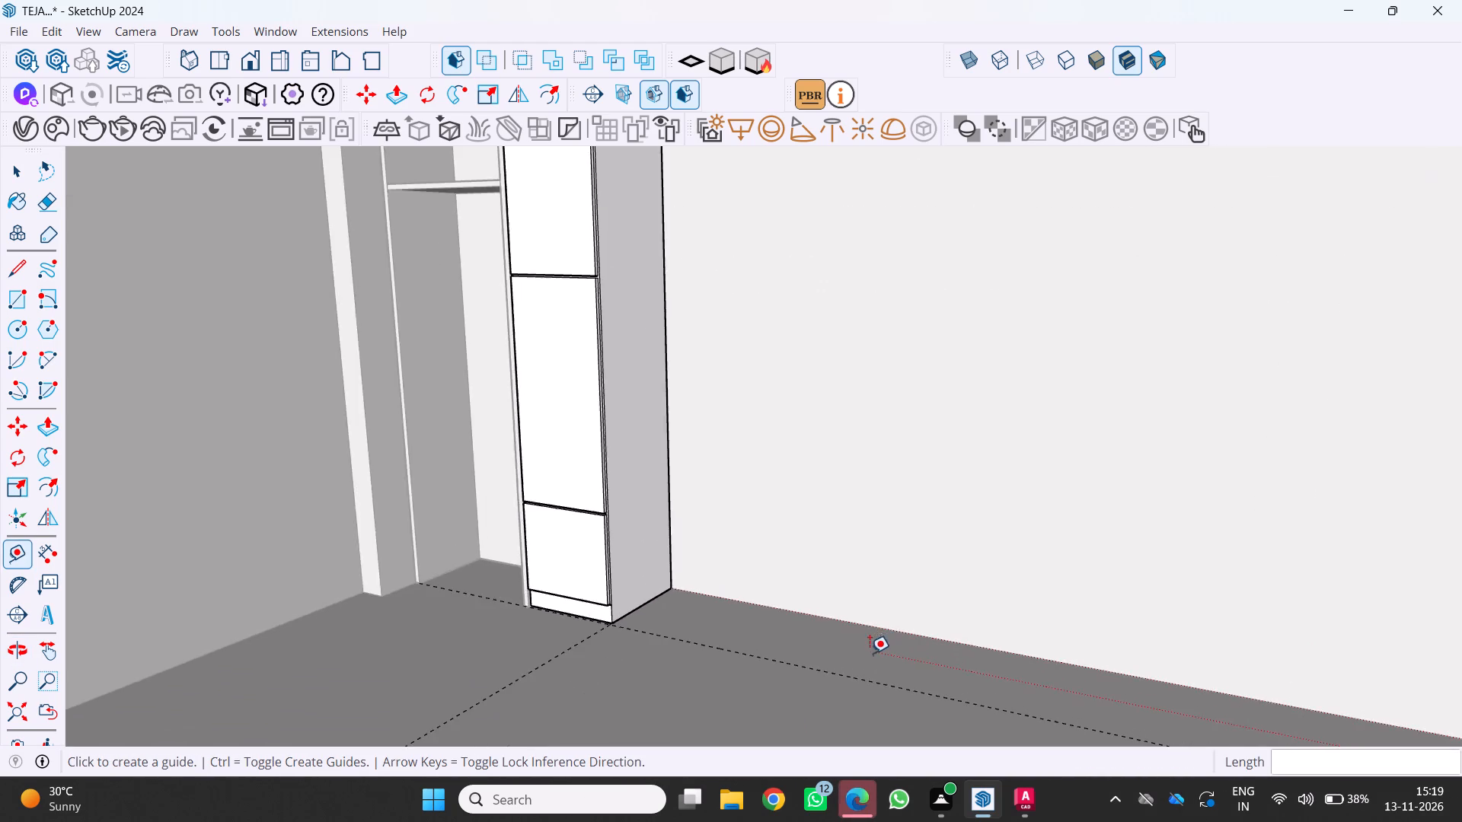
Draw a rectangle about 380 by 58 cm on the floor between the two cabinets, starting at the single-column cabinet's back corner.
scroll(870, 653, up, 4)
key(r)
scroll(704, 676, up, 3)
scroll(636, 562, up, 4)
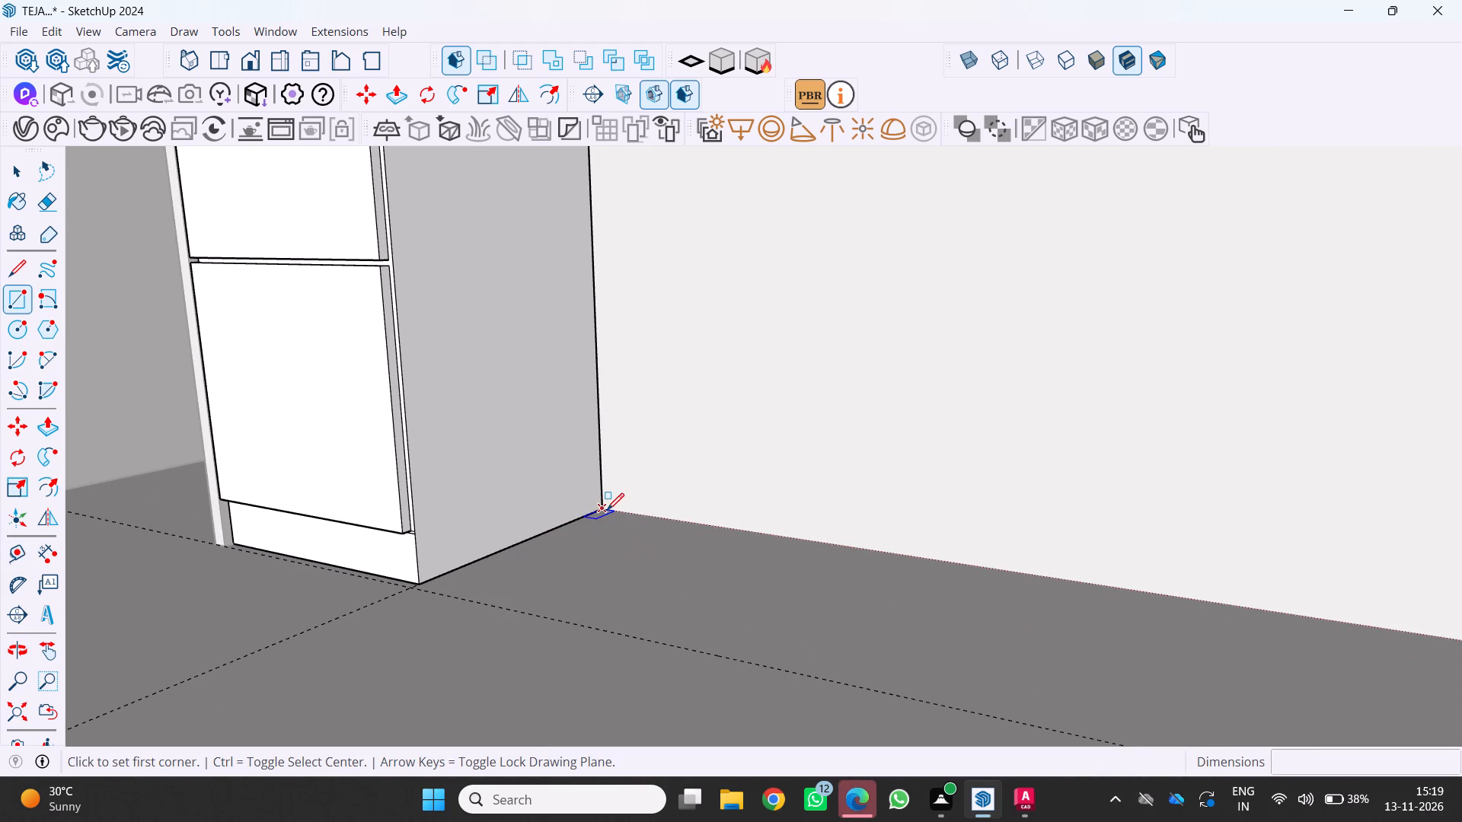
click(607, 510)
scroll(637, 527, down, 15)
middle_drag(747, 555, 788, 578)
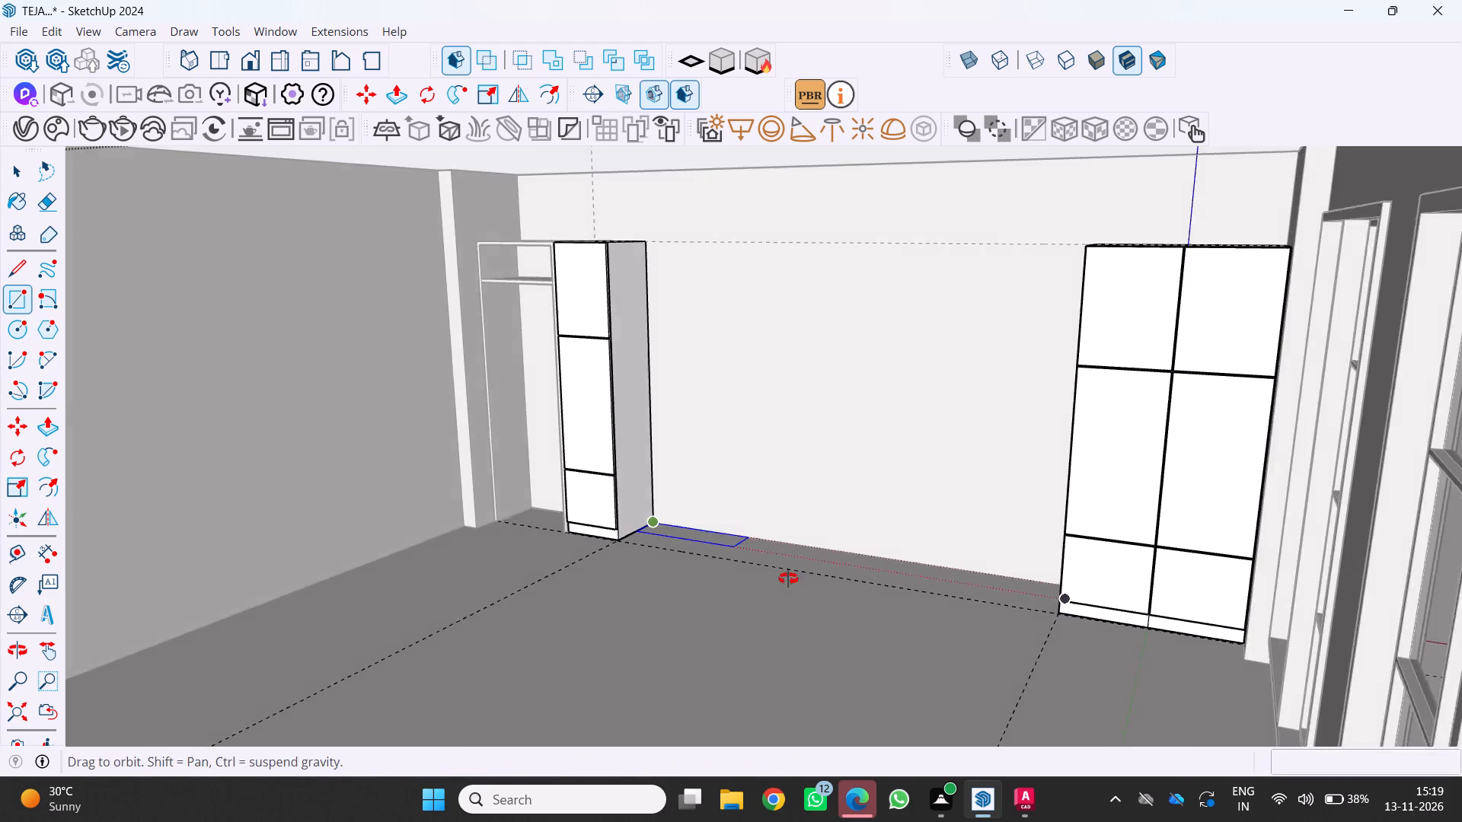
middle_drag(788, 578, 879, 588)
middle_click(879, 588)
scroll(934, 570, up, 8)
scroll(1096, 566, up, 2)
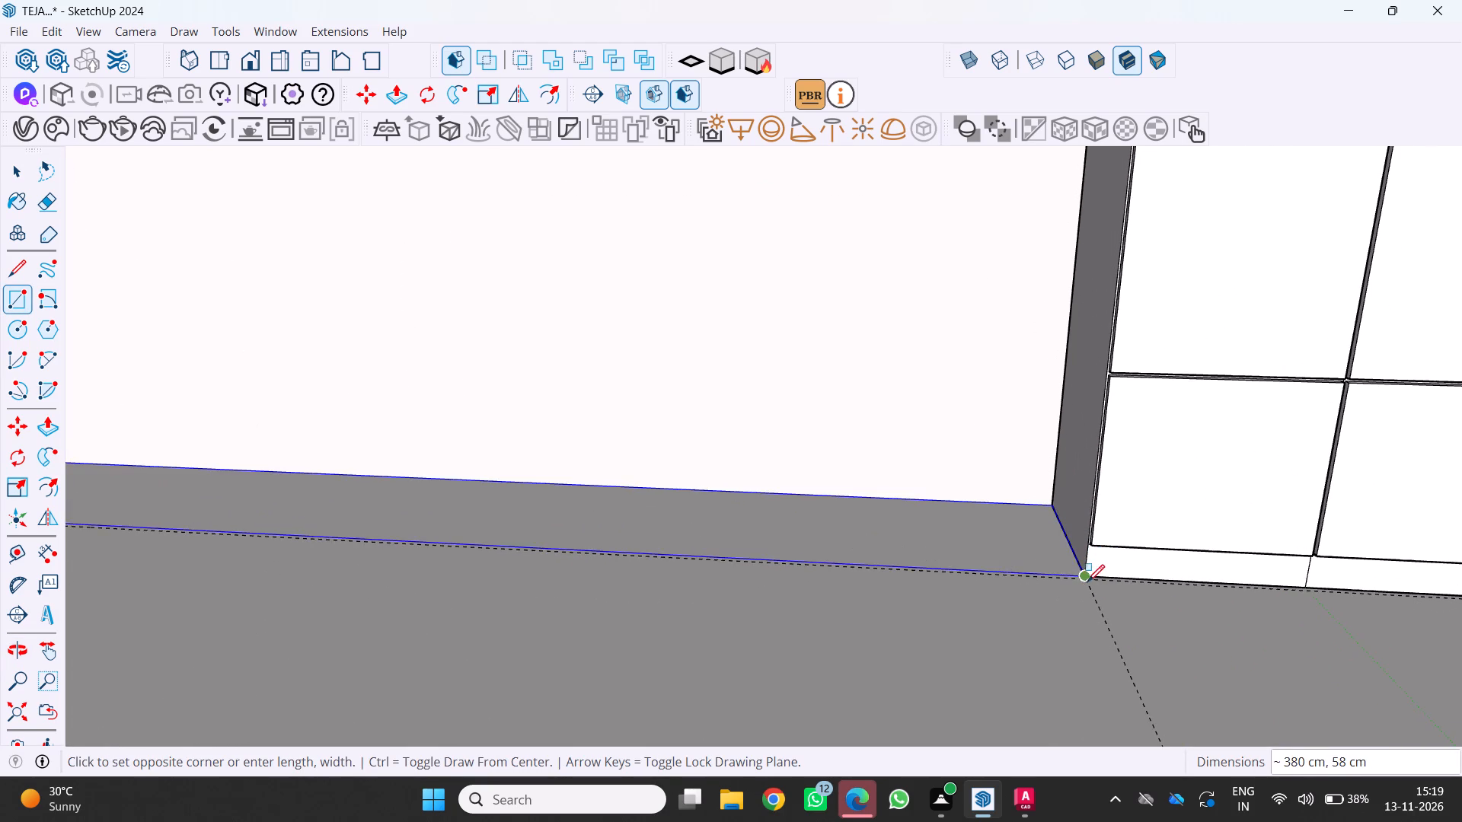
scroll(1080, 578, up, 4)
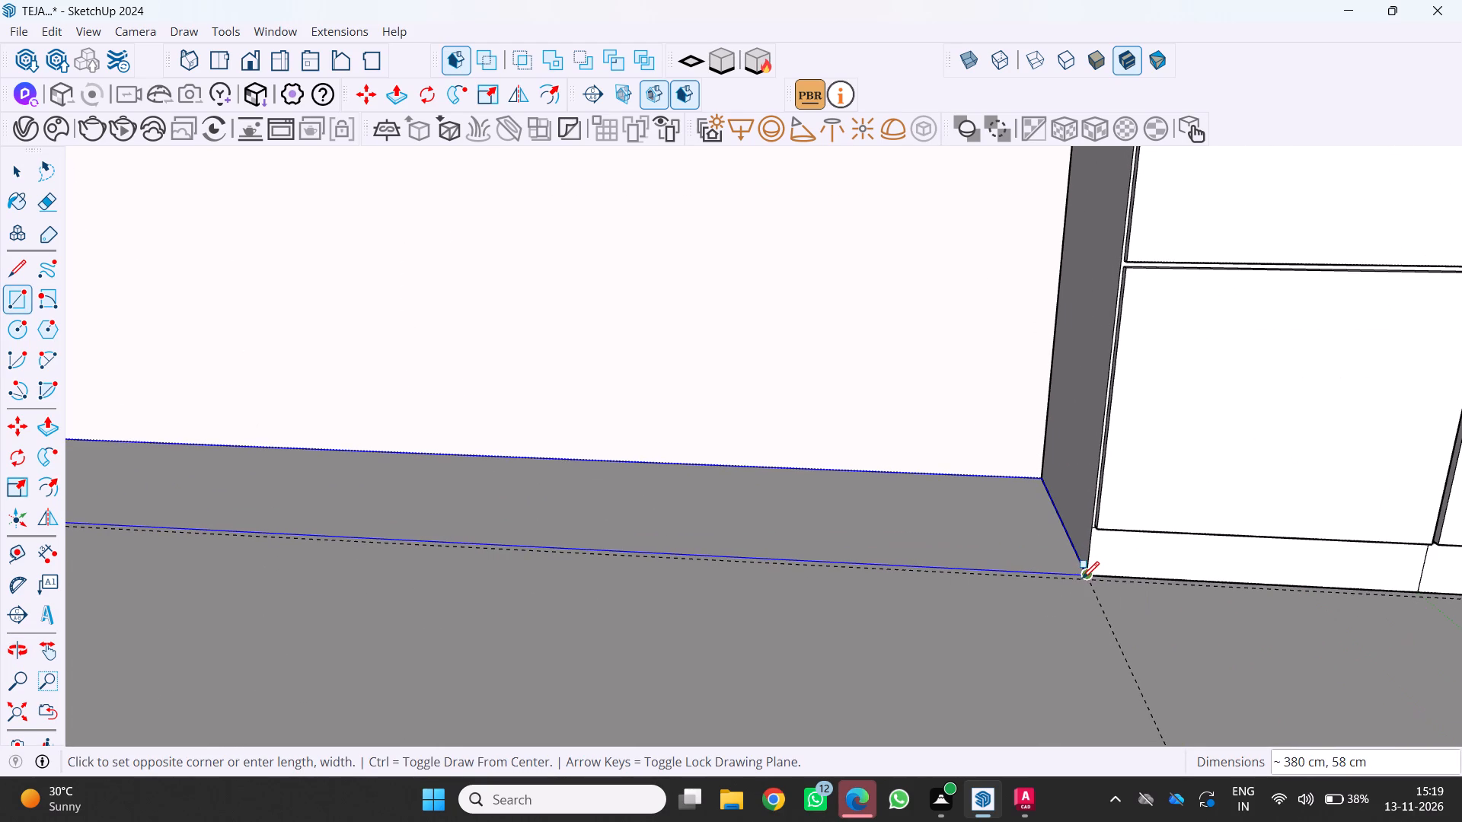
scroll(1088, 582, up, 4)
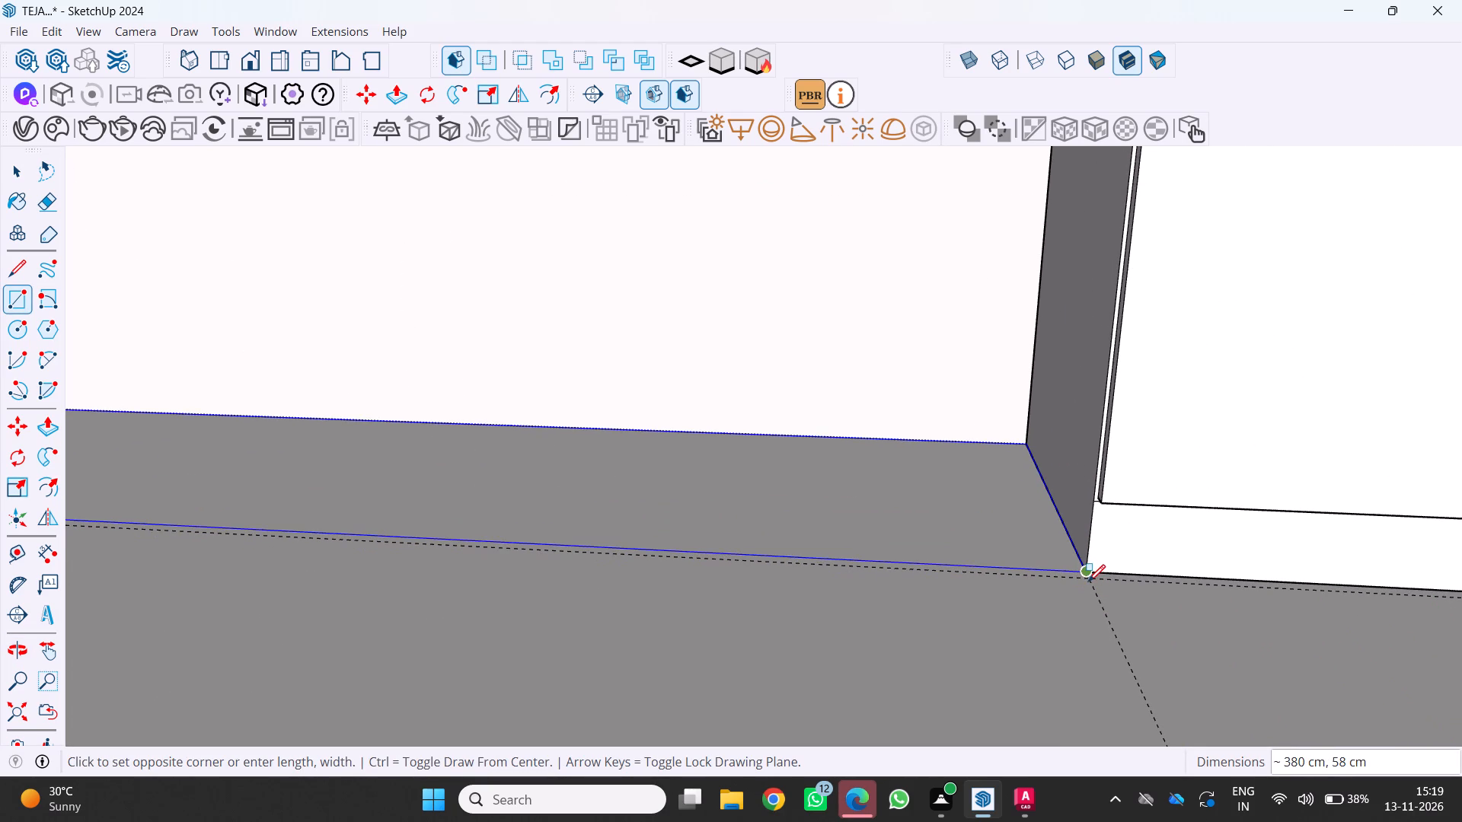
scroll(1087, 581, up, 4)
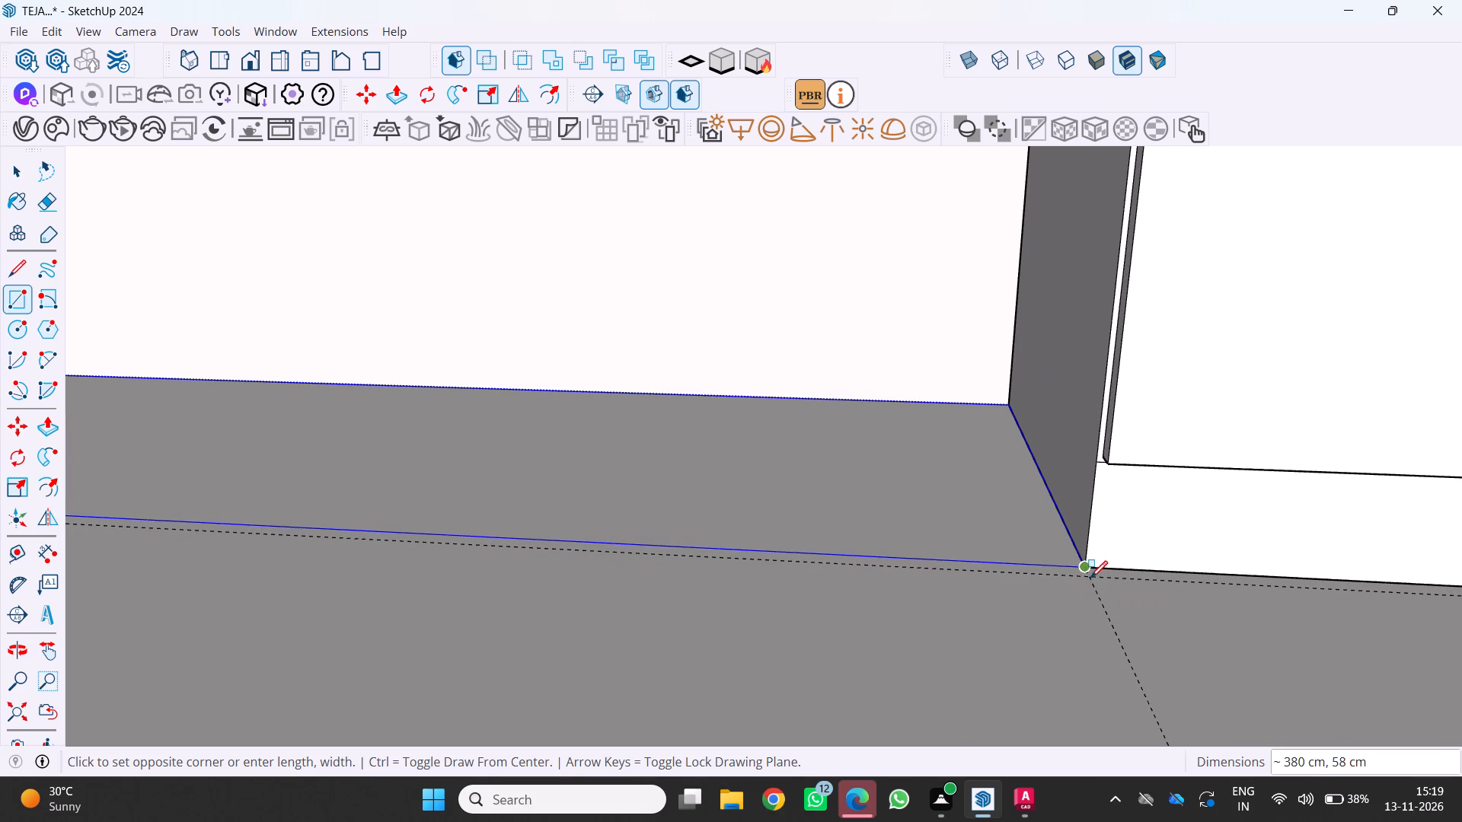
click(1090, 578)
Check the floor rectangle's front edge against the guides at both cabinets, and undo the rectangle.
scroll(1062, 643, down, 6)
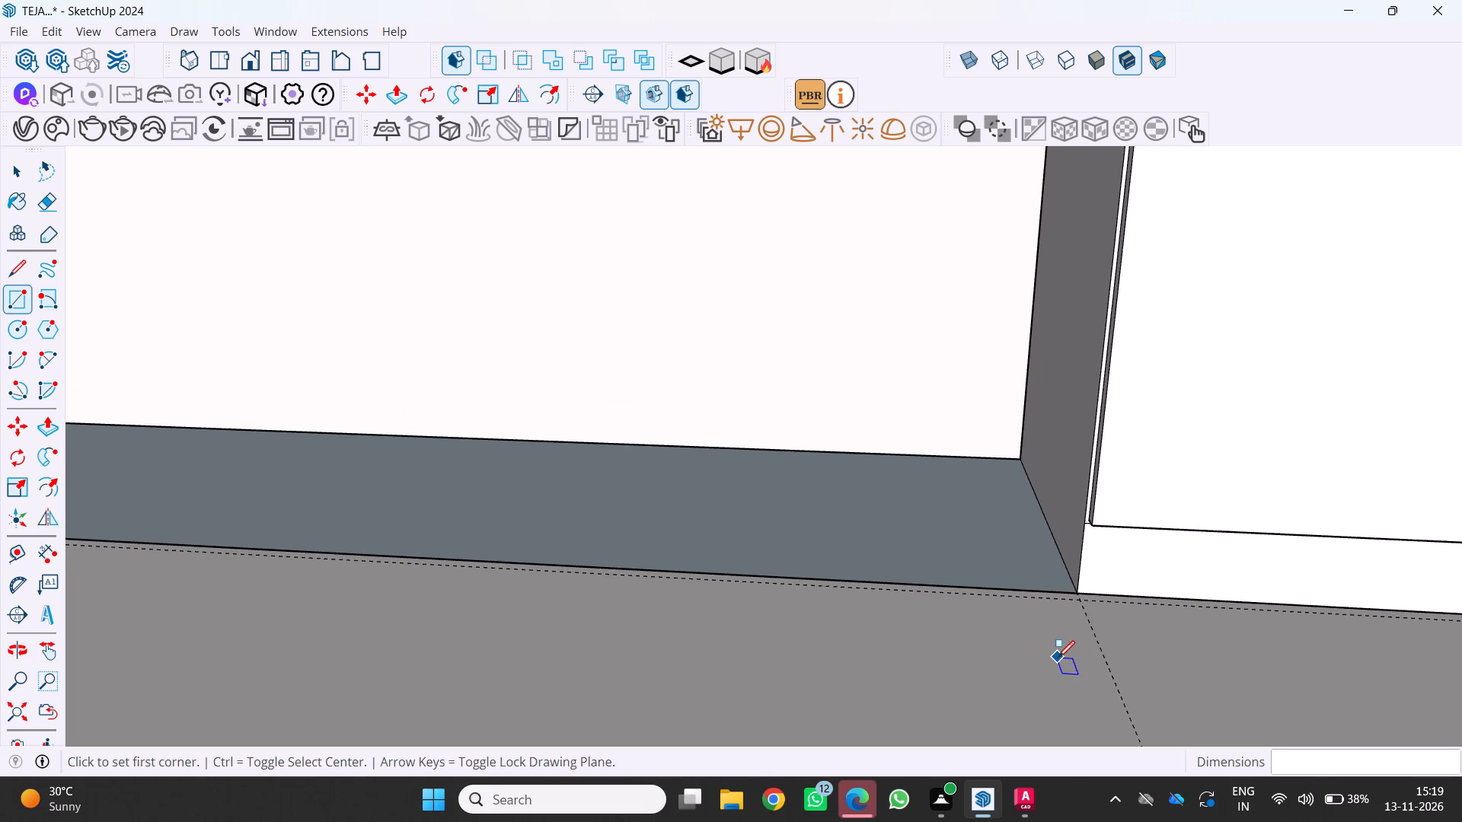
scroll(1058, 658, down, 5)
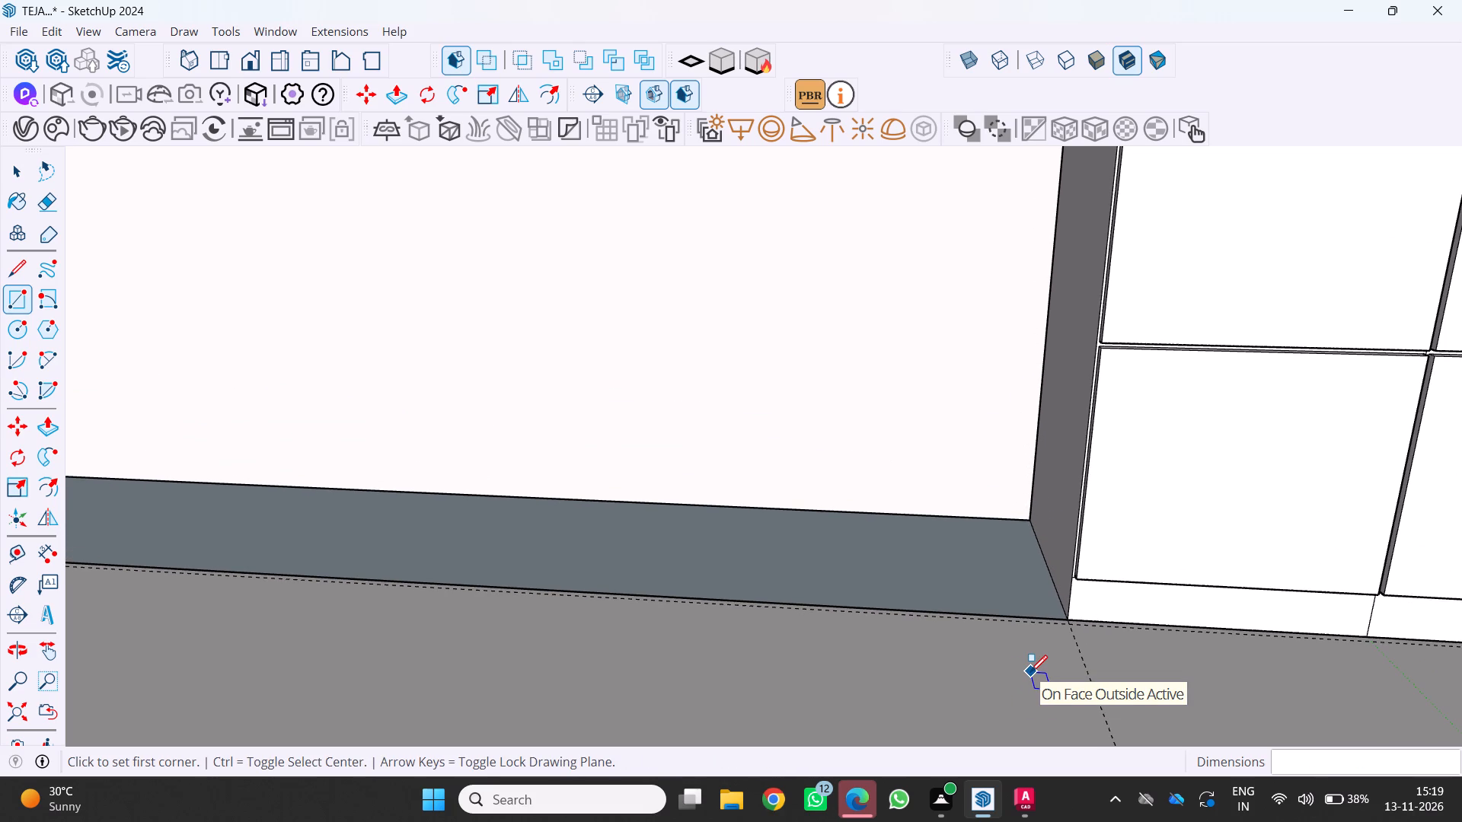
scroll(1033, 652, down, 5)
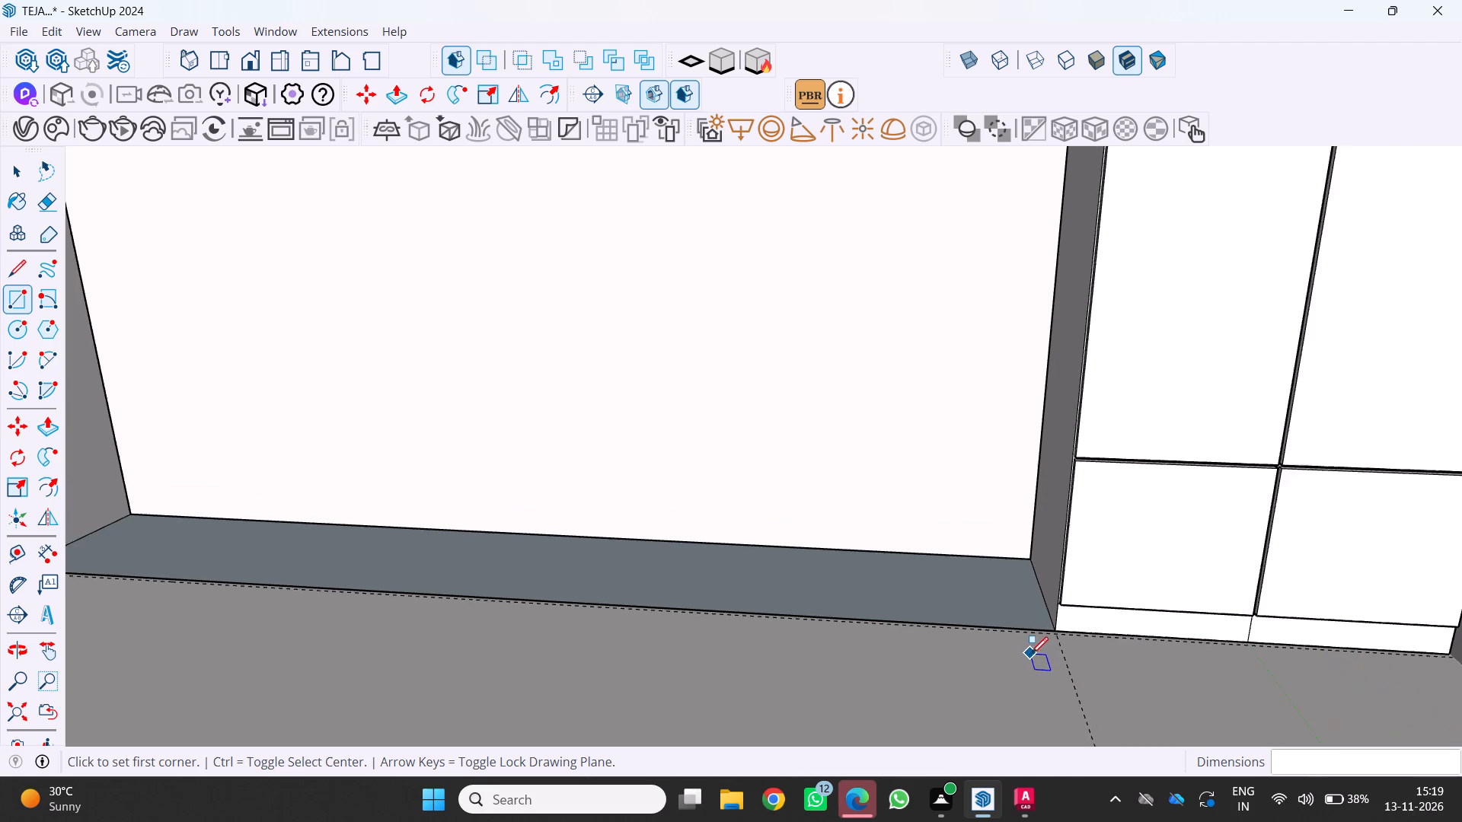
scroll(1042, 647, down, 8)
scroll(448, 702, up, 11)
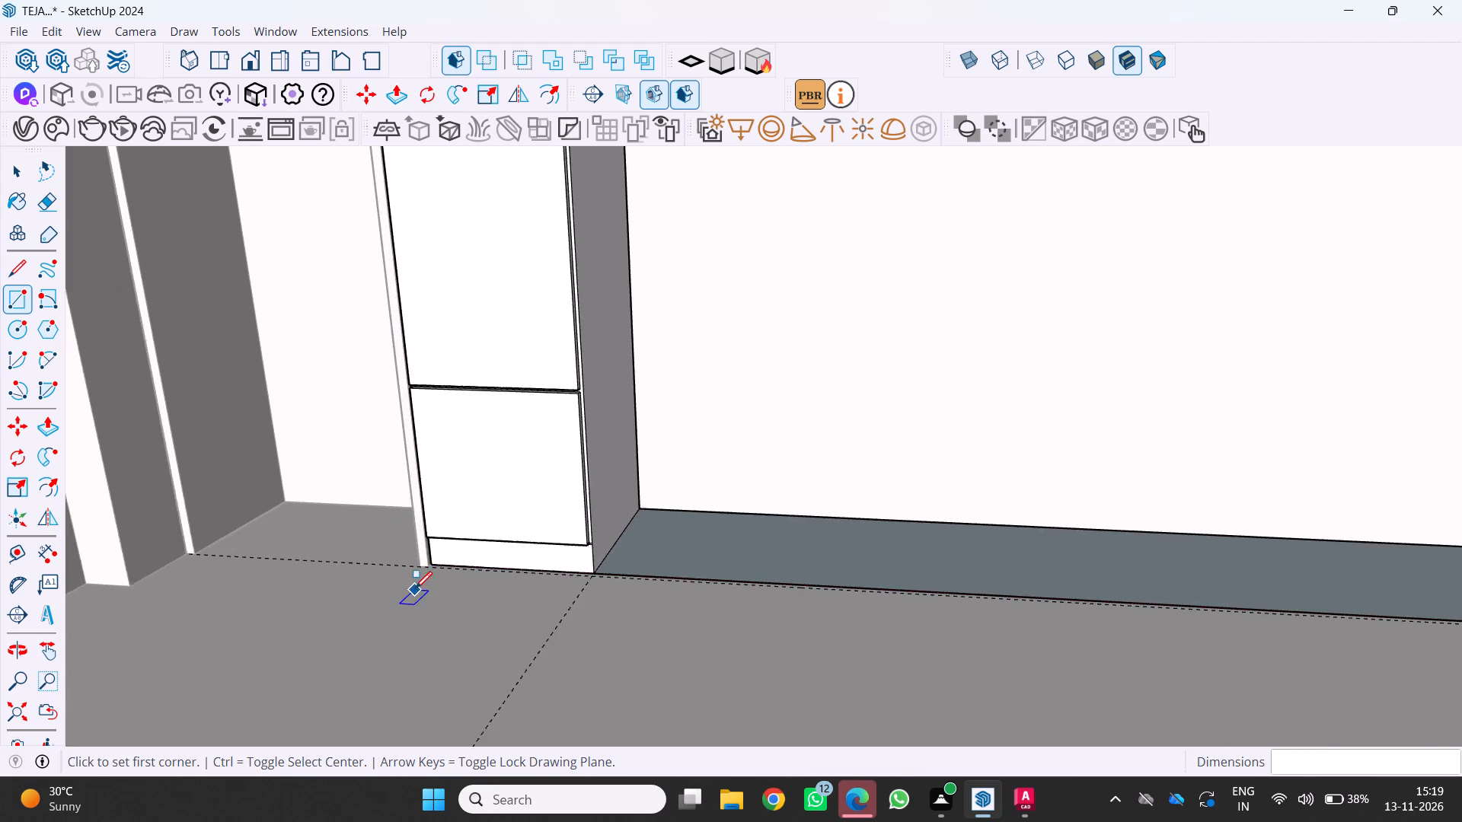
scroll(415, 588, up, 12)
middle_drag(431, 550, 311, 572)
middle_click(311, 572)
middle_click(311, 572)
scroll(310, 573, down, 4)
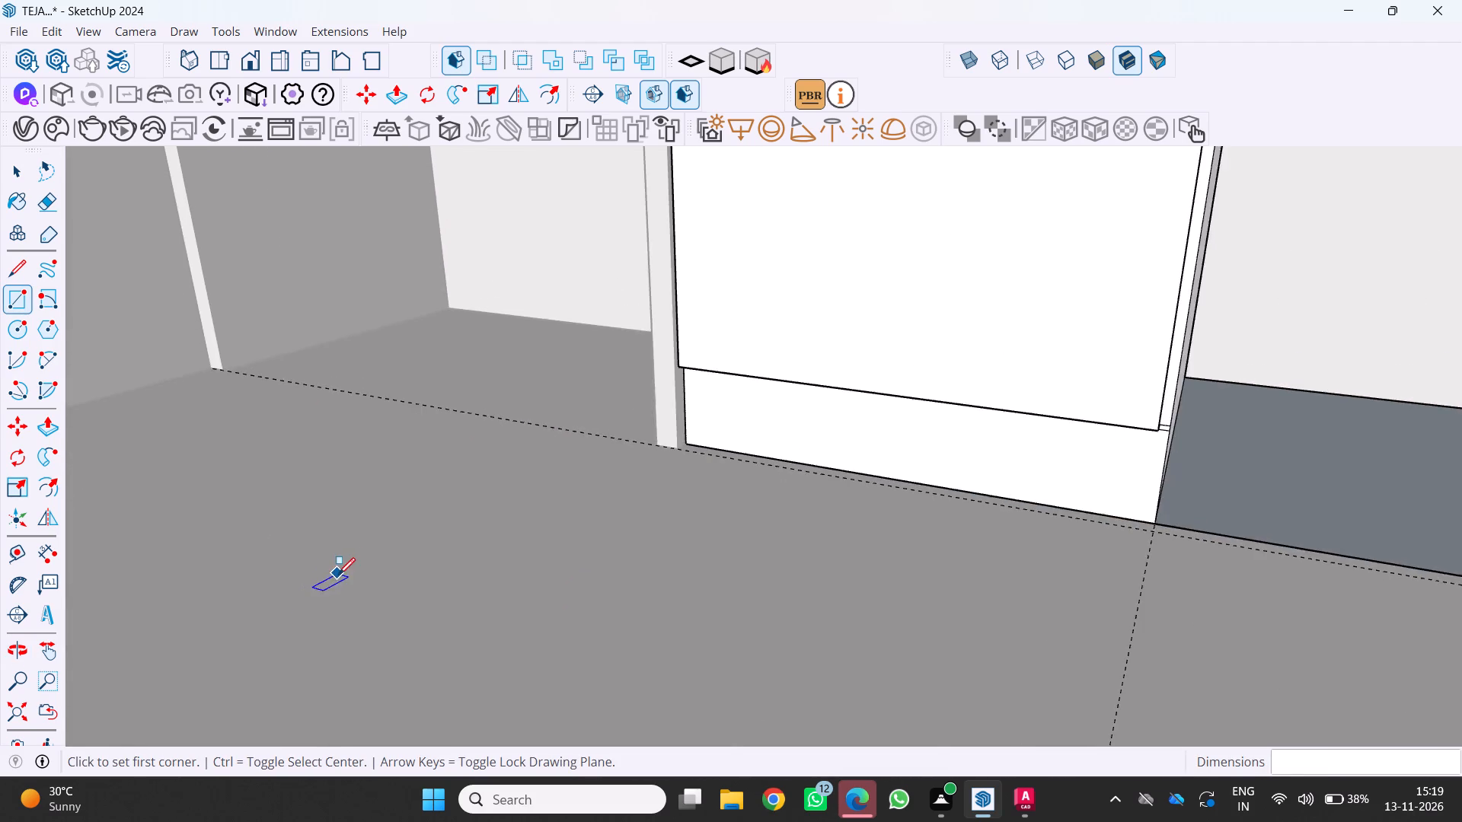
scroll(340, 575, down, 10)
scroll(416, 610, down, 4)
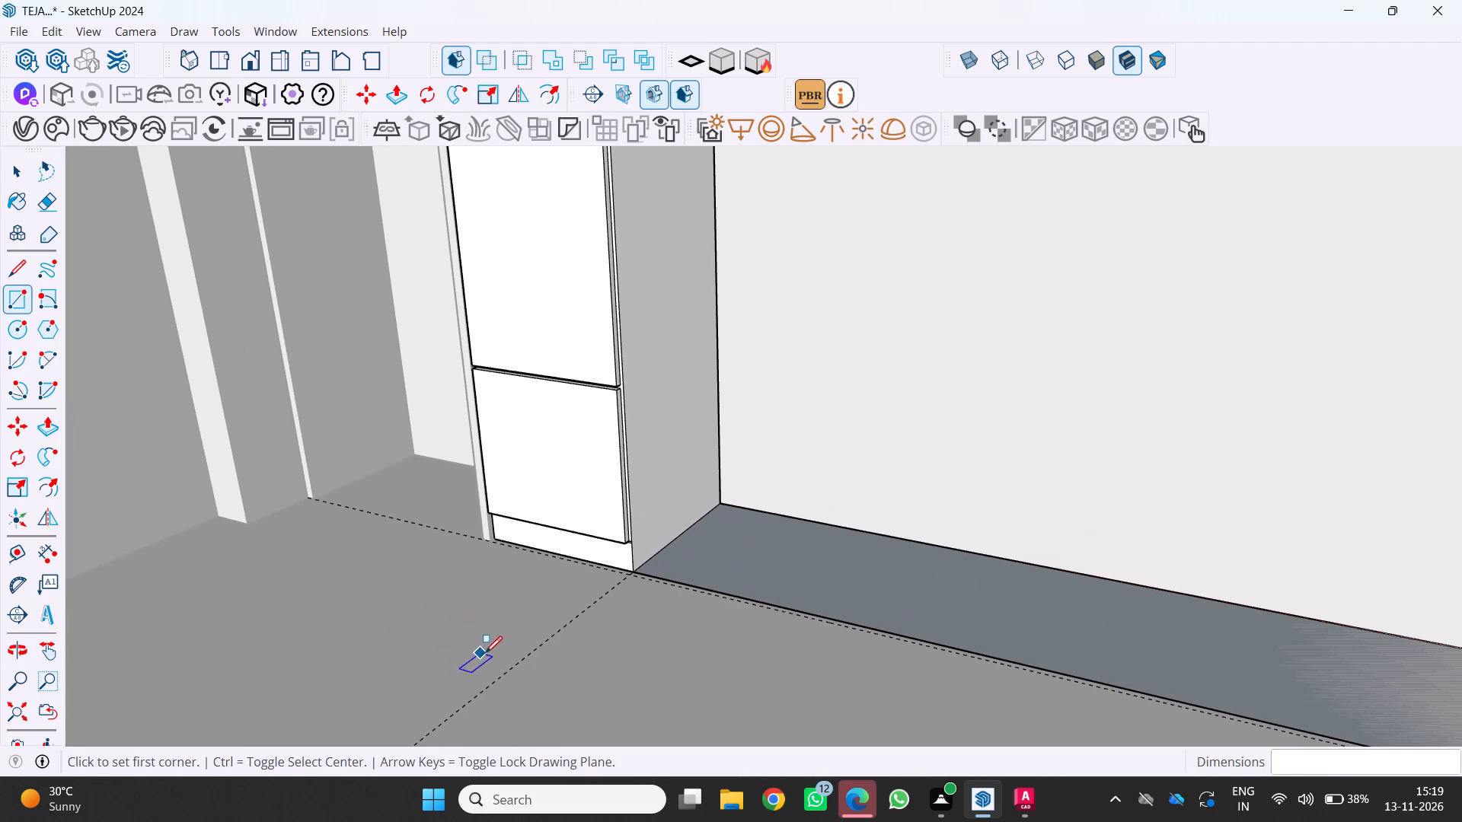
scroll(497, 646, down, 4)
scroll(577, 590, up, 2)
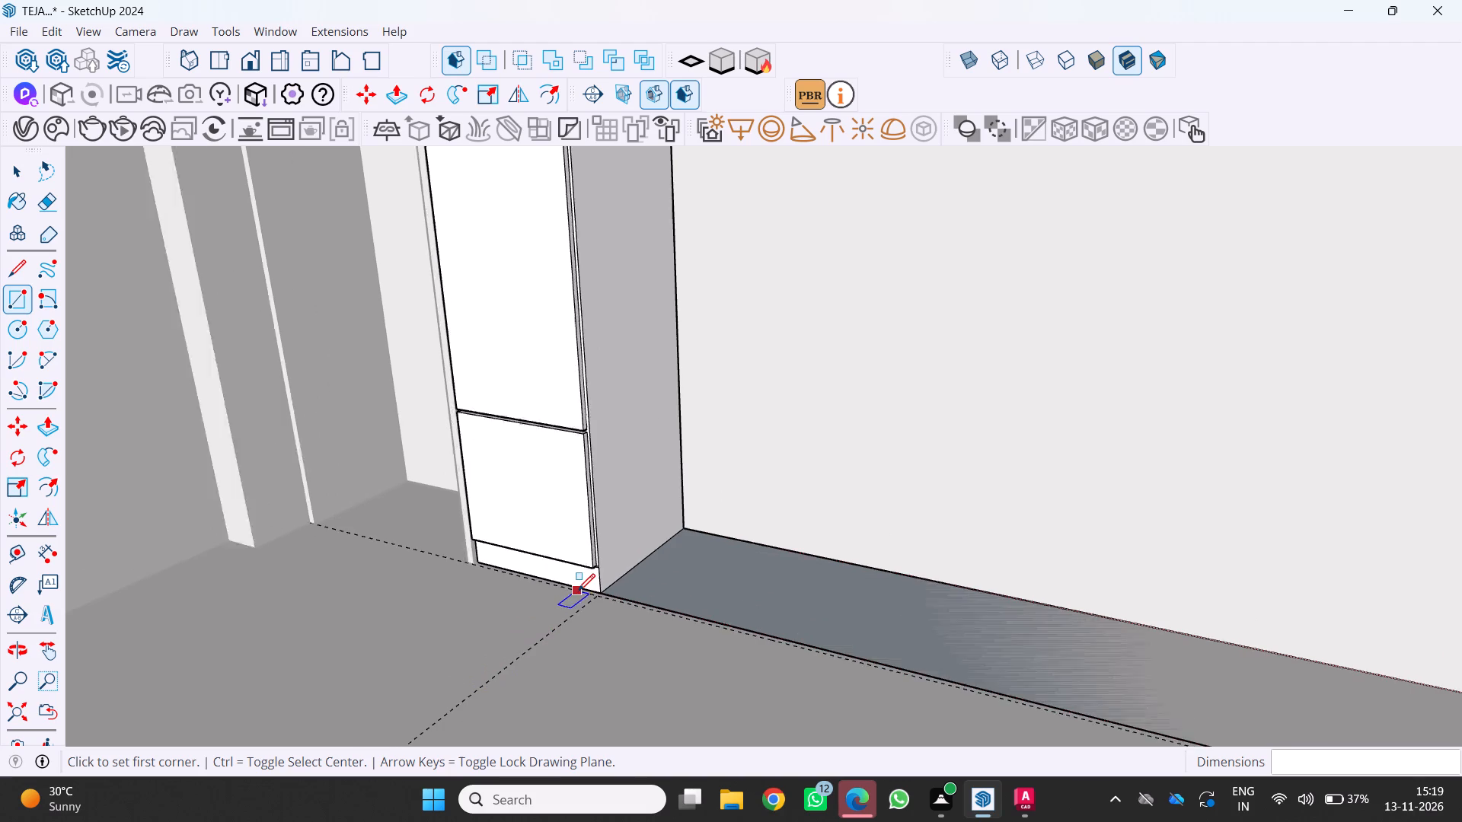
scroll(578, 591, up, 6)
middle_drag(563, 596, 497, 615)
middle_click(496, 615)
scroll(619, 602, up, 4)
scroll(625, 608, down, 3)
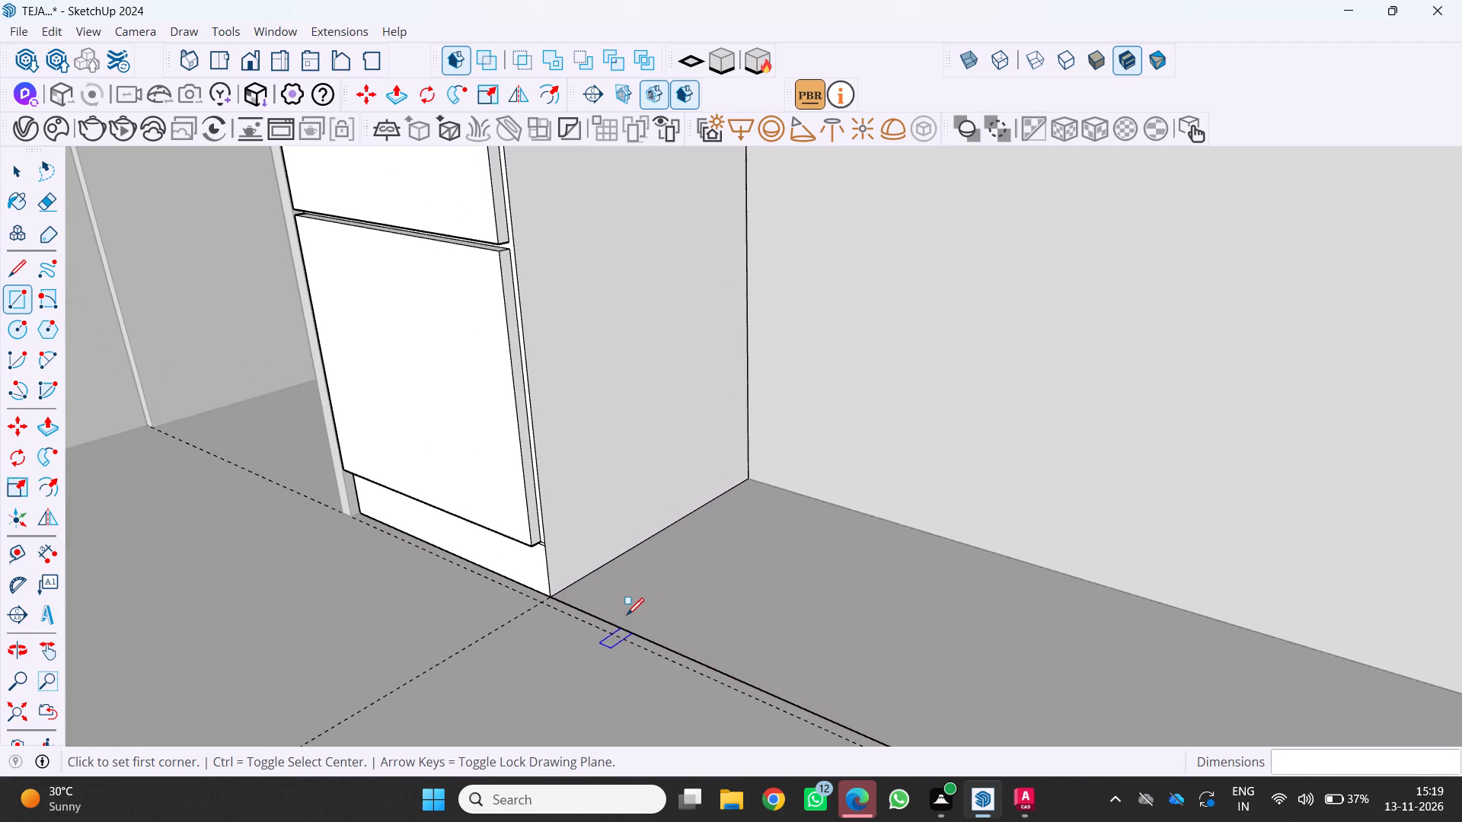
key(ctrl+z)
Draw a floor rectangle about 380 by 60 cm from the guide intersection at the single-column cabinet to the two-column cabinet's back corner.
scroll(579, 601, up, 2)
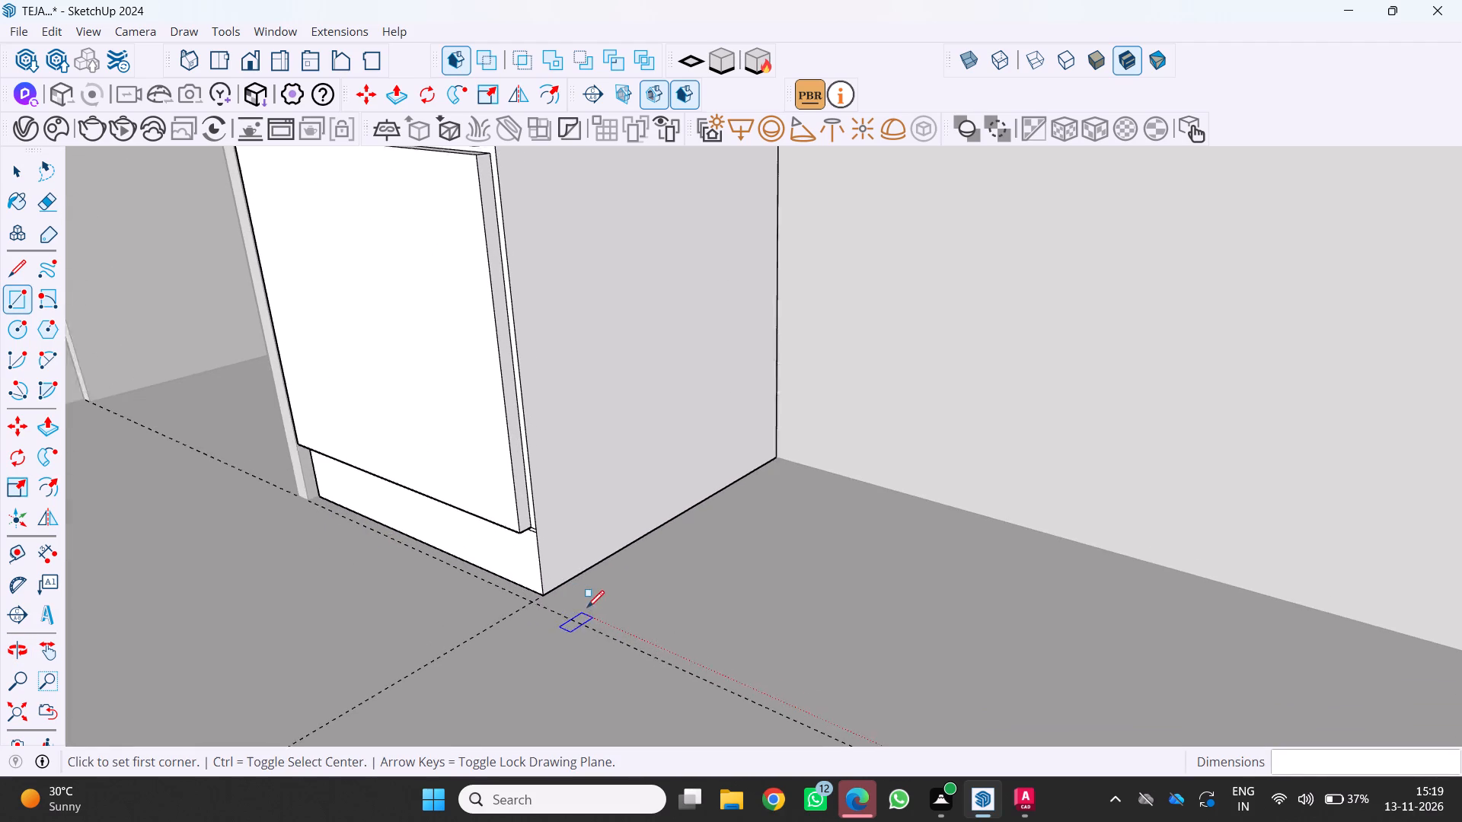
scroll(587, 607, up, 1)
click(527, 604)
scroll(740, 569, down, 5)
scroll(773, 570, down, 20)
scroll(822, 591, up, 3)
middle_drag(844, 597, 1049, 607)
scroll(1049, 606, up, 1)
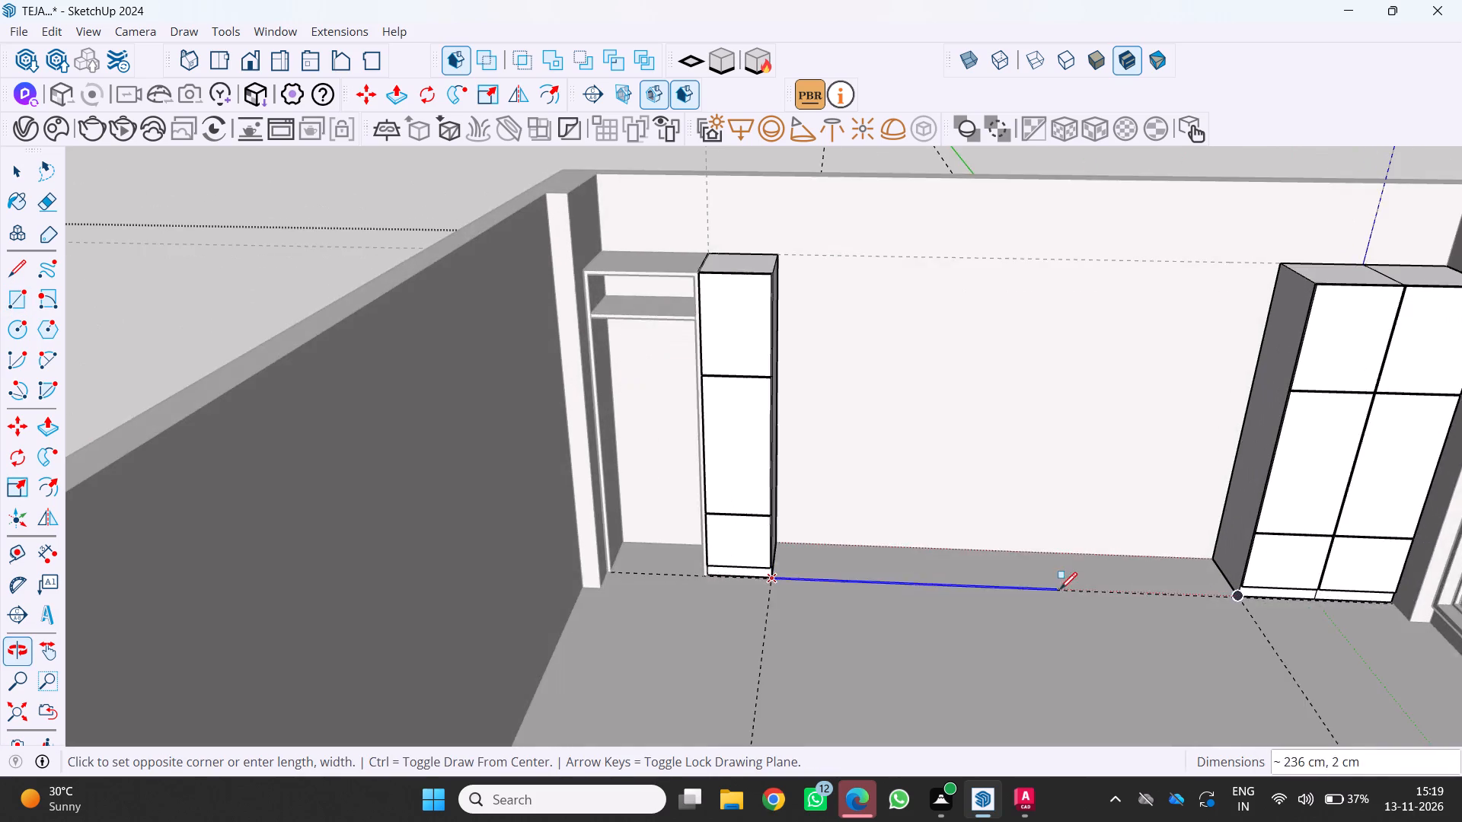
scroll(1125, 544, up, 9)
scroll(1272, 565, up, 7)
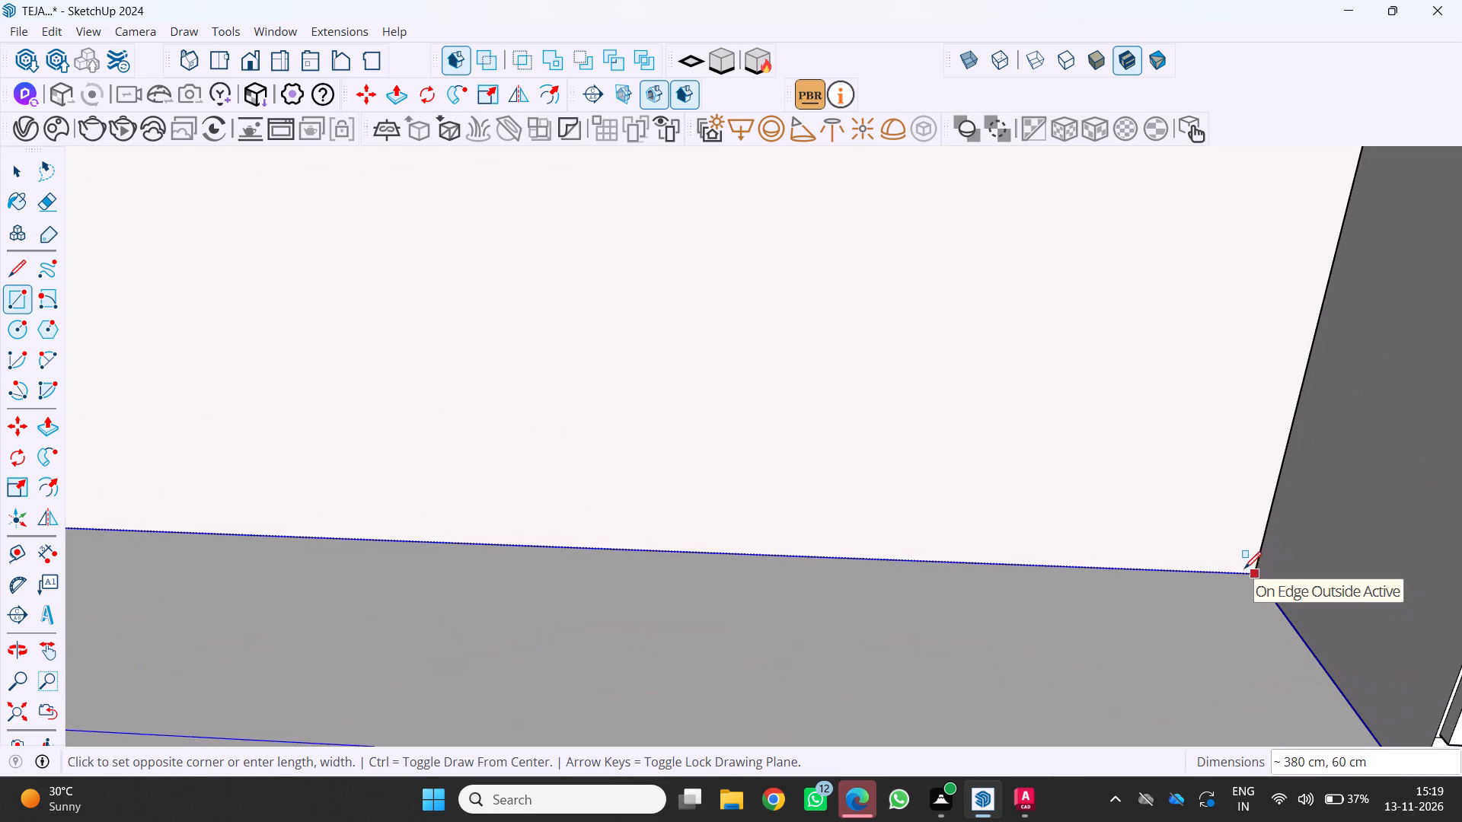
click(1251, 573)
scroll(1247, 573, down, 15)
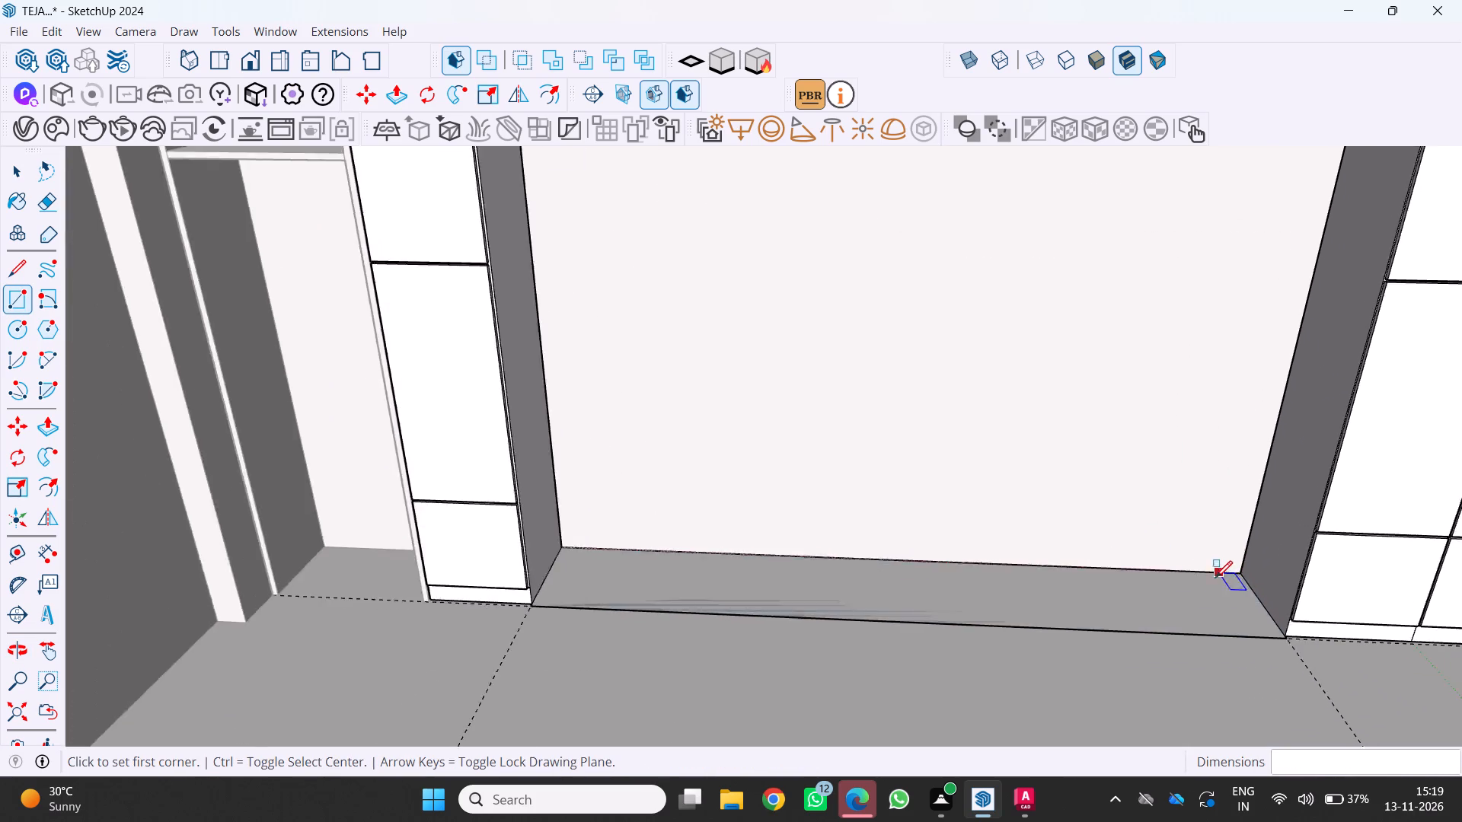
scroll(1215, 578, down, 2)
scroll(1030, 720, down, 5)
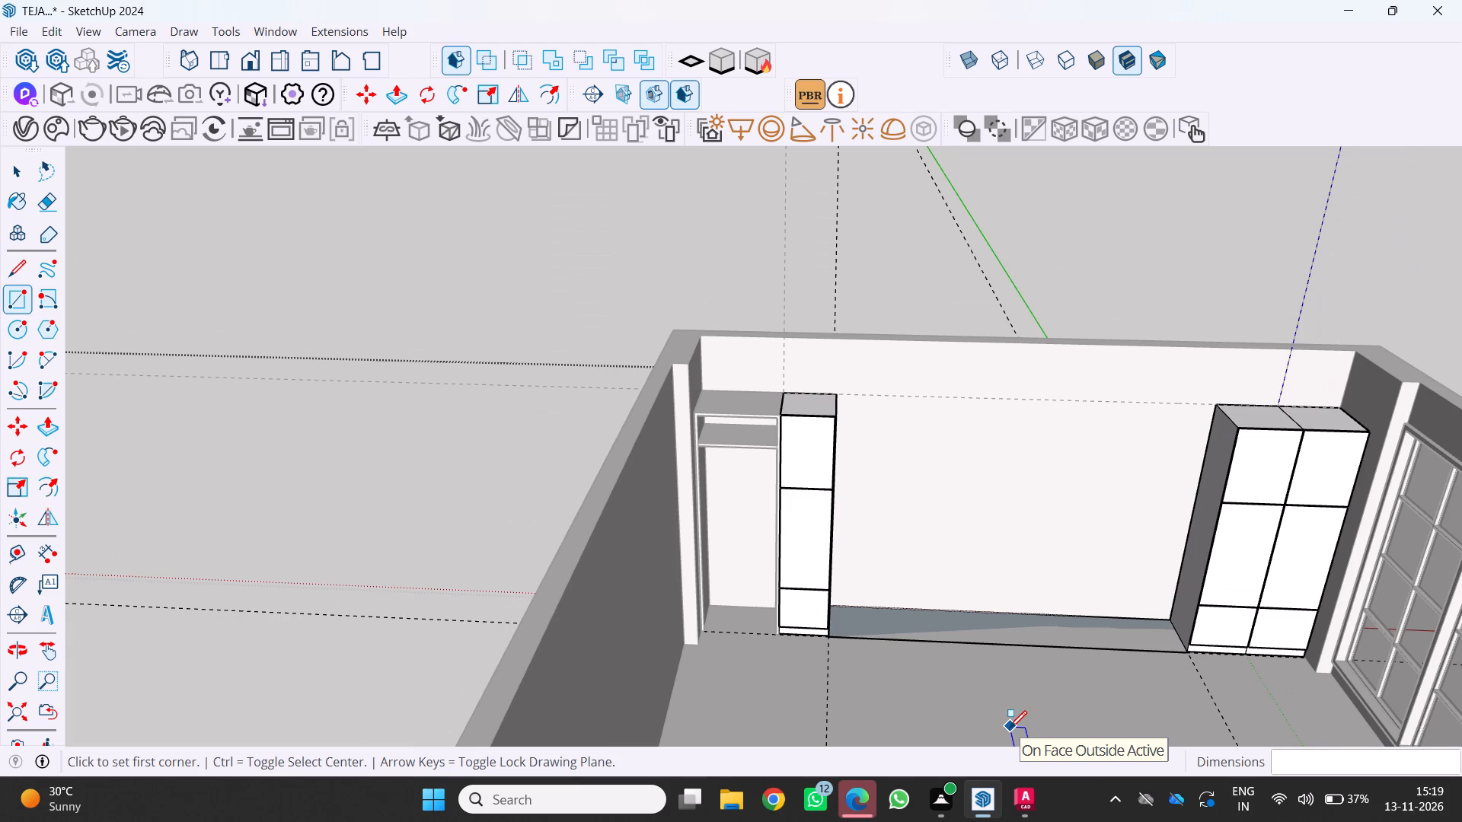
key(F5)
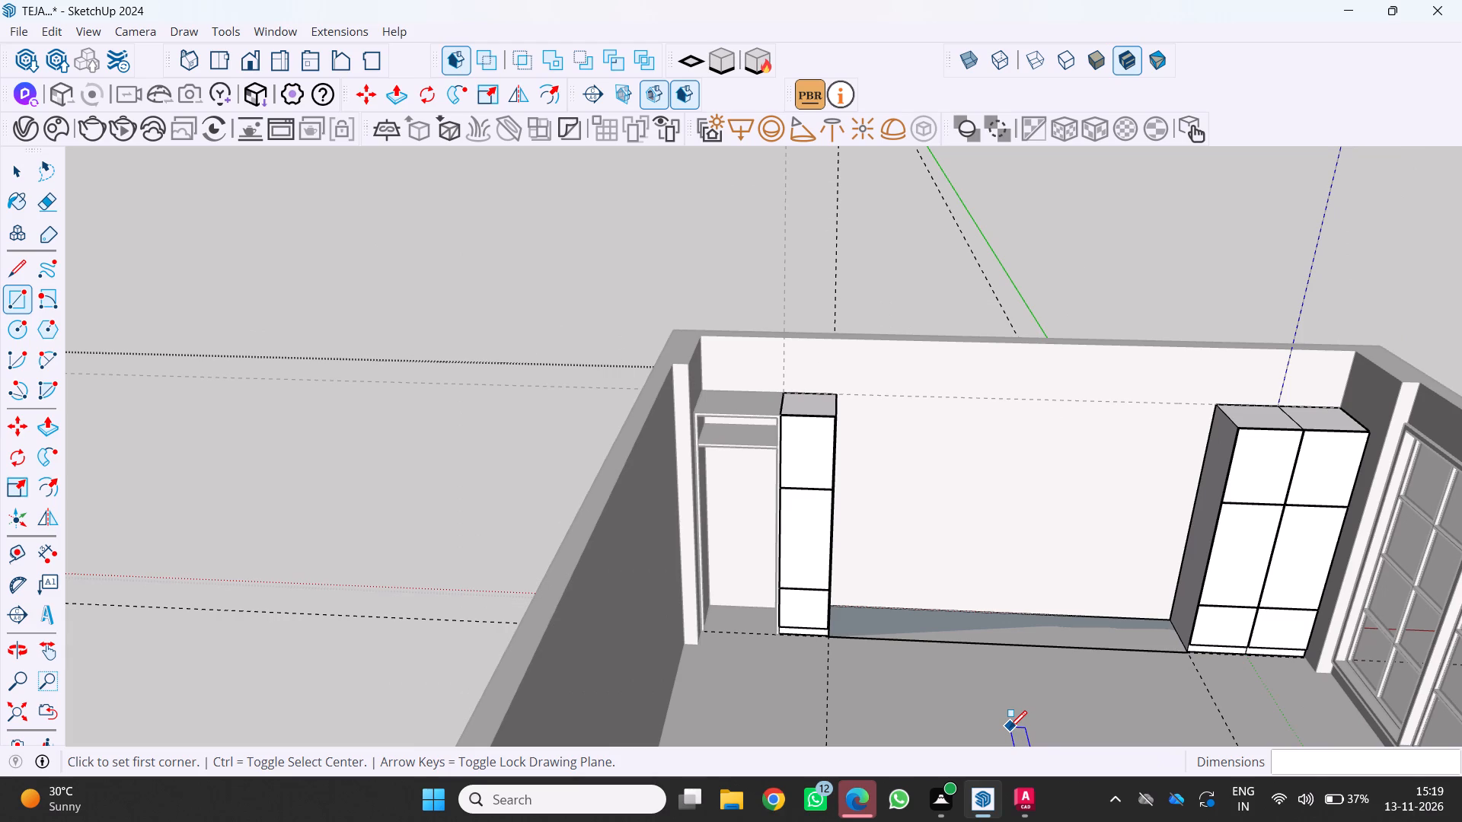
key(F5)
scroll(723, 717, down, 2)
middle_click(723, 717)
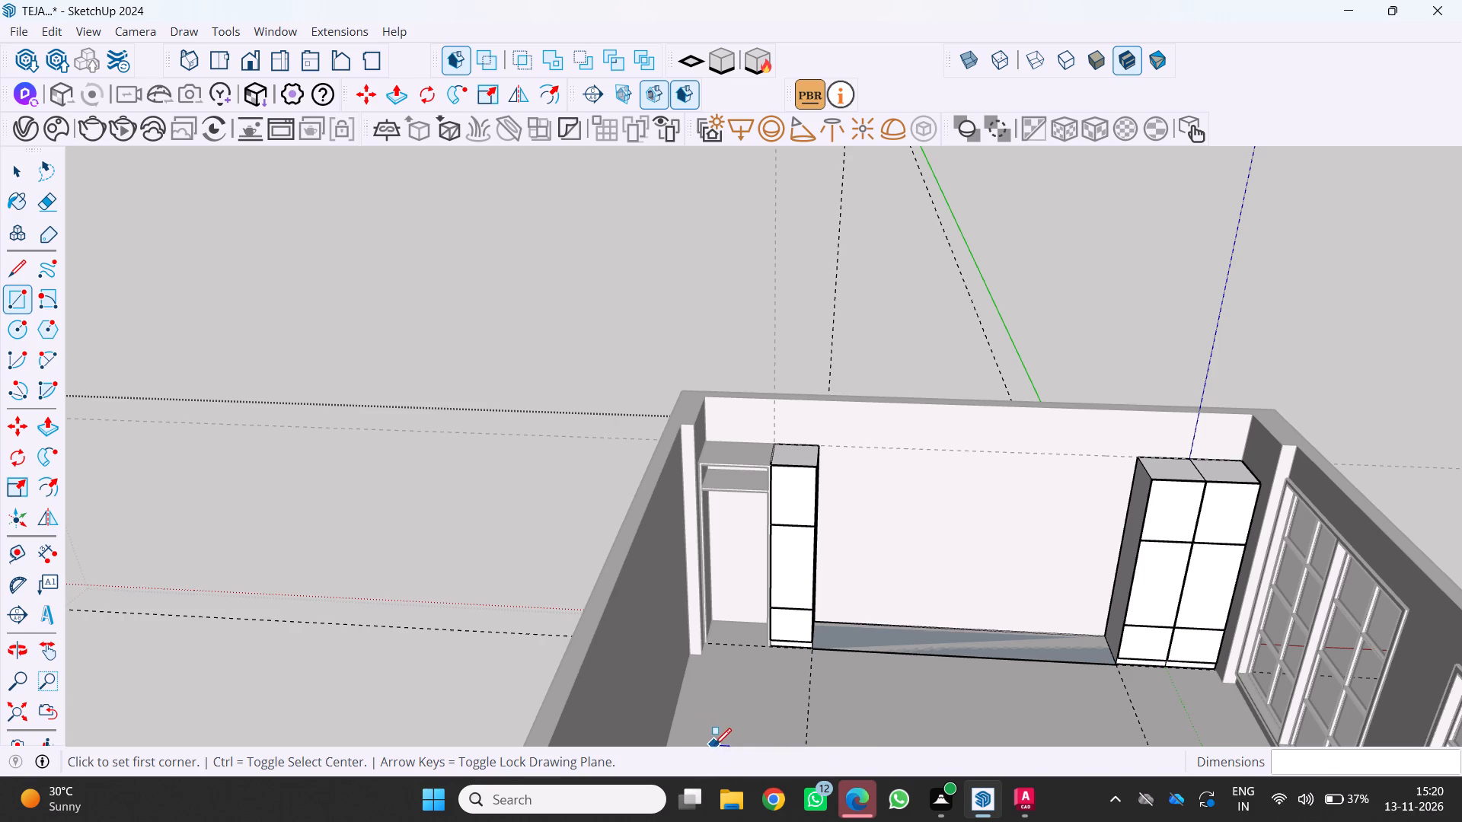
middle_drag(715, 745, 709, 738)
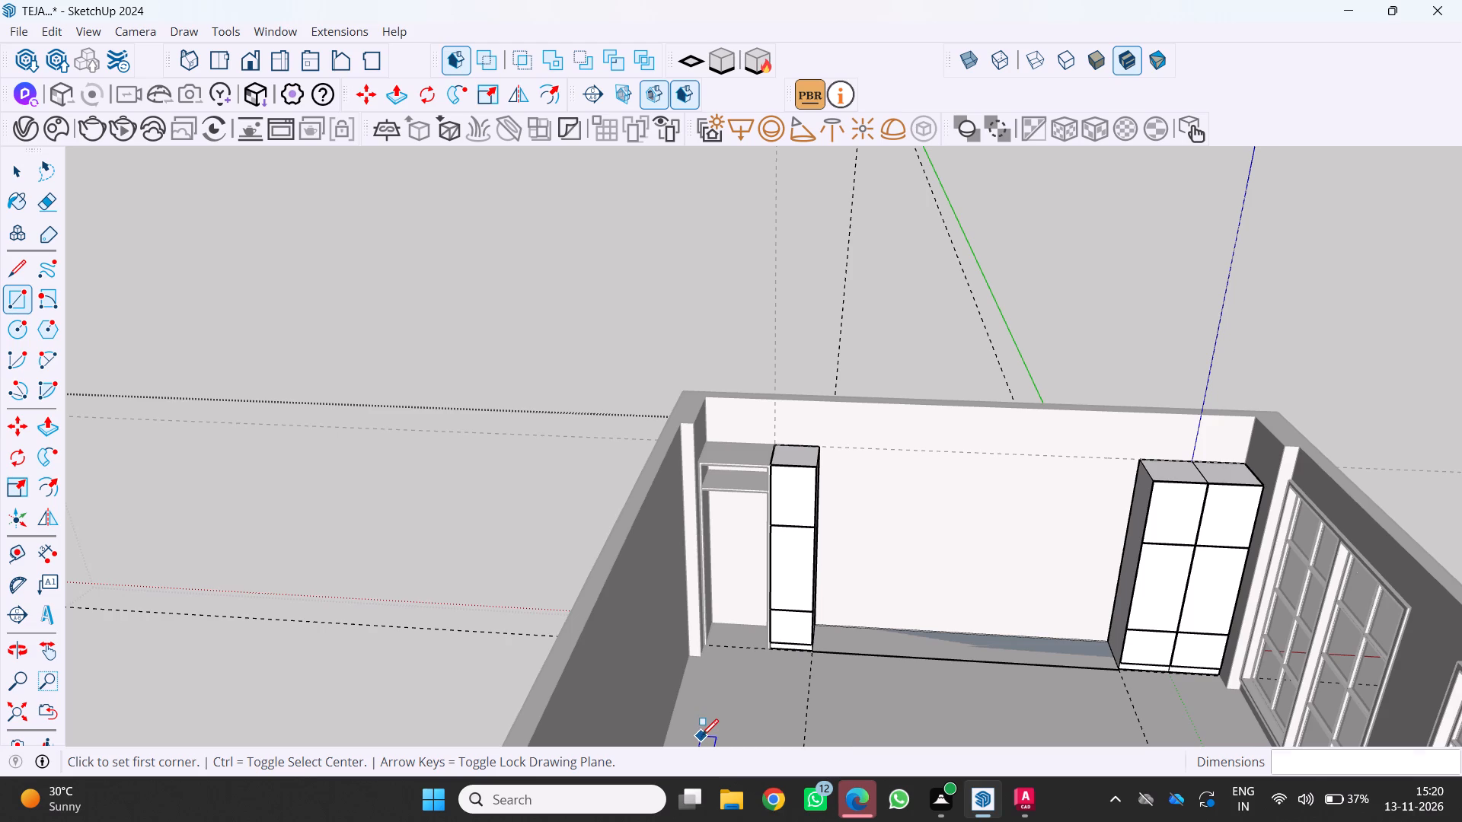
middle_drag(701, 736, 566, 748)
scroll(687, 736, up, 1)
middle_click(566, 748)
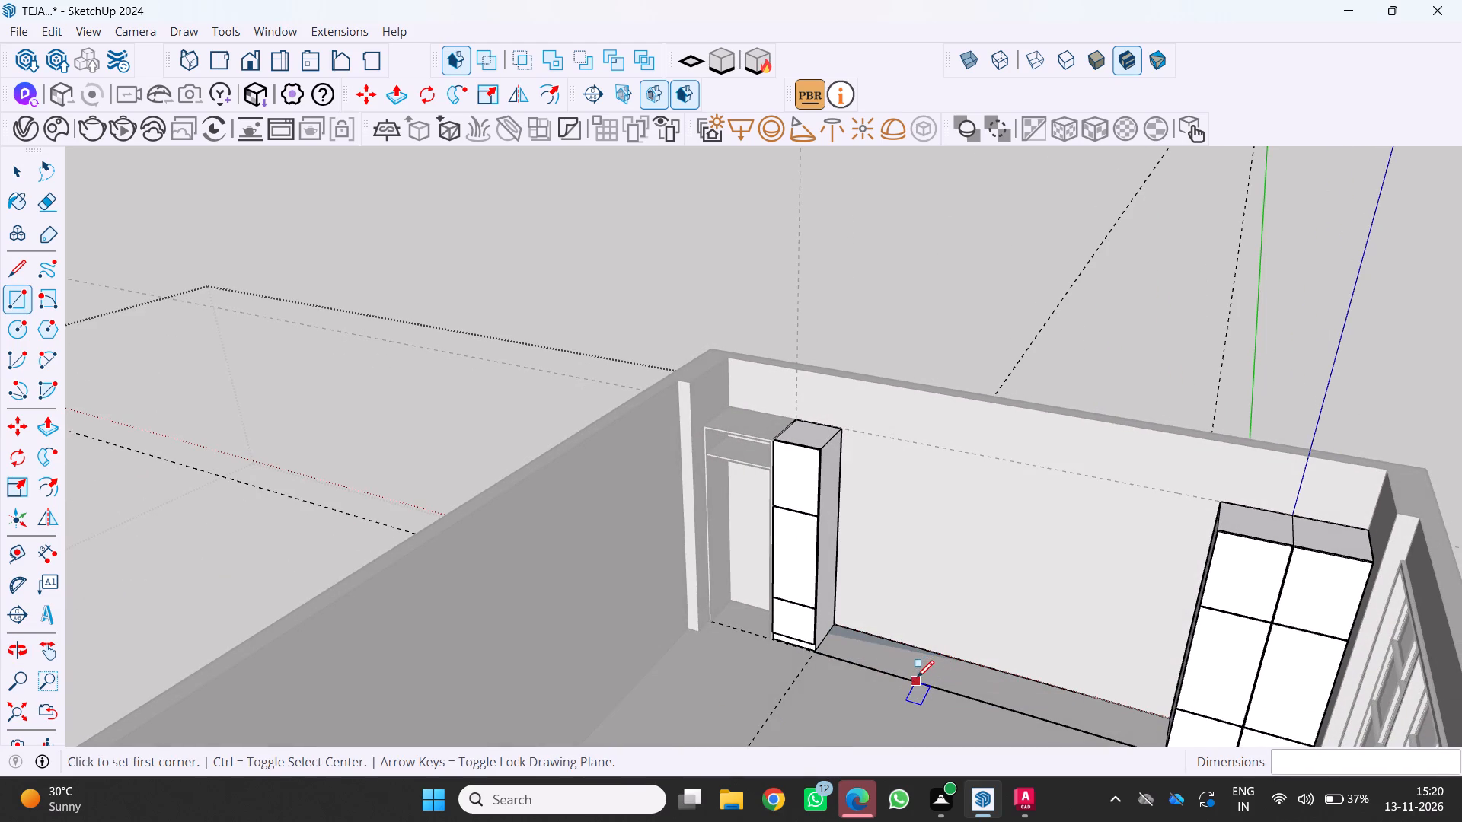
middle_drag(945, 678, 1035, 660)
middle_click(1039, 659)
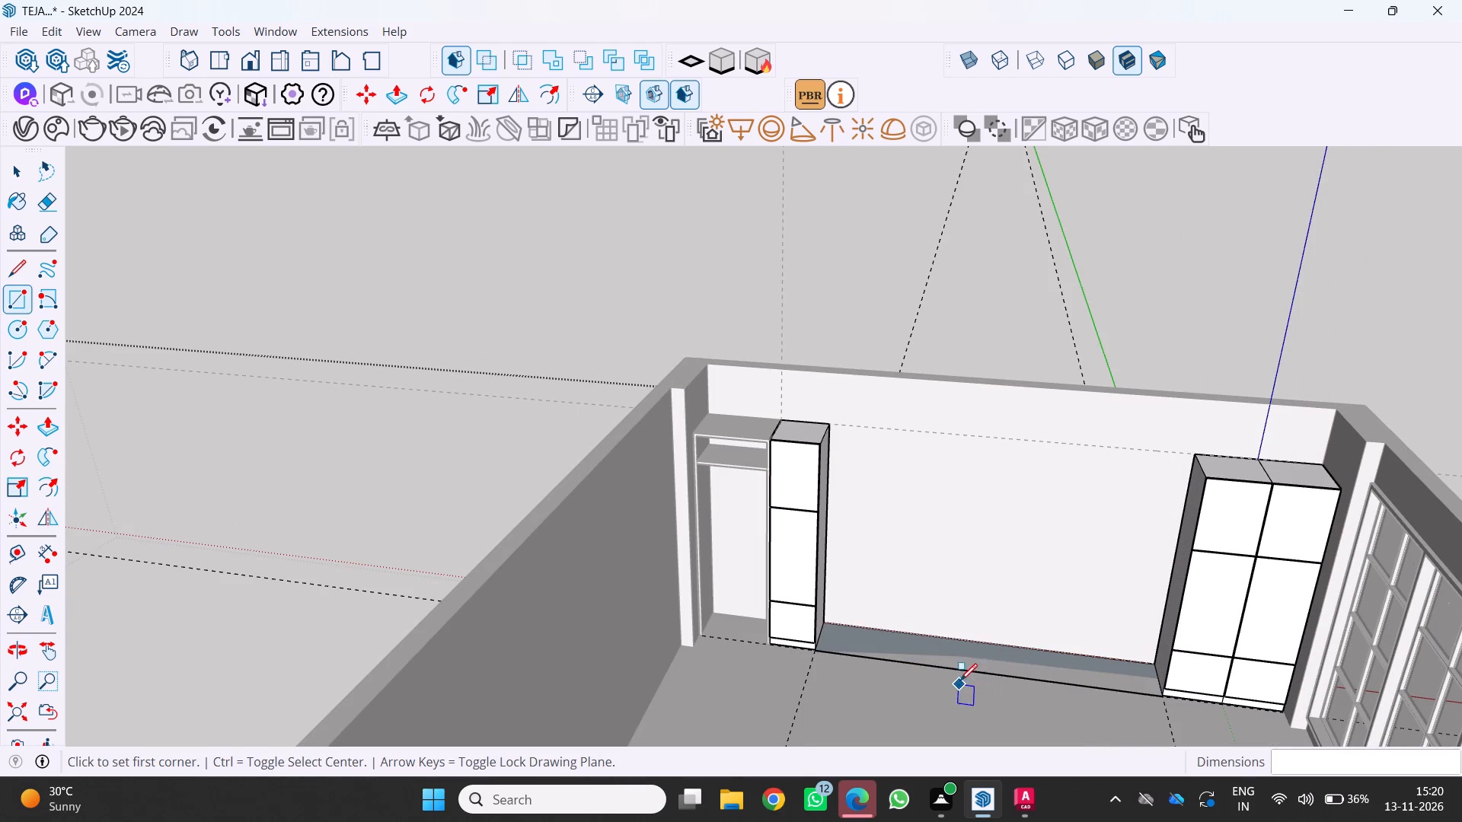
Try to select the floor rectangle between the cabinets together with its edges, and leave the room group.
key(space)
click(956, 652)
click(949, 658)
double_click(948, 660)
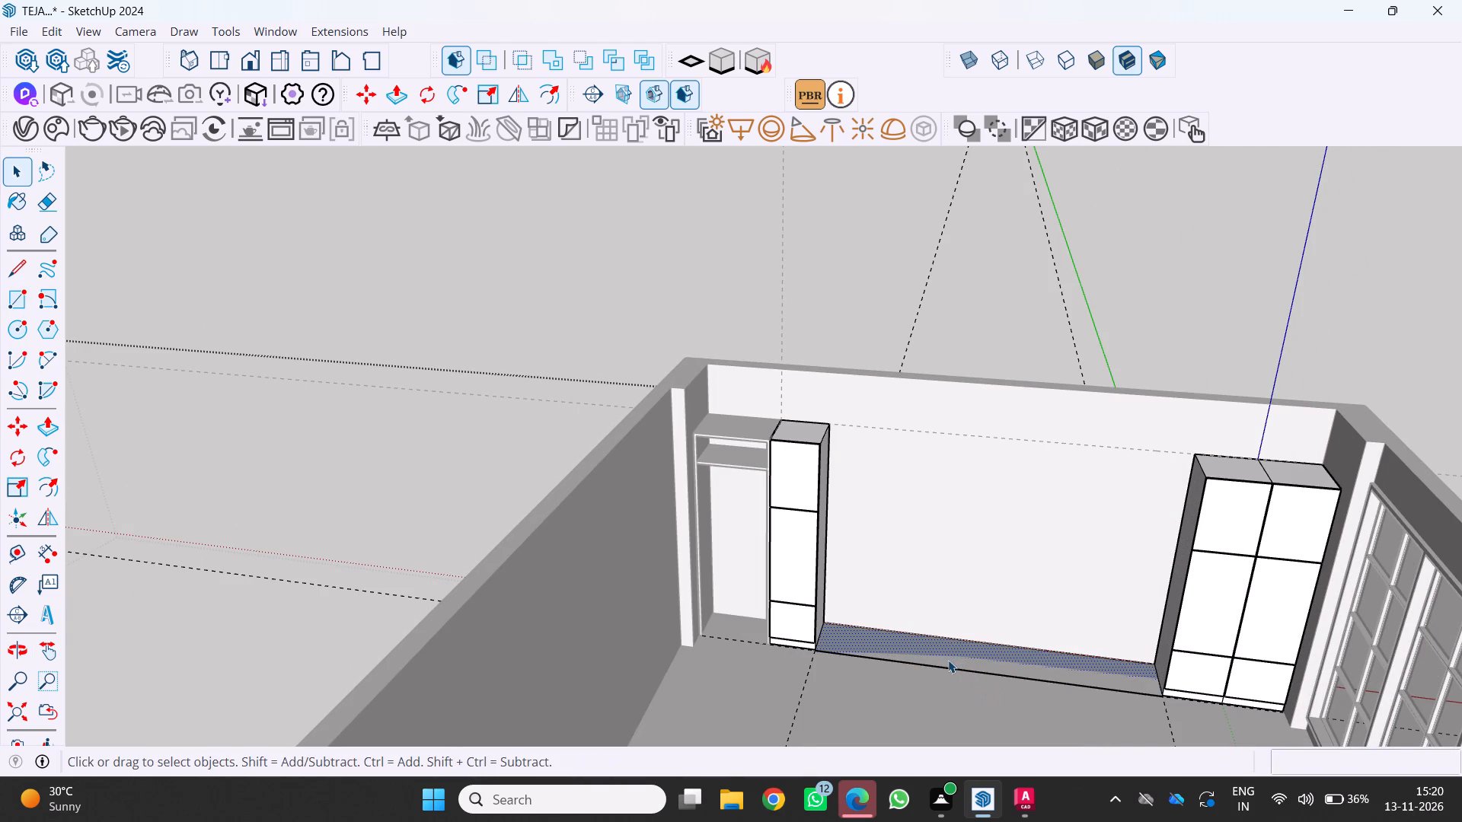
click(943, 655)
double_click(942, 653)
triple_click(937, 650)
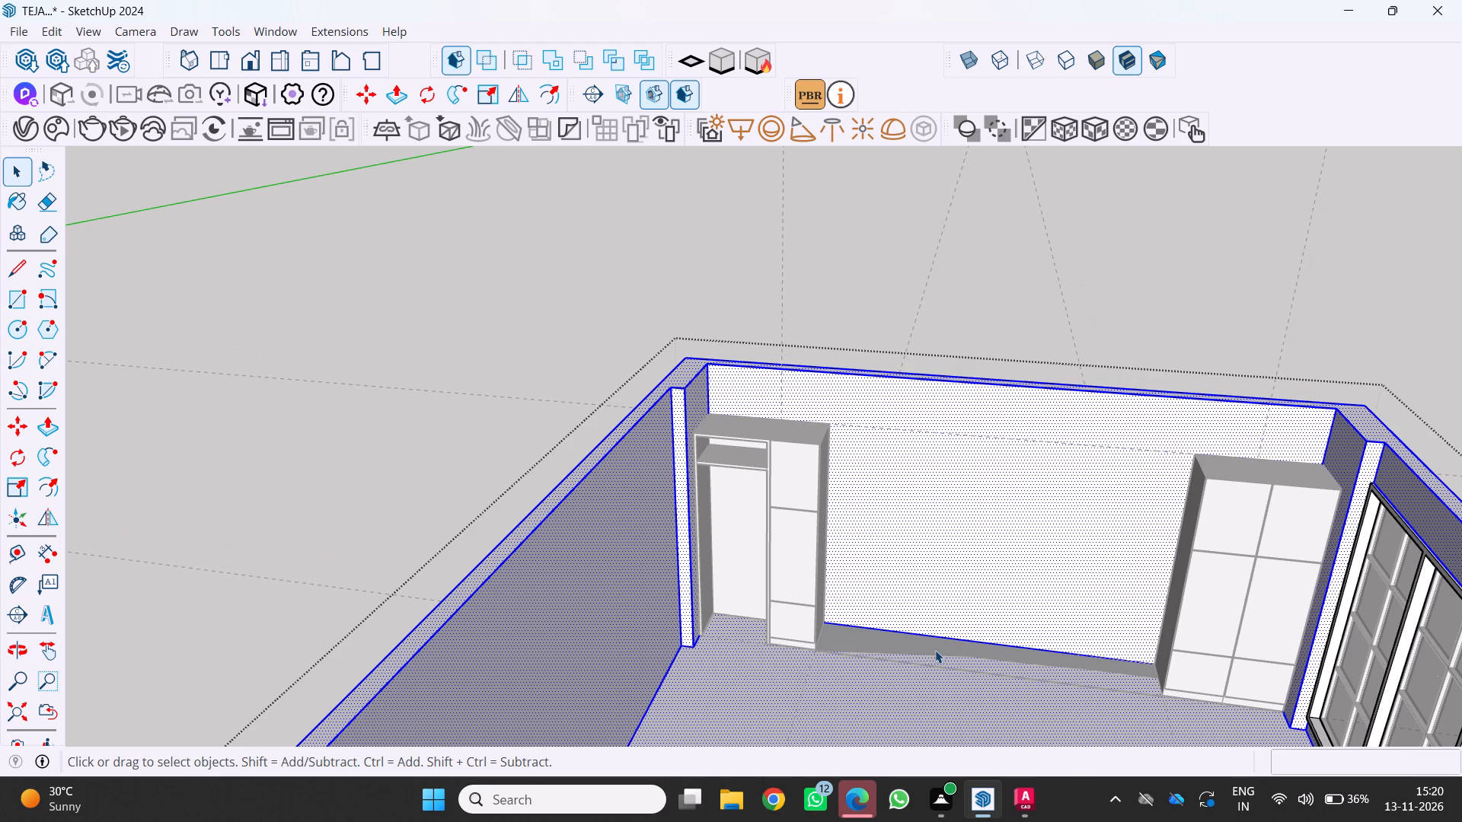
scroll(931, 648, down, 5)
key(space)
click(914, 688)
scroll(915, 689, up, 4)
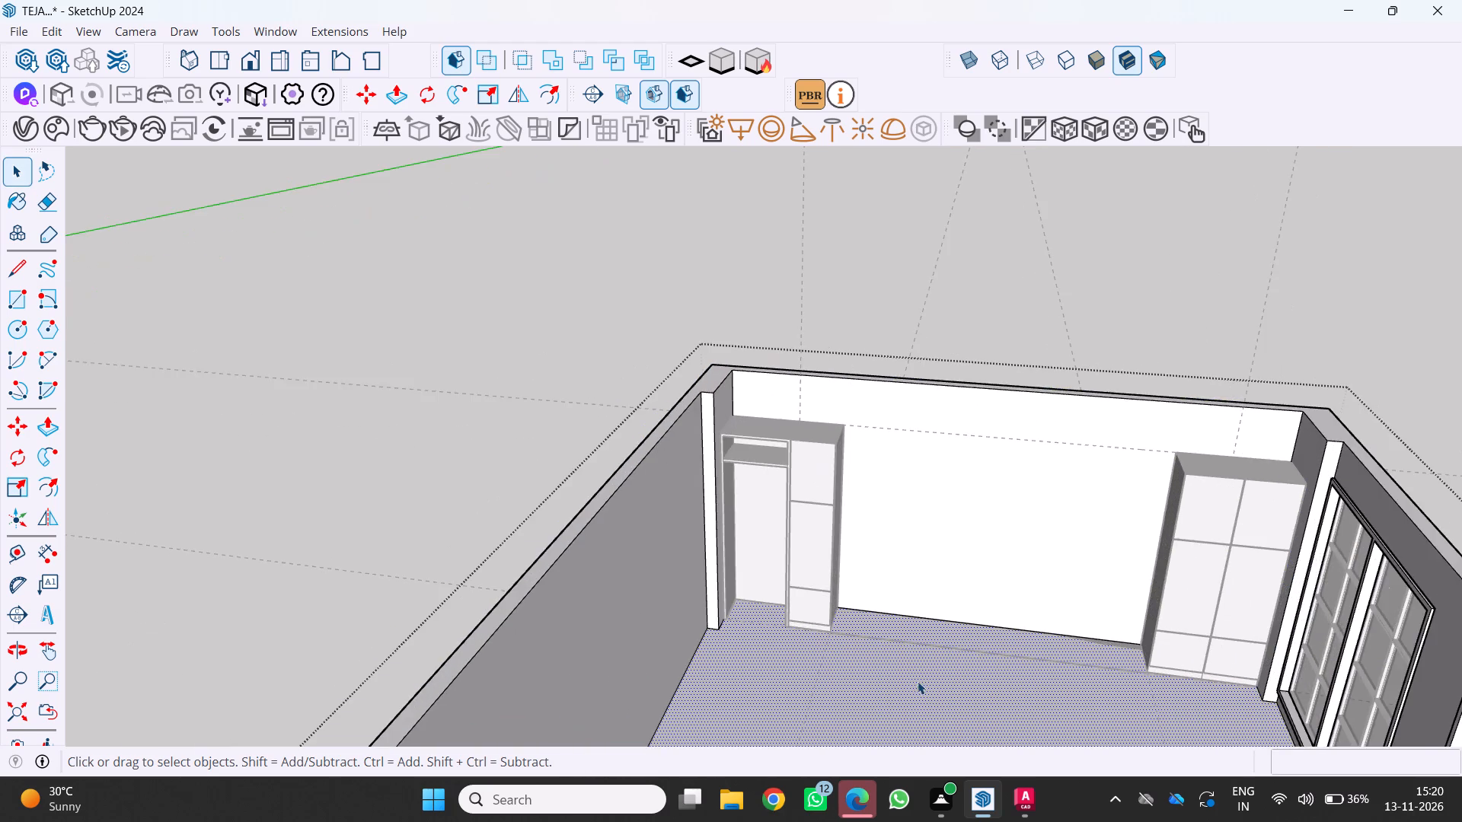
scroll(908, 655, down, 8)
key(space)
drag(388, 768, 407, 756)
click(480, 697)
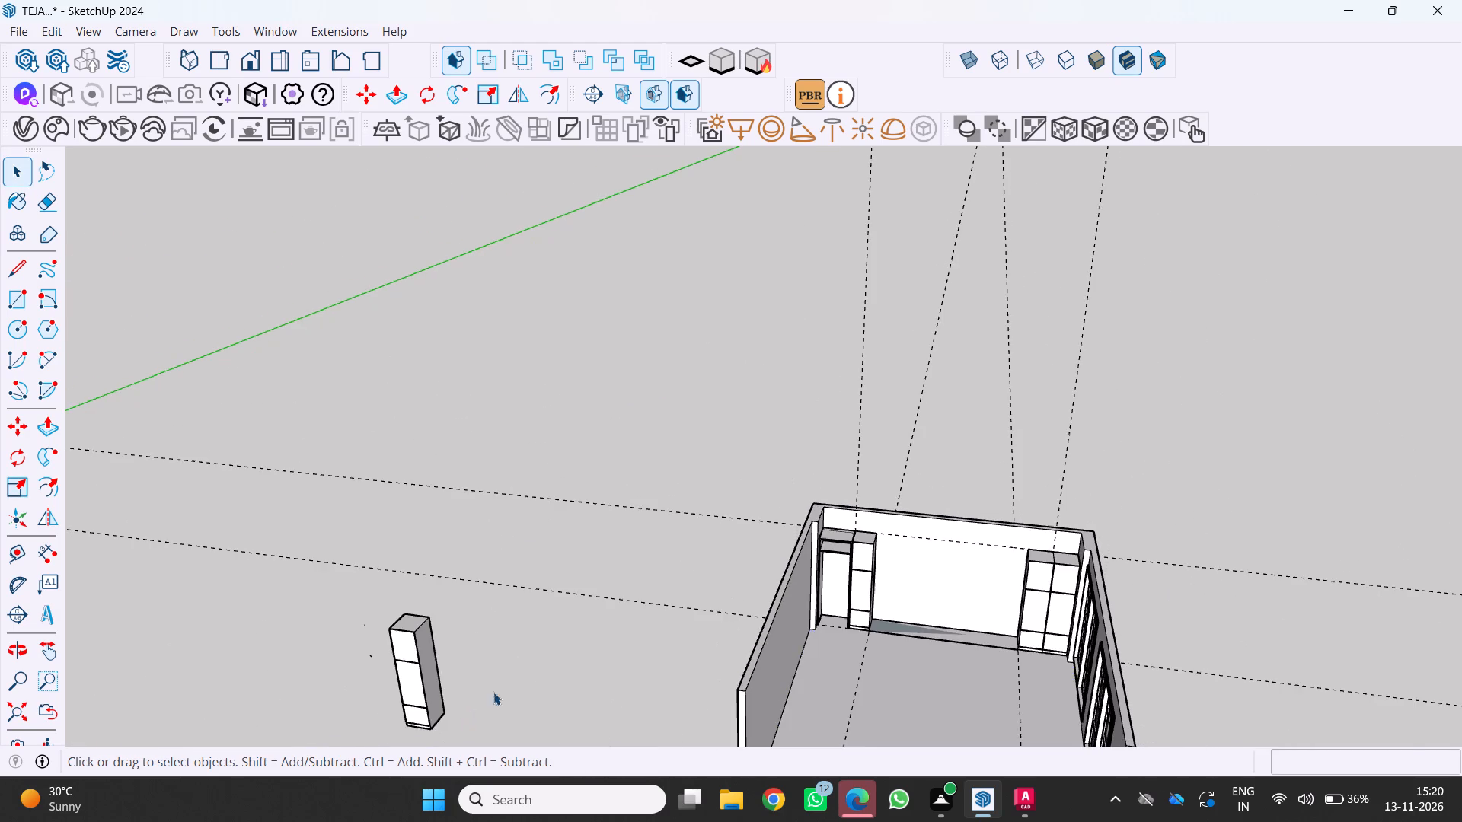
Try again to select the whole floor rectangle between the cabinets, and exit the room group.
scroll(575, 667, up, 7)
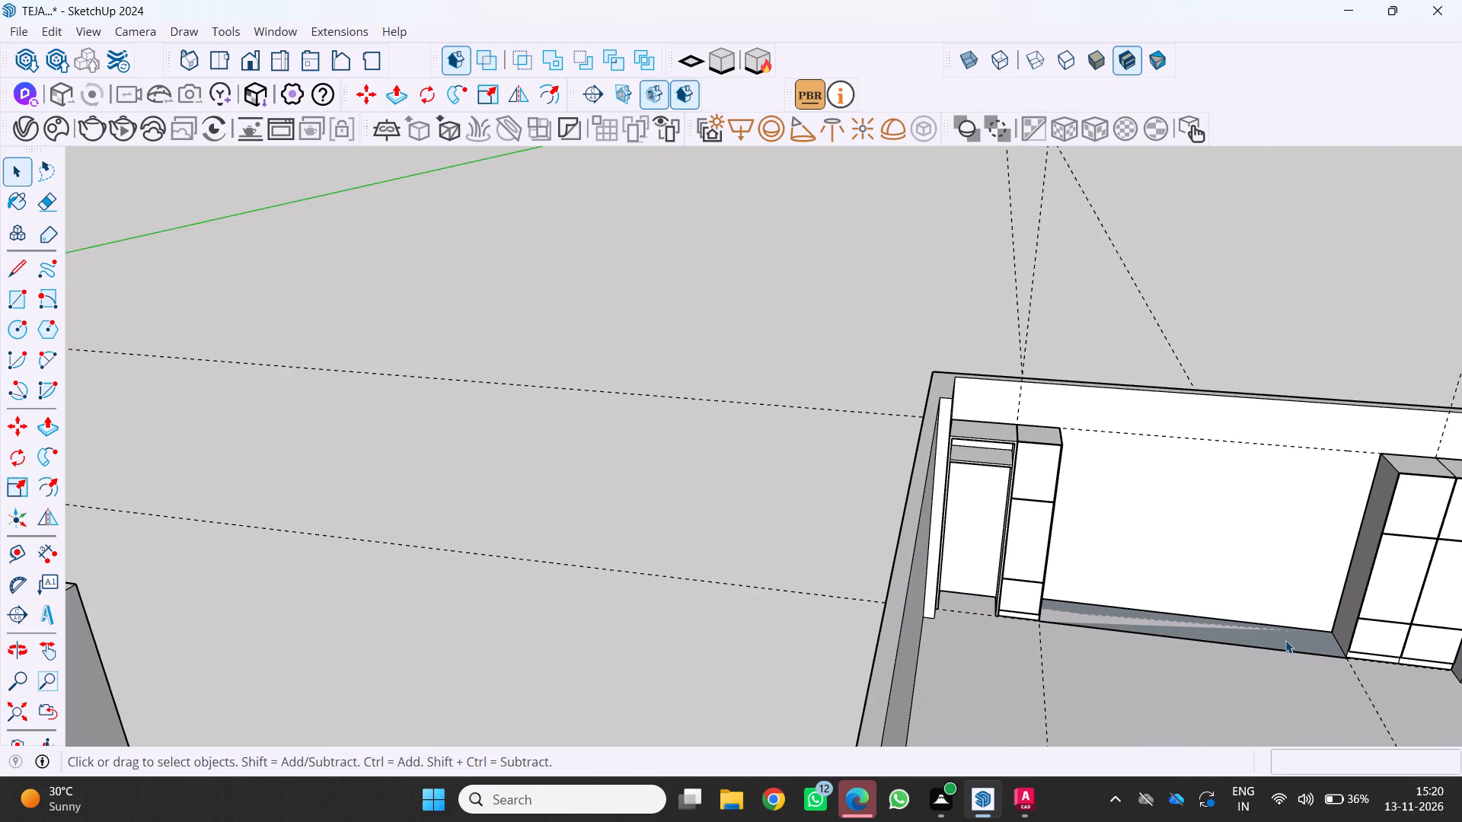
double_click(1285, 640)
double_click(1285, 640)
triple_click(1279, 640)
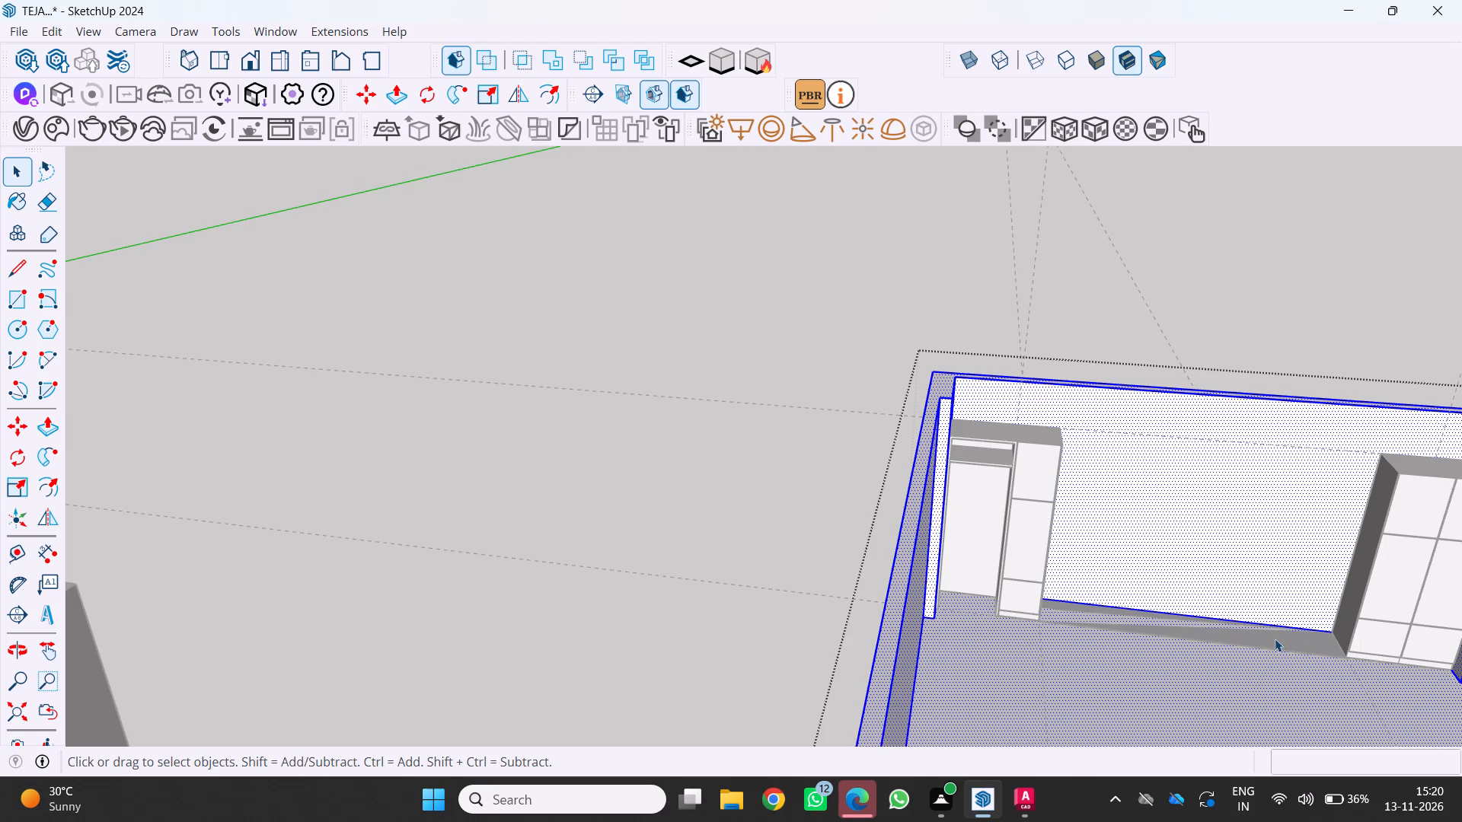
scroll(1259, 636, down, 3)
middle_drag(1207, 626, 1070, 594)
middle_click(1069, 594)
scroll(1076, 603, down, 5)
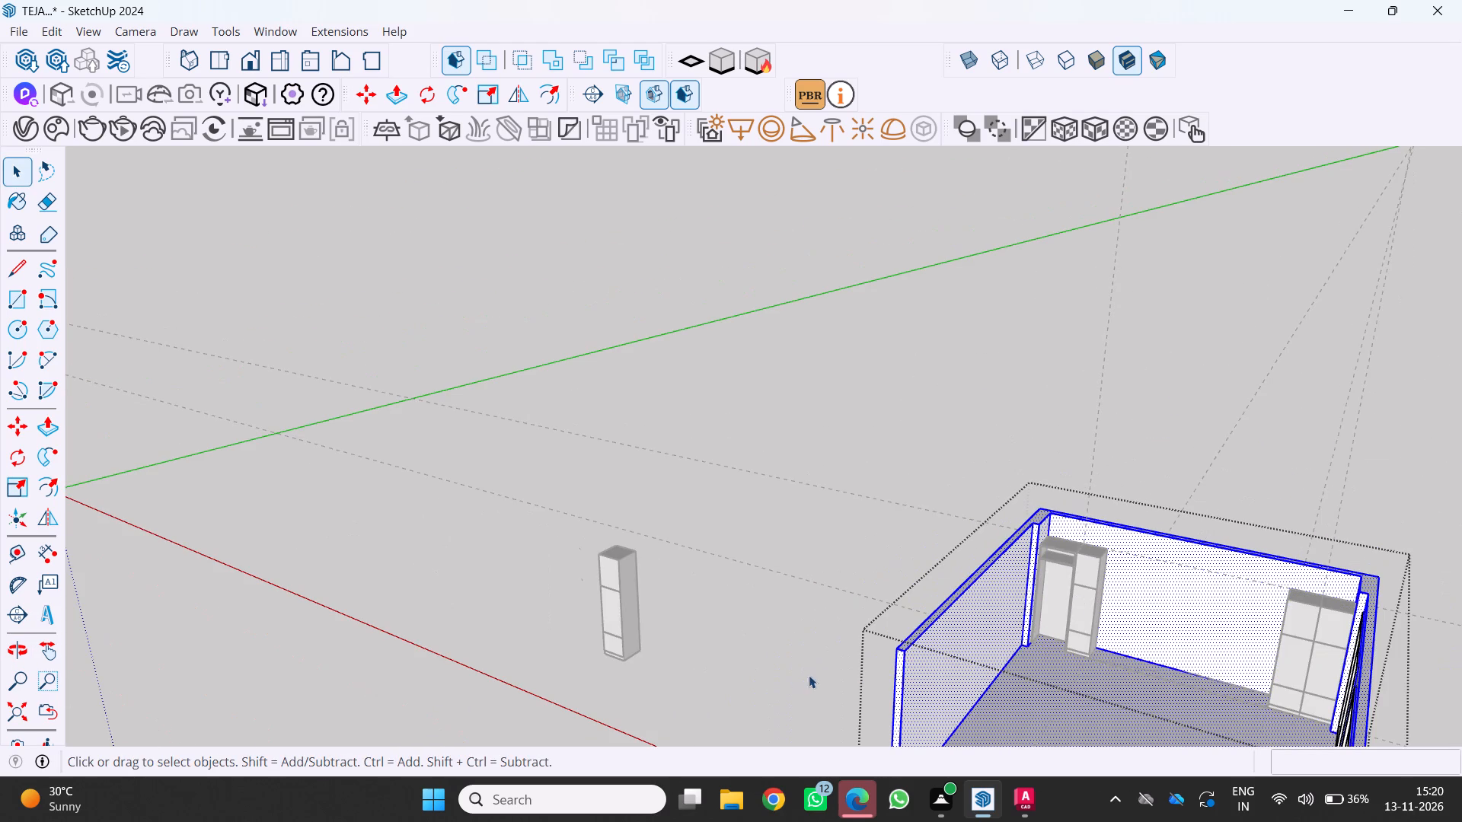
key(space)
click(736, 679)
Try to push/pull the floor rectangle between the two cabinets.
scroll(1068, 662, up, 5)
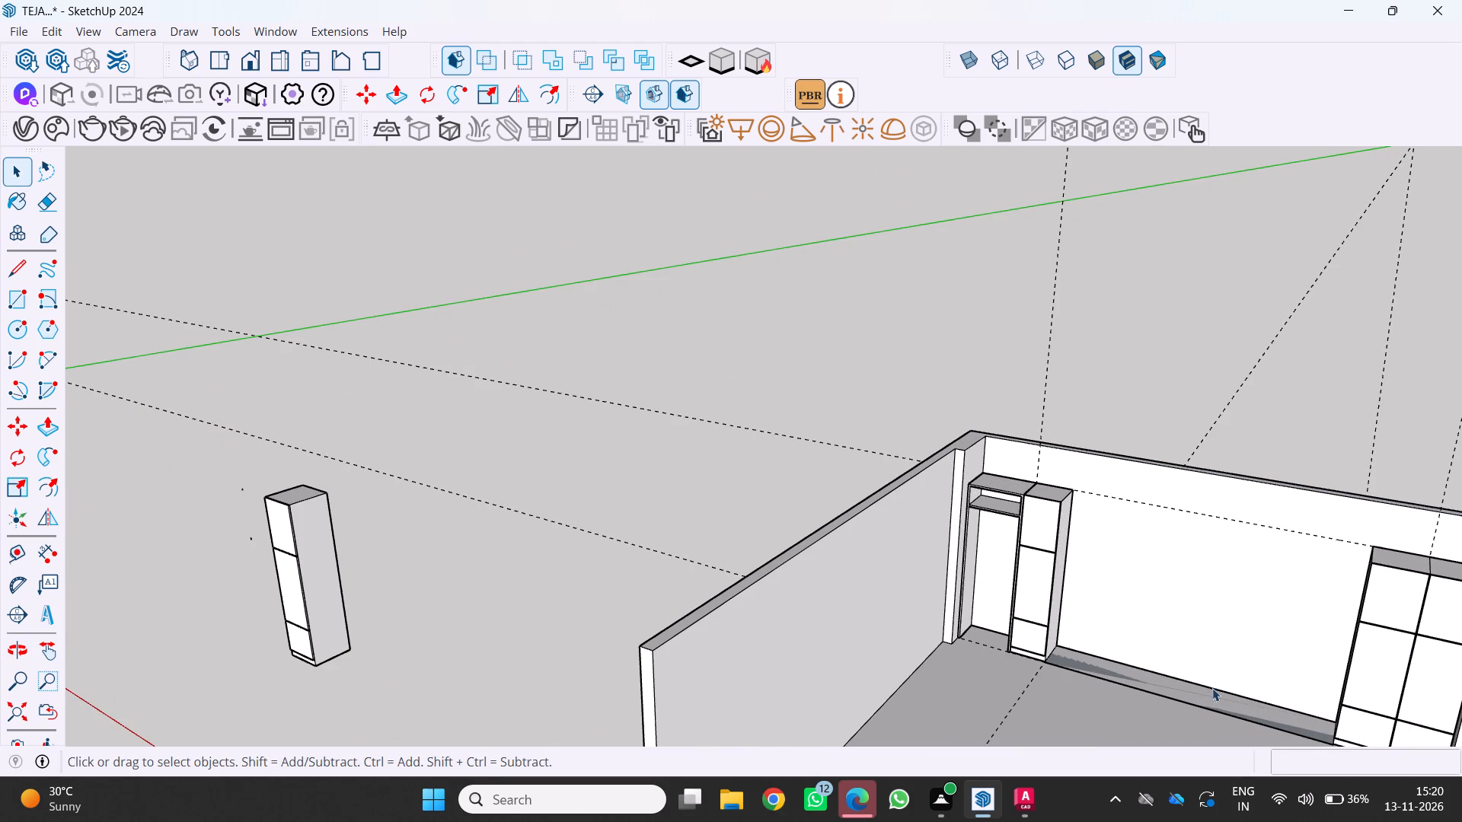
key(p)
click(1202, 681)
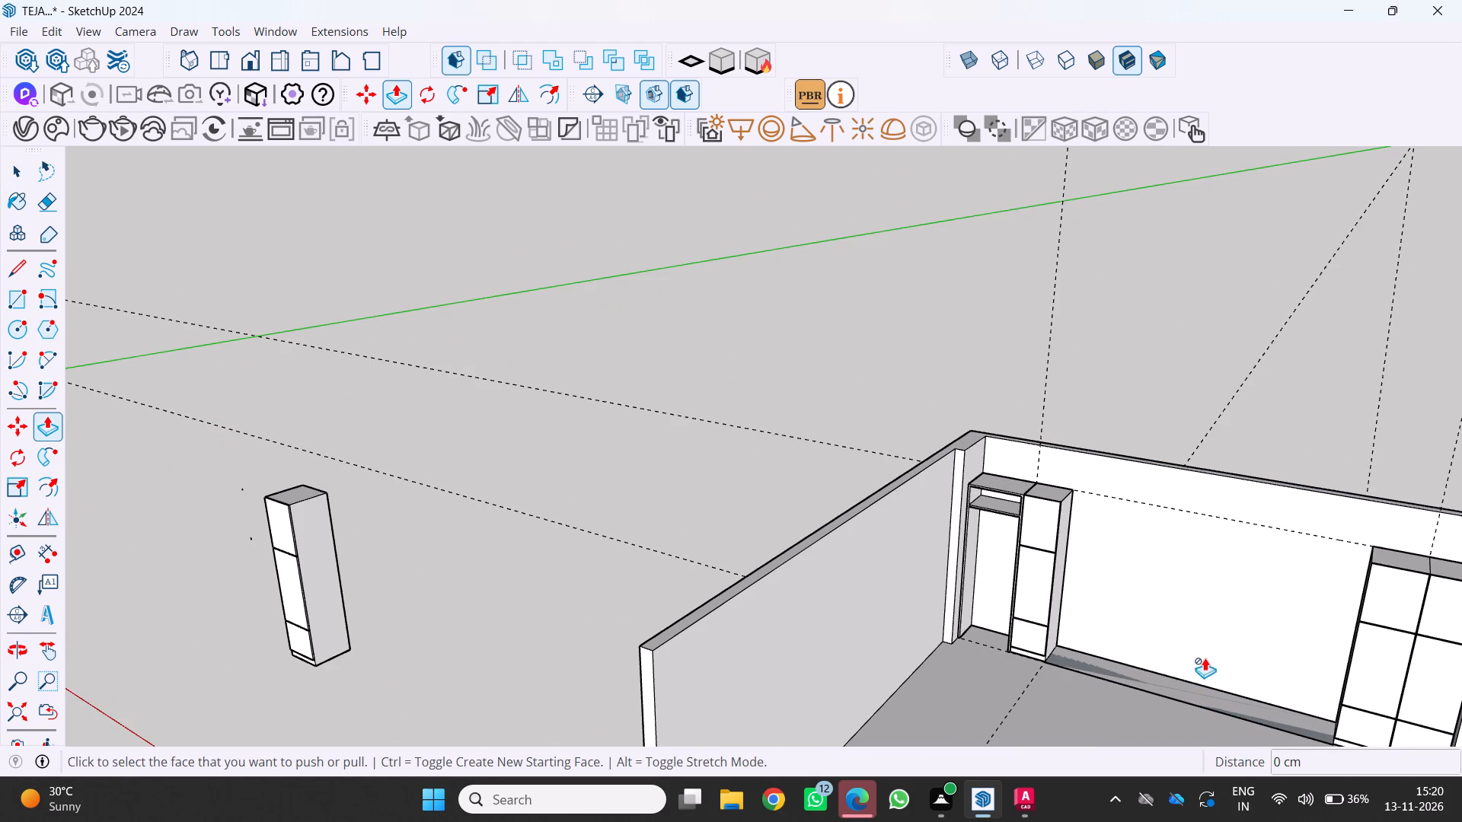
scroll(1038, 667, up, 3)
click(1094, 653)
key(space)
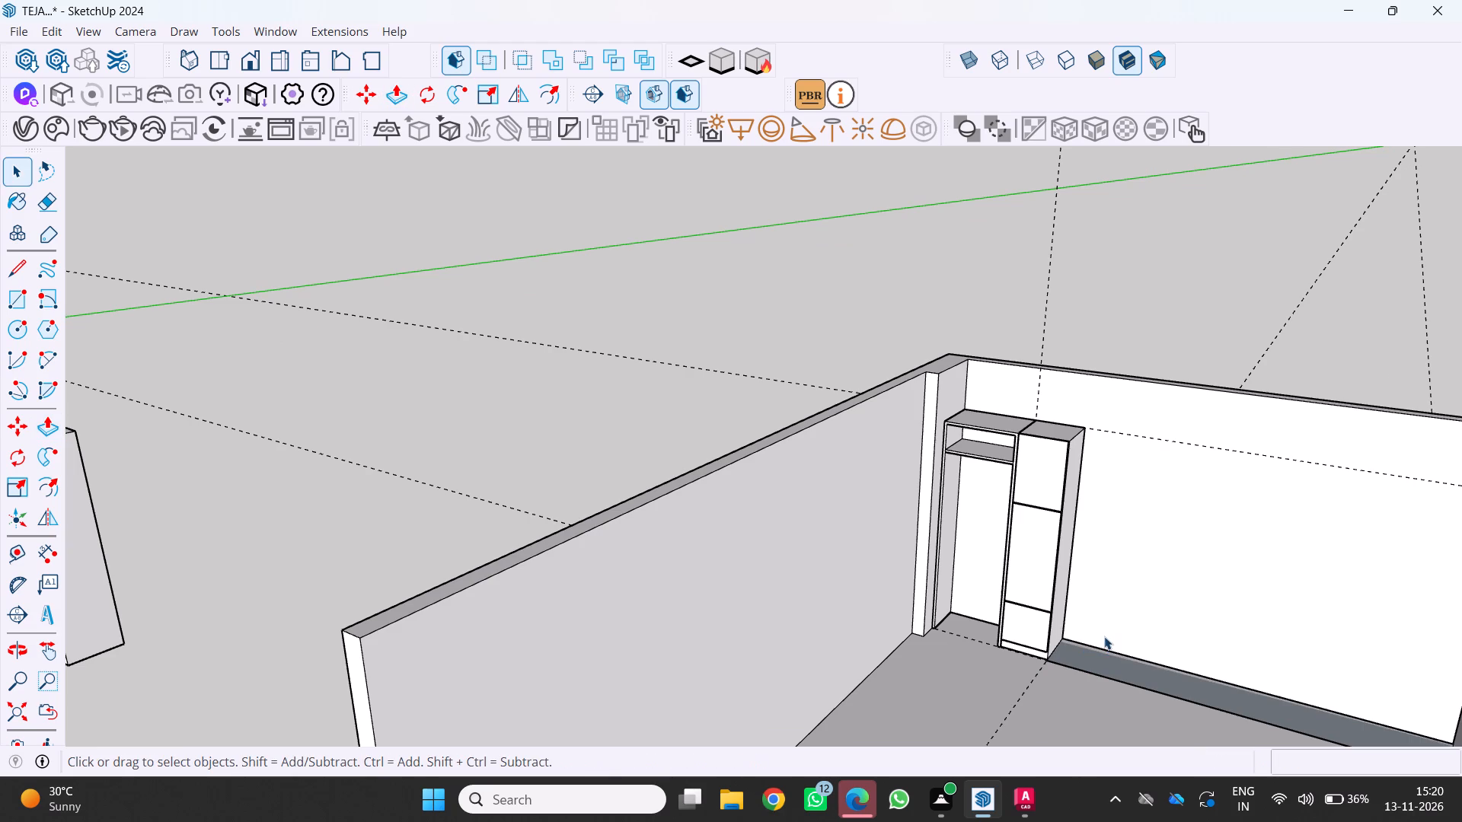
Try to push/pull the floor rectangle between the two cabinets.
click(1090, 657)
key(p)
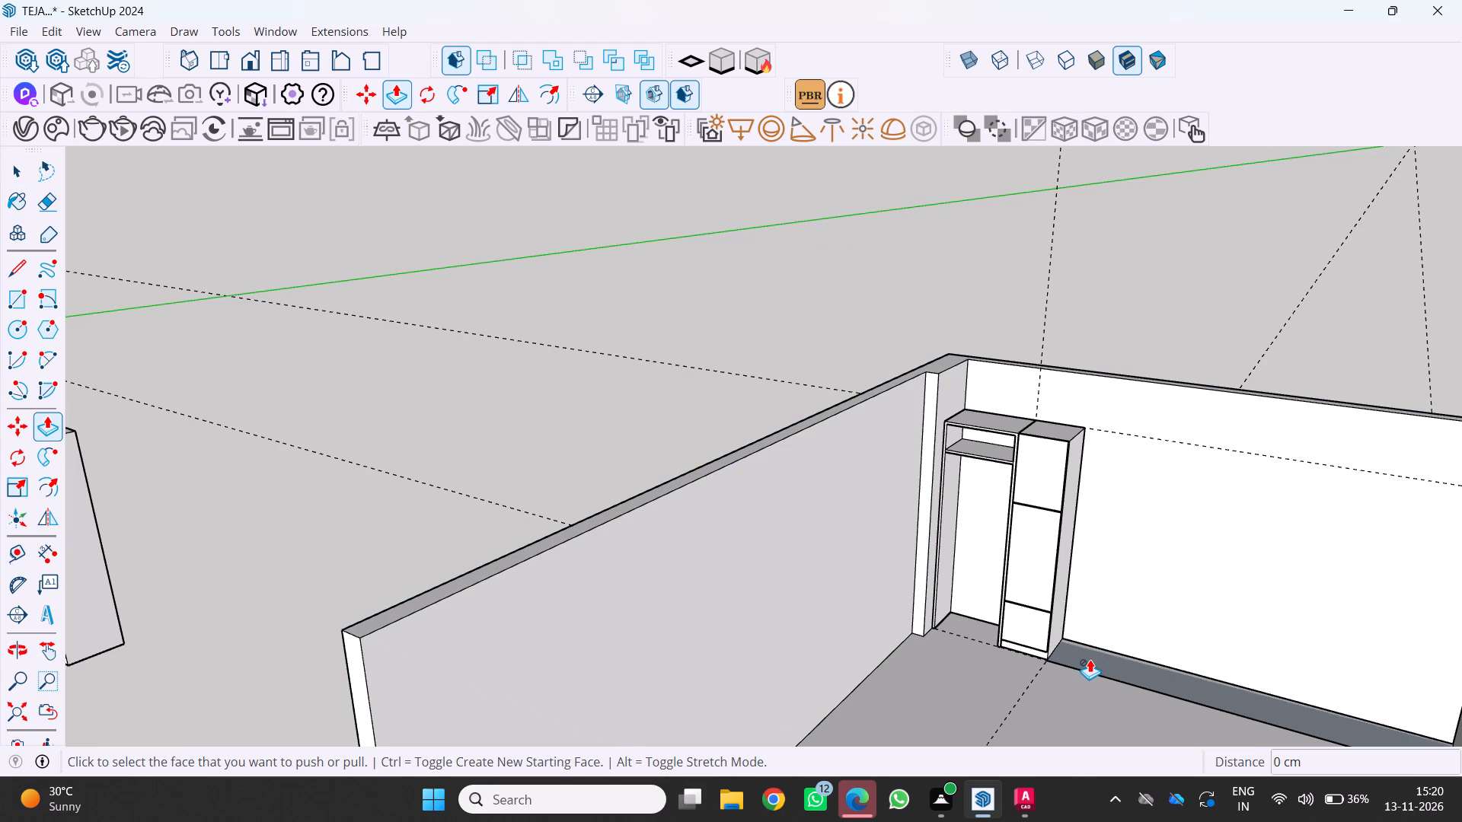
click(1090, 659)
Inside the room group, draw a floor rectangle about 380 by 60 cm from the single-column cabinet's back corner to the two-column cabinet's front corner.
key(space)
double_click(1089, 658)
triple_click(1086, 662)
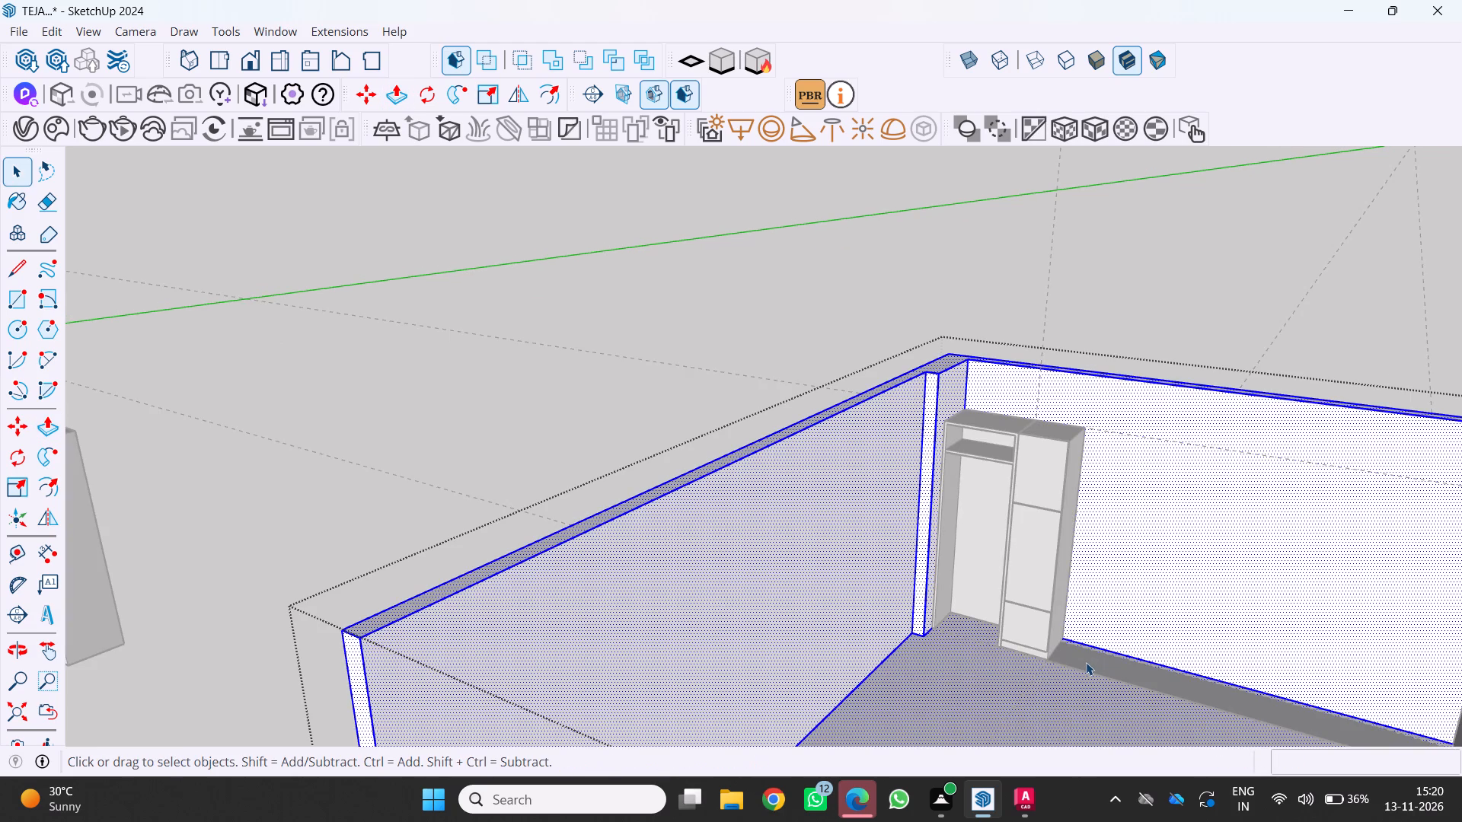
click(1086, 662)
scroll(1083, 657, down, 9)
middle_click(1074, 648)
middle_drag(1071, 649, 1185, 622)
scroll(1127, 681, up, 1)
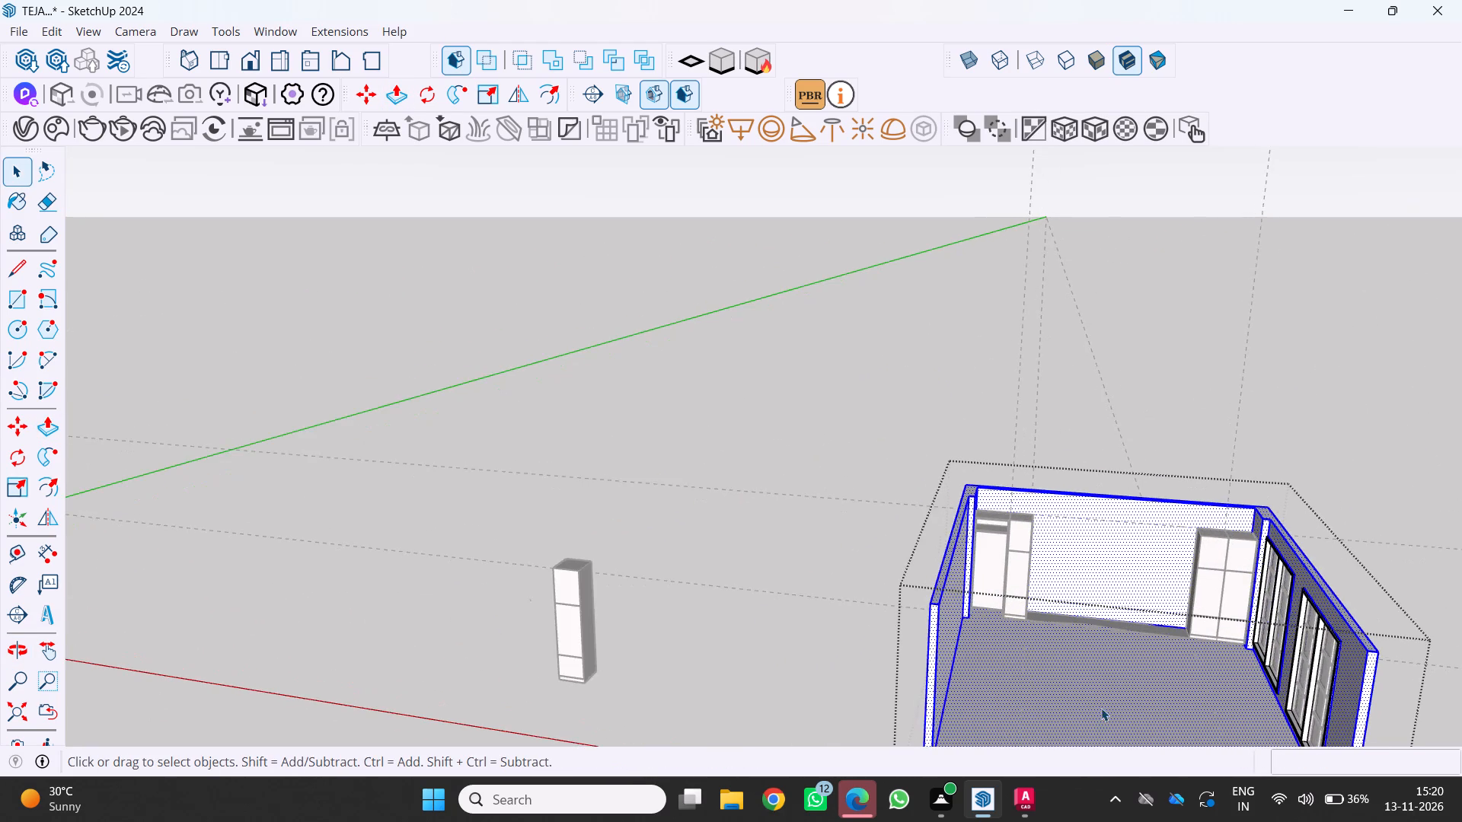
middle_drag(1123, 700, 1109, 630)
scroll(1114, 622, down, 4)
middle_drag(1101, 619, 1076, 704)
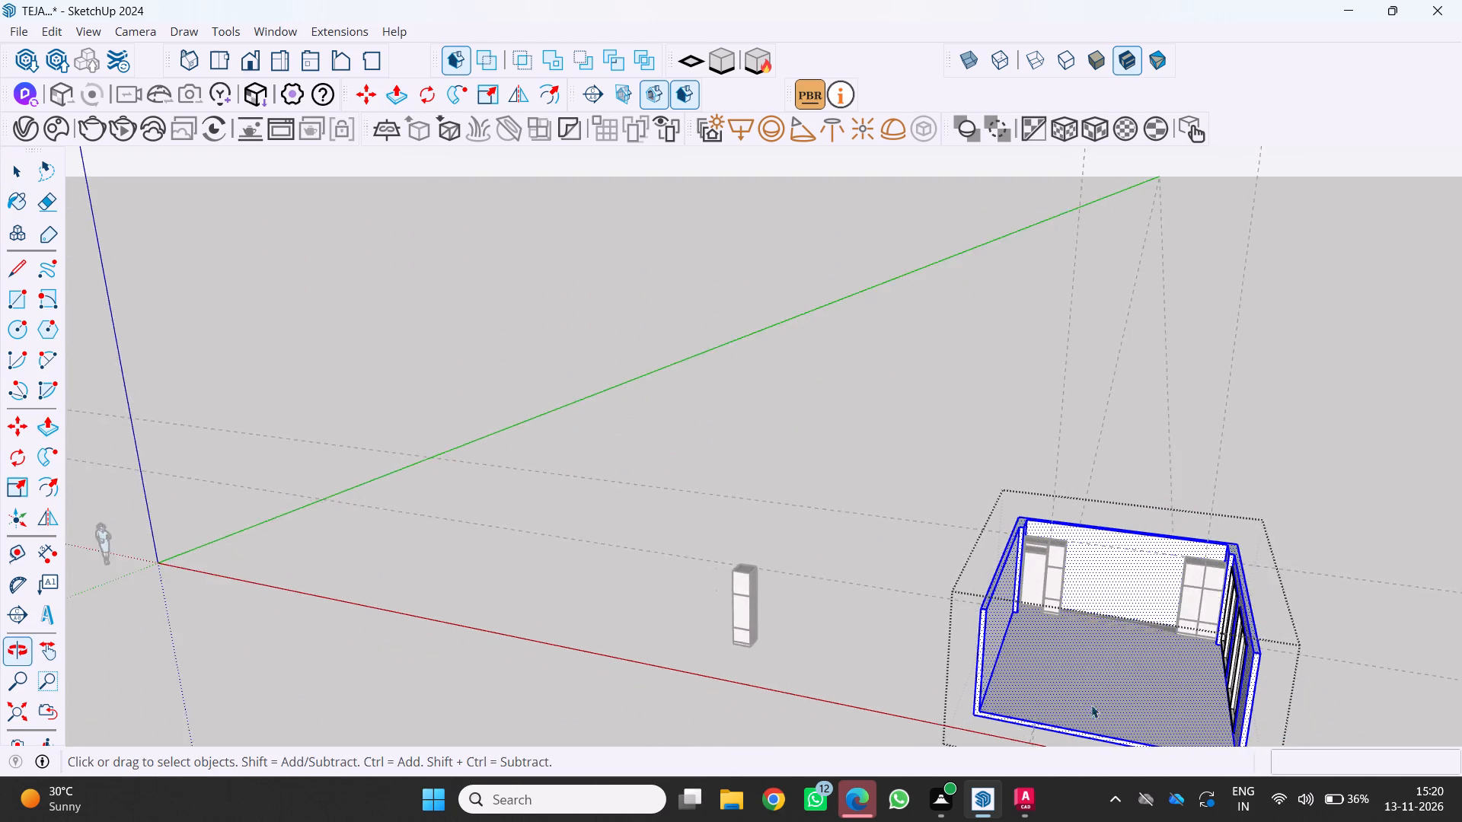
scroll(1113, 712, up, 6)
middle_drag(1095, 642, 1058, 718)
scroll(1058, 718, up, 5)
middle_drag(1062, 570, 1008, 587)
middle_click(1004, 588)
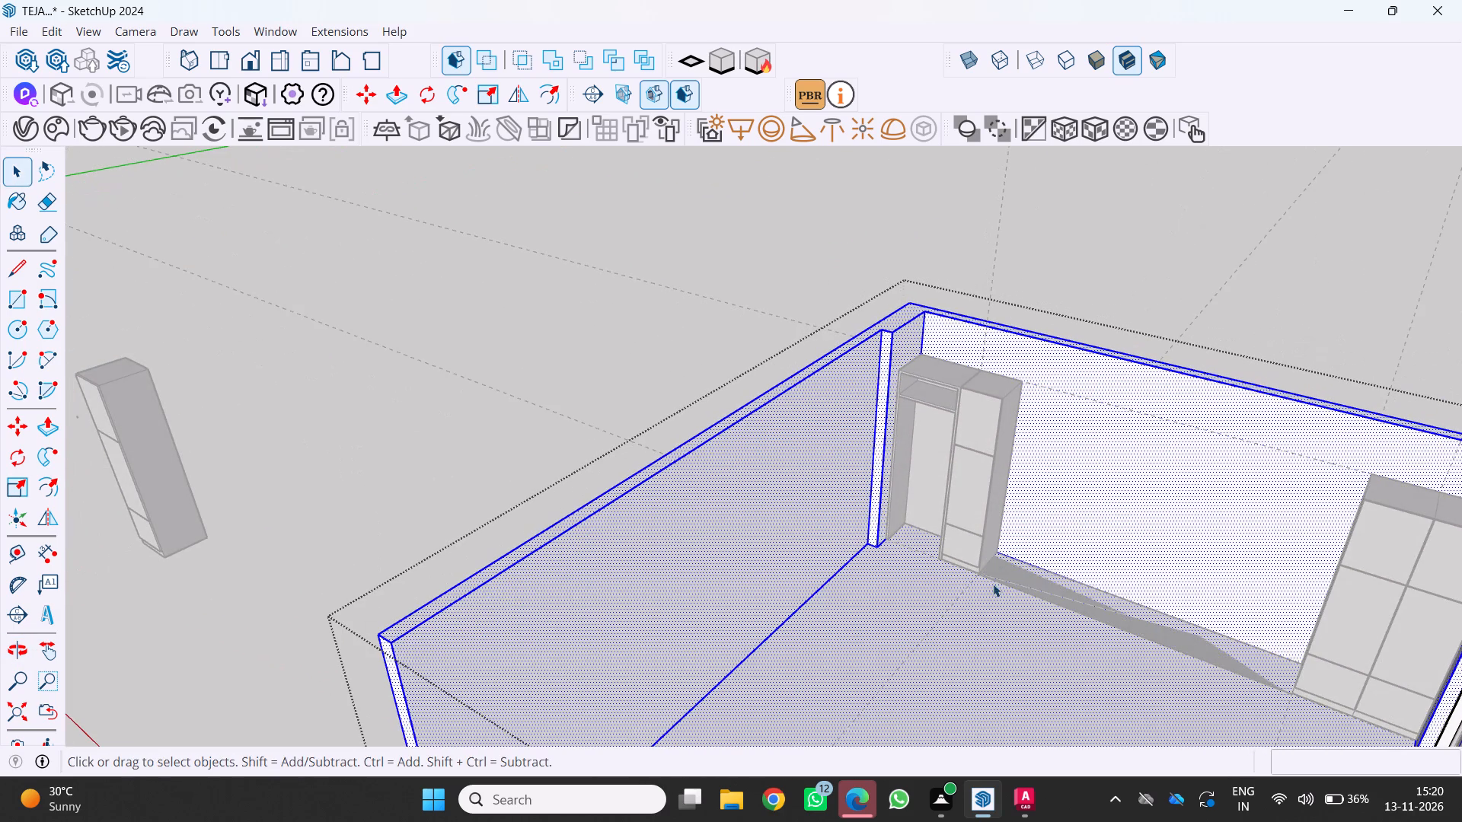
scroll(1026, 557, down, 1)
middle_drag(1028, 558, 1091, 569)
middle_click(1094, 569)
scroll(1164, 545, up, 1)
scroll(994, 572, up, 1)
middle_drag(994, 572, 915, 596)
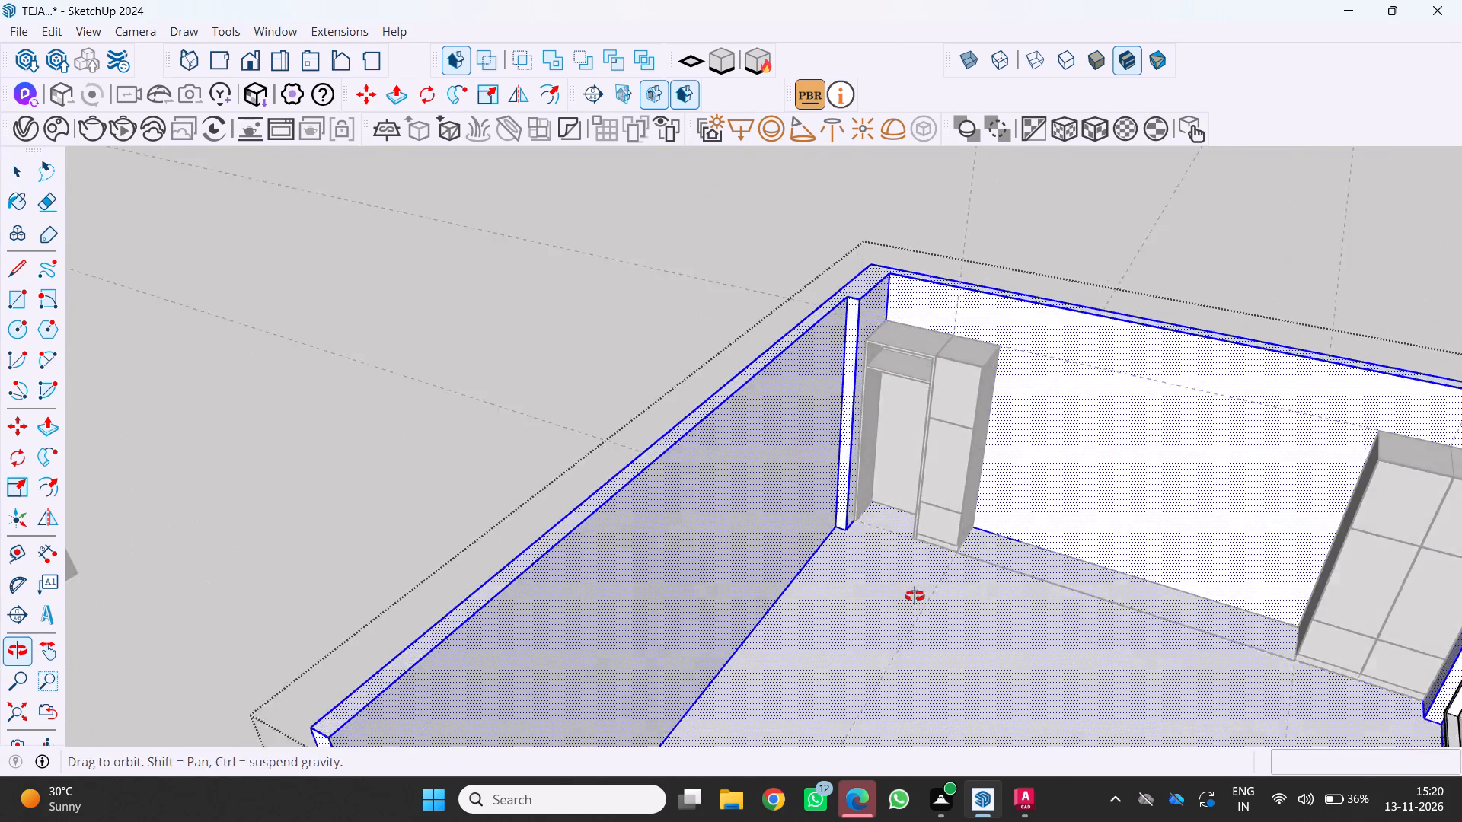
middle_drag(915, 596, 870, 602)
key(r)
scroll(970, 571, up, 4)
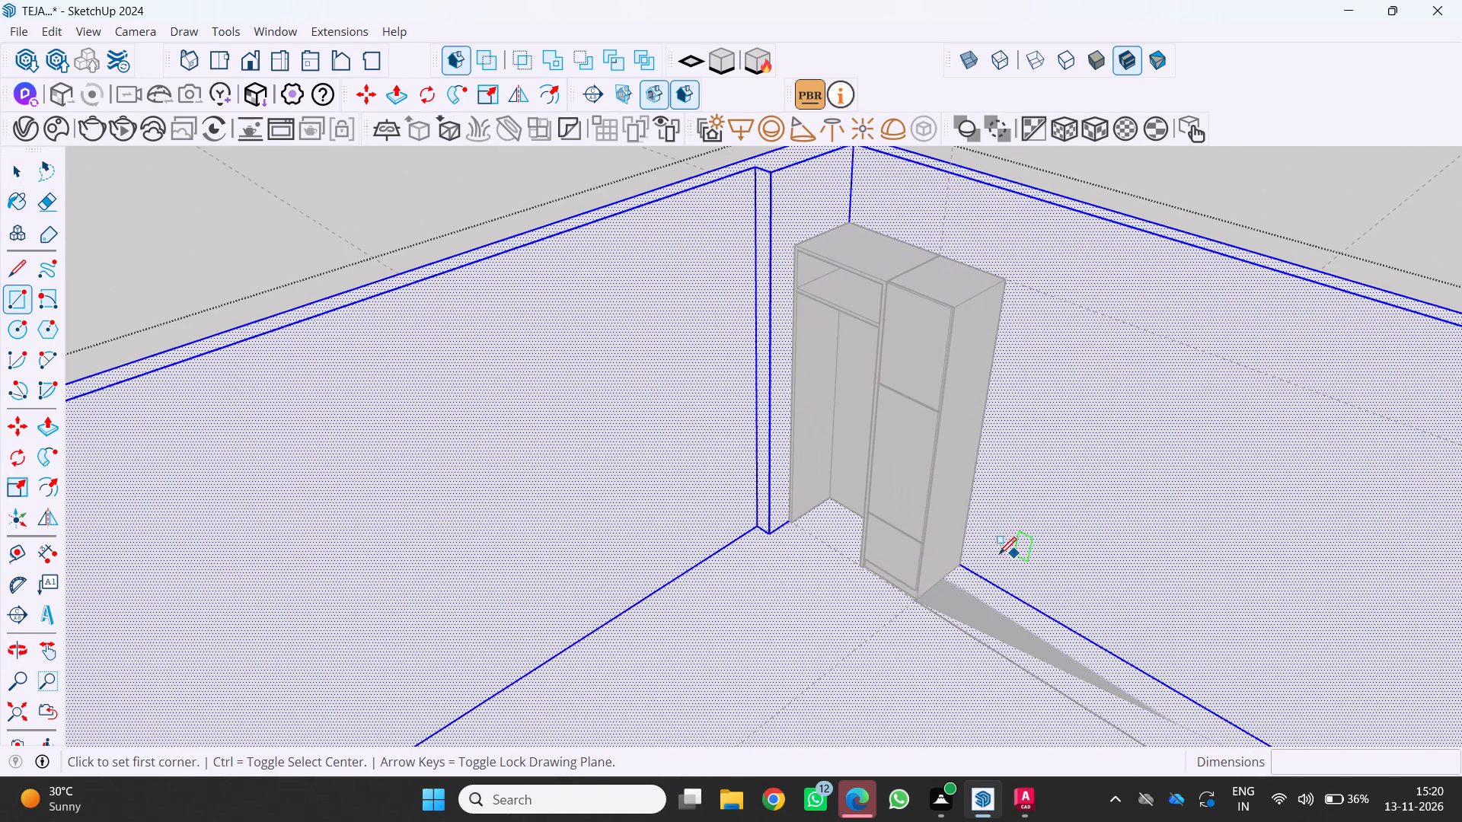
click(963, 562)
scroll(964, 568, down, 5)
middle_drag(1021, 613, 1108, 631)
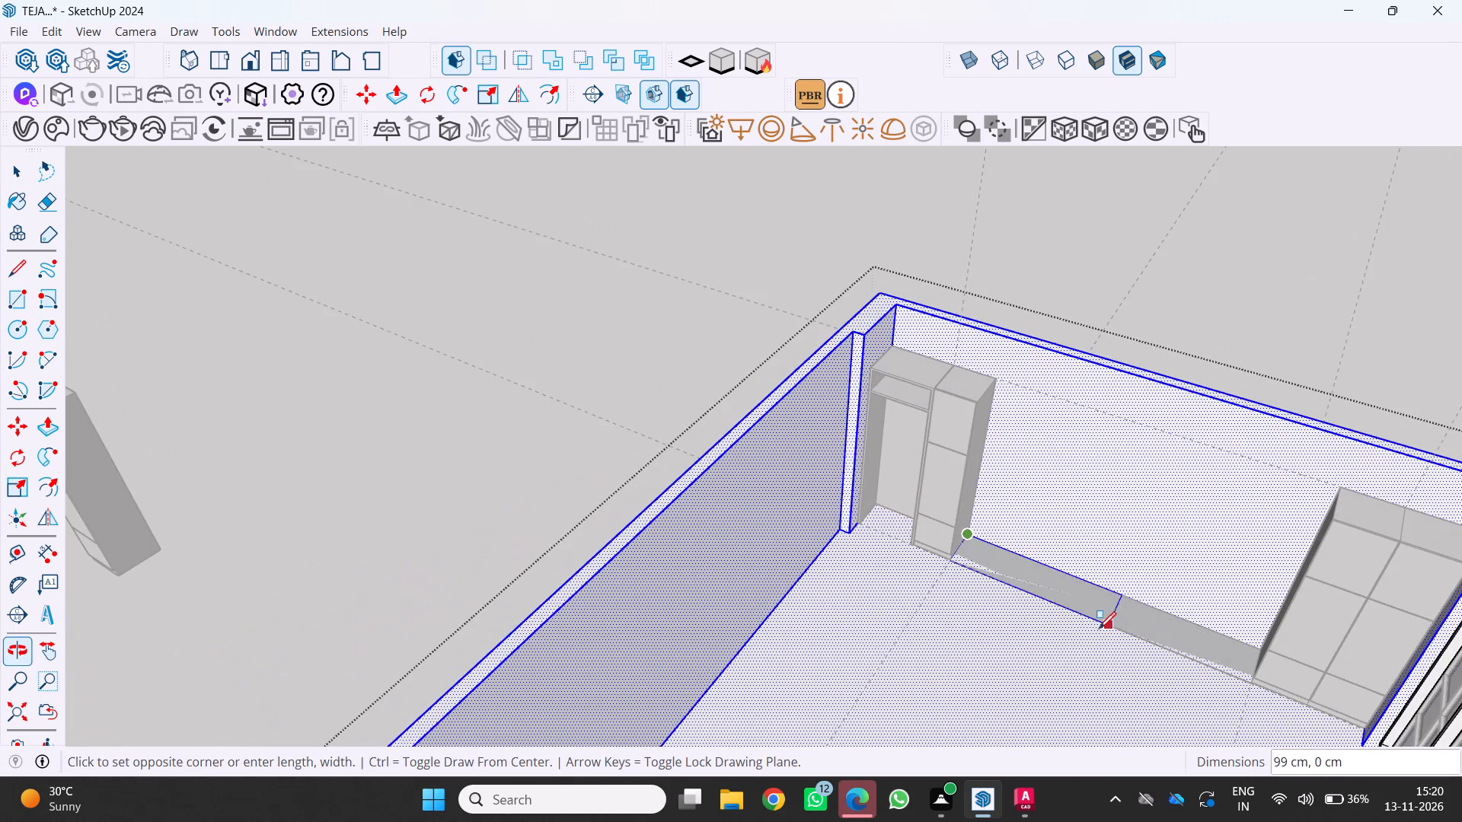
scroll(910, 604, up, 11)
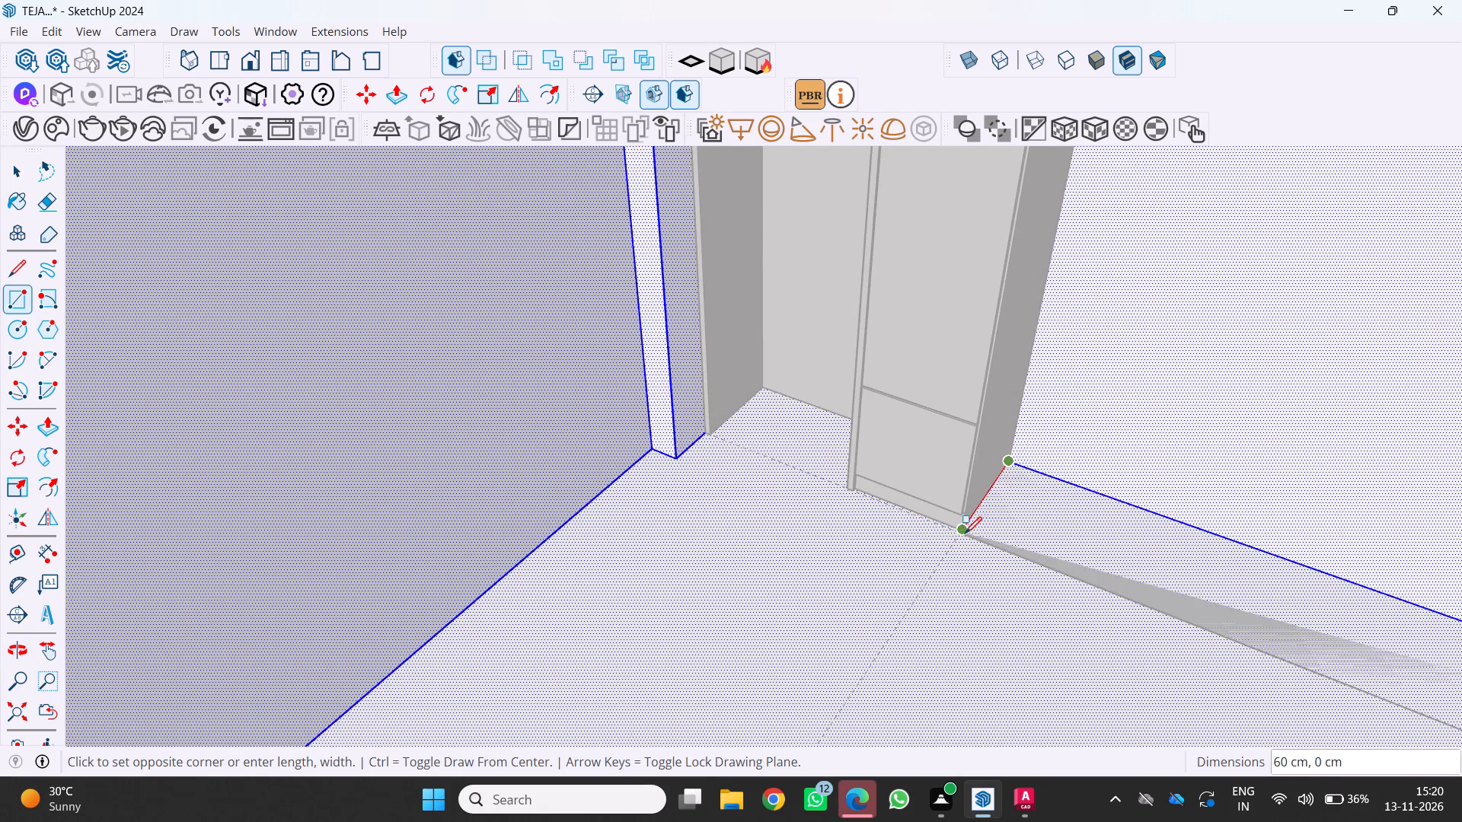
scroll(963, 534, up, 15)
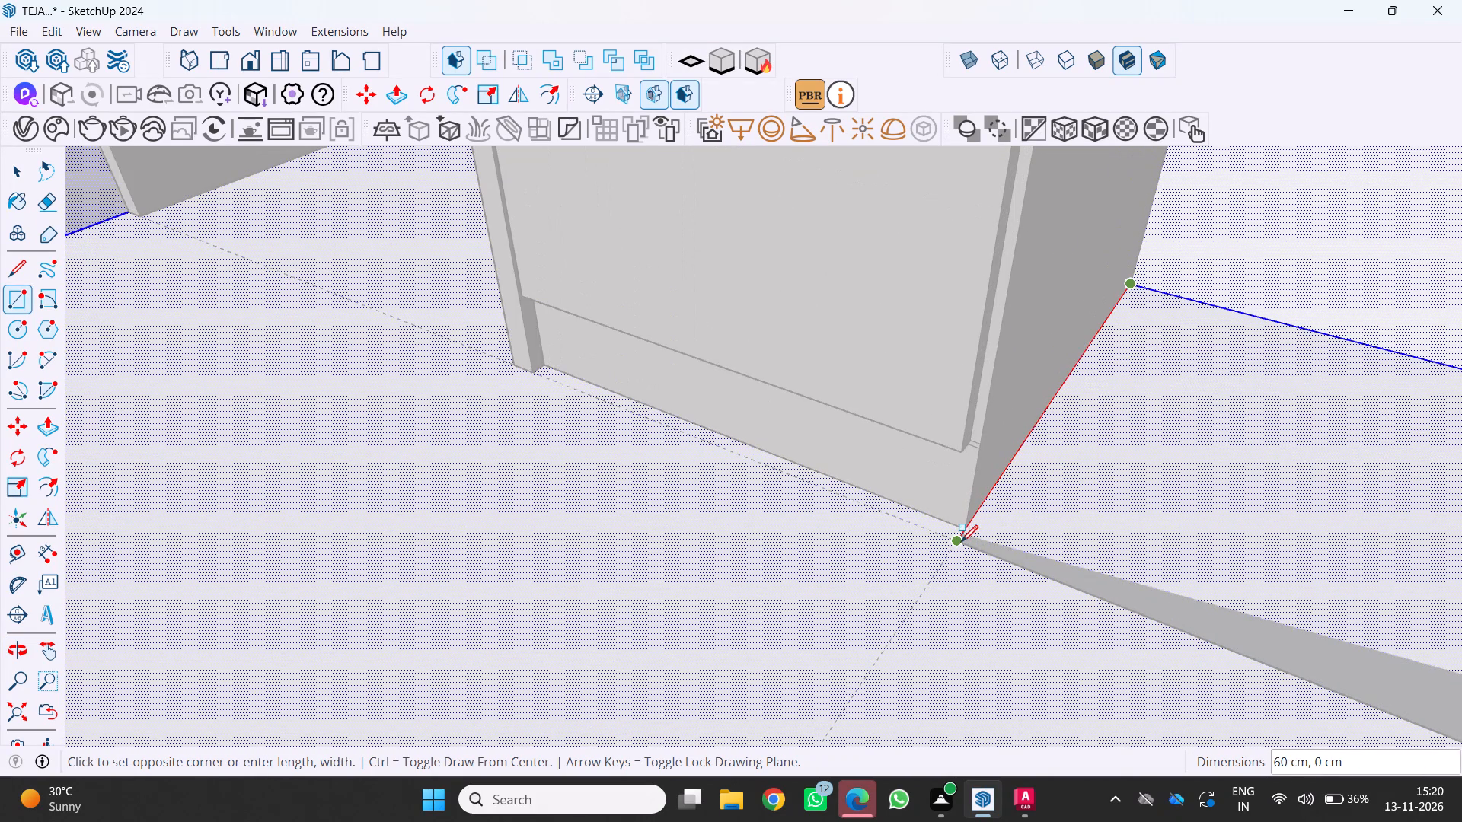
drag(961, 542, 974, 546)
scroll(1015, 567, down, 20)
scroll(1015, 567, down, 10)
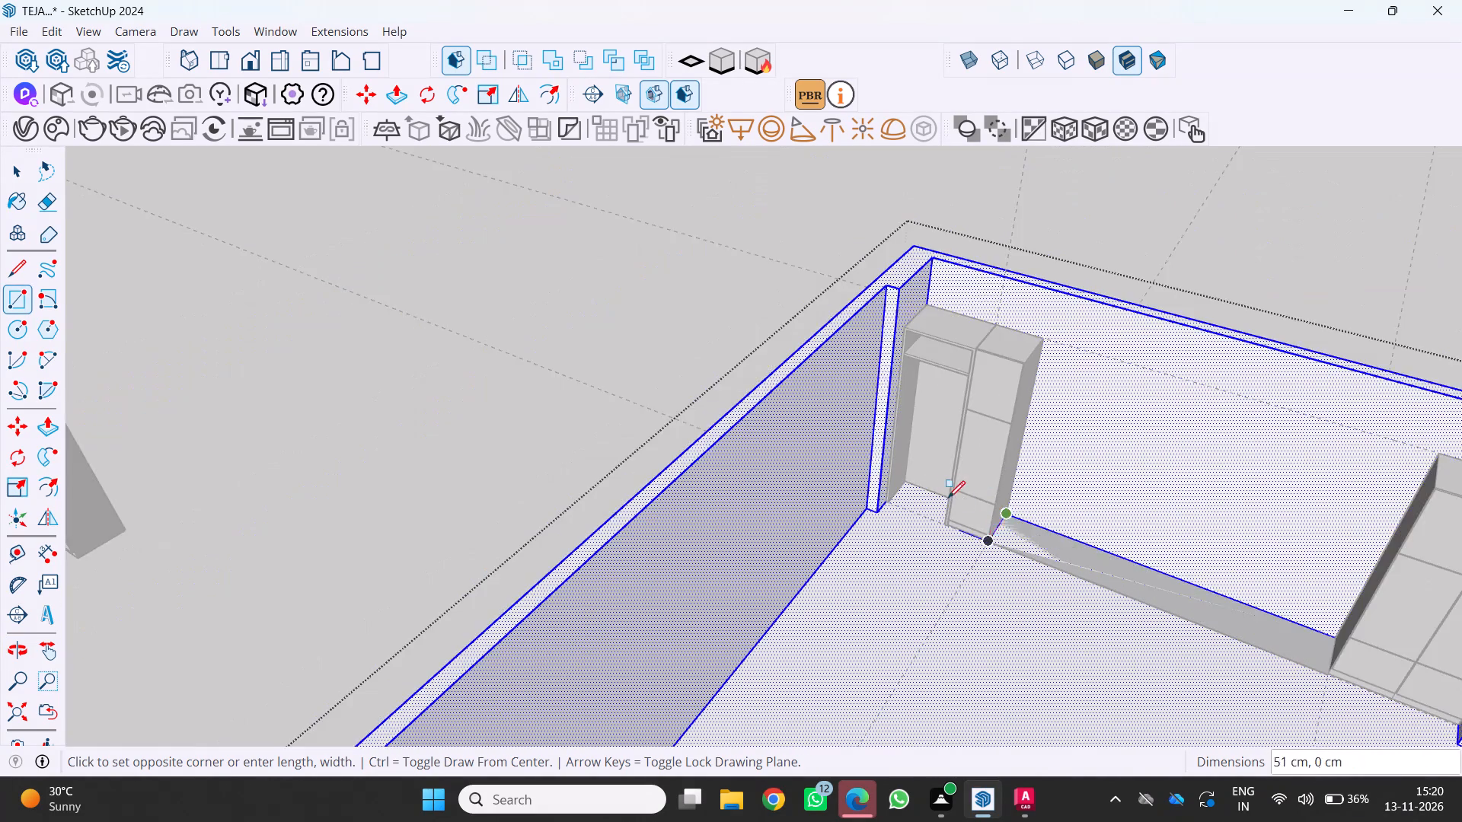
scroll(948, 498, down, 3)
scroll(1148, 559, up, 15)
middle_drag(1171, 626, 1242, 660)
scroll(1242, 660, up, 5)
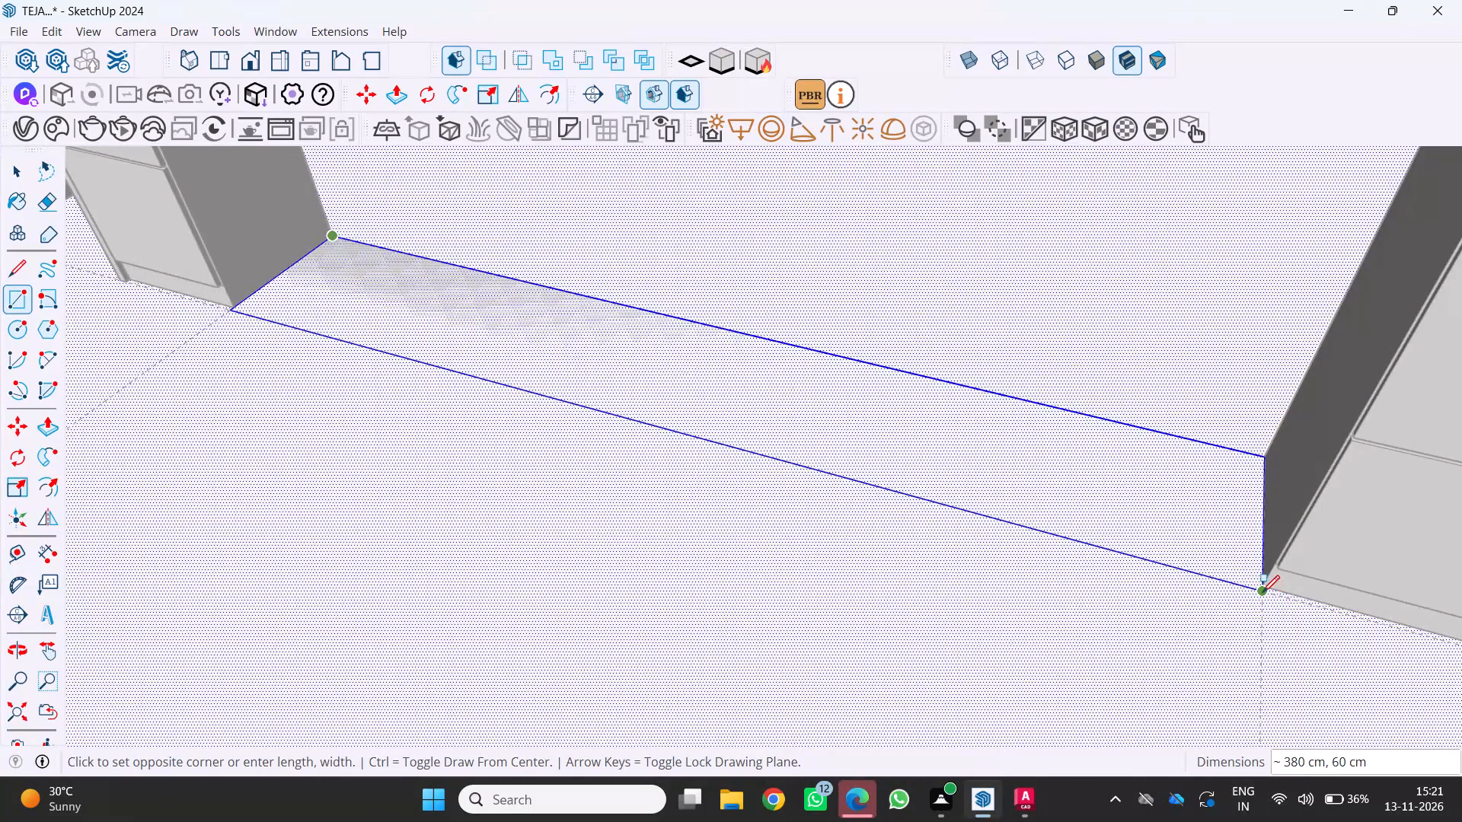
click(1262, 592)
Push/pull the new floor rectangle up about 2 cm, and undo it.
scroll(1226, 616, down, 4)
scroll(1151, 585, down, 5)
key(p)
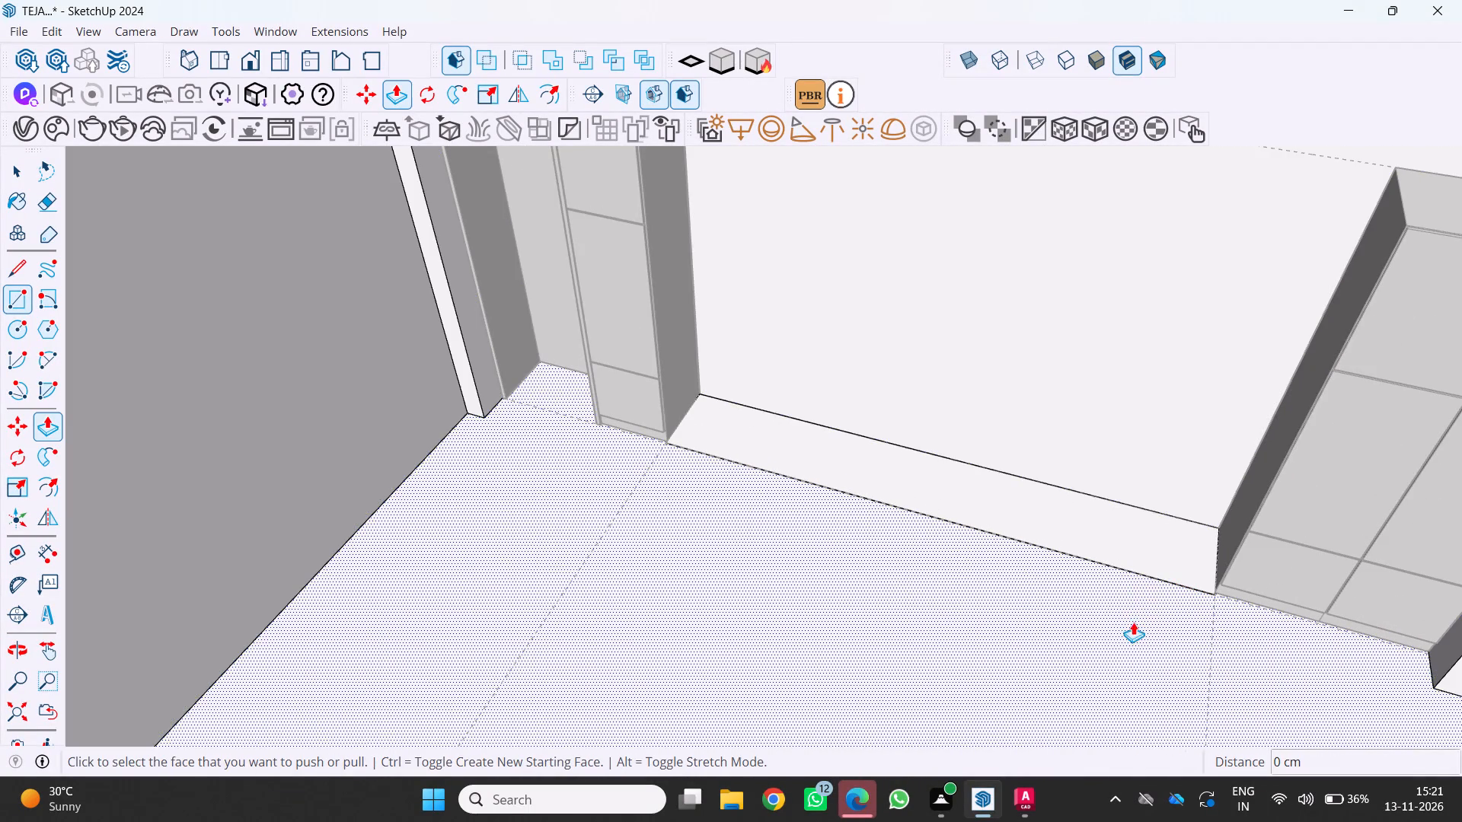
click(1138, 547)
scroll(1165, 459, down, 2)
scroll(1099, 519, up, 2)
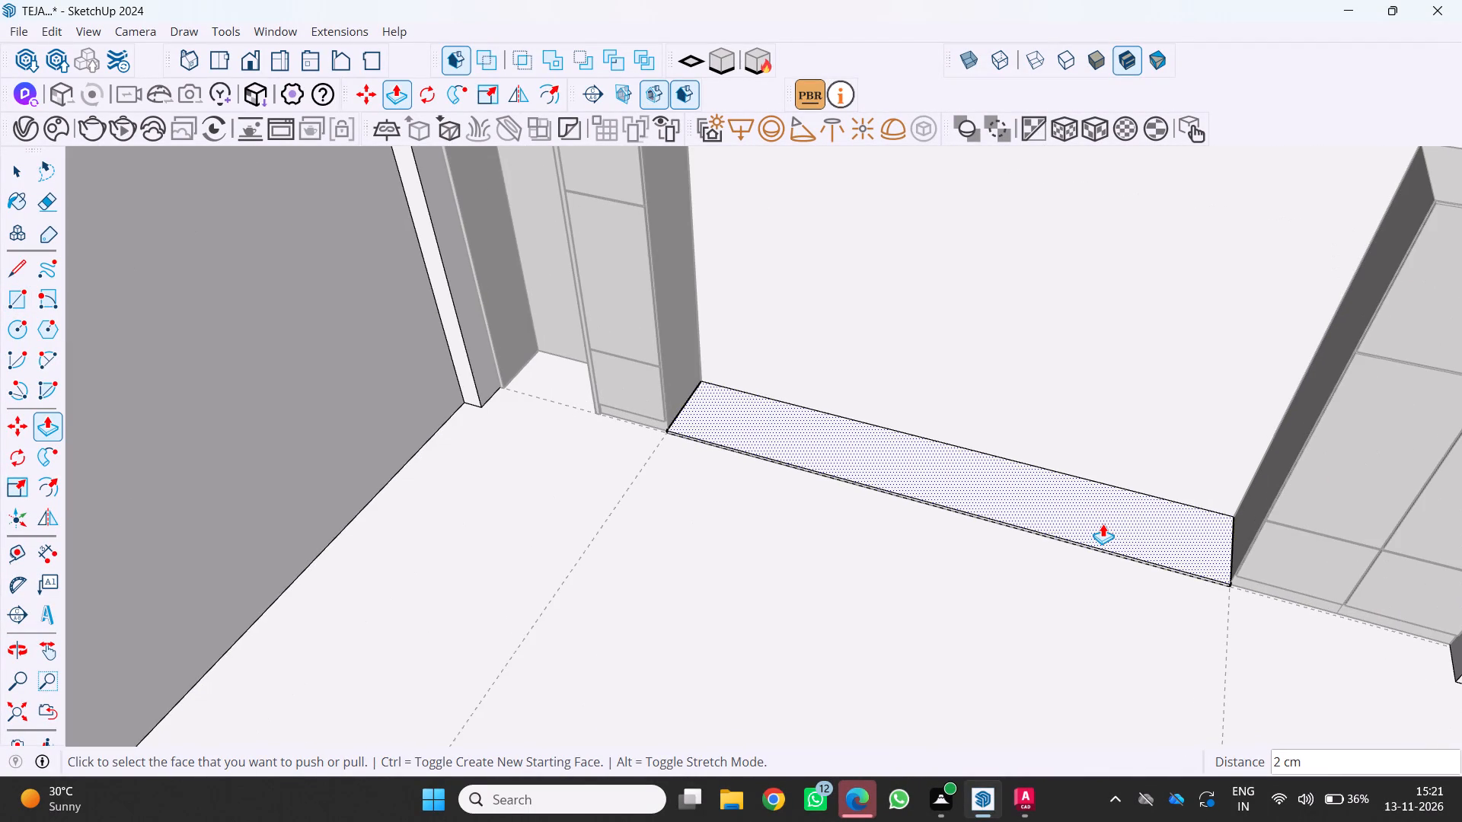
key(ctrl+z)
Push/pull the floor rectangle between the two cabinets up 80 cm.
scroll(1109, 519, up, 2)
click(1097, 526)
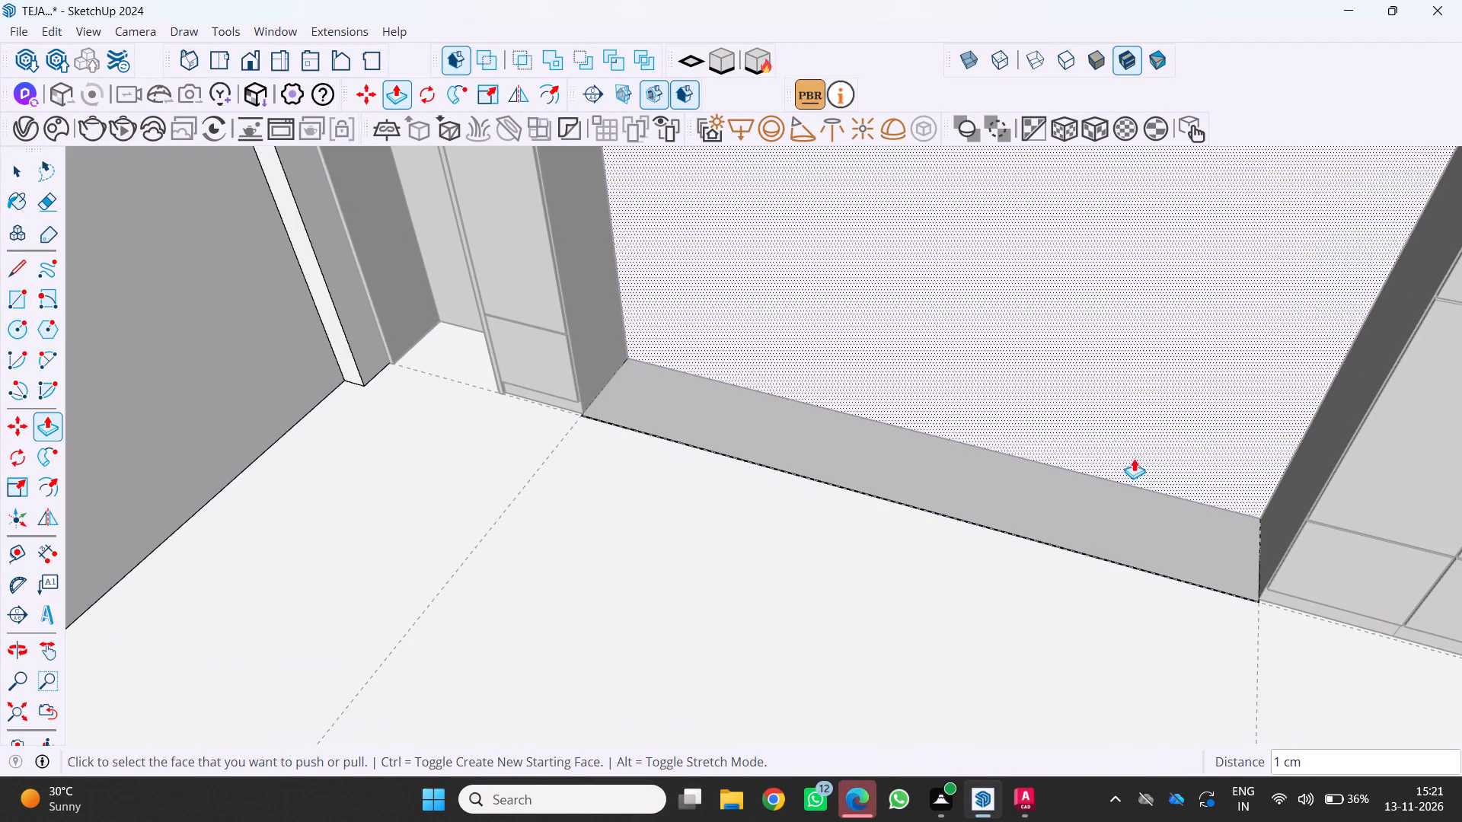
middle_drag(1146, 530, 1148, 515)
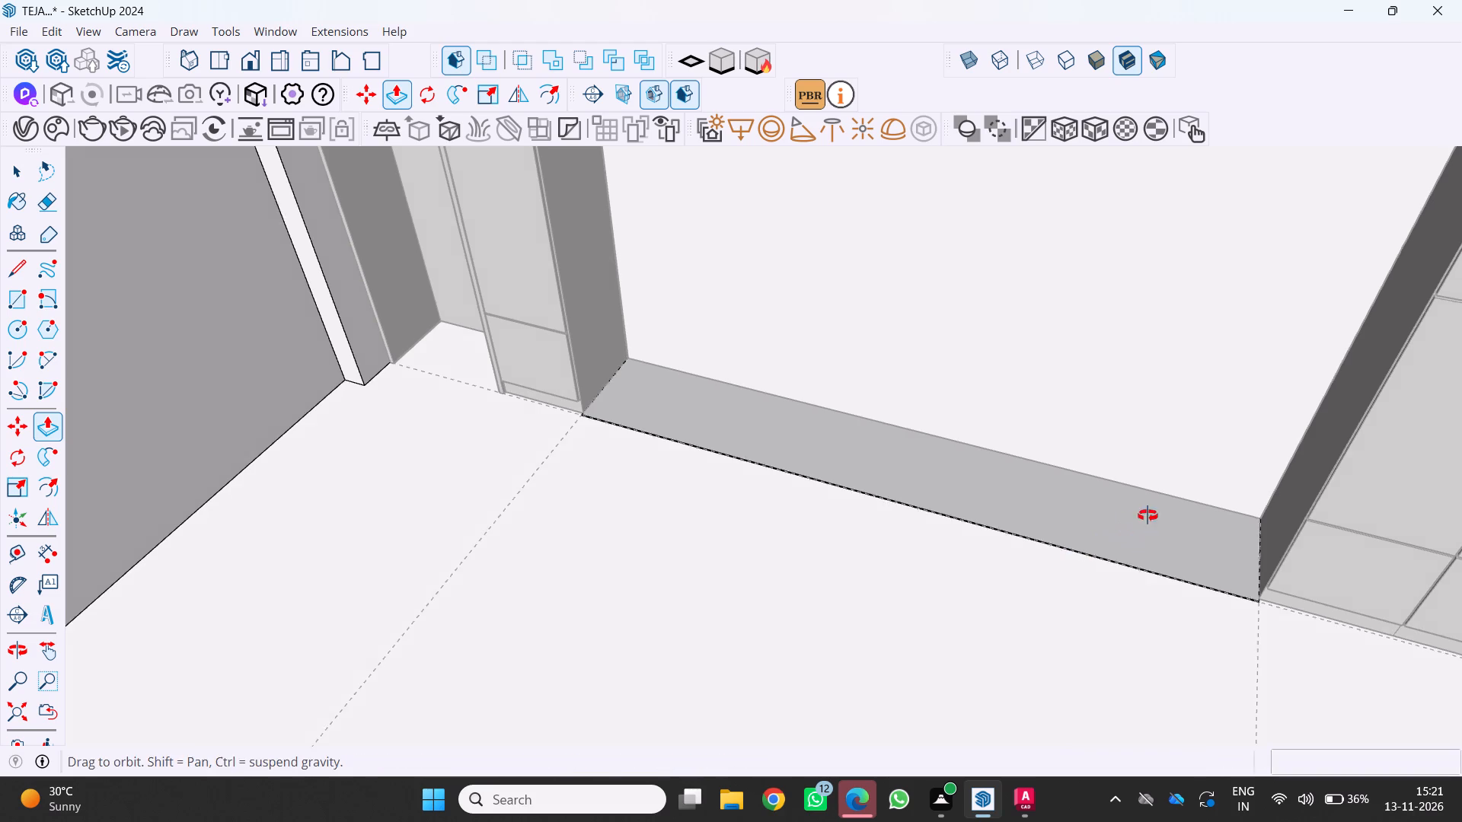
middle_drag(1148, 515, 1178, 446)
scroll(1079, 475, up, 6)
click(1047, 421)
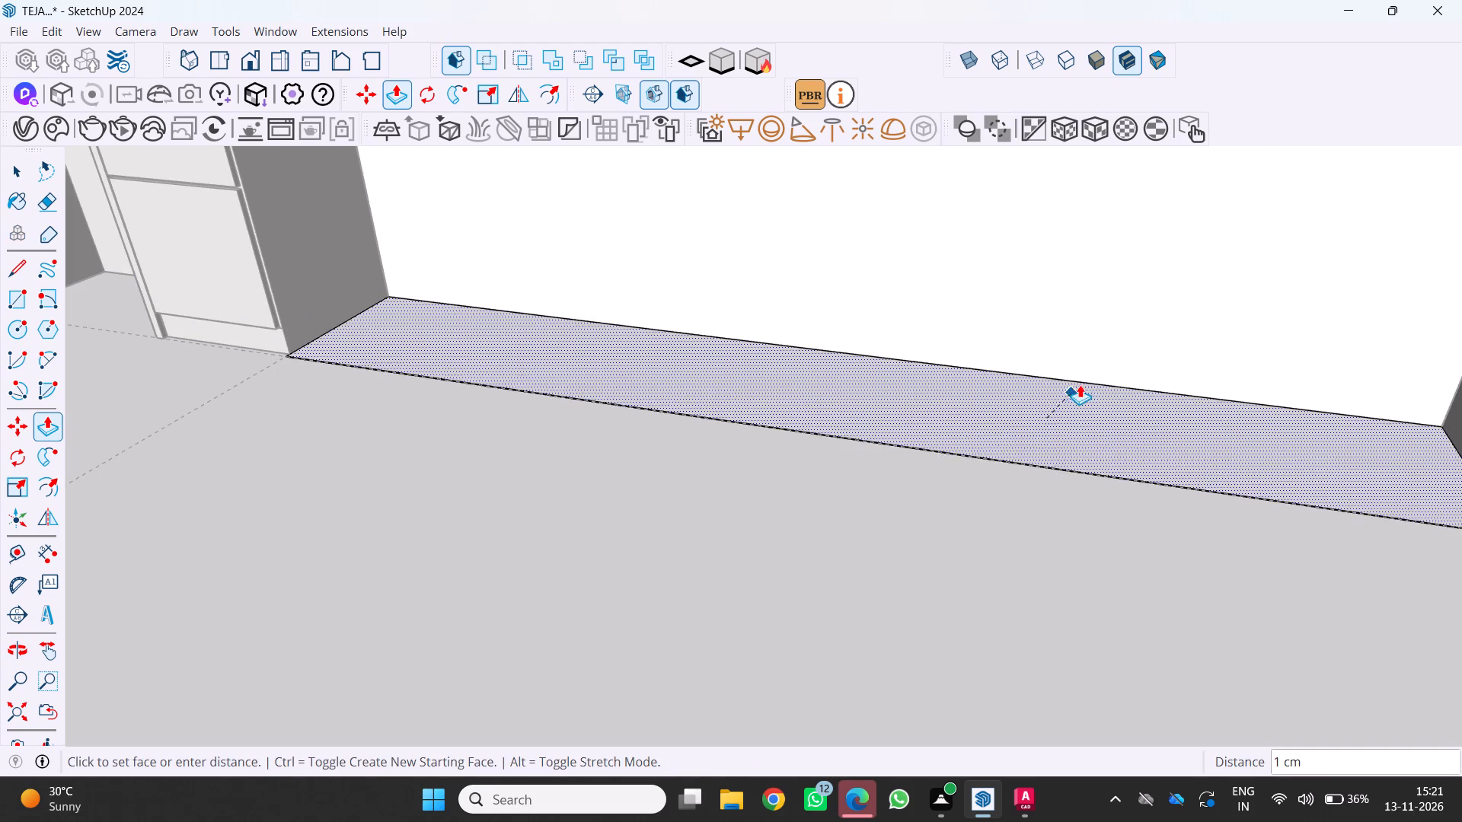
scroll(1058, 307, down, 10)
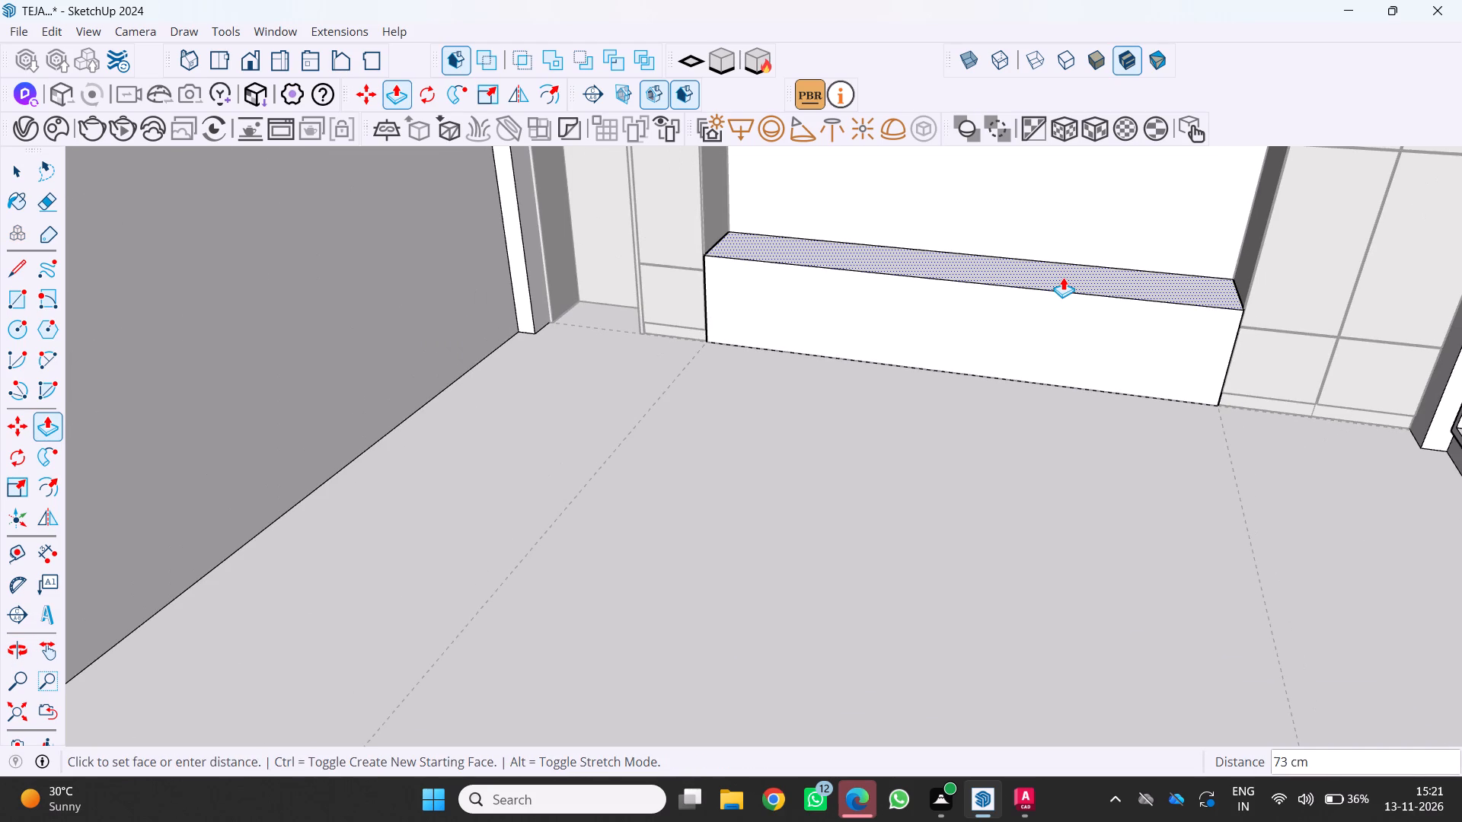
text(80)
key(Return)
Examine the low block between the two cabinets and its junctions with them from several angles inside the room.
scroll(998, 630, down, 3)
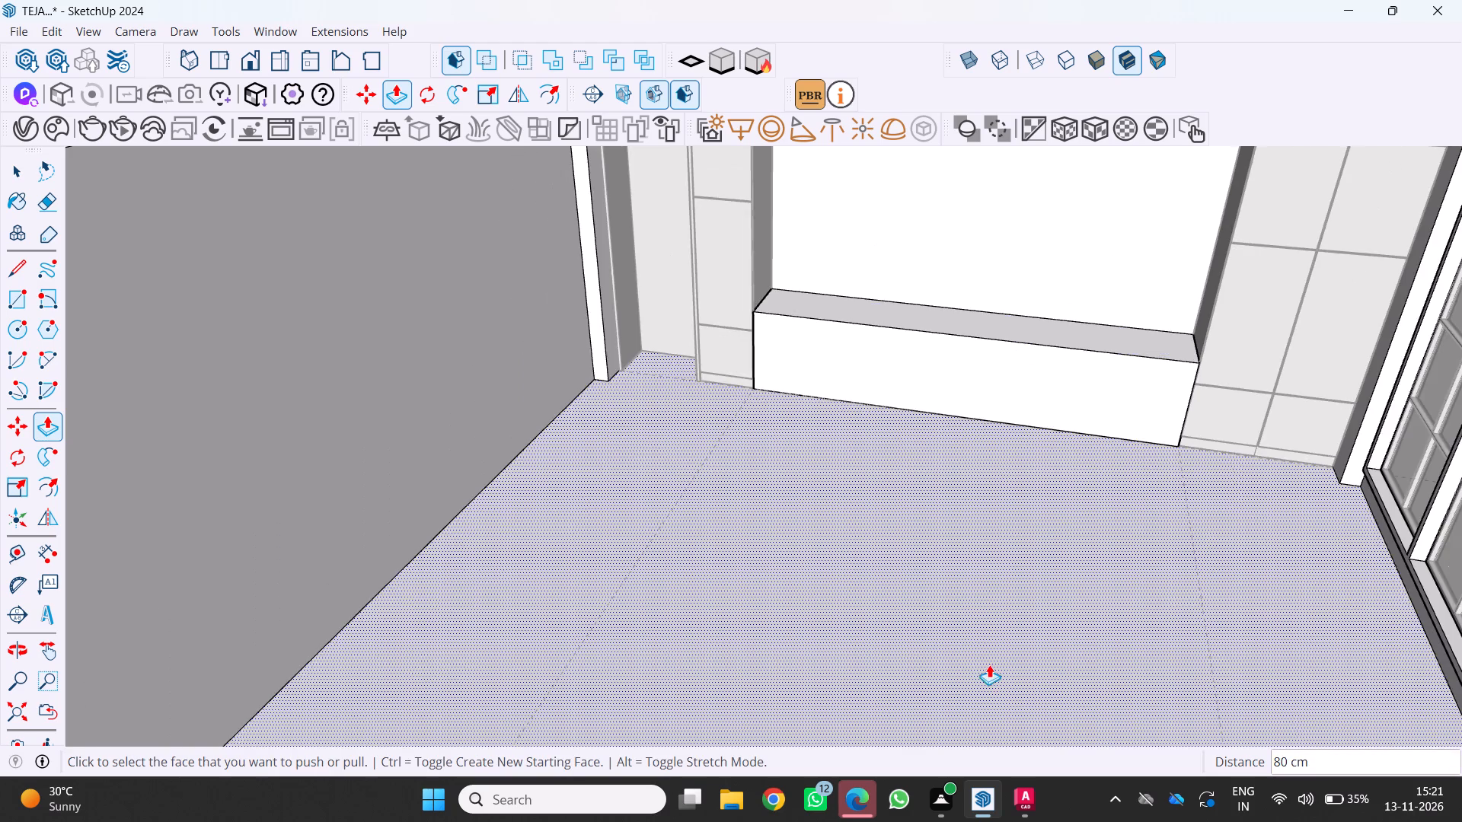
scroll(988, 667, down, 4)
middle_drag(991, 679, 940, 639)
middle_click(940, 639)
middle_click(940, 639)
scroll(1040, 576, up, 1)
scroll(982, 505, up, 3)
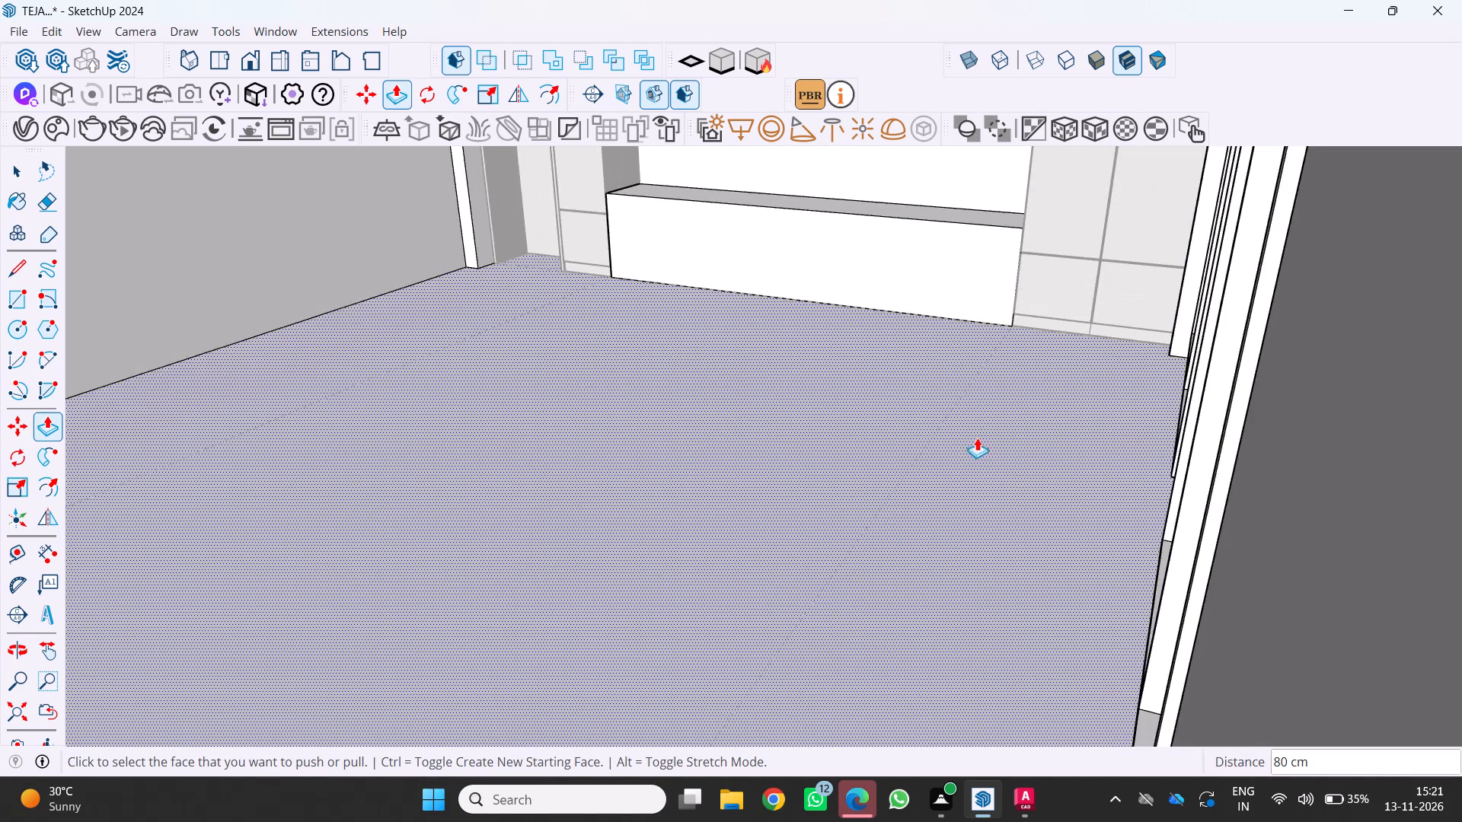
middle_drag(973, 437, 1096, 430)
middle_click(1096, 430)
scroll(1099, 430, up, 1)
scroll(1075, 427, down, 9)
middle_drag(1035, 448, 895, 370)
scroll(908, 372, up, 1)
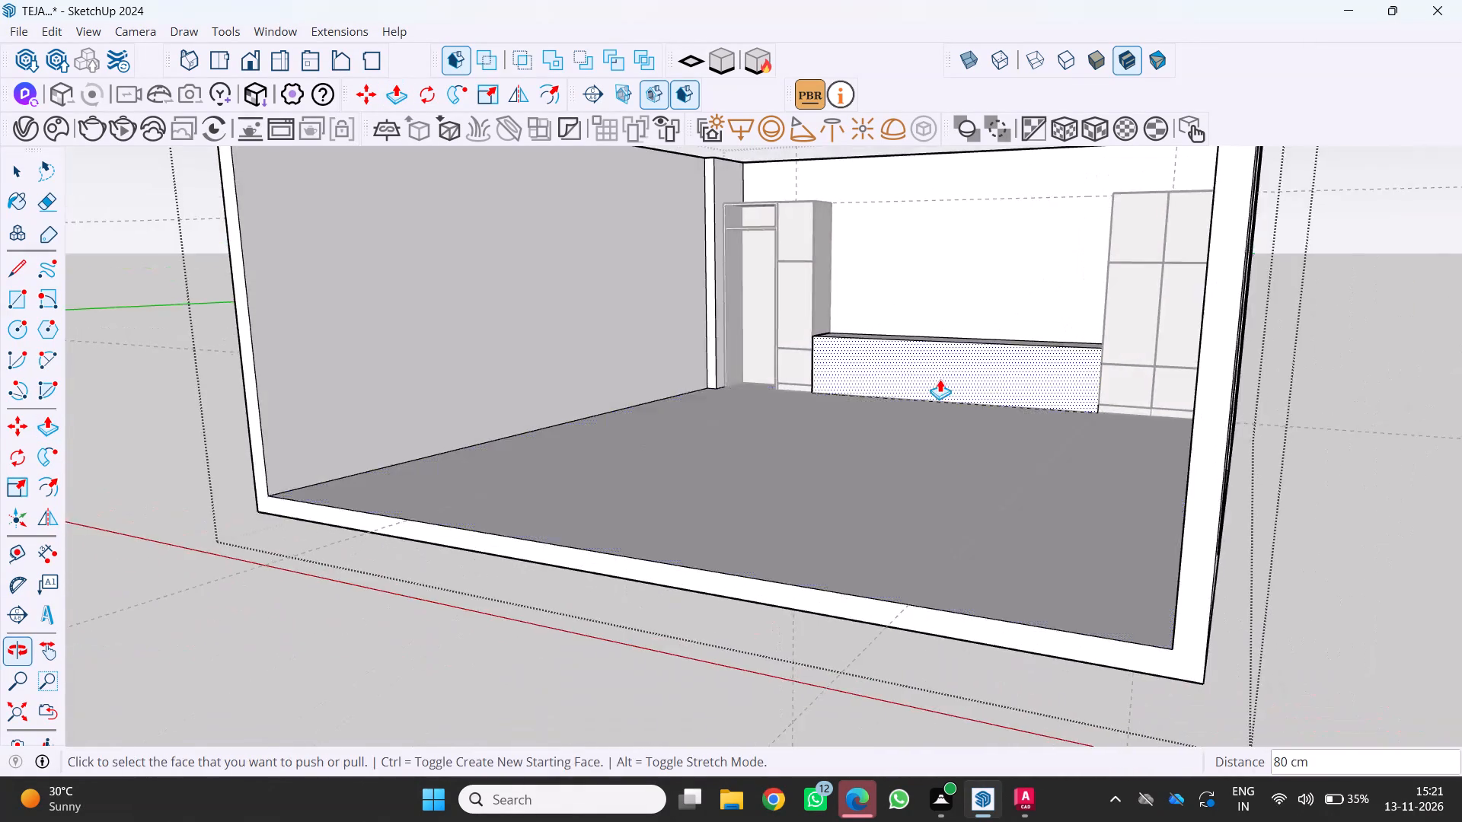
scroll(967, 374, up, 7)
middle_drag(1130, 327, 920, 359)
middle_click(920, 359)
middle_click(920, 359)
middle_drag(905, 409, 1254, 354)
middle_click(1255, 354)
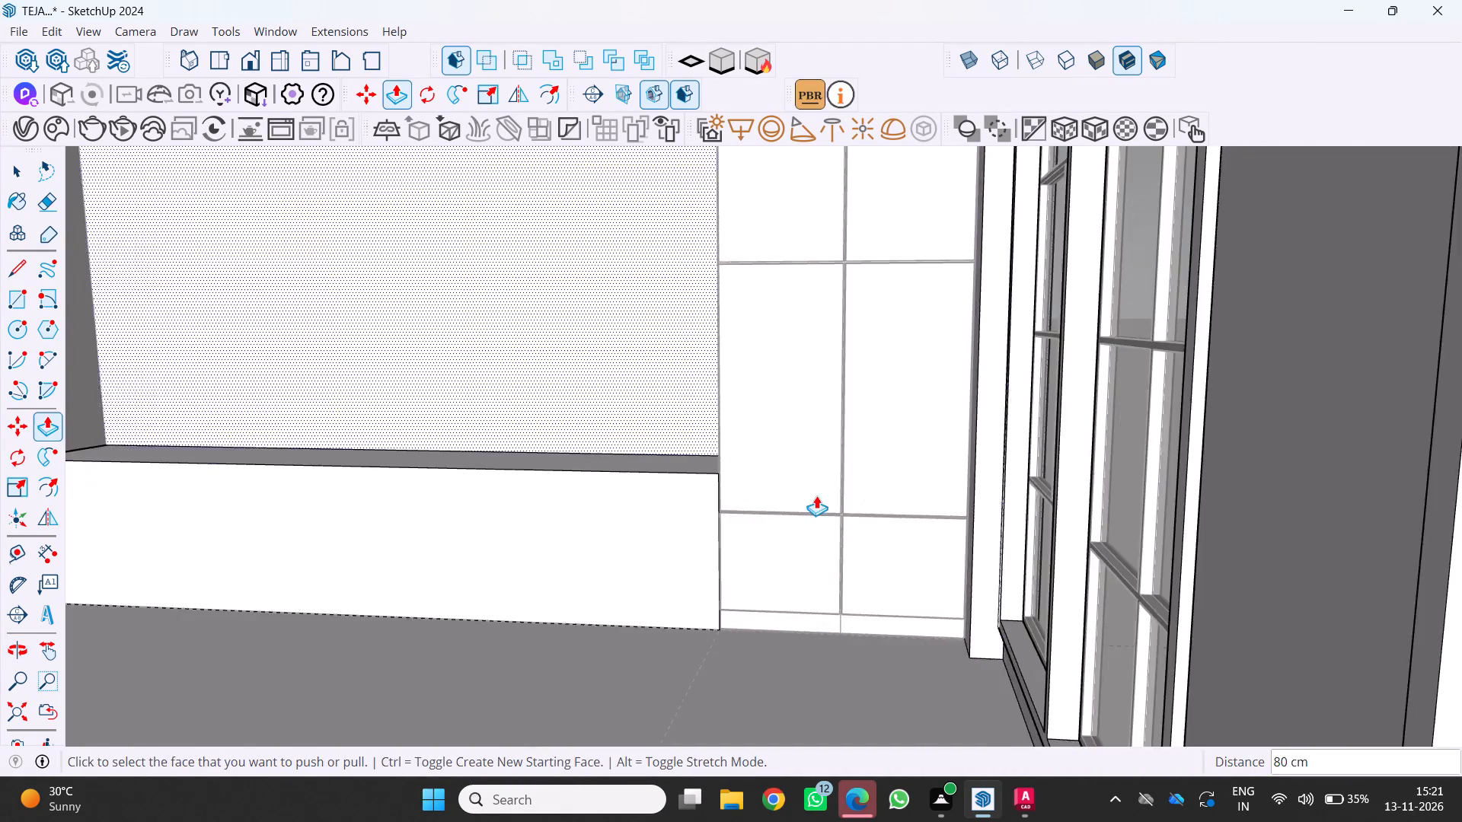
scroll(816, 495, down, 5)
middle_drag(821, 492, 723, 513)
scroll(723, 513, up, 1)
middle_drag(723, 513, 980, 457)
scroll(992, 448, down, 6)
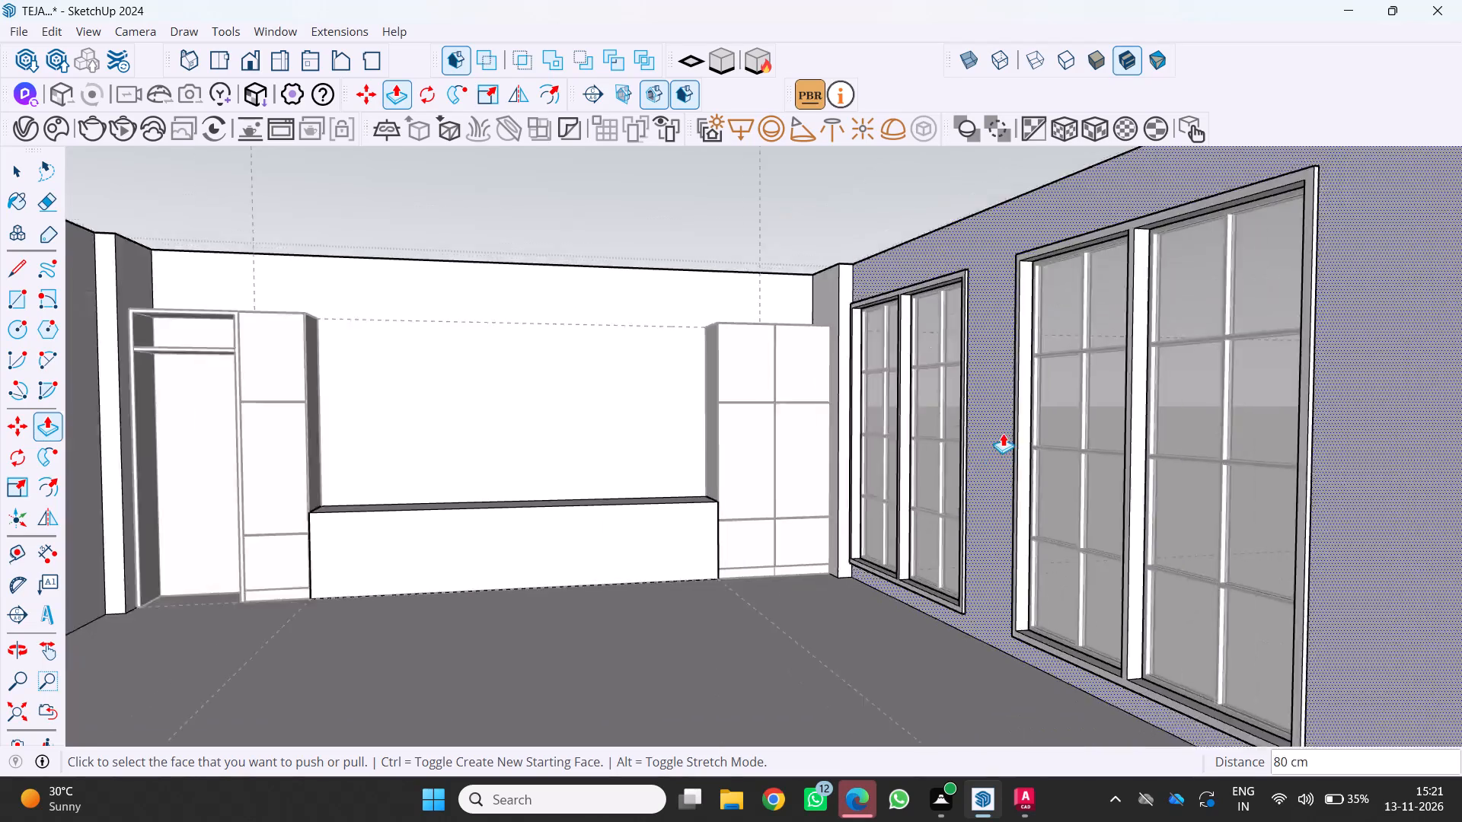
scroll(1003, 433, down, 9)
scroll(940, 484, up, 1)
middle_drag(874, 534, 763, 610)
middle_click(756, 612)
scroll(838, 505, up, 12)
middle_drag(889, 452, 889, 452)
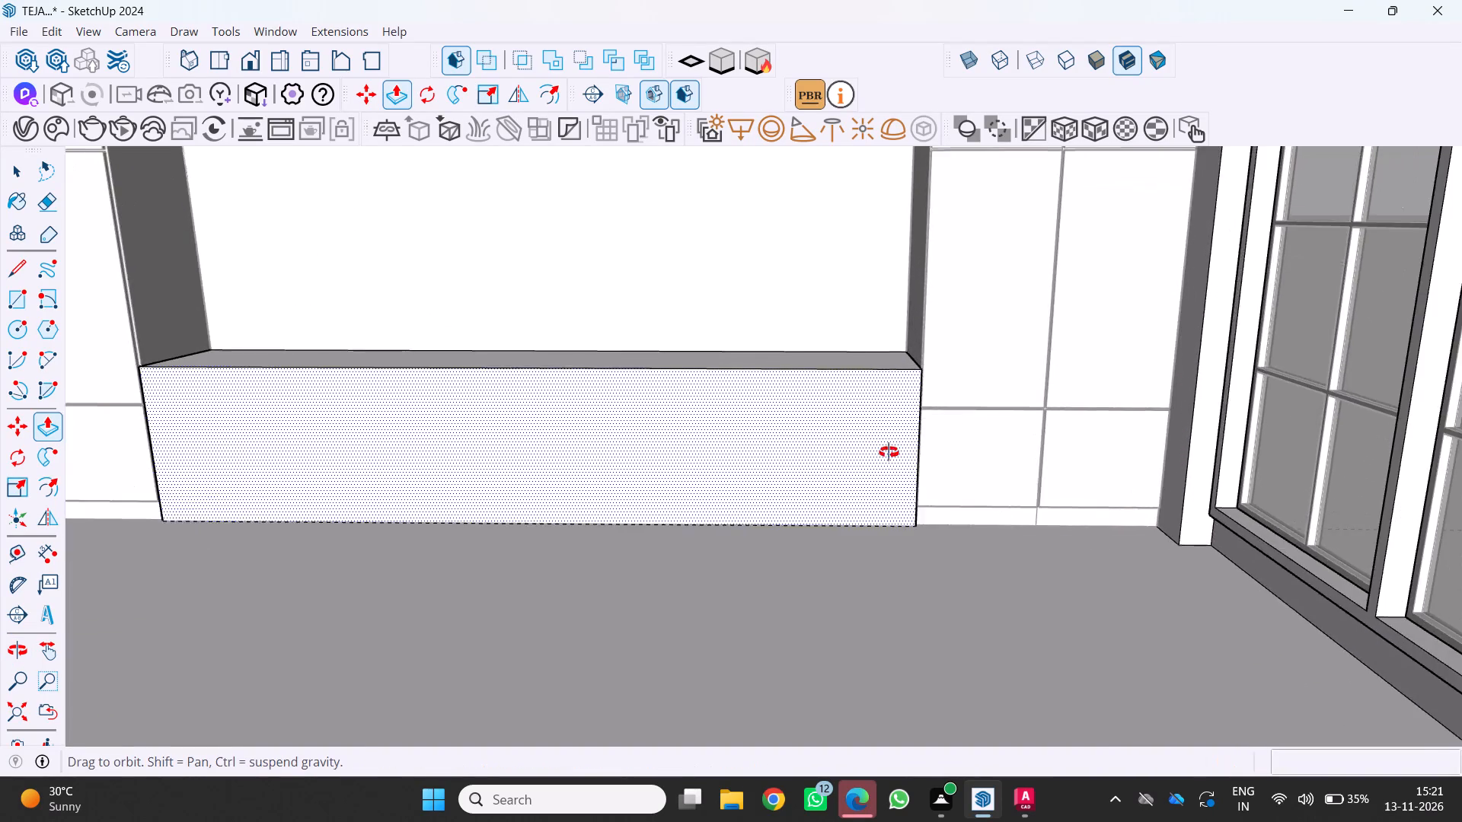
middle_drag(889, 452, 787, 451)
scroll(899, 429, up, 10)
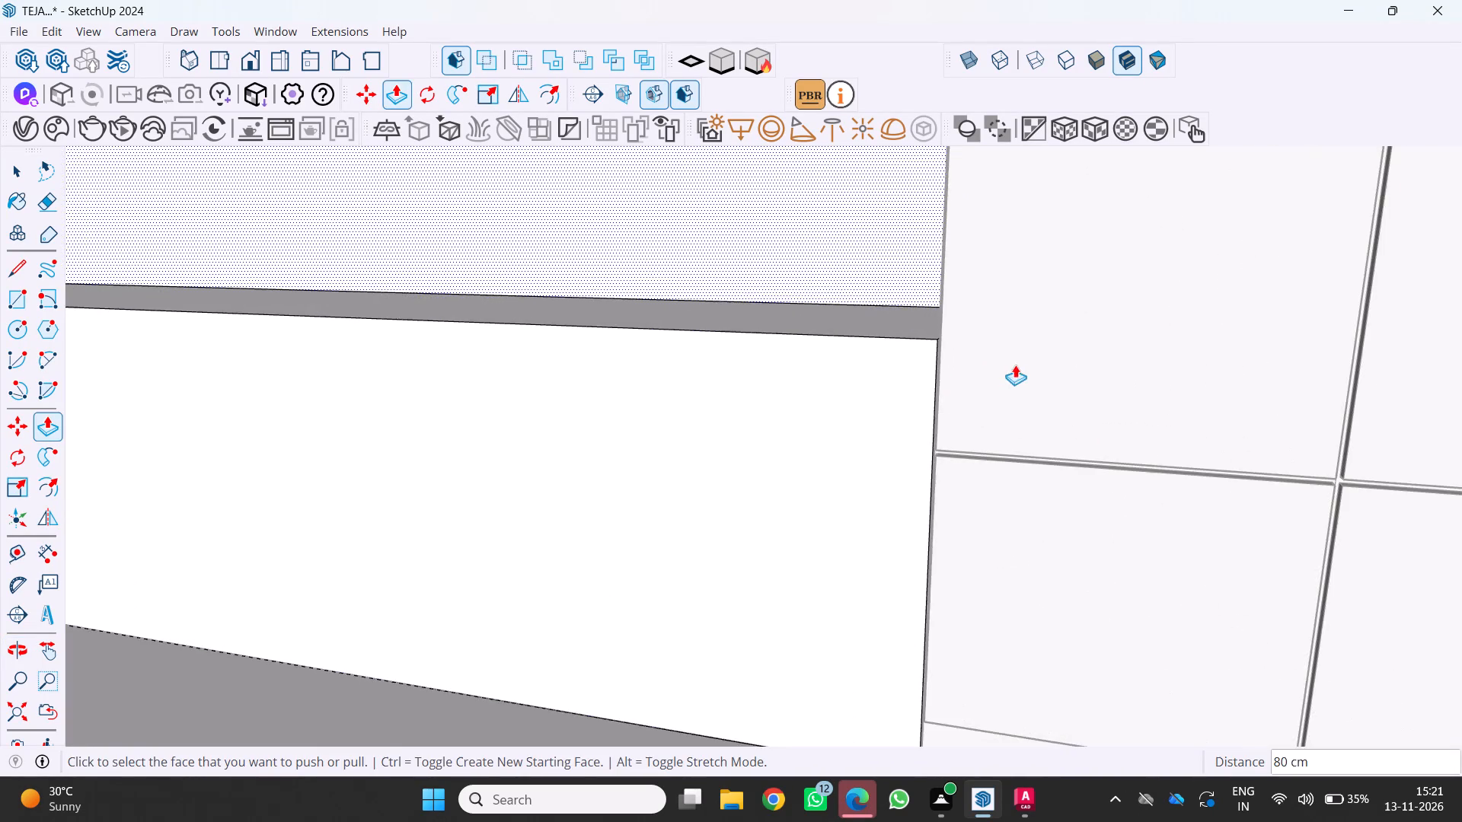
middle_drag(982, 387, 712, 467)
middle_click(712, 467)
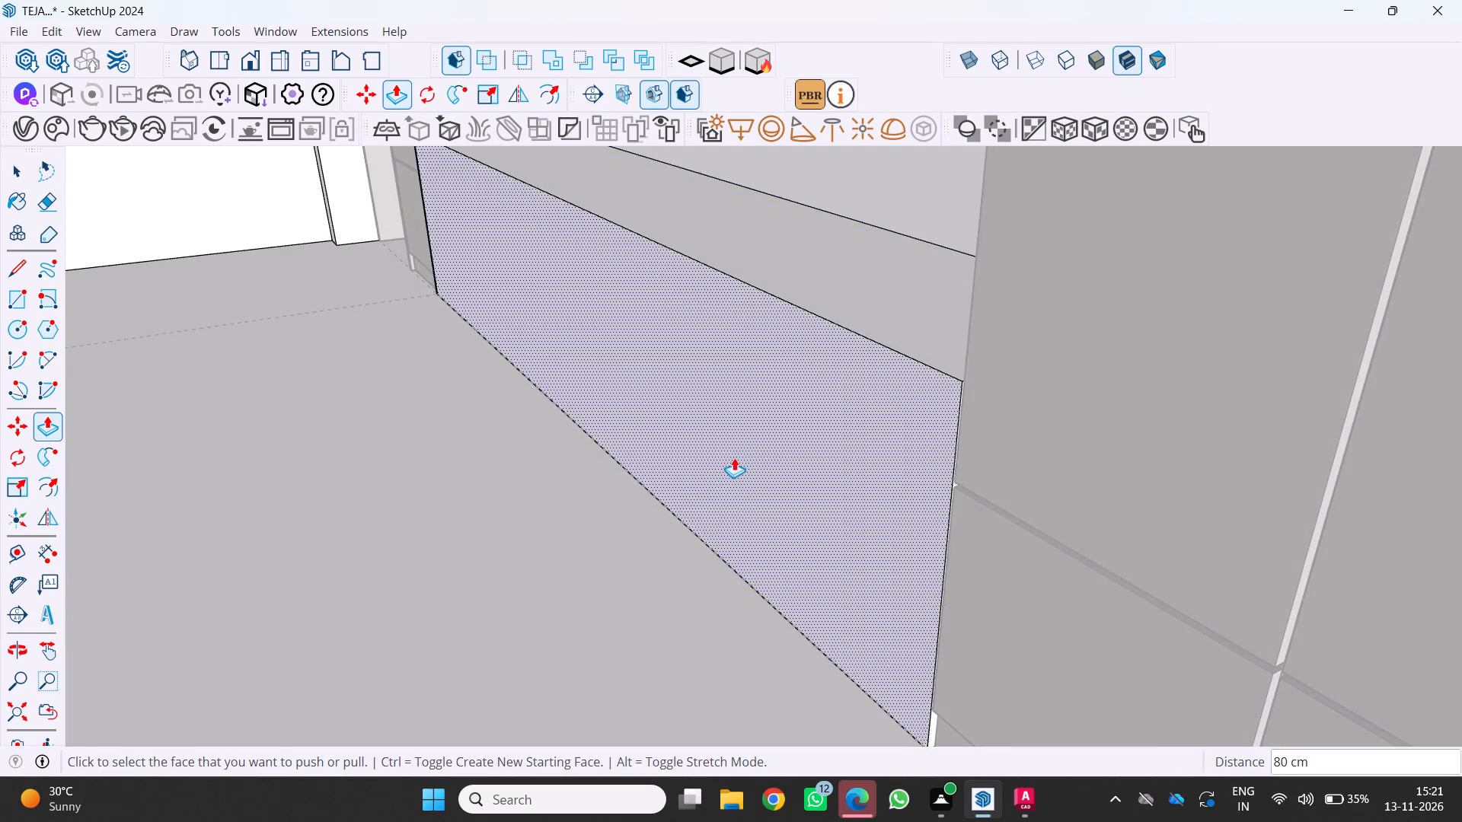
scroll(733, 457, down, 4)
middle_drag(737, 459, 852, 408)
middle_click(854, 407)
middle_click(857, 407)
scroll(864, 409, down, 6)
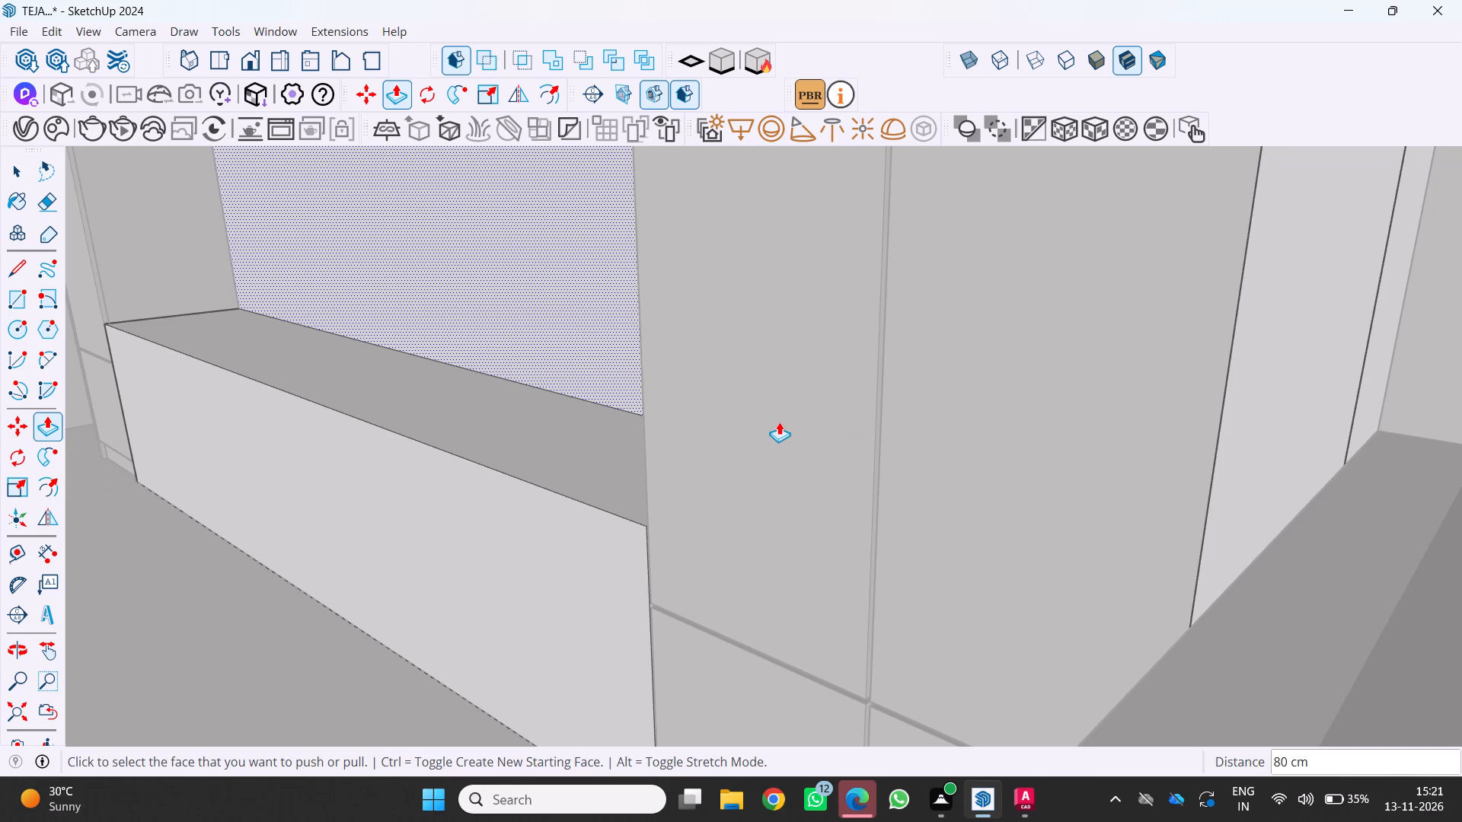
scroll(822, 371, down, 2)
middle_drag(824, 368, 894, 339)
scroll(864, 346, down, 3)
scroll(560, 529, down, 2)
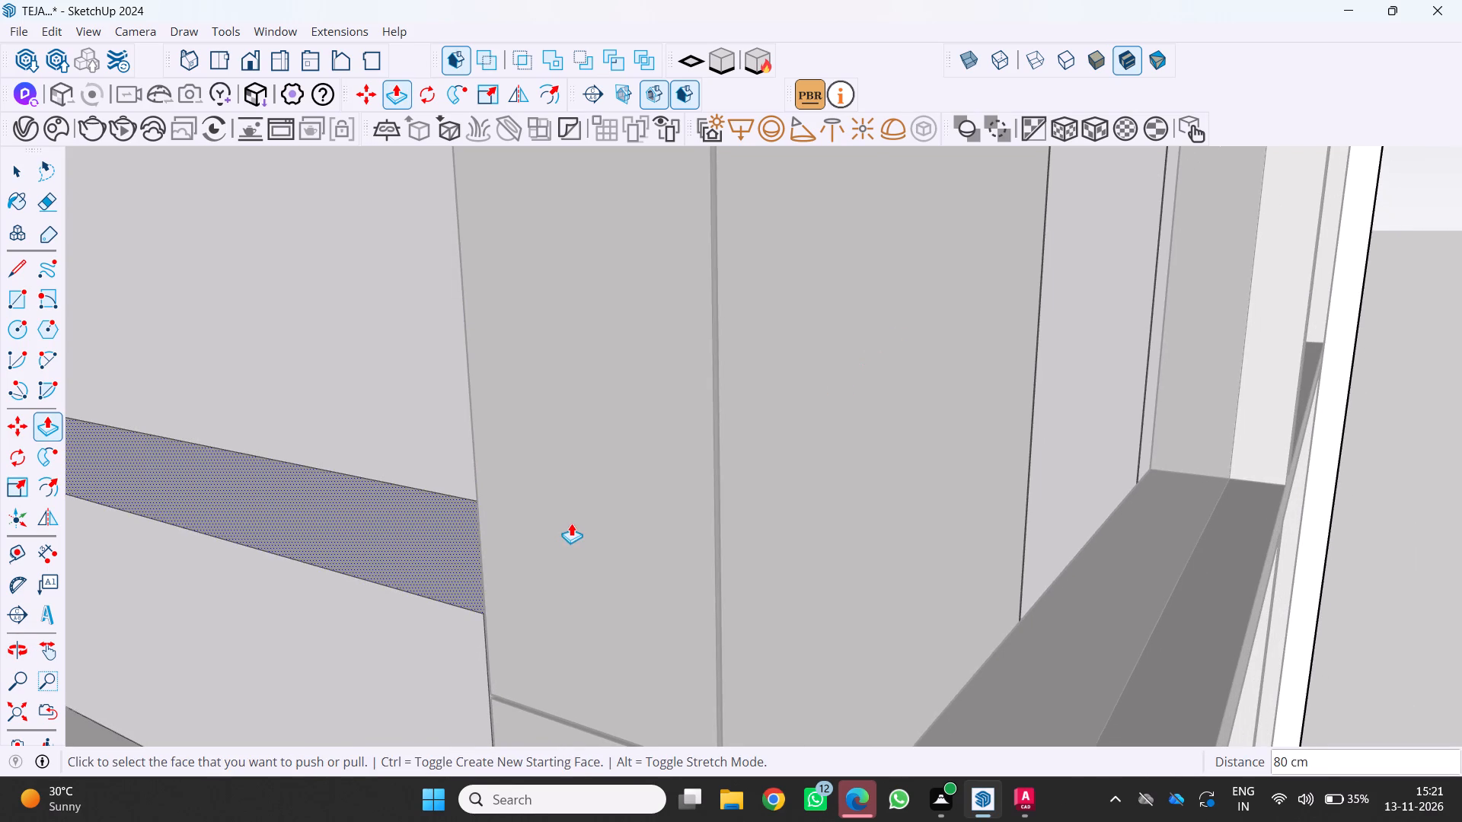
middle_drag(571, 523, 868, 452)
shift+scroll(866, 455, down, 4)
scroll(385, 636, down, 1)
middle_drag(383, 640, 544, 561)
scroll(544, 561, down, 2)
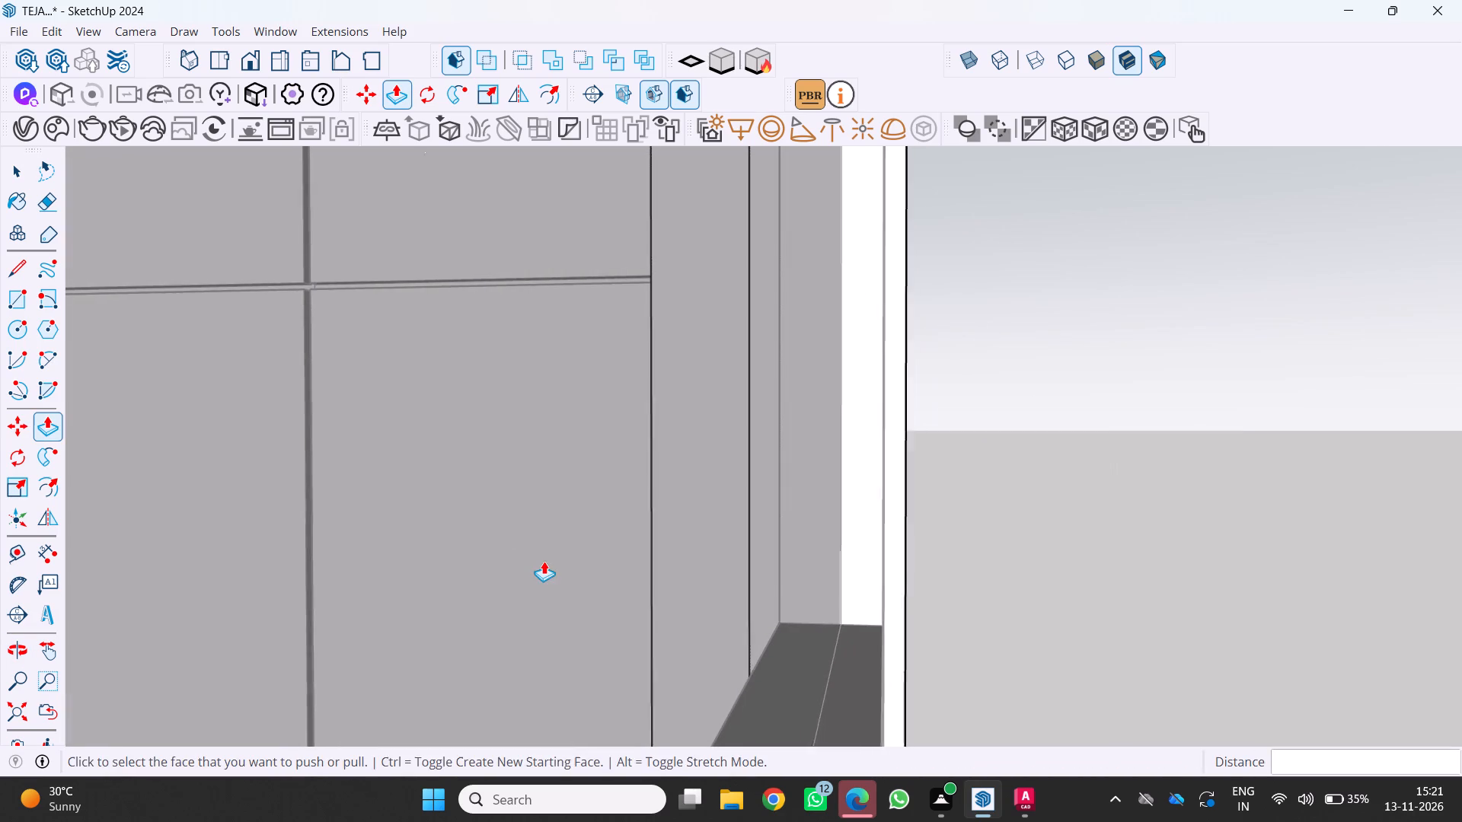
shift+middle_drag(543, 560, 886, 372)
middle_click(886, 372)
scroll(887, 371, down, 17)
middle_click(888, 371)
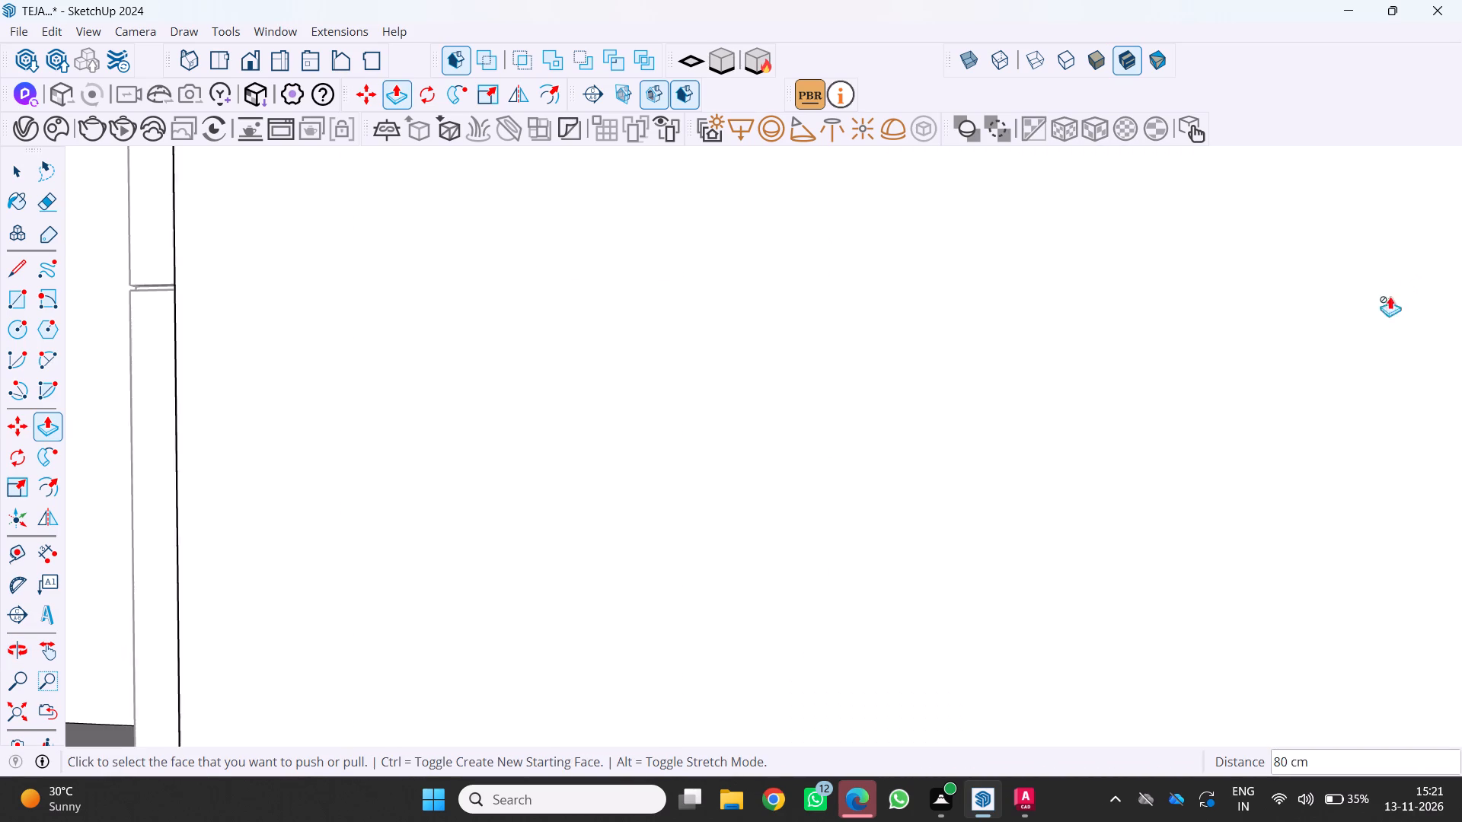
scroll(1390, 296, down, 20)
scroll(1390, 296, down, 5)
scroll(1012, 474, down, 5)
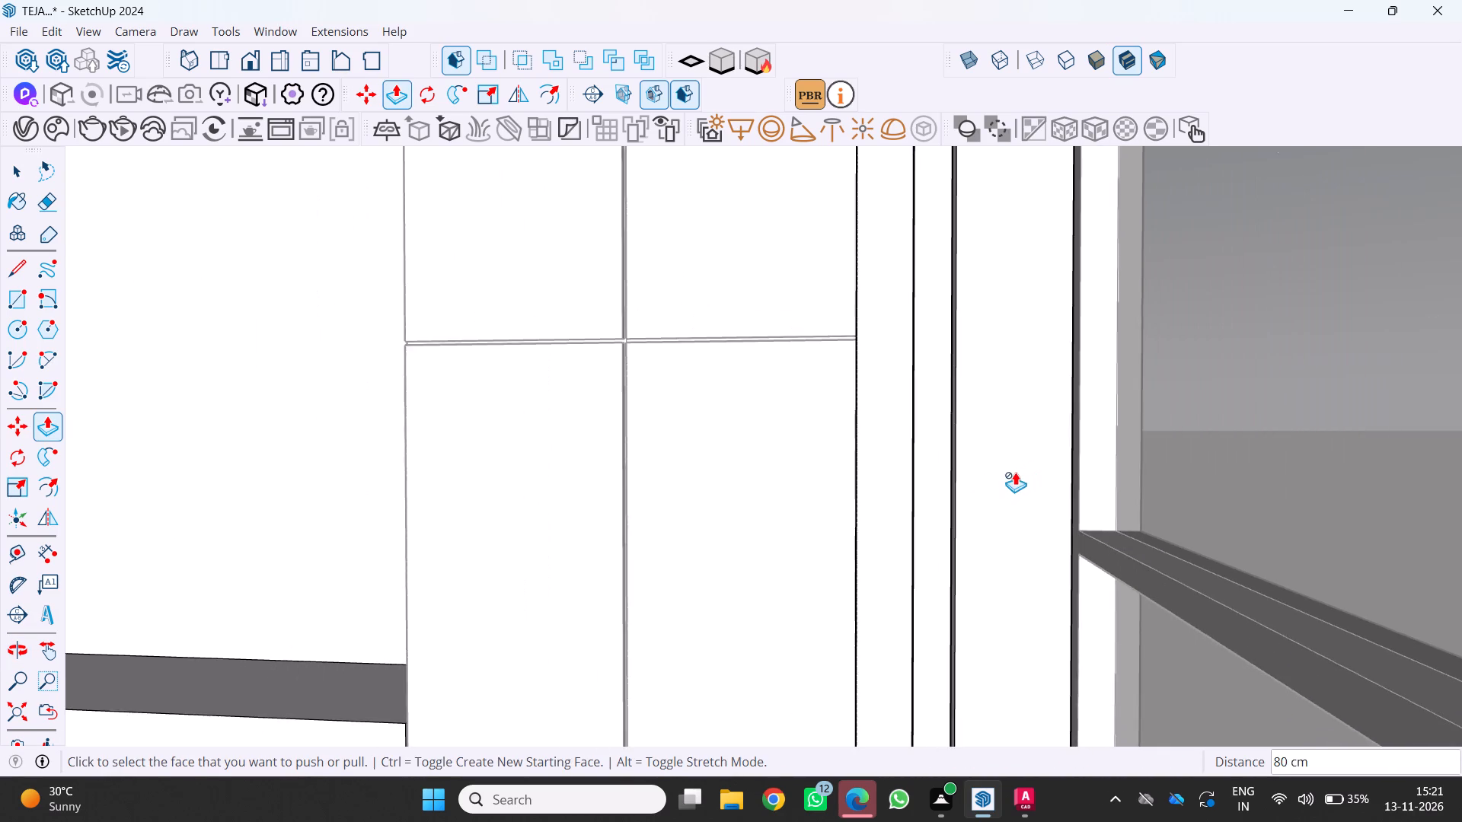
scroll(1009, 473, down, 9)
scroll(822, 563, down, 10)
scroll(692, 610, down, 2)
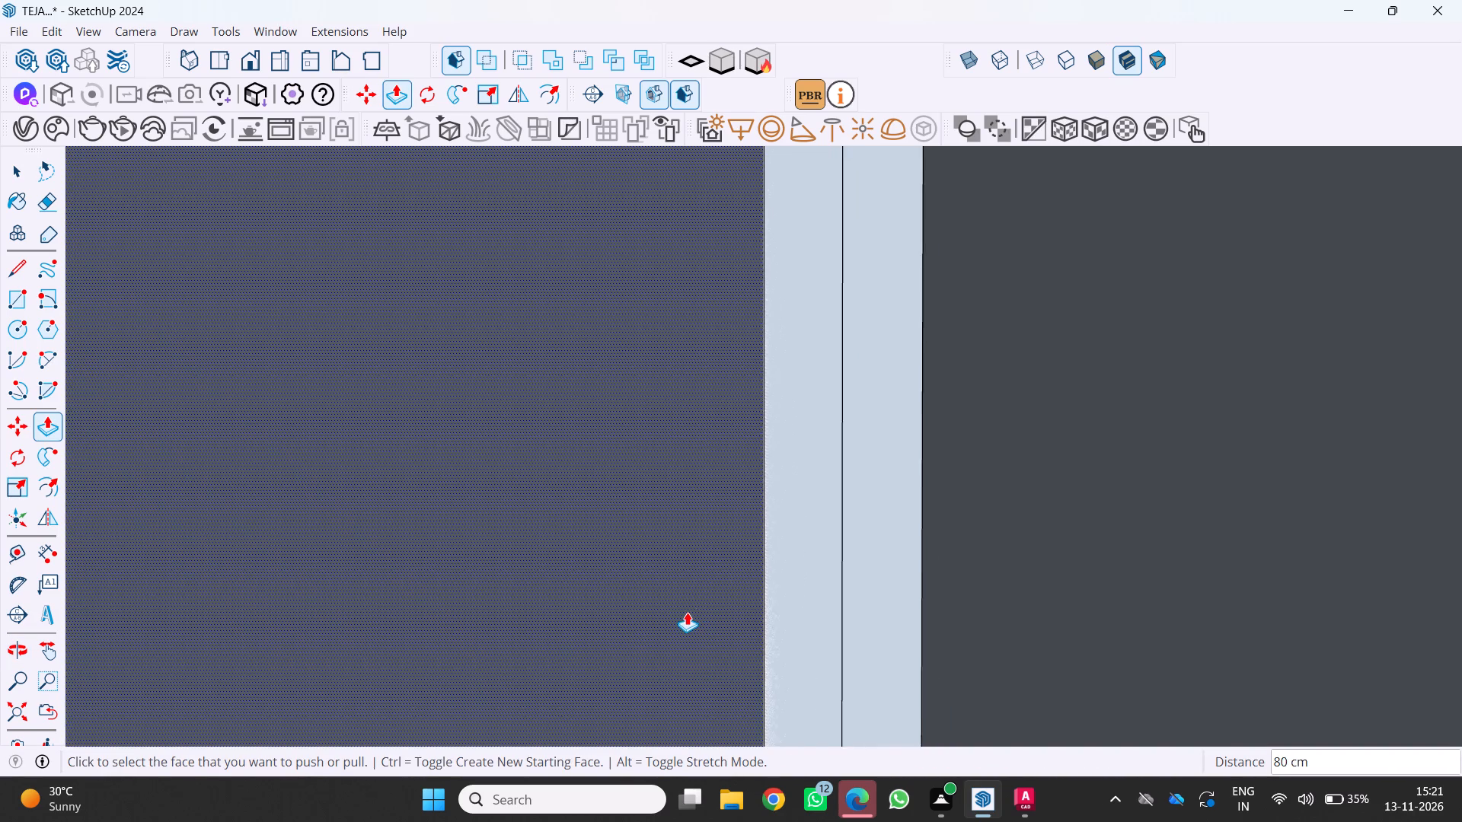
middle_drag(684, 611, 1276, 521)
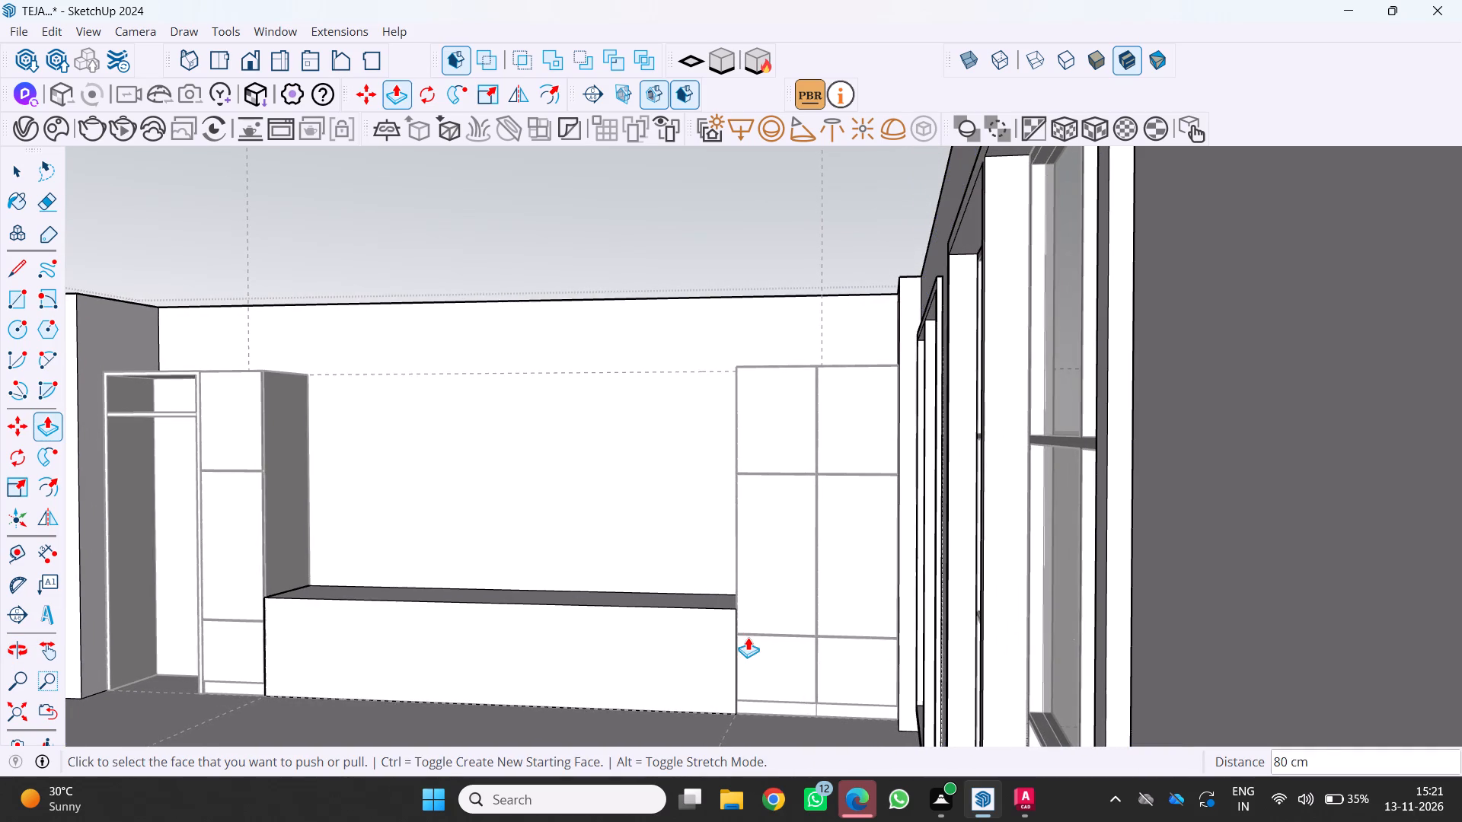
middle_drag(748, 637, 1007, 585)
shift+scroll(748, 637, up, 1)
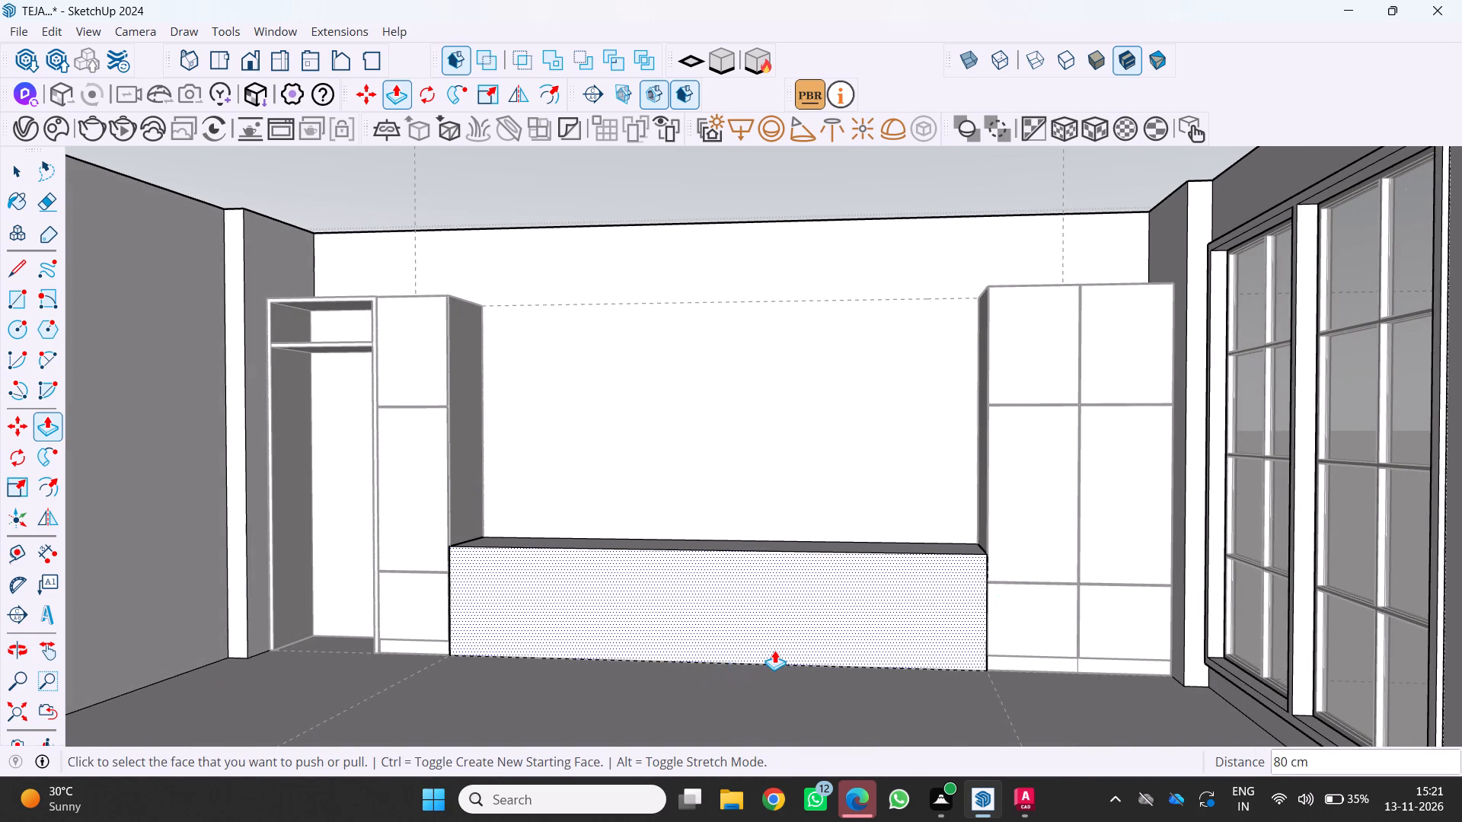
Measure the low block's height along its front vertical edge beside the two-column cabinet, without placing a dimension.
scroll(790, 639, up, 1)
middle_drag(790, 639, 758, 640)
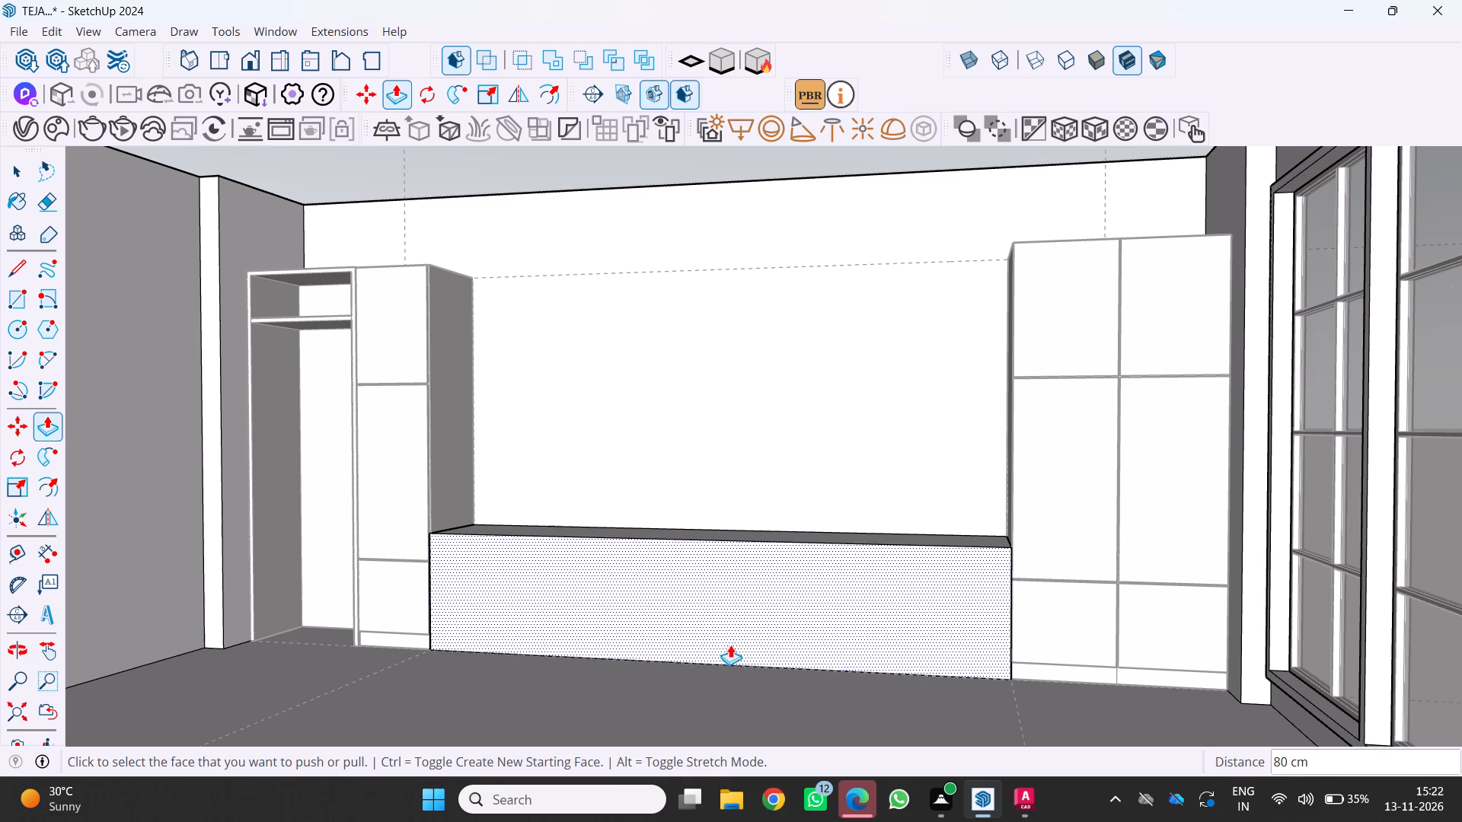
scroll(879, 607, up, 1)
middle_drag(879, 607, 777, 633)
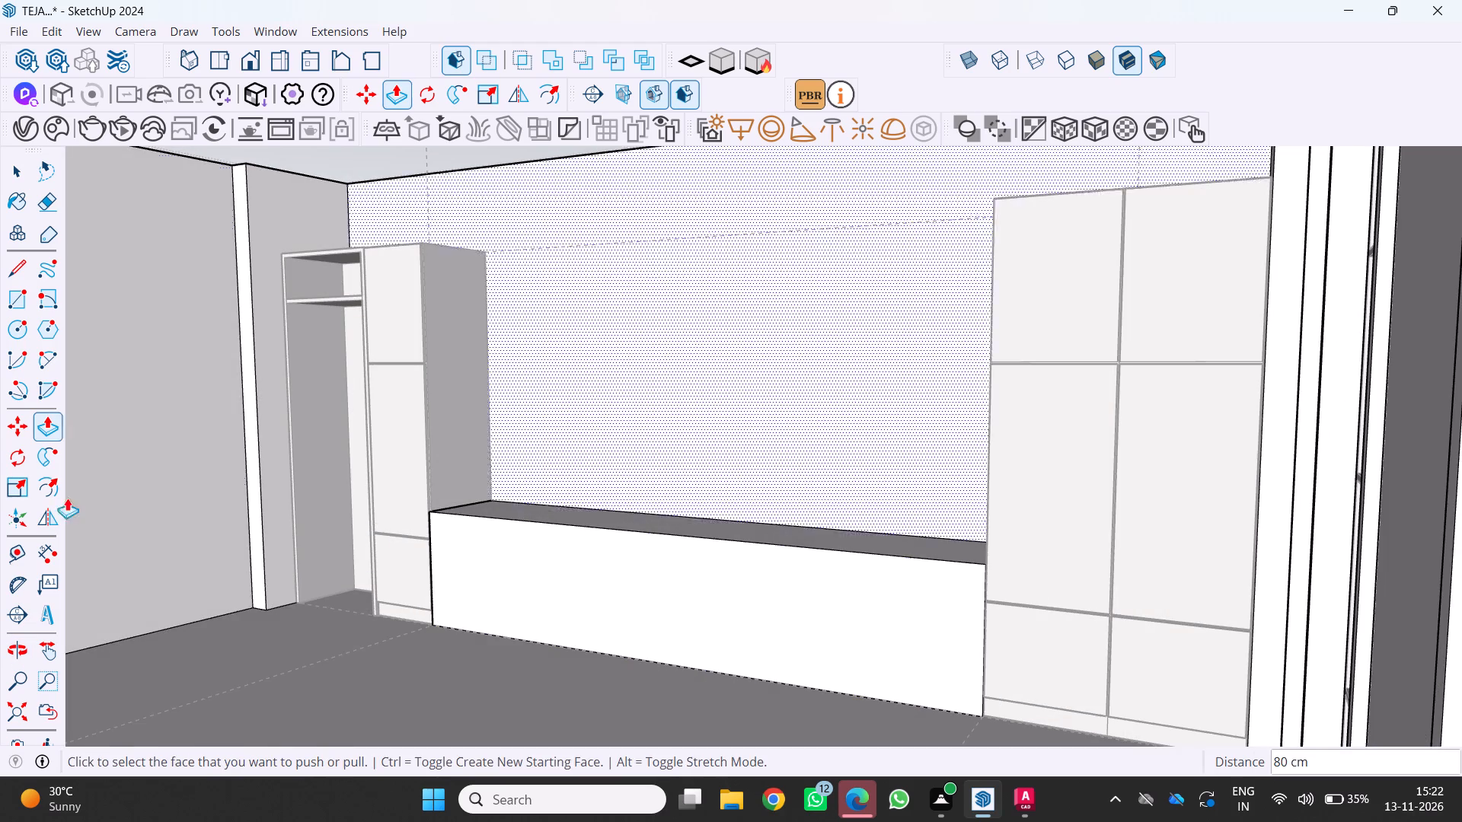
click(49, 552)
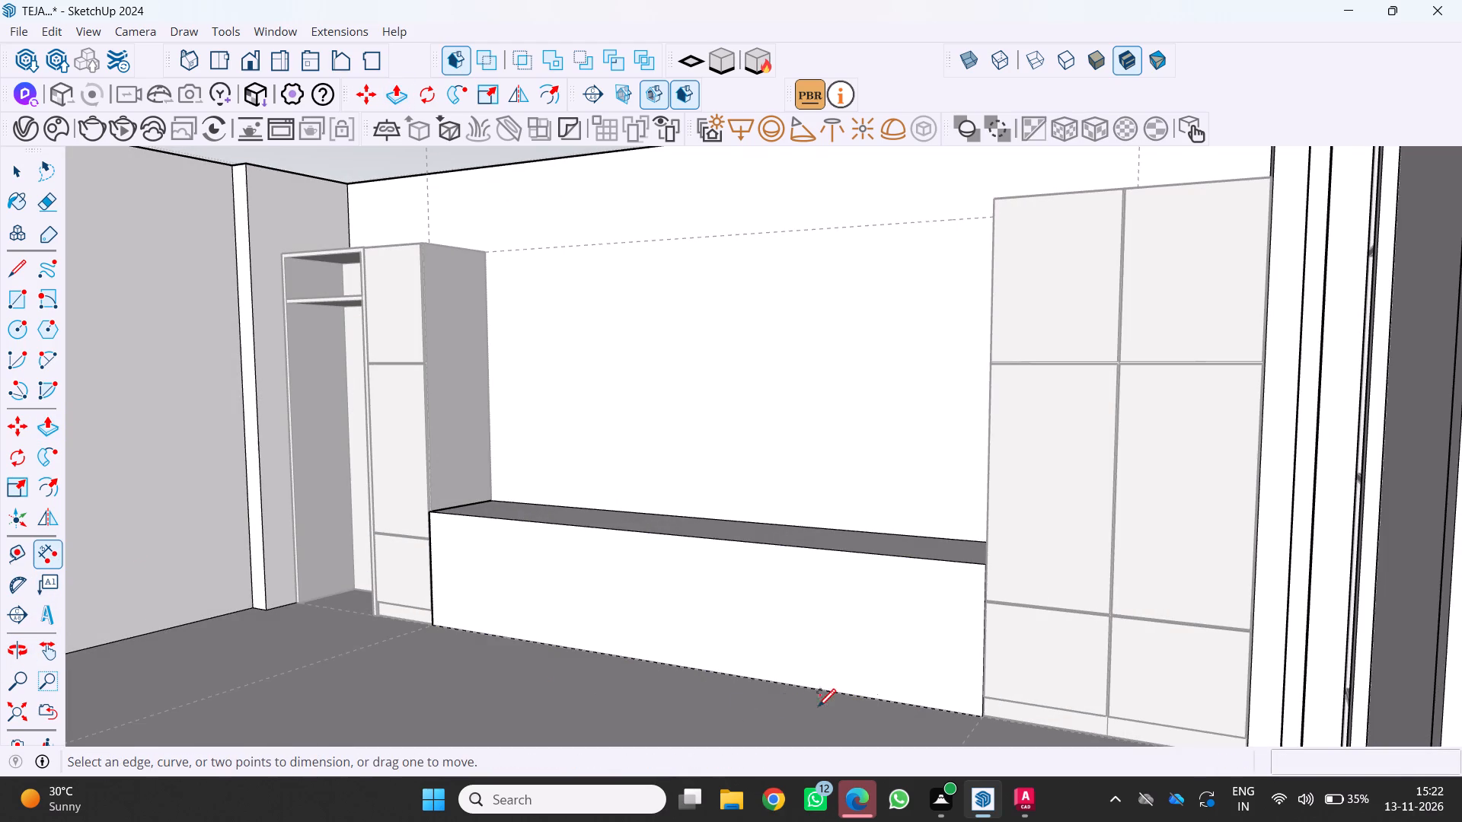
scroll(930, 714, up, 7)
click(991, 716)
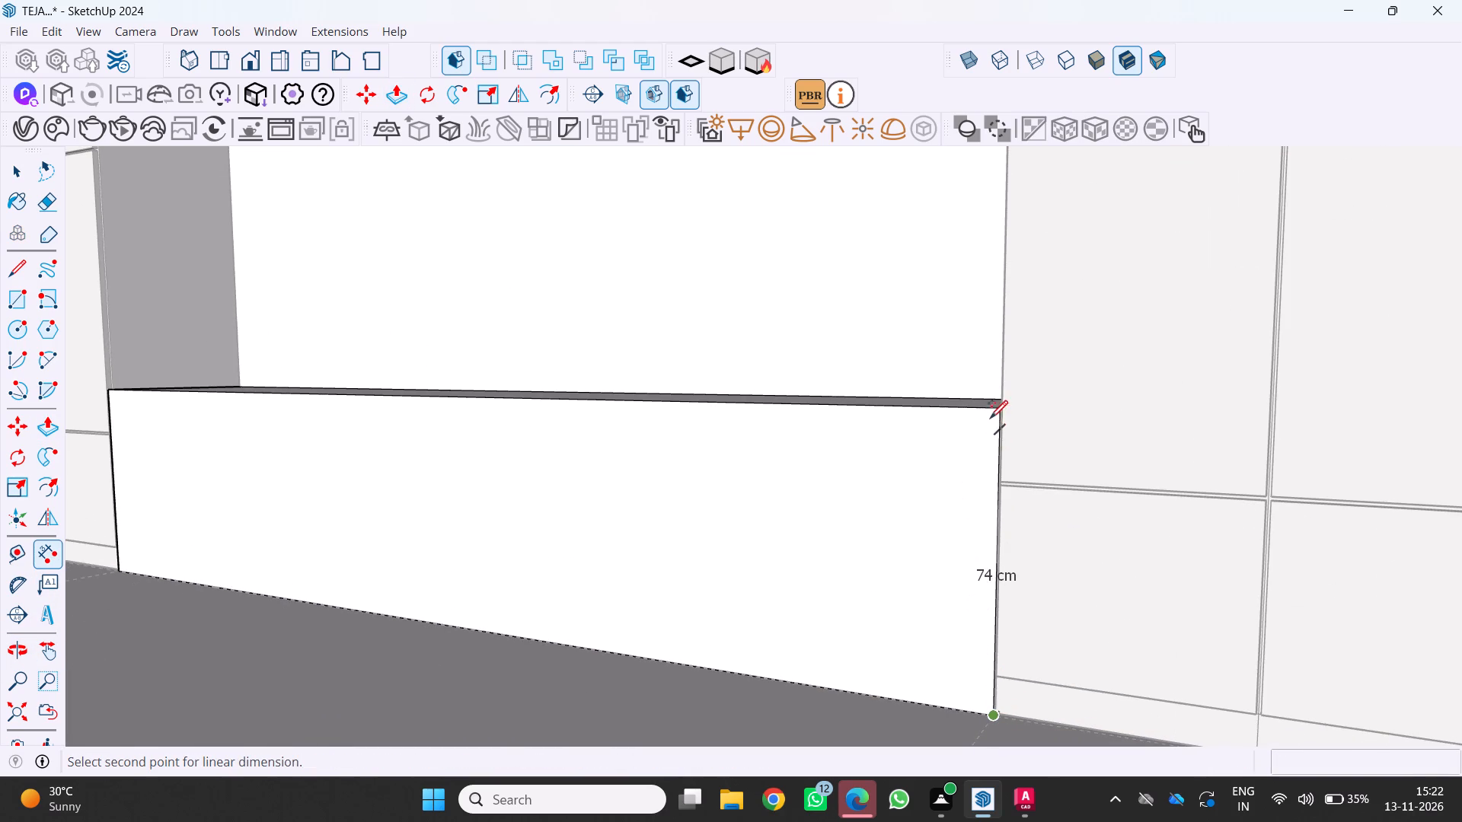
scroll(995, 402, up, 3)
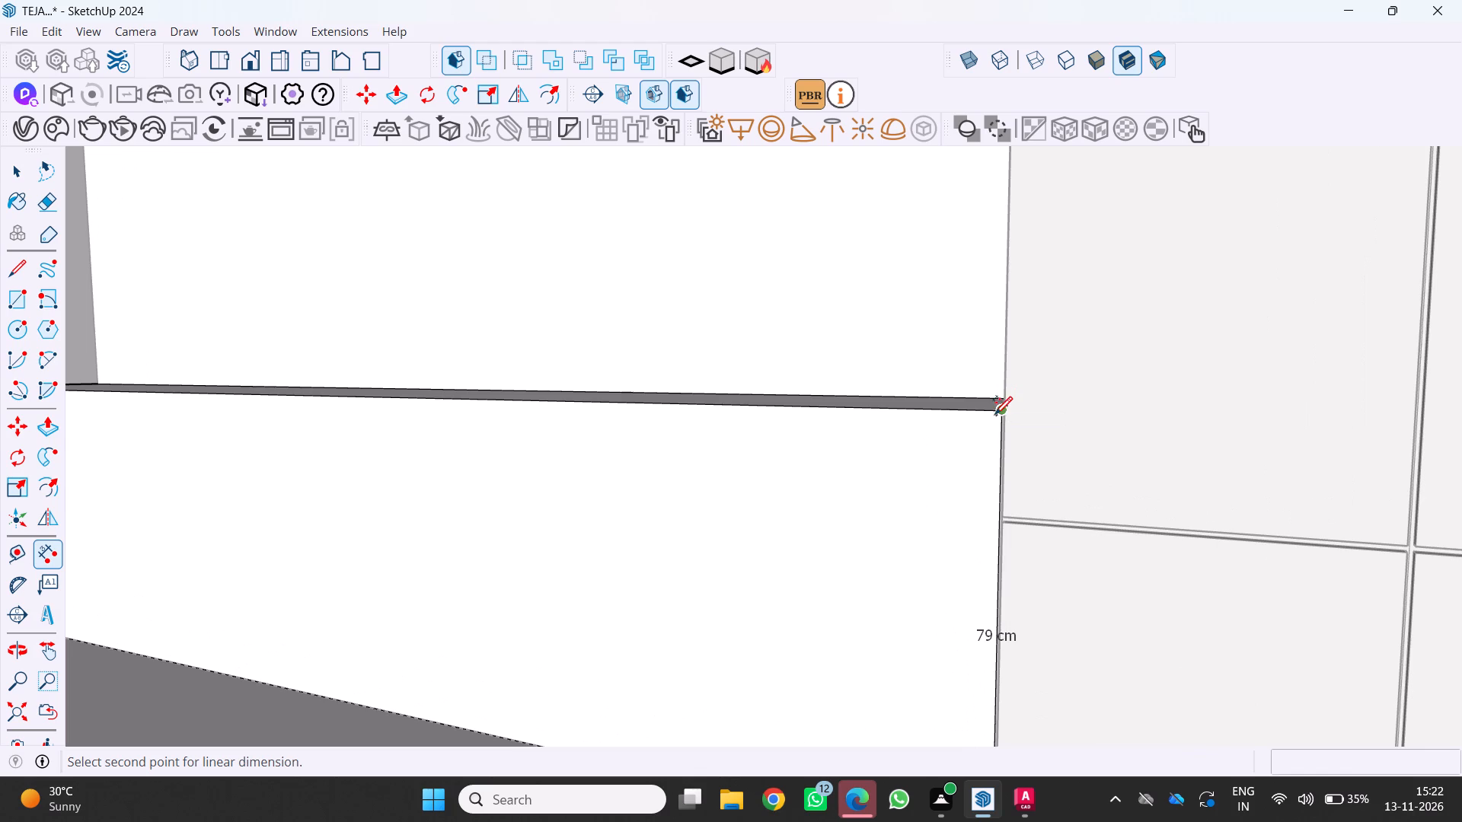
scroll(1001, 413, up, 7)
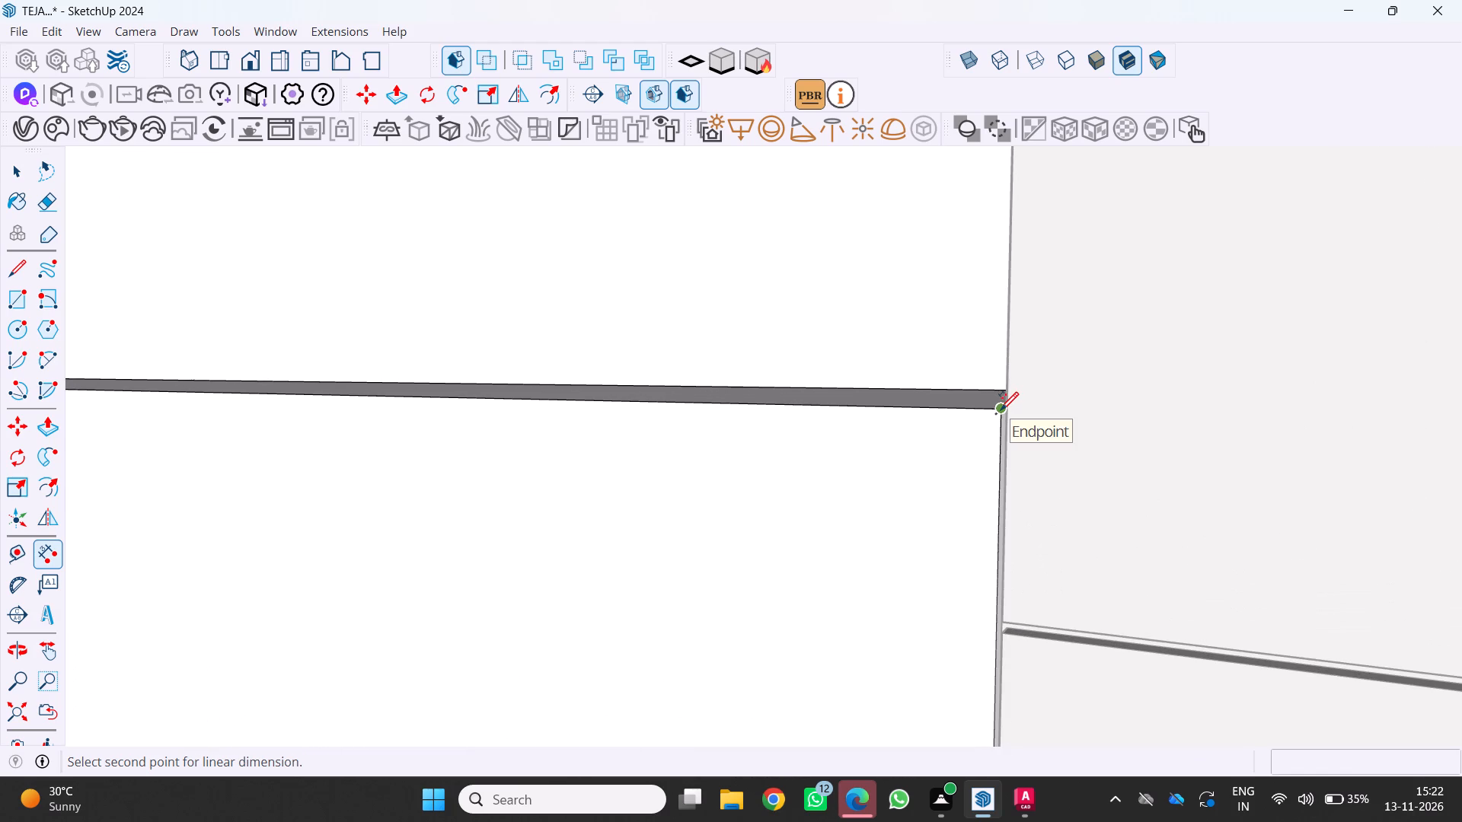
click(1001, 409)
scroll(1051, 400, down, 5)
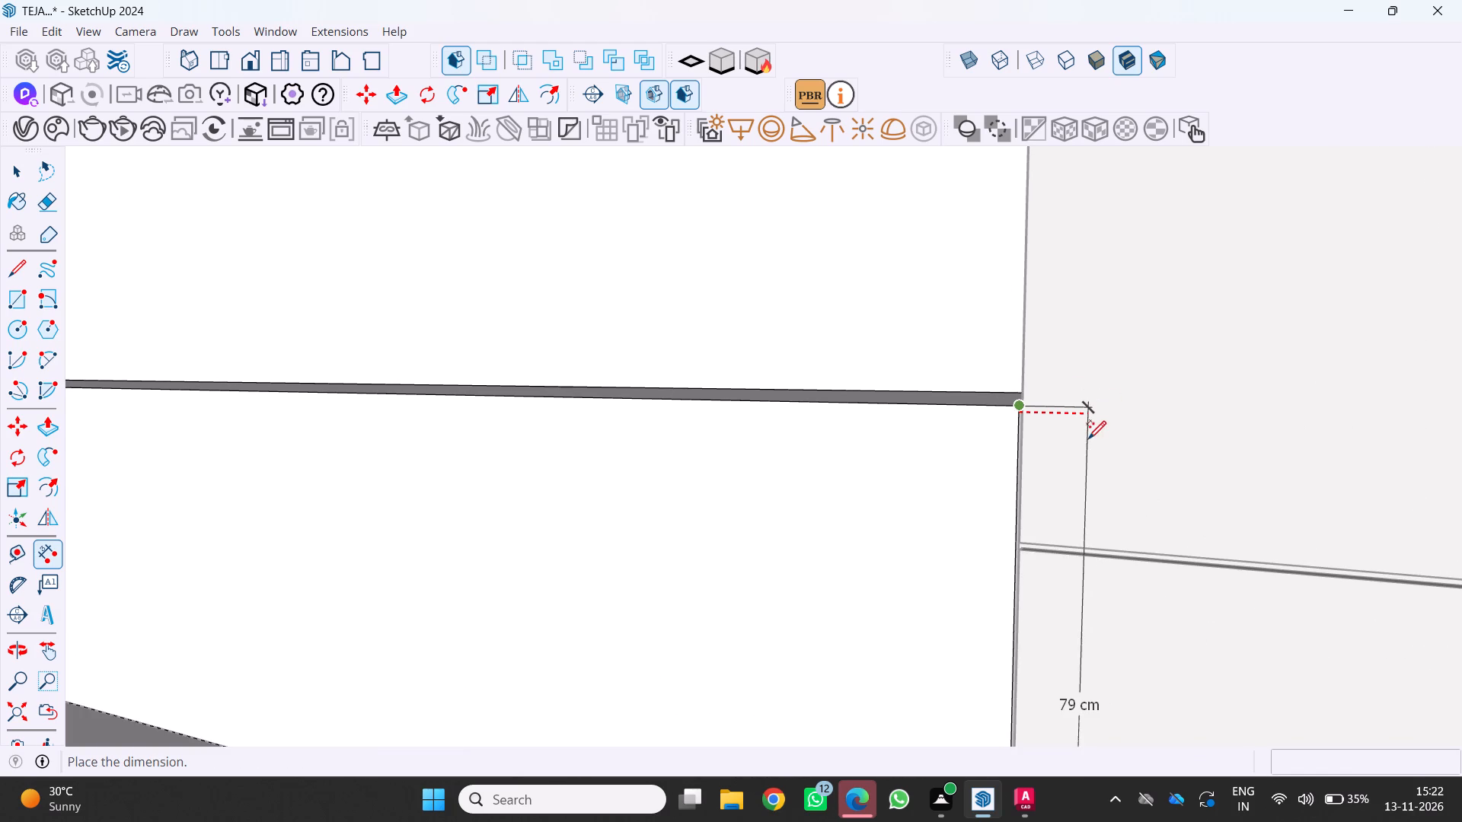
key(Escape)
Examine the low block and the cabinets on either side of it from different viewpoints around the room.
scroll(1049, 461, down, 14)
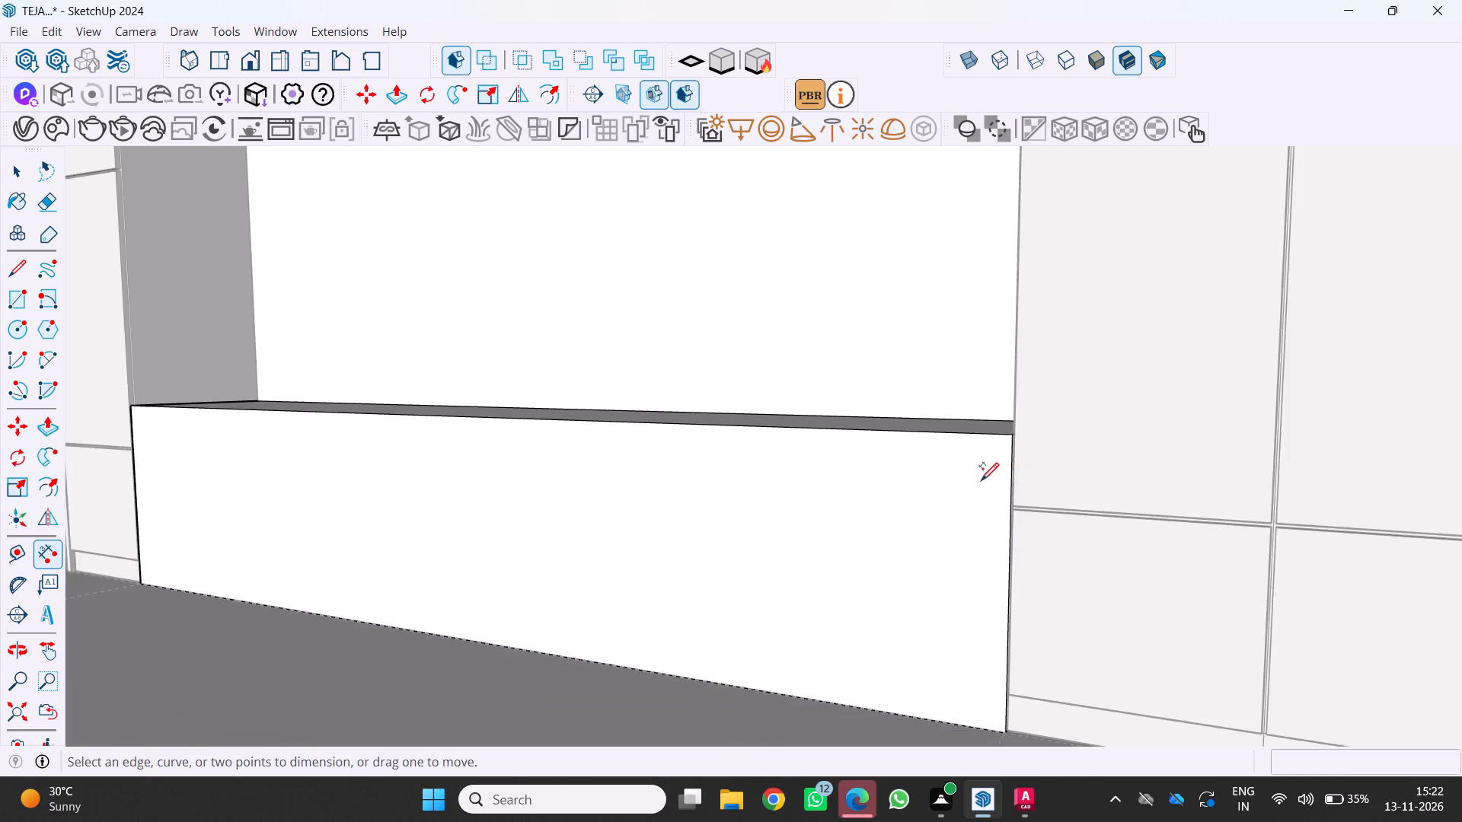
scroll(981, 479, down, 8)
middle_drag(962, 495, 941, 495)
middle_click(937, 493)
scroll(934, 492, up, 1)
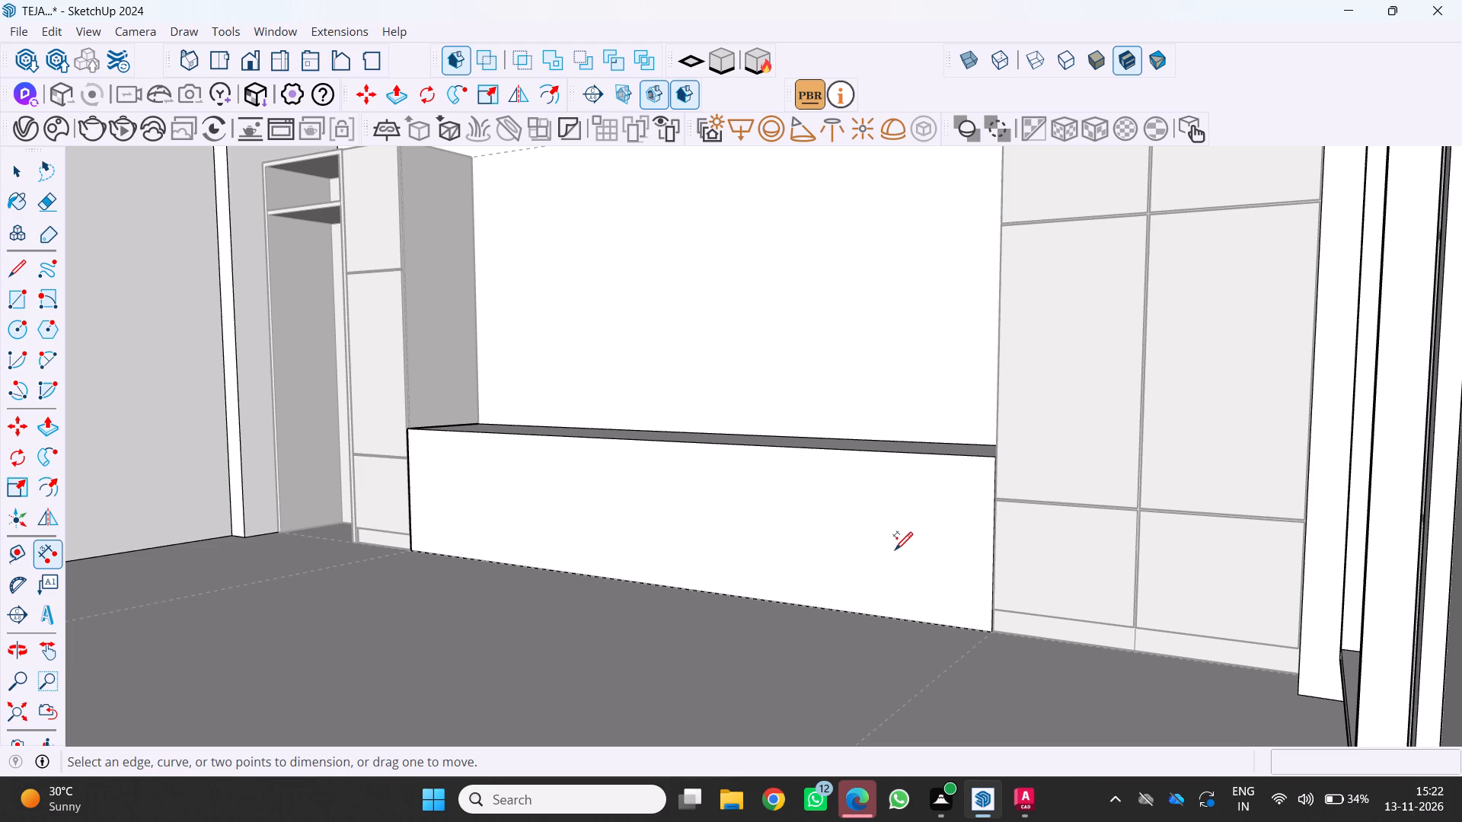
scroll(899, 547, down, 2)
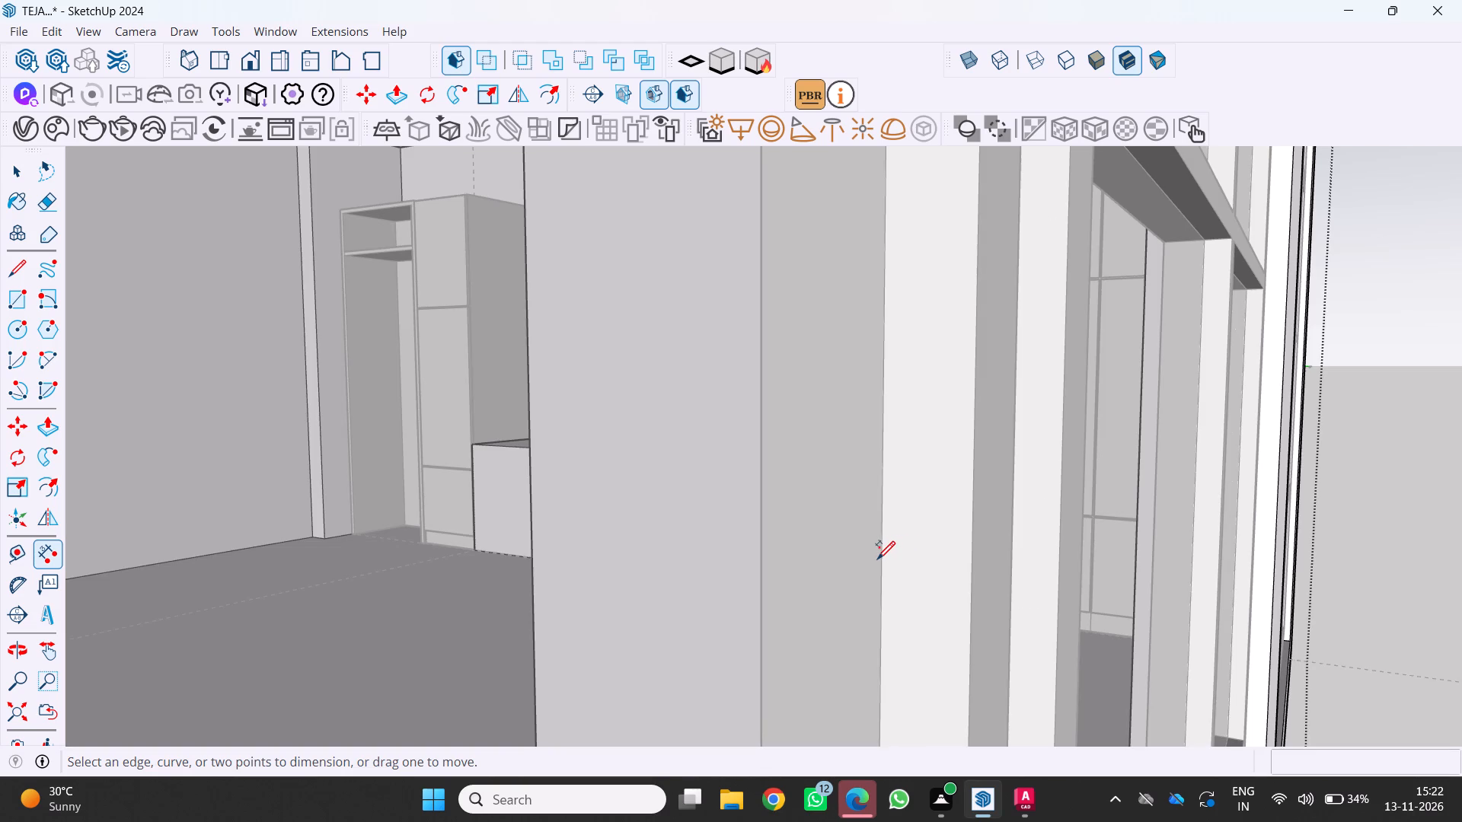
middle_drag(878, 556, 832, 555)
middle_click(832, 554)
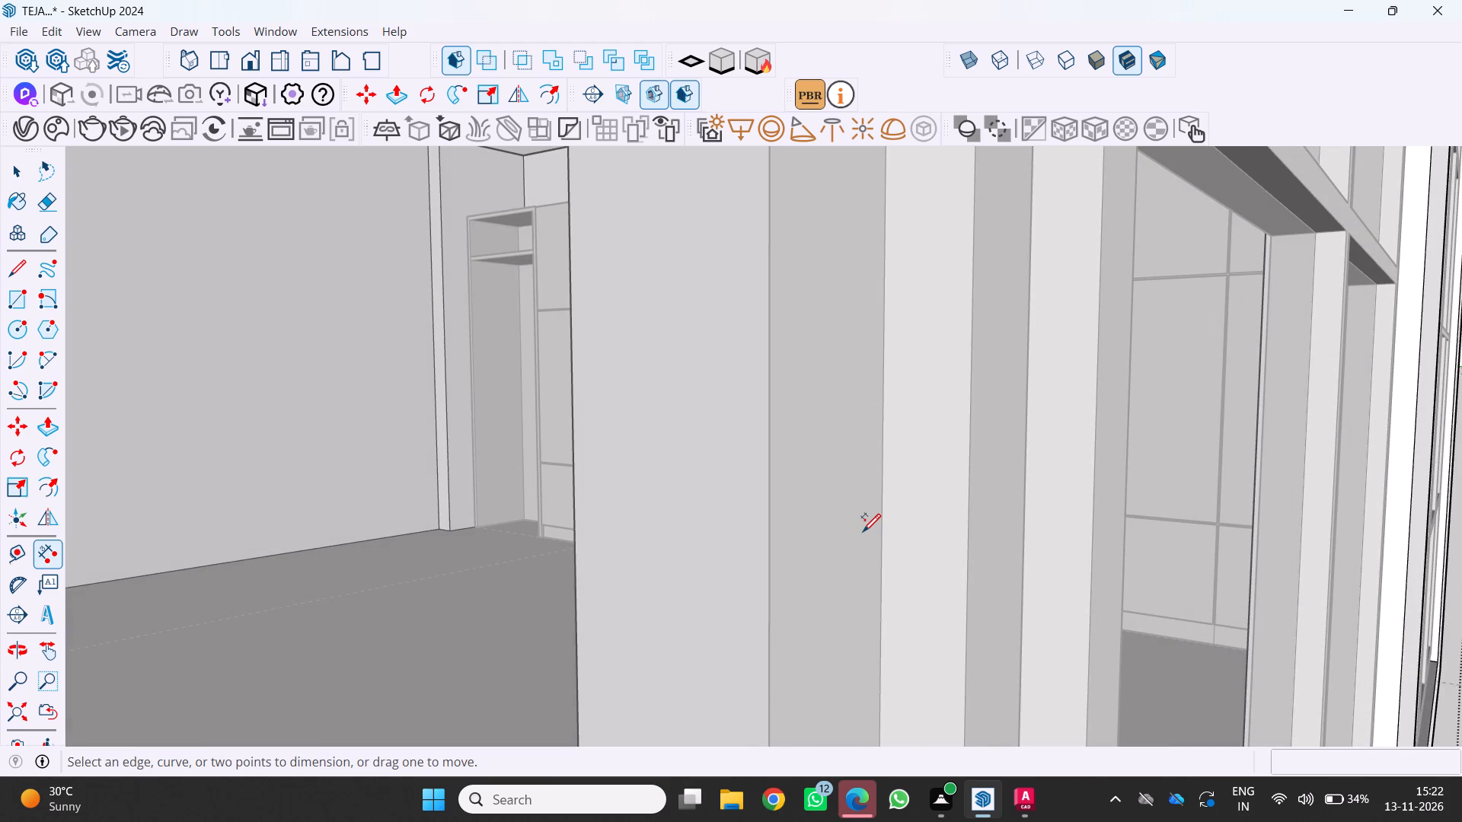
middle_drag(860, 531, 1001, 515)
middle_click(1001, 515)
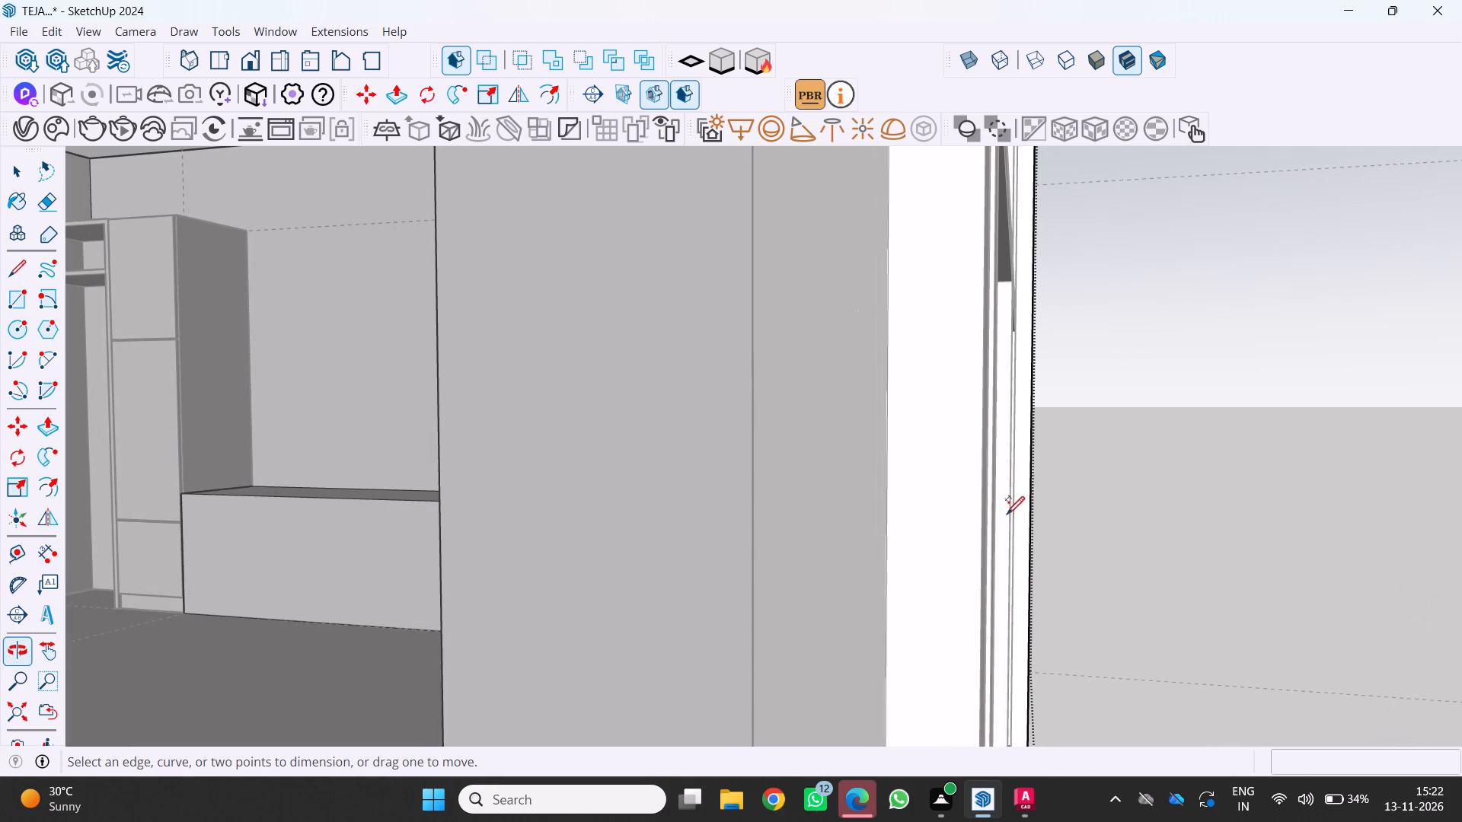
scroll(827, 559, down, 1)
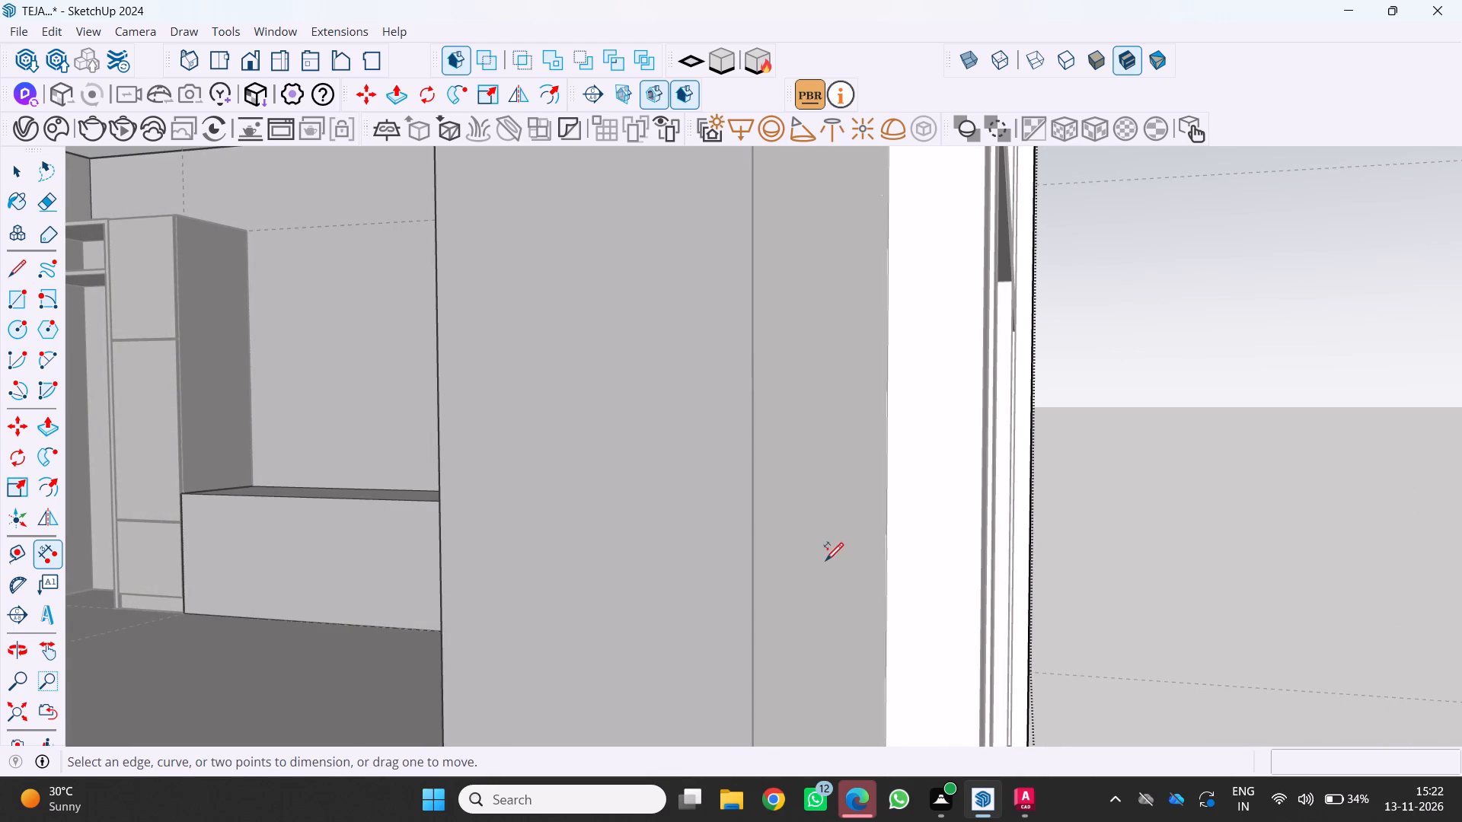
scroll(825, 559, down, 11)
middle_drag(798, 586, 1179, 547)
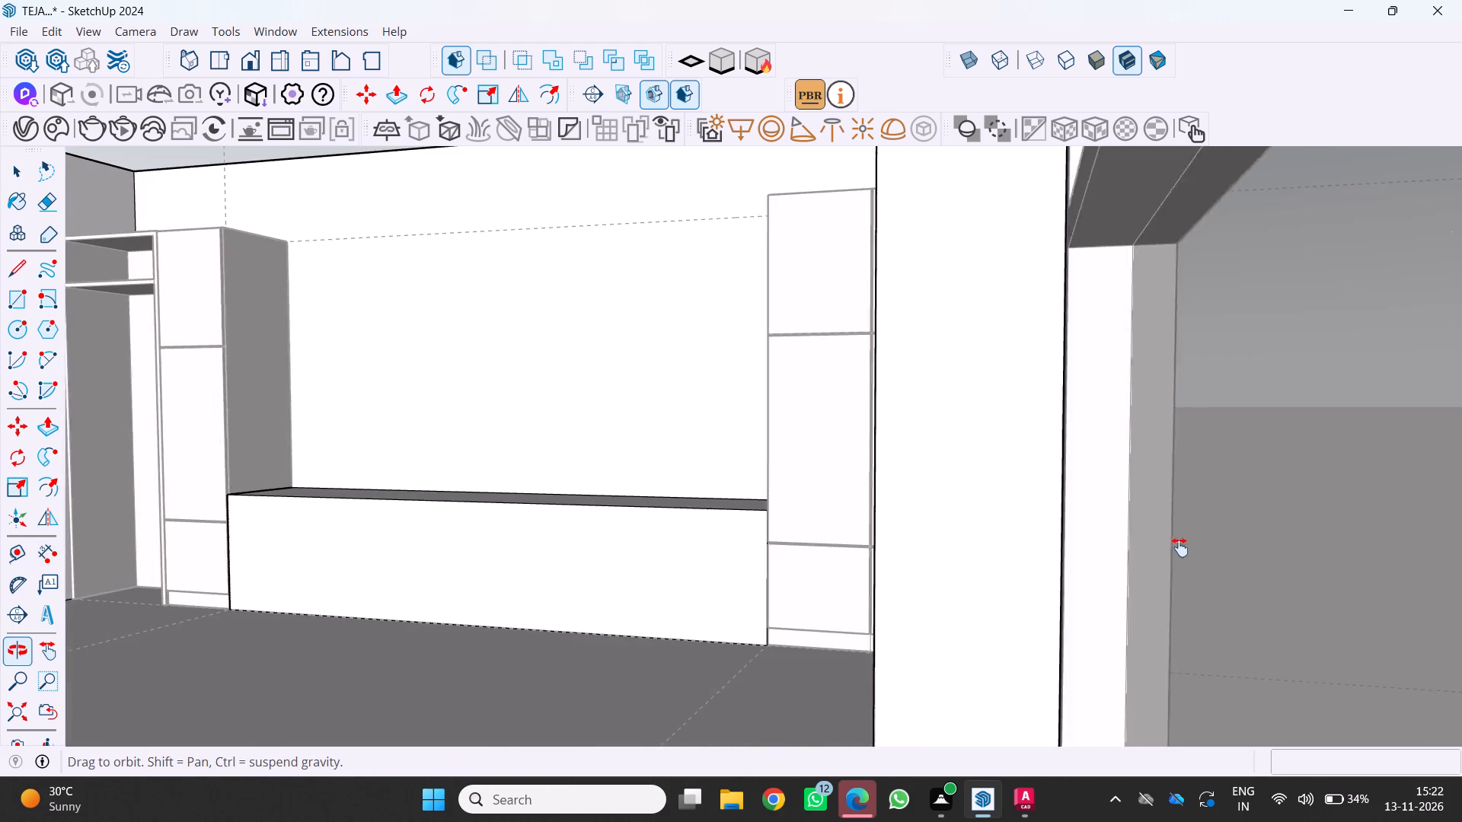
middle_drag(1179, 547, 1342, 556)
middle_drag(761, 645, 1030, 652)
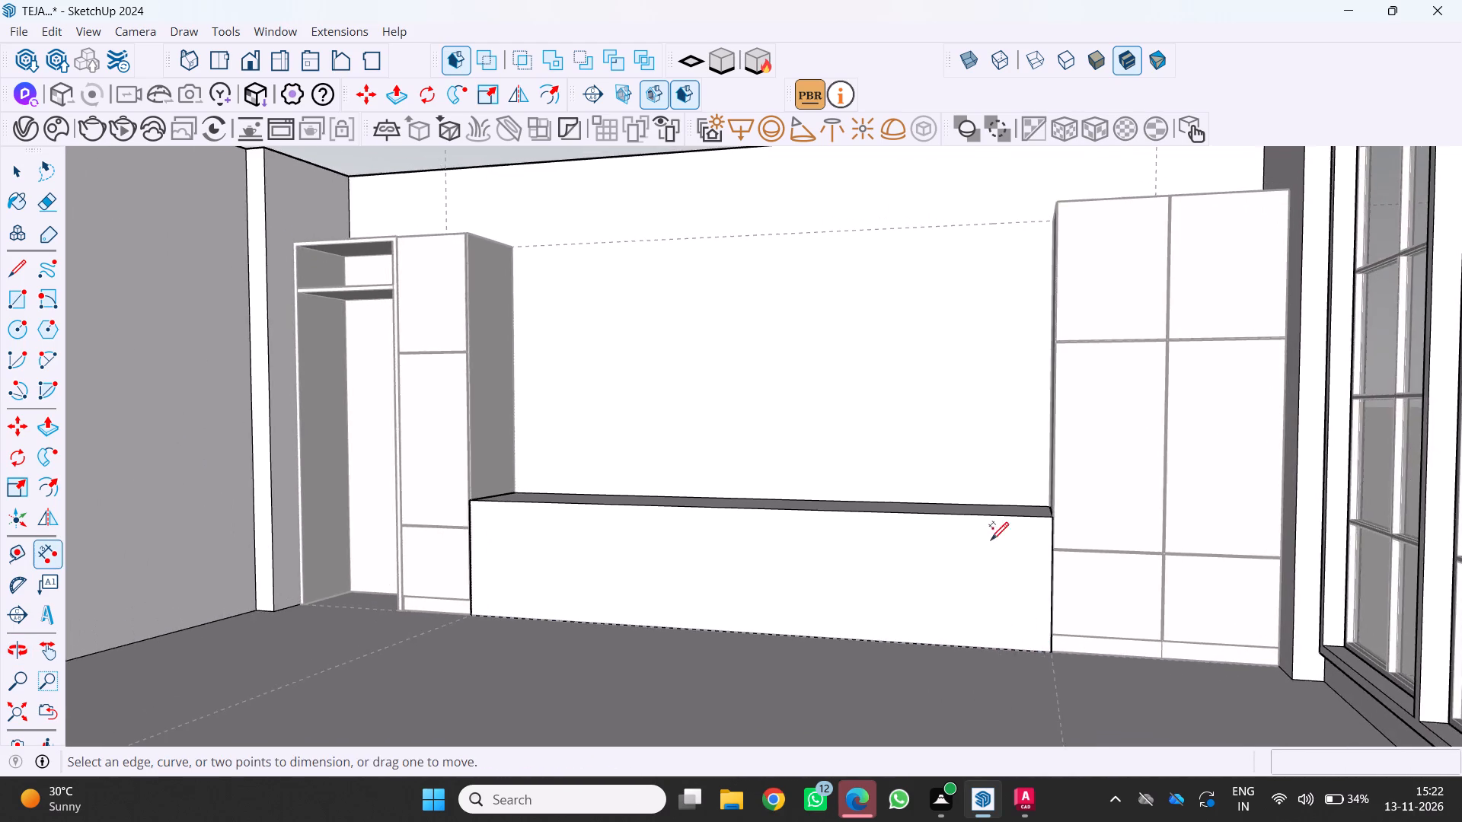
Copy the low block's top front edge 3 cm straight down onto its front face.
scroll(981, 513, up, 4)
middle_drag(977, 506, 868, 573)
key(space)
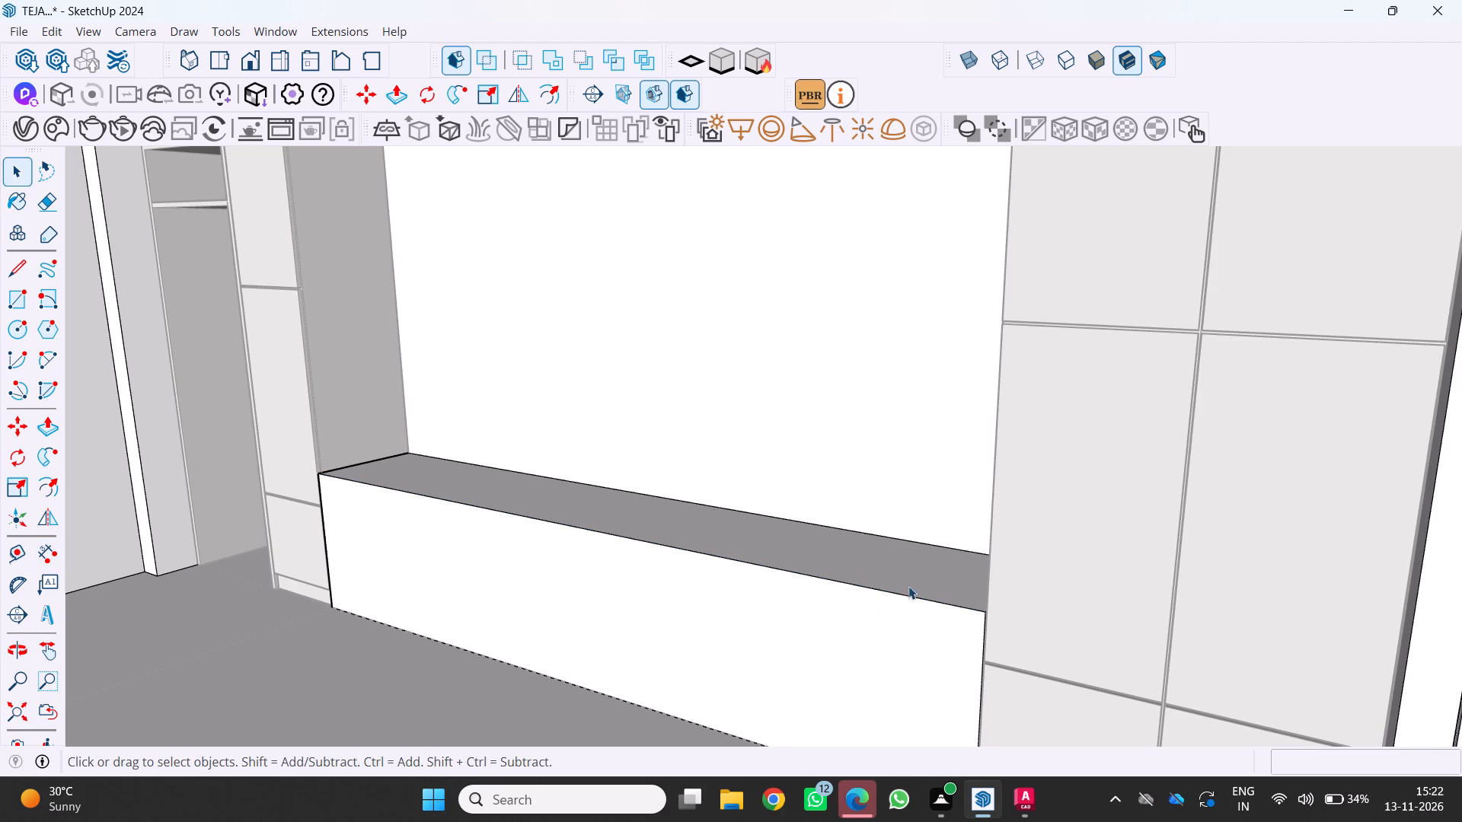
click(911, 595)
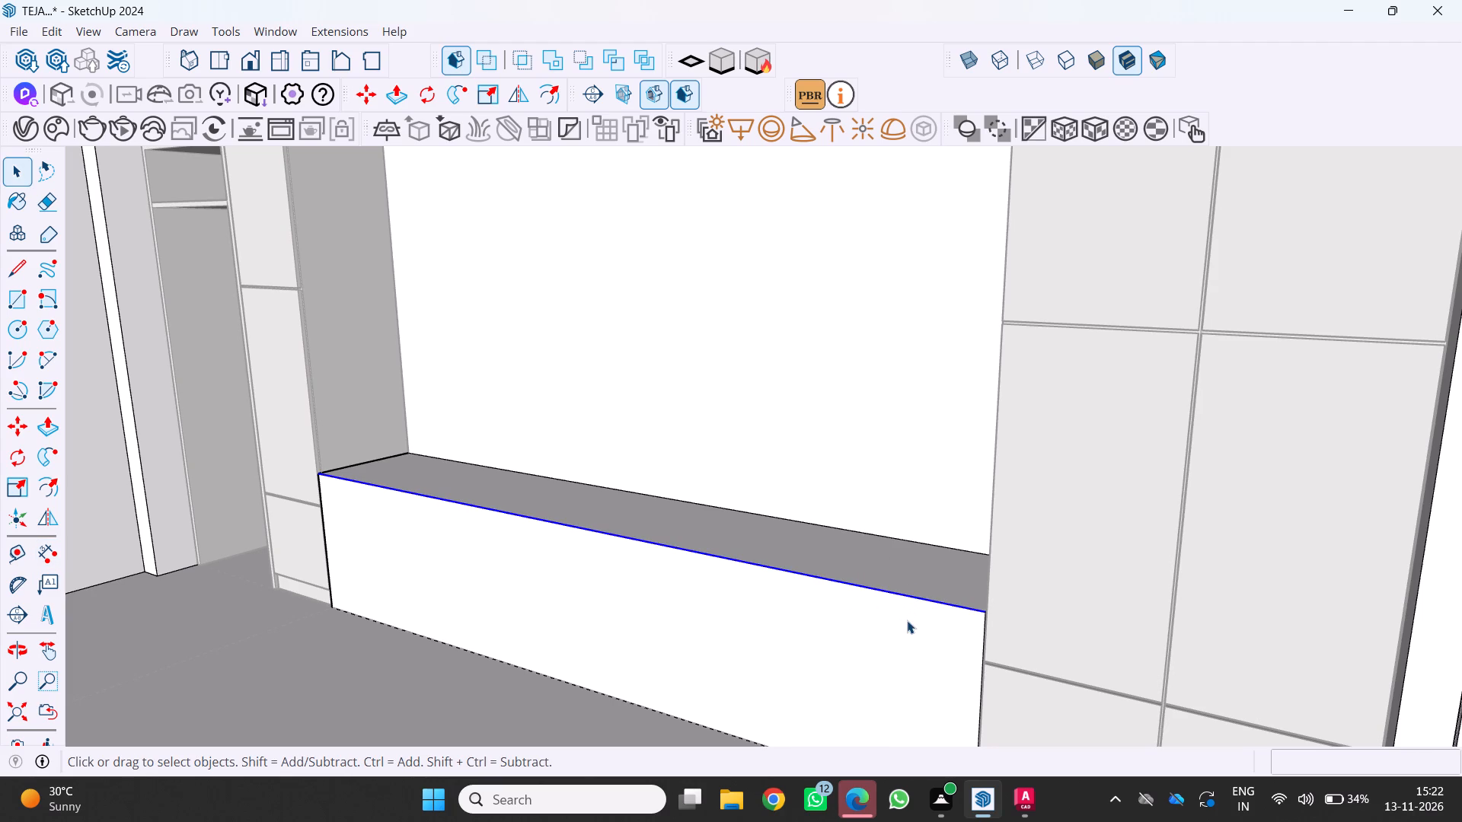
key(m)
scroll(1033, 604, up, 6)
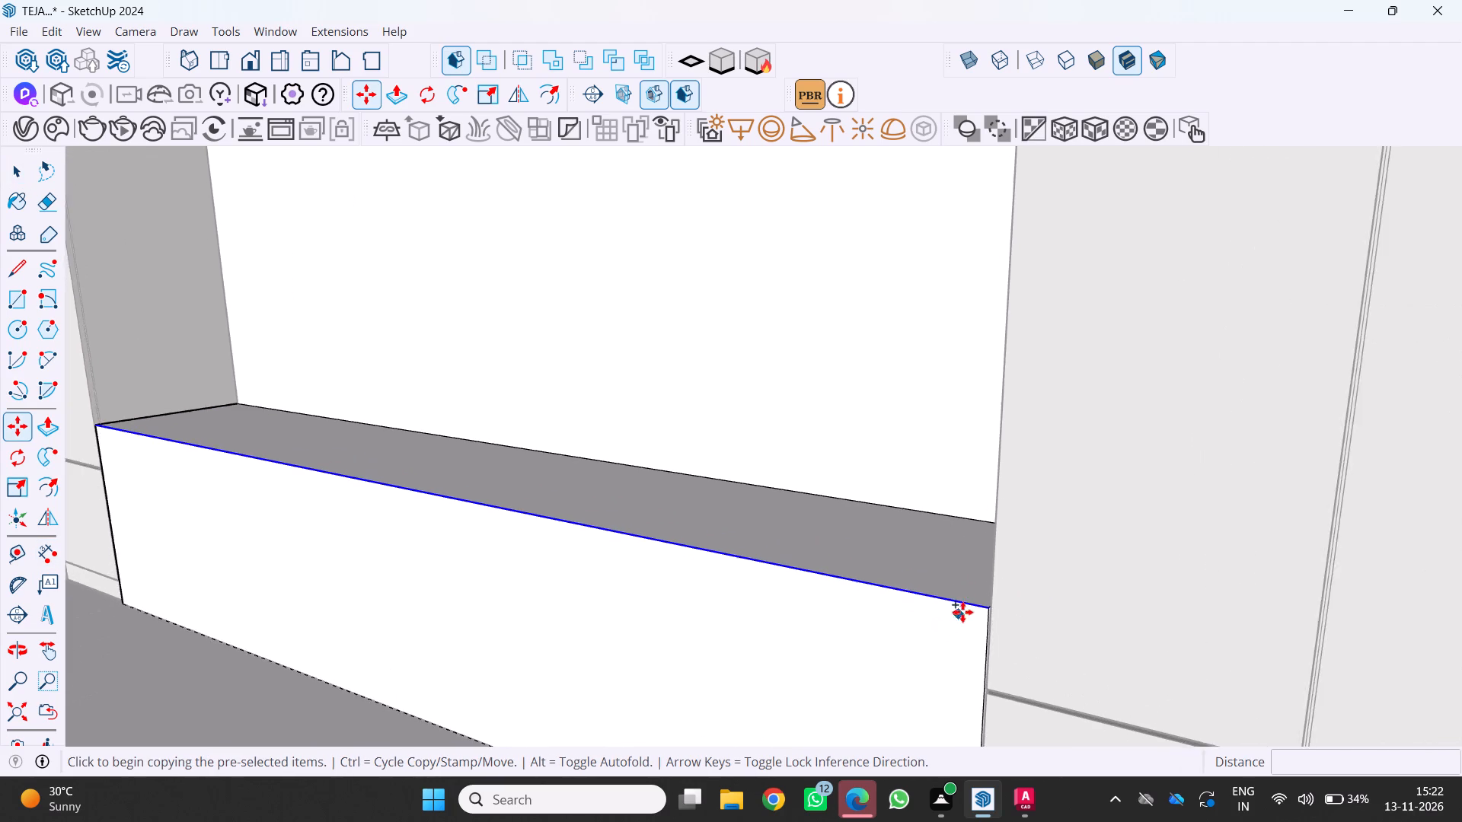
scroll(962, 612, up, 15)
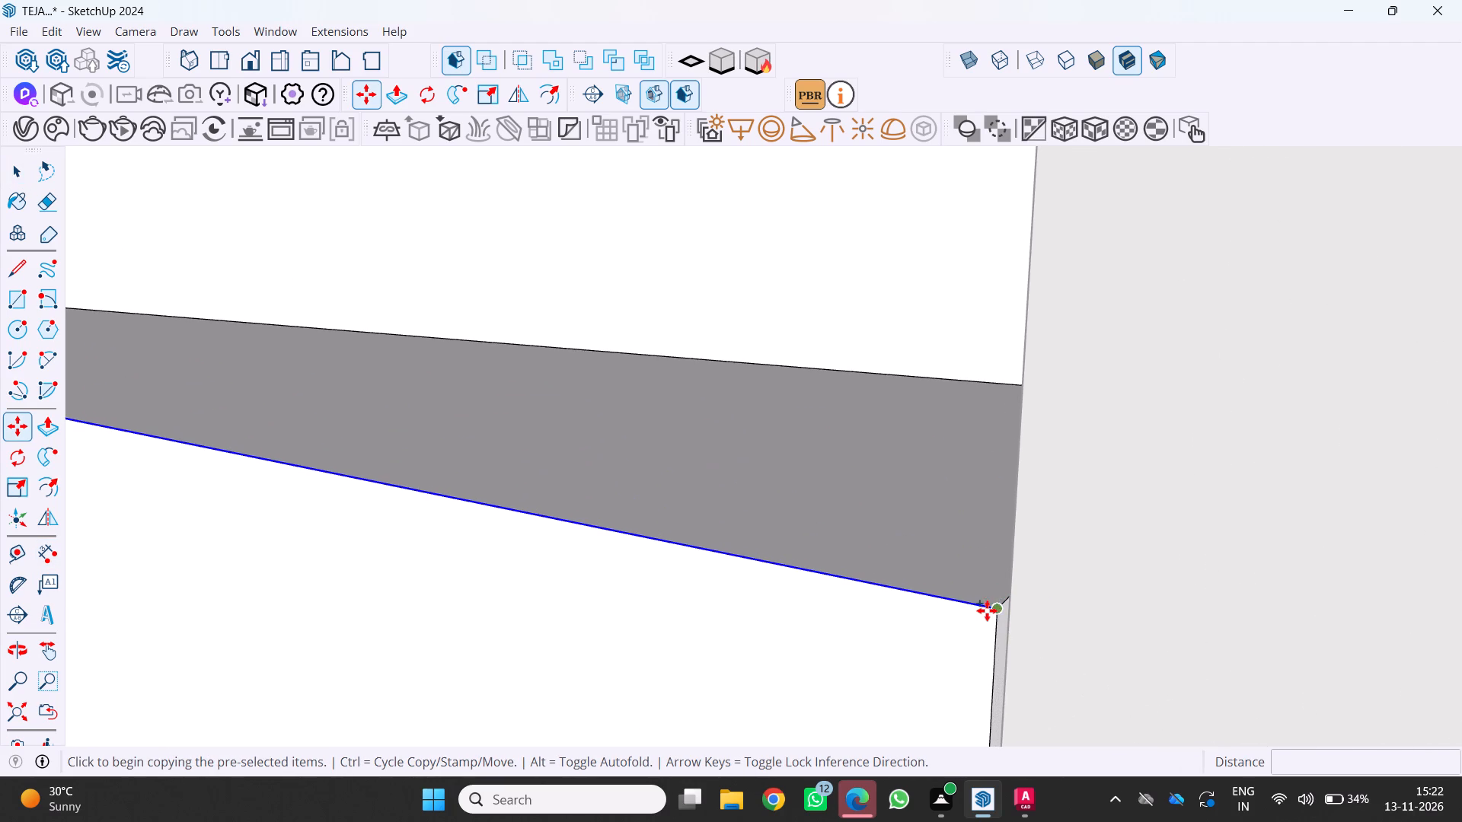
click(996, 610)
scroll(999, 652, down, 4)
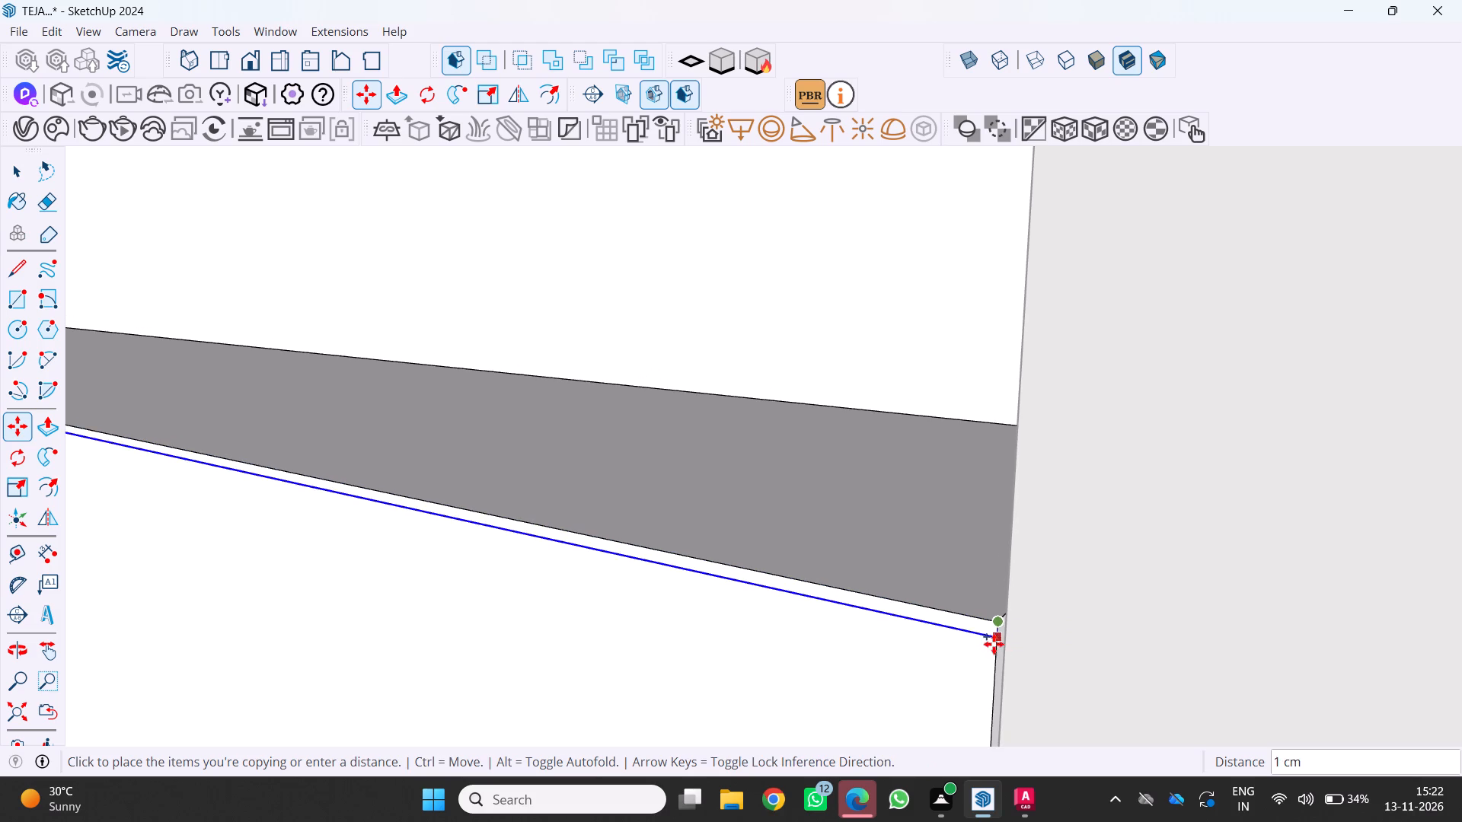
key(3)
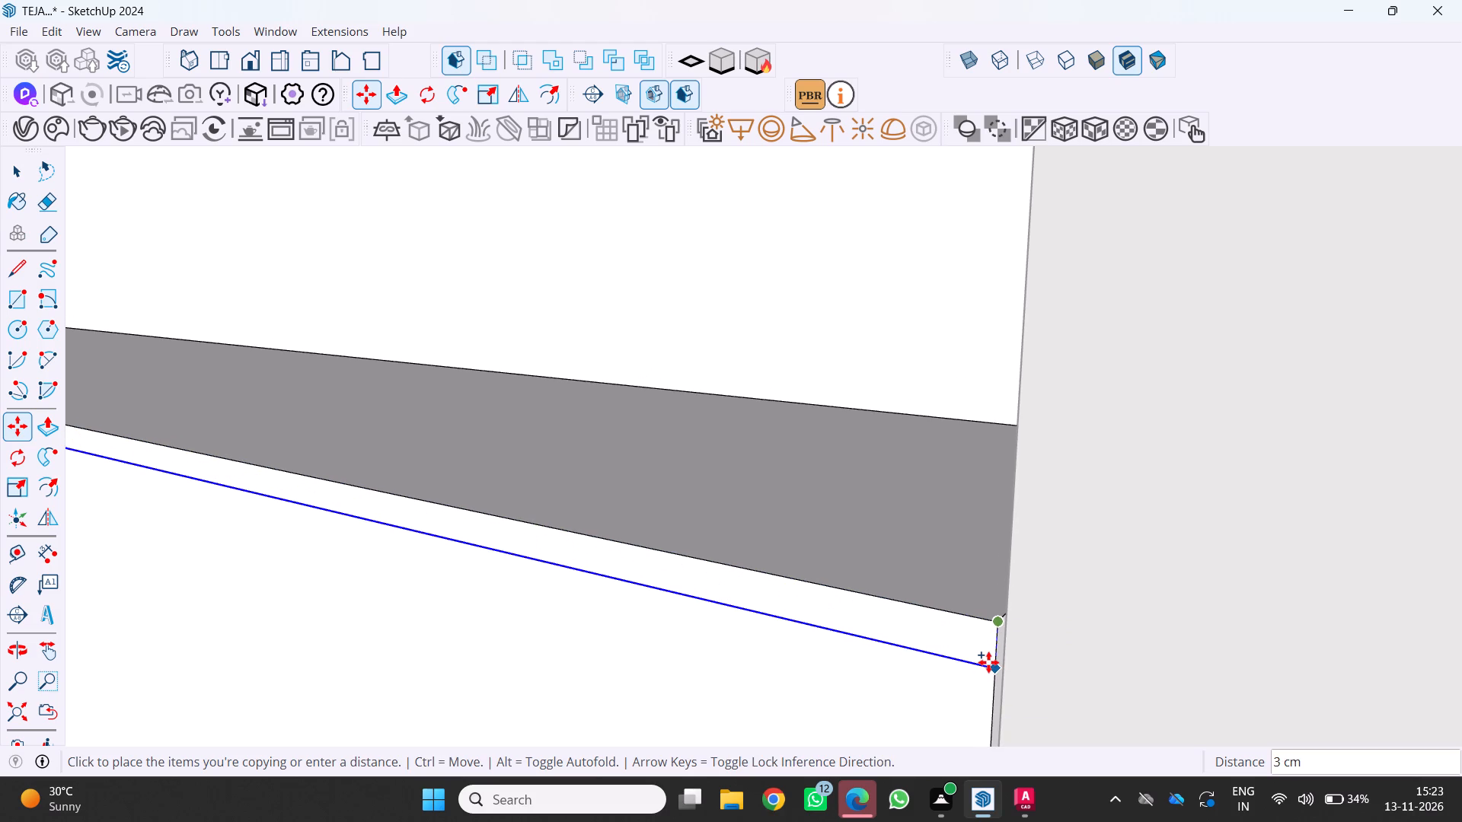
key(Return)
scroll(969, 663, down, 11)
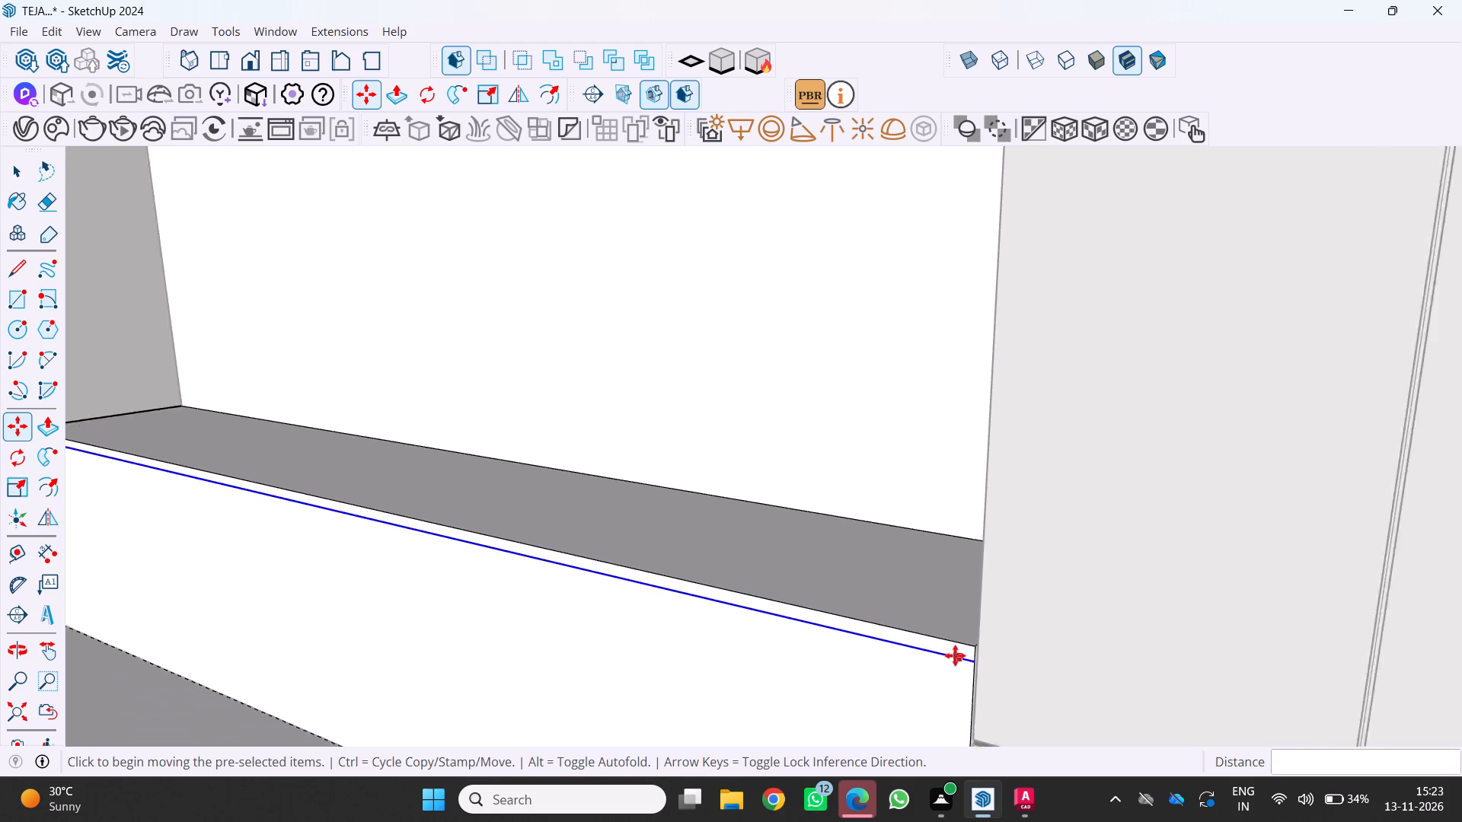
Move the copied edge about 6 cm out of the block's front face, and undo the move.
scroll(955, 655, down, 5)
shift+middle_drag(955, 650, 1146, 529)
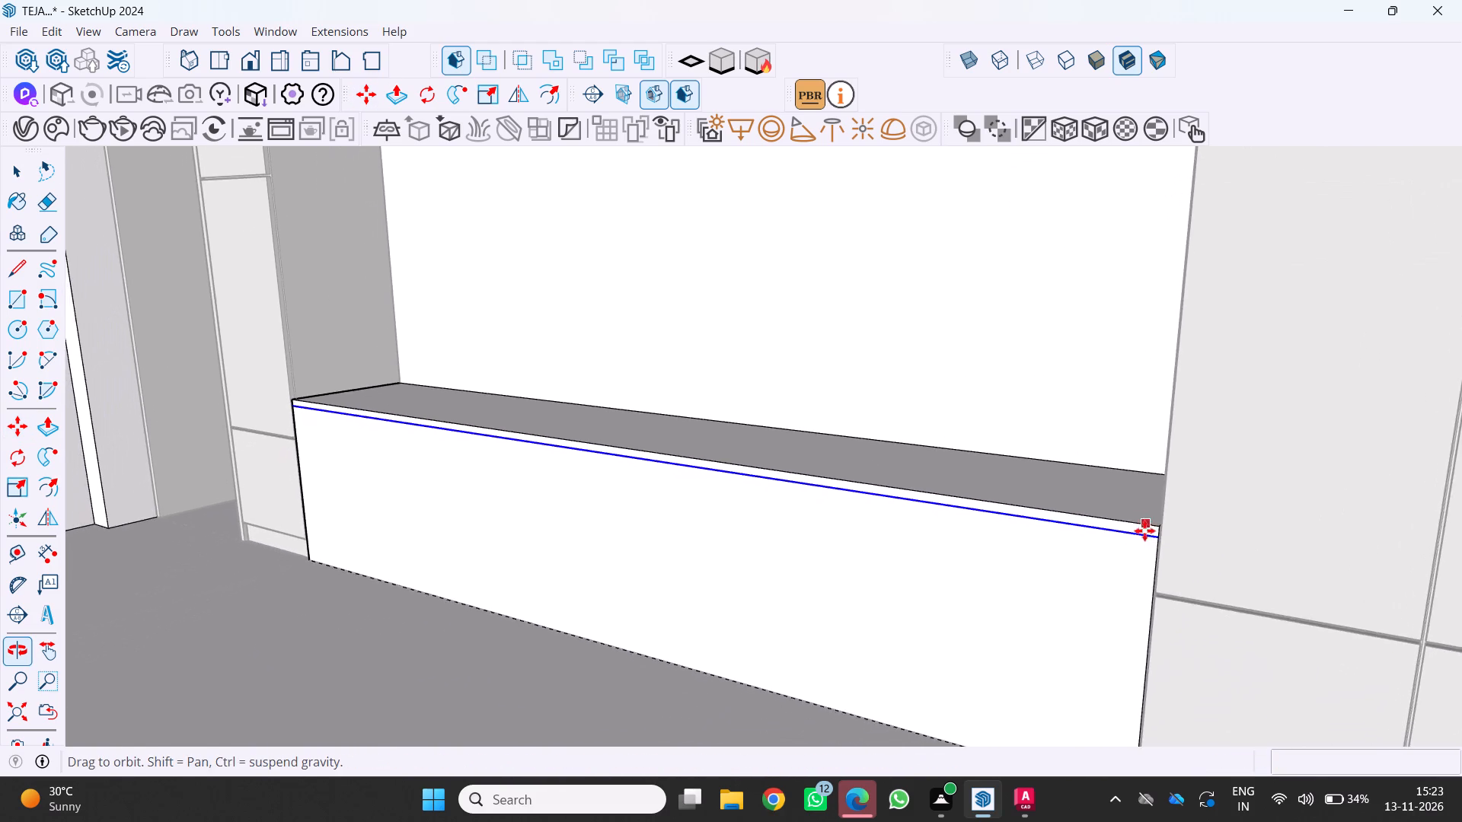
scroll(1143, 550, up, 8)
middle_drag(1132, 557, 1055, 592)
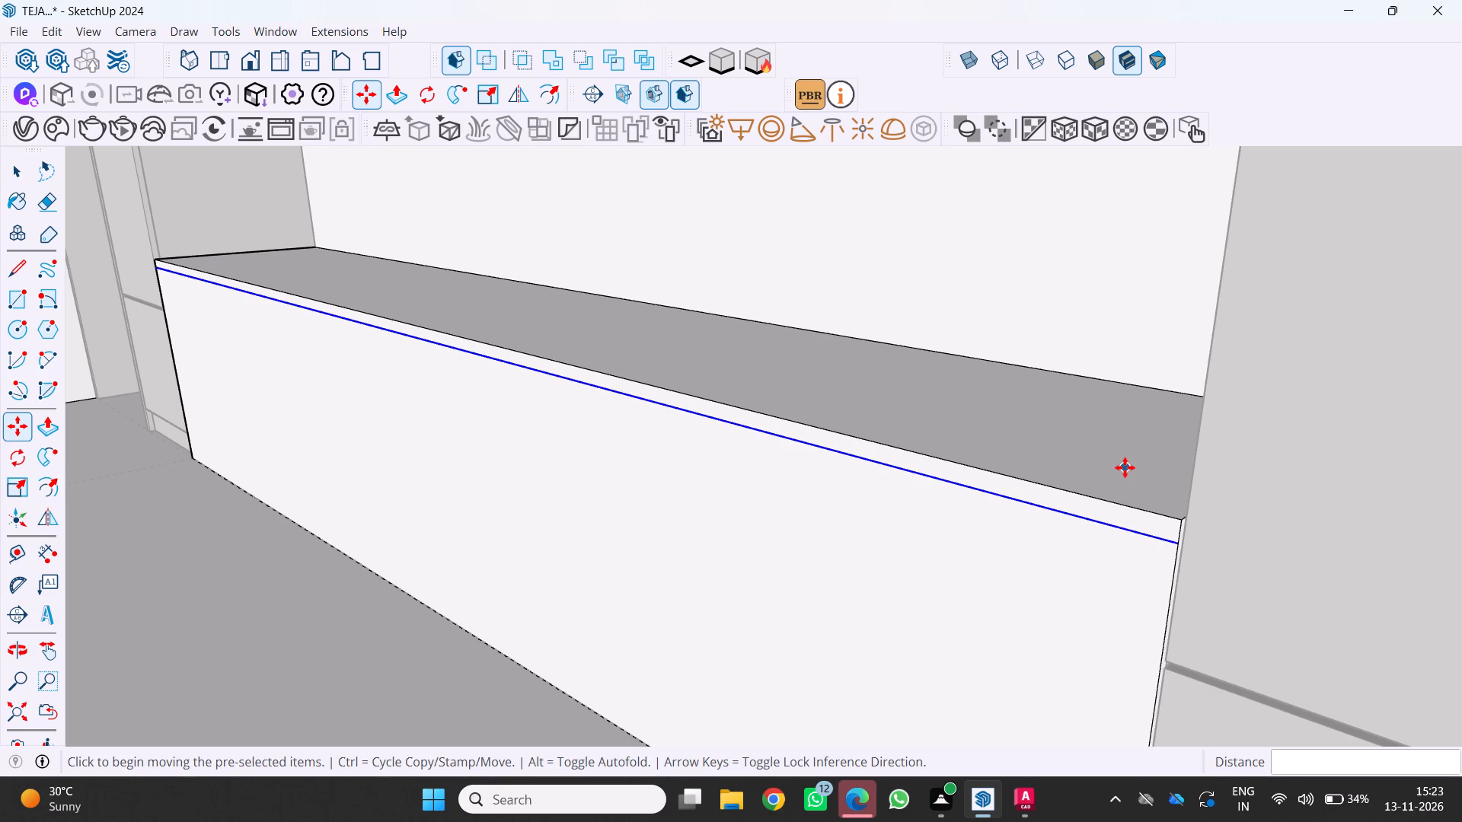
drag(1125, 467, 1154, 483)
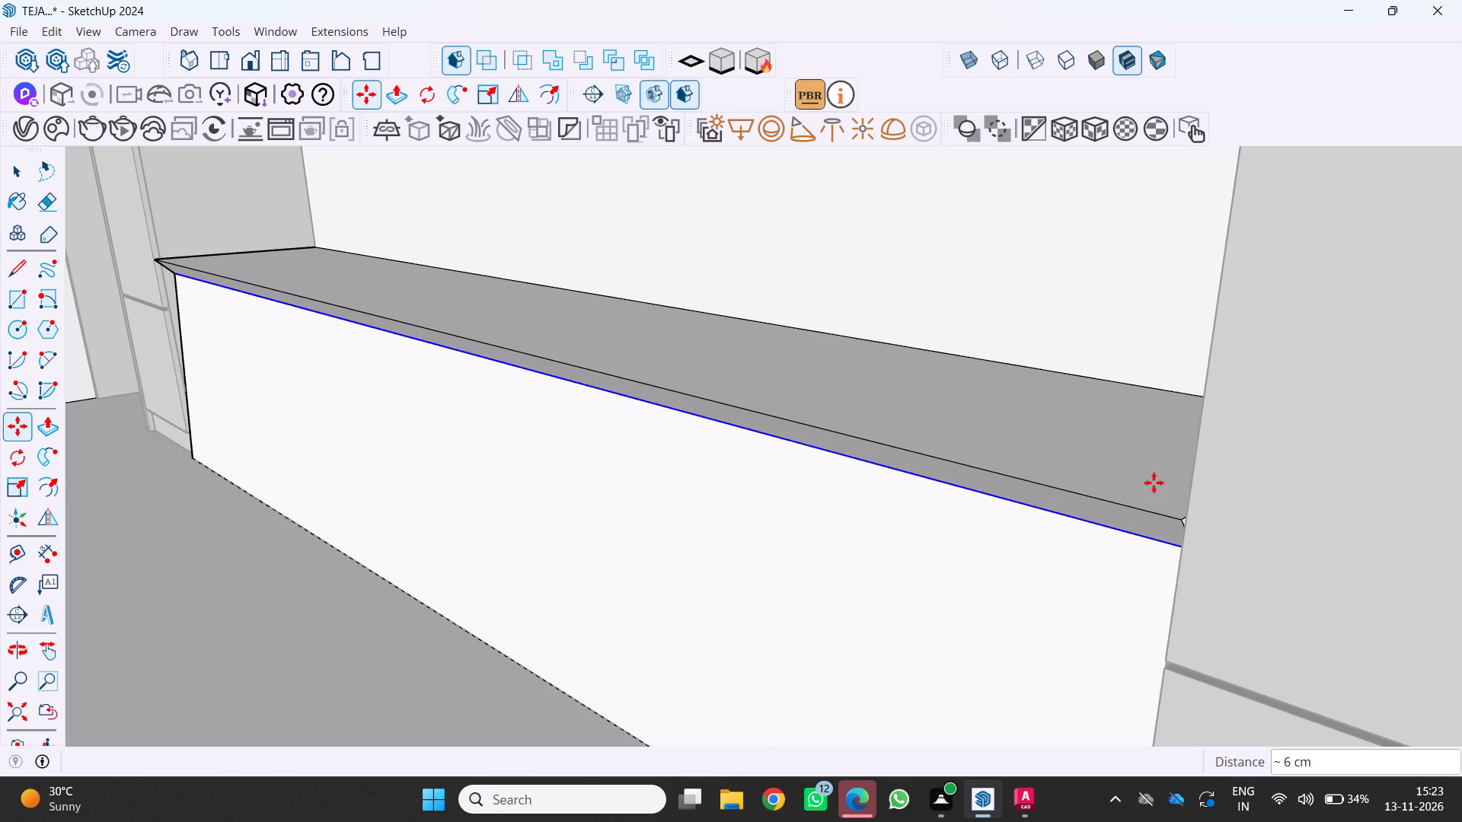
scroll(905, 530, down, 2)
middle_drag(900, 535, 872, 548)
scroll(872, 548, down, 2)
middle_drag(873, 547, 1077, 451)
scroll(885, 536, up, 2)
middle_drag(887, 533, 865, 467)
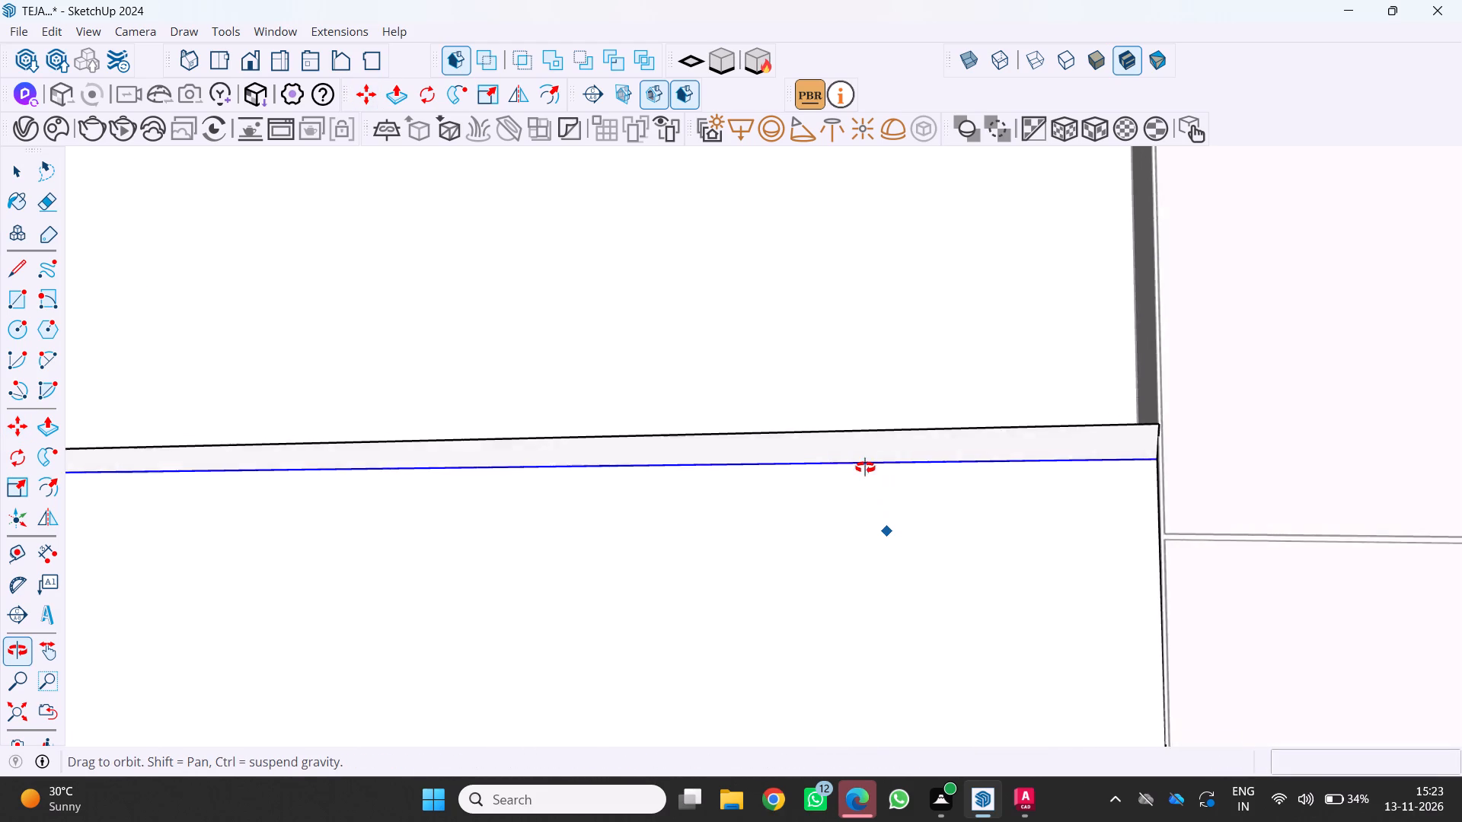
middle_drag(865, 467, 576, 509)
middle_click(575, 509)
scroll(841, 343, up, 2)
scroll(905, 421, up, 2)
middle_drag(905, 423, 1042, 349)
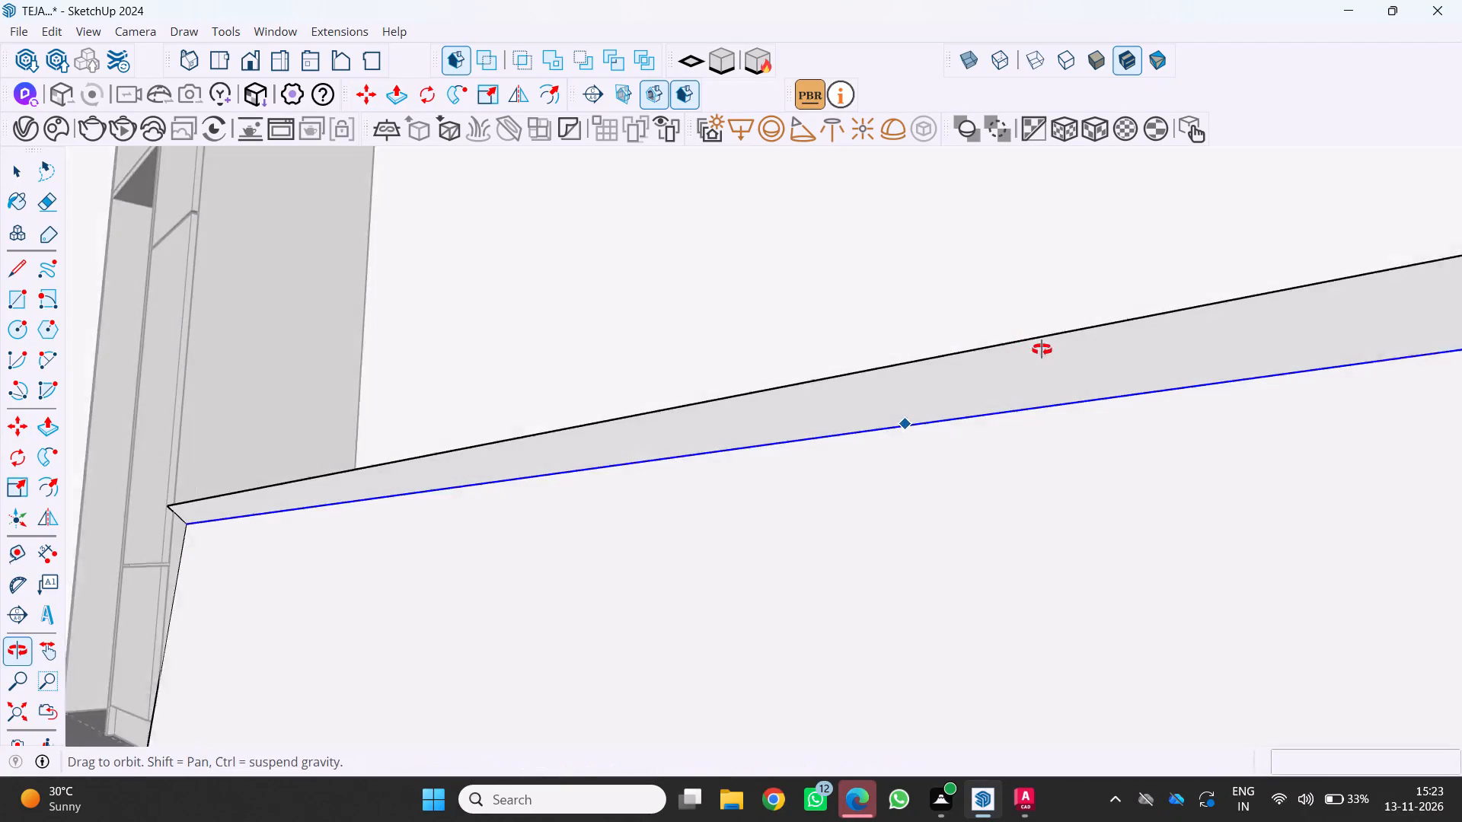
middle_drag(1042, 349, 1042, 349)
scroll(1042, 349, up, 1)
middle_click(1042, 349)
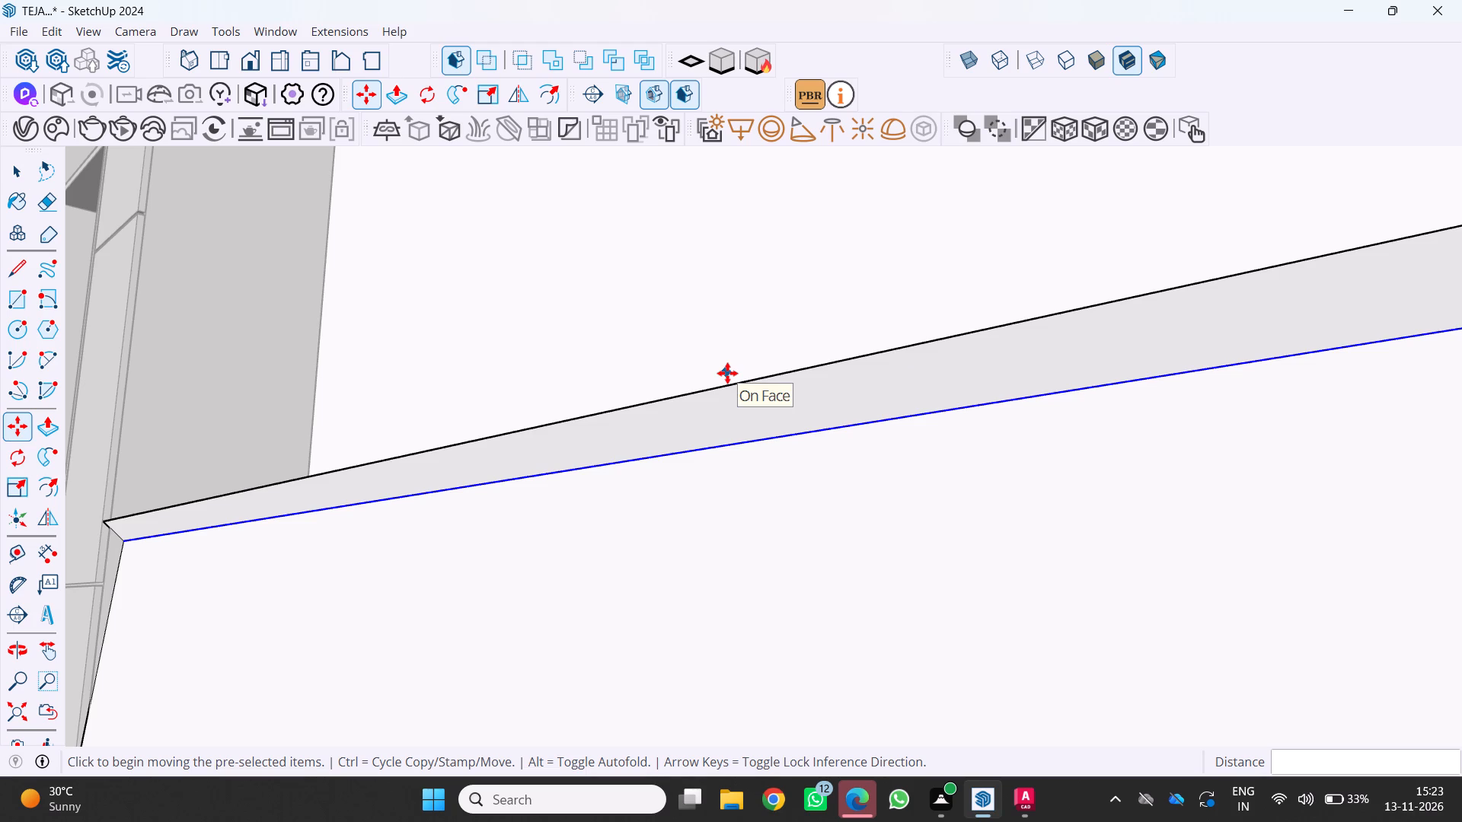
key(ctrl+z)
Examine the 3 cm strip along the top of the block's front face and its ends at both cabinets.
middle_drag(812, 430, 599, 536)
scroll(854, 420, up, 2)
scroll(905, 409, down, 4)
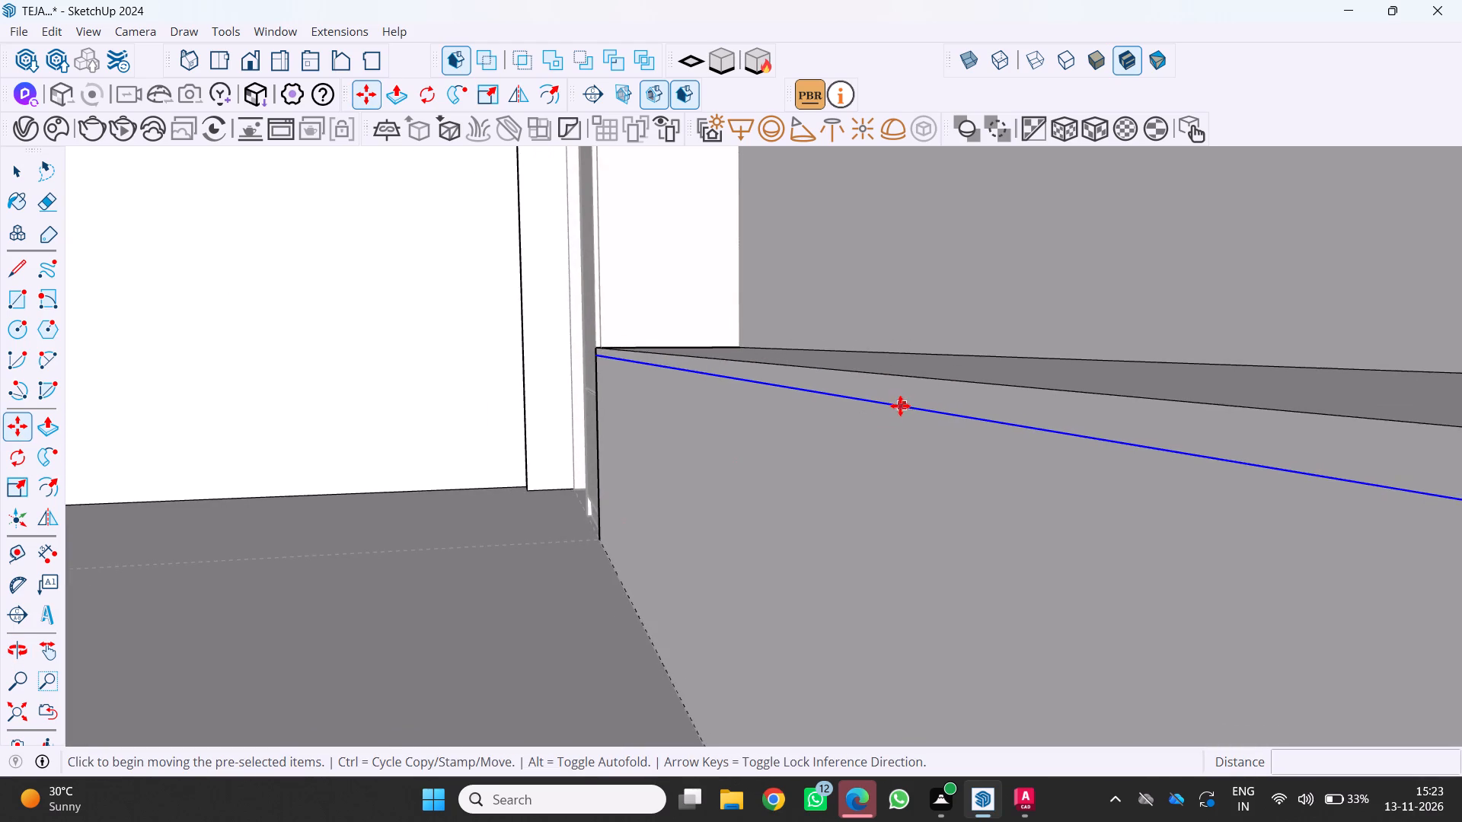
scroll(900, 406, down, 4)
key(space)
click(541, 590)
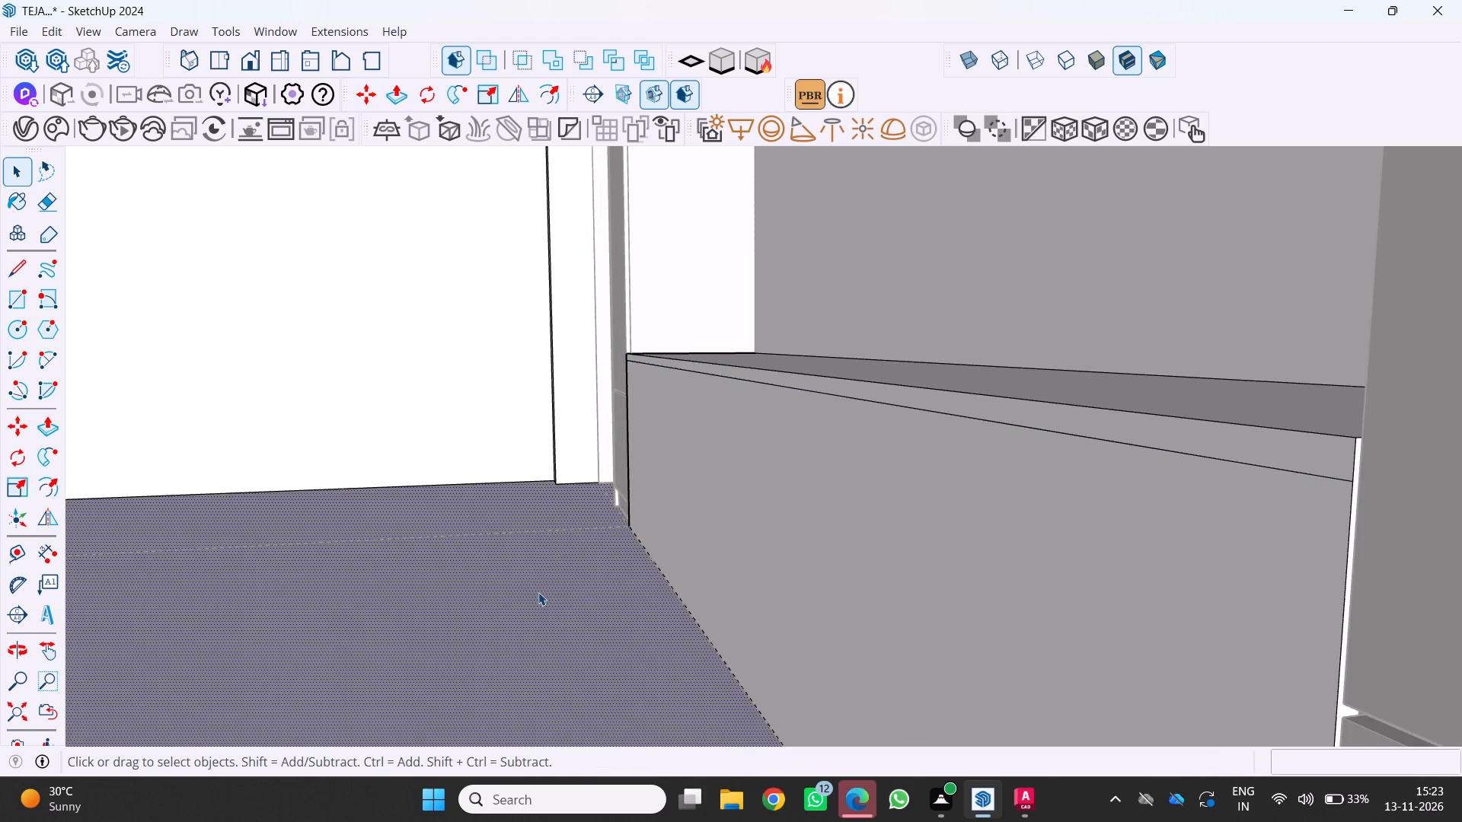
middle_drag(539, 594, 743, 562)
scroll(734, 559, down, 5)
scroll(1461, 272, up, 1)
scroll(758, 549, down, 1)
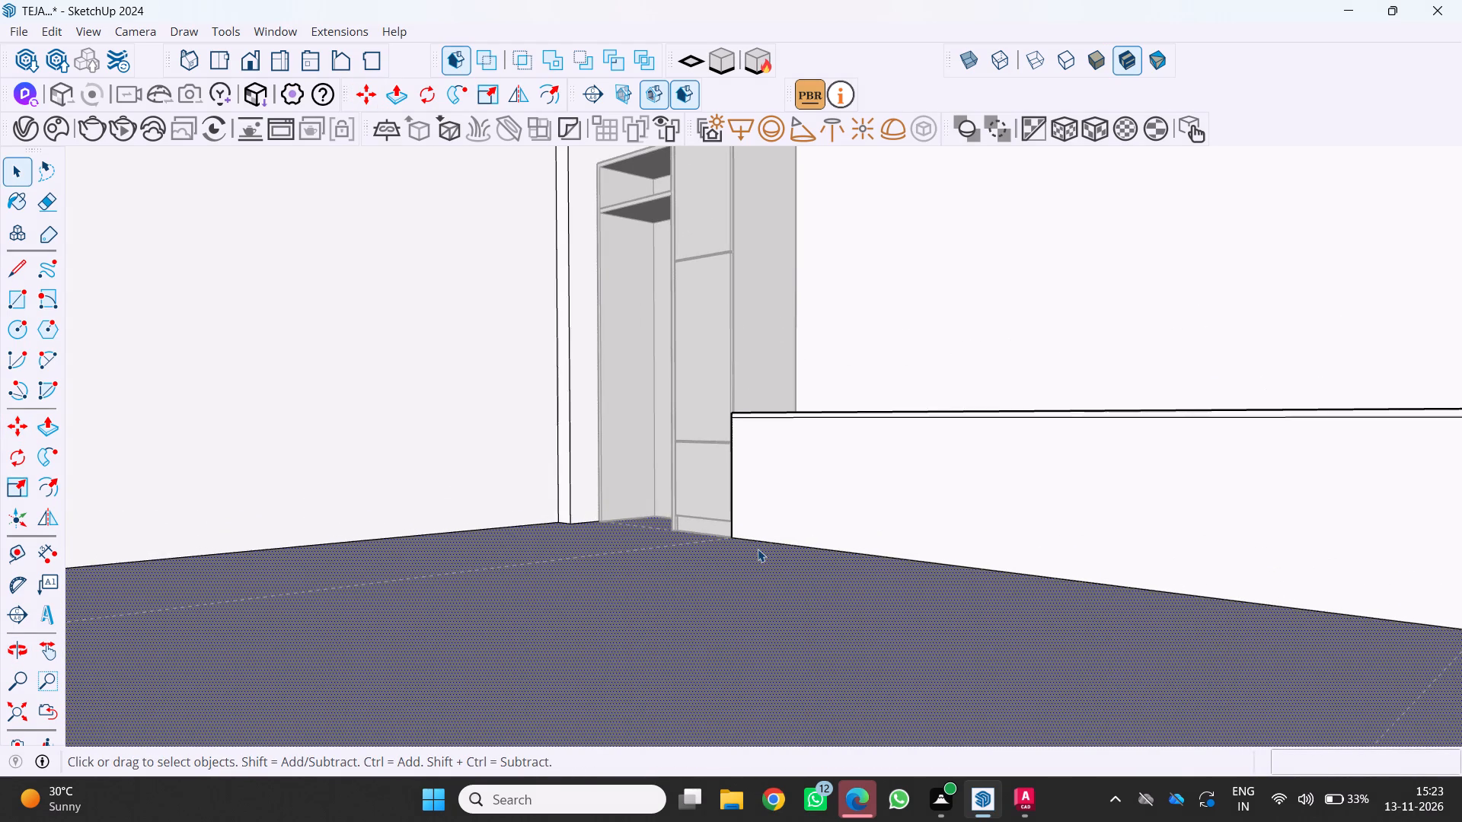
shift+middle_drag(758, 549, 421, 719)
scroll(421, 719, down, 1)
middle_drag(426, 719, 629, 710)
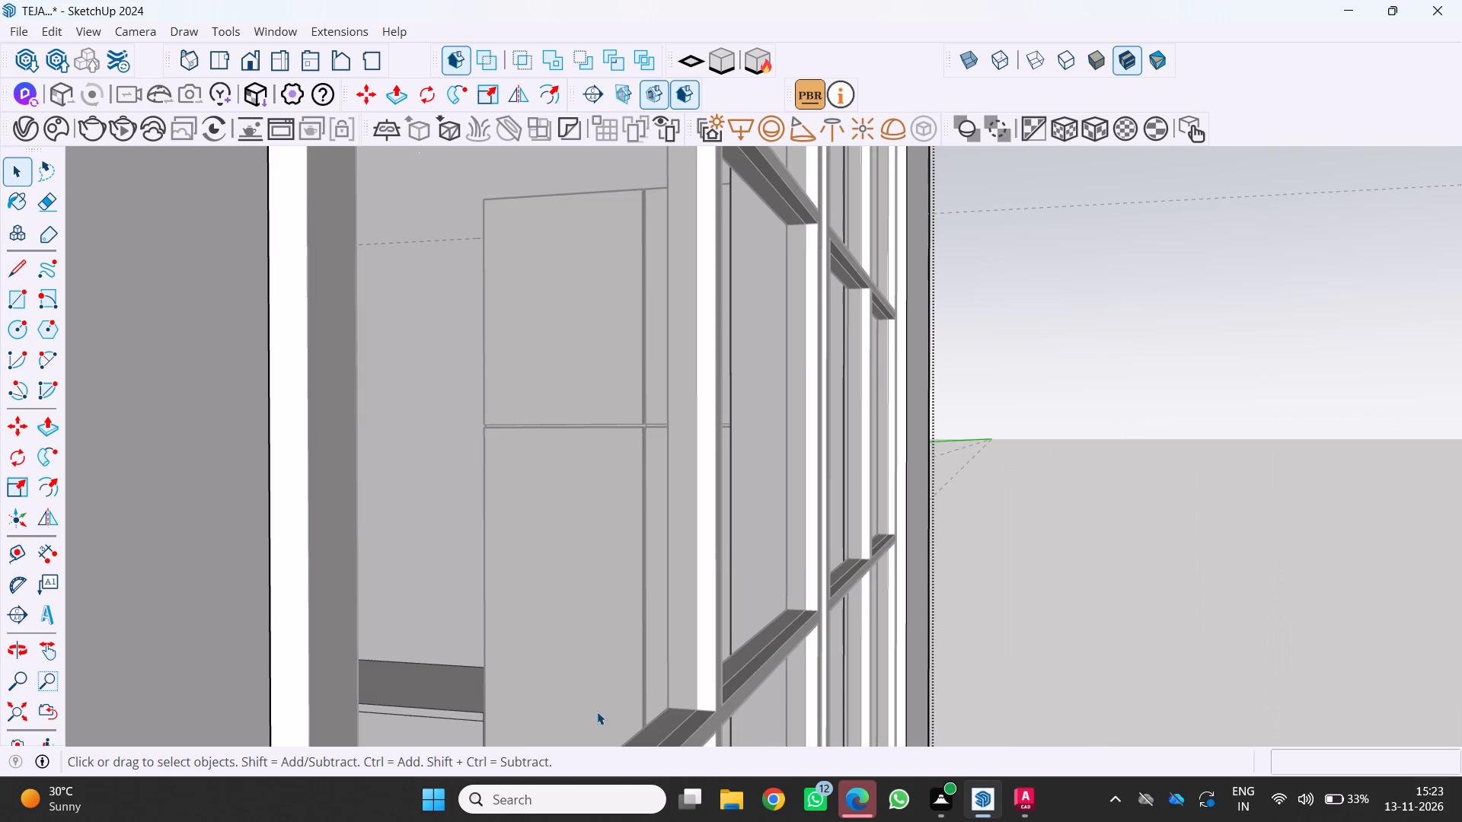
scroll(597, 712, down, 3)
middle_drag(597, 709, 1457, 414)
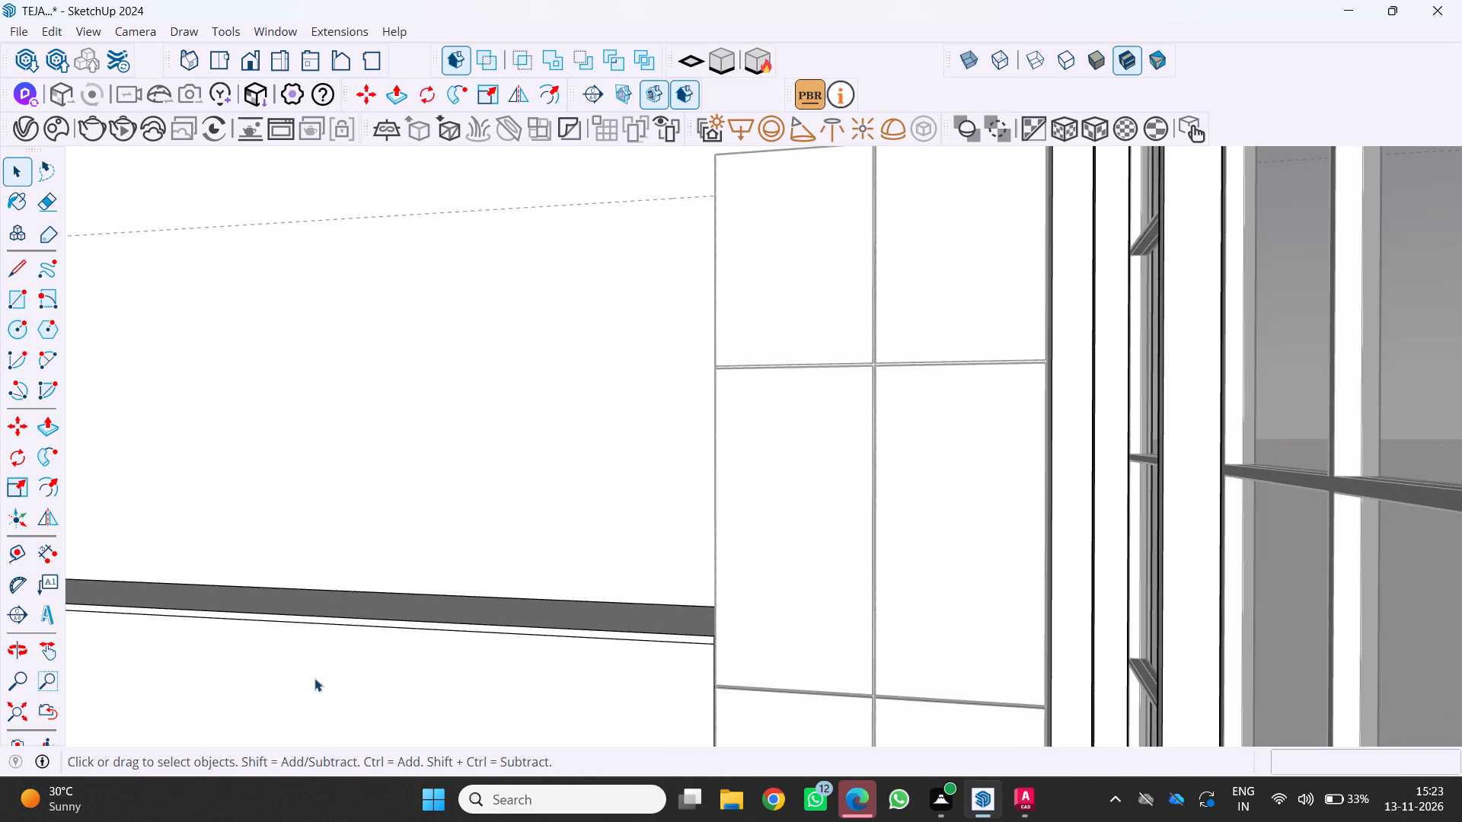
middle_drag(317, 677, 516, 604)
shift+scroll(506, 613, up, 1)
scroll(984, 530, up, 14)
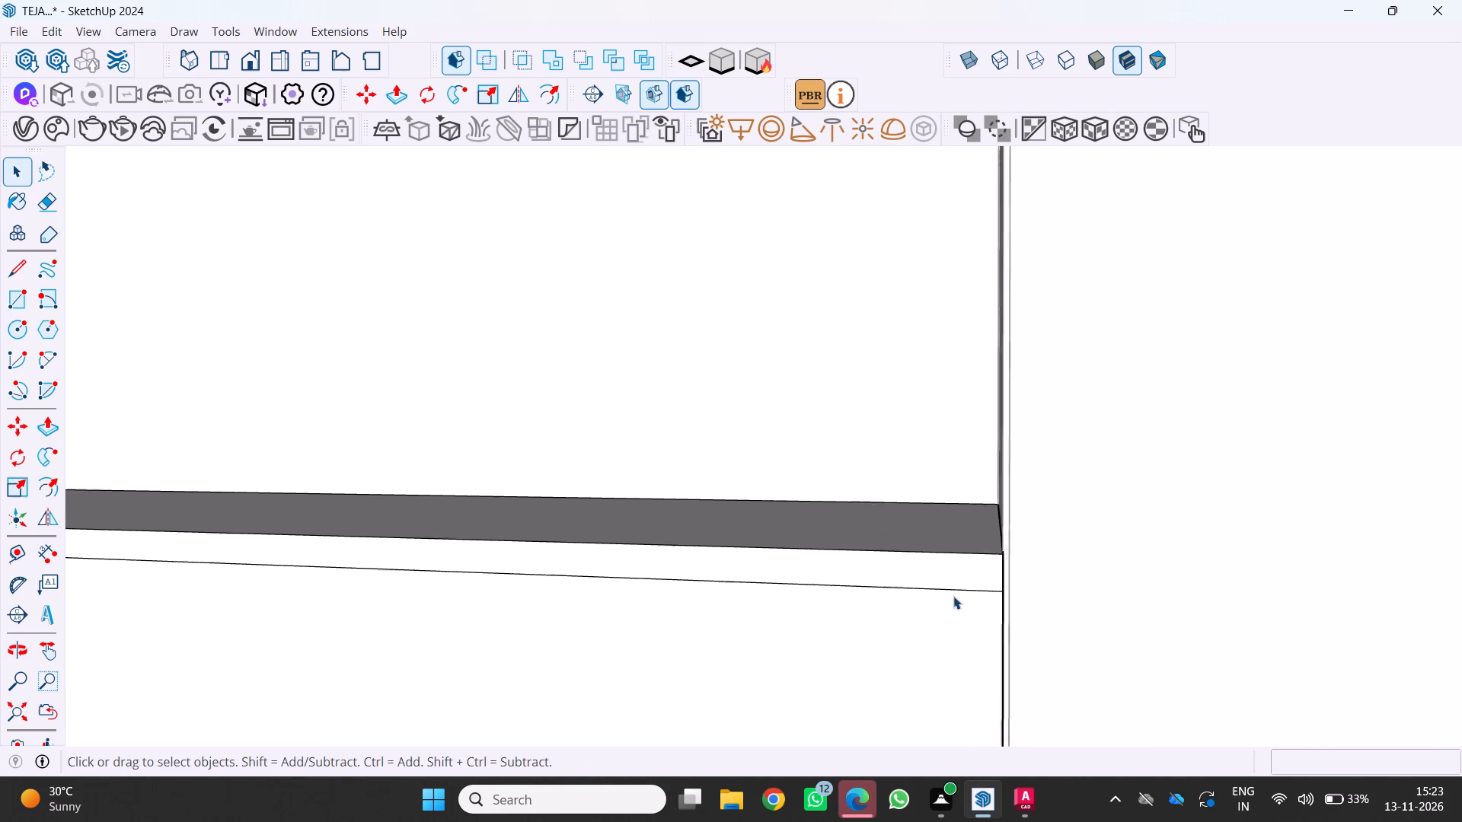
scroll(953, 596, up, 5)
middle_drag(953, 575, 590, 583)
scroll(1301, 490, up, 3)
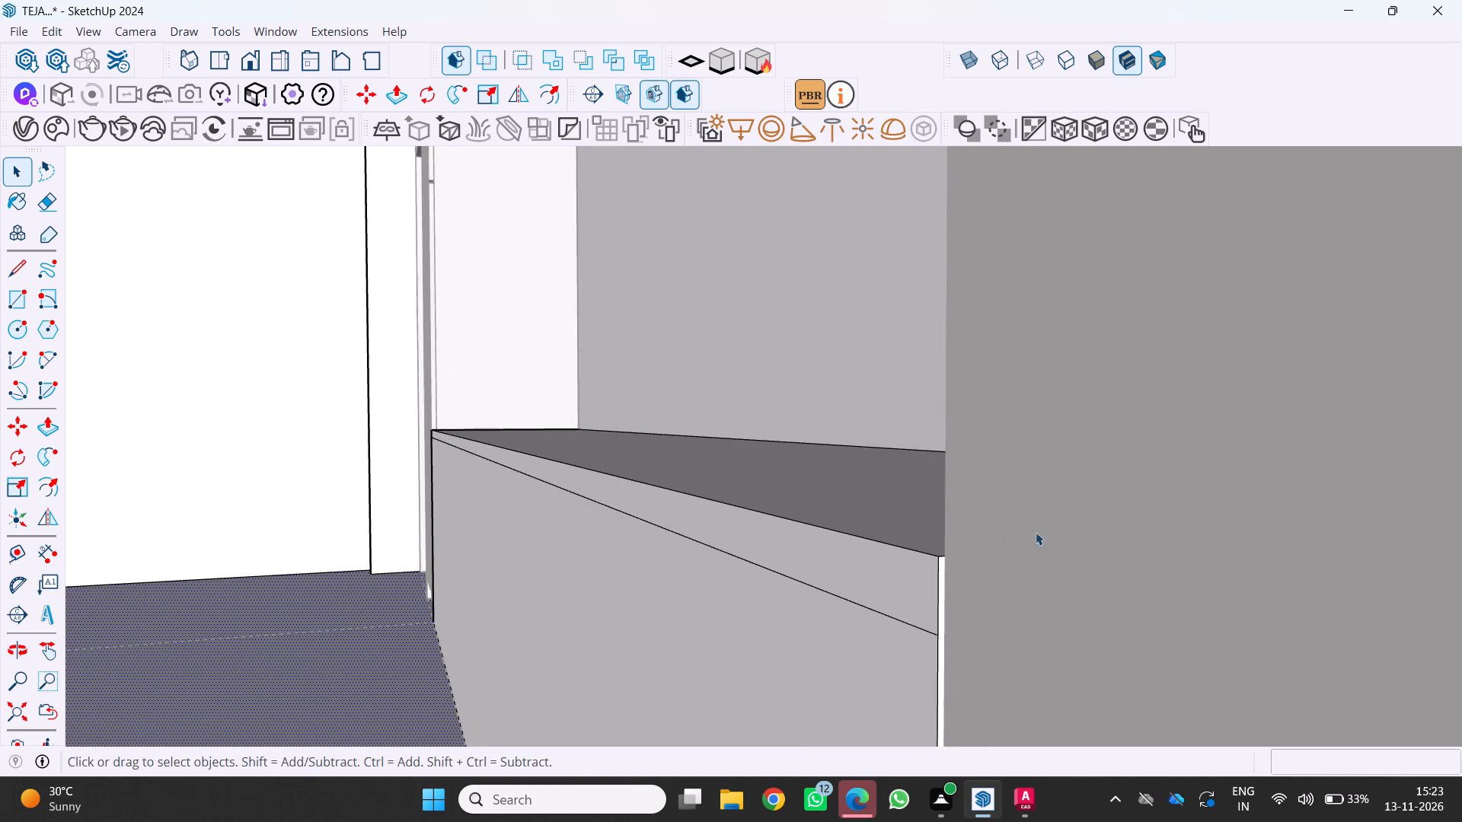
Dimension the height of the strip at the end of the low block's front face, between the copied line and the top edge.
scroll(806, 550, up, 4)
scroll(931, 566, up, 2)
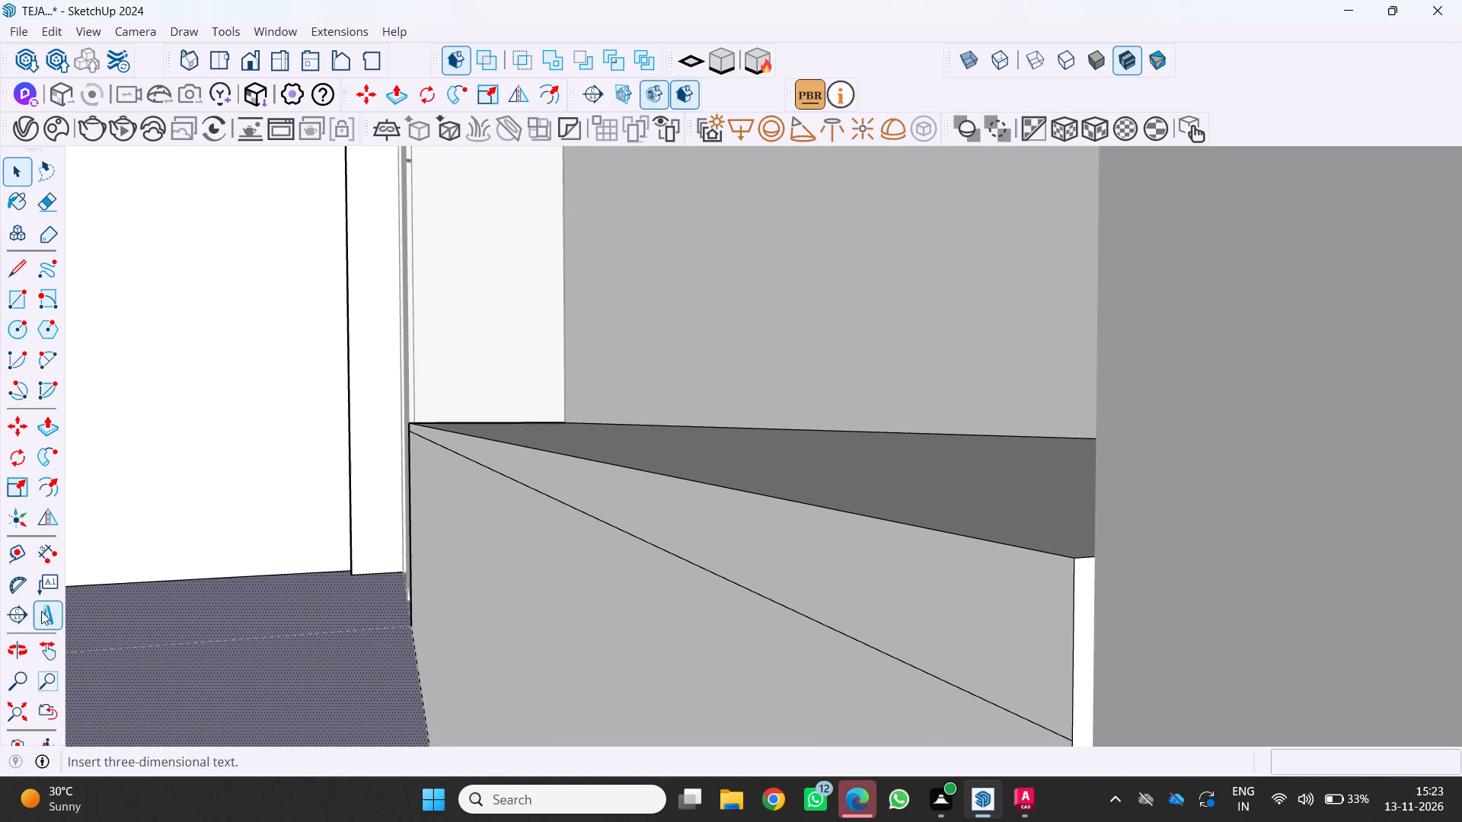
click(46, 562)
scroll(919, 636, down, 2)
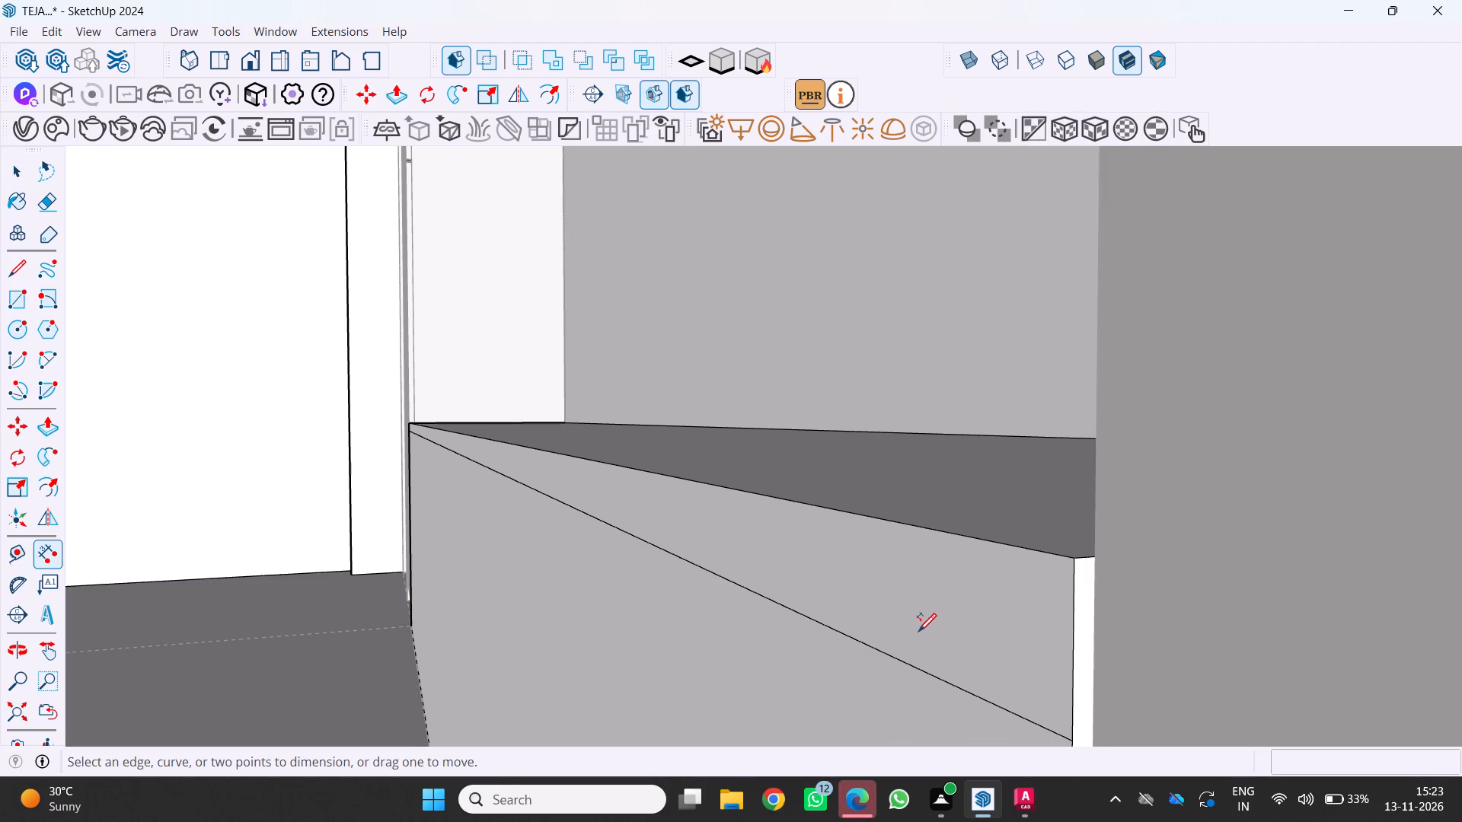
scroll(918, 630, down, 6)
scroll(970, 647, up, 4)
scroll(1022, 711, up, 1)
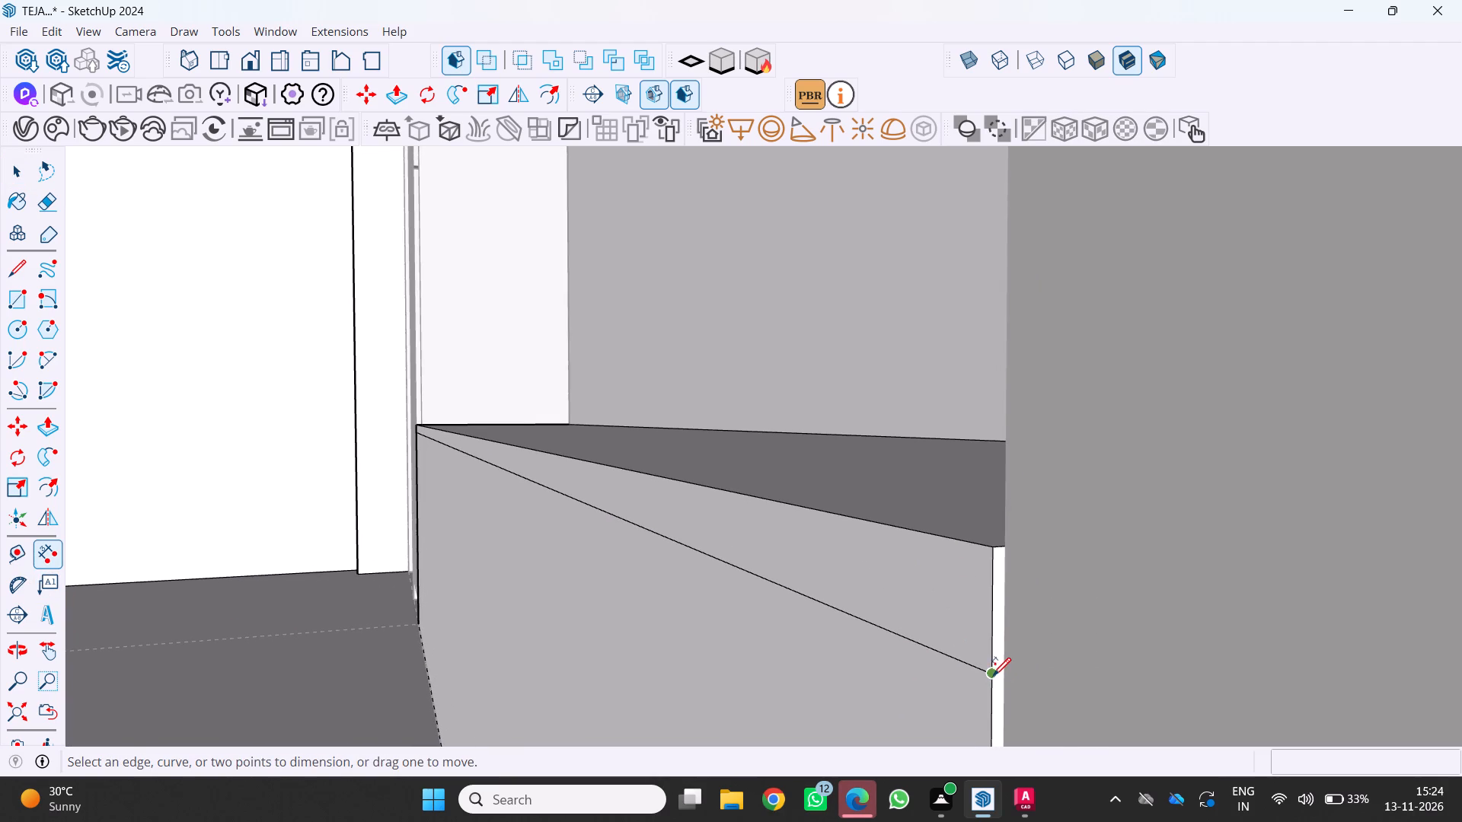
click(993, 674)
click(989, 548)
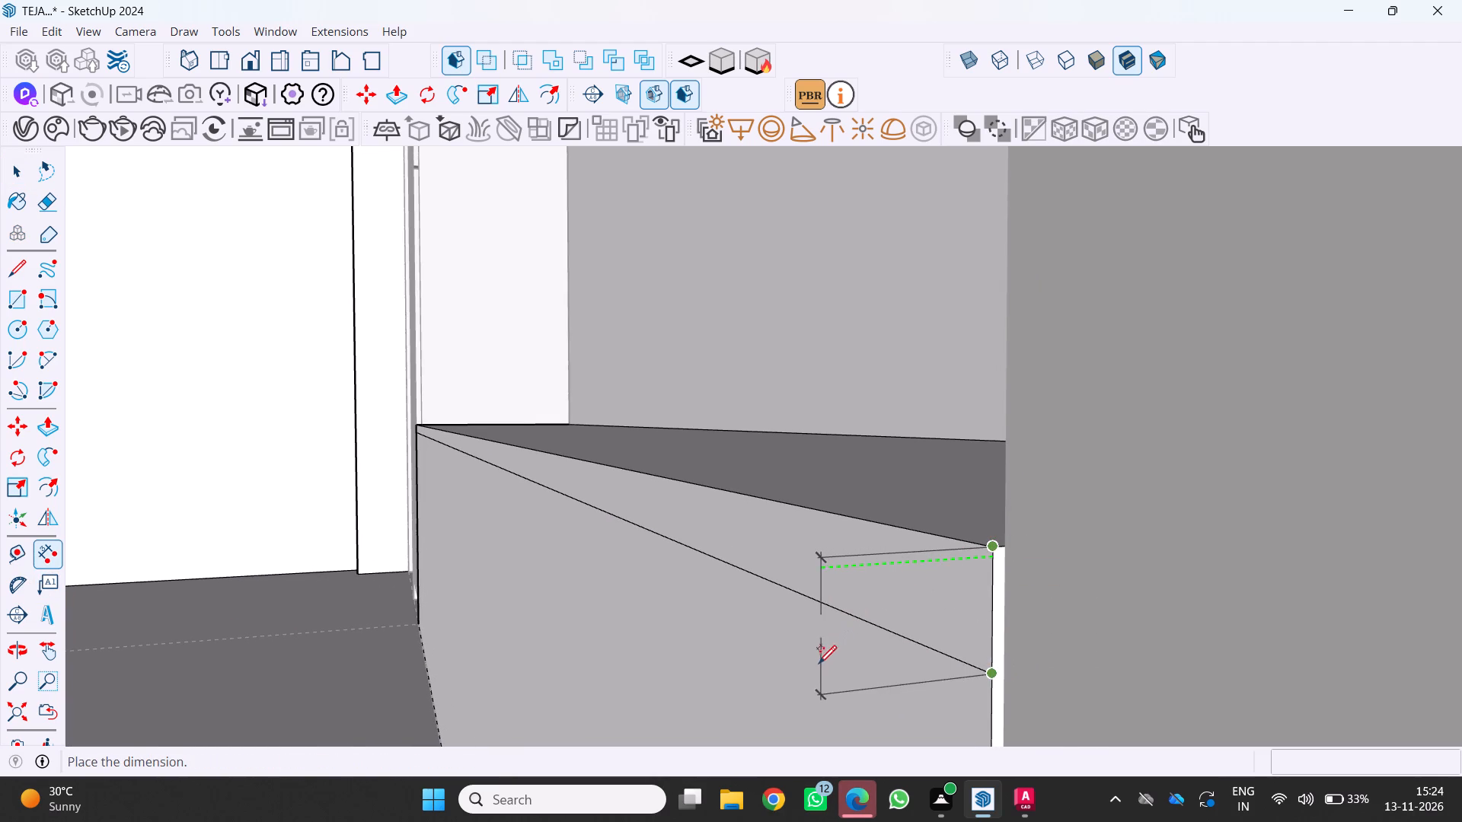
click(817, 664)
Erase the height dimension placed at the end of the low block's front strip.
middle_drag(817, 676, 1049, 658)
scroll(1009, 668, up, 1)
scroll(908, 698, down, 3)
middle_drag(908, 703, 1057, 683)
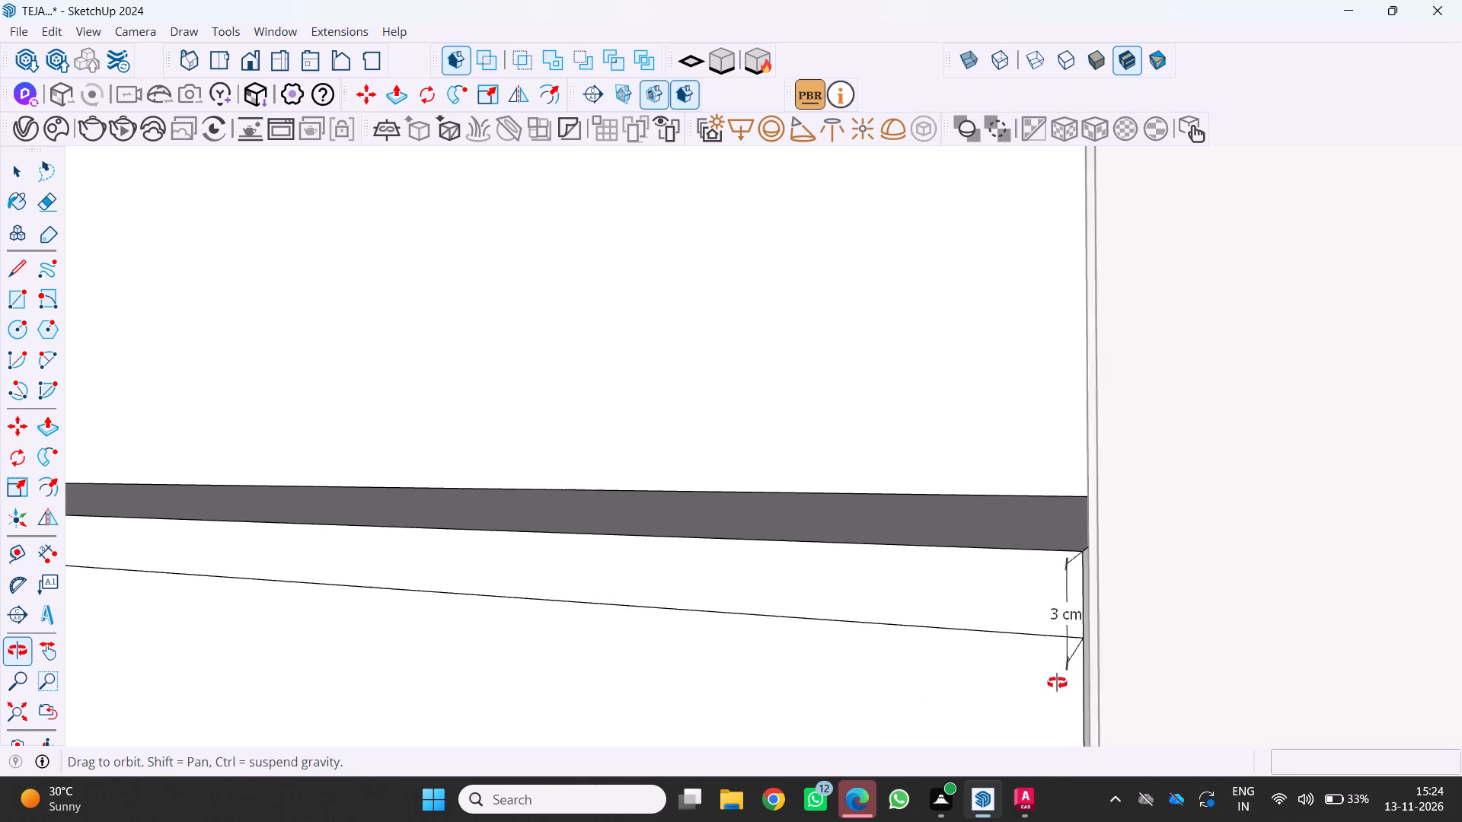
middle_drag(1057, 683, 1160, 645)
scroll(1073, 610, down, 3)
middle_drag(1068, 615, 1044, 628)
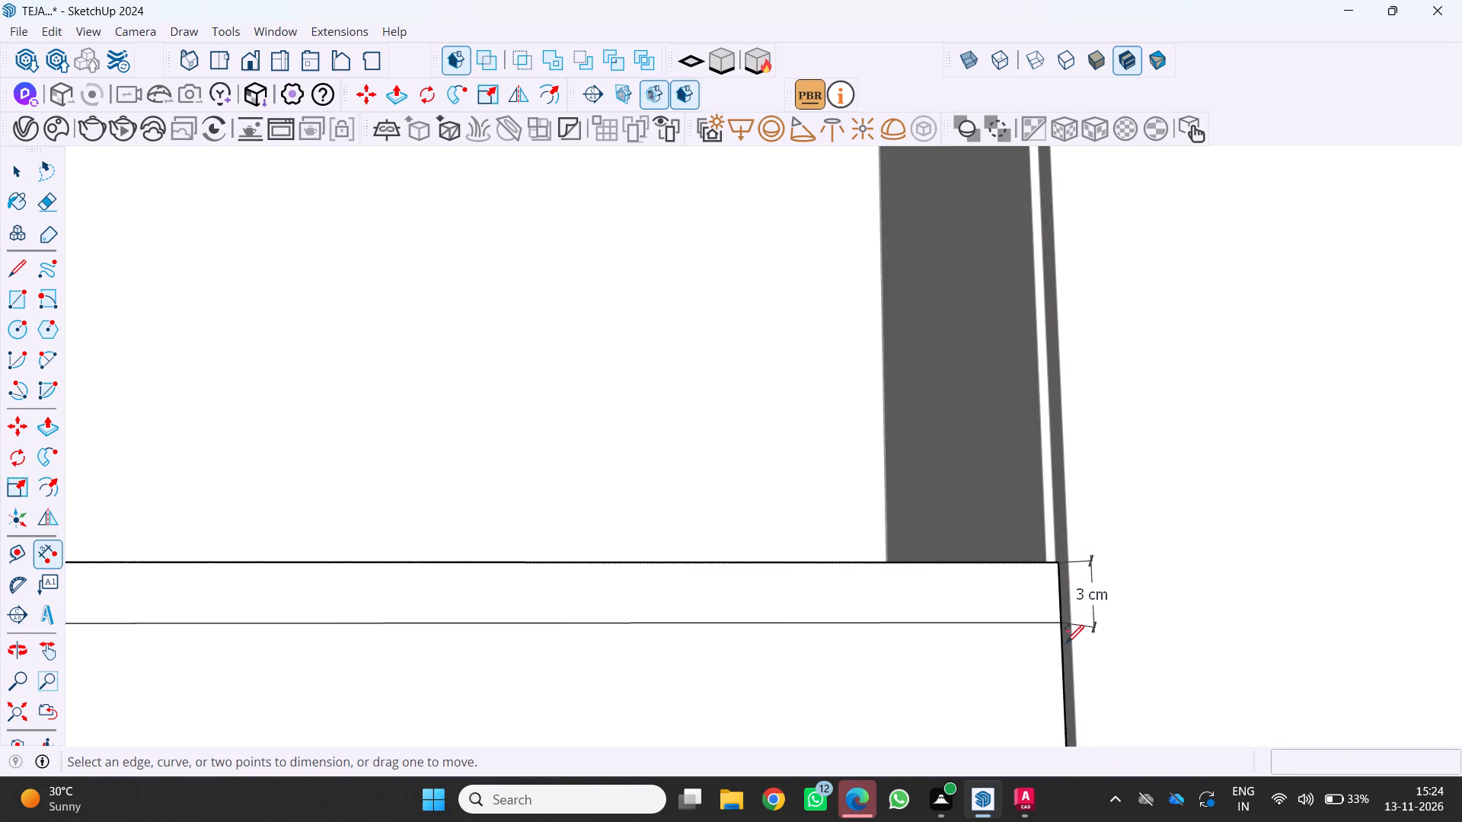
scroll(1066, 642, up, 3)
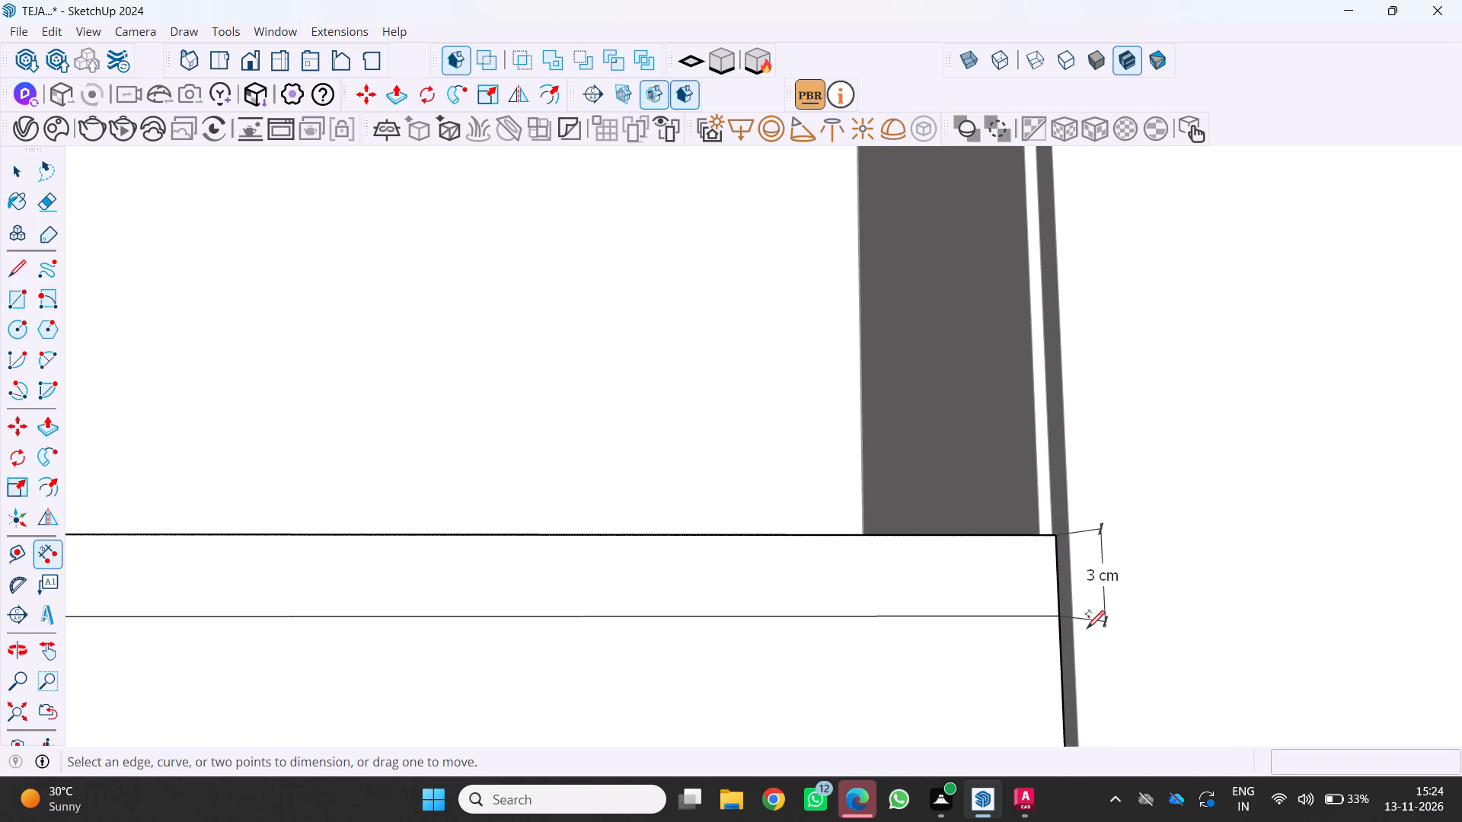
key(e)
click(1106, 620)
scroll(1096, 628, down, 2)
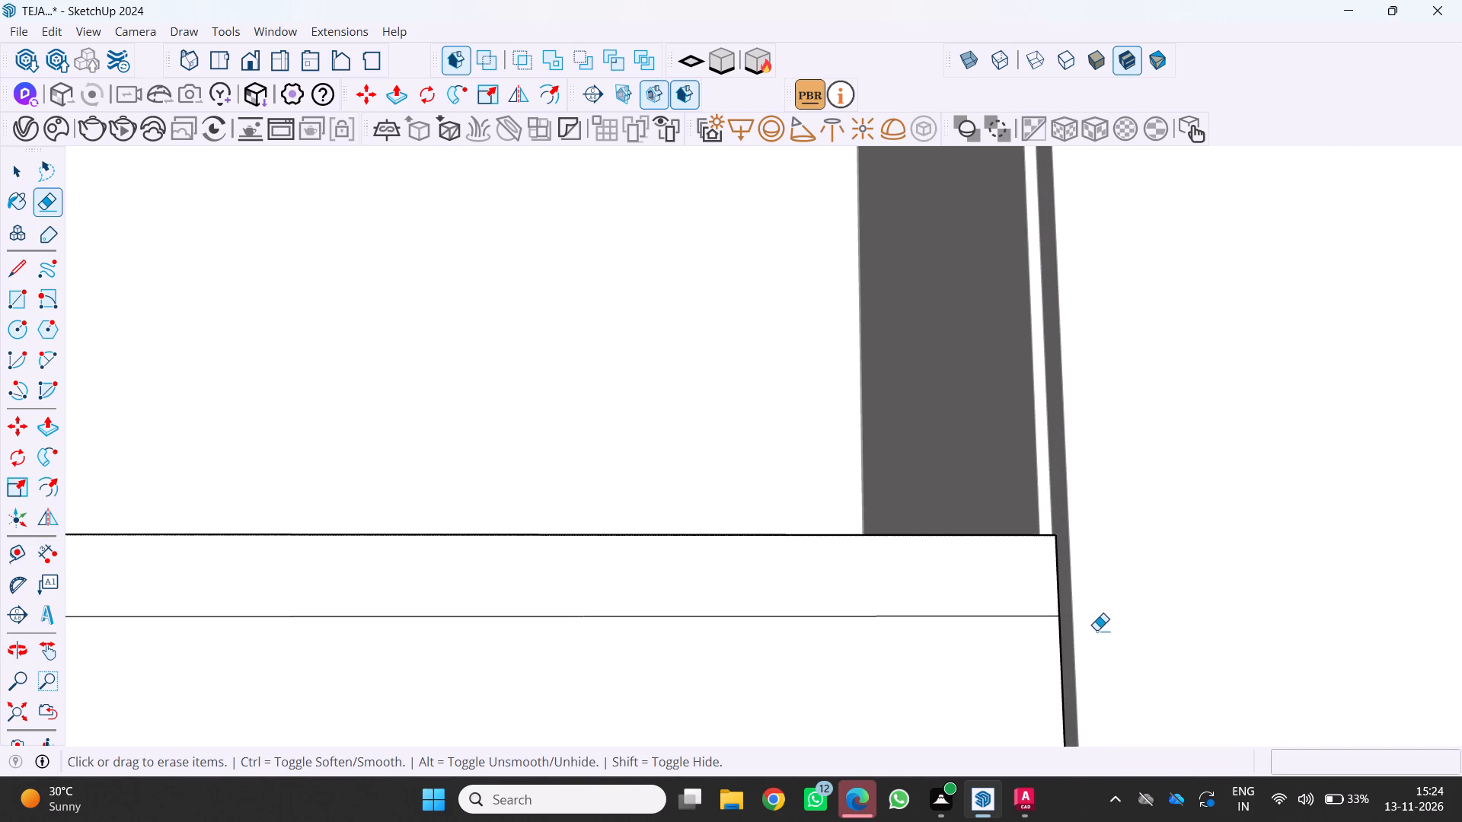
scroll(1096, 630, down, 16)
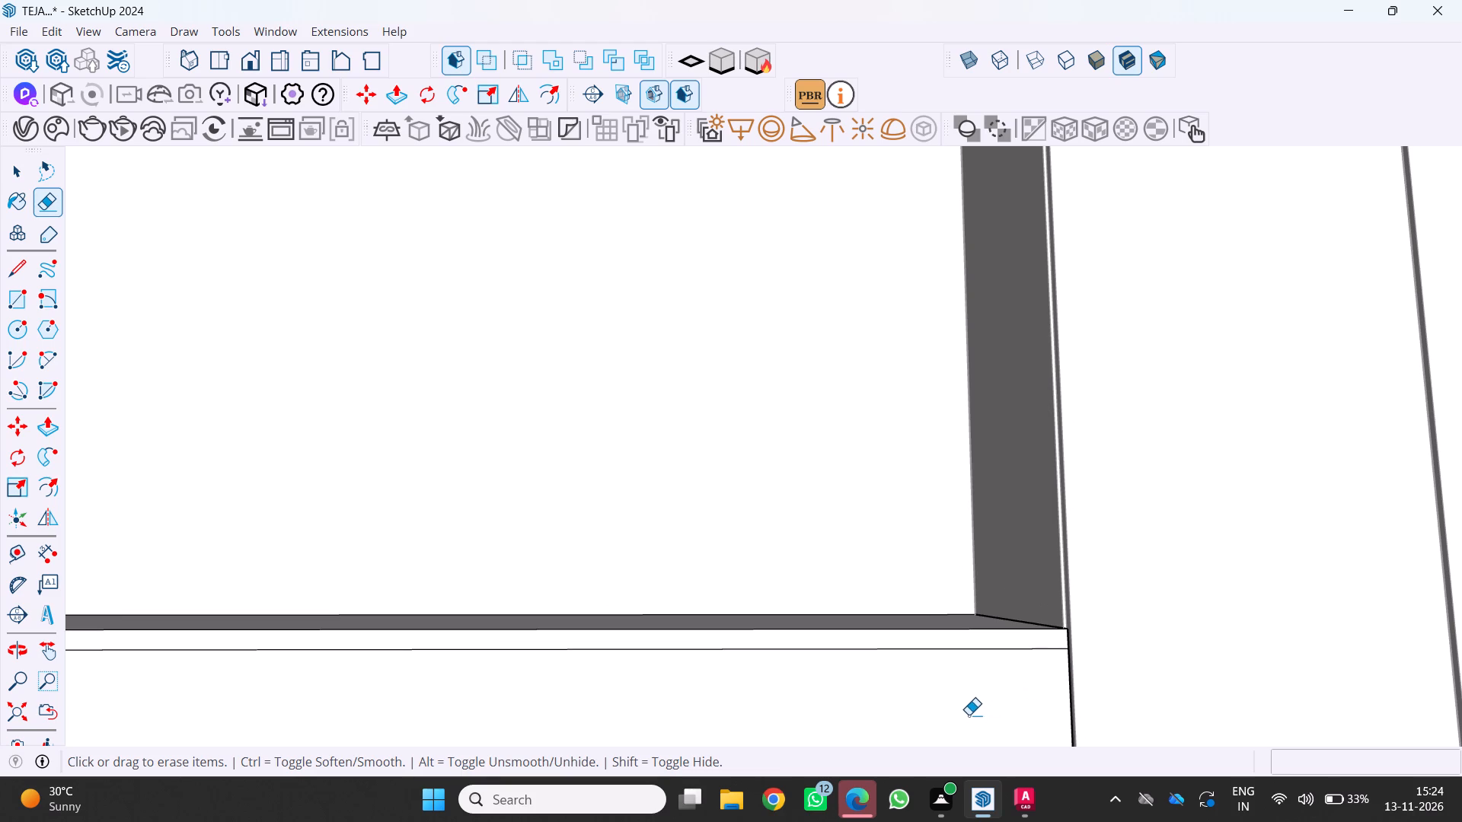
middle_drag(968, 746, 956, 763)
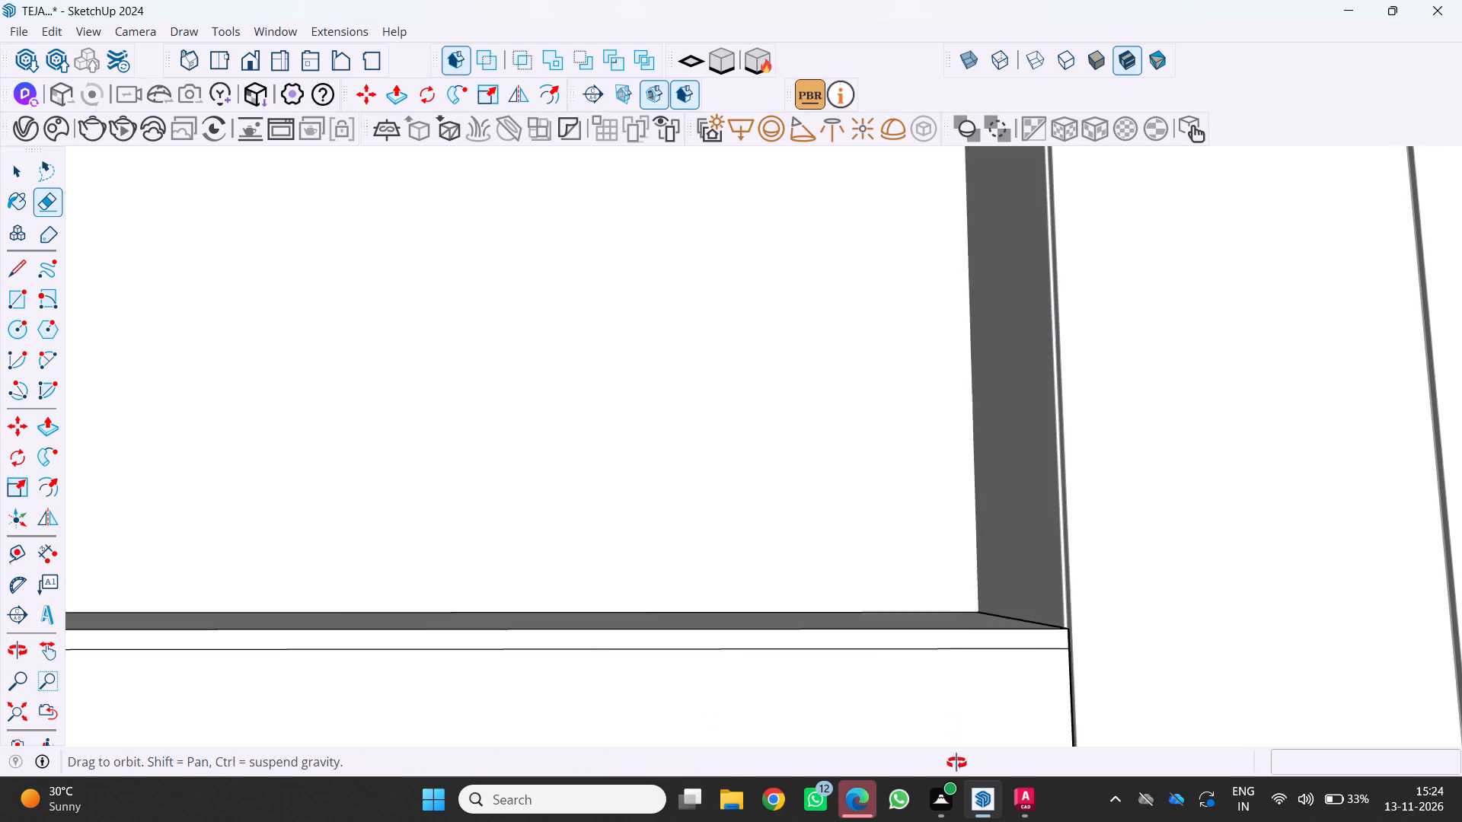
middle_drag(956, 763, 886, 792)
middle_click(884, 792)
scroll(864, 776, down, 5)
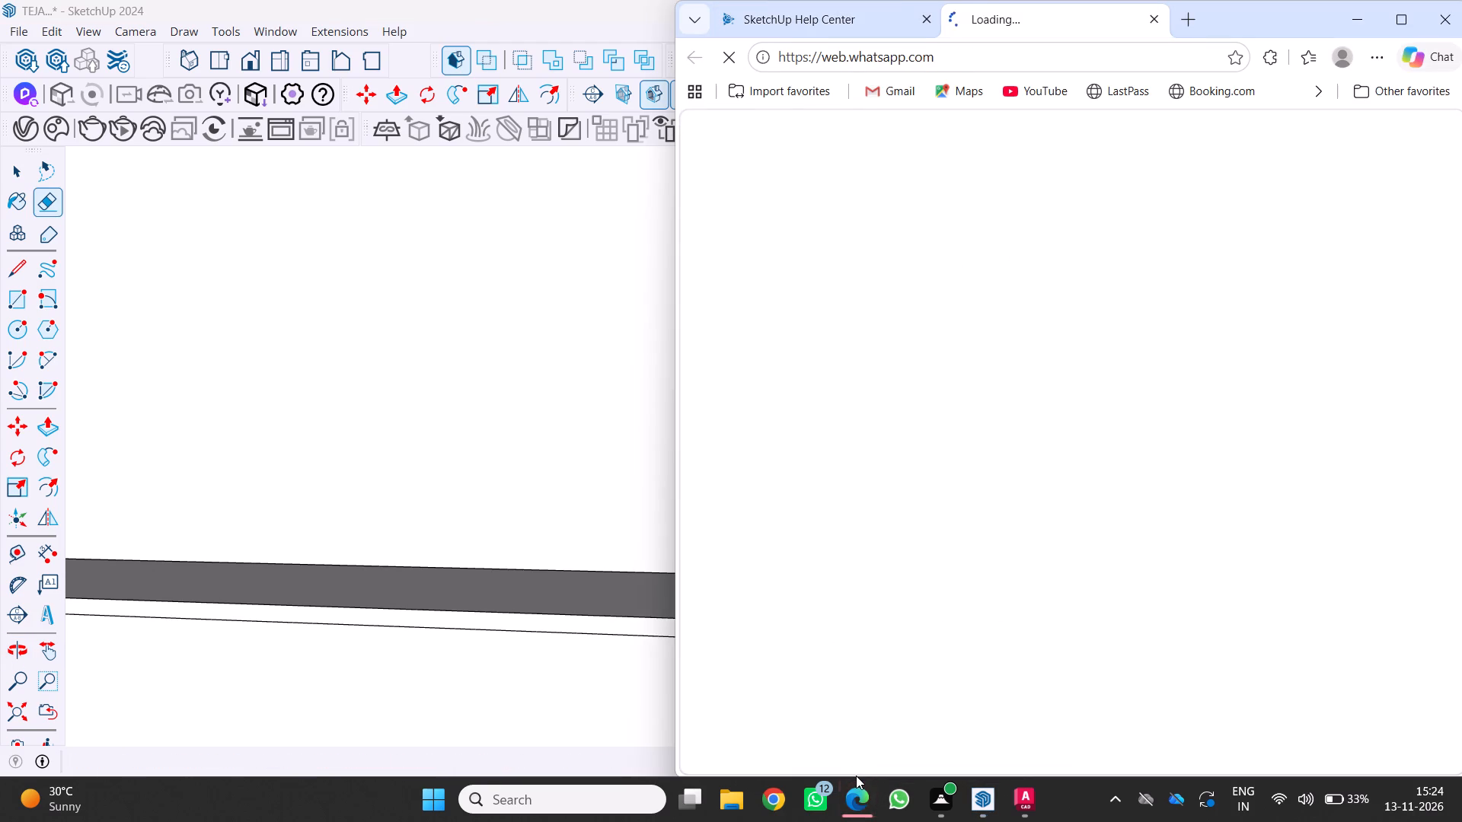
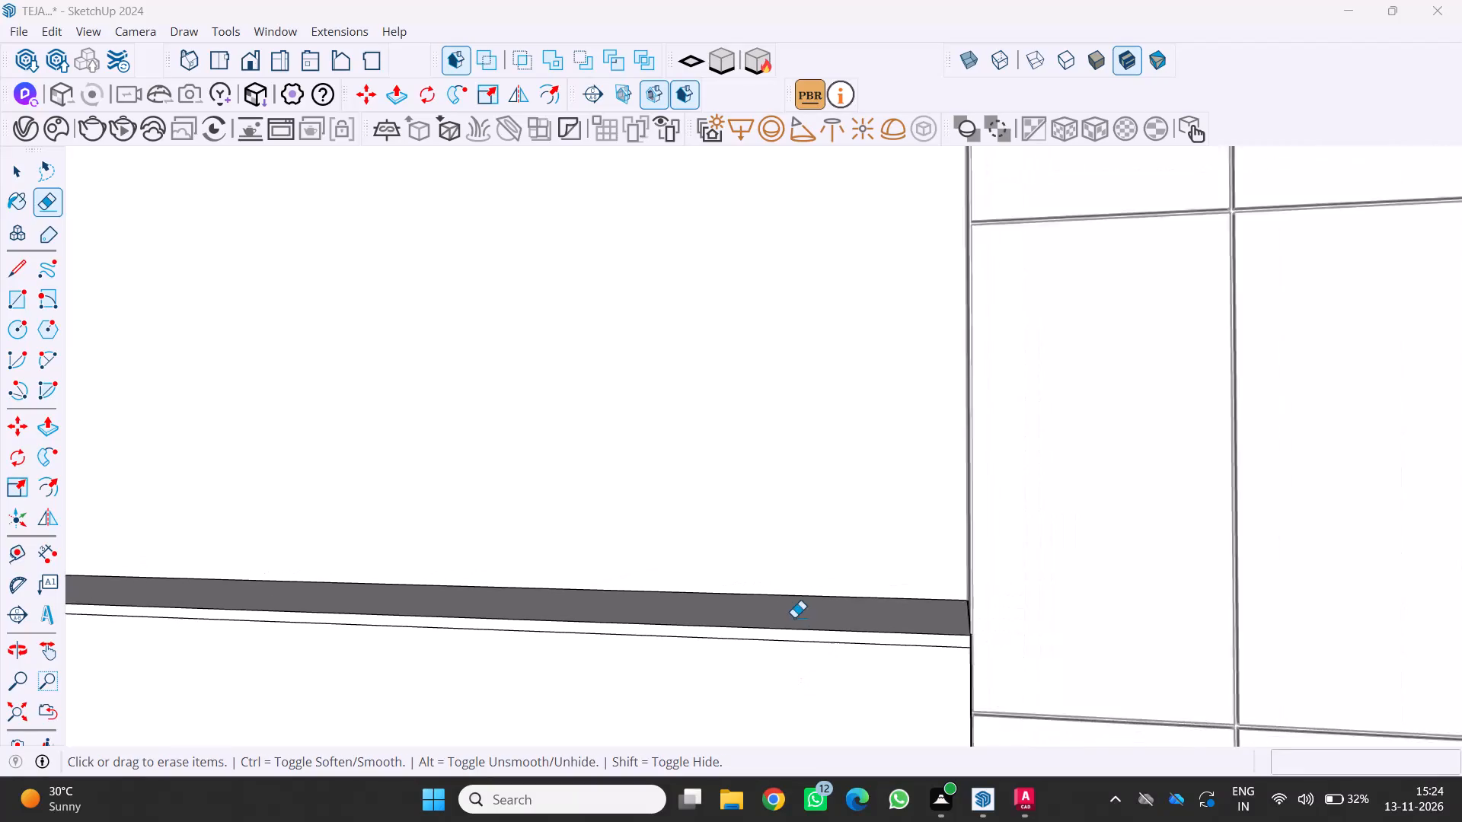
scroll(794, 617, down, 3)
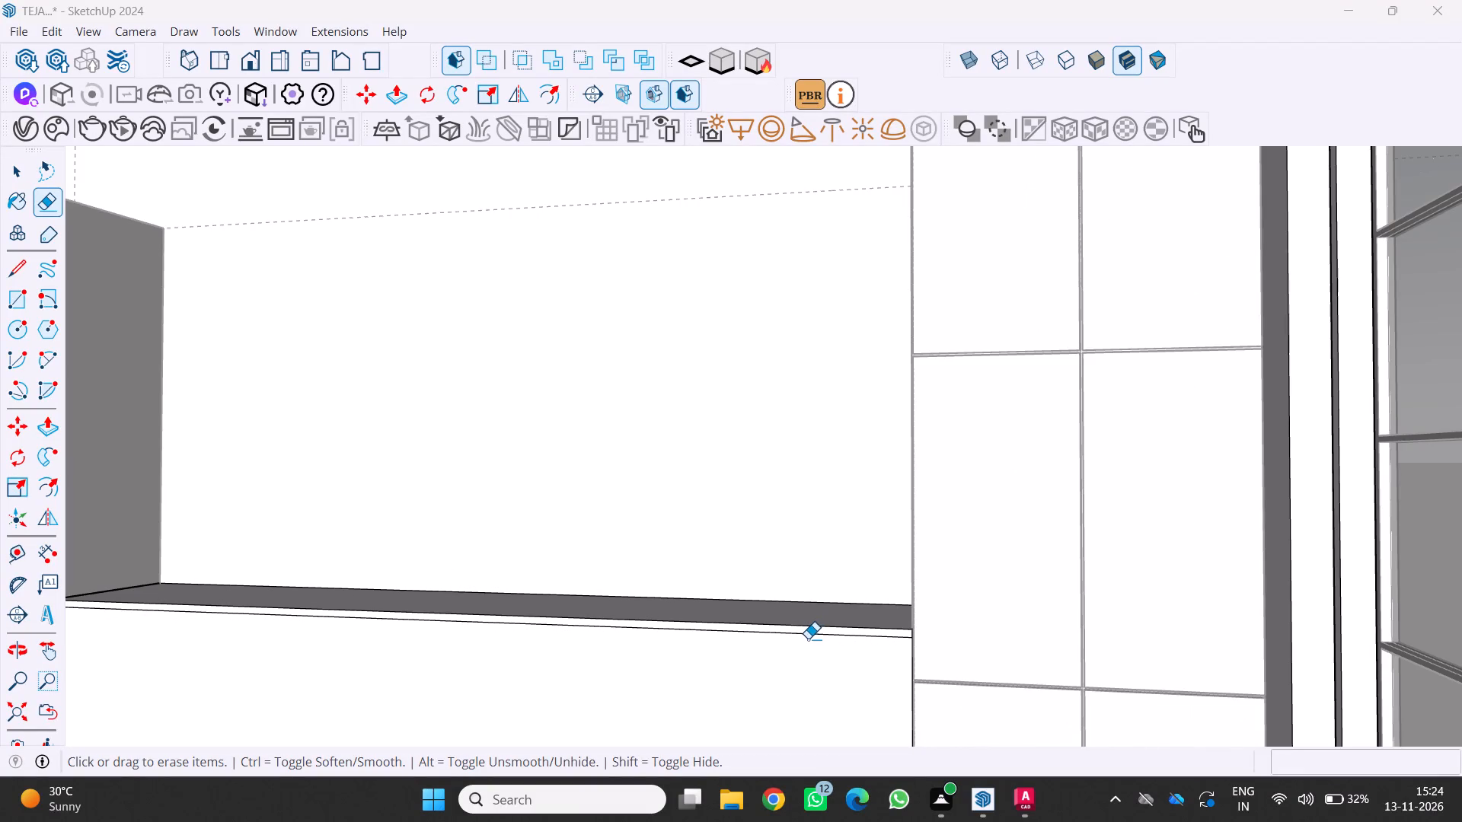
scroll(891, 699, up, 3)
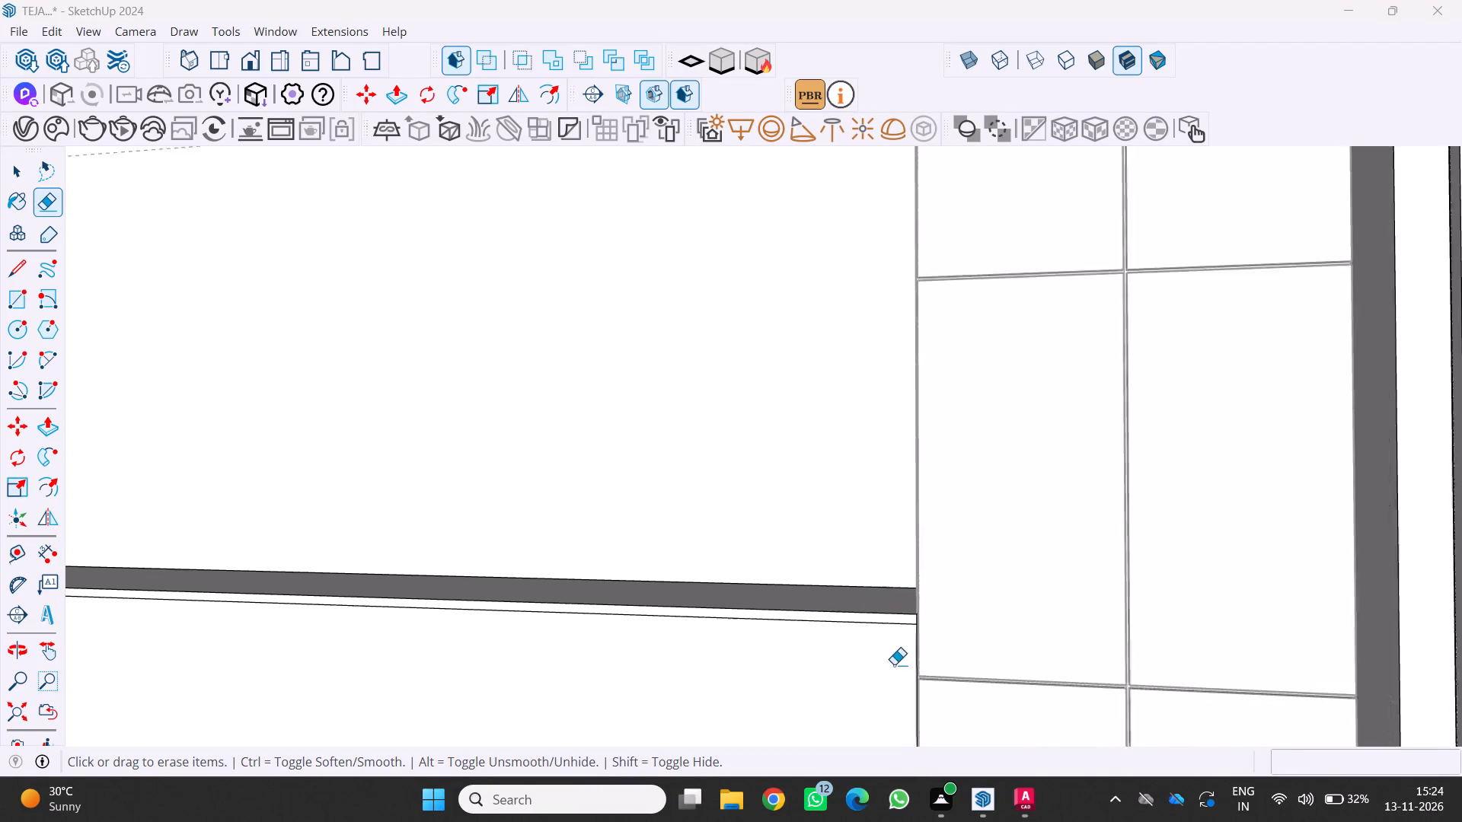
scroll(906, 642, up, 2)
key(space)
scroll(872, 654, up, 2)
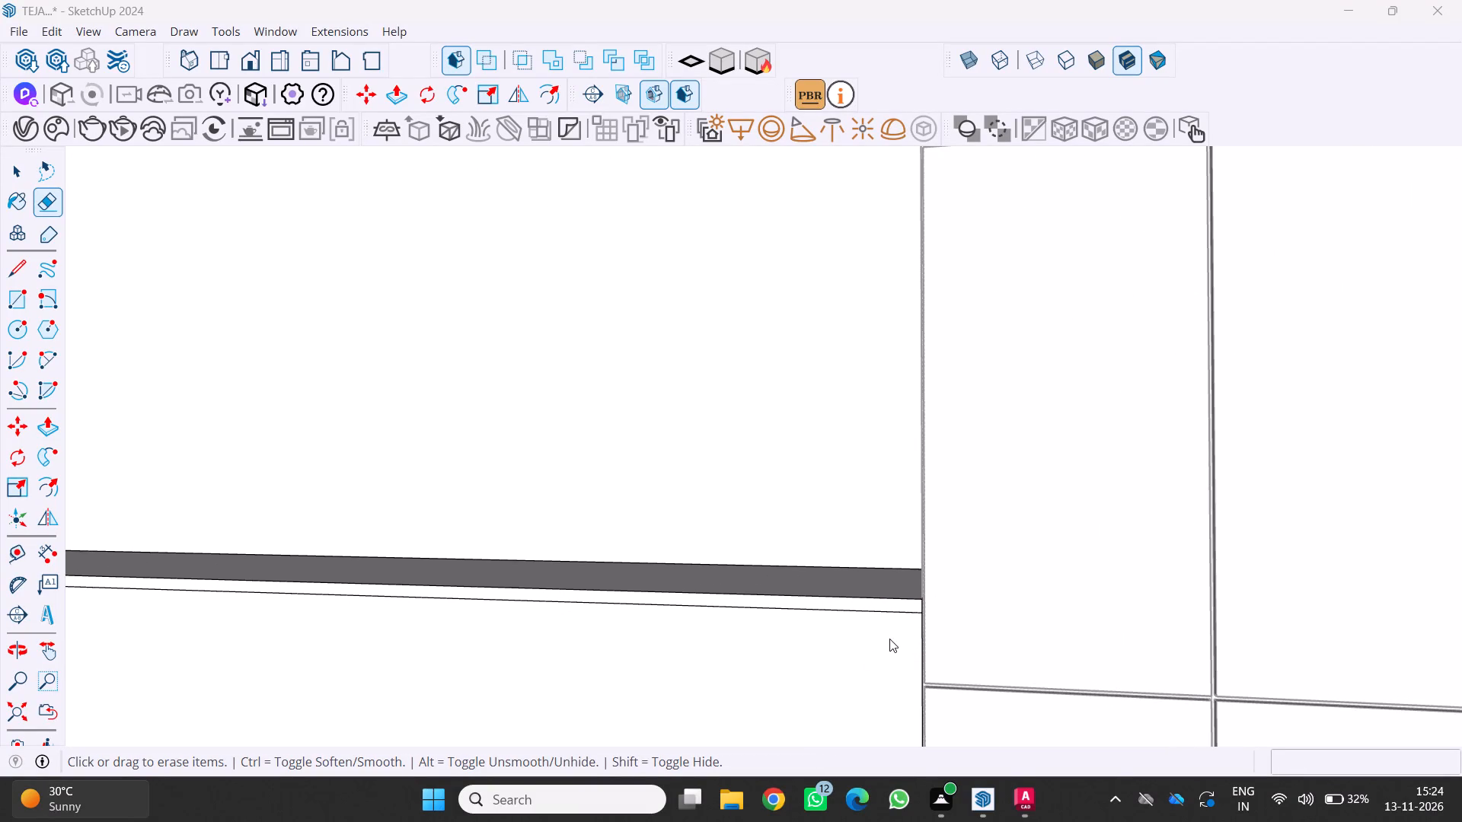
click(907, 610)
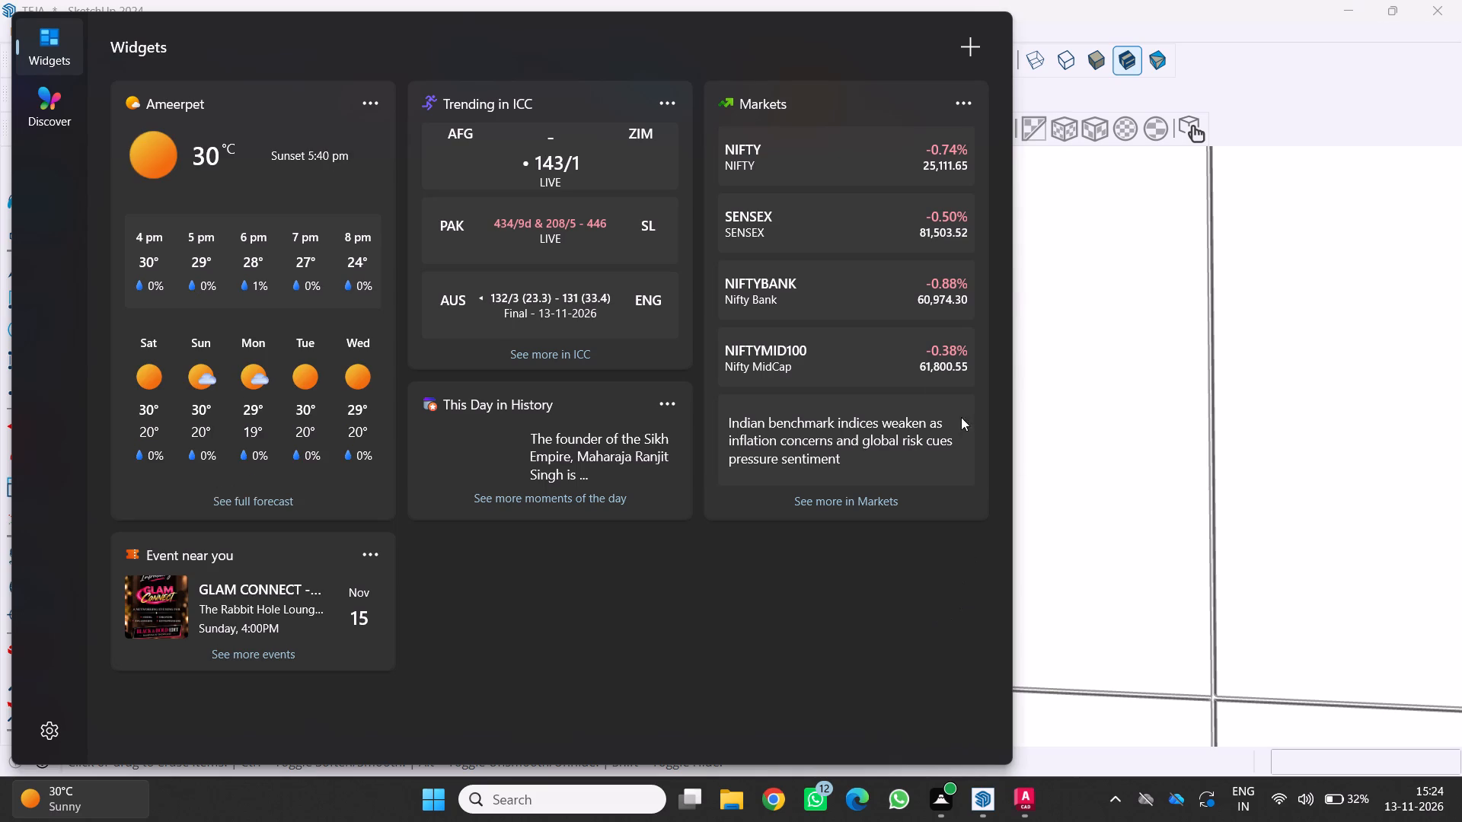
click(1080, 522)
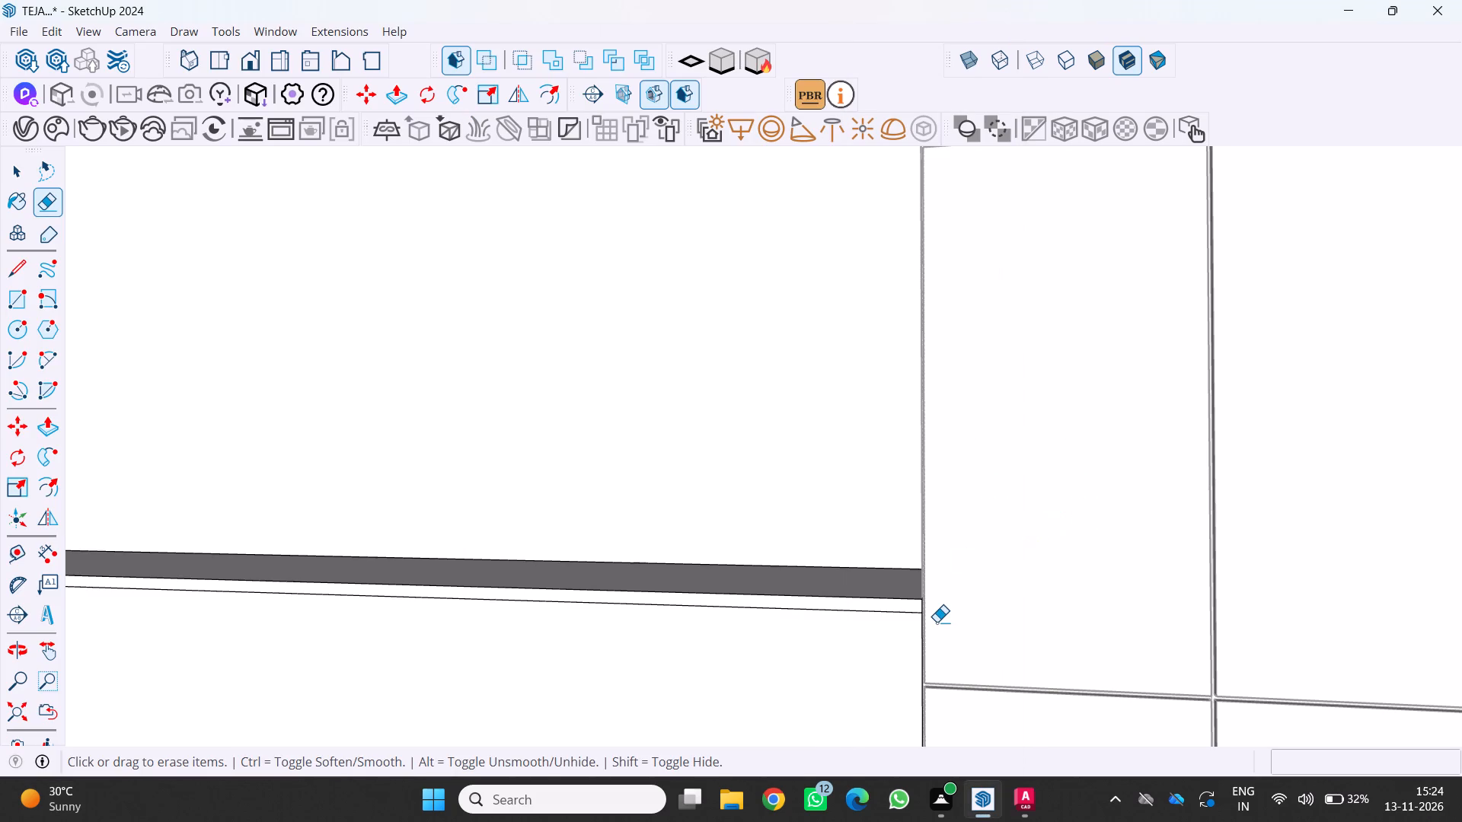
Copy the thin line below the low cabinet's top front edge 1 cm downward.
scroll(937, 622, up, 2)
key(space)
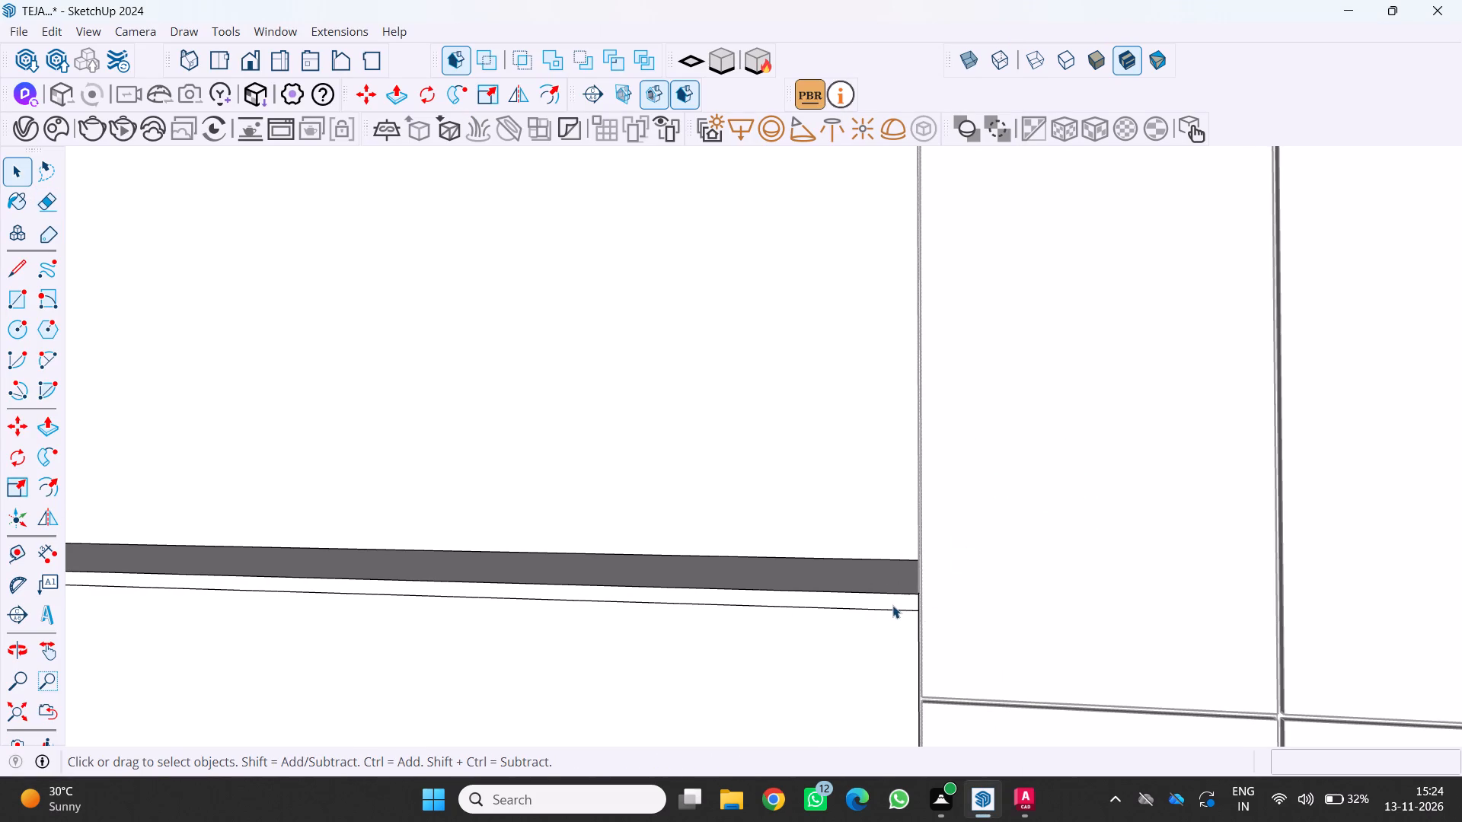
scroll(896, 613, up, 3)
click(914, 606)
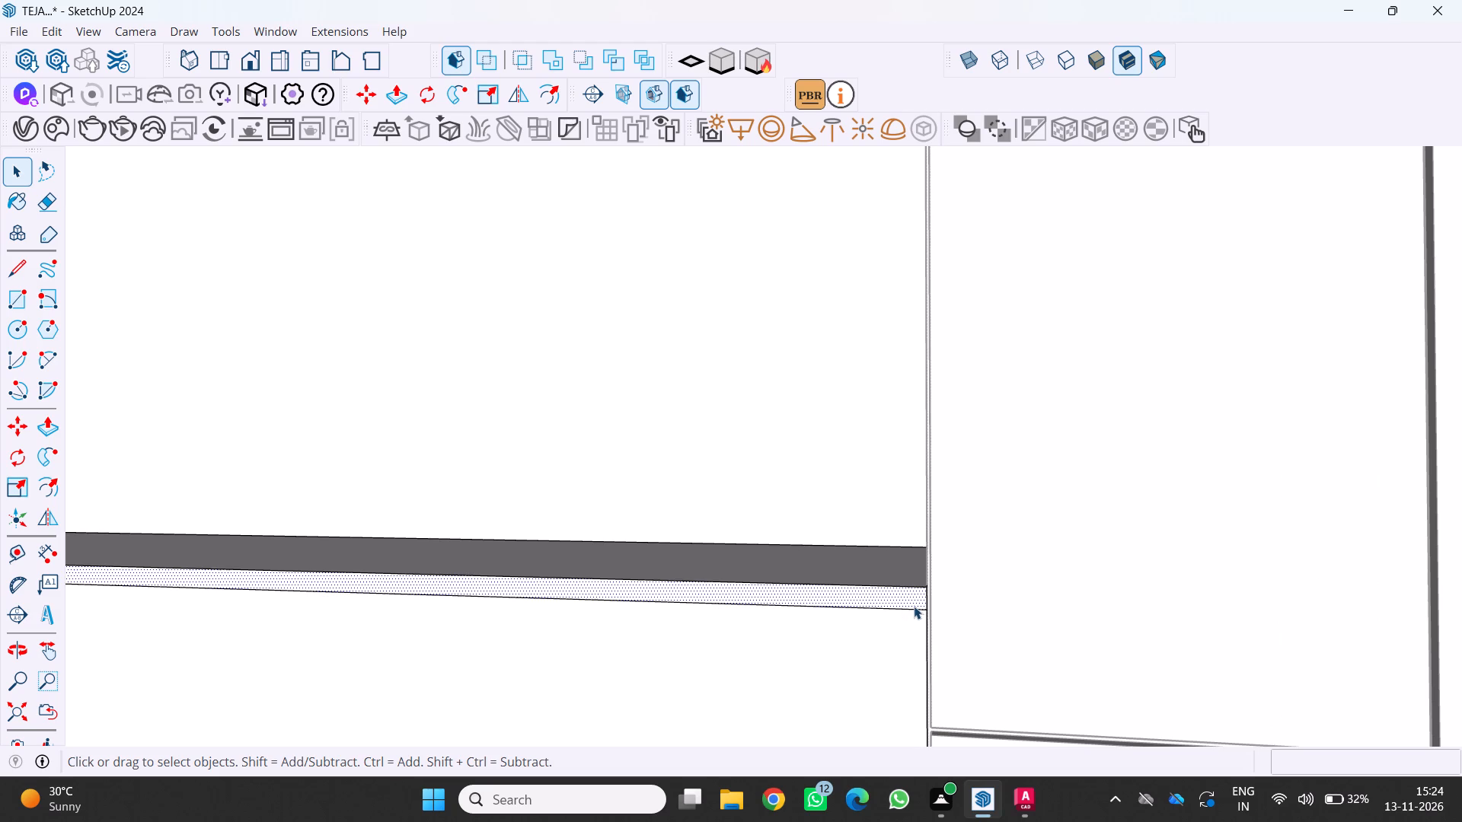
scroll(915, 617, up, 3)
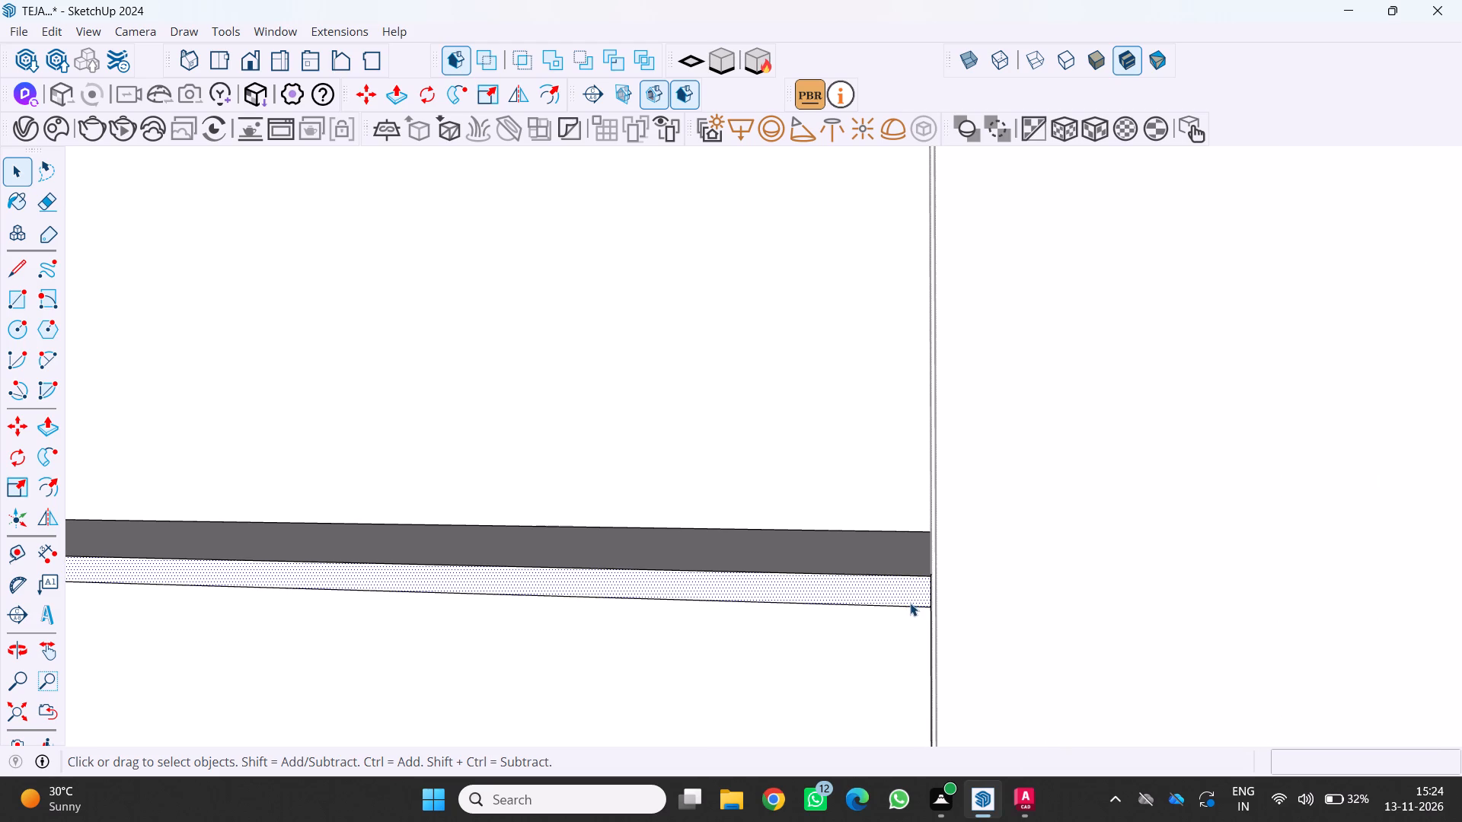
click(911, 602)
click(912, 604)
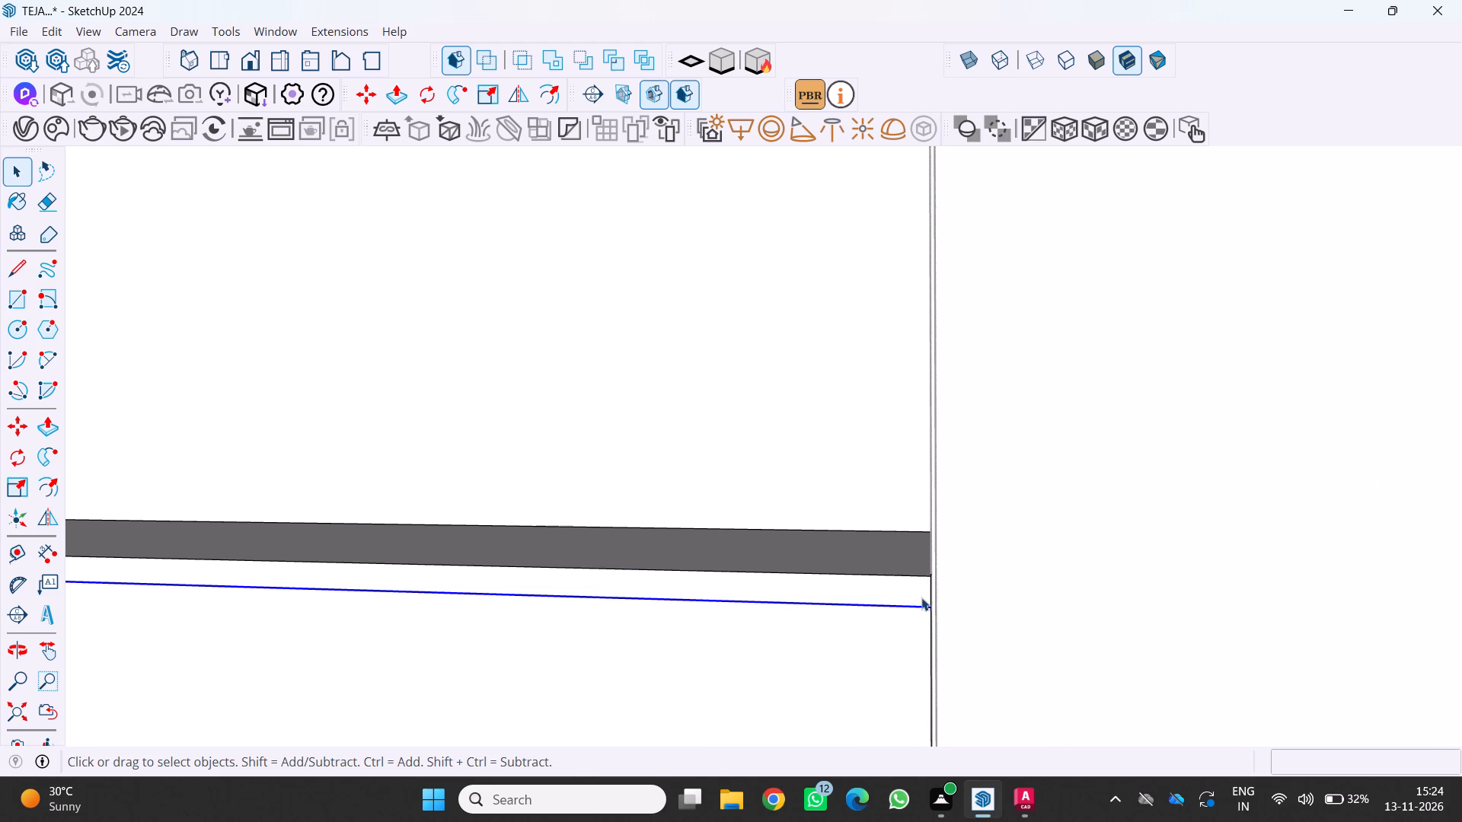
key(m)
scroll(953, 628, up, 3)
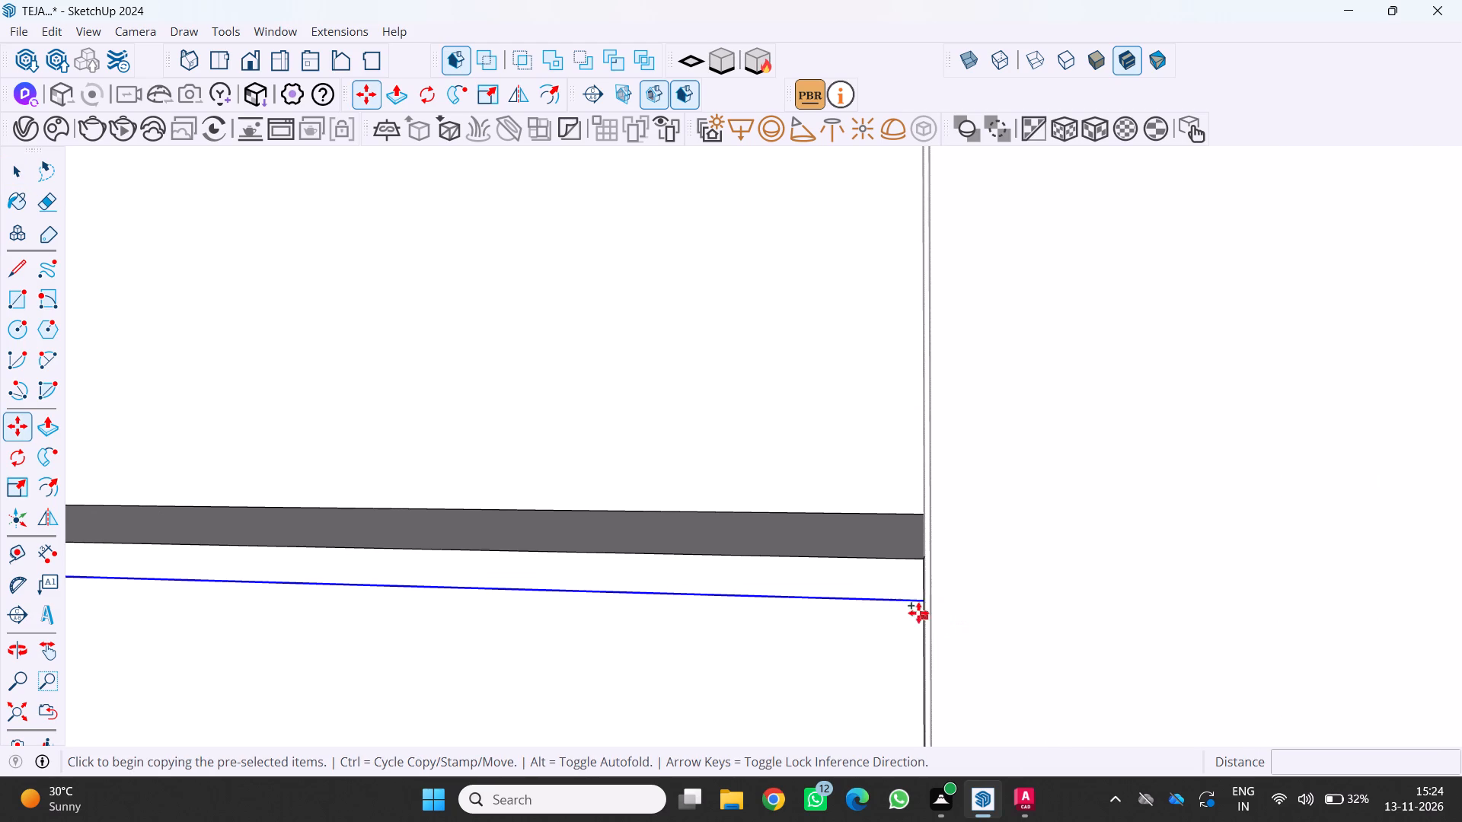
click(926, 601)
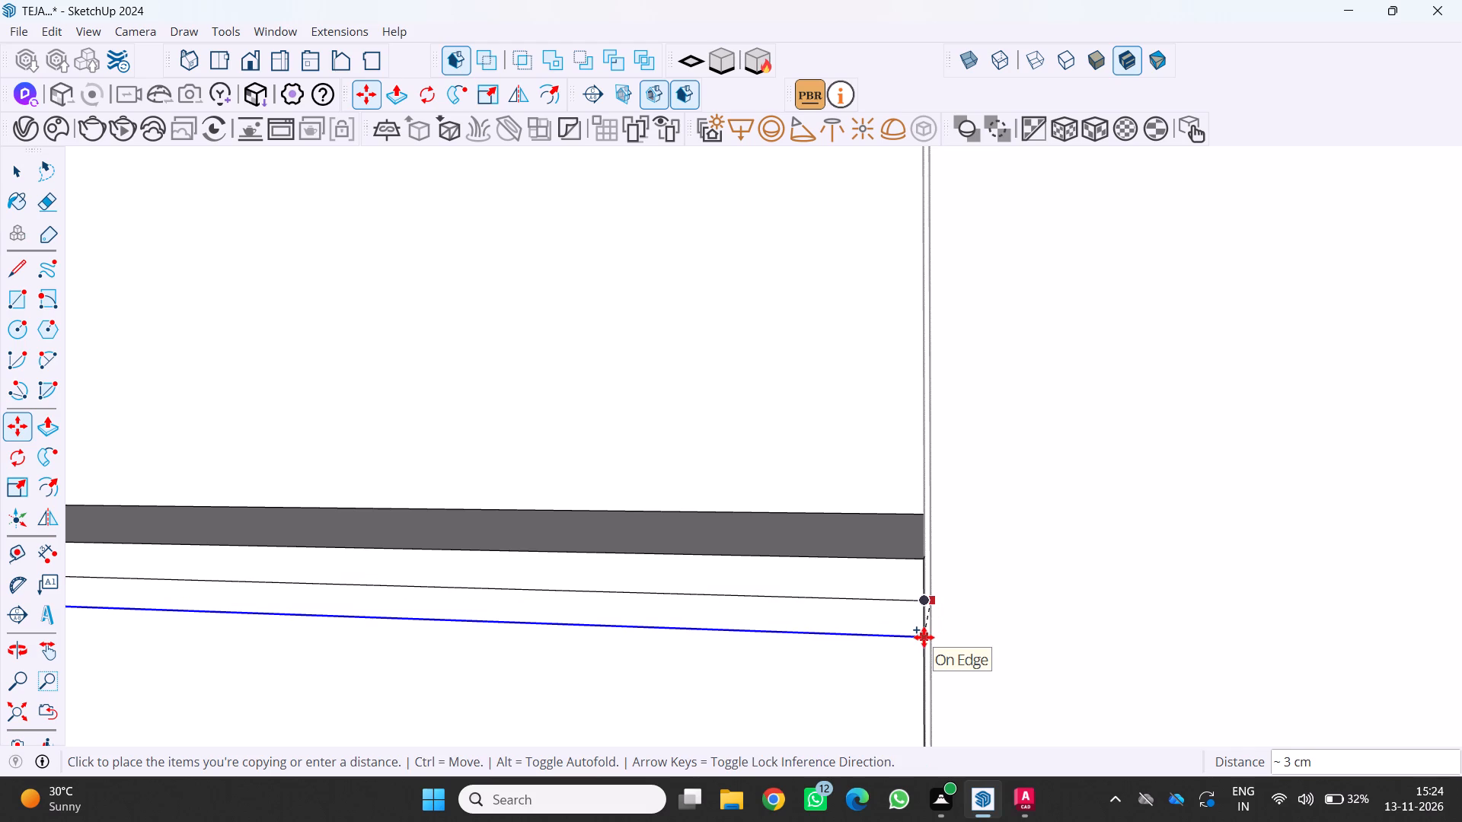
key(1)
key(Return)
Examine the groove lines along the low cabinet's front and where they meet the tall unit with the open shelves.
scroll(922, 636, down, 9)
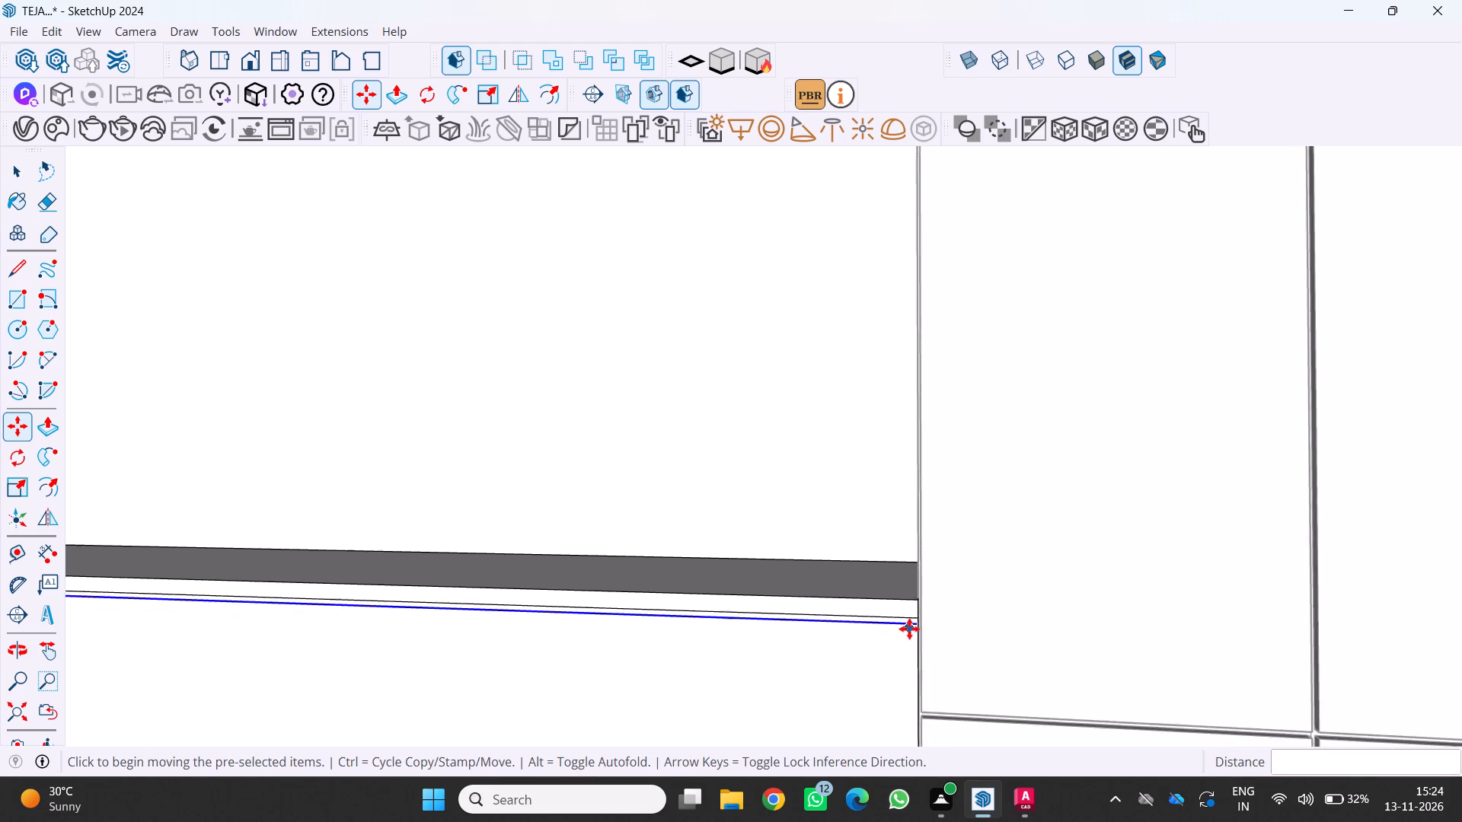
scroll(909, 629, down, 18)
scroll(470, 684, up, 1)
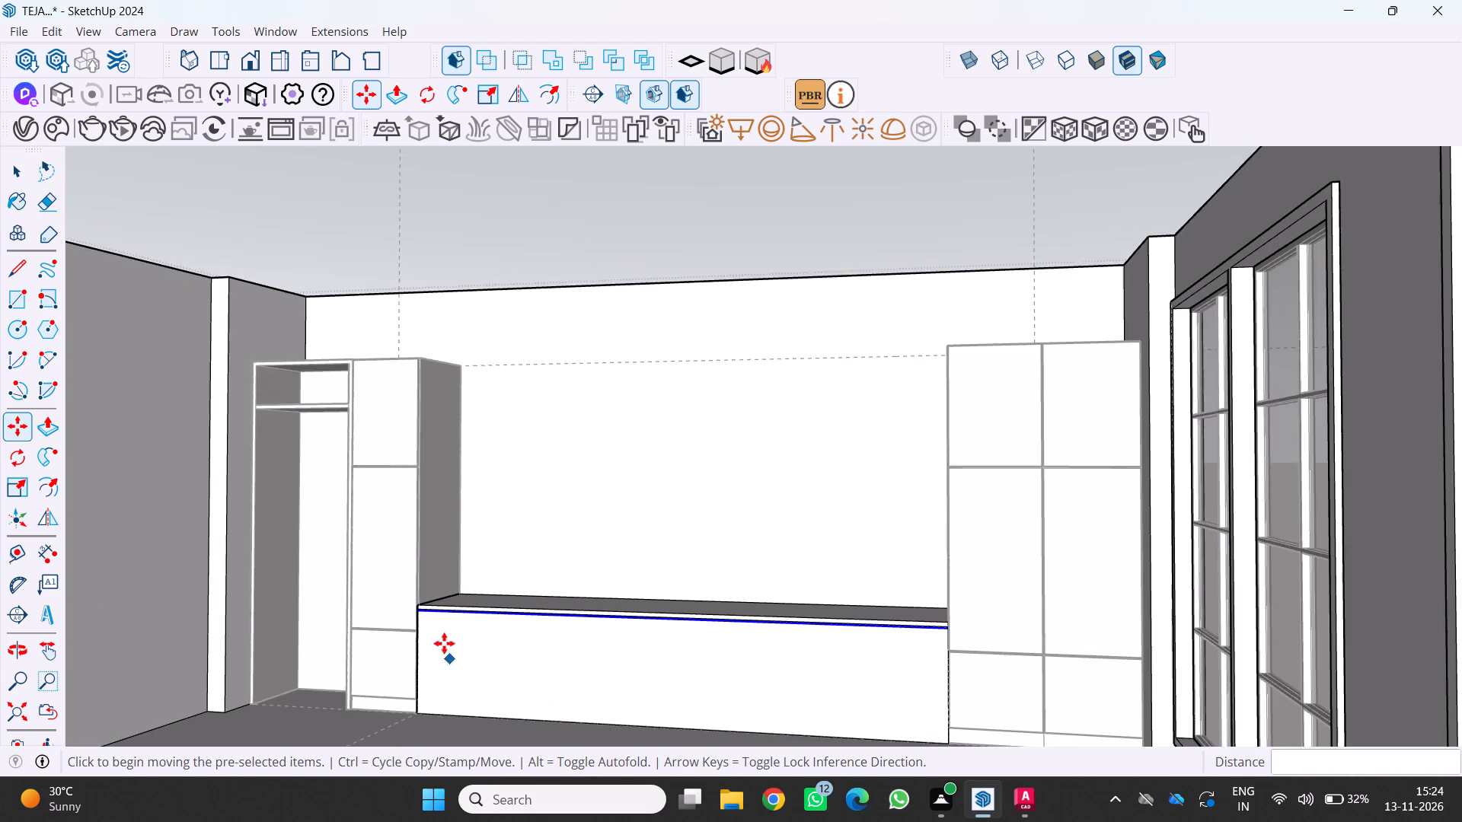
scroll(433, 610, up, 14)
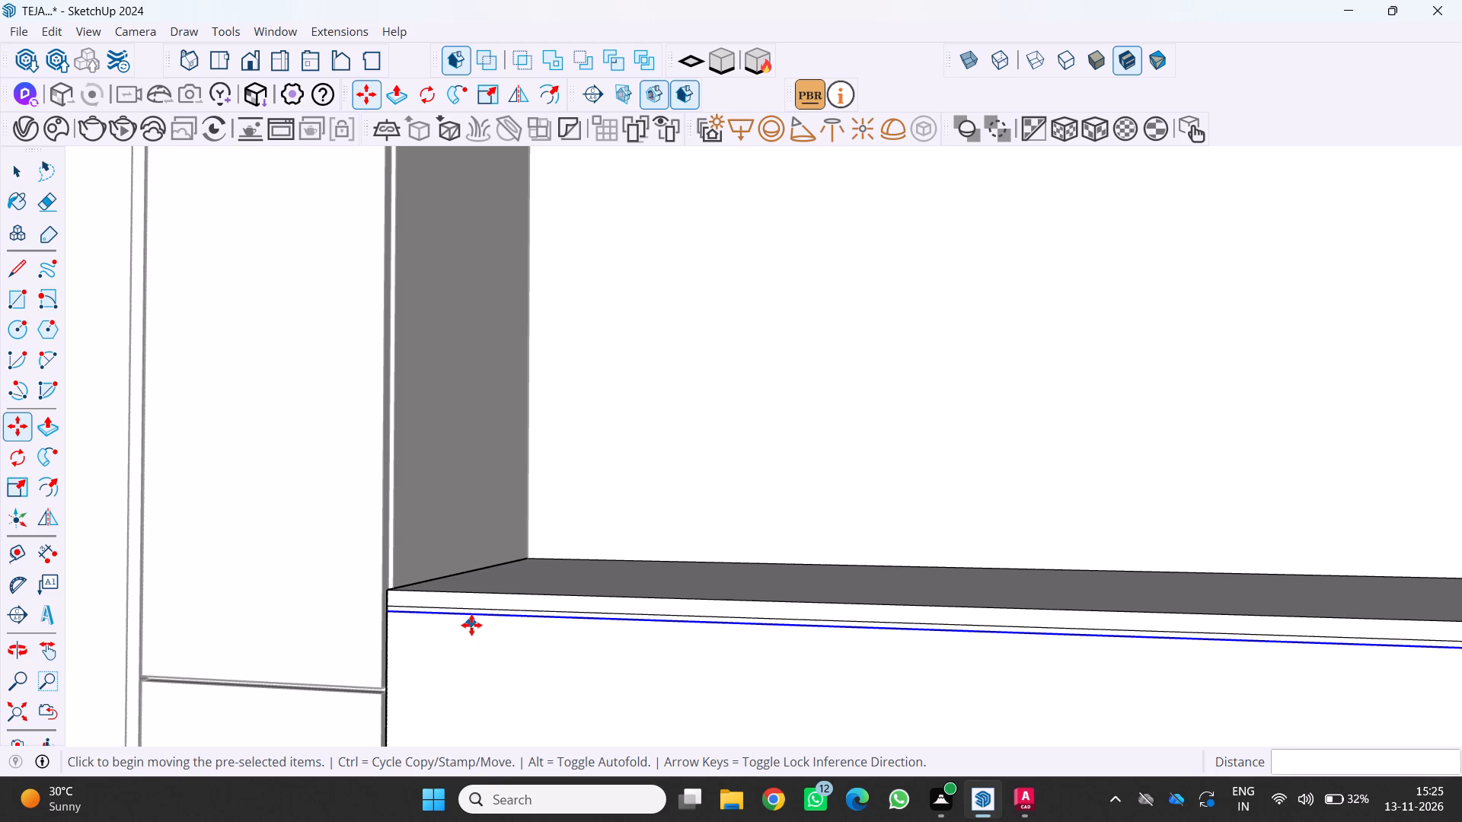
scroll(481, 656, down, 2)
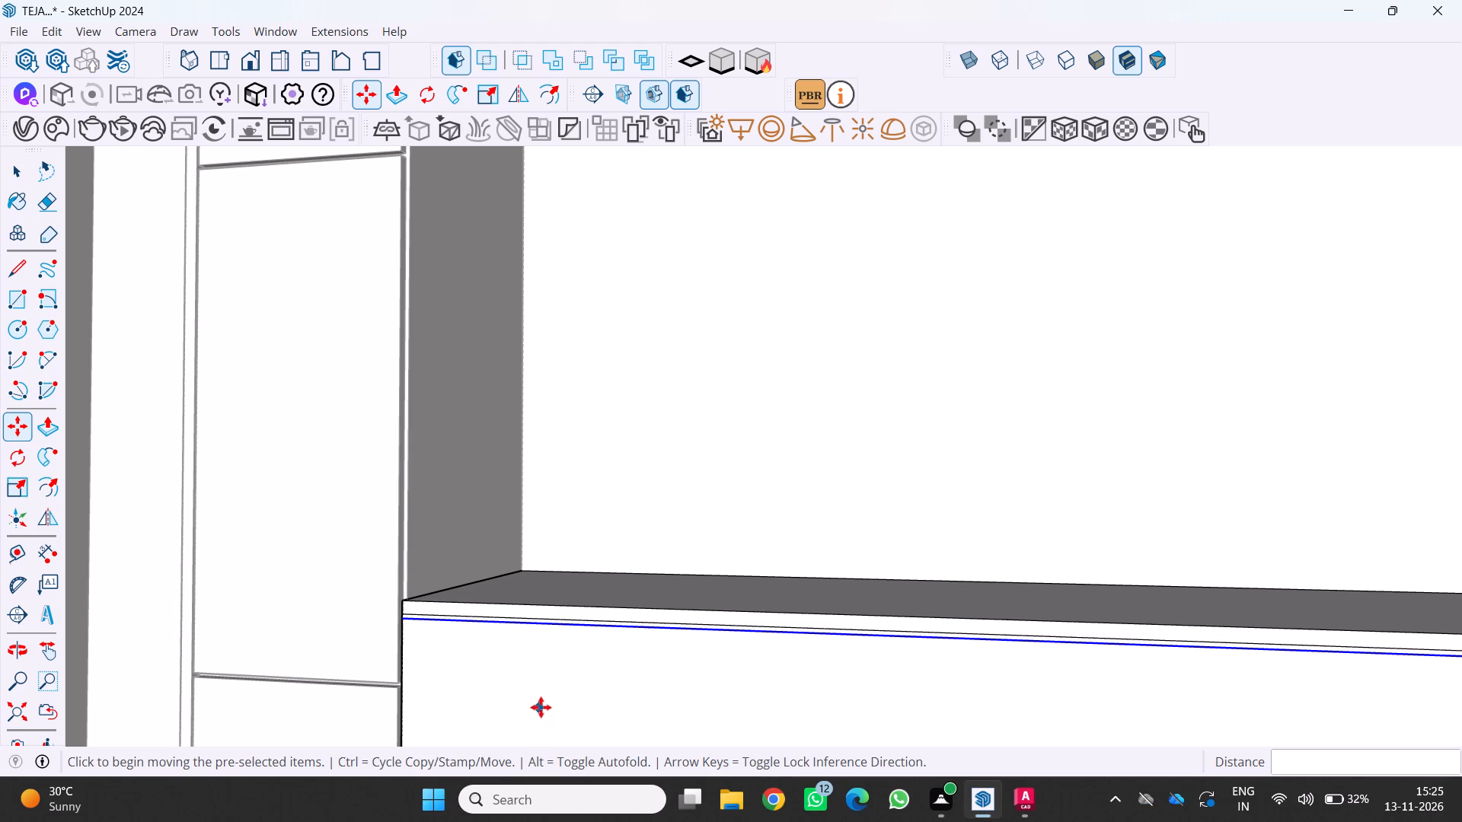
scroll(520, 701, down, 1)
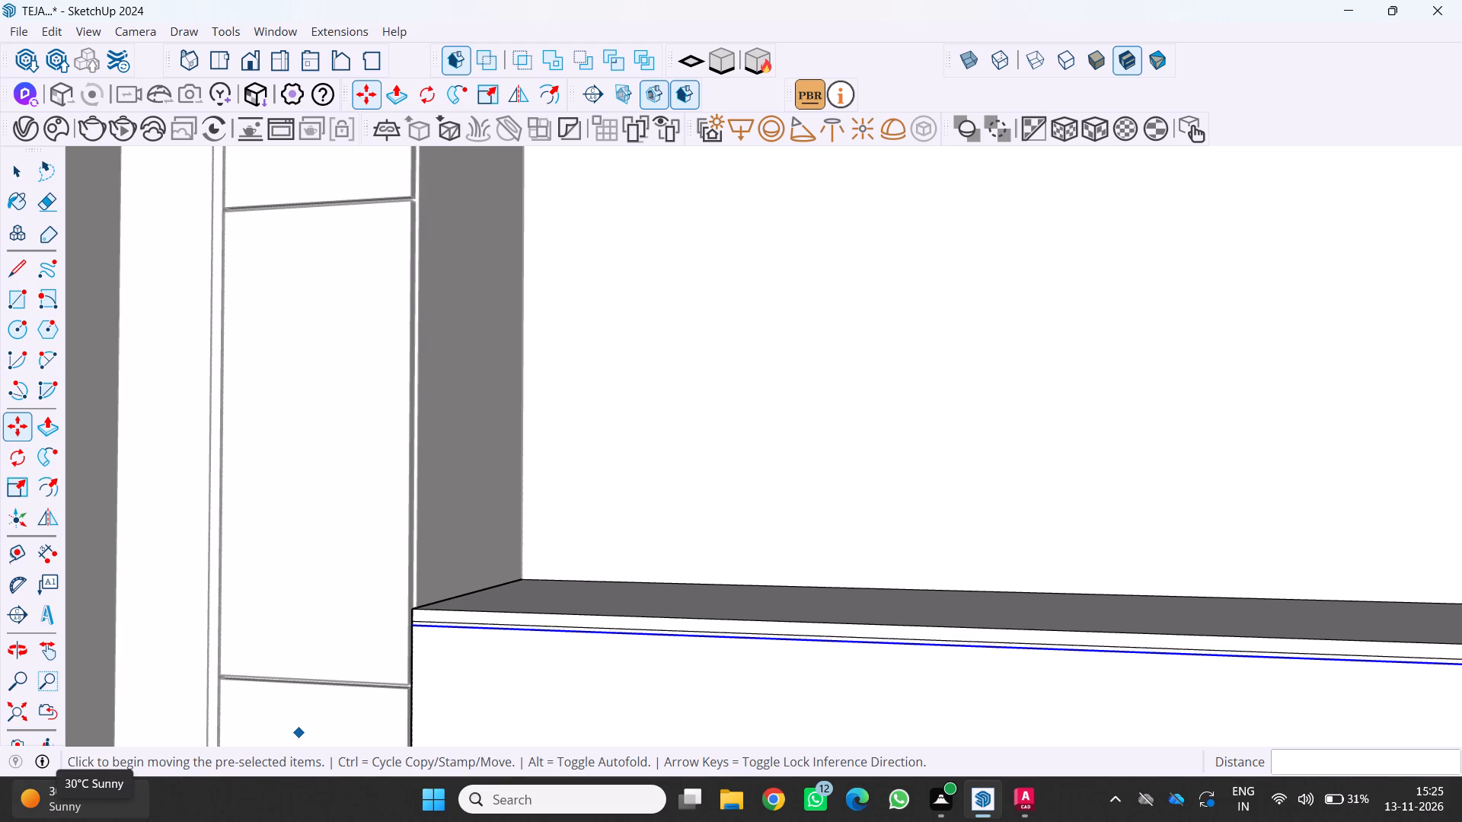
scroll(116, 655, down, 2)
scroll(445, 556, down, 9)
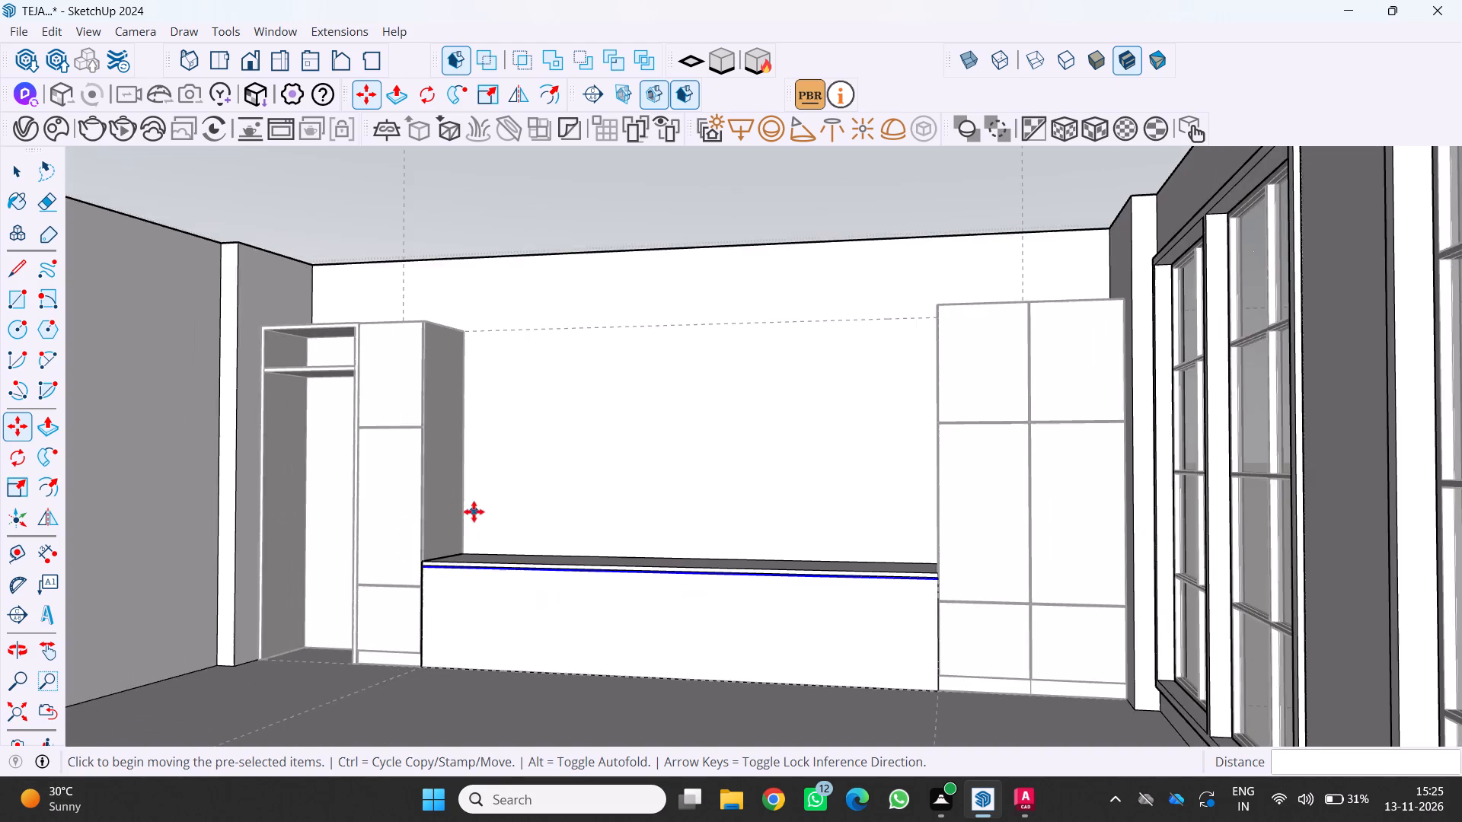
middle_drag(474, 511, 409, 558)
scroll(464, 578, up, 17)
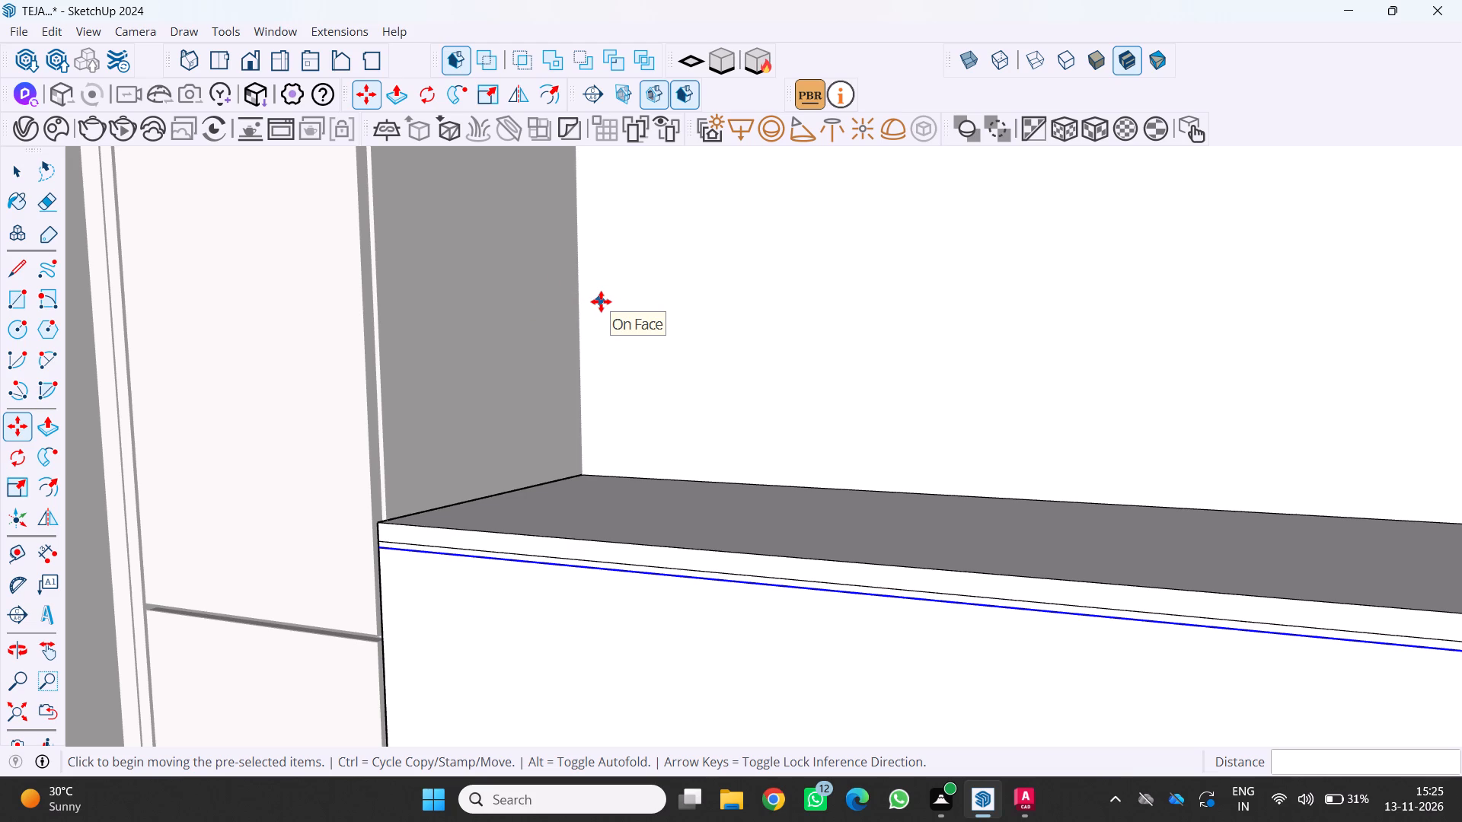
scroll(742, 497, down, 4)
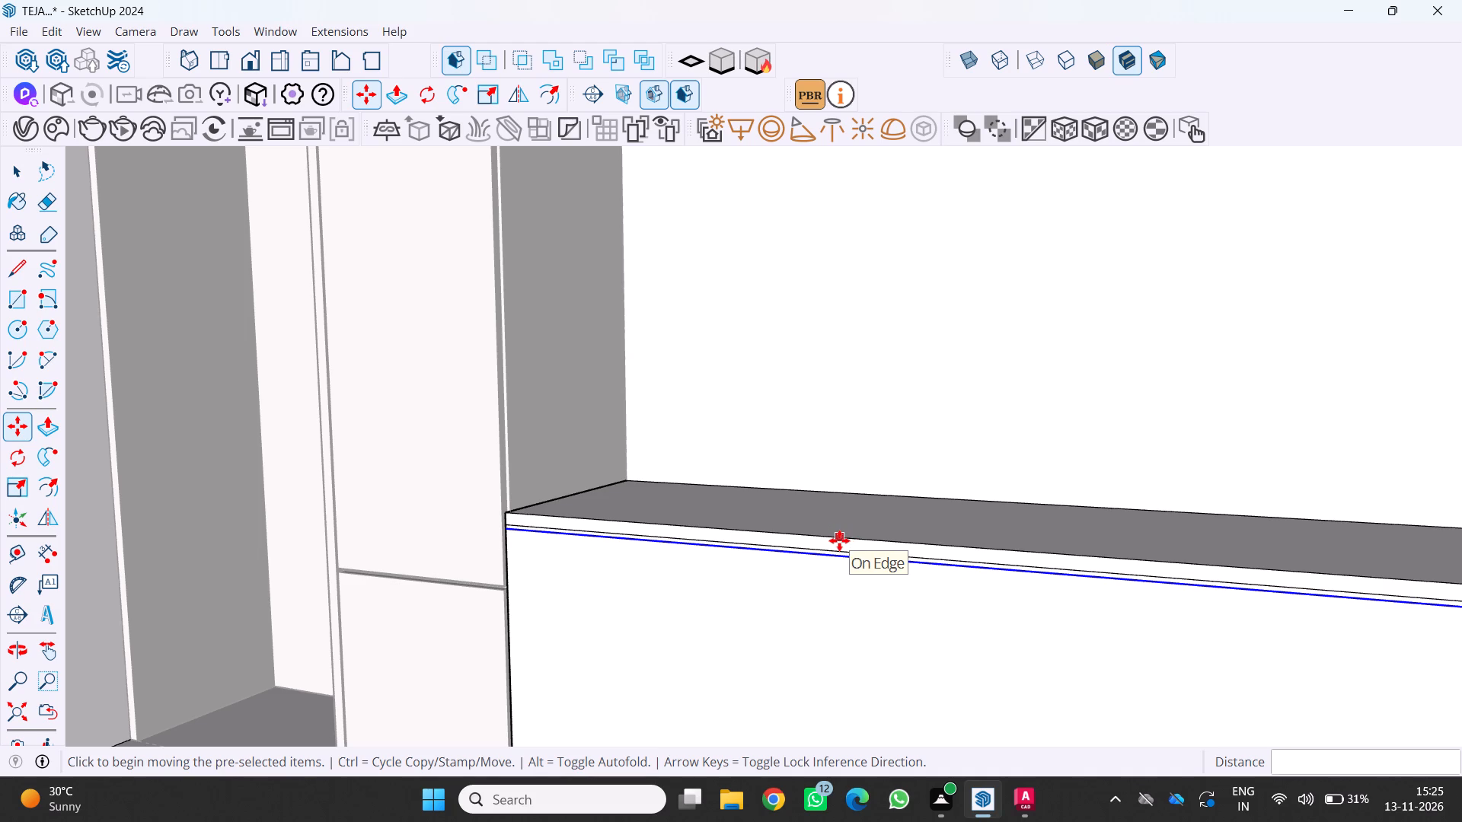
middle_drag(839, 540, 841, 529)
scroll(841, 529, up, 1)
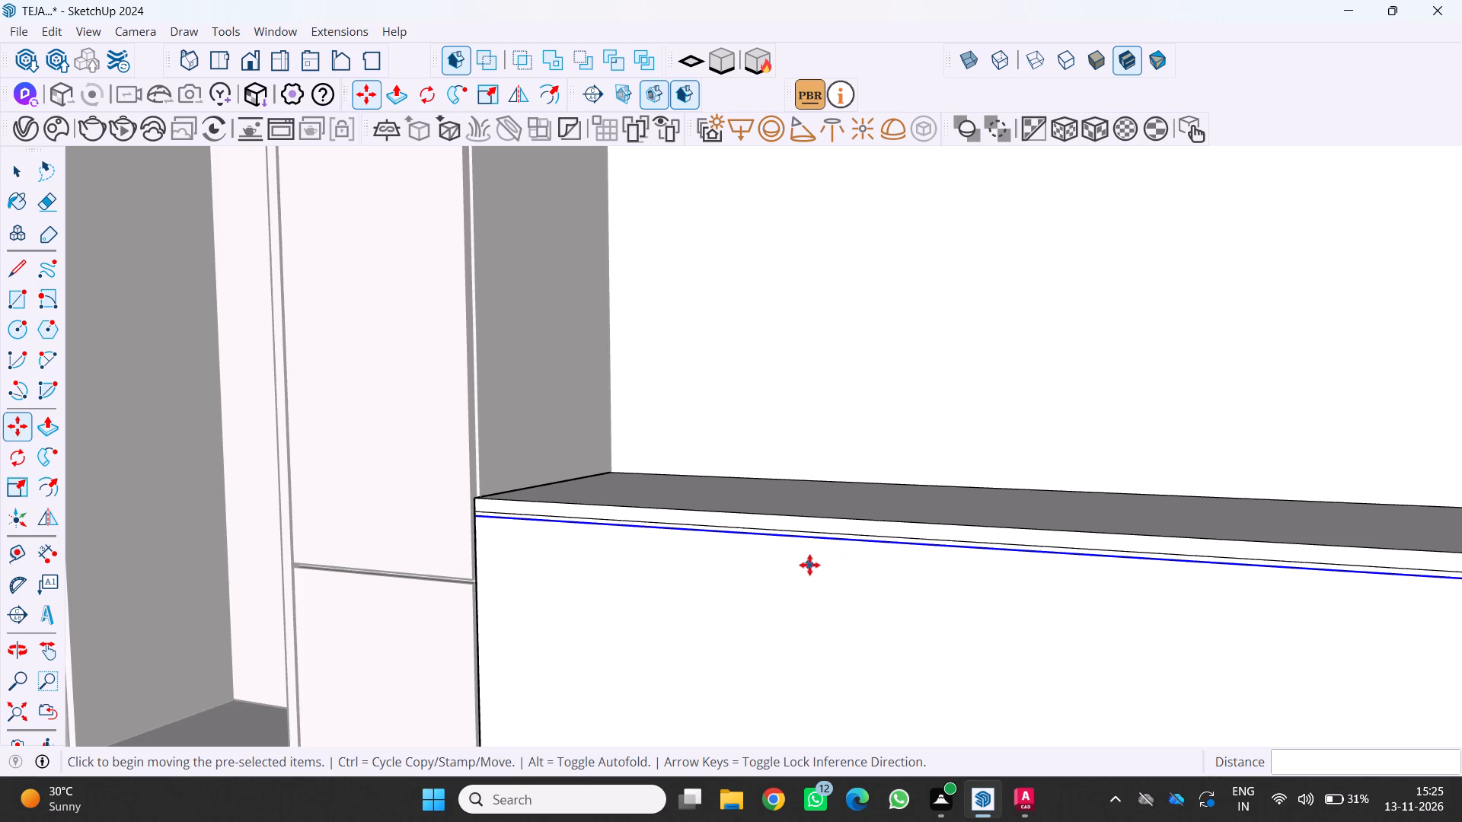
scroll(808, 563, up, 3)
scroll(807, 562, down, 10)
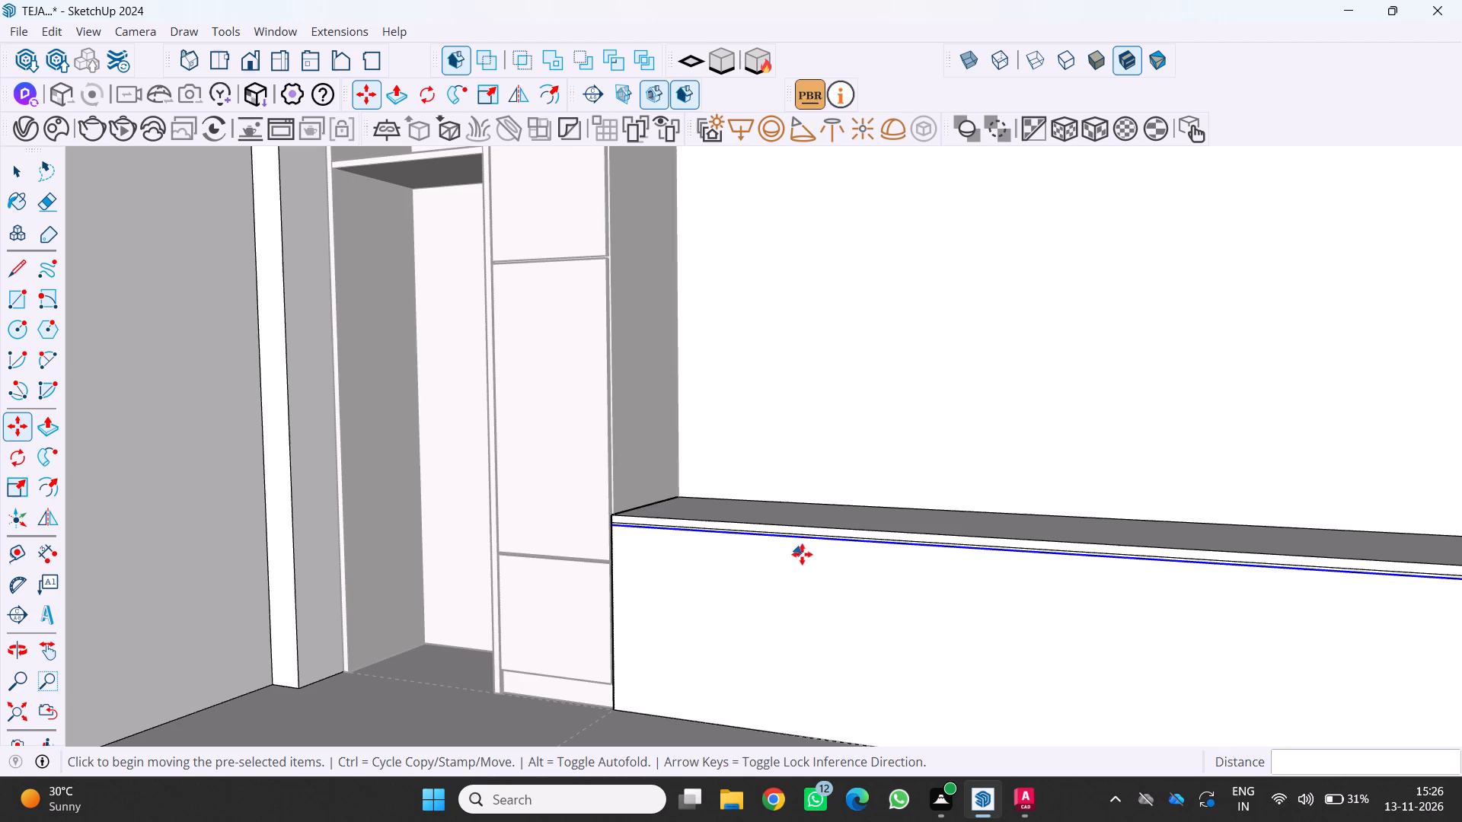
Draw a line about 380 cm long along the floor edge of the low cabinet's front, from one bottom corner to the other.
scroll(784, 546, down, 9)
scroll(991, 554, up, 7)
middle_drag(1092, 626, 1049, 638)
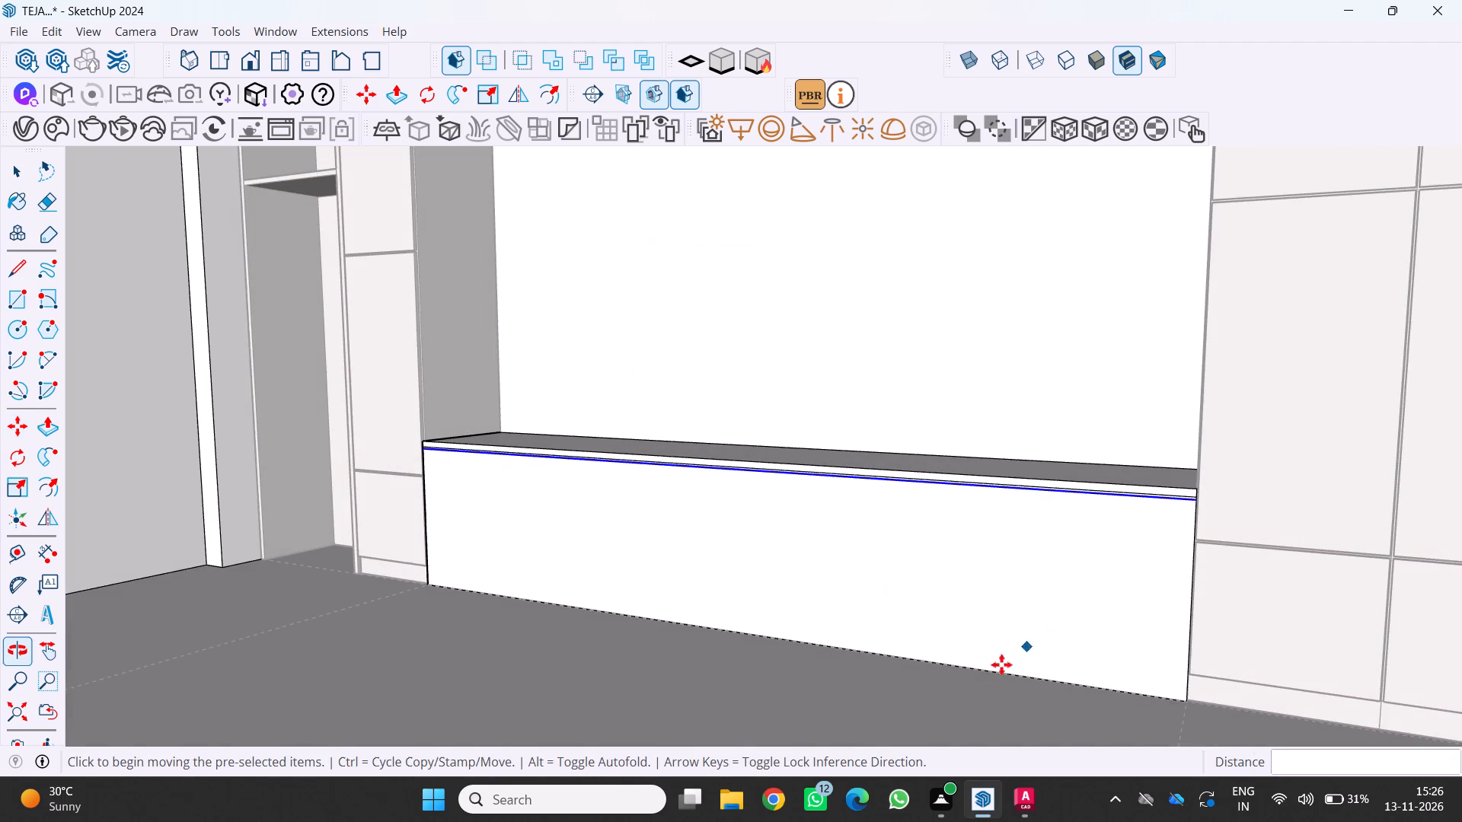
key(l)
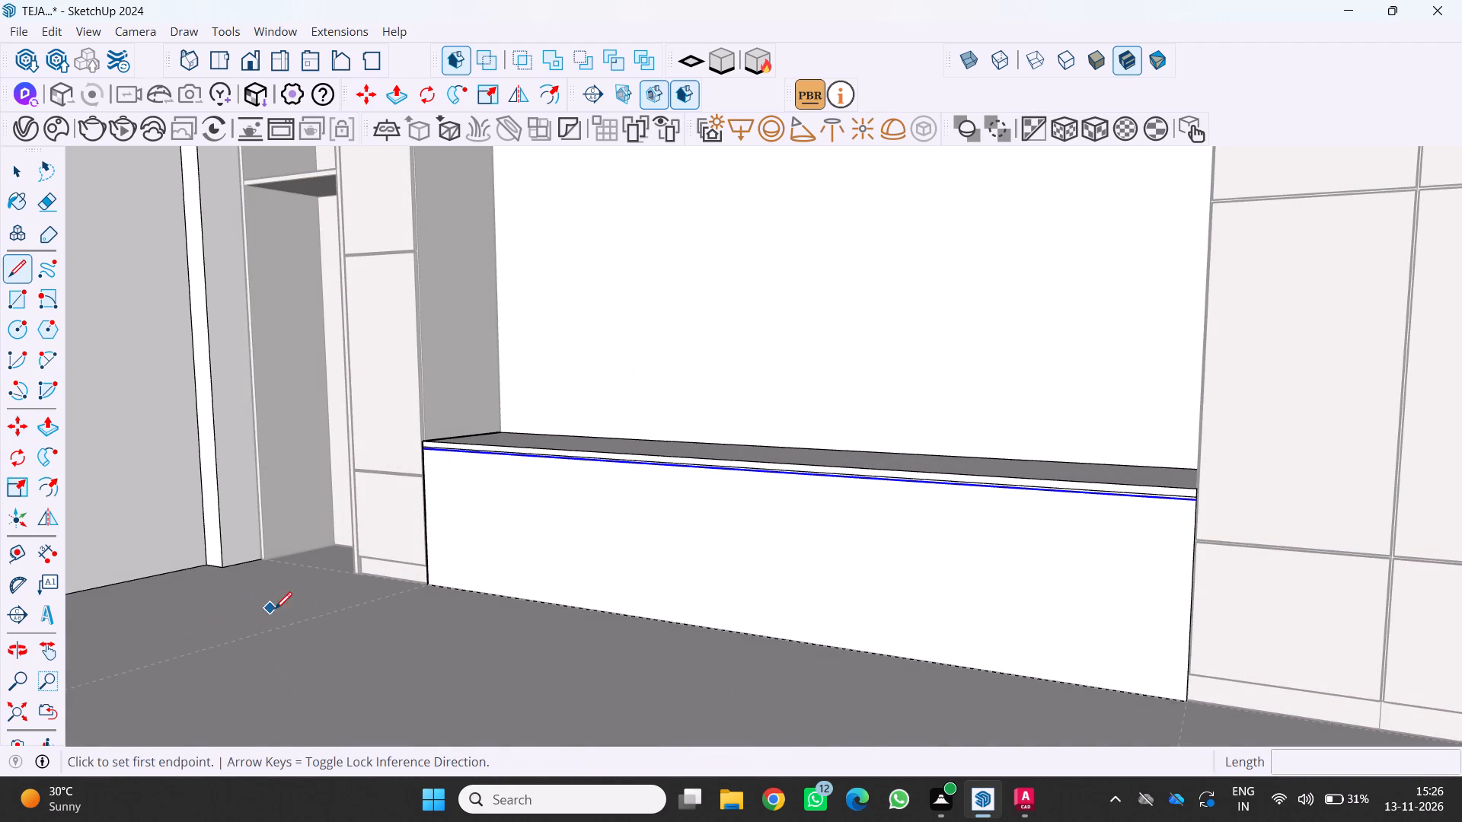
scroll(404, 595, up, 6)
scroll(325, 604, up, 4)
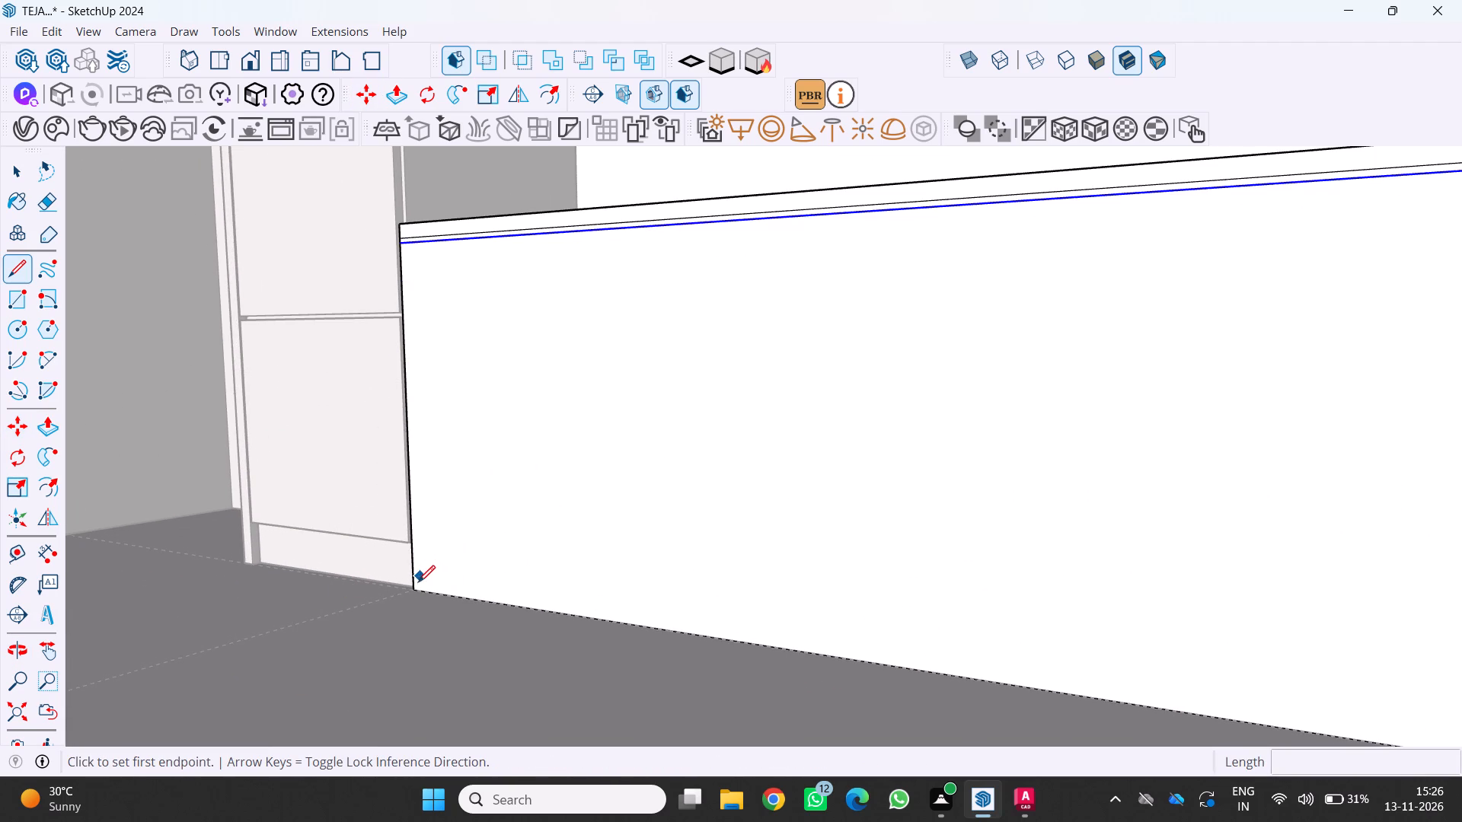
click(418, 583)
scroll(420, 584, down, 16)
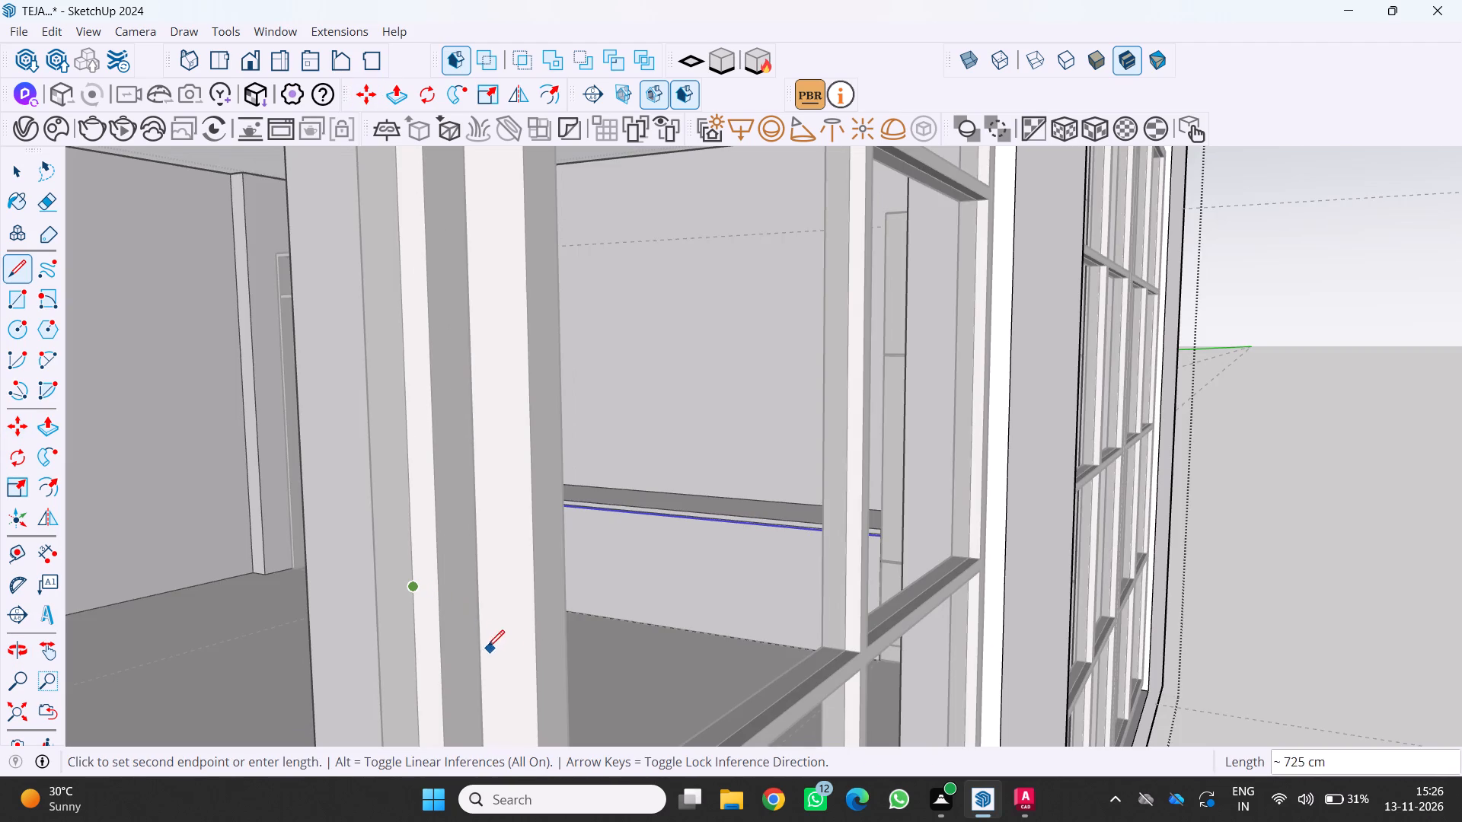
scroll(512, 607, down, 2)
middle_drag(267, 610, 441, 568)
middle_click(441, 568)
middle_click(441, 568)
middle_click(441, 566)
middle_click(441, 566)
middle_click(441, 566)
middle_drag(441, 566, 440, 566)
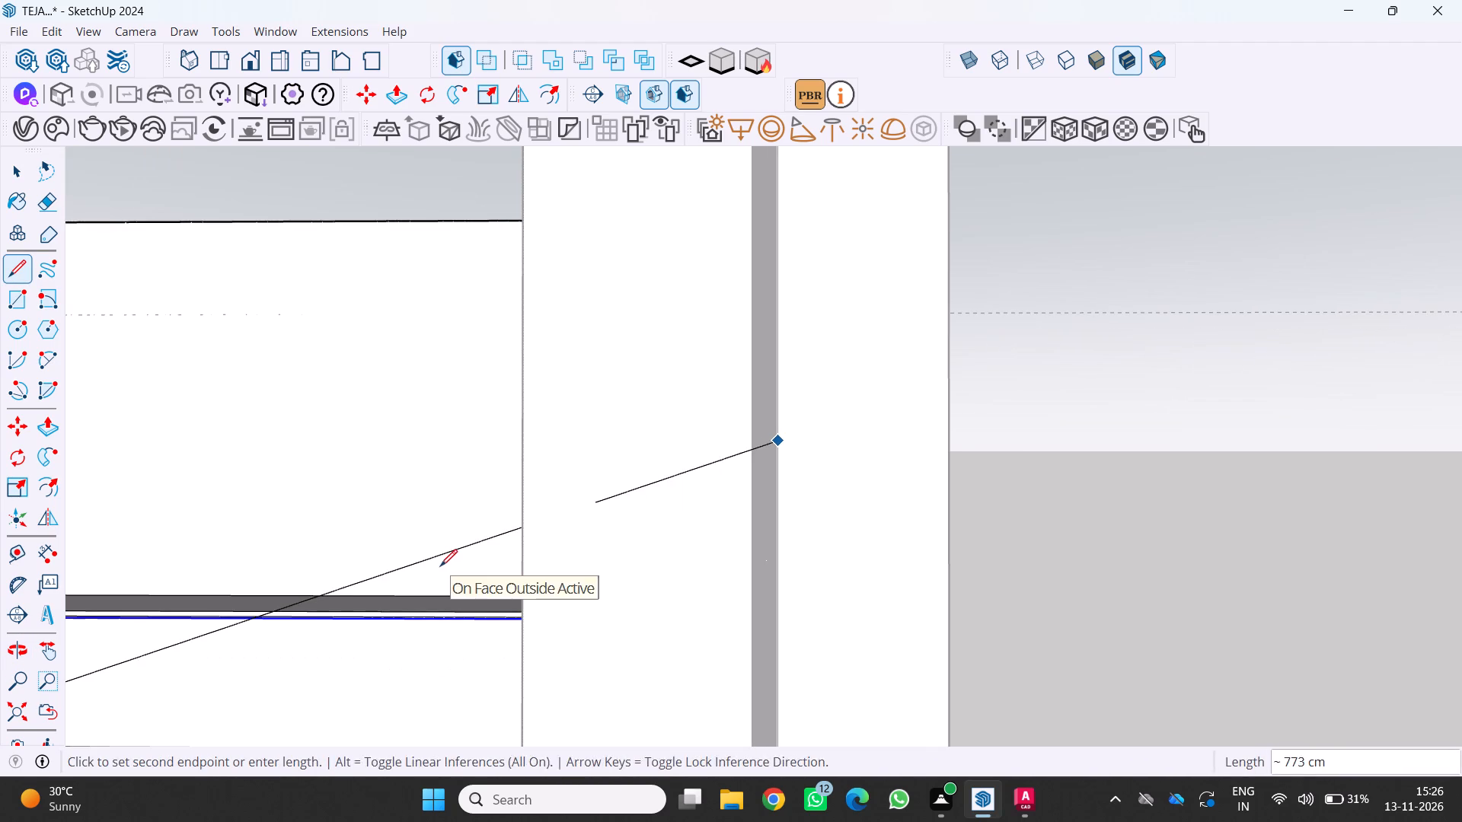
middle_drag(440, 566, 616, 543)
shift+scroll(595, 556, down, 3)
middle_drag(481, 597, 668, 540)
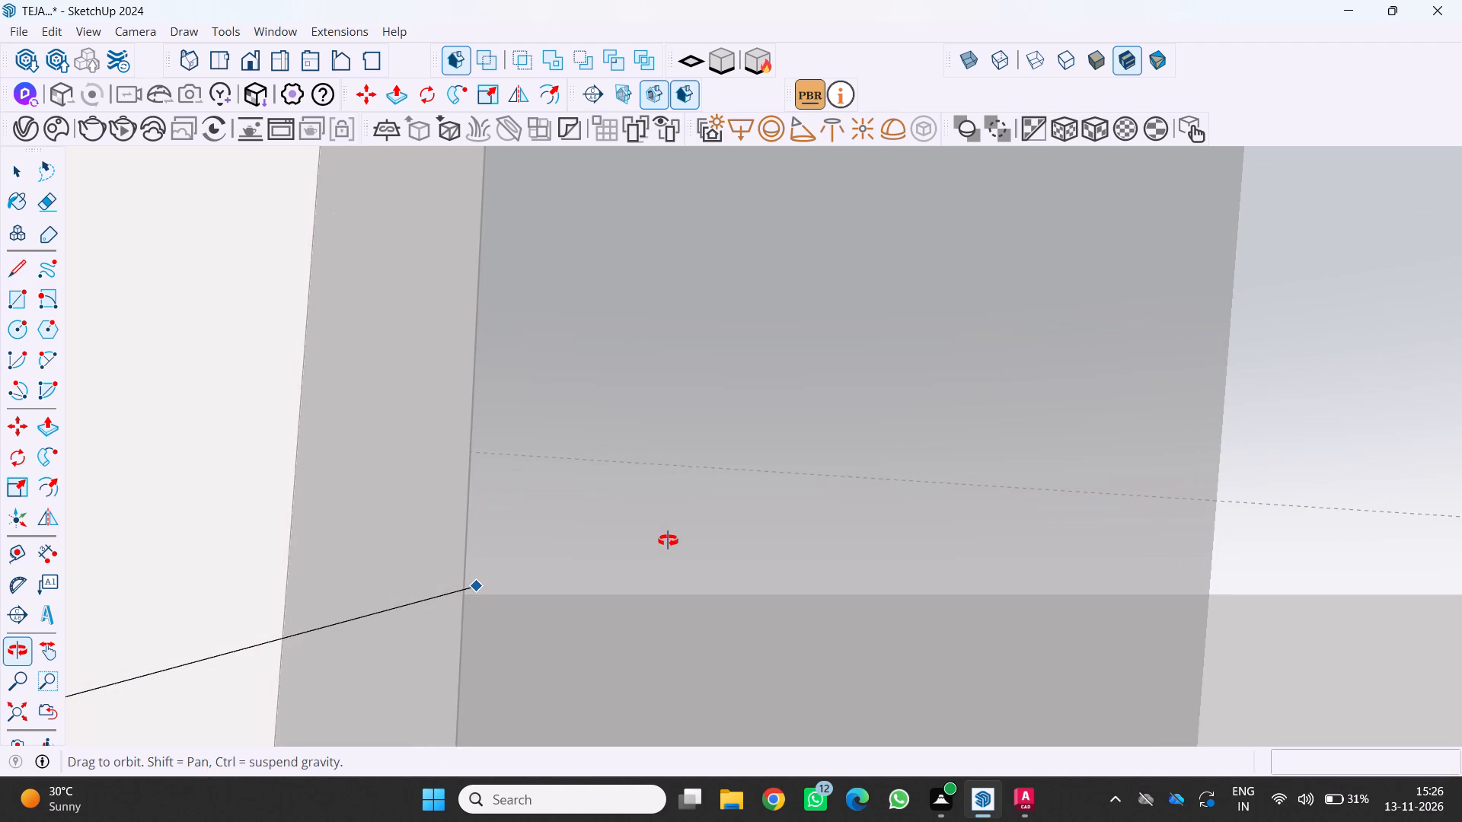
middle_drag(668, 540, 1141, 327)
shift+scroll(1174, 296, down, 20)
shift+scroll(1174, 296, down, 3)
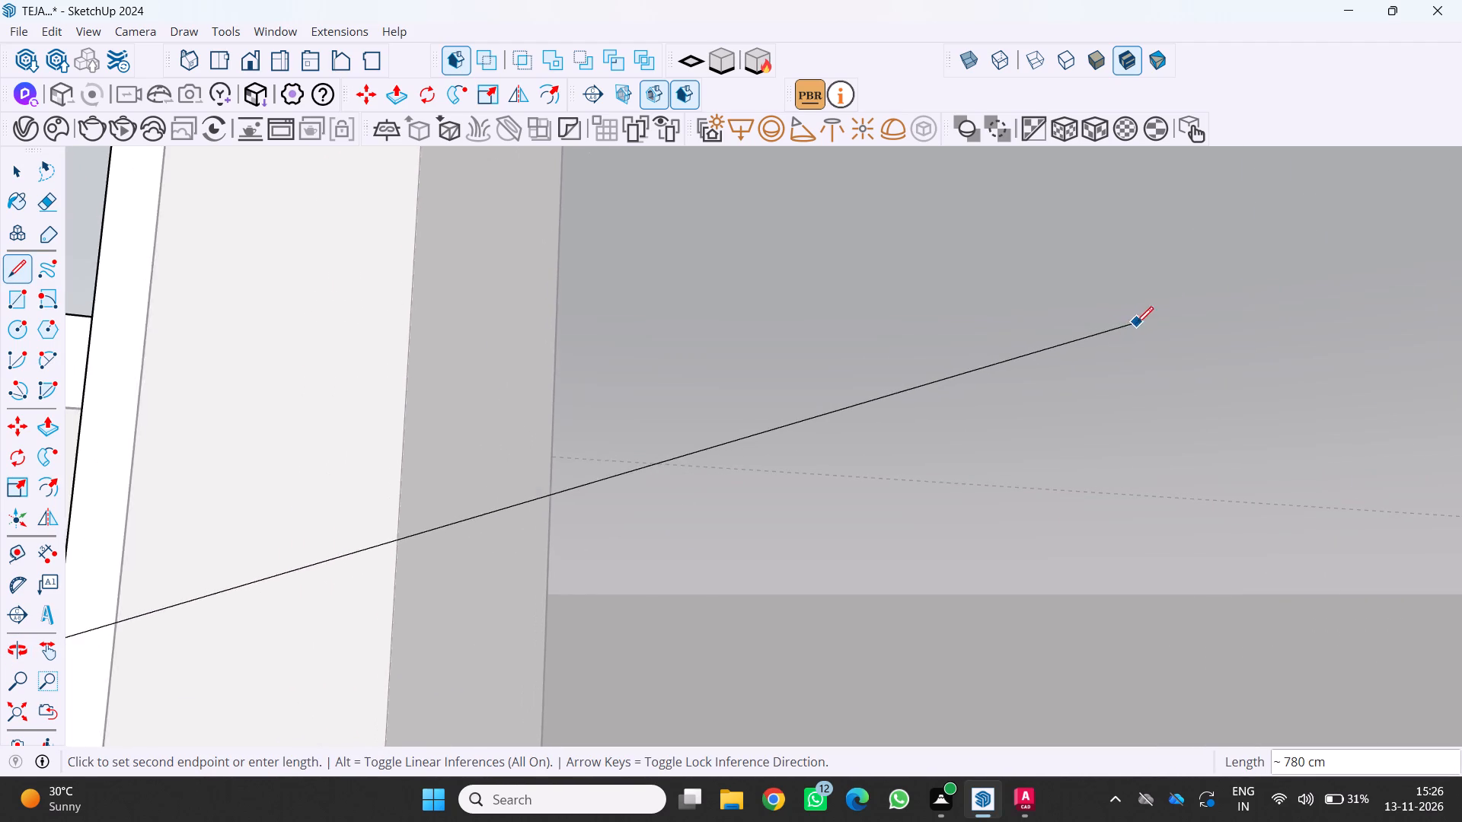
shift+scroll(1136, 323, down, 20)
shift+scroll(1136, 323, down, 20)
shift+scroll(1136, 323, down, 7)
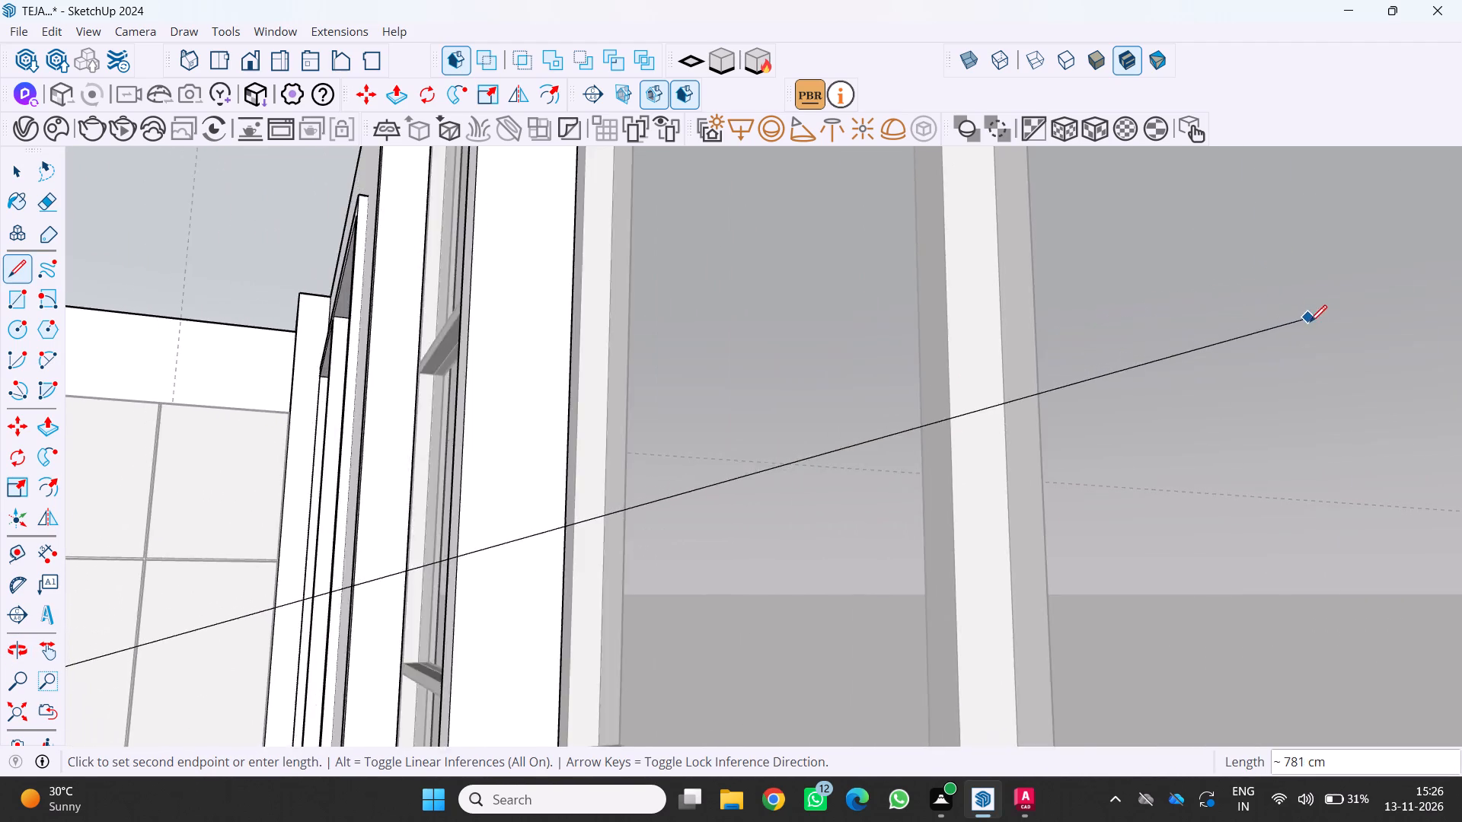
shift+scroll(1310, 322, down, 20)
shift+scroll(1310, 322, down, 20)
shift+scroll(1310, 322, down, 5)
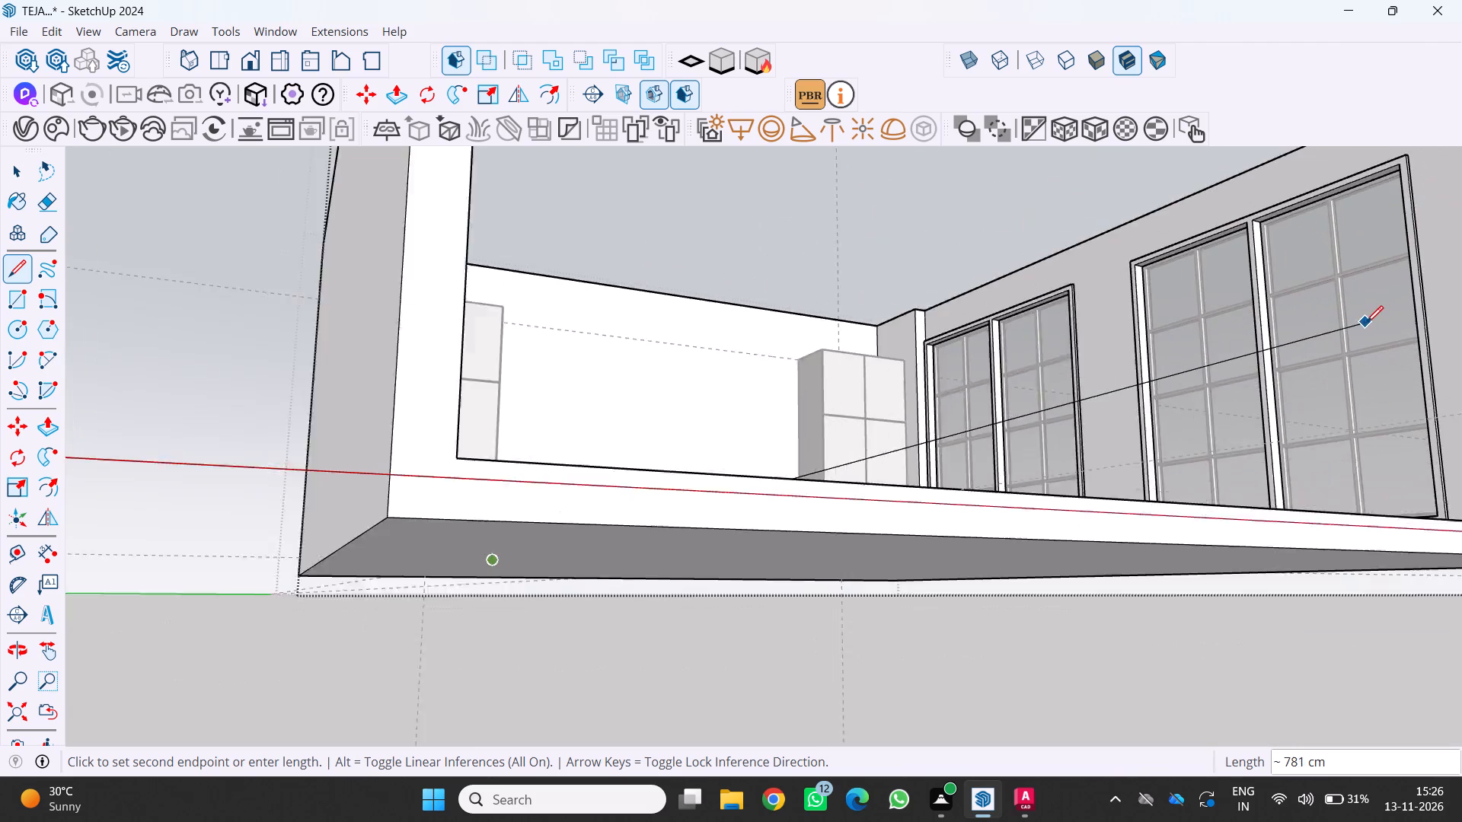
middle_drag(1231, 376, 881, 588)
scroll(878, 588, up, 10)
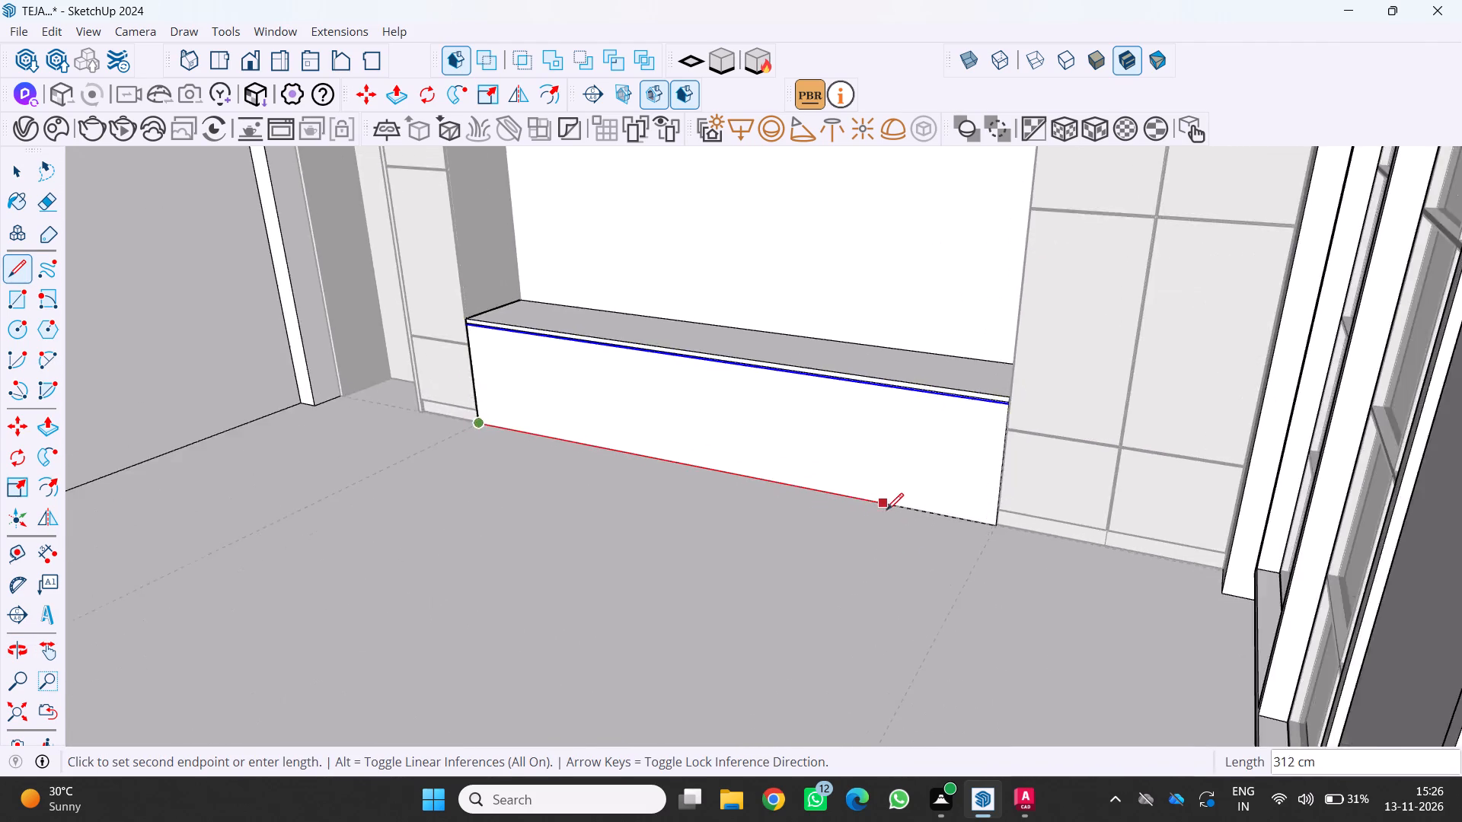
middle_drag(900, 507, 985, 501)
scroll(939, 501, up, 10)
click(1007, 508)
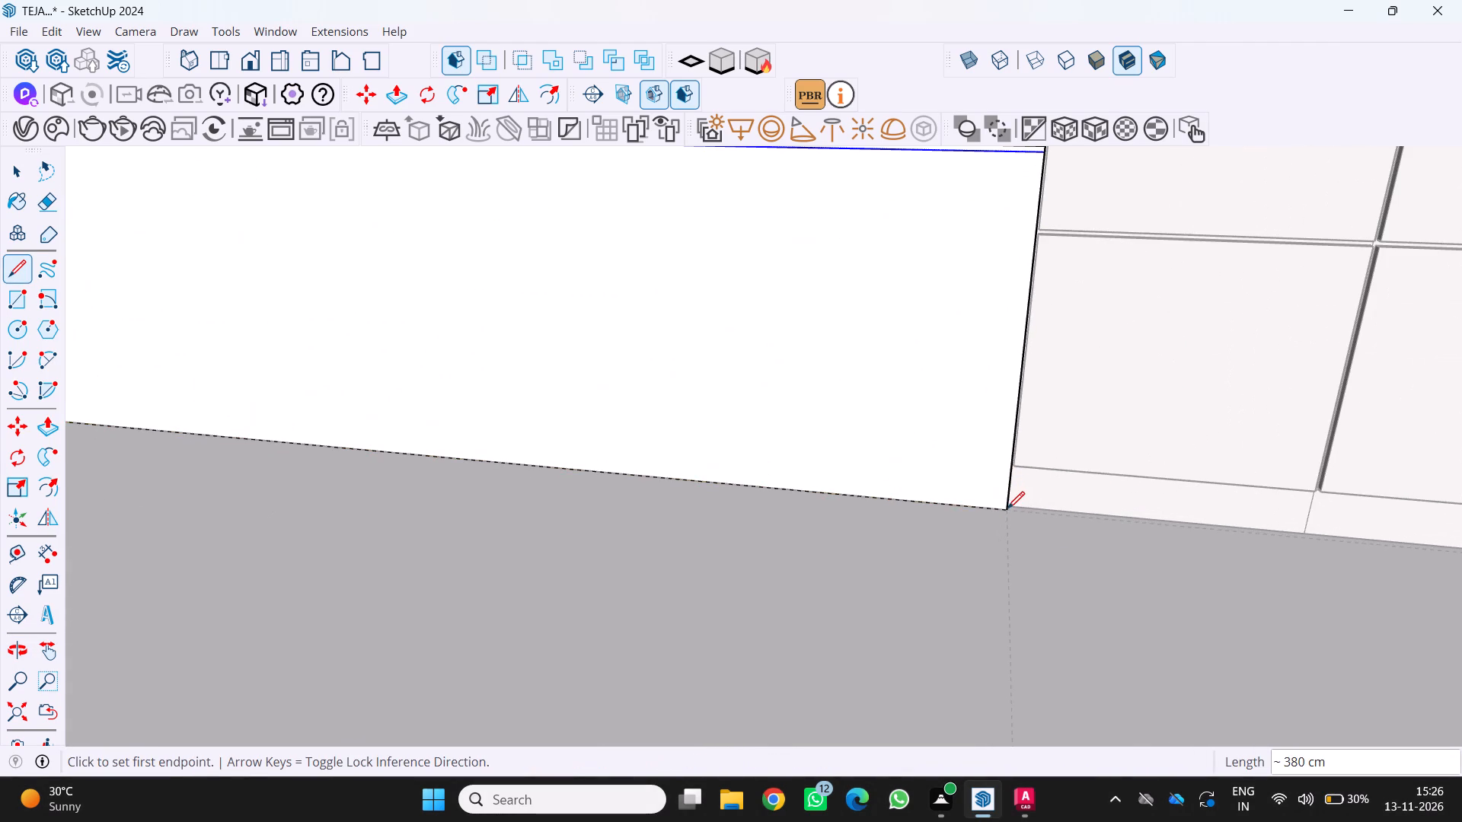
scroll(1007, 512, down, 8)
key(space)
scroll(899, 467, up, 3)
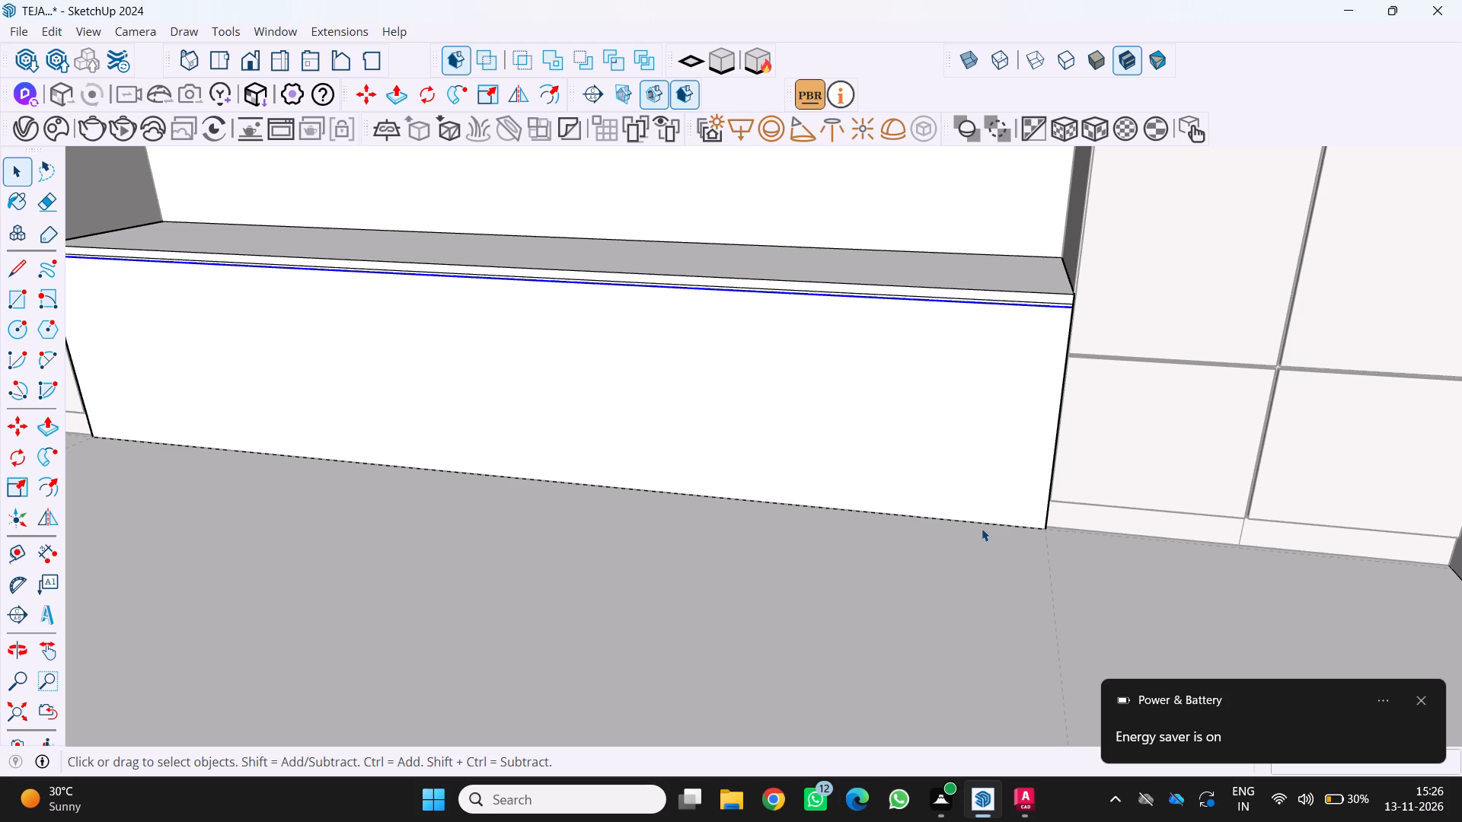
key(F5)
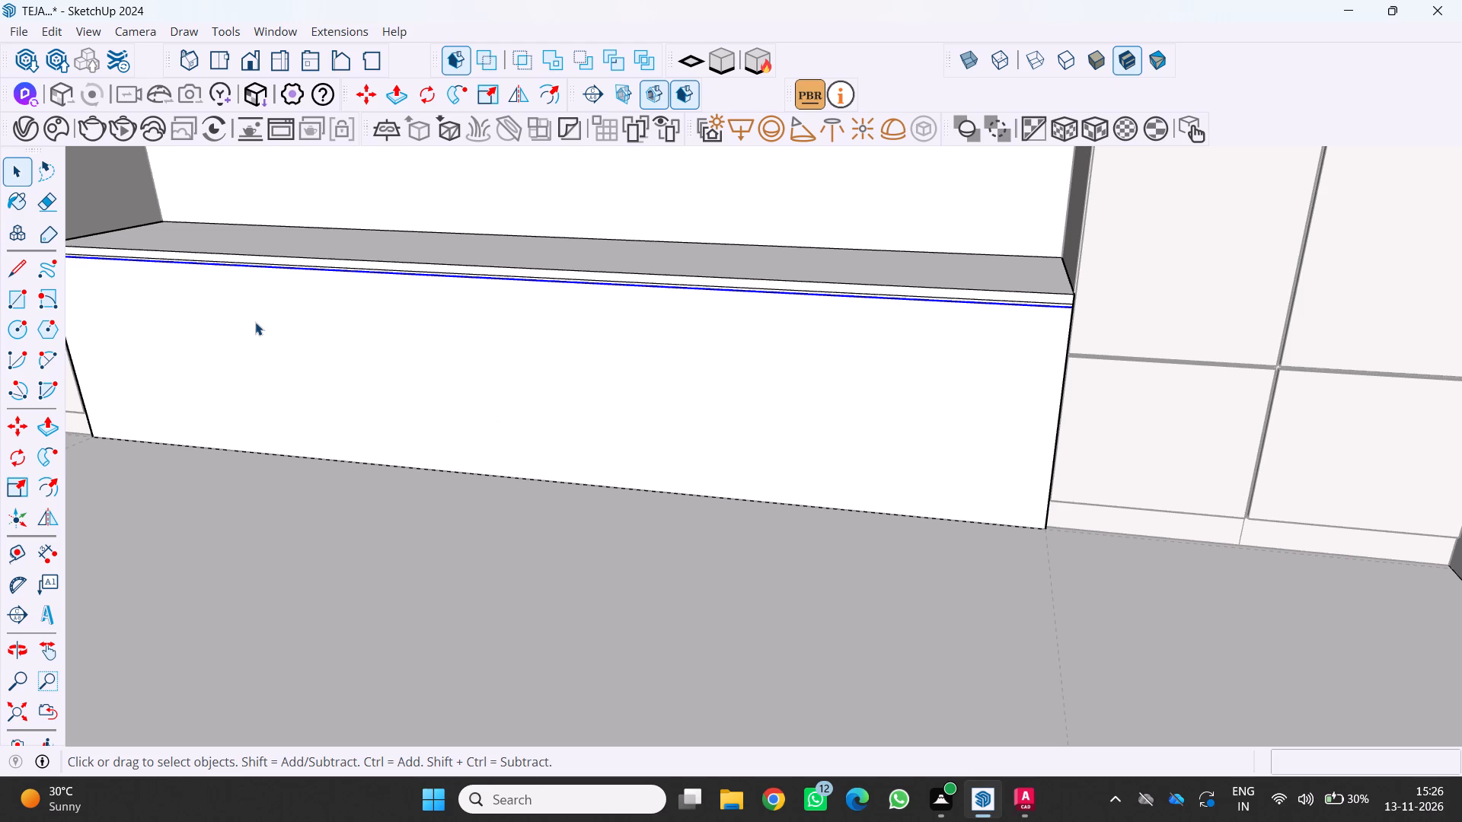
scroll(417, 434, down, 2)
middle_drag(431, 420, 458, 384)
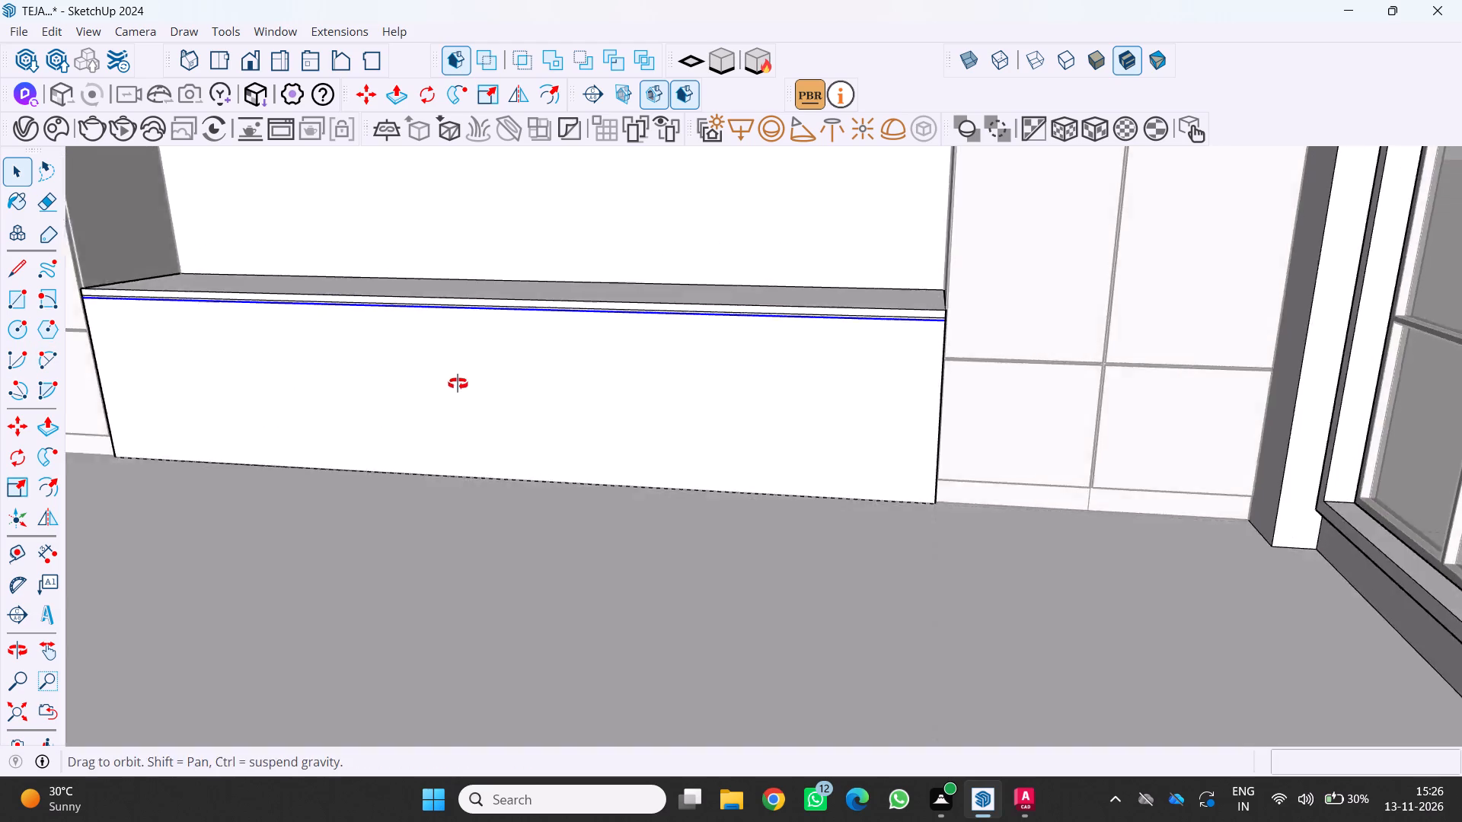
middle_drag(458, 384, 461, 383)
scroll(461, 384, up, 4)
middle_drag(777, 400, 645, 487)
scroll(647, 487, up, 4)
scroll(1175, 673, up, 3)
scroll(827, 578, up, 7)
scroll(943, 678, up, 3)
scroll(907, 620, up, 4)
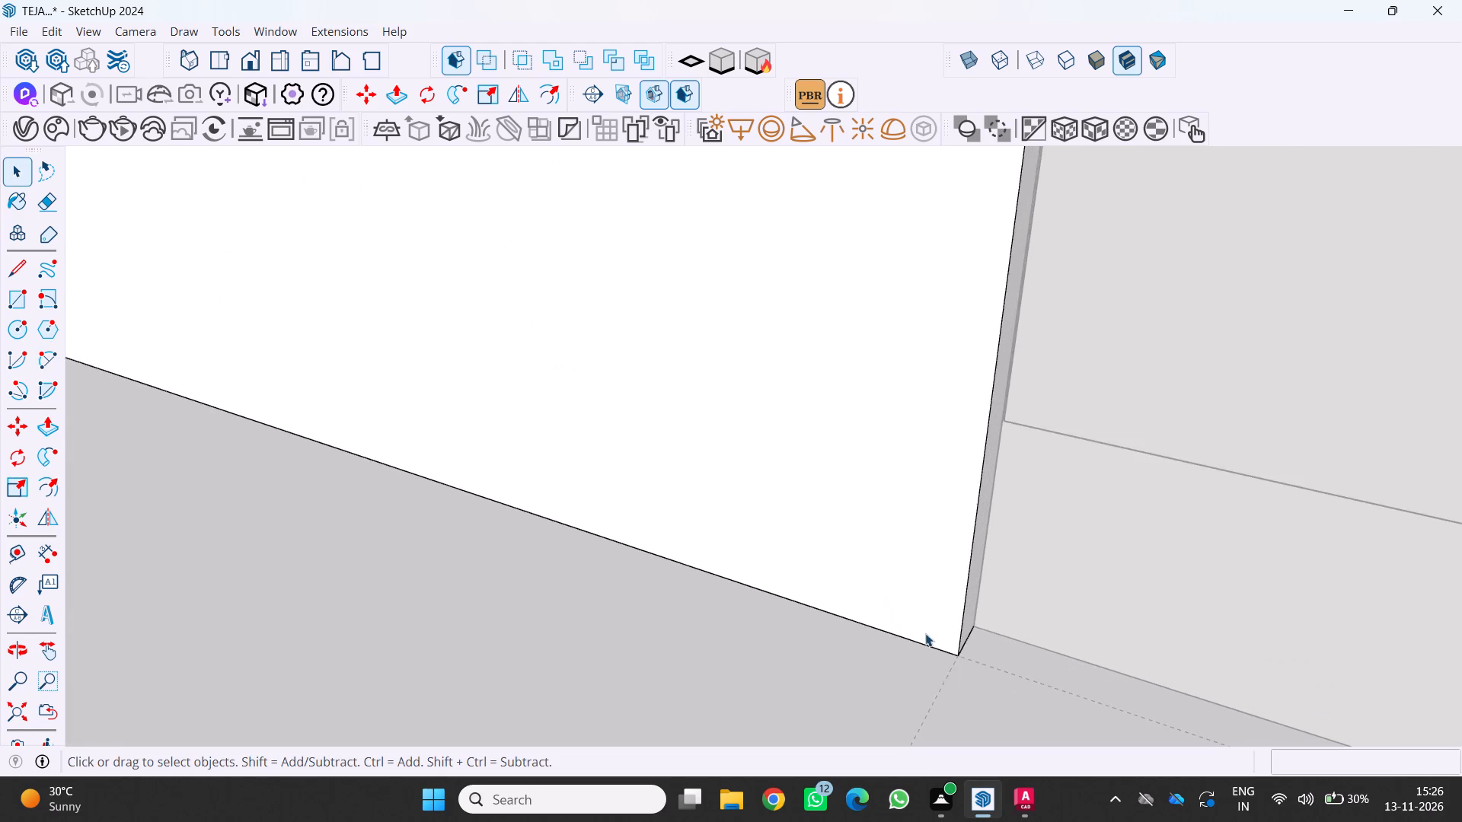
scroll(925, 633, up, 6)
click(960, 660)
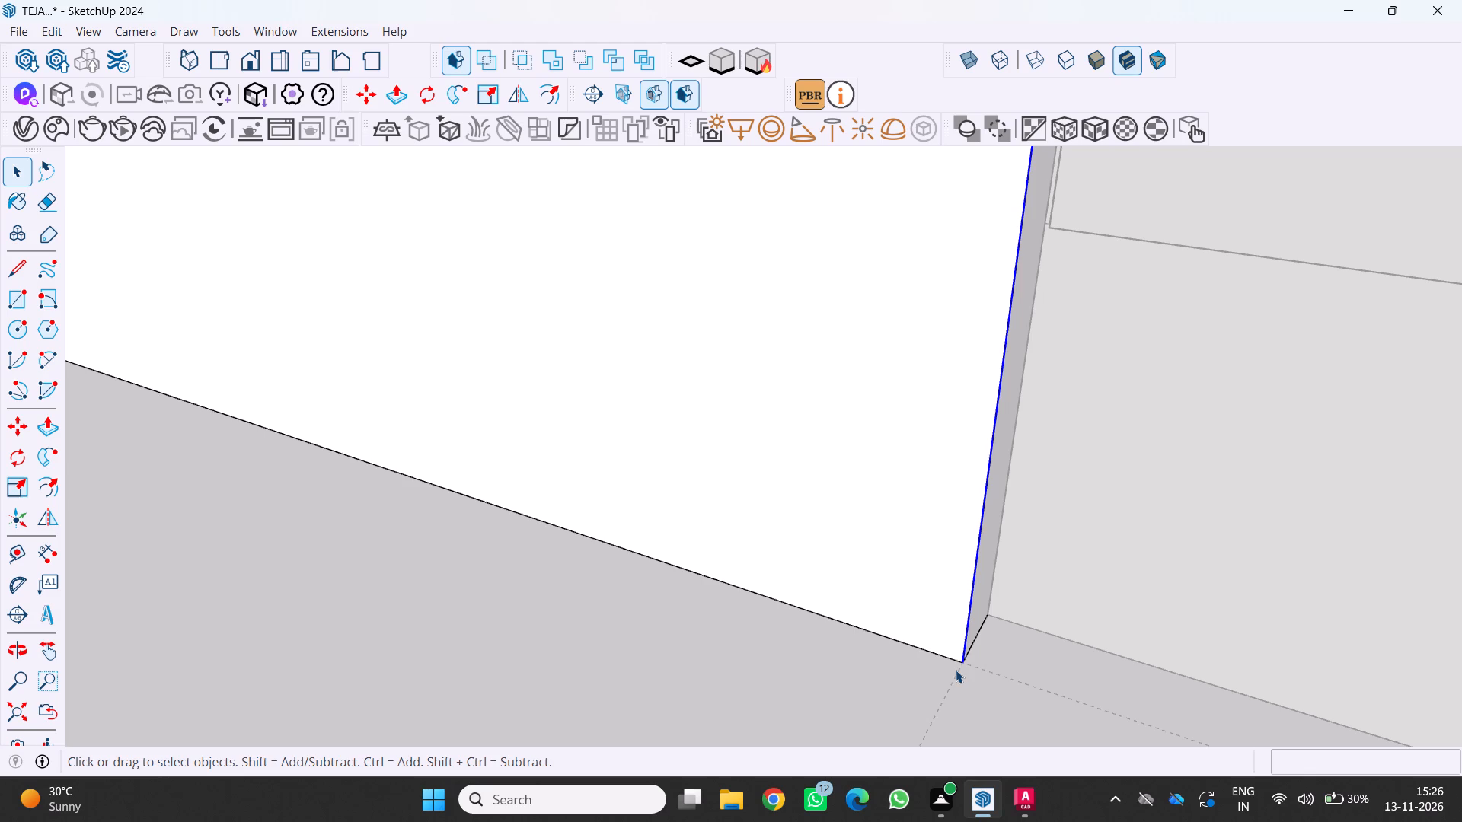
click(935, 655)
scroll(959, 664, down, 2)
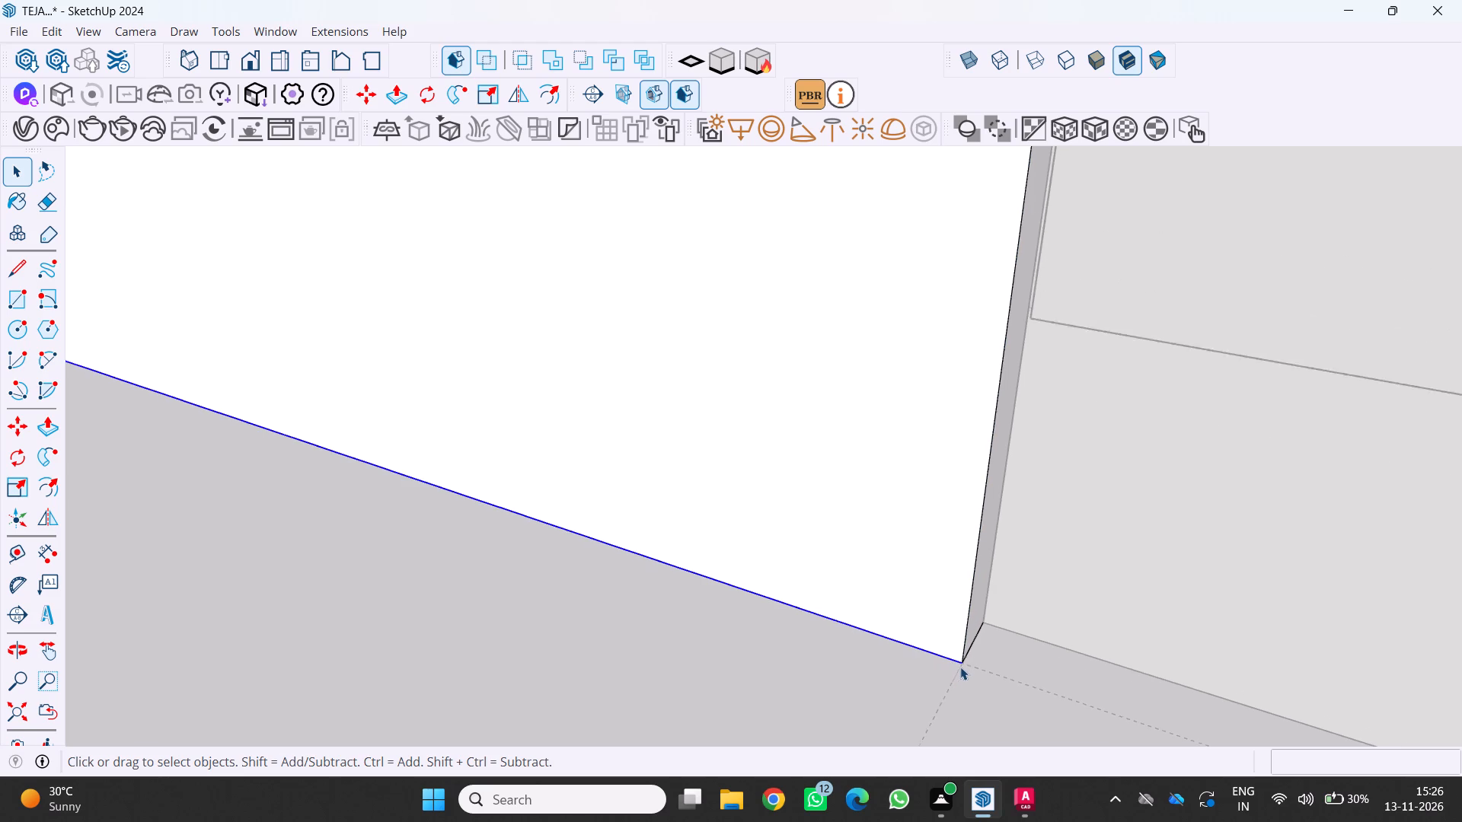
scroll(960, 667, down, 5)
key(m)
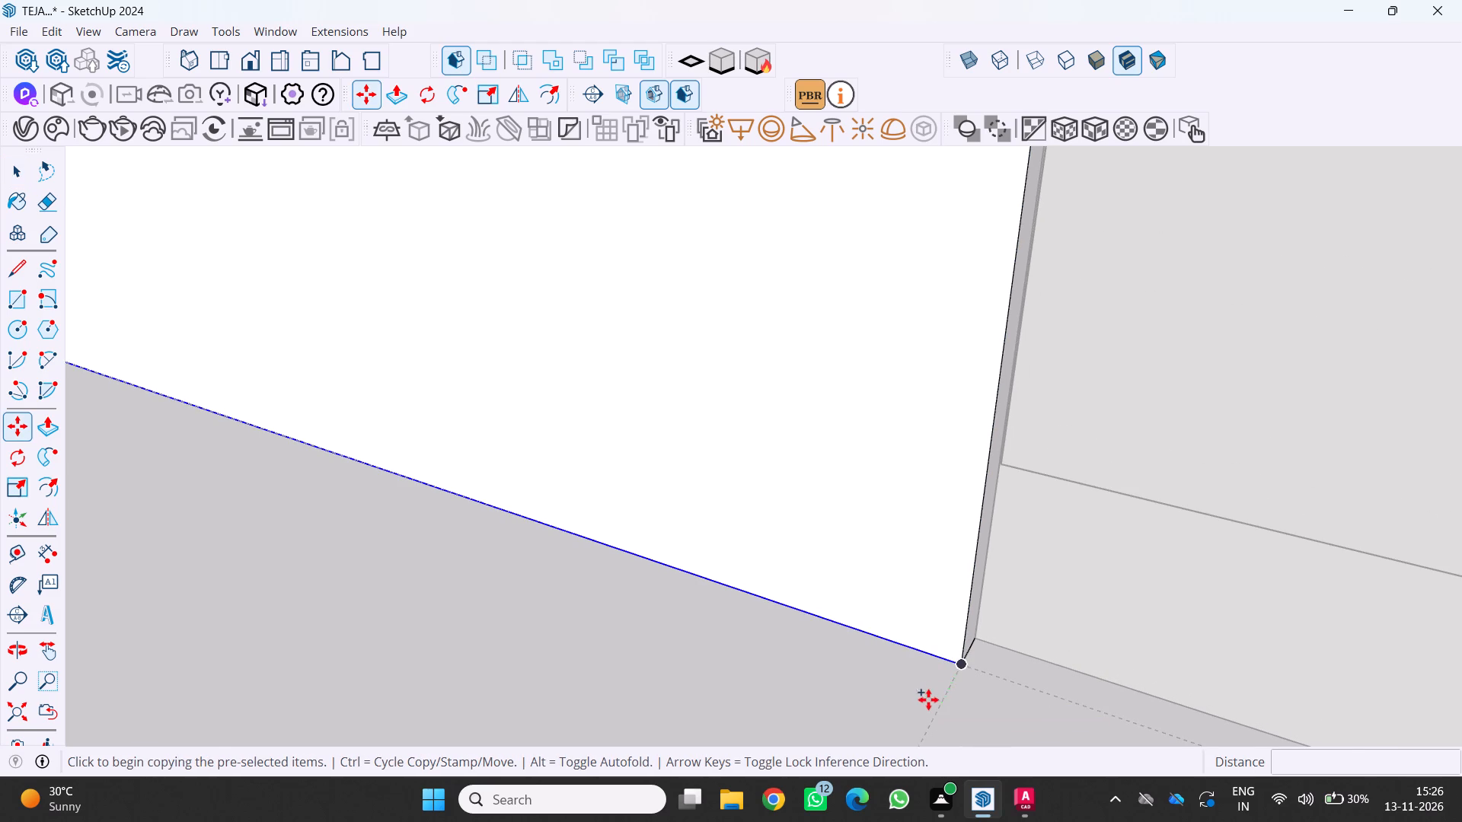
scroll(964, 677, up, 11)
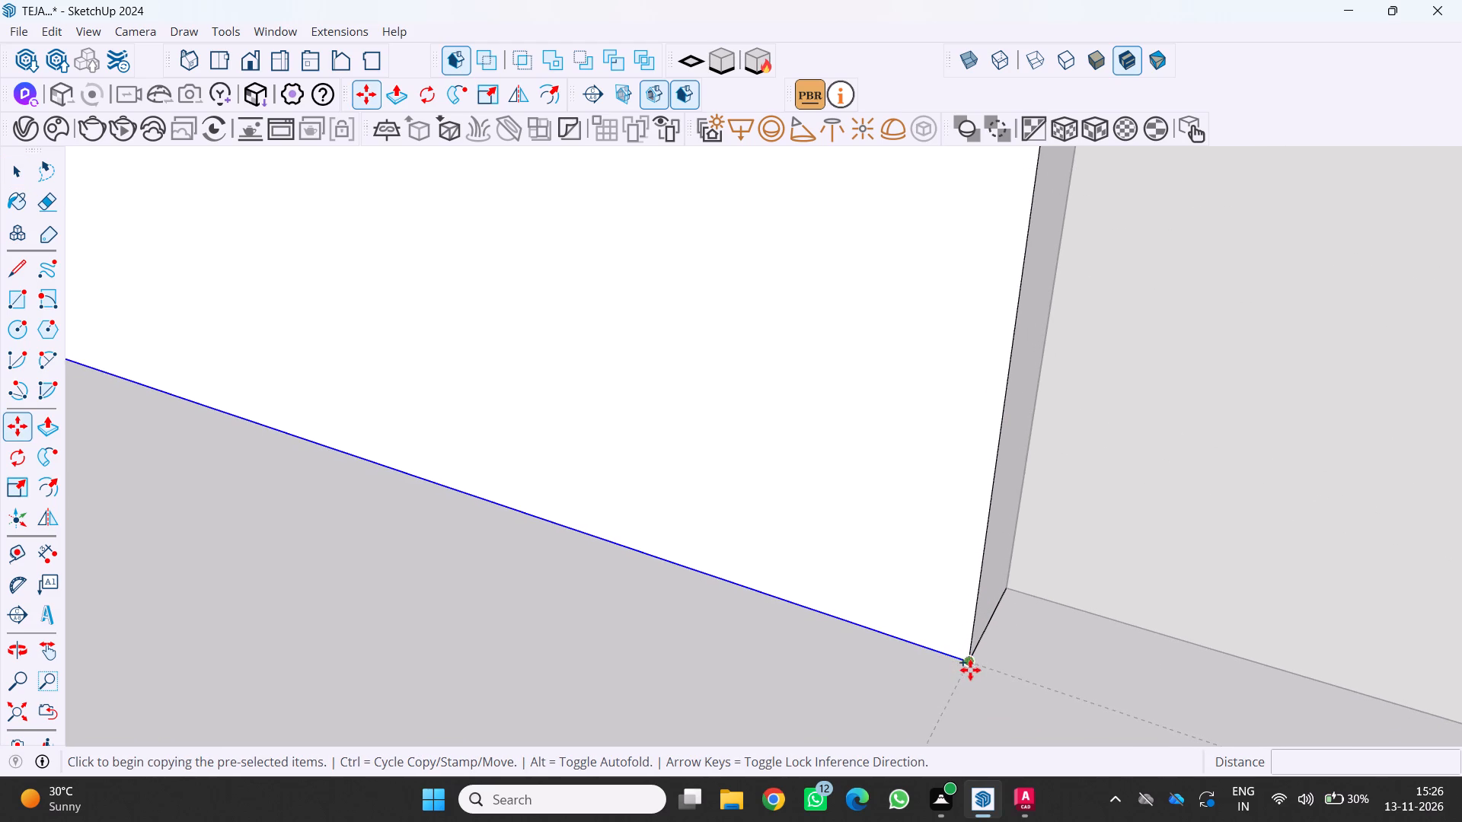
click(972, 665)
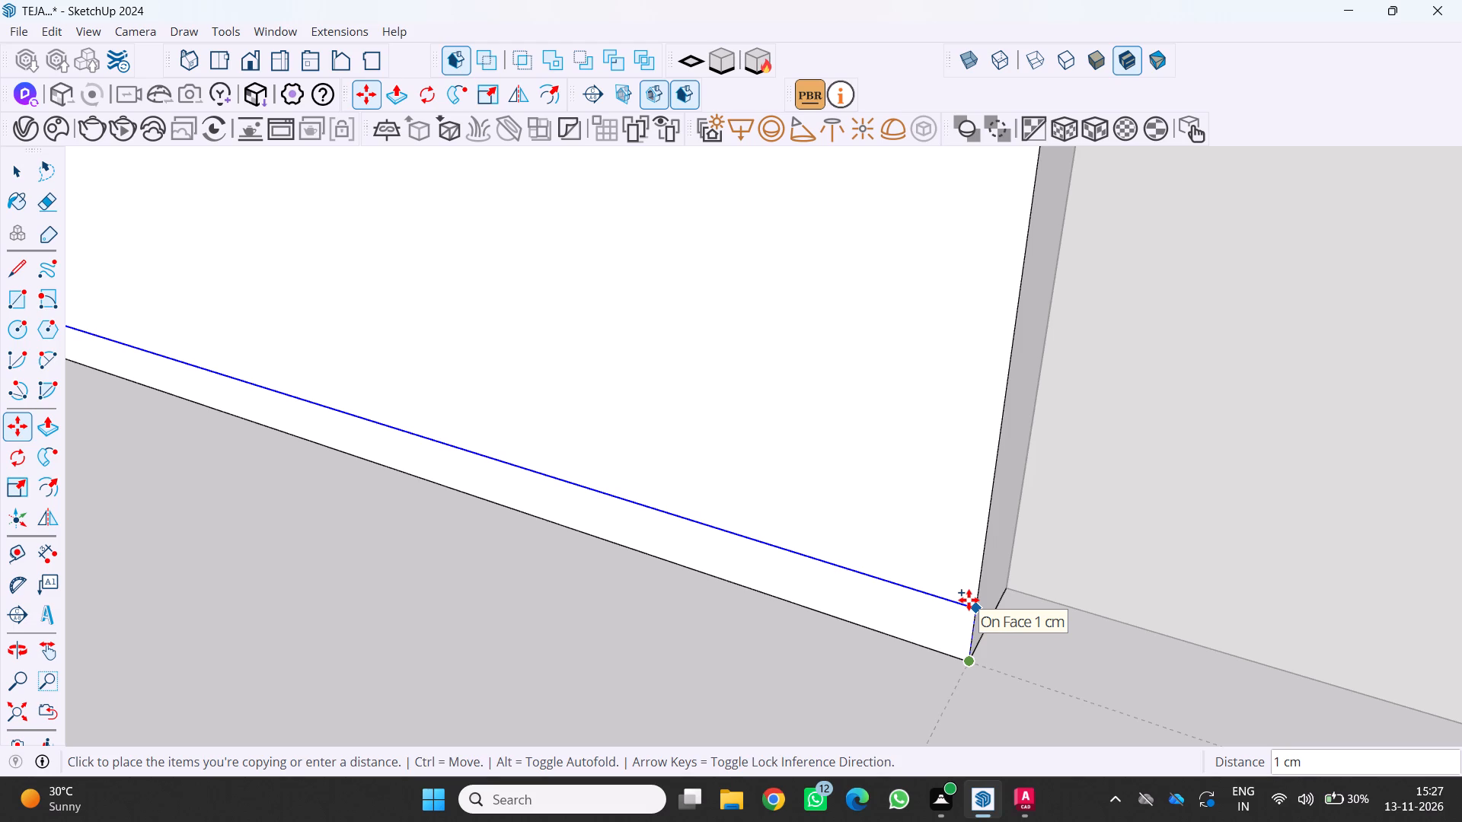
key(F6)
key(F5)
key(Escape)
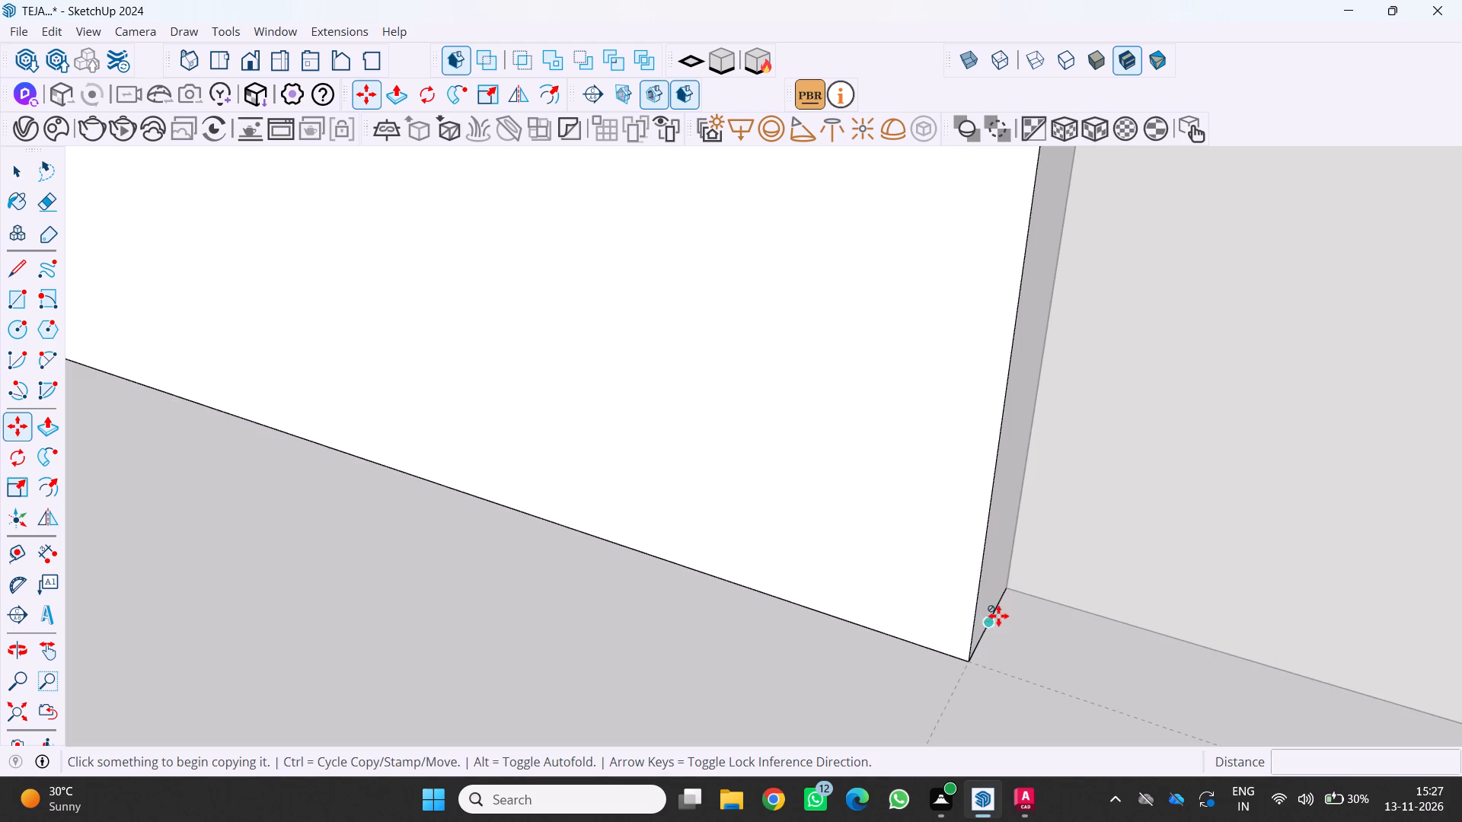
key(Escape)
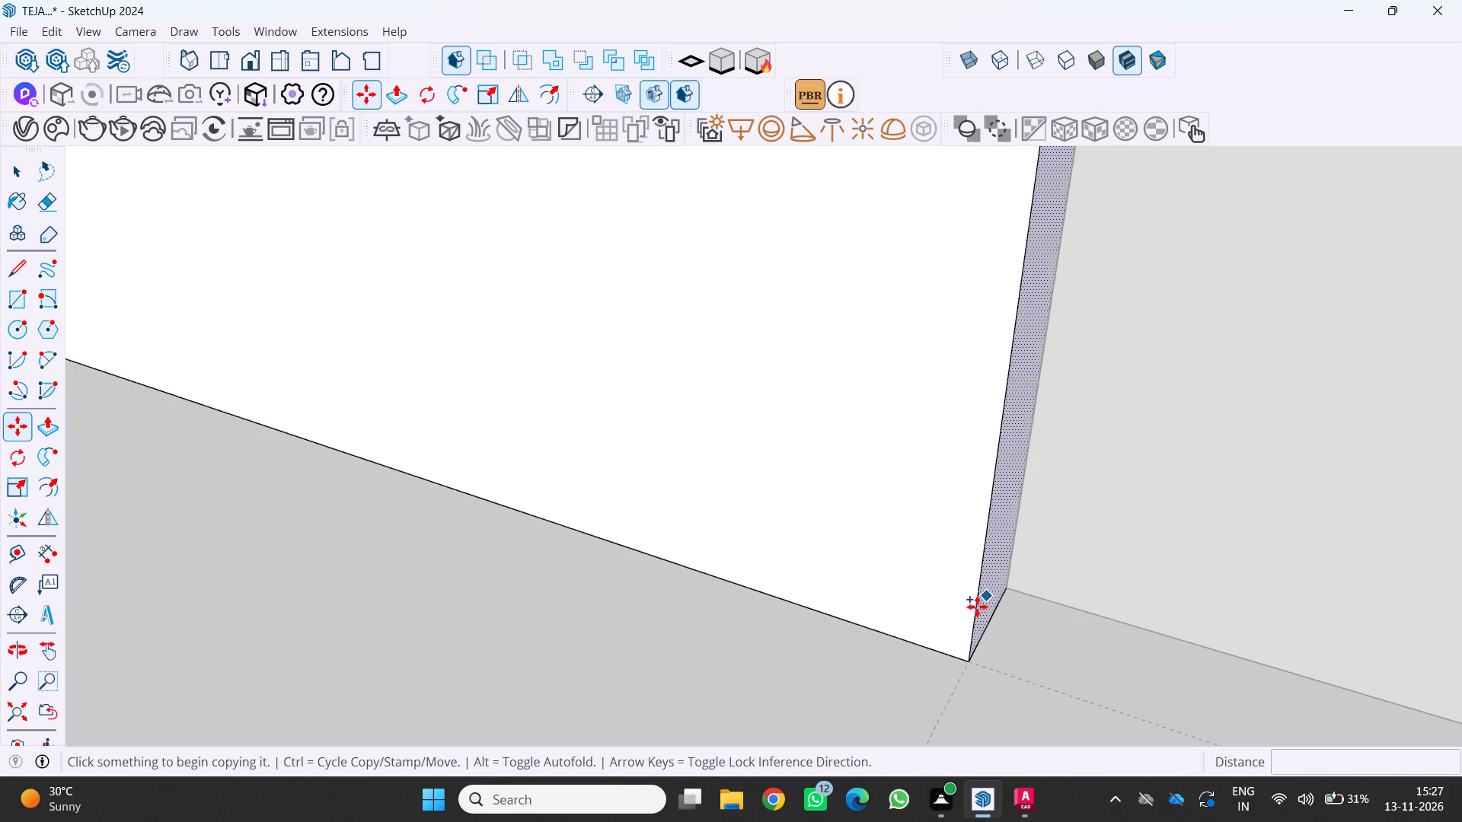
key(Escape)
Copy the floor-edge line of the low cabinet's front 10 cm upward.
scroll(961, 661, down, 3)
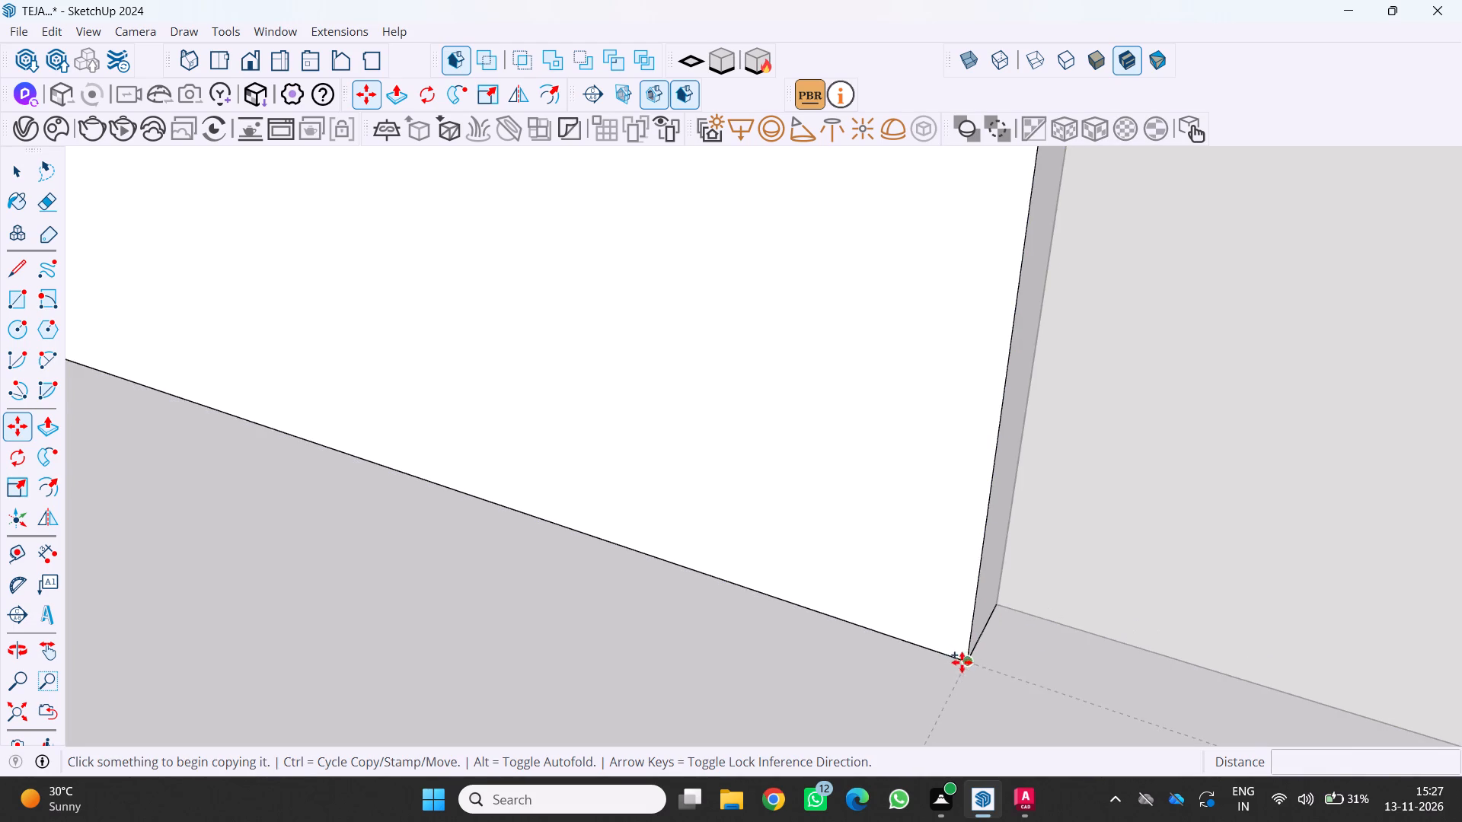
middle_drag(966, 662, 1139, 596)
scroll(1128, 605, down, 4)
scroll(965, 651, down, 10)
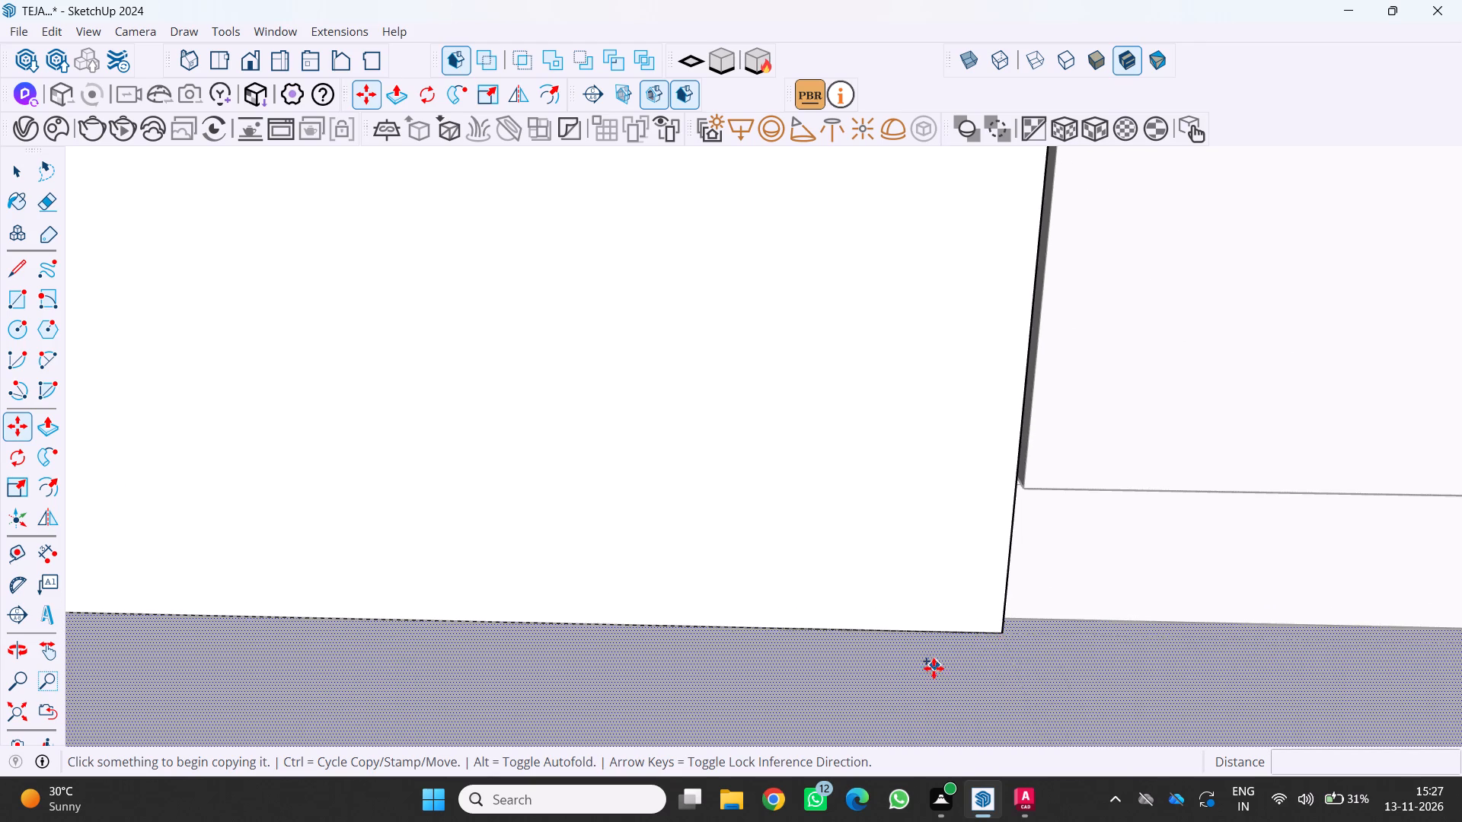
key(space)
middle_drag(753, 720, 418, 790)
middle_drag(538, 728, 613, 693)
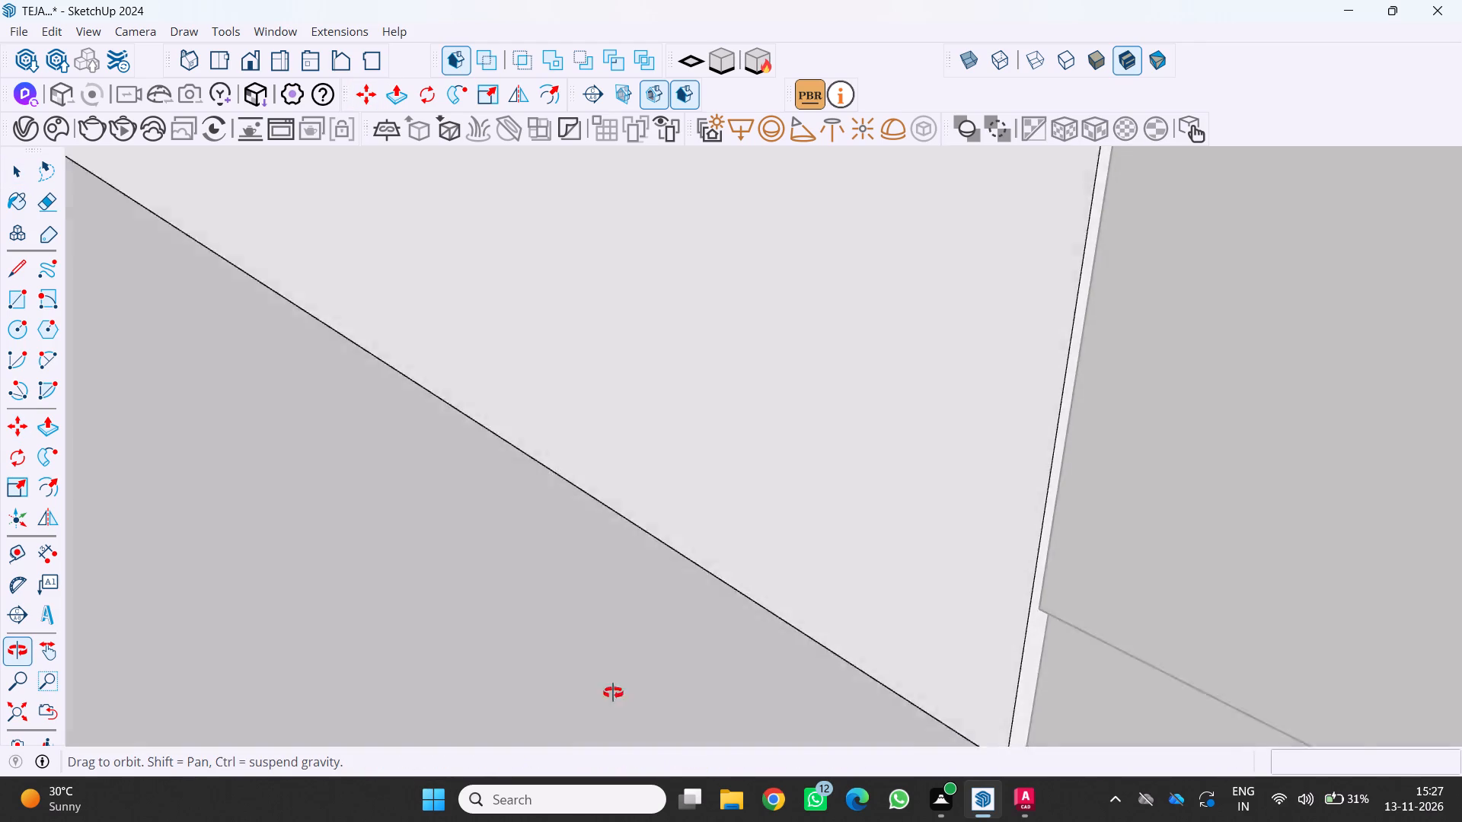
middle_drag(613, 693, 742, 558)
scroll(742, 553, down, 6)
scroll(752, 594, up, 1)
middle_drag(750, 596, 737, 609)
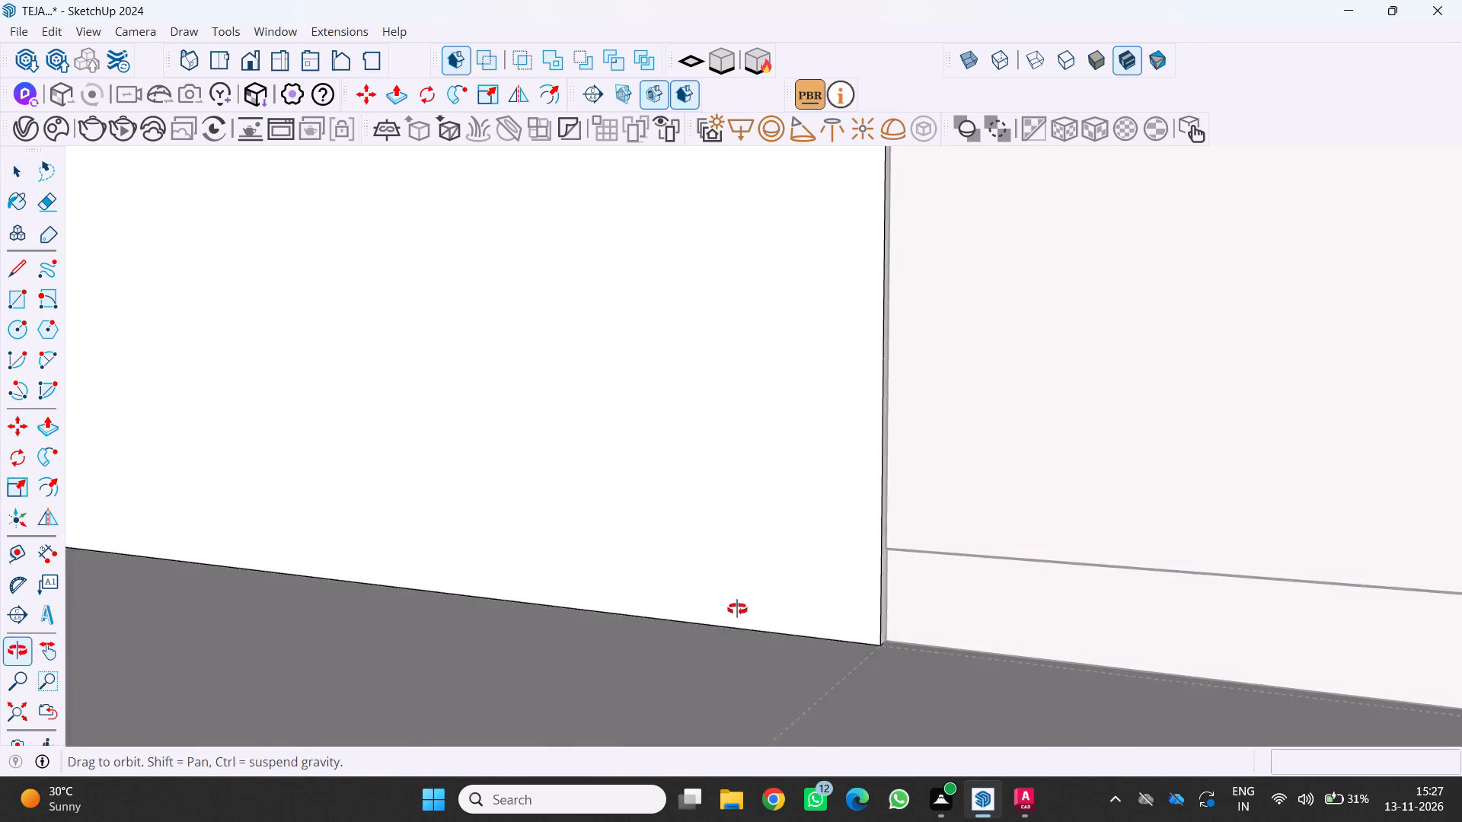
middle_drag(737, 609, 725, 620)
middle_click(725, 620)
scroll(736, 631, up, 4)
scroll(807, 648, up, 4)
scroll(927, 636, up, 8)
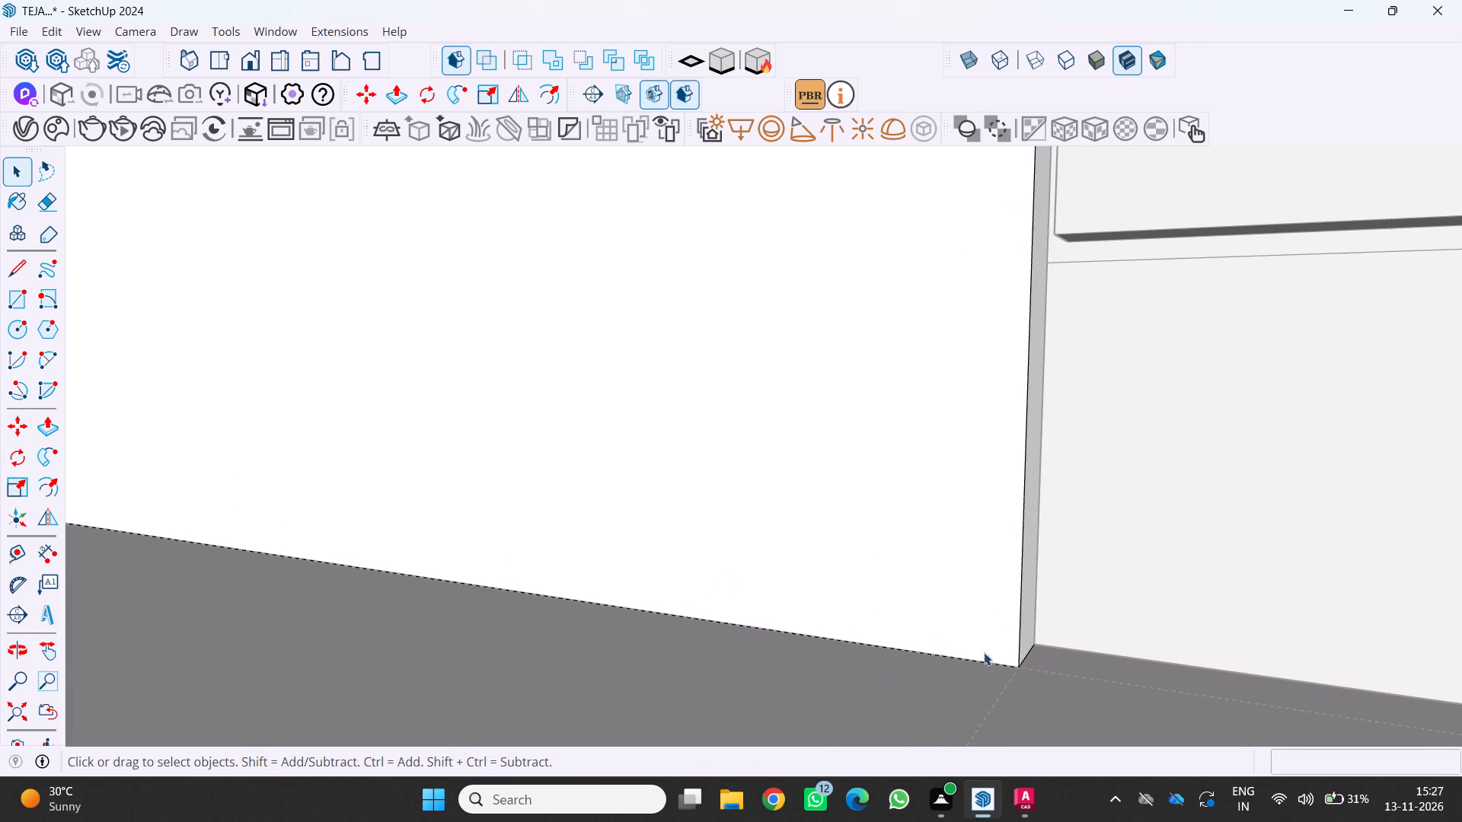
click(994, 662)
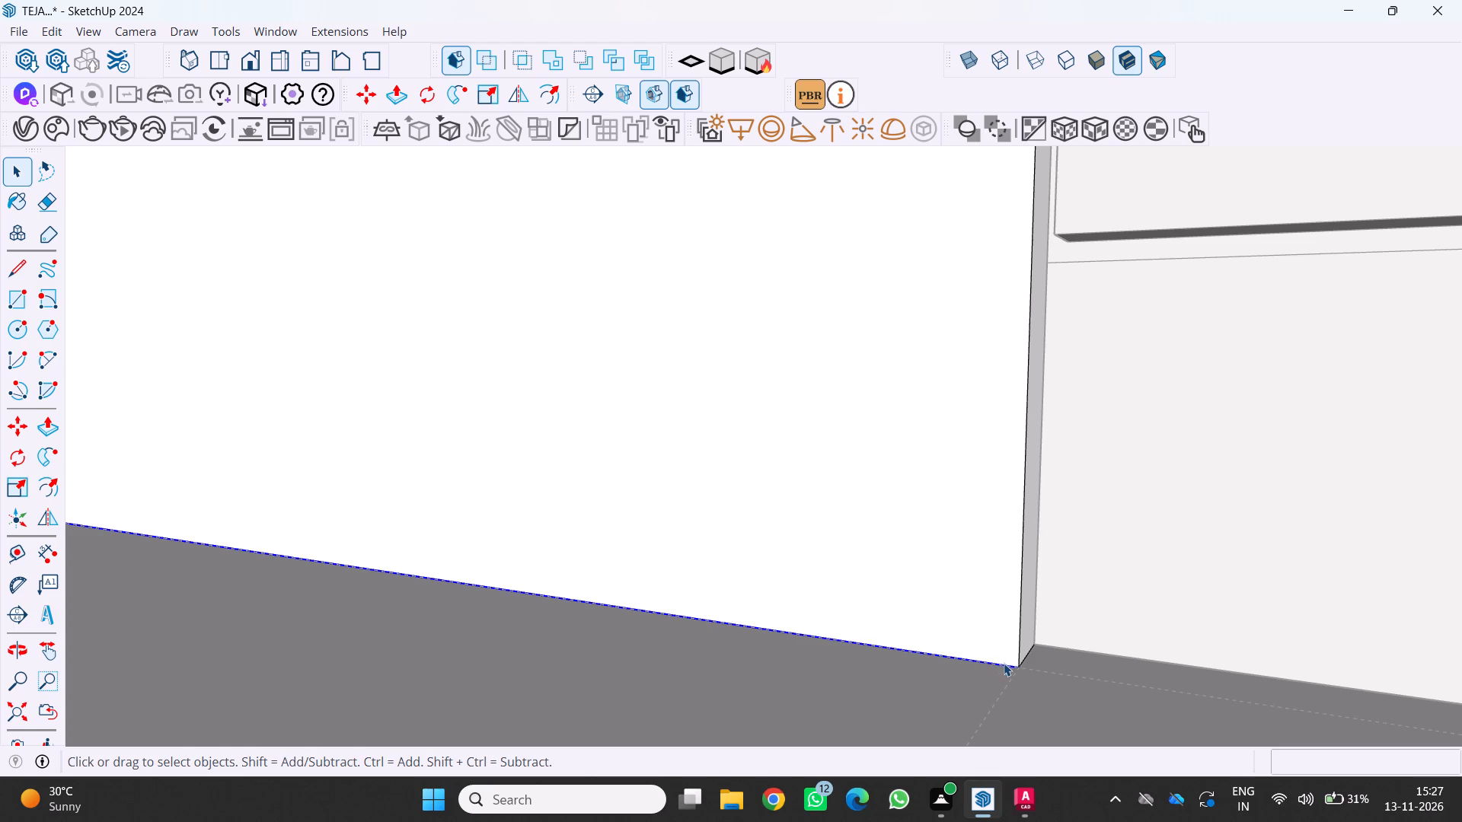
key(m)
click(1020, 669)
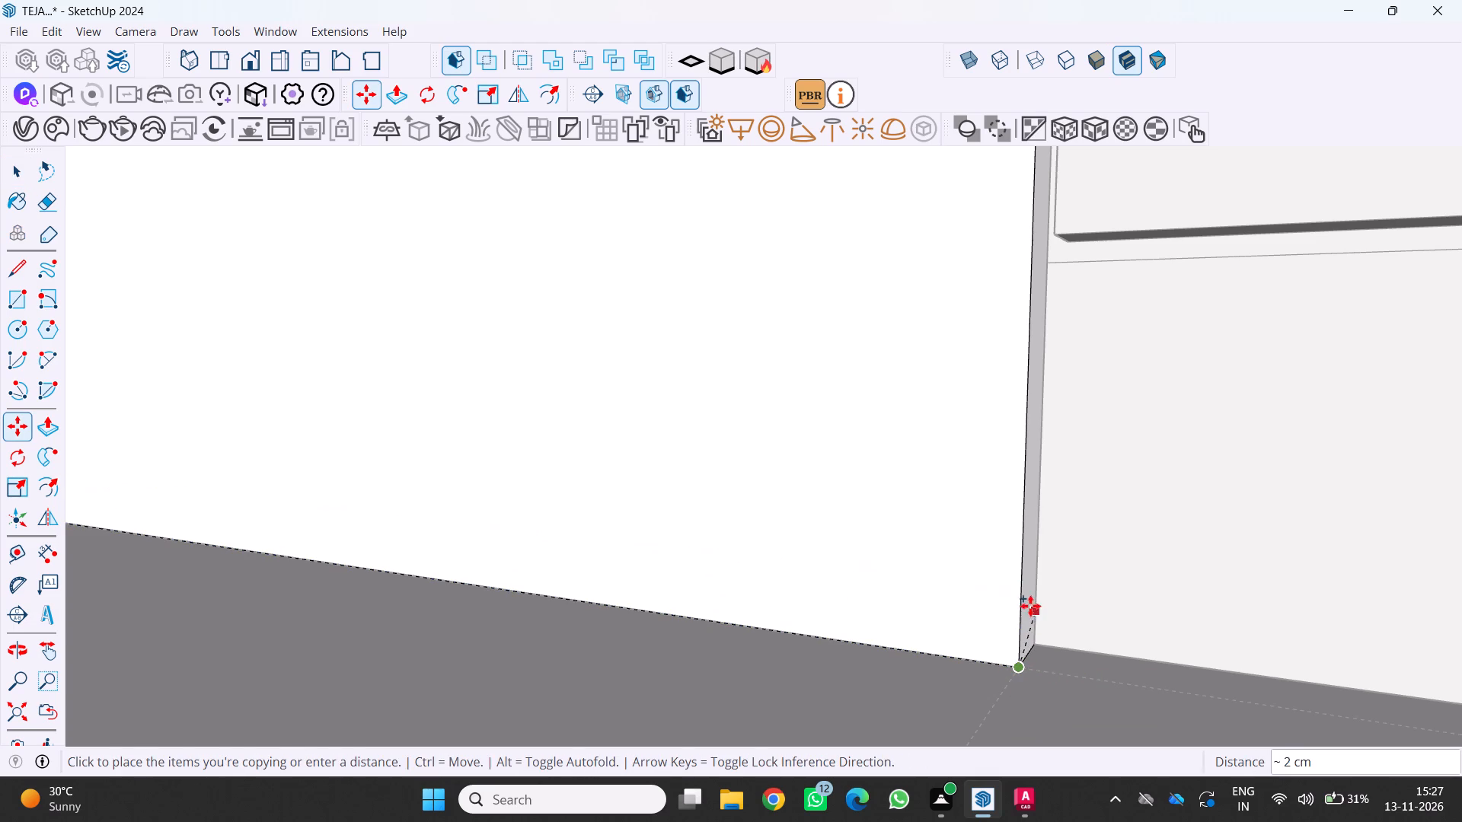
text(10)
key(Return)
Examine the low cabinet's front between the two tall units, comparing its lower line with the neighbouring base lines, and clear the selection.
scroll(1027, 591, down, 8)
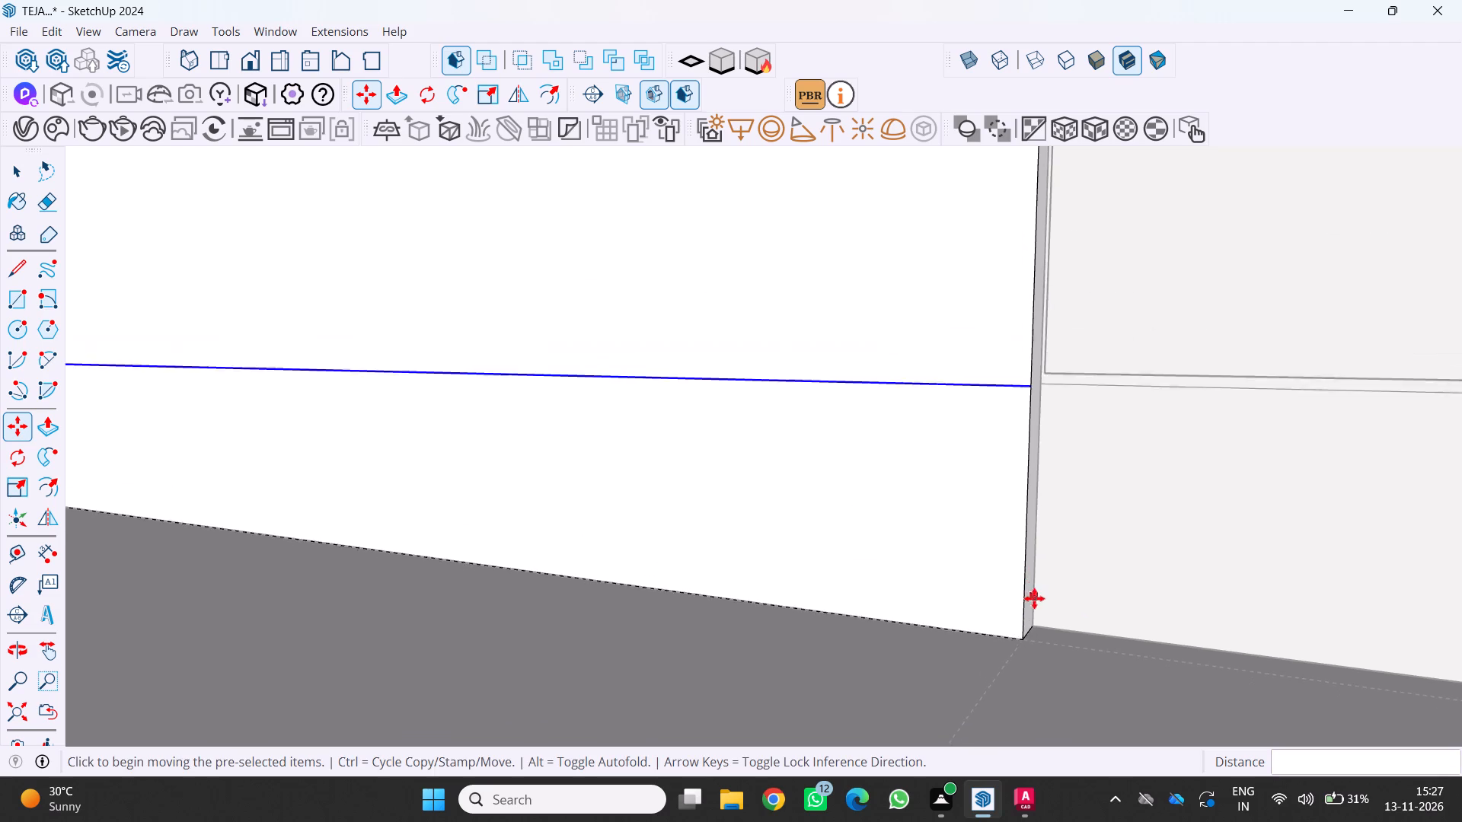
scroll(1034, 598, down, 20)
scroll(1034, 598, down, 8)
middle_click(1068, 584)
scroll(442, 543, up, 1)
middle_drag(442, 543, 717, 496)
scroll(472, 521, down, 4)
middle_drag(458, 527, 387, 582)
middle_click(385, 585)
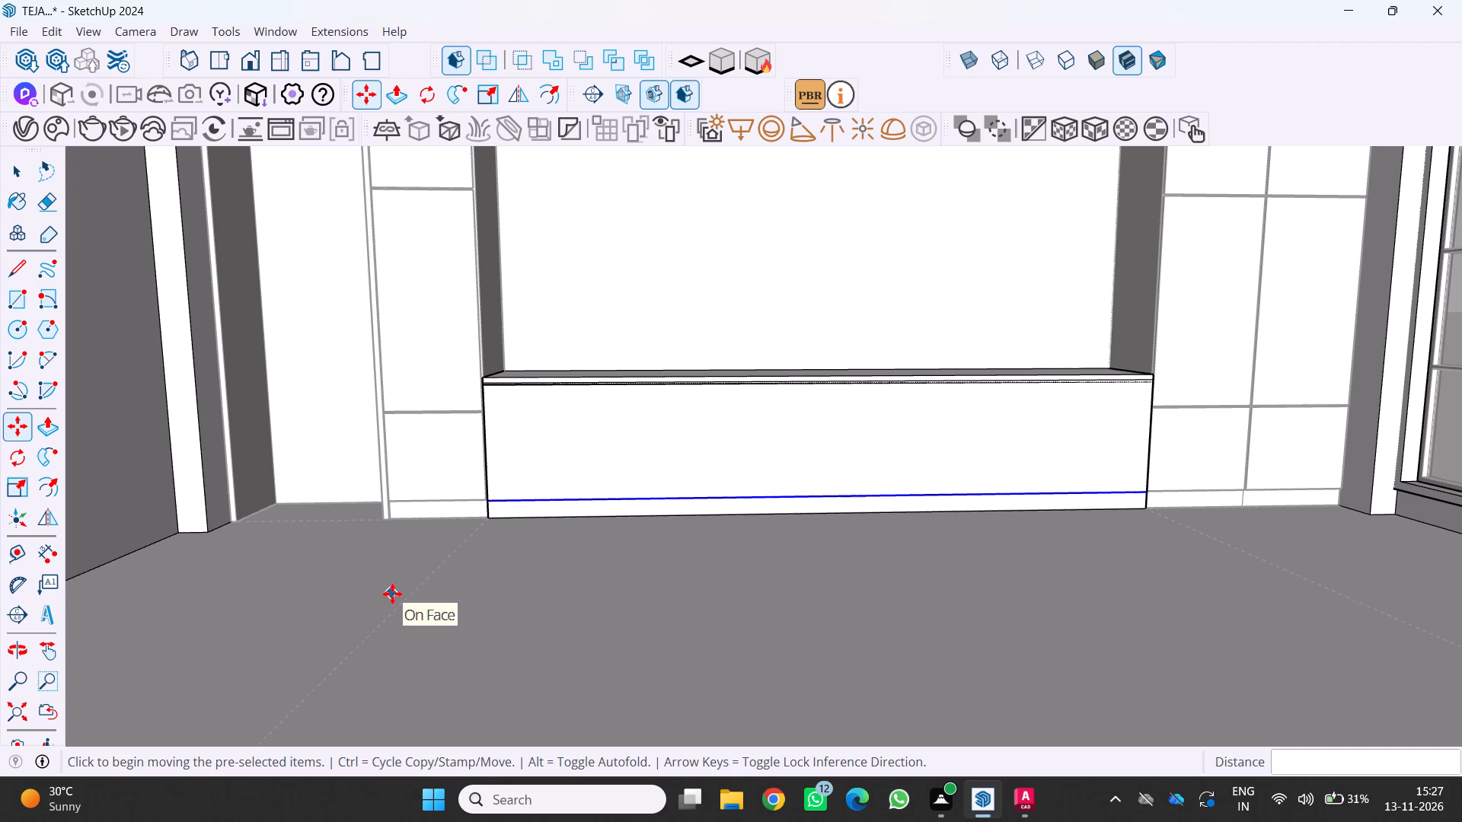
scroll(388, 594, down, 2)
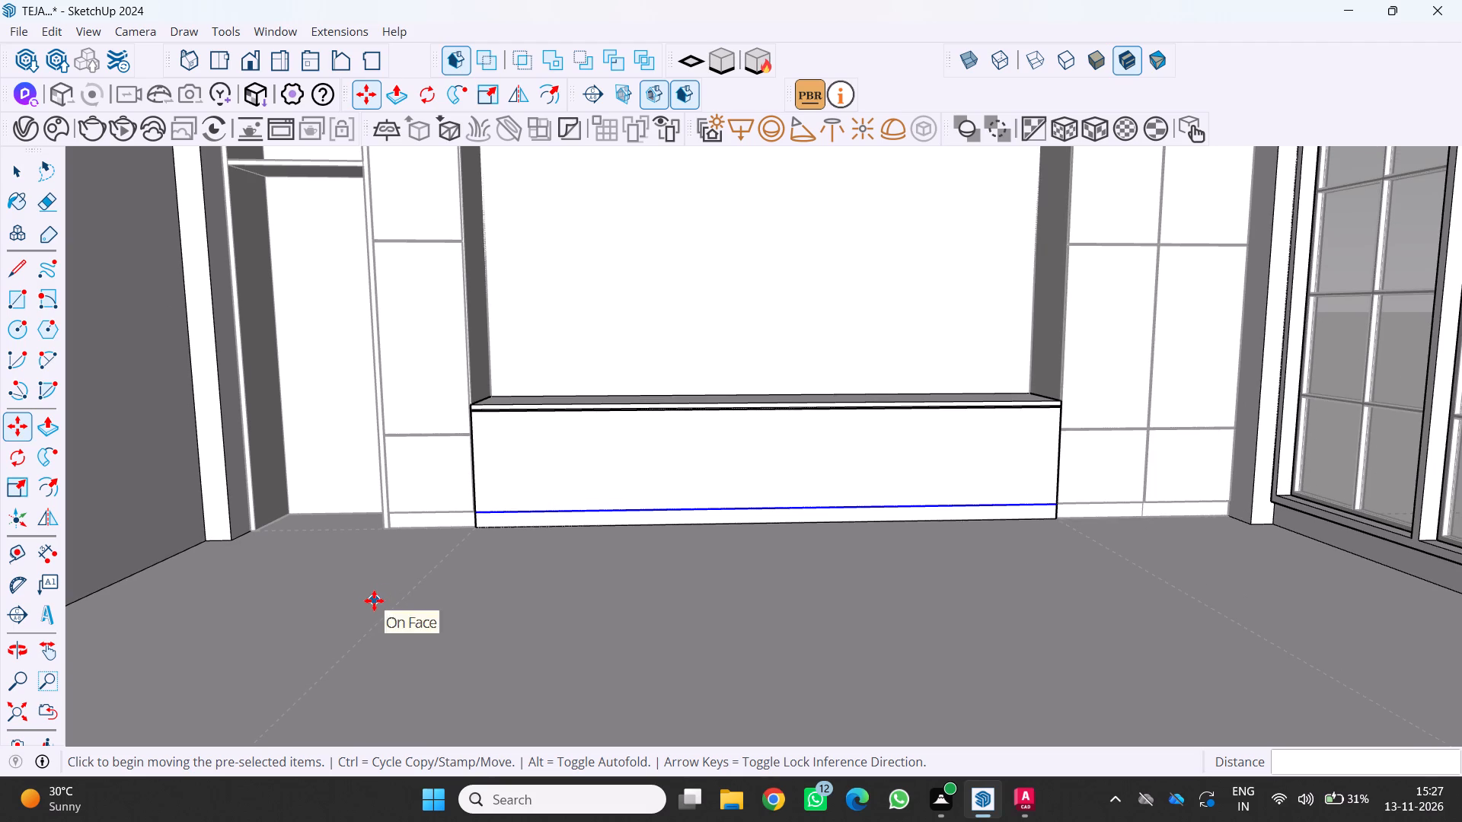
key(F6)
key(F6)
key(F5)
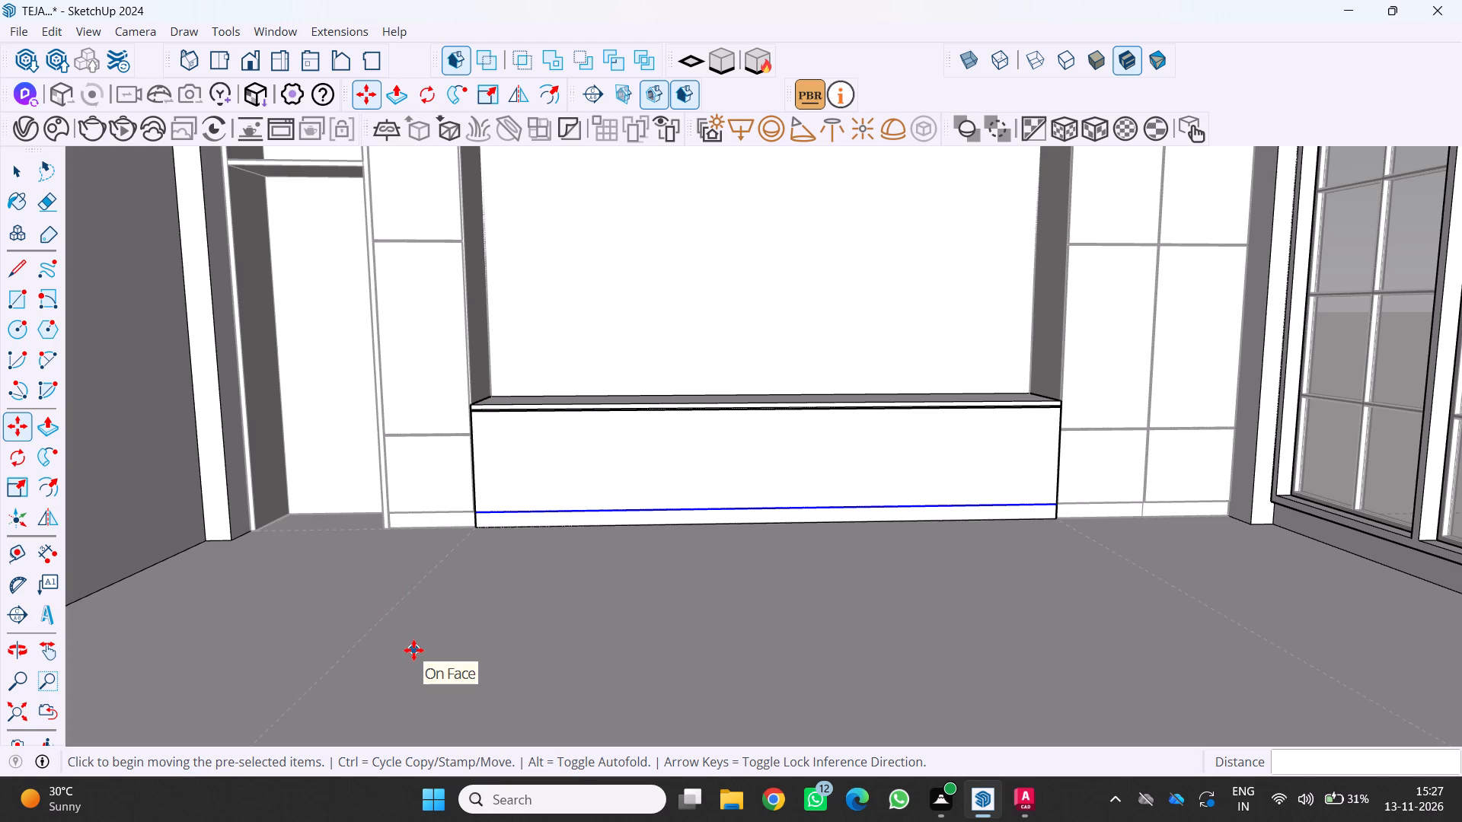
key(F6)
key(7)
key(F7)
middle_drag(426, 652, 394, 657)
middle_click(394, 656)
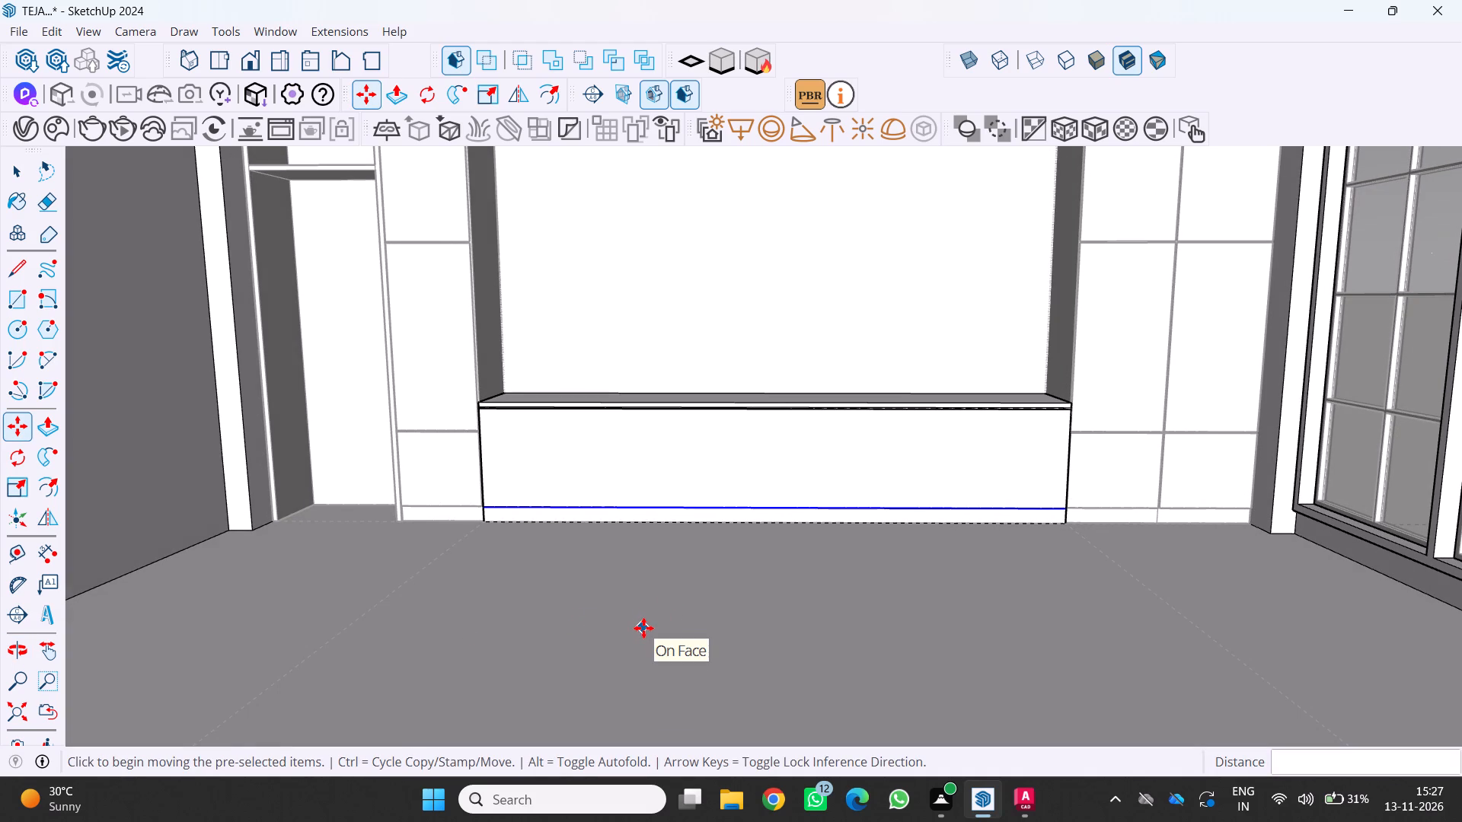
middle_drag(622, 639, 592, 645)
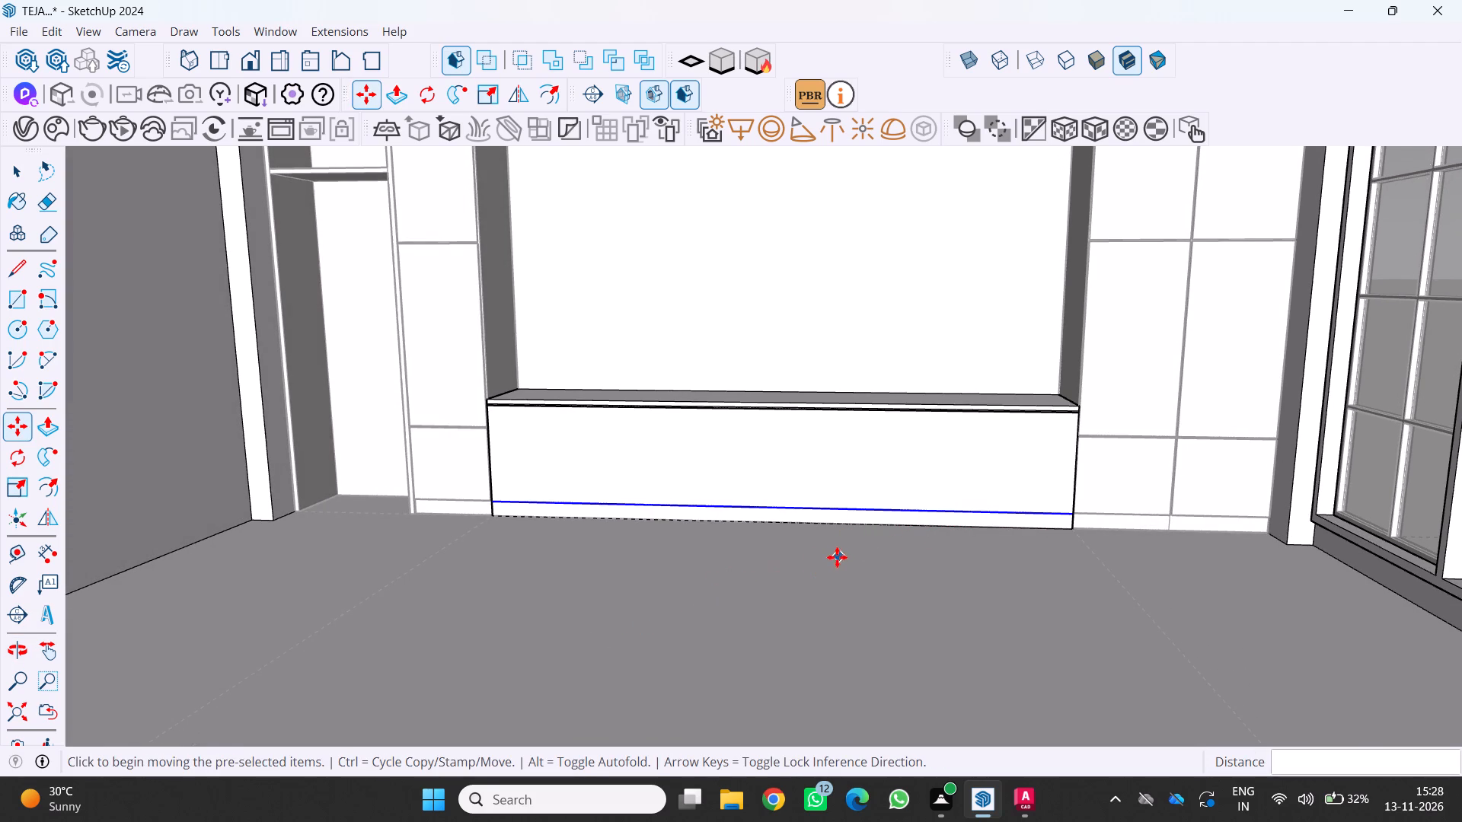
scroll(737, 567, down, 2)
scroll(1087, 464, up, 1)
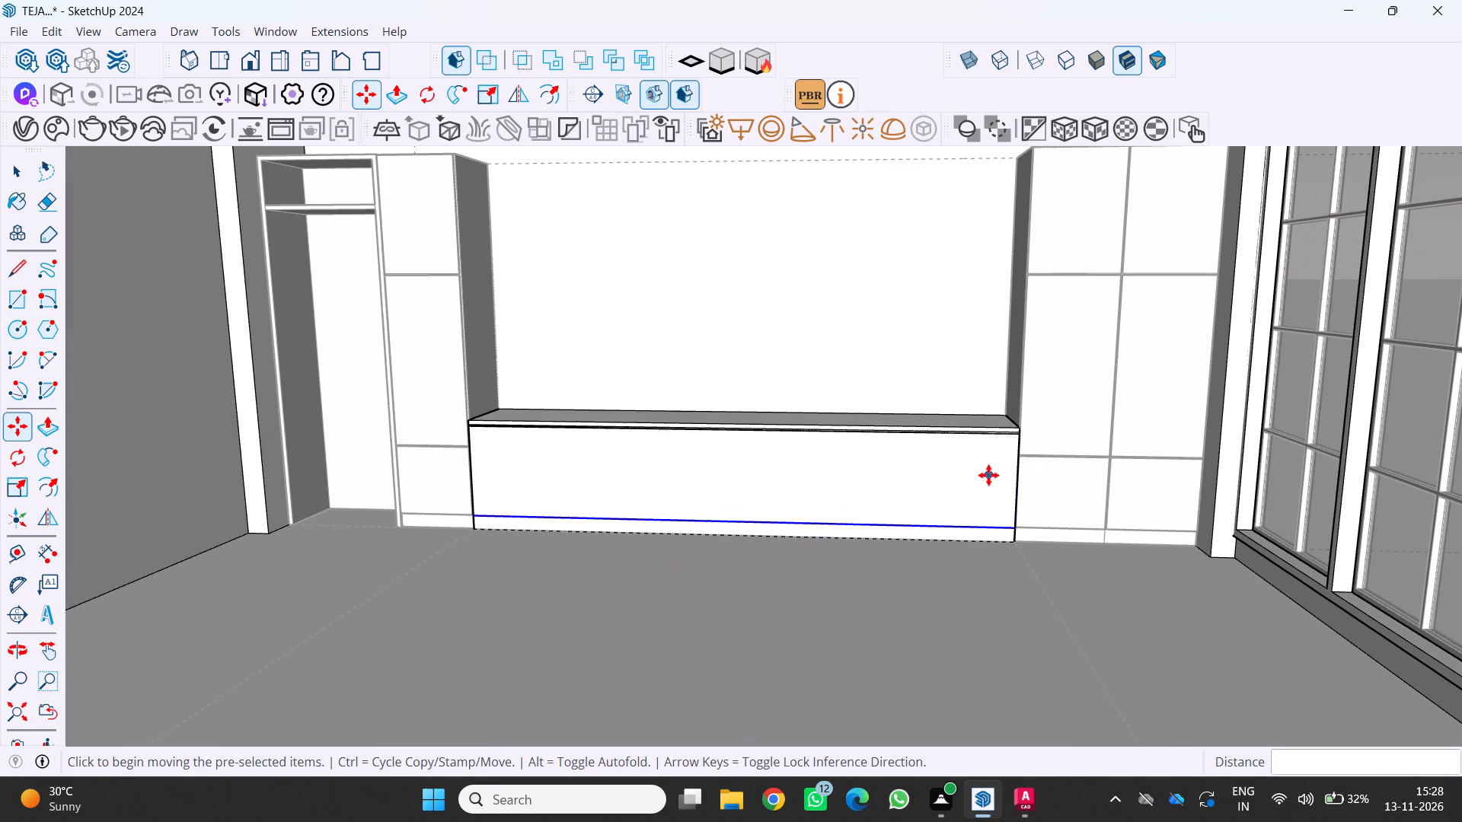
scroll(954, 493, up, 1)
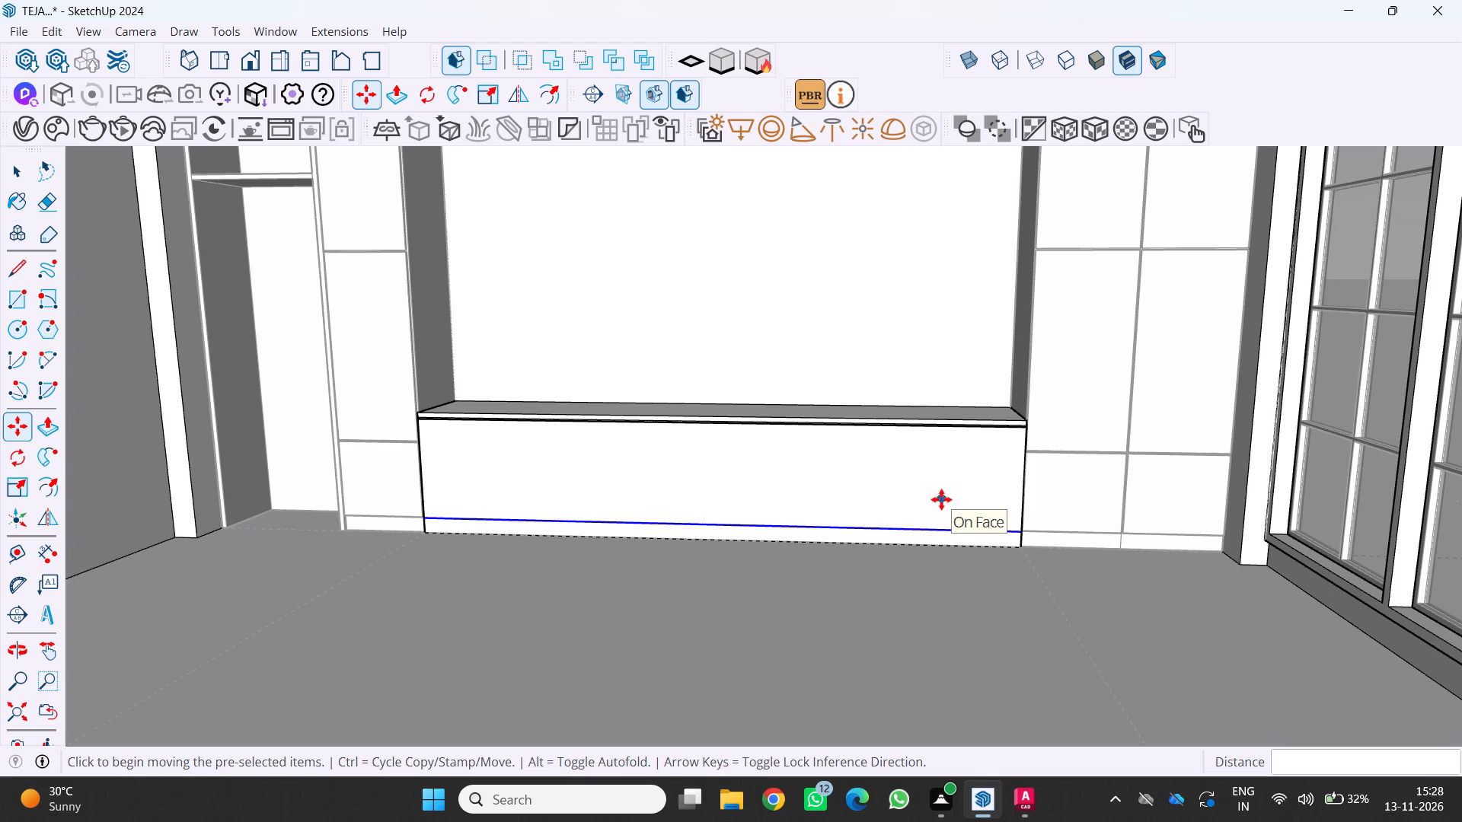
middle_drag(941, 499, 892, 499)
middle_click(890, 499)
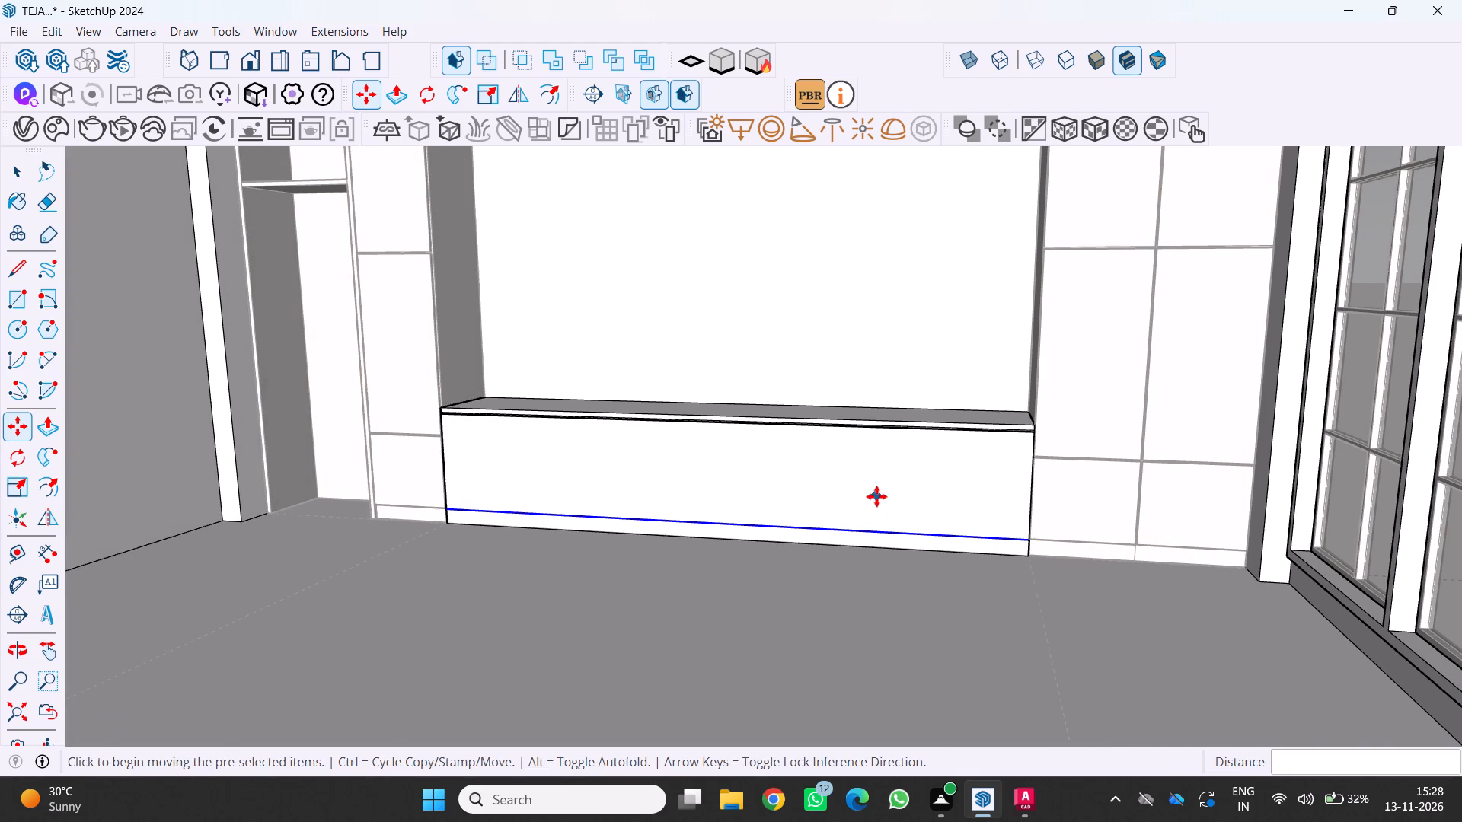
scroll(946, 487, up, 3)
key(space)
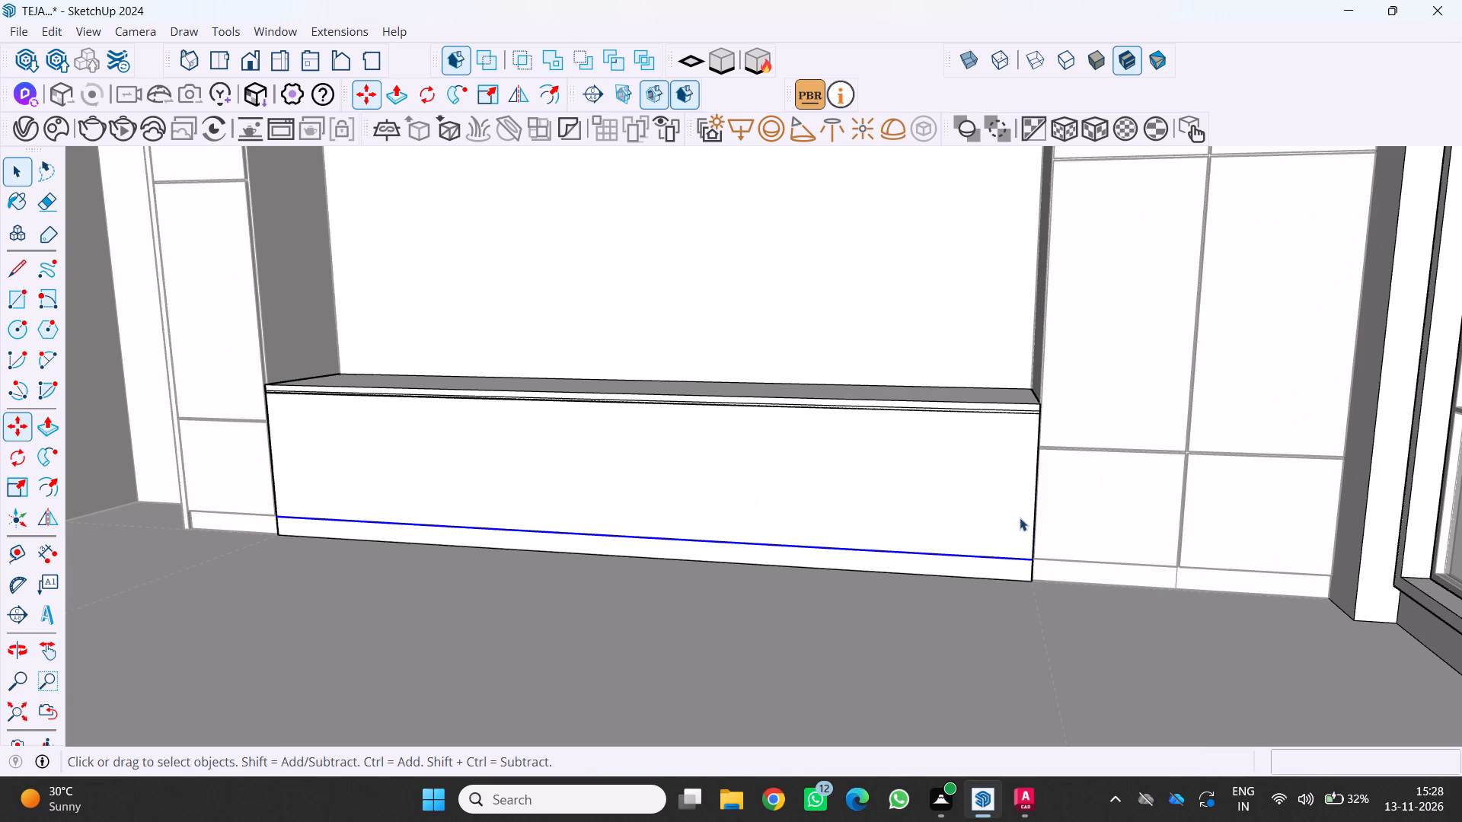
scroll(1055, 478, up, 2)
click(861, 753)
click(905, 664)
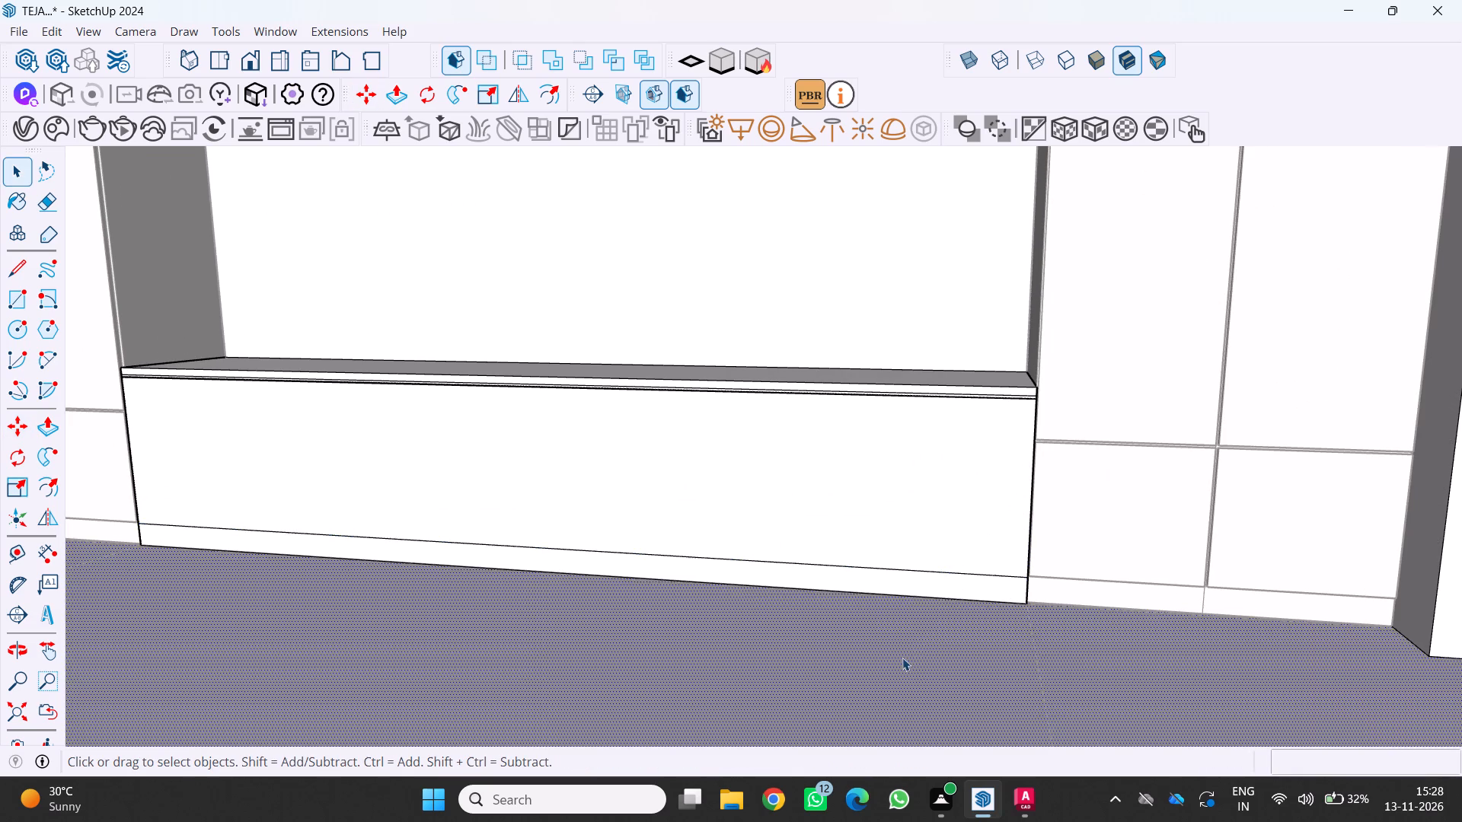
Draw a short line extending the lower groove line under the low cabinet's top to the front's vertical edge on the window side.
middle_drag(978, 581, 884, 625)
scroll(968, 464, up, 7)
middle_drag(970, 473, 1044, 447)
scroll(970, 473, up, 1)
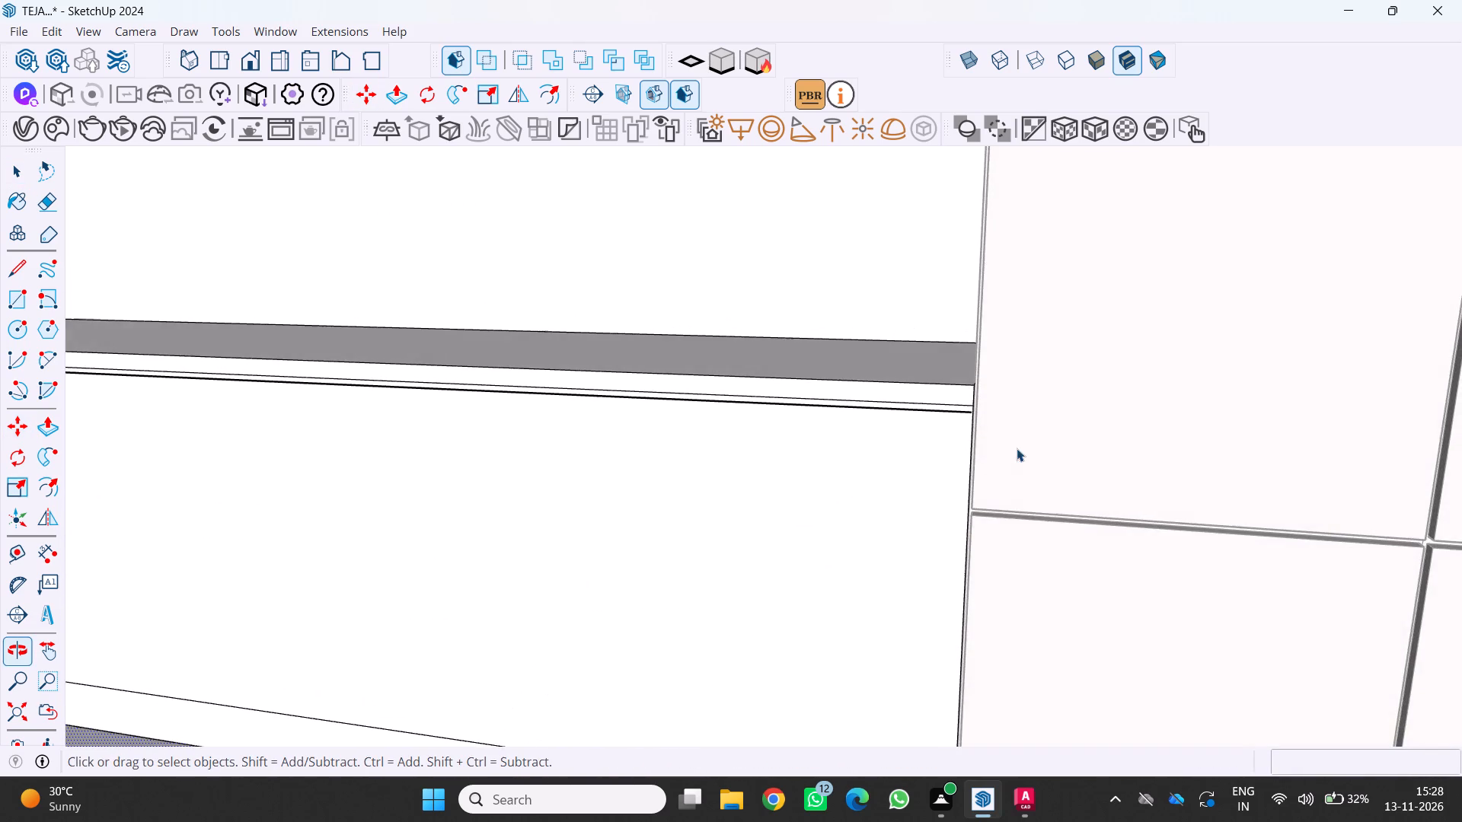
scroll(979, 450, up, 18)
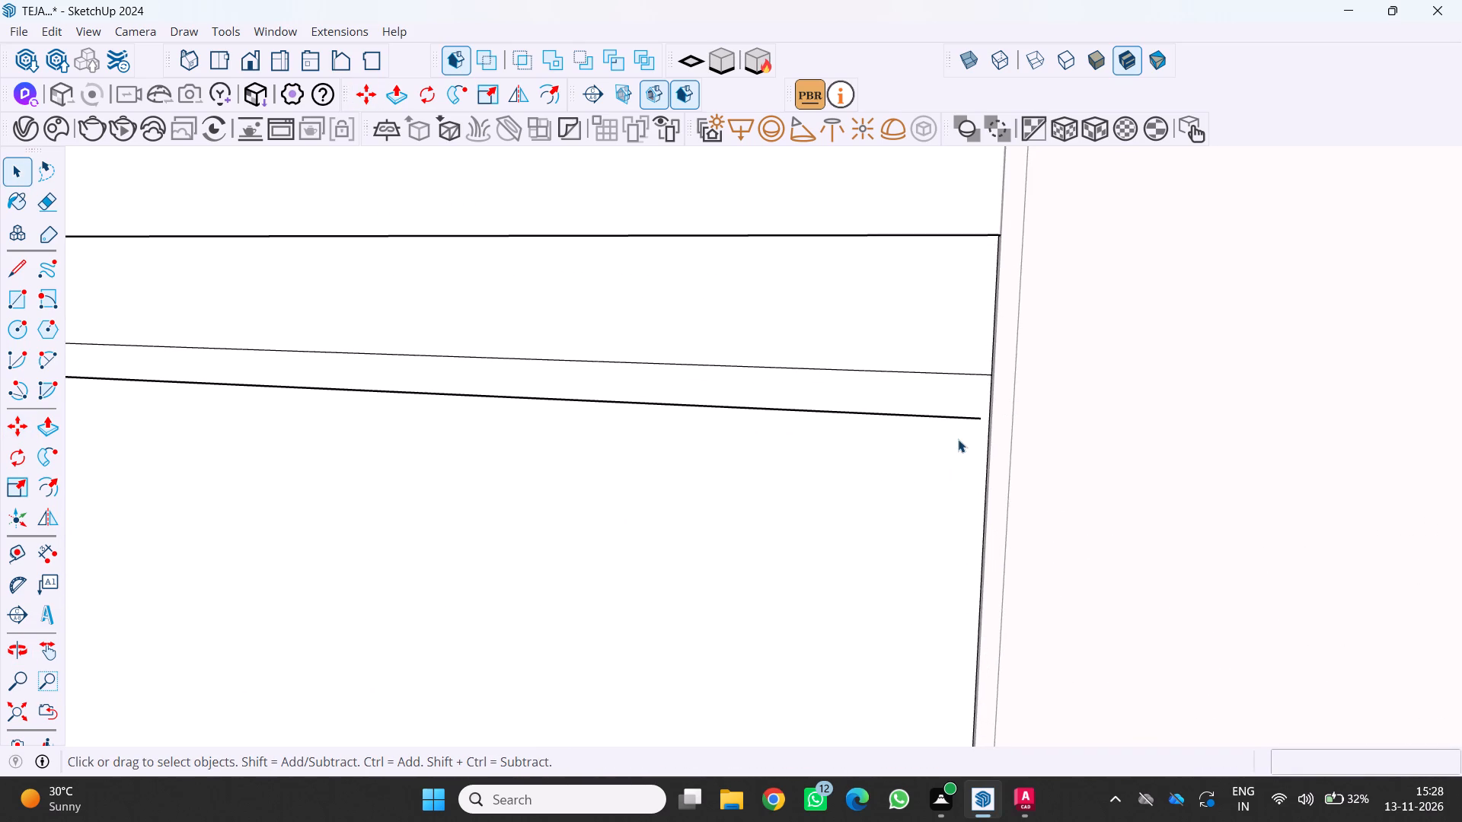
scroll(968, 428, up, 6)
middle_drag(985, 406, 670, 532)
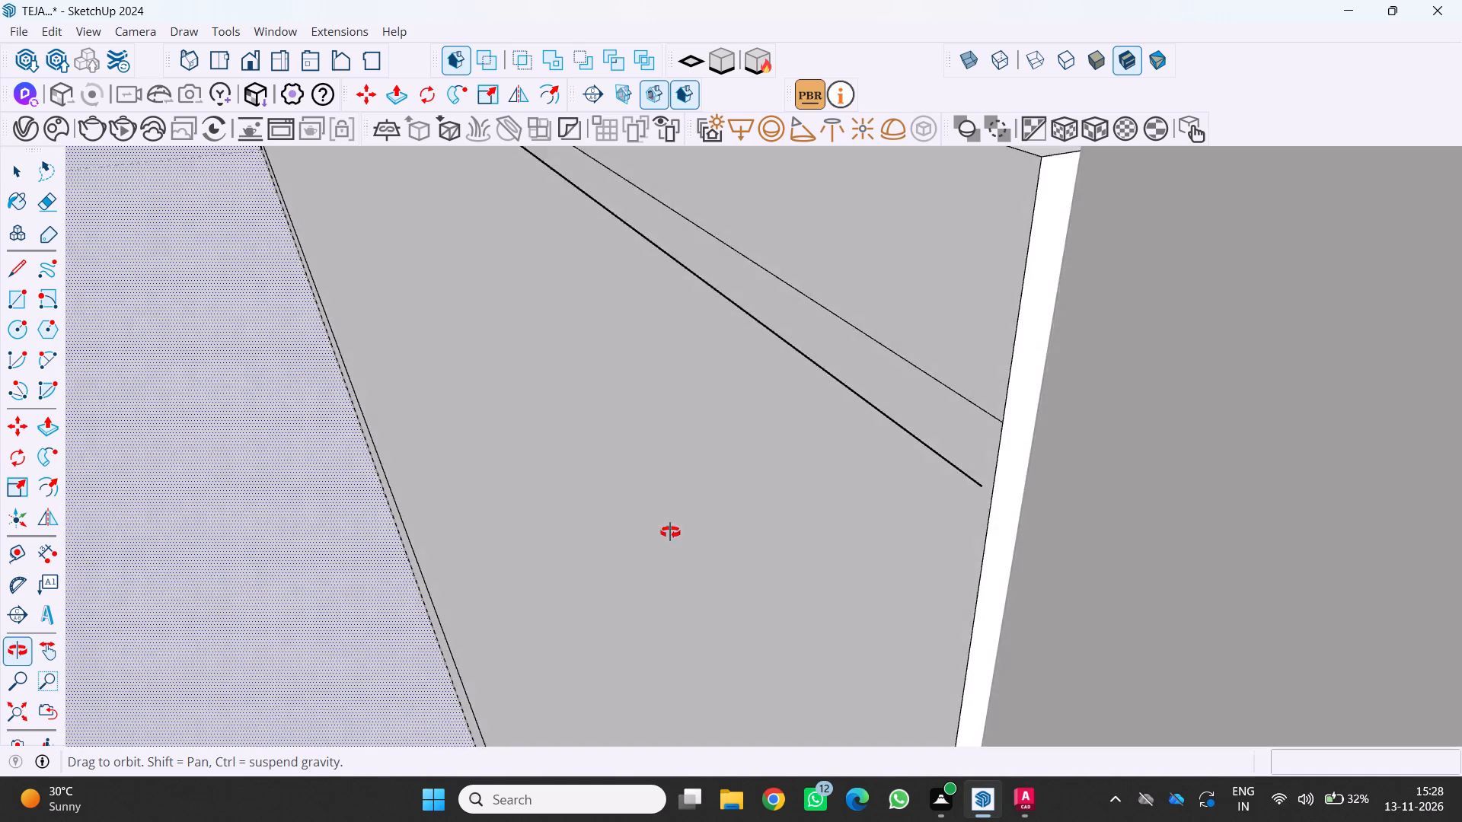
middle_drag(670, 532, 978, 451)
middle_click(978, 451)
middle_click(978, 451)
middle_click(978, 451)
key(l)
scroll(769, 435, up, 3)
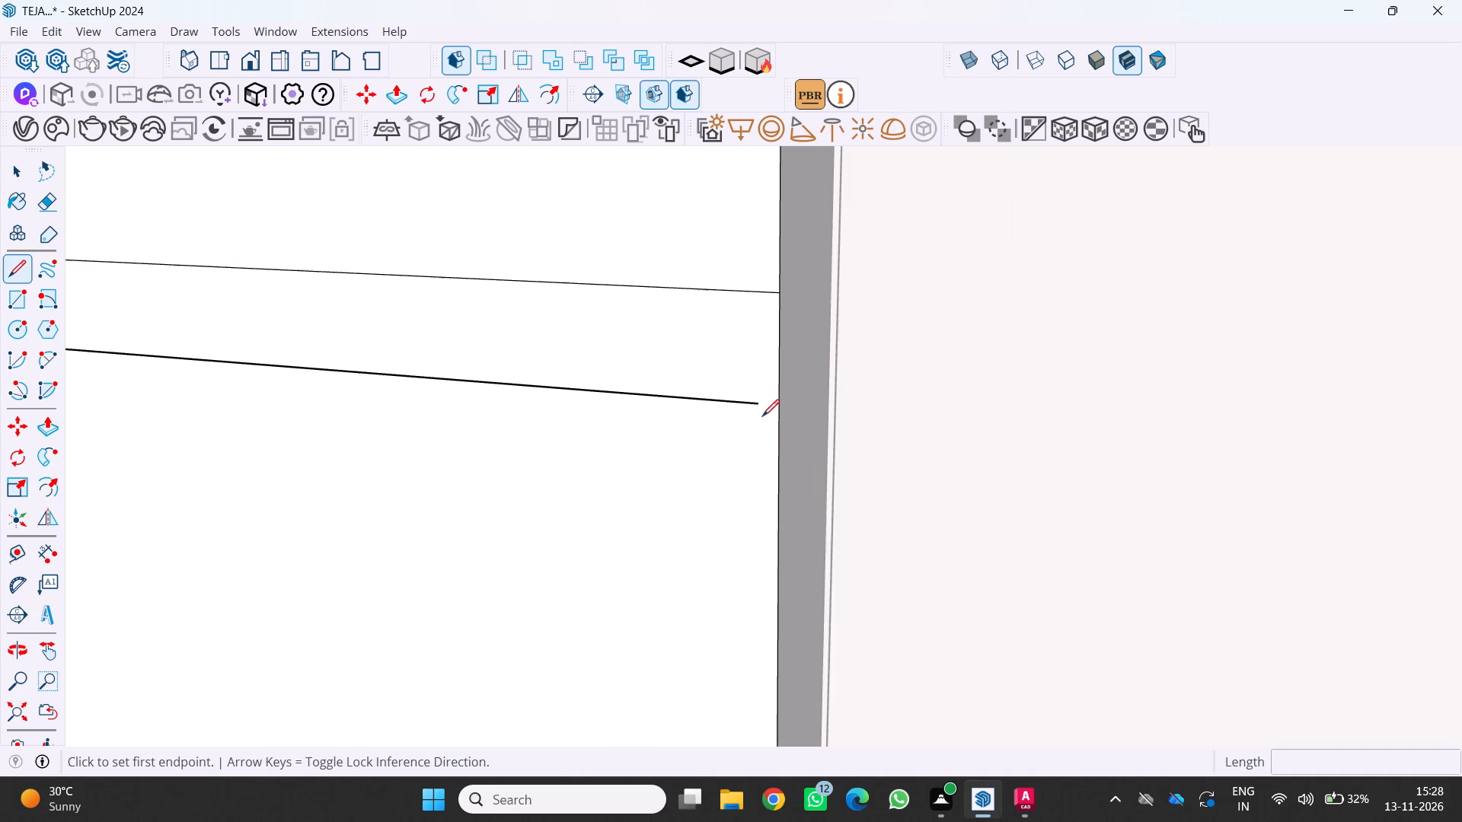
drag(755, 407, 765, 407)
click(782, 403)
key(space)
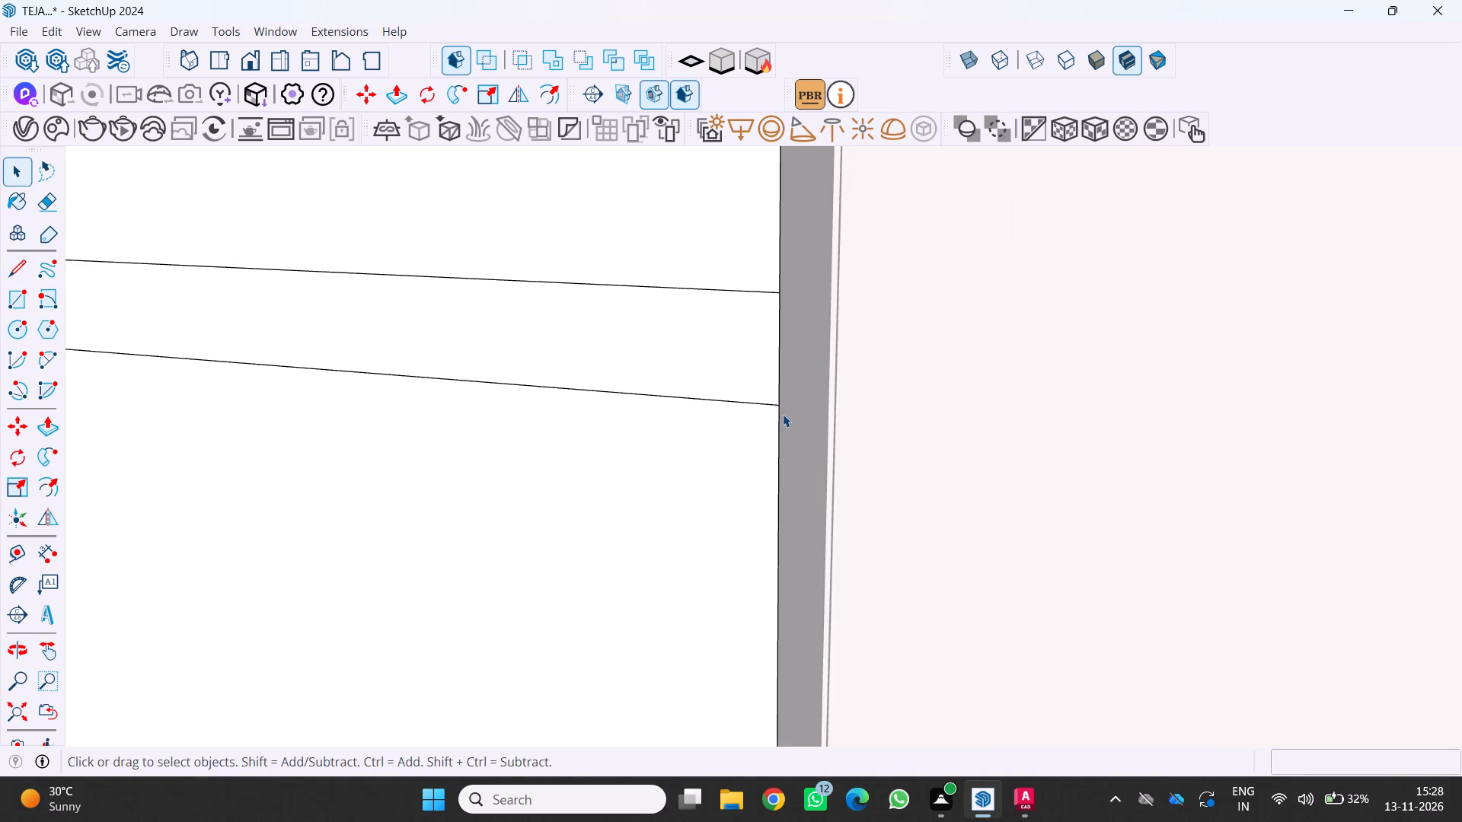
scroll(784, 425, down, 20)
scroll(784, 425, down, 7)
scroll(774, 538, up, 1)
middle_drag(773, 538, 863, 499)
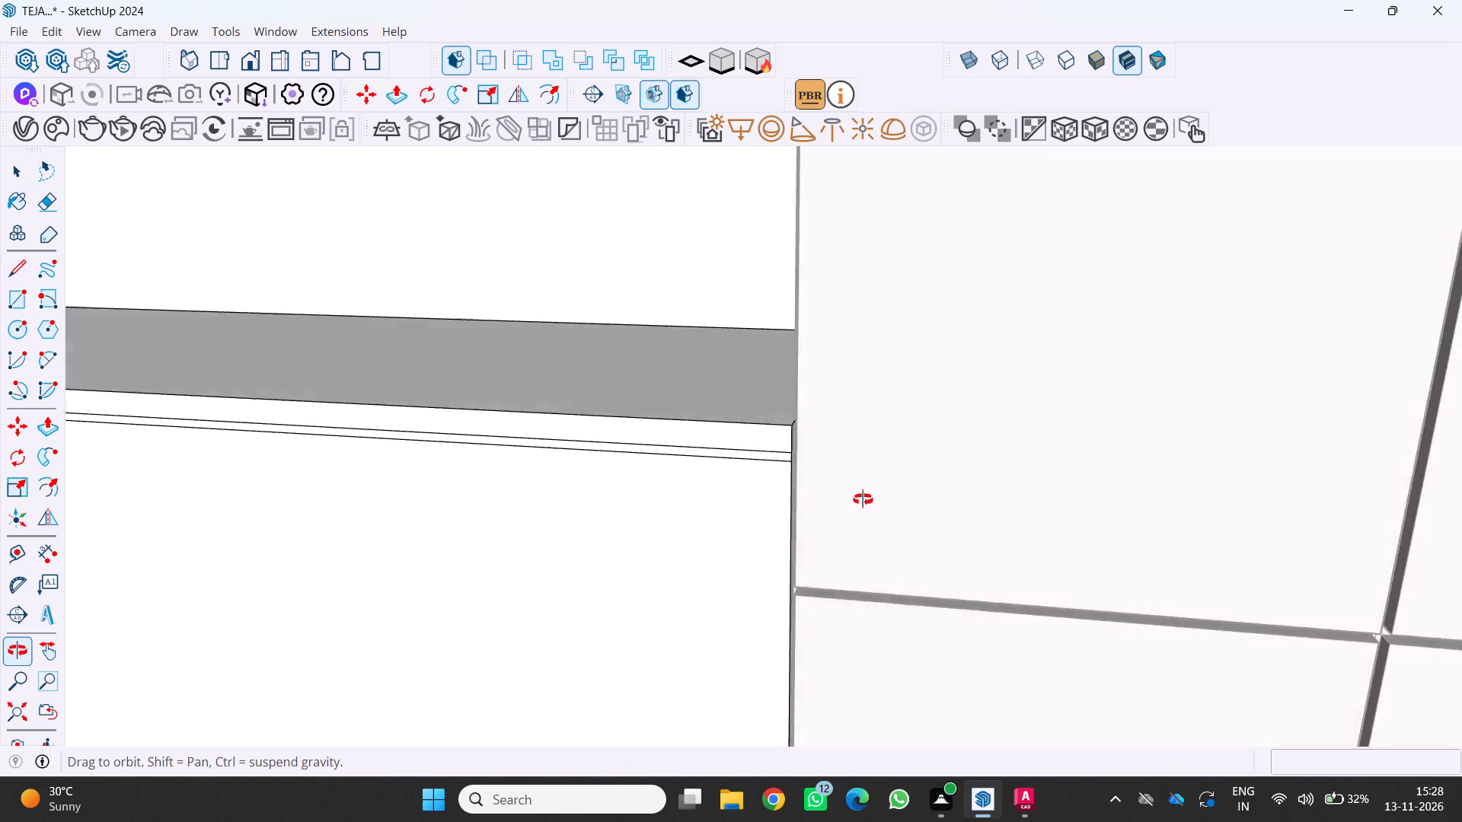
Copy the vertical edge of the low cabinet's front on the window side 60 cm inward along the lower groove line.
middle_drag(863, 499, 894, 483)
scroll(714, 565, up, 13)
middle_drag(797, 549, 682, 639)
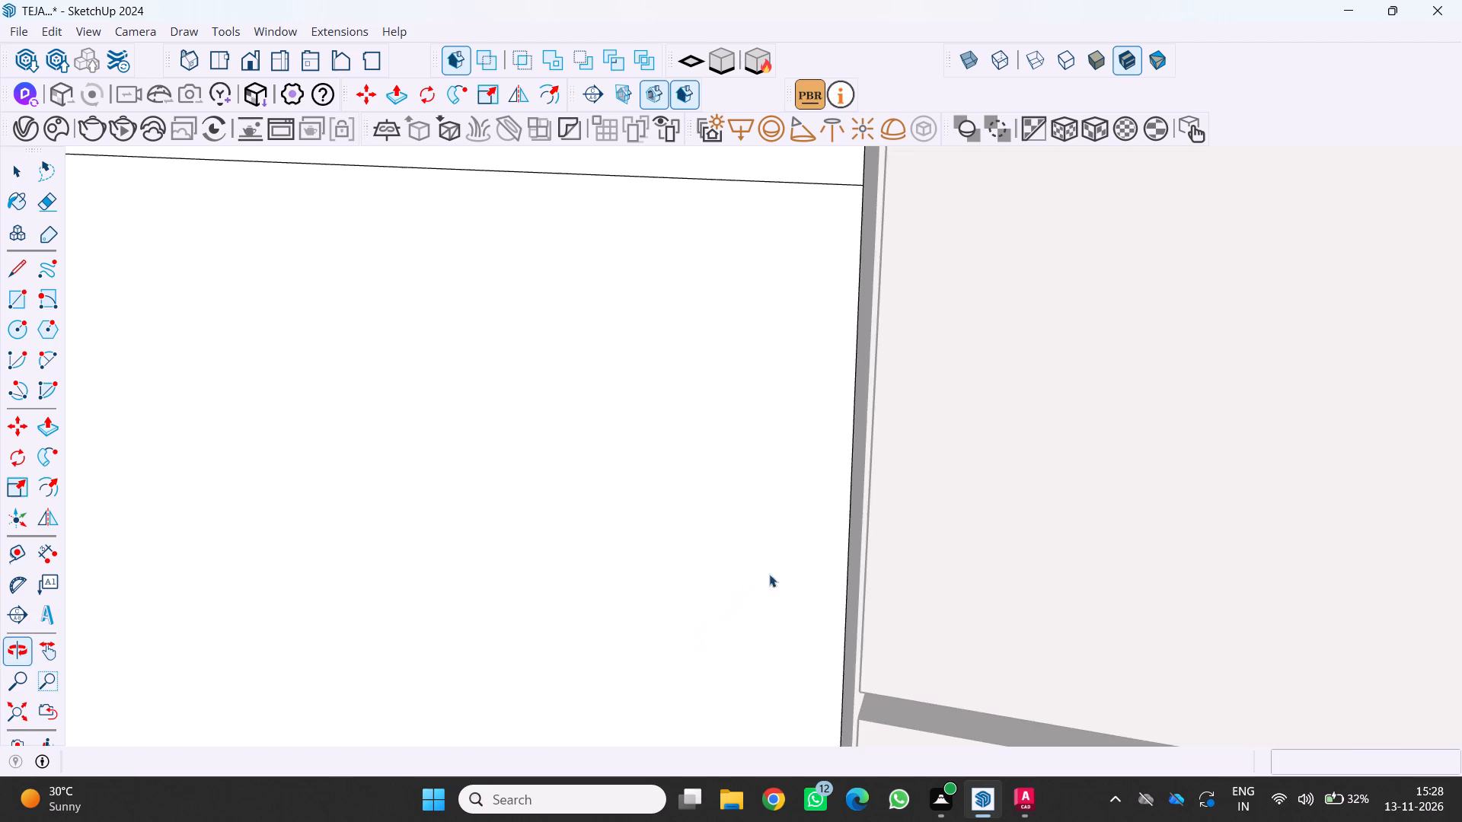
scroll(784, 567, down, 4)
scroll(802, 556, up, 4)
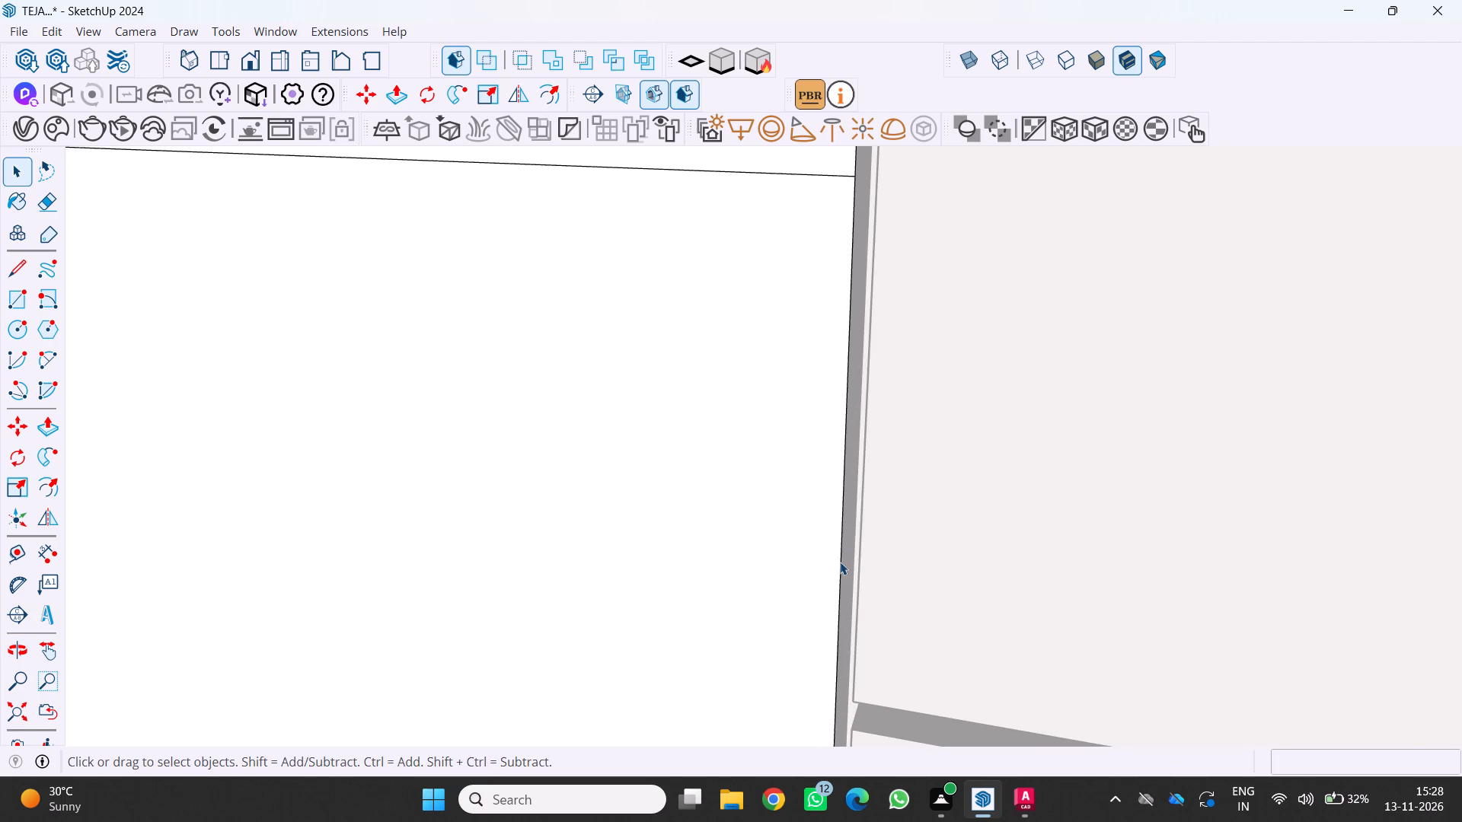
click(841, 563)
scroll(830, 568, down, 11)
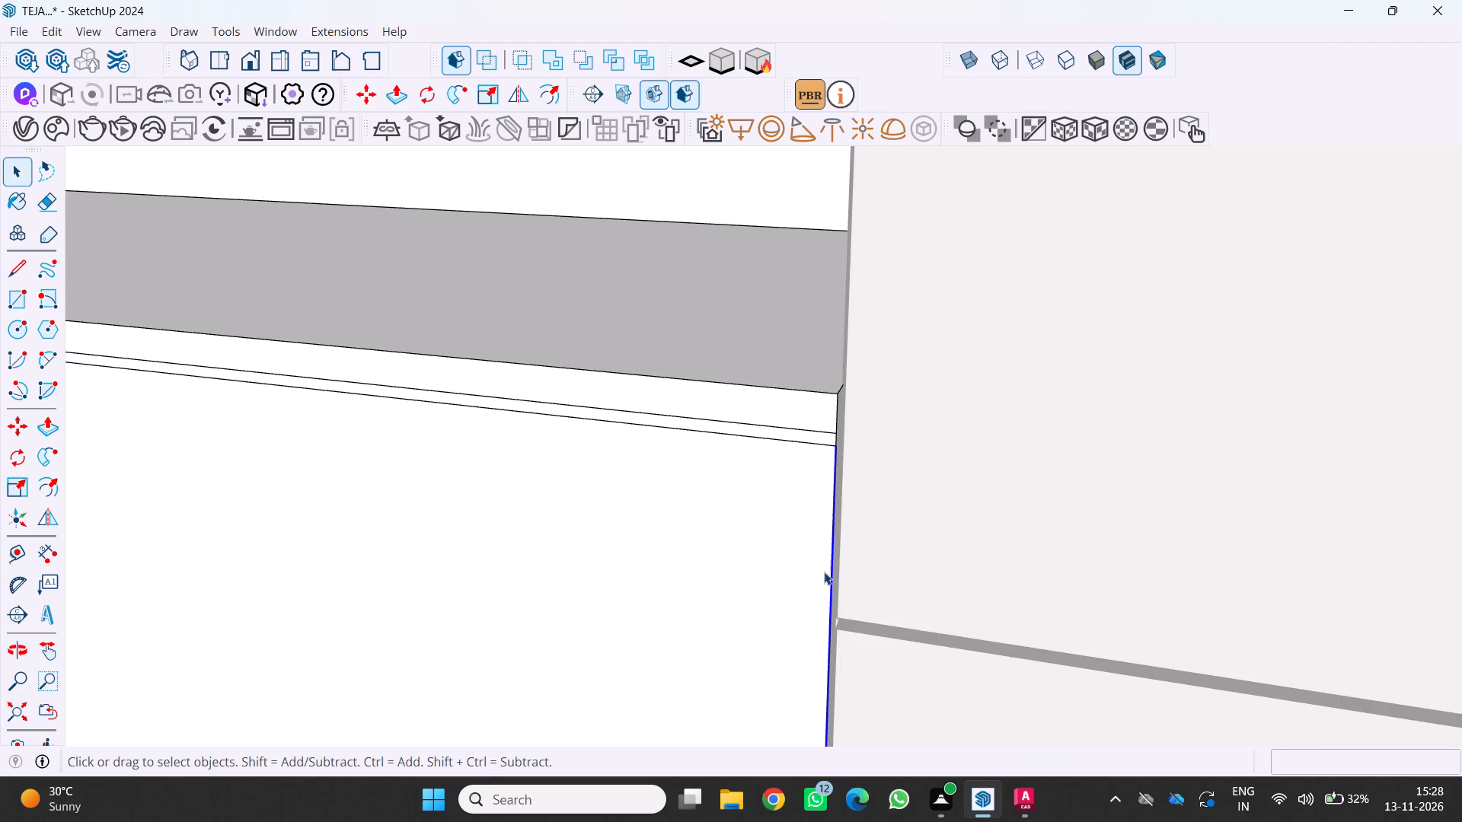
scroll(822, 571, down, 1)
middle_drag(820, 571, 1106, 363)
shift+scroll(1106, 363, down, 5)
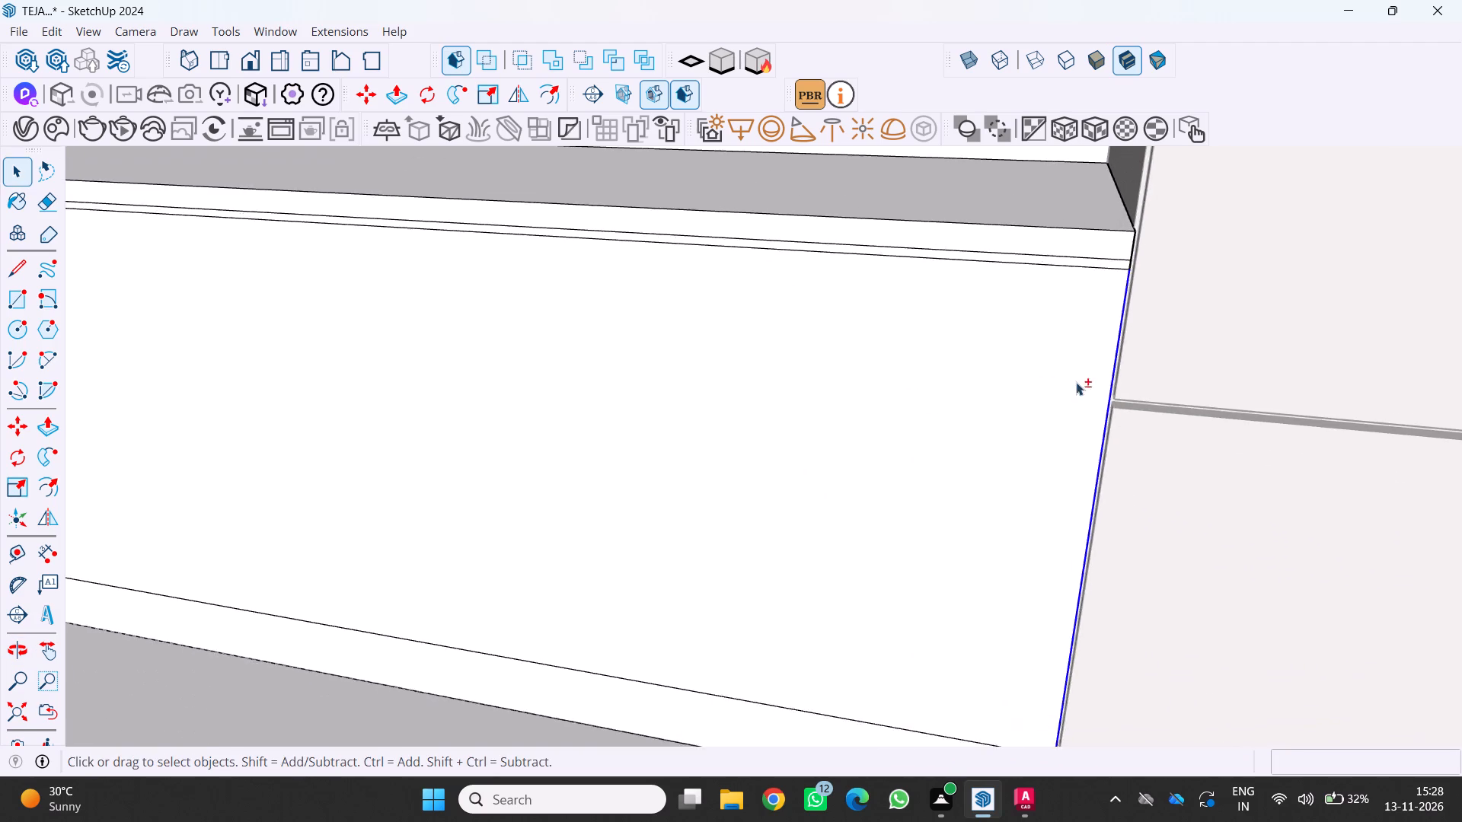
shift+scroll(1076, 382, down, 1)
scroll(1036, 507, up, 2)
middle_drag(1033, 521, 993, 537)
key(m)
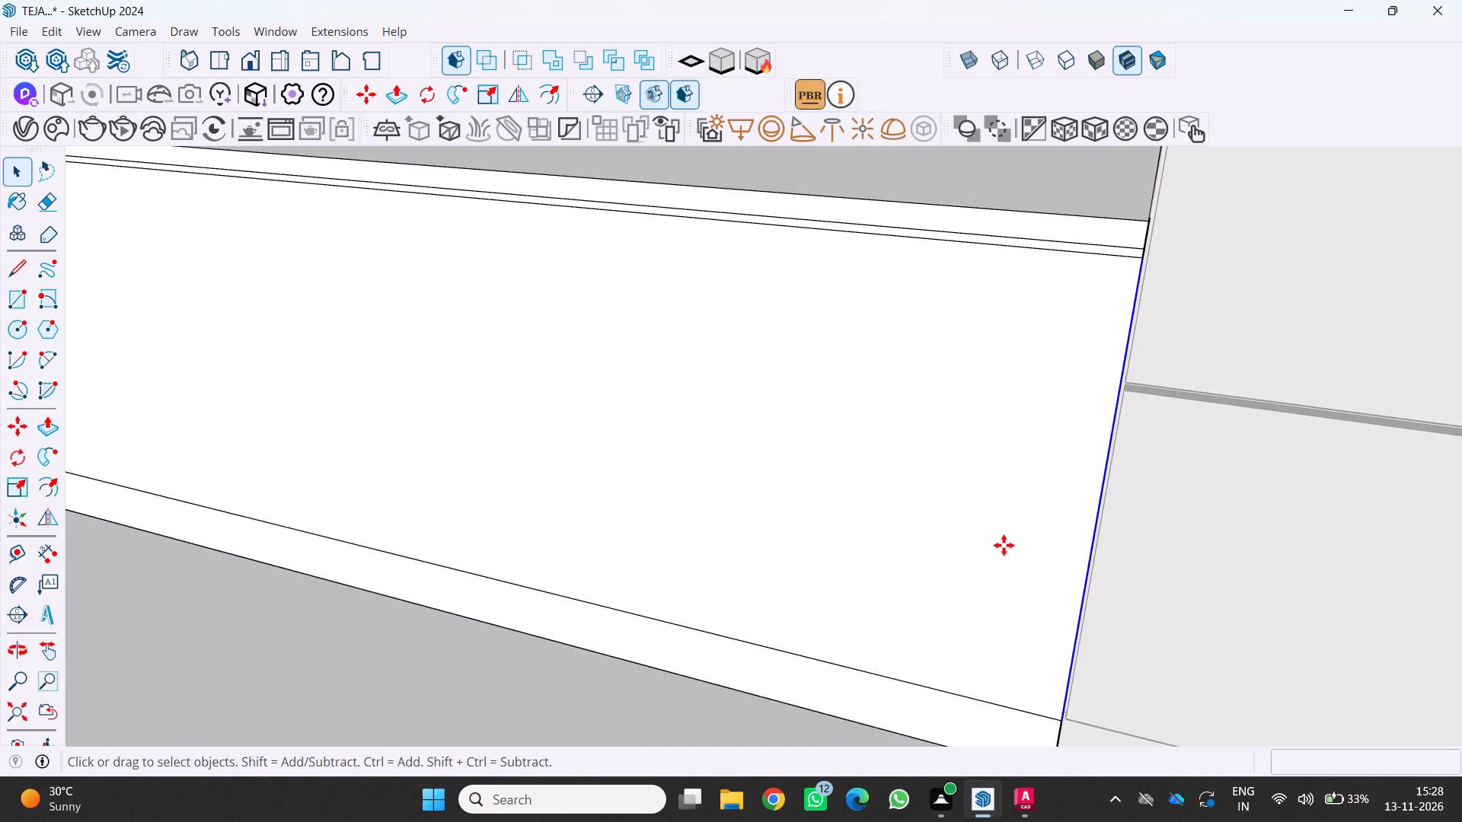
scroll(1088, 368, up, 7)
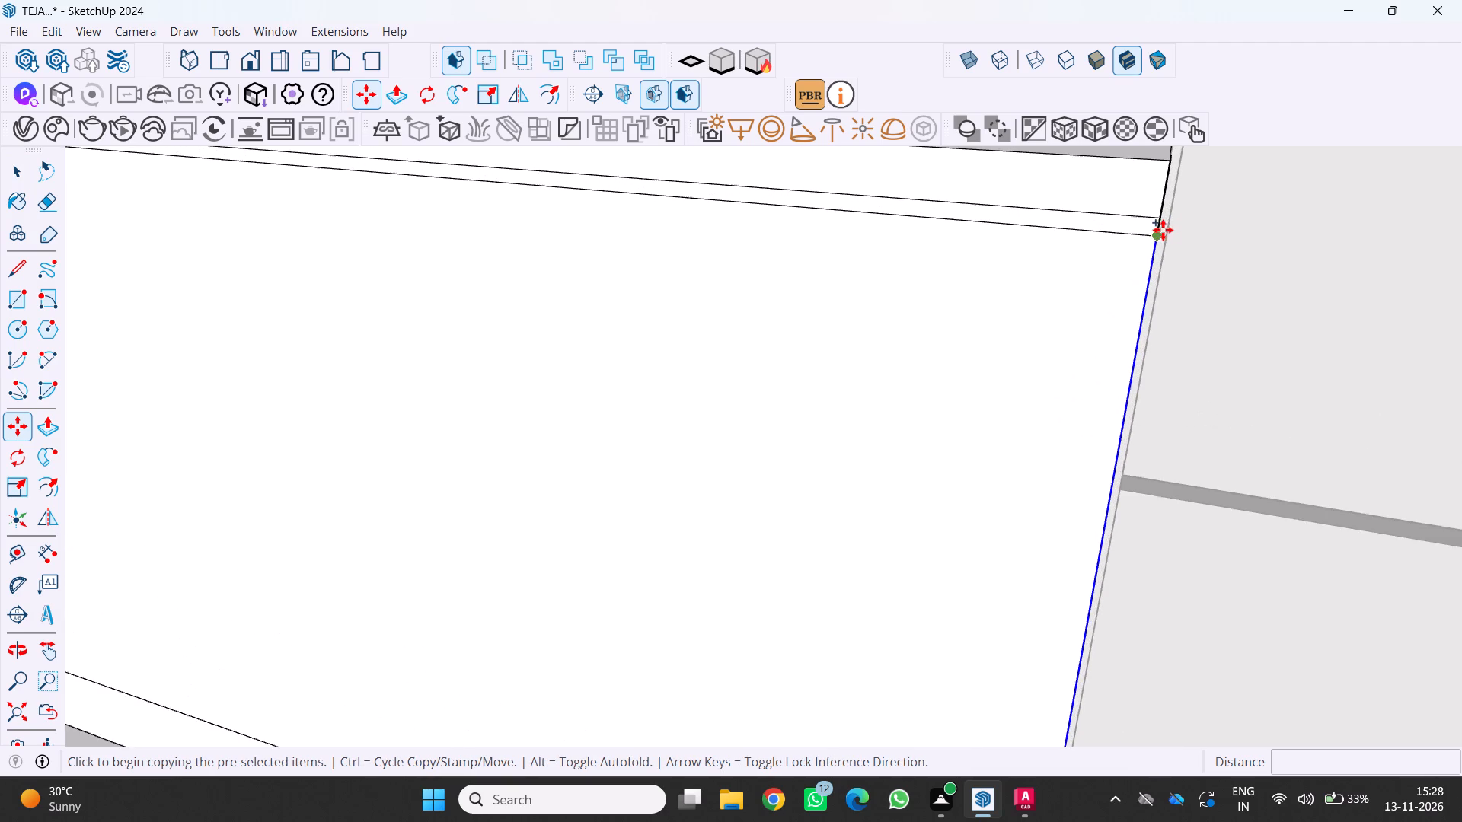
scroll(1160, 230, up, 3)
click(1157, 241)
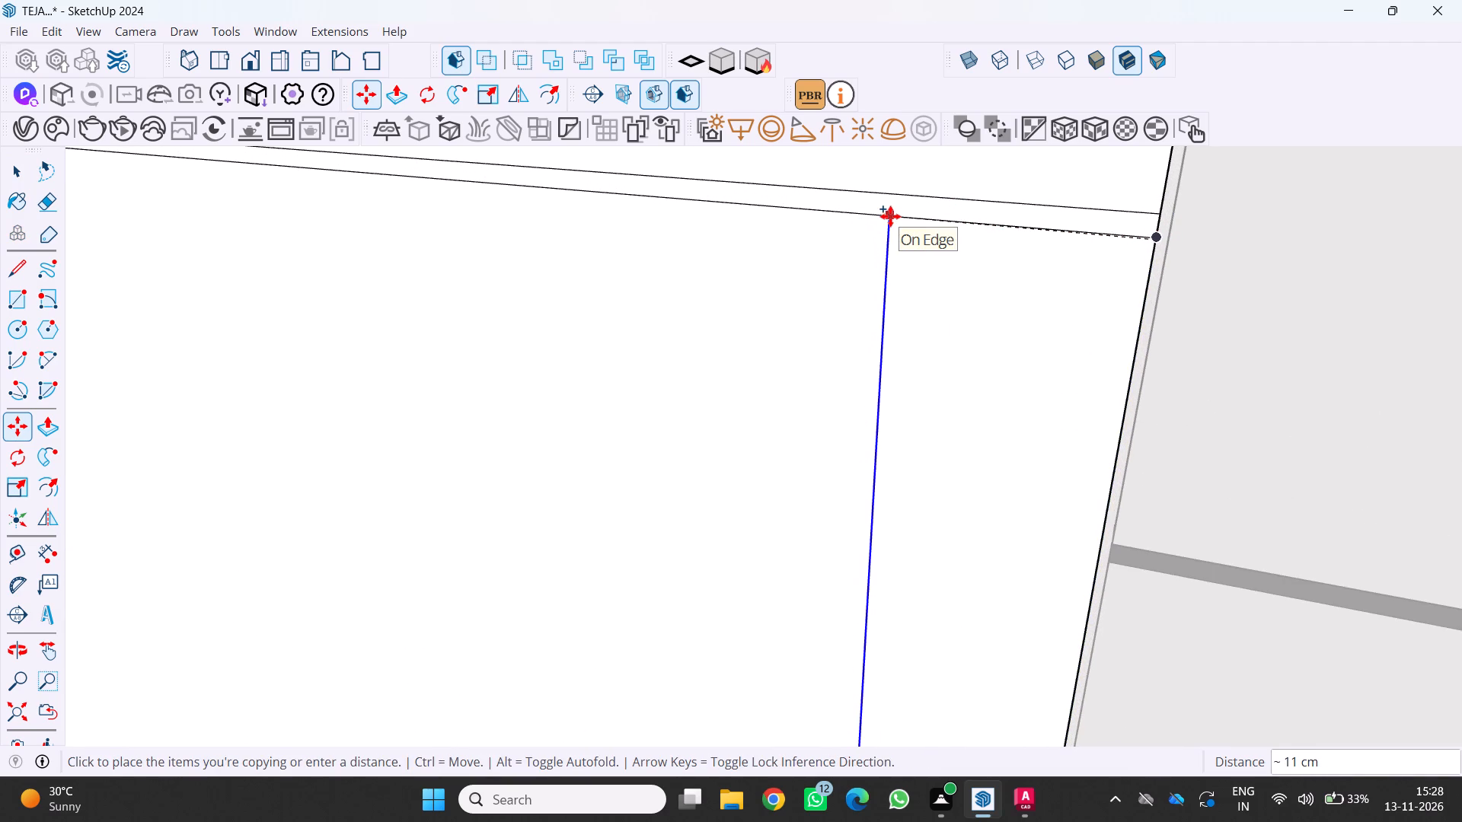
text(60)
key(Return)
Move the copied vertical line slightly down so its lower end meets the horizontal line above the cabinet's base.
scroll(924, 239, down, 20)
scroll(924, 239, down, 2)
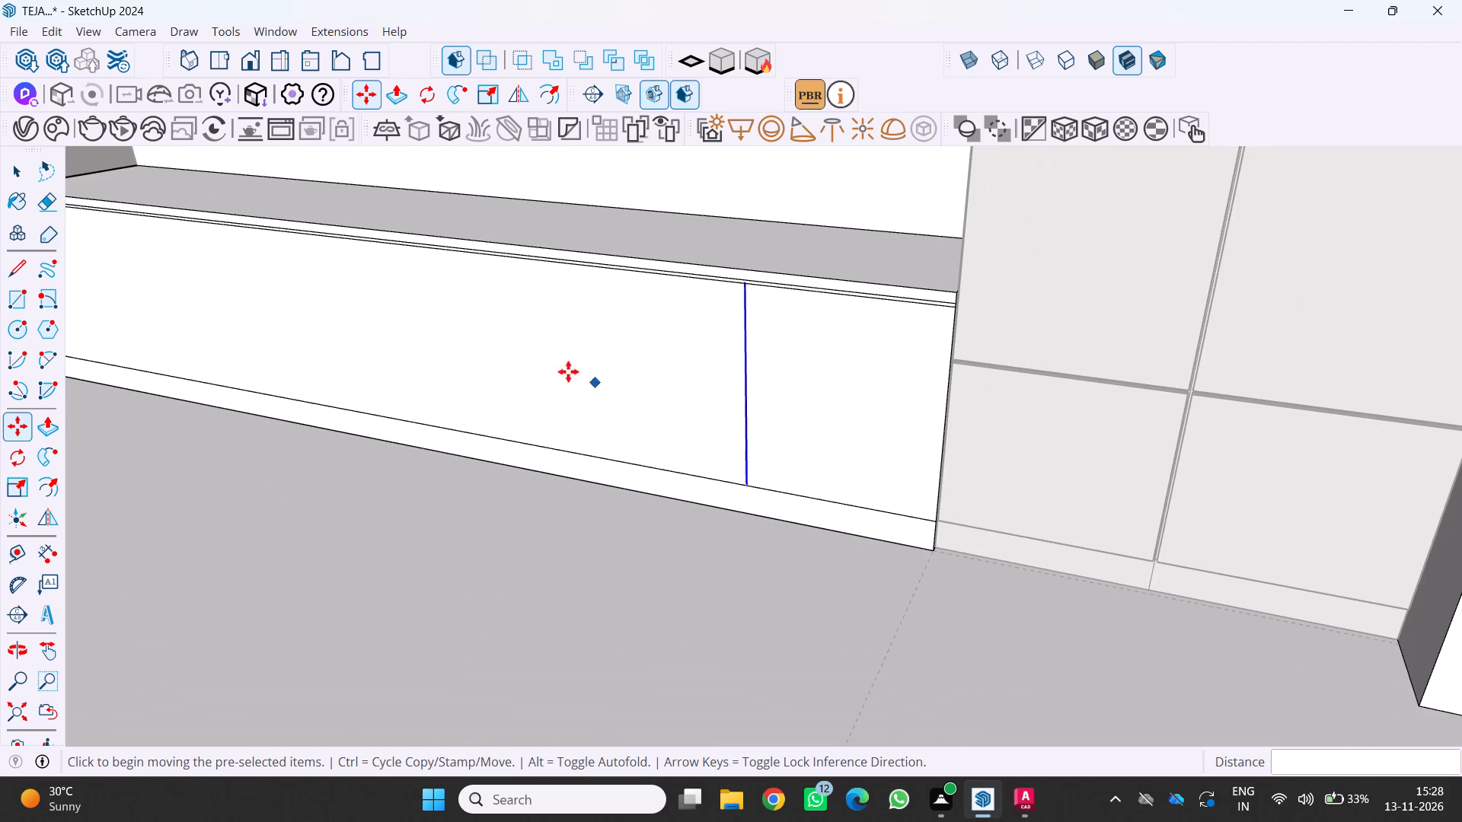
shift+middle_drag(521, 349, 864, 484)
scroll(1237, 406, up, 1)
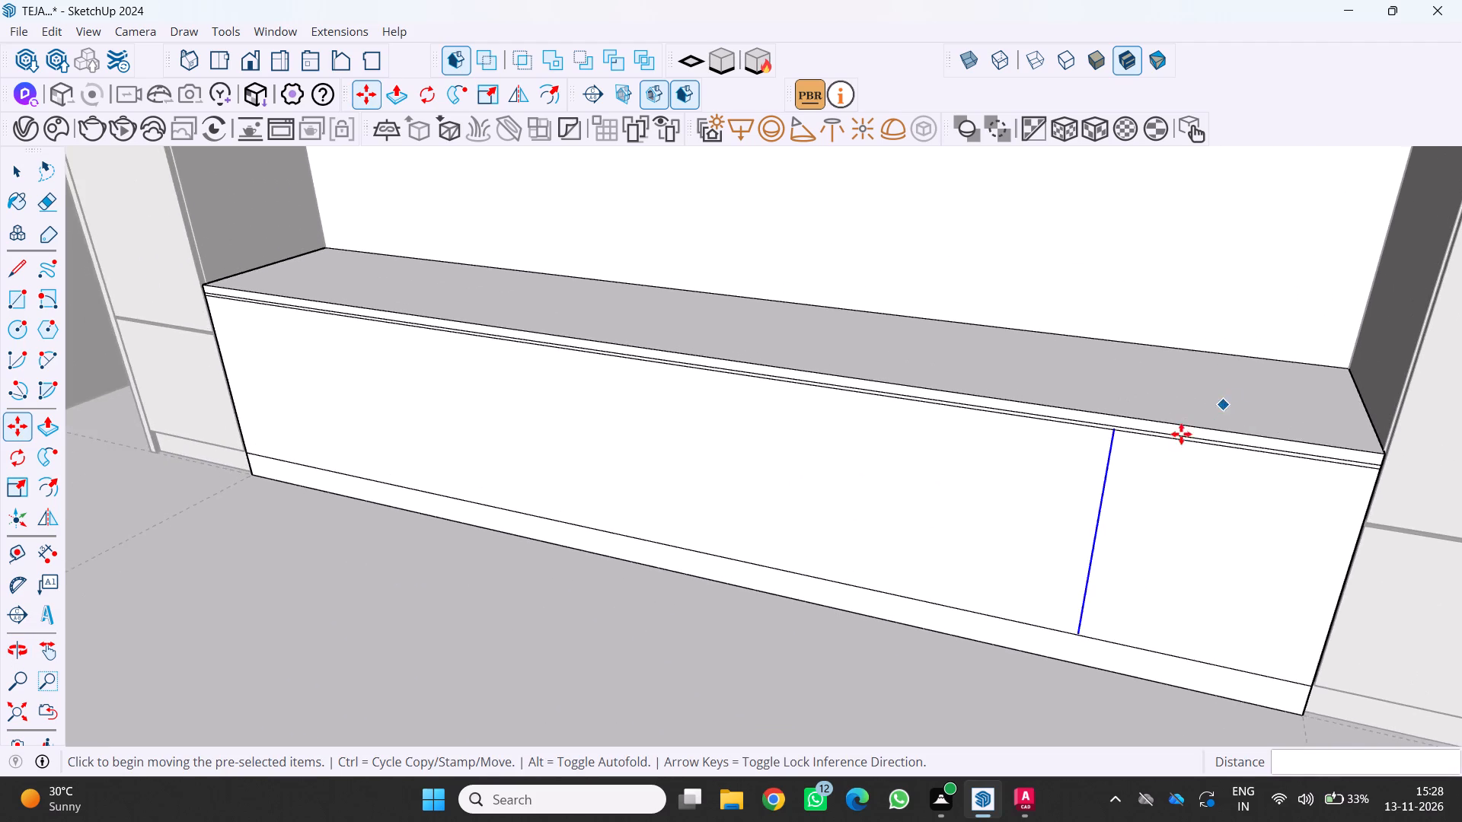
scroll(1164, 453, up, 7)
scroll(1095, 417, up, 6)
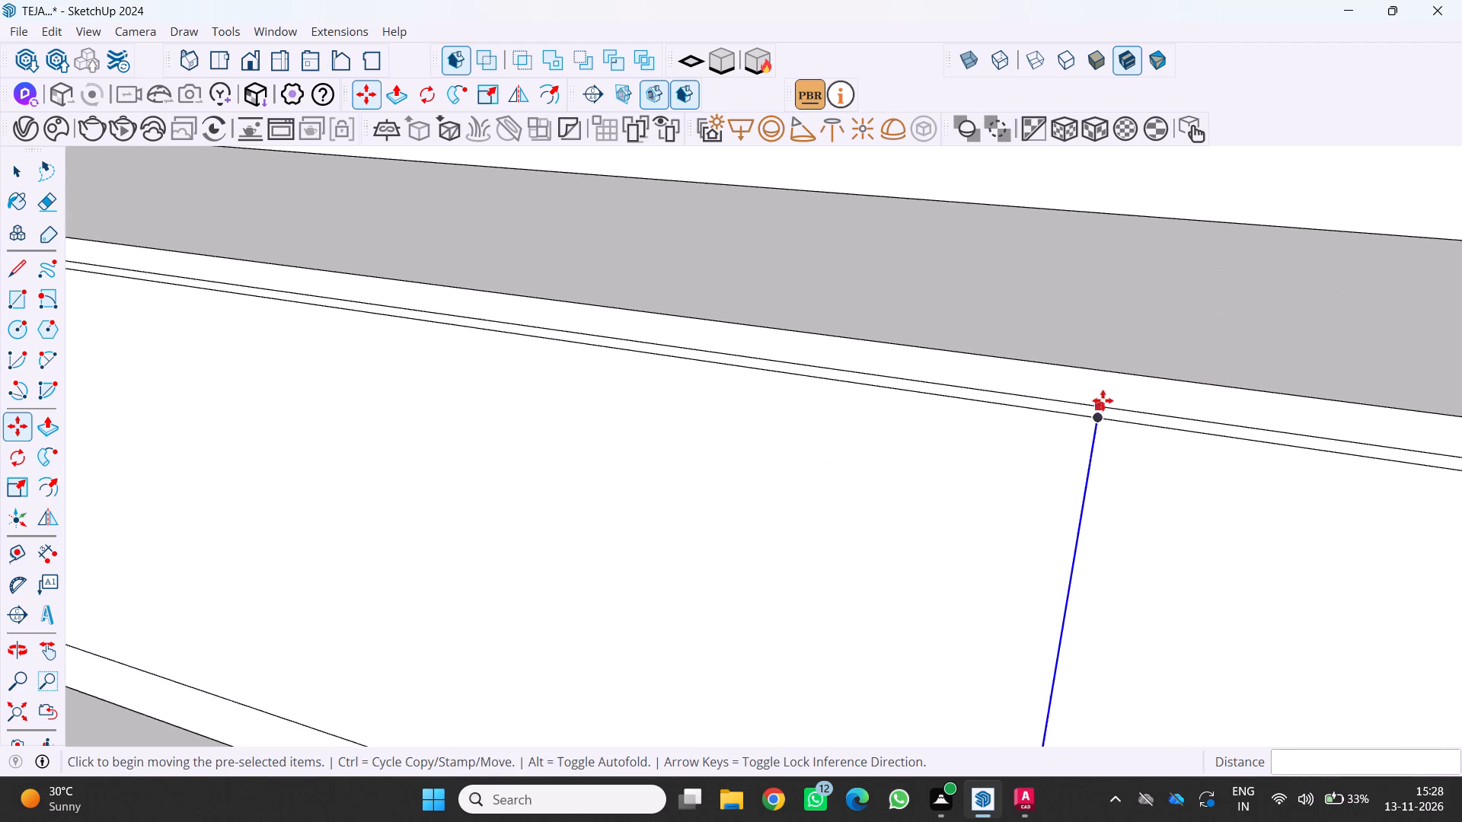
scroll(1103, 400, up, 5)
scroll(1106, 431, down, 10)
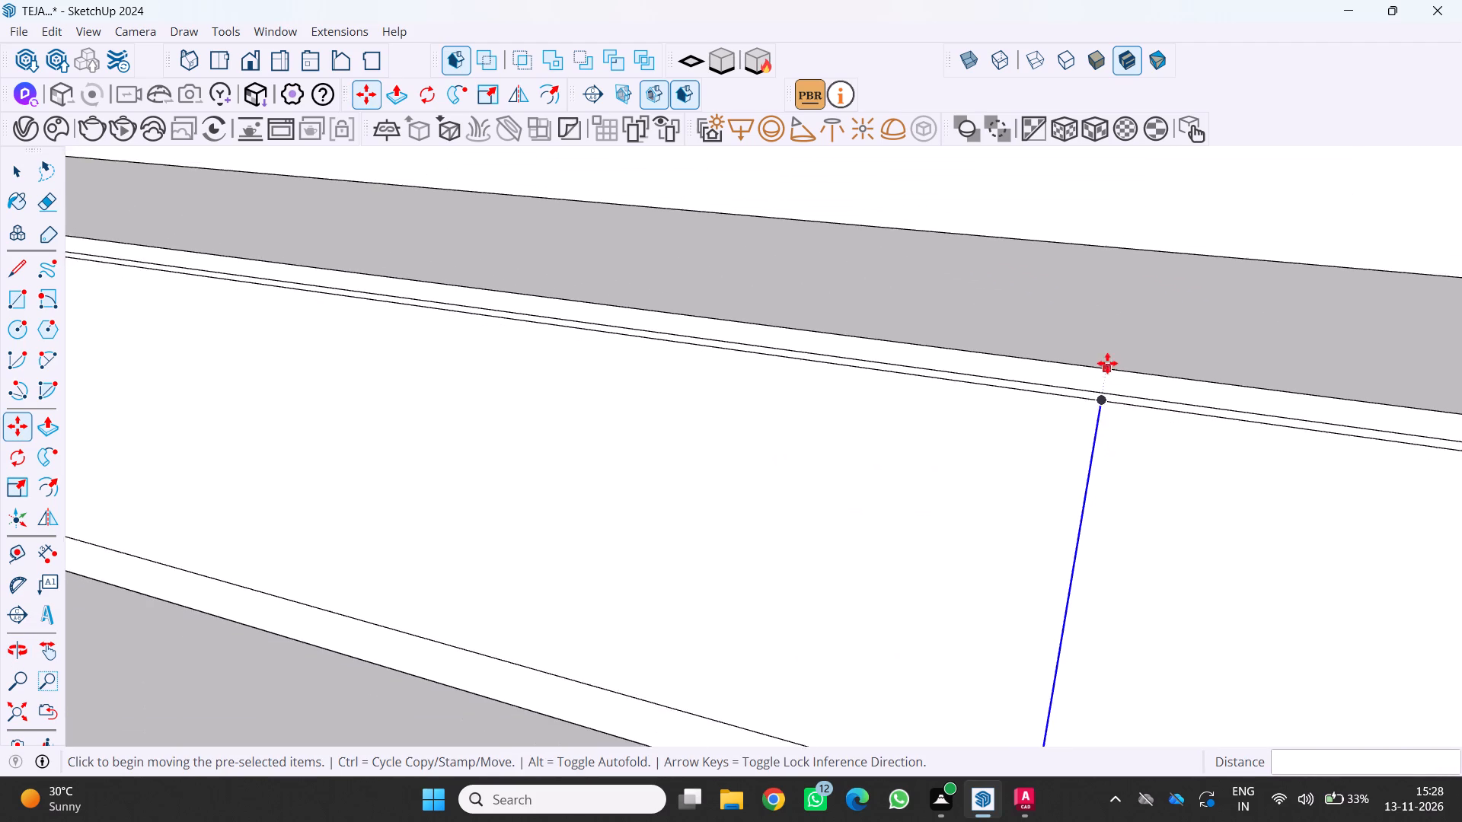
scroll(1107, 363, down, 7)
scroll(1087, 649, up, 18)
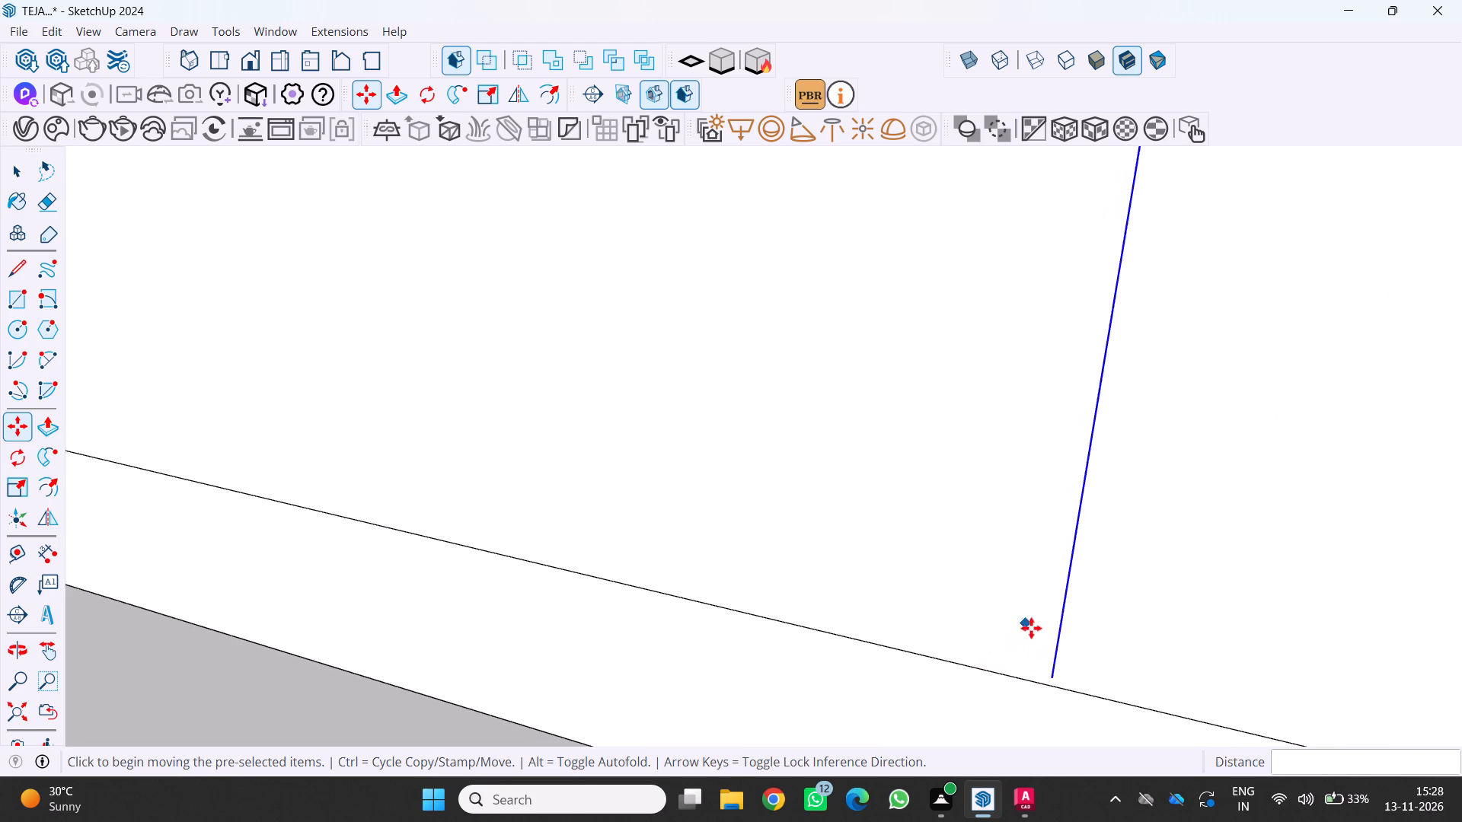
key(m)
click(1051, 675)
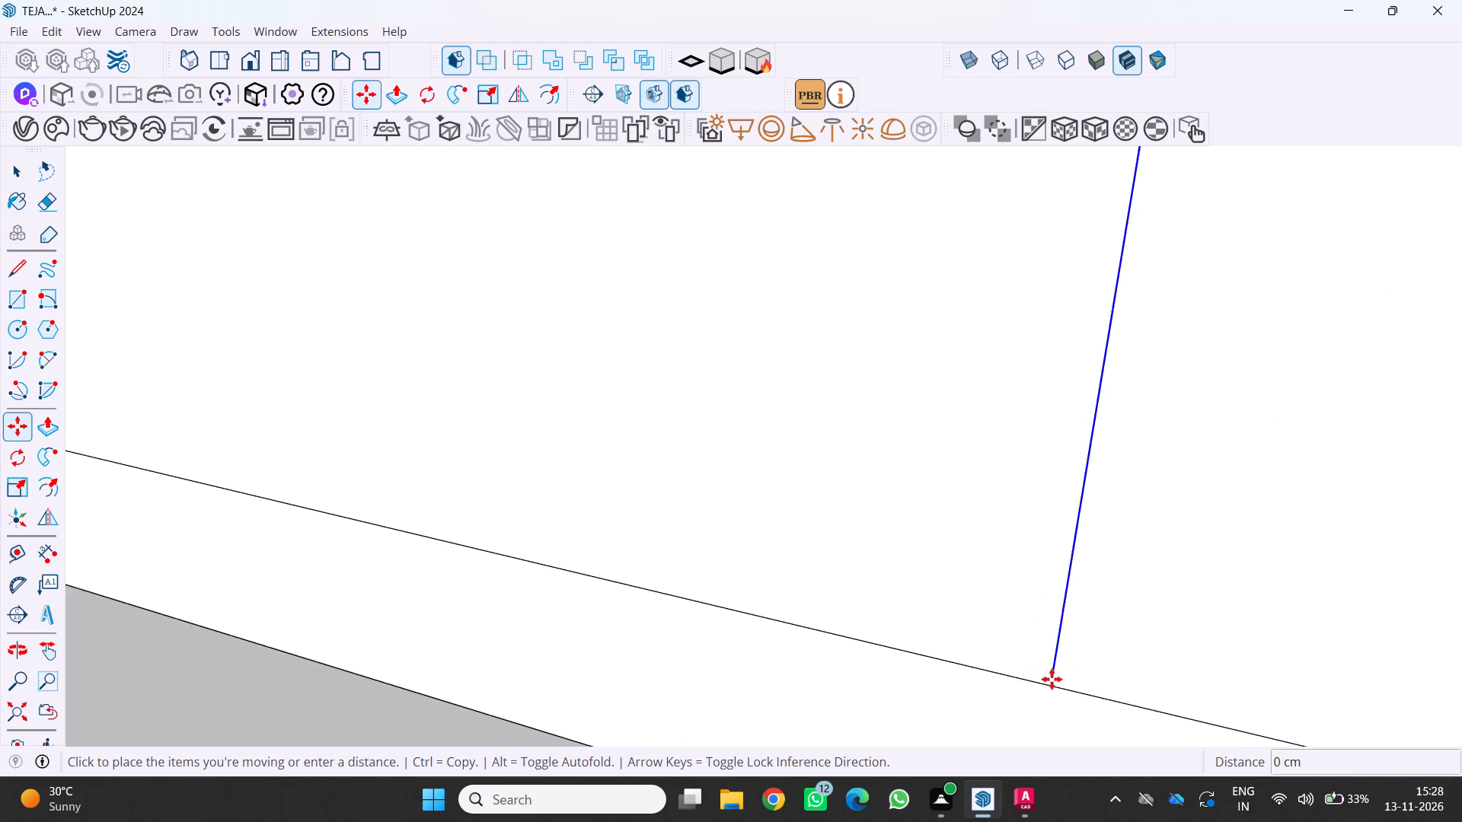
click(1052, 681)
scroll(1085, 632, down, 20)
scroll(1085, 632, down, 2)
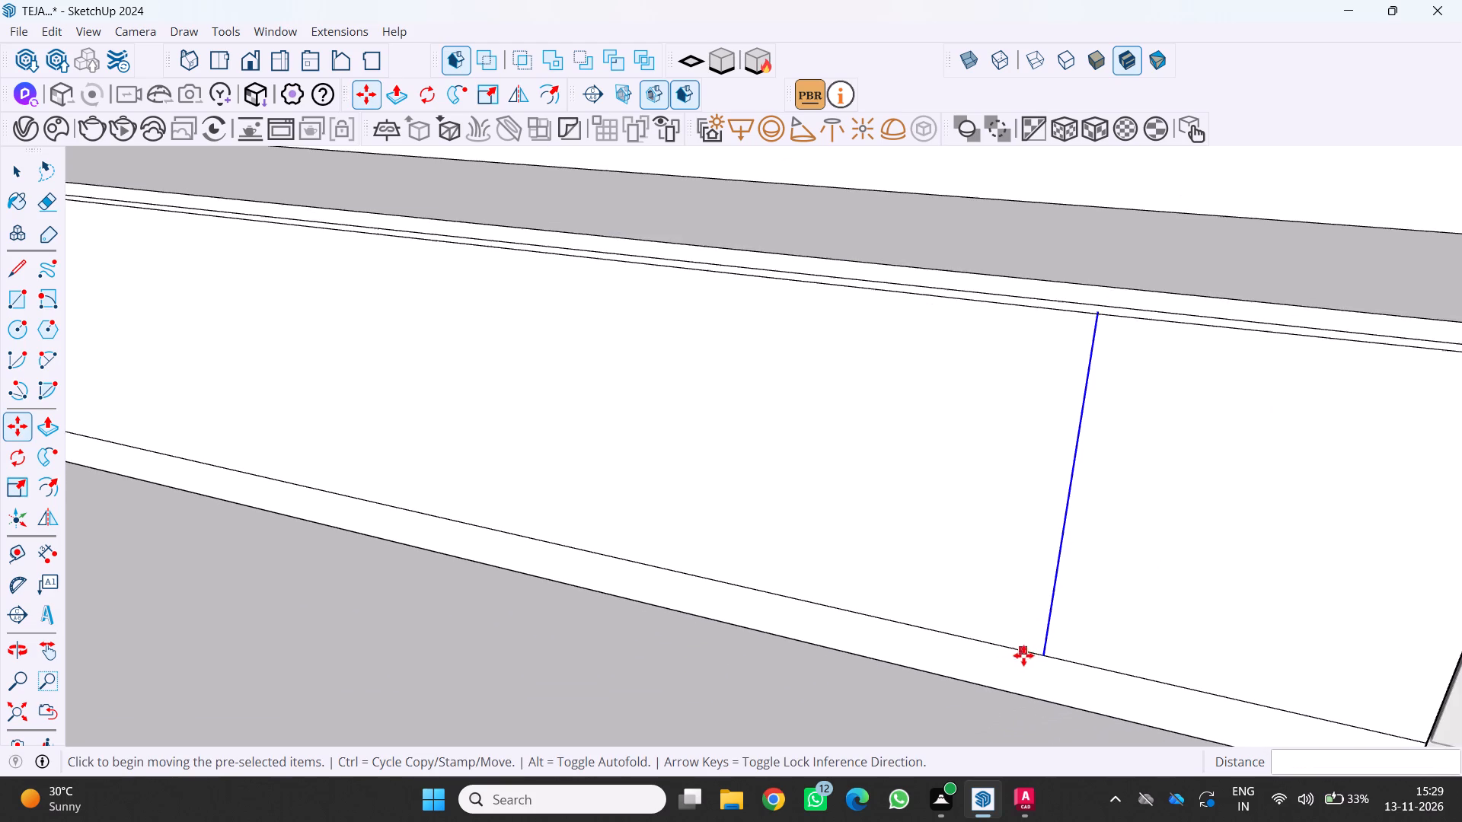
Erase the short piece of the vertical line that projects above the lower groove line.
scroll(1111, 327, up, 20)
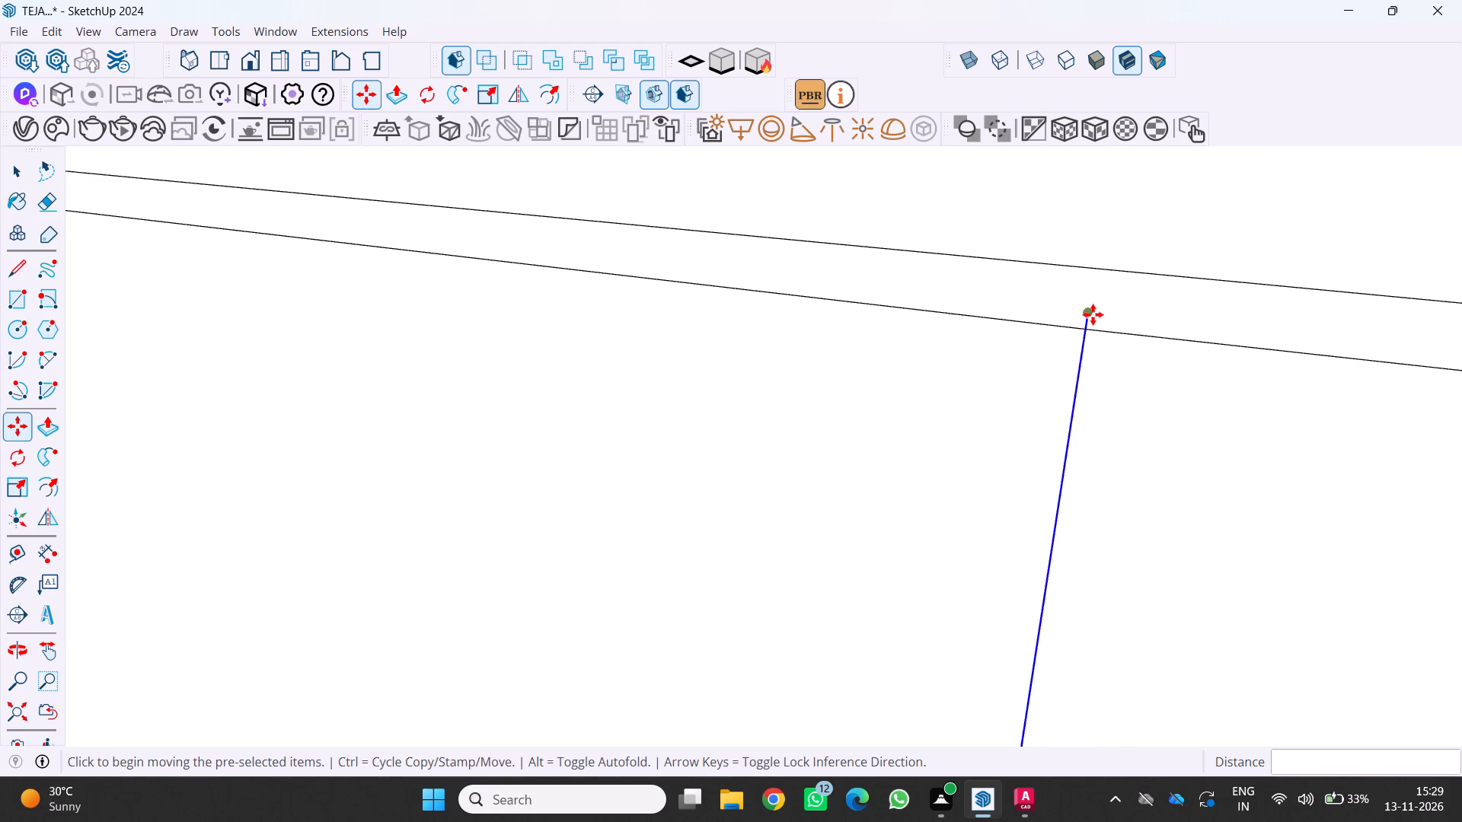
key(e)
scroll(1081, 325, up, 3)
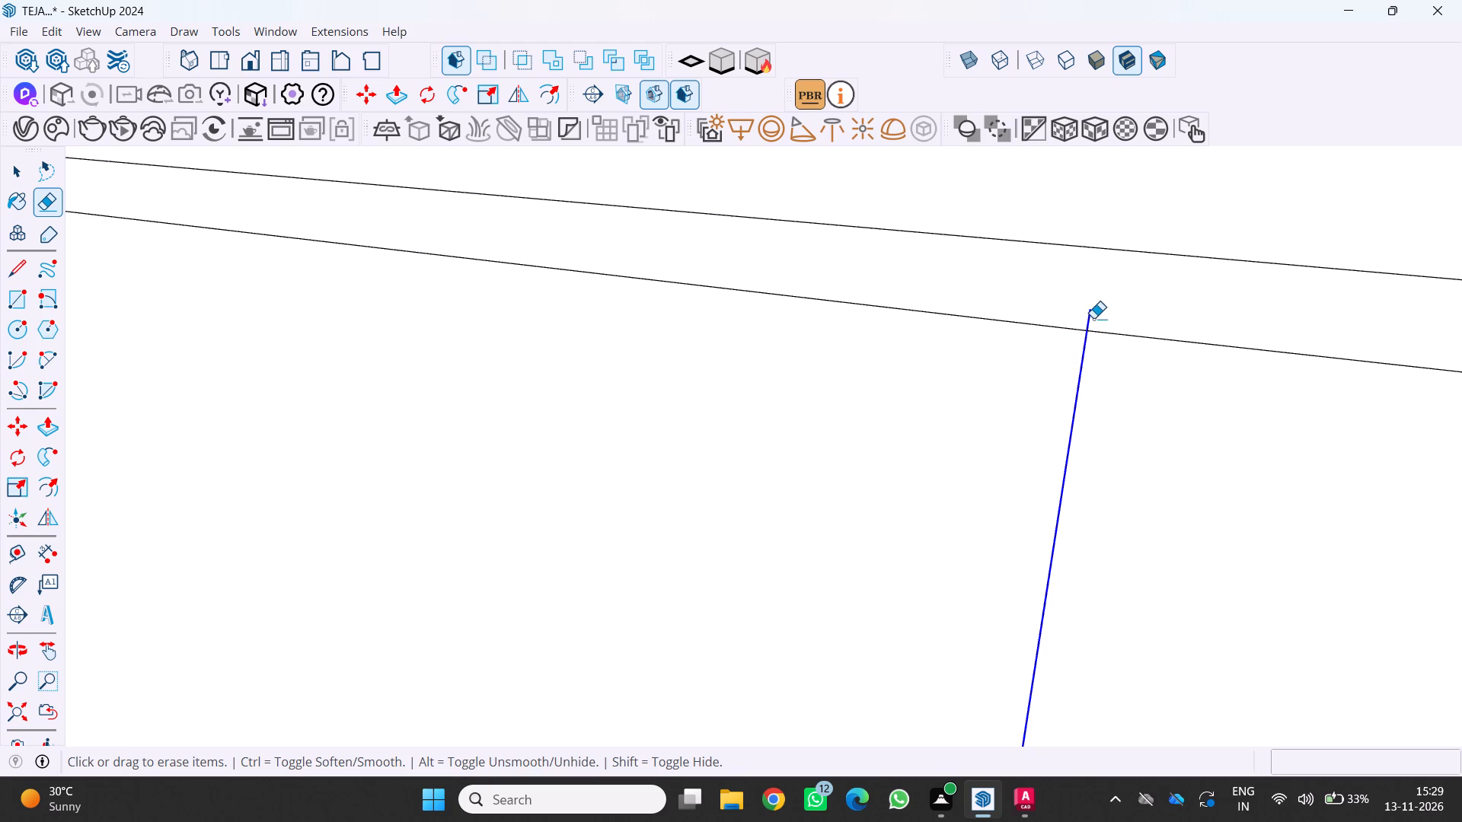
click(1090, 317)
scroll(1084, 320, down, 16)
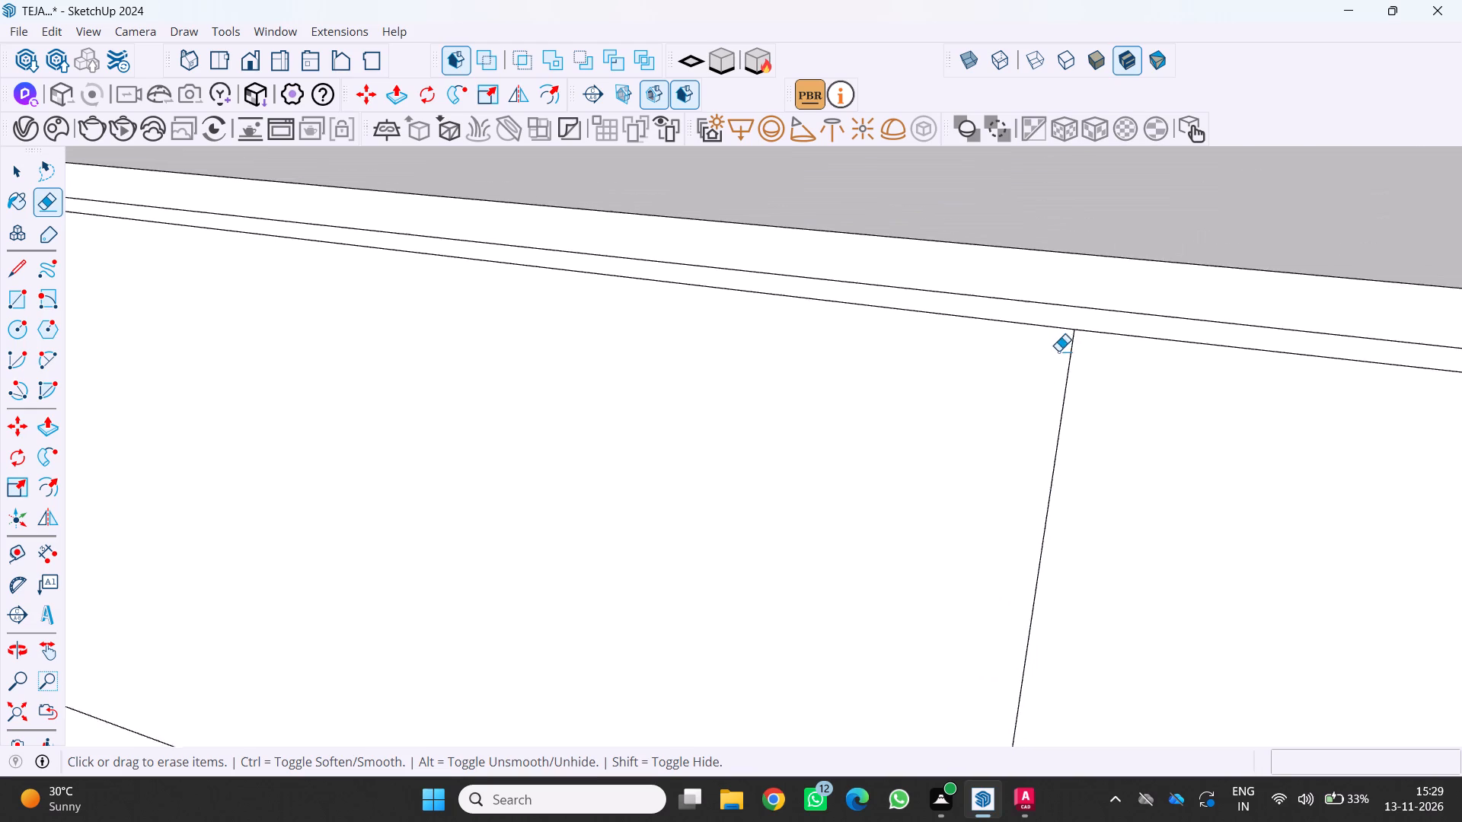
scroll(1058, 351, down, 13)
scroll(1017, 589, up, 11)
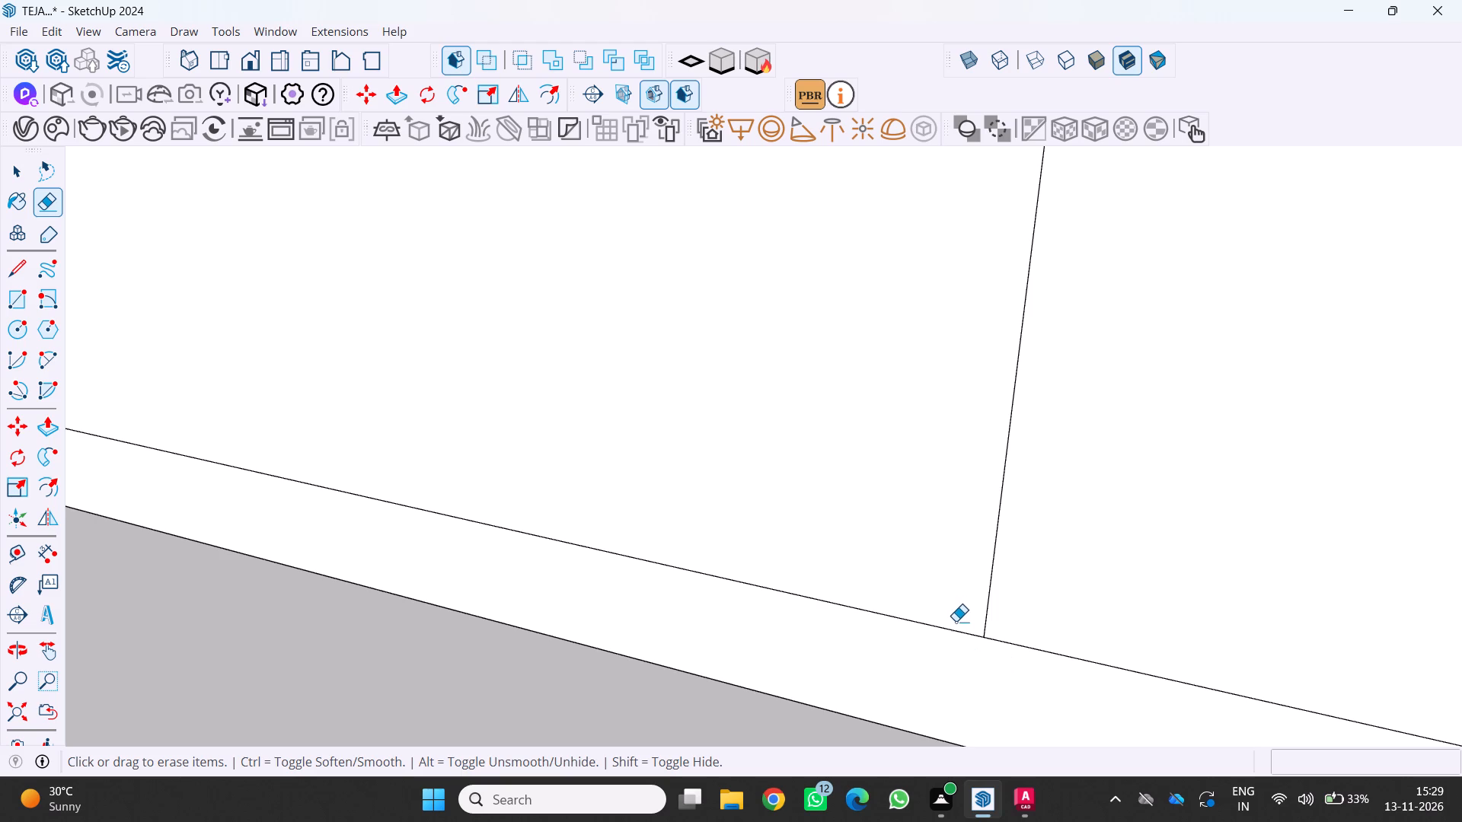
scroll(956, 621, down, 1)
scroll(971, 558, down, 14)
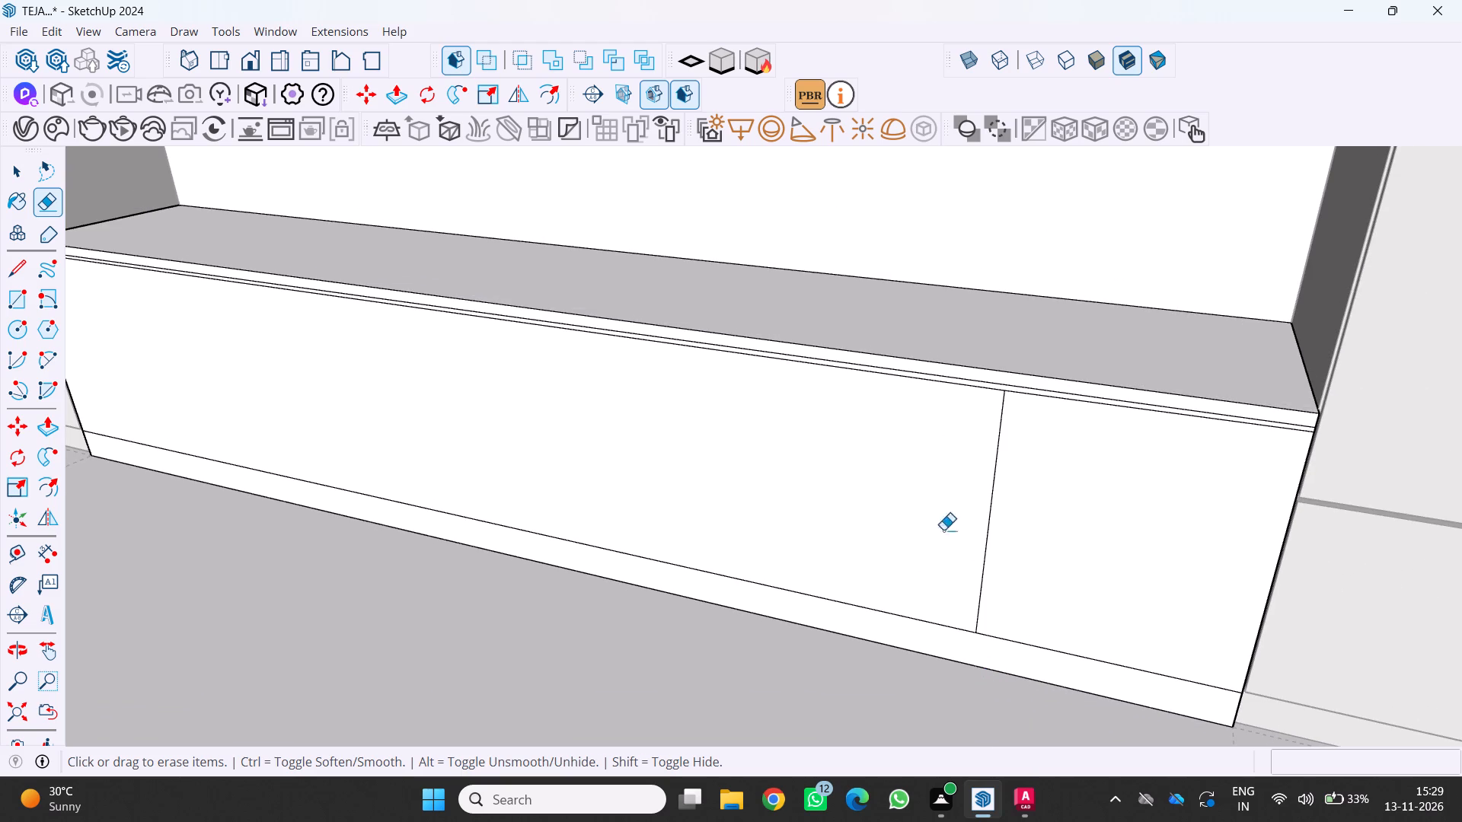
Copy the vertical division line on the low cabinet's front another 60 cm away from the window side.
key(space)
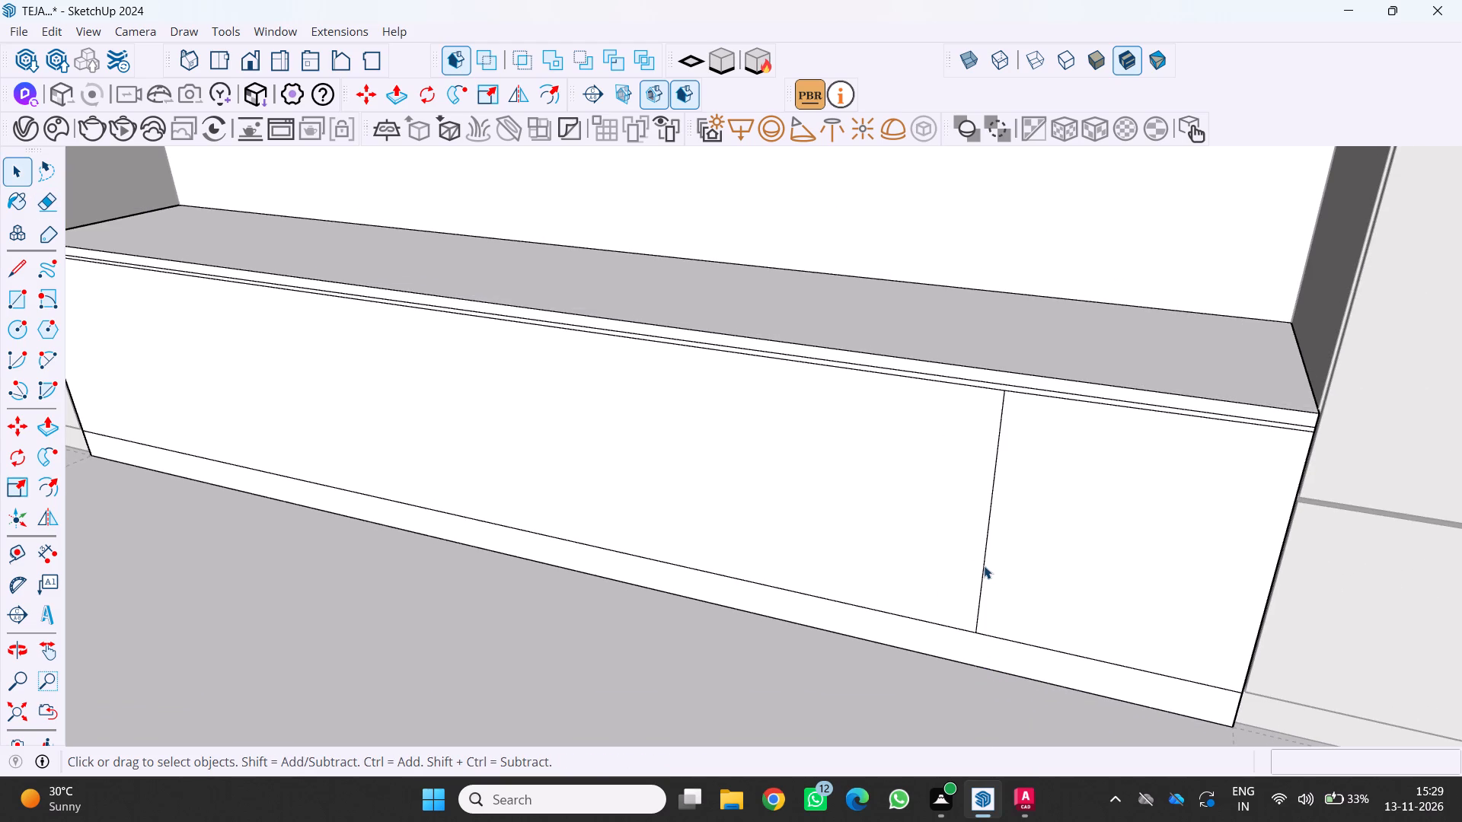
click(983, 565)
key(m)
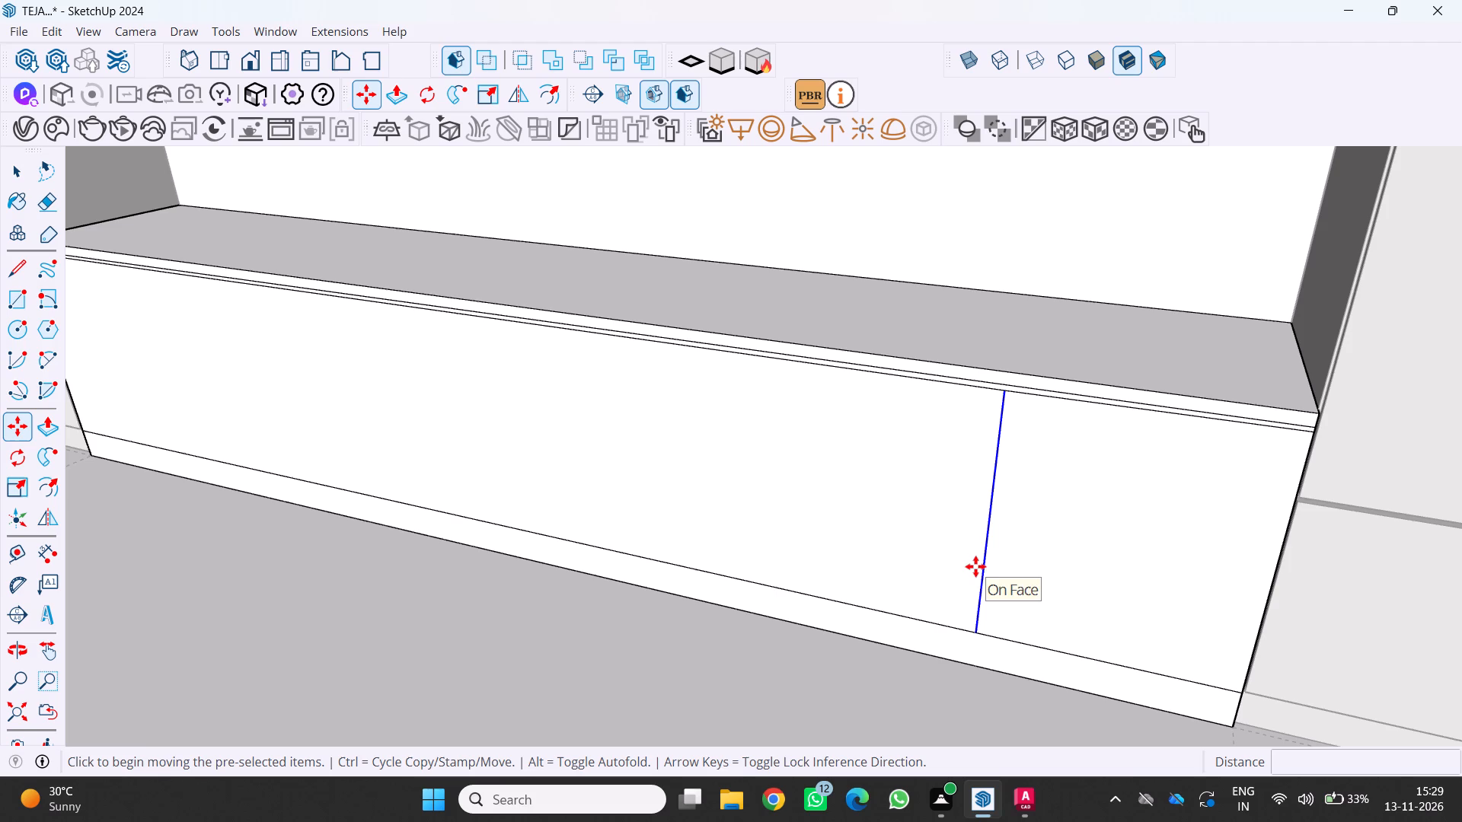
scroll(998, 429, up, 9)
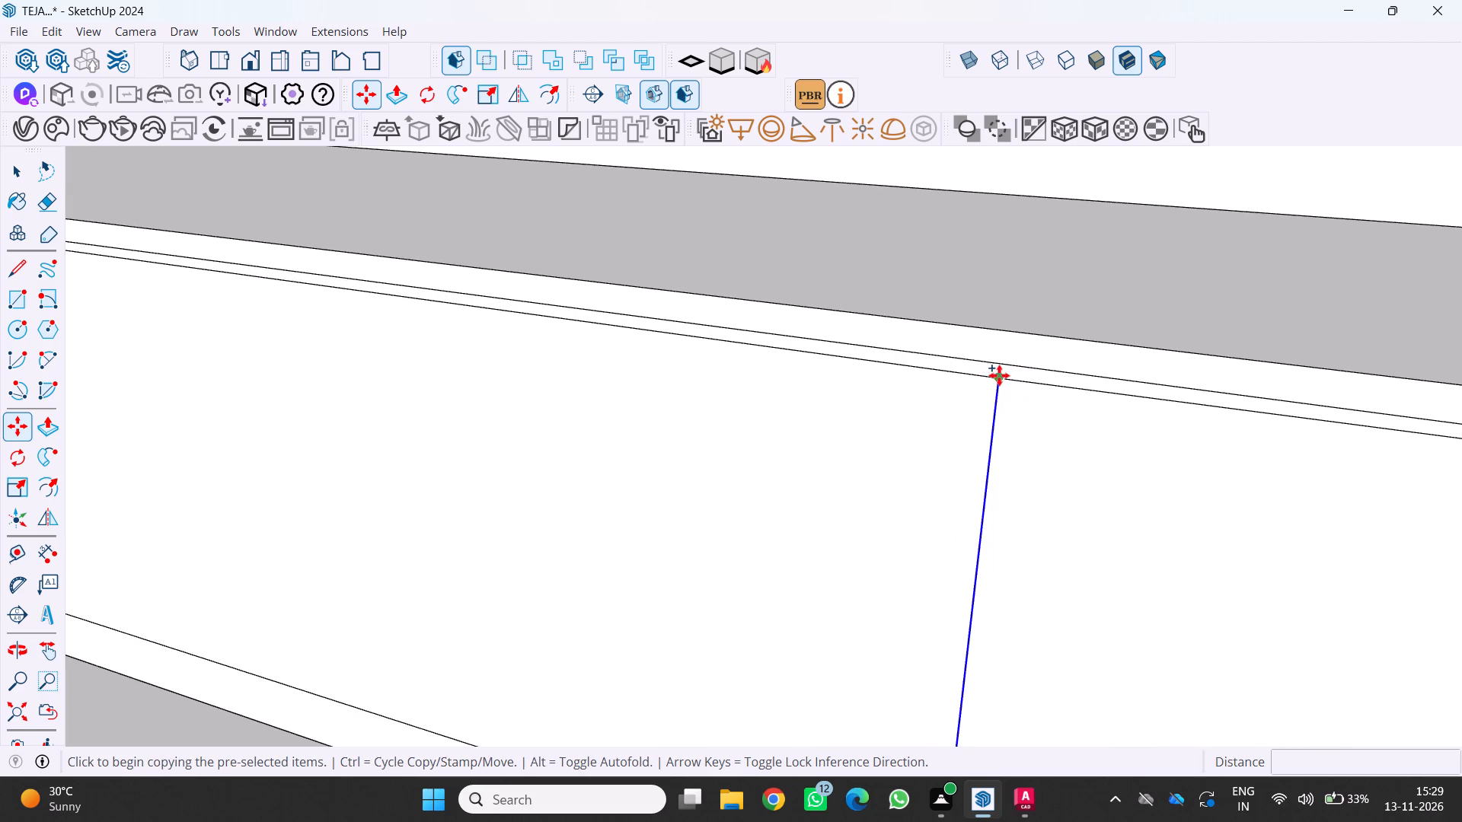
click(1003, 377)
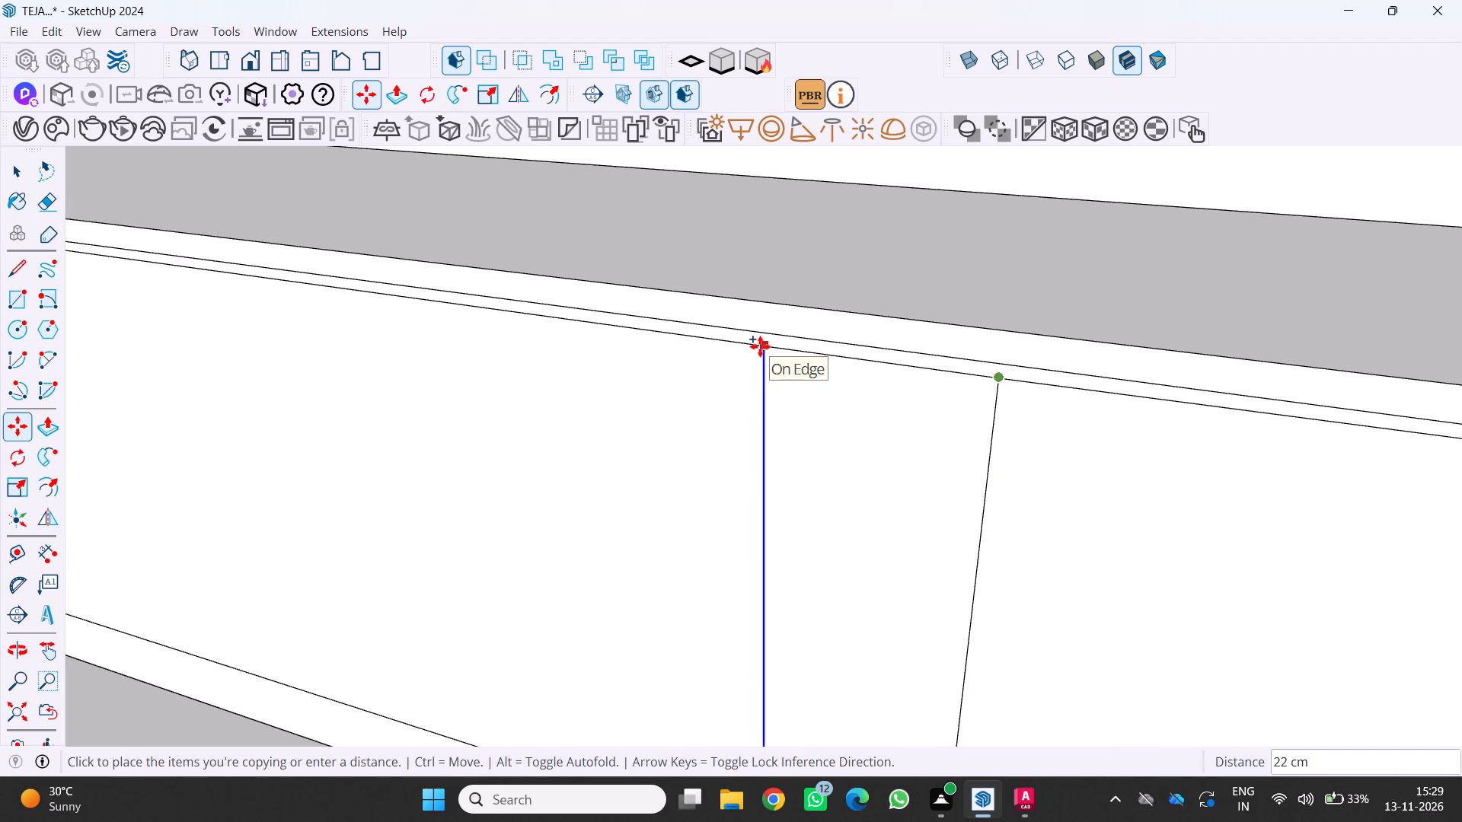
text(60)
key(Return)
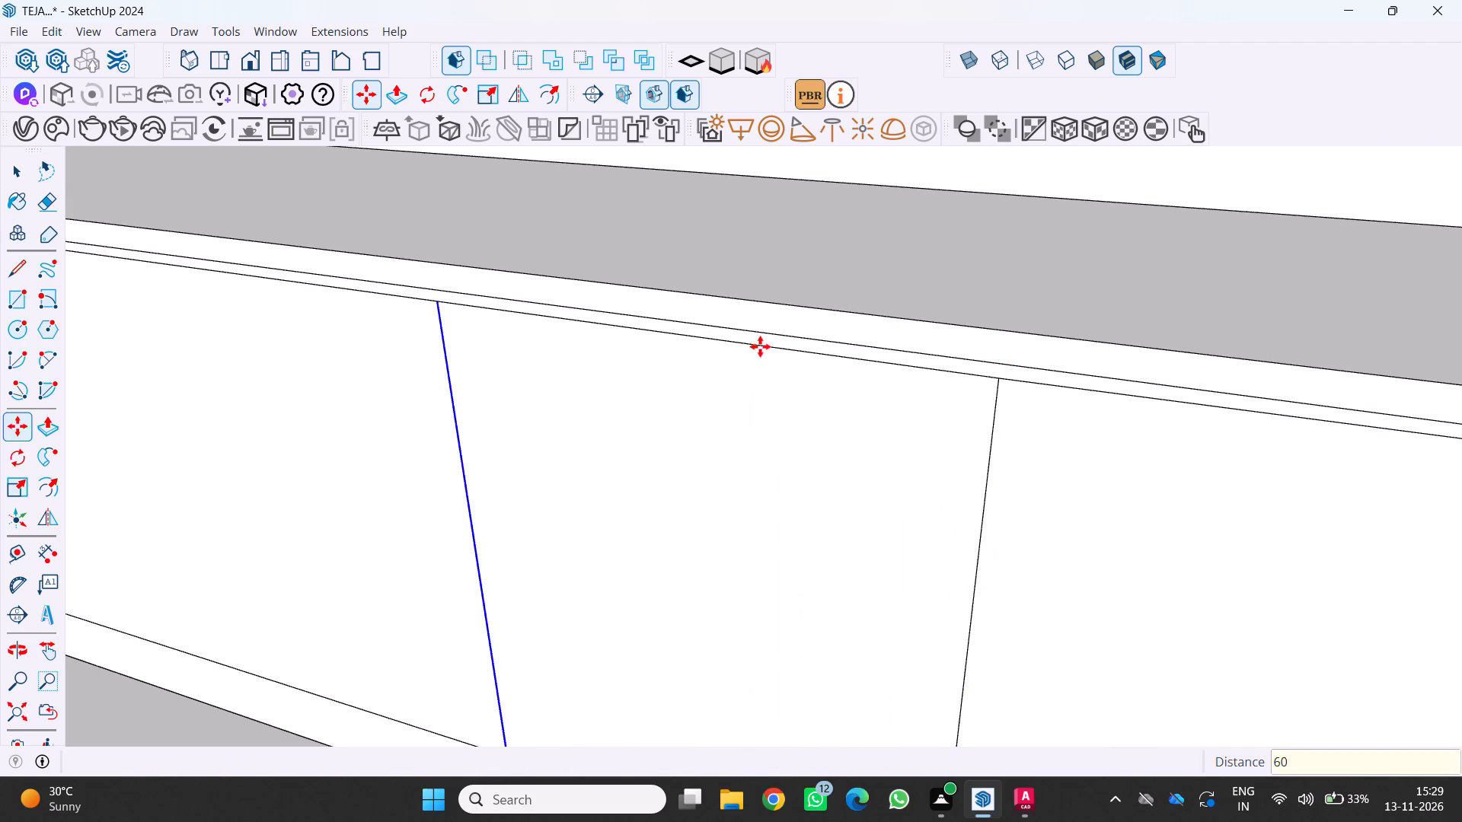
Examine the low cabinet's front and its vertical division lines from several viewpoints in the room.
scroll(827, 358, down, 20)
scroll(827, 358, down, 6)
middle_click(871, 337)
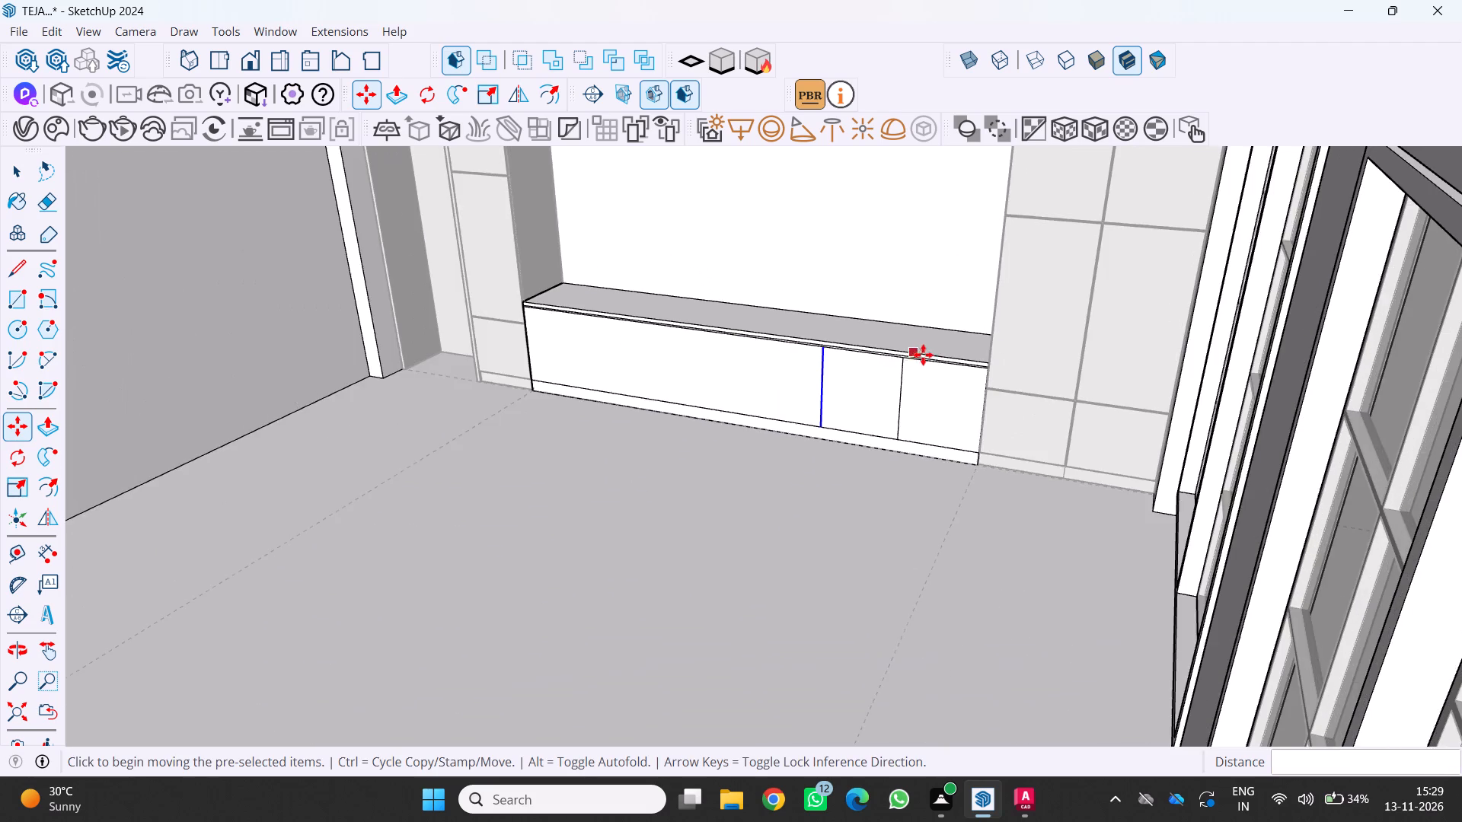
middle_drag(622, 364, 534, 325)
middle_click(534, 325)
middle_click(534, 323)
middle_click(534, 323)
middle_drag(535, 323, 702, 292)
middle_click(702, 292)
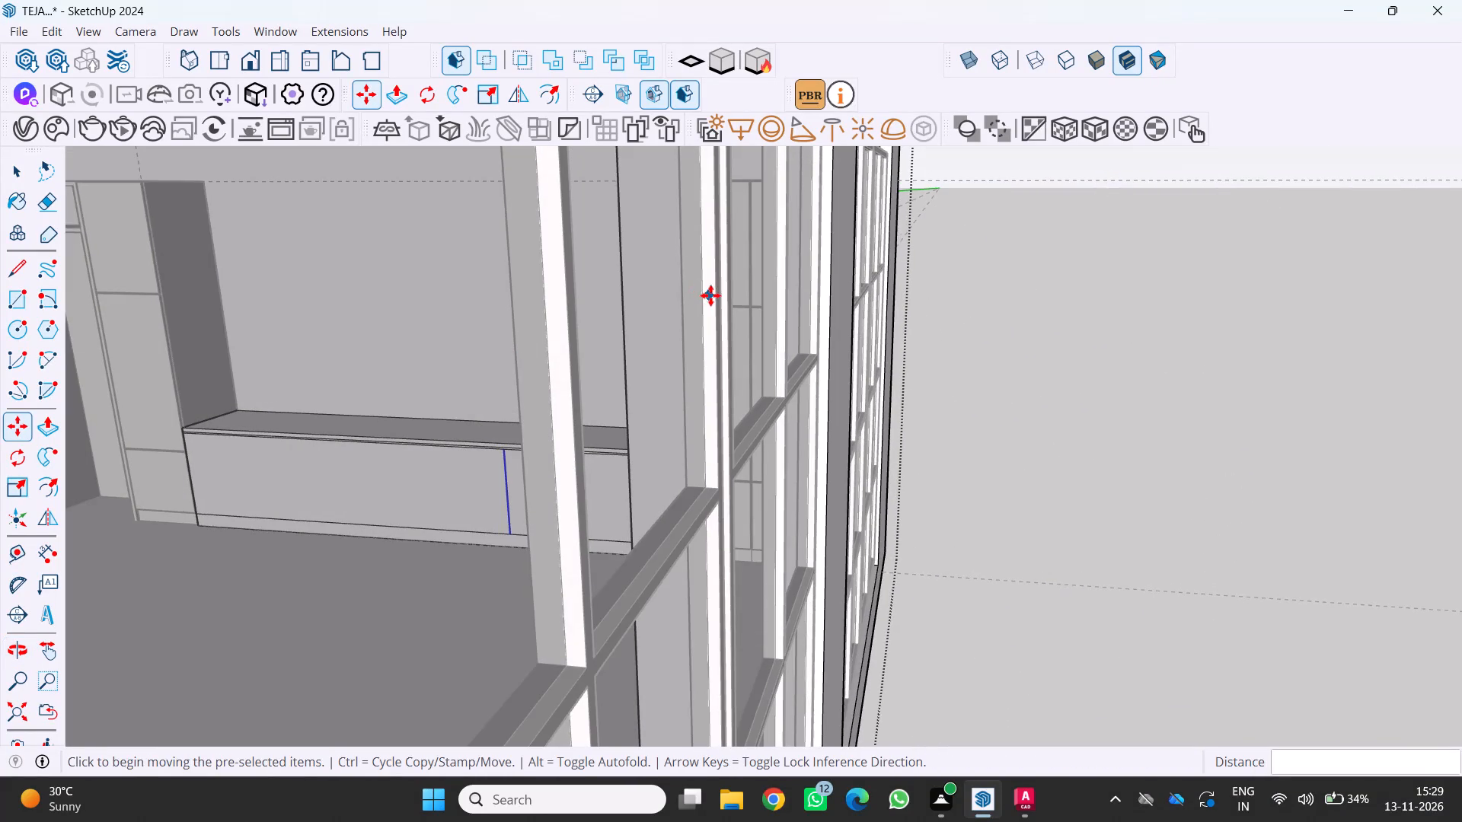
shift+middle_drag(712, 290, 1461, 188)
shift+scroll(1461, 188, up, 1)
scroll(1272, 342, down, 6)
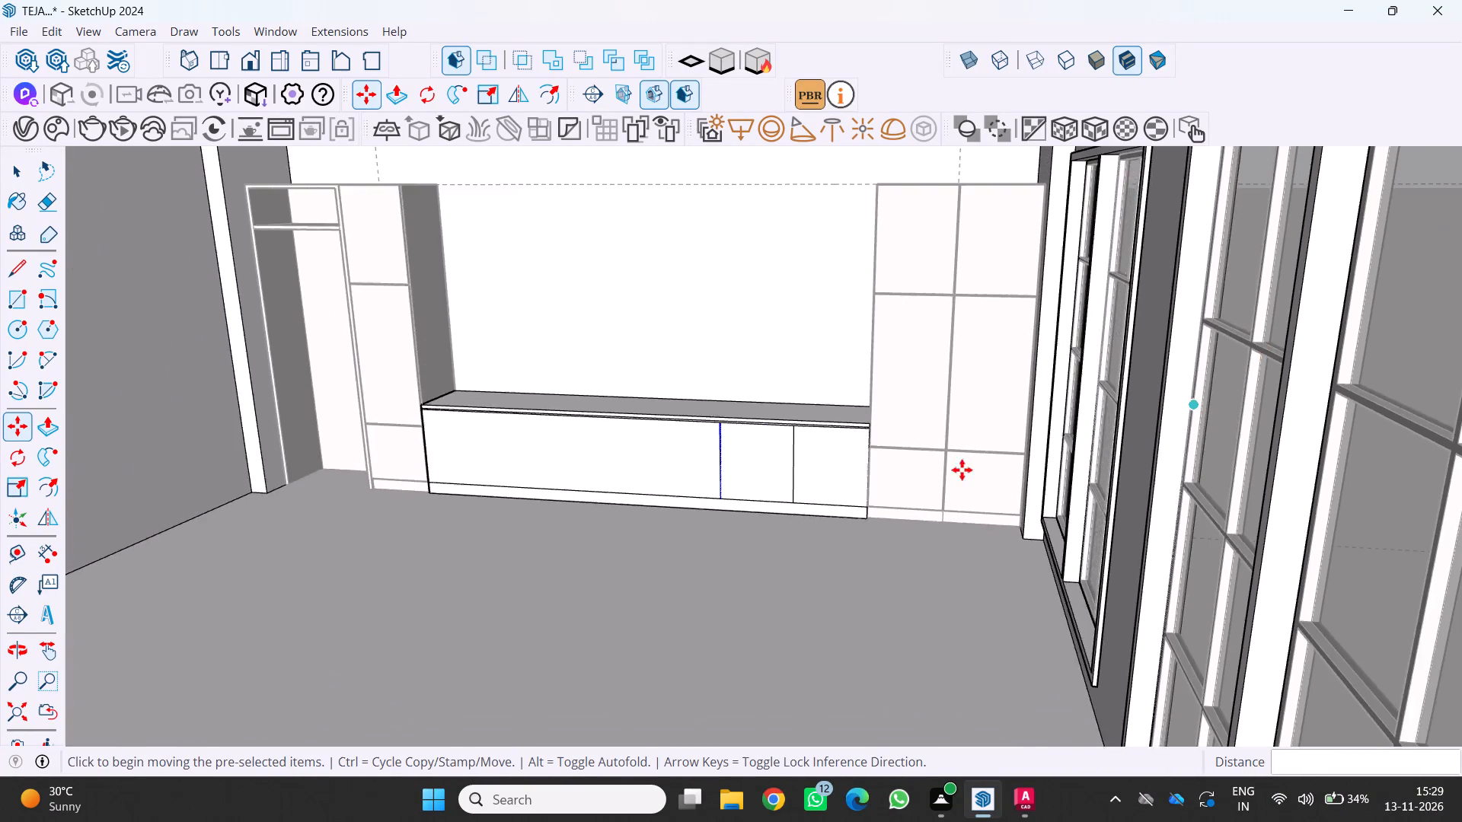
scroll(962, 470, down, 4)
scroll(863, 497, up, 1)
middle_drag(853, 502, 668, 517)
middle_drag(672, 519, 1319, 410)
scroll(672, 521, up, 1)
scroll(1319, 410, down, 9)
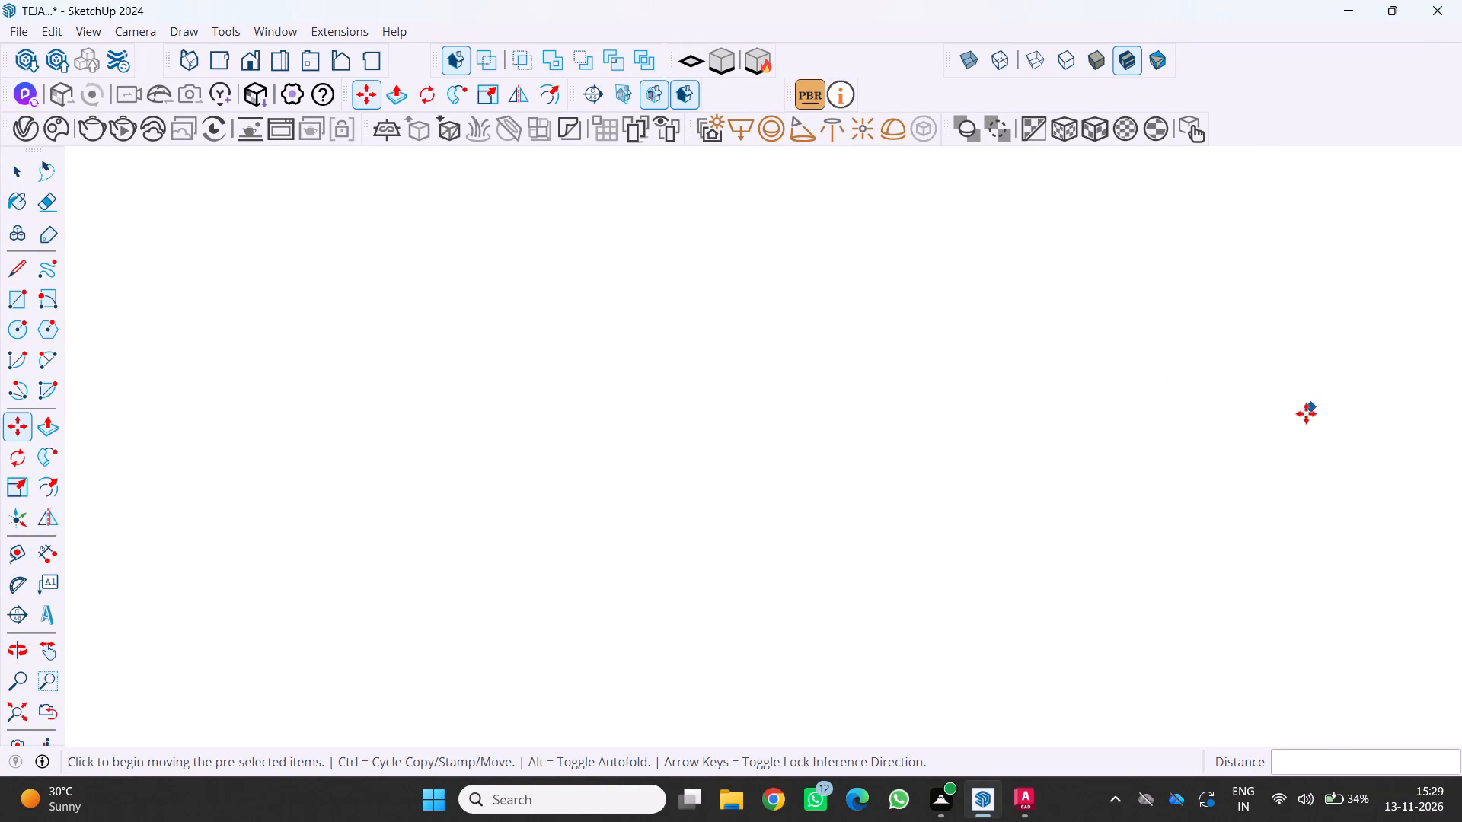
scroll(1306, 413, down, 2)
scroll(924, 527, down, 10)
scroll(438, 483, down, 7)
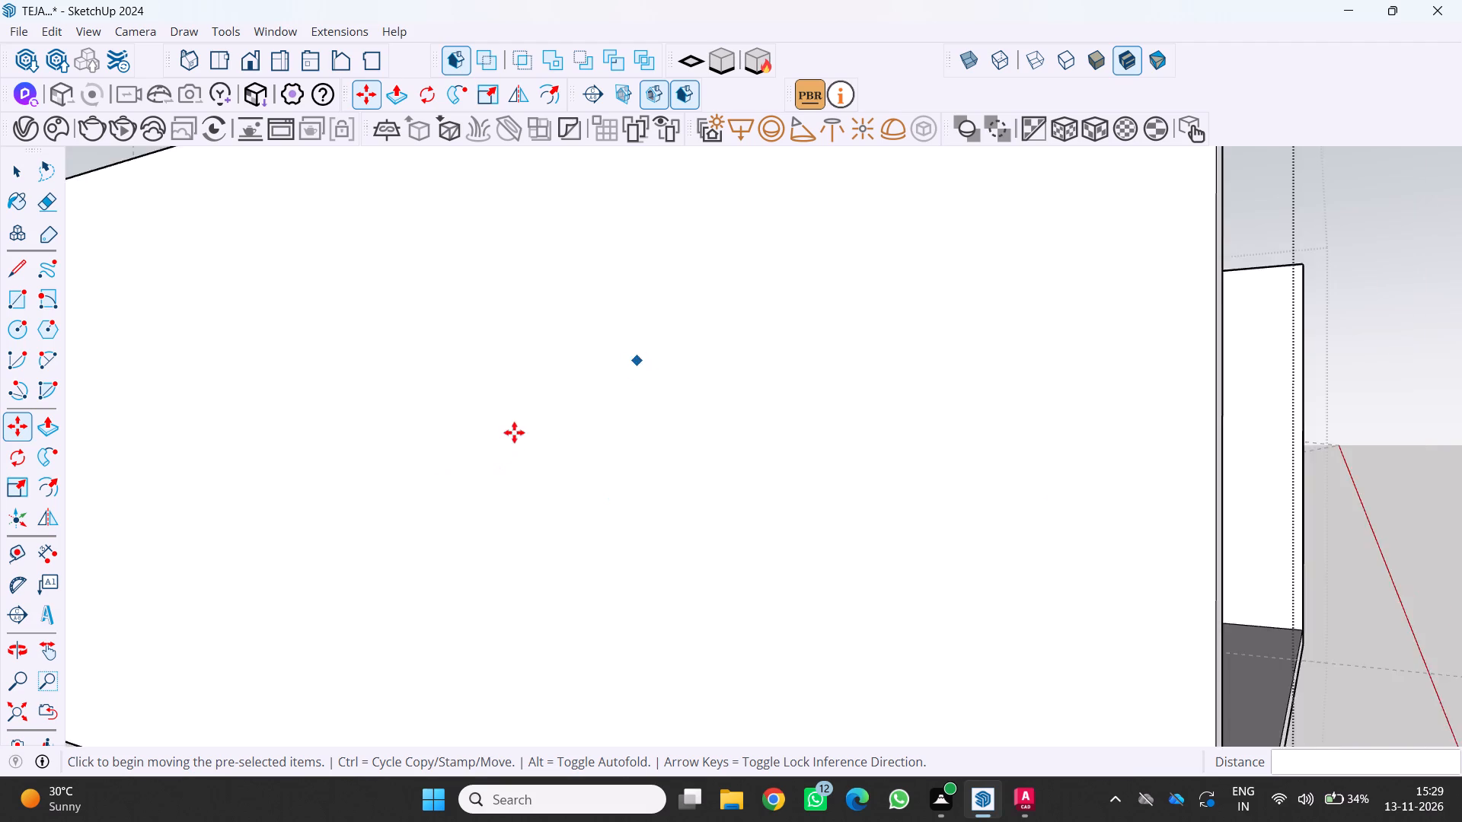
scroll(514, 432, down, 9)
middle_drag(1000, 339, 630, 455)
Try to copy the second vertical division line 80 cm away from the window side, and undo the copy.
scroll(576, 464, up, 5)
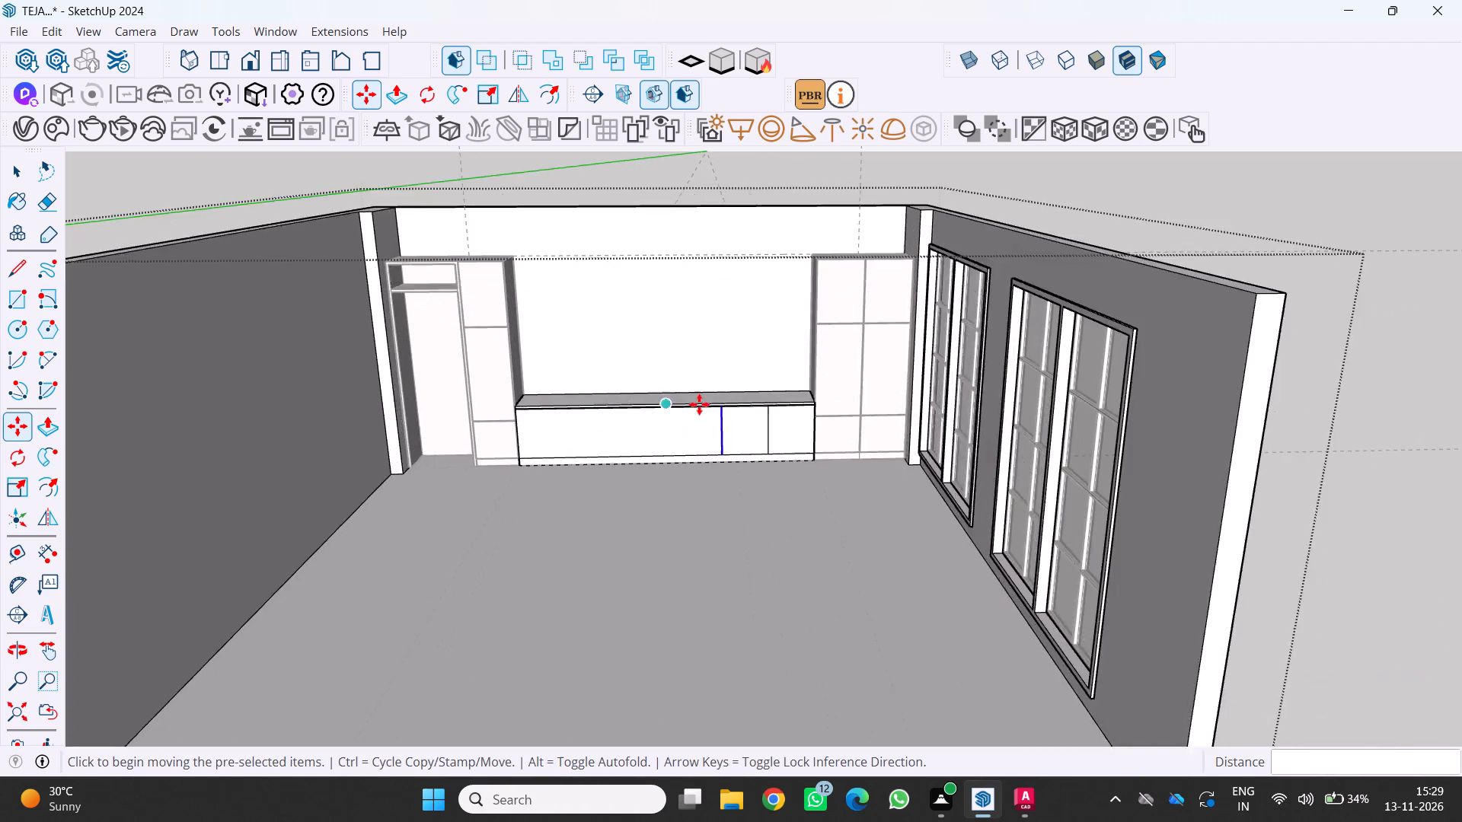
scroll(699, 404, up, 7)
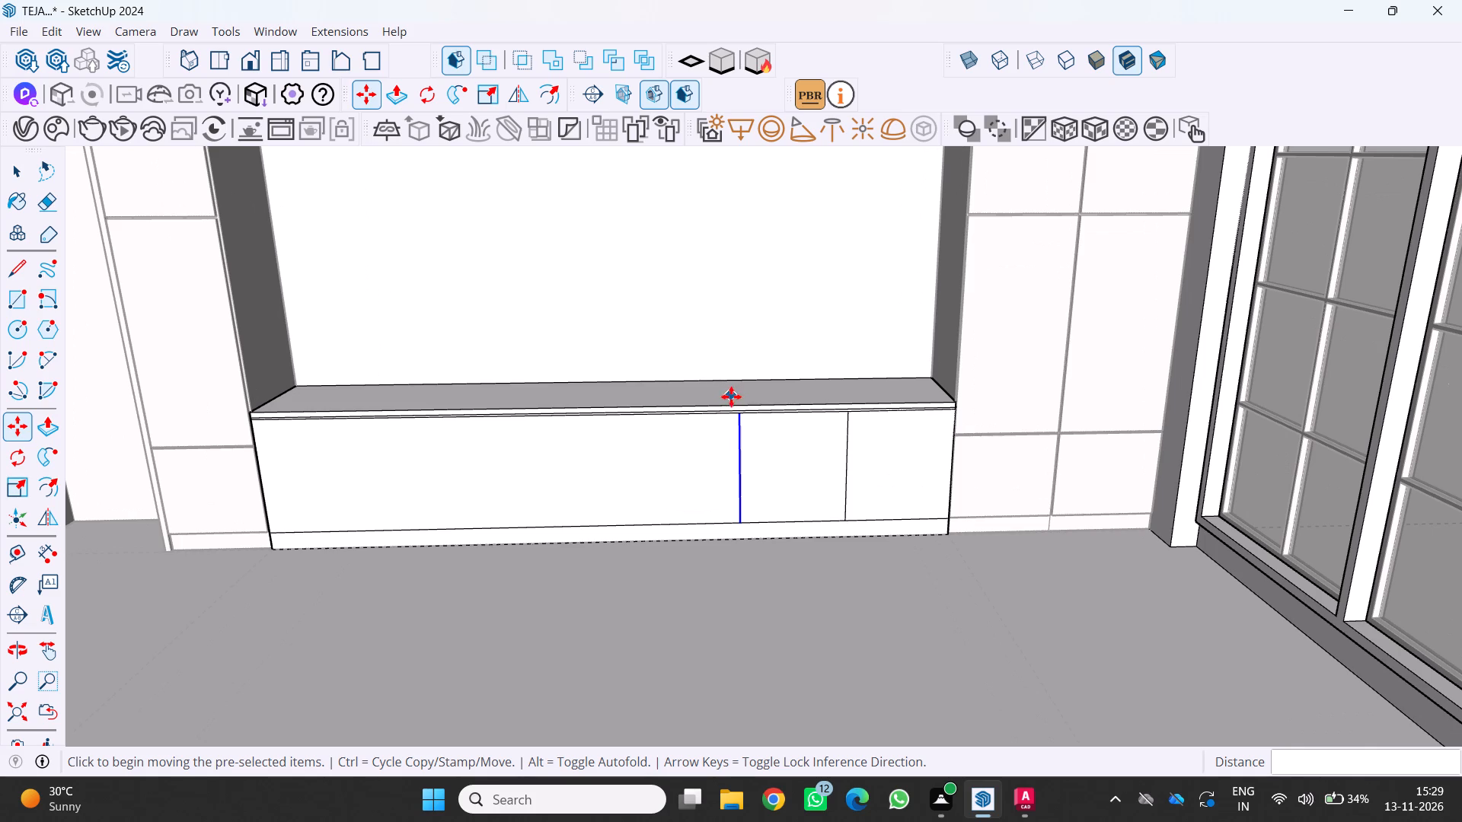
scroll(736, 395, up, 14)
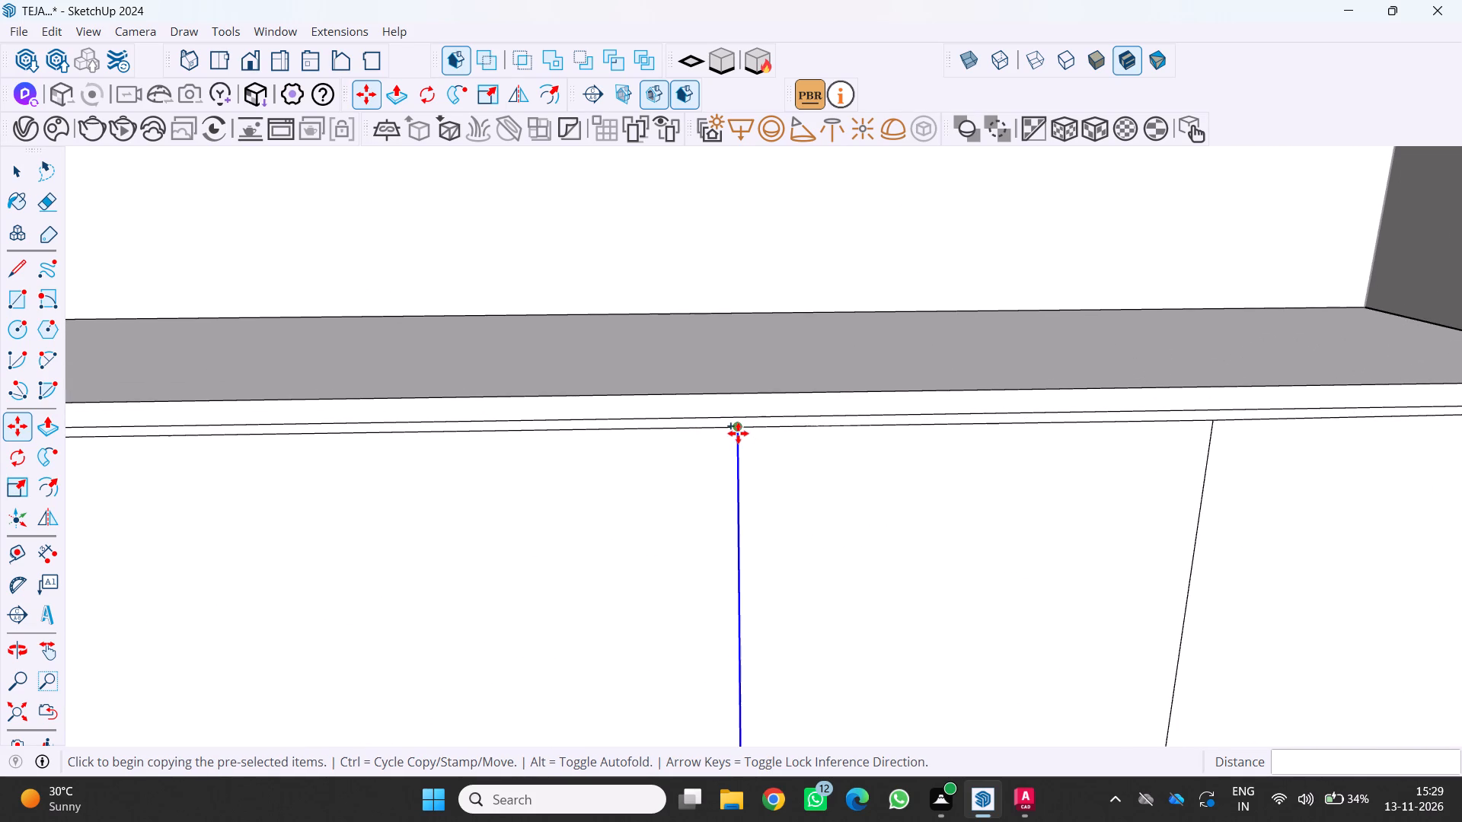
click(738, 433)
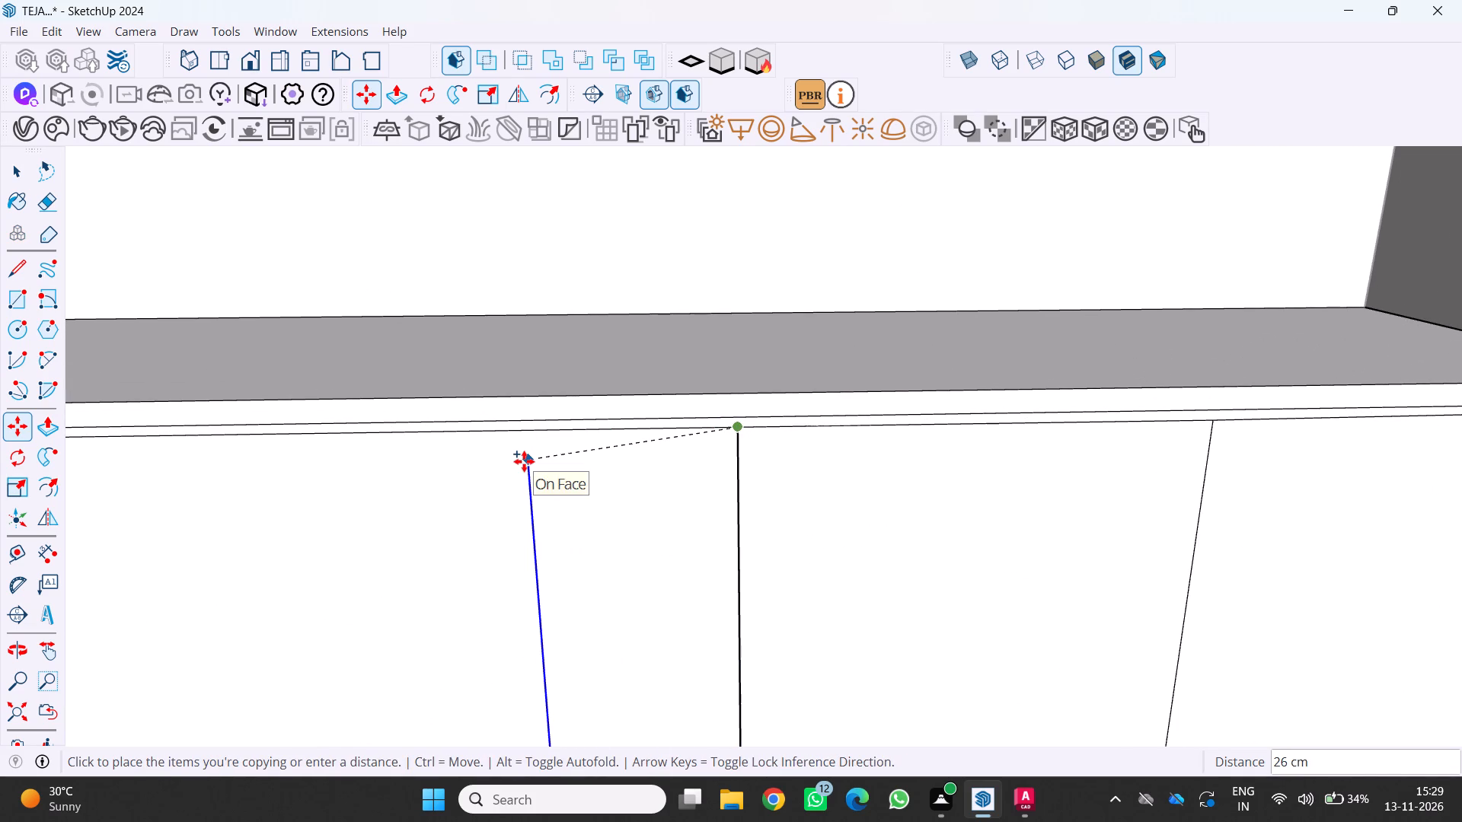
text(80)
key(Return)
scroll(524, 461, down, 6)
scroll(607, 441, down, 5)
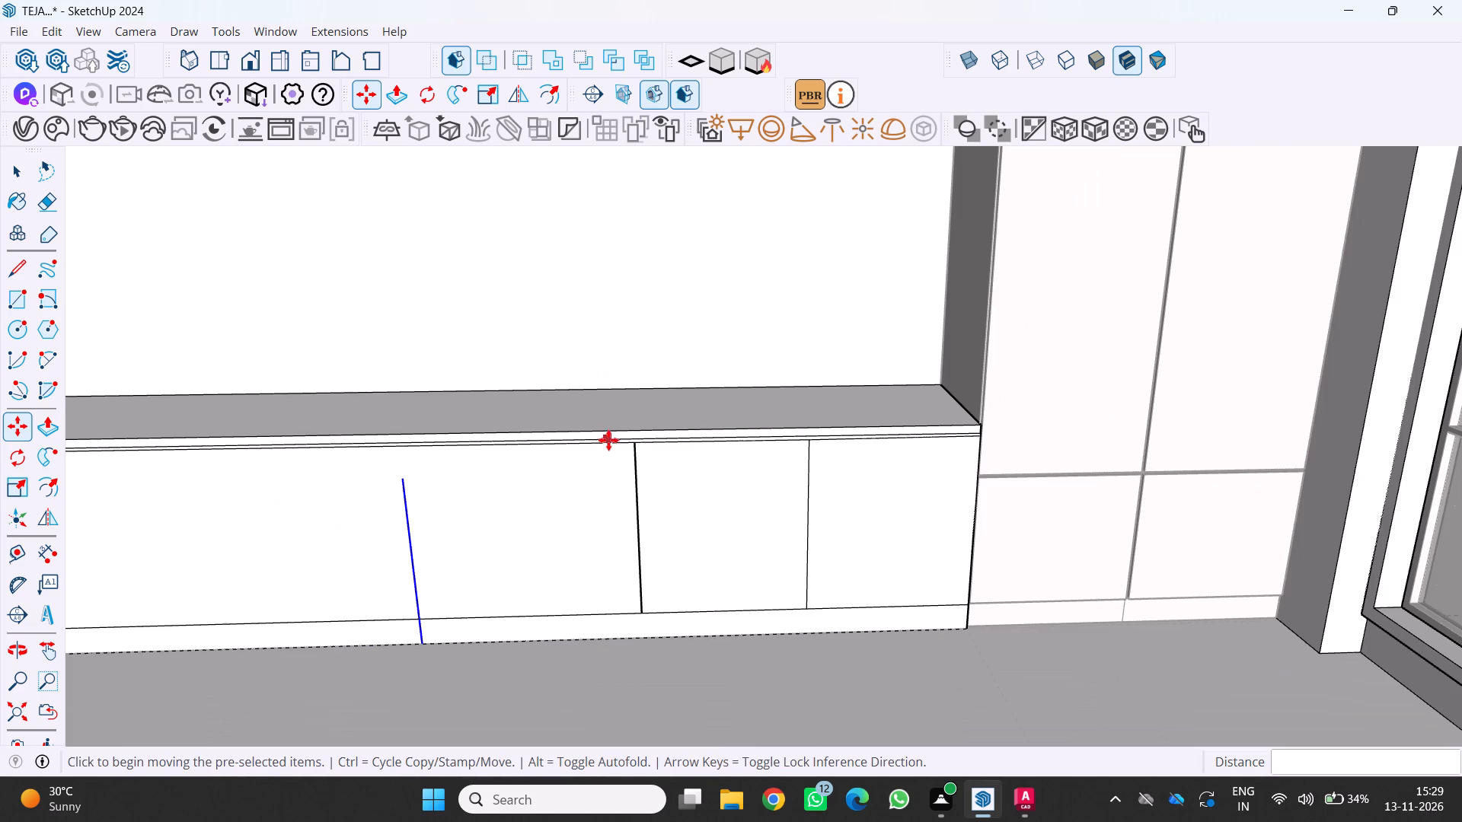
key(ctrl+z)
Copy the second vertical division line on the low cabinet's front 80 cm away from the window side along the lower groove line.
scroll(612, 451, up, 3)
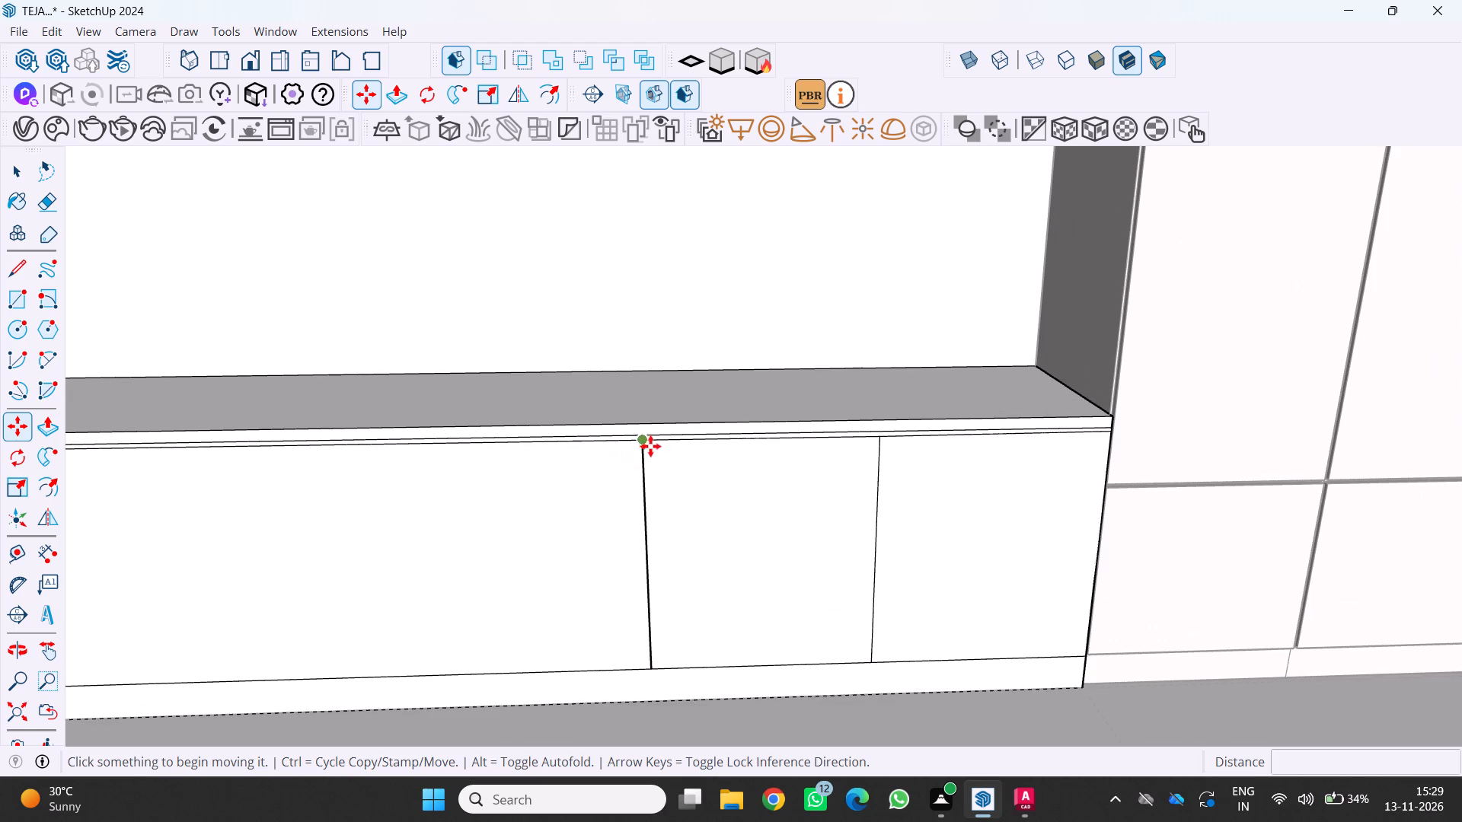
key(space)
click(643, 460)
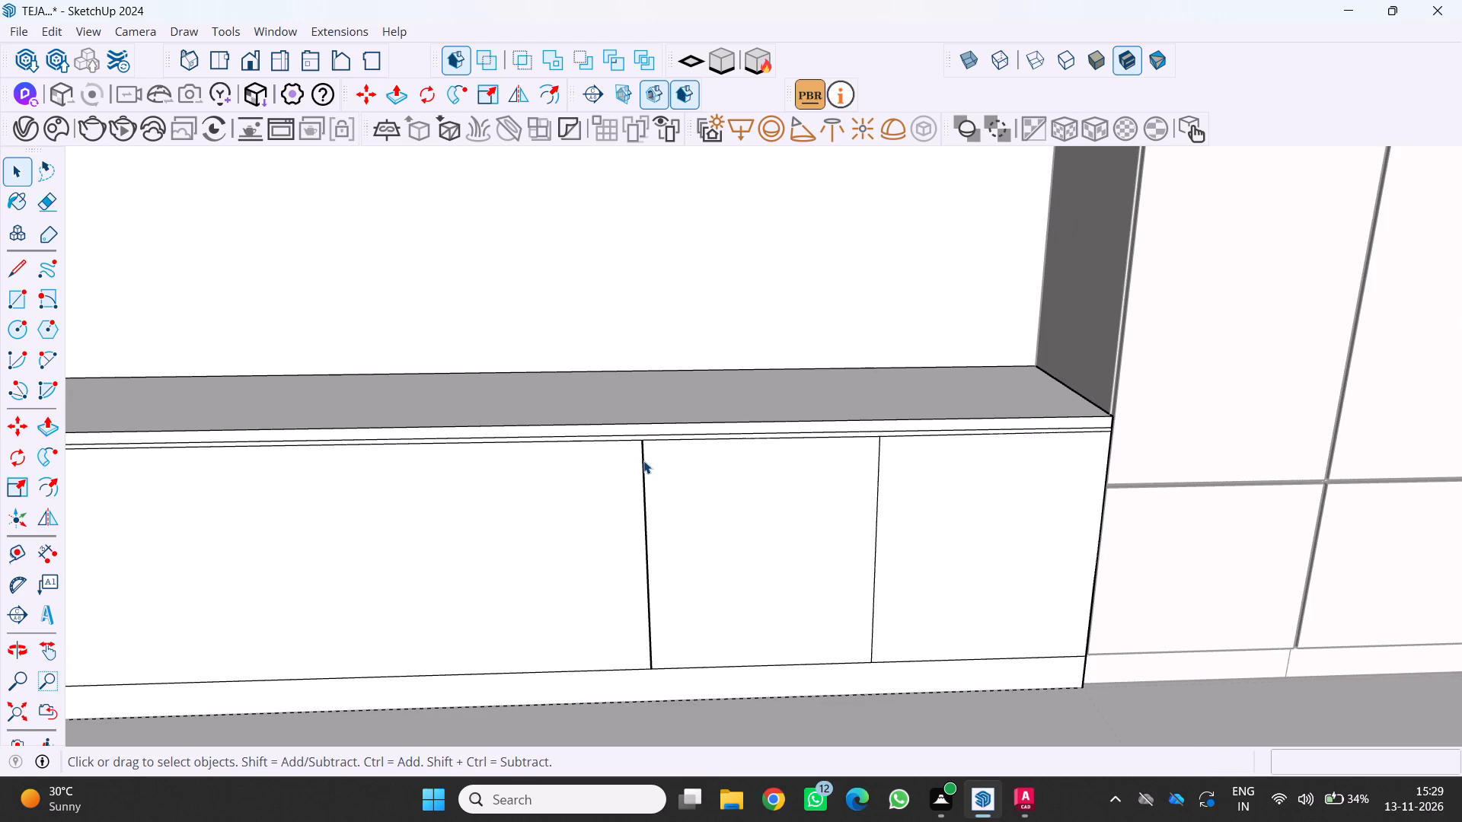
key(m)
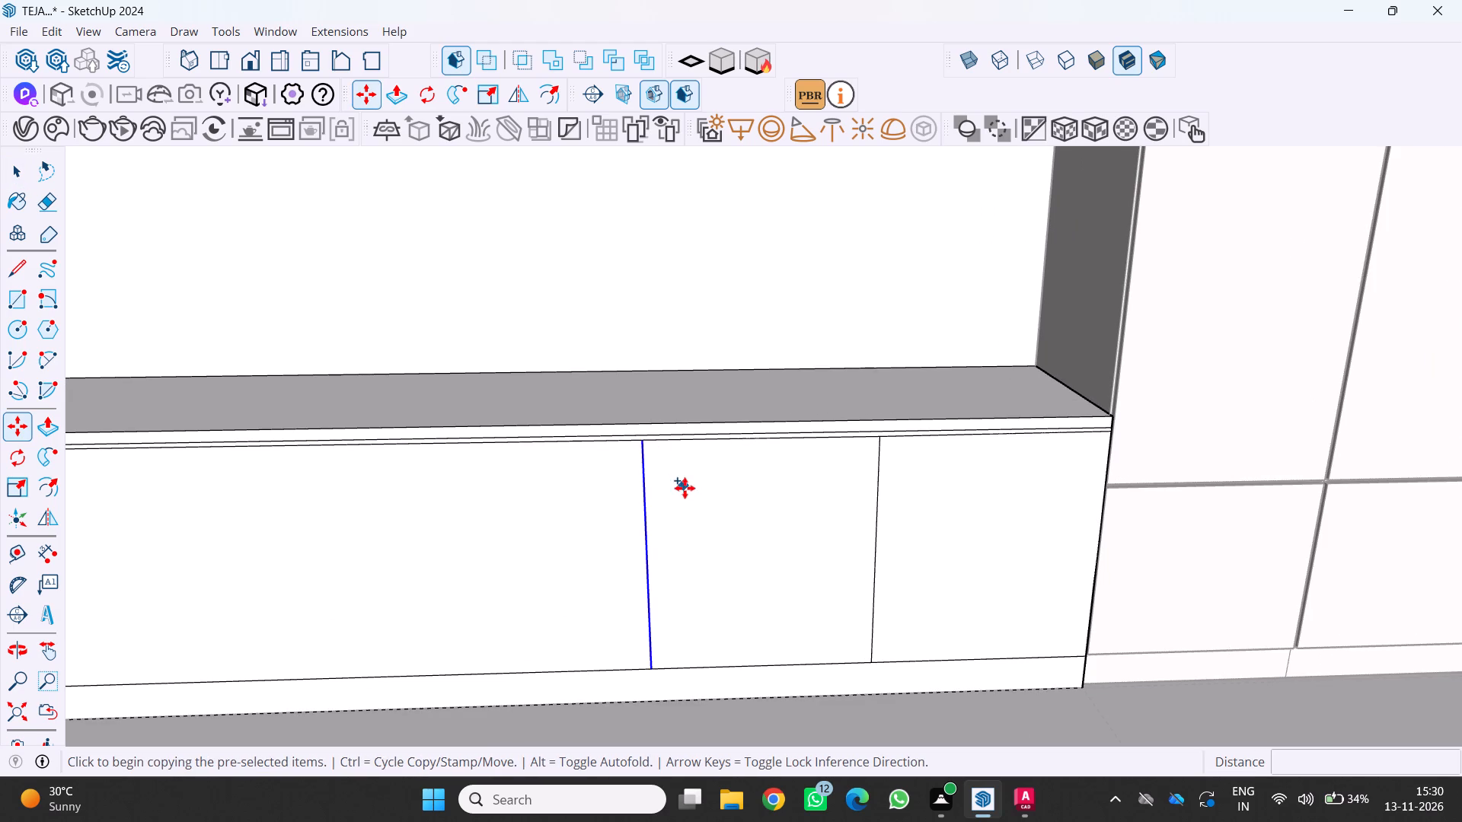
scroll(655, 470, up, 5)
click(645, 435)
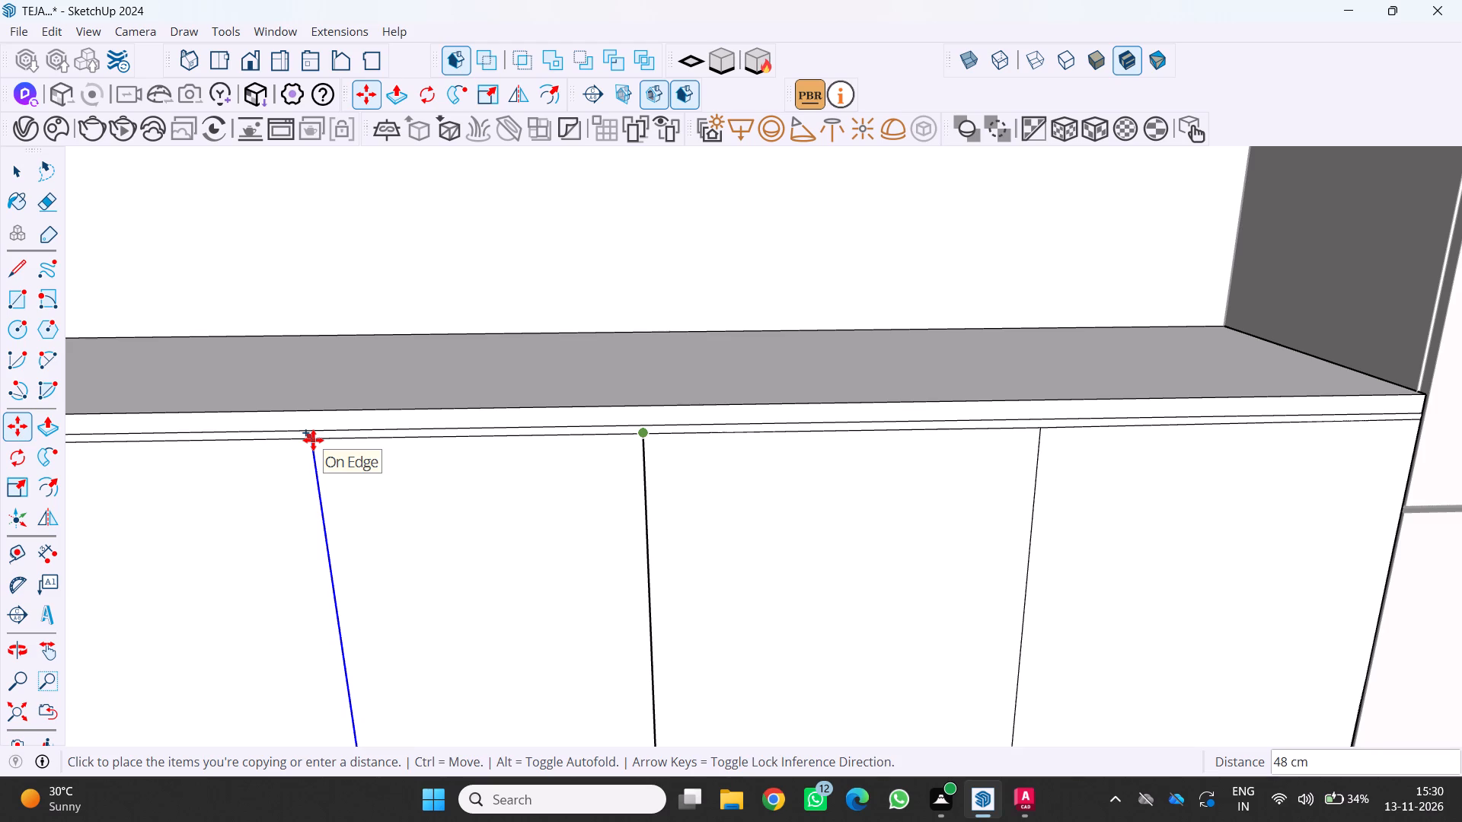
text(80)
key(Return)
Examine the spacing of the division lines on the low cabinet's front between the two wardrobe units.
scroll(321, 447, down, 2)
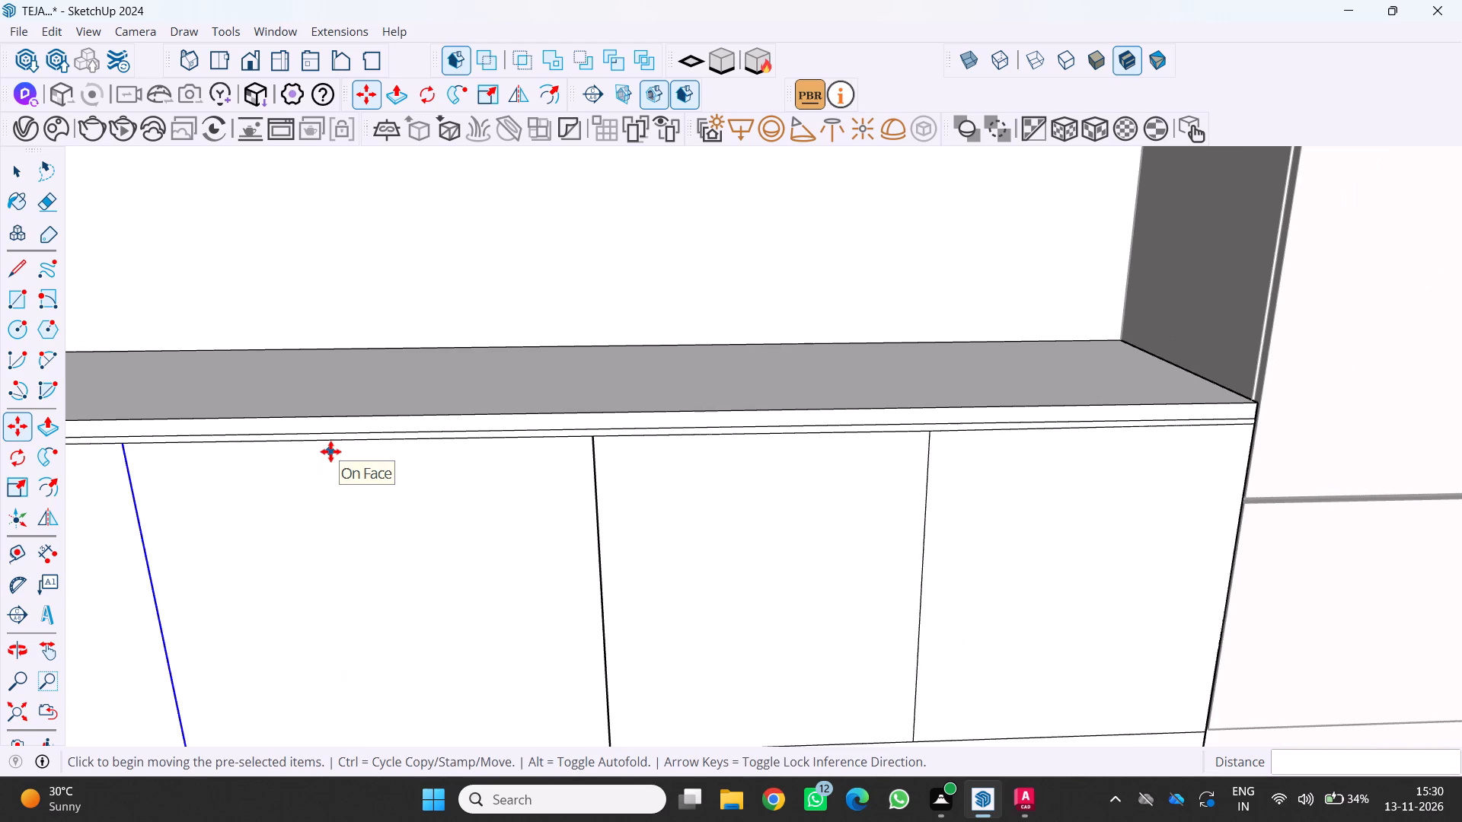
scroll(474, 405, down, 9)
middle_drag(548, 419, 532, 422)
scroll(548, 419, up, 1)
middle_click(532, 422)
scroll(531, 417, down, 8)
middle_drag(297, 524, 231, 505)
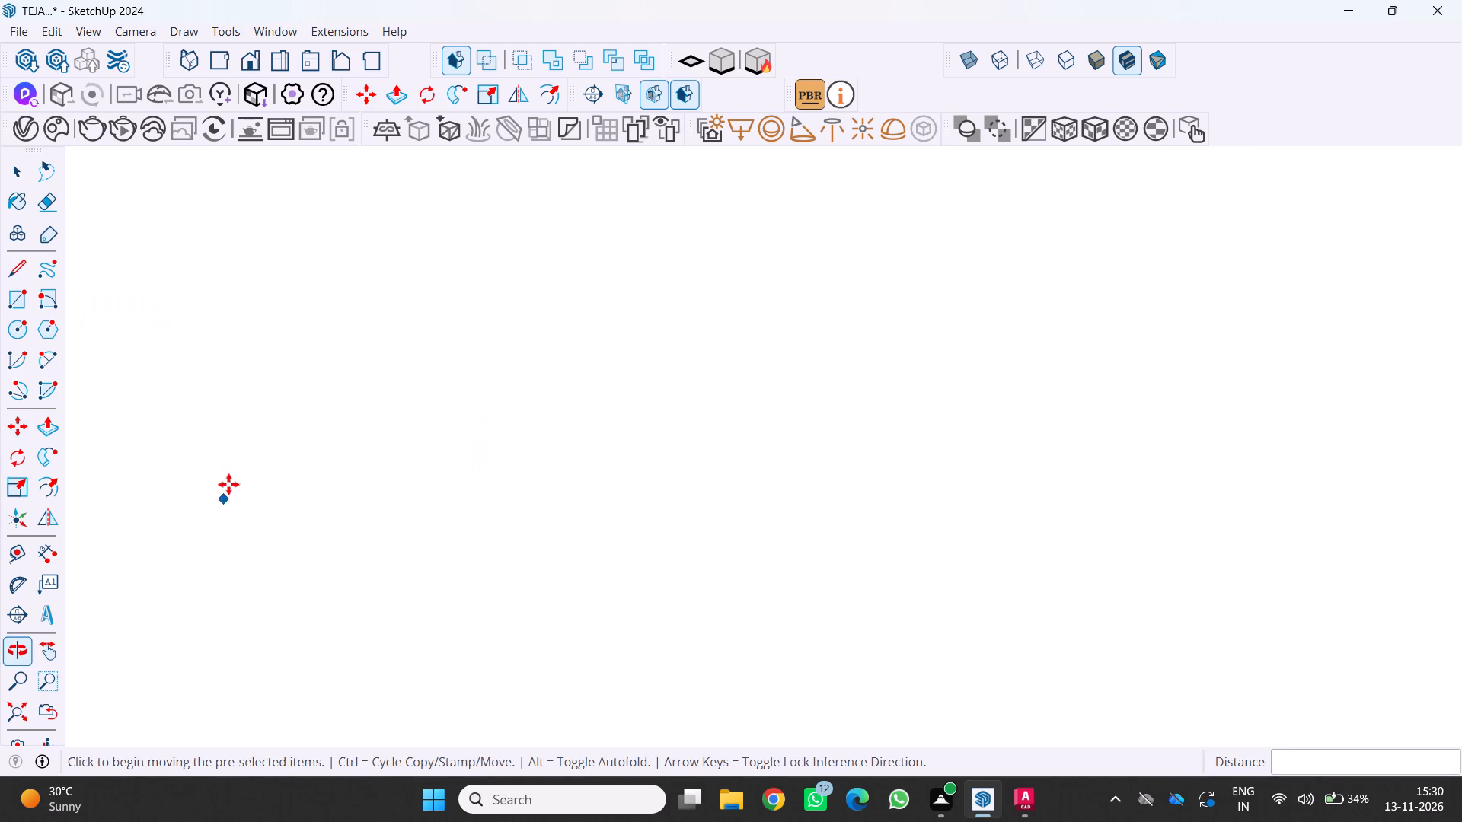
scroll(251, 457, up, 2)
scroll(293, 458, down, 20)
scroll(293, 458, down, 4)
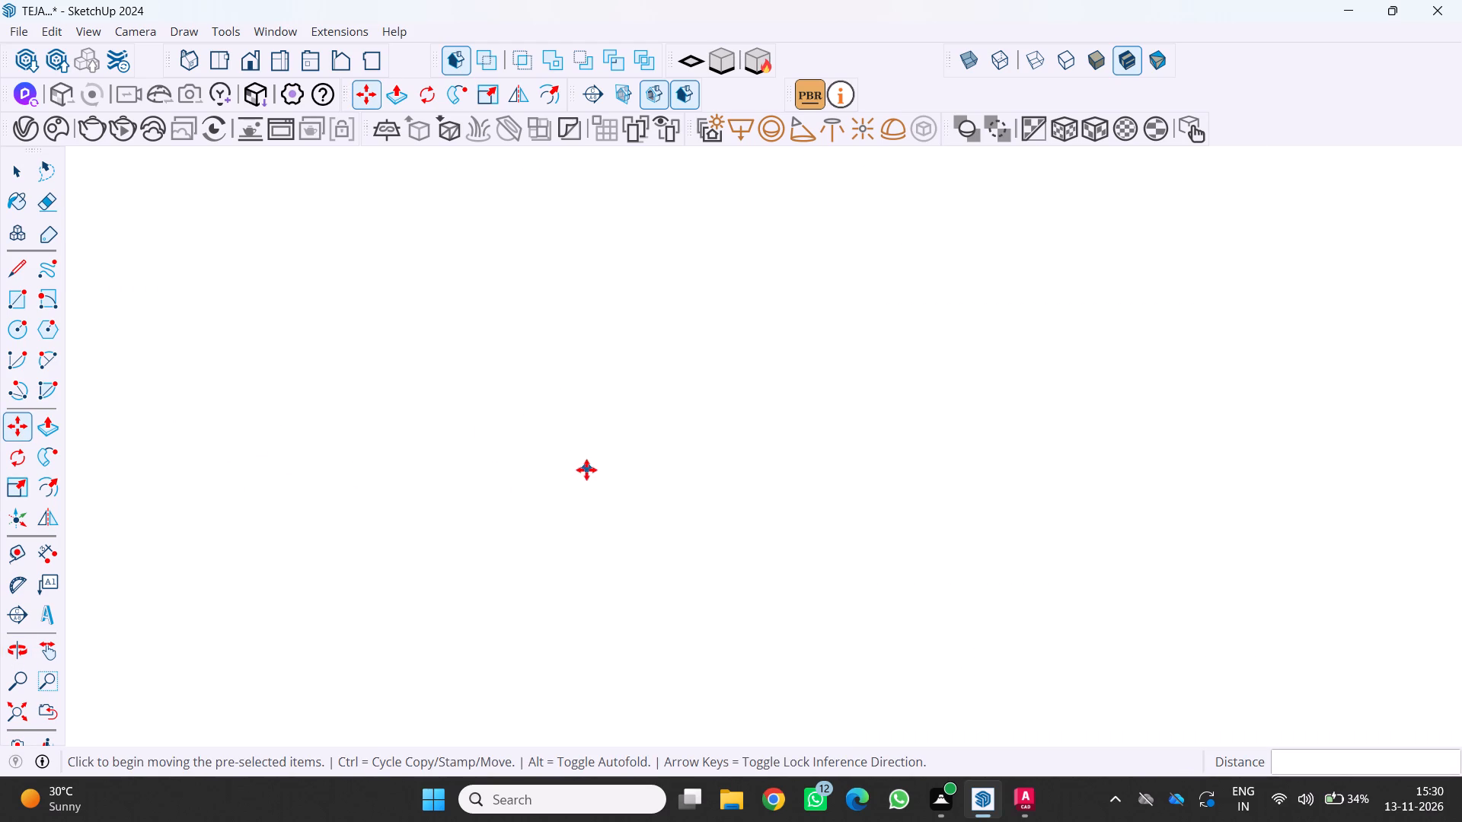
scroll(586, 470, down, 20)
scroll(586, 470, down, 9)
middle_drag(568, 469, 493, 481)
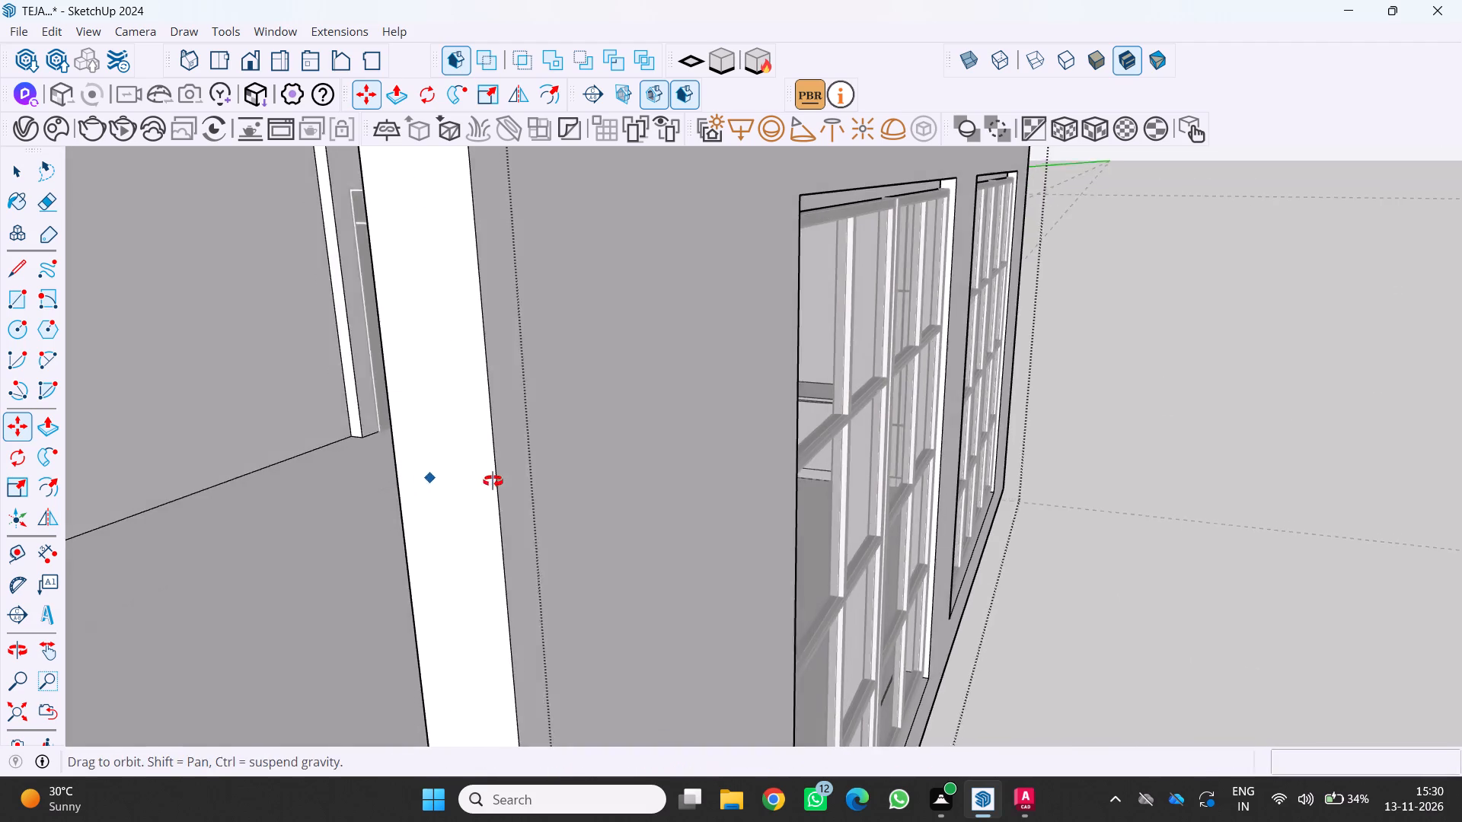
middle_drag(493, 481, 485, 482)
scroll(322, 515, up, 1)
scroll(332, 515, down, 4)
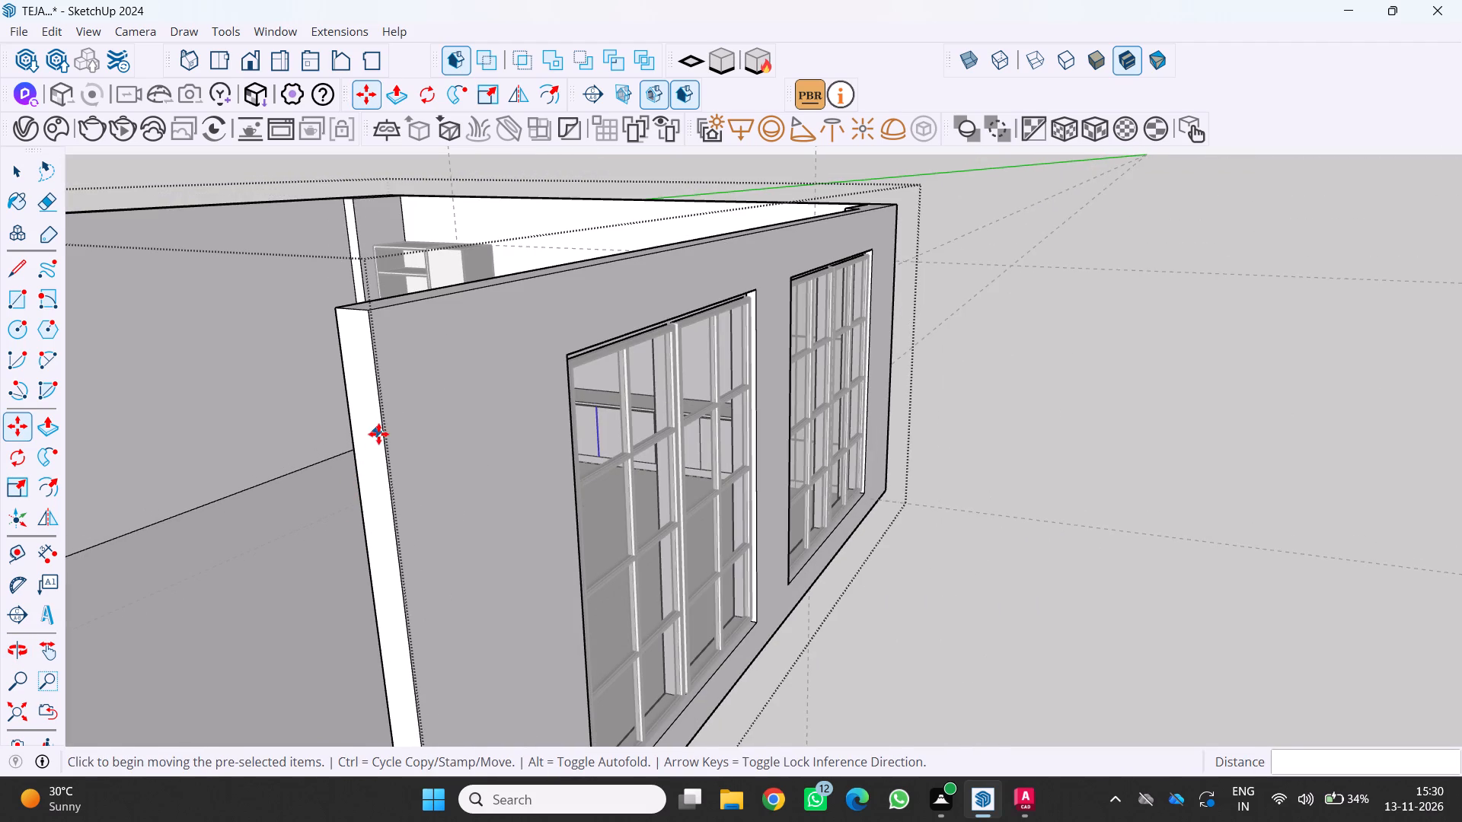
shift+middle_drag(378, 434, 1439, 515)
shift+middle_click(1439, 515)
scroll(1129, 610, up, 3)
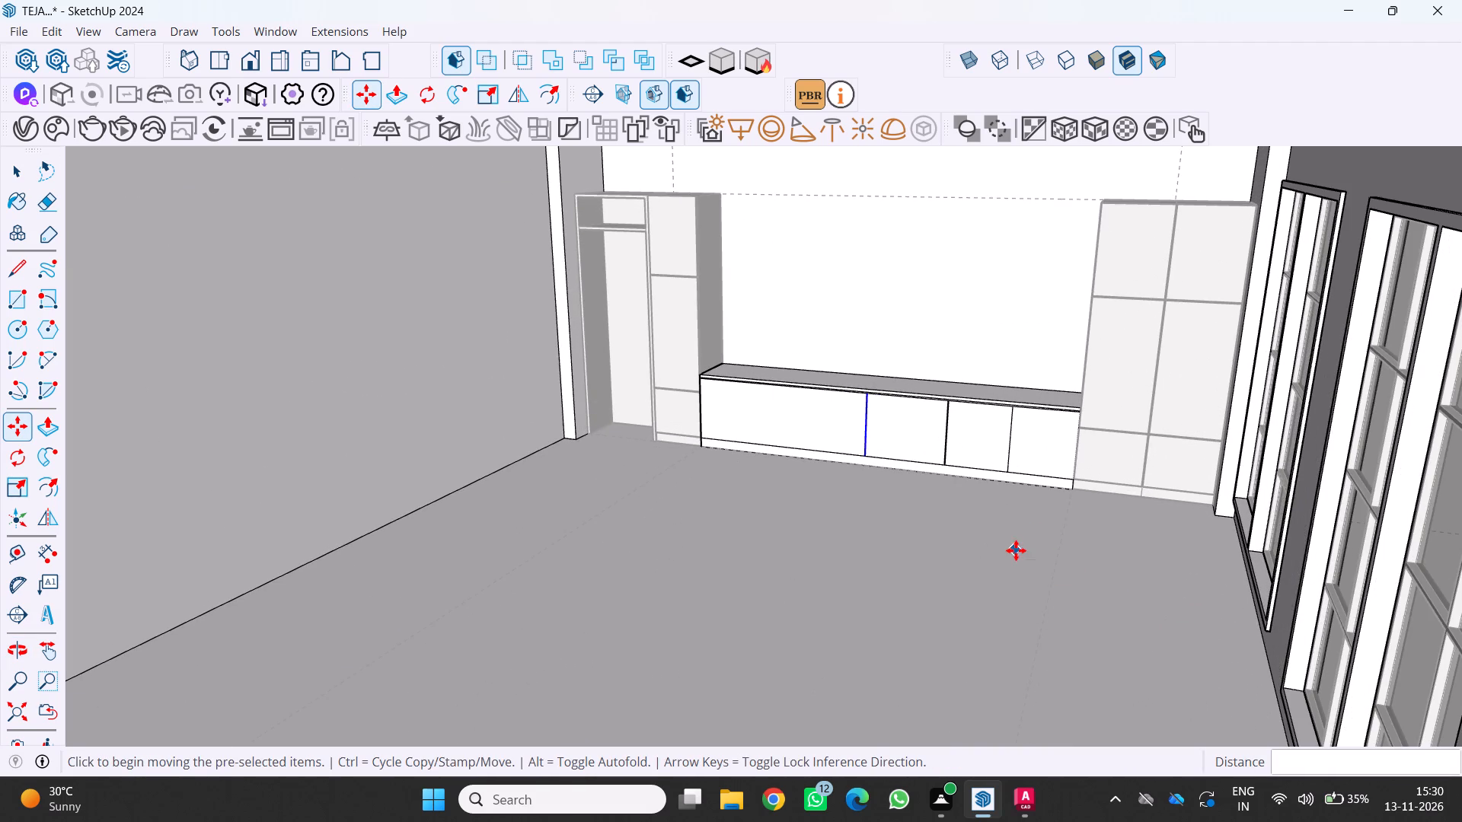
scroll(1026, 578, up, 1)
middle_drag(1026, 578, 1068, 523)
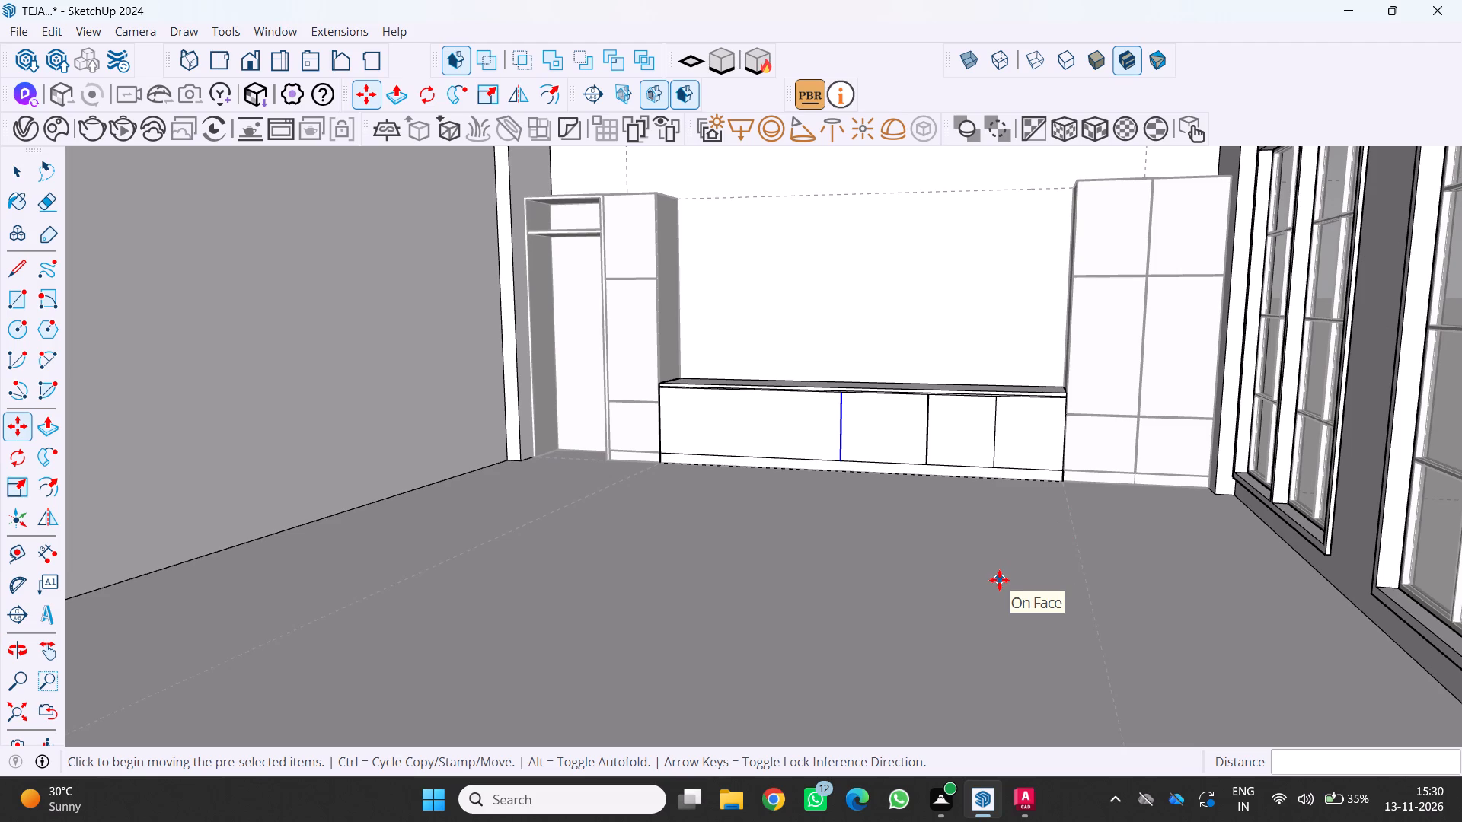
middle_drag(1016, 620, 1006, 624)
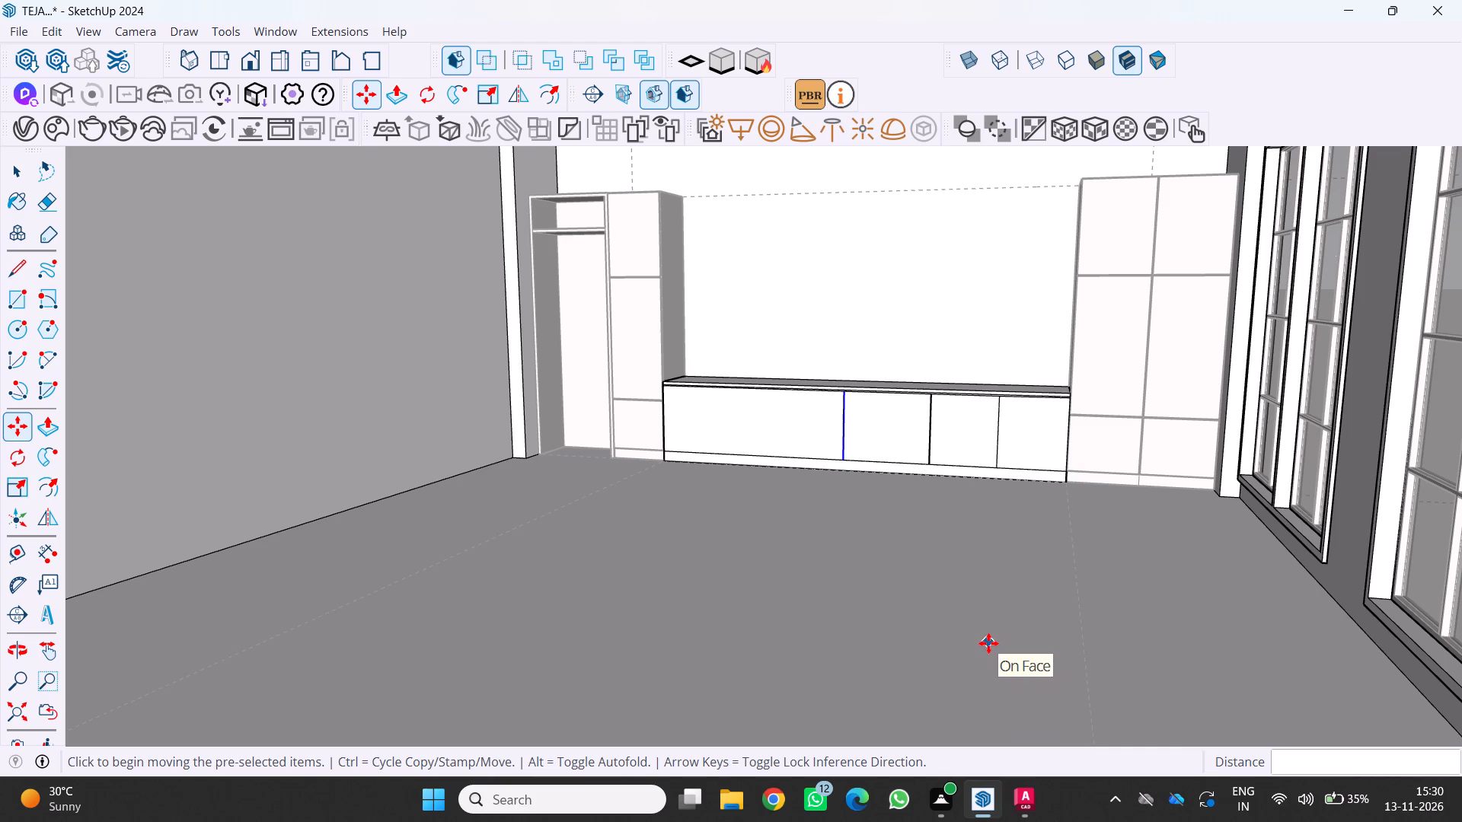
middle_drag(955, 663, 934, 675)
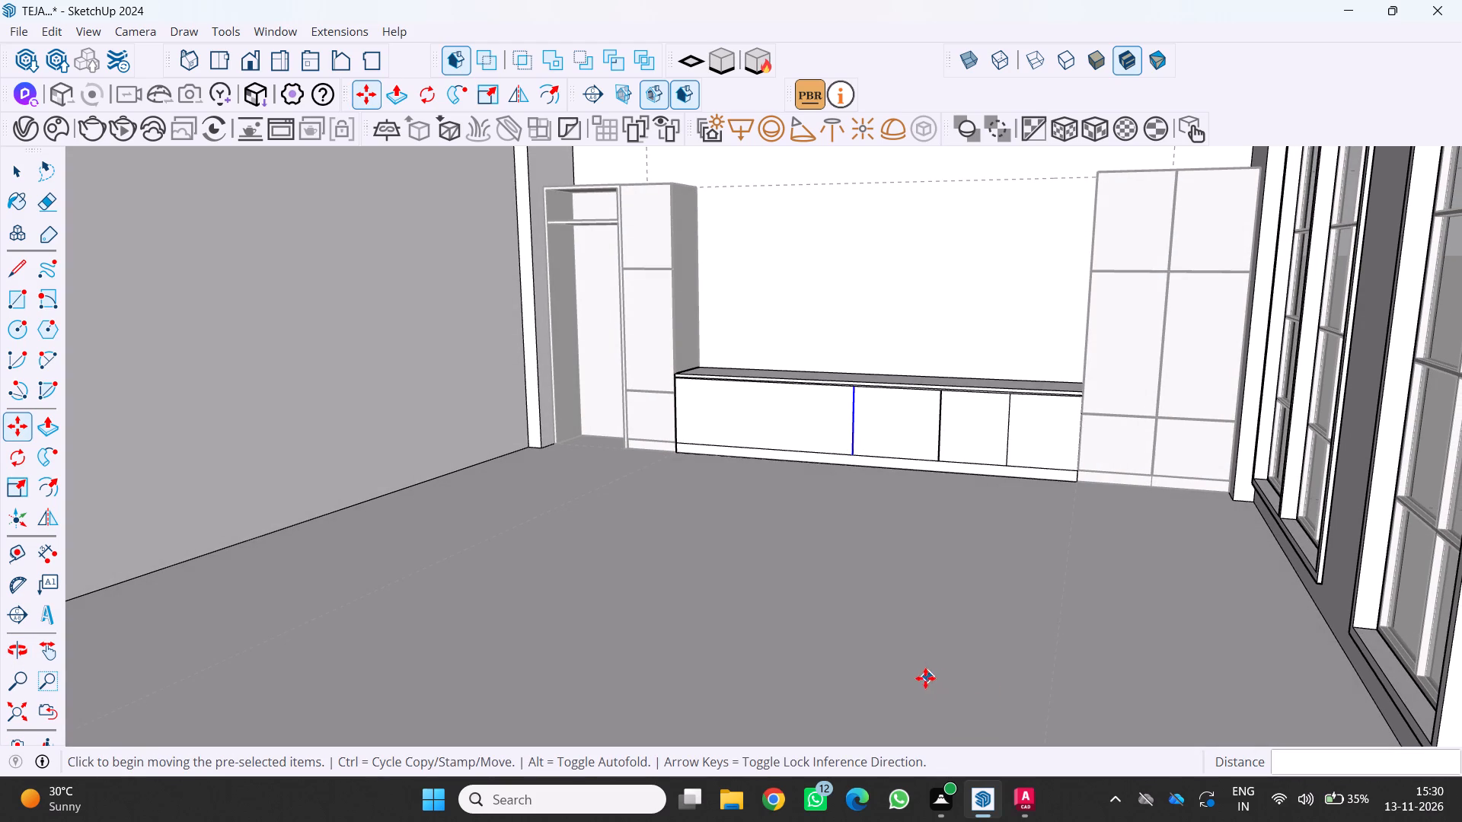
Copy the third vertical division line on the low cabinet's front another 80 cm away from the window side.
scroll(958, 638, up, 4)
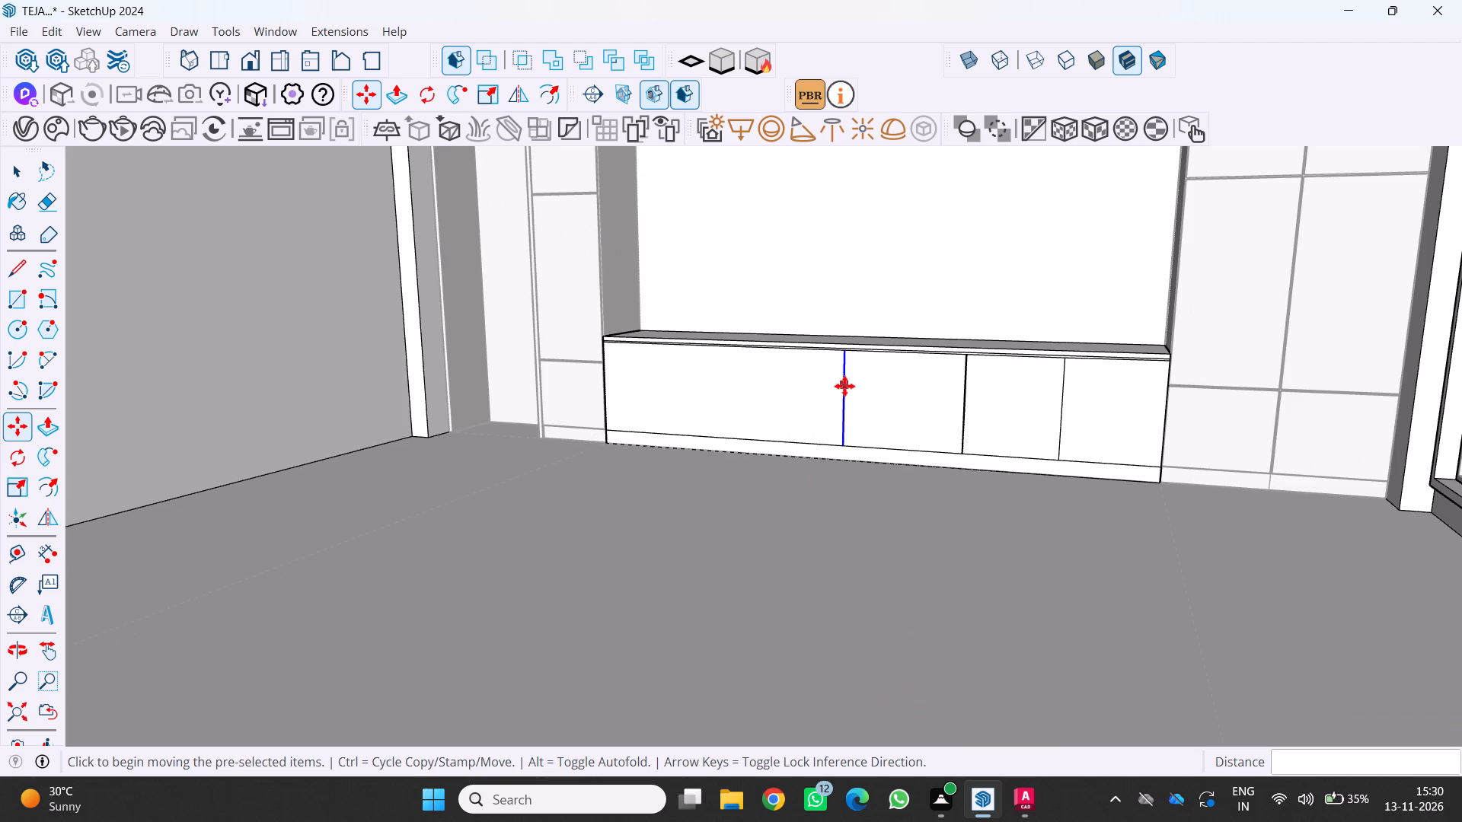
scroll(857, 365, up, 3)
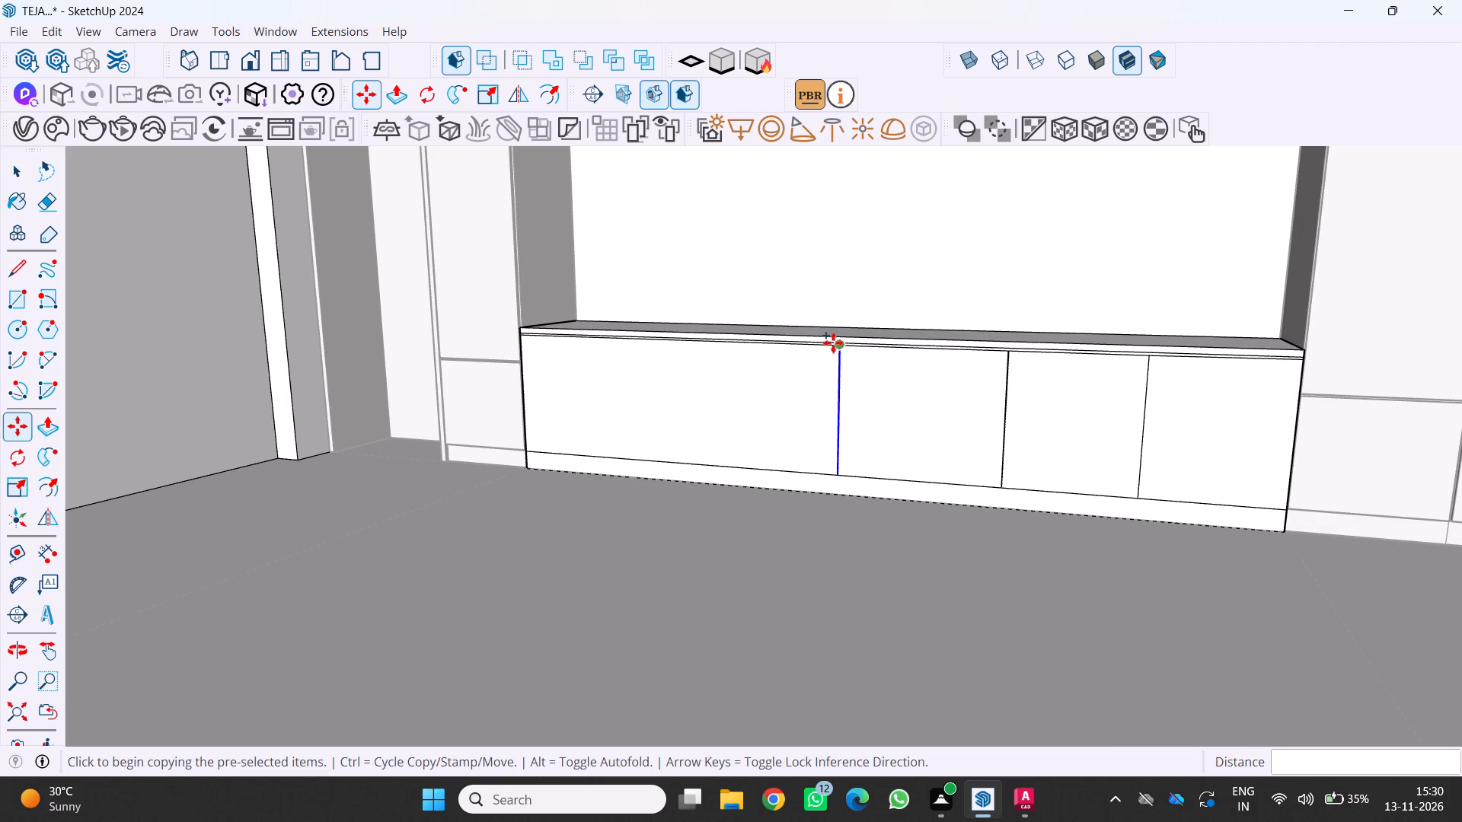
click(838, 345)
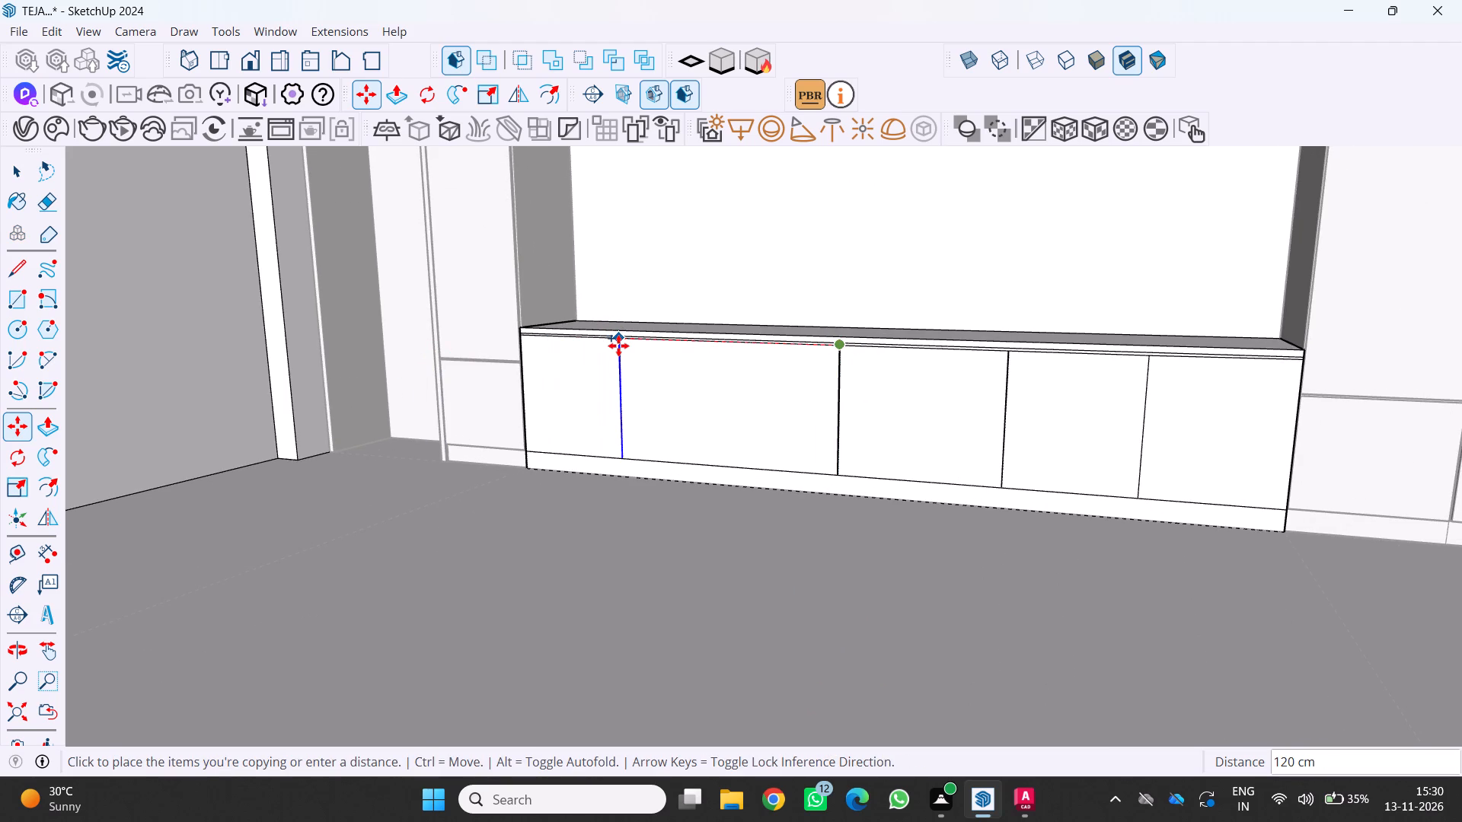
text(80)
key(Return)
Draw a rectangle from about mid-width of the end panel's lower groove line to the division line's foot, splitting the panel beside the open wardrobe.
middle_drag(668, 361, 775, 323)
scroll(775, 327, down, 4)
middle_drag(698, 378, 583, 419)
scroll(646, 369, up, 2)
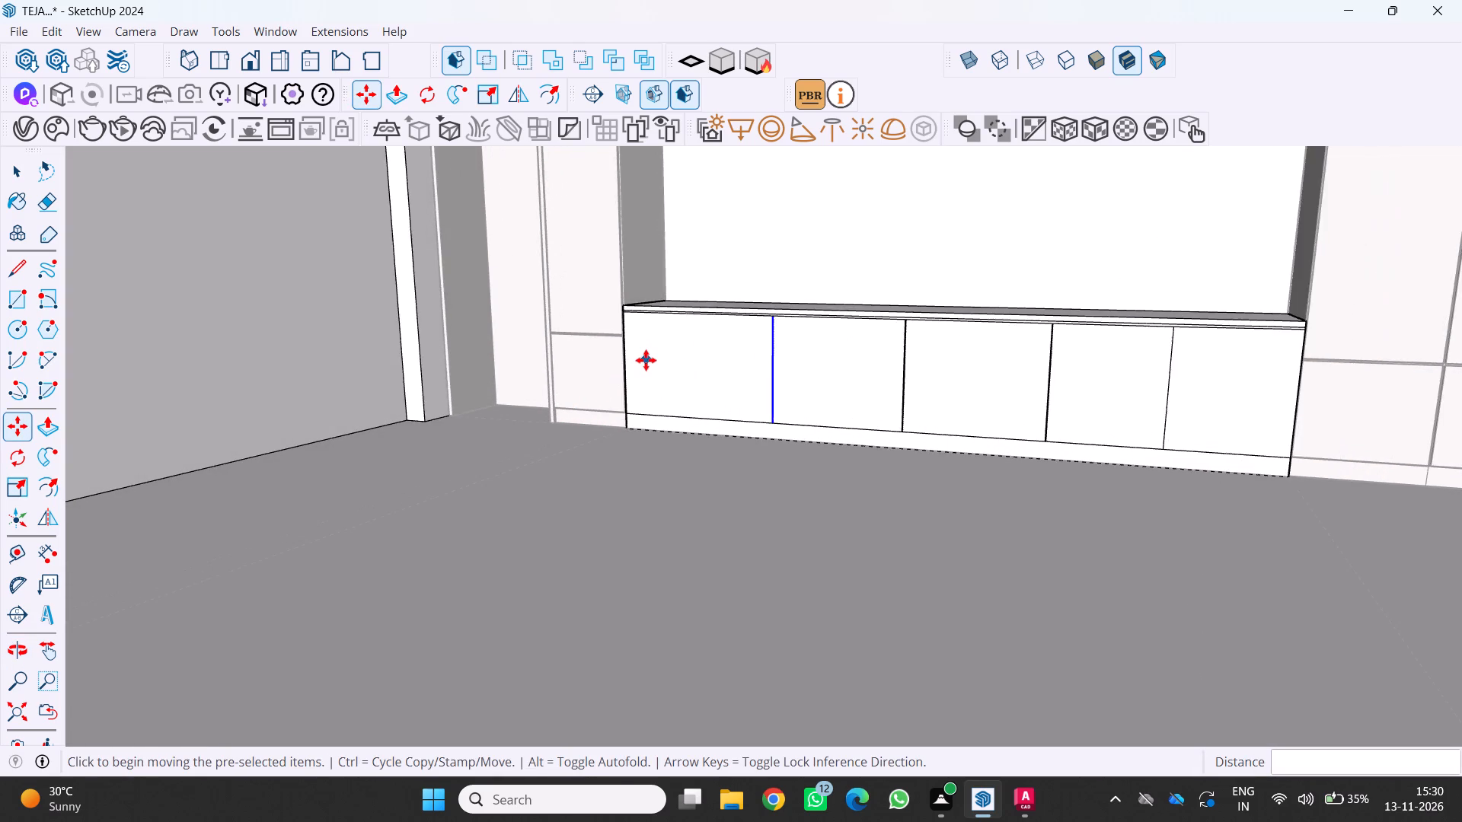
scroll(646, 360, up, 5)
key(r)
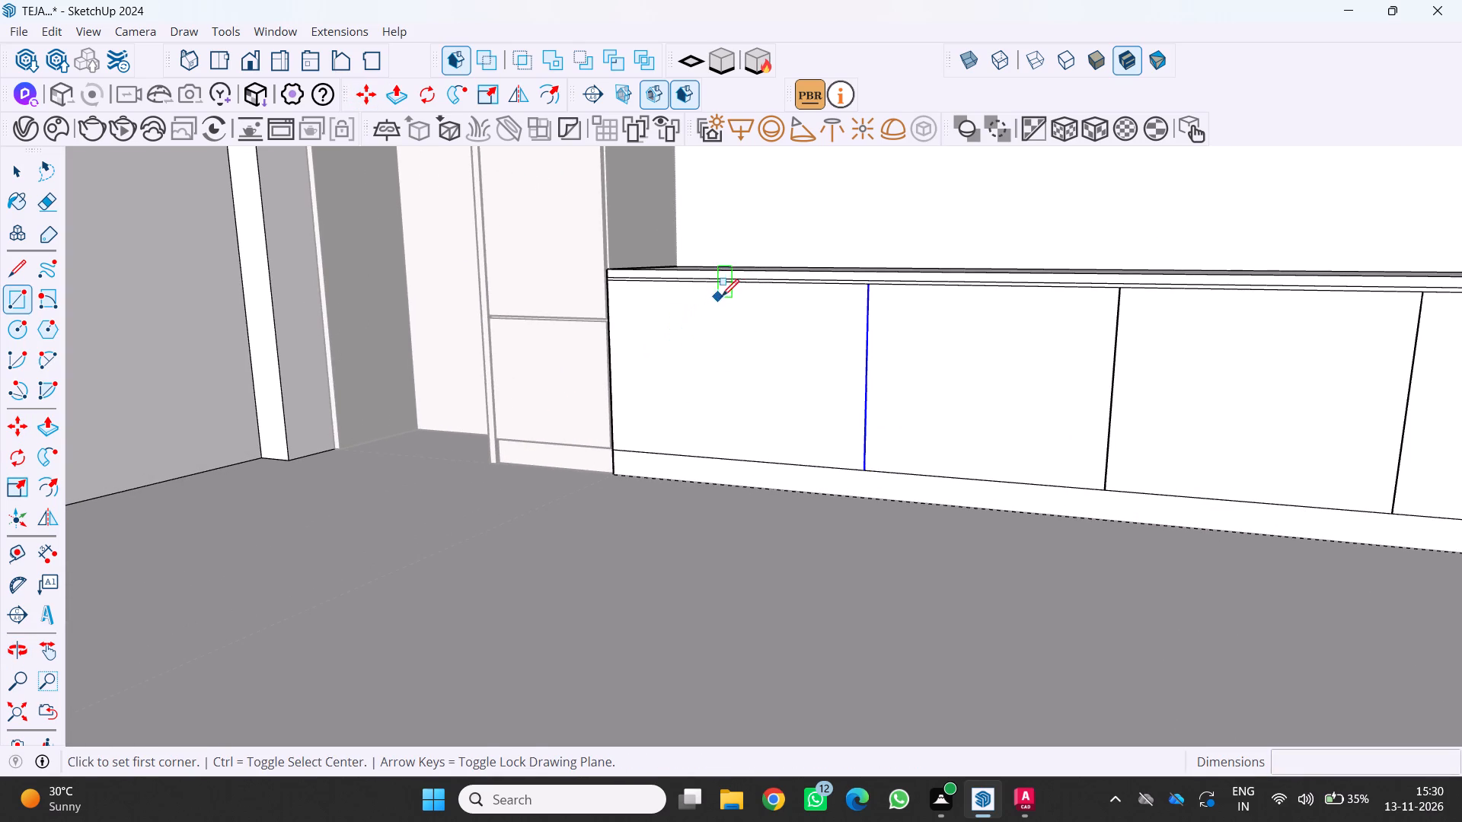
scroll(734, 288, up, 3)
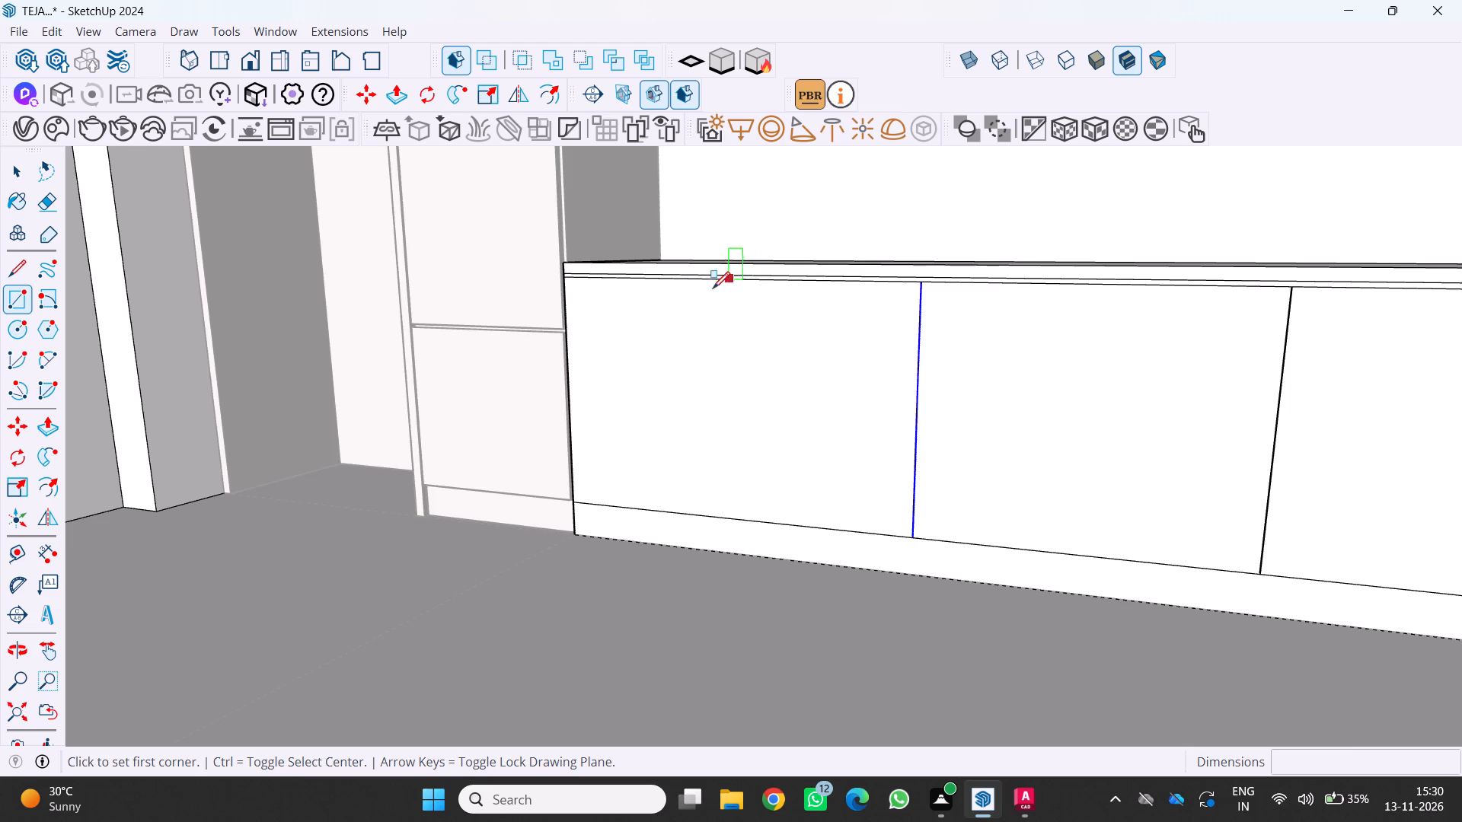
scroll(709, 288, up, 7)
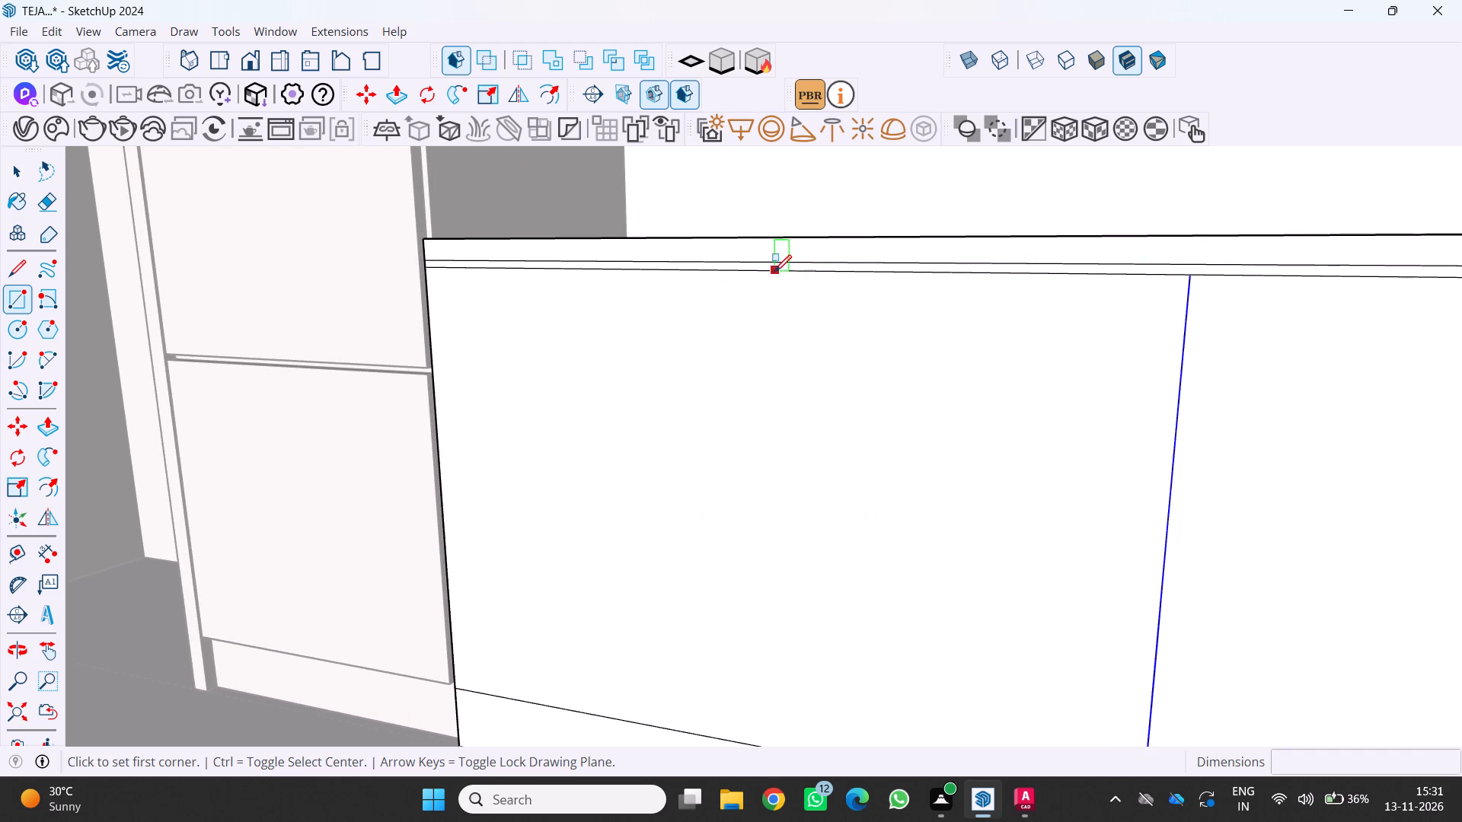
scroll(774, 277, down, 10)
scroll(765, 546, up, 1)
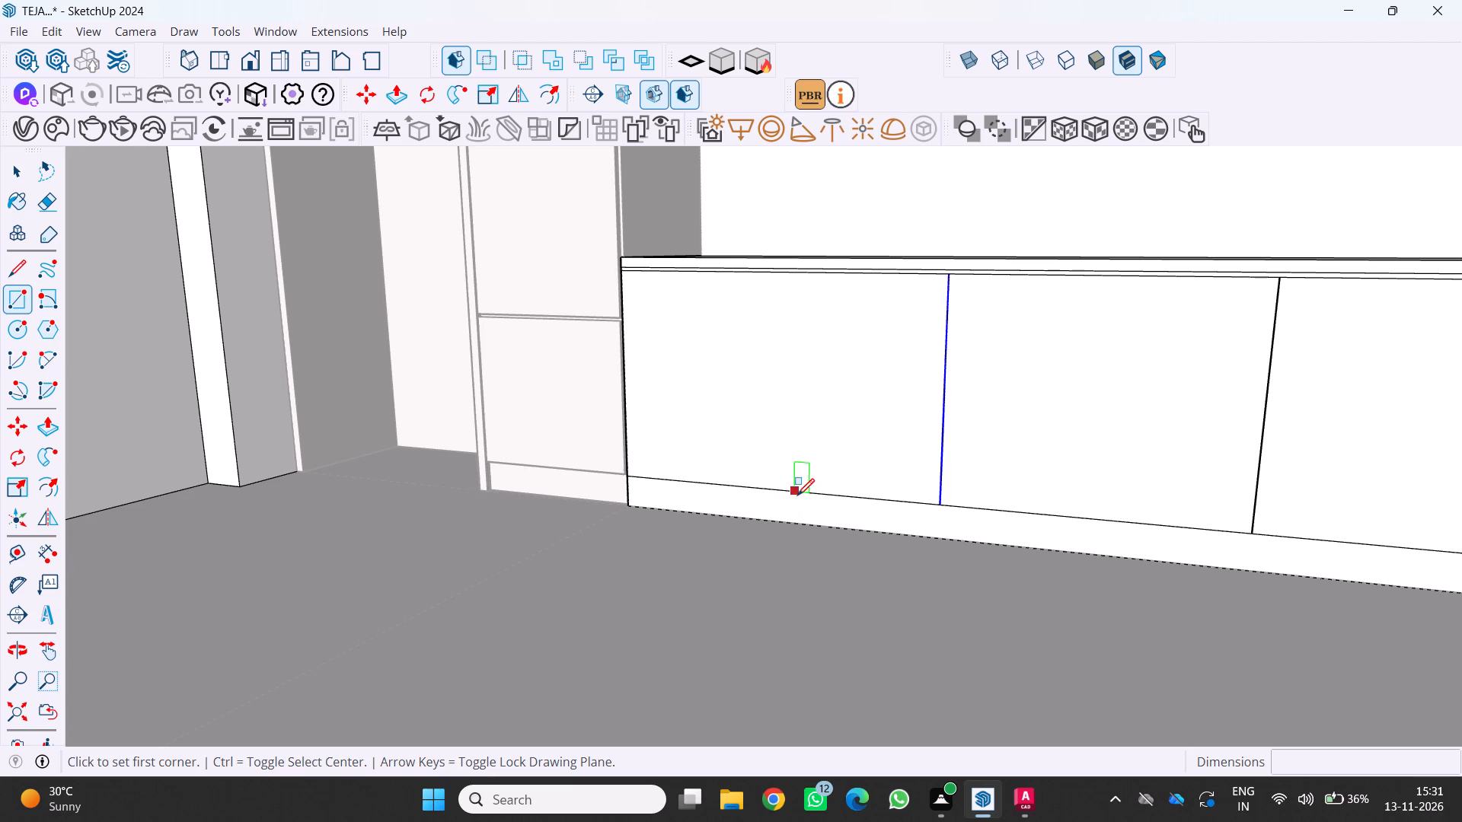
key(Escape)
key(l)
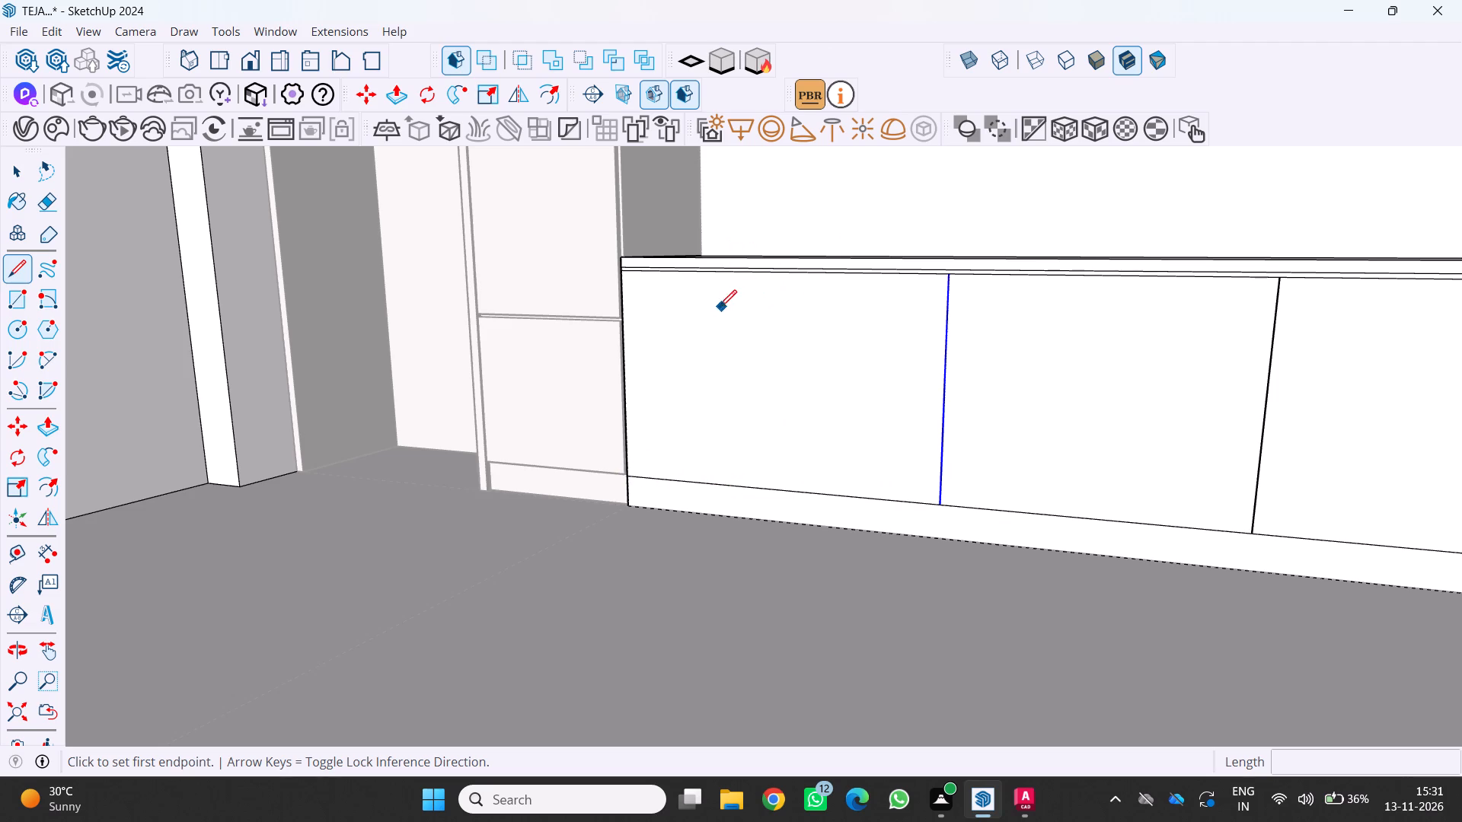
key(r)
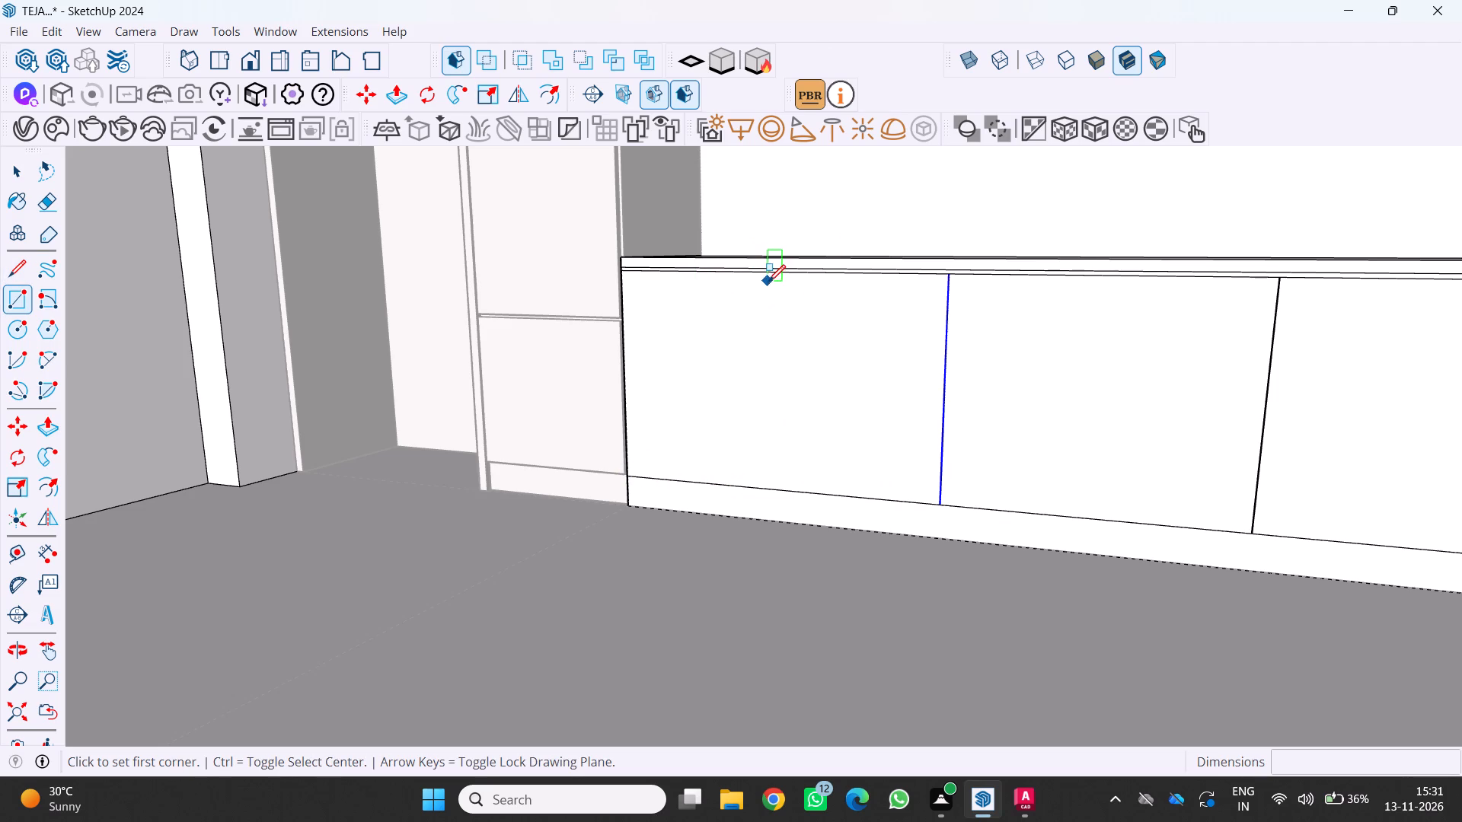
scroll(774, 279, up, 6)
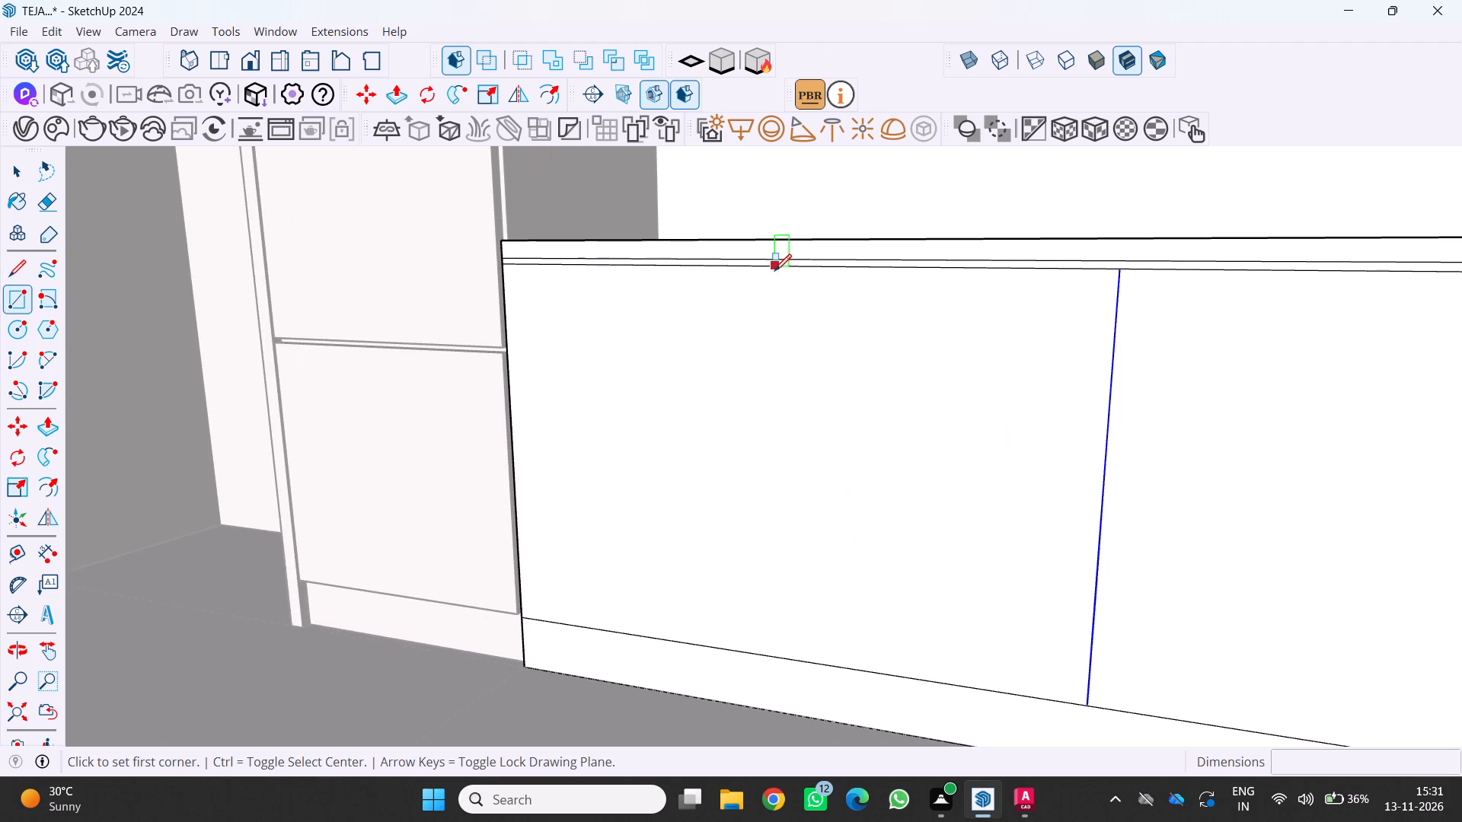
click(774, 271)
scroll(819, 467, down, 4)
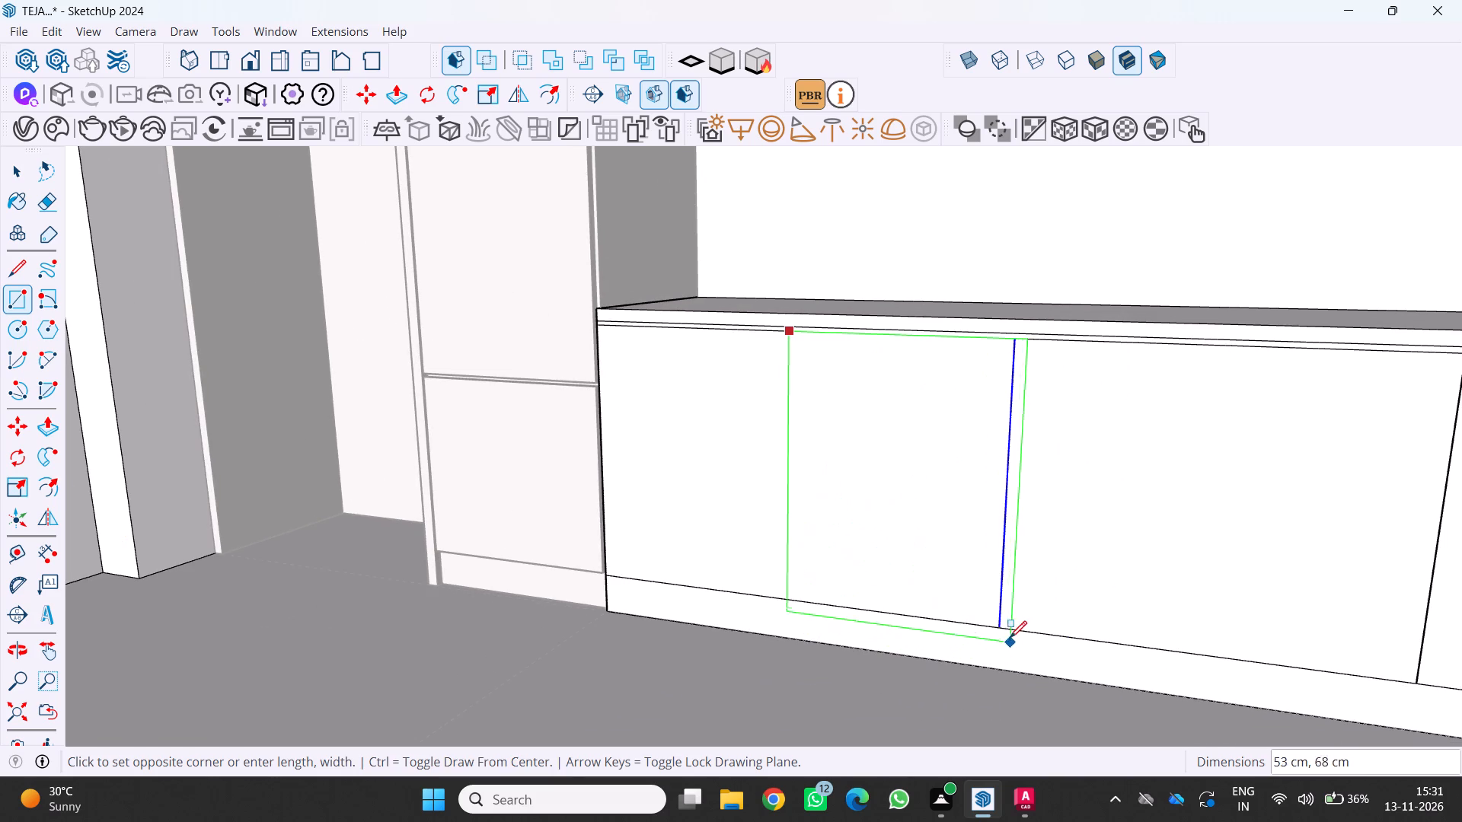
click(999, 629)
Draw a rectangle about 32 by 160 cm across the lower half of the two middle 80 cm bays, forming upper and lower drawer fronts.
scroll(984, 636, down, 9)
middle_drag(952, 639, 969, 608)
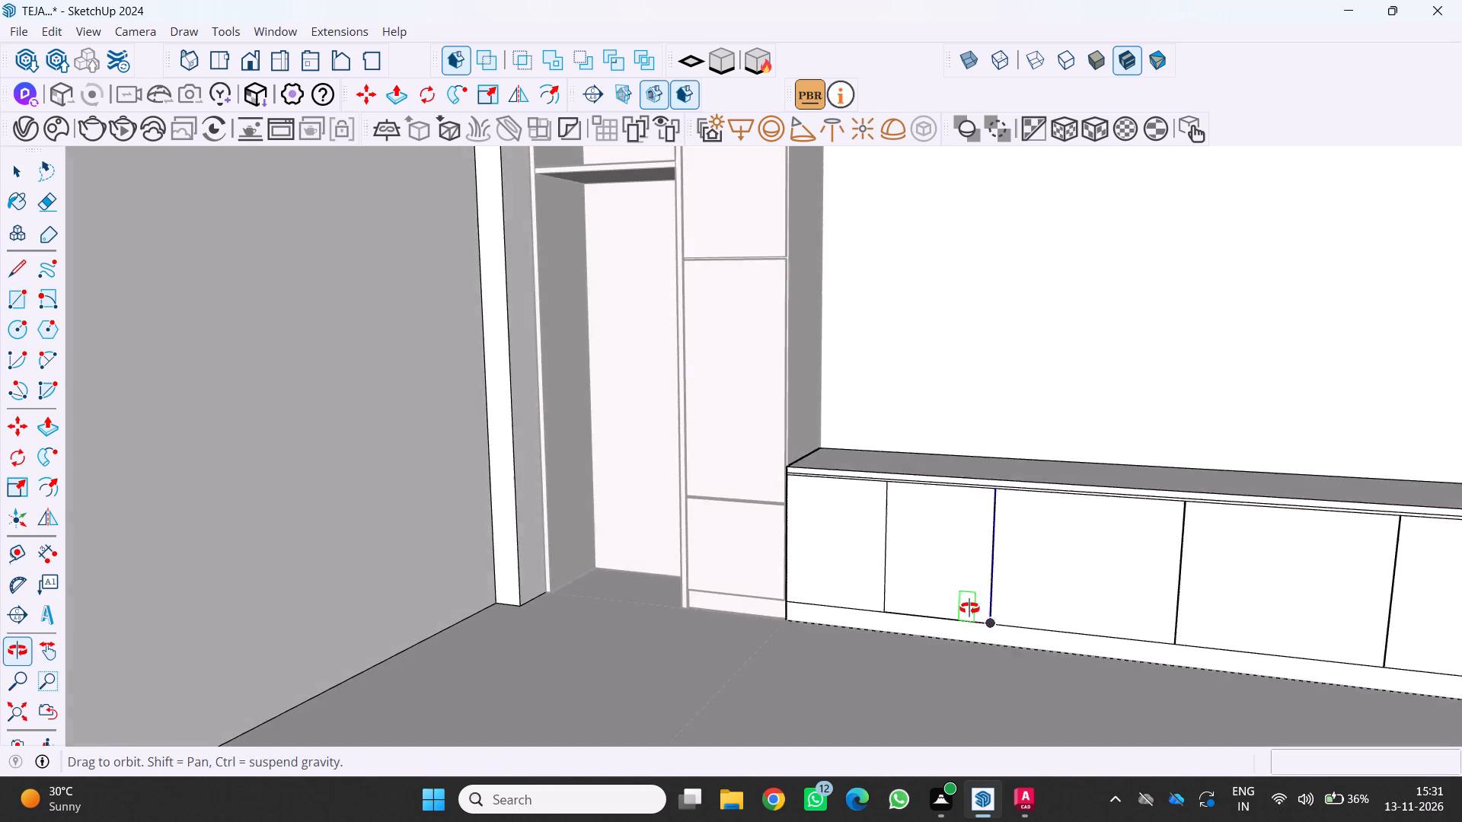
middle_drag(969, 608, 975, 601)
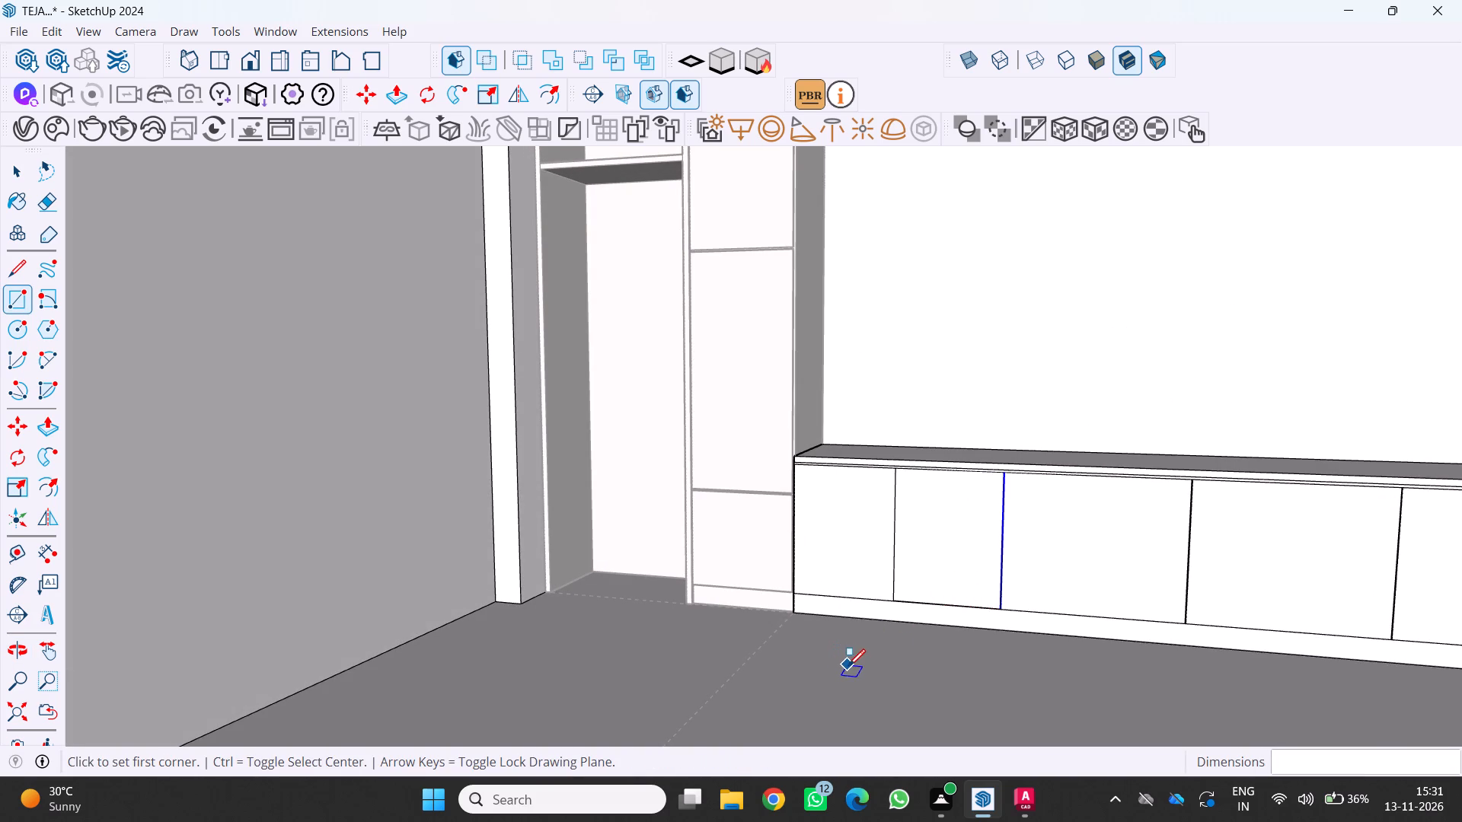
middle_drag(857, 661, 909, 626)
scroll(923, 610, down, 3)
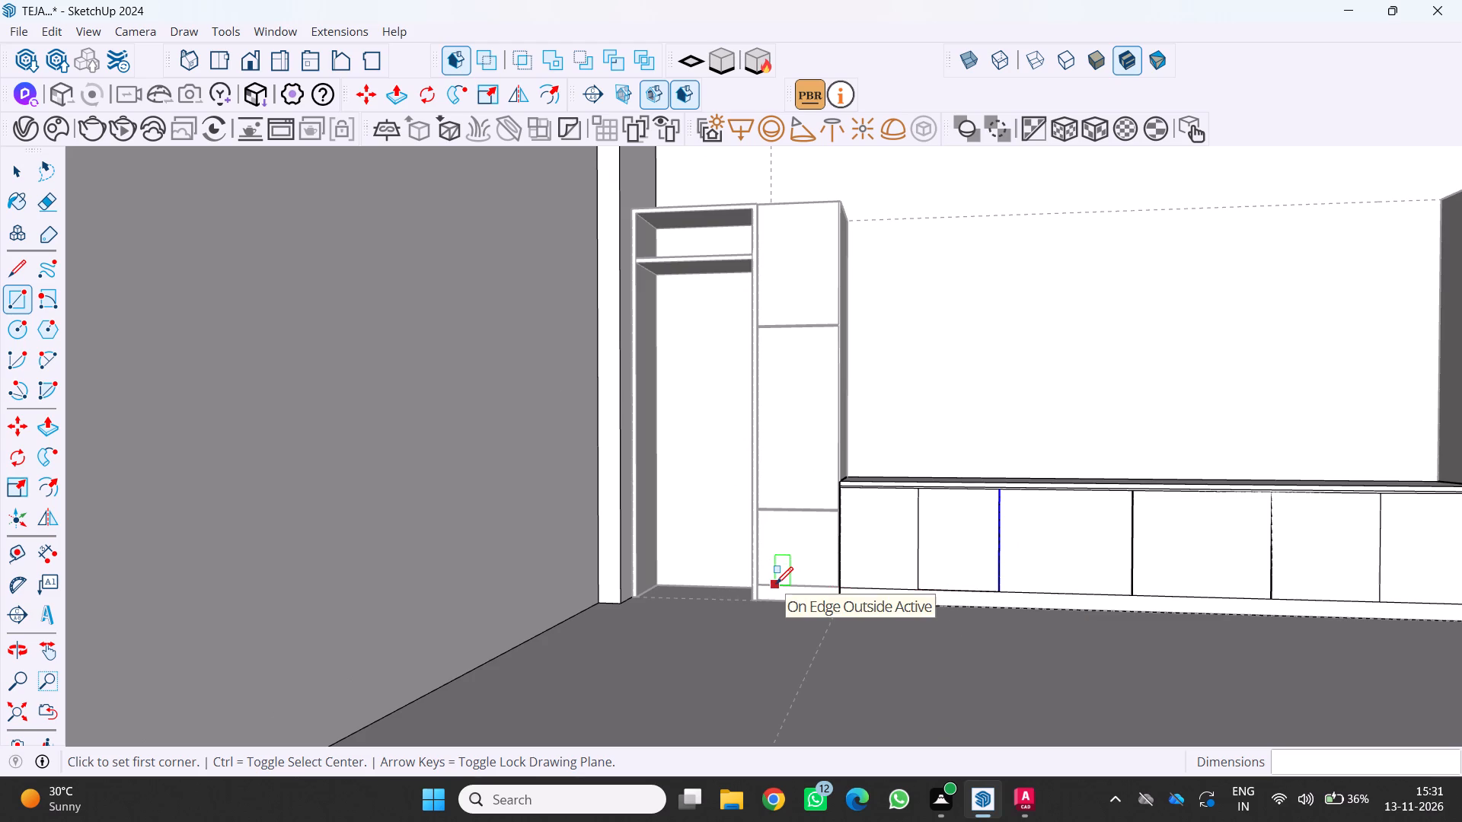
scroll(867, 536, down, 4)
middle_drag(982, 540, 977, 541)
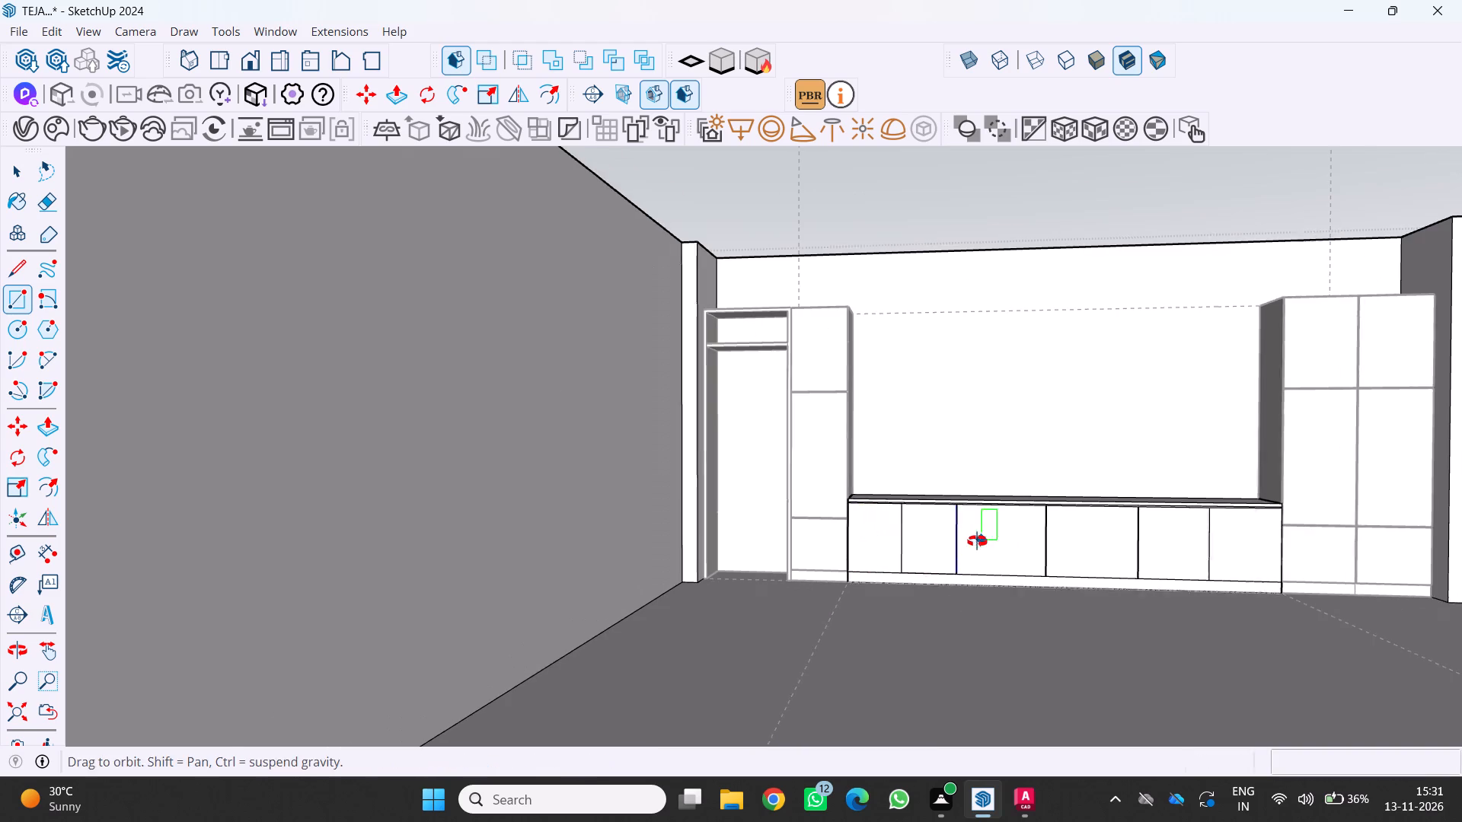
middle_drag(977, 541, 944, 557)
key(r)
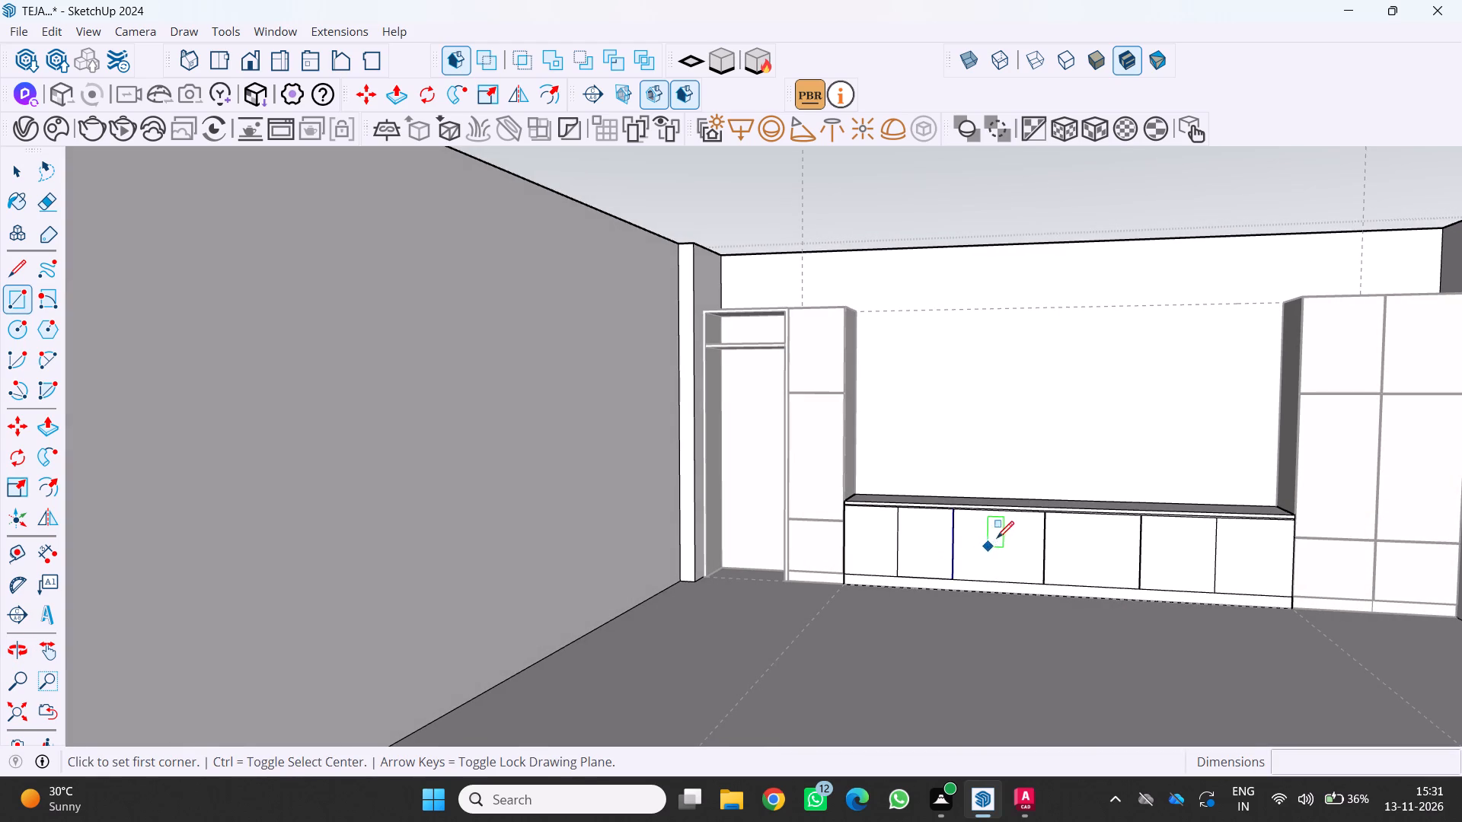
scroll(953, 550, up, 3)
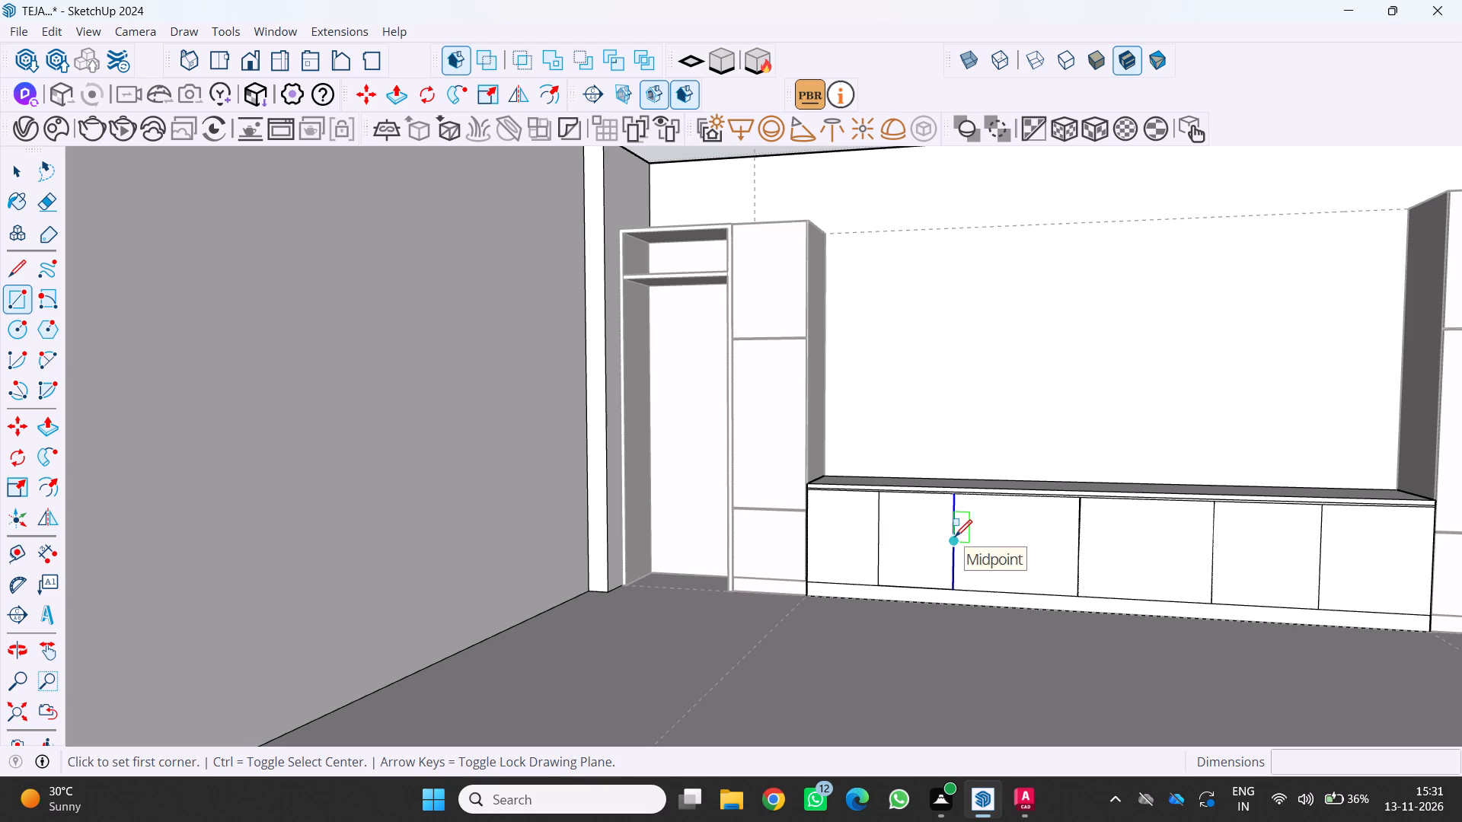
click(955, 537)
click(1215, 598)
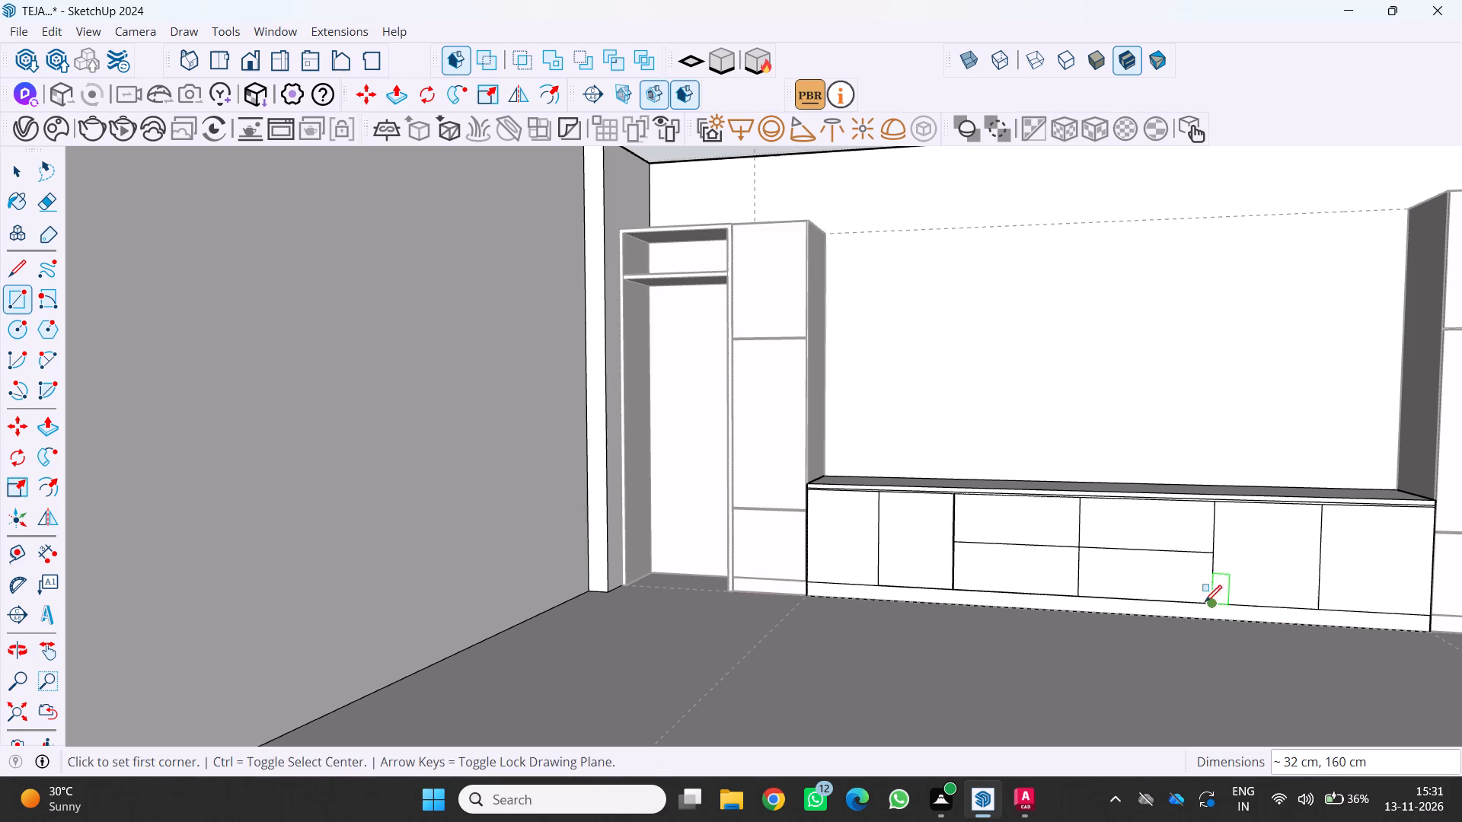
Offset the outline of the end door panel beside the open wardrobe unit inward by 0.5 cm.
scroll(1093, 596, down, 4)
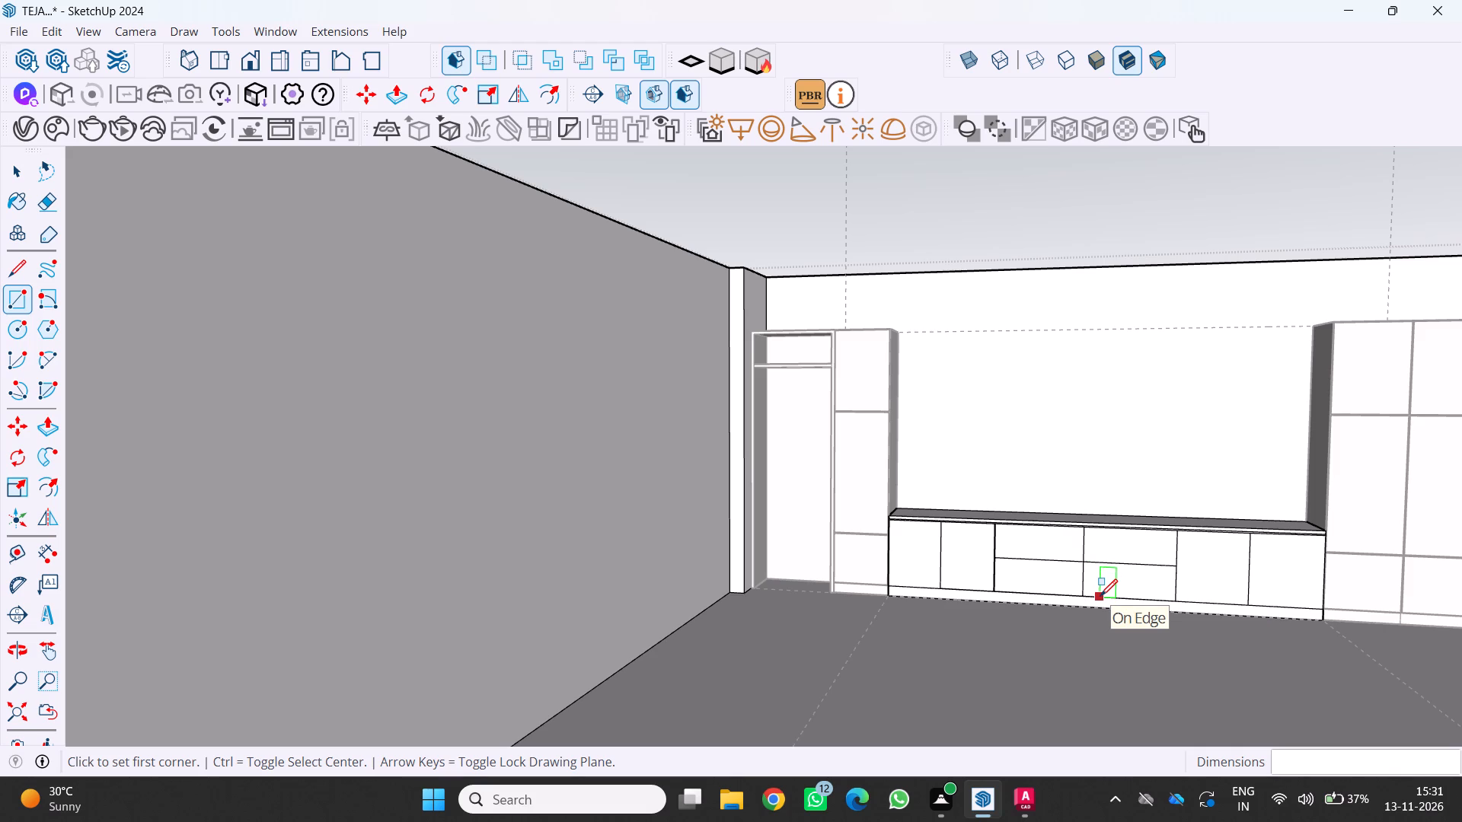
middle_click(1102, 597)
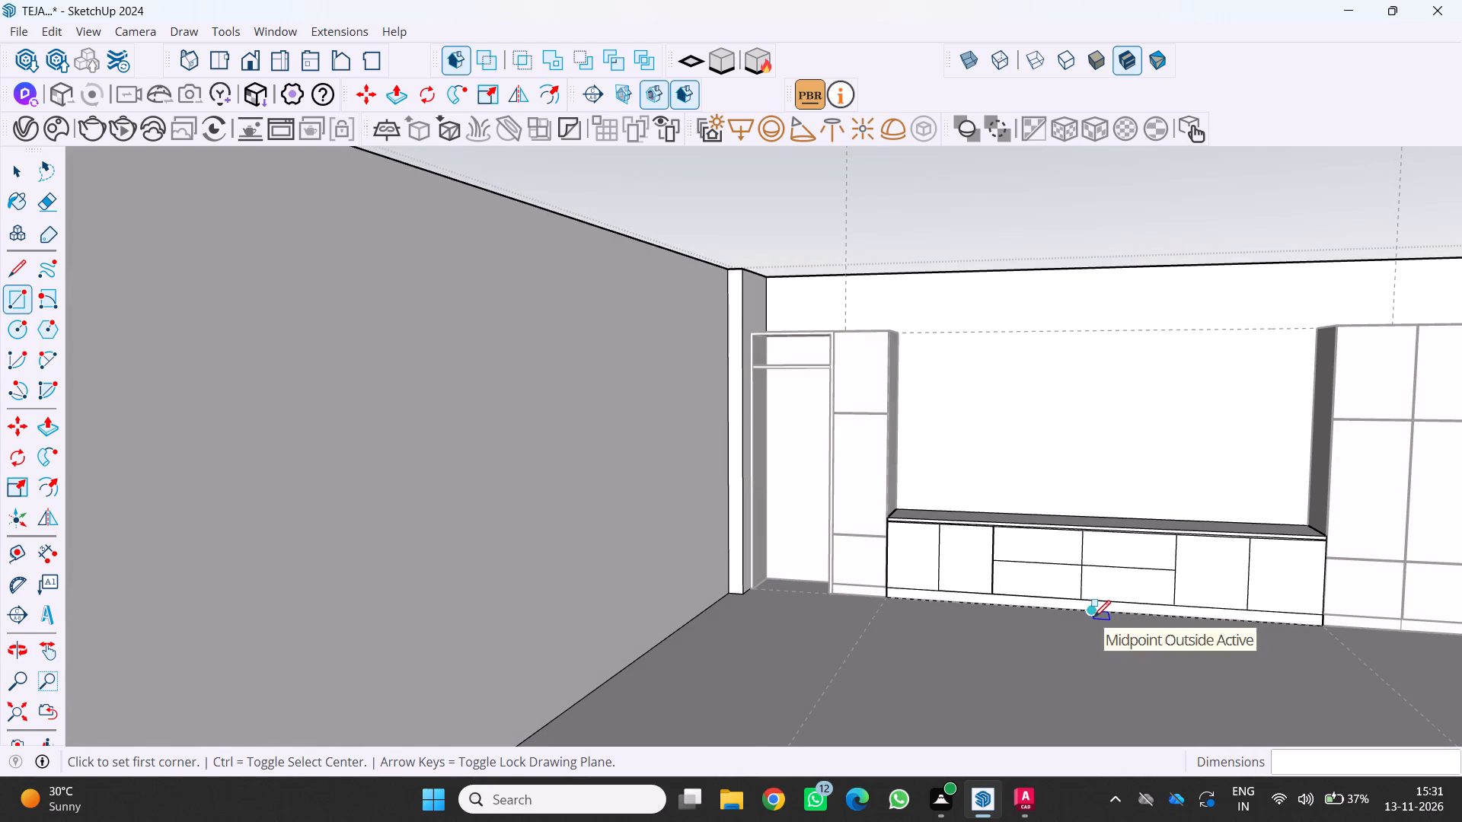
scroll(1096, 620, up, 1)
middle_drag(1096, 620, 1076, 632)
middle_click(1074, 632)
scroll(850, 568, up, 8)
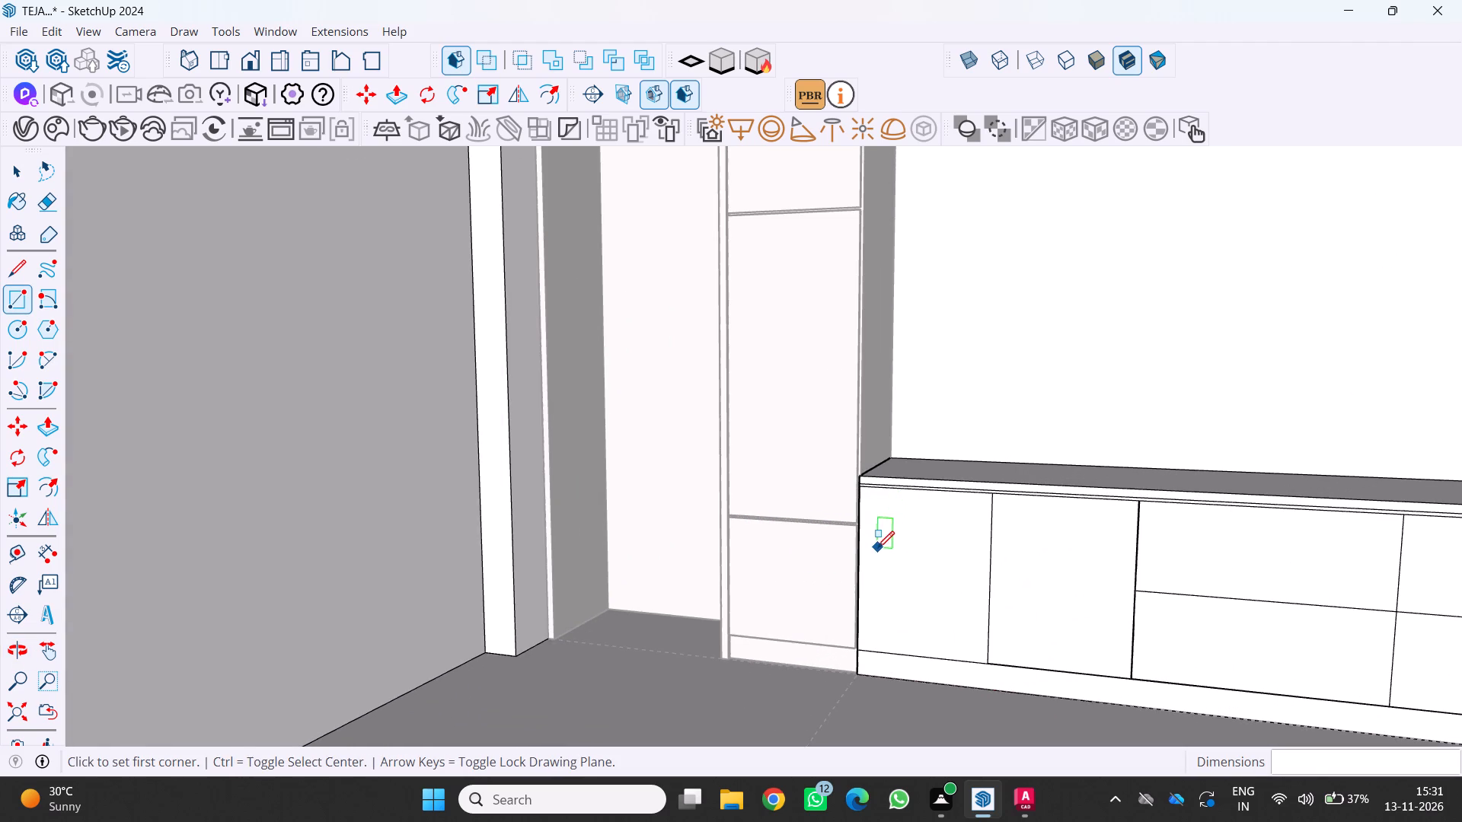
key(f)
scroll(878, 549, up, 3)
click(876, 559)
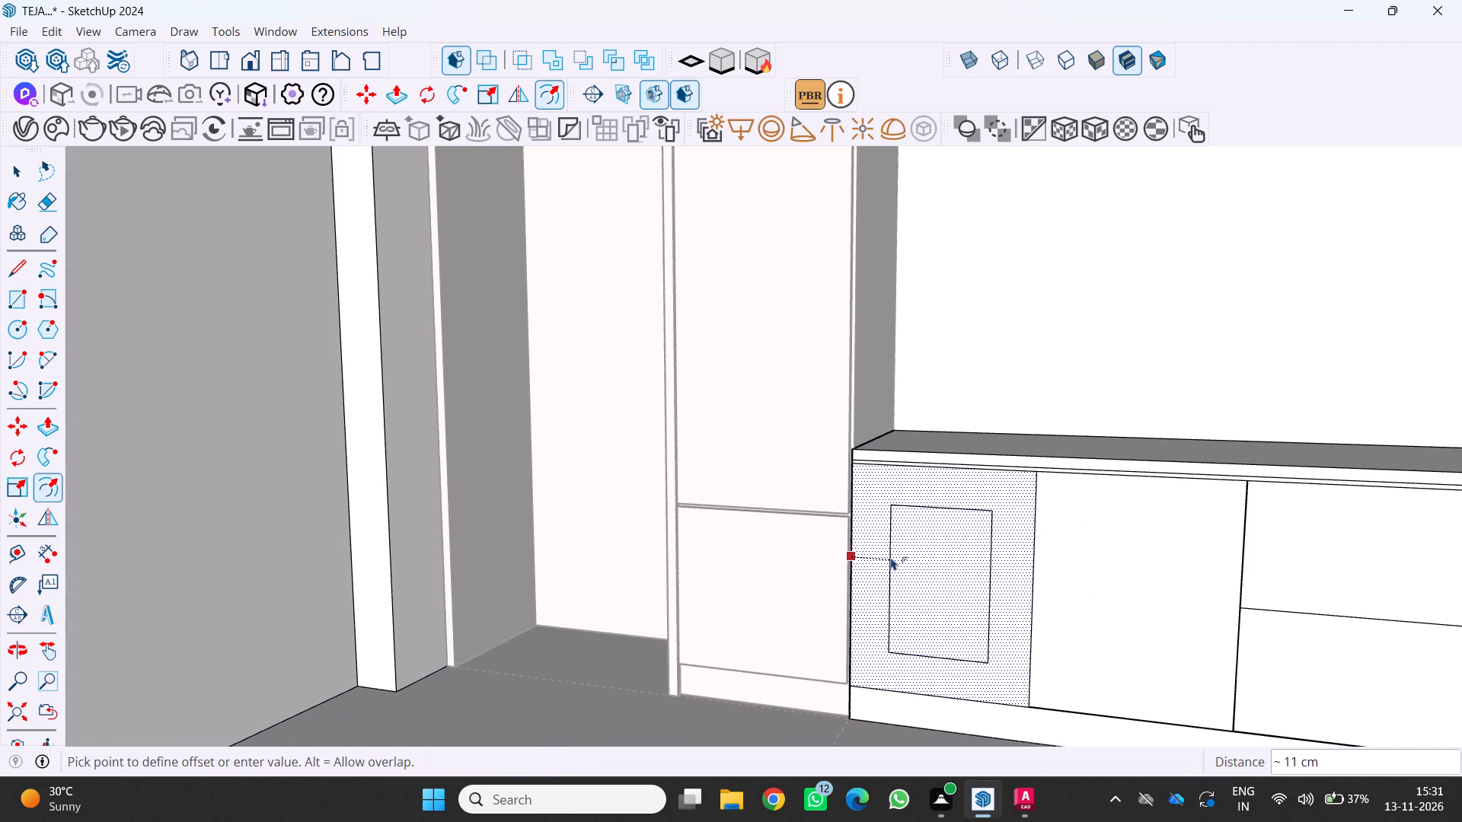
text(0.)
key(5)
key(Return)
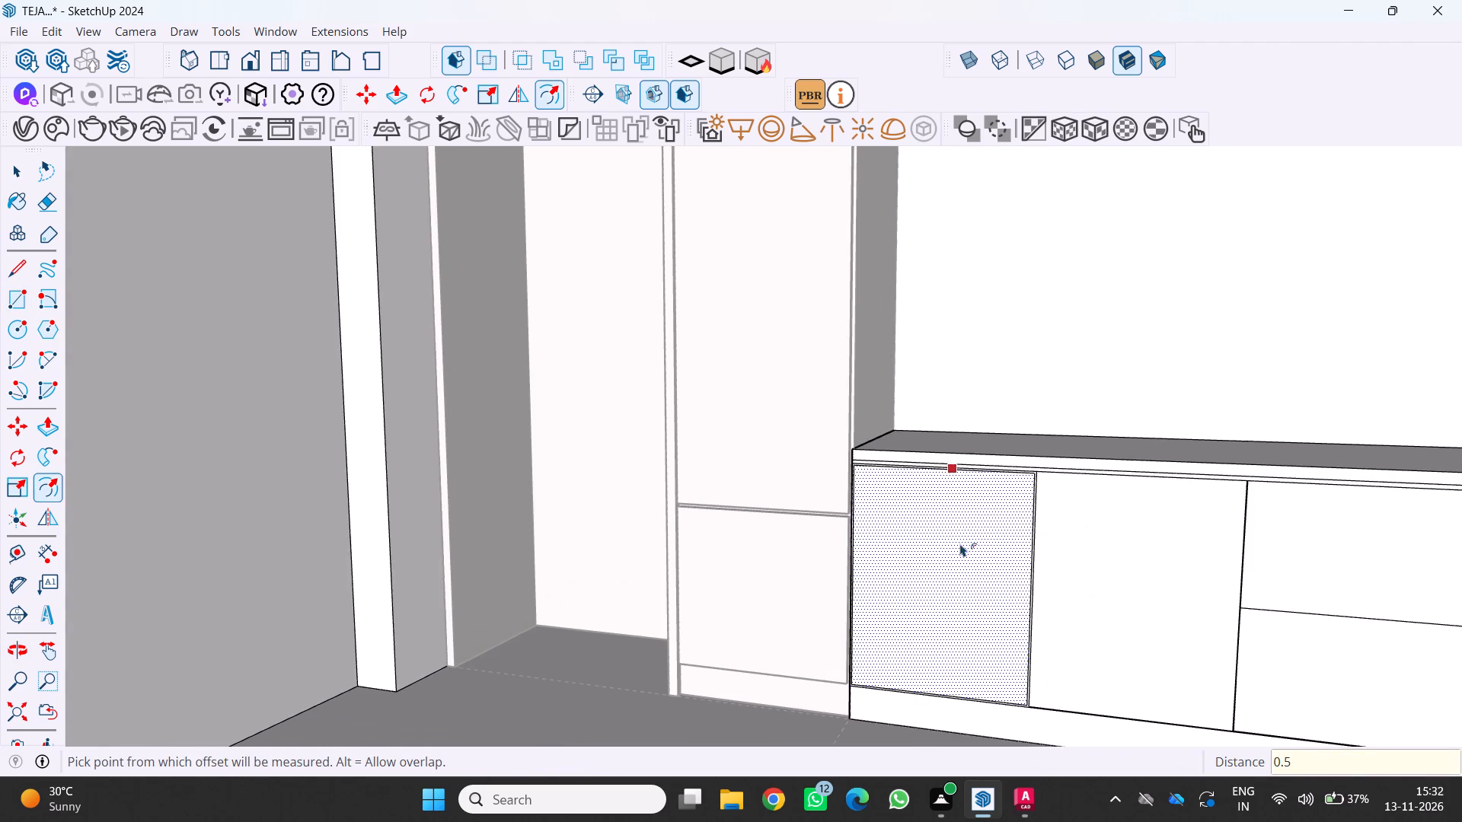
Offset the outline of the second door panel from the open wardrobe unit inward by 0.5 cm.
scroll(1000, 524, up, 7)
click(1081, 503)
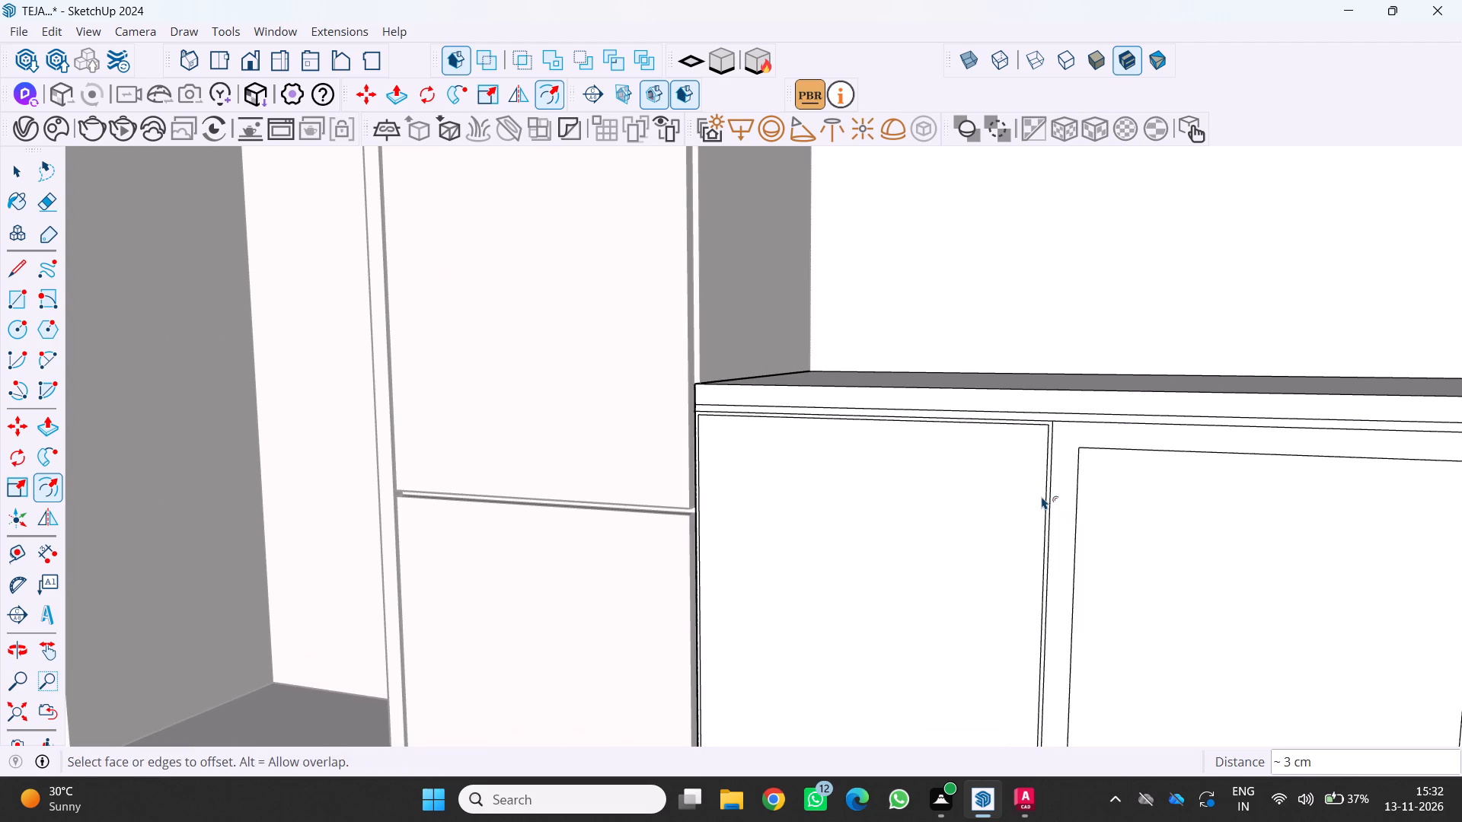
text(0.)
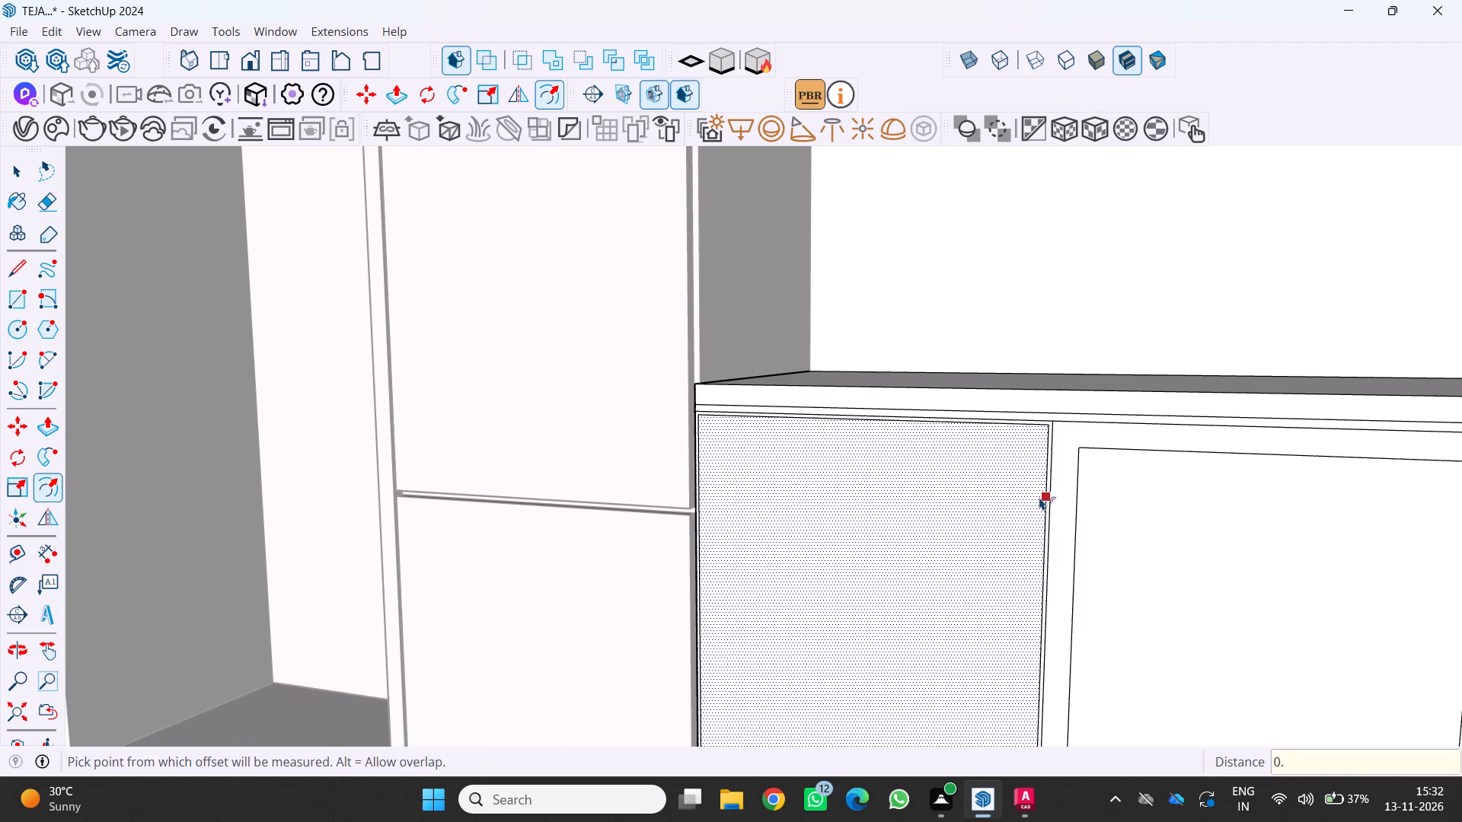
key(5)
key(Return)
Offset the outline of the upper drawer front adjoining the second door panel inward by 0.5 cm.
scroll(1033, 499, down, 9)
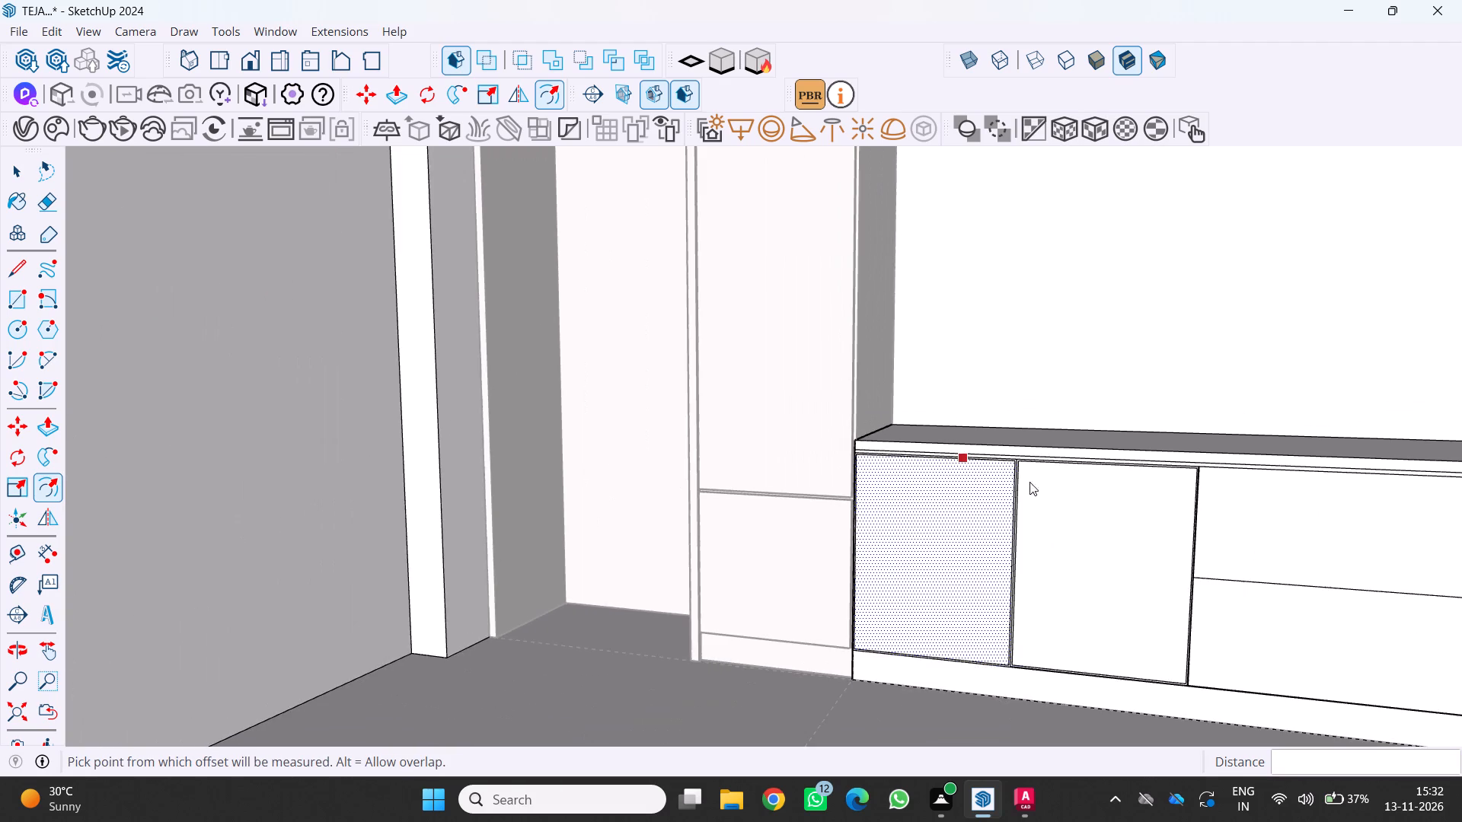
scroll(1237, 524, up, 11)
click(1192, 535)
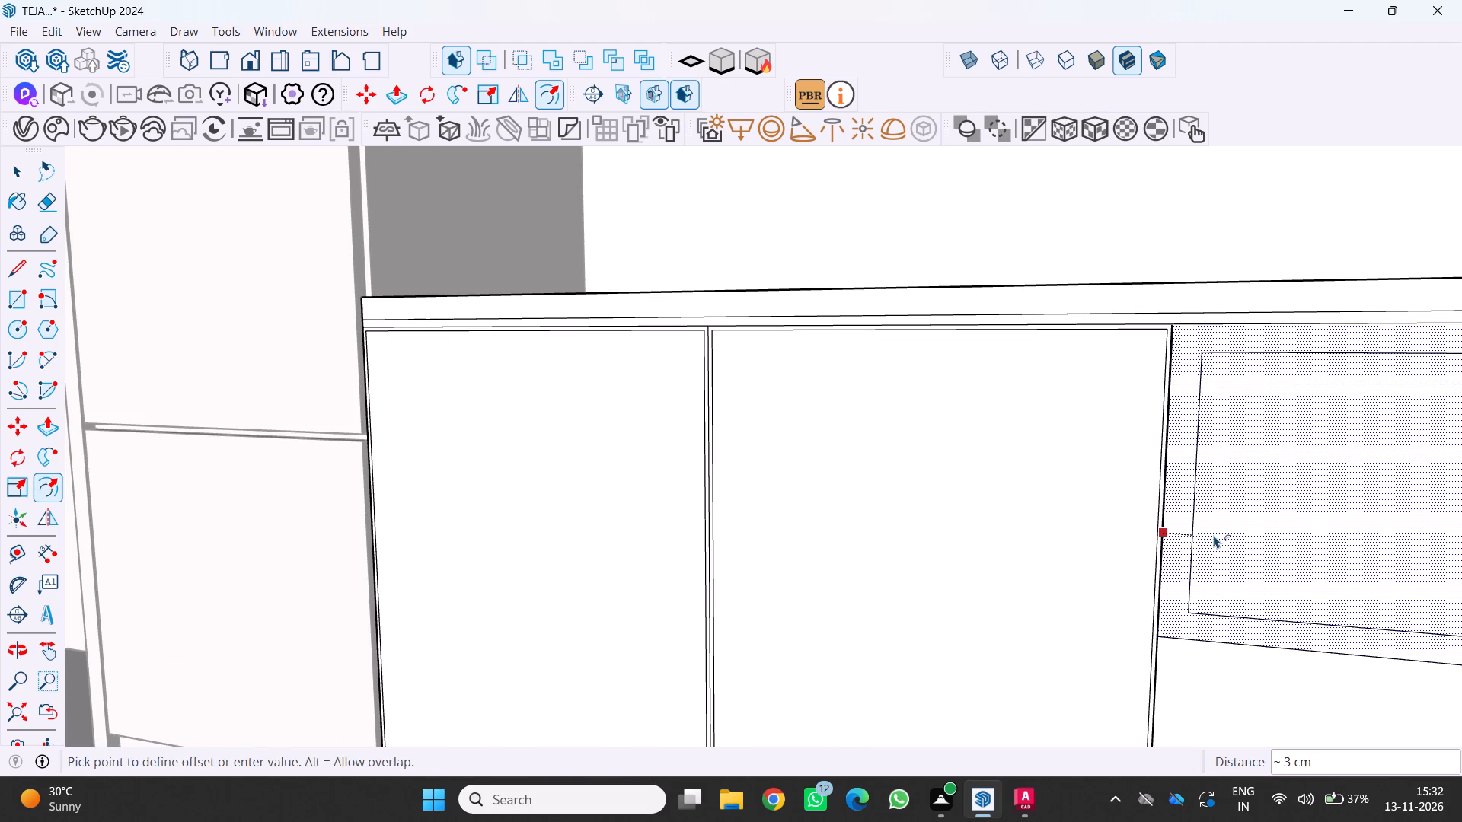
text(0.)
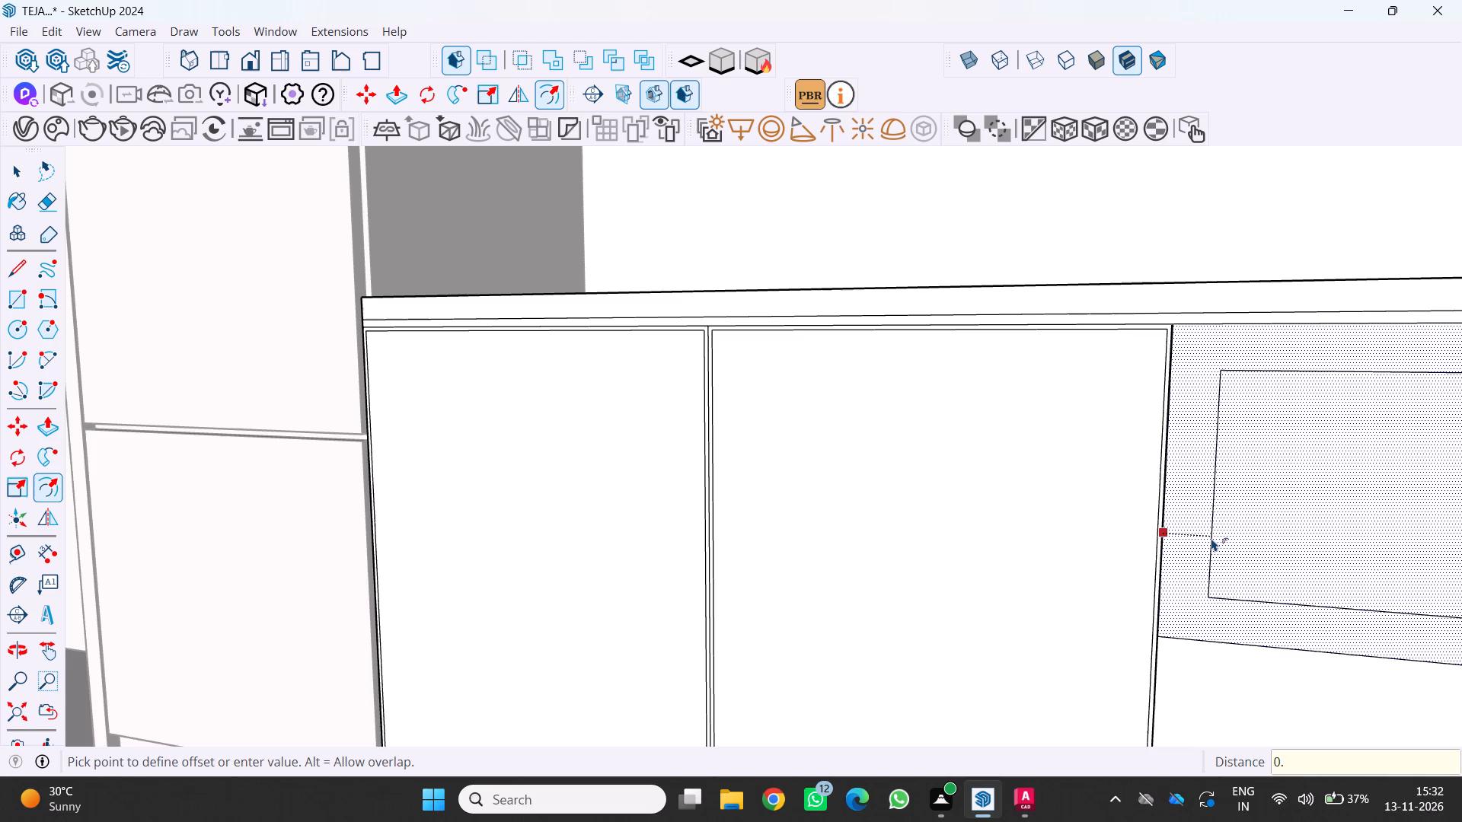
key(5)
key(Return)
Offset the outline of the lower drawer front adjoining the second door panel inward by 0.5 cm.
scroll(1186, 536, down, 2)
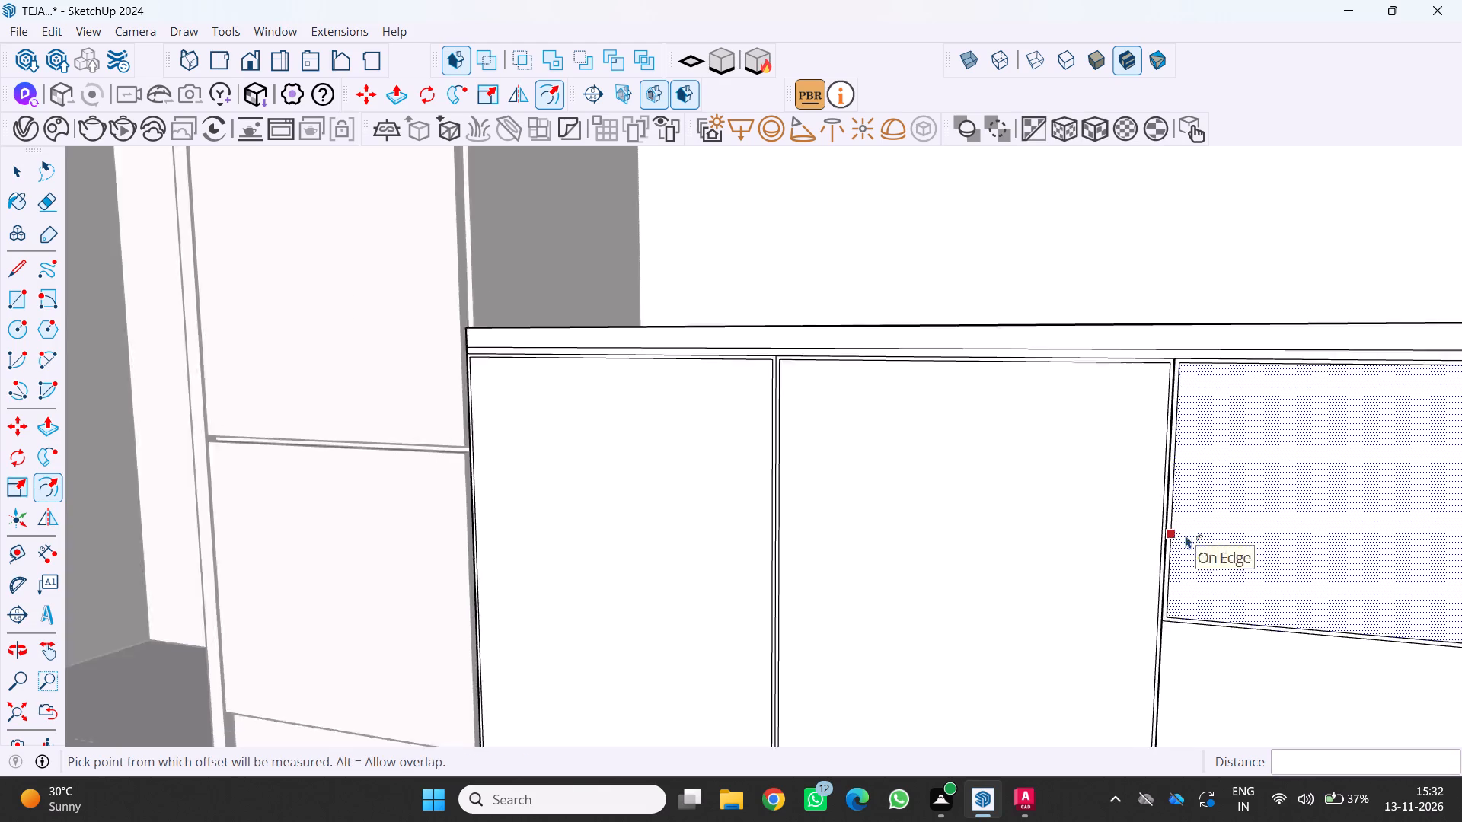
scroll(1186, 535, down, 12)
scroll(1375, 537, up, 6)
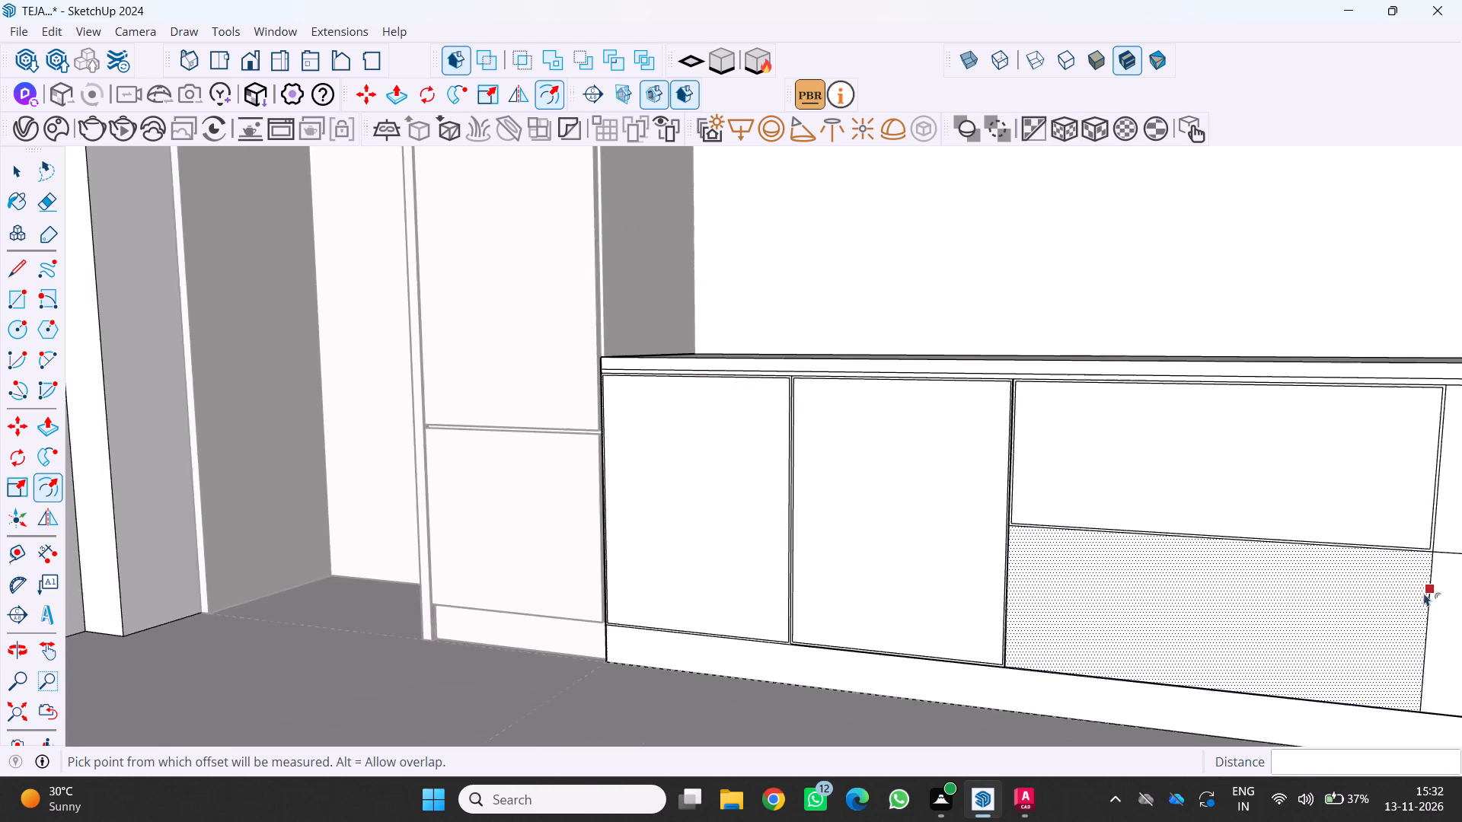
scroll(1424, 593, up, 4)
click(1417, 617)
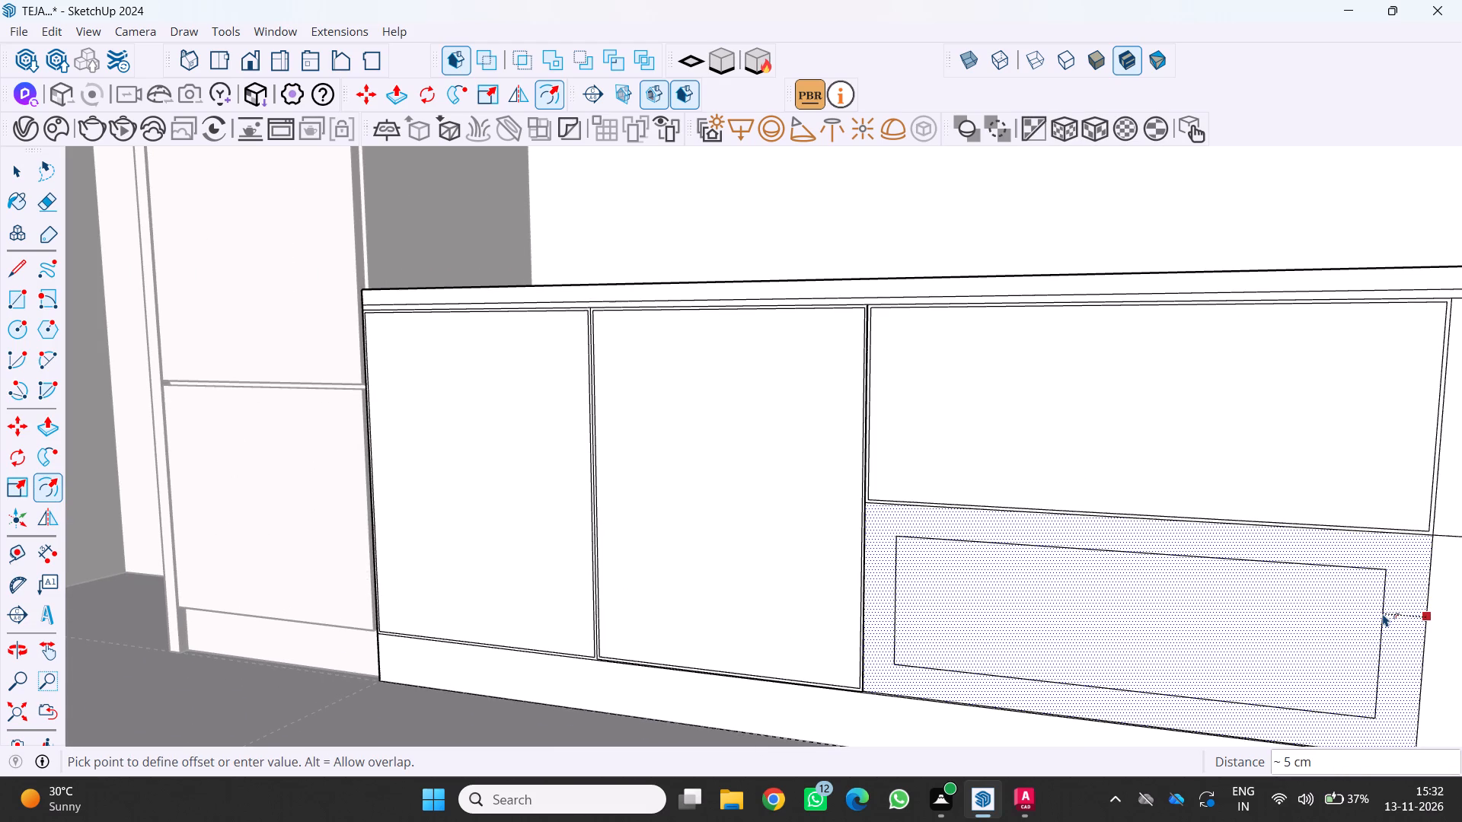
text(0.)
key(5)
key(Return)
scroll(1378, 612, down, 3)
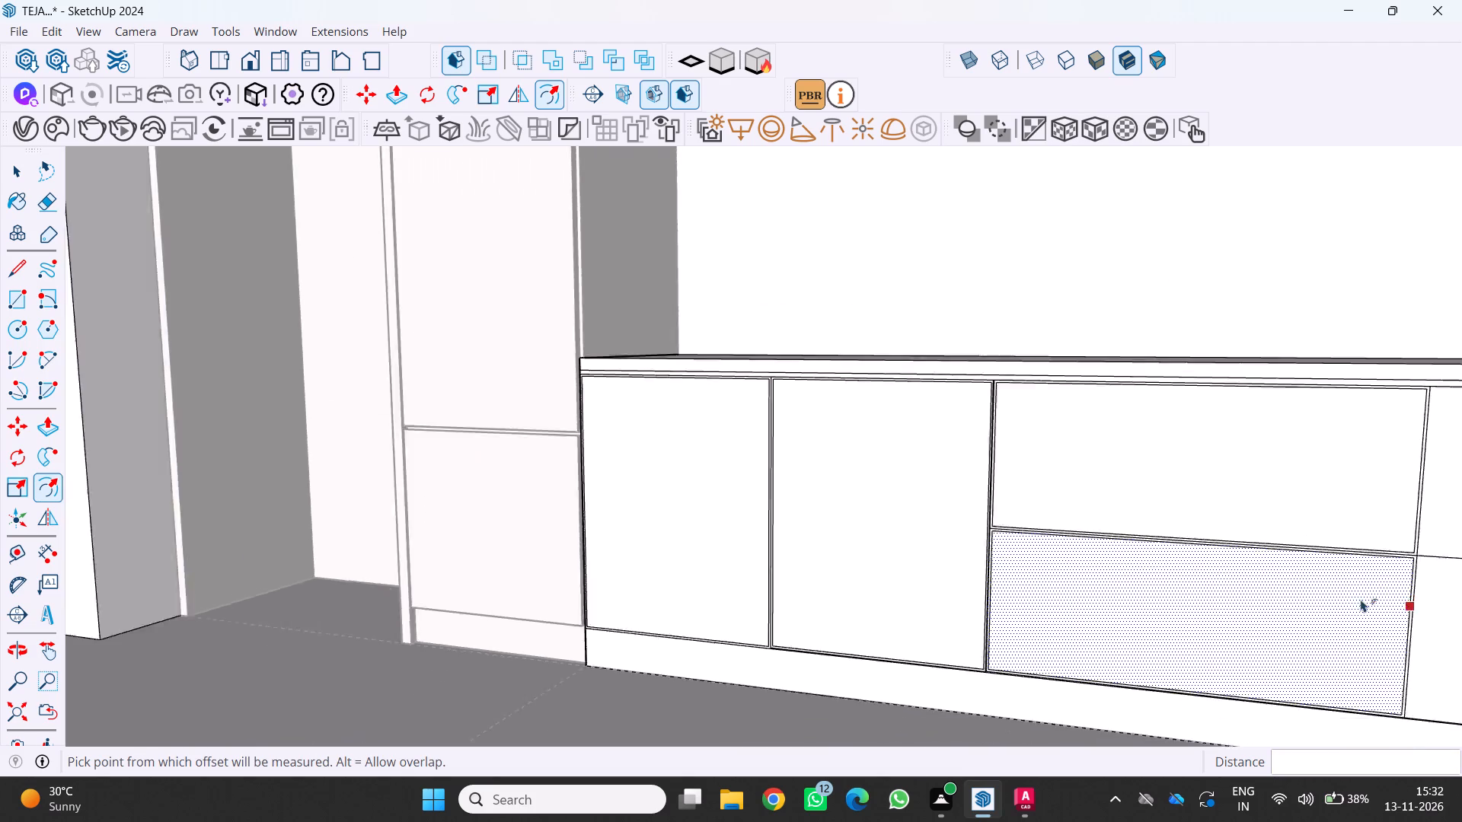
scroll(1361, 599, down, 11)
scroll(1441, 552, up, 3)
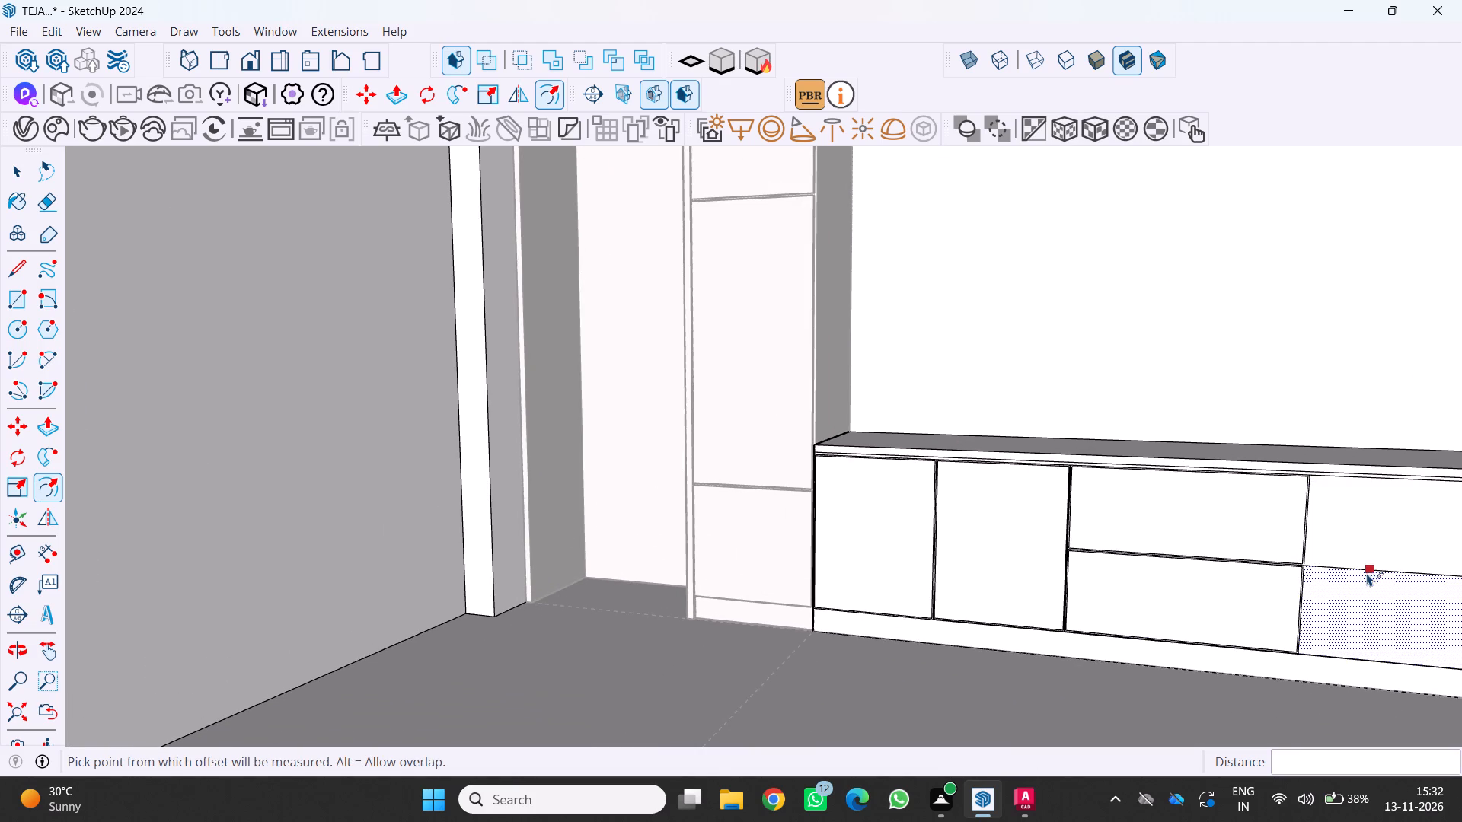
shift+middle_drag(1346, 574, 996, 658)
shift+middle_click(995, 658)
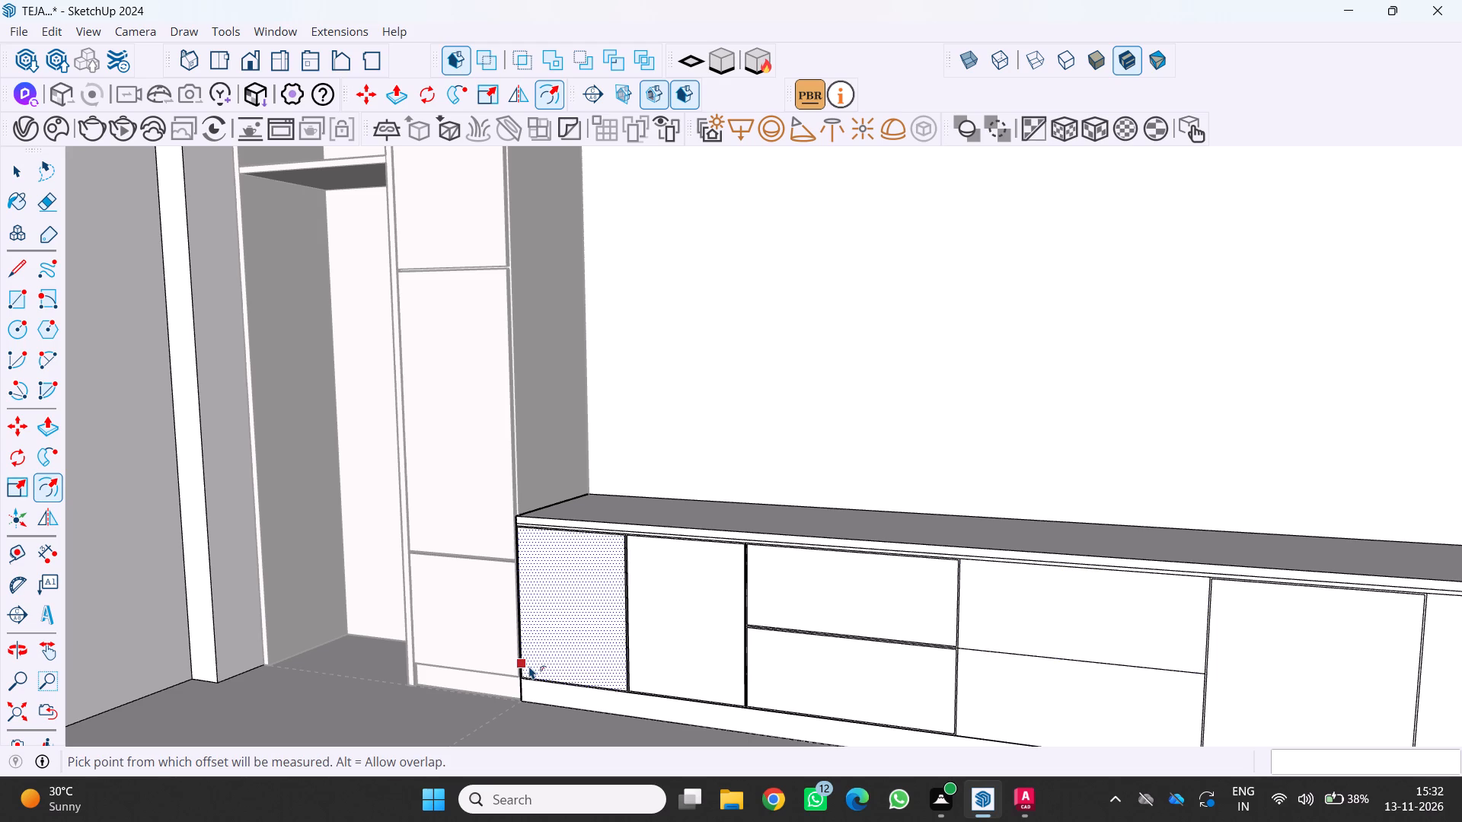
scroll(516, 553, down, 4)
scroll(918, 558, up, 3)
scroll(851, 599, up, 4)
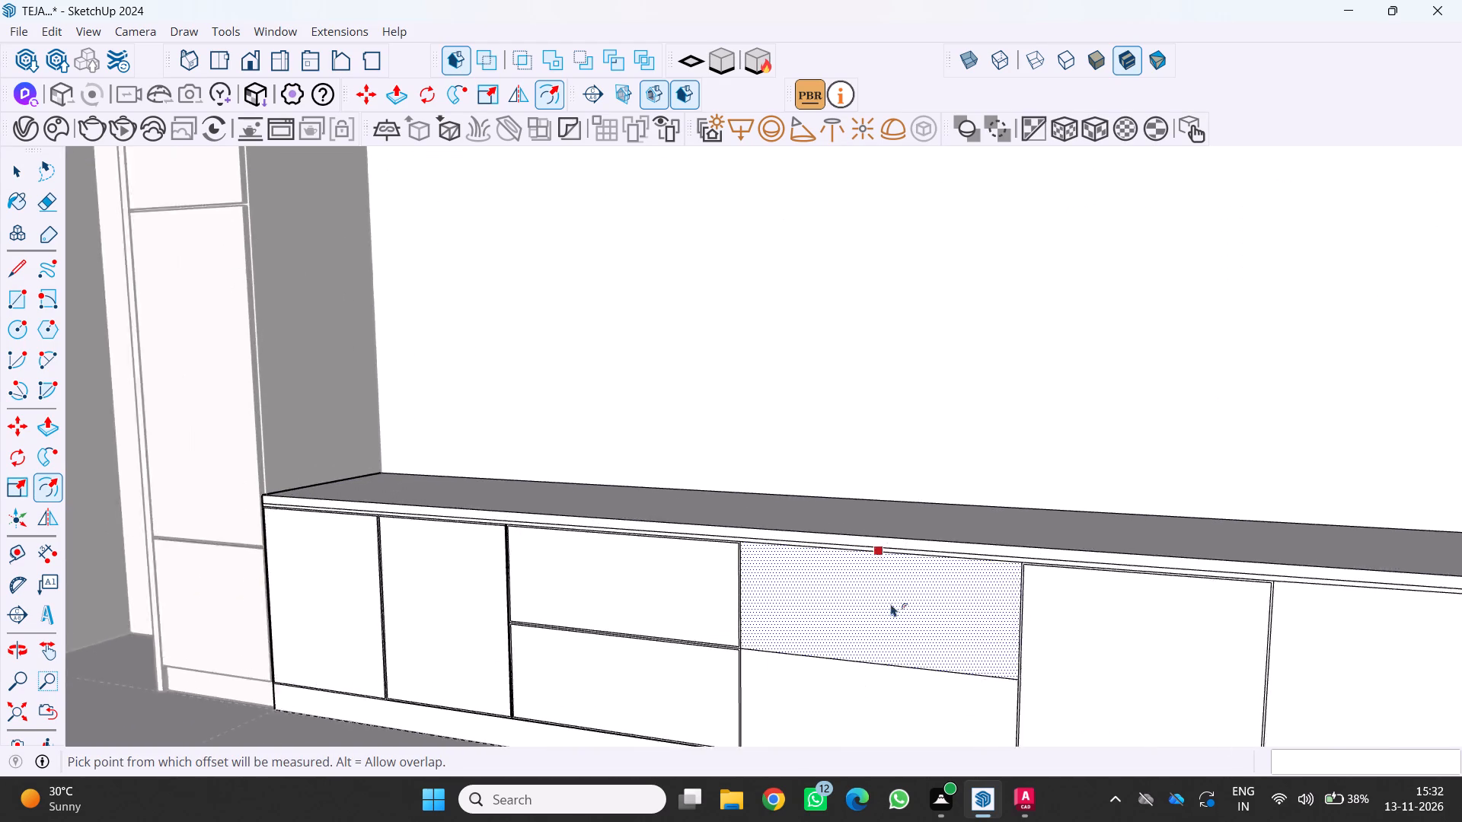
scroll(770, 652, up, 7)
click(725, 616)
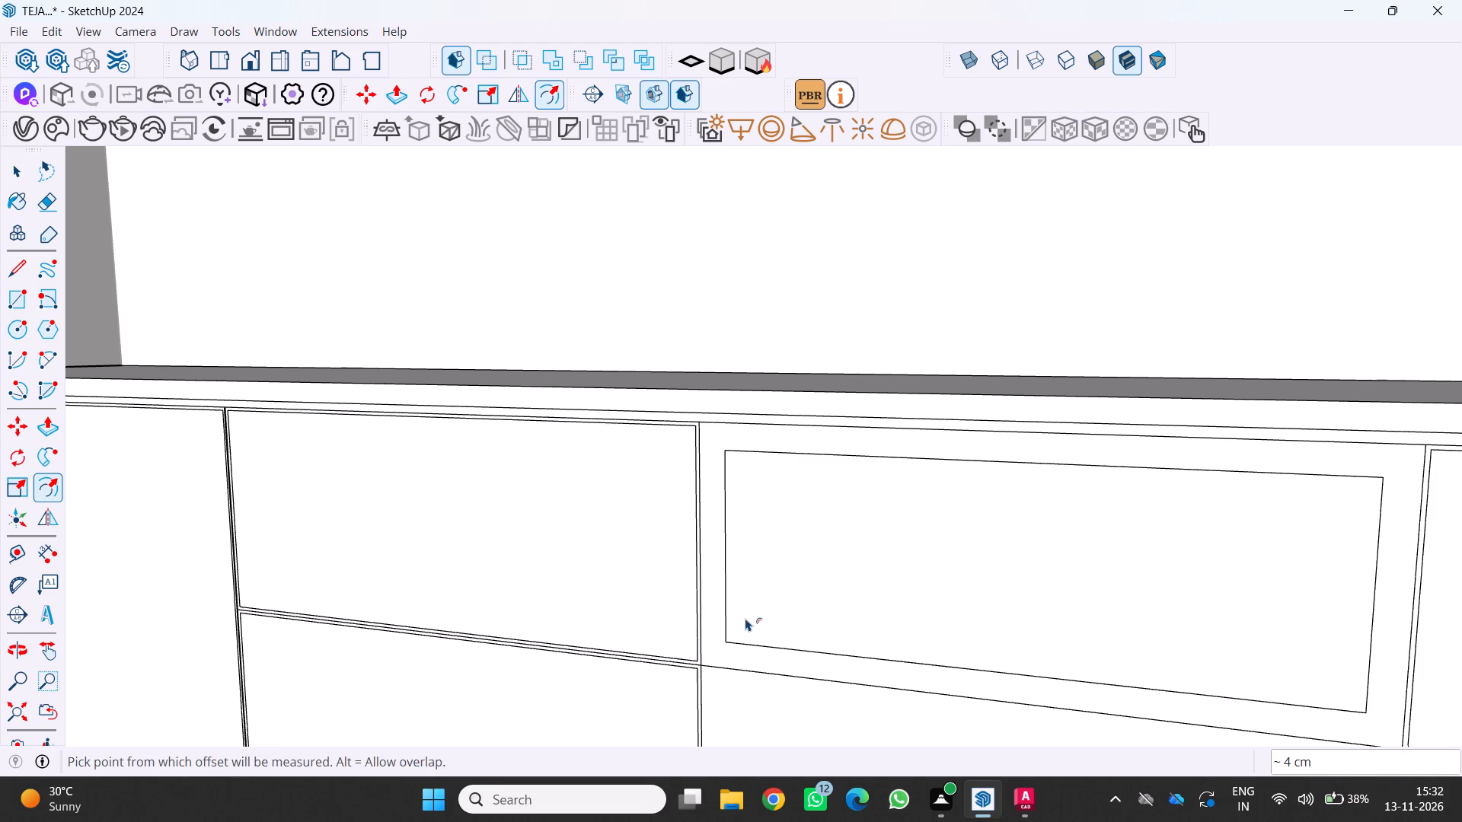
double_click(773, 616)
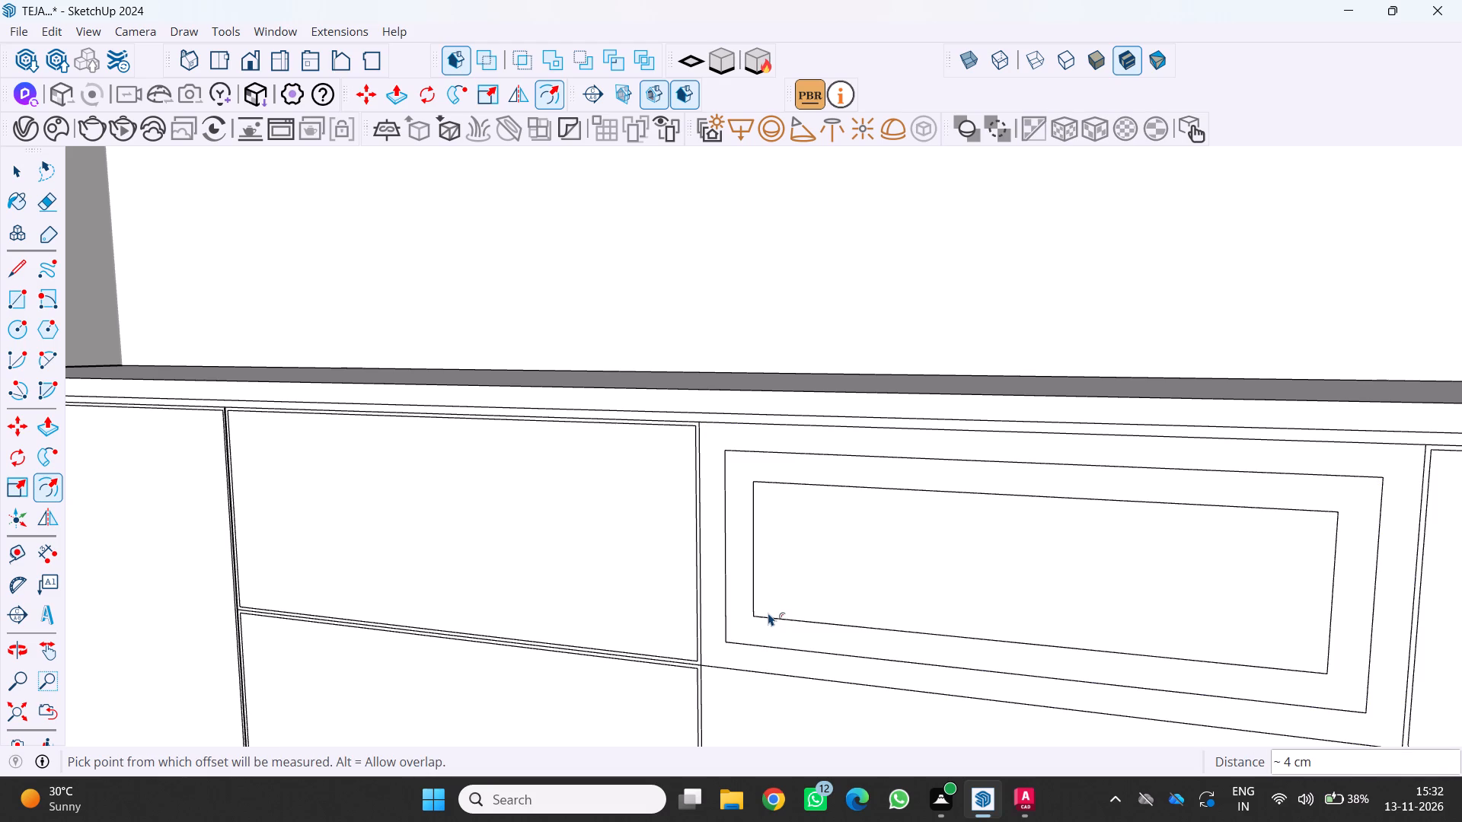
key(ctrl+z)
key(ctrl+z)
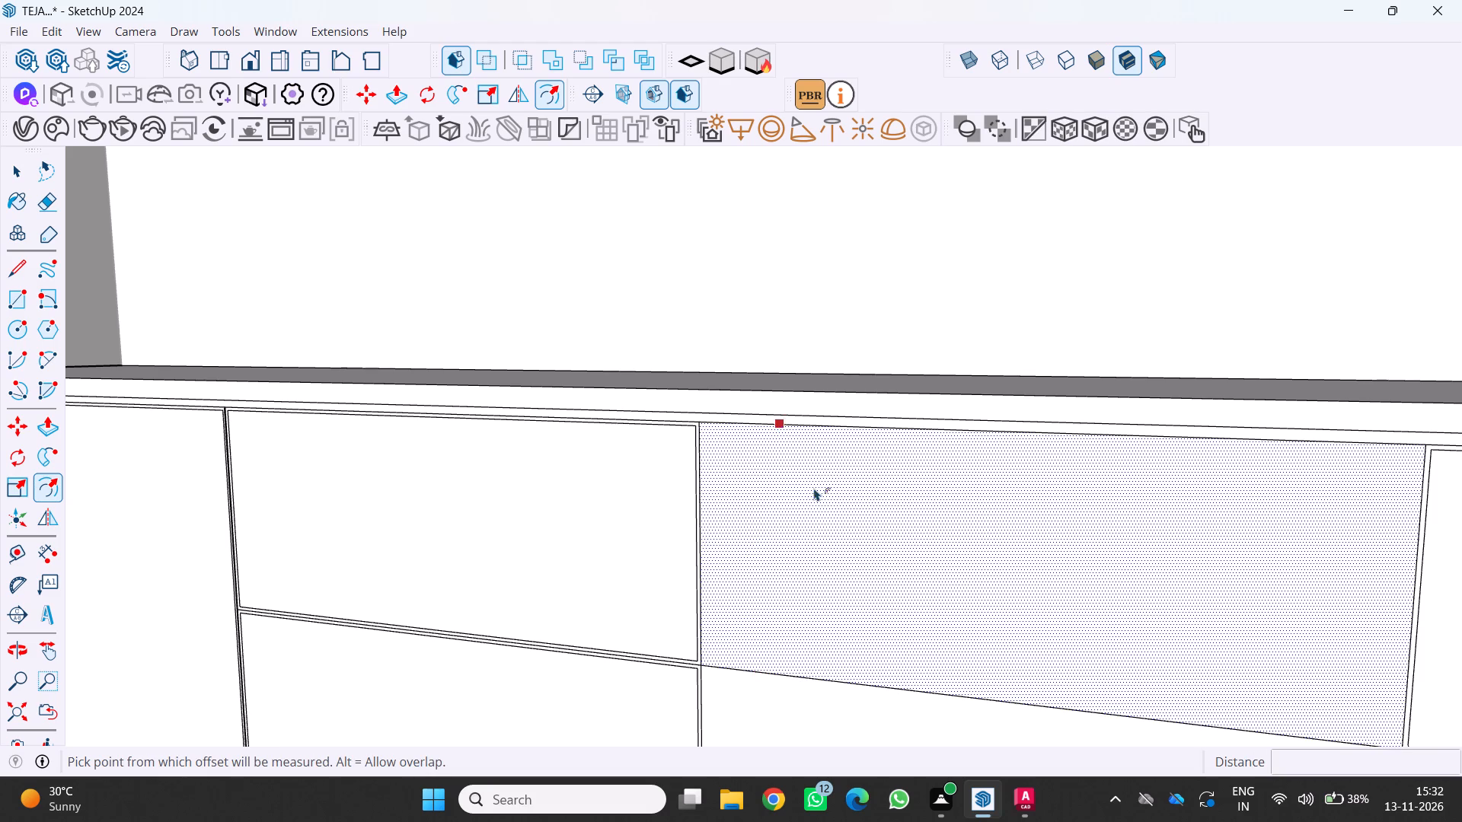
Offset the outline of the upper drawer front in the drawer column farther from the open wardrobe unit inward by 0.5 cm.
click(718, 572)
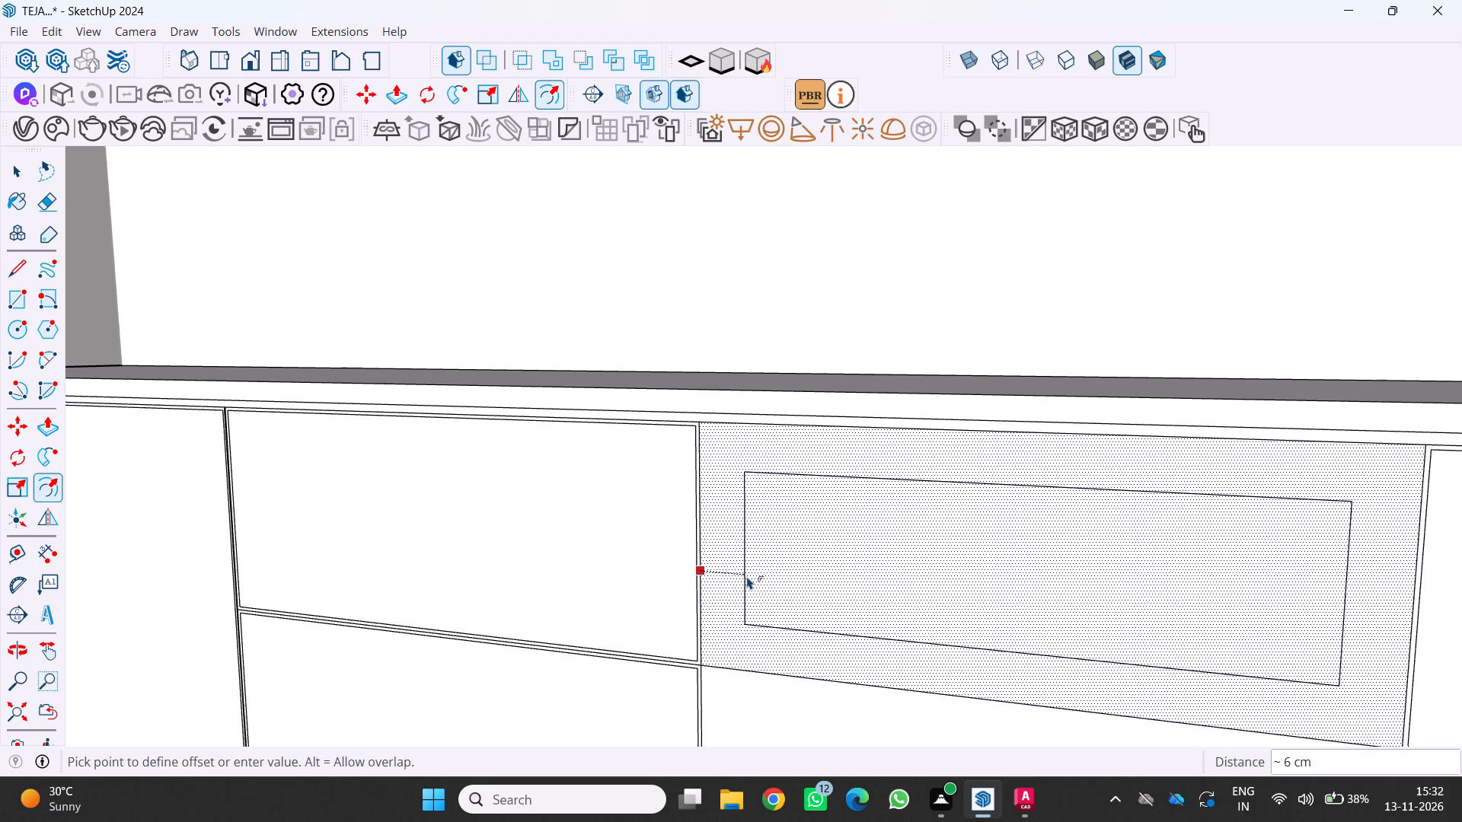
text(0.)
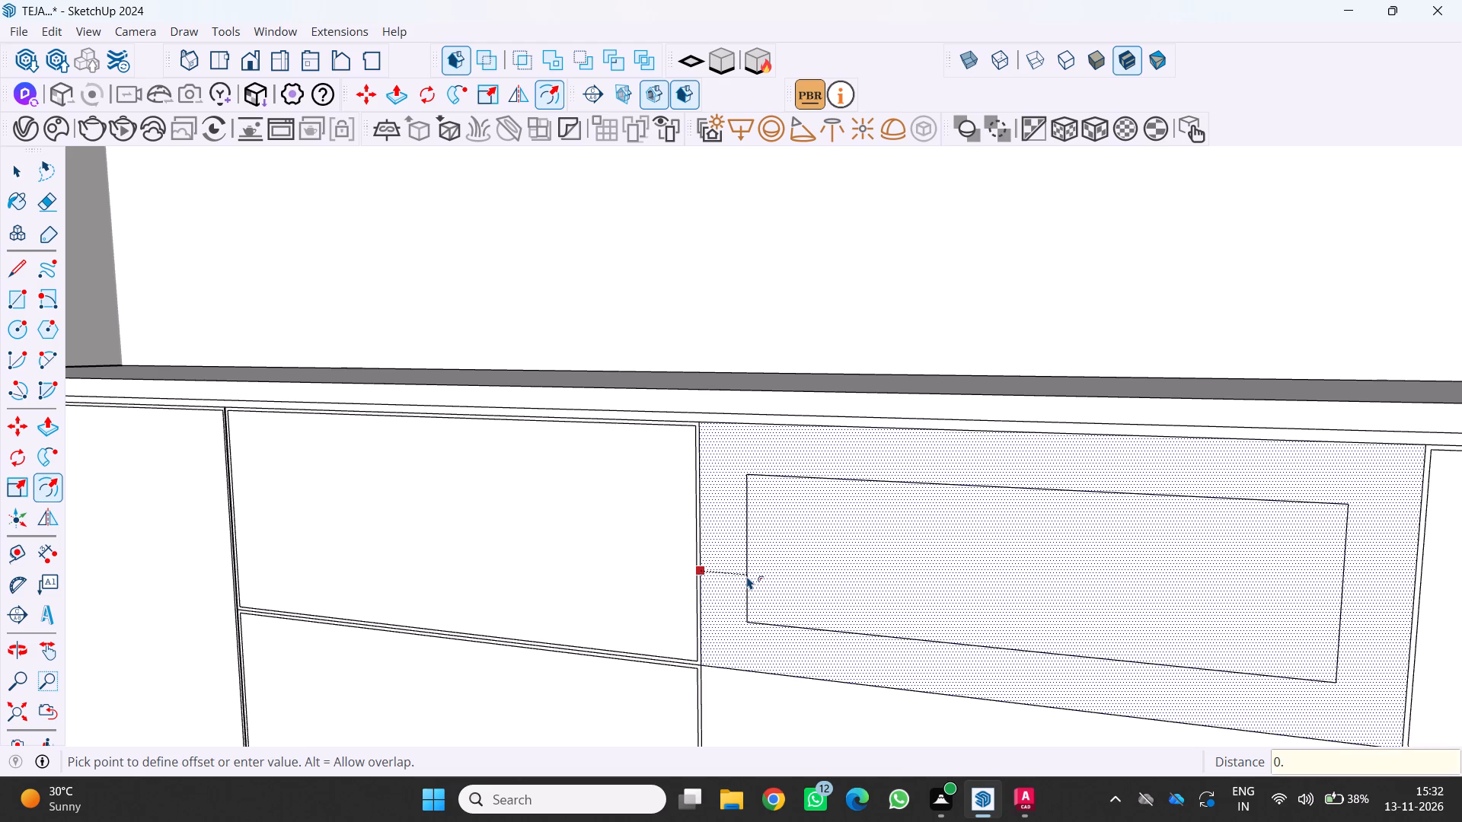
key(5)
key(Return)
Offset the outline of the lower drawer front in the drawer column farther from the open wardrobe unit inward by 0.5 cm.
scroll(741, 578, down, 9)
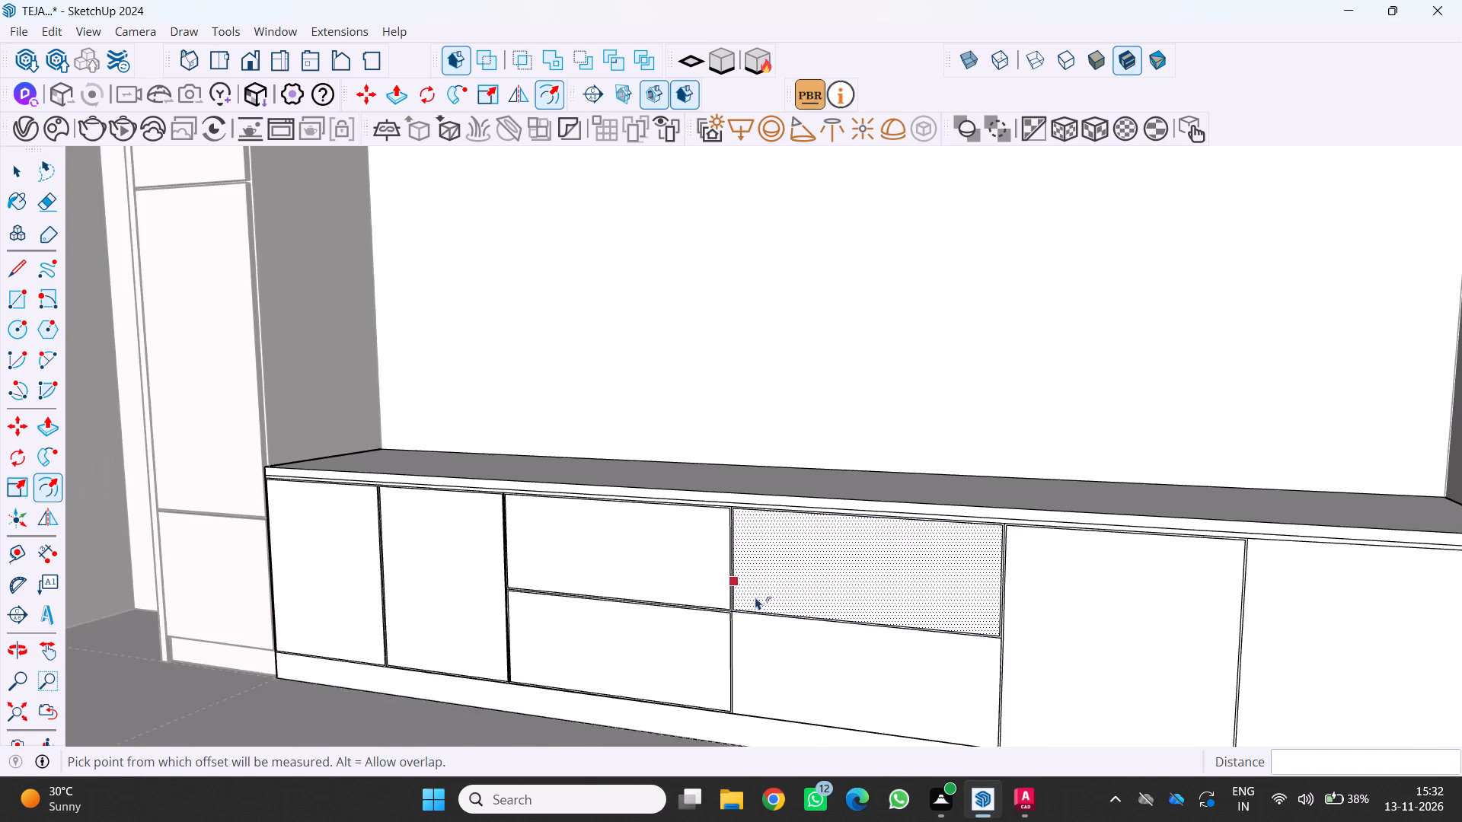
scroll(713, 655, up, 4)
click(756, 670)
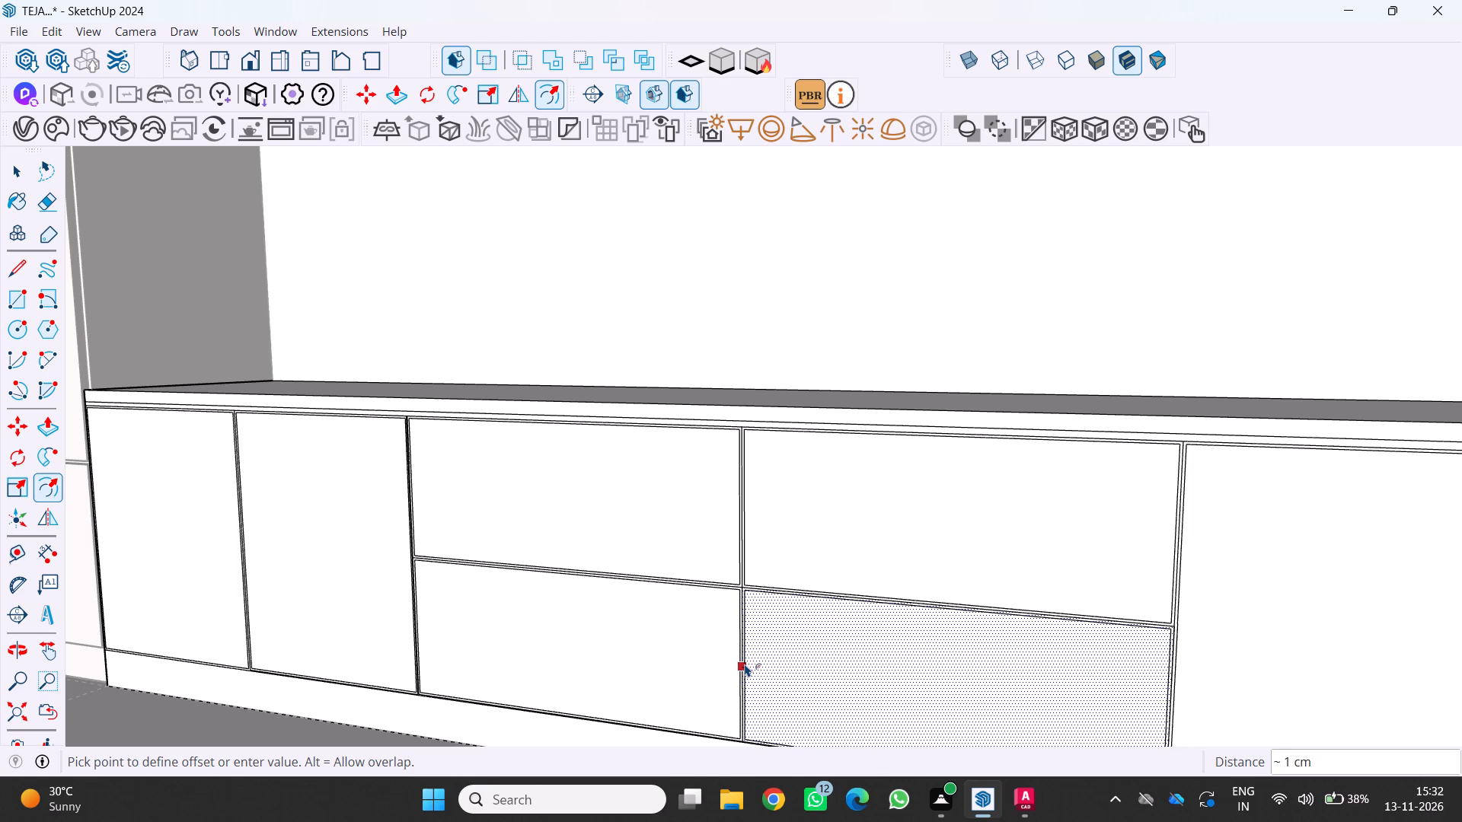
text(0.)
key(5)
key(Return)
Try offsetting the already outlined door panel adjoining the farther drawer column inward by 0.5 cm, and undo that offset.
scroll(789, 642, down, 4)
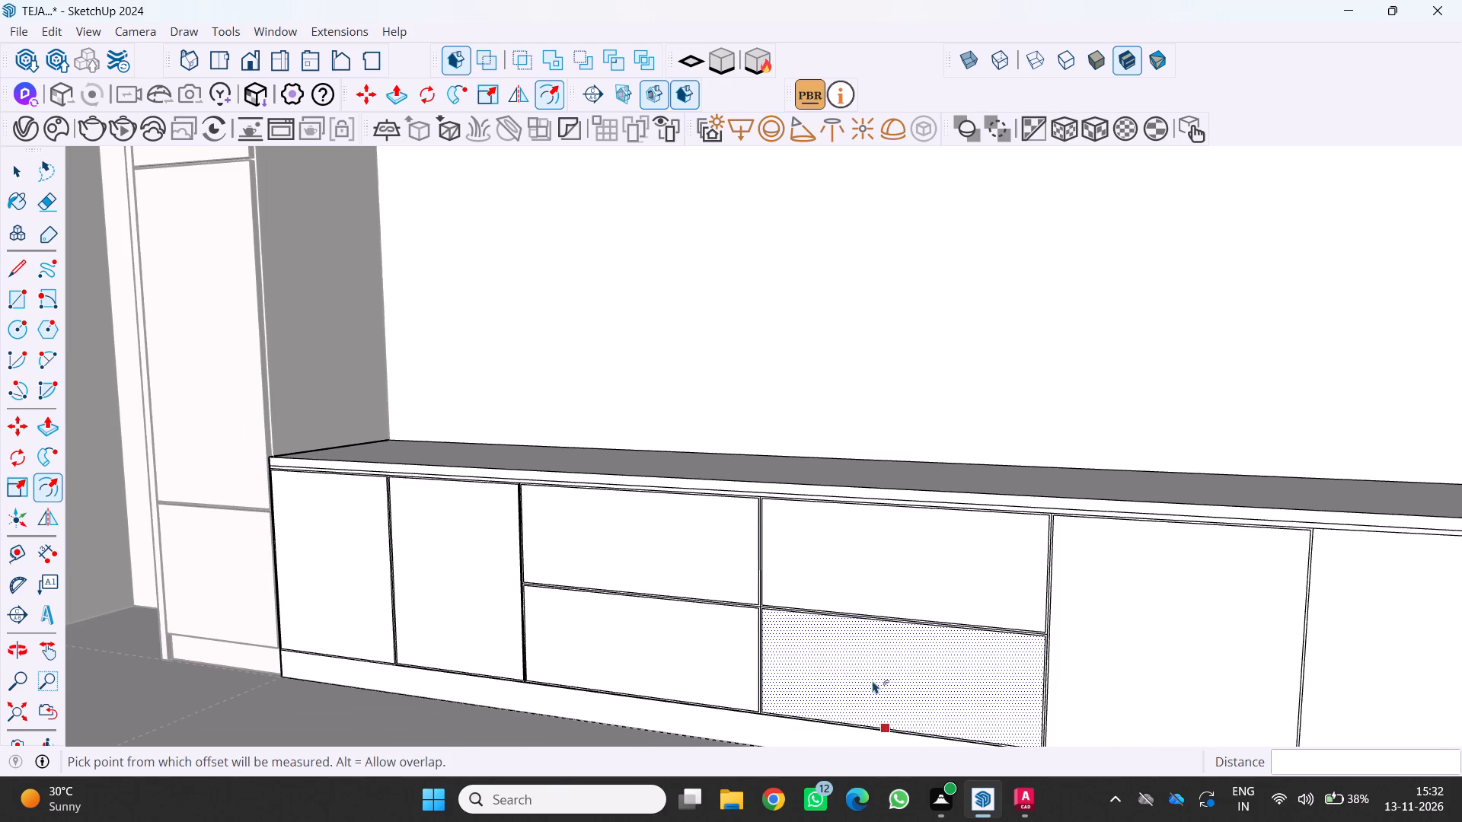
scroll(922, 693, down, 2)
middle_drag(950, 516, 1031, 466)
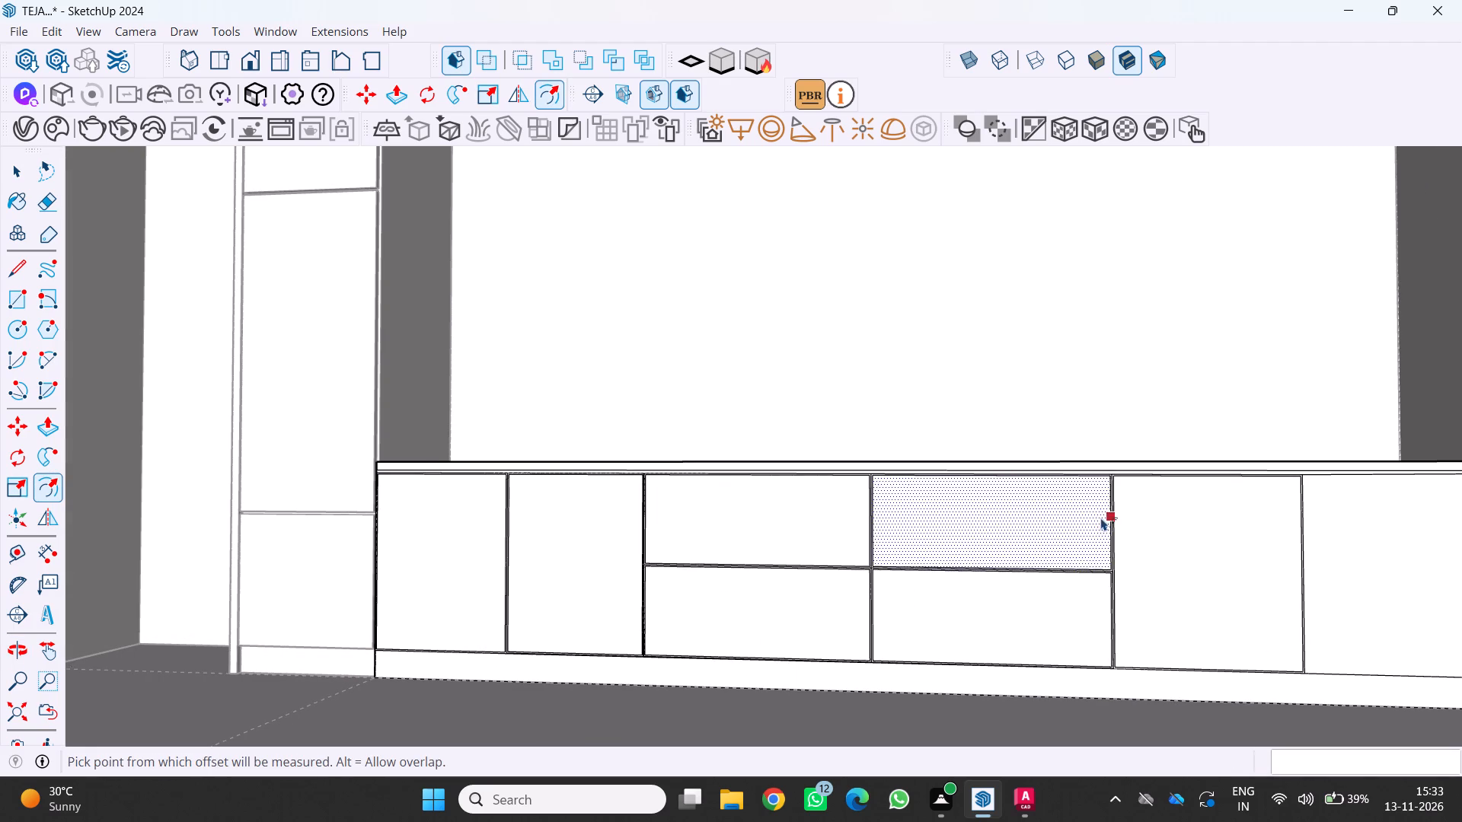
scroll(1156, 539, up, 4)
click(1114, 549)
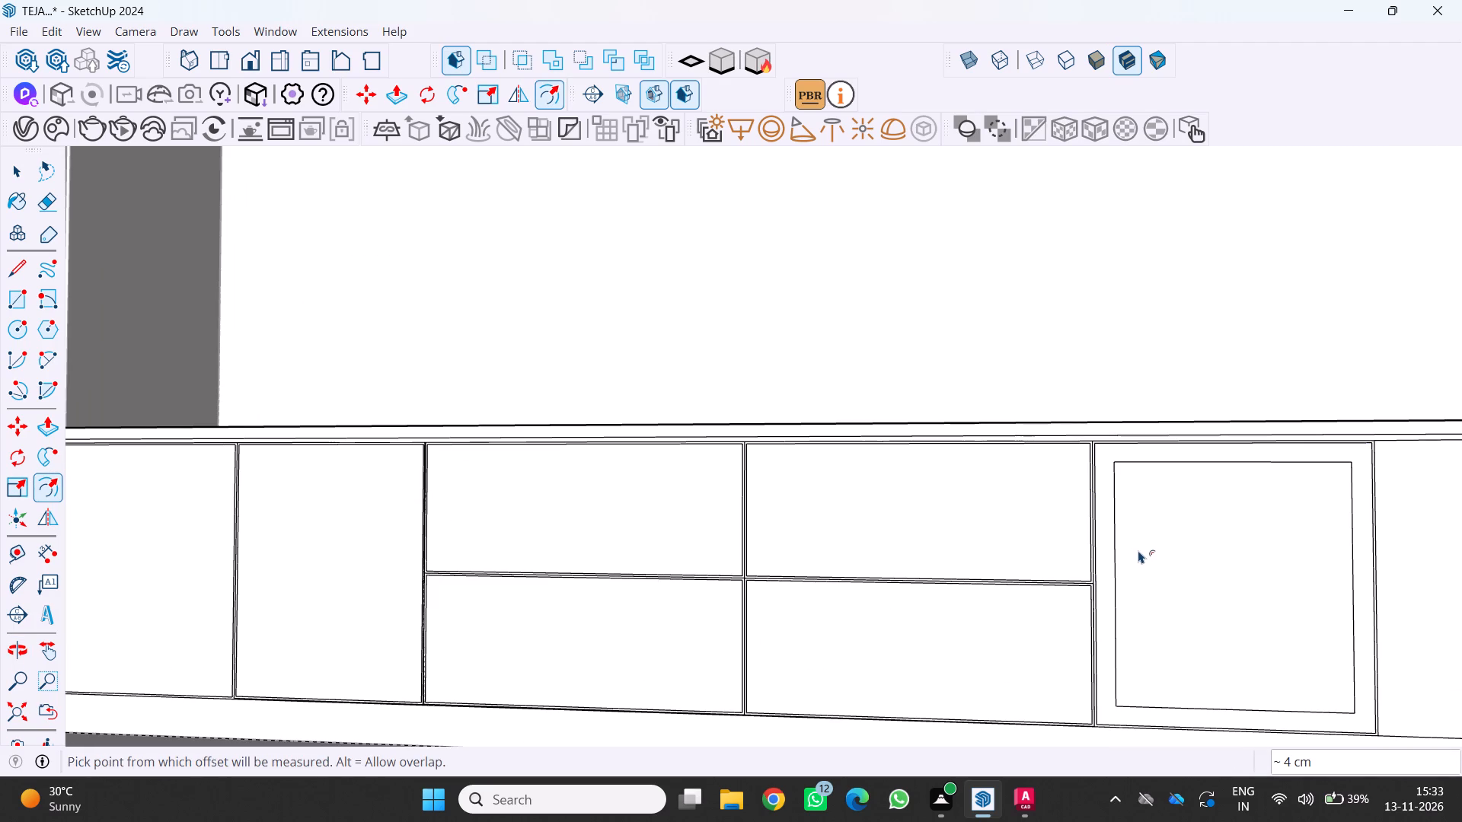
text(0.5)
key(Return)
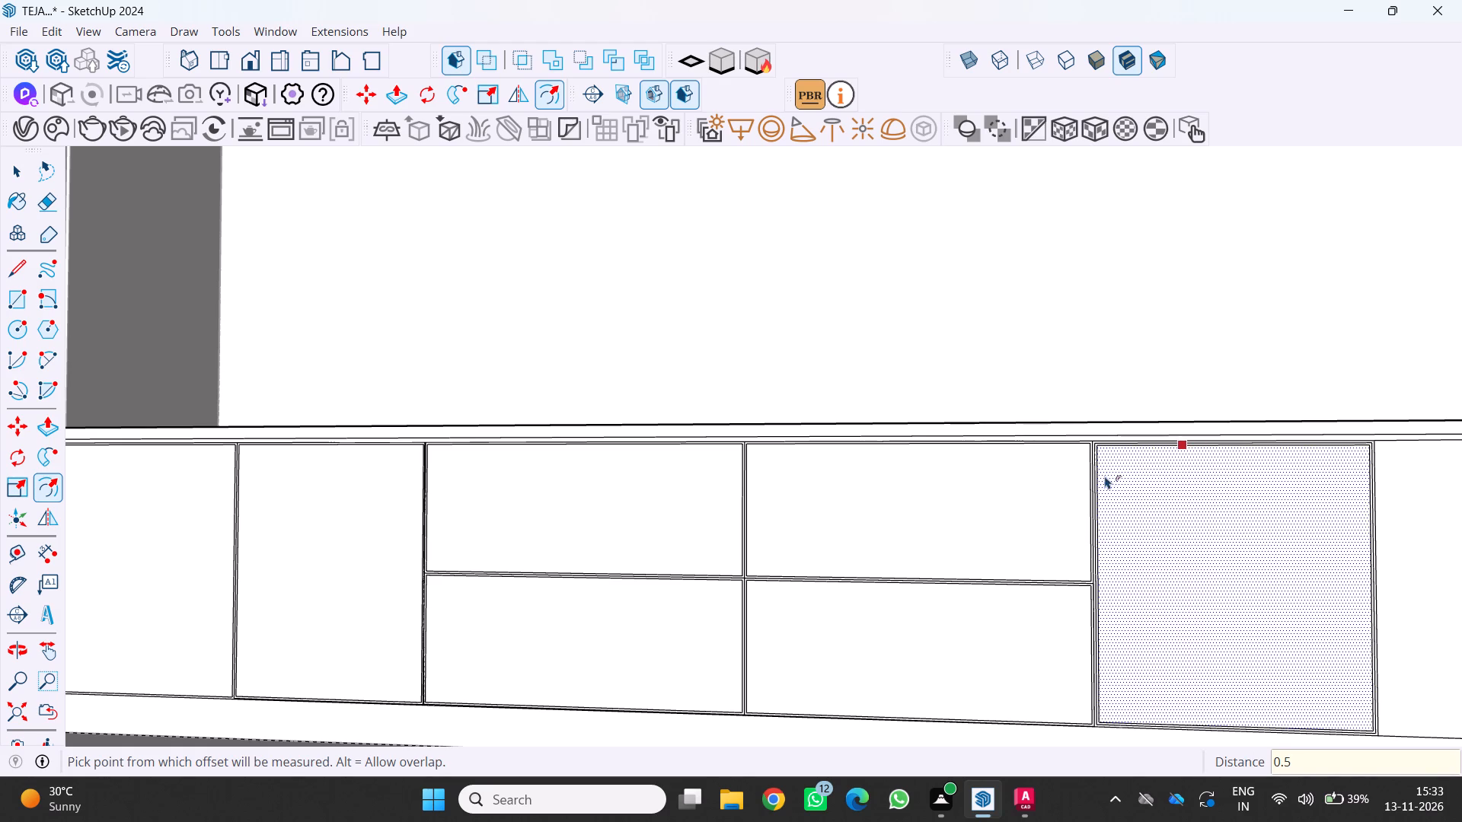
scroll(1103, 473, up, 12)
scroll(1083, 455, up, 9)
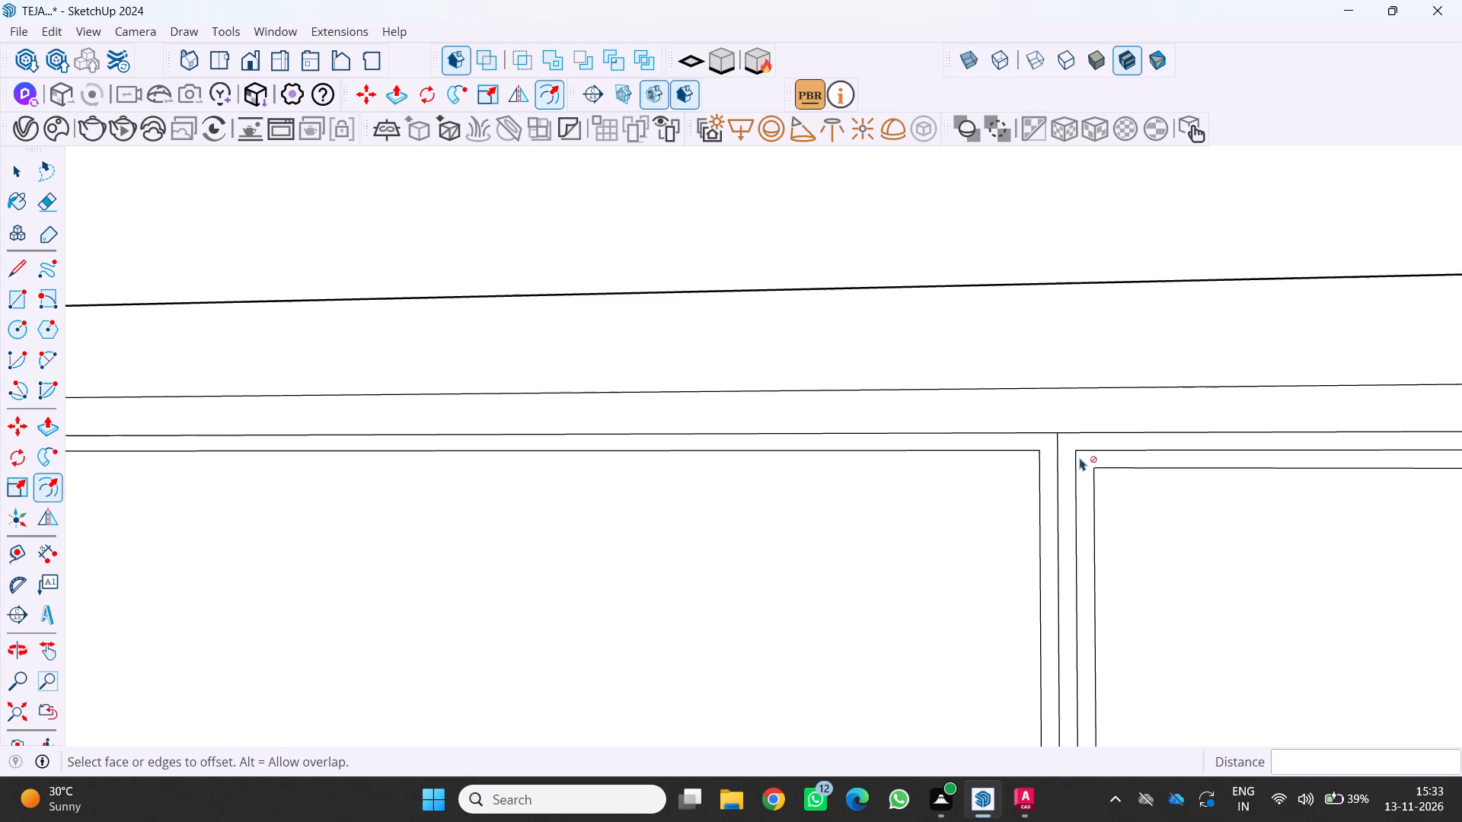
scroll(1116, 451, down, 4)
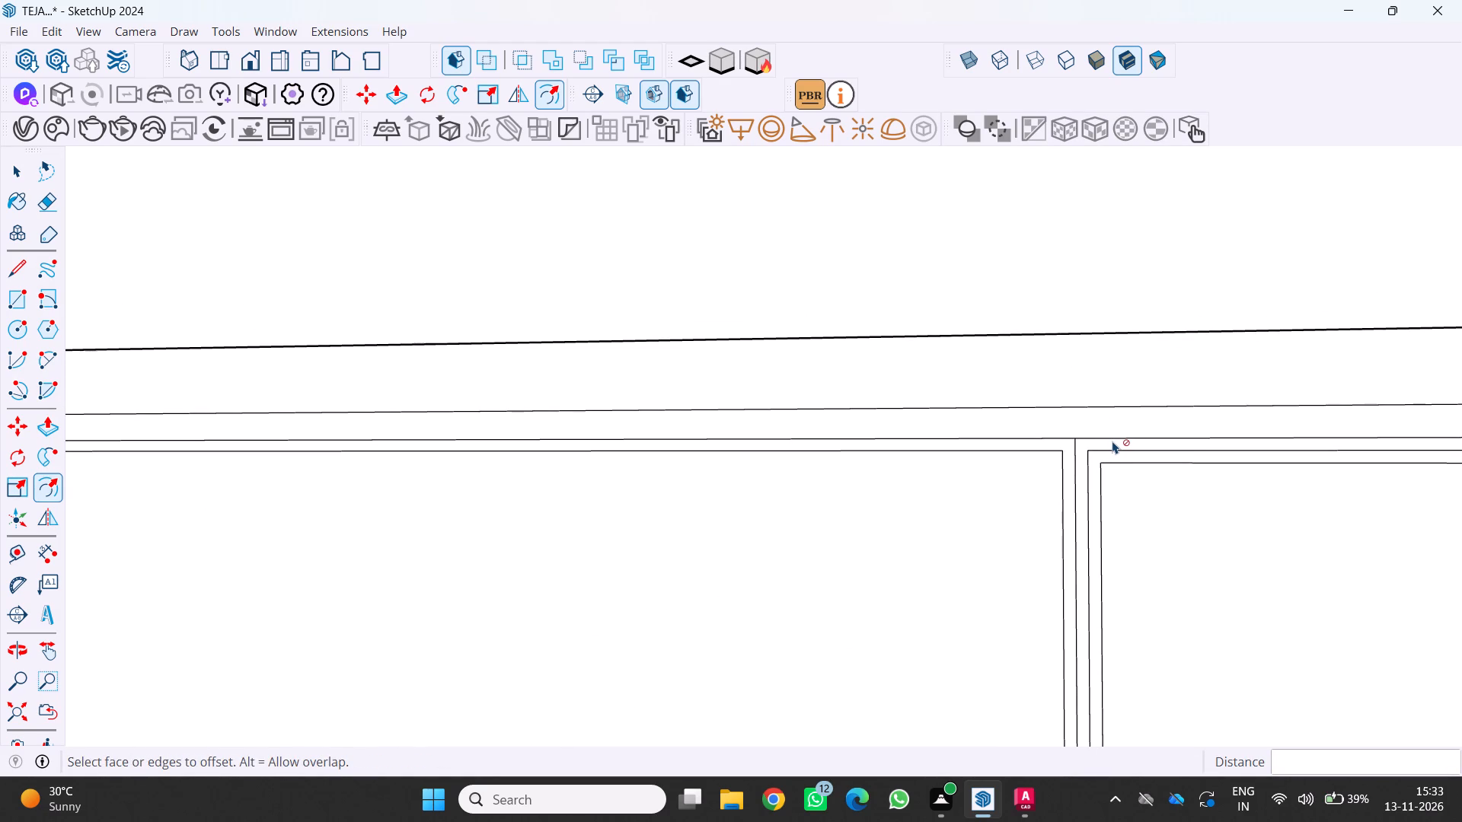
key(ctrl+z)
Offset the outline of the end door panel beside the closed wardrobe unit inward by 0.5 cm.
scroll(741, 432, down, 16)
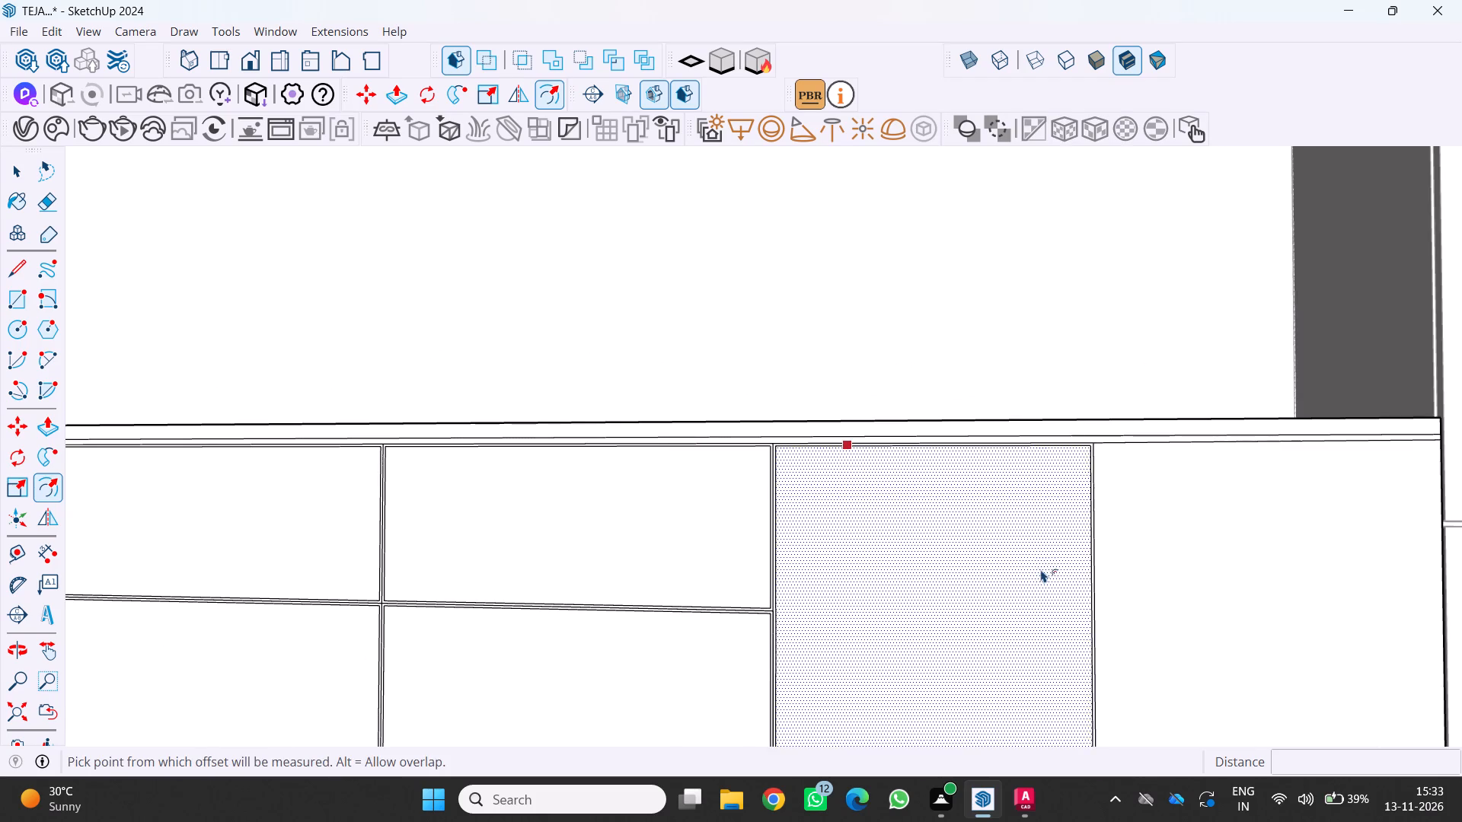
scroll(1109, 567, up, 7)
click(1095, 519)
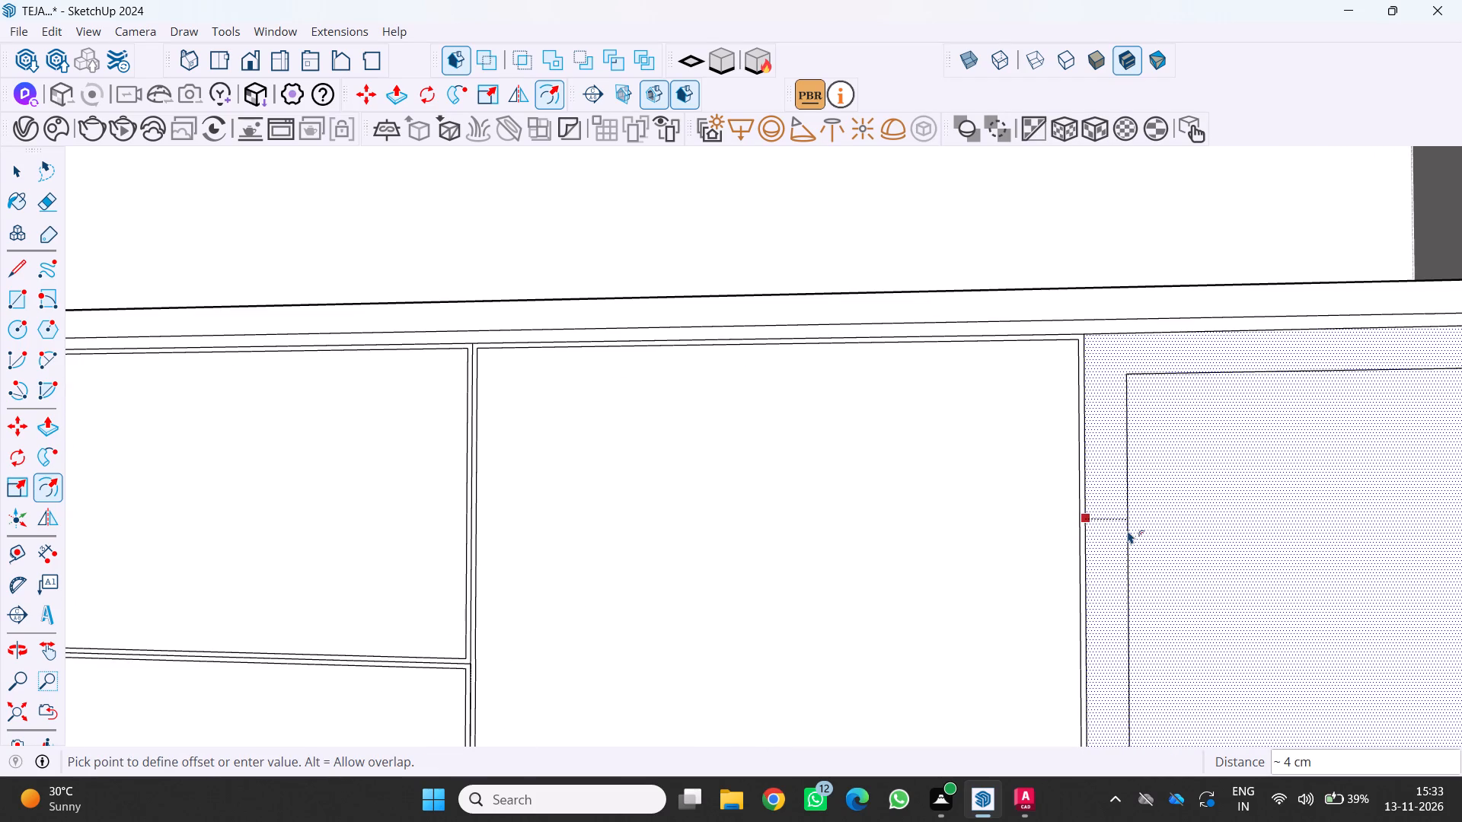
text(0.)
key(5)
key(Return)
Examine the low cabinet's outlined doors, drawers and plinth up close and in the context of the whole room.
scroll(999, 545, down, 11)
middle_drag(949, 560, 899, 571)
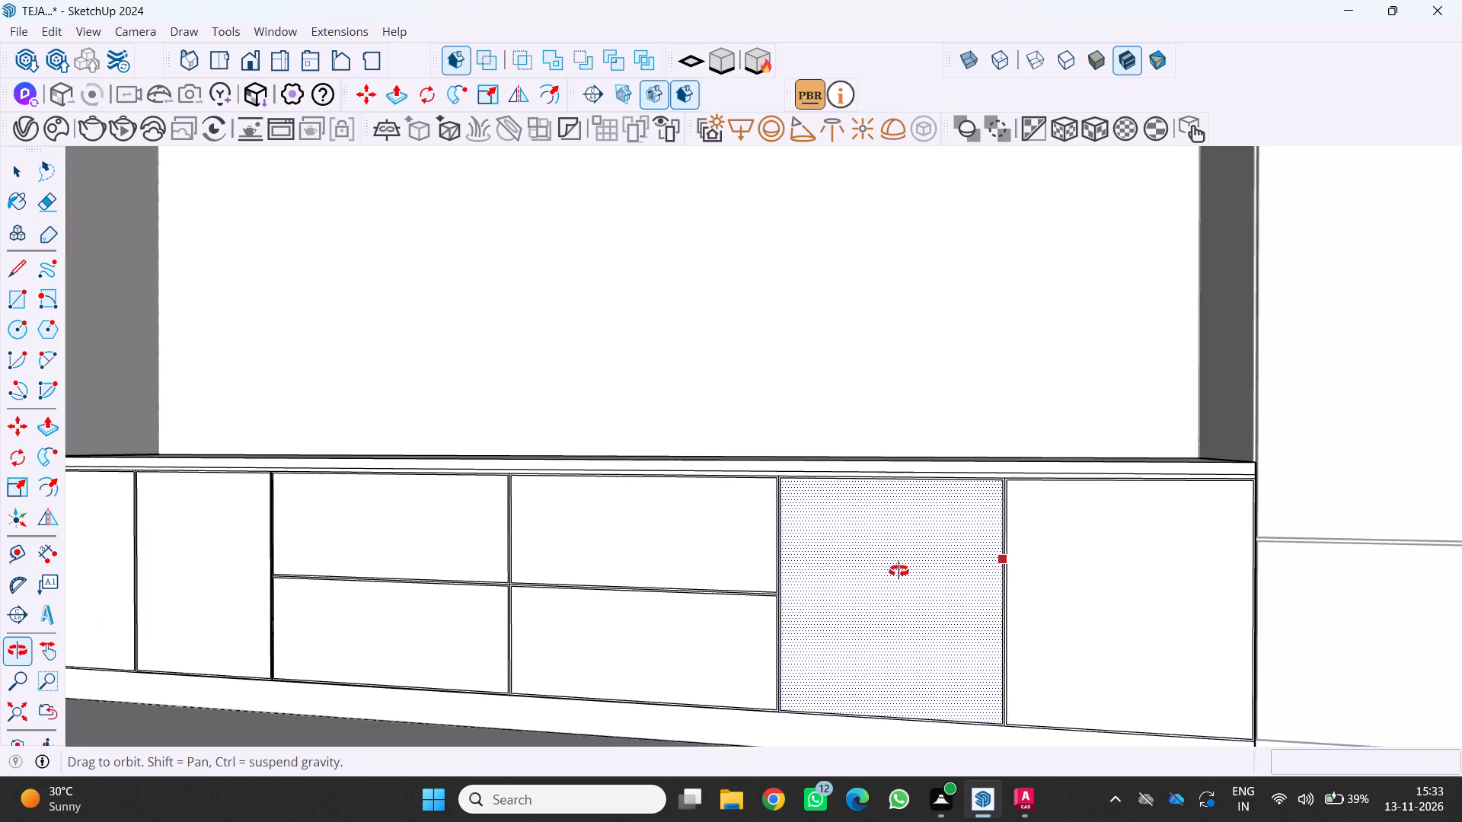
middle_drag(899, 571, 860, 566)
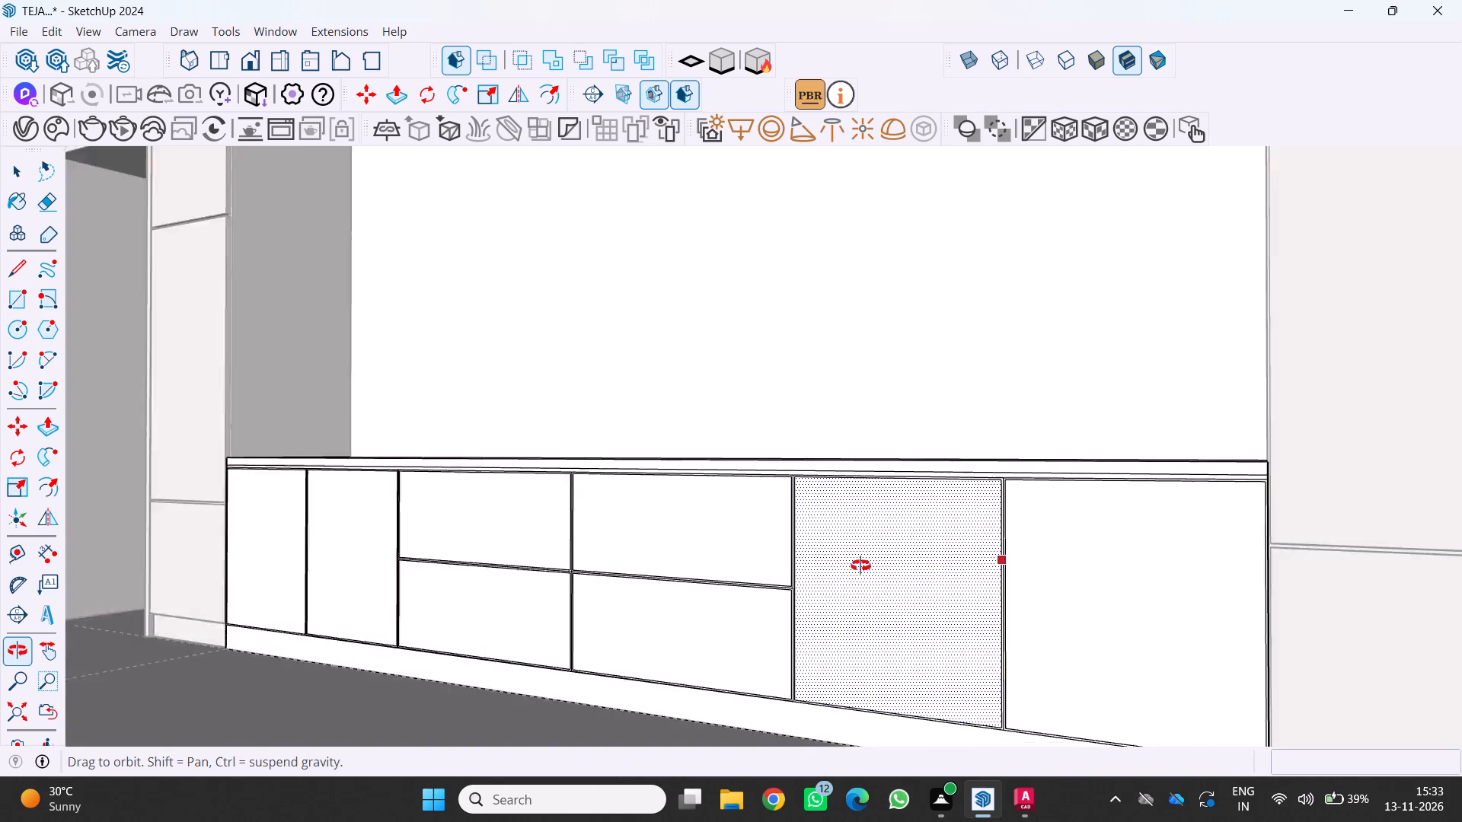
middle_drag(860, 566, 888, 562)
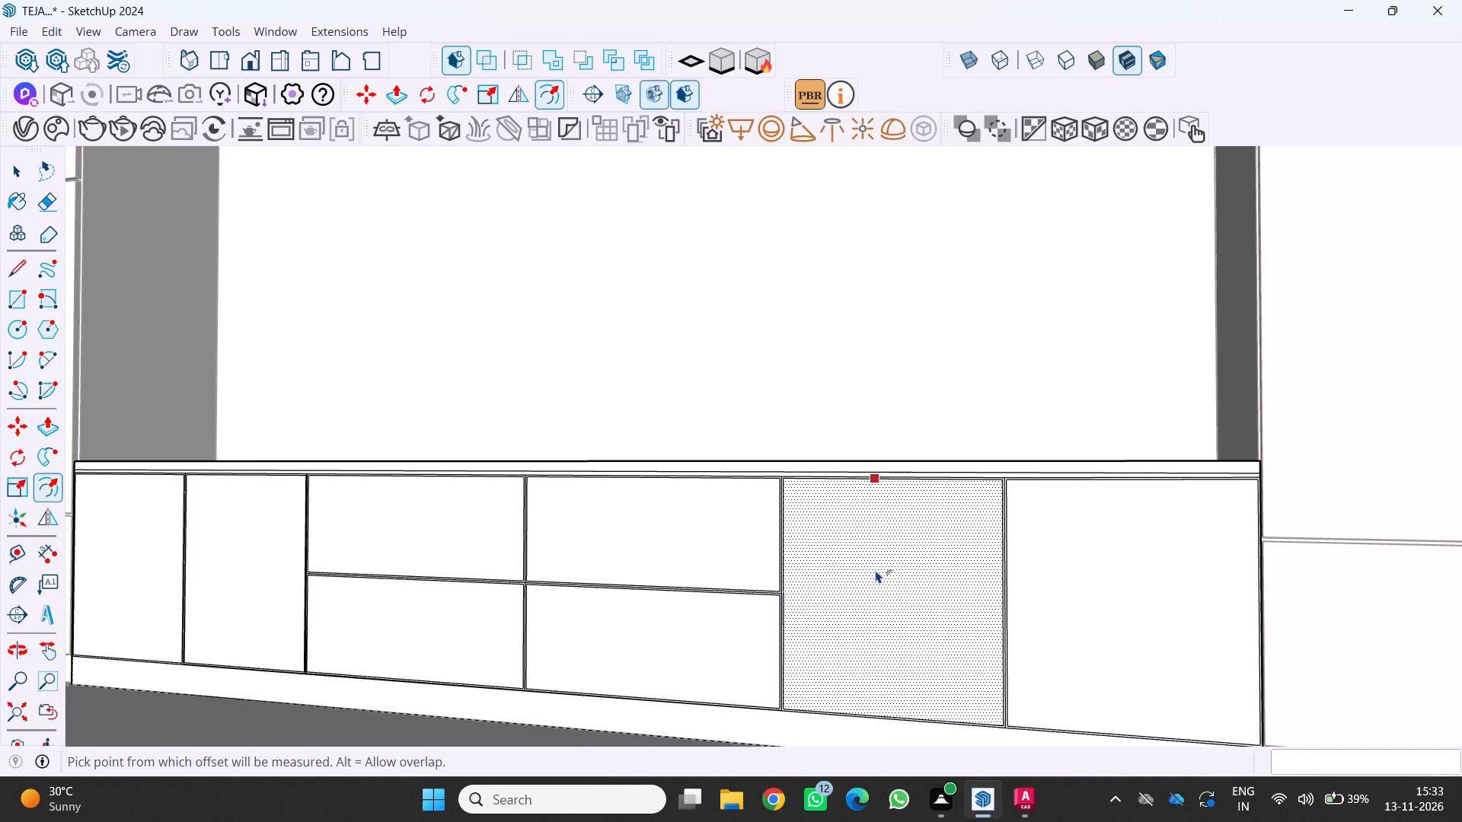
scroll(1041, 518, down, 6)
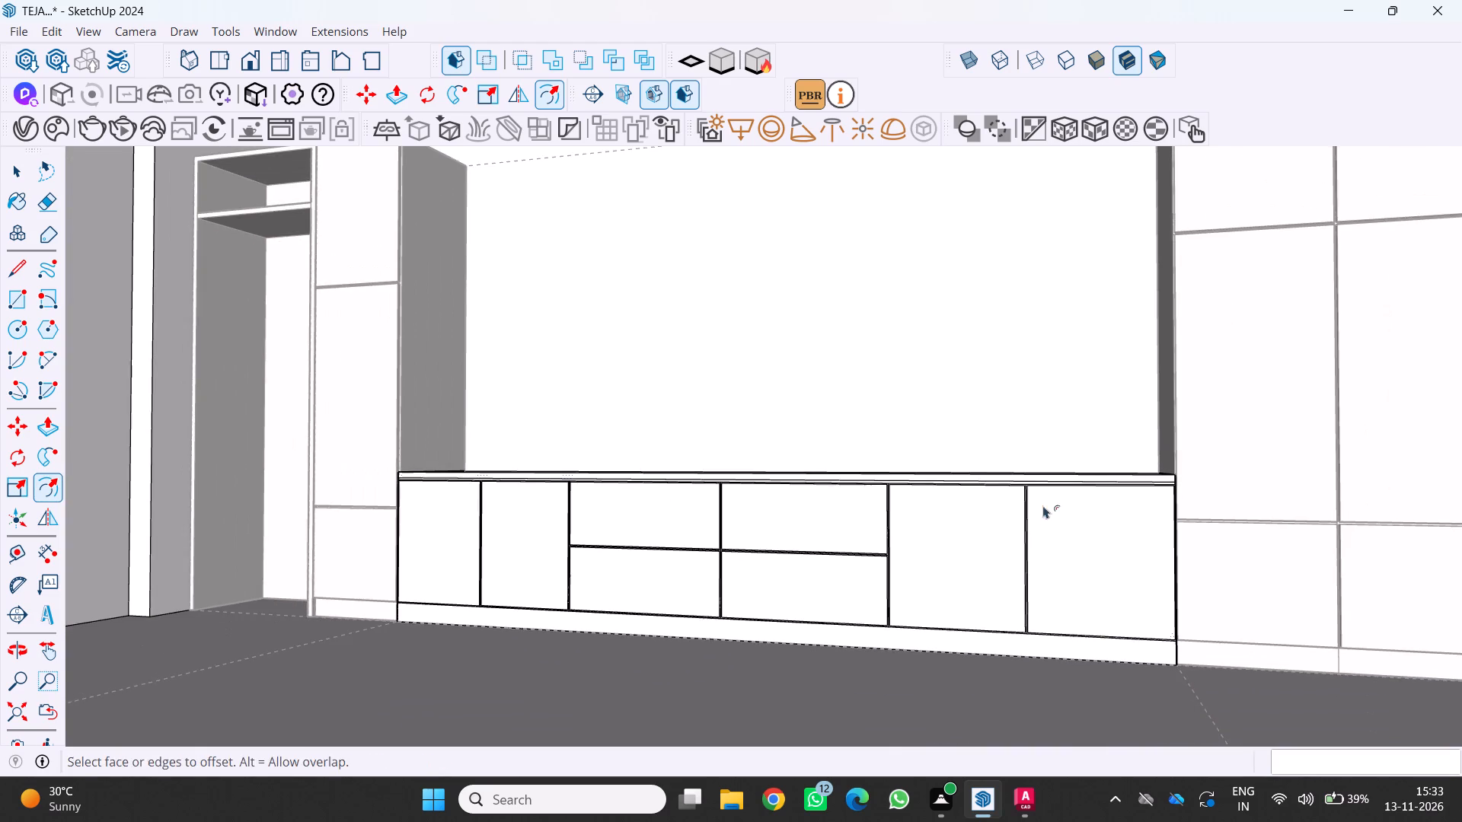
middle_drag(1003, 531, 924, 594)
middle_click(924, 594)
scroll(787, 637, up, 7)
middle_drag(640, 640, 742, 580)
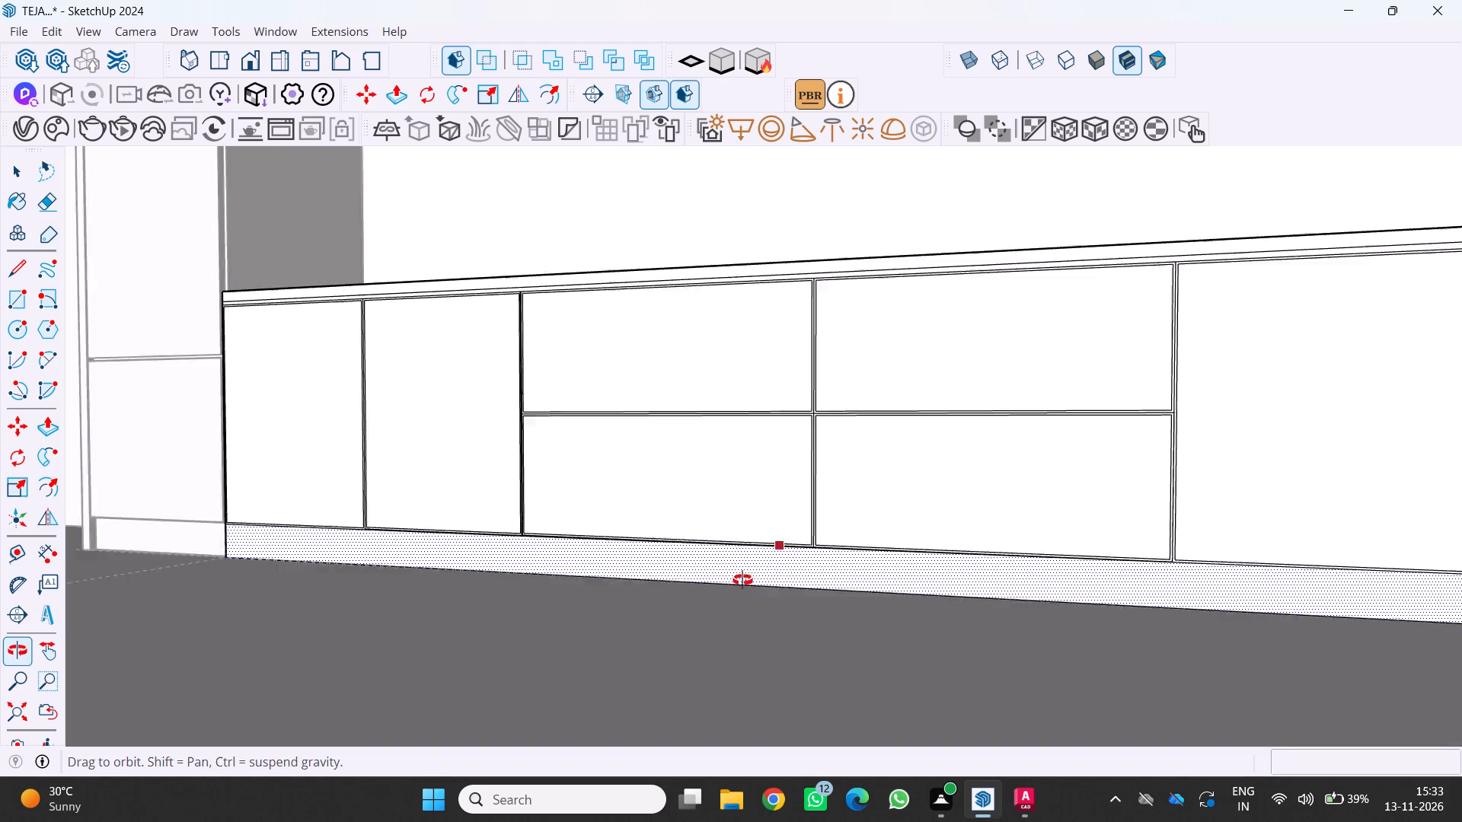
middle_drag(742, 580, 869, 546)
scroll(852, 550, down, 20)
scroll(852, 550, down, 14)
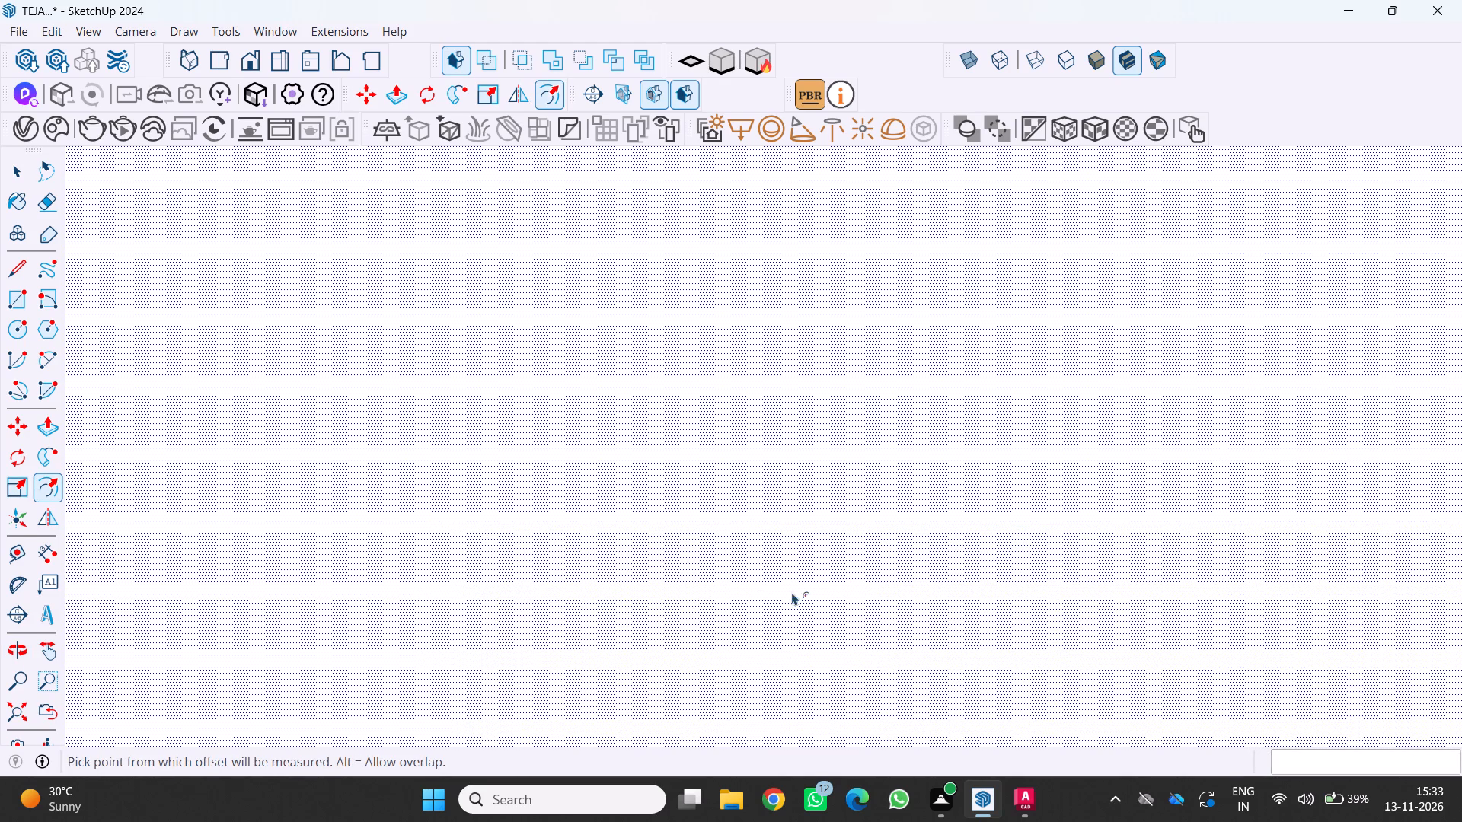
scroll(792, 592, down, 20)
scroll(792, 592, down, 11)
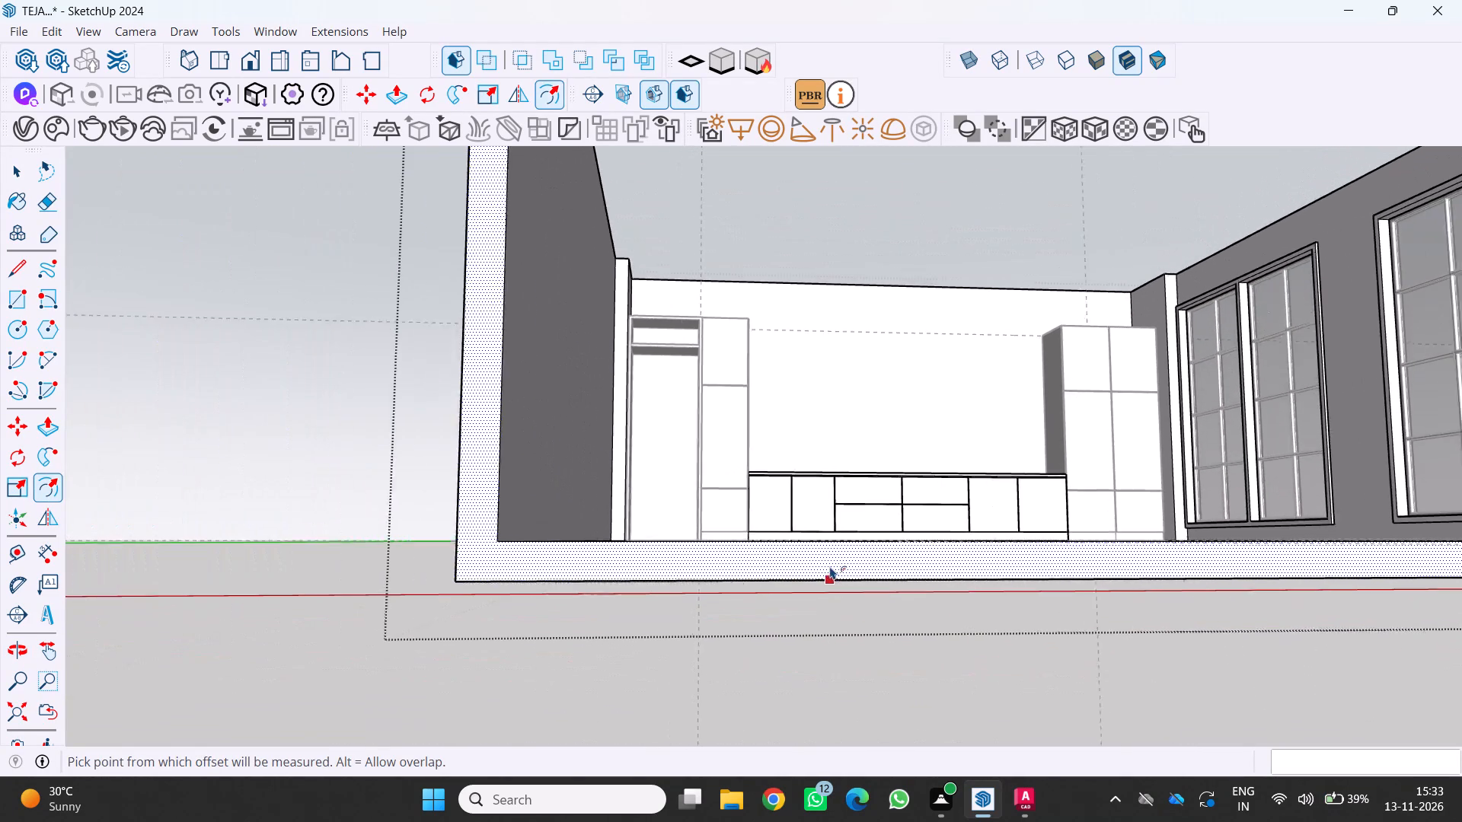
scroll(830, 566, down, 7)
middle_drag(830, 567, 752, 615)
scroll(752, 615, up, 1)
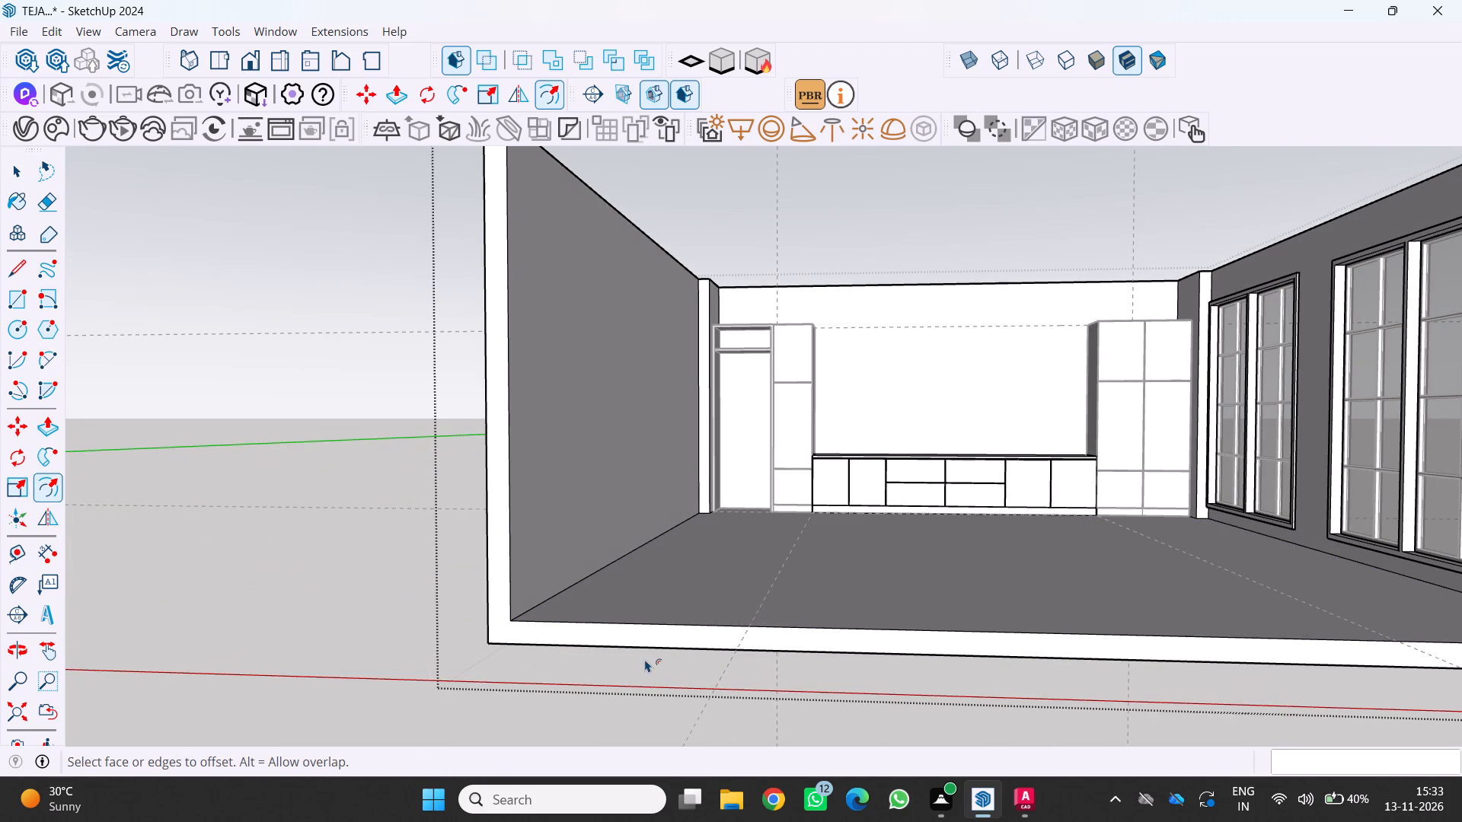
scroll(617, 696, up, 3)
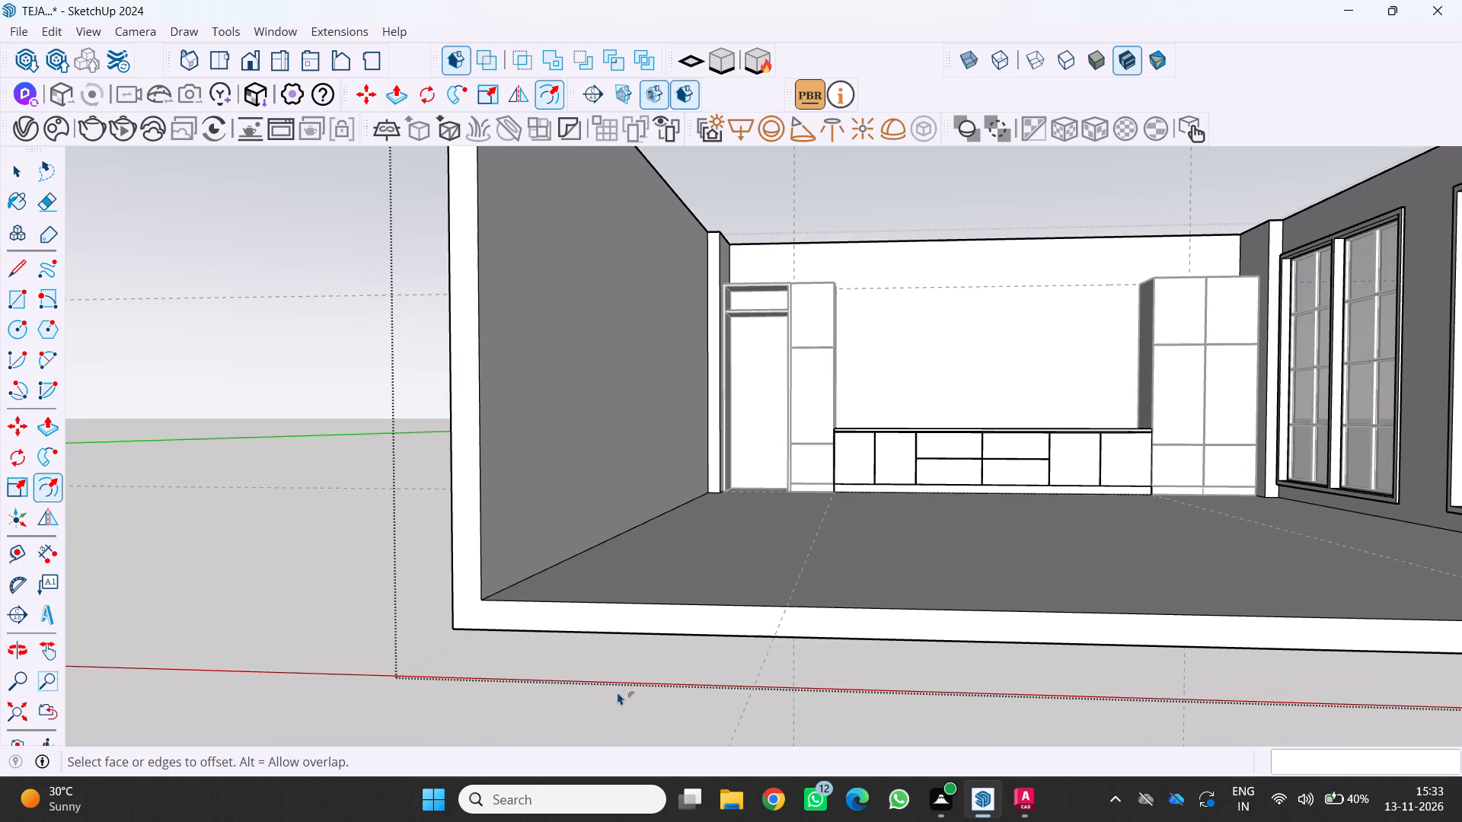
scroll(633, 679, up, 2)
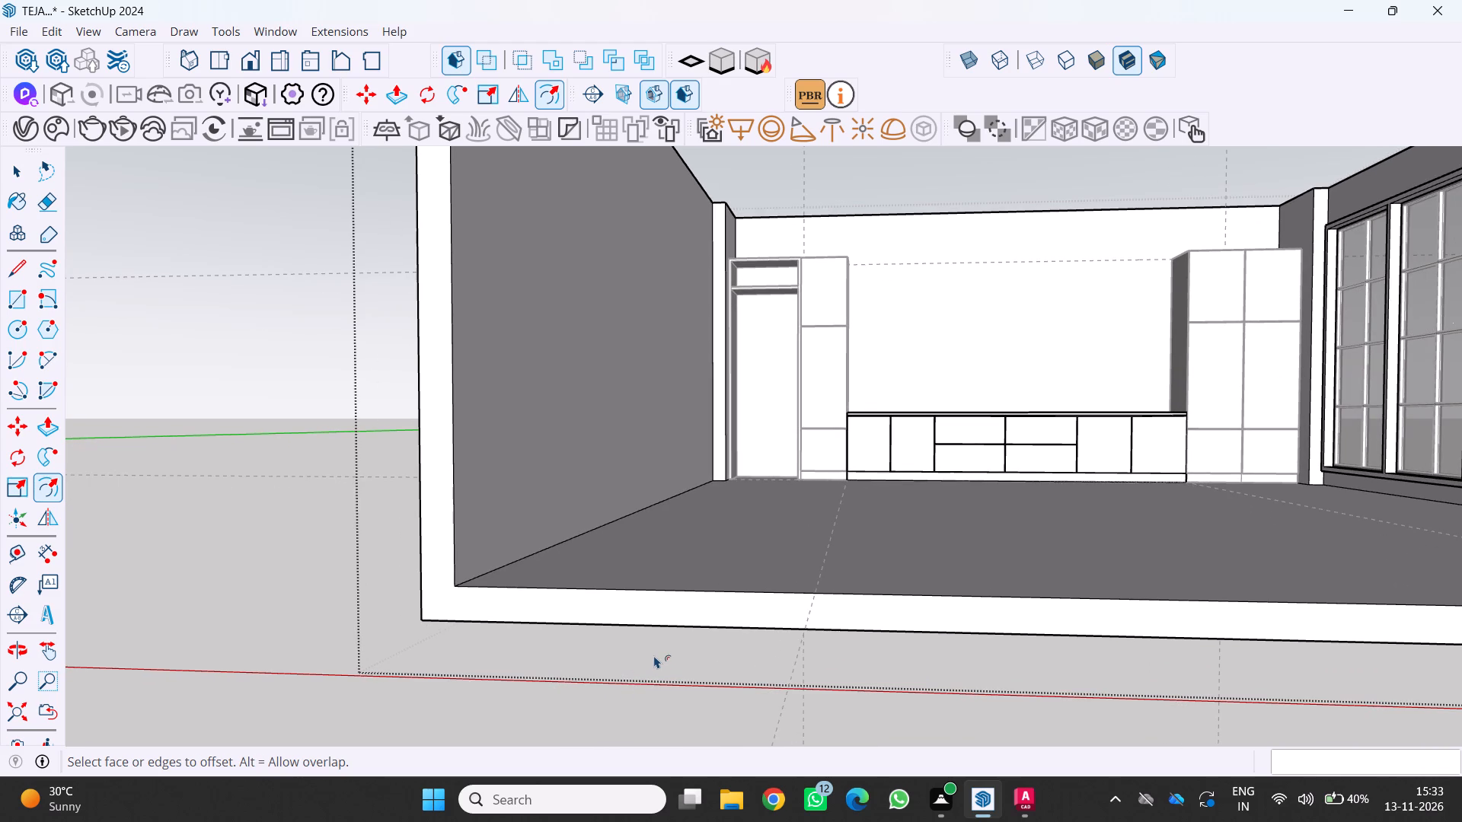
scroll(635, 674, down, 7)
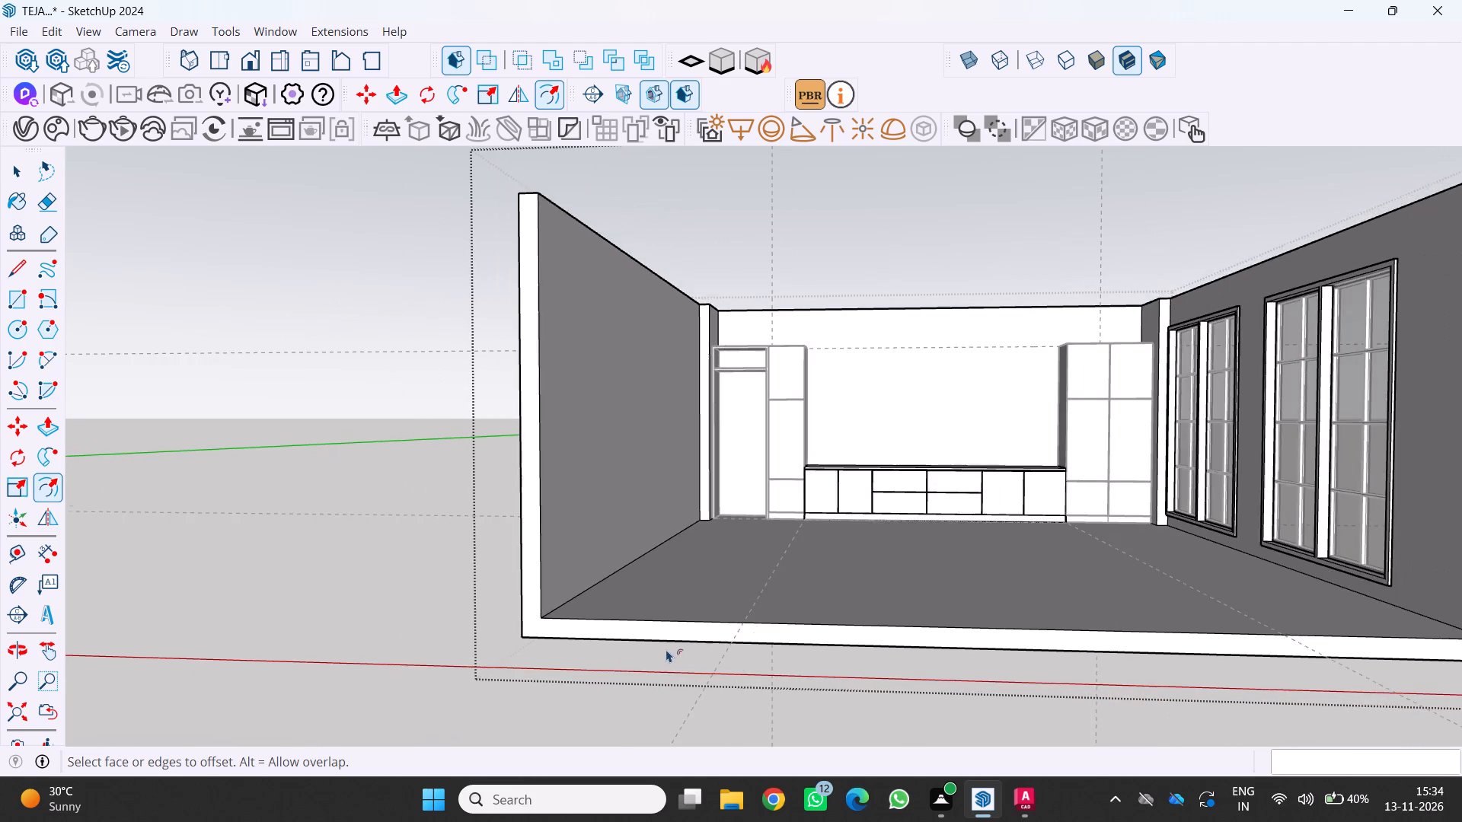
Erase the leftover original outline between and above the two doors beside the open wardrobe unit, keeping their offset outlines.
scroll(839, 526, up, 20)
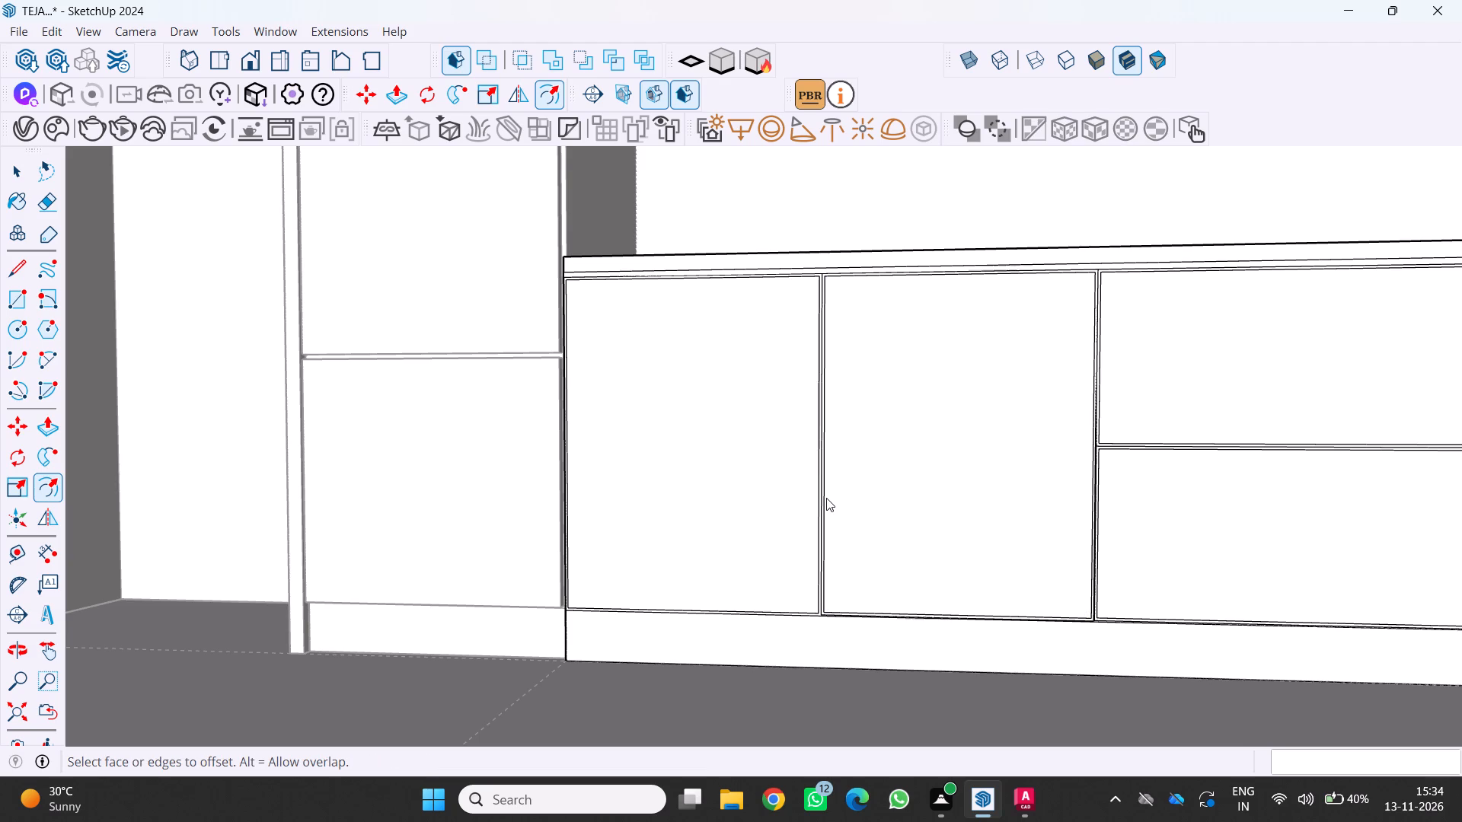
key(e)
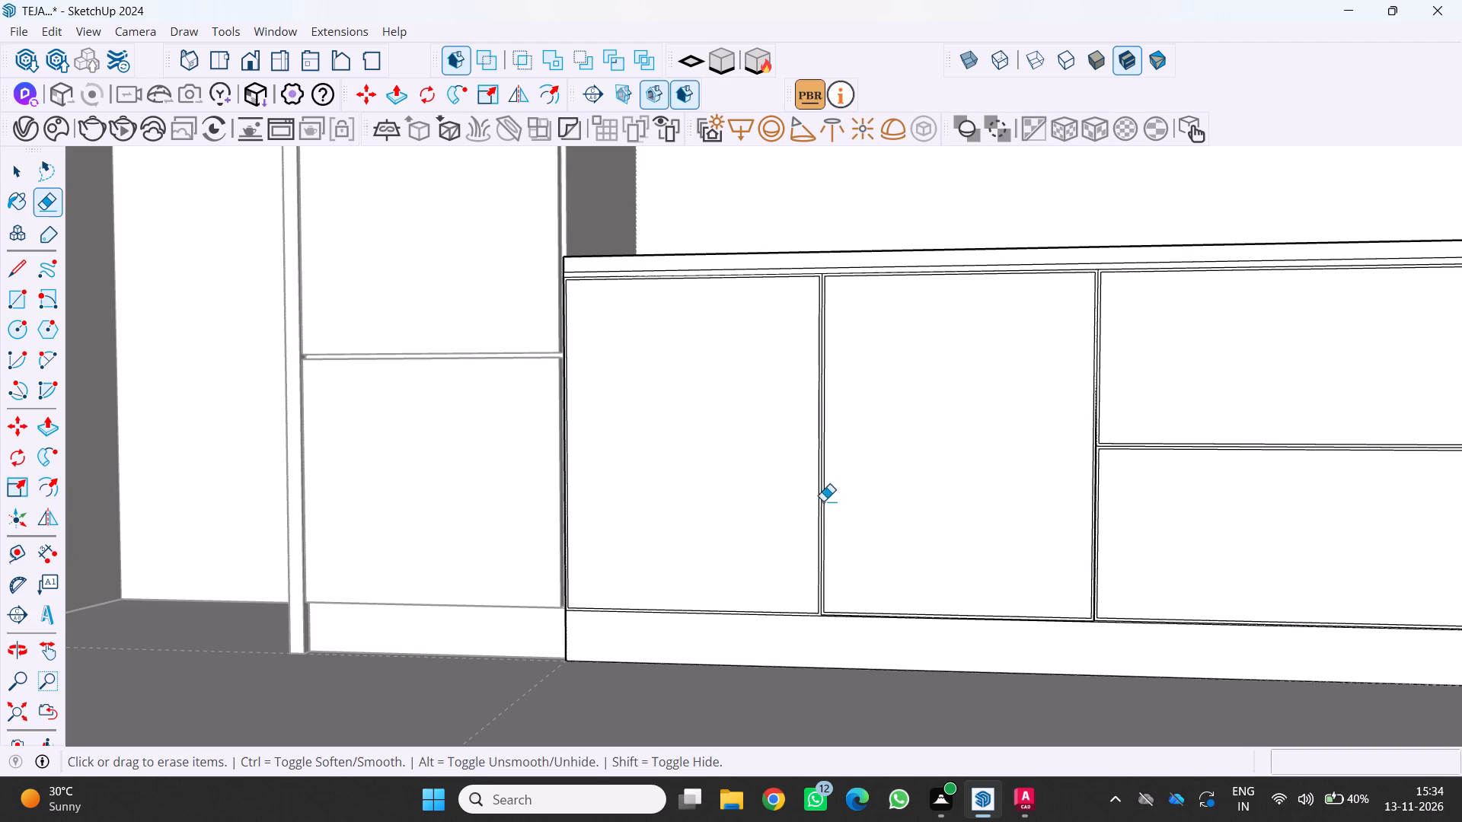
scroll(819, 497, up, 13)
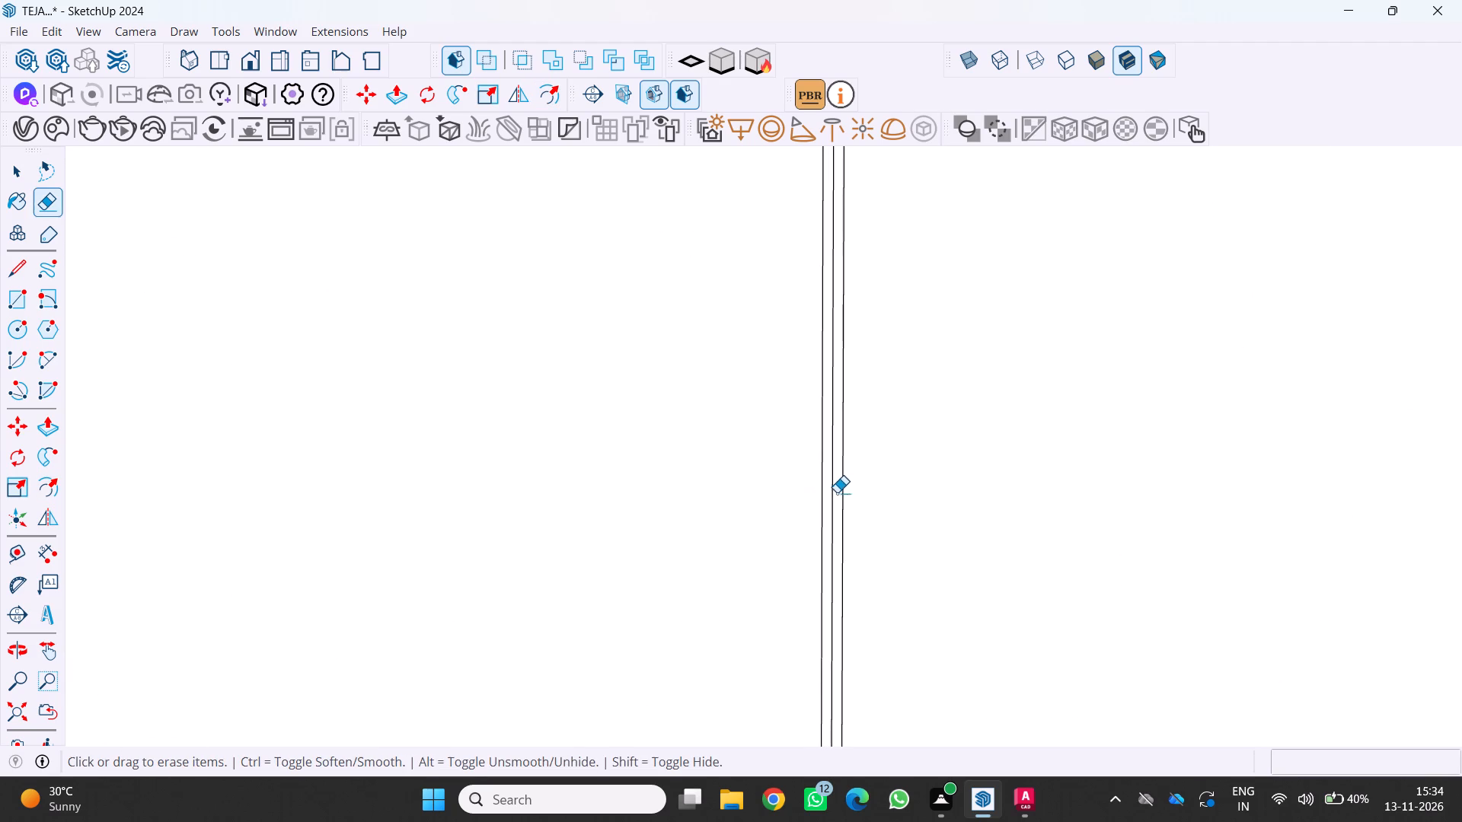
click(832, 492)
scroll(826, 493, down, 18)
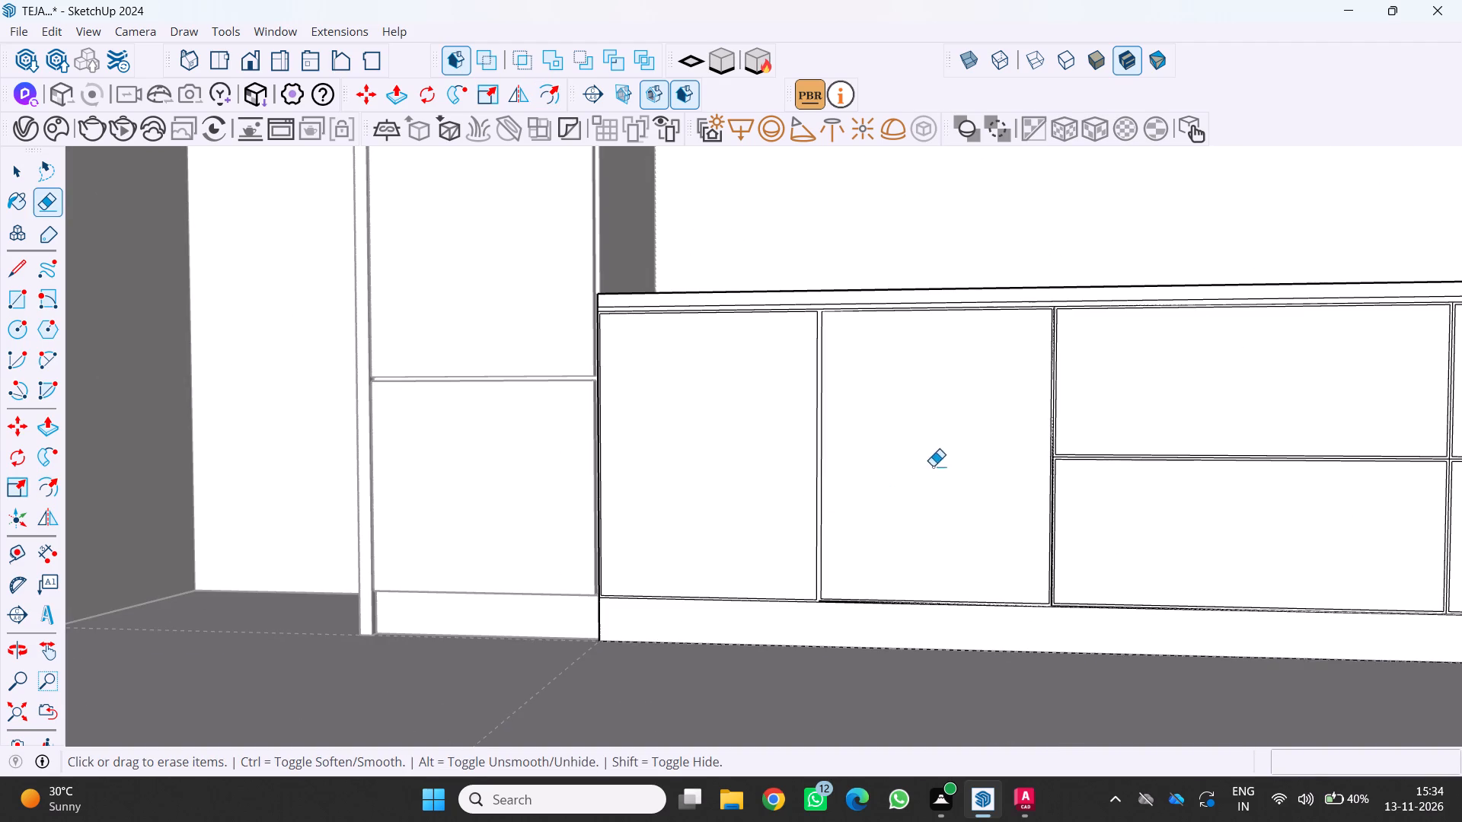
scroll(816, 273, up, 9)
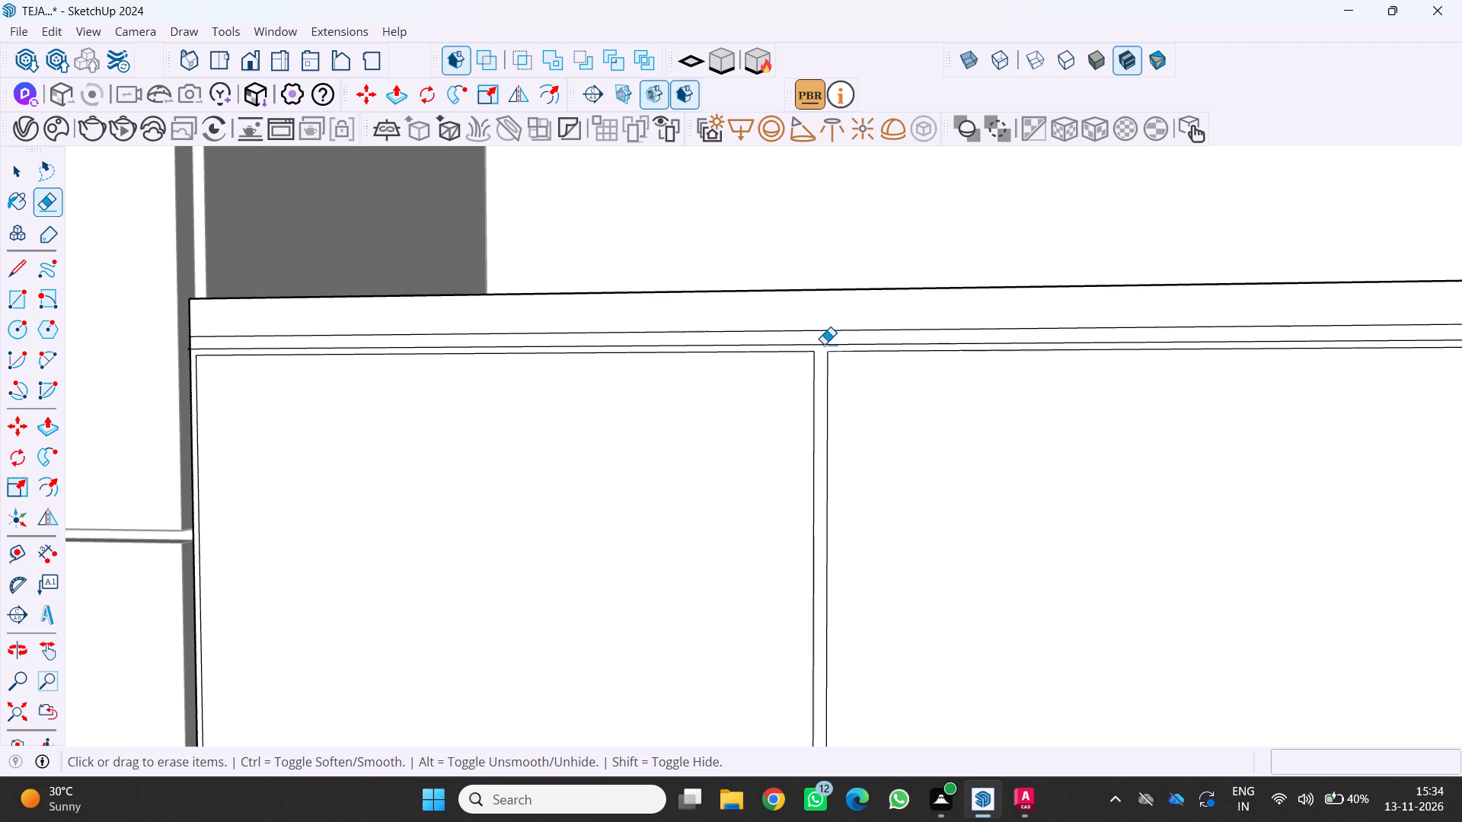
click(824, 344)
scroll(813, 352, down, 12)
Erase the leftover outline between the second door and the nearer upper drawer front, and along that drawer's top.
scroll(1031, 449, up, 5)
scroll(1077, 360, up, 2)
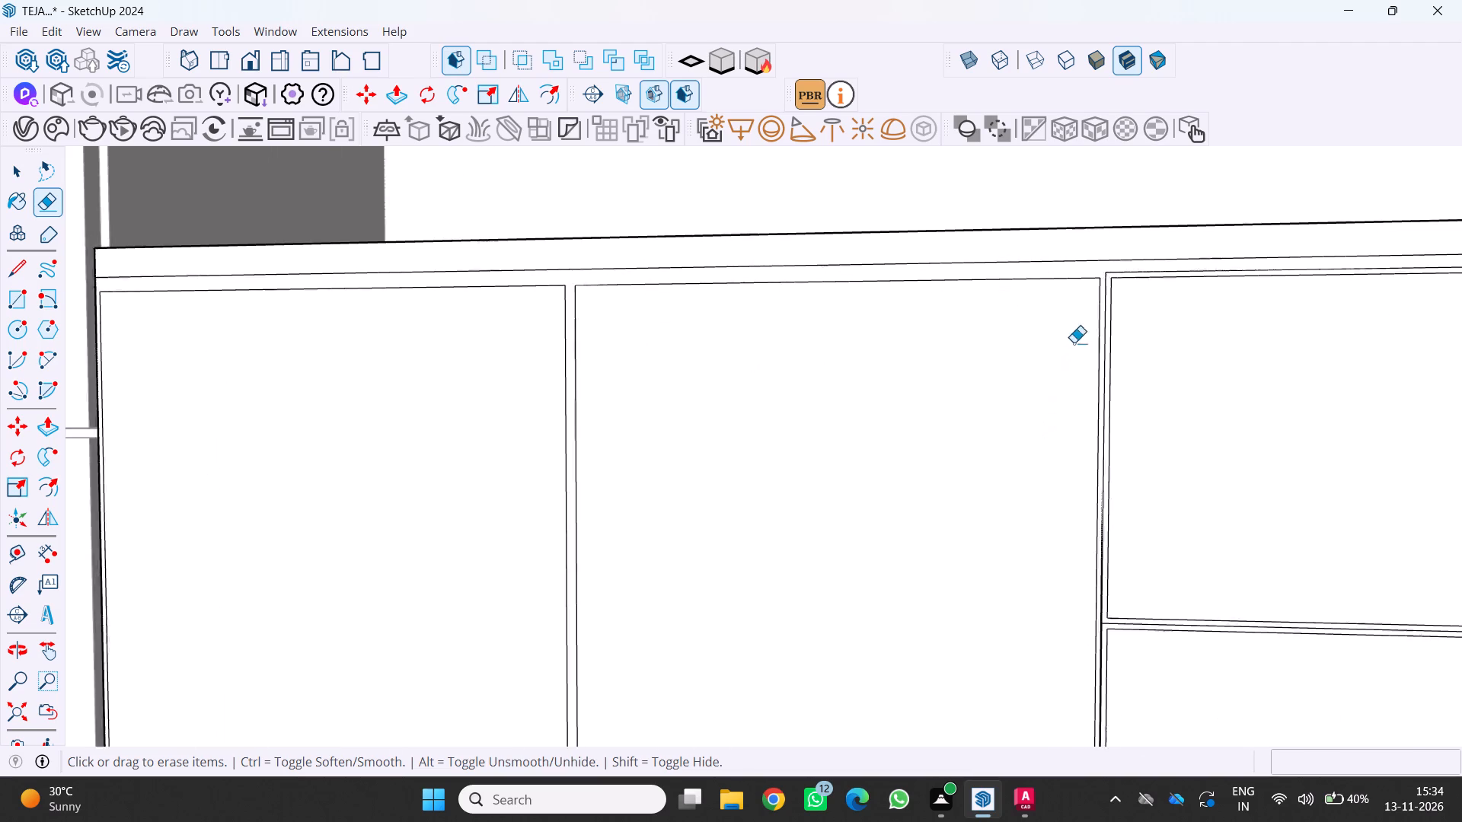
scroll(1074, 342, up, 4)
click(1109, 264)
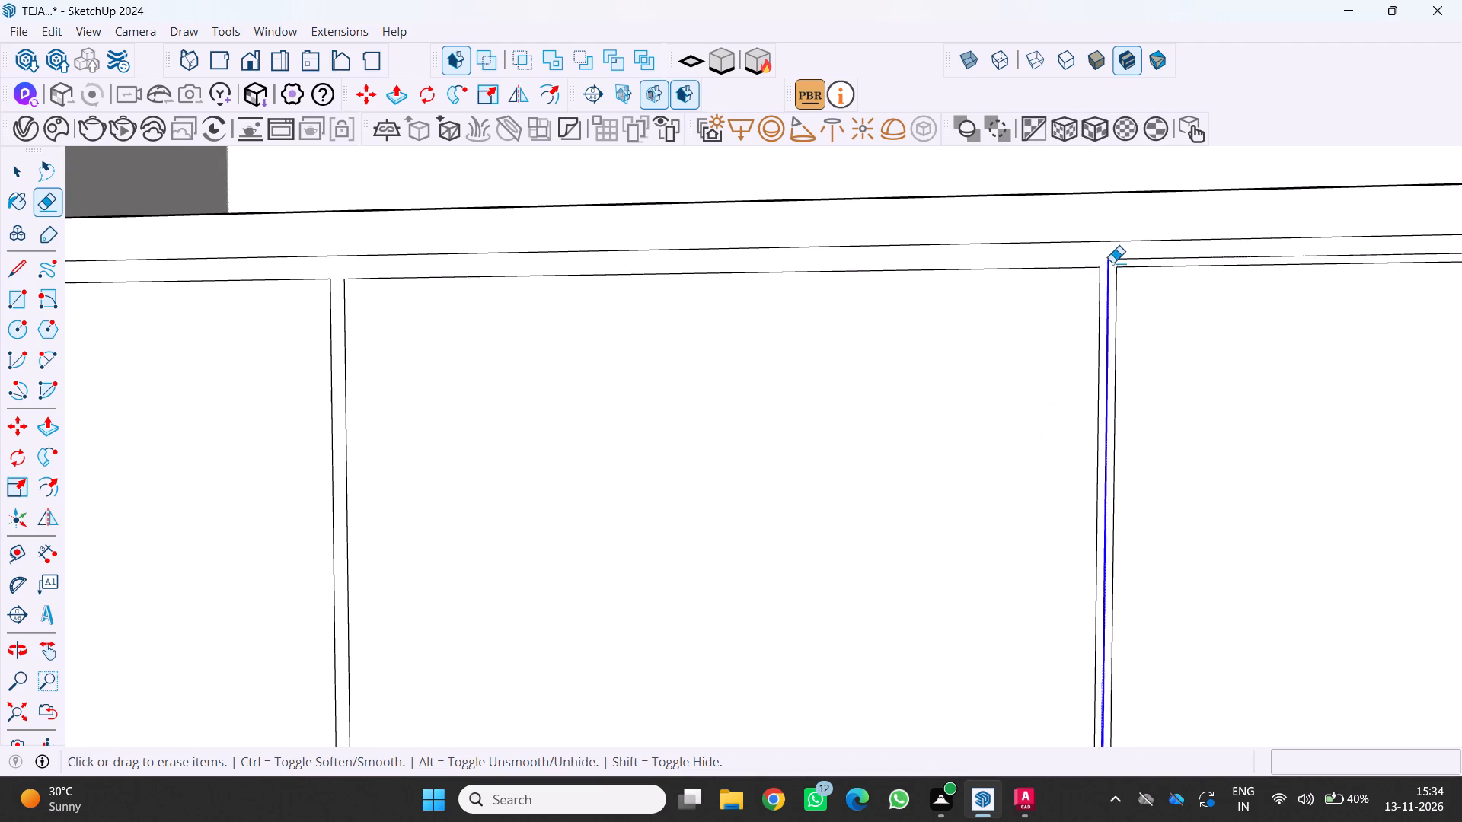
click(1115, 261)
scroll(1095, 270, down, 12)
Erase the leftover lines between the nearer column's two drawer fronts and between its lower drawer and the adjoining door.
scroll(1093, 439, up, 5)
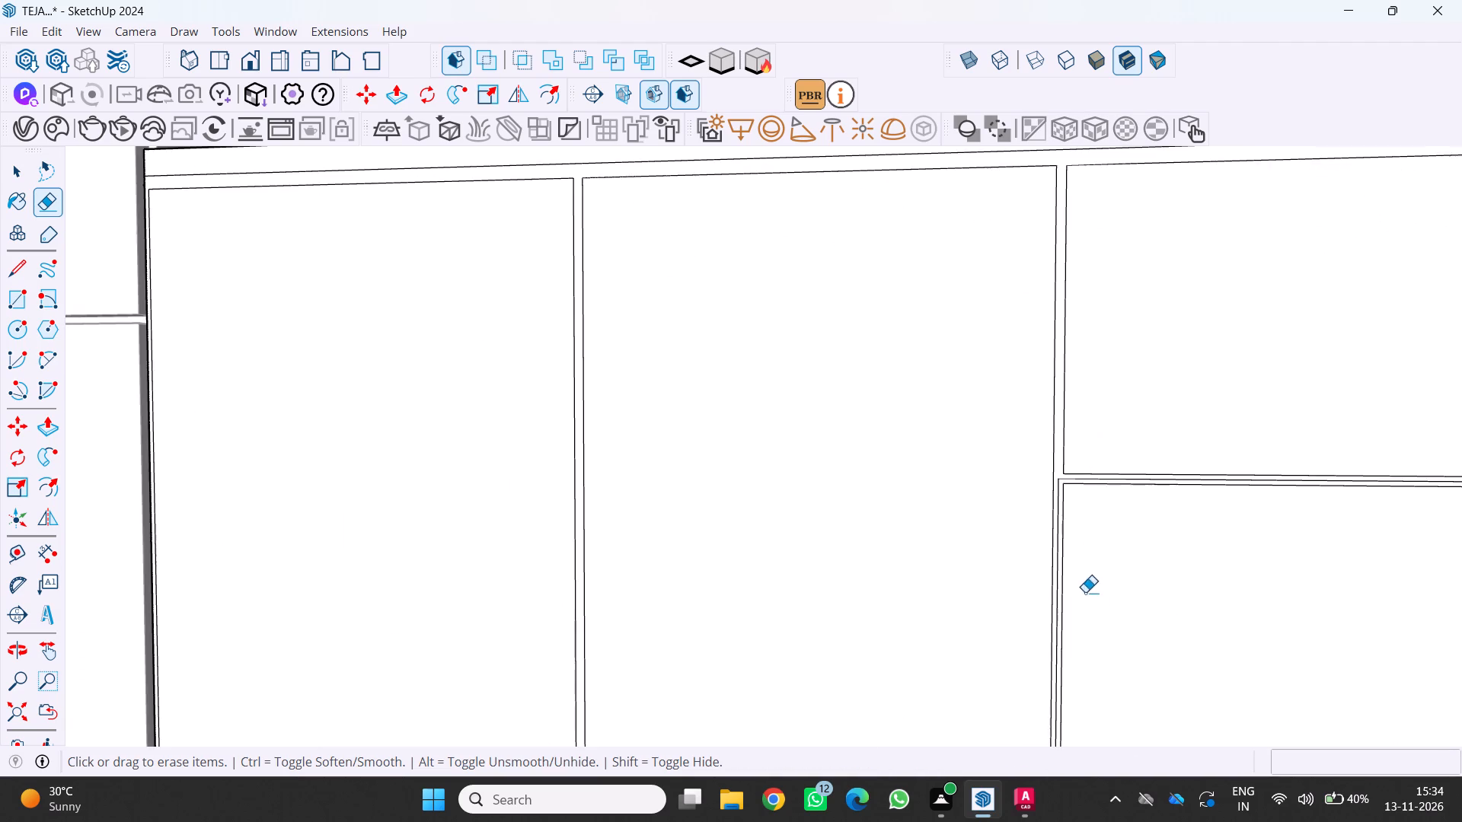
scroll(1077, 538, up, 3)
scroll(1047, 431, up, 6)
click(1053, 493)
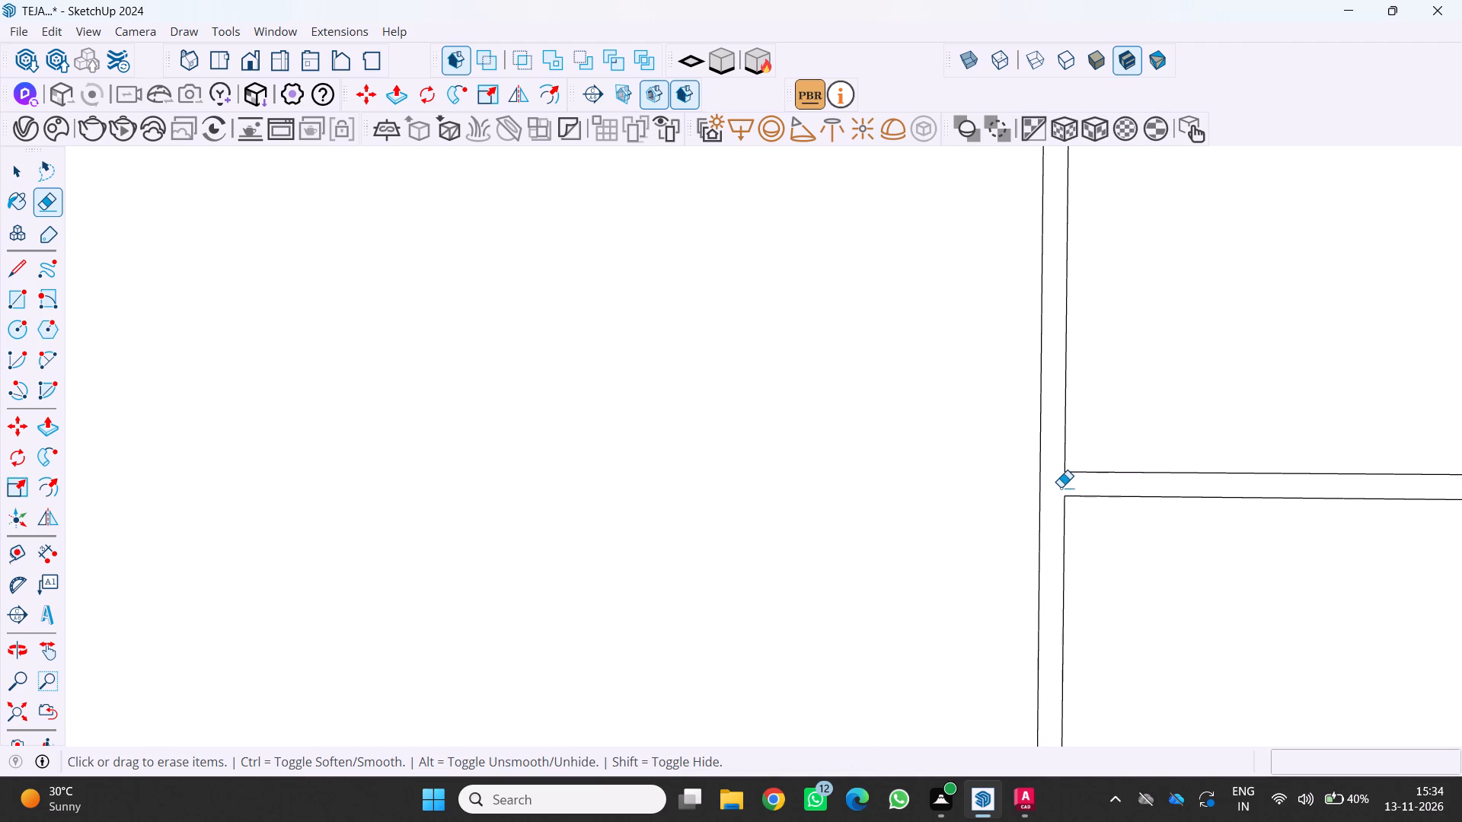
click(1061, 487)
scroll(1049, 495, down, 20)
scroll(1049, 495, down, 4)
Erase the leftover outline beneath the second door and nearer lower drawer front, undoing the mistaken erasure of the plinth's top edge.
scroll(909, 669, up, 4)
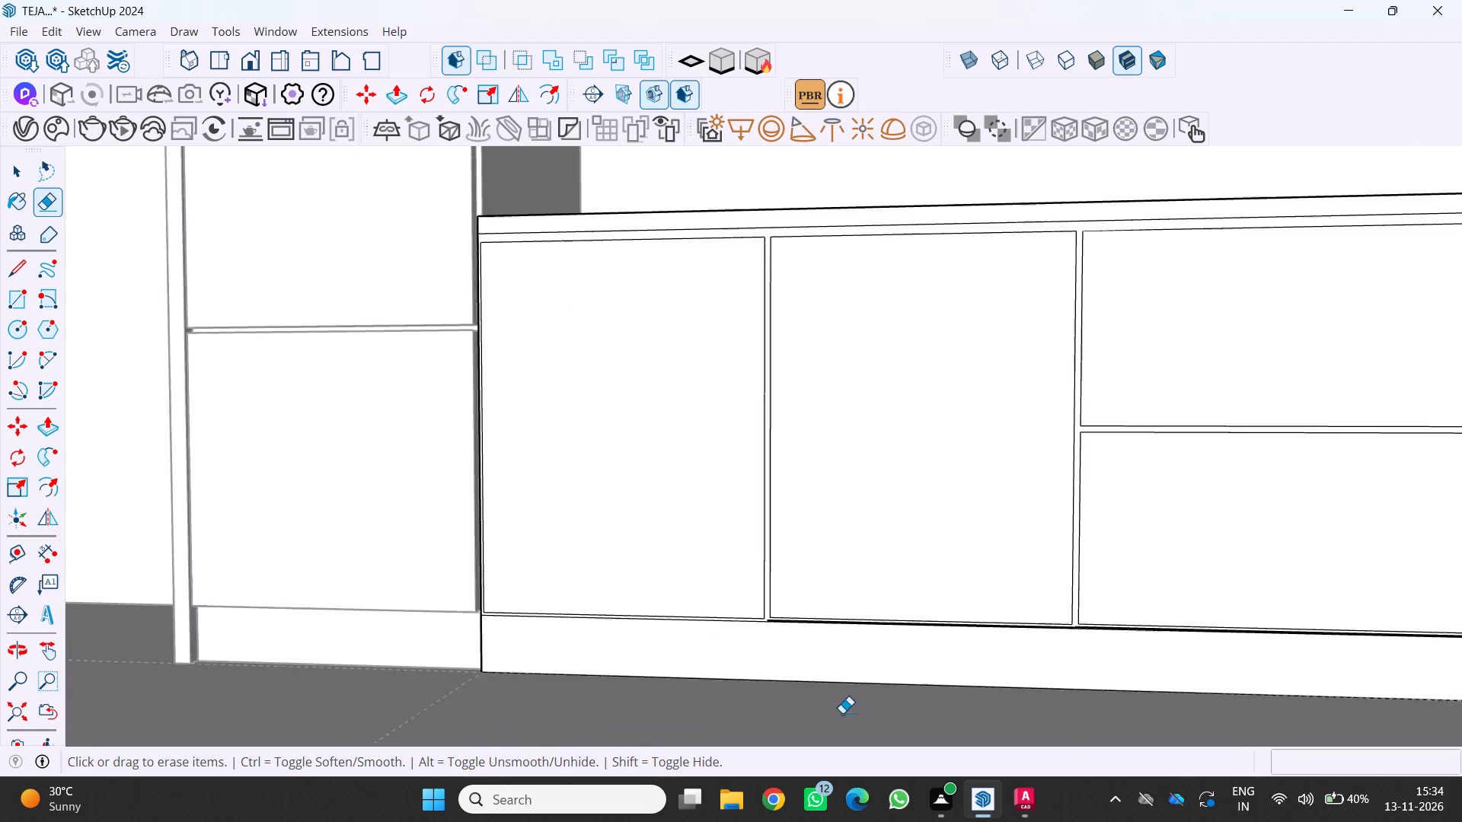
scroll(951, 629, up, 20)
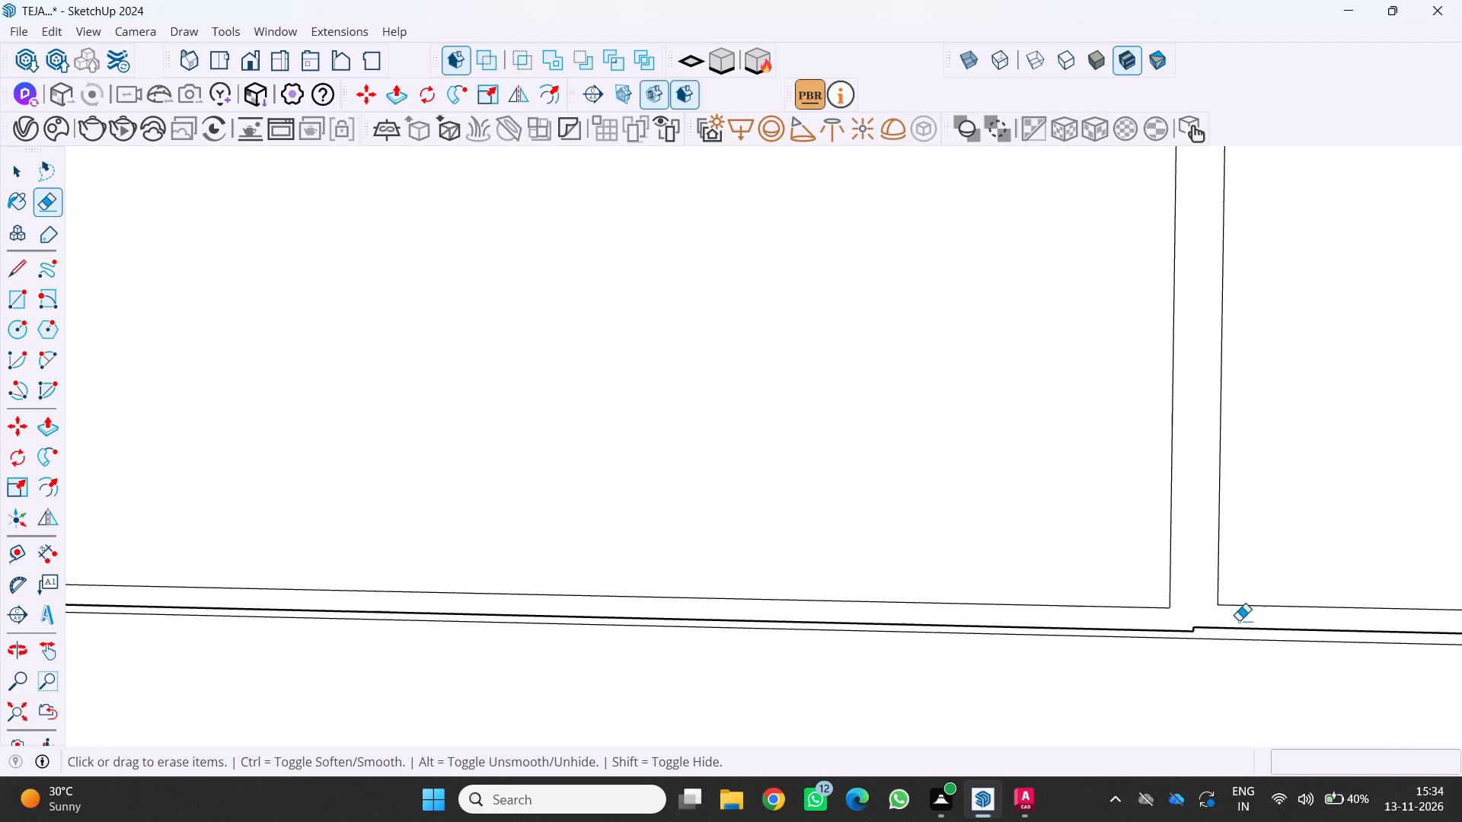
click(1189, 626)
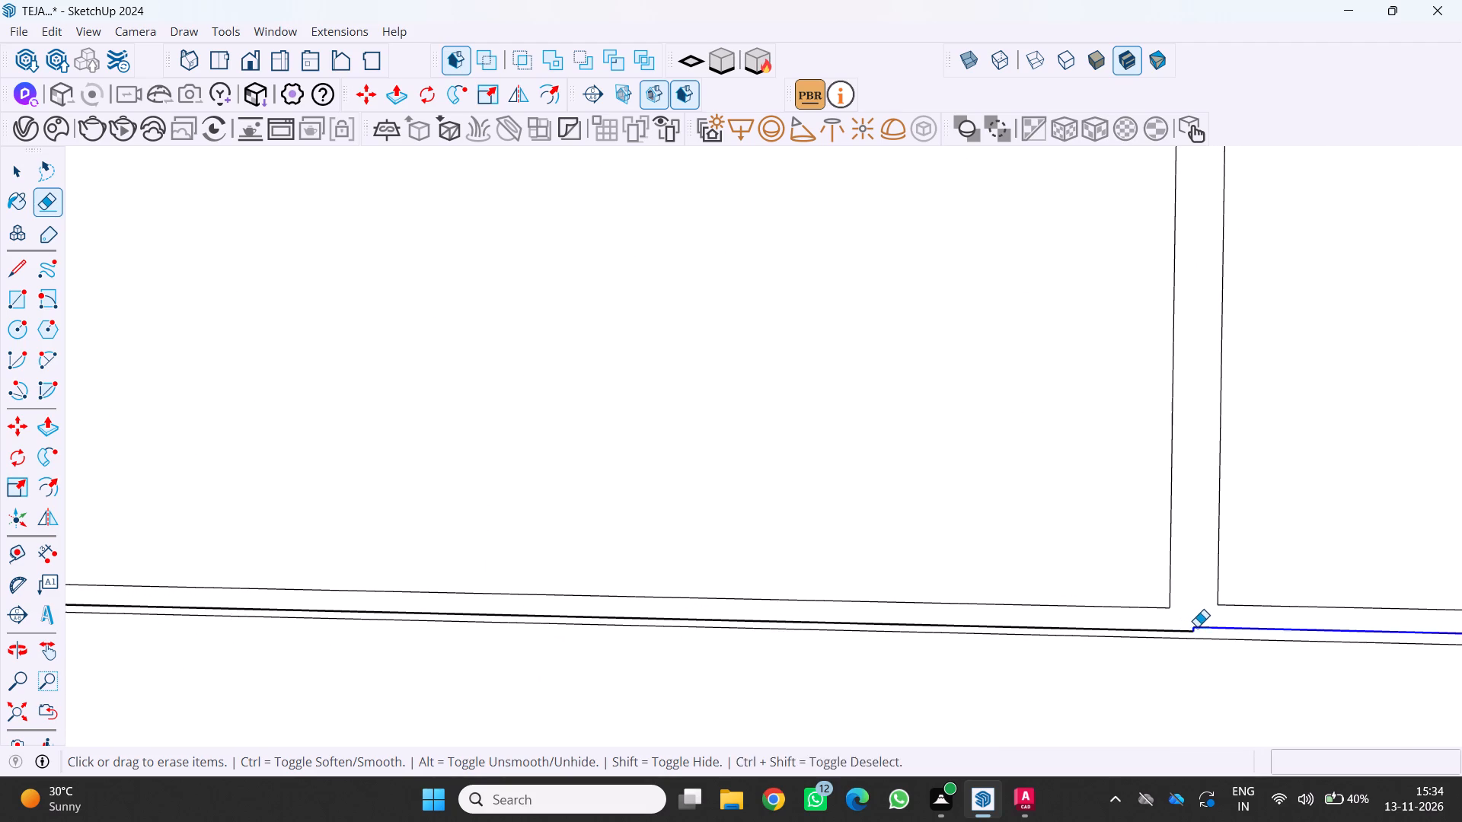
click(1189, 629)
click(1165, 636)
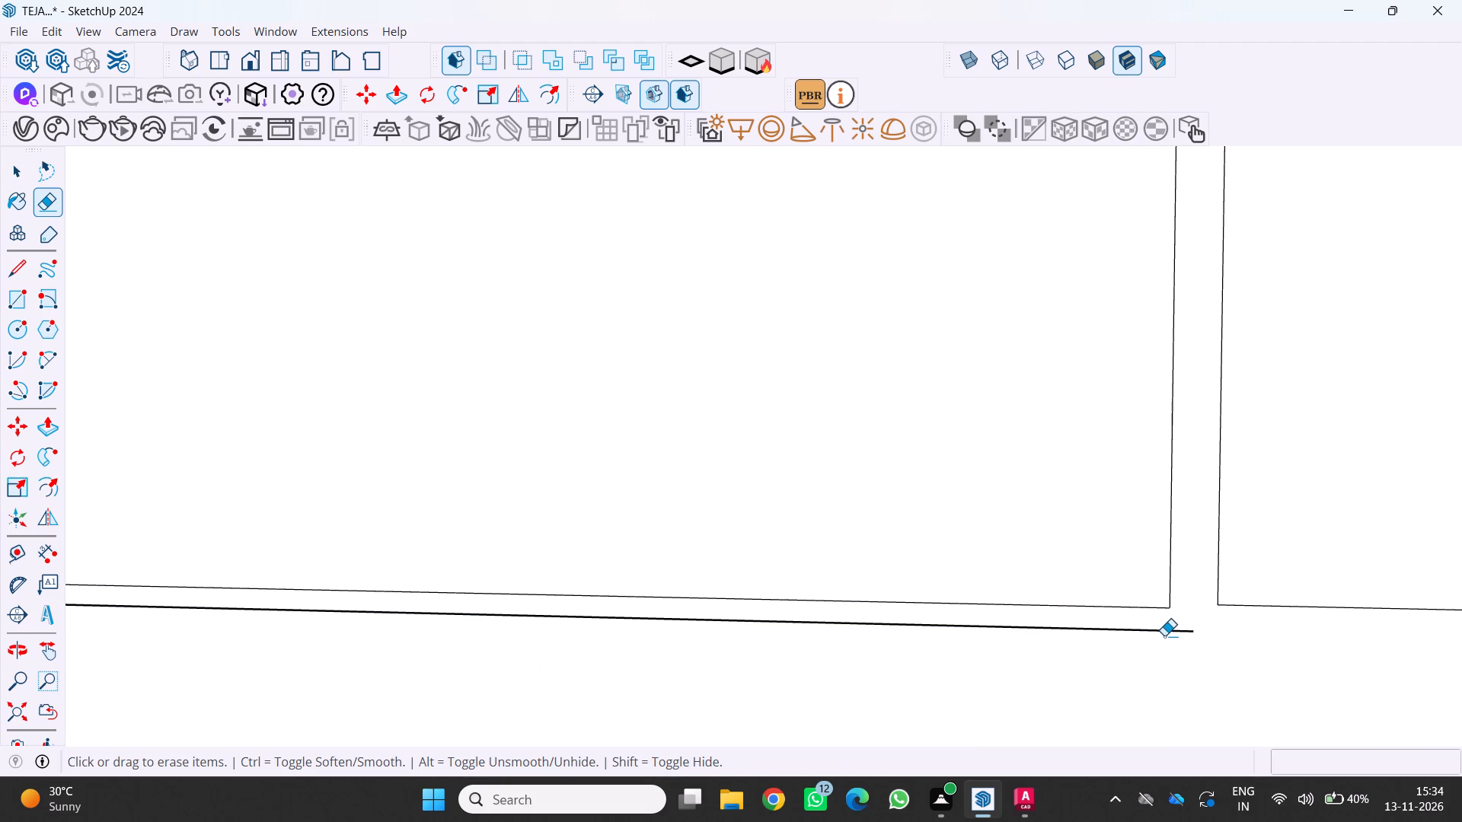
key(ctrl+z)
click(1180, 629)
scroll(1179, 630, down, 8)
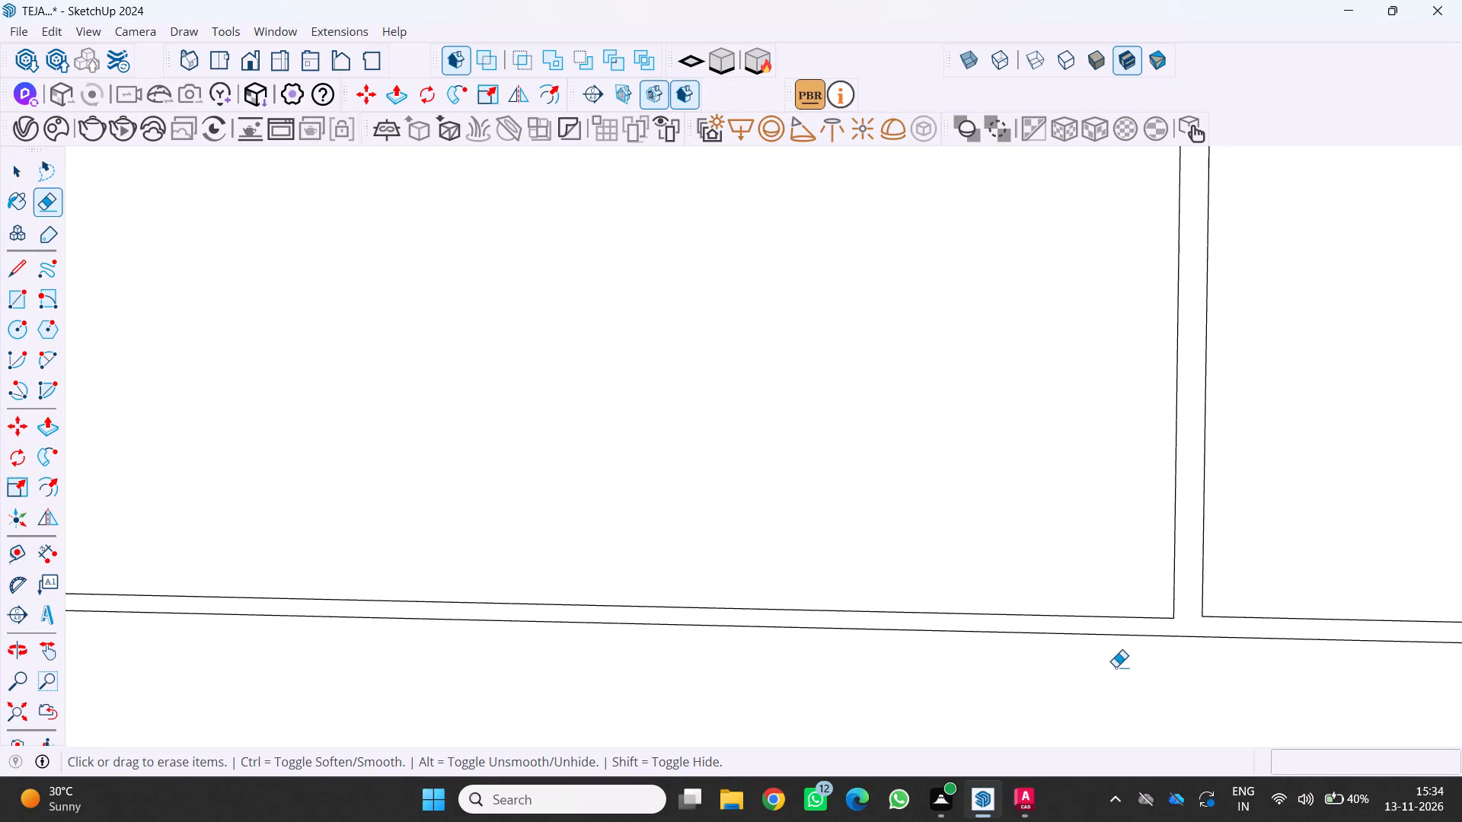
scroll(1116, 667, down, 20)
scroll(1116, 667, down, 7)
Erase the leftover lines meeting between the two drawer columns, including the one separating the farther column's upper and lower drawers.
middle_drag(1116, 632, 935, 649)
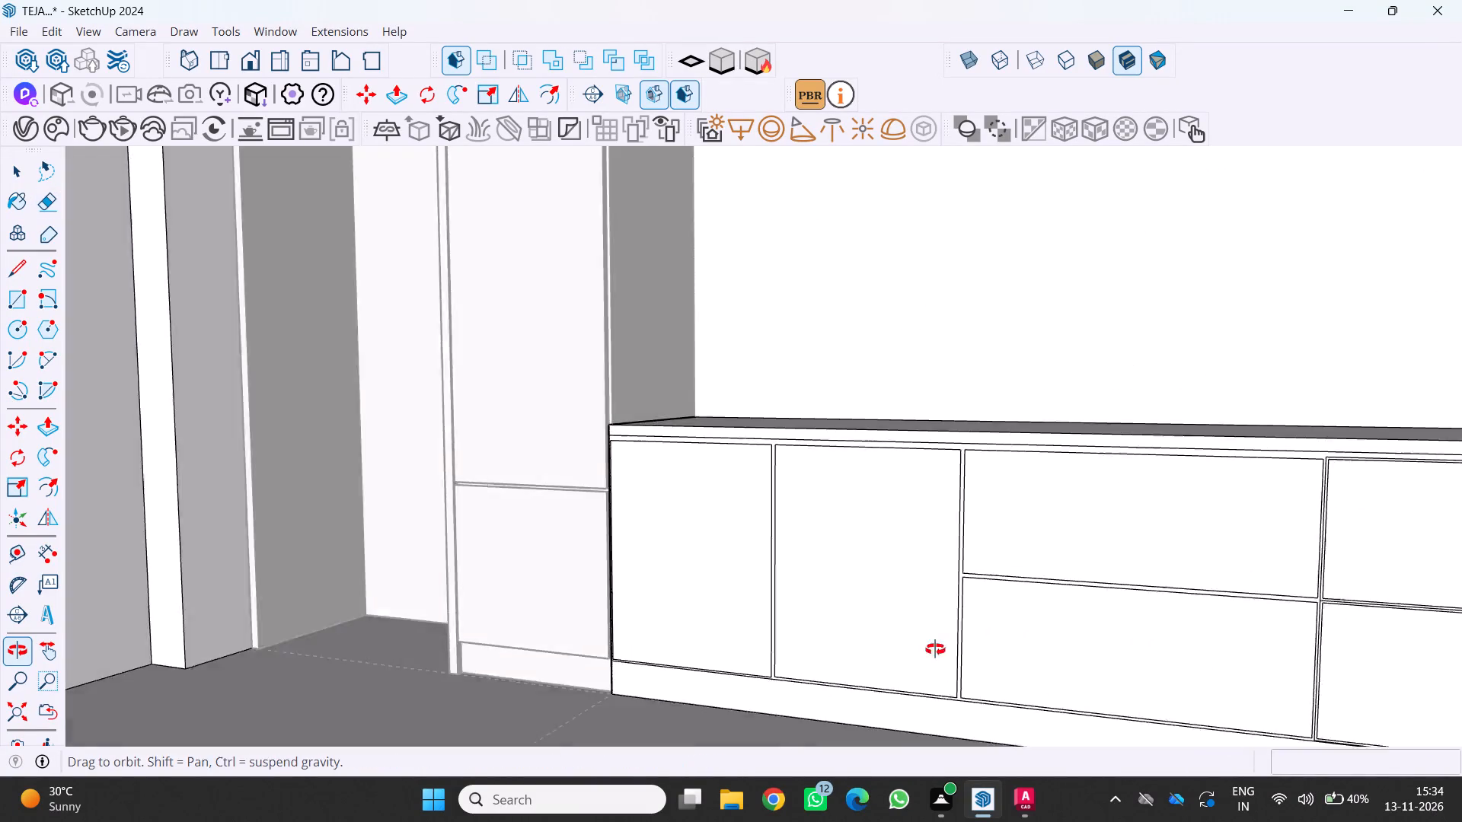
middle_drag(935, 649, 886, 635)
scroll(966, 605, down, 12)
scroll(1026, 633, up, 12)
middle_drag(1240, 597, 1247, 597)
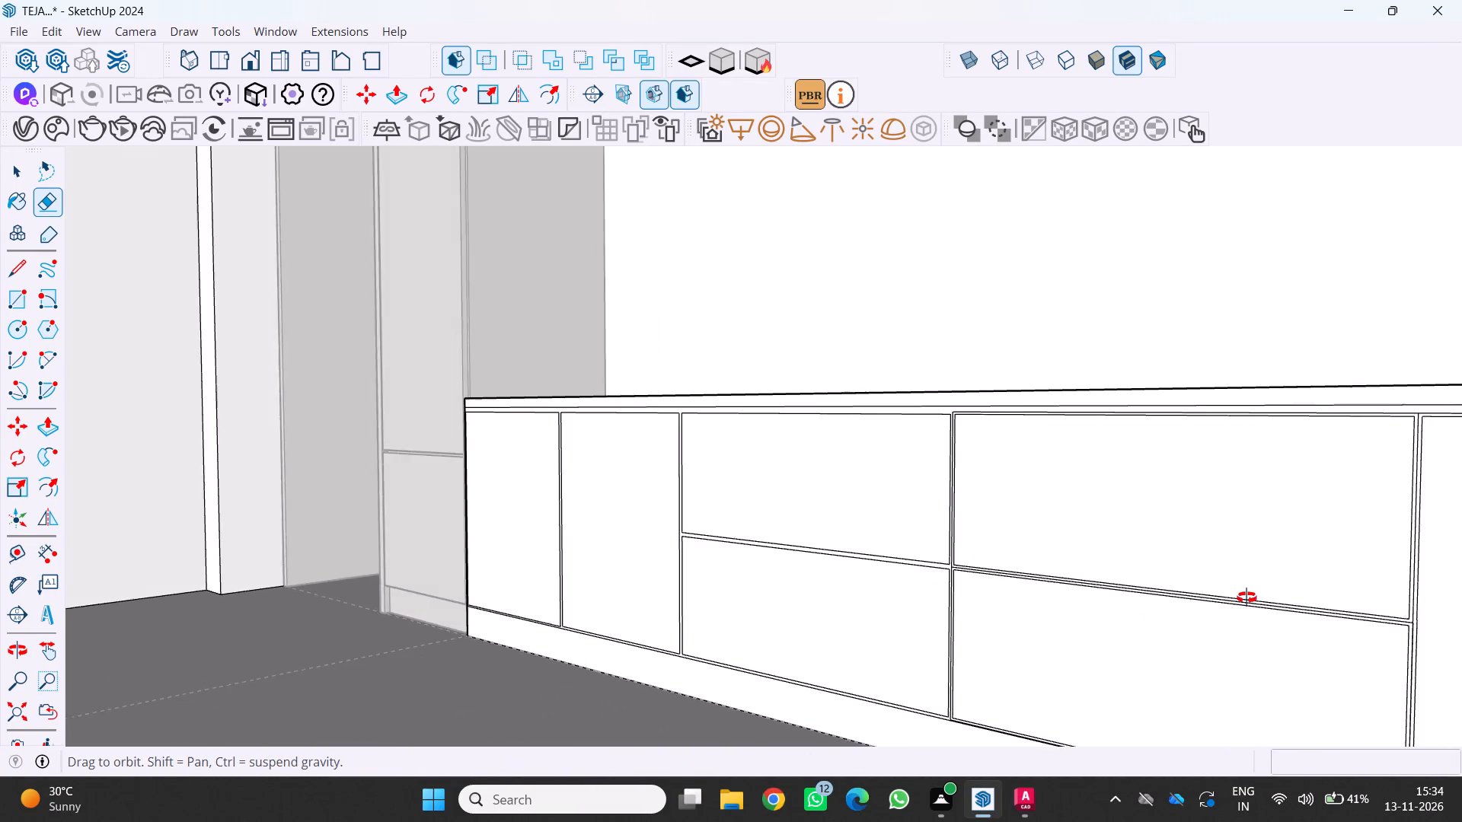
middle_drag(1247, 597, 1315, 585)
middle_click(1315, 585)
scroll(906, 620, up, 19)
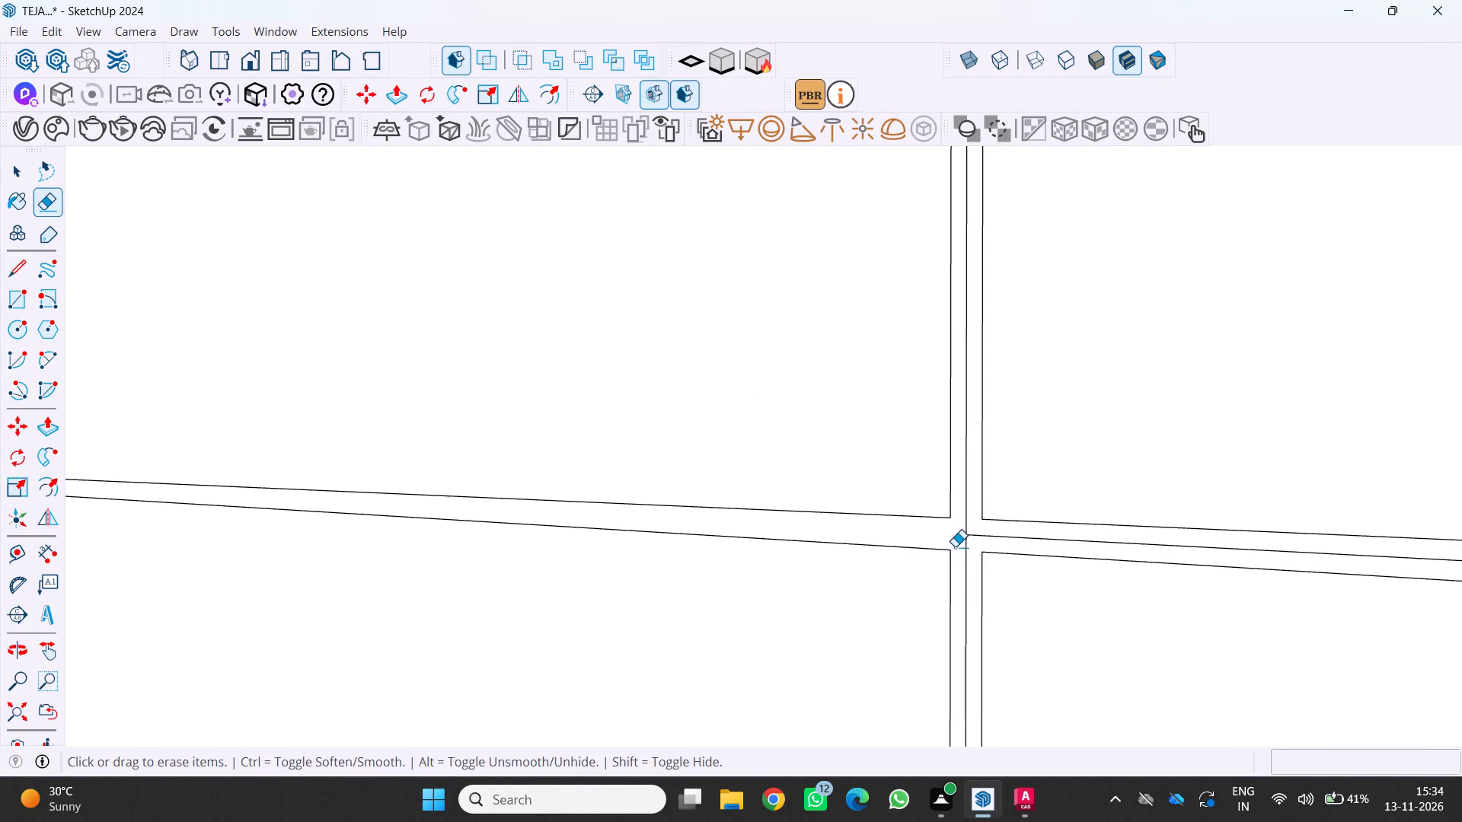
scroll(955, 546, up, 1)
click(969, 534)
scroll(962, 539, down, 16)
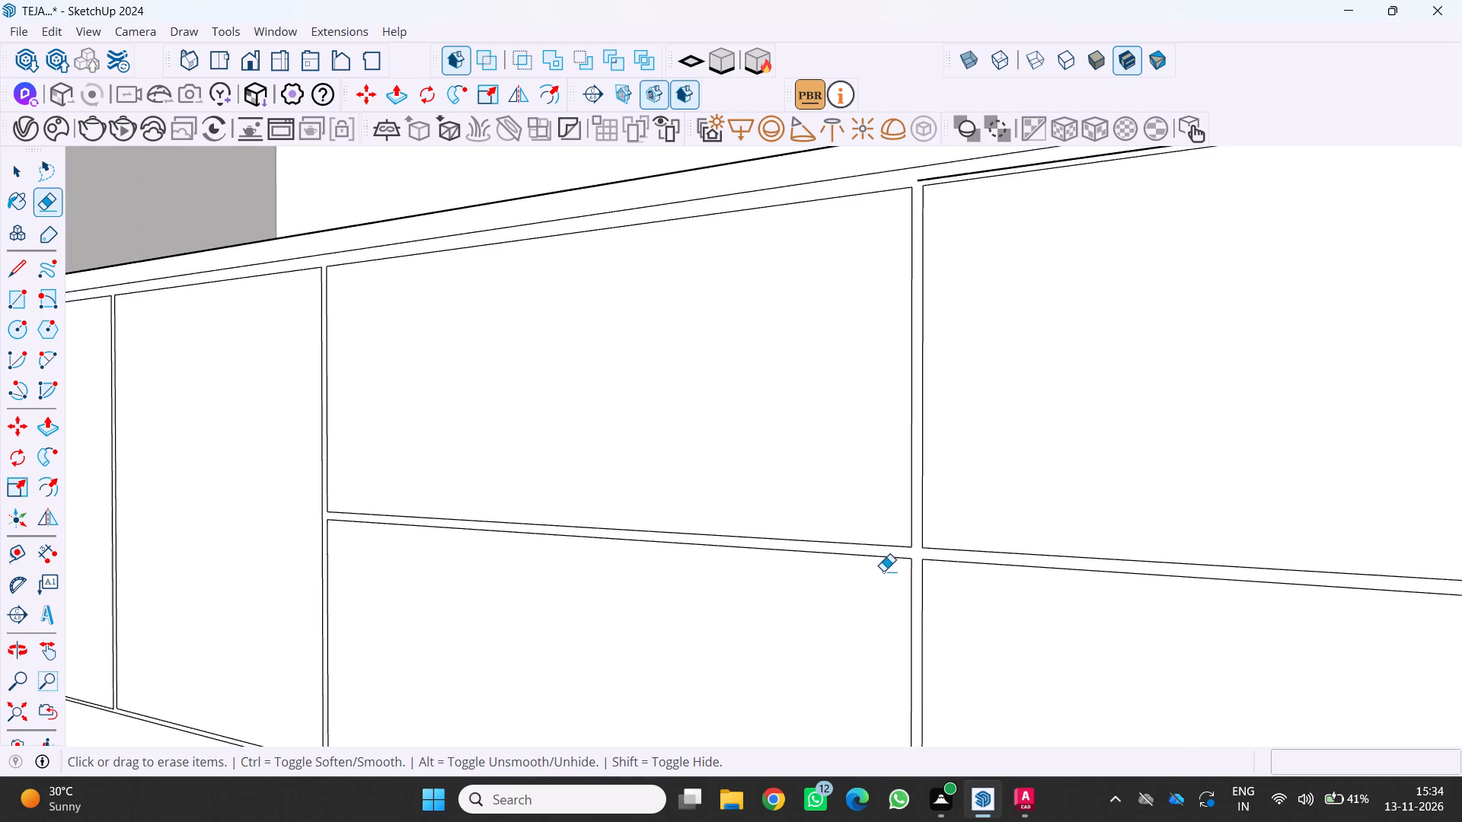
scroll(883, 571, down, 19)
Erase the leftover outline beneath the farther lower drawer front and between that drawer and the adjoining door.
scroll(945, 627, up, 13)
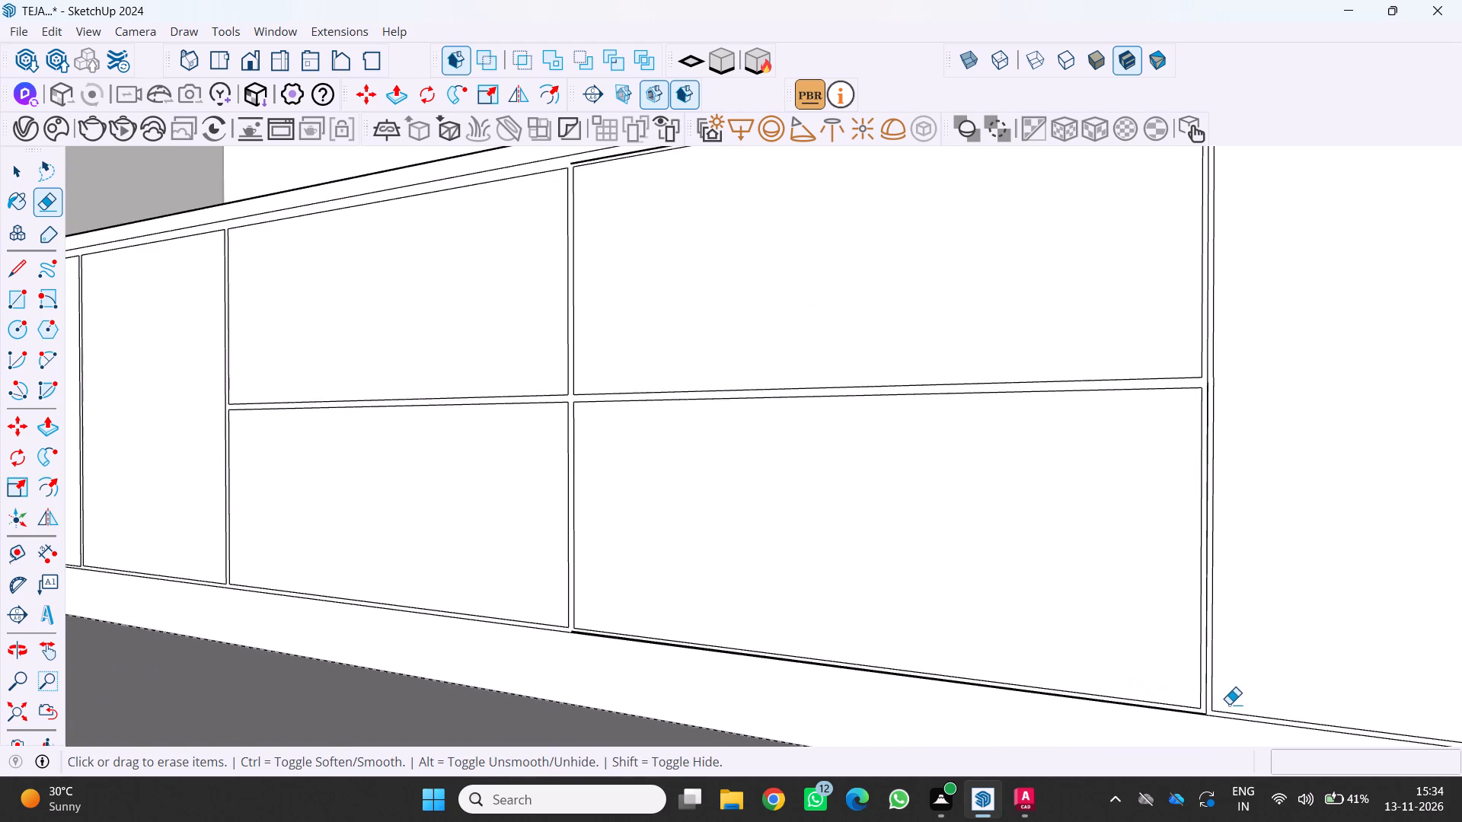
scroll(1229, 704, up, 9)
click(1205, 706)
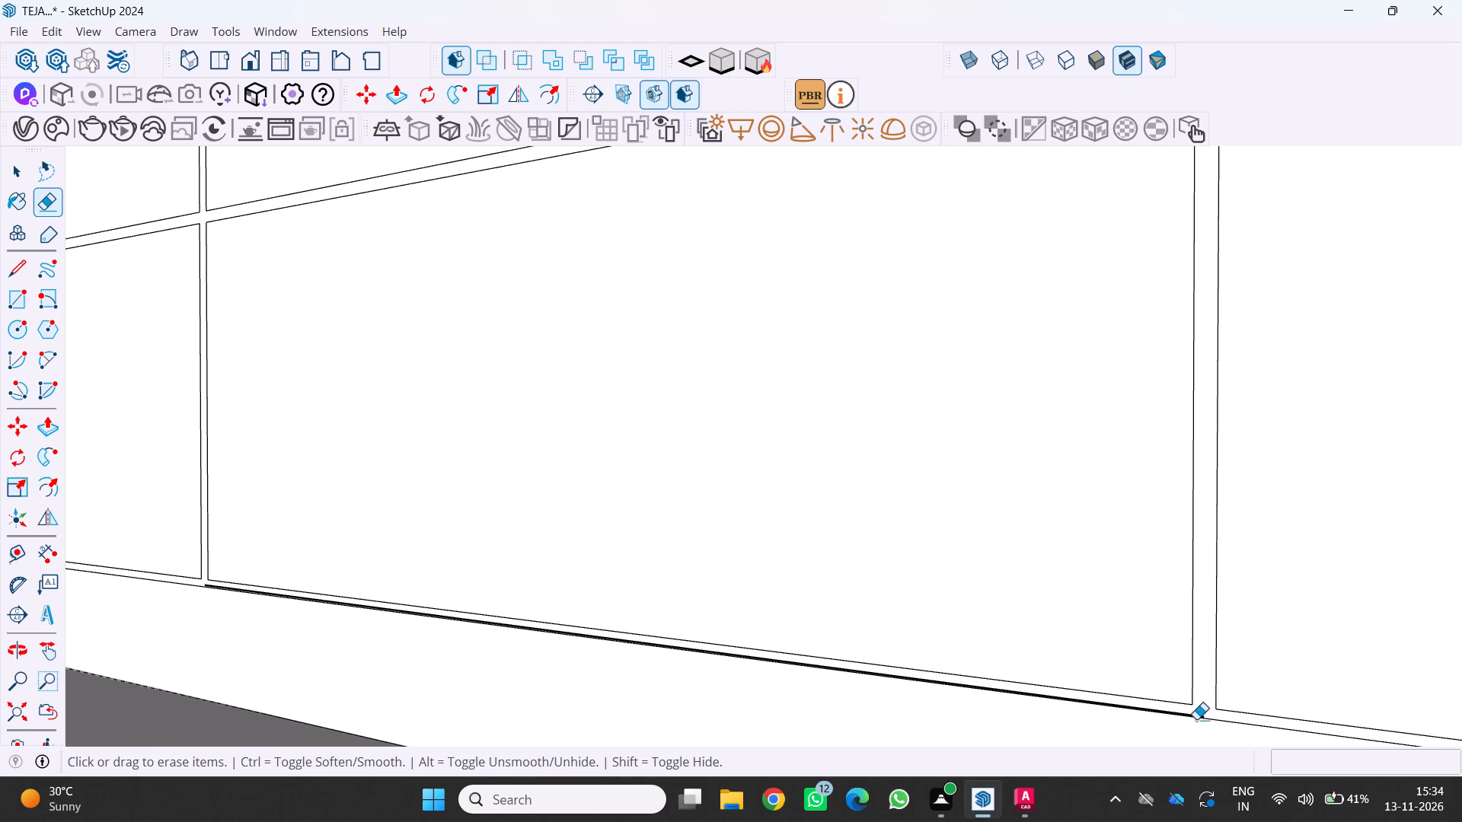
scroll(1195, 728, up, 13)
click(1202, 707)
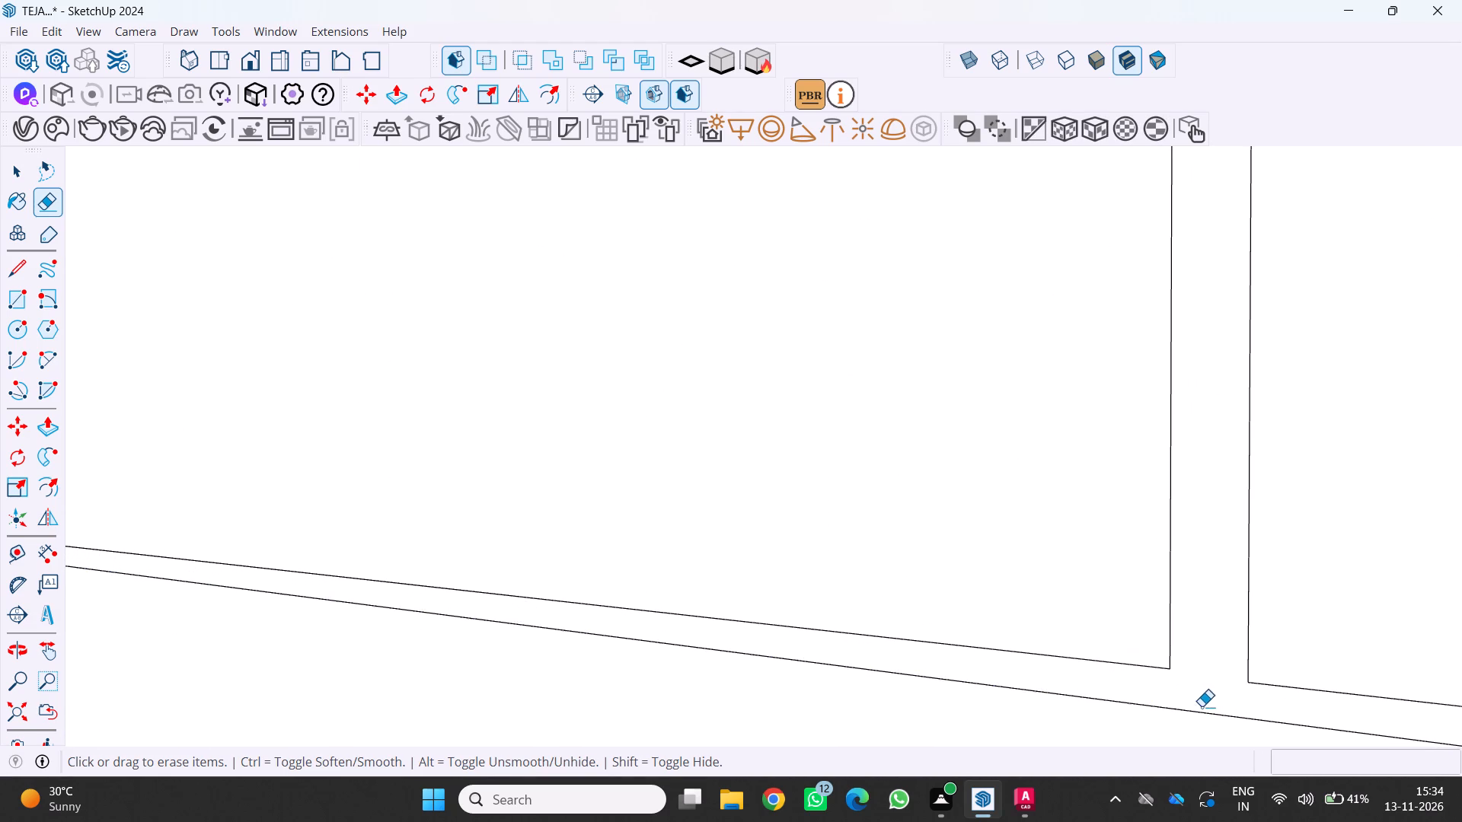
scroll(1199, 701, down, 20)
scroll(1199, 701, down, 13)
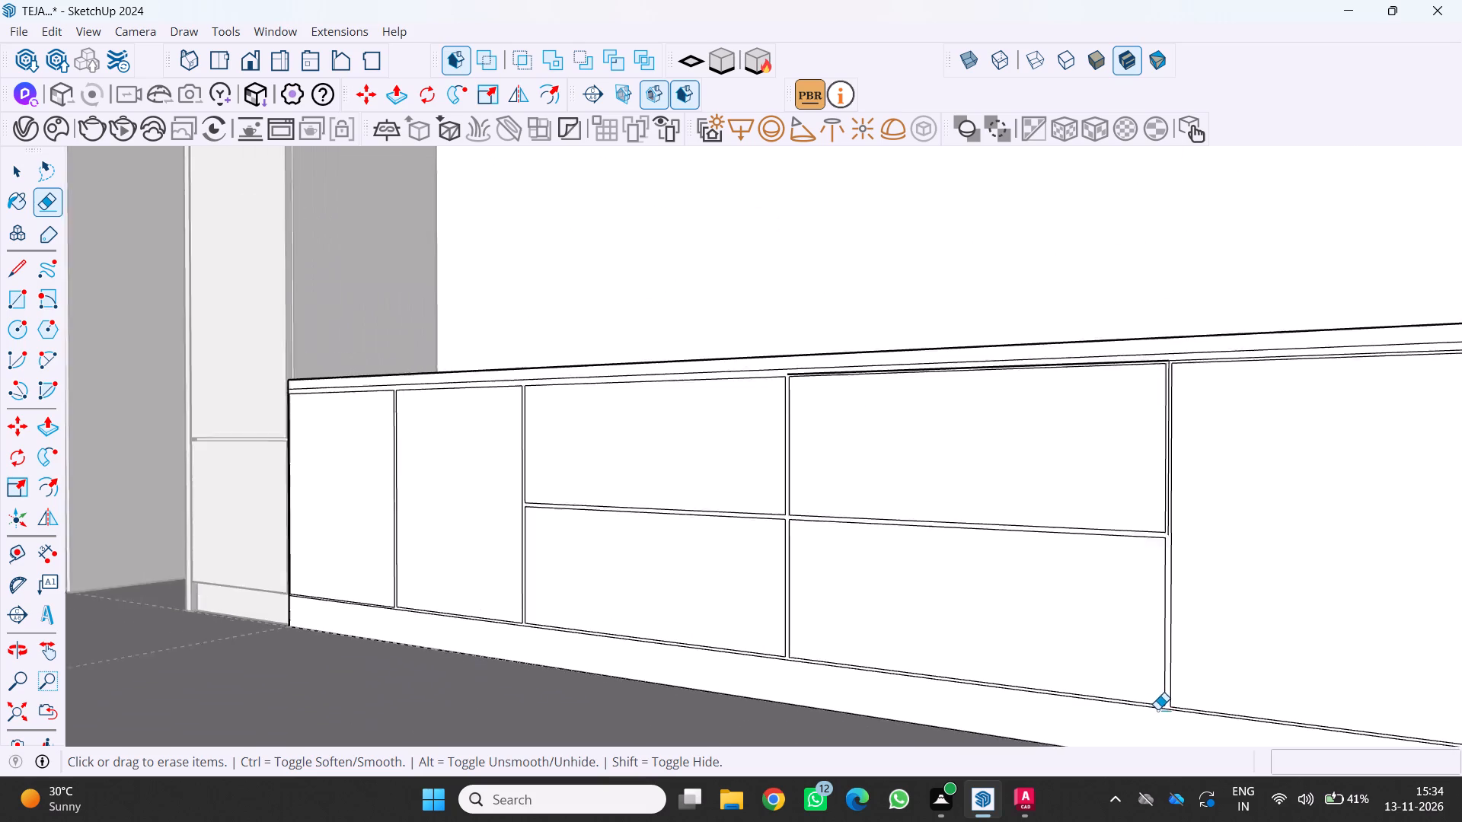
Erase the leftover line between the farther upper drawer and its adjoining door, plus the outline along both their tops.
scroll(1204, 526, up, 4)
scroll(1137, 535, up, 9)
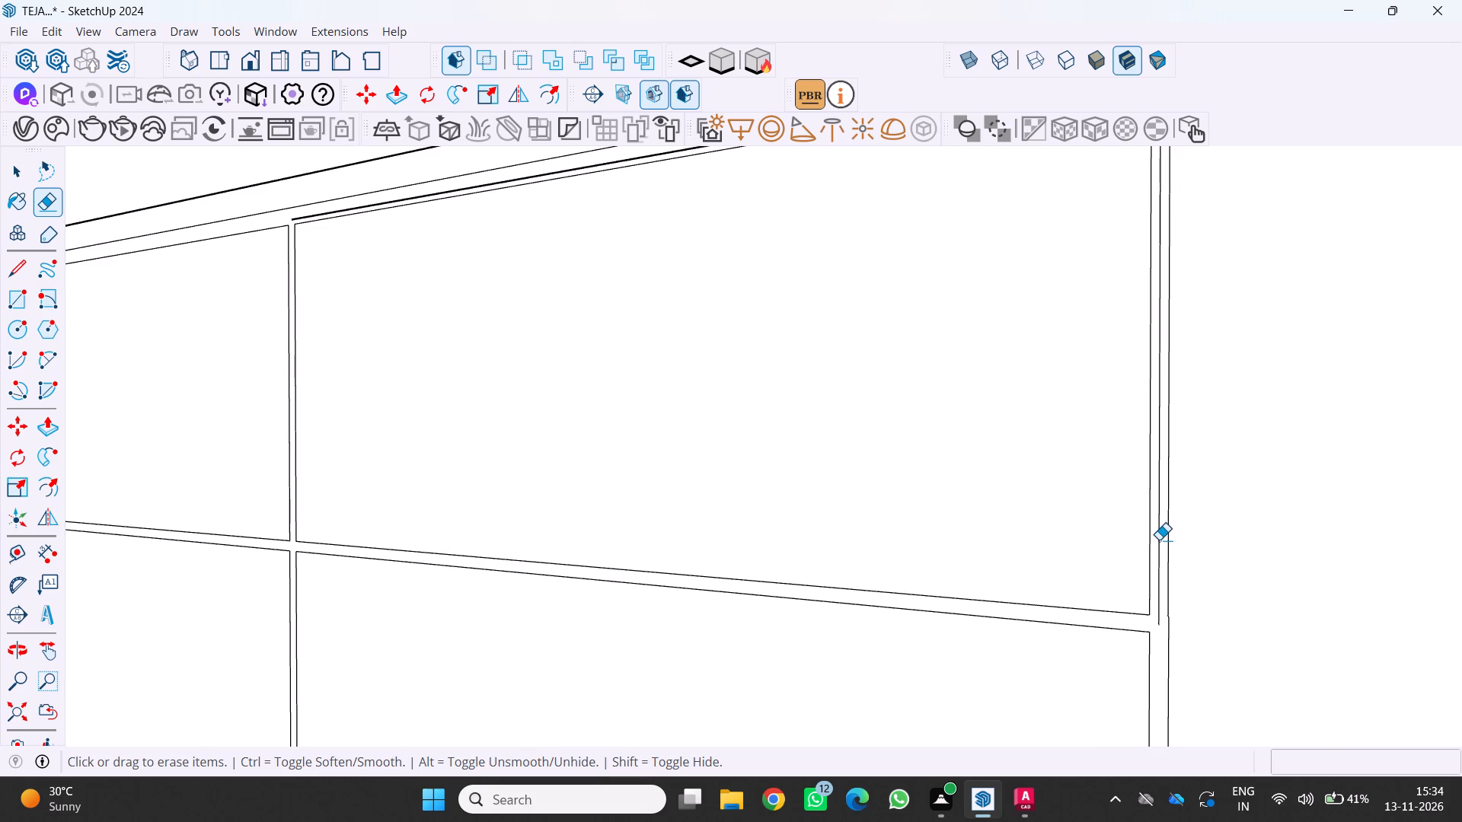
click(1159, 540)
scroll(1157, 540, down, 15)
scroll(1052, 438, up, 4)
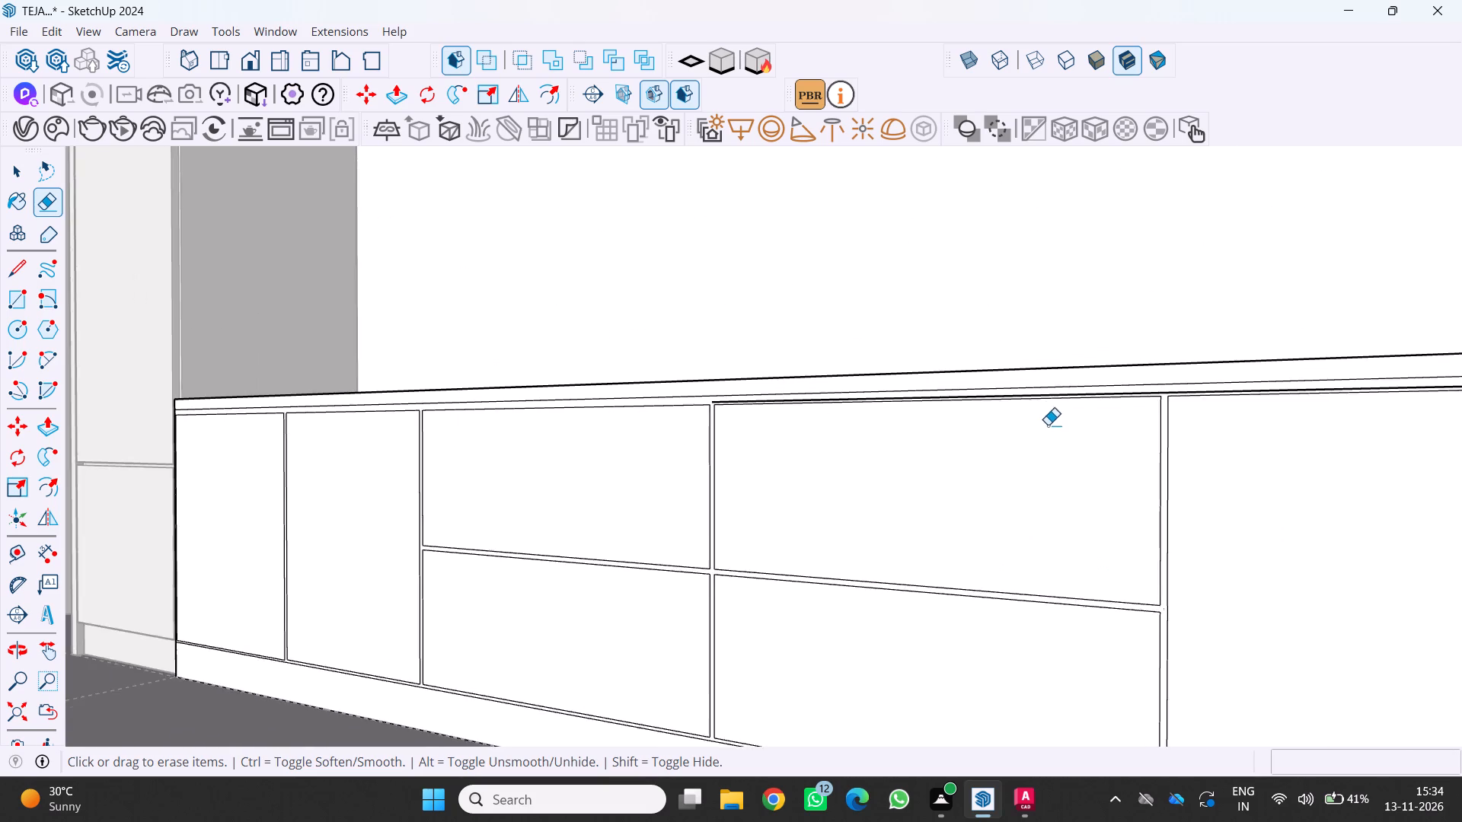
scroll(1152, 385, up, 7)
click(1215, 387)
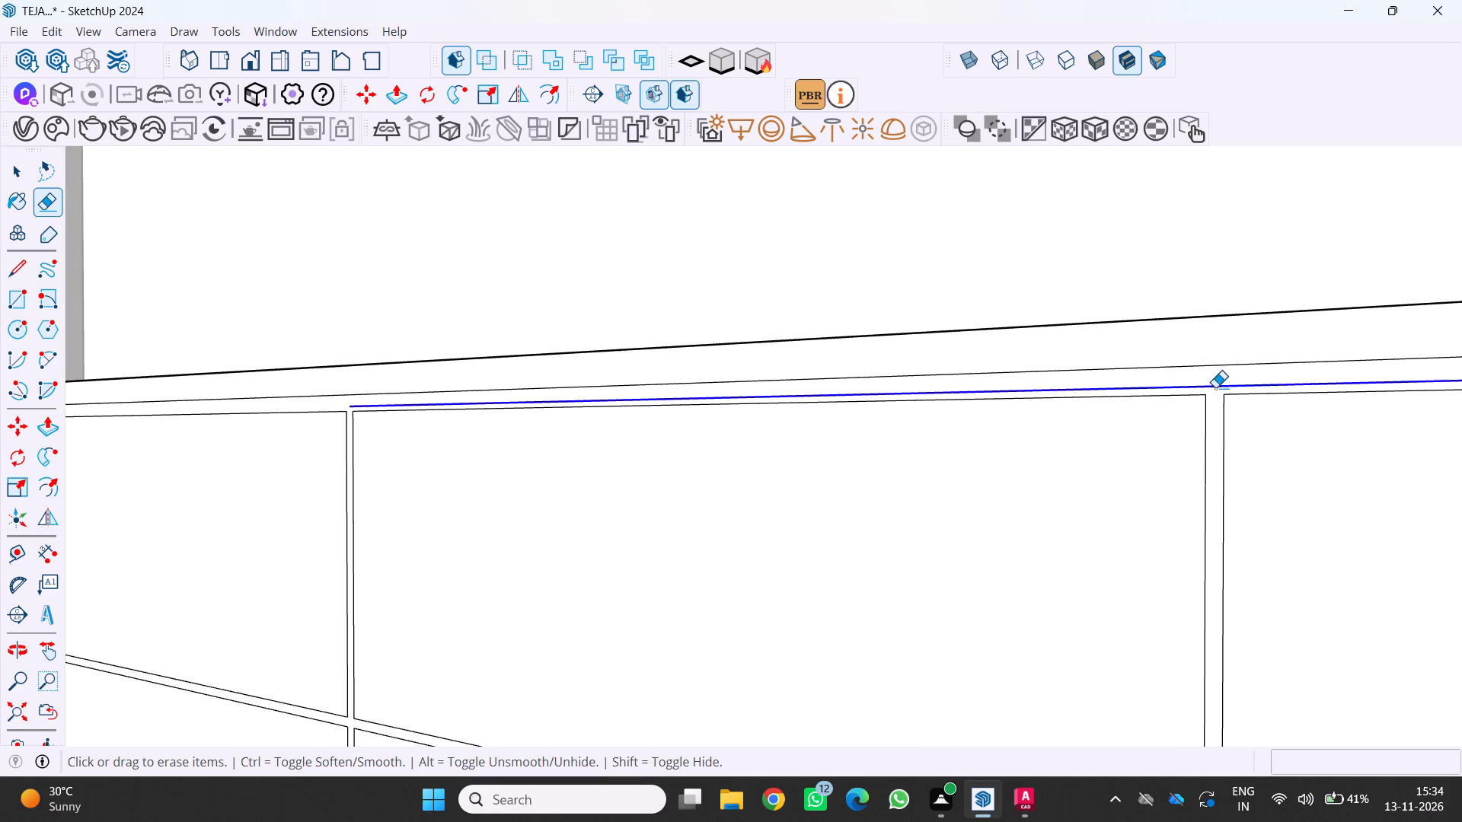
scroll(1202, 391, down, 20)
scroll(1202, 391, down, 4)
scroll(1126, 432, down, 6)
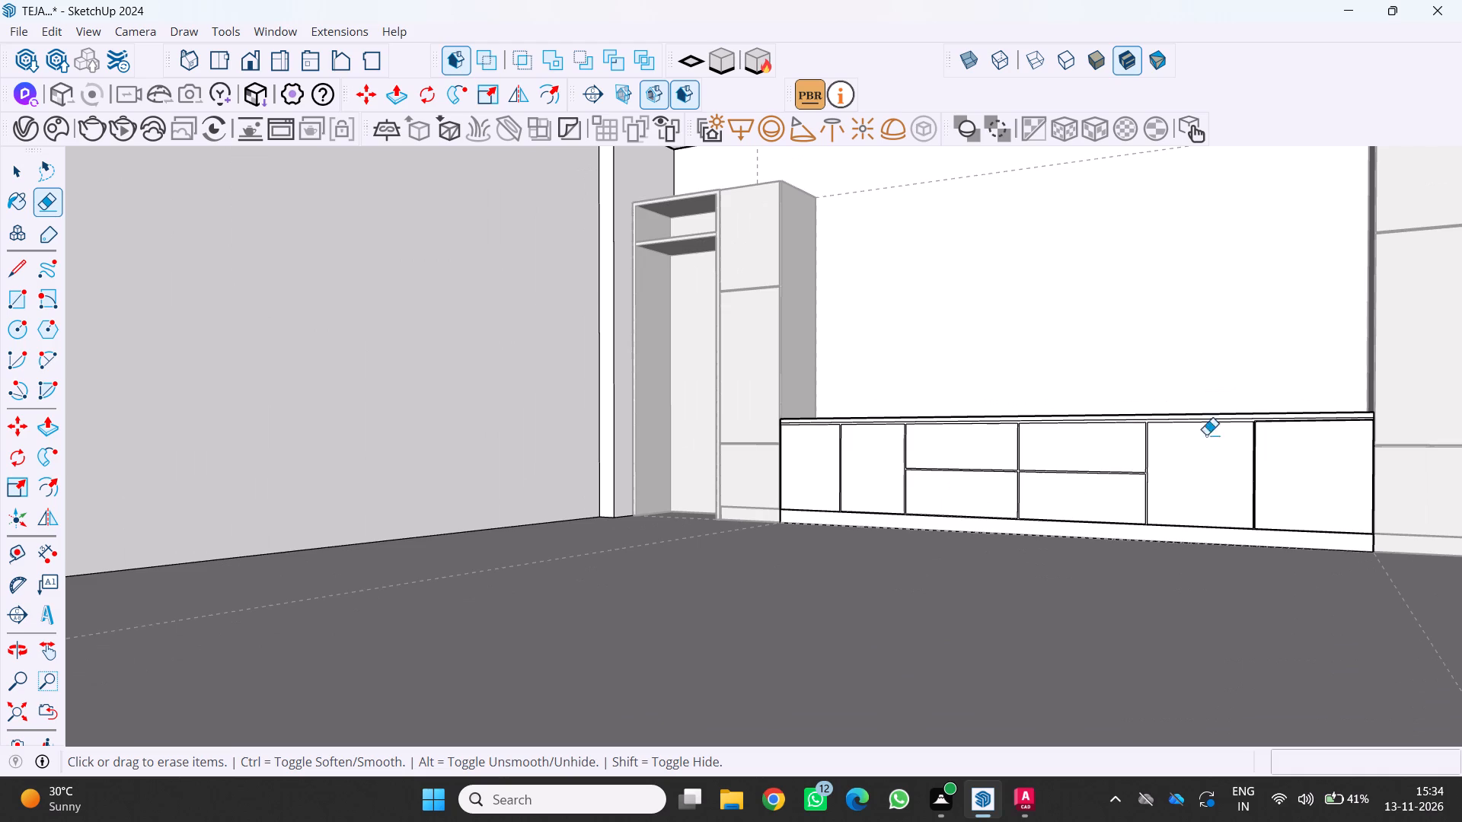
Erase the leftover outline between the two doors beside the closed wardrobe unit and along the end door's top.
scroll(1267, 421, up, 19)
scroll(1266, 407, up, 8)
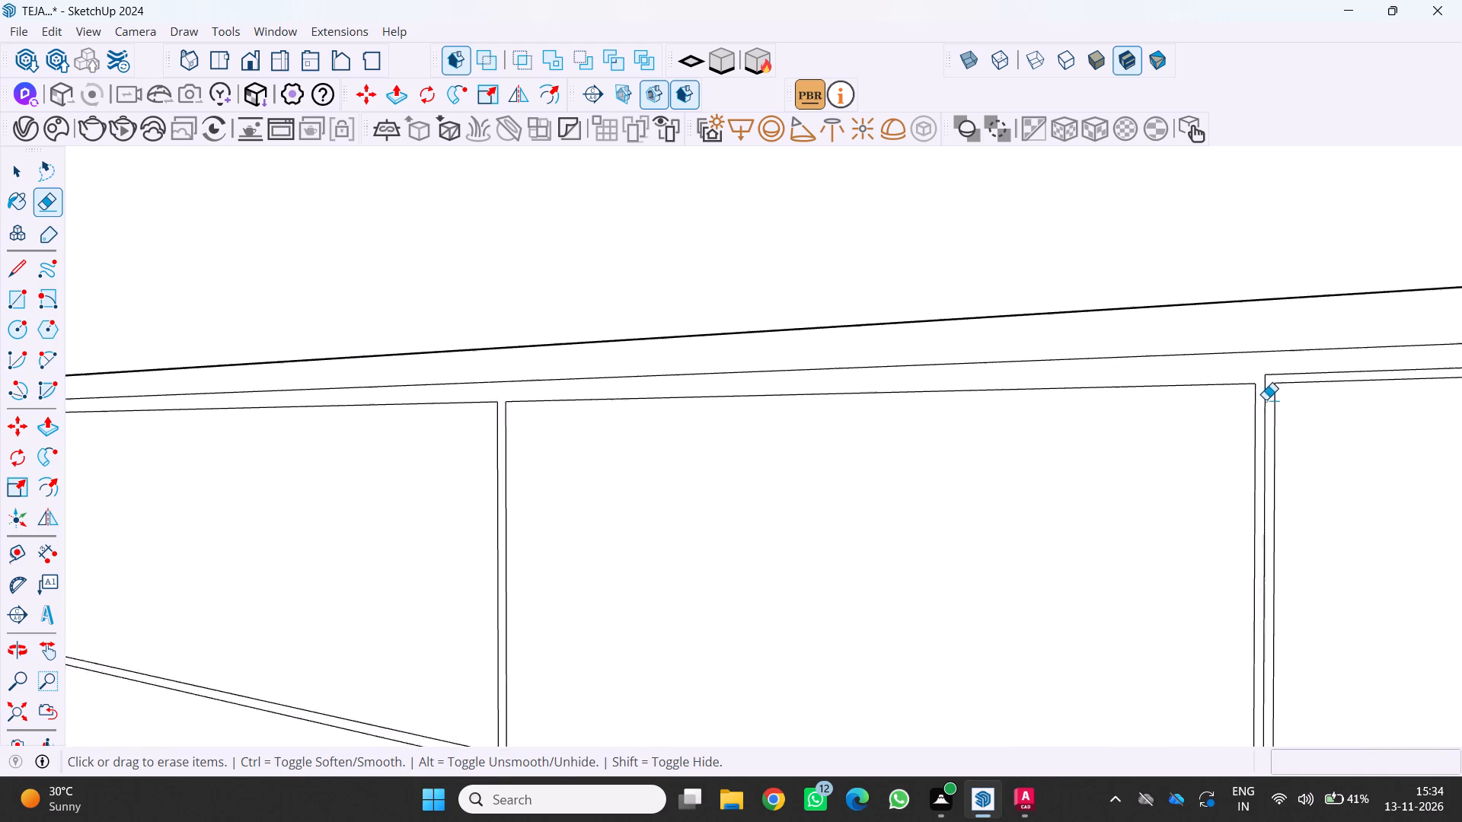
scroll(1266, 400, up, 2)
click(1266, 377)
click(1274, 364)
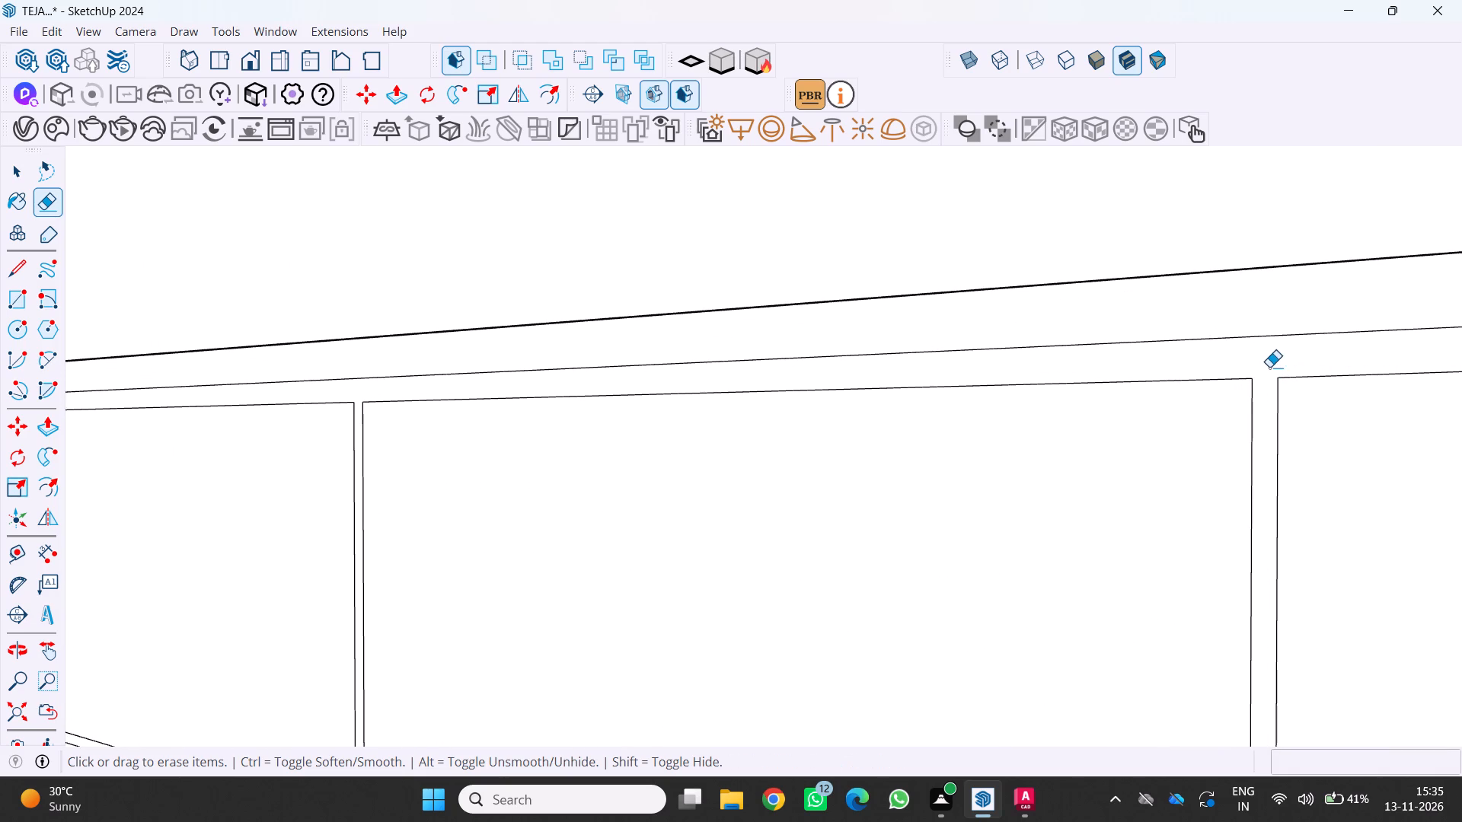
scroll(1259, 374, down, 20)
scroll(1259, 374, down, 7)
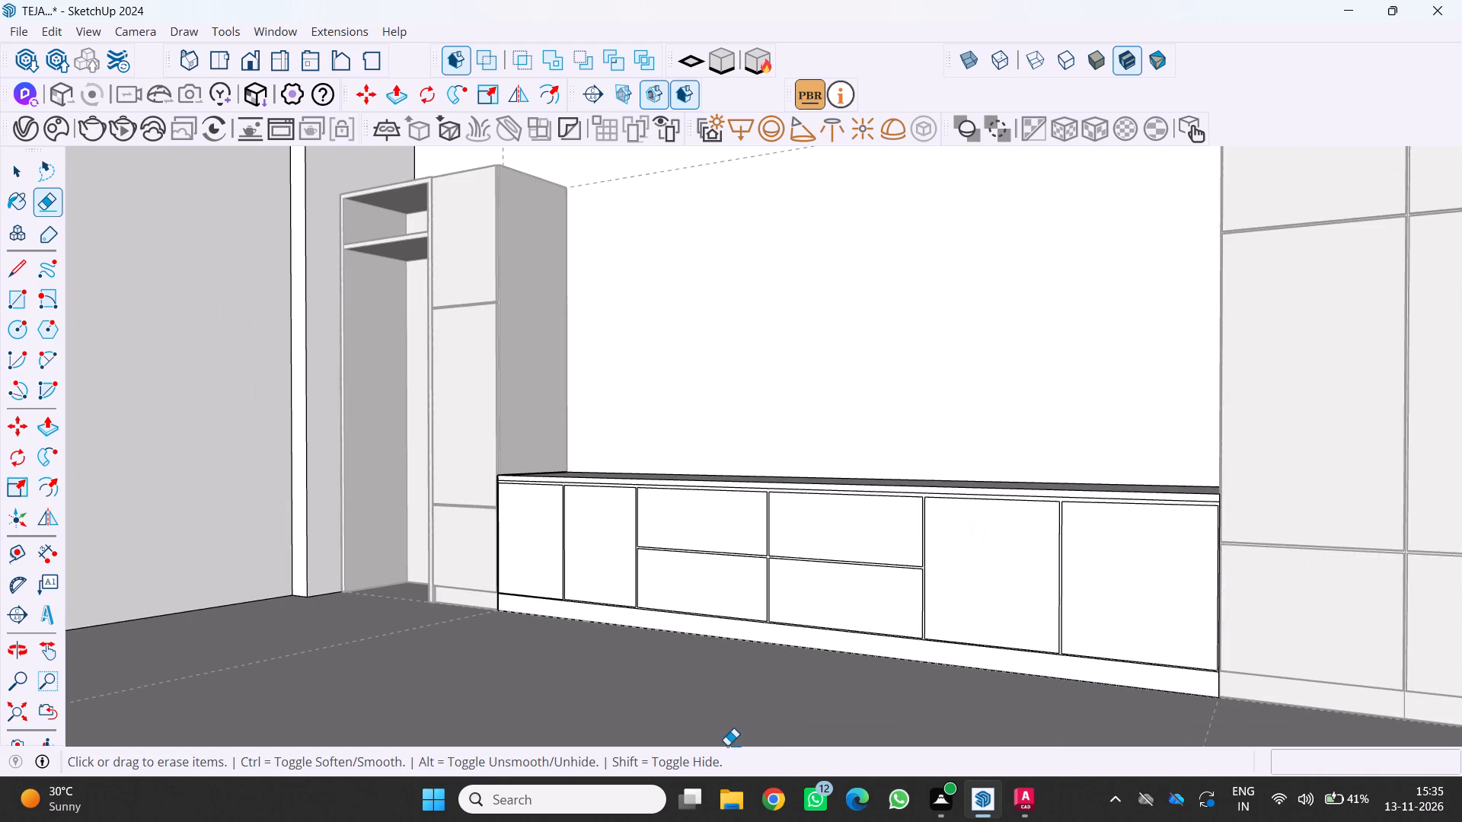
scroll(807, 662, up, 1)
scroll(807, 661, down, 3)
middle_drag(807, 661, 892, 597)
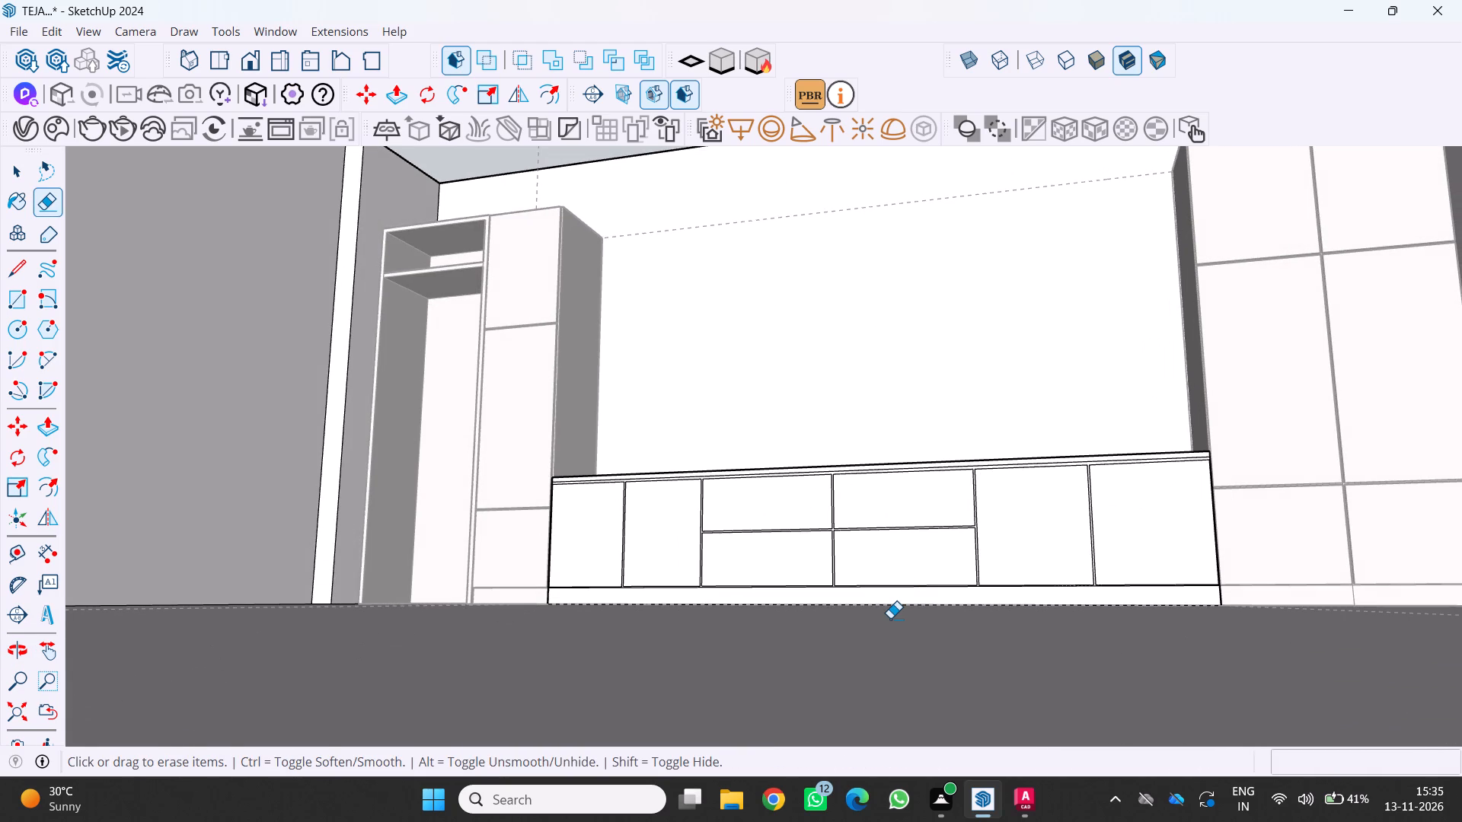
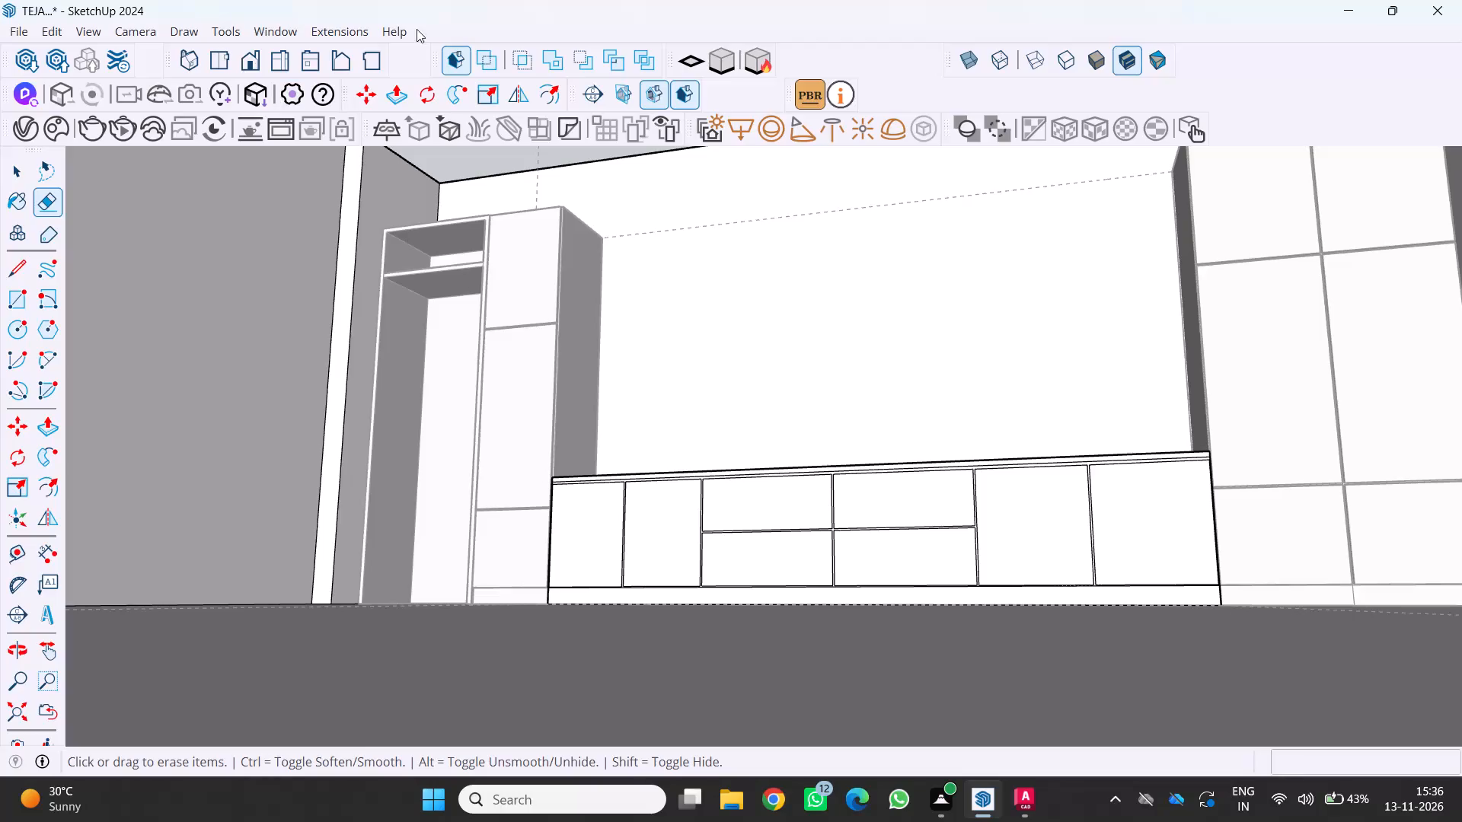
Examine the low cabinet's finished door and drawer fronts between the wardrobe units, from inside and outside the room.
scroll(72, 345, down, 4)
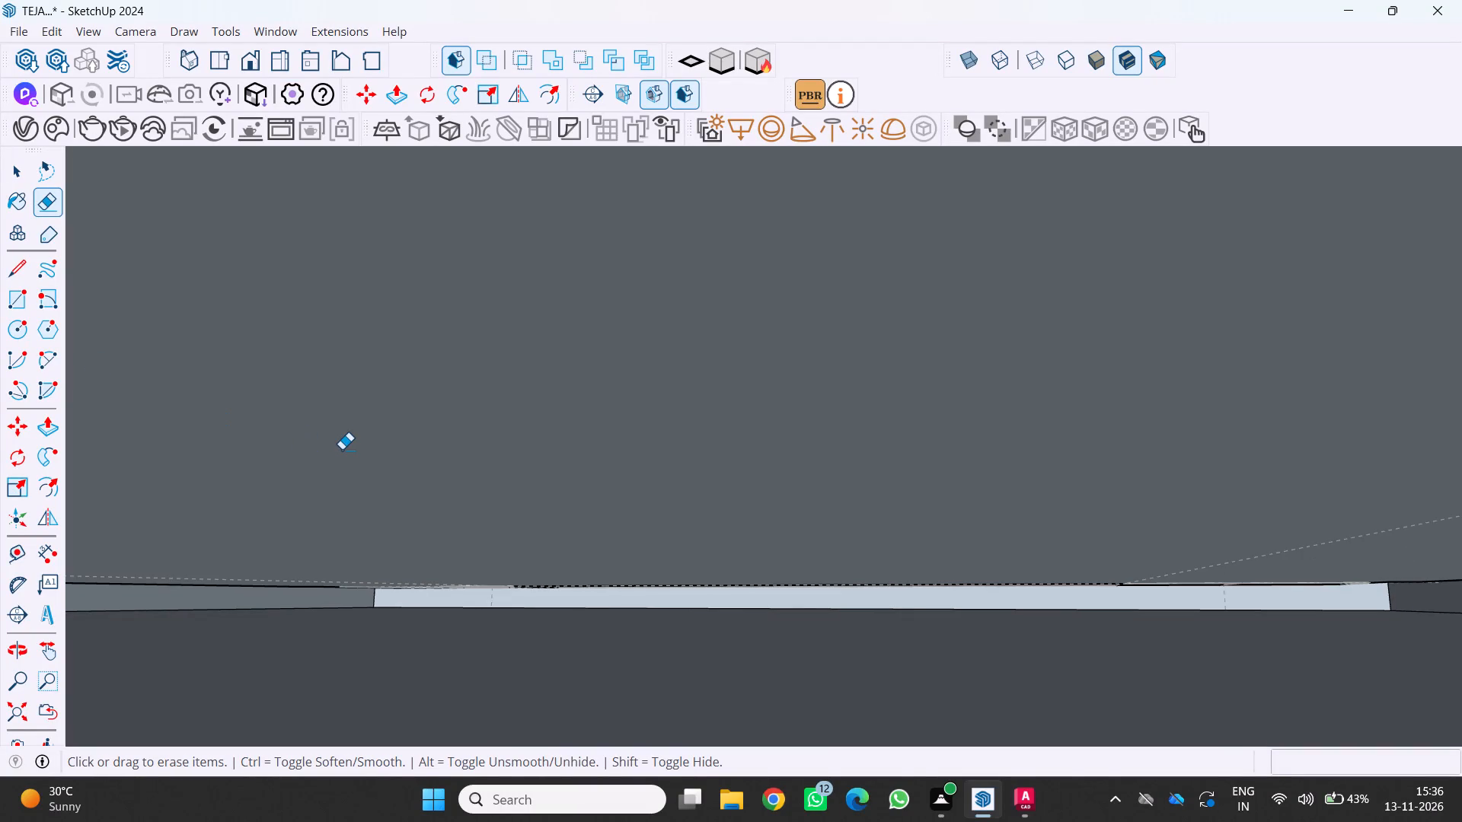
scroll(341, 444, down, 19)
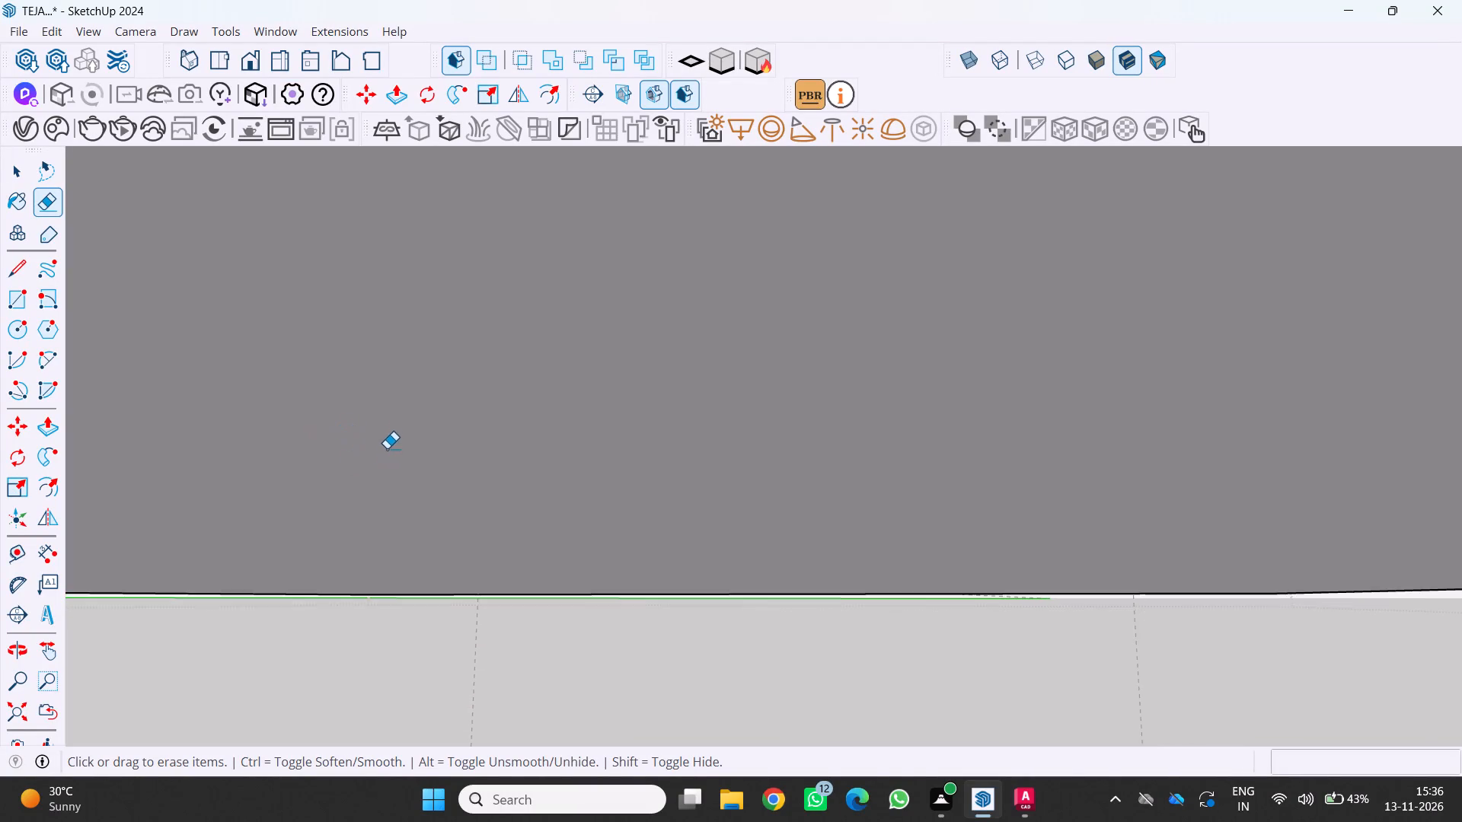
scroll(387, 448, down, 20)
scroll(387, 448, down, 18)
middle_click(849, 393)
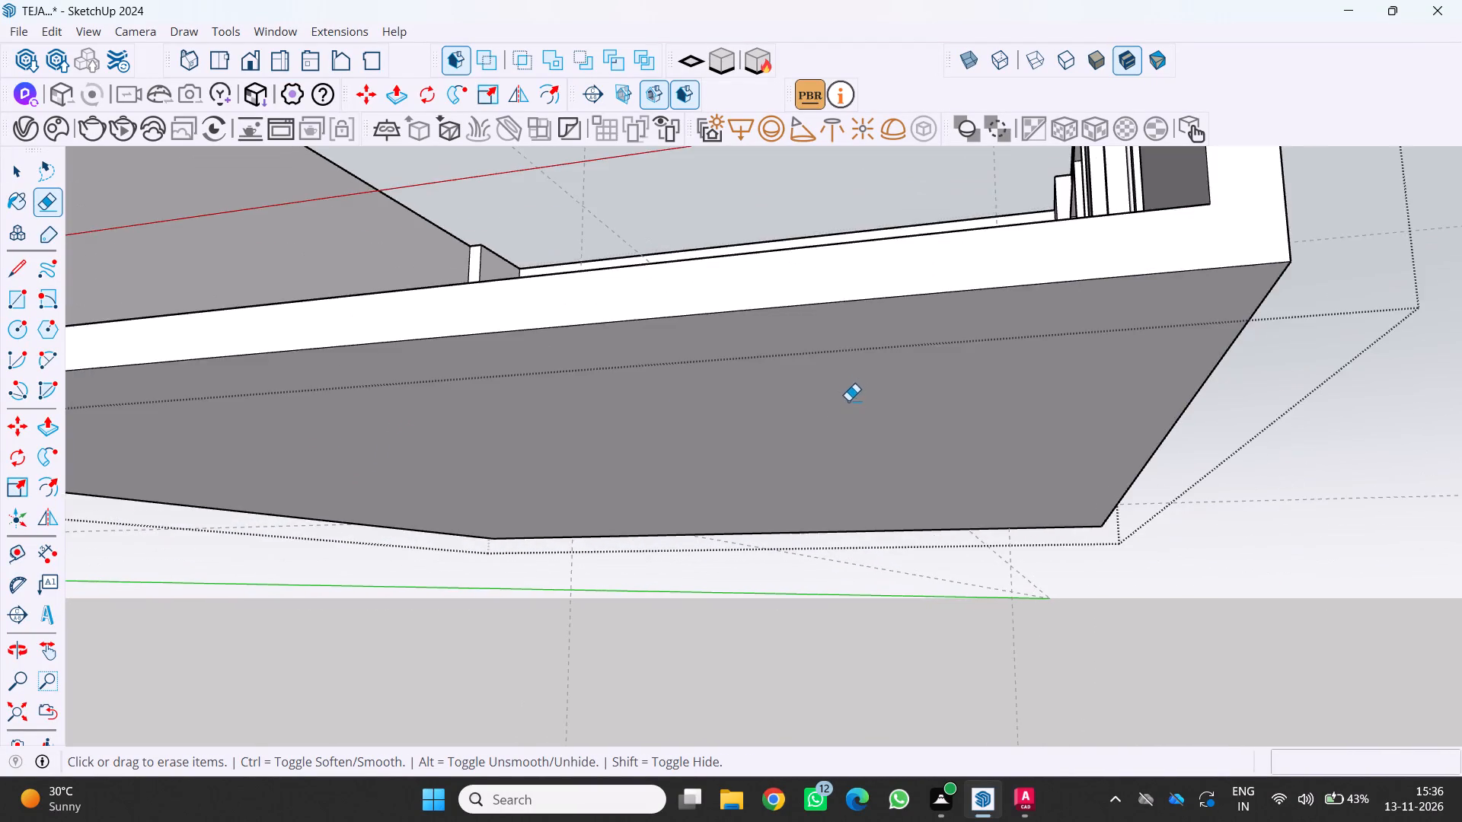
middle_drag(849, 406, 954, 535)
scroll(749, 301, up, 3)
middle_drag(730, 292, 868, 256)
scroll(863, 259, up, 1)
scroll(836, 266, down, 7)
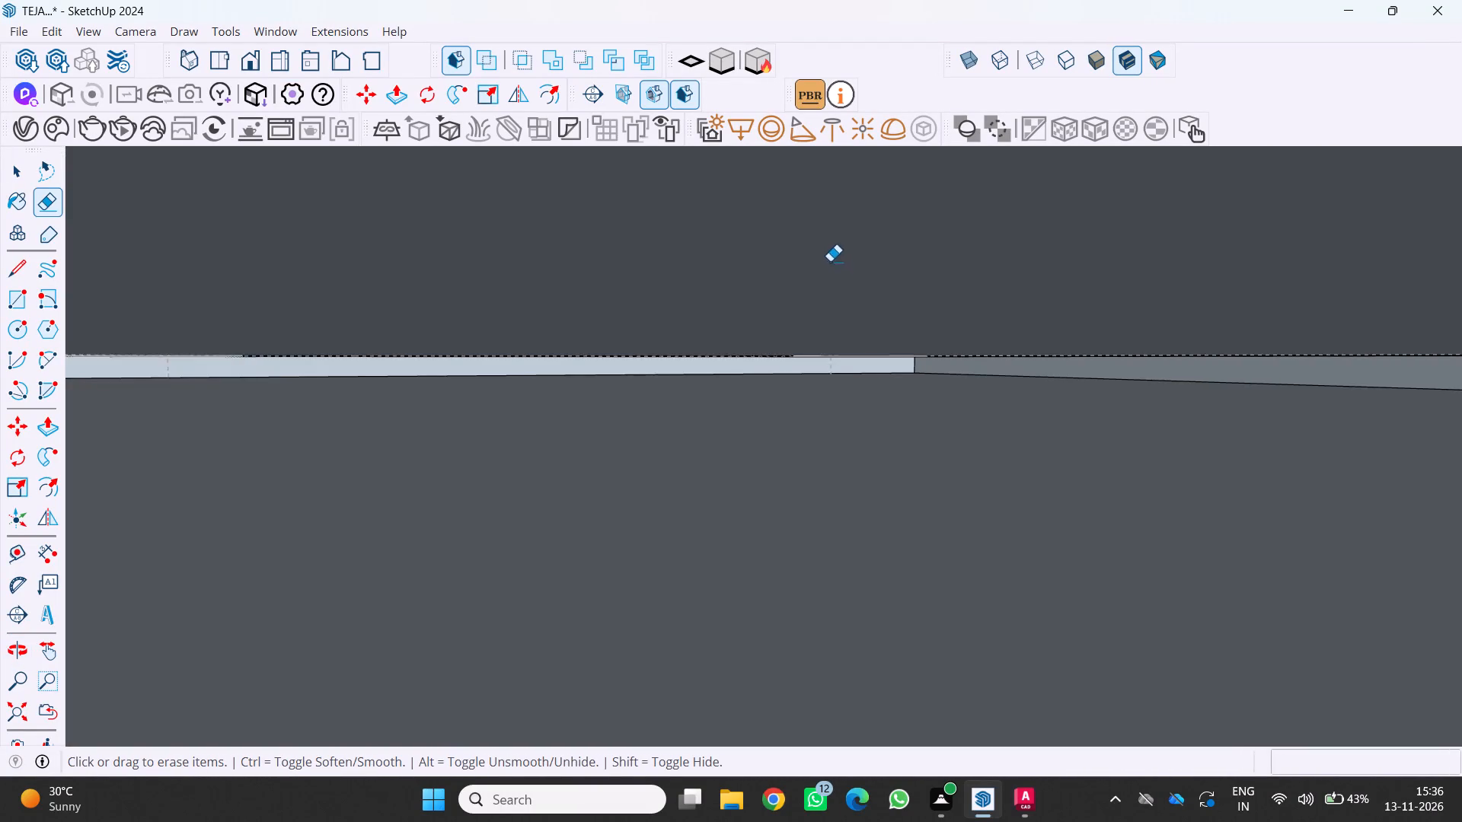
scroll(830, 261, down, 20)
scroll(830, 261, down, 7)
middle_drag(759, 328, 700, 387)
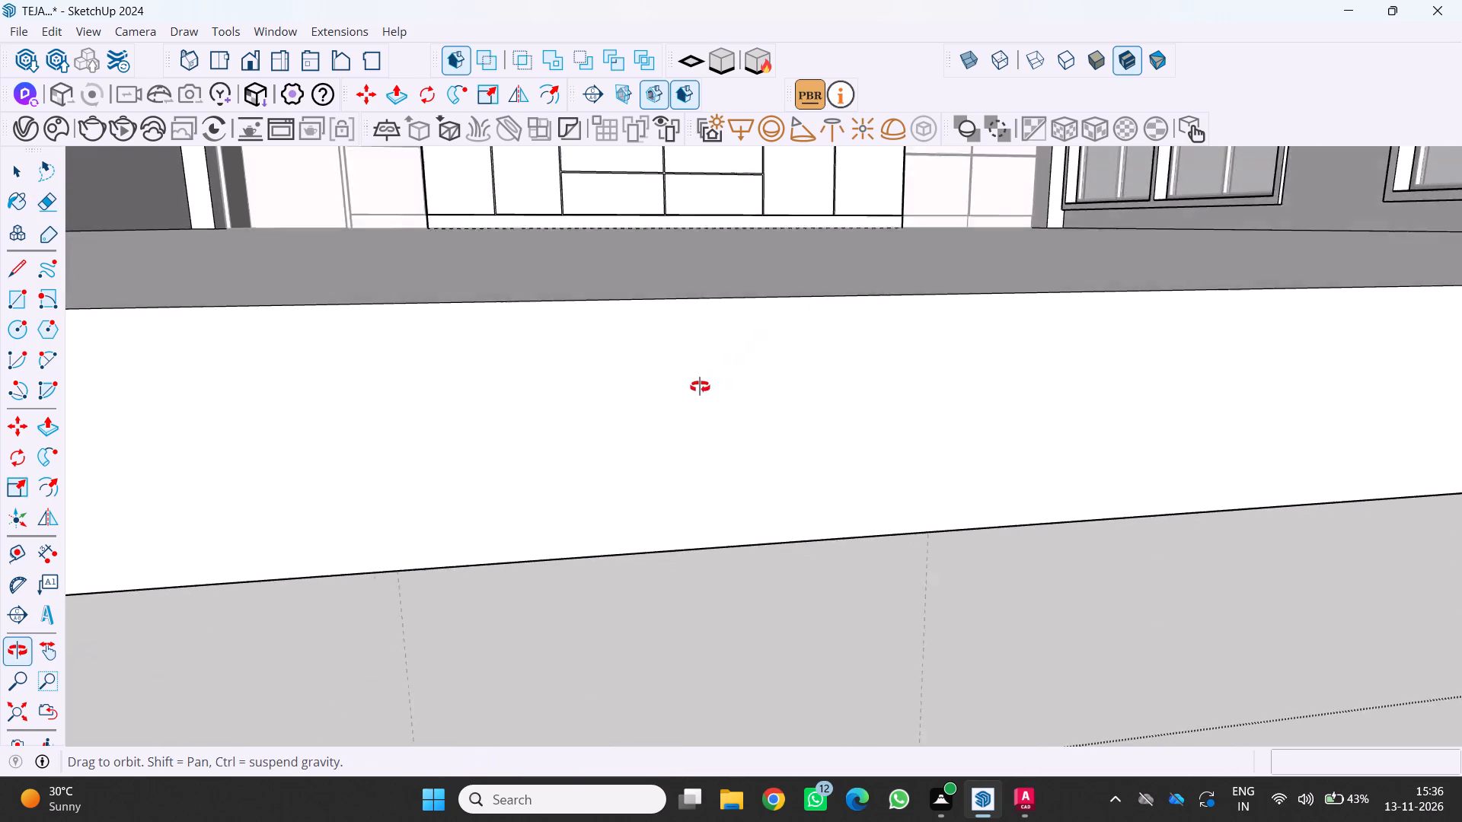
middle_drag(700, 387, 696, 389)
scroll(697, 389, down, 15)
middle_drag(668, 341, 606, 264)
scroll(656, 254, up, 3)
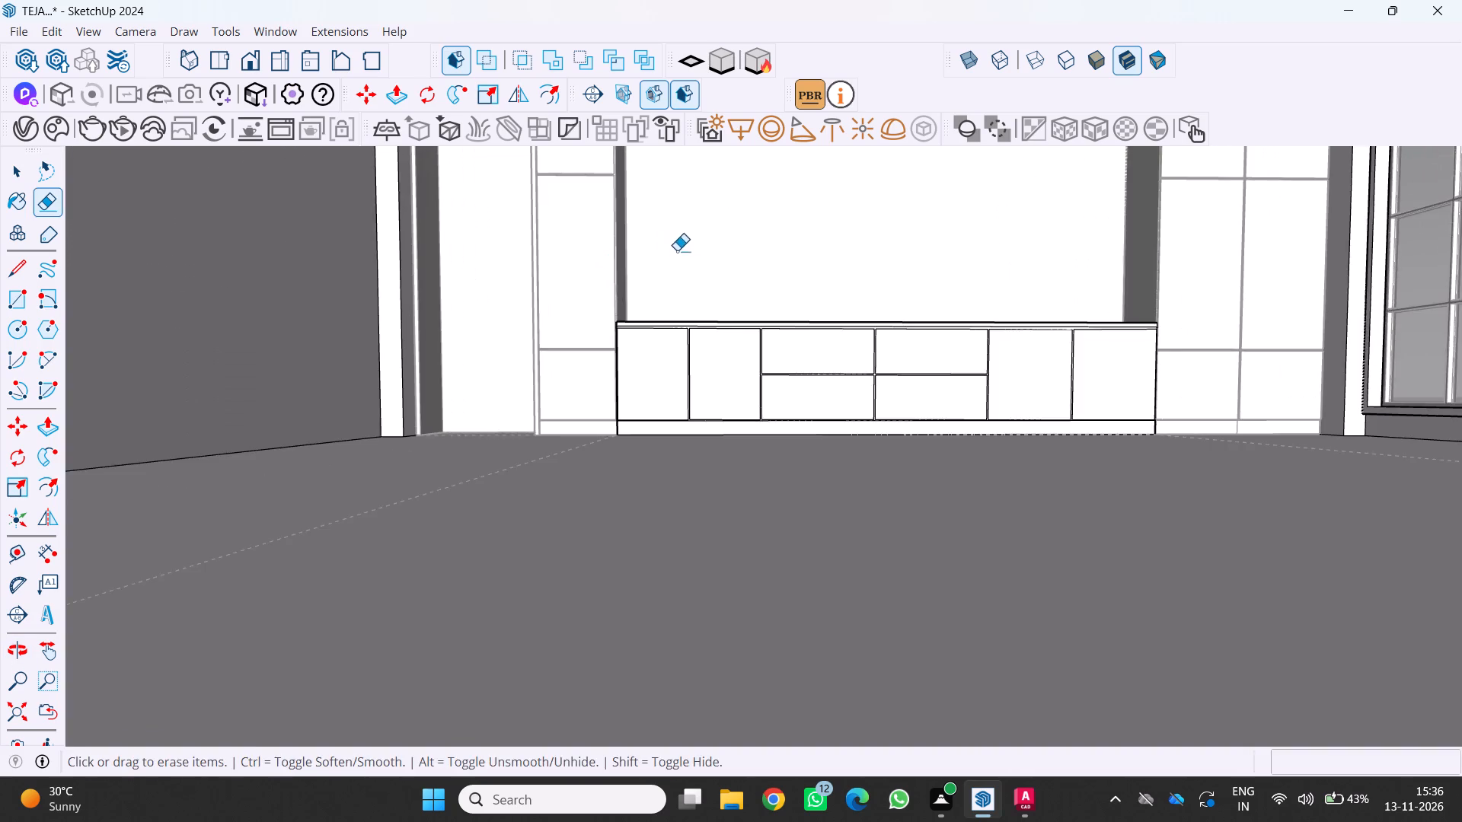
middle_drag(682, 250, 889, 320)
scroll(905, 317, up, 1)
scroll(872, 320, down, 20)
scroll(872, 320, down, 5)
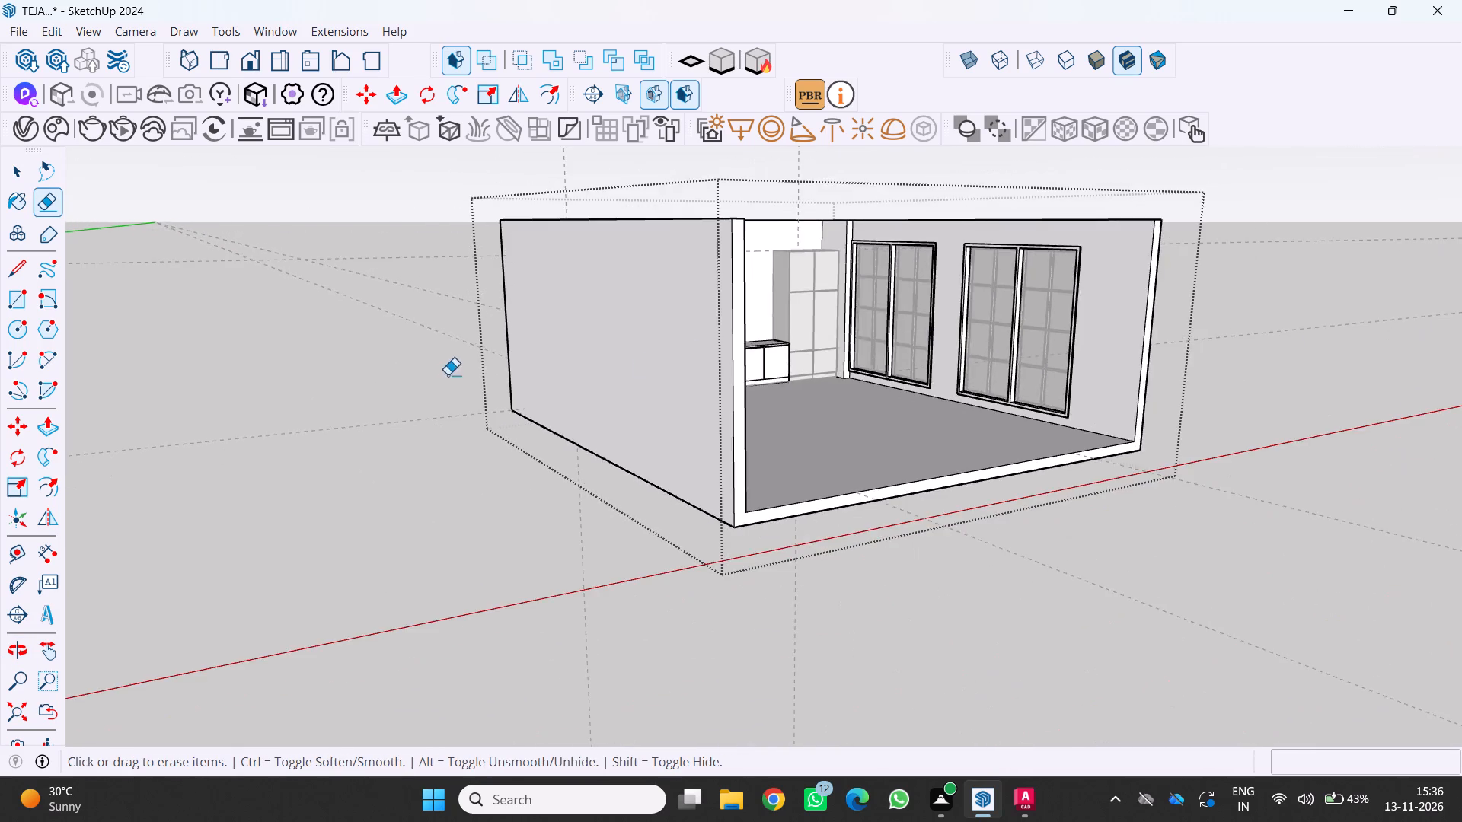
middle_drag(456, 368, 149, 417)
middle_click(149, 417)
scroll(587, 378, up, 7)
middle_drag(689, 352, 880, 245)
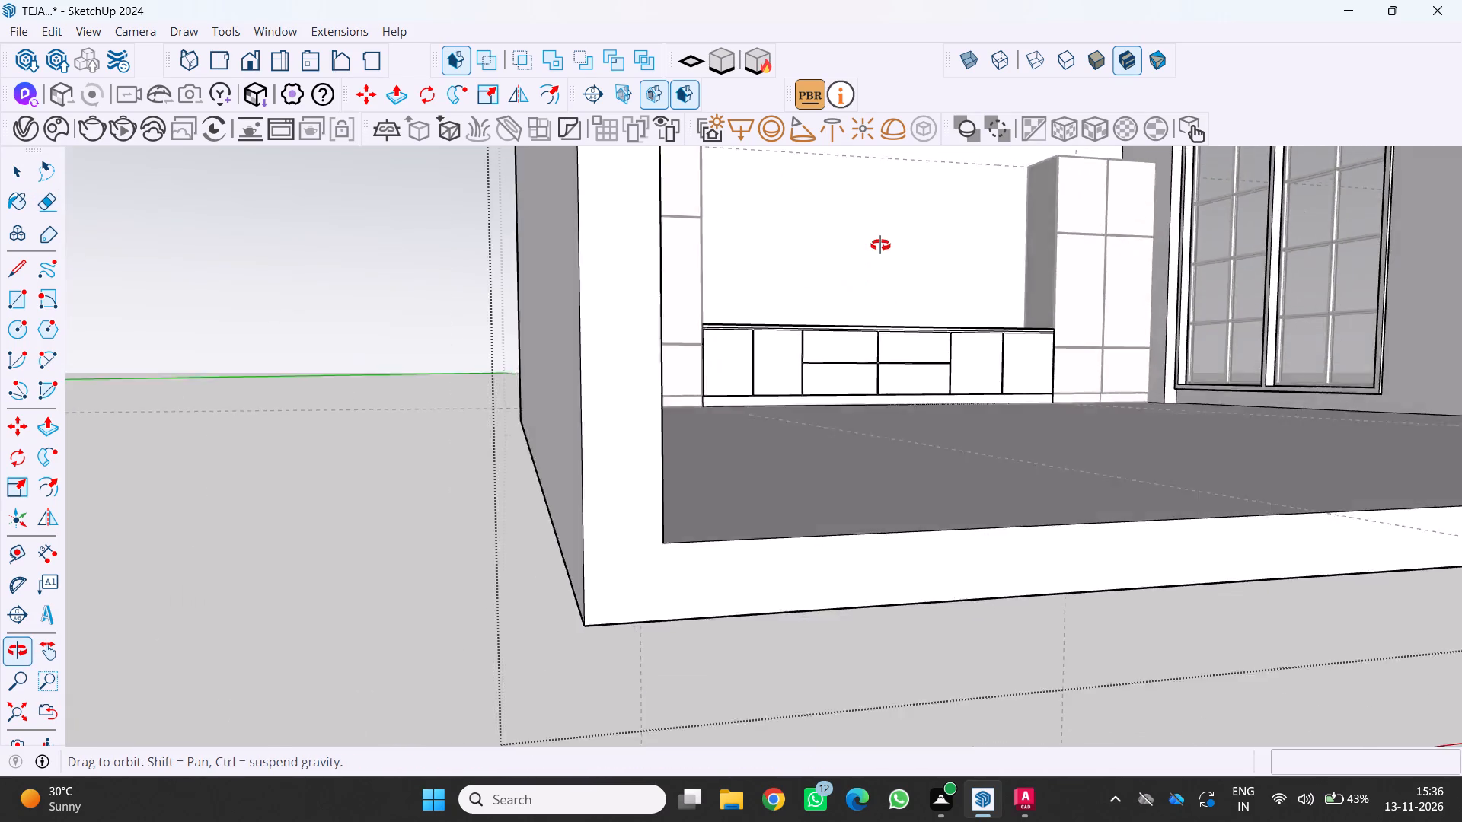
middle_drag(880, 245, 722, 284)
scroll(715, 278, down, 10)
middle_drag(712, 276, 652, 292)
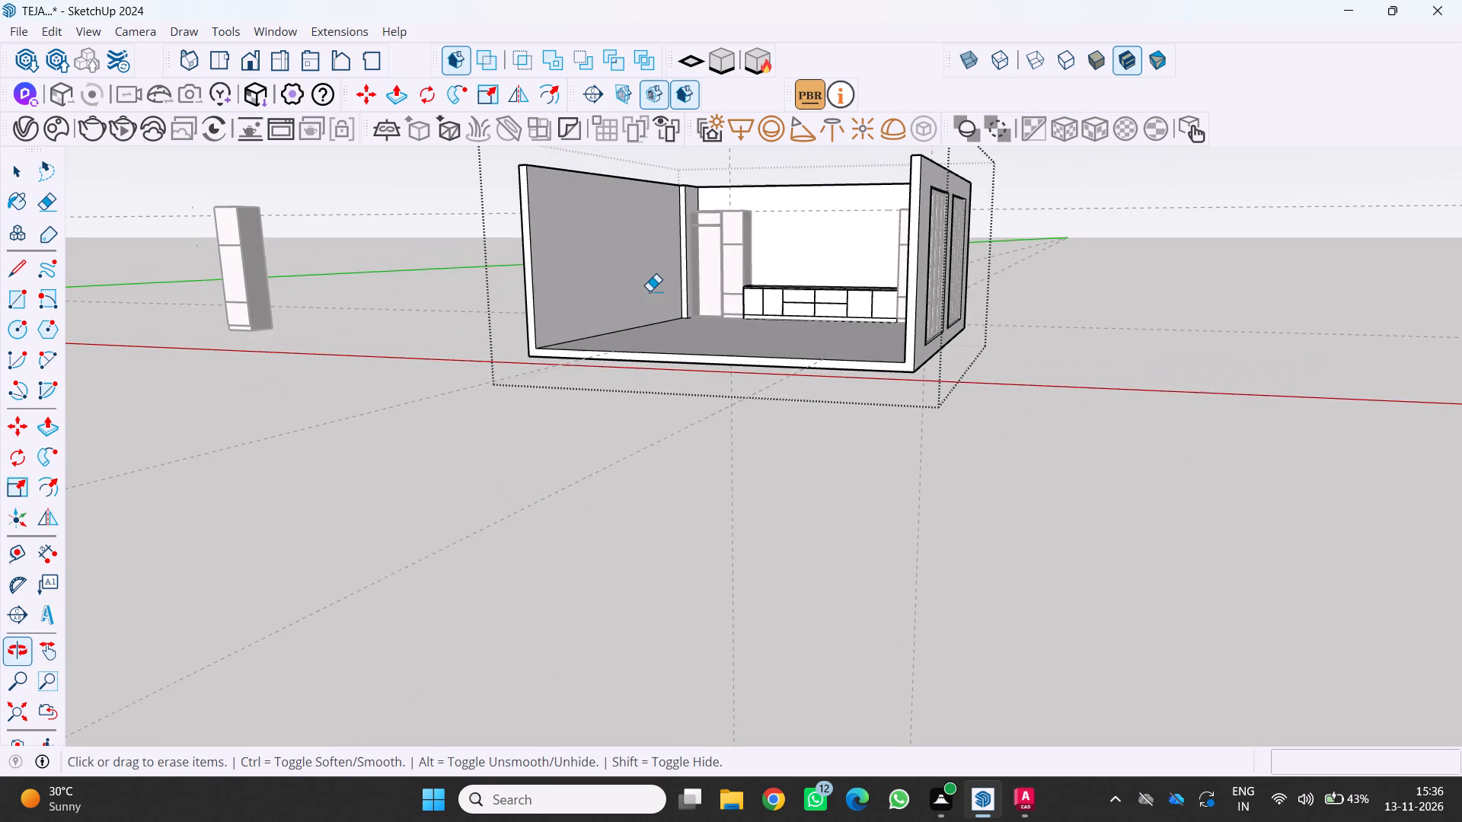
middle_drag(667, 310, 634, 332)
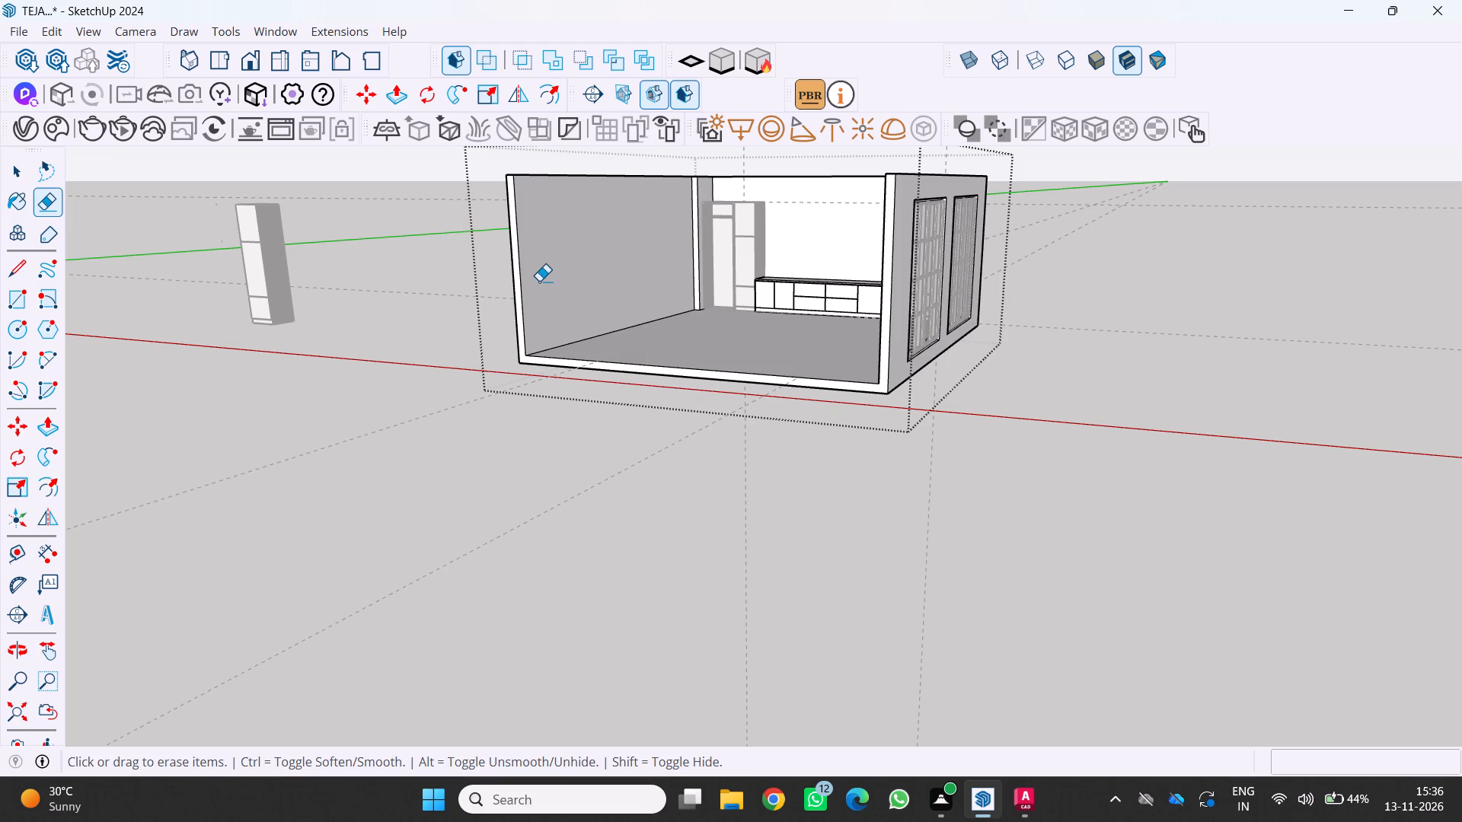
Draw a rectangle about 307 by 232 cm on the open ground near the origin and the scale figure.
scroll(522, 289, down, 1)
middle_drag(500, 300, 389, 359)
middle_click(389, 359)
middle_click(389, 359)
middle_click(389, 359)
scroll(389, 359, down, 3)
middle_click(389, 359)
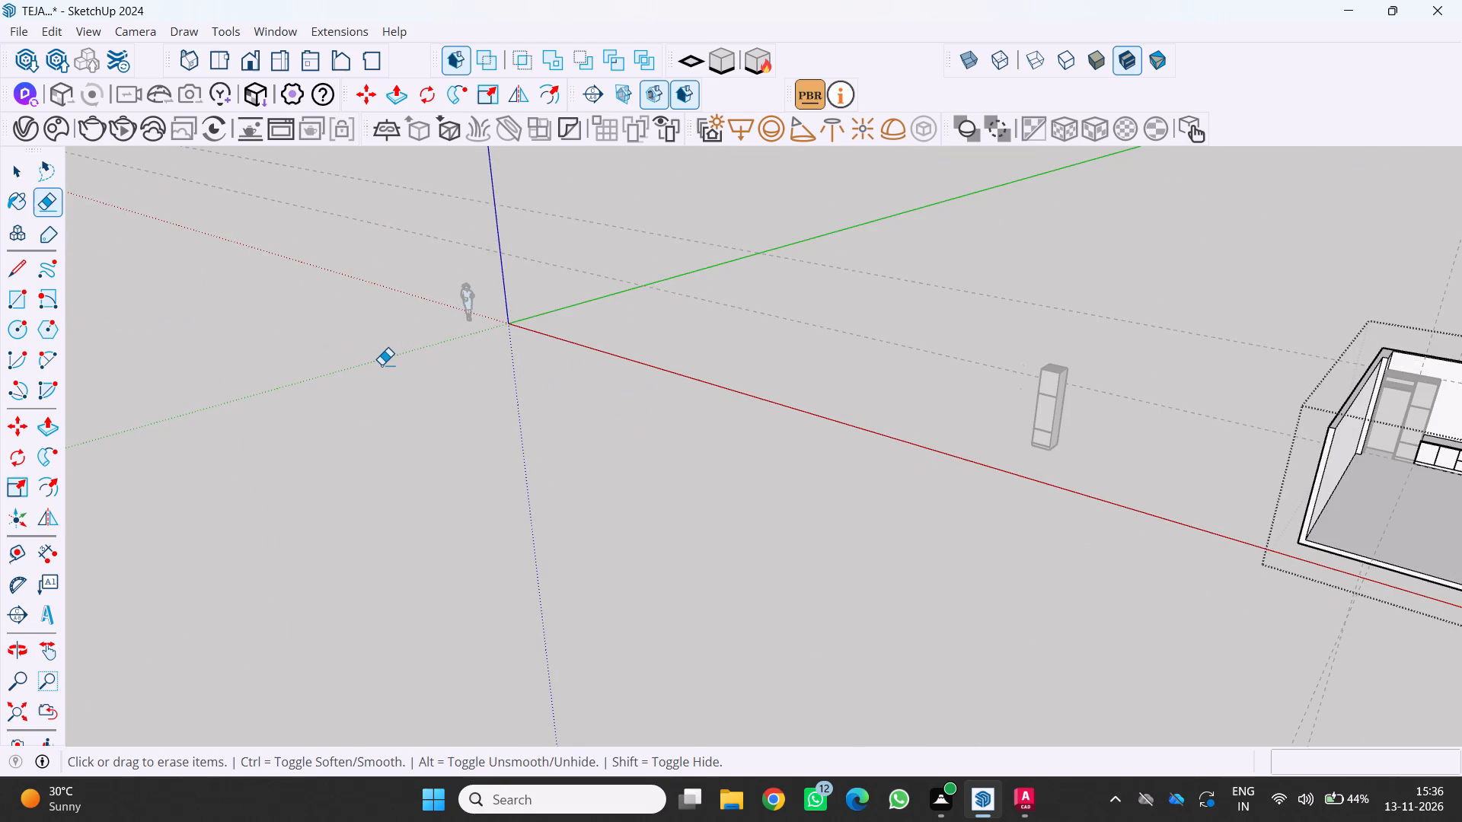
middle_drag(418, 380, 391, 453)
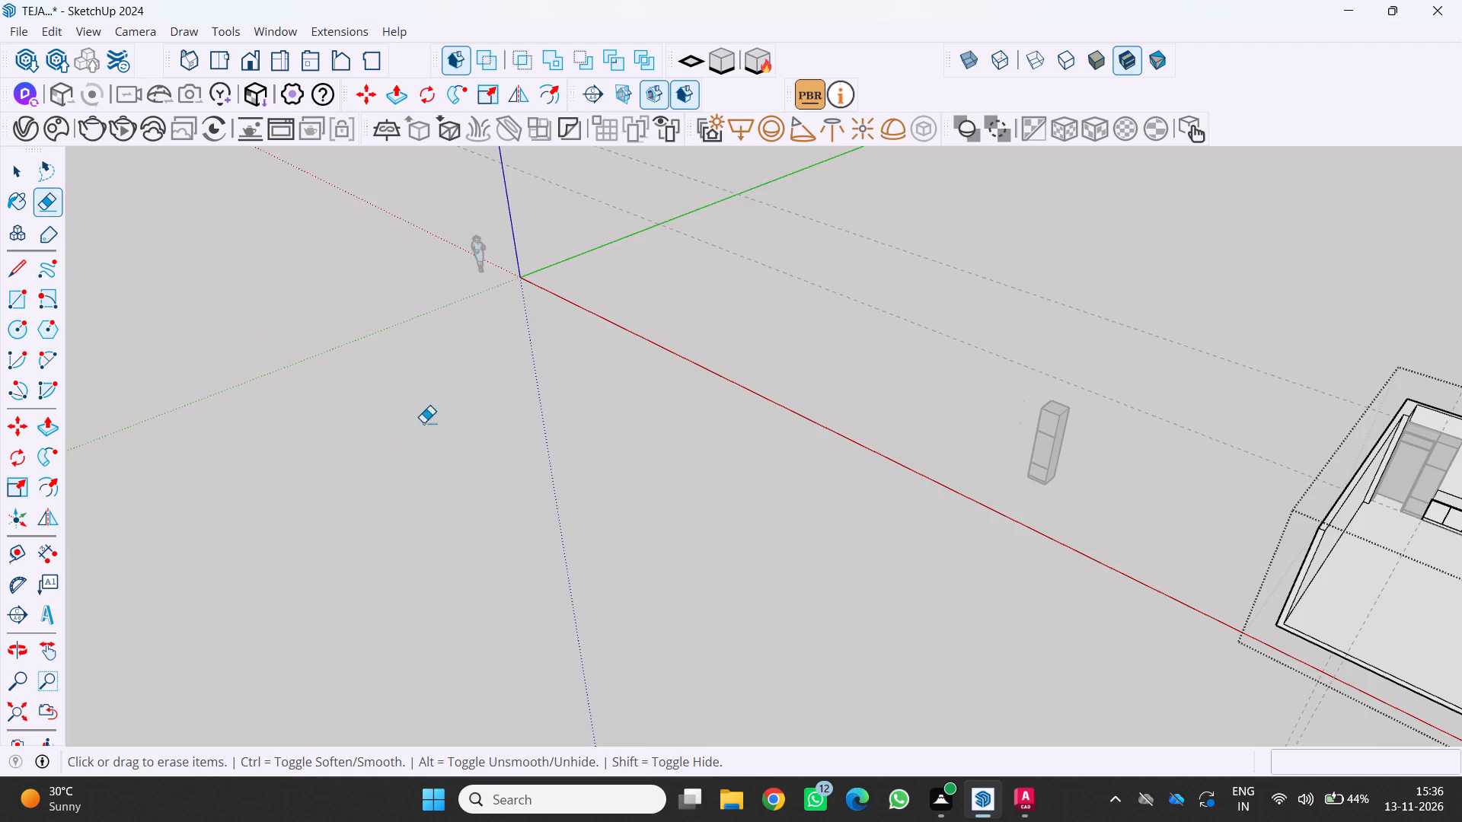
scroll(442, 438, down, 3)
middle_drag(474, 413, 629, 362)
scroll(616, 360, down, 3)
middle_drag(606, 365, 642, 338)
scroll(1001, 420, up, 2)
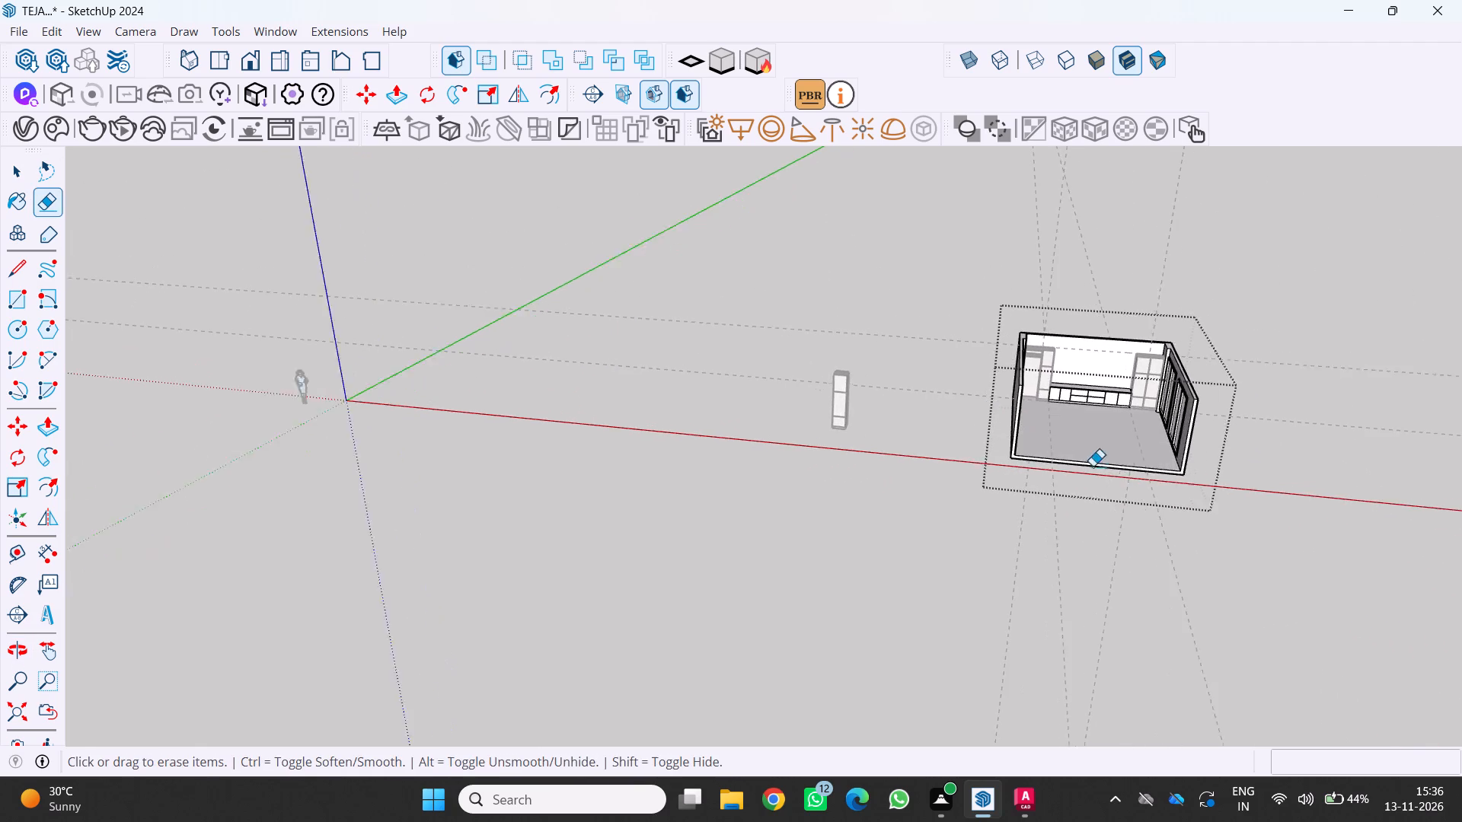
middle_drag(1214, 504, 976, 450)
scroll(1186, 504, up, 1)
scroll(929, 446, down, 7)
scroll(1090, 578, up, 1)
middle_drag(1094, 585, 1096, 585)
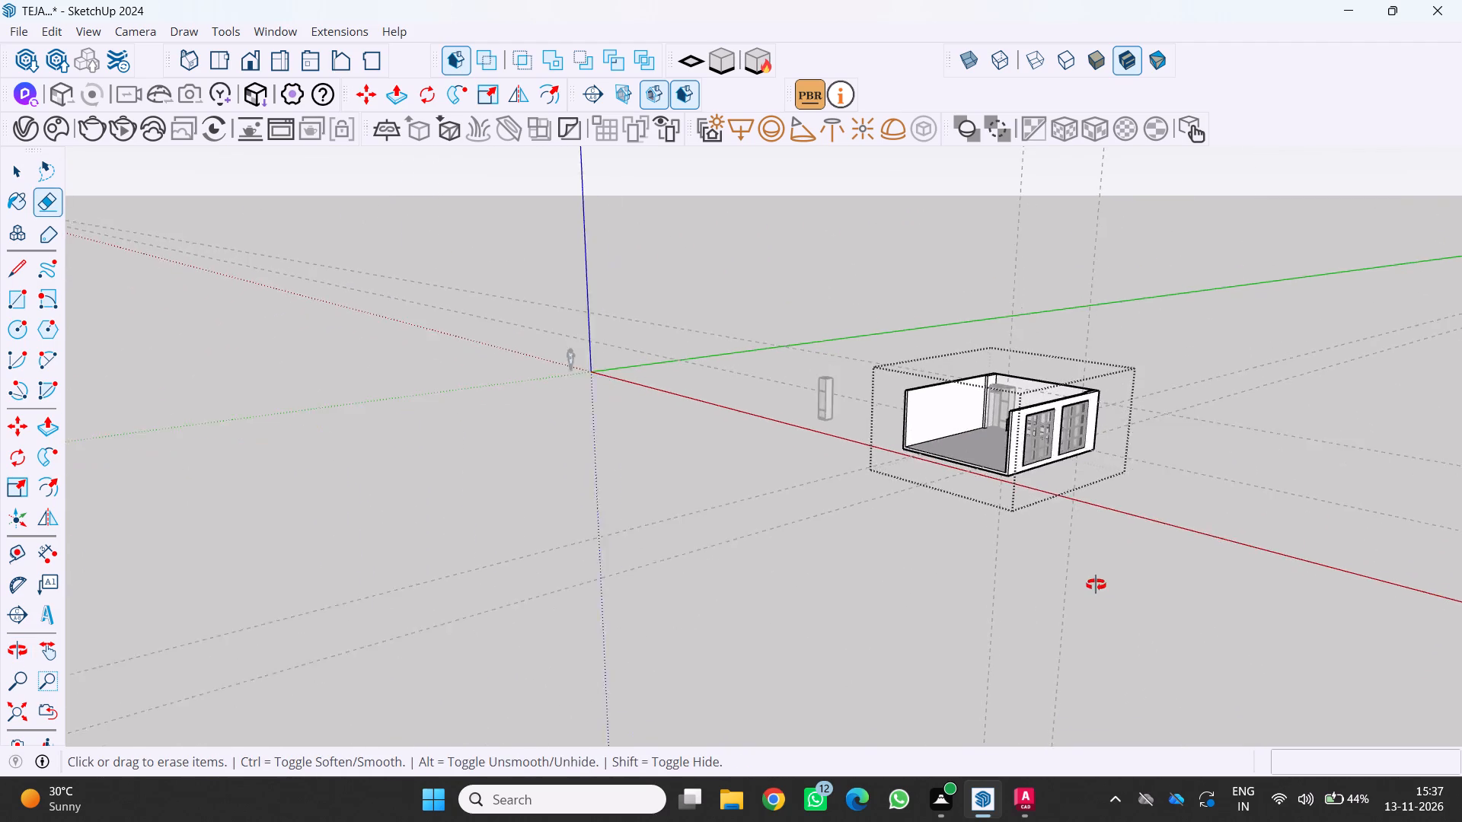
middle_drag(1096, 585, 1256, 542)
middle_click(1255, 540)
middle_drag(642, 600, 790, 611)
scroll(643, 600, up, 1)
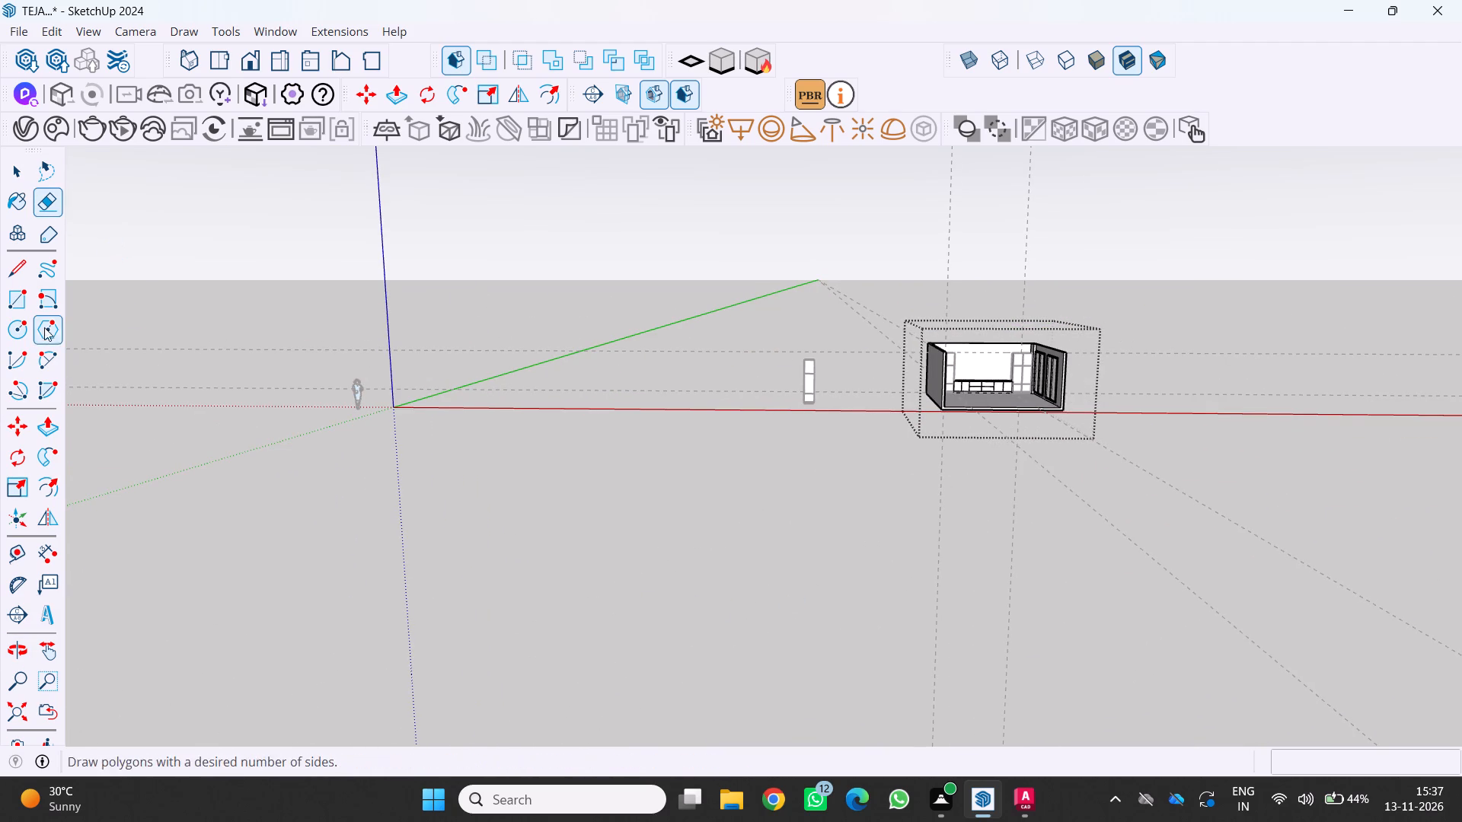
drag(17, 298, 25, 299)
middle_drag(292, 583, 415, 690)
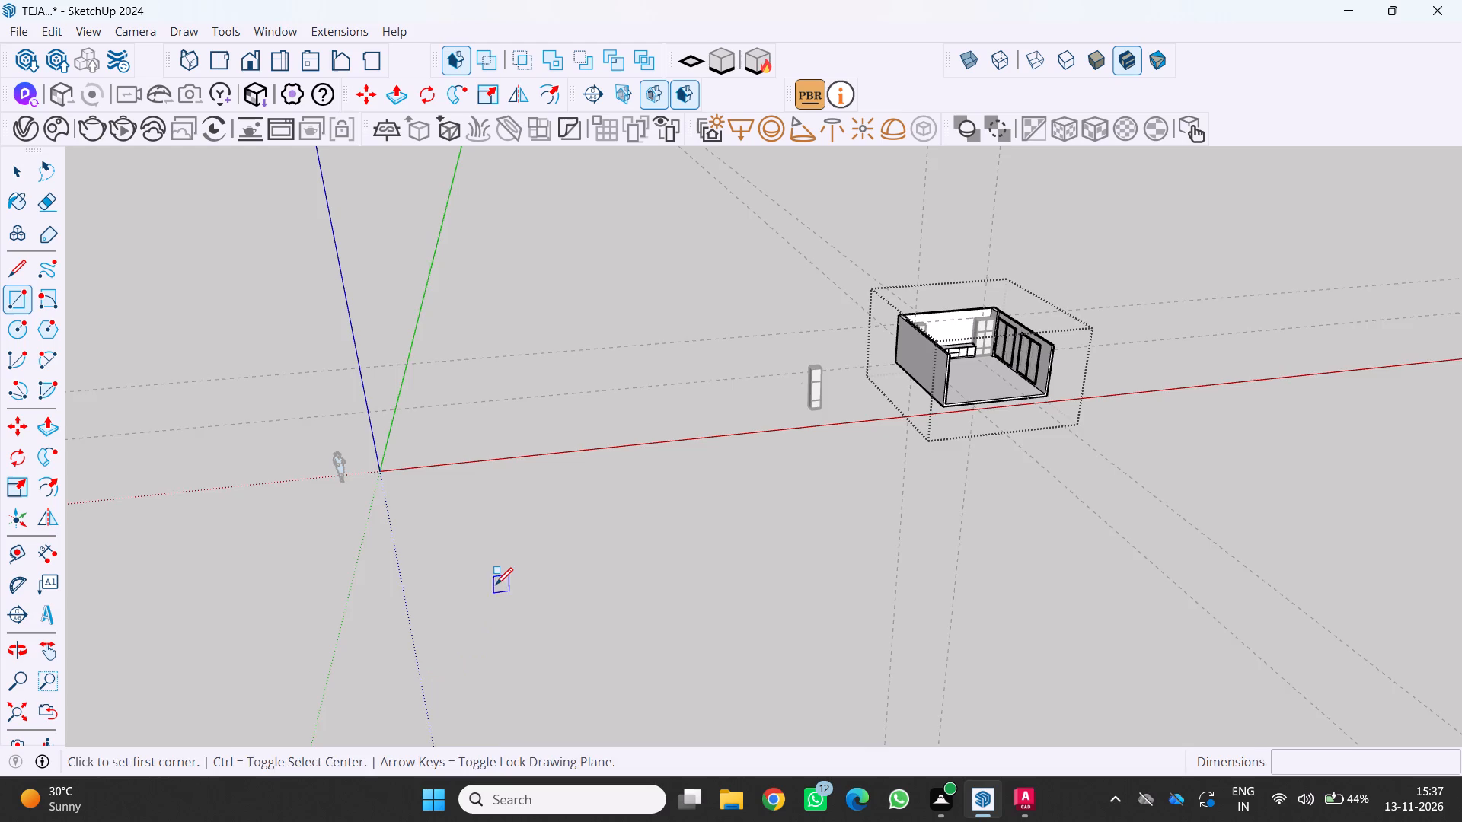
middle_drag(493, 582, 446, 591)
click(471, 589)
click(547, 555)
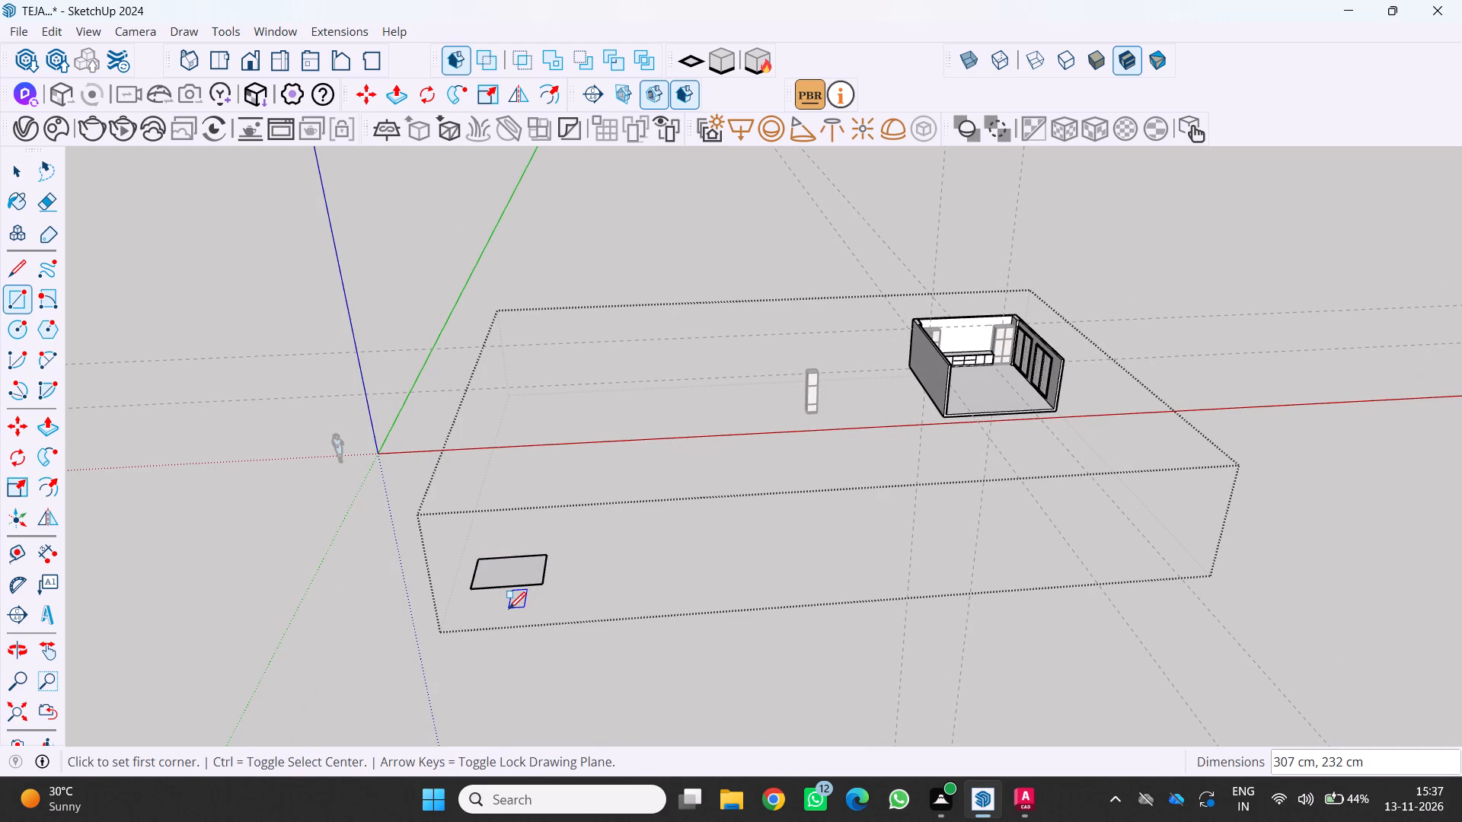
Exit the room group's editing and clear the selection.
key(space)
click(521, 664)
middle_drag(519, 655, 451, 654)
scroll(474, 654, up, 1)
drag(572, 576, 591, 575)
drag(653, 536, 592, 585)
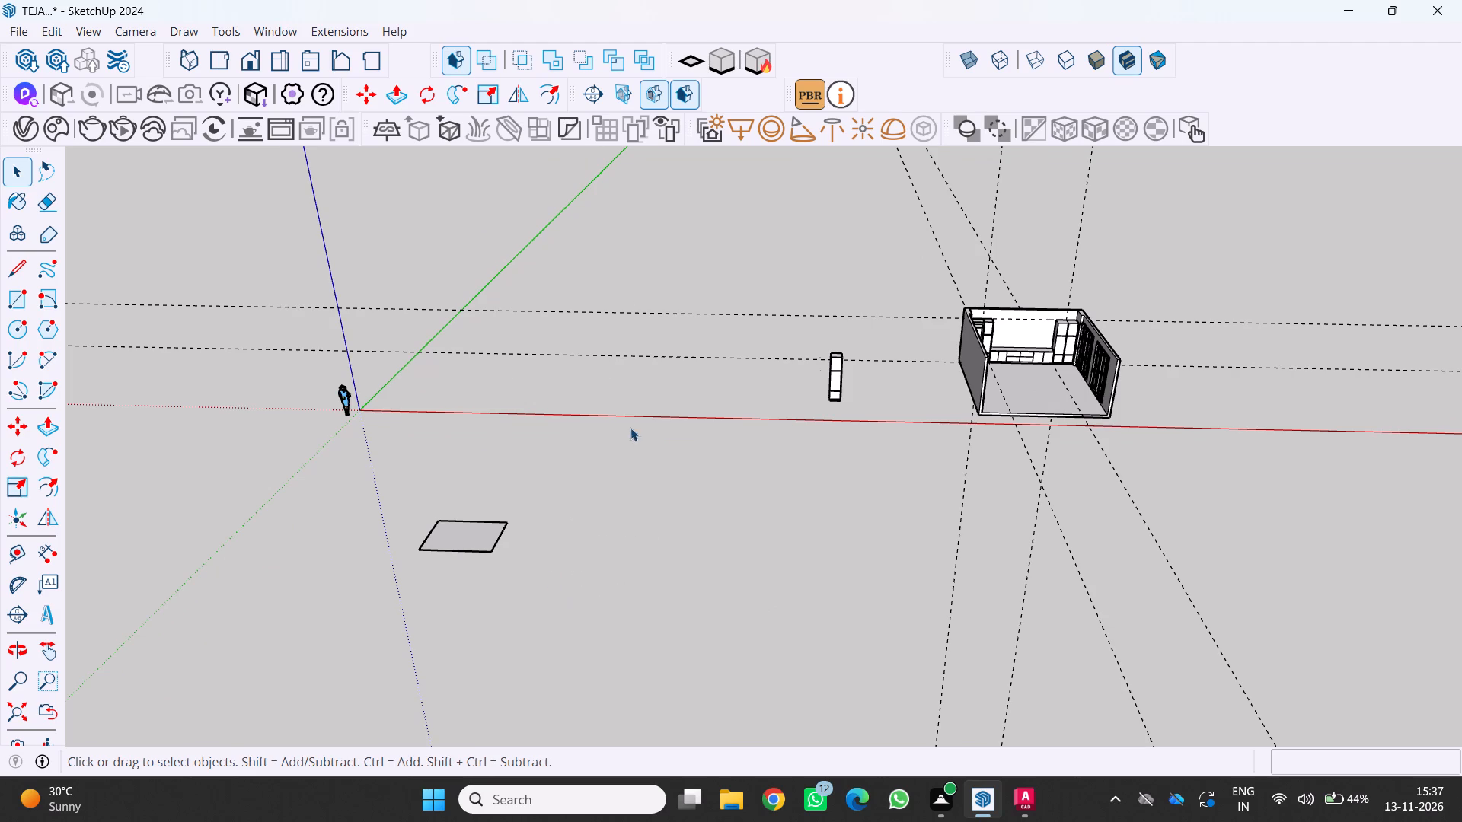
click(593, 543)
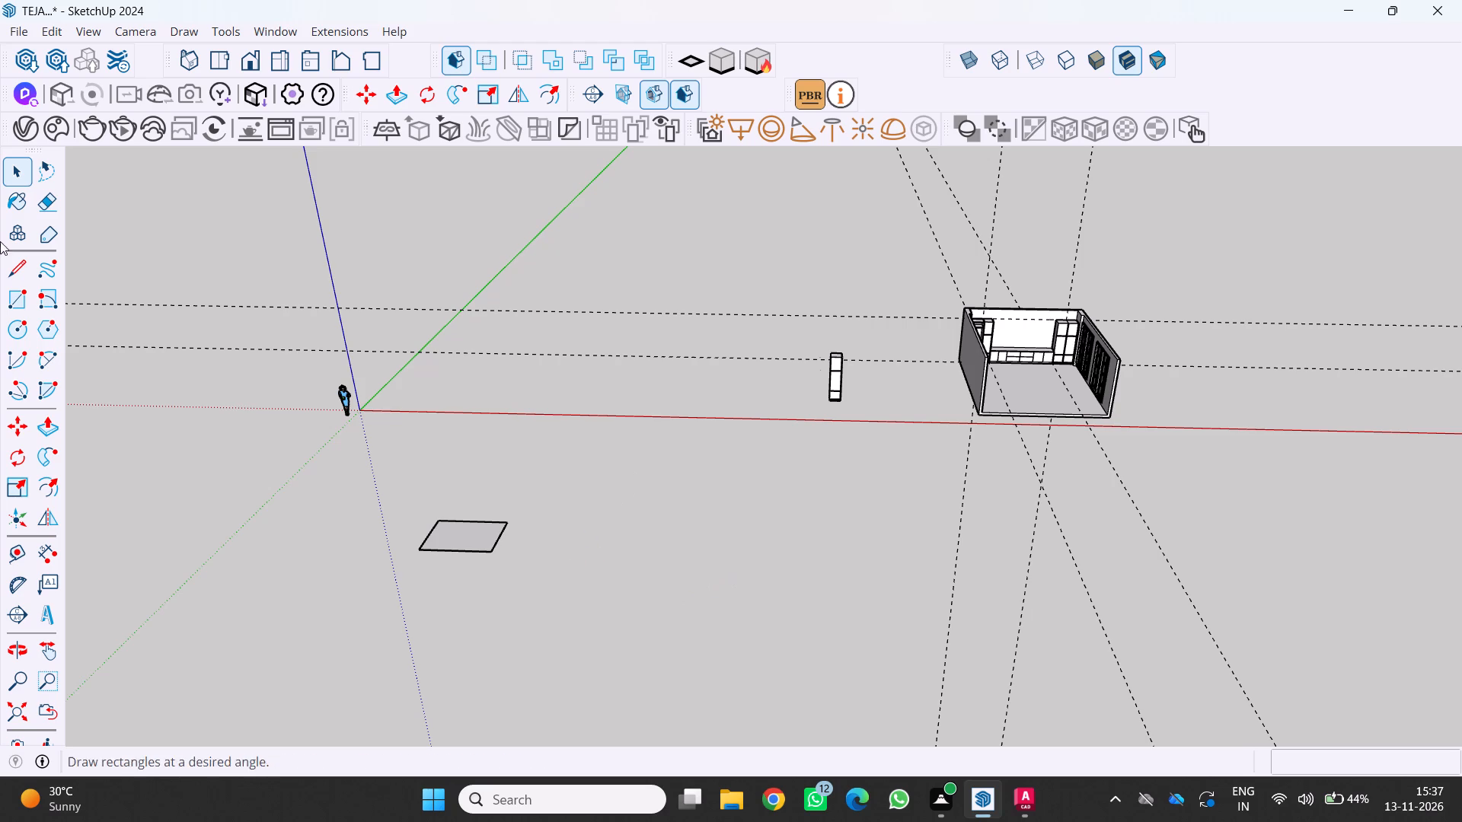
Model a box beside the small rectangle, with a base about 584 by 455 cm and a height of about 221 cm.
click(27, 295)
click(552, 534)
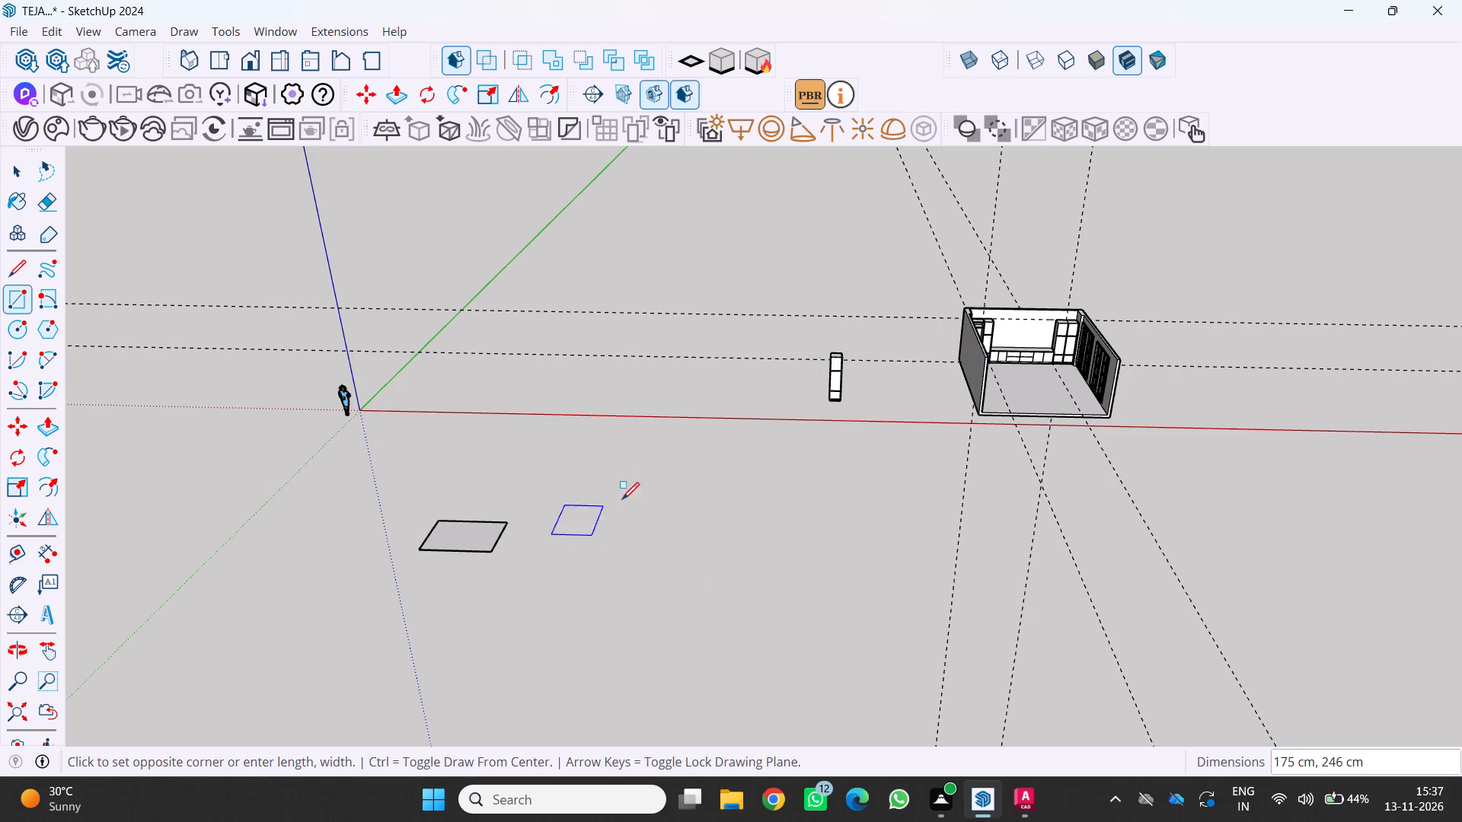
click(698, 486)
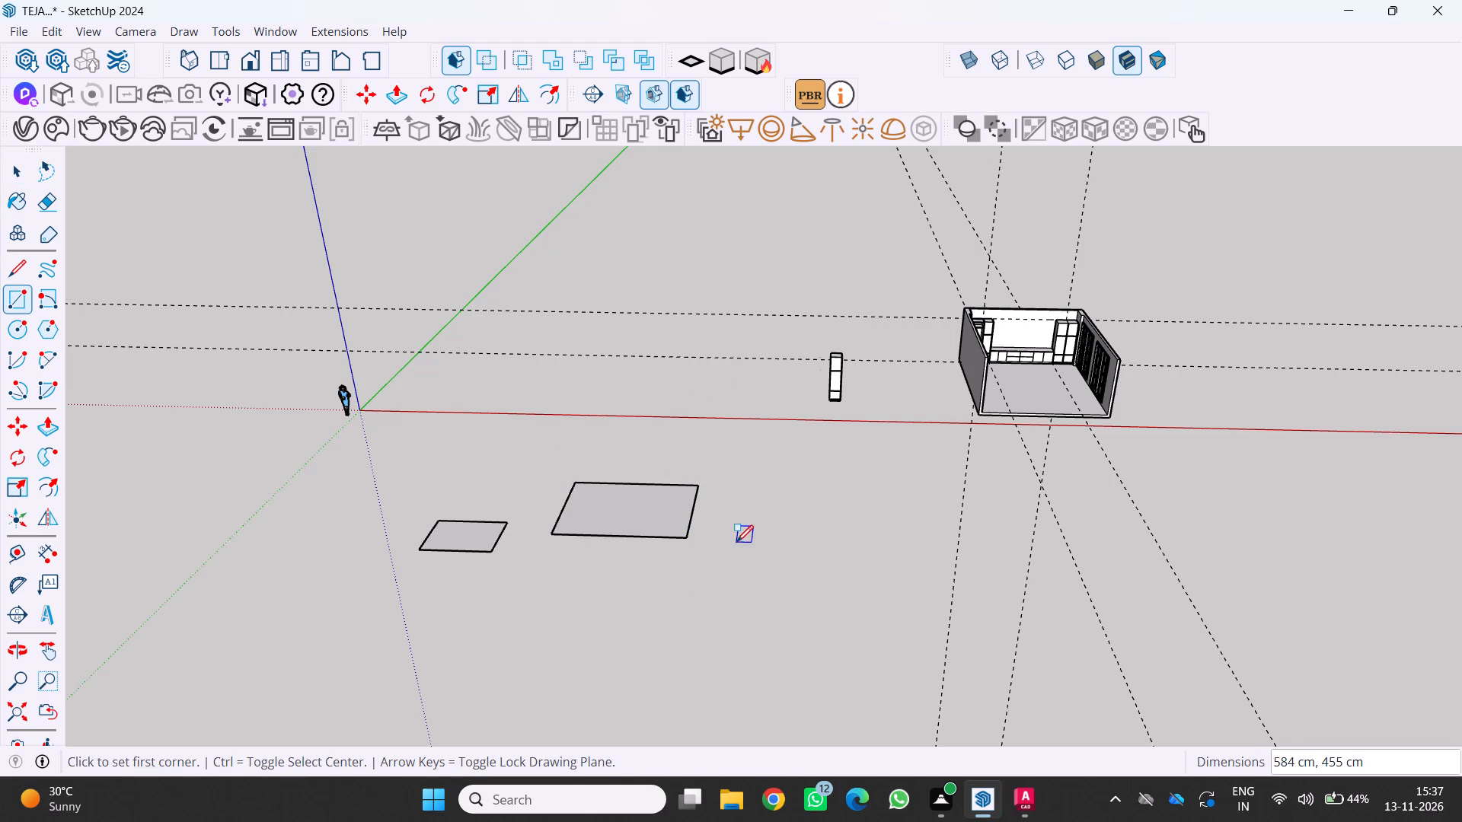
key(p)
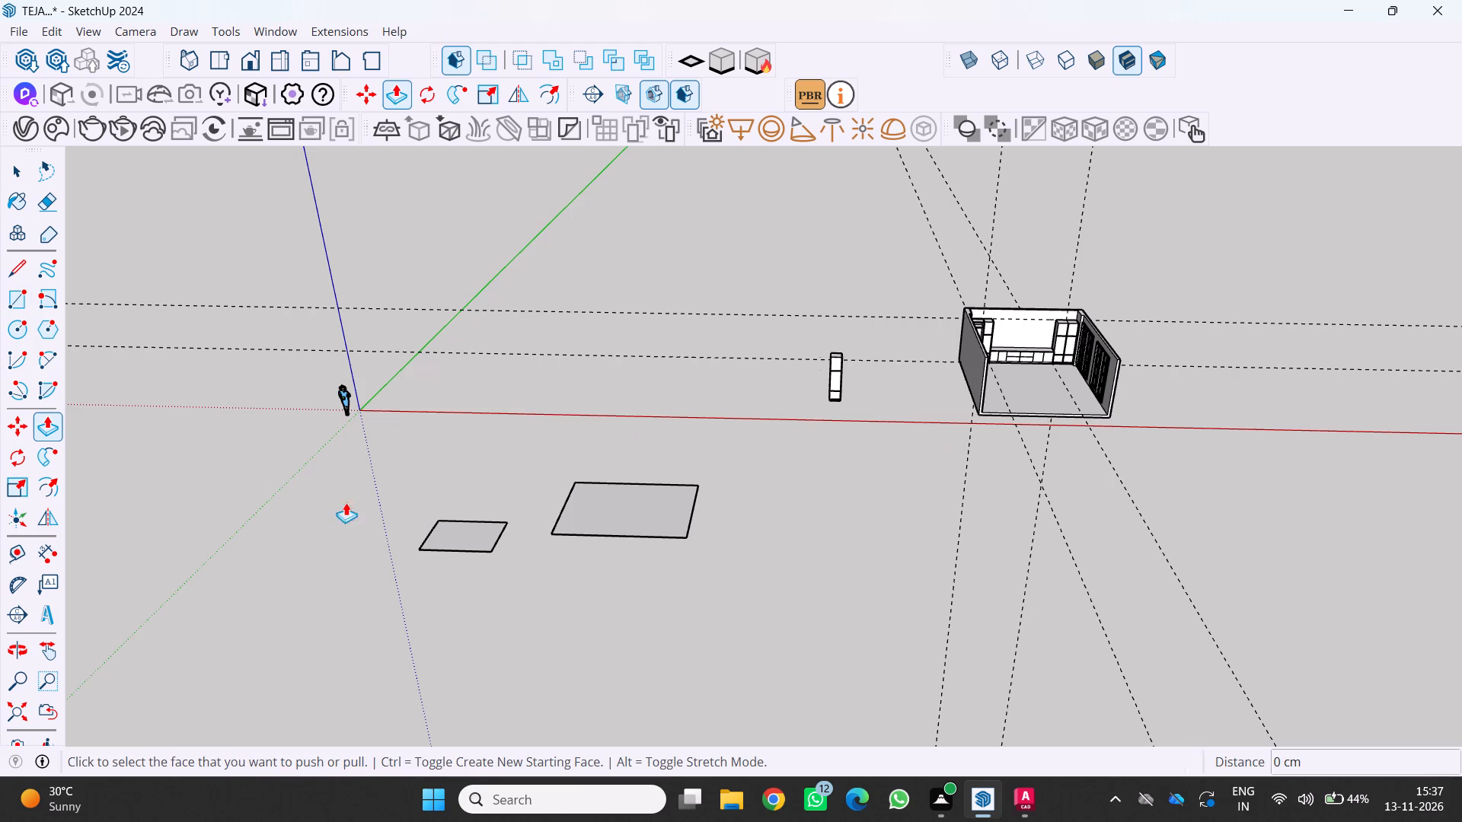
drag(633, 514, 651, 469)
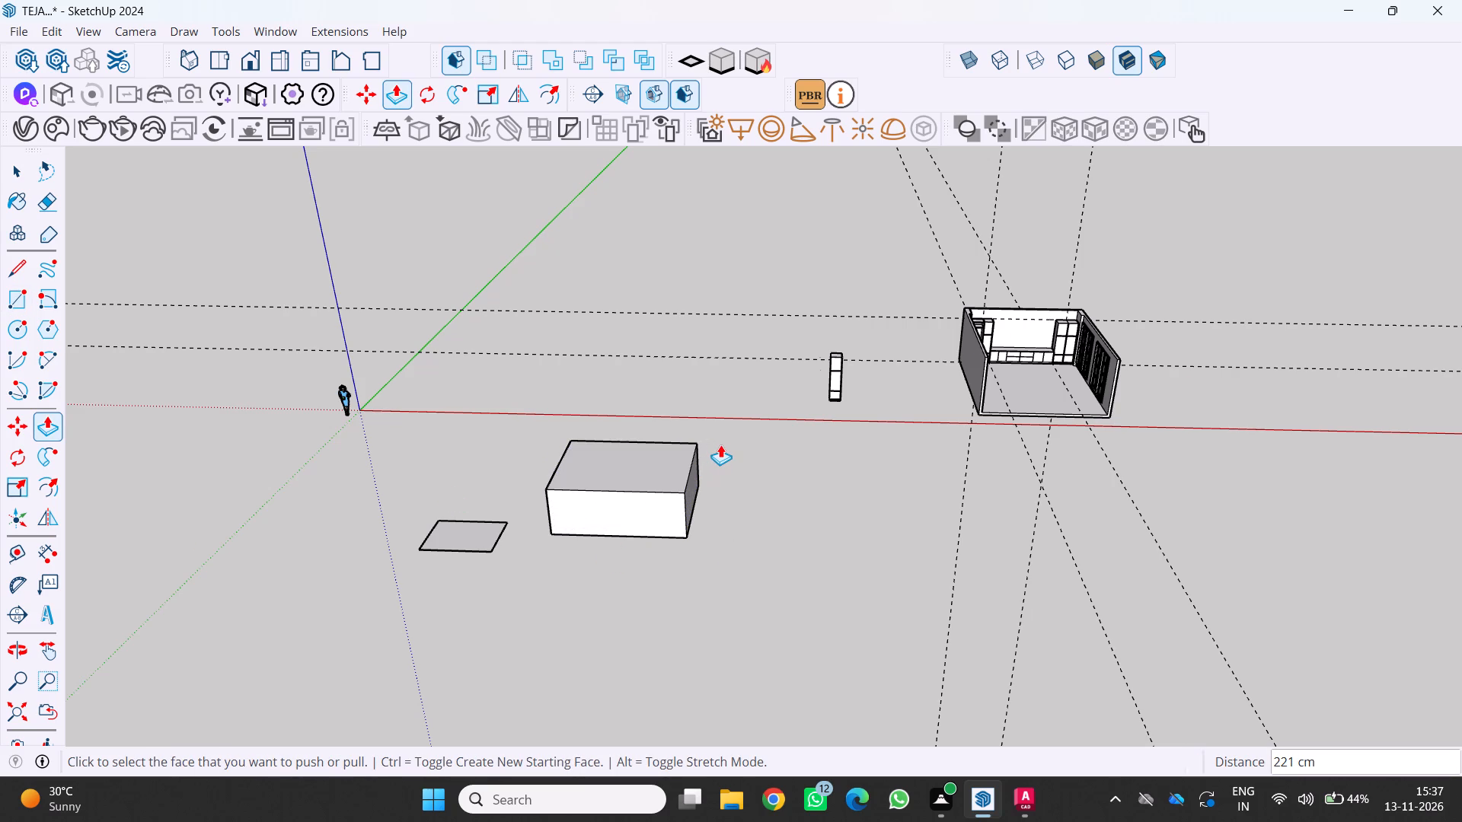
Draw two parallel vertical lines from edge to edge near the corner of the box's side facing the spare wardrobe unit.
scroll(720, 451, down, 1)
middle_drag(681, 473, 563, 530)
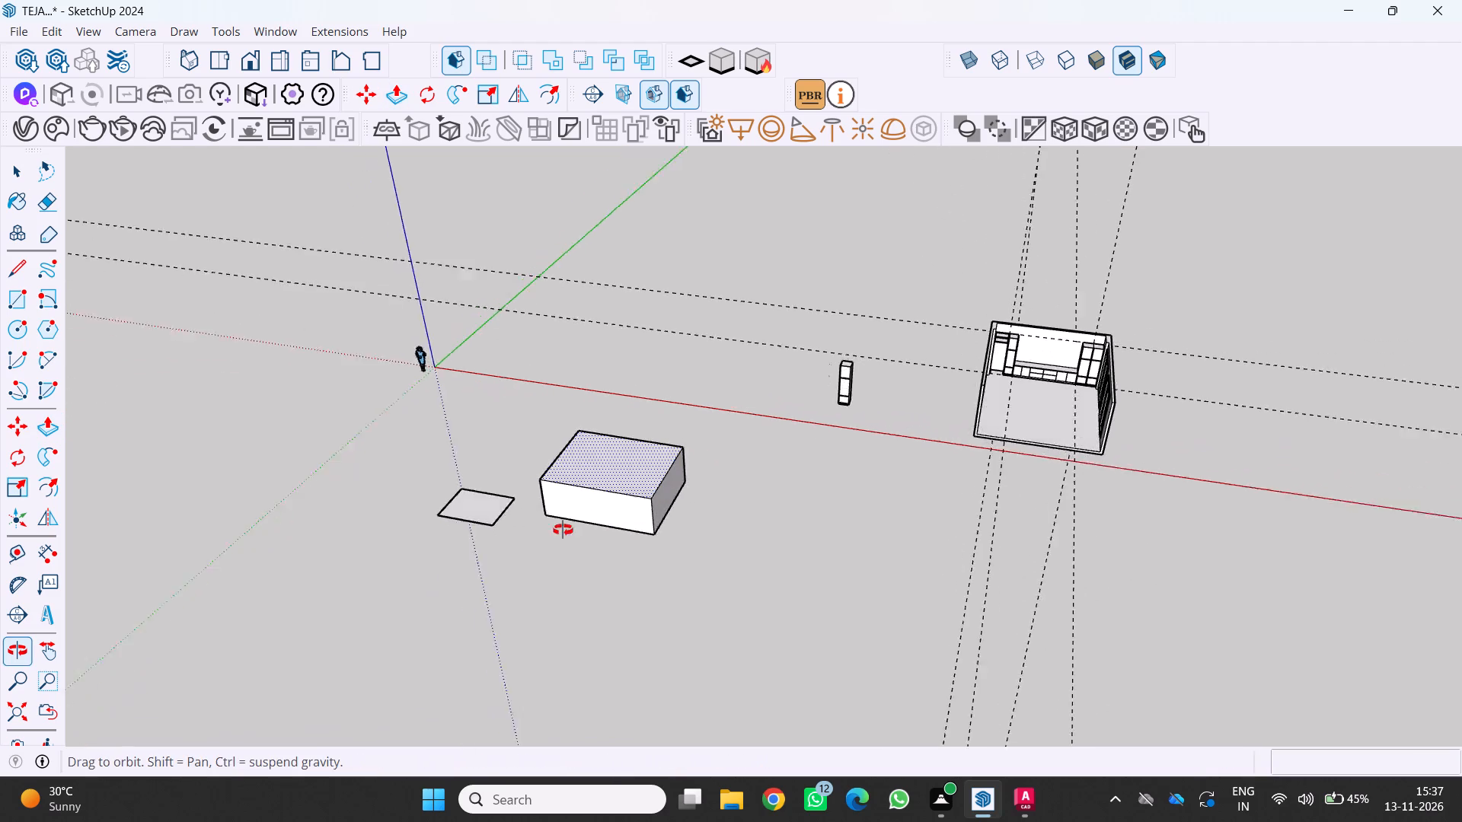
middle_drag(563, 530, 551, 528)
scroll(579, 515, up, 4)
middle_drag(637, 504, 562, 529)
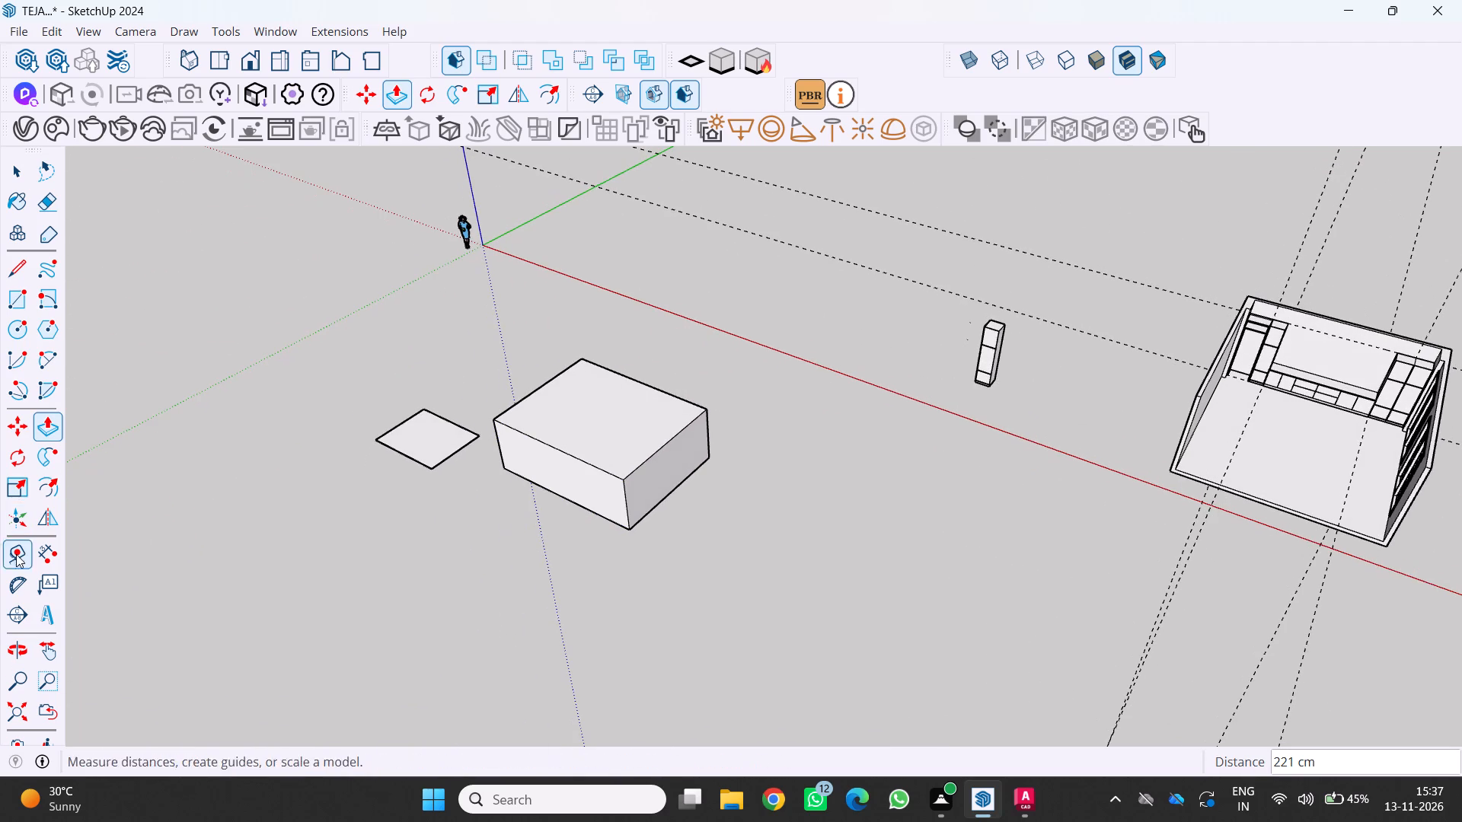
click(18, 269)
middle_drag(343, 468, 286, 460)
scroll(343, 468, up, 1)
scroll(672, 505, up, 3)
middle_drag(702, 533, 657, 537)
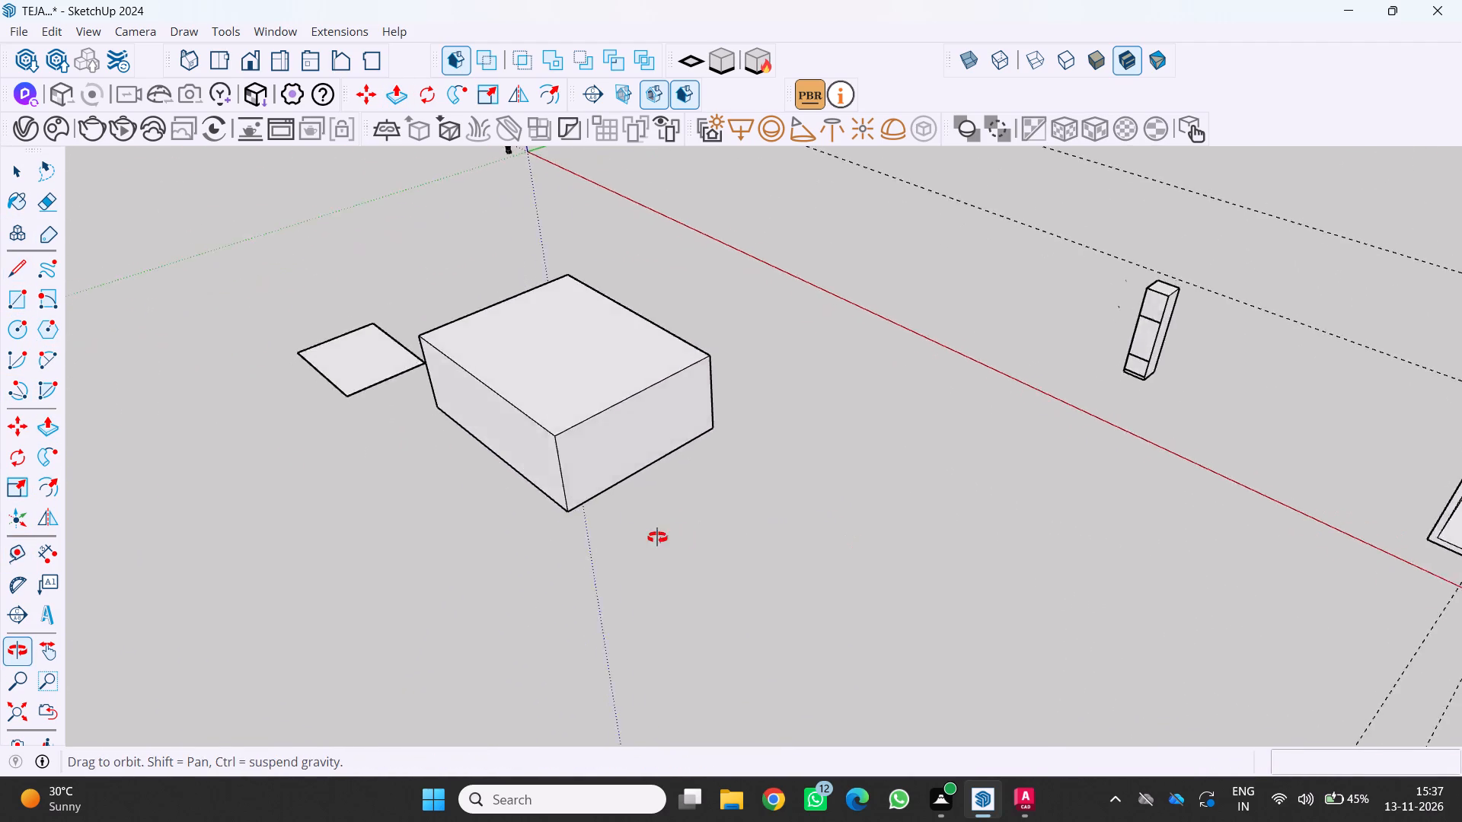
middle_drag(657, 537, 618, 535)
middle_click(617, 535)
scroll(578, 491, up, 3)
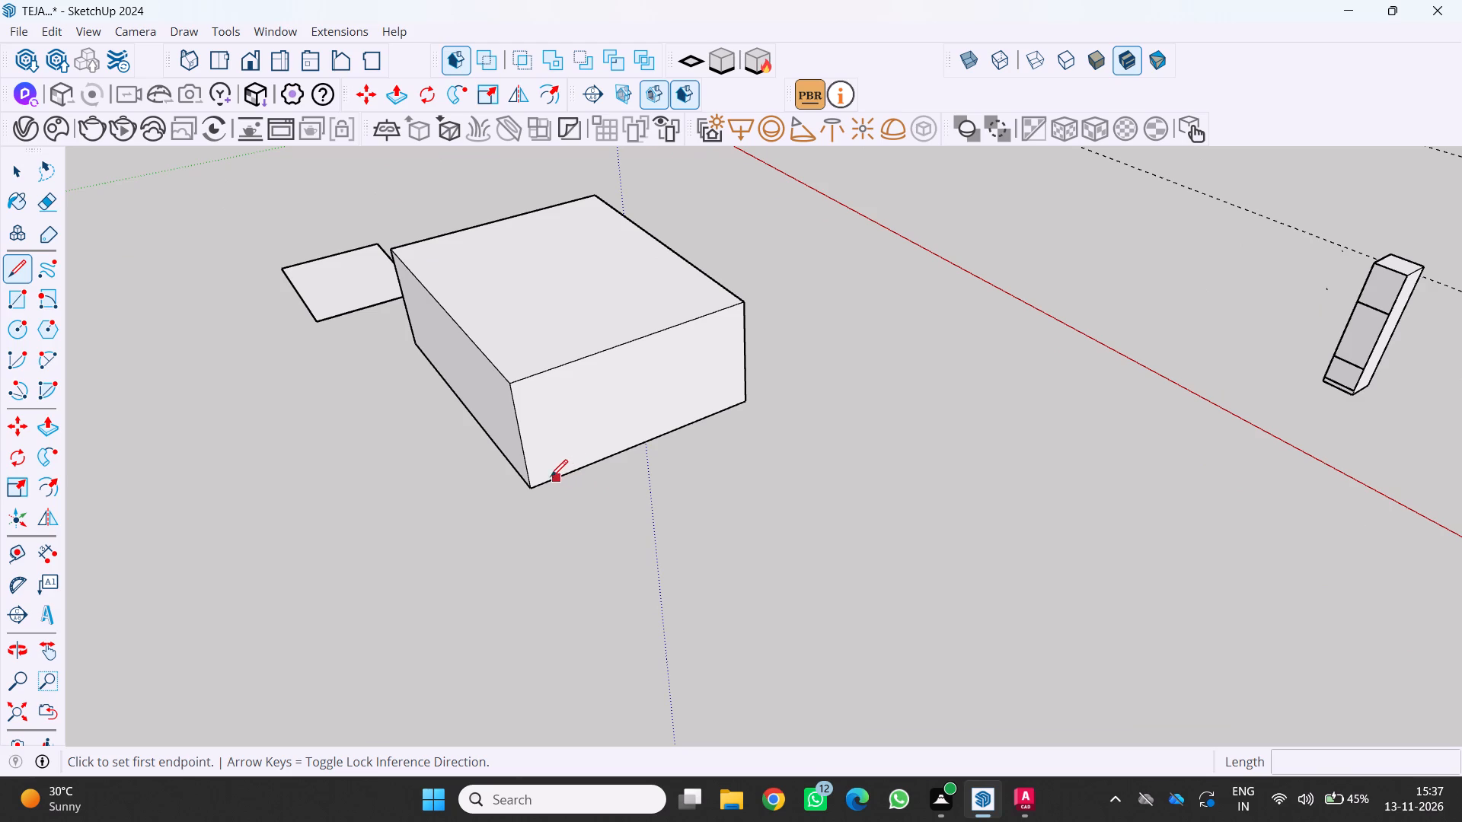
click(555, 477)
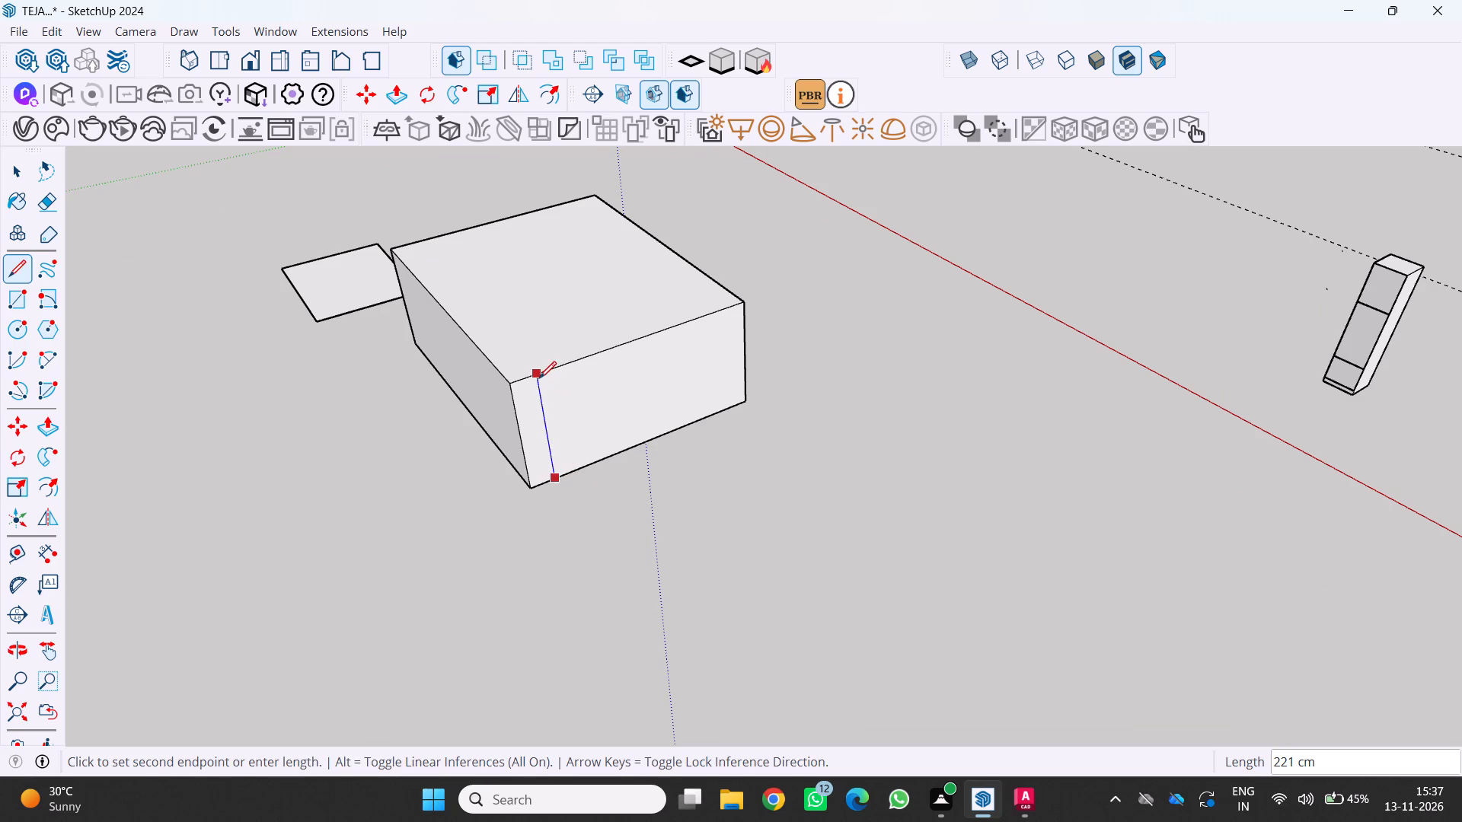
click(539, 378)
click(560, 364)
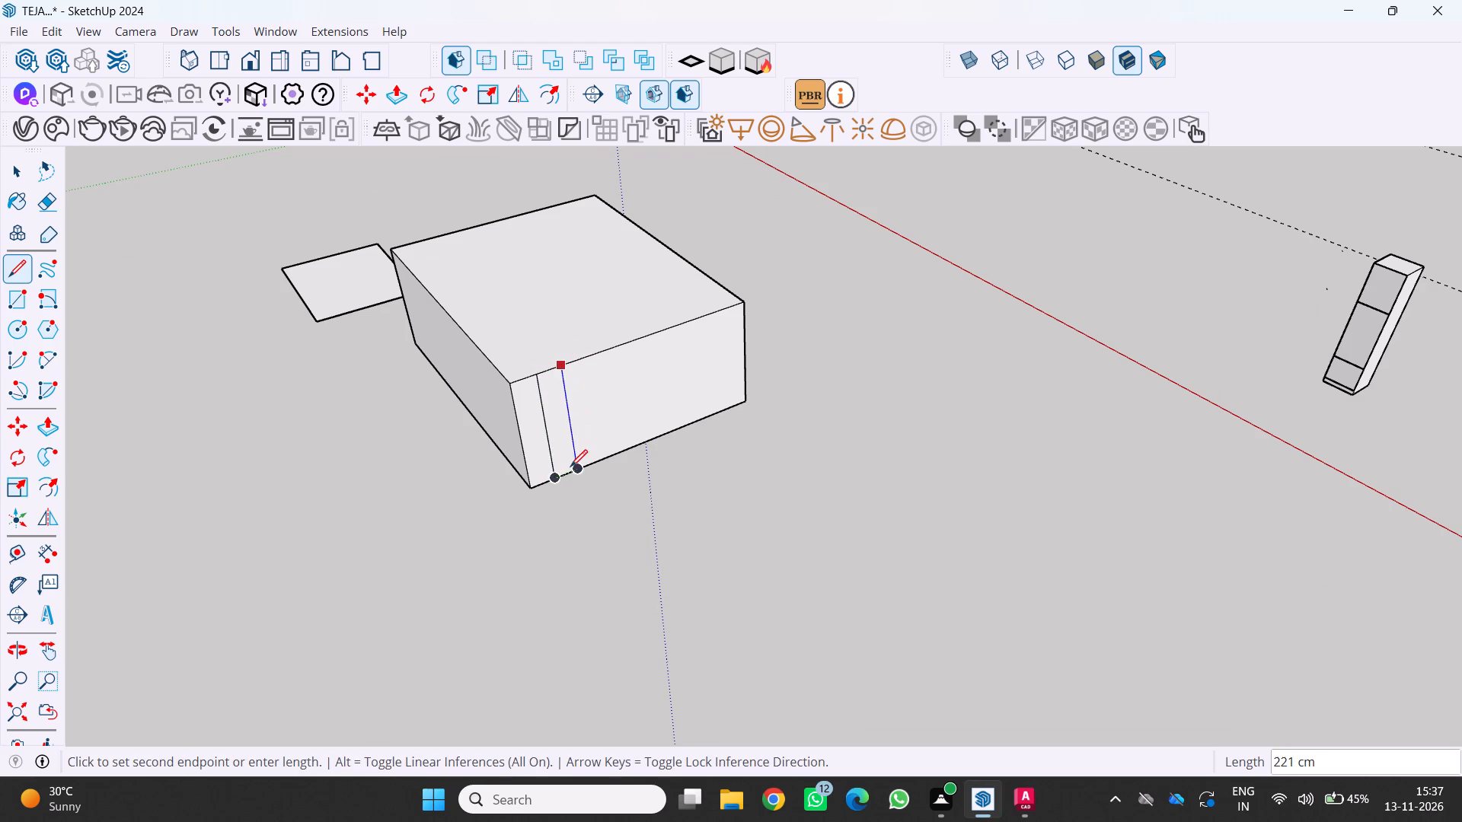
click(578, 471)
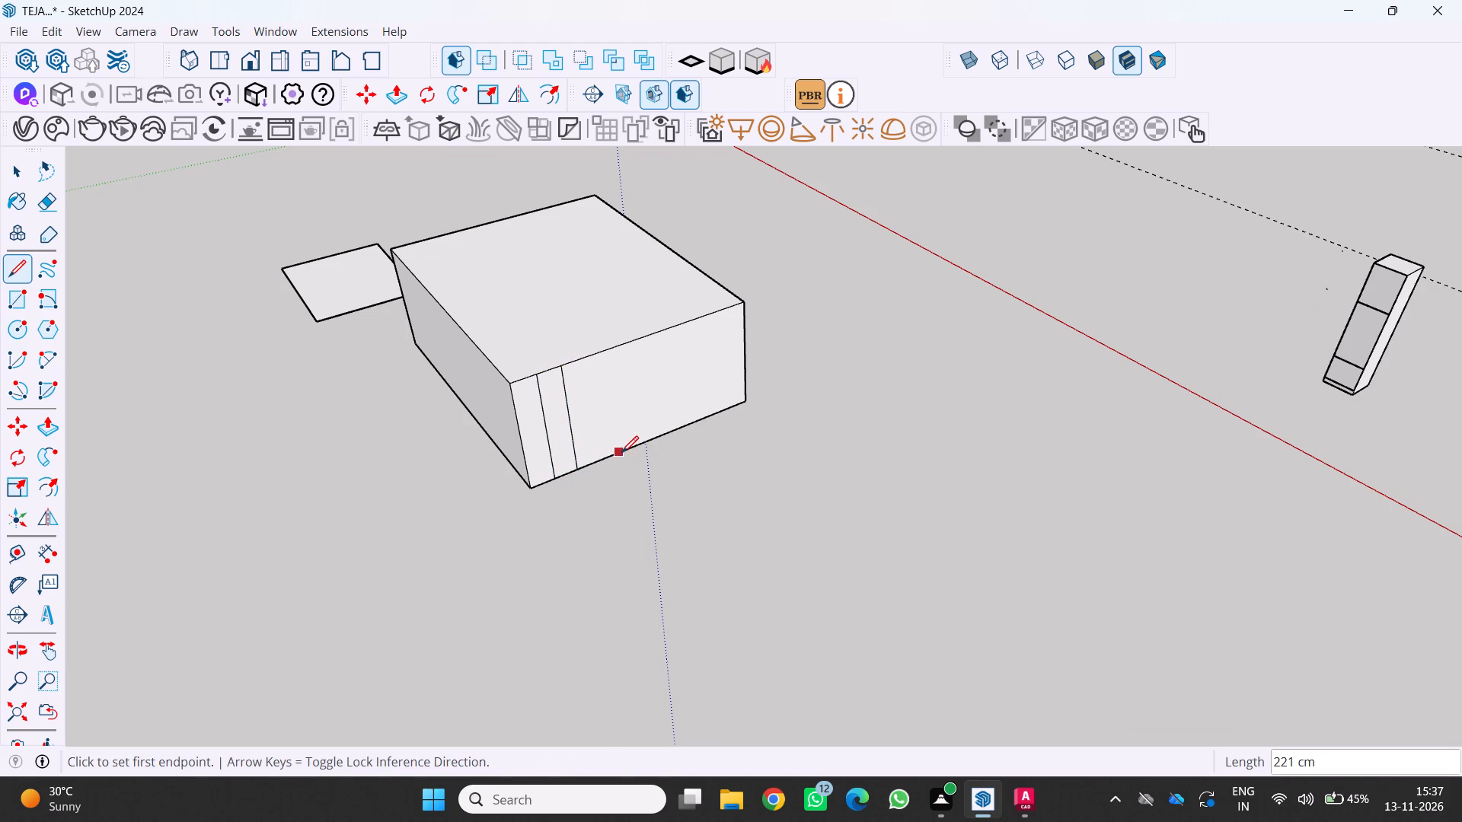
Add two more full-height vertical lines at similar spacing beside the first two on the same box side.
key(space)
key(l)
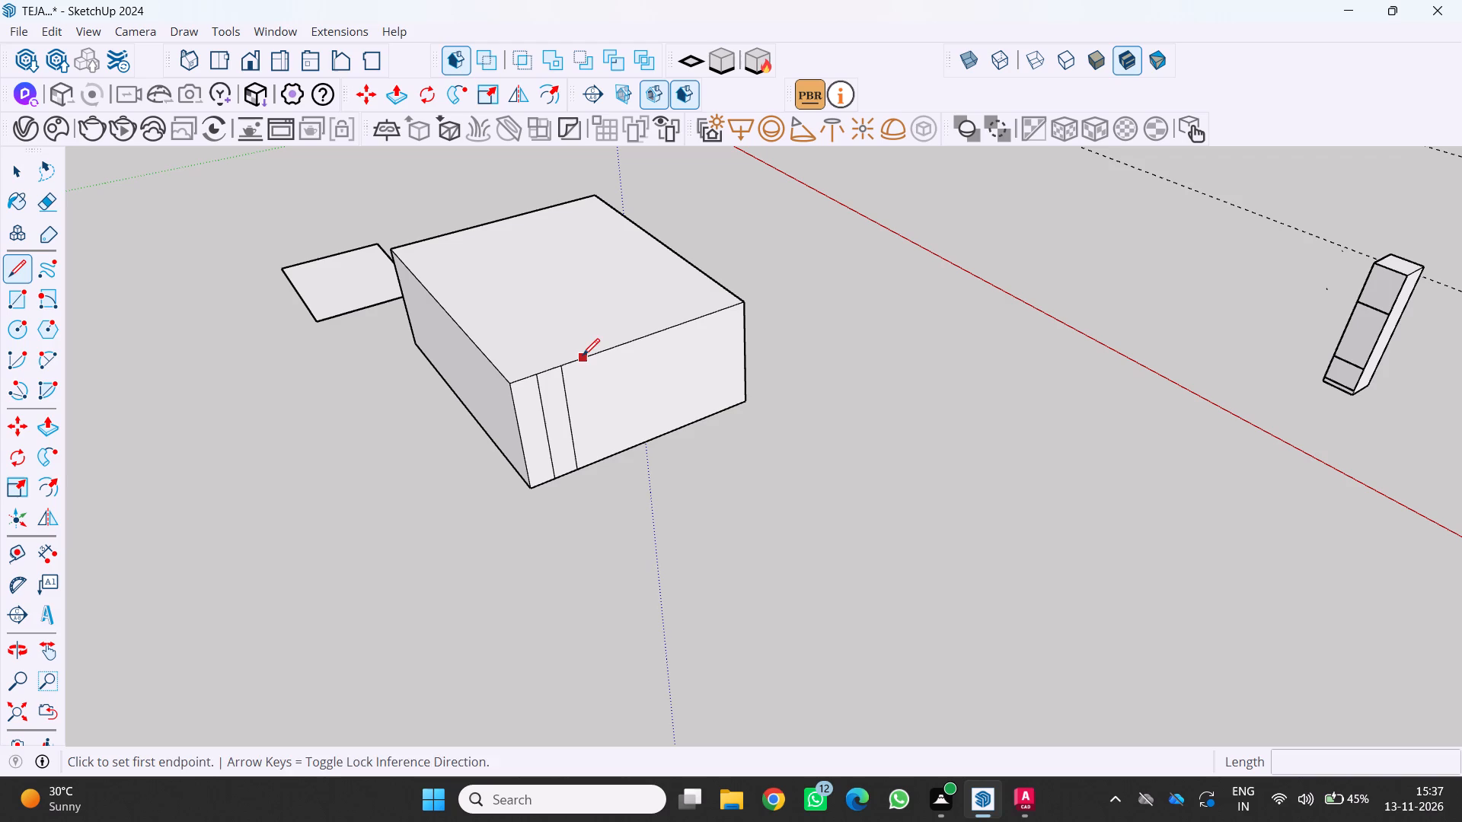
click(583, 355)
click(596, 467)
key(space)
key(l)
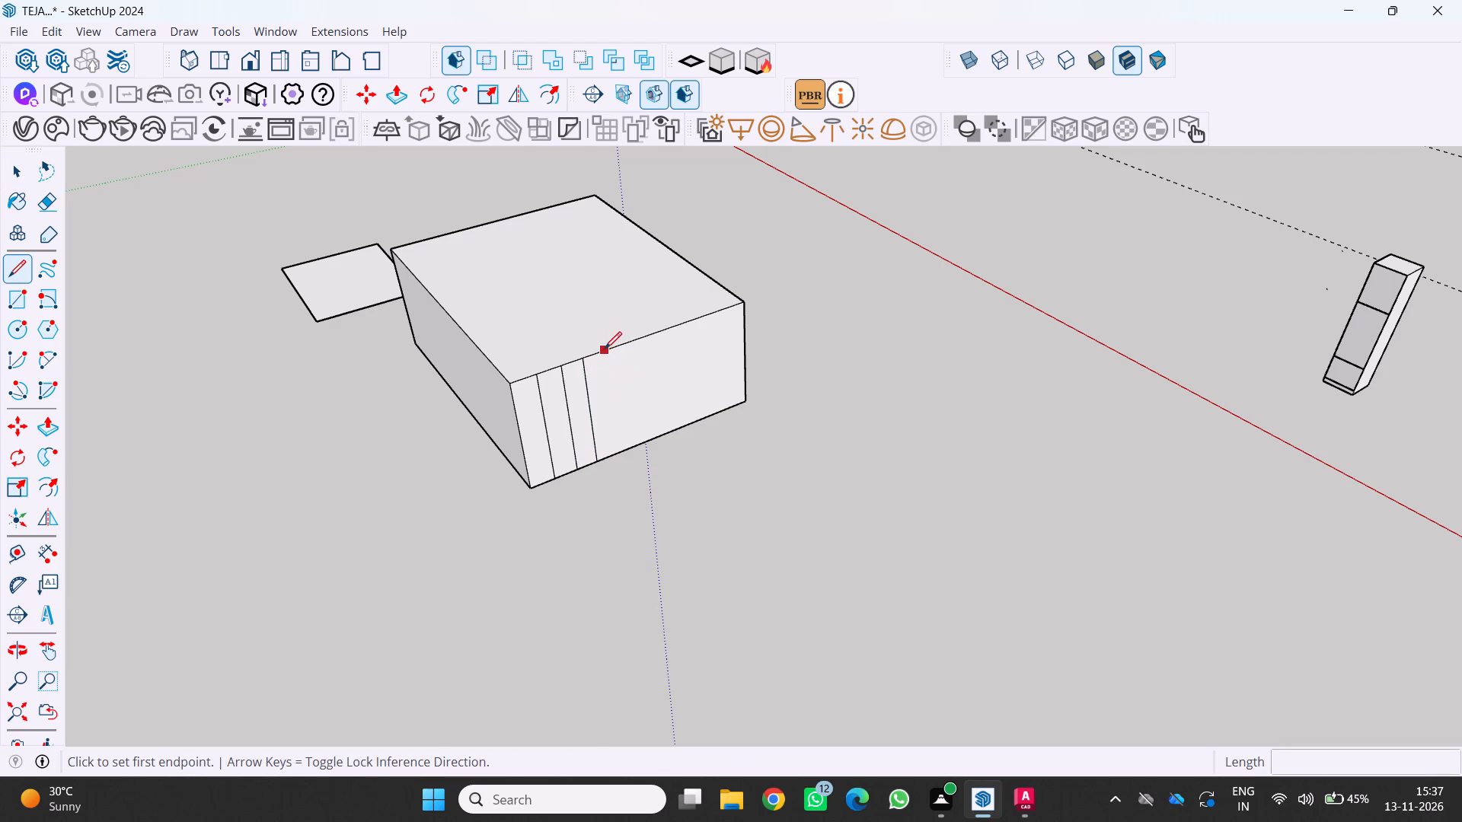
drag(605, 349, 605, 358)
click(614, 448)
key(space)
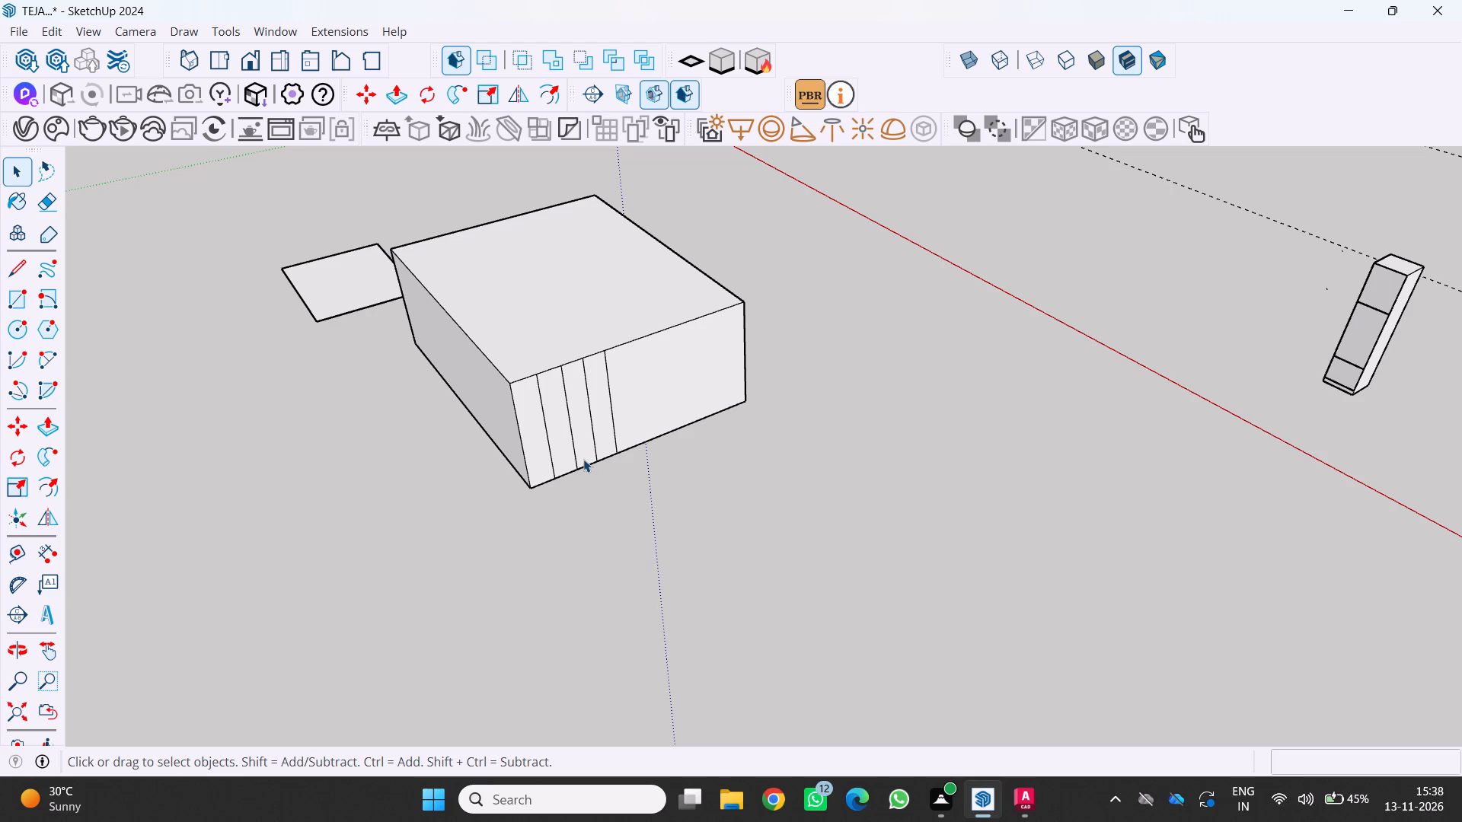
Draw two more full-height vertical lines, about 221 cm long, beside the existing four on the box's striped side.
middle_drag(571, 464, 528, 493)
middle_click(528, 493)
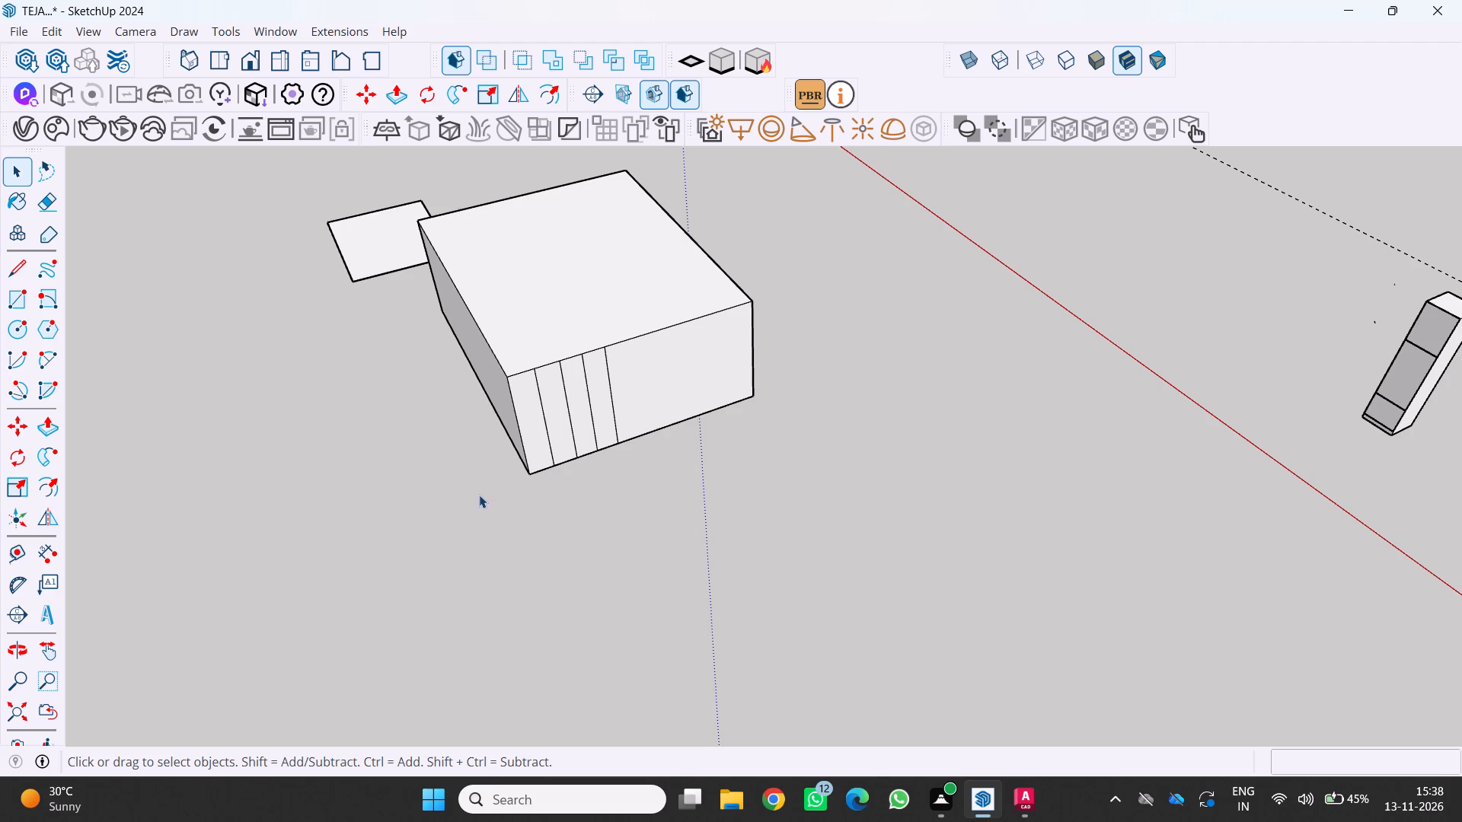
middle_drag(479, 497, 447, 489)
middle_click(447, 487)
scroll(547, 412, up, 2)
middle_drag(547, 411, 489, 399)
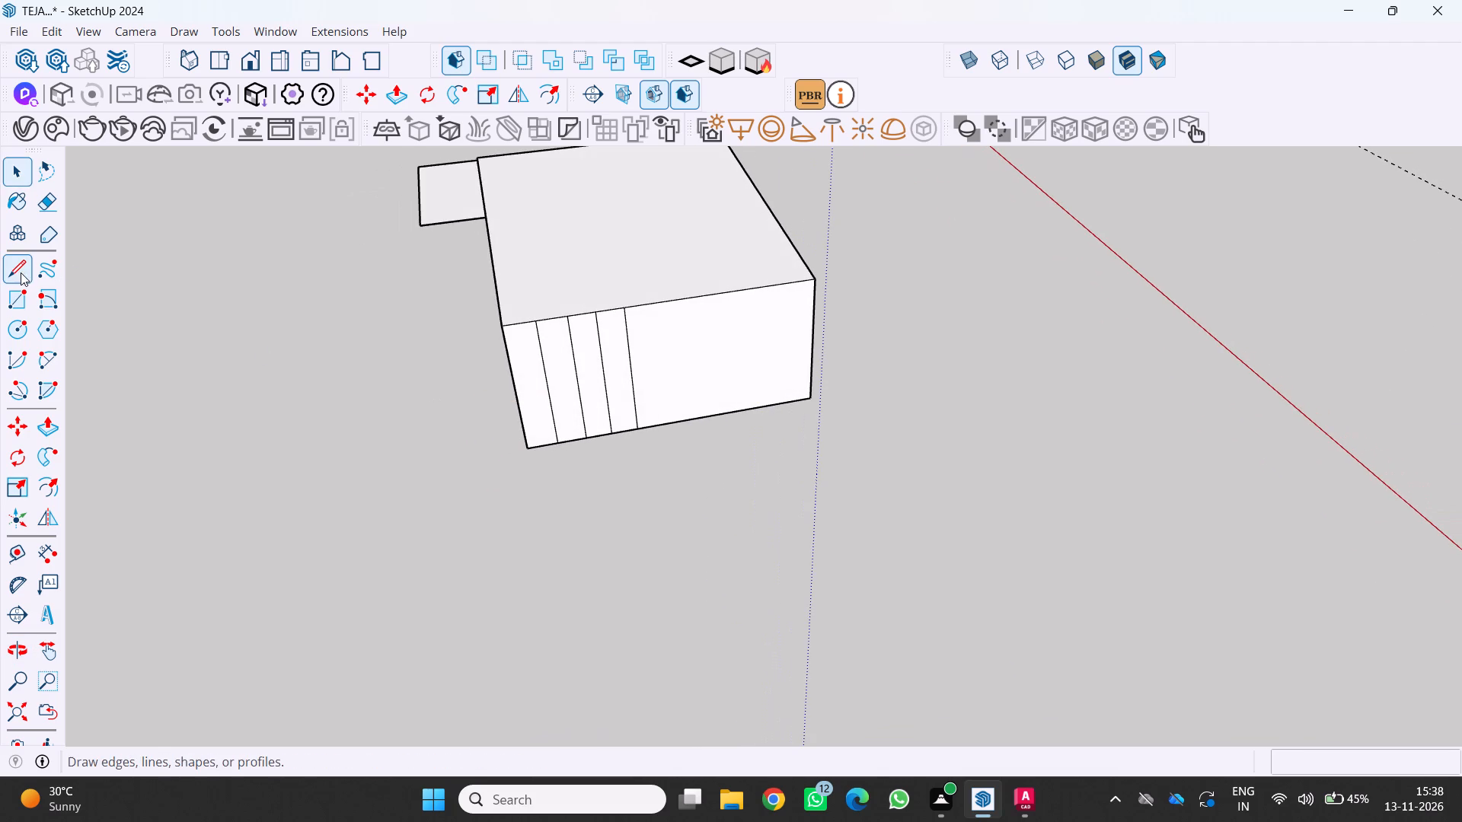
click(13, 269)
scroll(553, 428, up, 2)
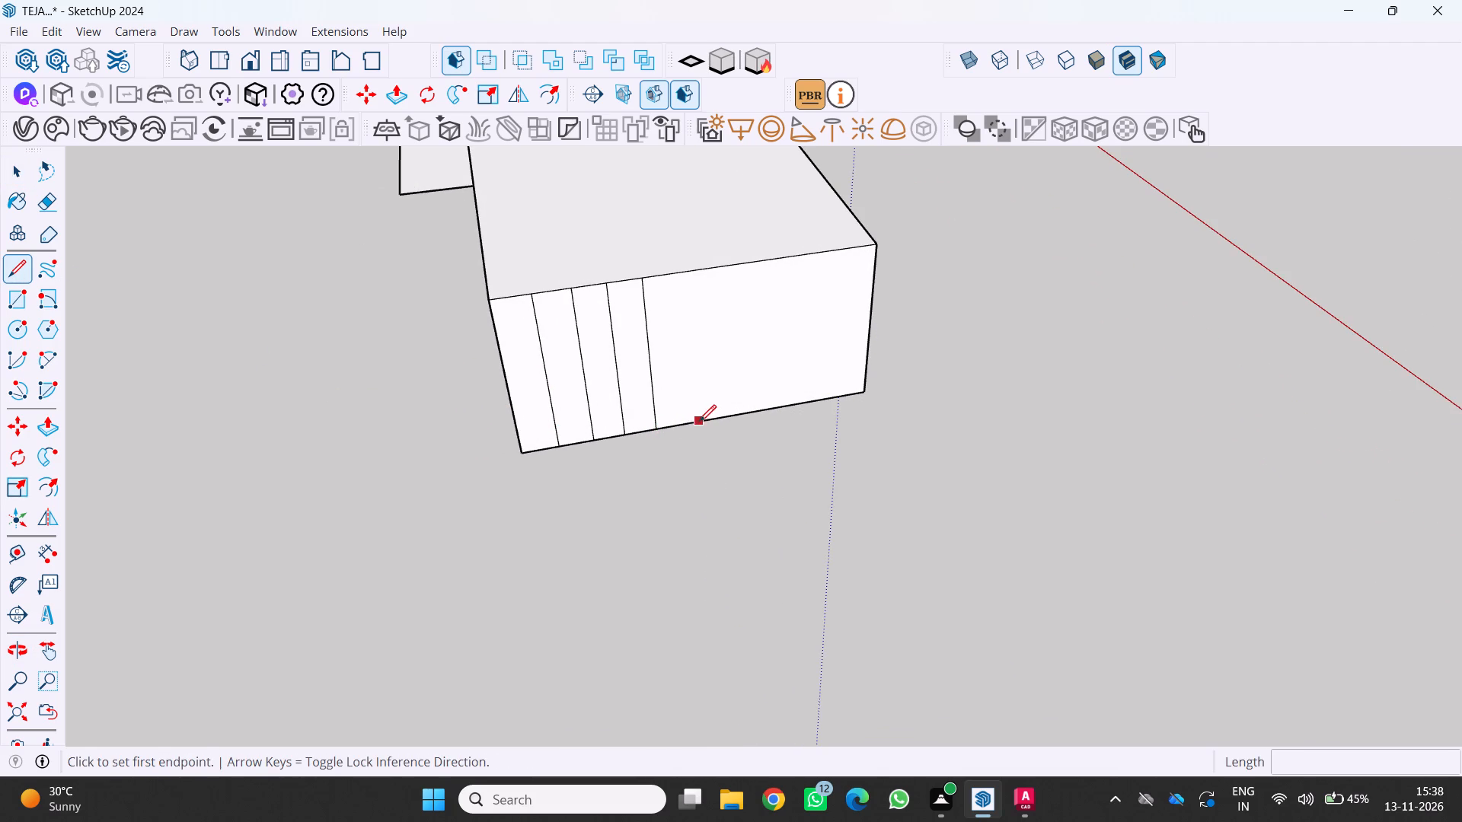
click(686, 420)
drag(684, 275, 691, 279)
click(704, 266)
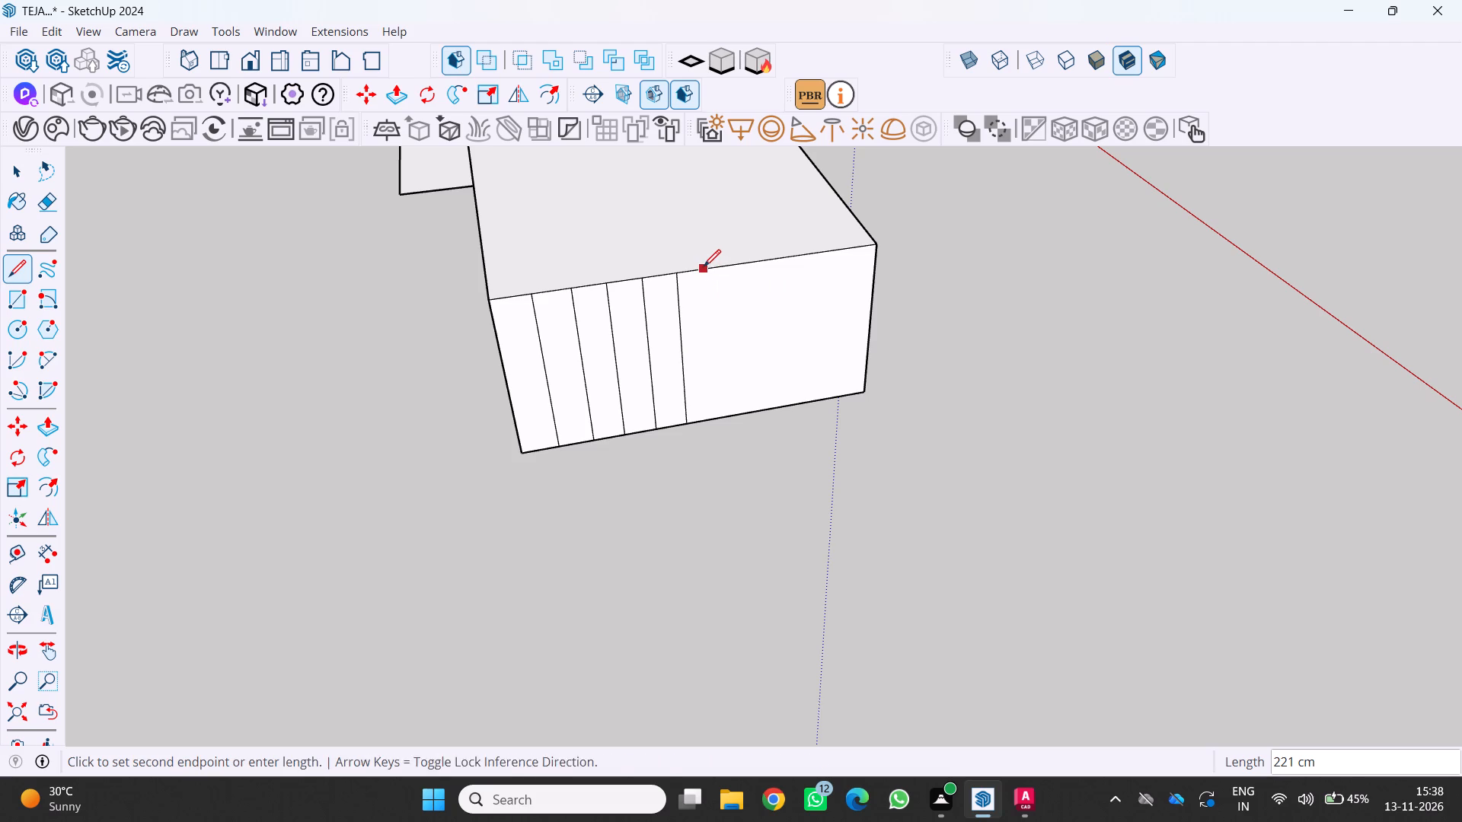
click(715, 420)
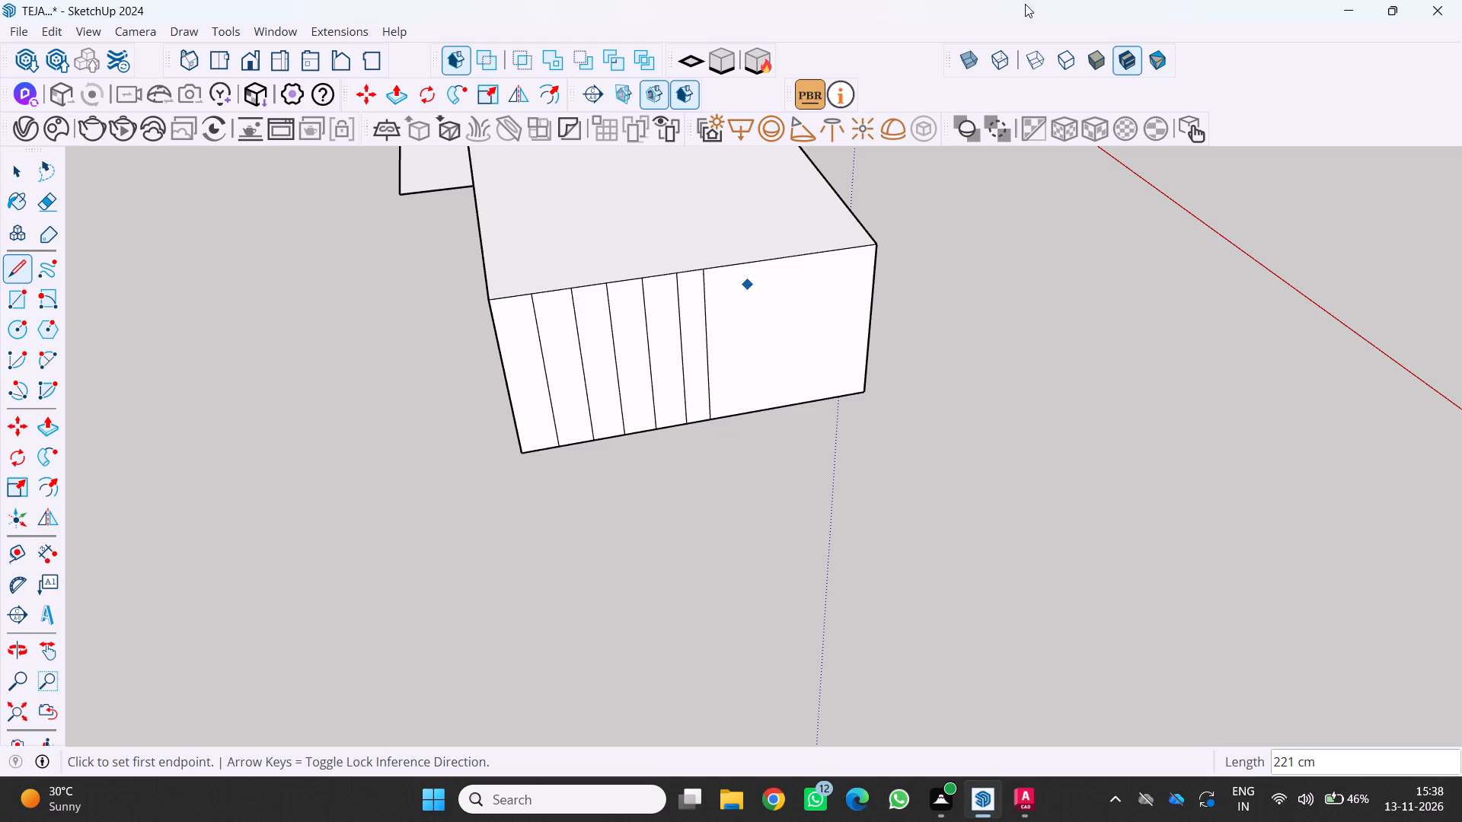
Draw two crossing diagonals from corner to corner of the undivided panel beside the vertical strips.
click(877, 246)
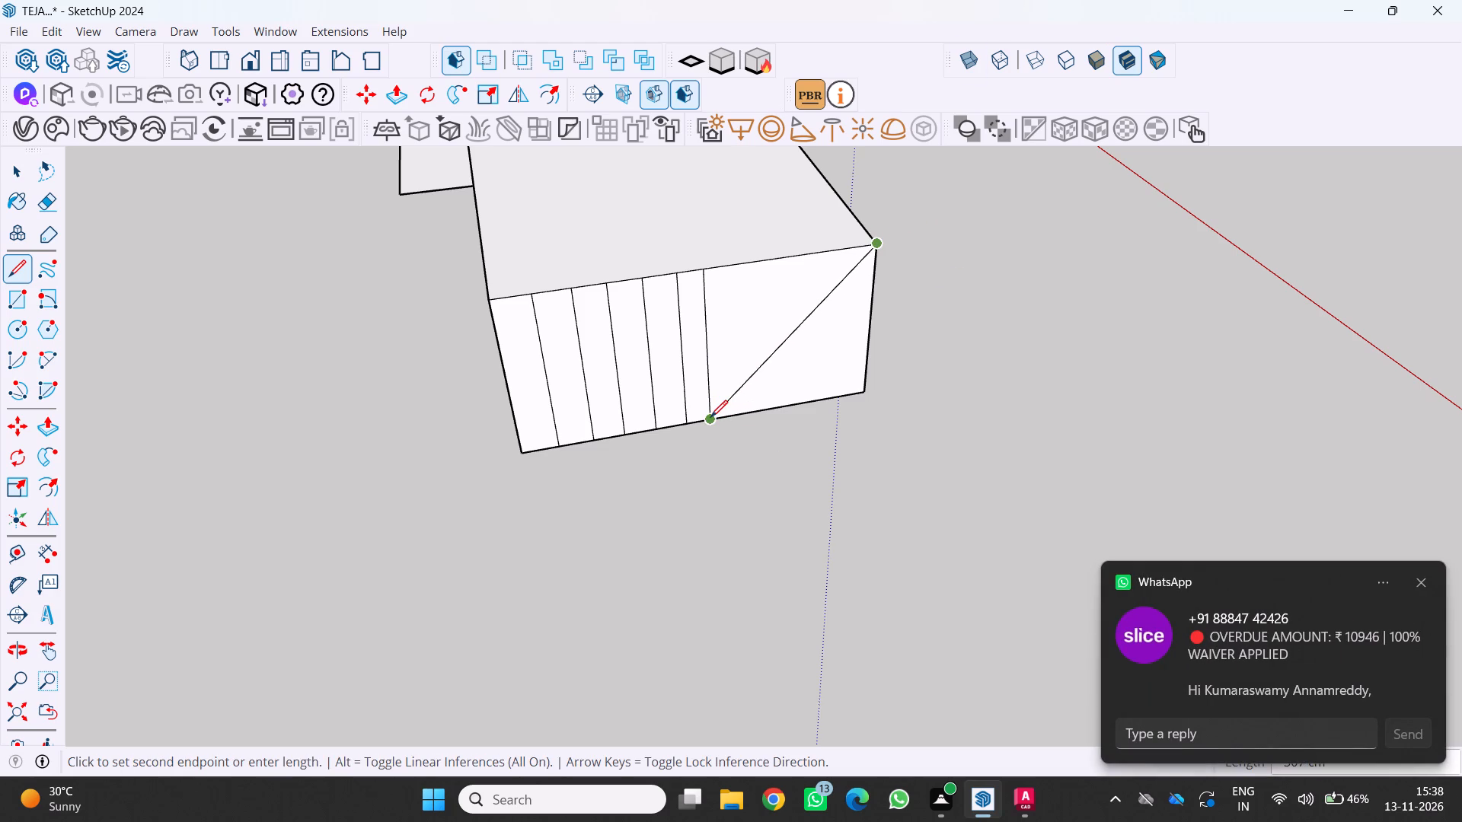
click(710, 417)
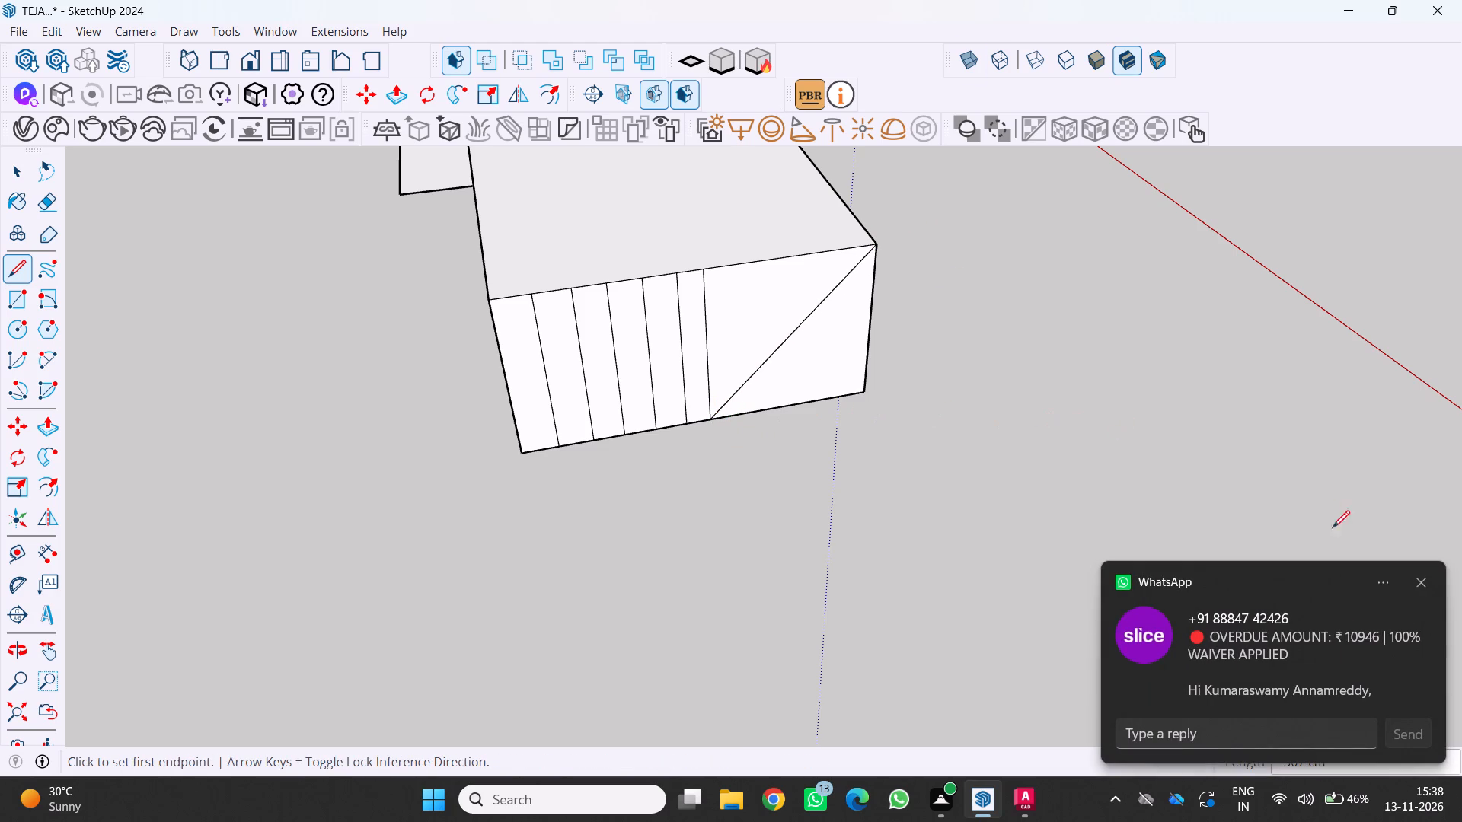
click(1419, 581)
middle_drag(1199, 564, 1114, 579)
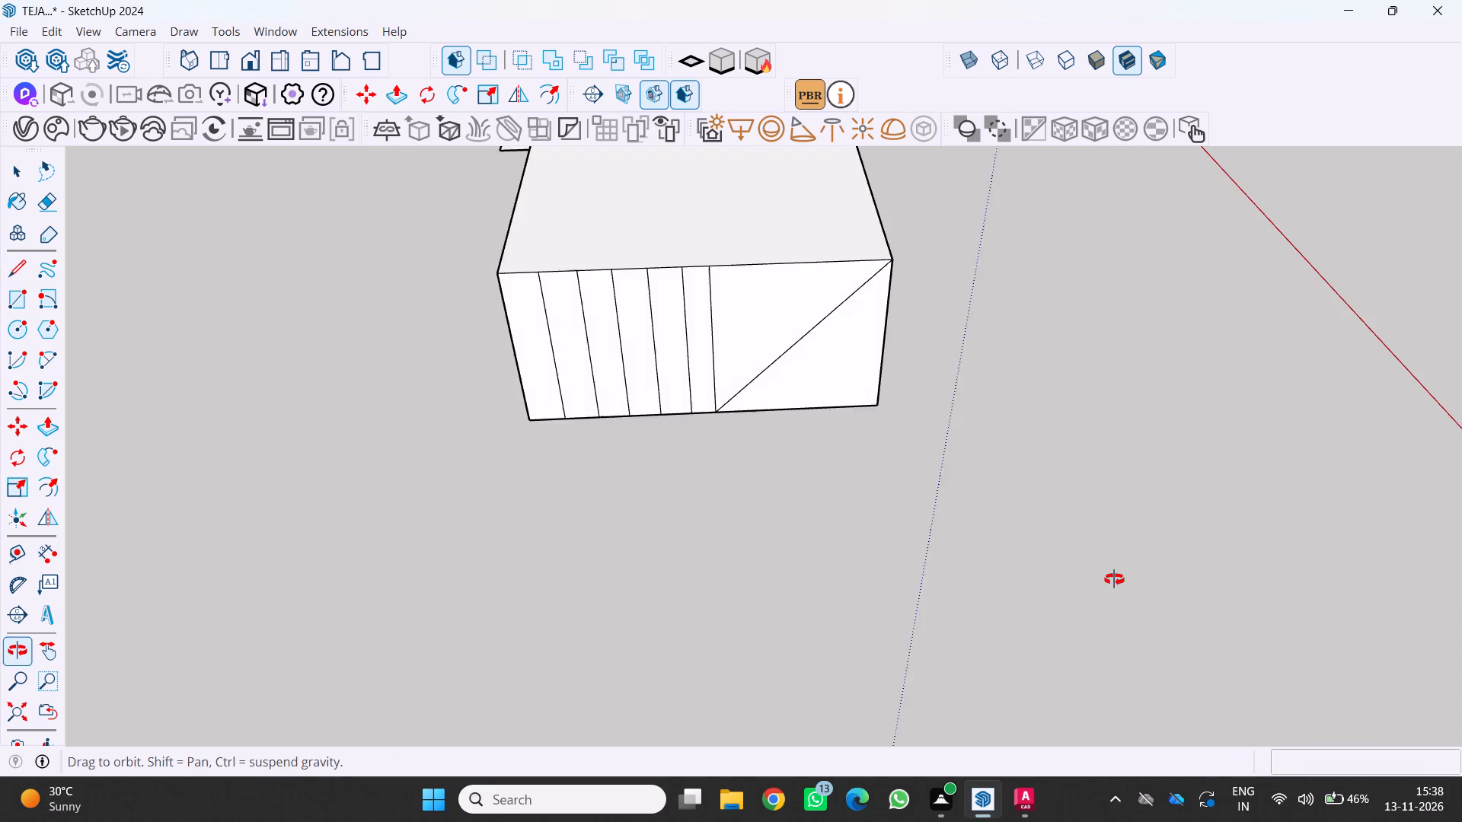
middle_drag(1114, 579, 1106, 579)
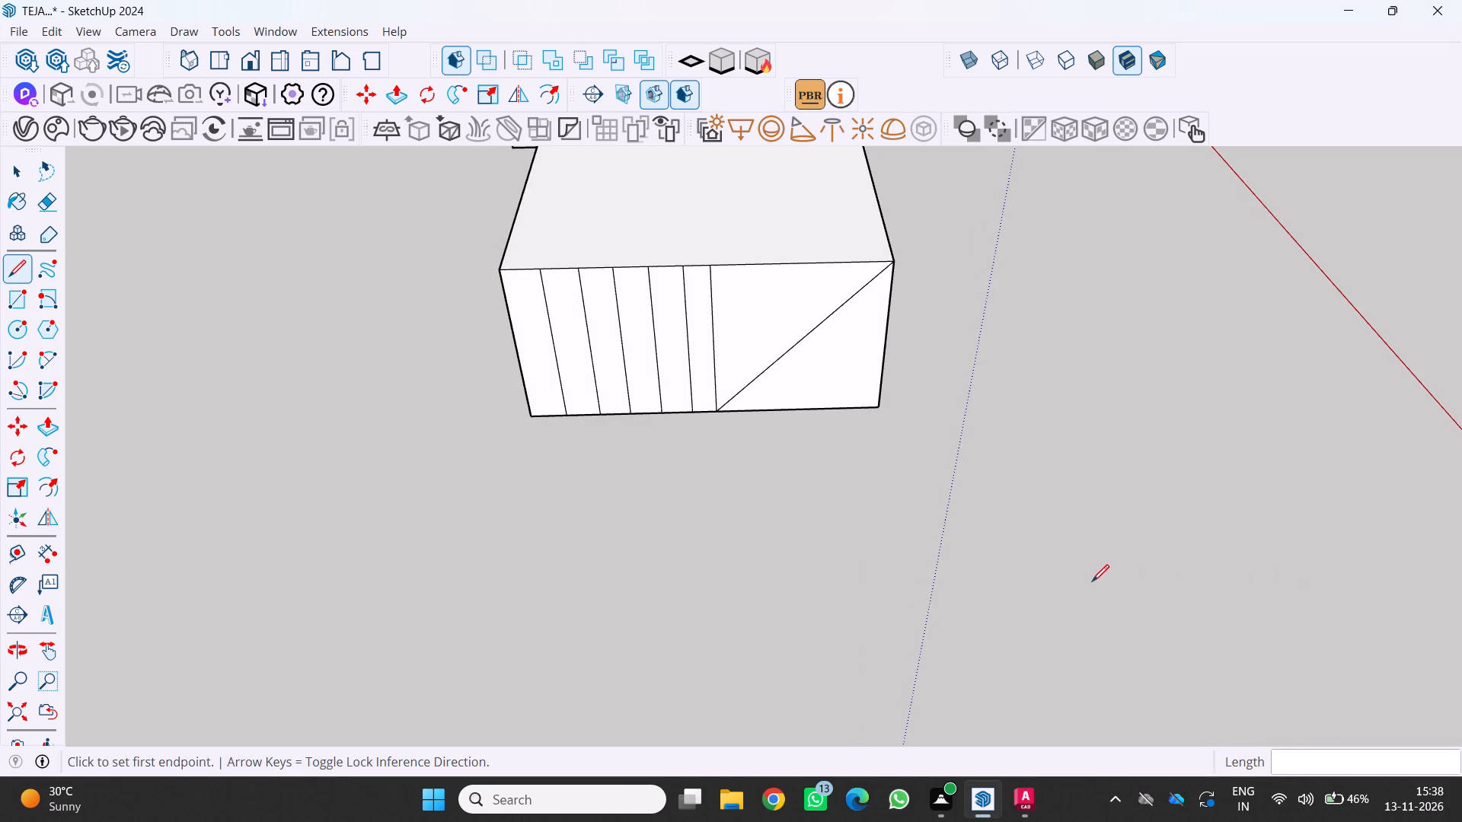
middle_drag(1086, 593, 1038, 628)
middle_click(1037, 628)
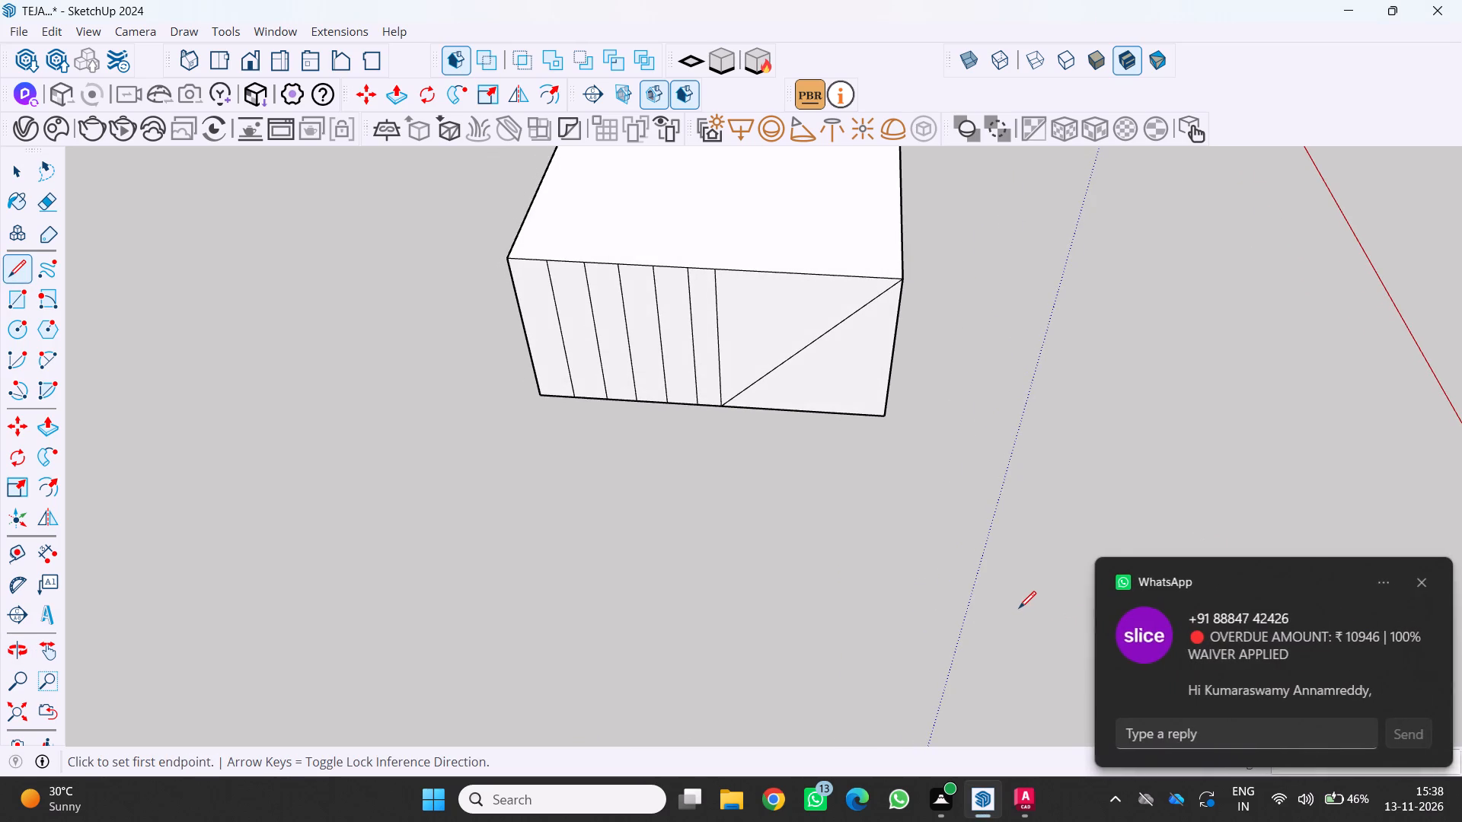
middle_drag(1018, 608, 992, 601)
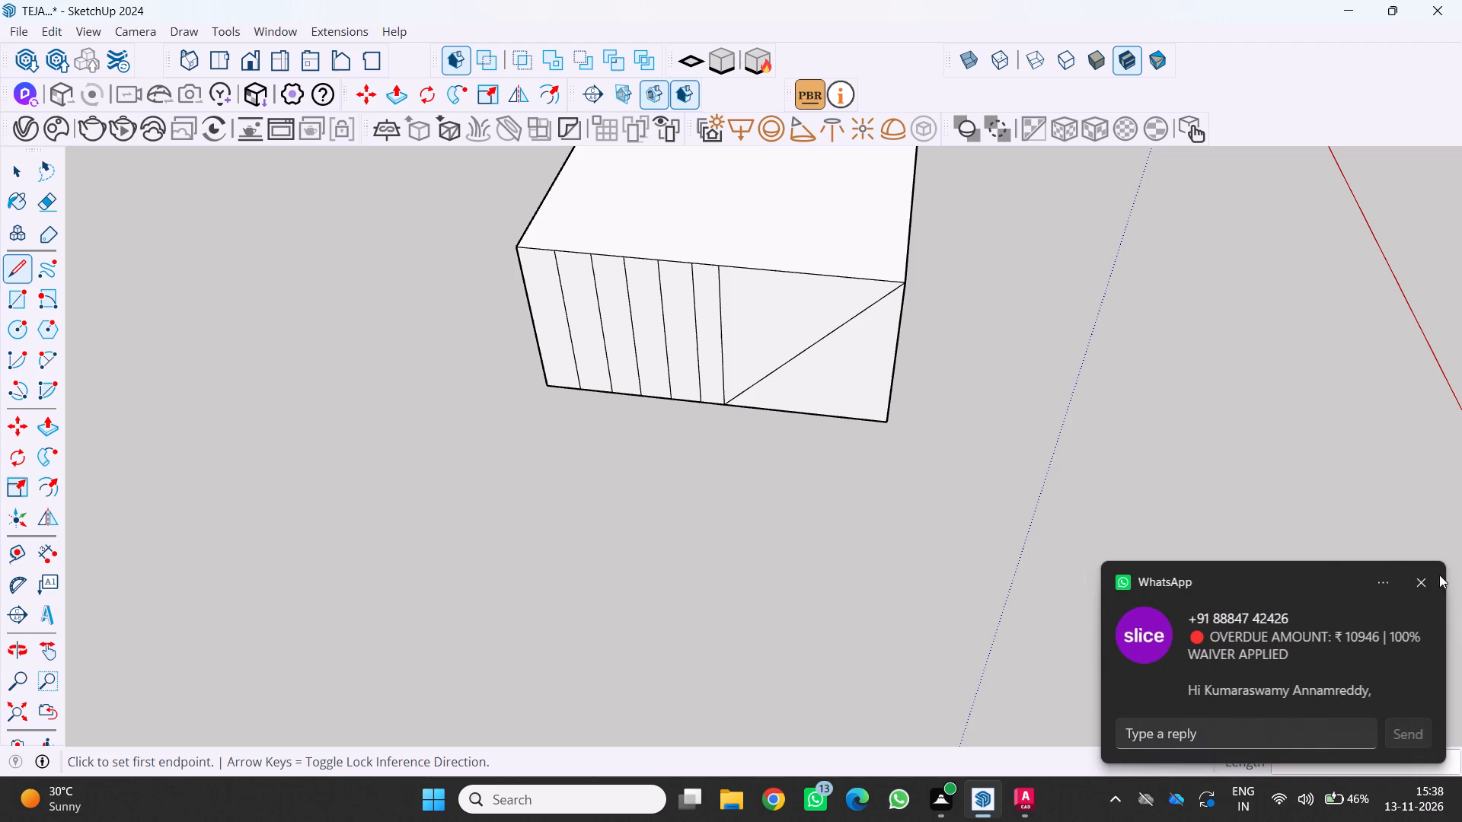
click(1425, 572)
scroll(1195, 584, down, 2)
middle_drag(1123, 591, 1029, 581)
middle_click(1029, 580)
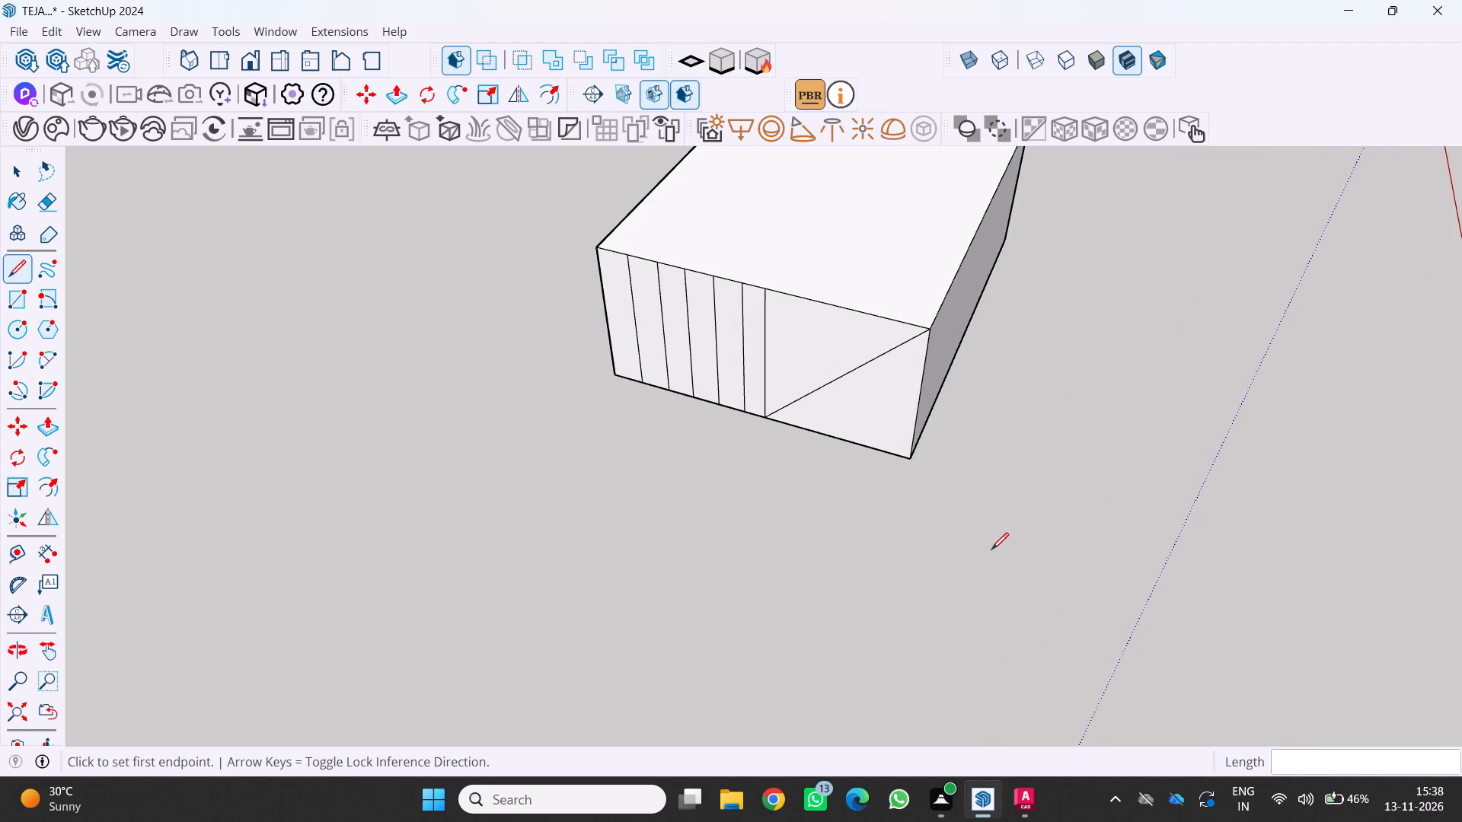
scroll(898, 451, up, 2)
click(8, 266)
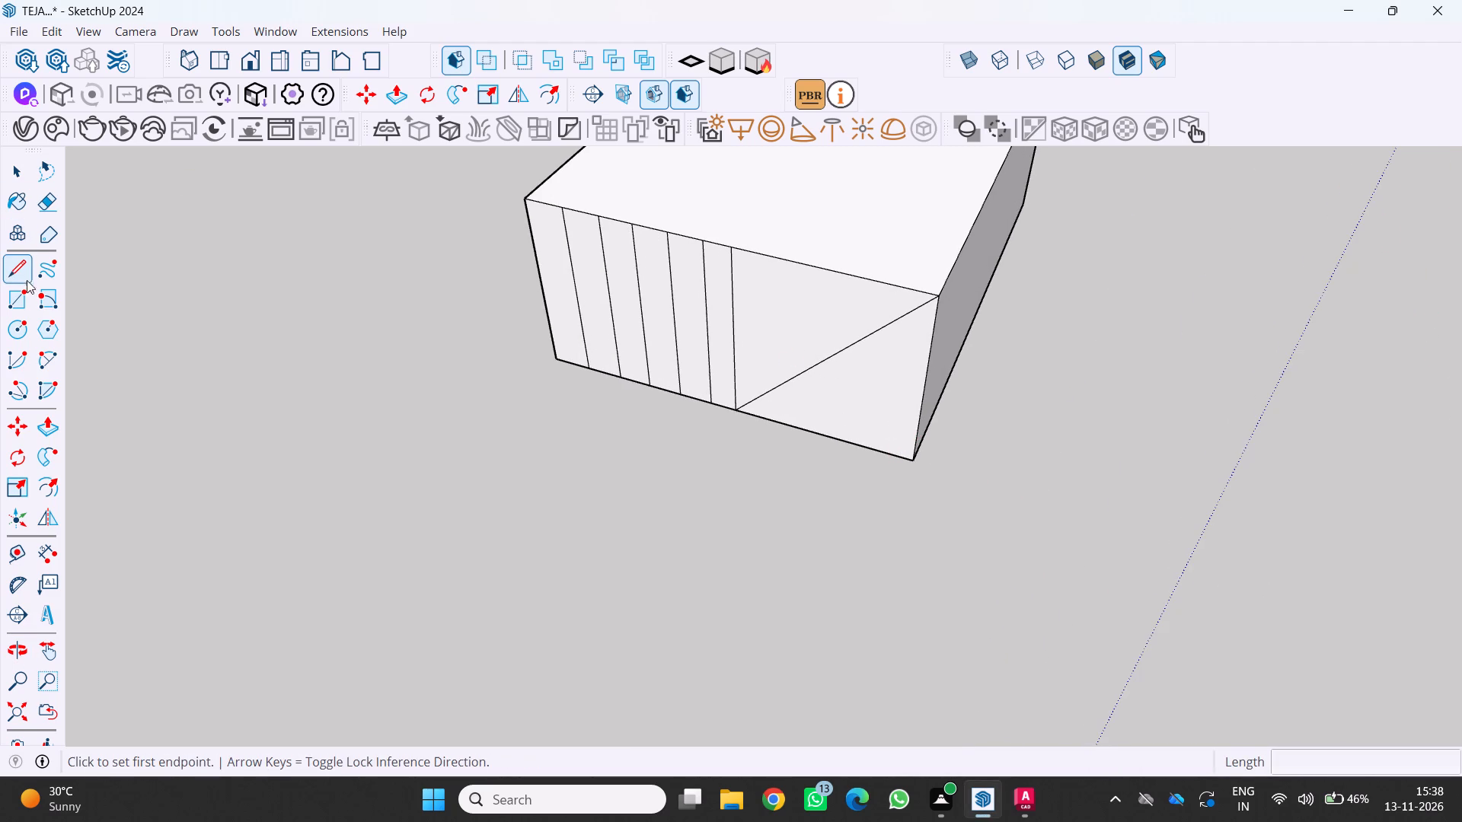
scroll(685, 288, up, 1)
click(735, 246)
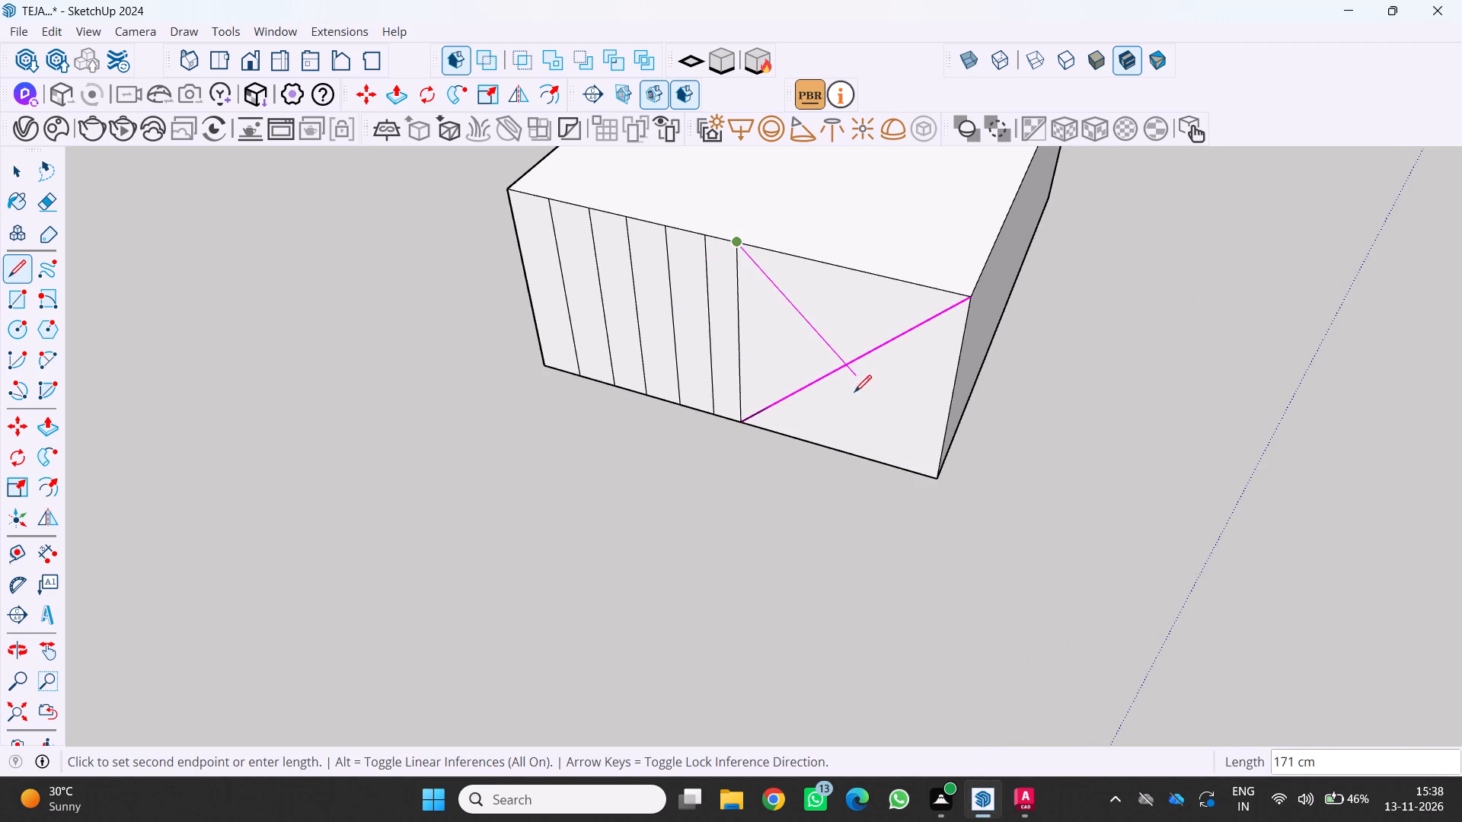
click(938, 475)
Draw three concentric circles centred where the diagonals cross, with radii of about 18 cm, about 9 cm and one larger than both.
scroll(941, 467, up, 1)
middle_drag(871, 483, 838, 483)
middle_drag(837, 483, 821, 486)
middle_click(819, 487)
scroll(816, 488, down, 4)
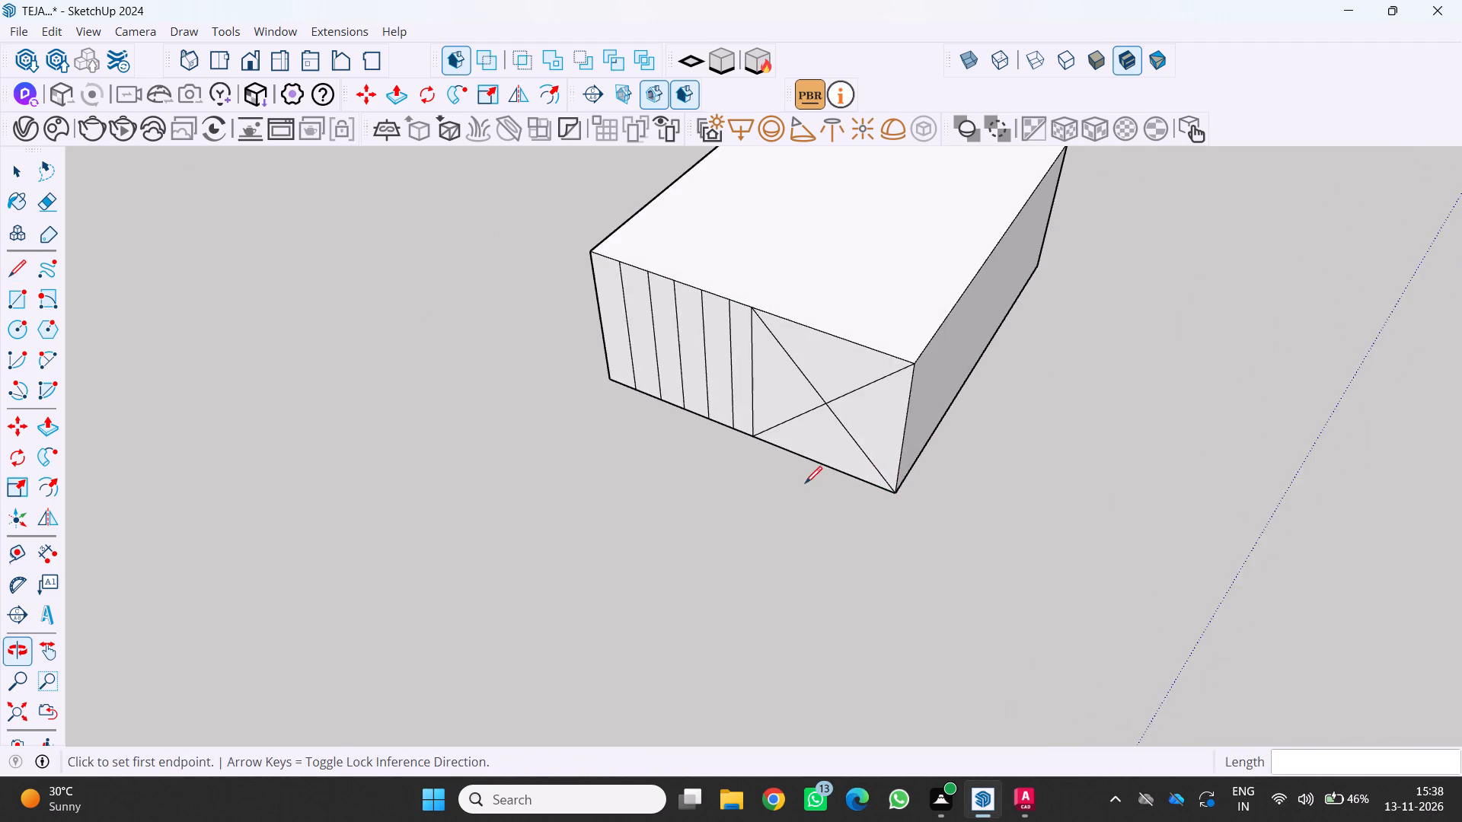
middle_drag(806, 483, 622, 402)
middle_click(621, 399)
middle_drag(721, 407, 669, 378)
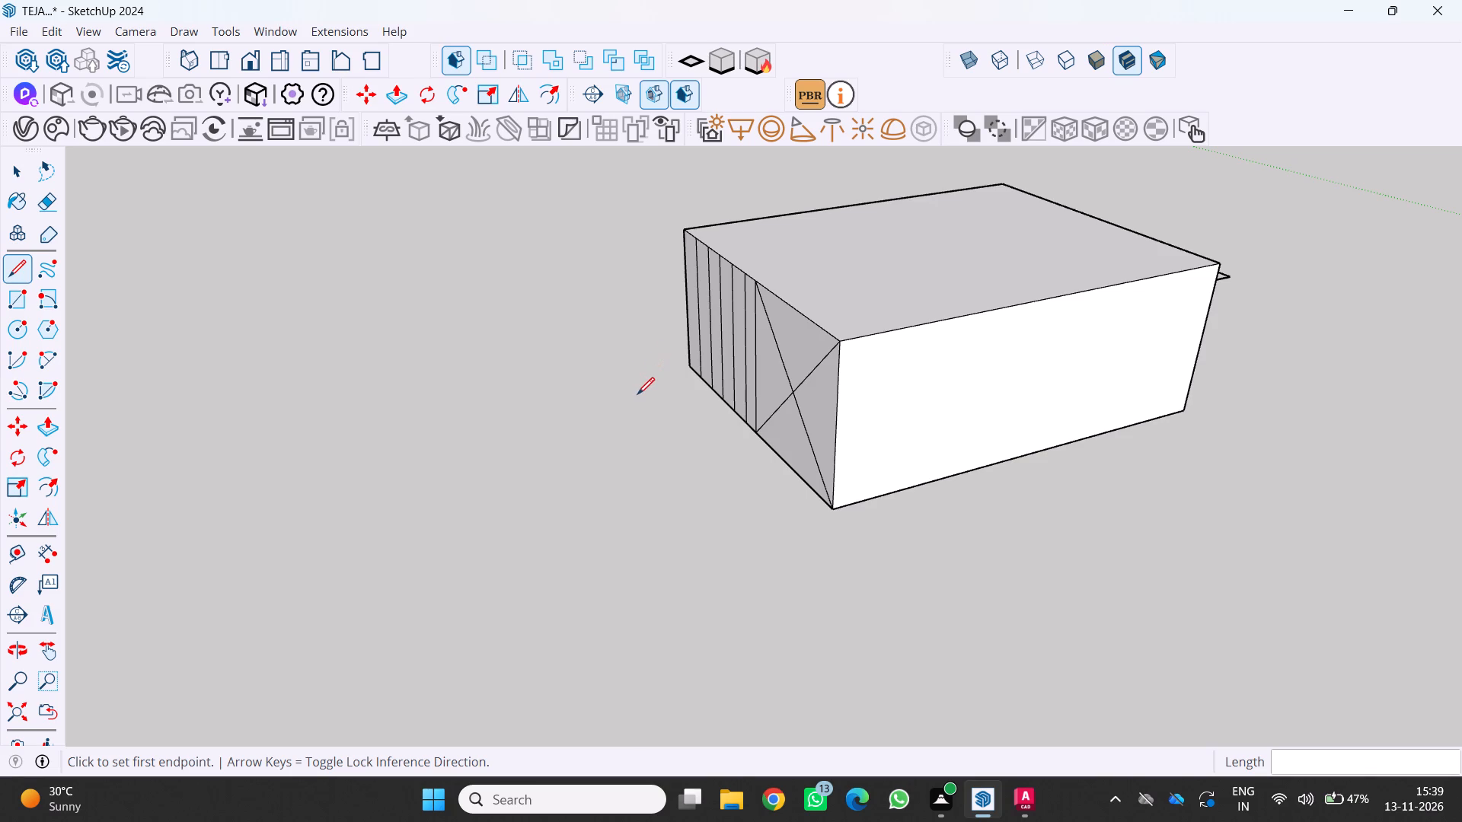
middle_drag(638, 394, 950, 352)
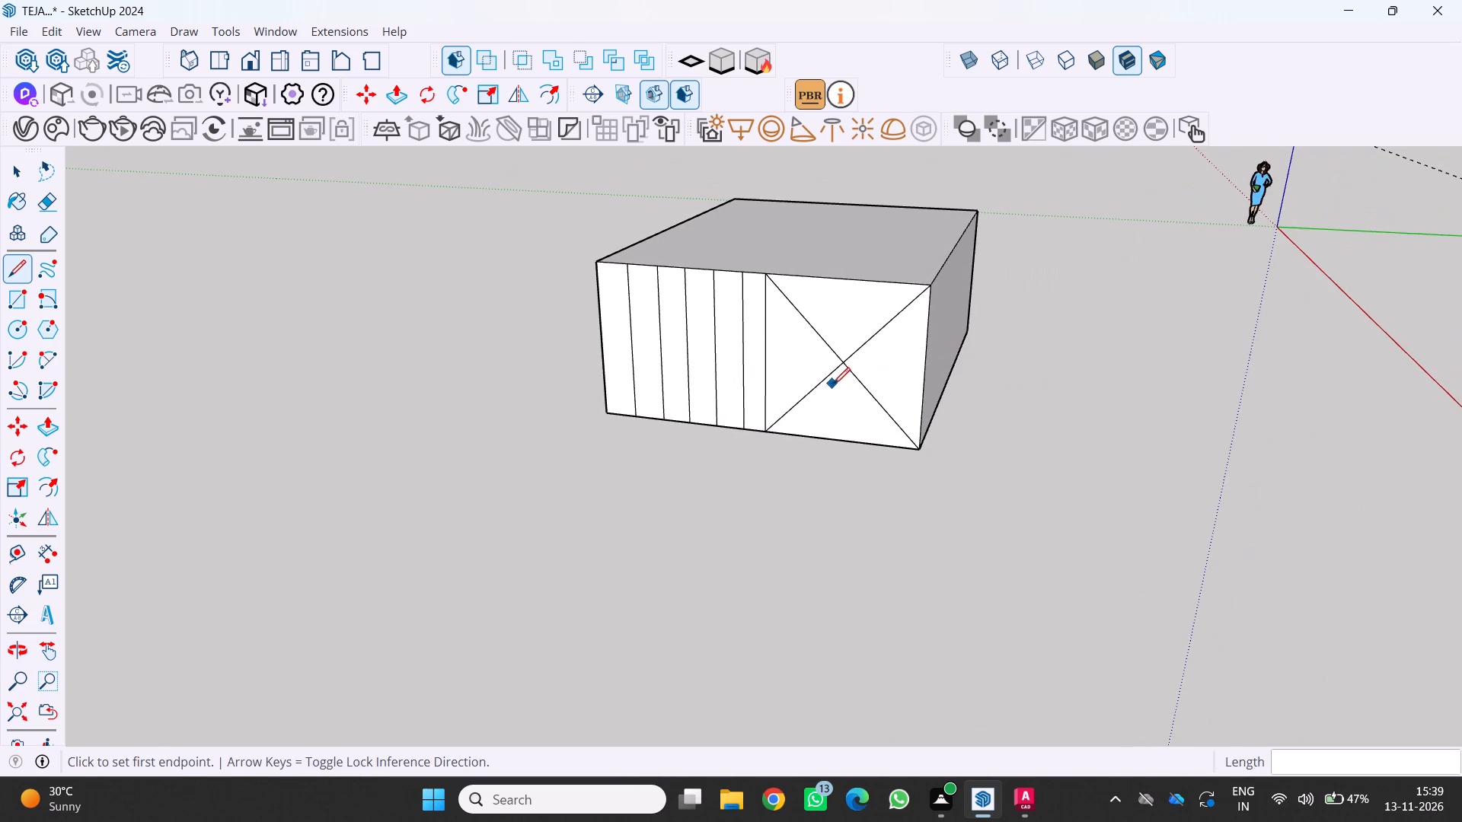
middle_drag(832, 390, 848, 372)
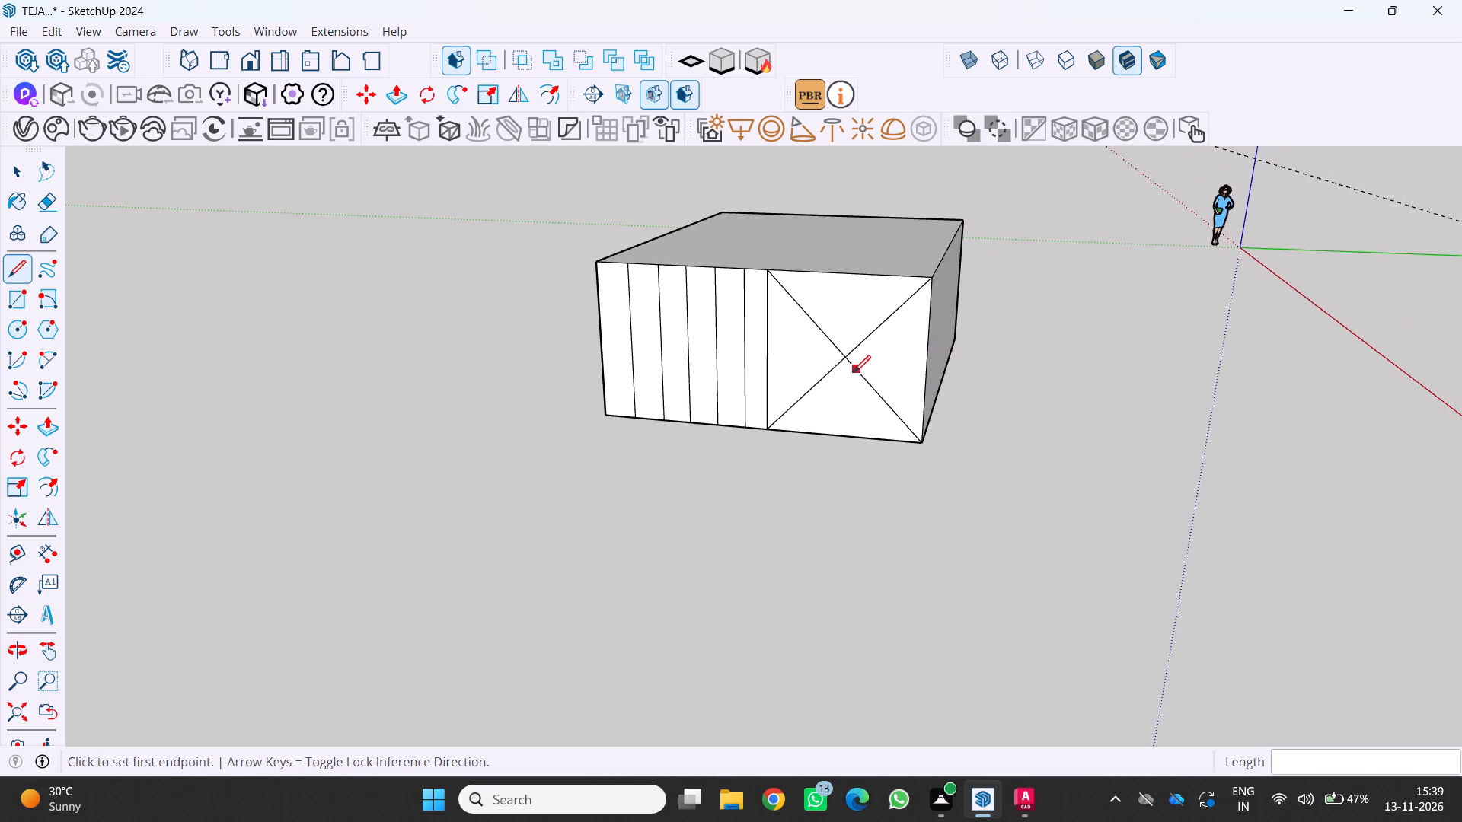
scroll(854, 372, up, 6)
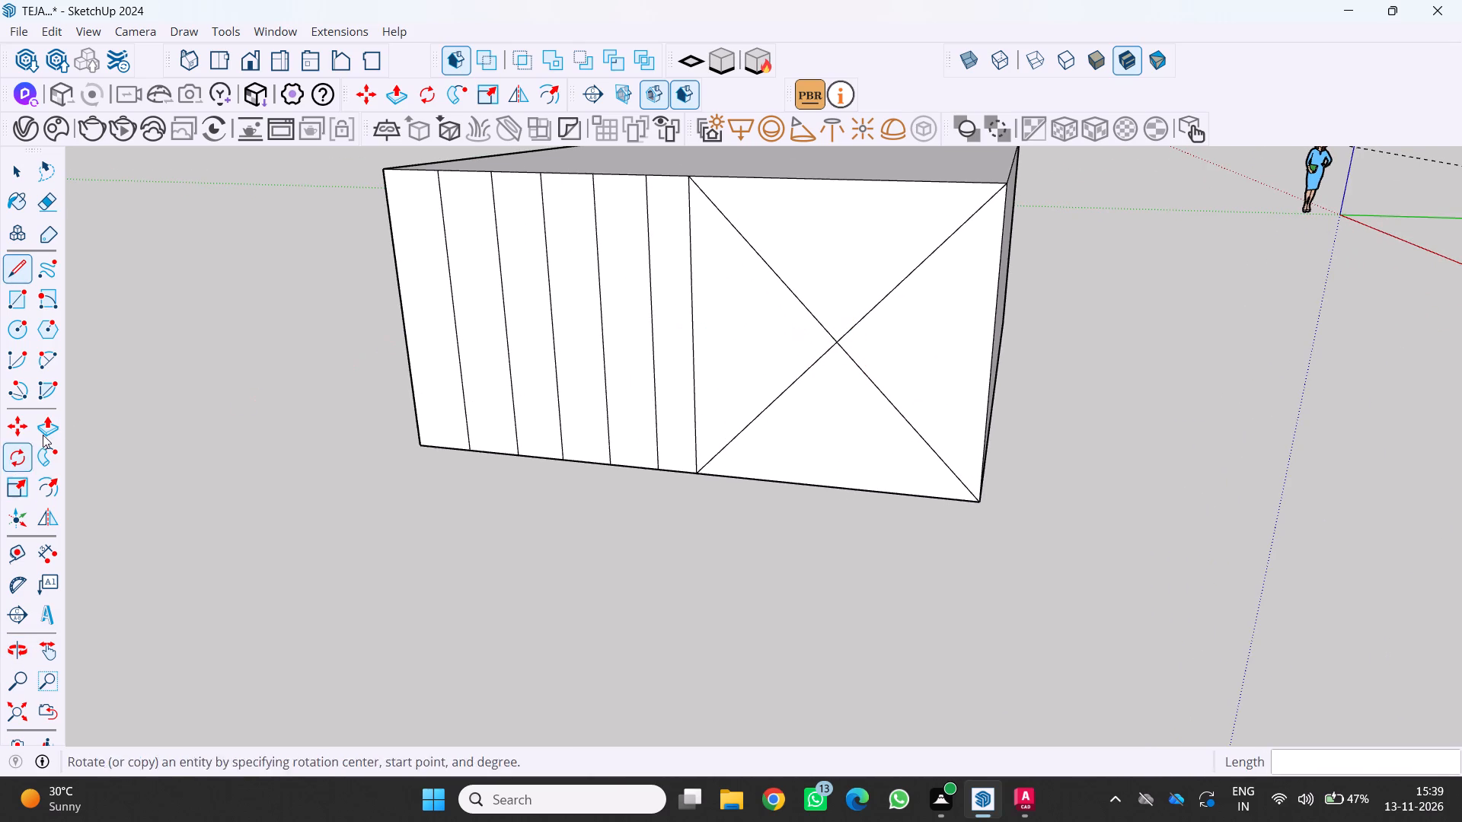
click(17, 336)
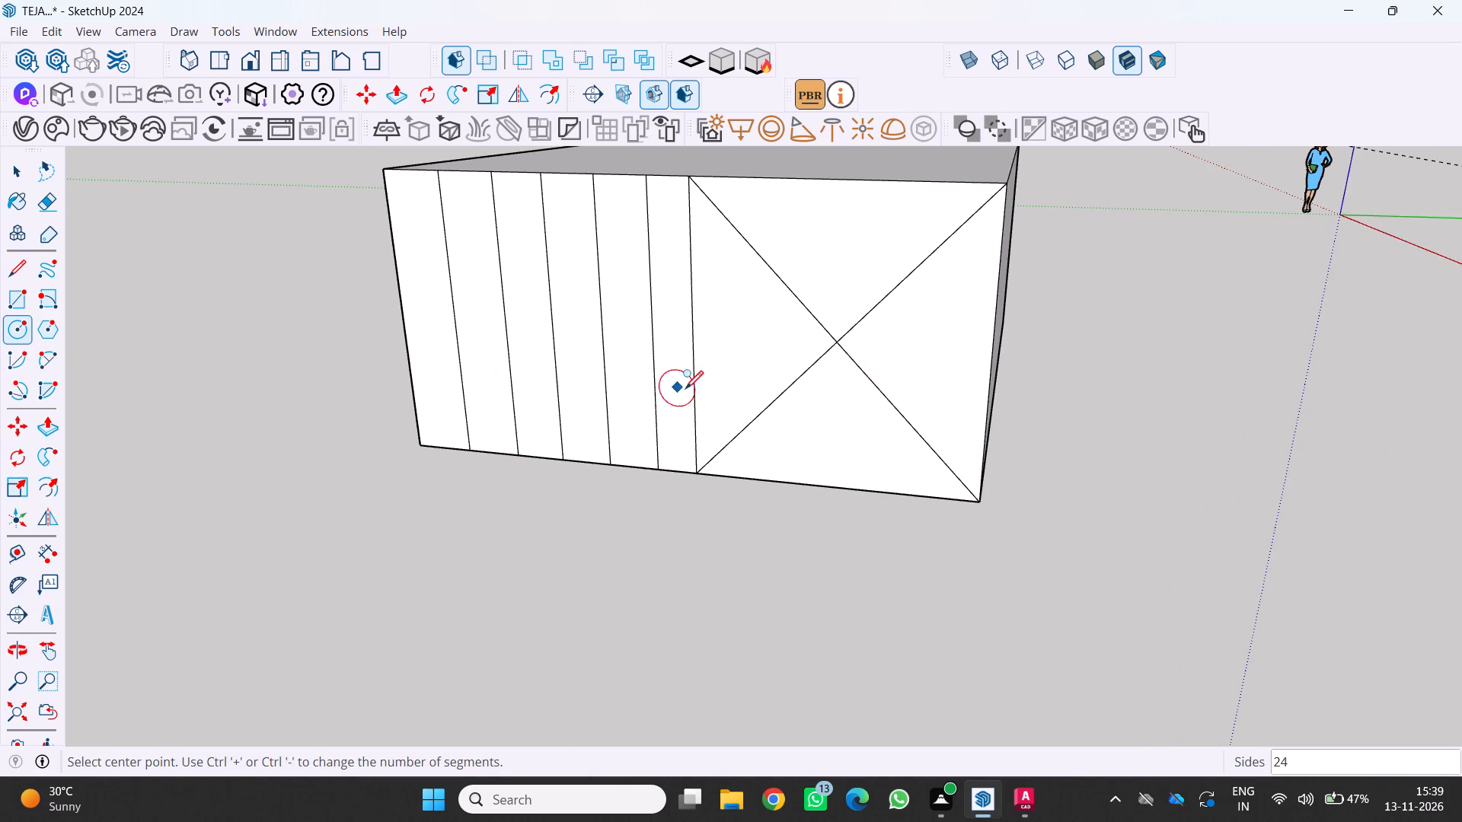
scroll(758, 371, up, 3)
click(865, 336)
click(883, 304)
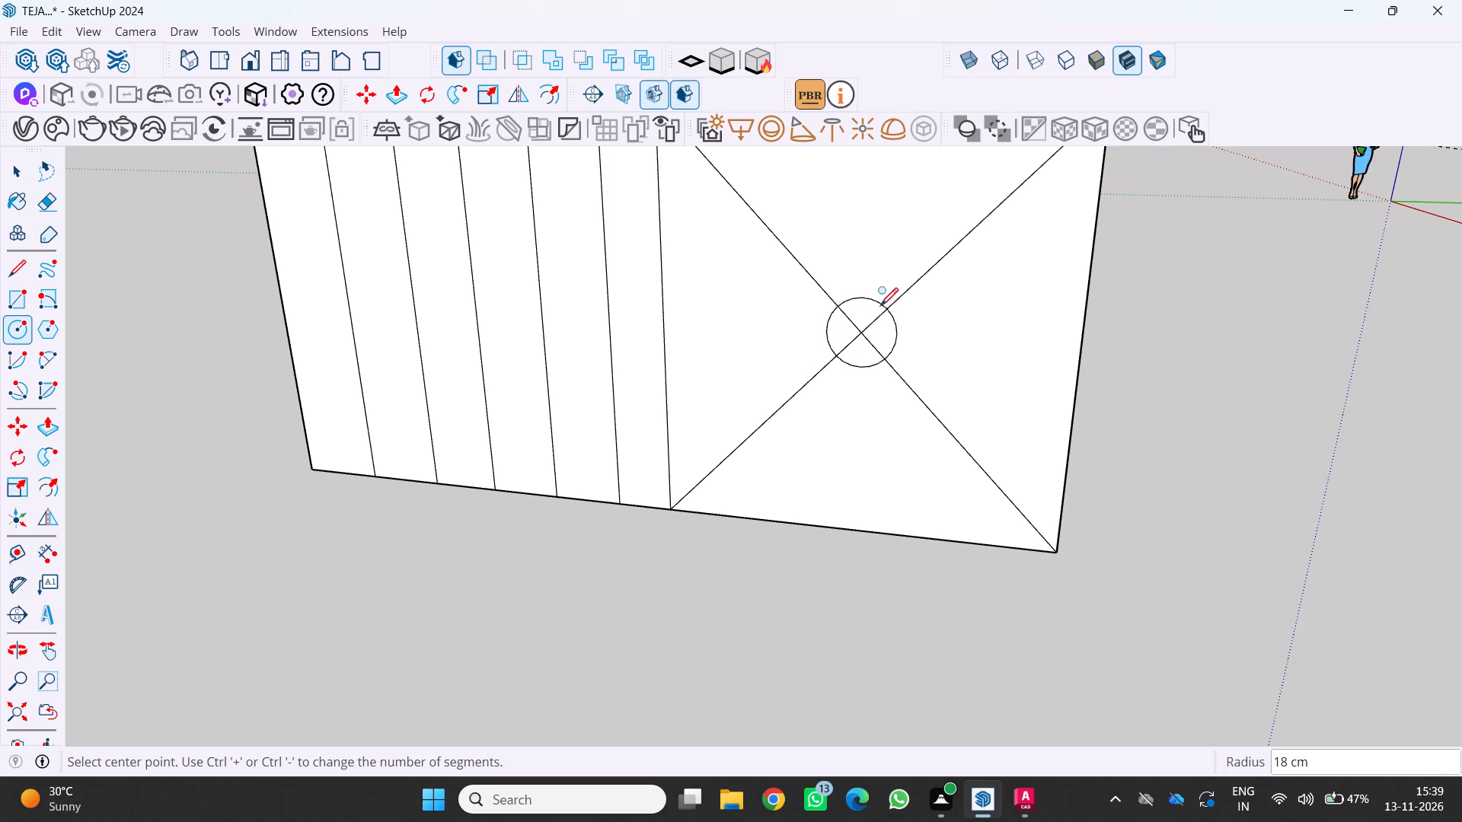
scroll(853, 338, up, 2)
click(858, 335)
click(873, 315)
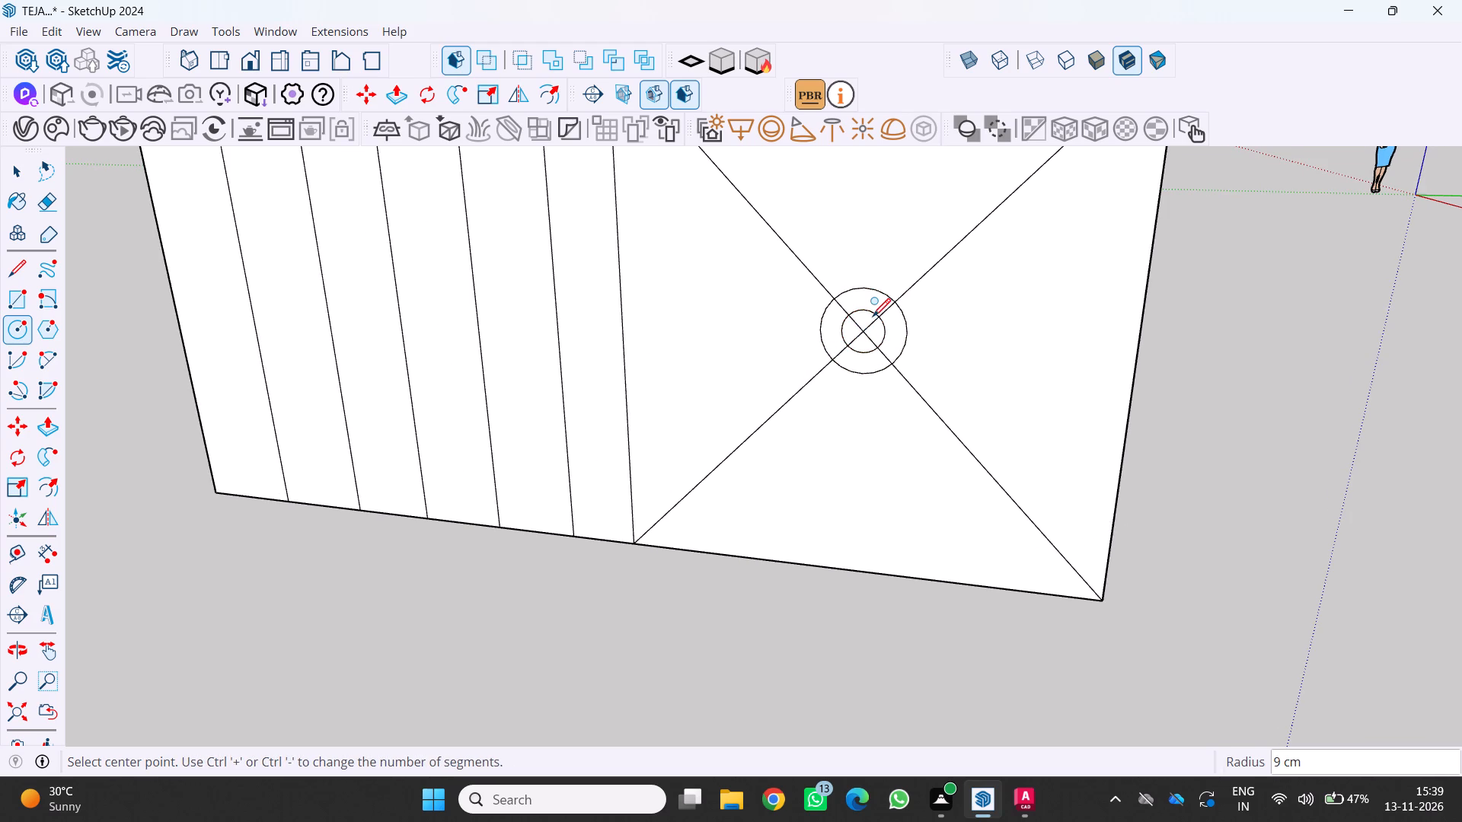
middle_drag(842, 342, 751, 374)
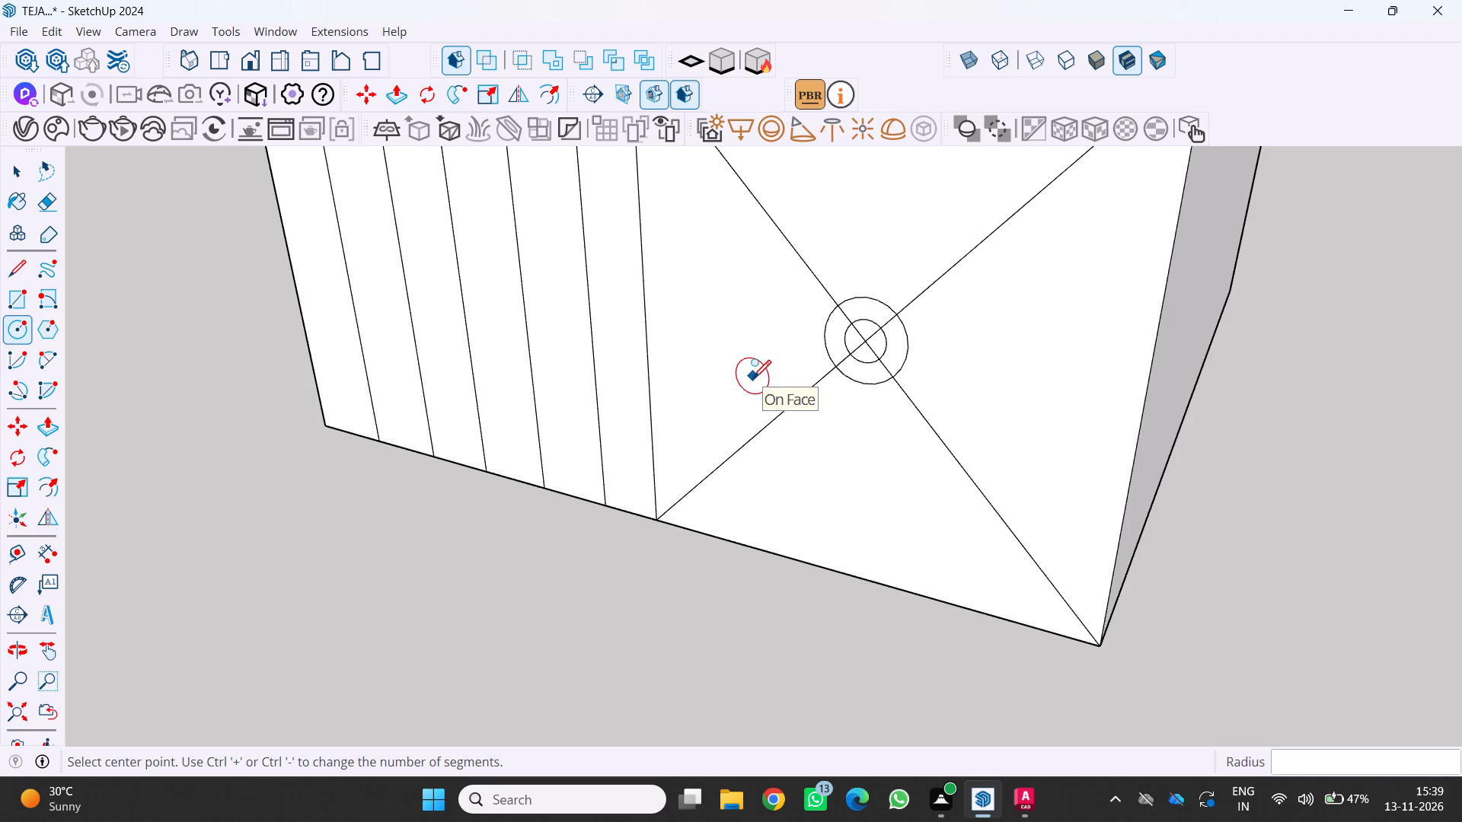
scroll(874, 367, up, 2)
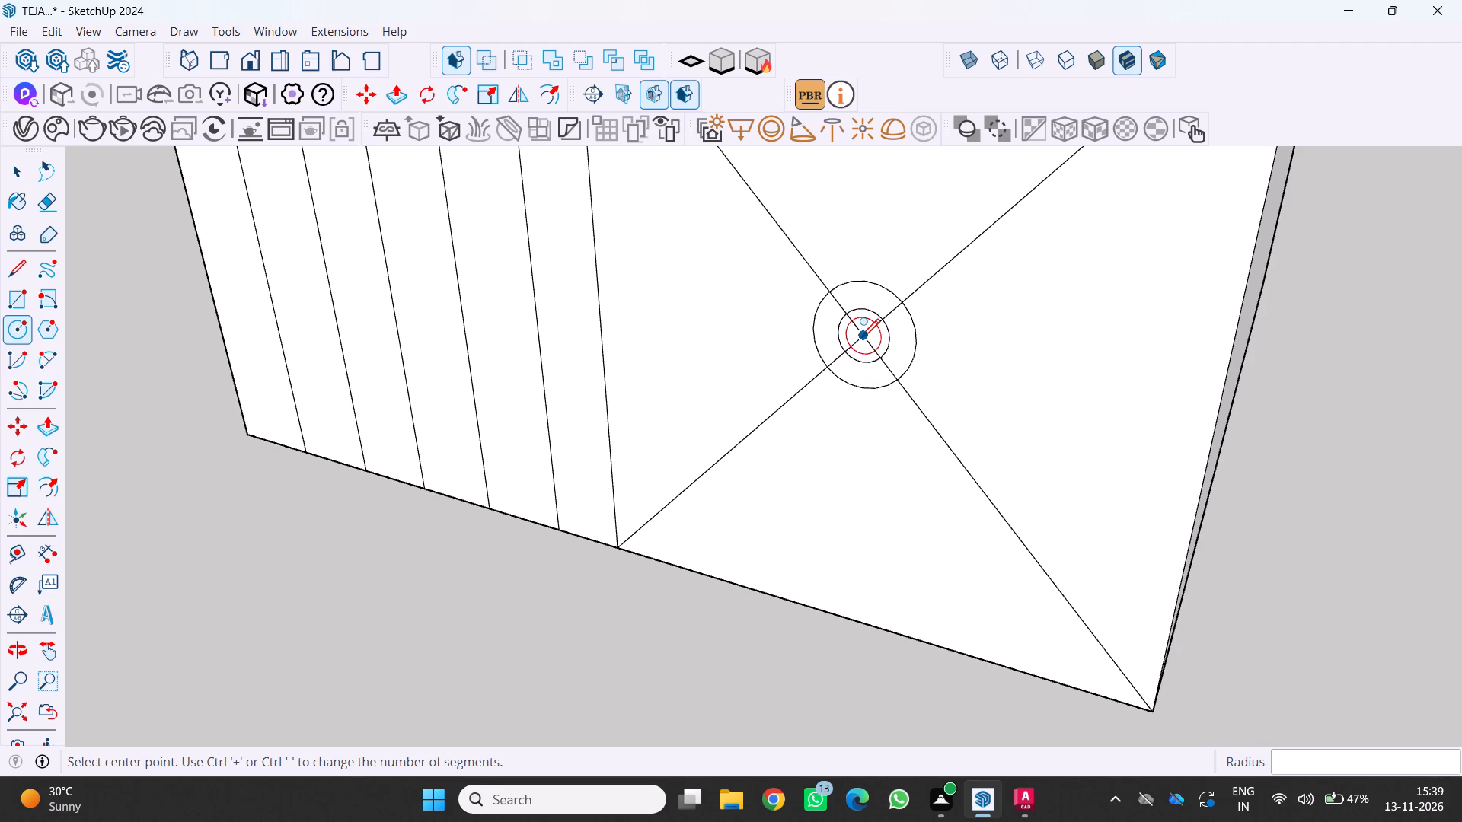
click(862, 336)
click(927, 267)
Draw a full-height vertical line about 221 cm long on the adjacent long side, close to the corner it shares with the crossed panel.
middle_drag(874, 320, 787, 356)
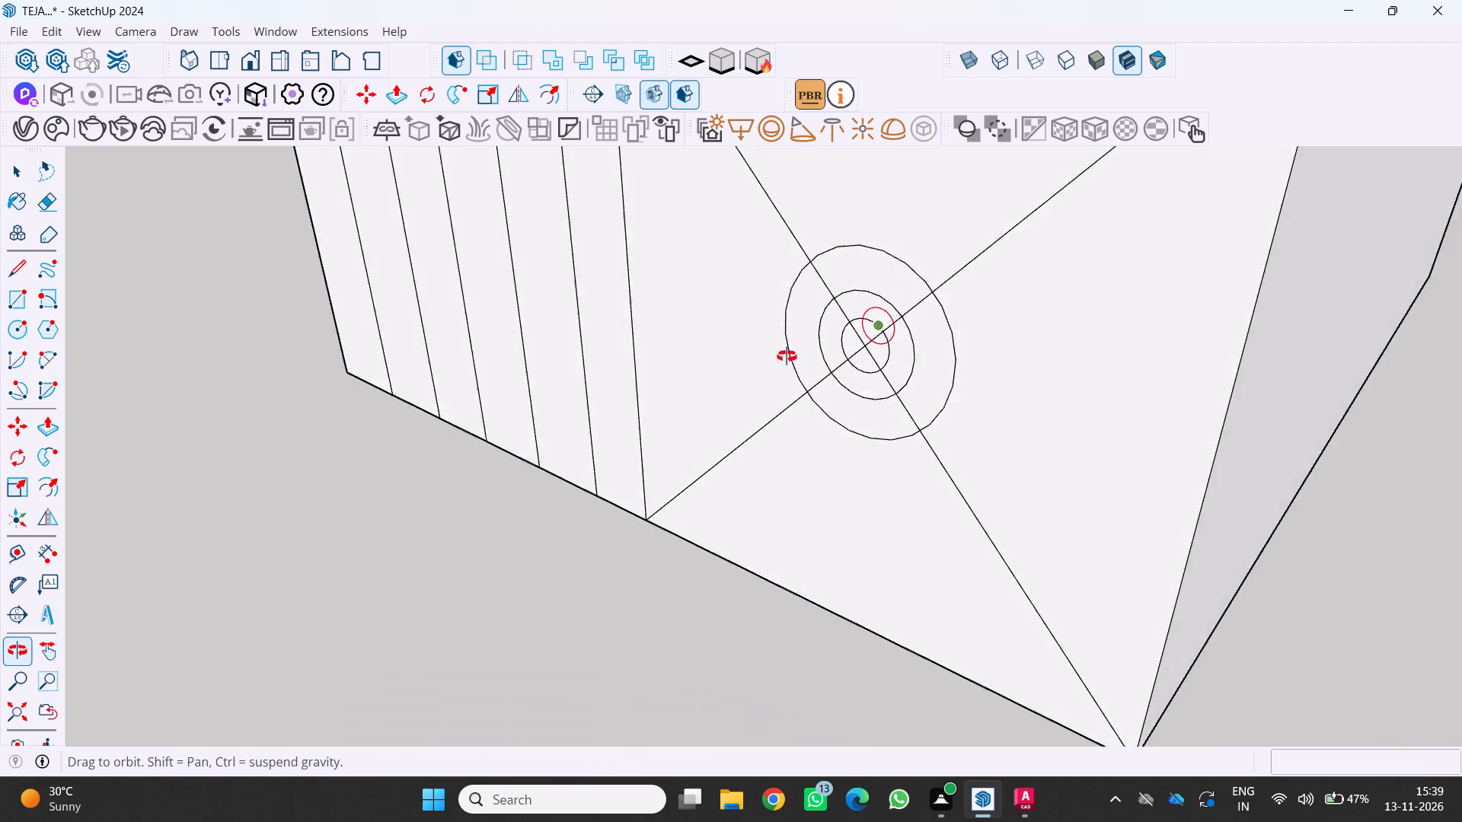
middle_drag(787, 356, 816, 386)
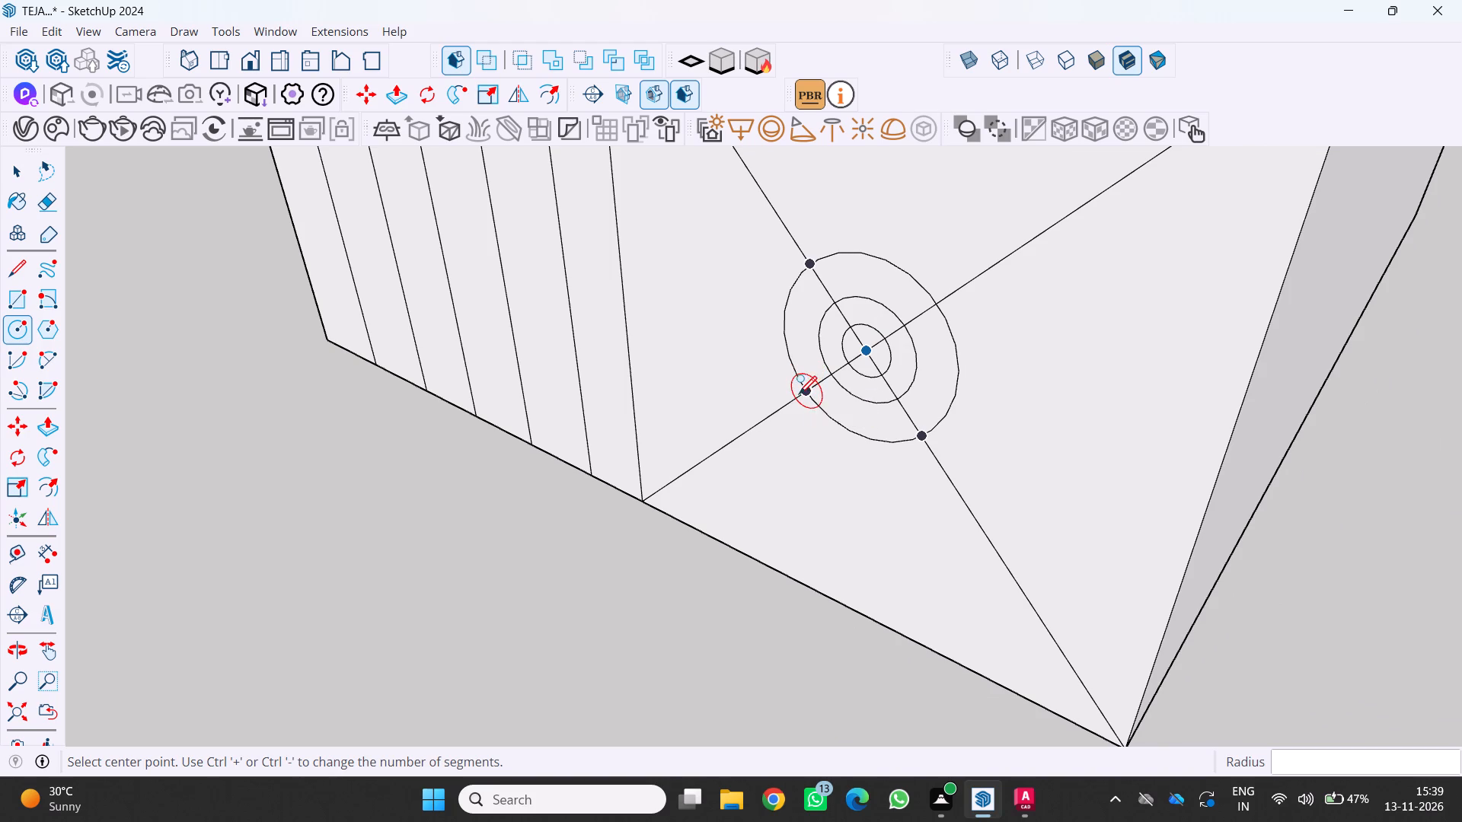
middle_drag(796, 397, 708, 432)
scroll(714, 430, down, 2)
middle_drag(714, 430, 895, 400)
scroll(873, 403, down, 4)
middle_drag(828, 421, 739, 419)
scroll(730, 415, down, 4)
middle_drag(817, 405, 832, 358)
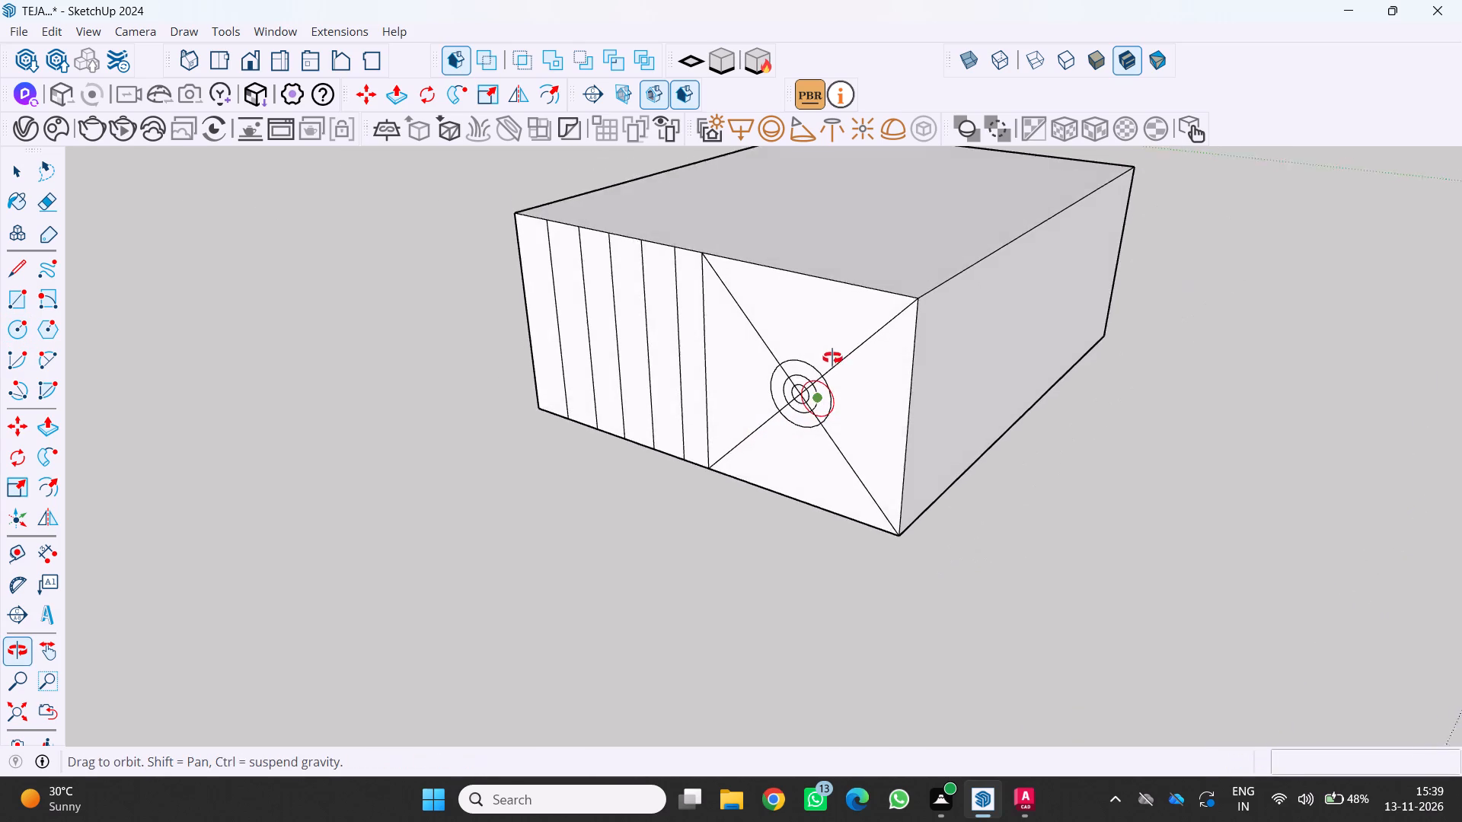
middle_drag(832, 358, 821, 345)
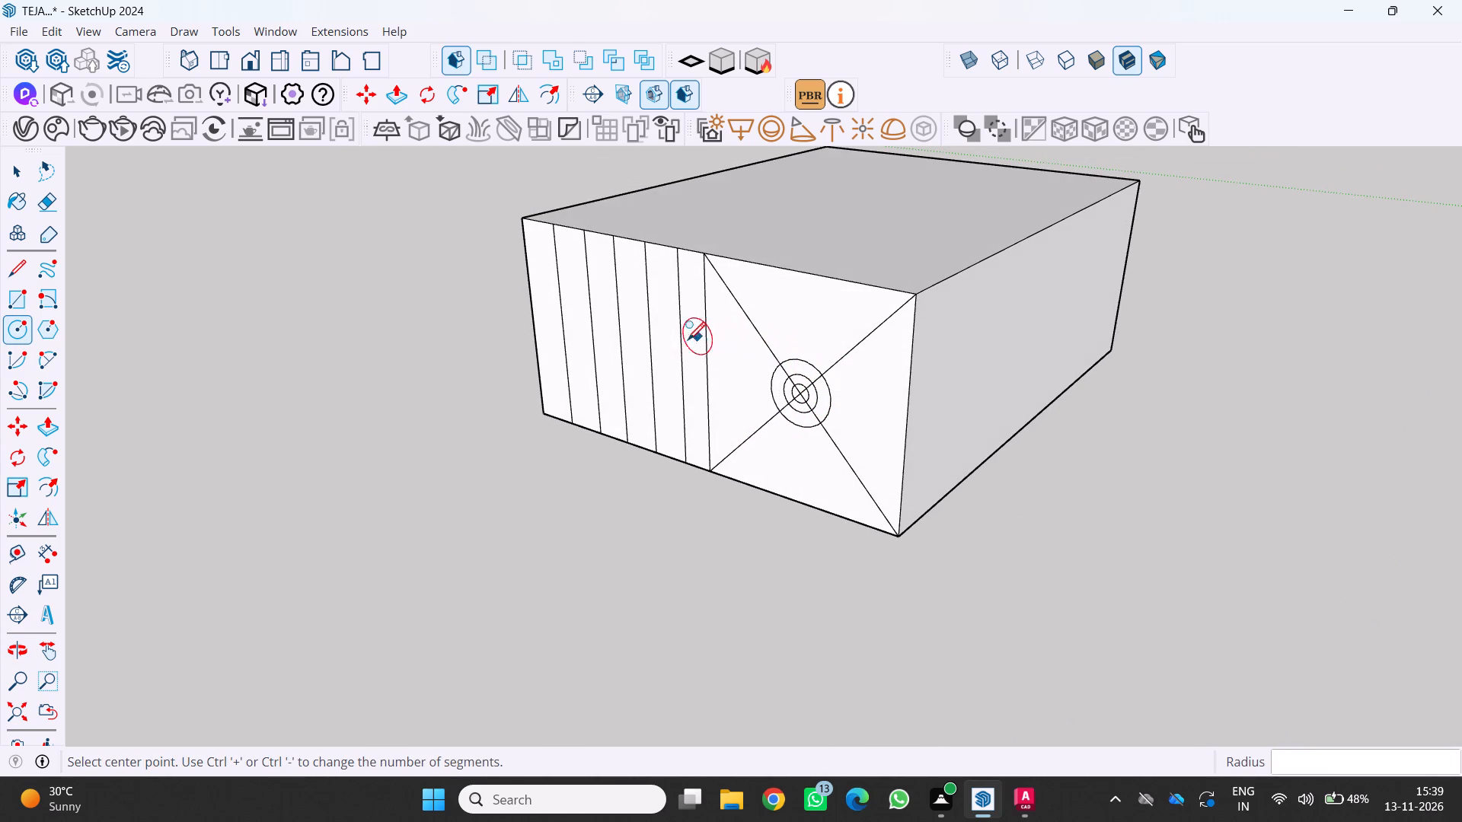
middle_drag(810, 373, 800, 371)
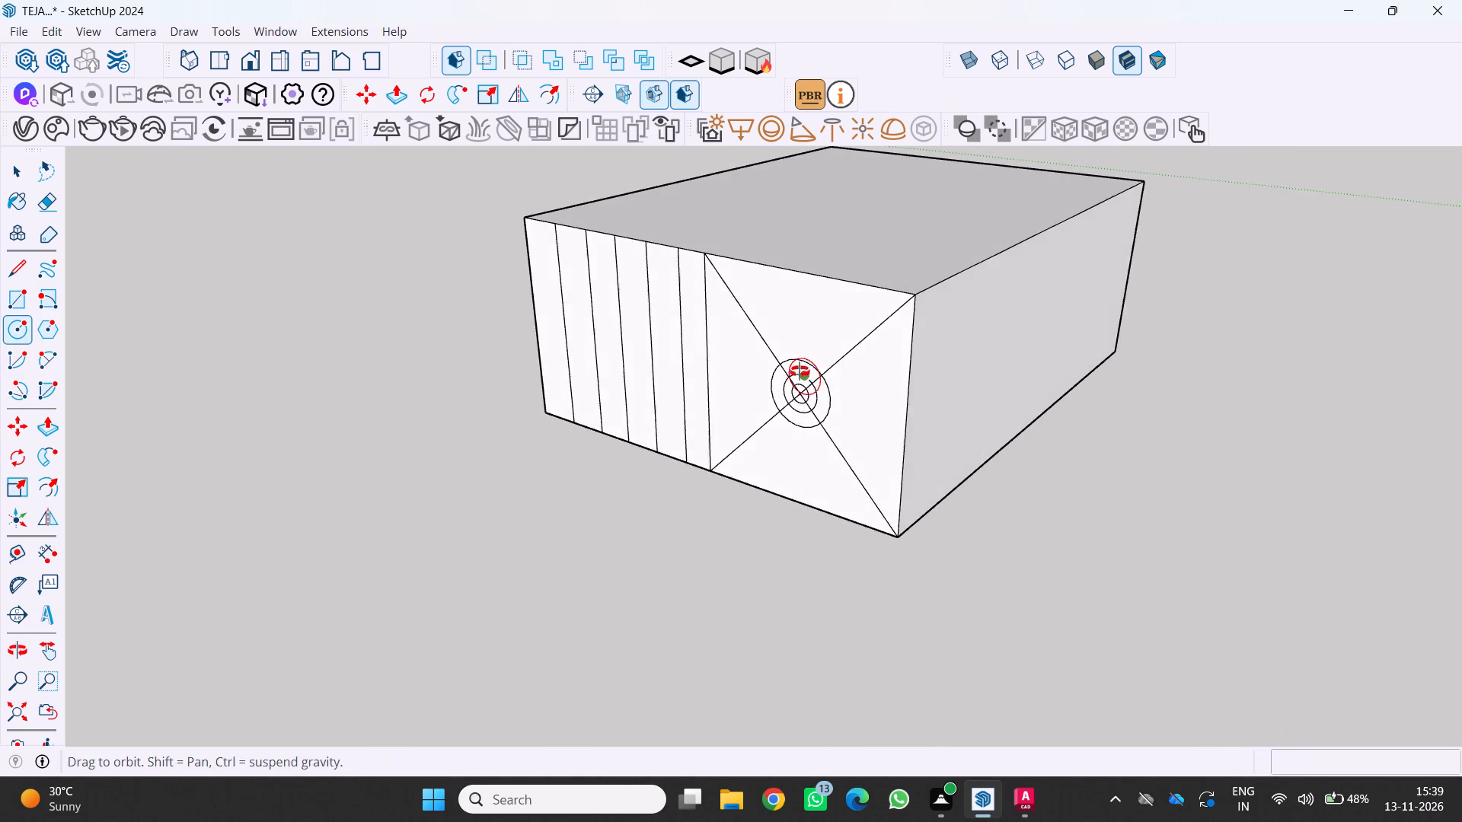
middle_drag(800, 371, 630, 406)
middle_click(628, 406)
scroll(927, 452, up, 1)
middle_drag(927, 450, 852, 384)
scroll(903, 450, up, 2)
middle_drag(864, 407, 779, 403)
click(20, 271)
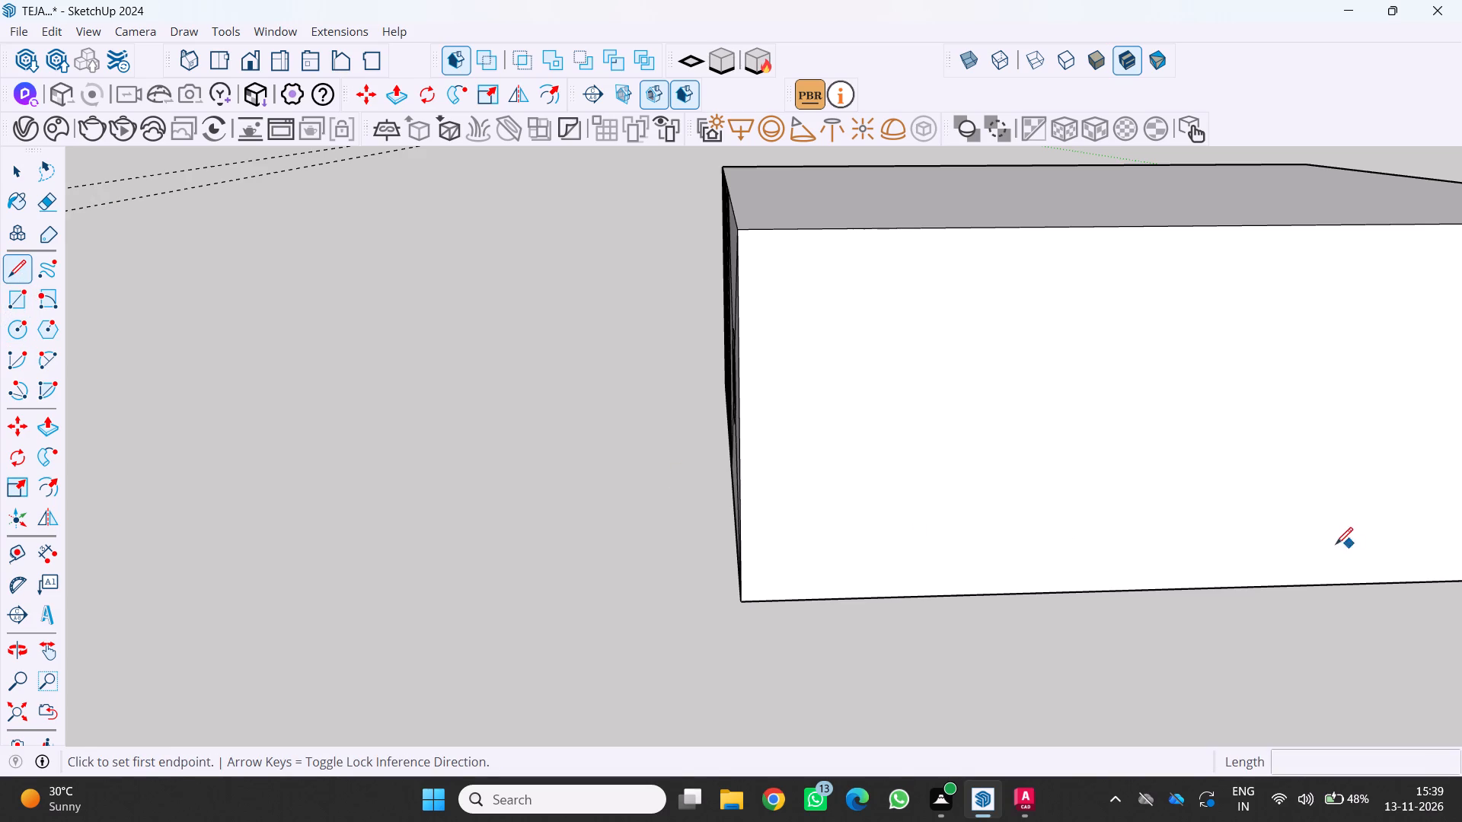
click(799, 603)
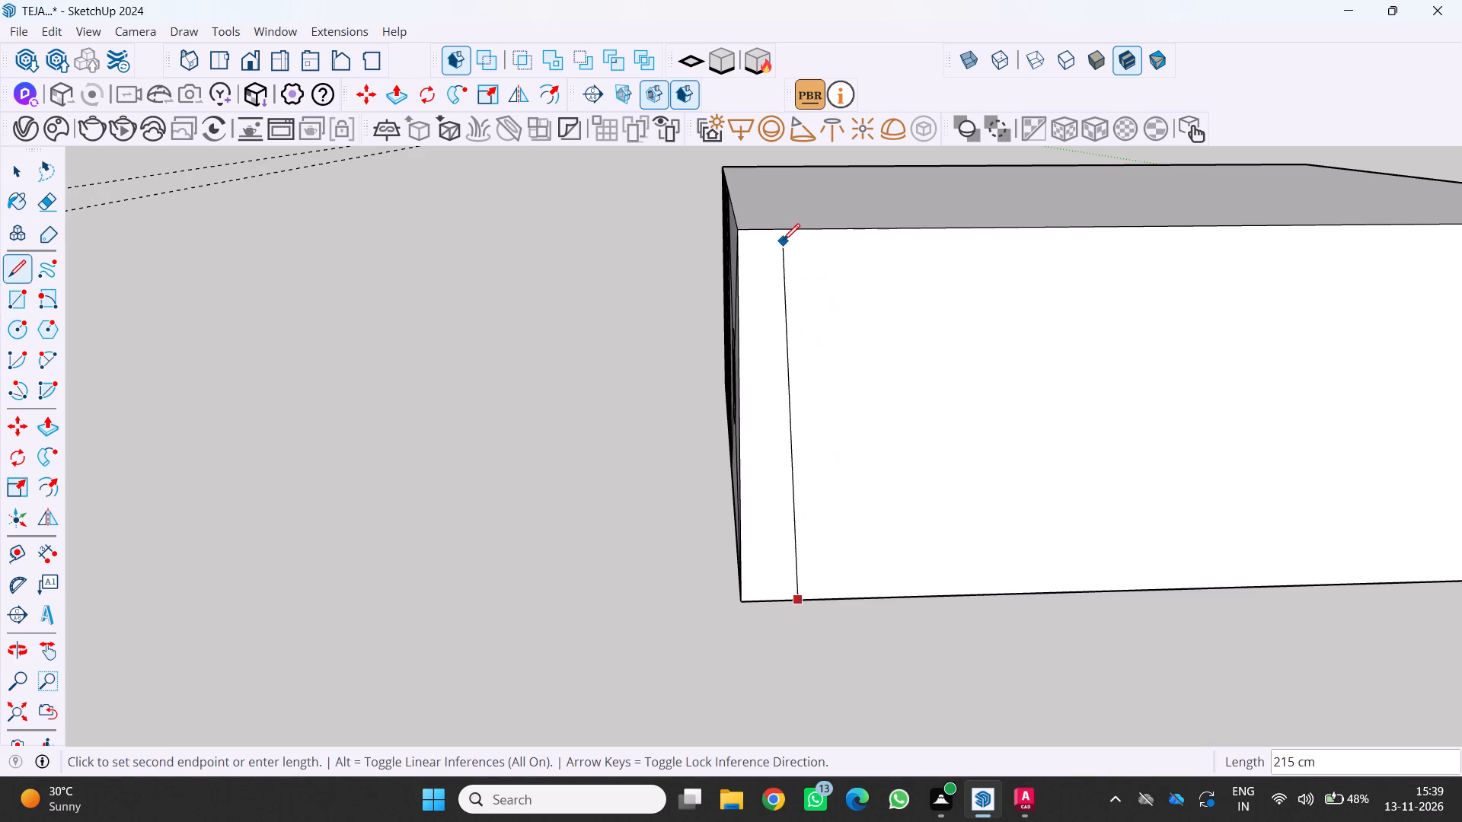
click(794, 230)
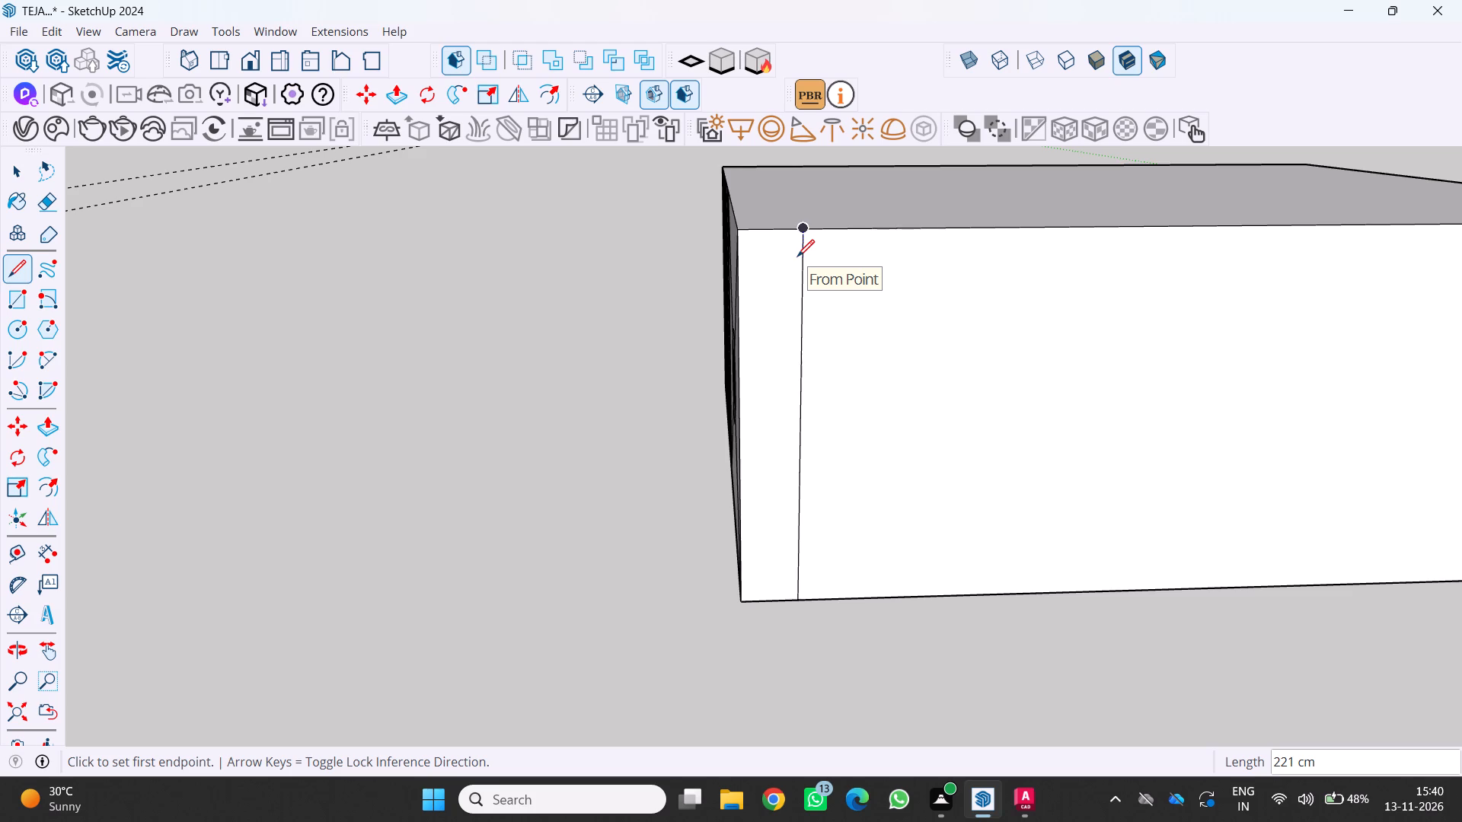
Draw two crossing diagonals, each about 592 cm long, from corner to corner of the large panel on the box's long side.
scroll(674, 323, down, 3)
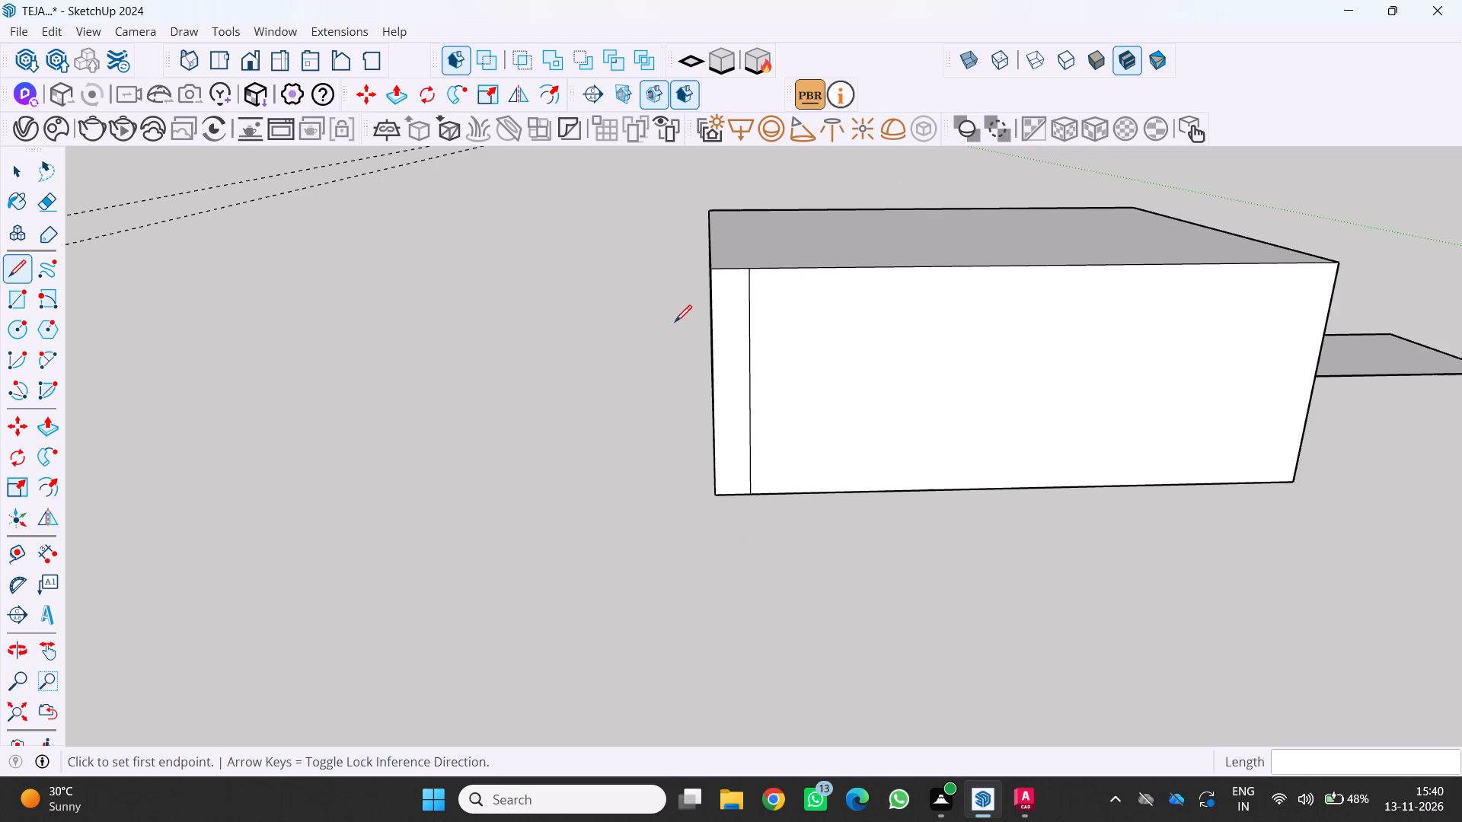
middle_drag(745, 346, 716, 347)
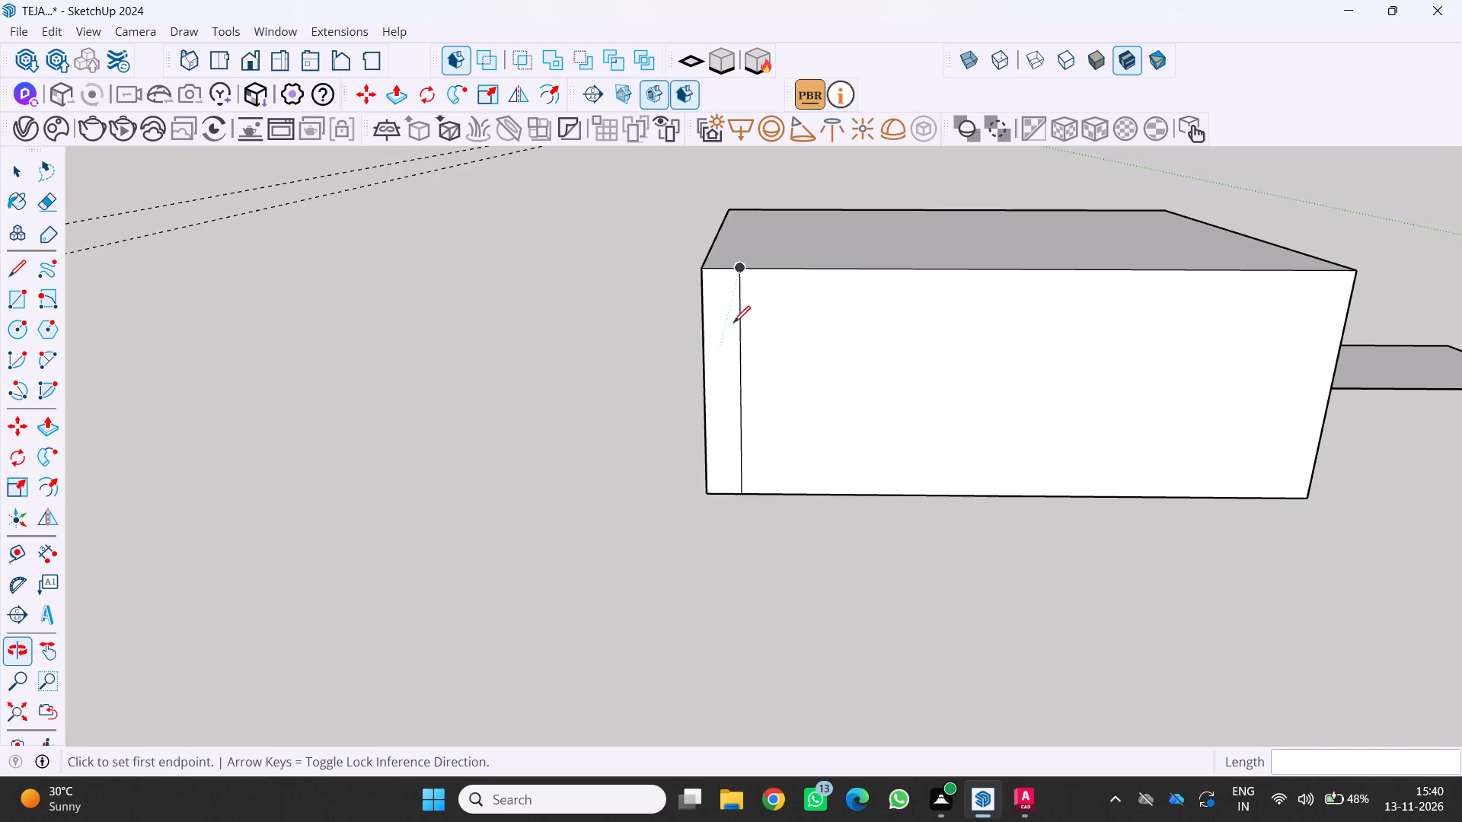
click(739, 272)
scroll(803, 332, down, 2)
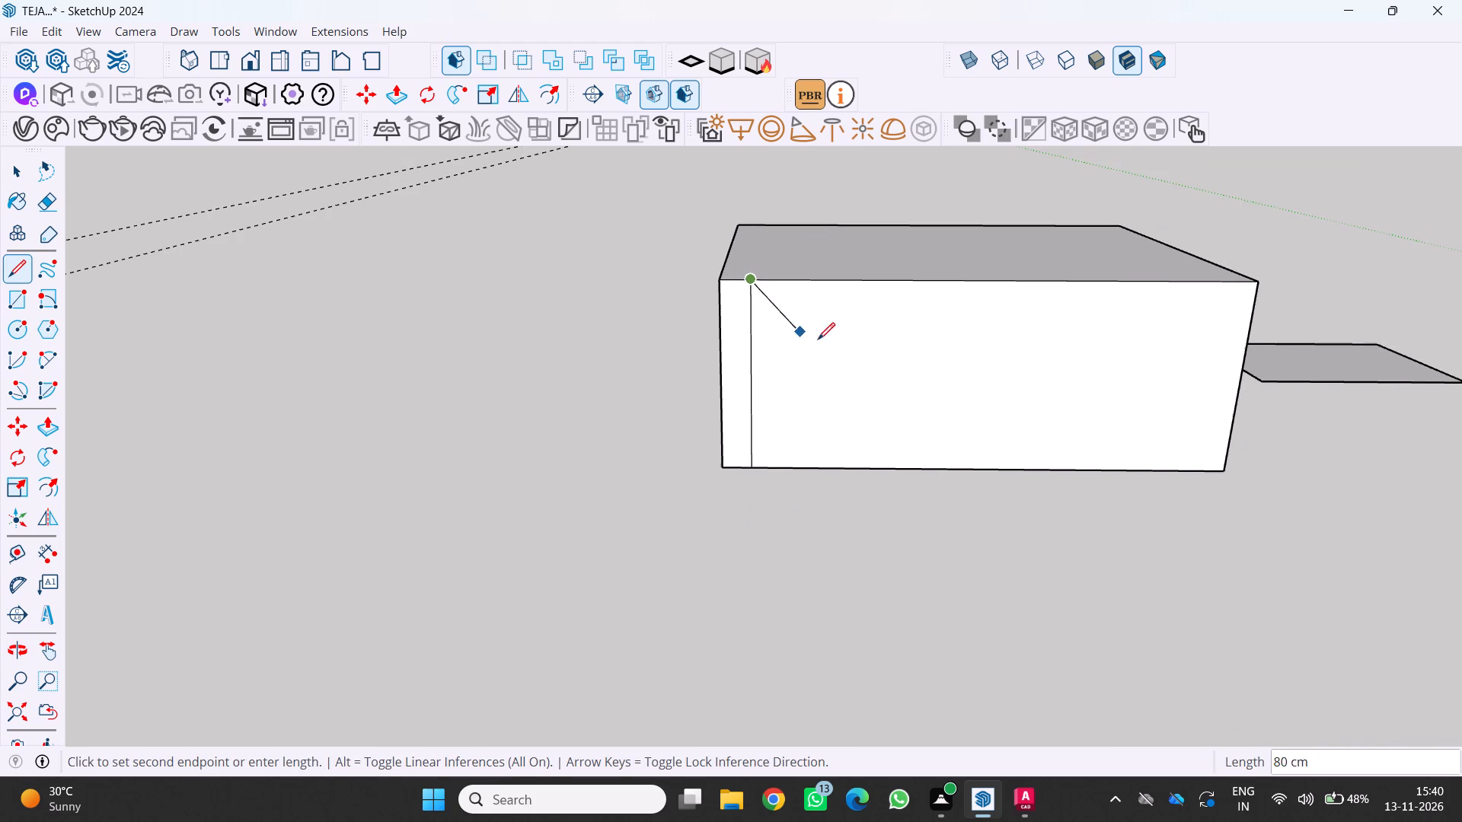
scroll(1240, 476, up, 3)
click(1218, 473)
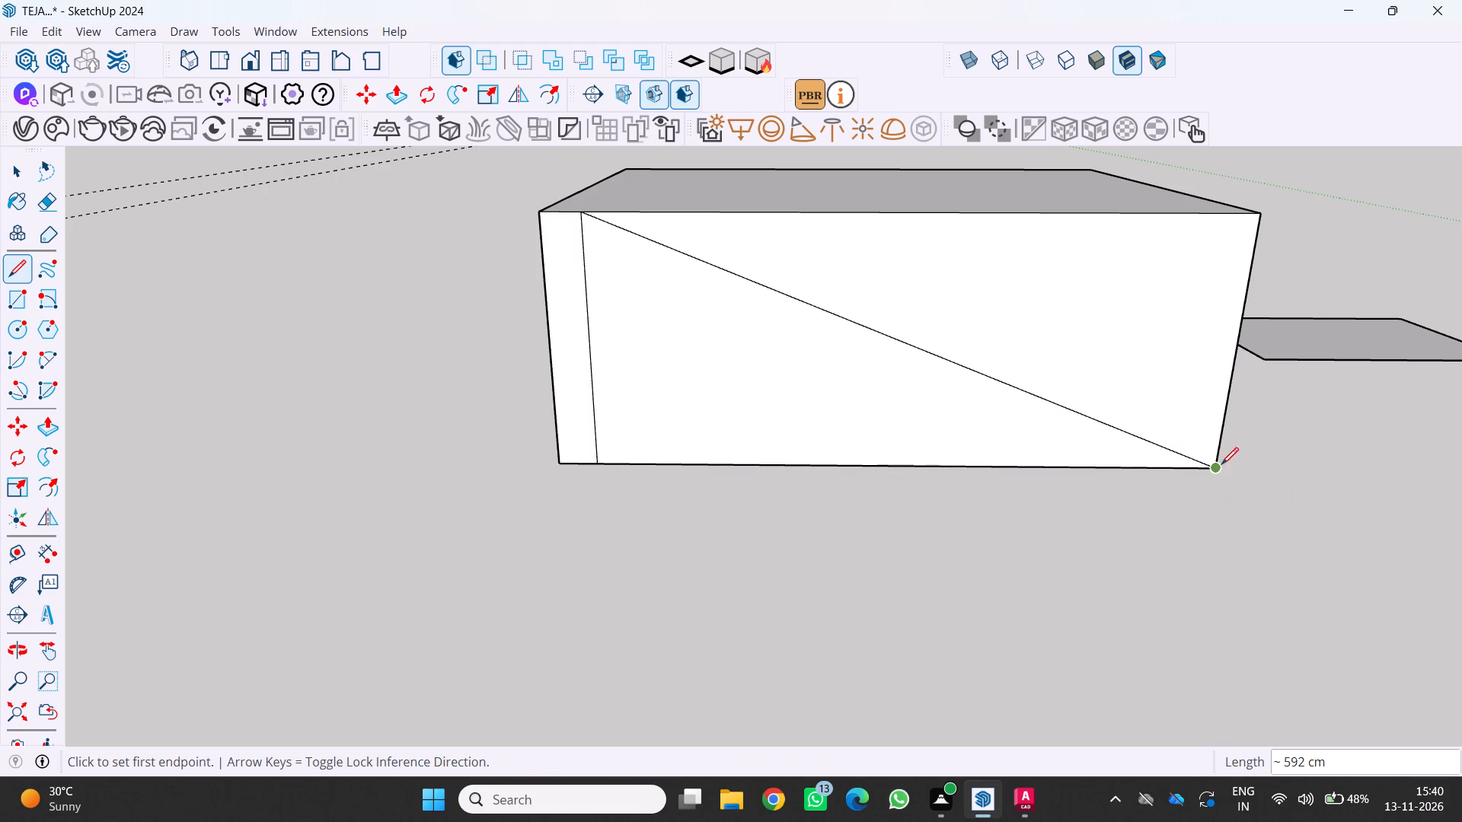
drag(1264, 216, 1235, 226)
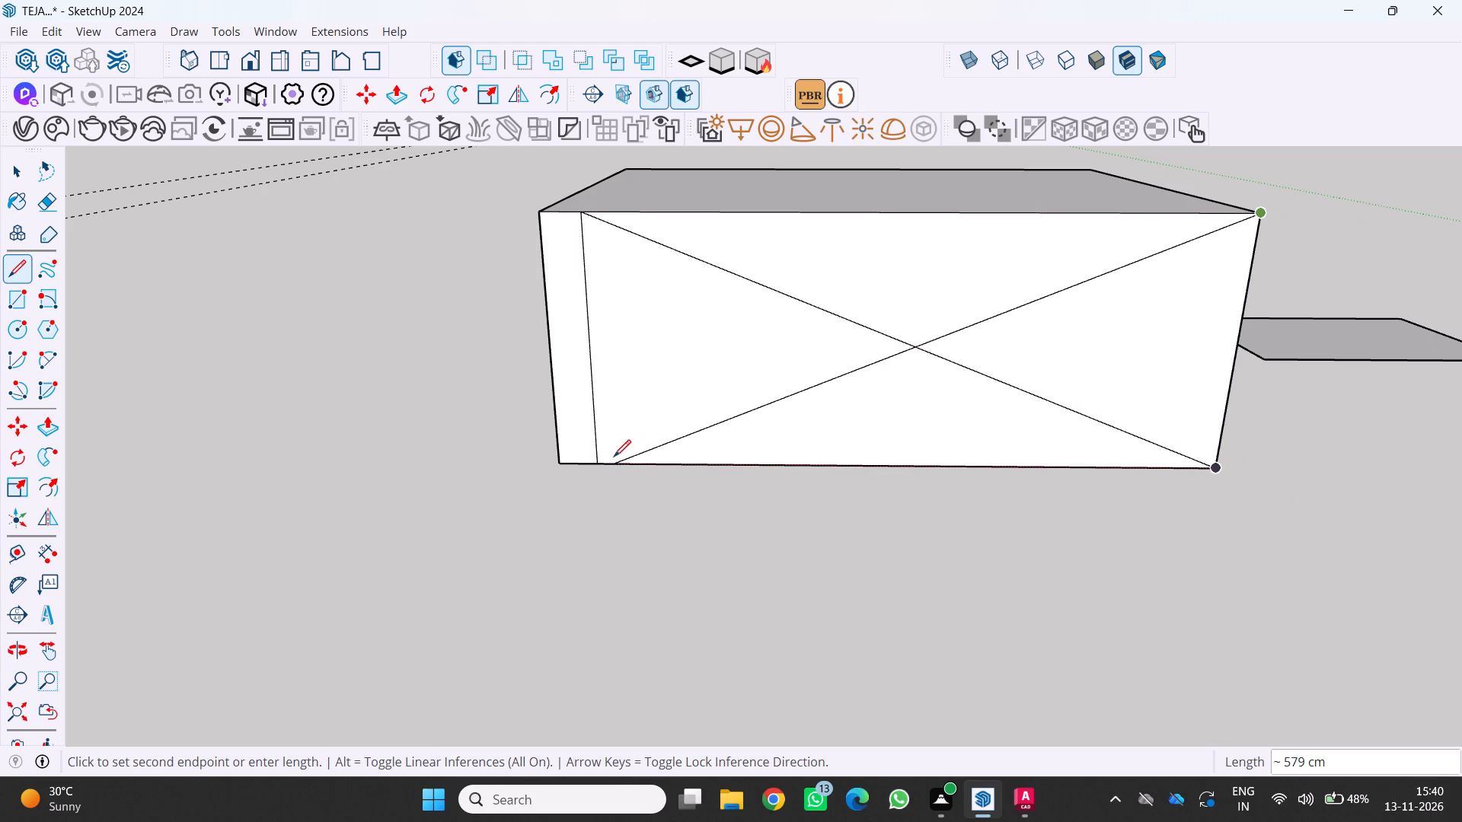
drag(594, 467, 605, 467)
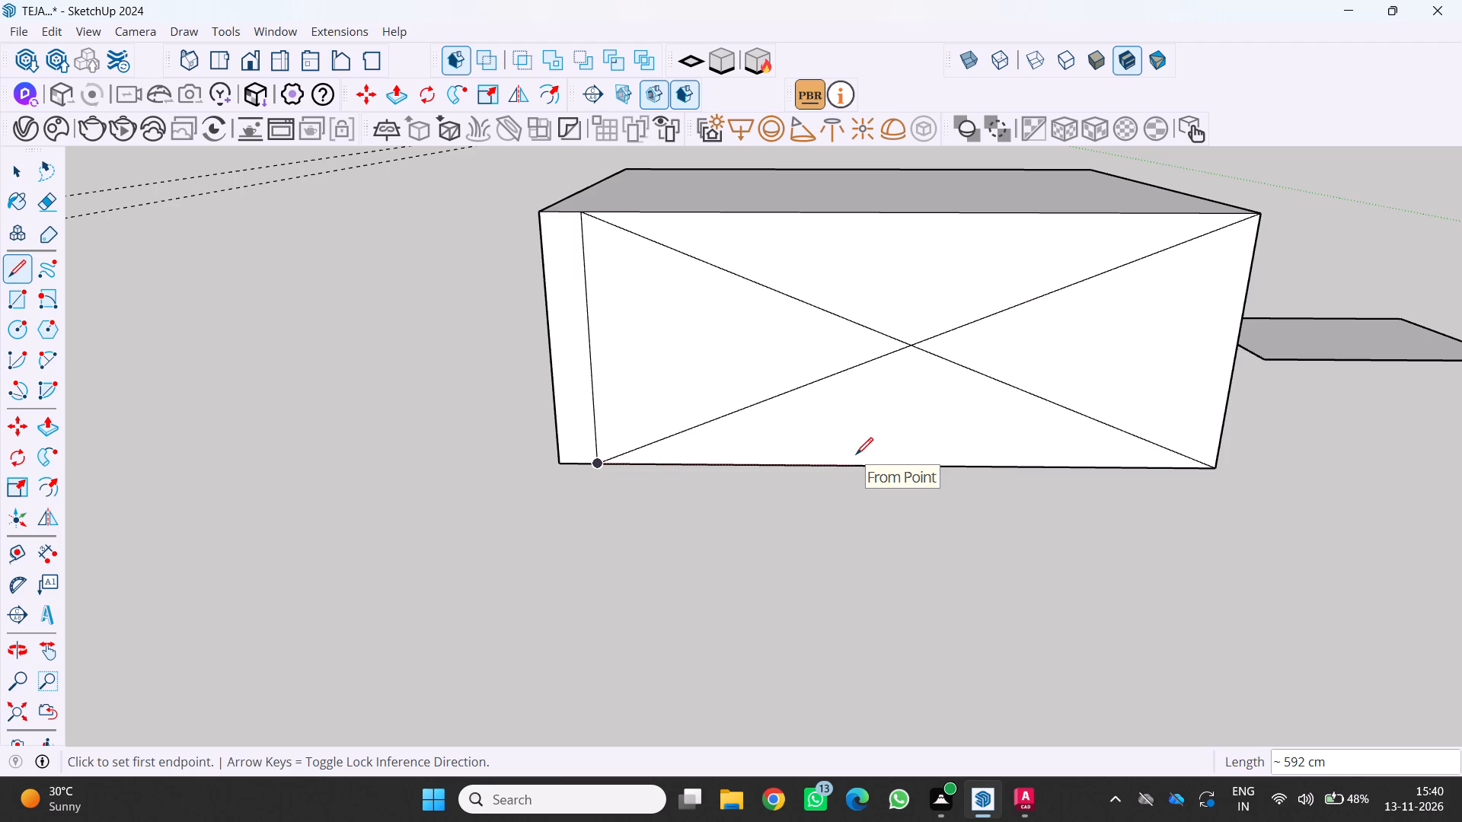
Draw vertical lines from the diagonals' crossing point to the panel's top and bottom edges, splitting the panel into two halves.
scroll(852, 458, down, 2)
middle_drag(852, 458, 972, 439)
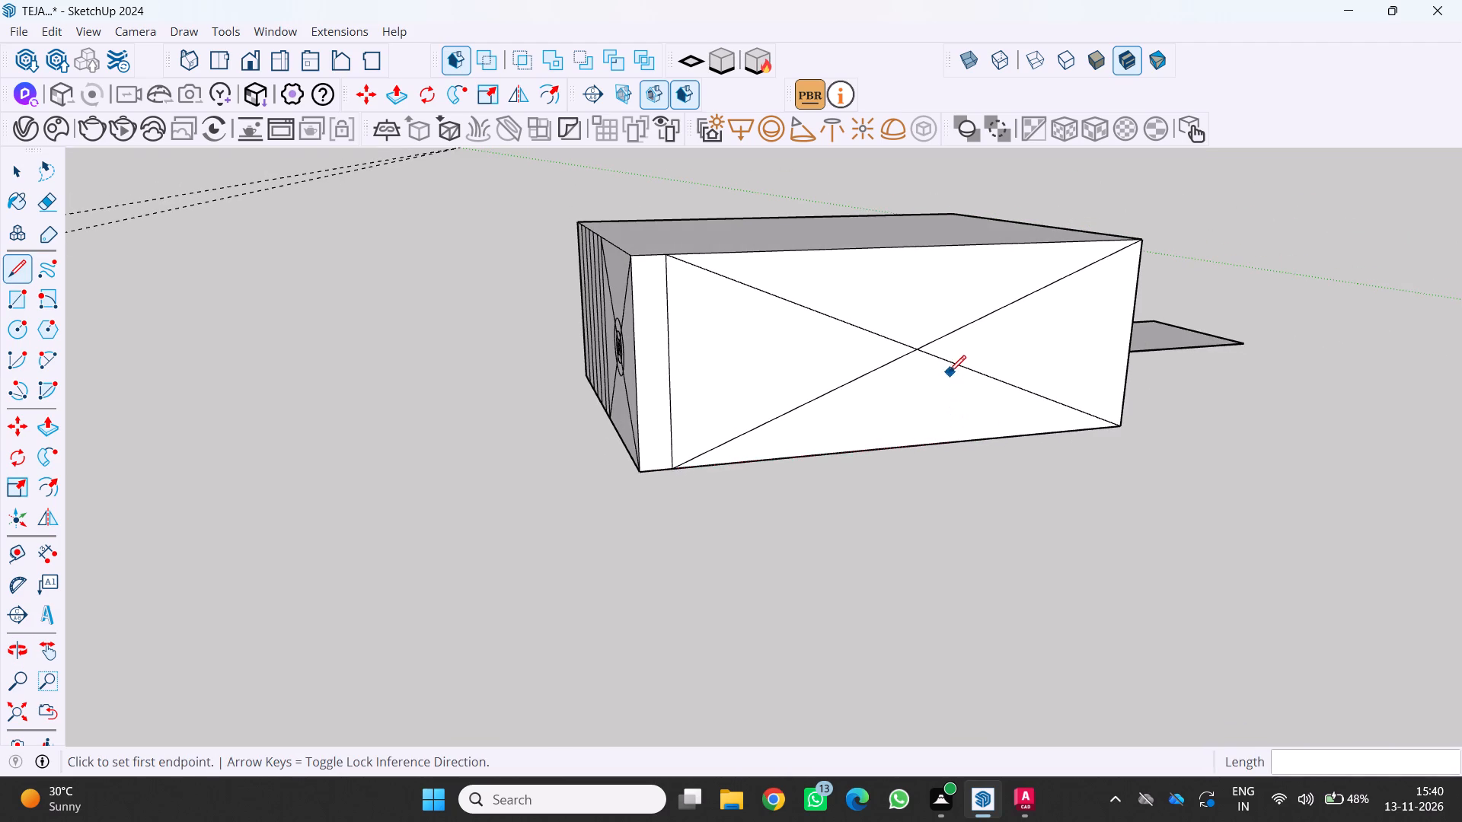
scroll(946, 371, up, 1)
click(908, 346)
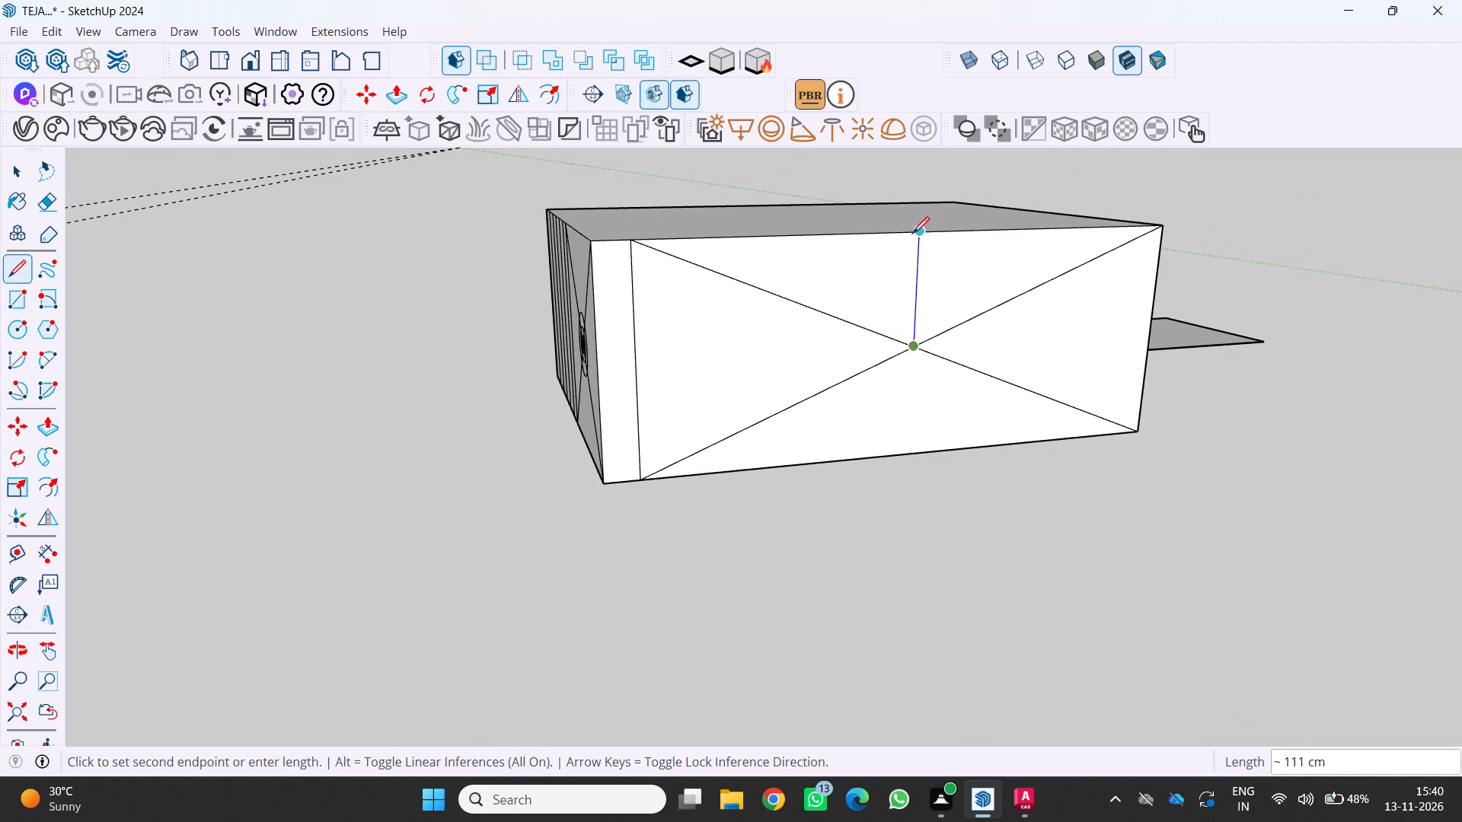
click(912, 234)
drag(905, 455, 906, 448)
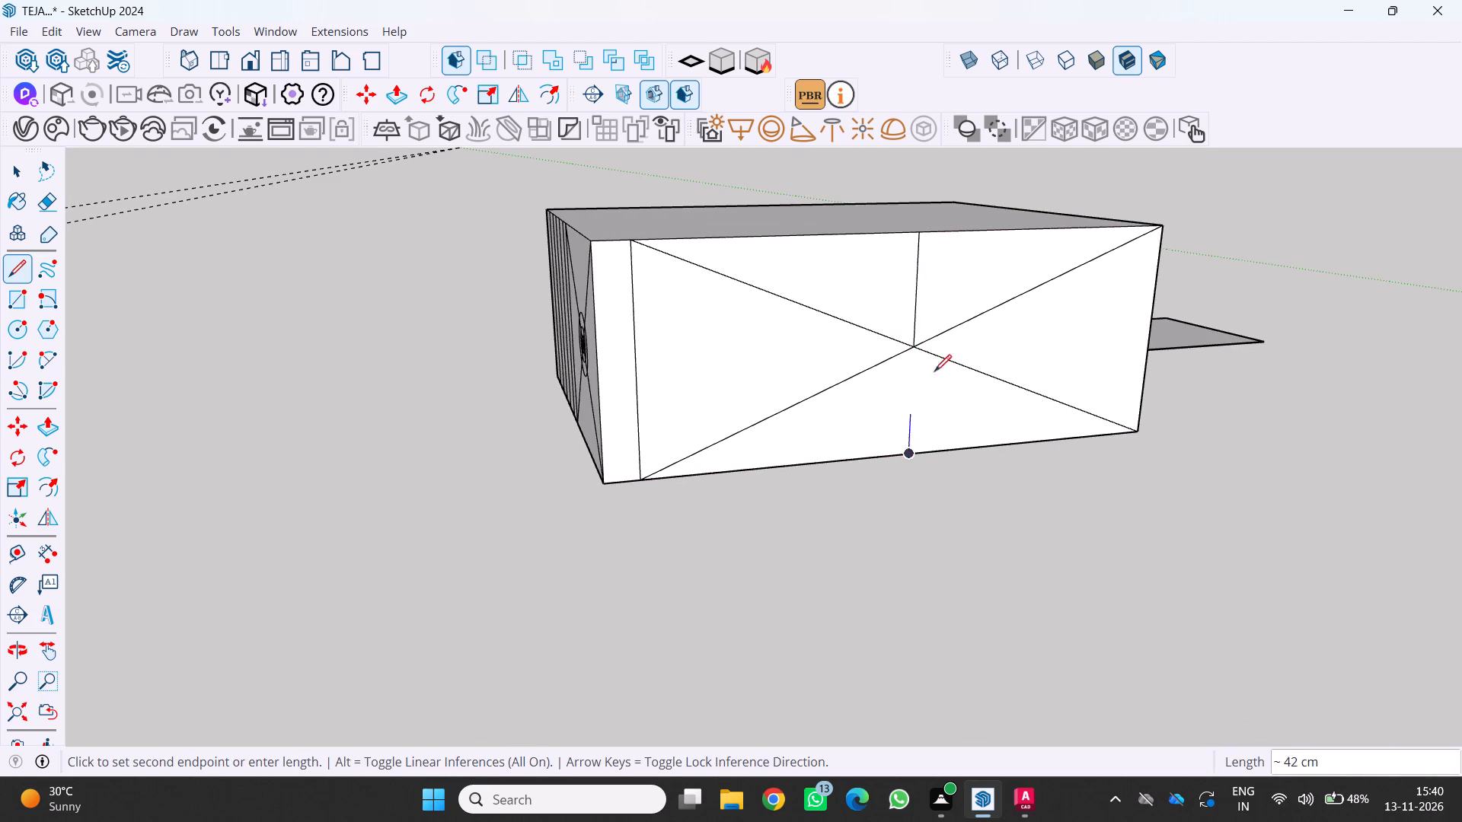
click(921, 341)
Draw five concentric circles centred where the lines cross, with radii of about 59, 41, 28, 18 and 9 cm.
middle_drag(883, 411, 831, 403)
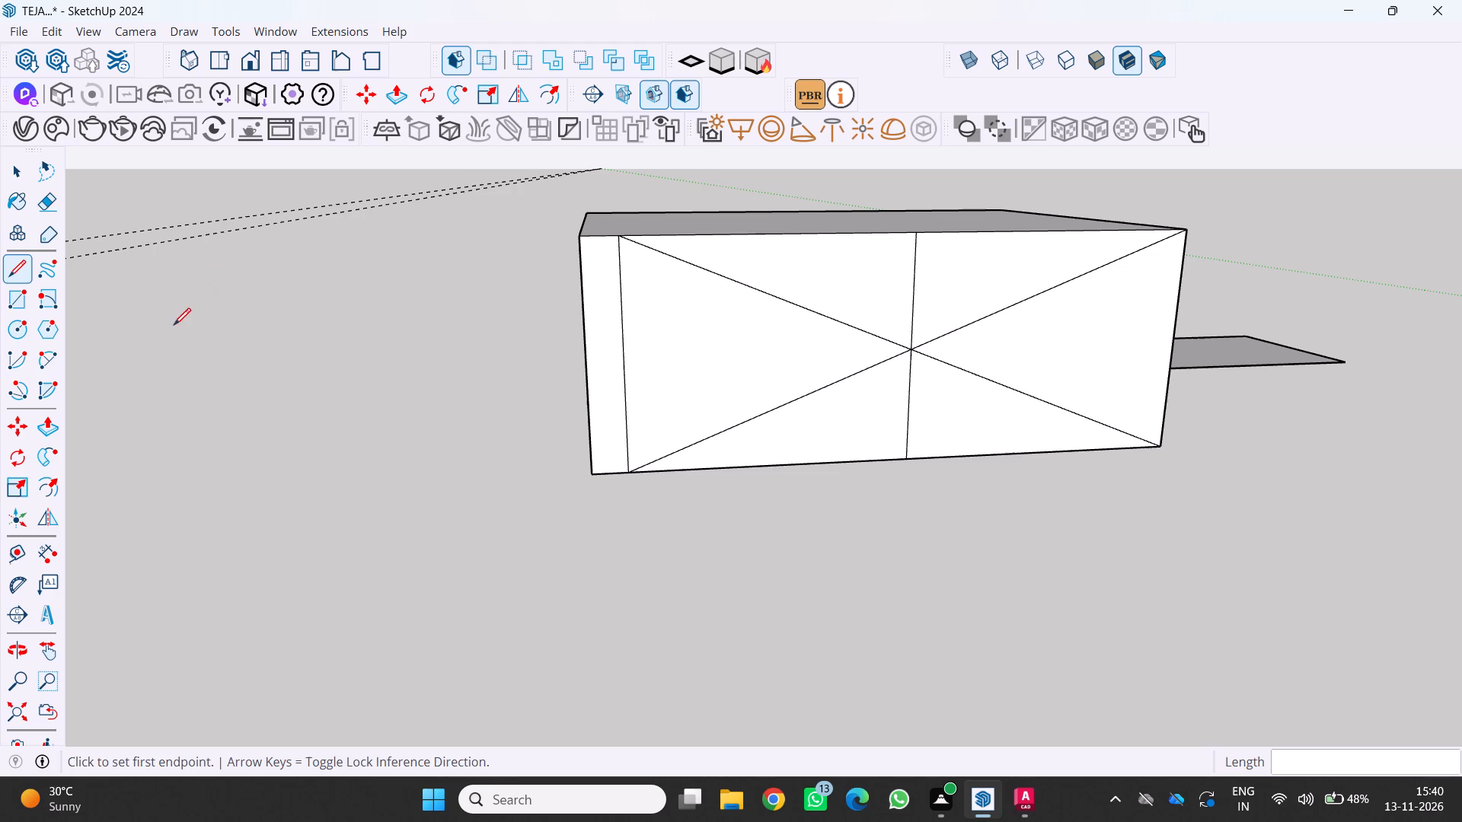
click(21, 328)
scroll(926, 375, up, 2)
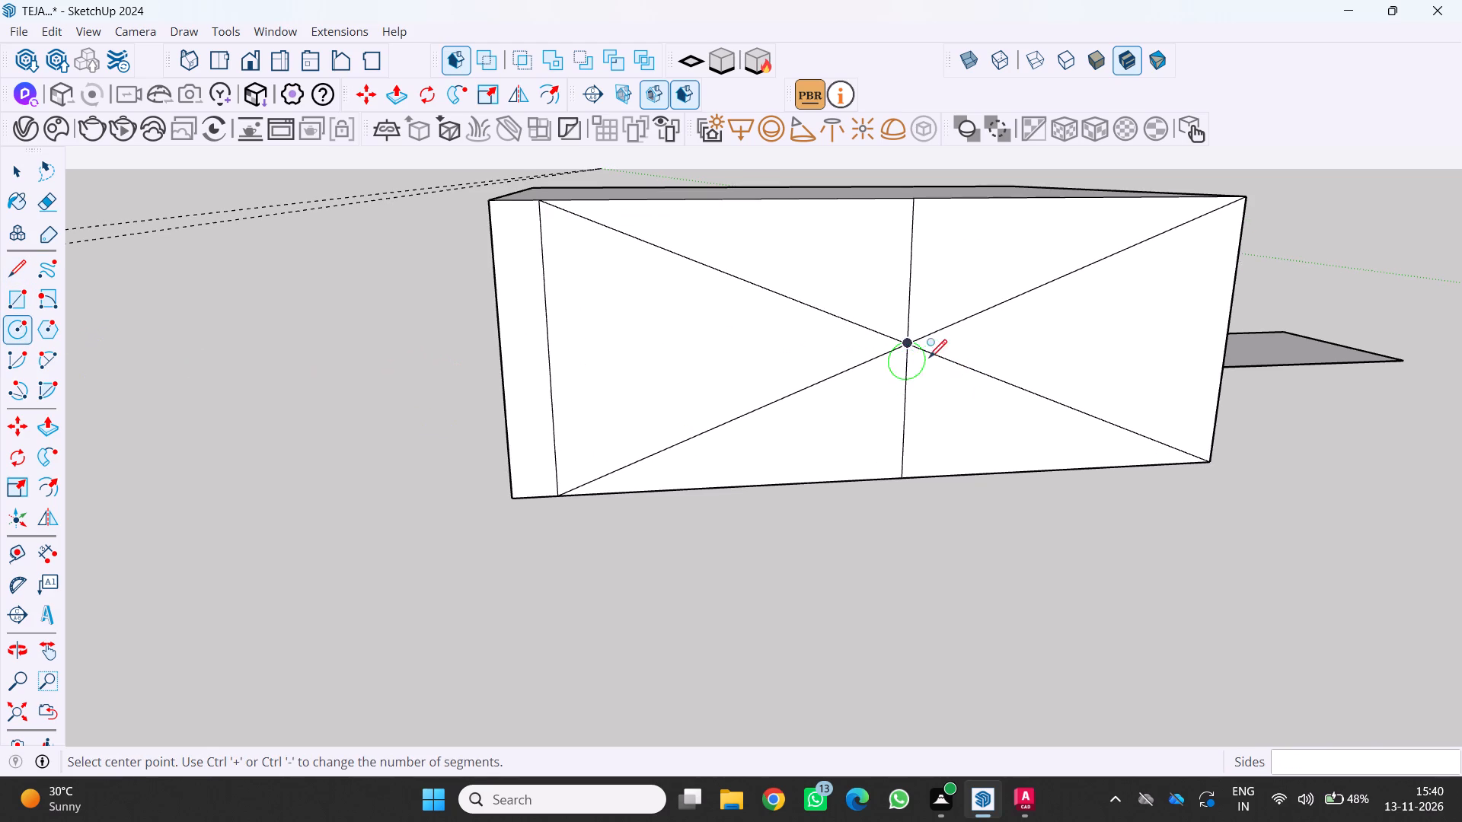
click(912, 347)
click(950, 279)
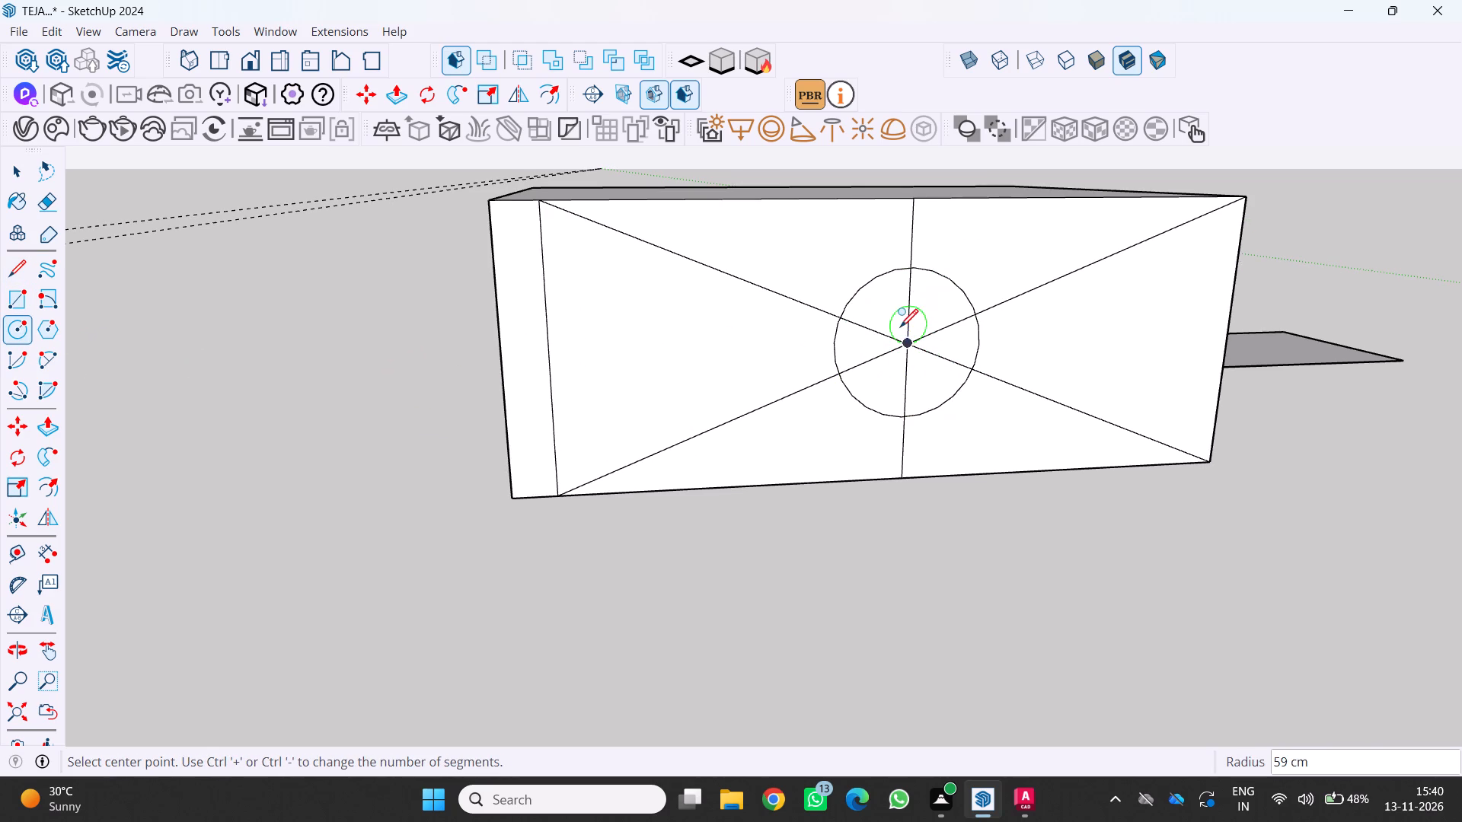
click(907, 340)
click(928, 292)
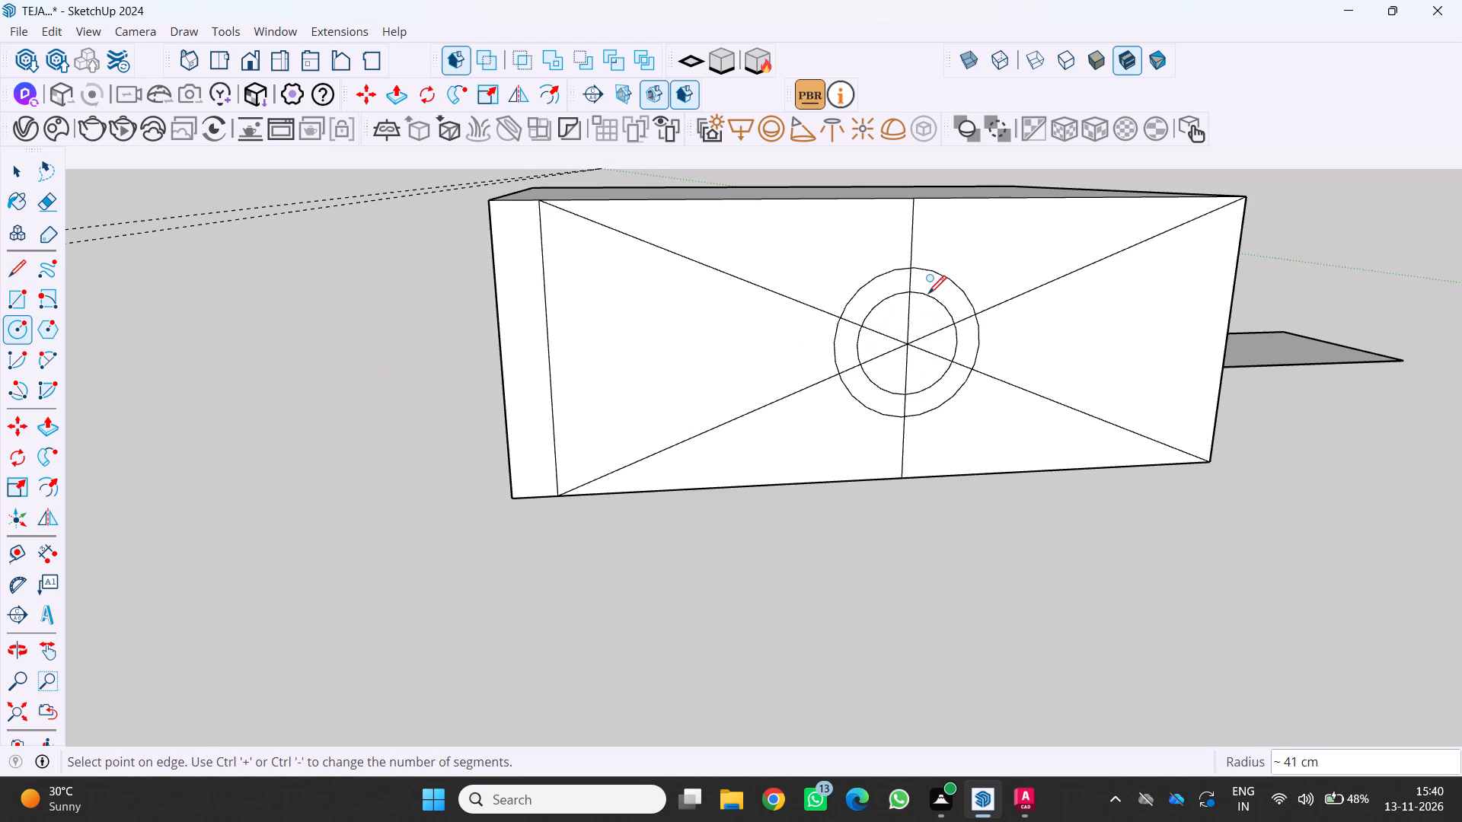
drag(910, 346, 913, 338)
click(921, 309)
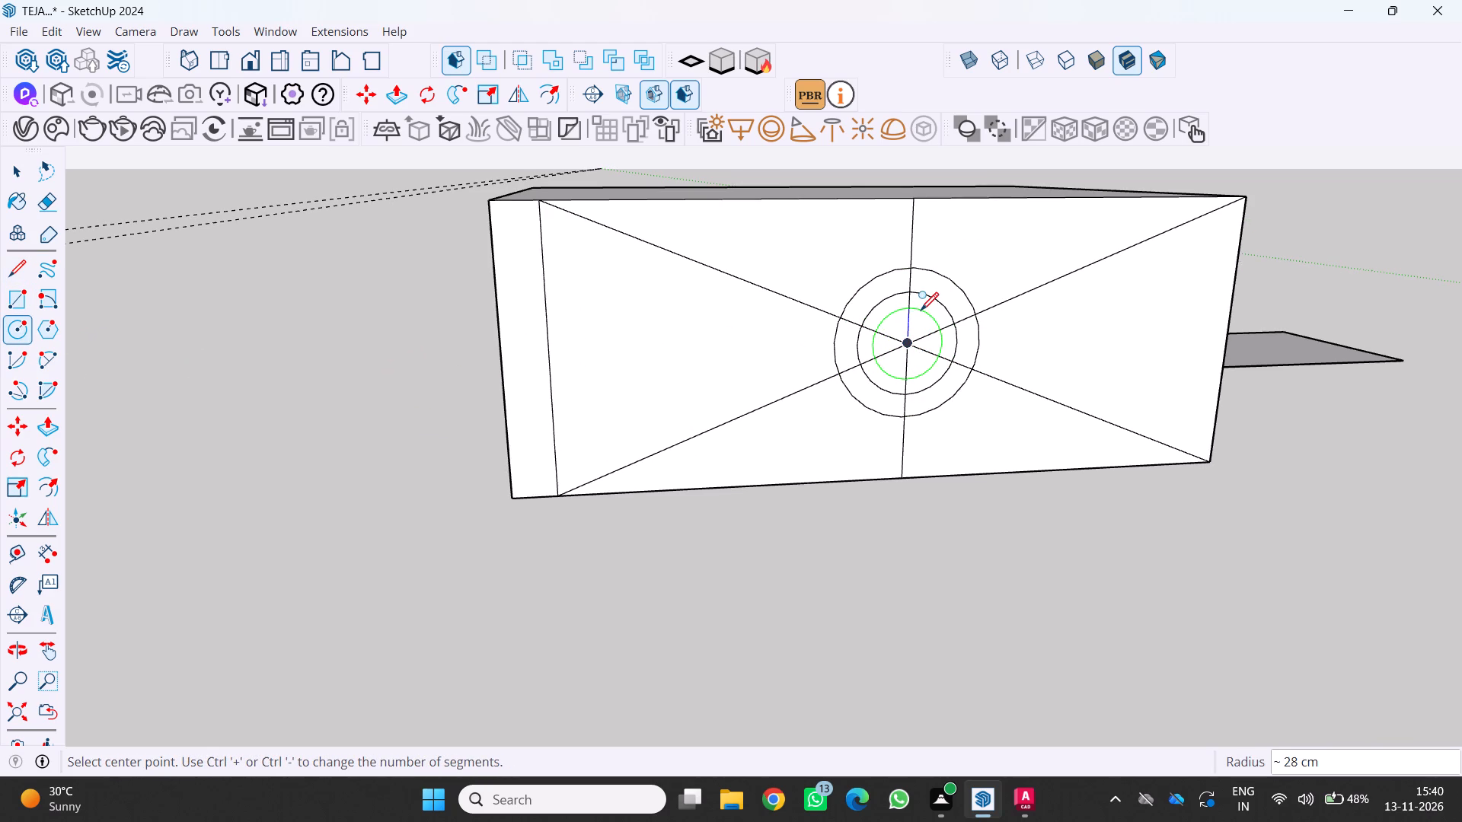
scroll(894, 349, up, 3)
drag(913, 340, 916, 327)
click(921, 311)
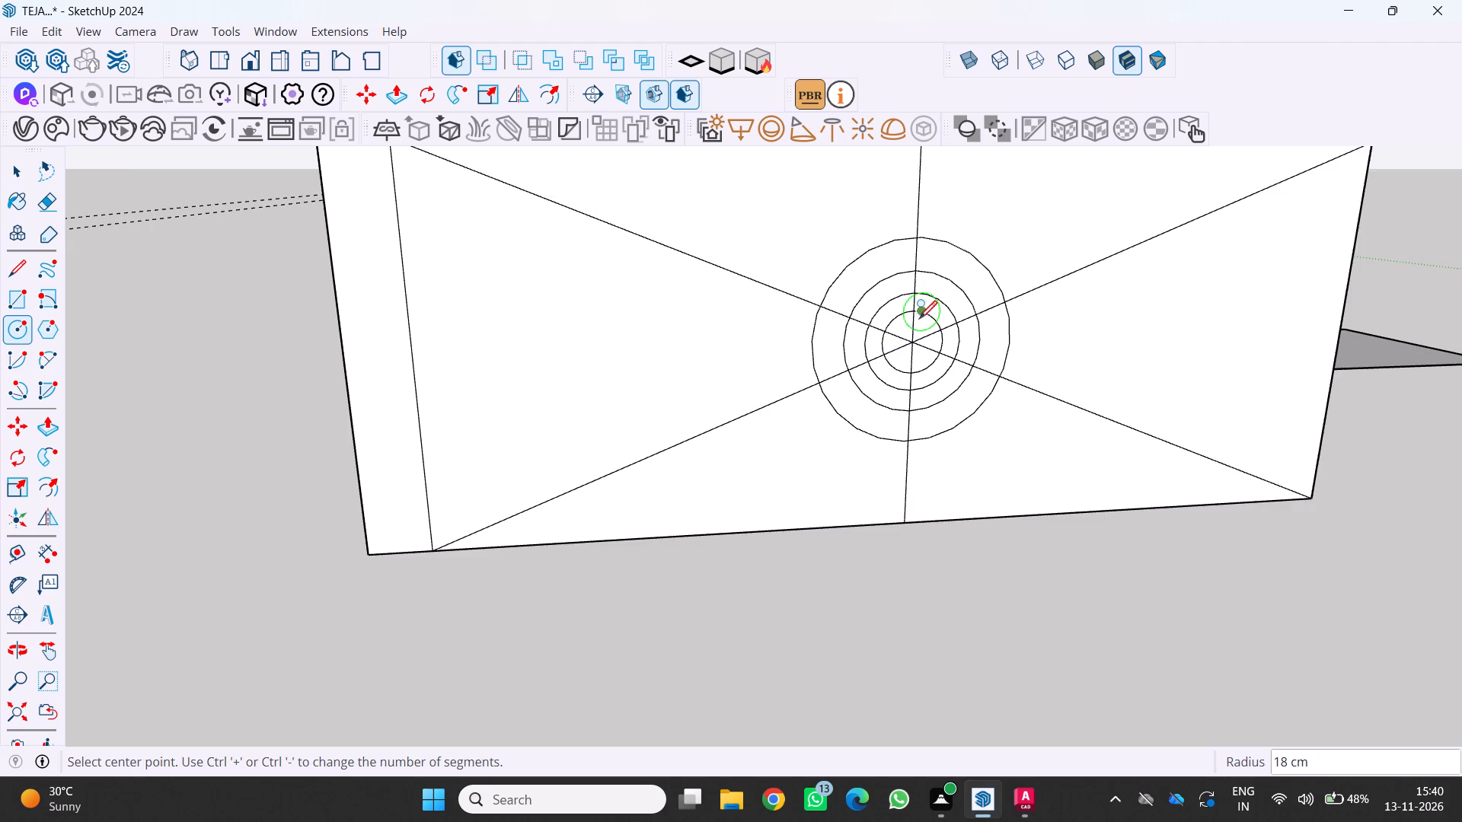
click(907, 345)
click(914, 330)
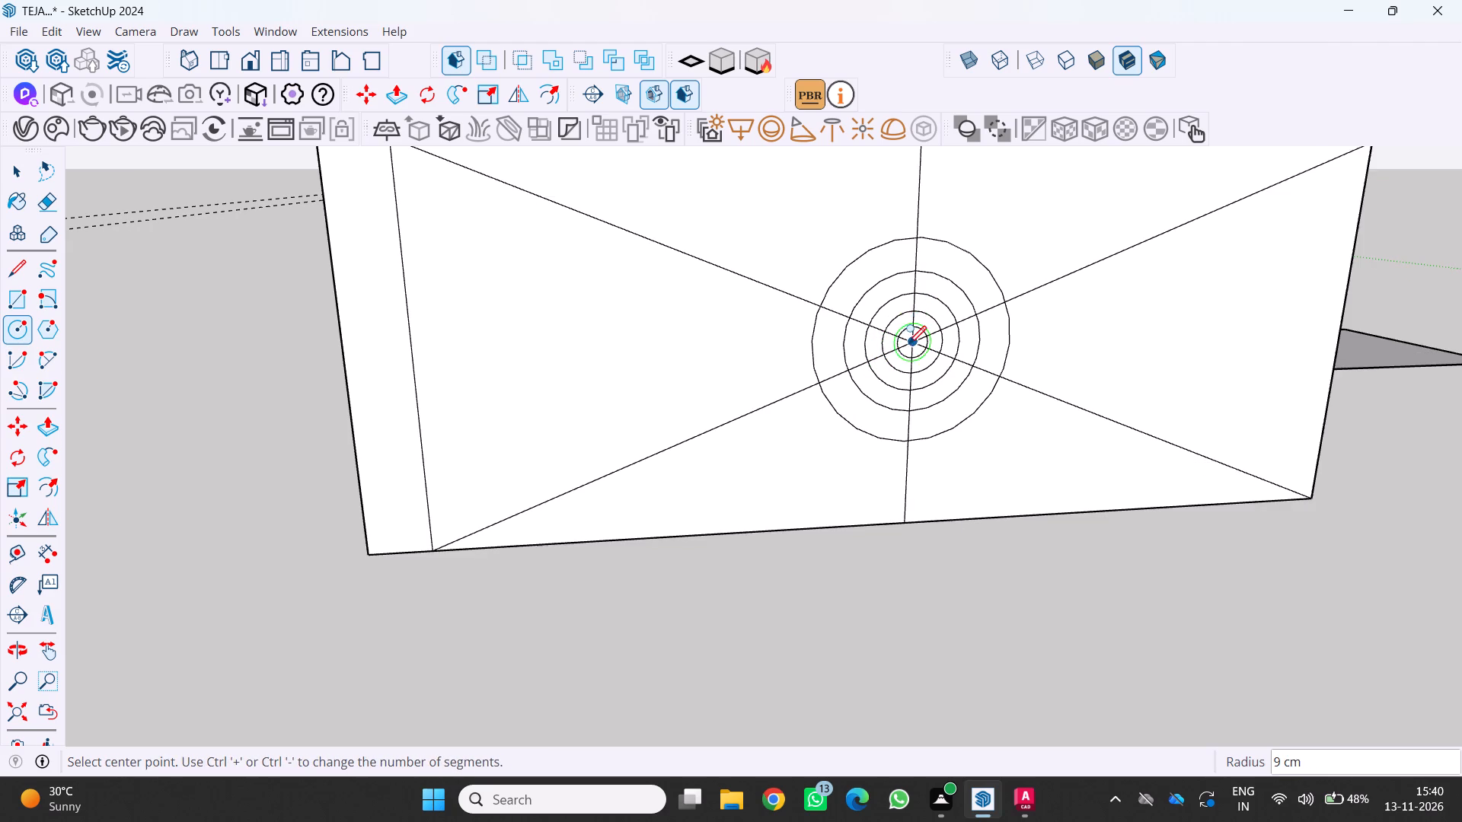
Examine the trial box from several sides, including its unmarked end and the patterned long side.
scroll(905, 346, down, 1)
middle_drag(904, 351, 793, 400)
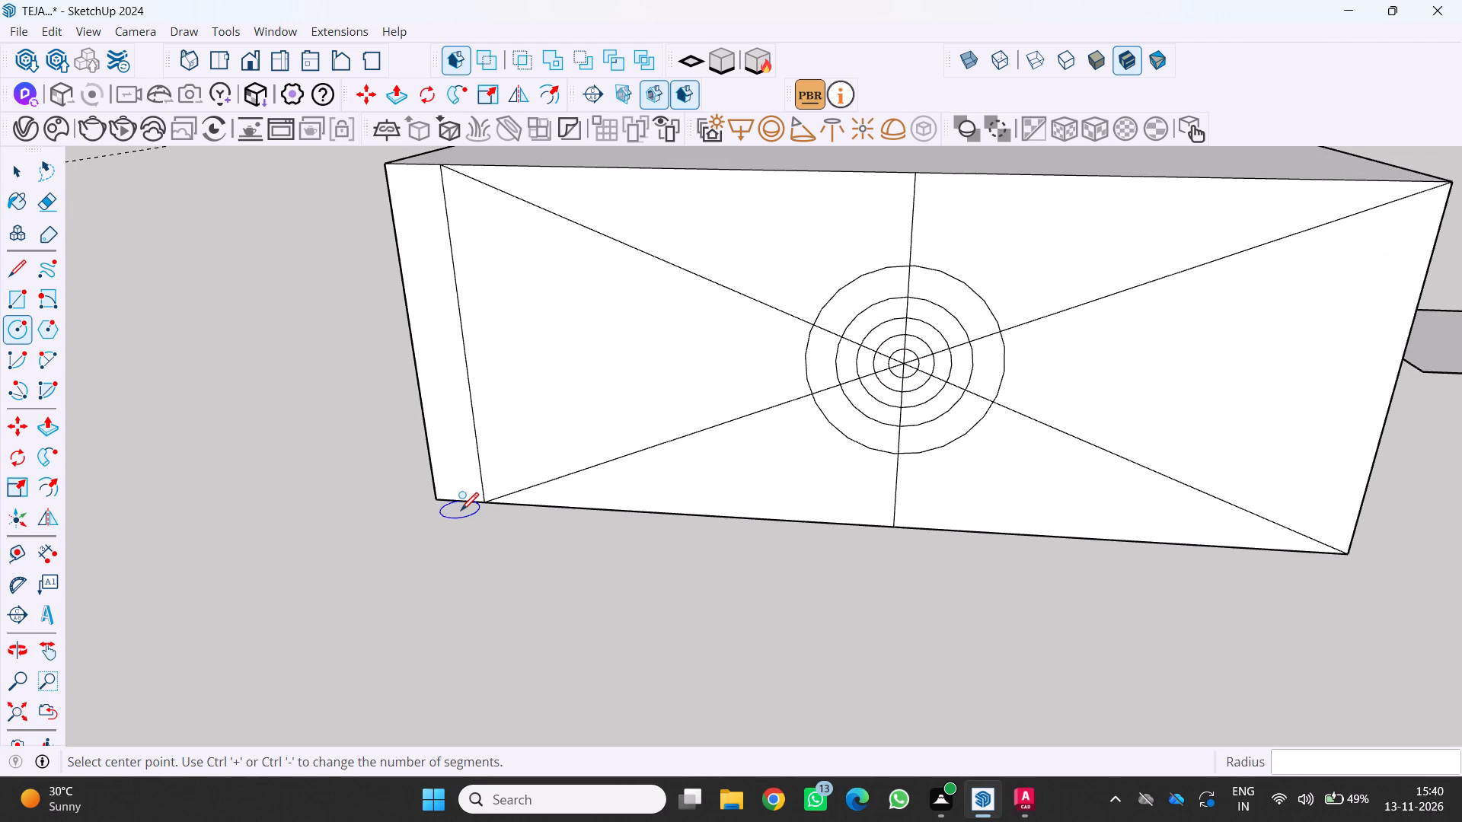
scroll(606, 553, down, 2)
middle_drag(621, 559, 491, 638)
scroll(697, 543, down, 2)
middle_drag(698, 558, 682, 552)
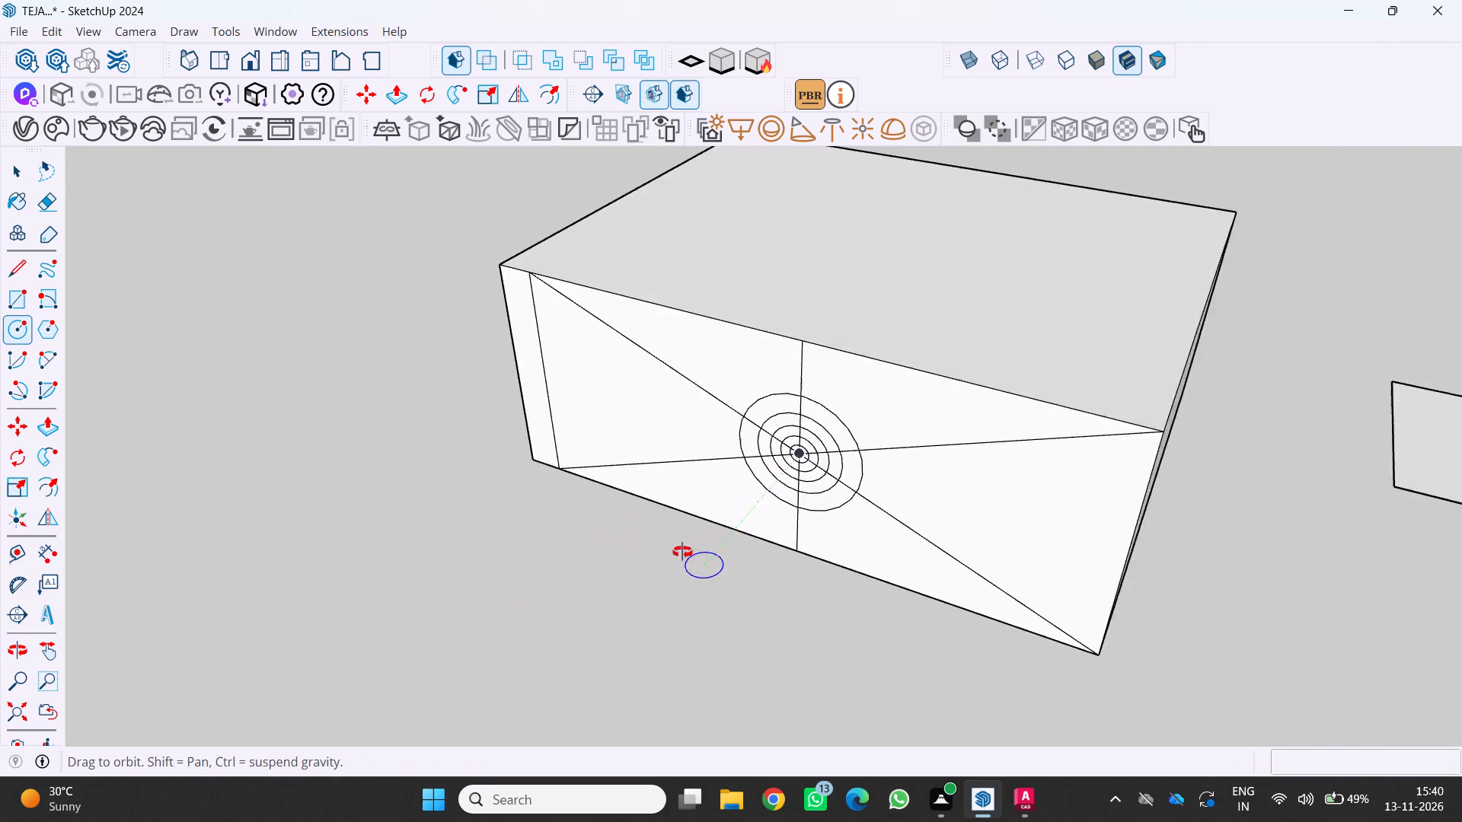
middle_drag(682, 552, 525, 502)
middle_click(525, 502)
middle_drag(1090, 544, 933, 505)
middle_click(931, 504)
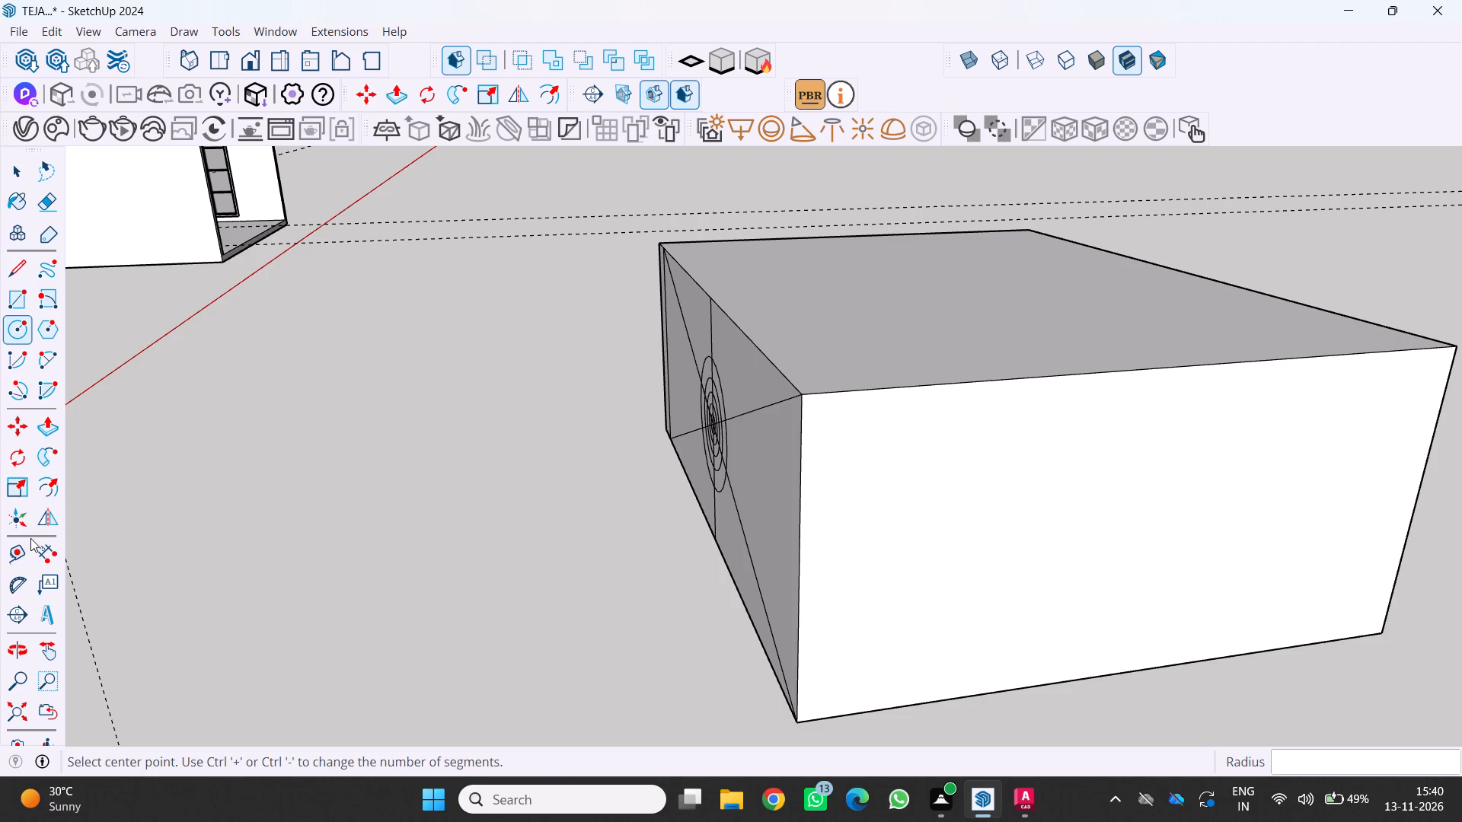
middle_click(33, 547)
middle_click(33, 547)
middle_drag(33, 547, 21, 542)
middle_click(21, 542)
scroll(21, 542, down, 4)
scroll(479, 601, down, 2)
middle_drag(486, 596, 445, 530)
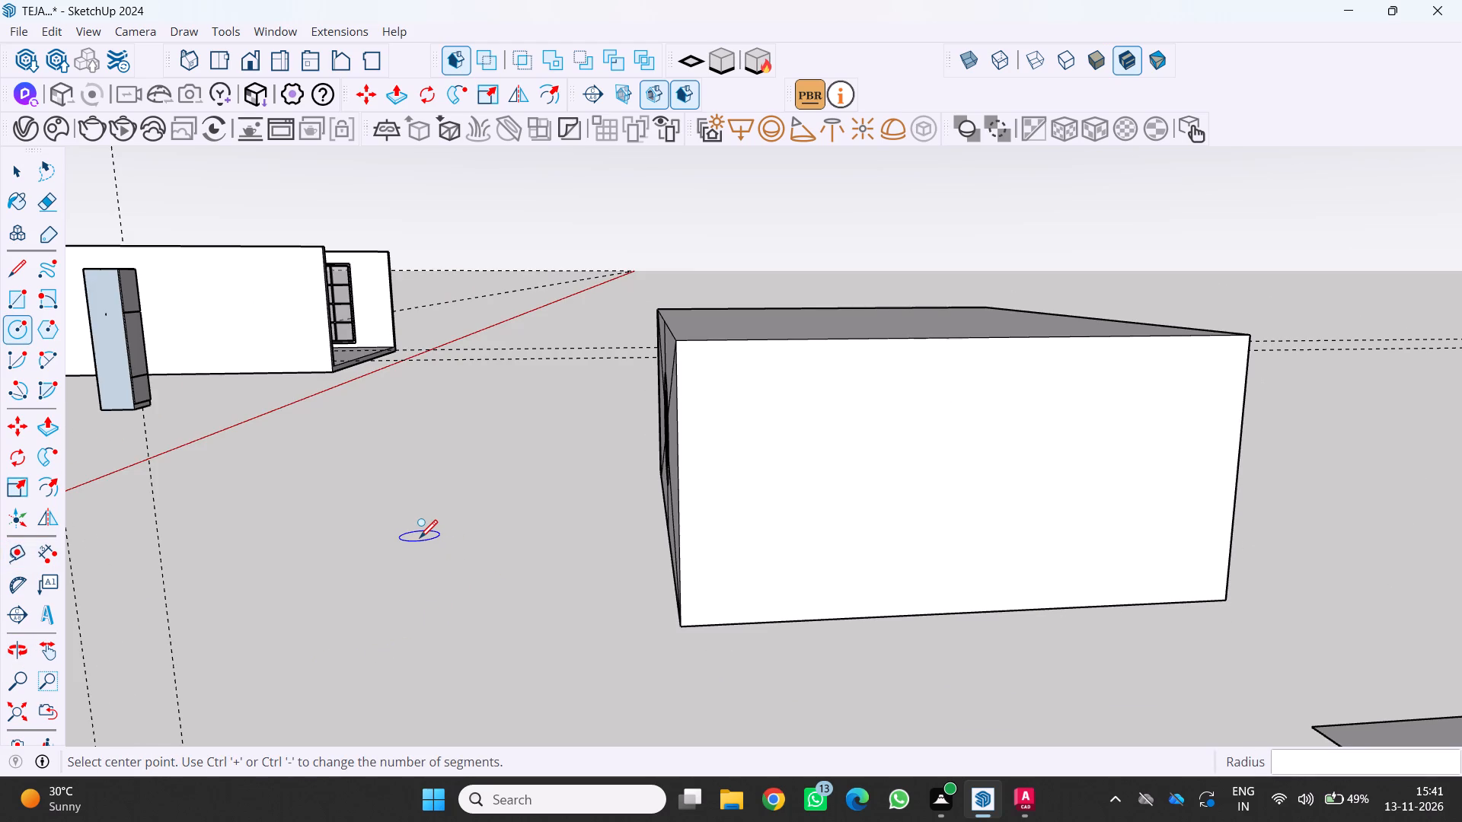
scroll(269, 515, down, 4)
middle_drag(368, 503, 658, 442)
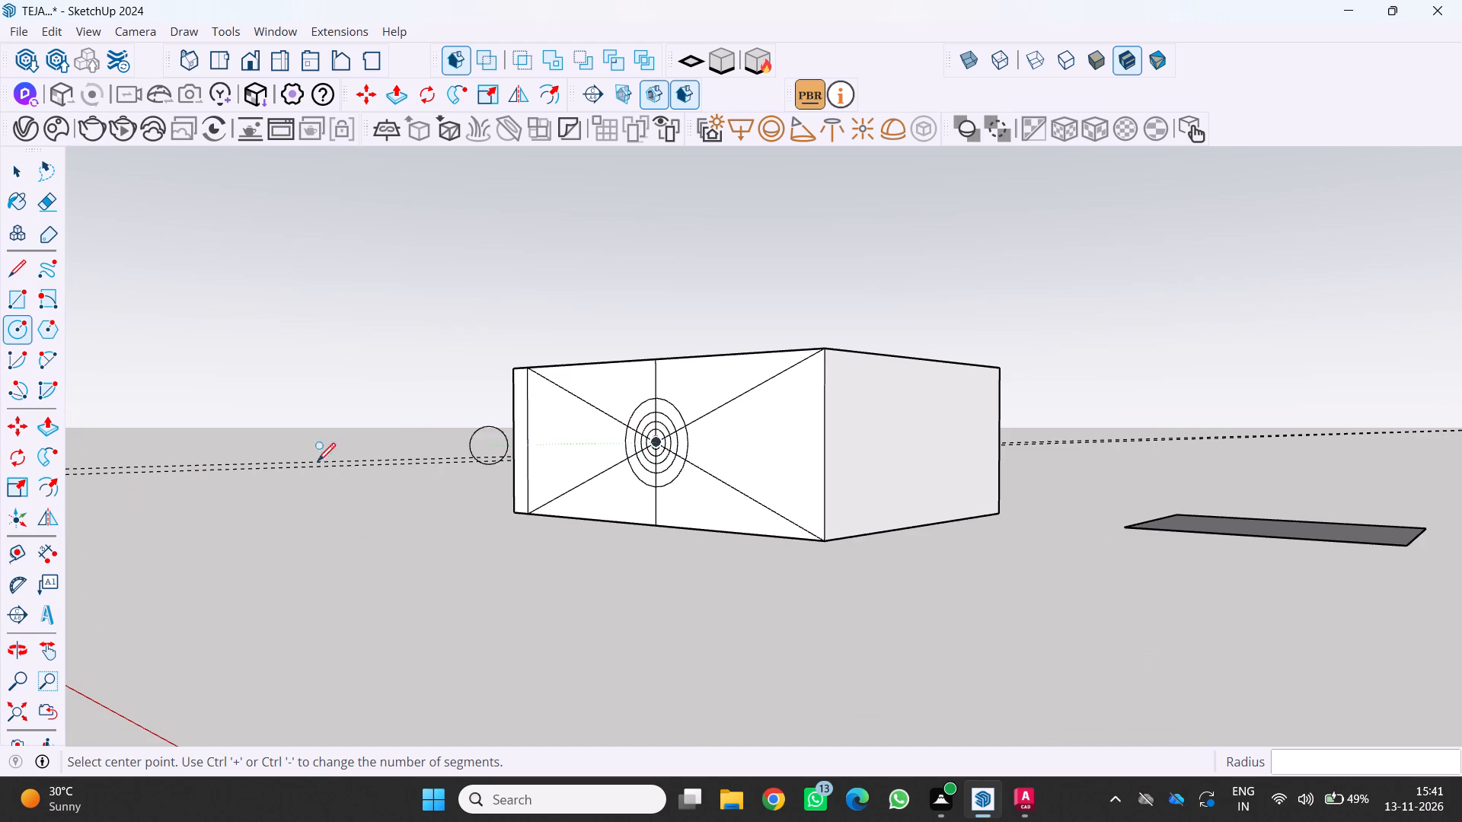
scroll(340, 566, down, 2)
middle_drag(347, 569, 373, 588)
middle_click(373, 588)
middle_click(373, 588)
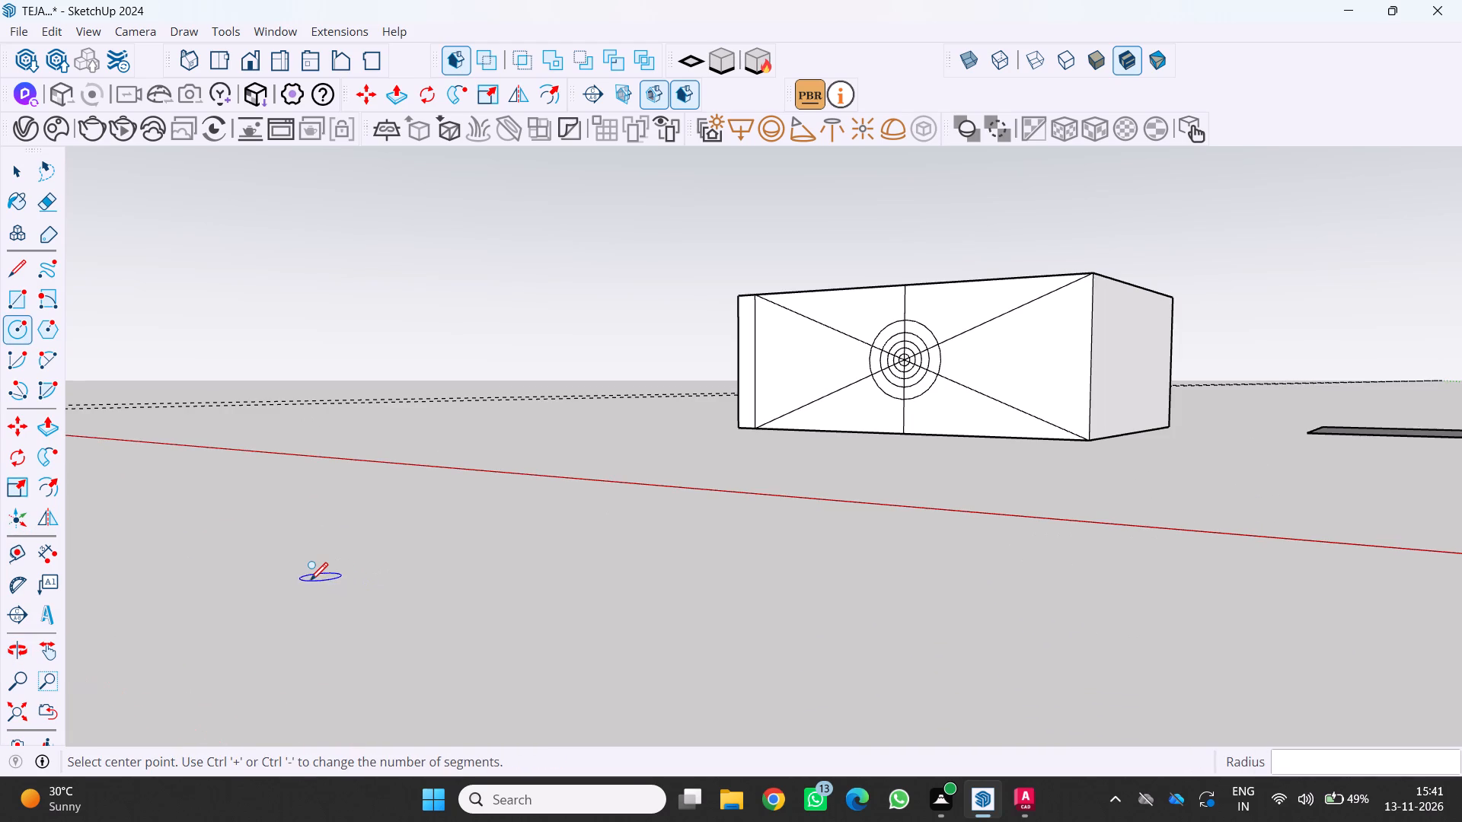
scroll(308, 580, down, 1)
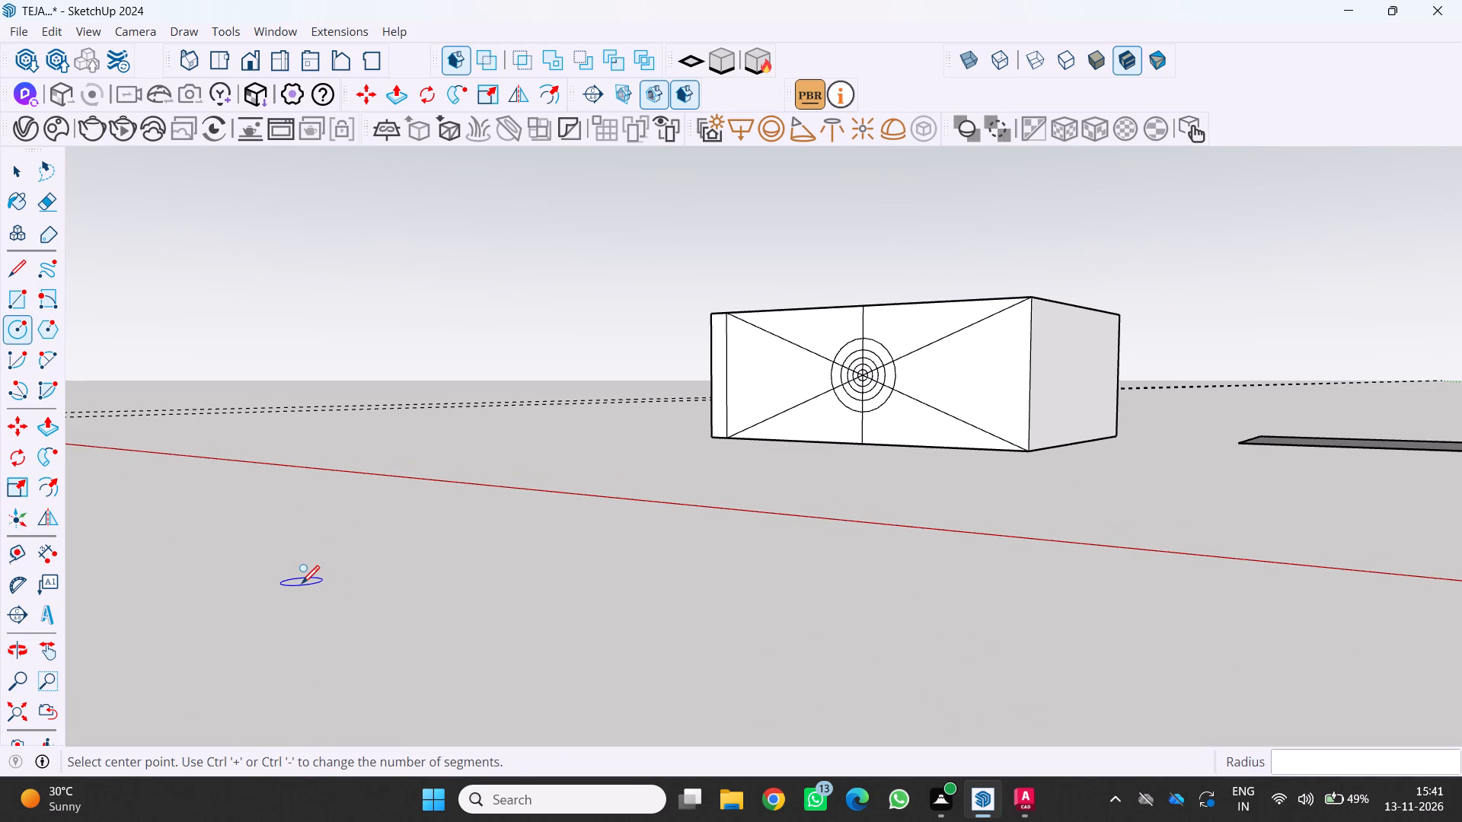
Push two upper ring segments of the concentric circles inward, the outermost ring's by about 65 cm and the middle ring's by about 39 cm.
scroll(592, 472, up, 3)
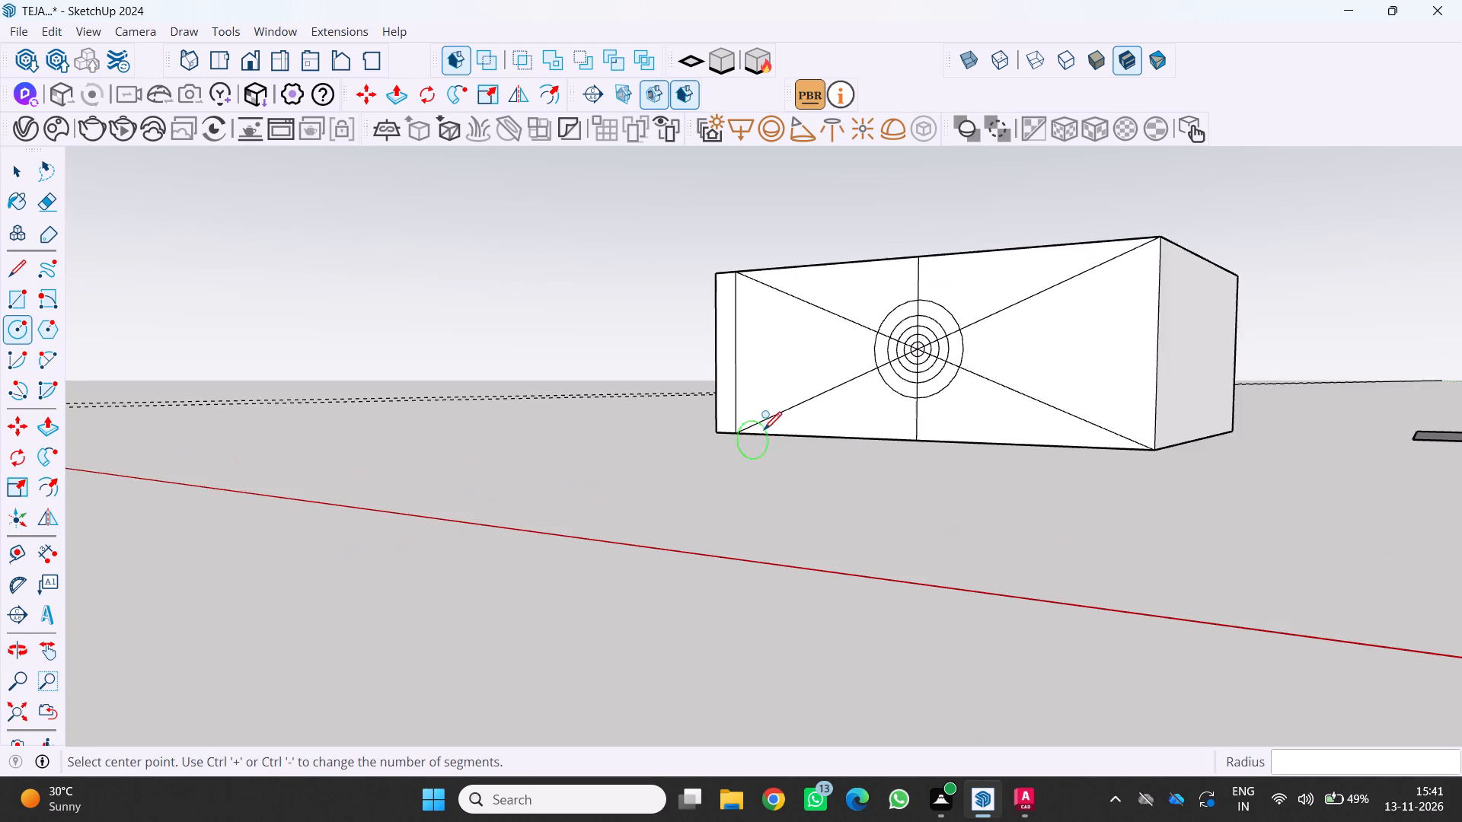
middle_drag(766, 429, 975, 476)
scroll(809, 440, up, 1)
scroll(939, 409, up, 3)
key(p)
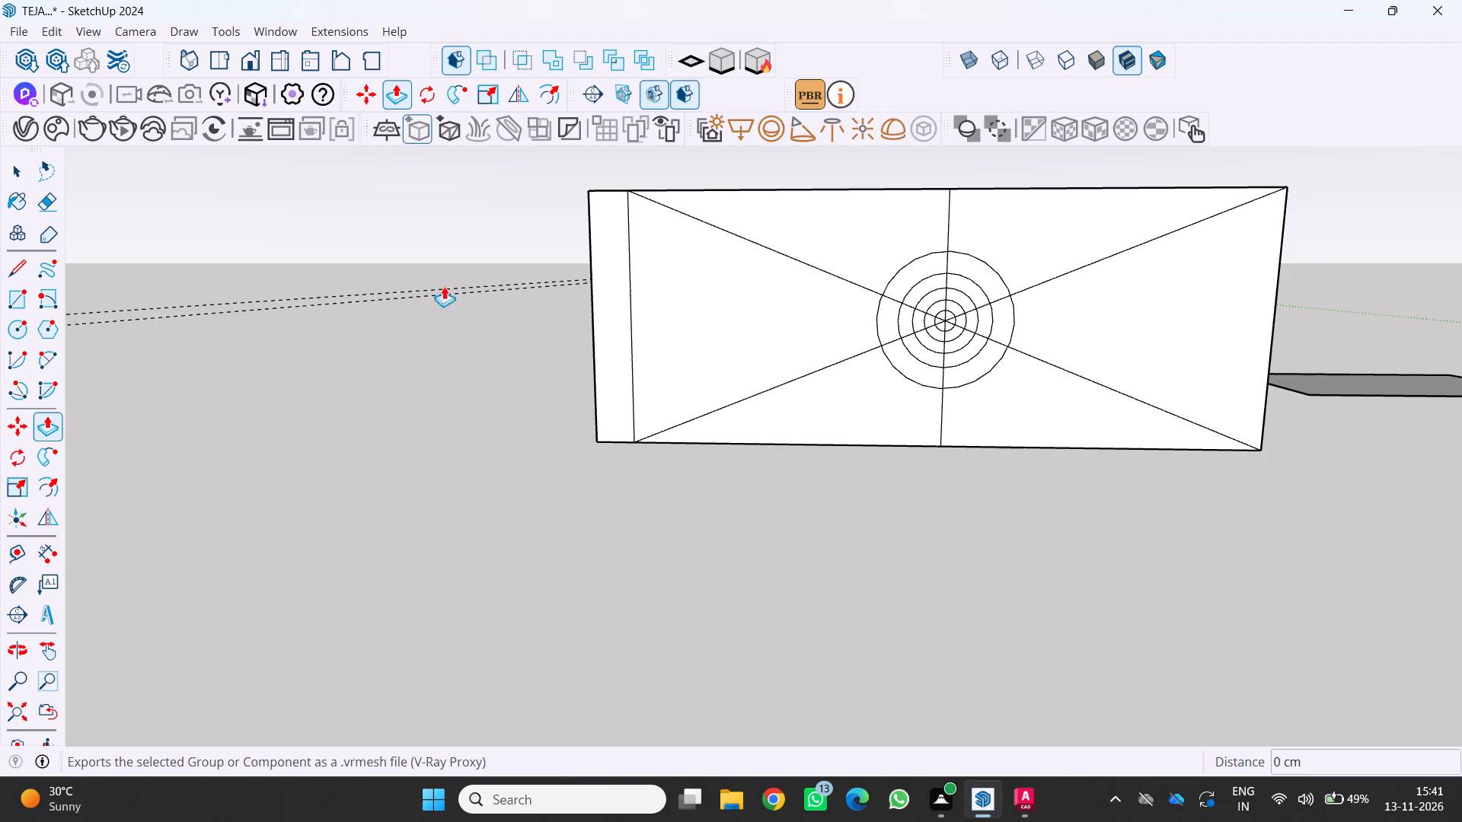
scroll(926, 220, up, 4)
drag(906, 274, 906, 275)
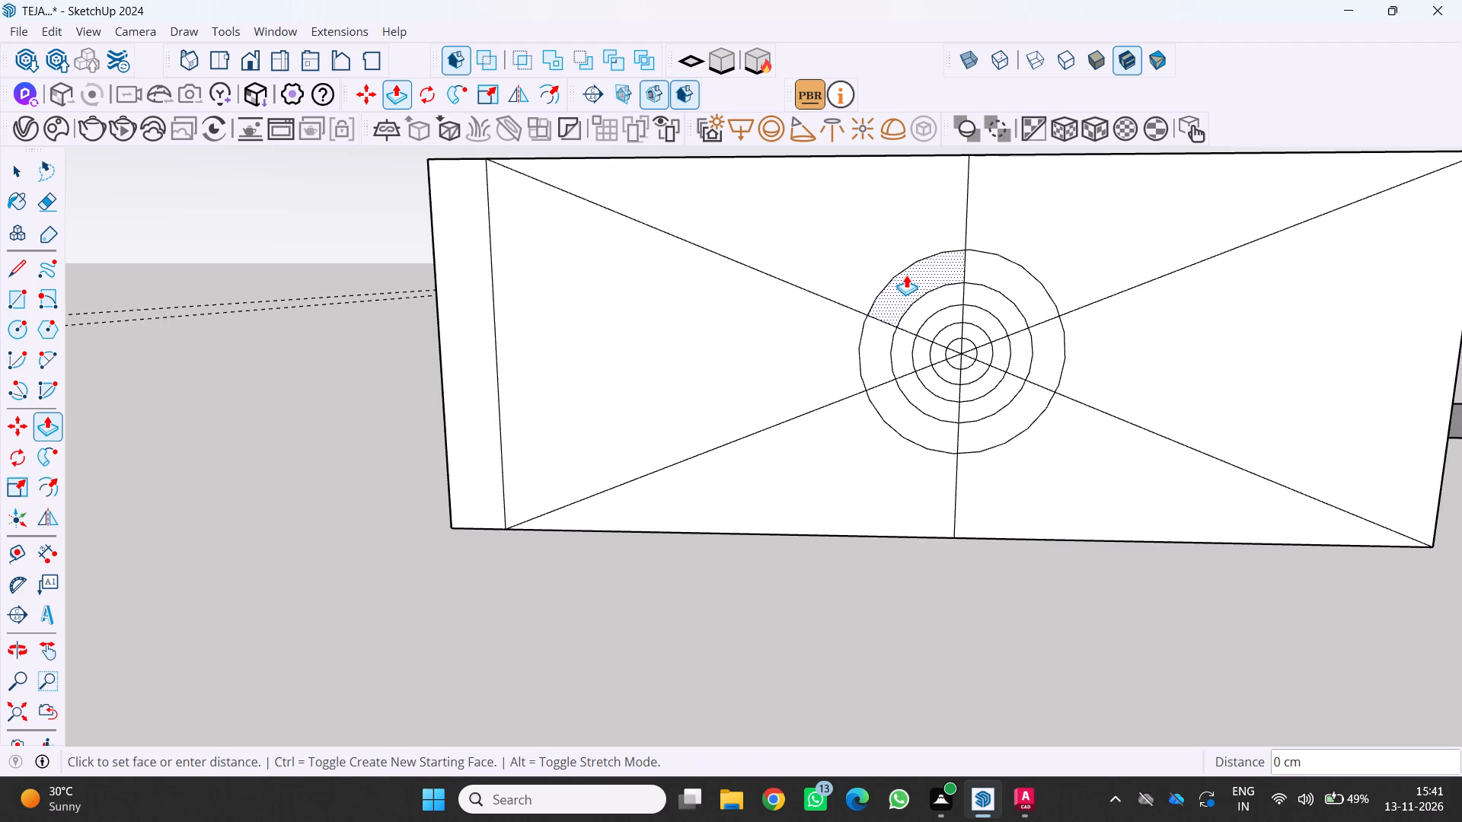
drag(906, 275, 896, 279)
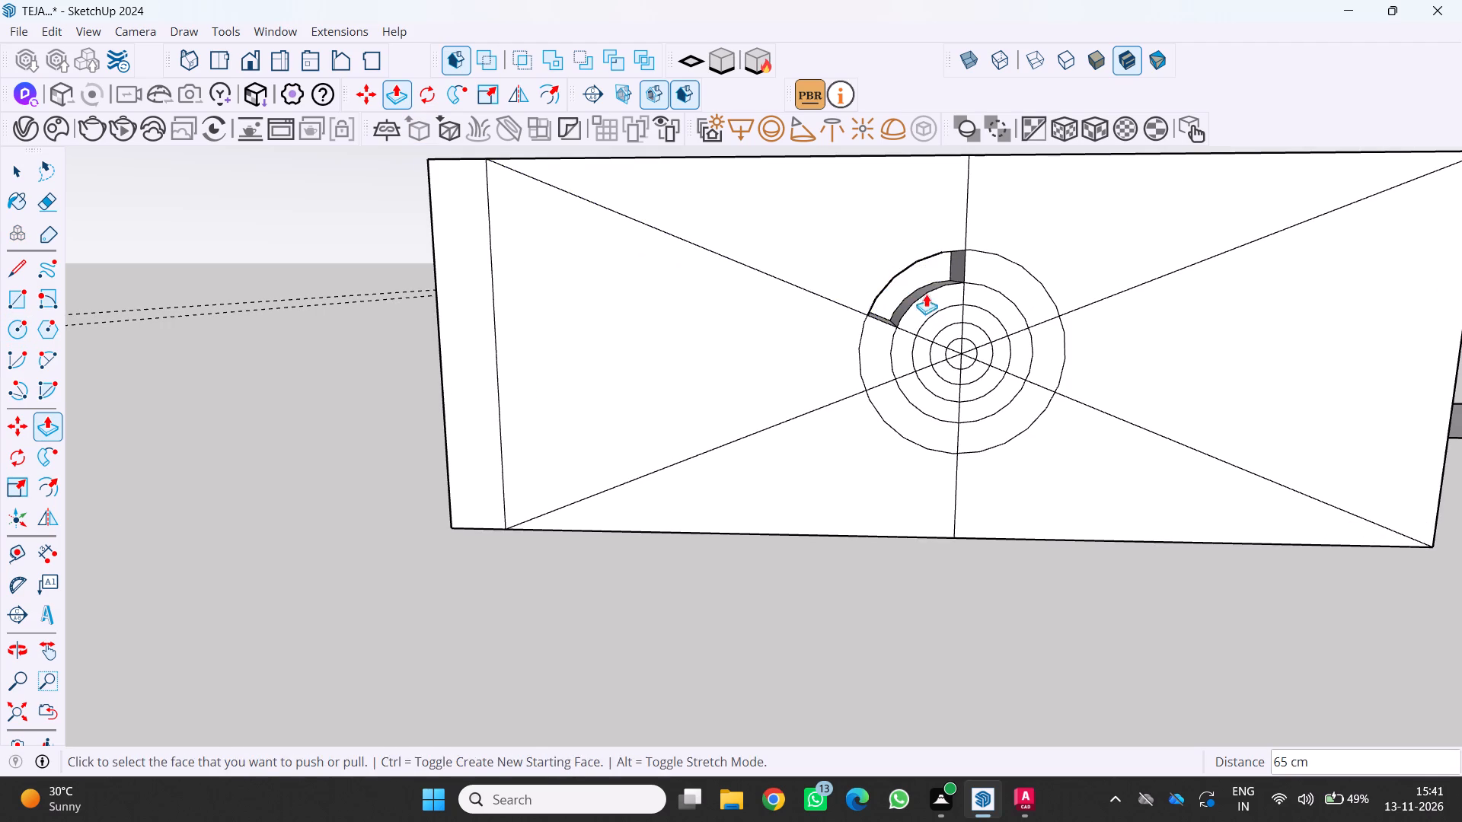
middle_drag(925, 298, 883, 309)
scroll(897, 341, up, 3)
drag(943, 321, 937, 317)
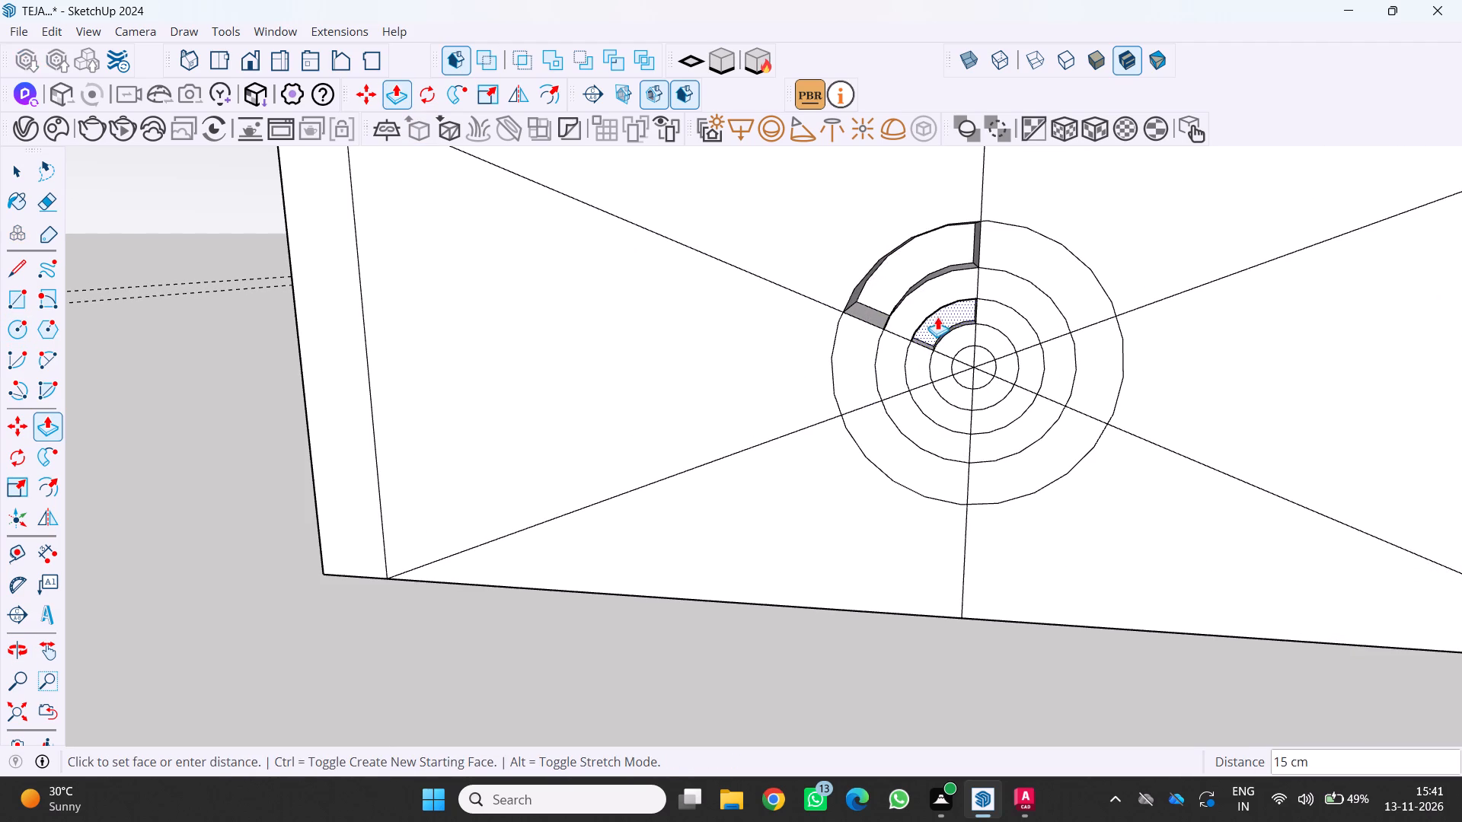
drag(937, 317, 937, 314)
Push two wedges of the innermost circle inward, the lower-left one by about 7 cm and the upper-right one by about 5 cm.
scroll(943, 339, up, 5)
click(967, 383)
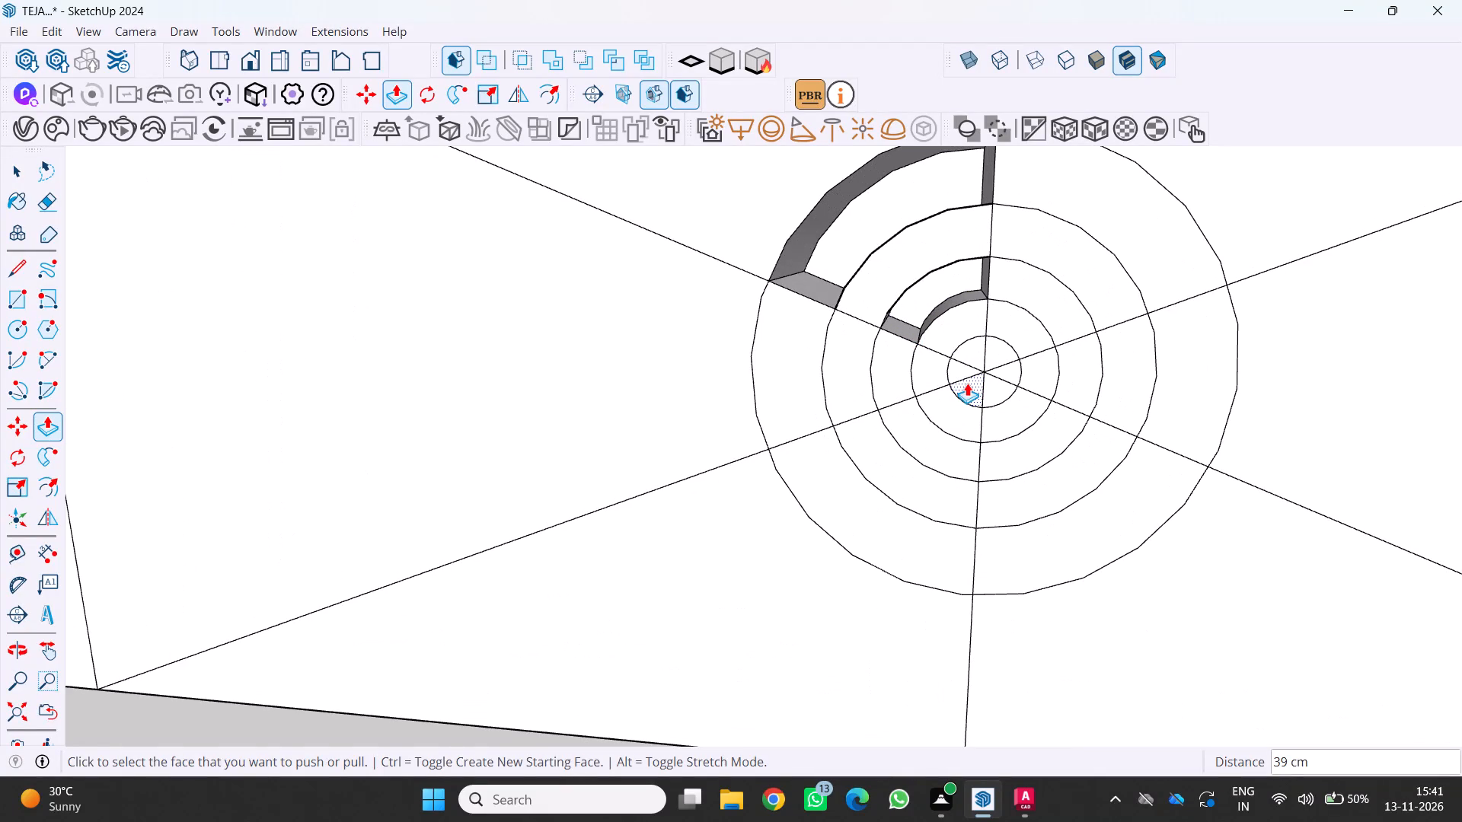
scroll(985, 401, up, 3)
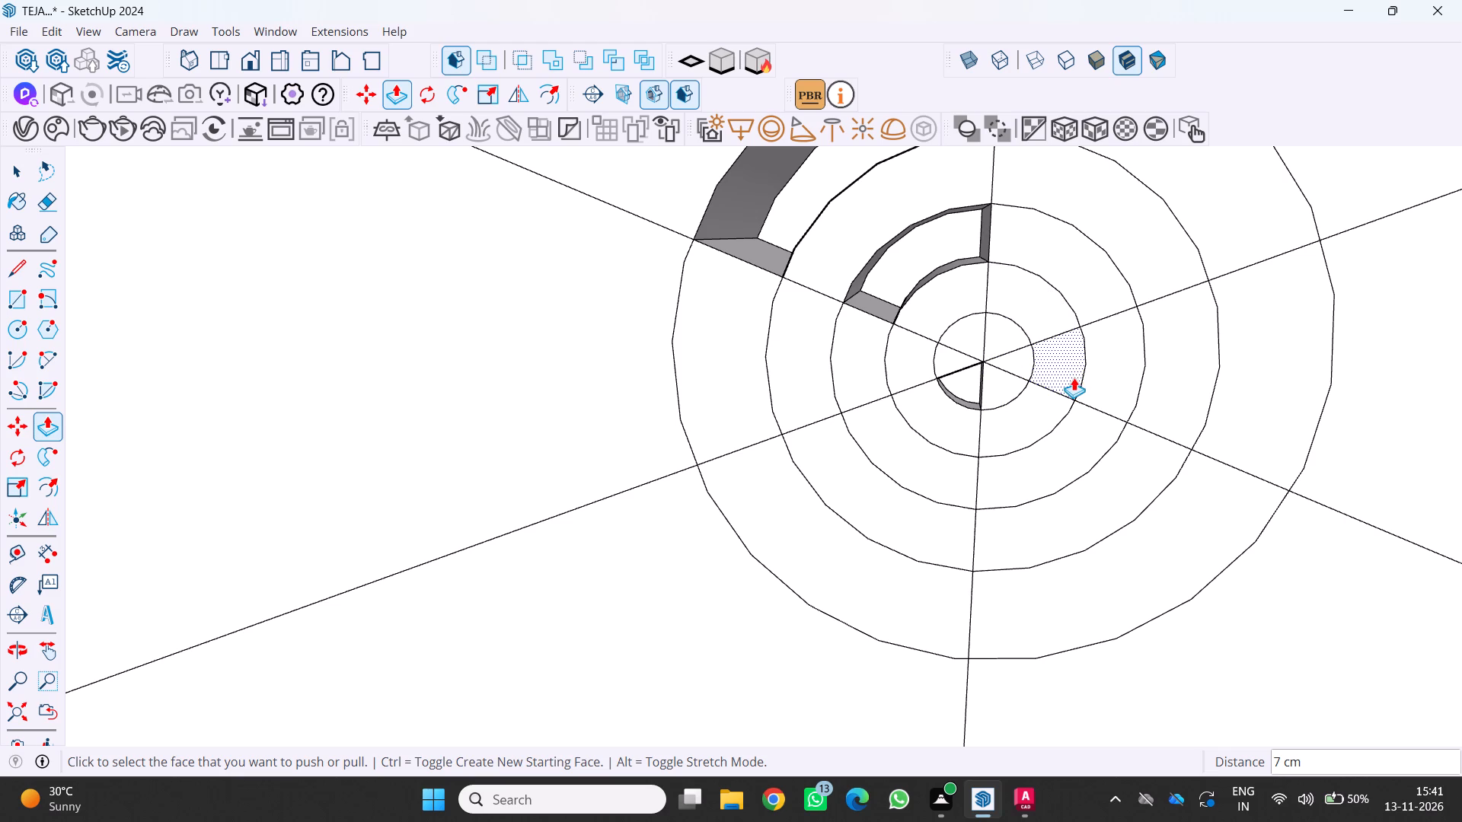
middle_drag(1143, 381, 1069, 508)
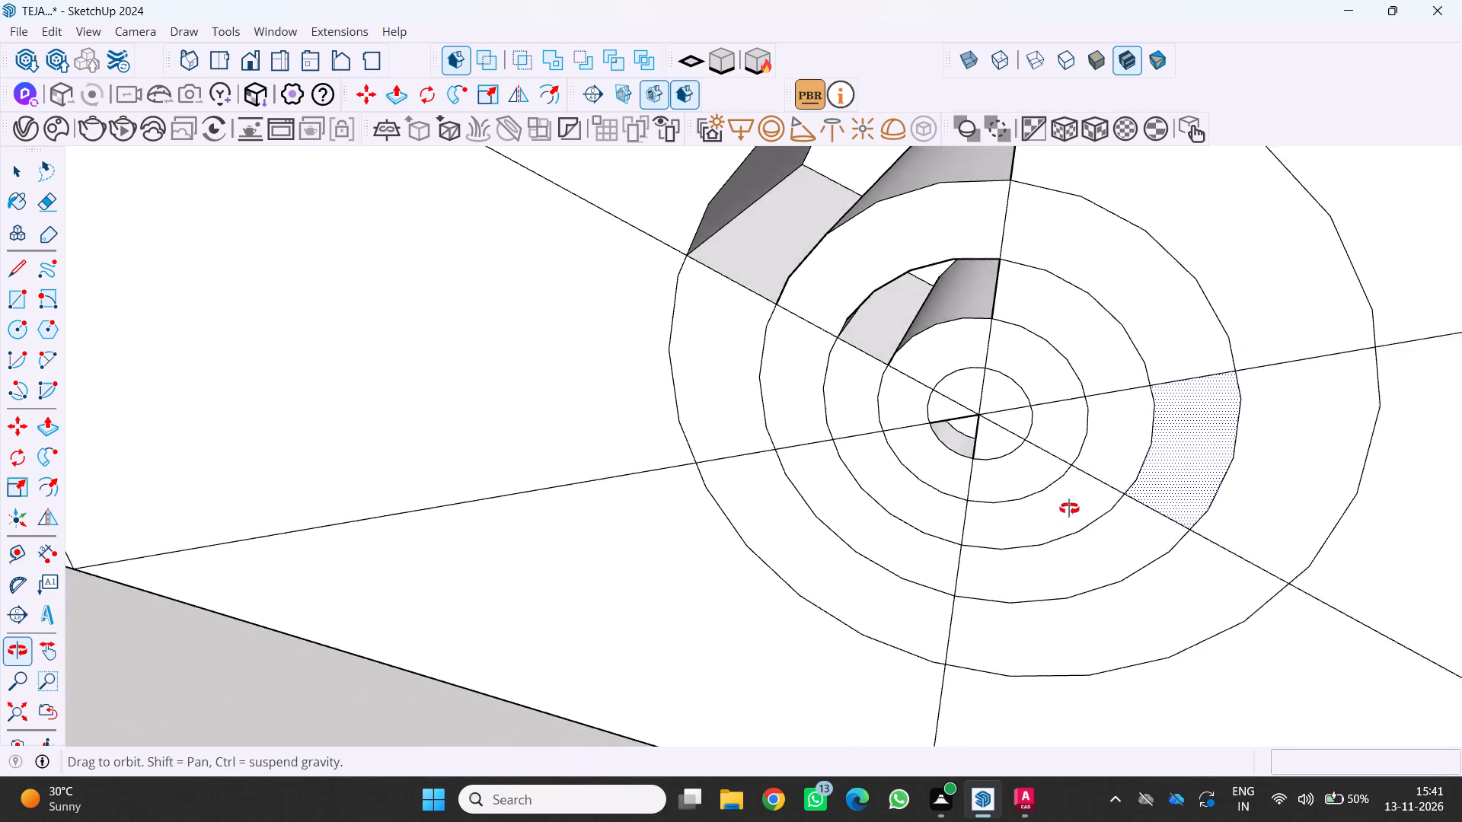
middle_drag(1069, 508, 969, 460)
scroll(978, 472, up, 1)
scroll(975, 400, up, 1)
drag(975, 387, 992, 380)
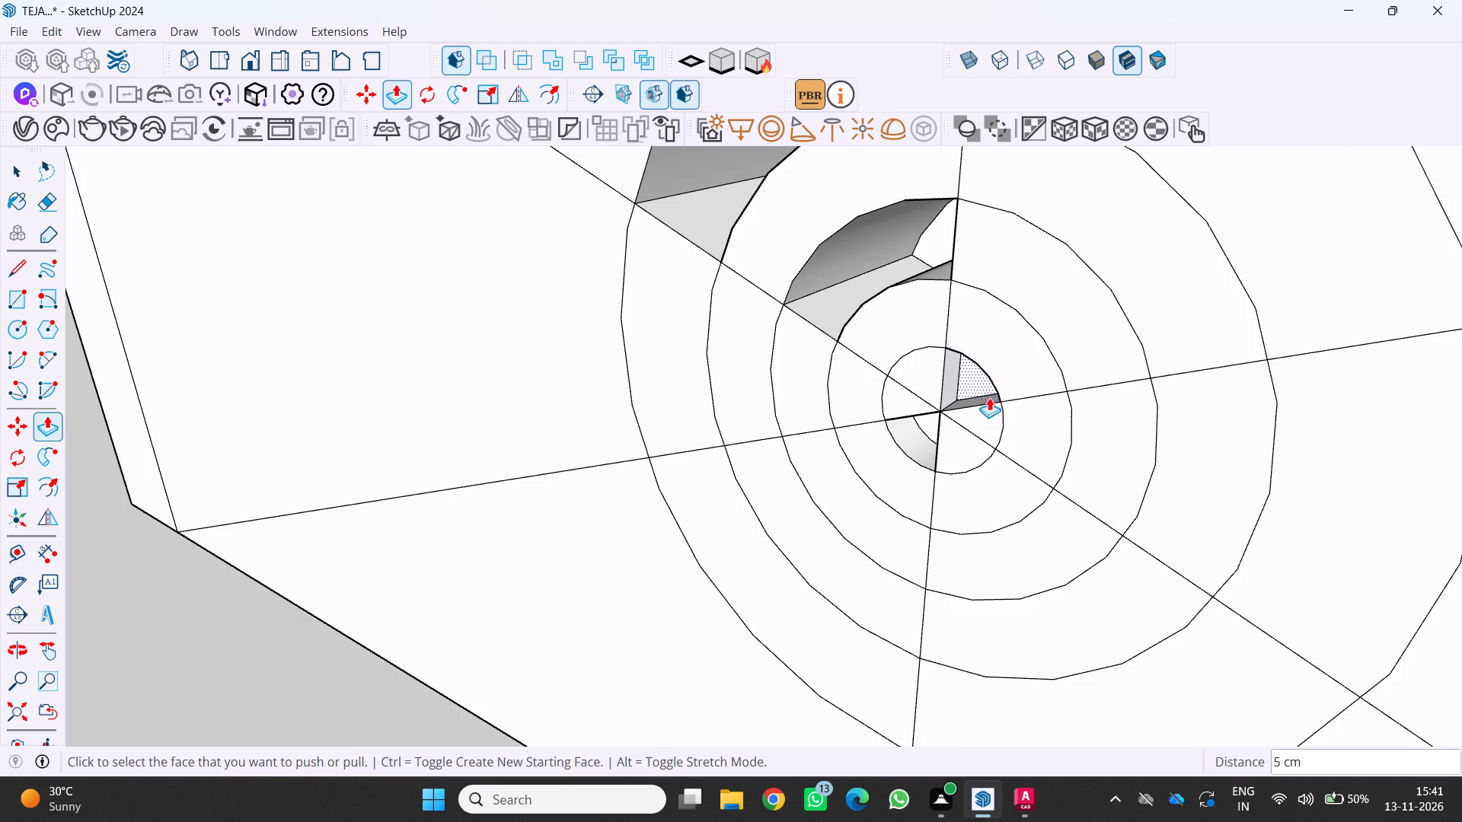
Pull the innermost circle's right wedge outward about 5 cm and push its left wedge inward about 7 cm.
scroll(973, 419, up, 2)
middle_drag(974, 421, 1147, 380)
drag(962, 389, 958, 400)
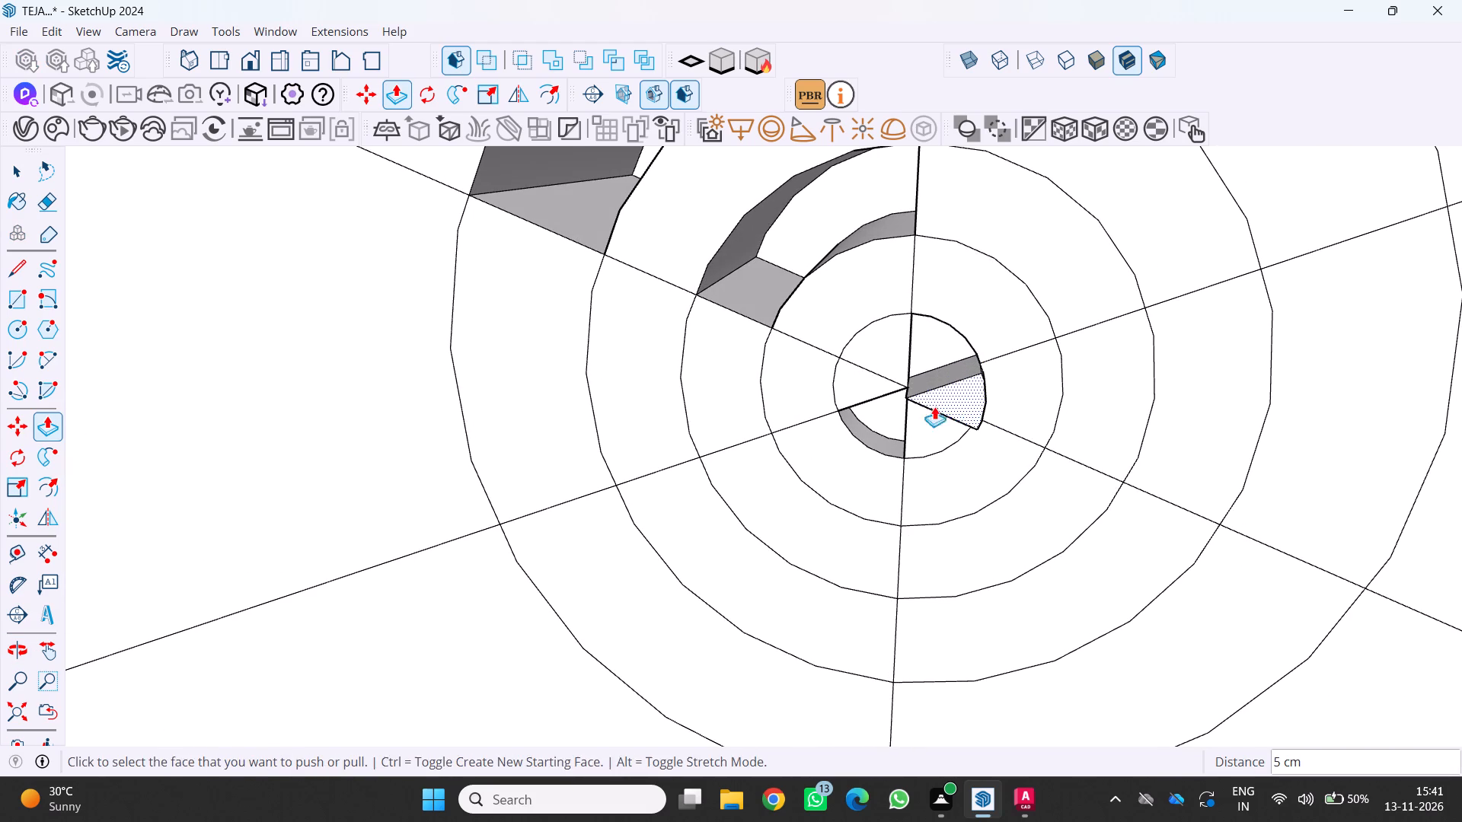
middle_drag(836, 404, 888, 348)
scroll(860, 375, up, 2)
click(863, 372)
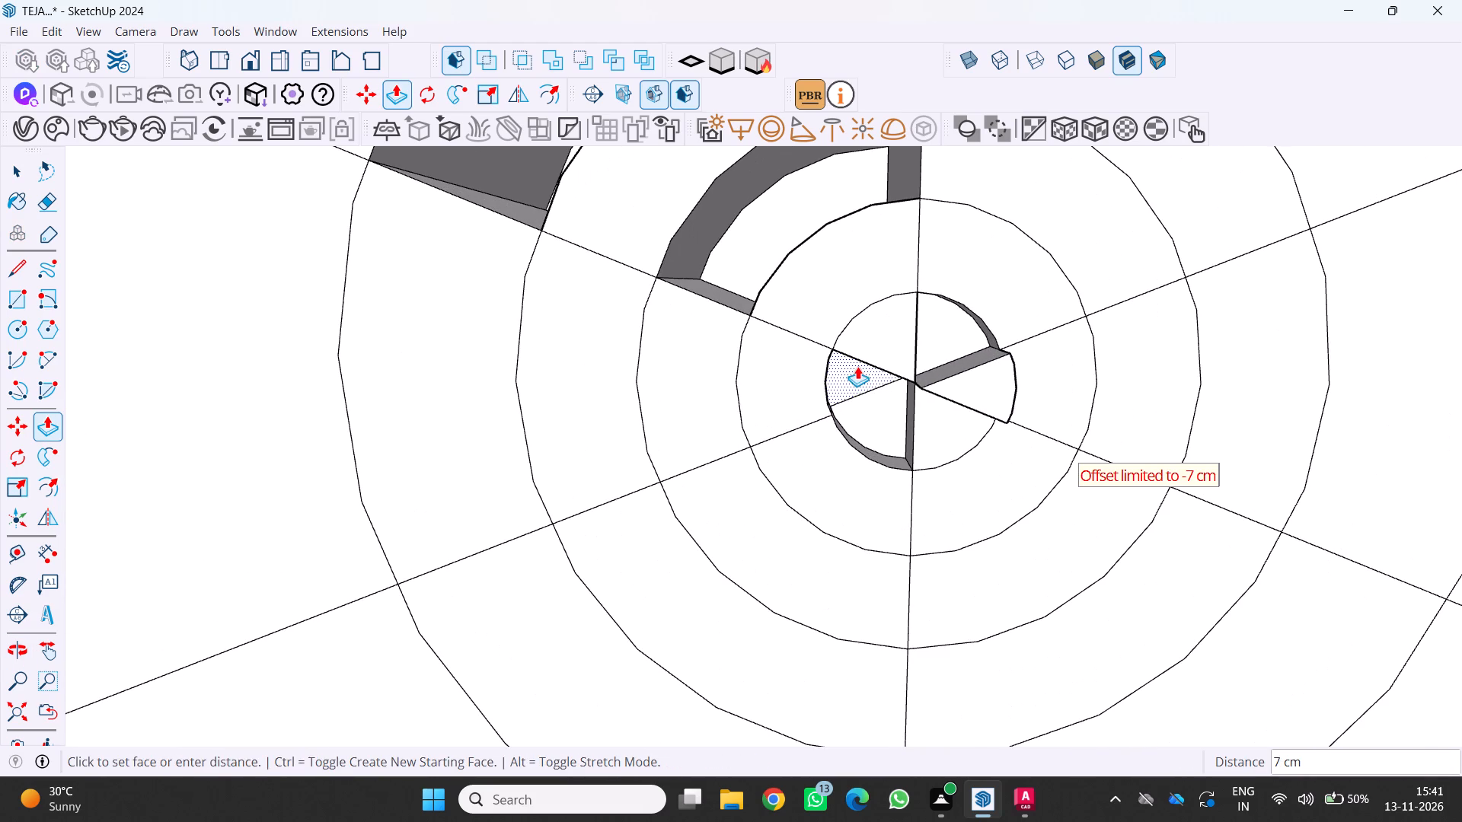
Pull the innermost circle's upper-left and lower-left wedges outward beyond the panel face.
scroll(873, 355, up, 2)
drag(883, 345, 889, 352)
scroll(934, 438, up, 2)
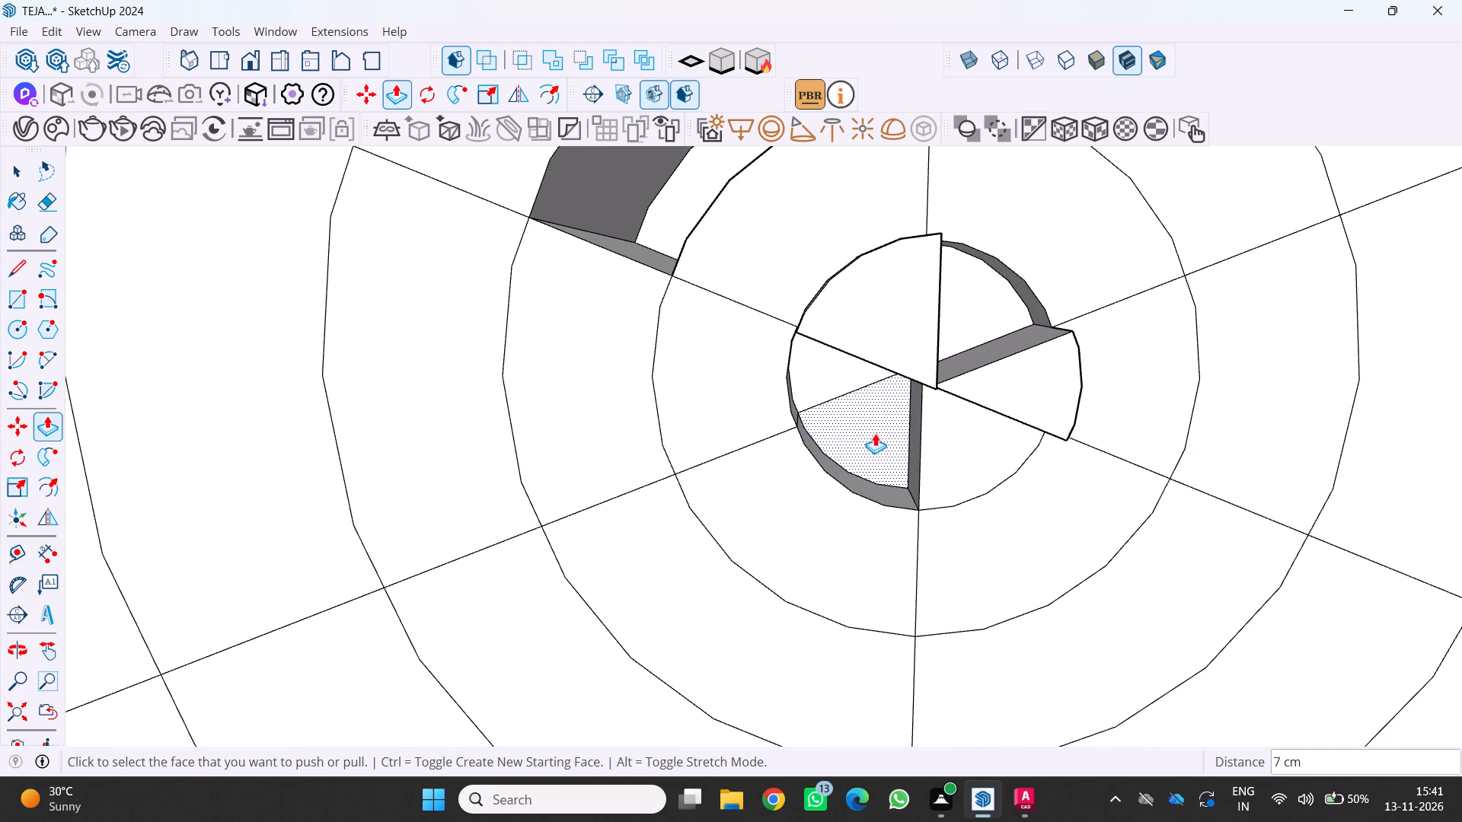
drag(875, 433, 899, 474)
drag(883, 443, 940, 410)
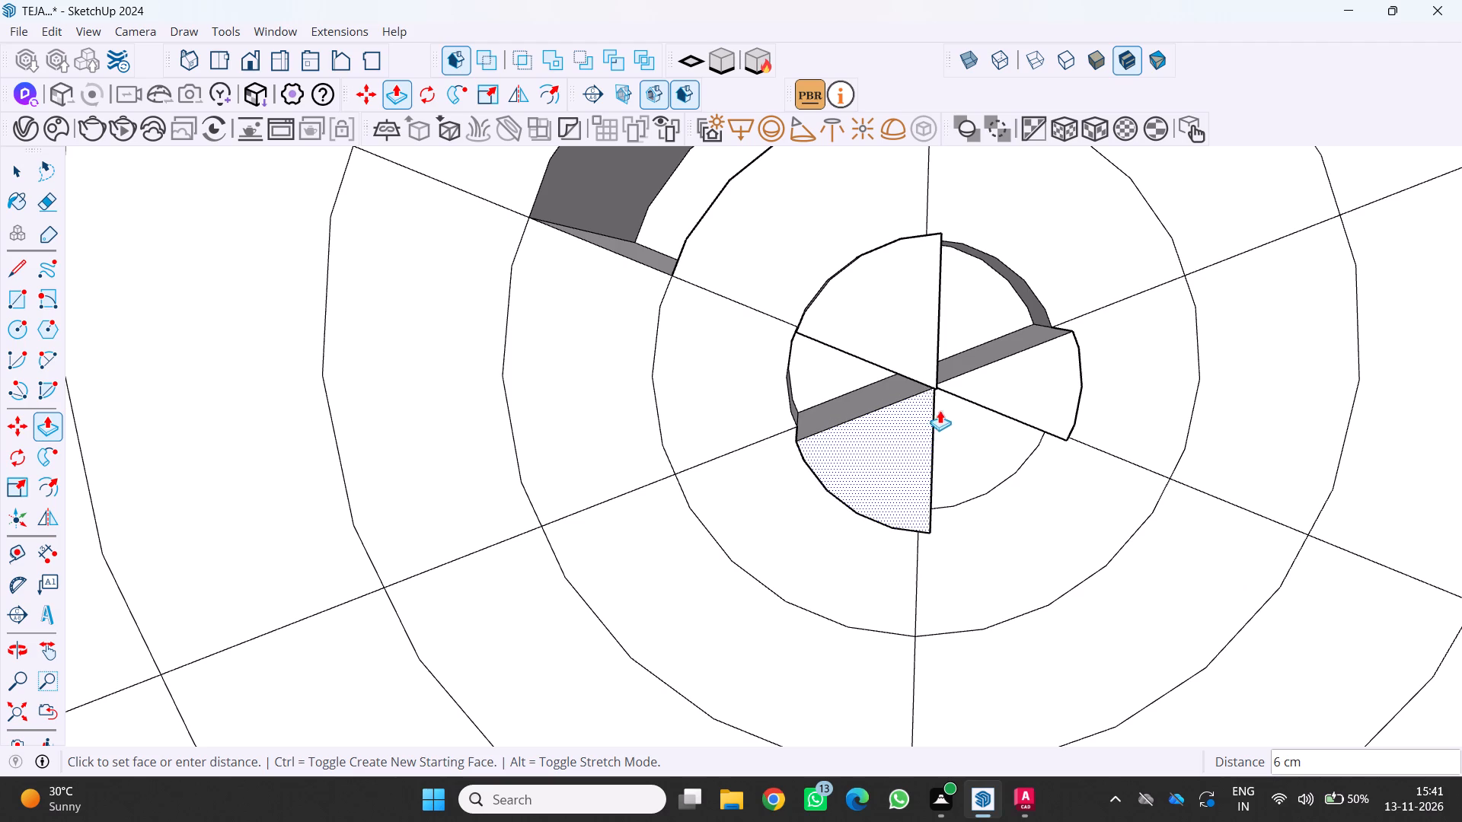
drag(940, 410, 943, 384)
Adjust the innermost circle's upper-left wedge by about 2 cm, snapping it to the shared centre point of the raised wedges.
scroll(941, 385, up, 2)
middle_drag(939, 385, 810, 339)
scroll(821, 343, up, 1)
middle_click(809, 338)
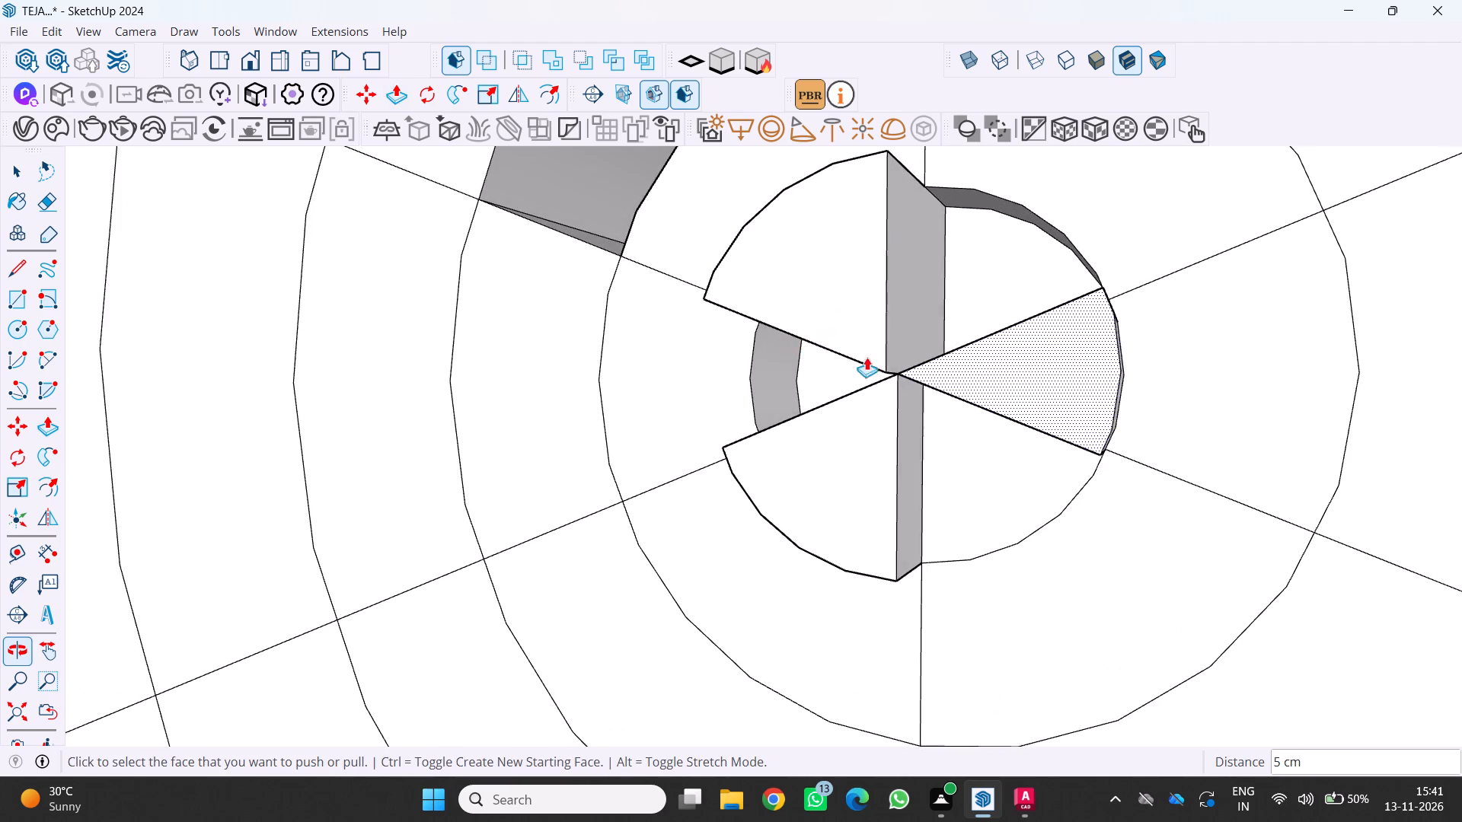
scroll(877, 360, up, 3)
drag(843, 328, 897, 381)
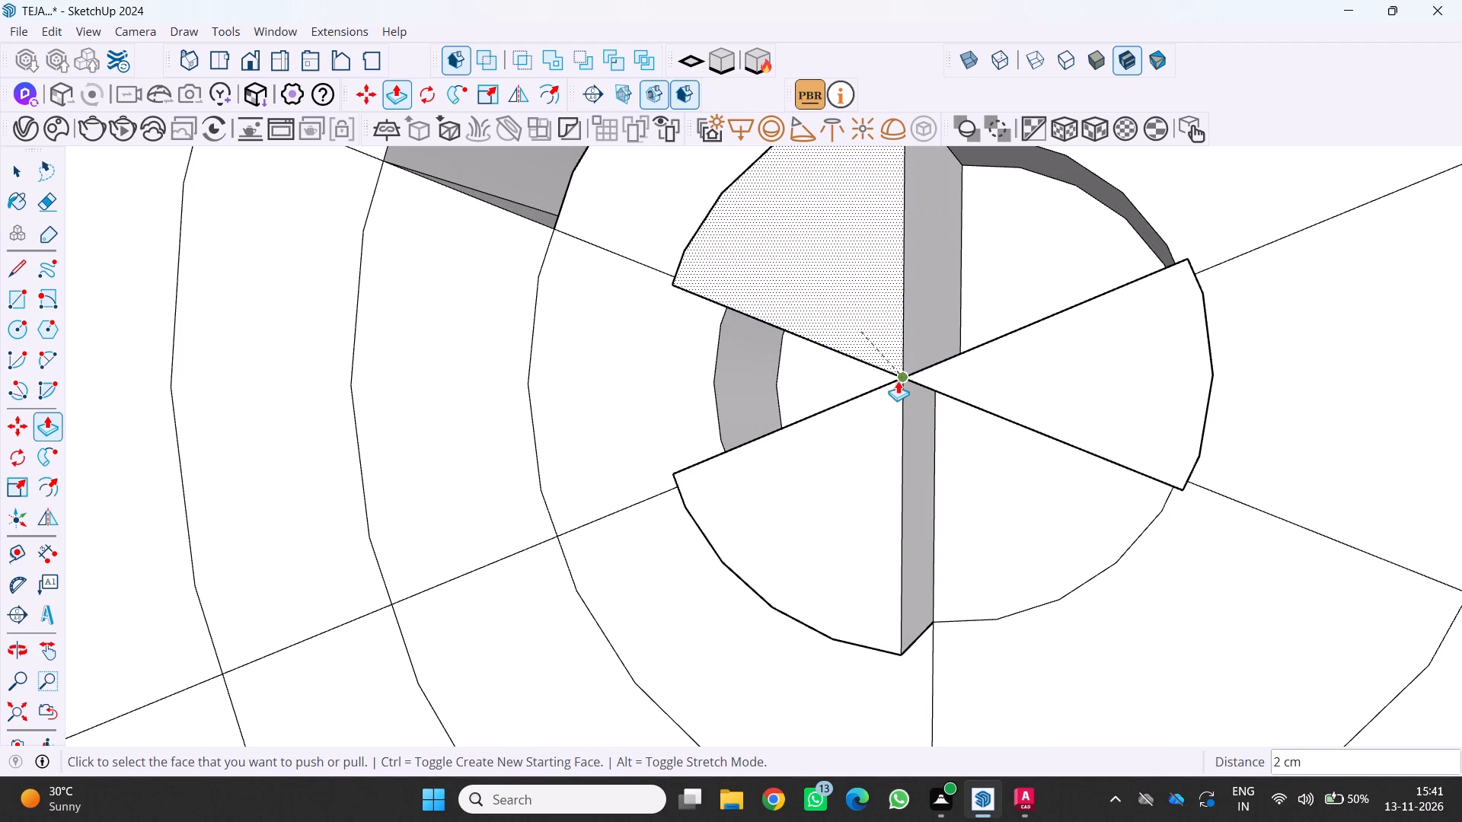
Examine the raised and recessed wedges of the innermost circle and the surrounding rings from several angles.
scroll(881, 416, down, 4)
middle_drag(891, 475, 1071, 478)
middle_click(1071, 479)
scroll(1071, 479, down, 4)
middle_click(1072, 479)
middle_drag(978, 505, 851, 521)
scroll(852, 520, down, 4)
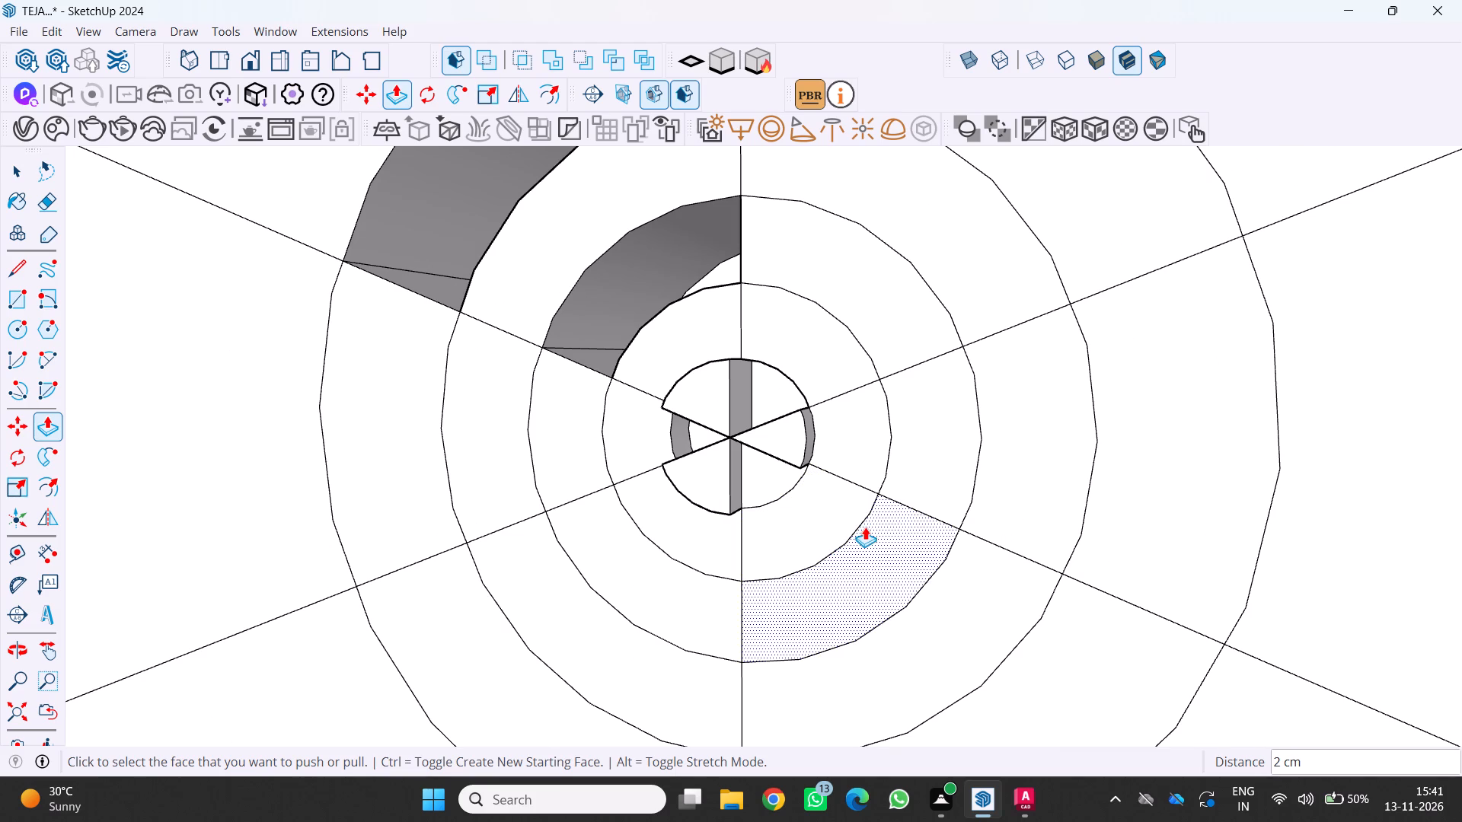
middle_drag(902, 521, 747, 485)
scroll(795, 481, up, 2)
middle_drag(828, 487, 972, 515)
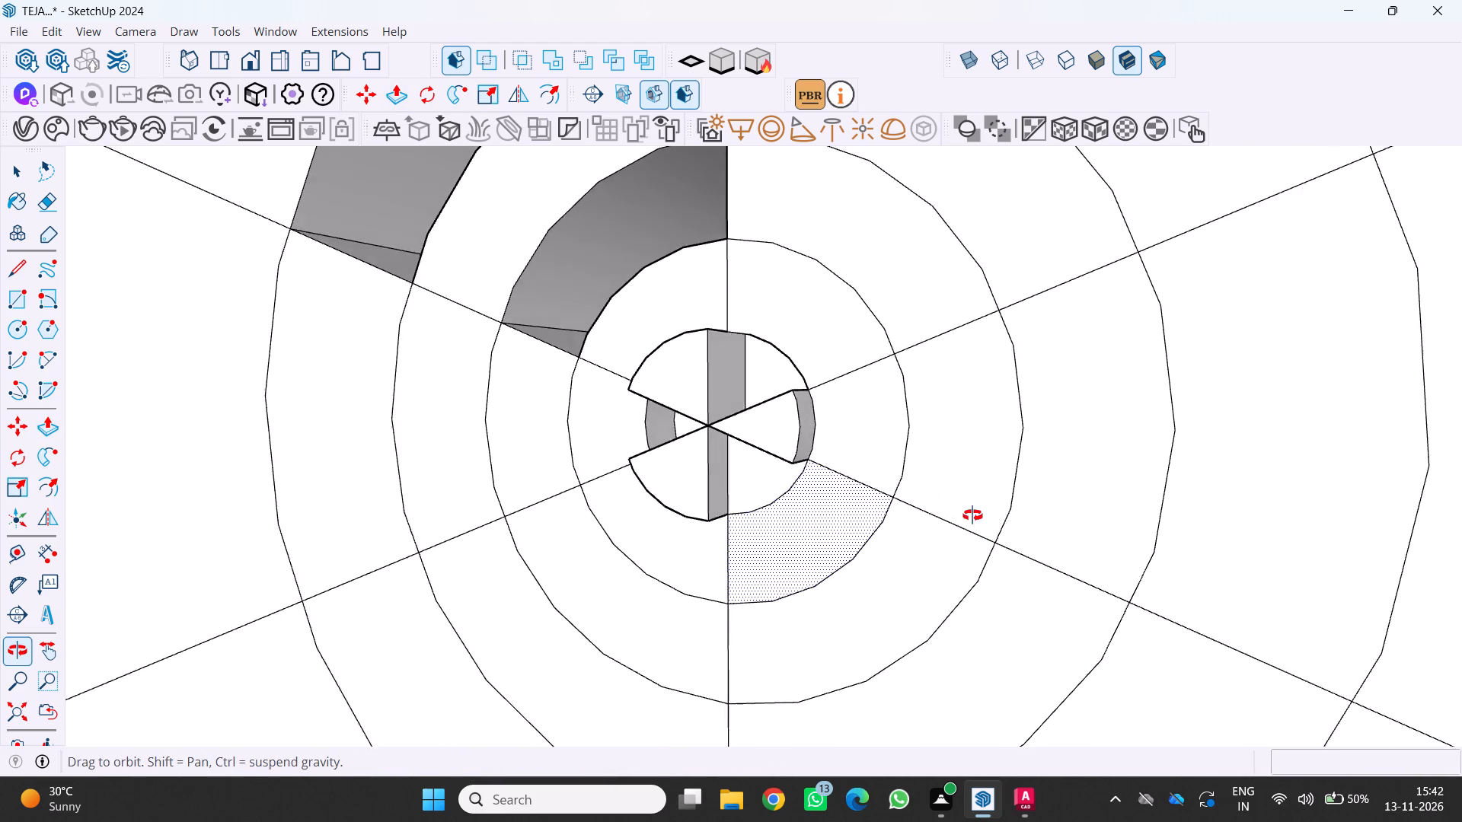
middle_drag(972, 515, 1055, 492)
scroll(637, 333, up, 1)
middle_drag(634, 335, 806, 391)
middle_drag(811, 393, 819, 395)
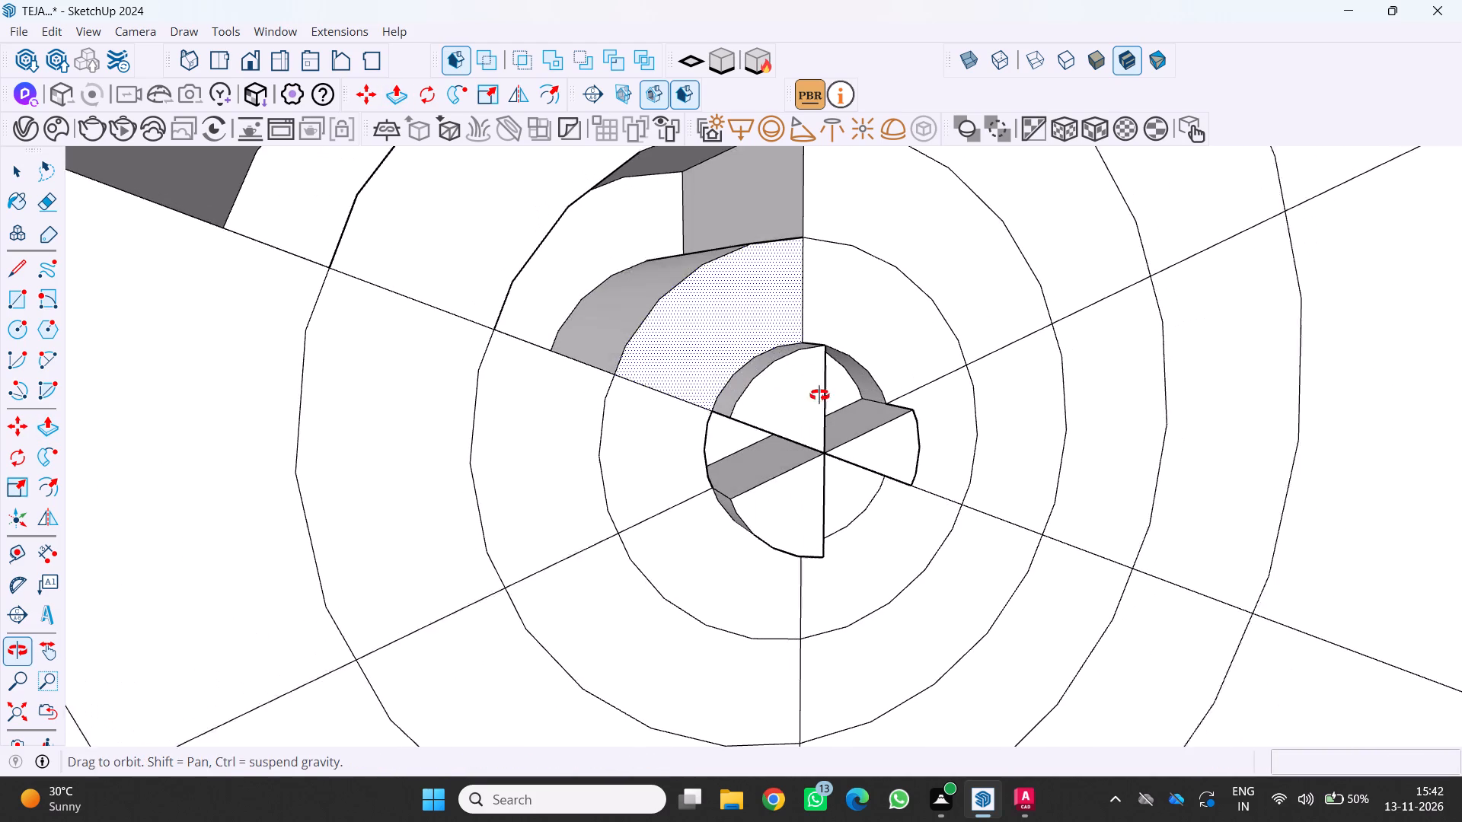
middle_drag(819, 395, 822, 396)
middle_click(823, 397)
middle_drag(693, 409, 570, 452)
scroll(678, 413, up, 1)
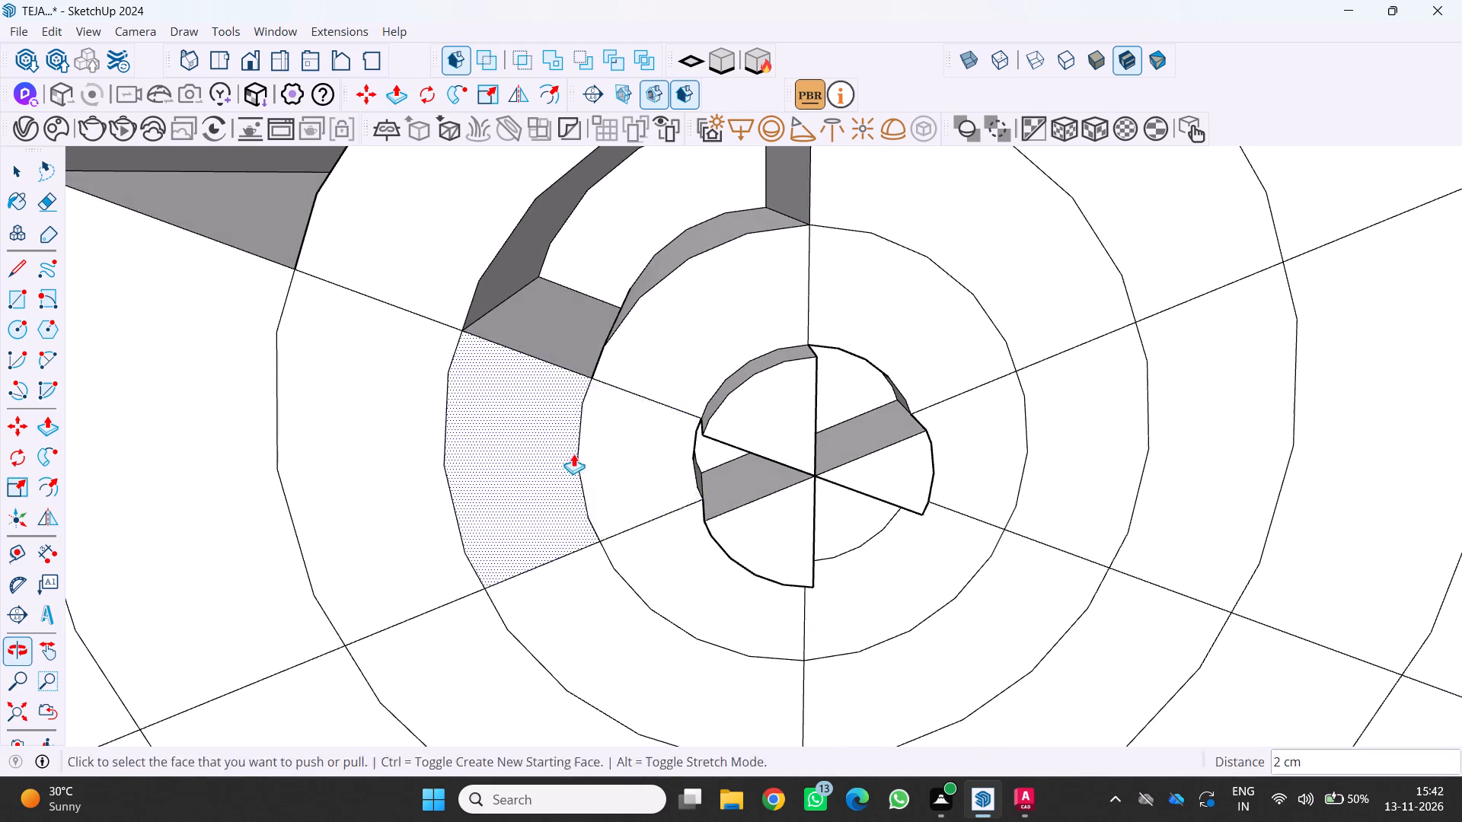
middle_drag(700, 468, 662, 317)
middle_click(662, 317)
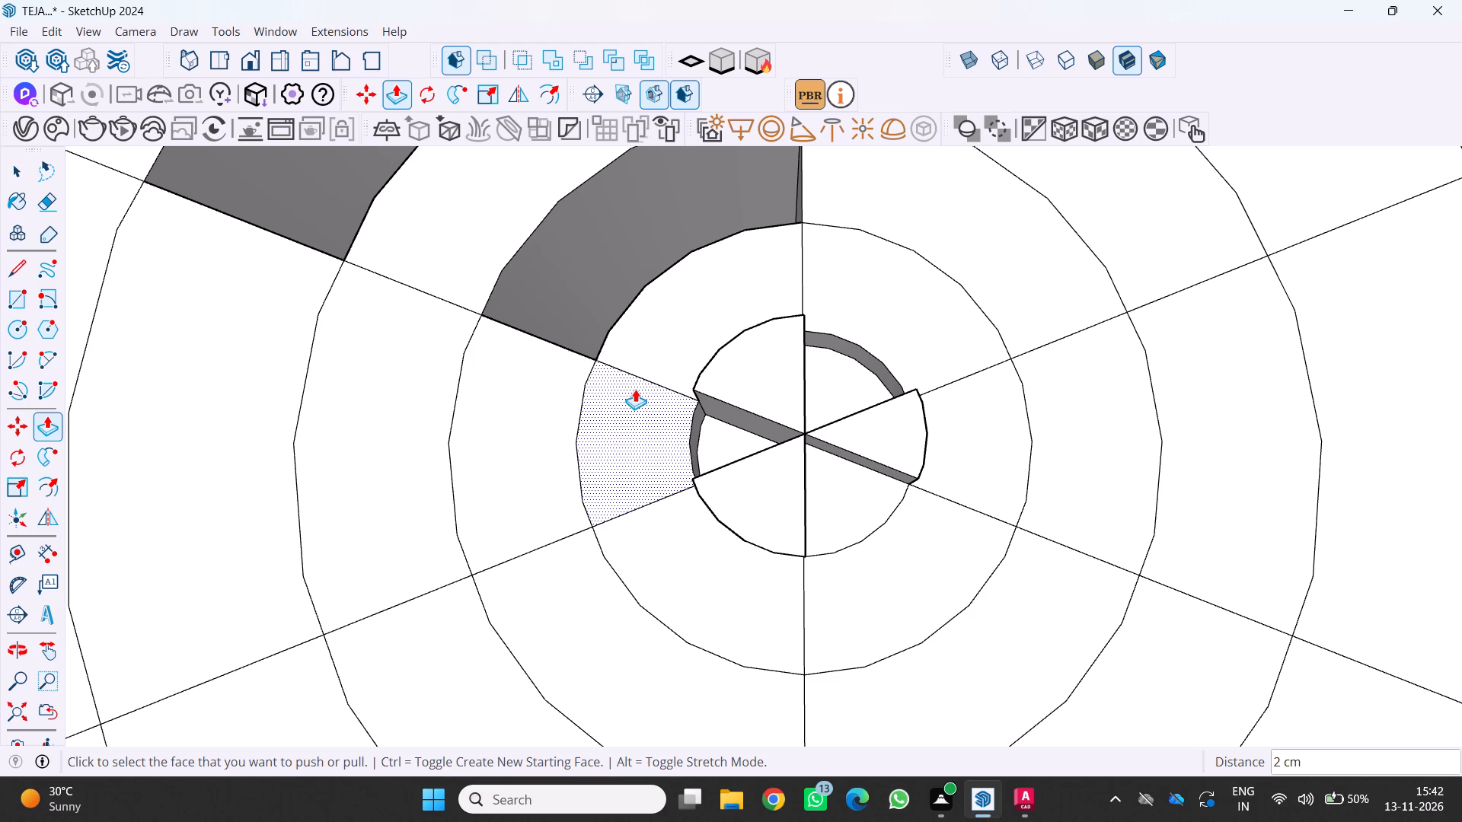
middle_drag(569, 420, 525, 470)
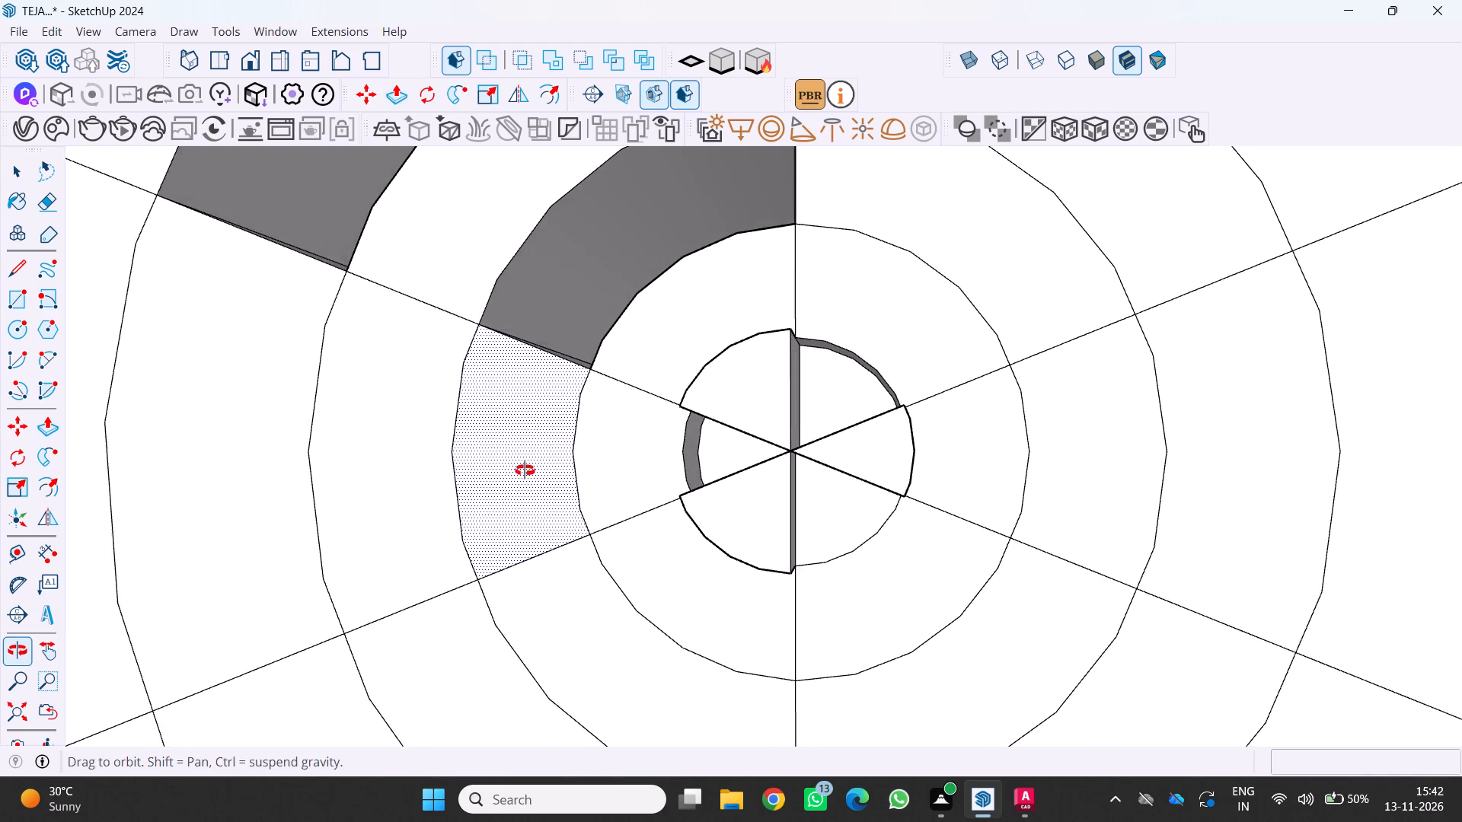
middle_drag(525, 470, 521, 470)
Erase the upper-left, bottom and upper-right dividing lines in the ring directly around the innermost circle.
key(e)
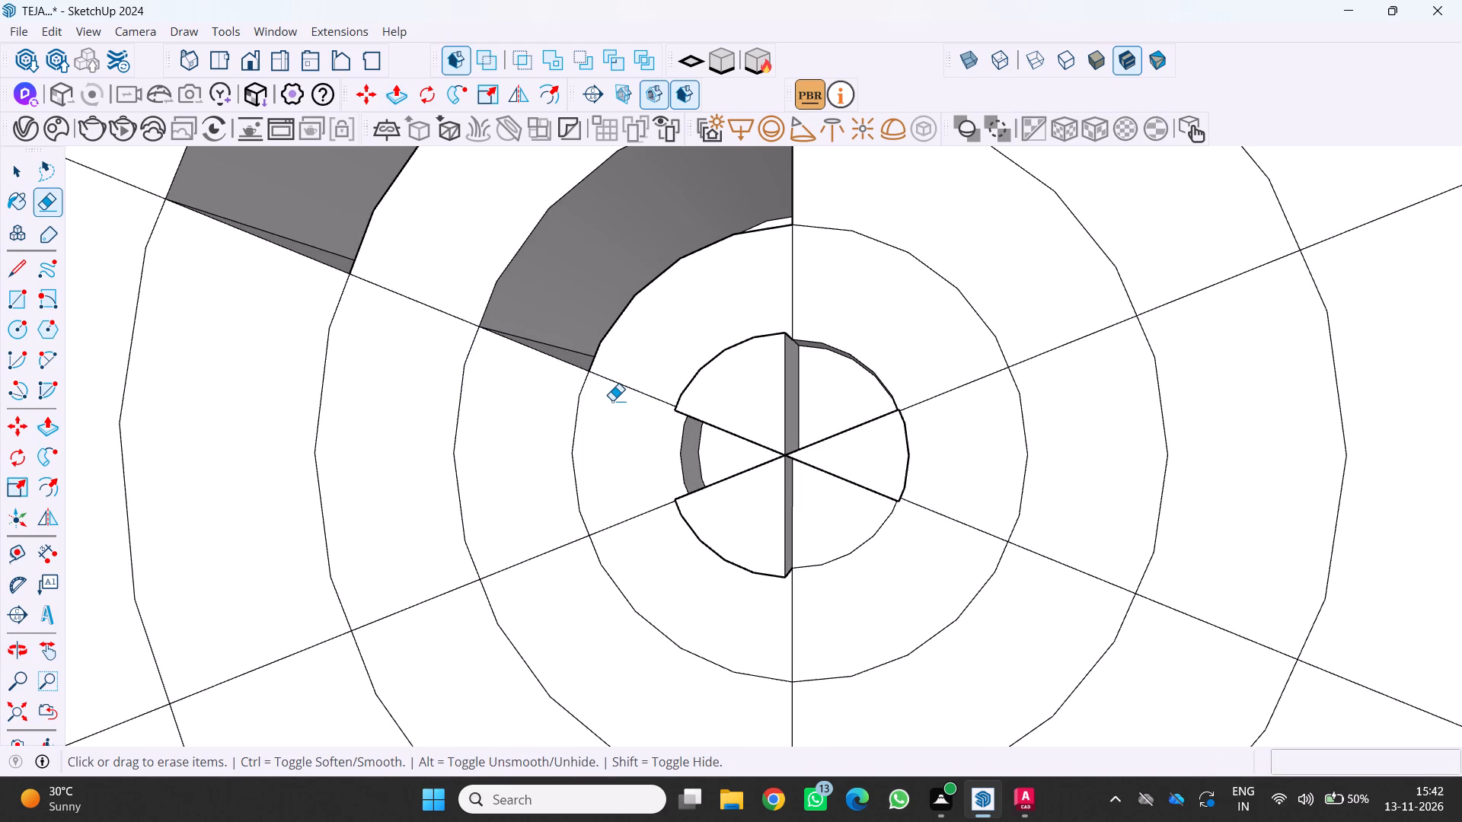
click(629, 387)
click(792, 593)
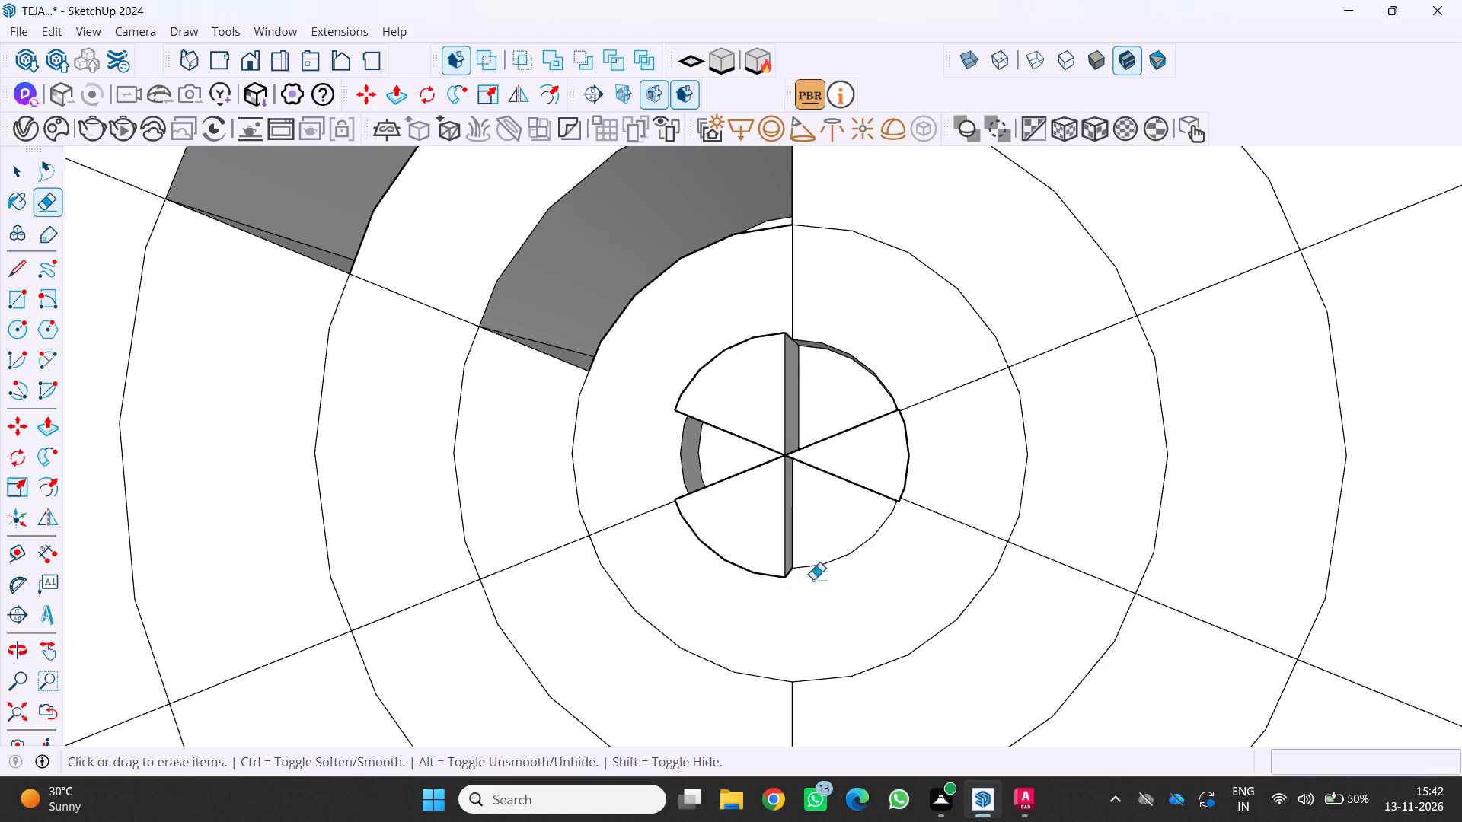
click(945, 392)
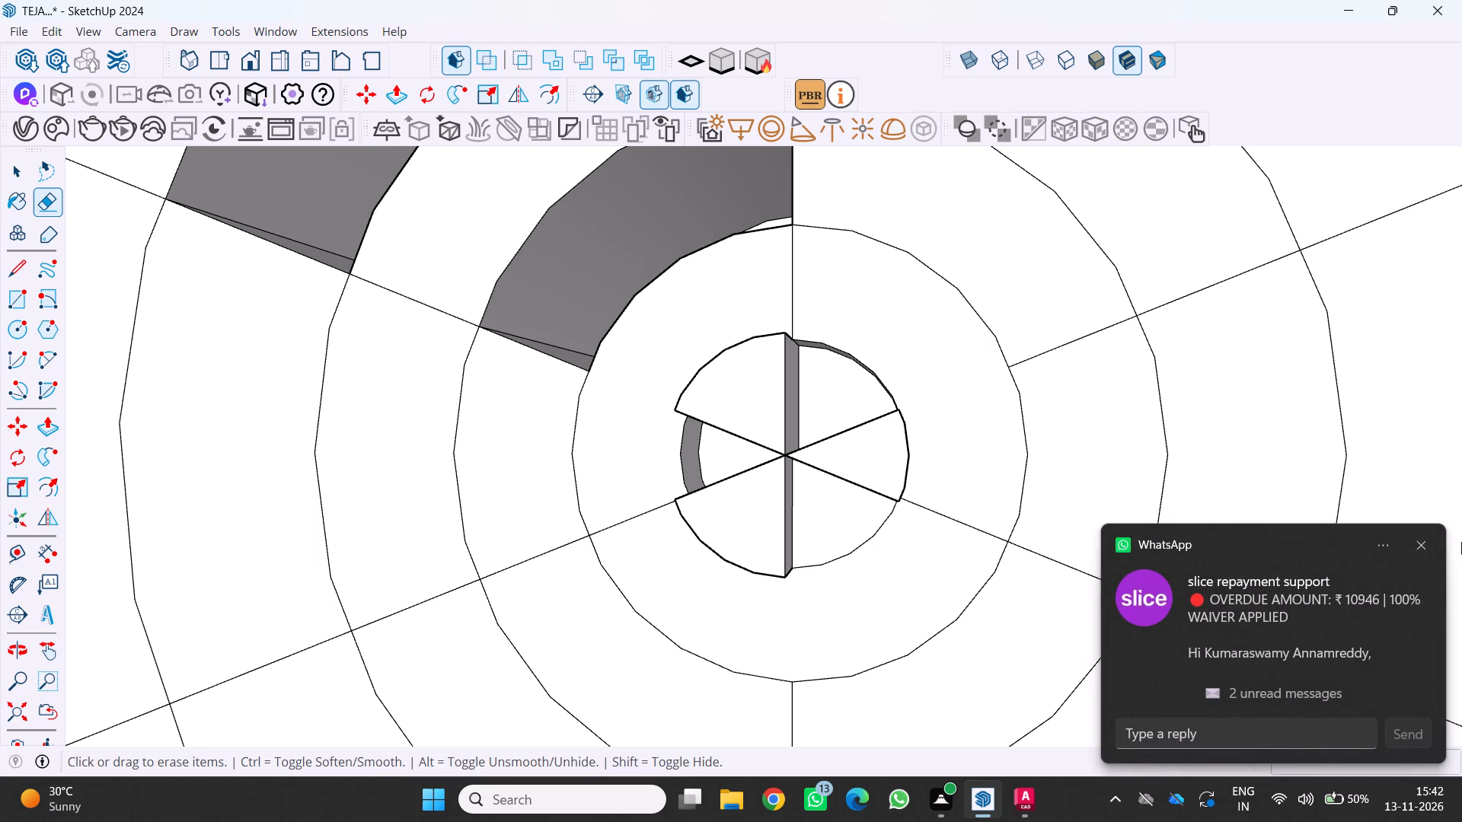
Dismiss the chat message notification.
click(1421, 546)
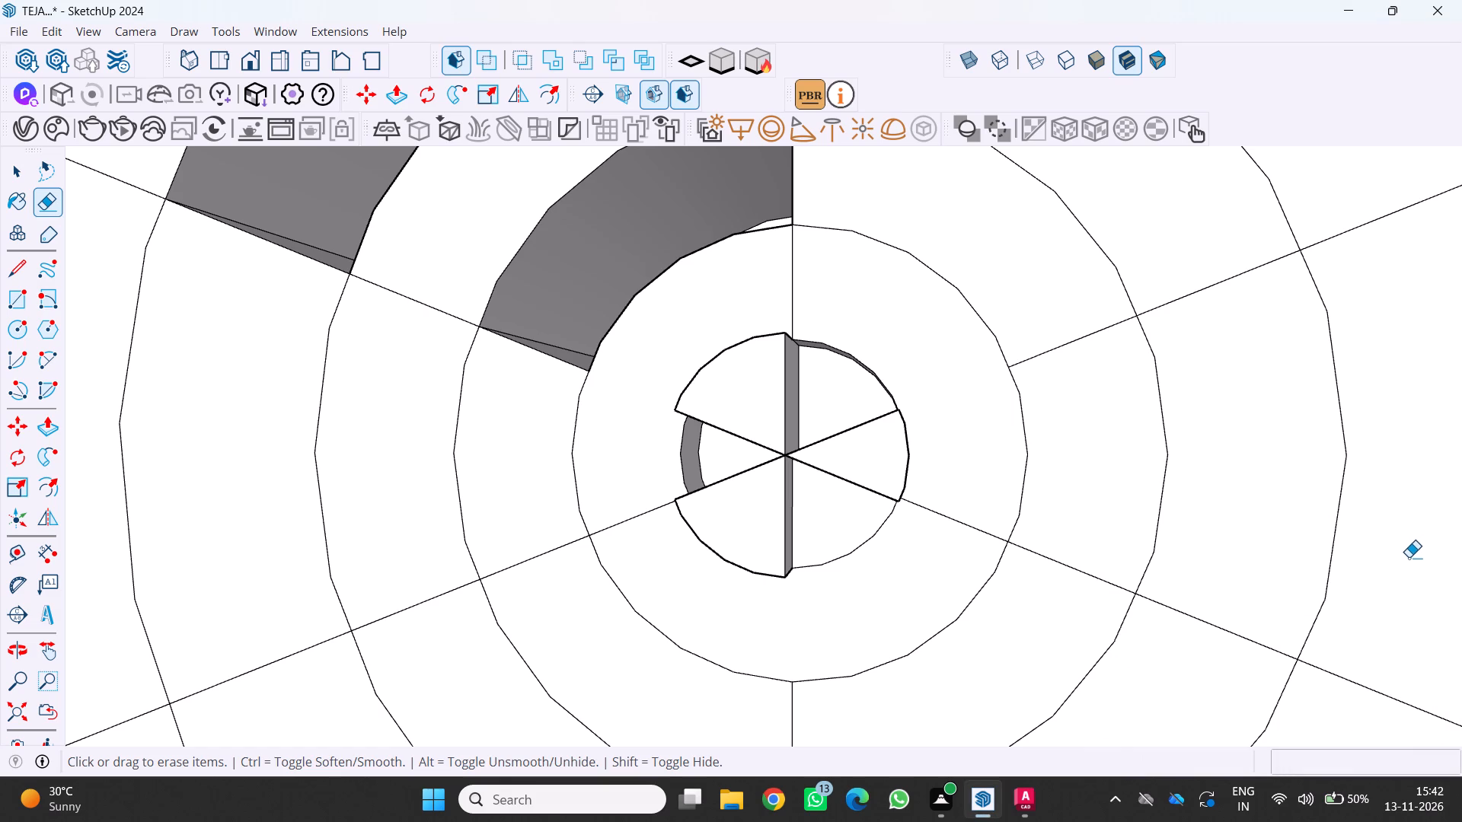
Pull the three merged segments of the ring around the innermost circle outward about 5 cm each.
key(p)
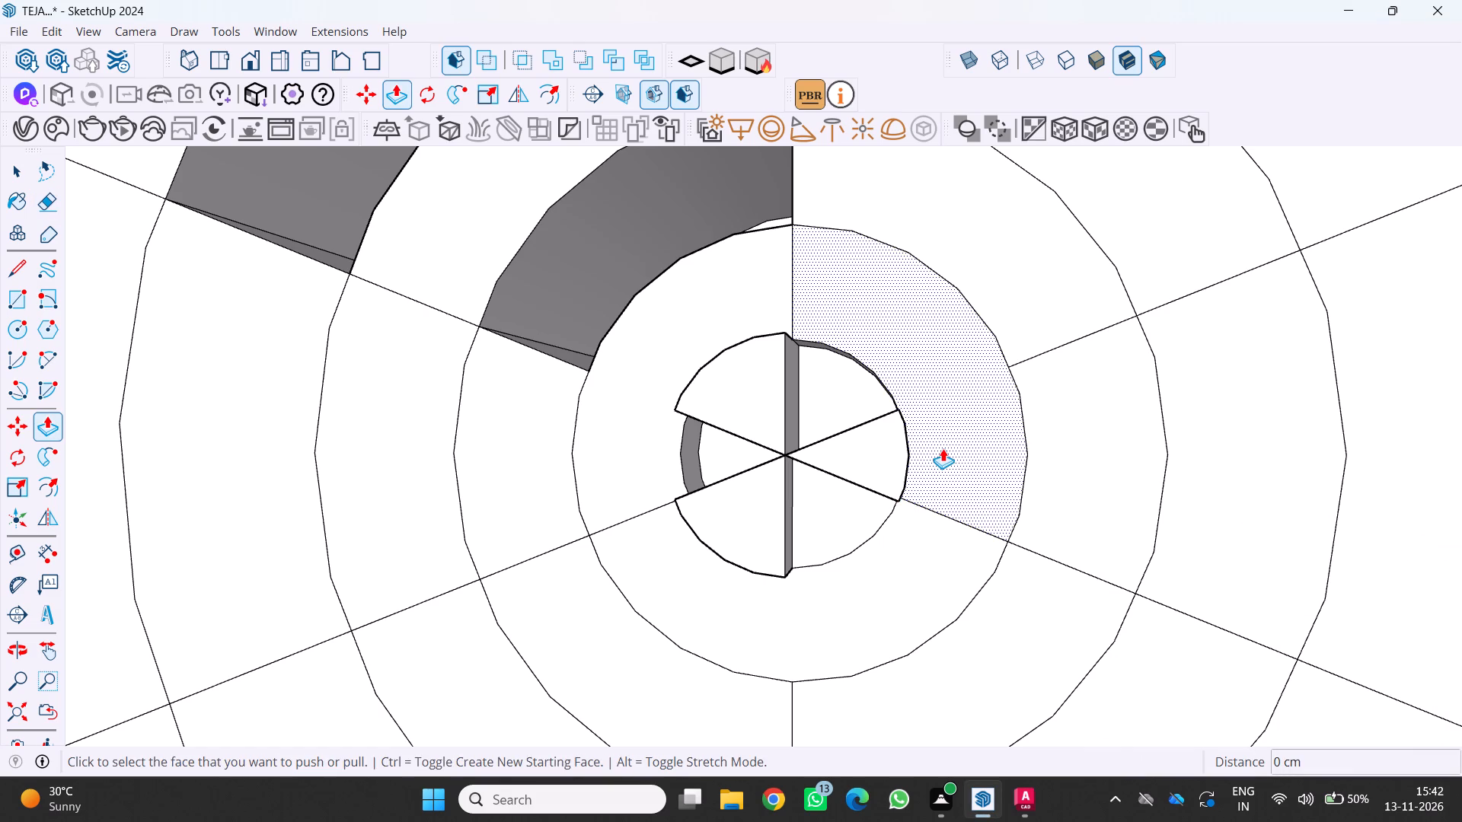
drag(943, 448, 908, 455)
middle_drag(881, 462, 1100, 399)
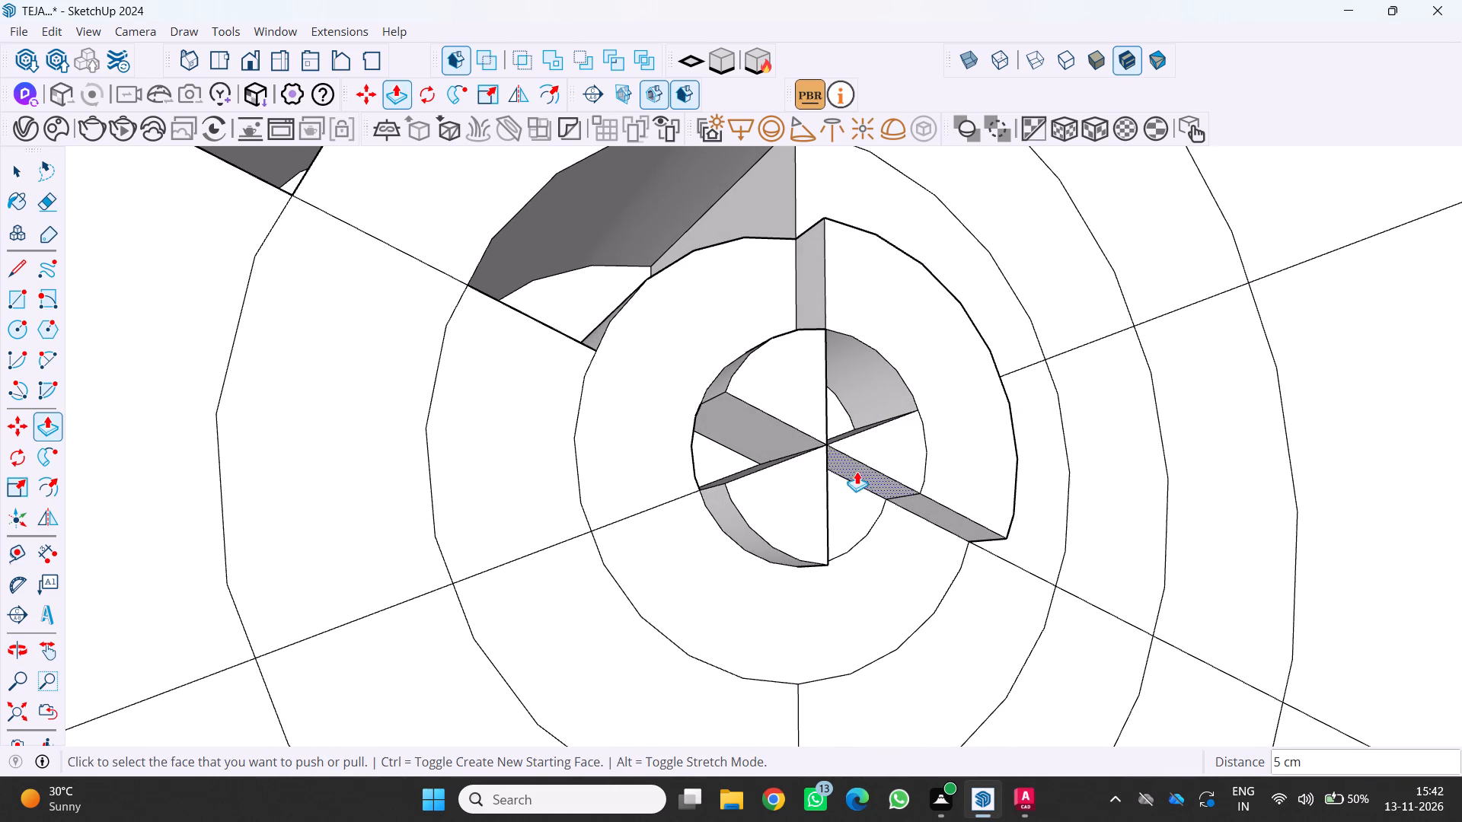
drag(884, 555, 901, 518)
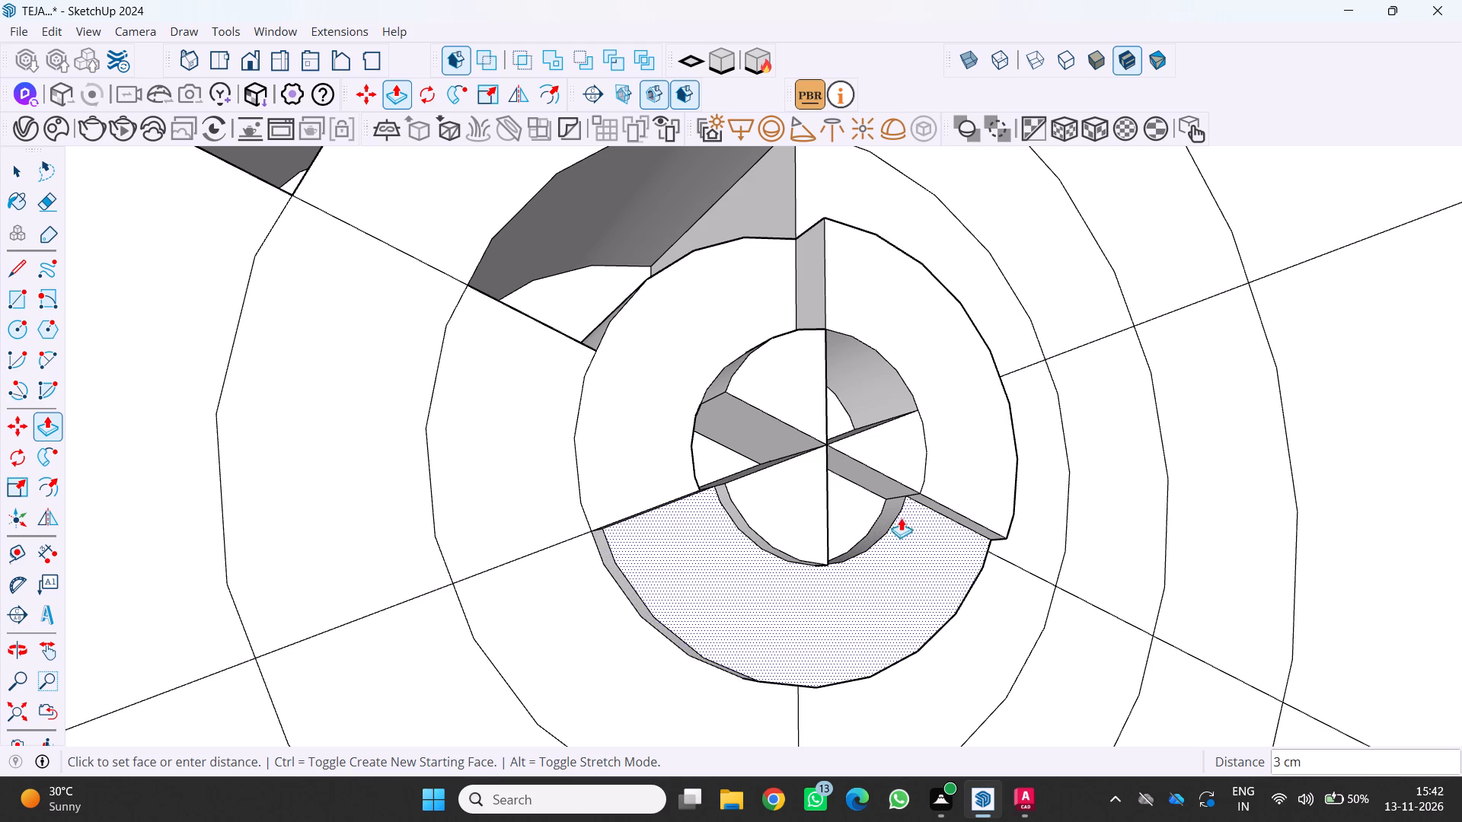
drag(901, 518, 946, 489)
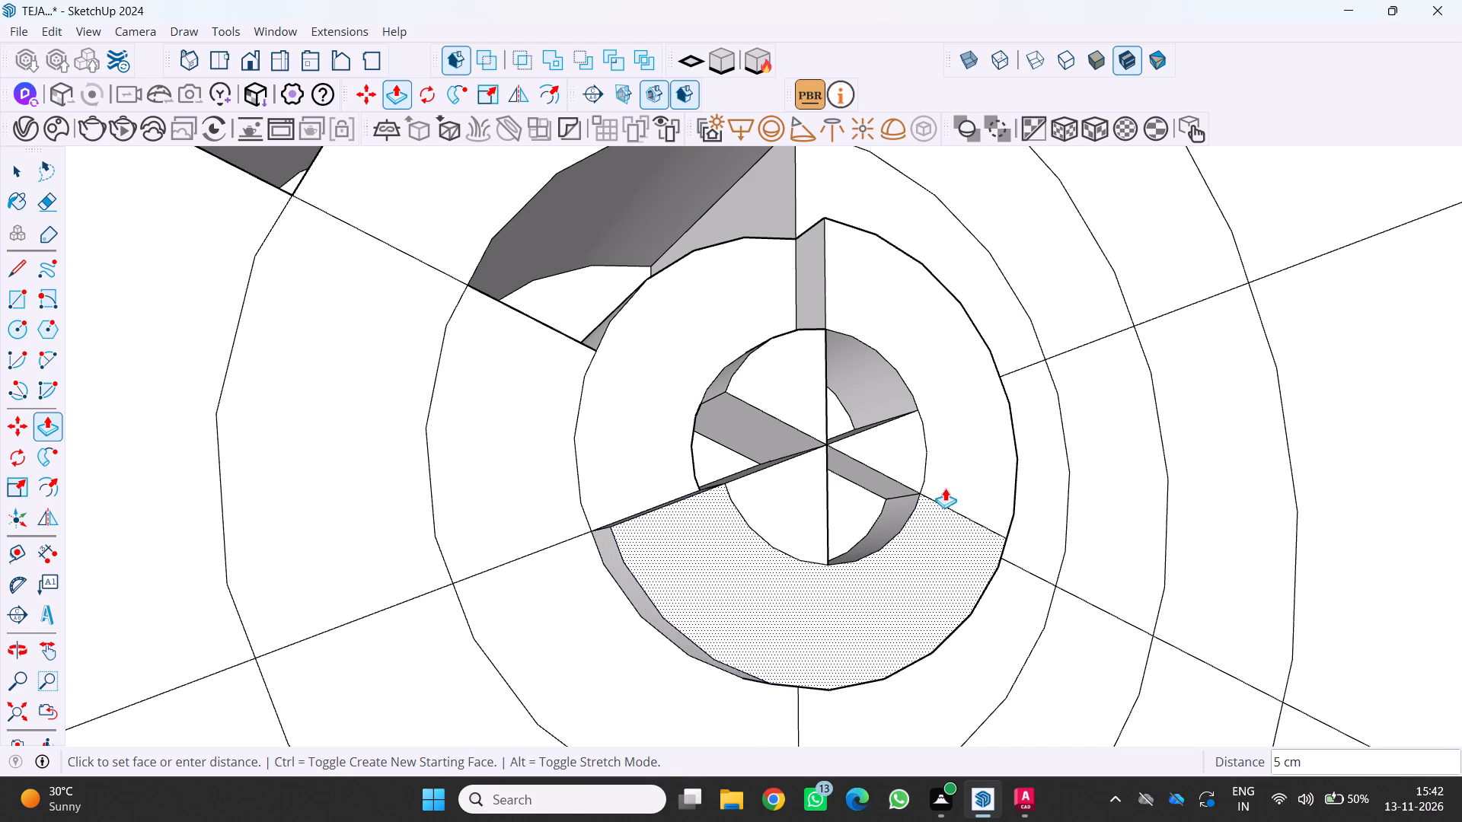
drag(616, 427, 723, 470)
Pull the outermost ring's left segment outward about 42 cm.
scroll(706, 499, down, 2)
middle_drag(700, 504, 605, 577)
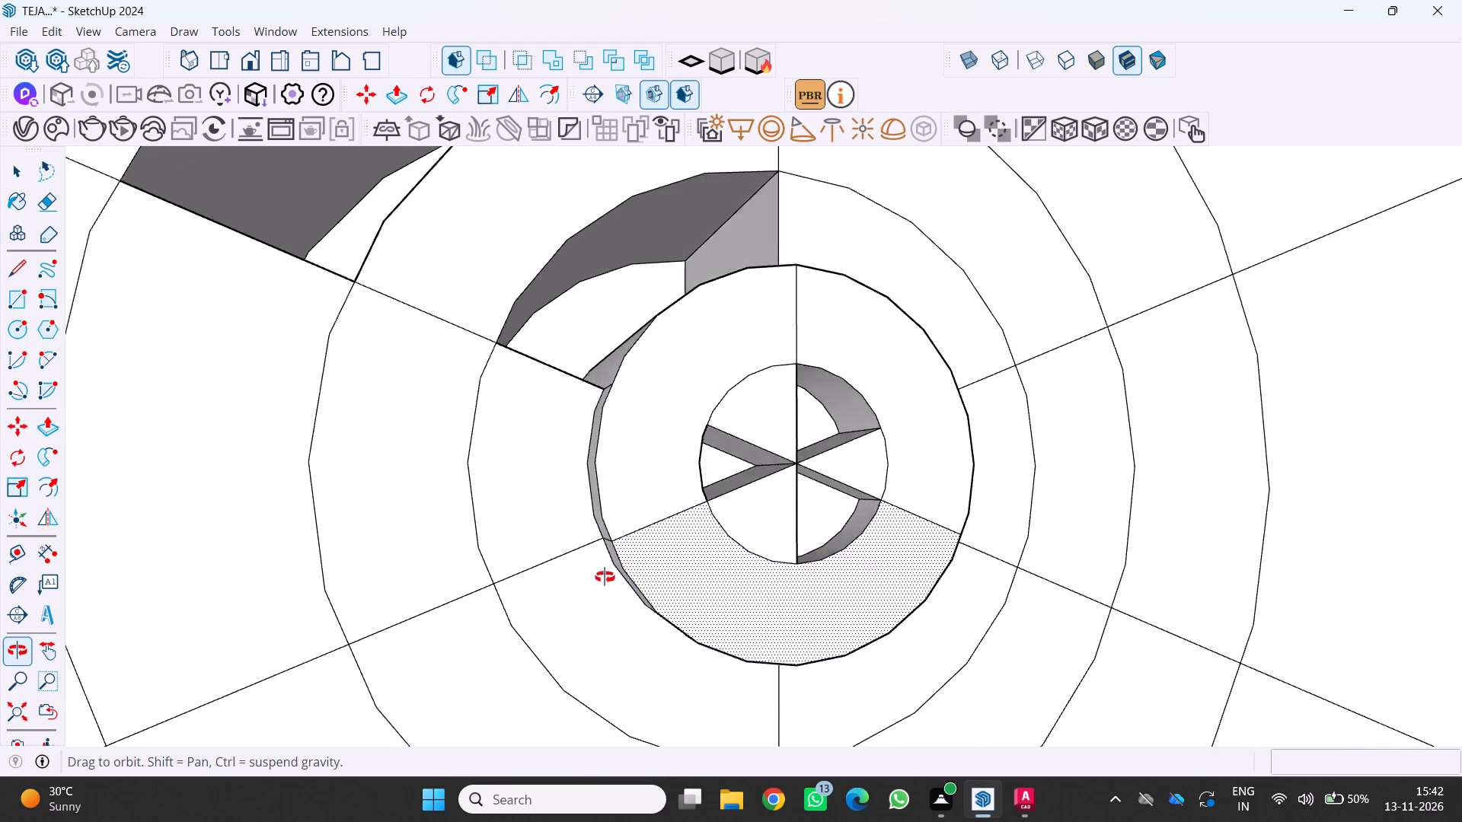
middle_drag(605, 577, 462, 609)
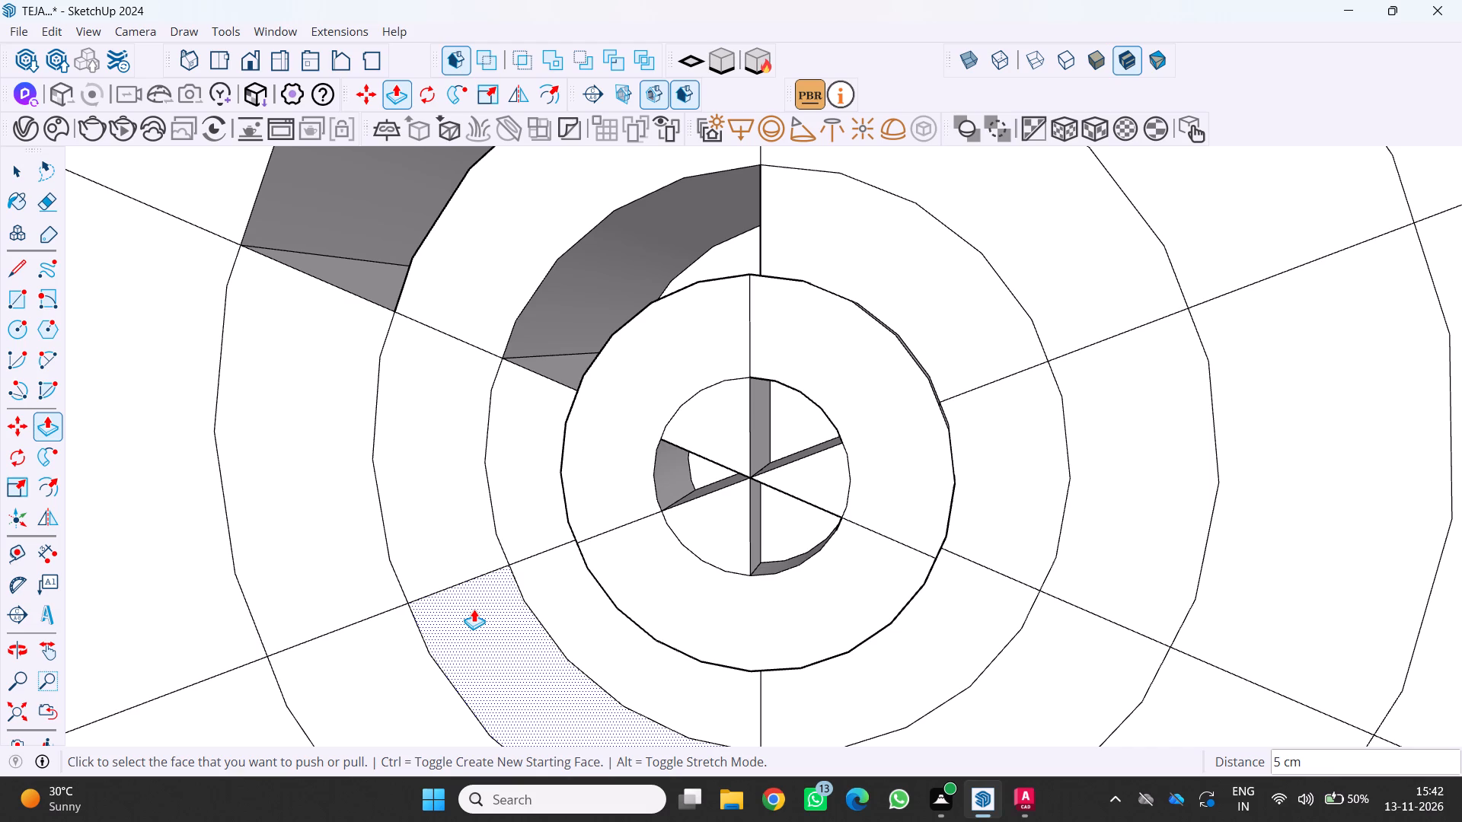
scroll(730, 622, down, 4)
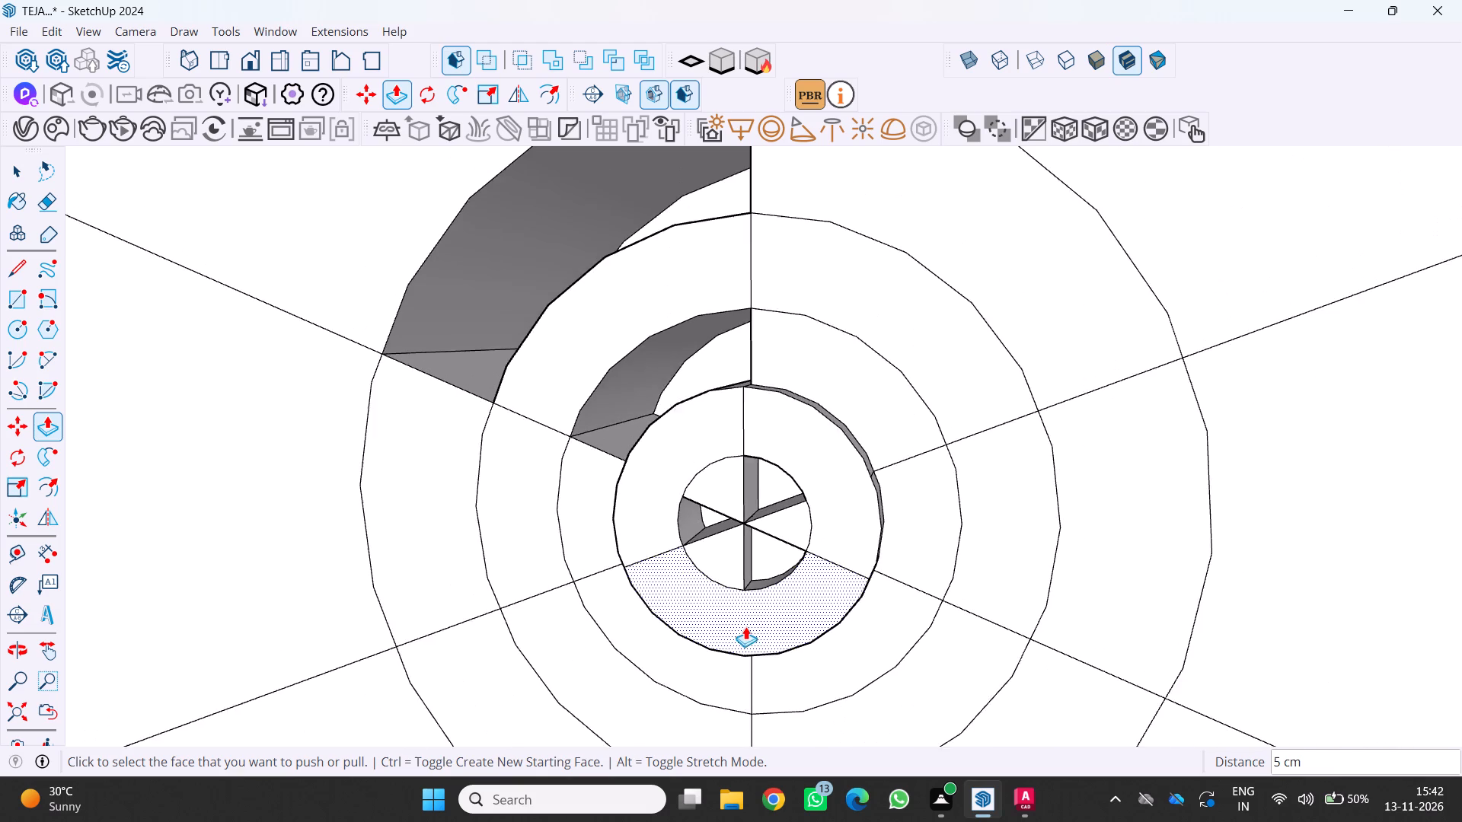
scroll(745, 627, down, 4)
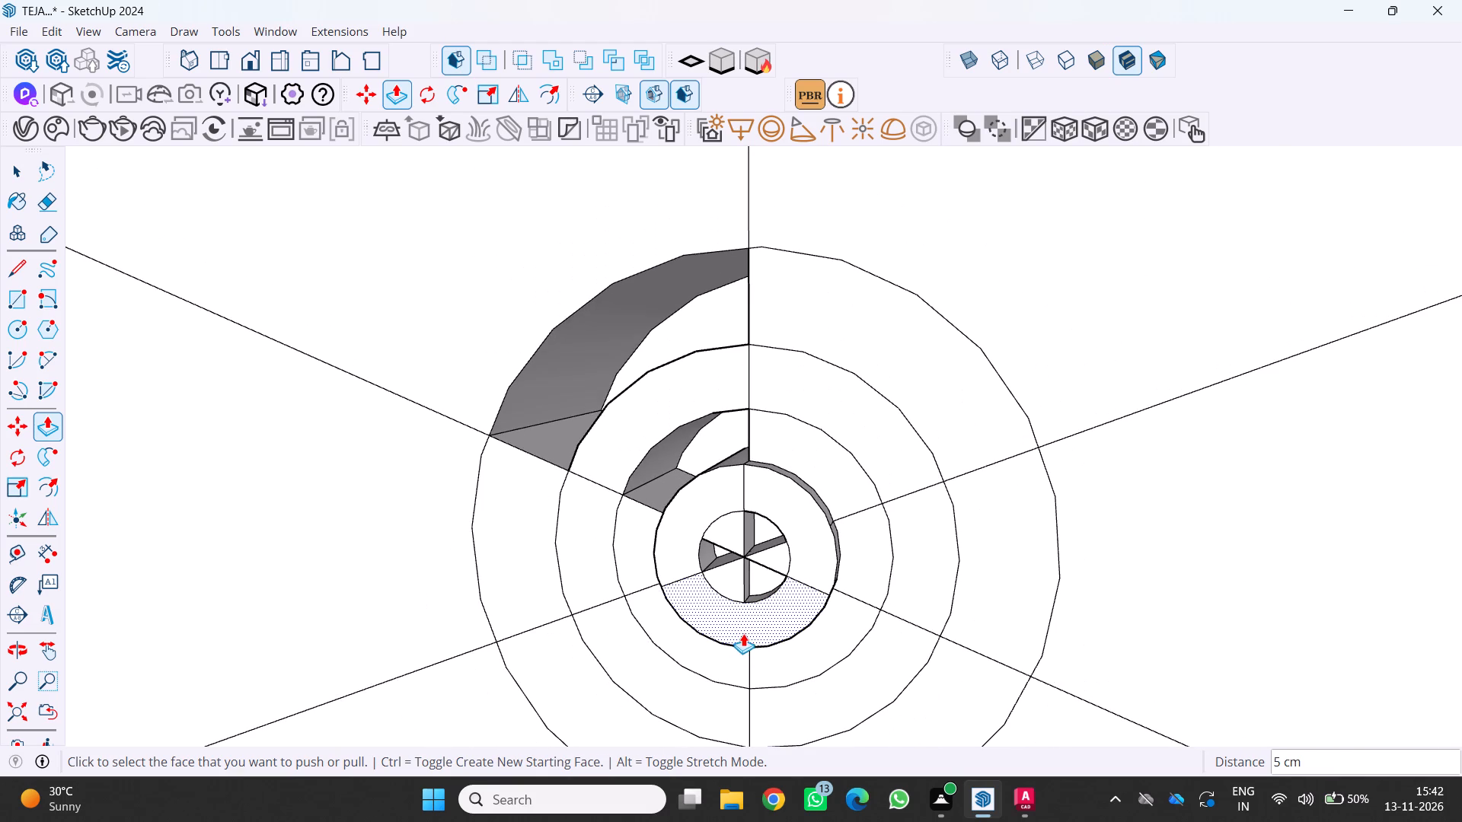
middle_click(782, 644)
scroll(784, 644, down, 8)
middle_drag(813, 600, 941, 567)
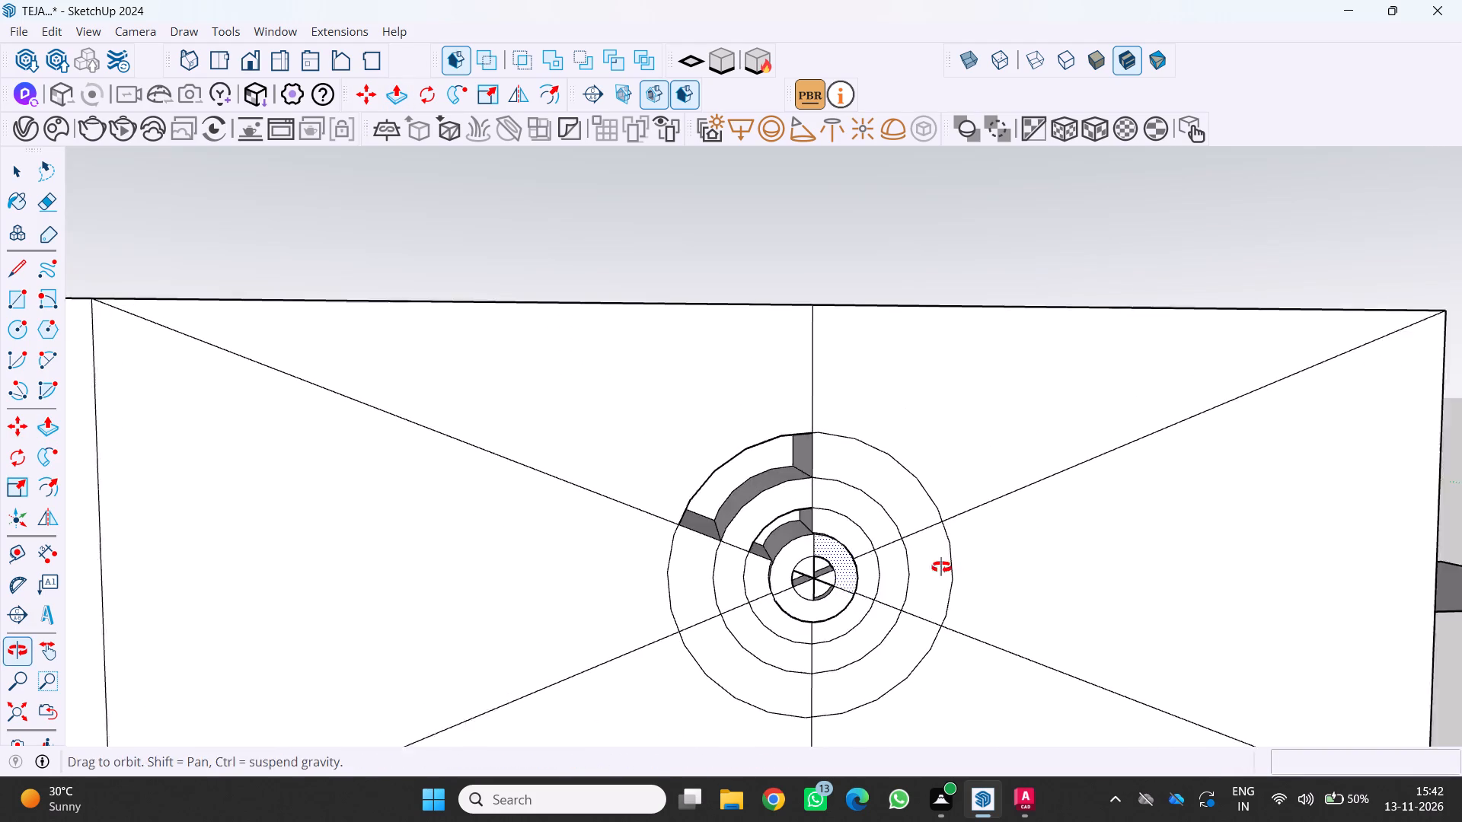
middle_drag(941, 567, 946, 565)
middle_drag(956, 557, 976, 540)
scroll(808, 562, up, 3)
drag(669, 588, 685, 604)
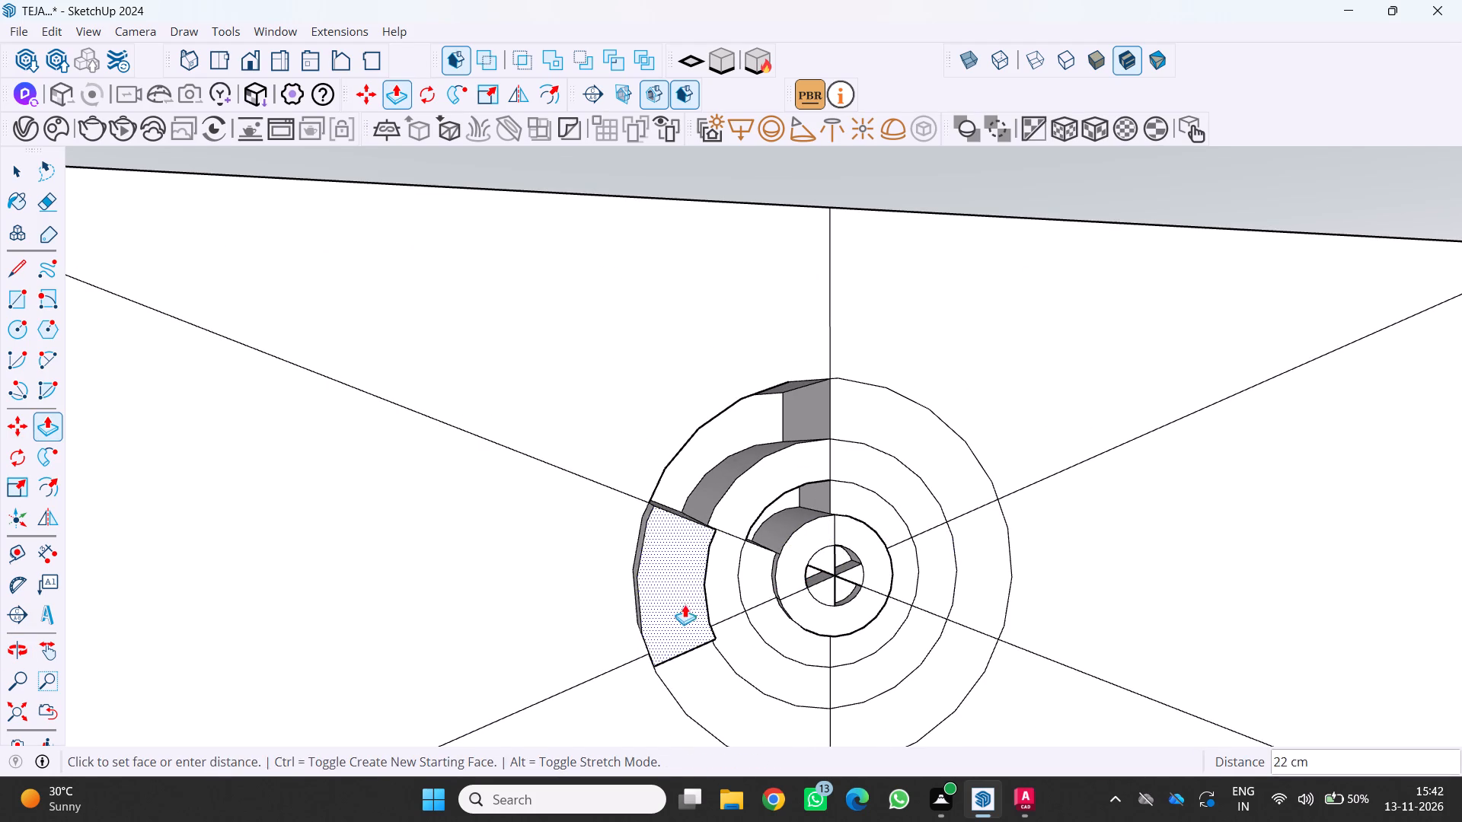
drag(685, 604, 691, 607)
Pull the right and lower-left segments of the second-outermost ring outward about 42 cm, level with the raised outermost segment.
scroll(779, 573, down, 2)
middle_drag(765, 574, 630, 597)
middle_click(629, 597)
scroll(789, 613, up, 2)
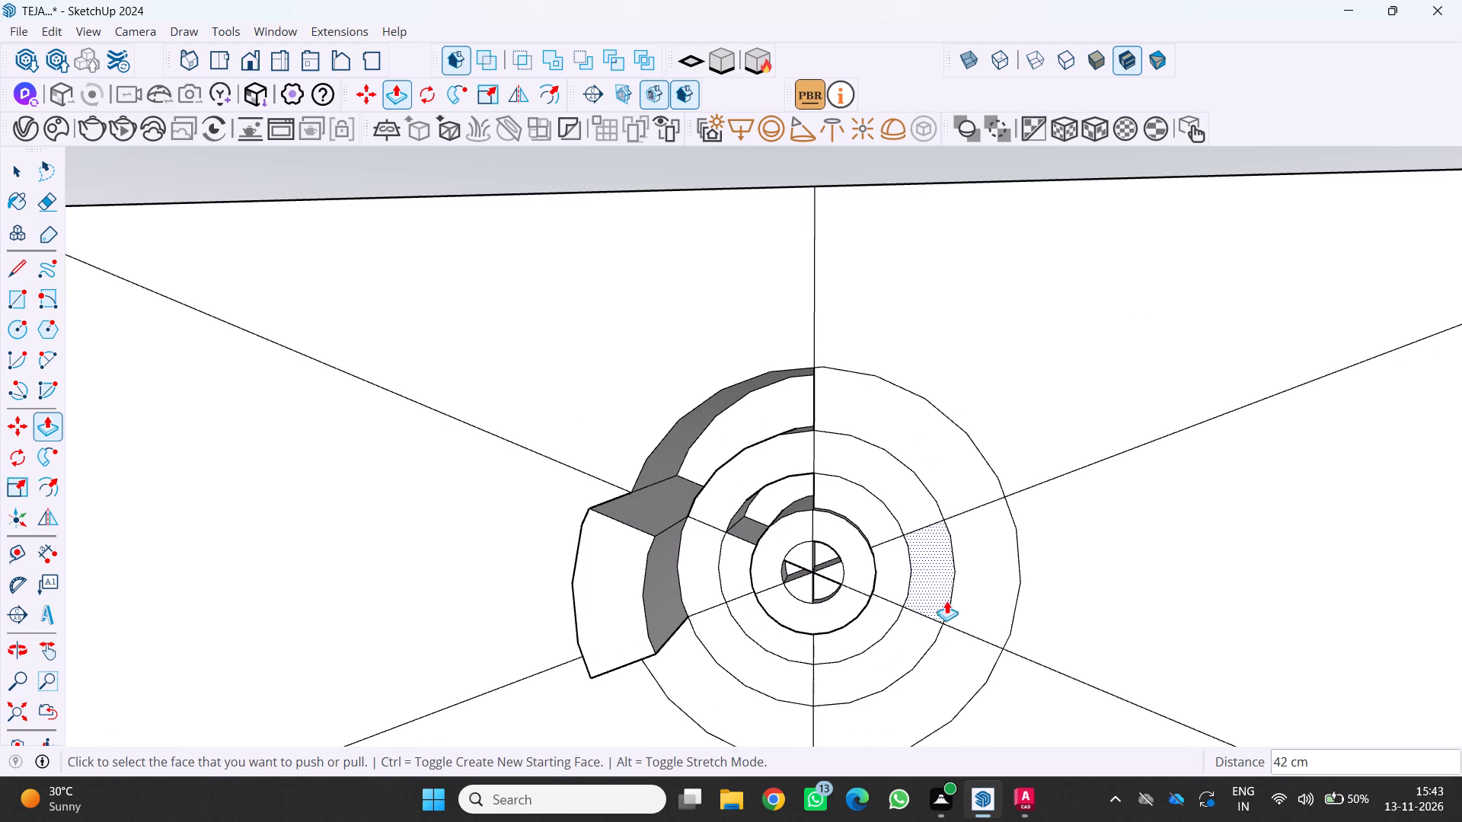
drag(937, 584, 618, 578)
middle_drag(623, 585, 740, 545)
middle_click(742, 543)
scroll(742, 545, down, 3)
scroll(829, 628, up, 3)
drag(781, 632, 982, 533)
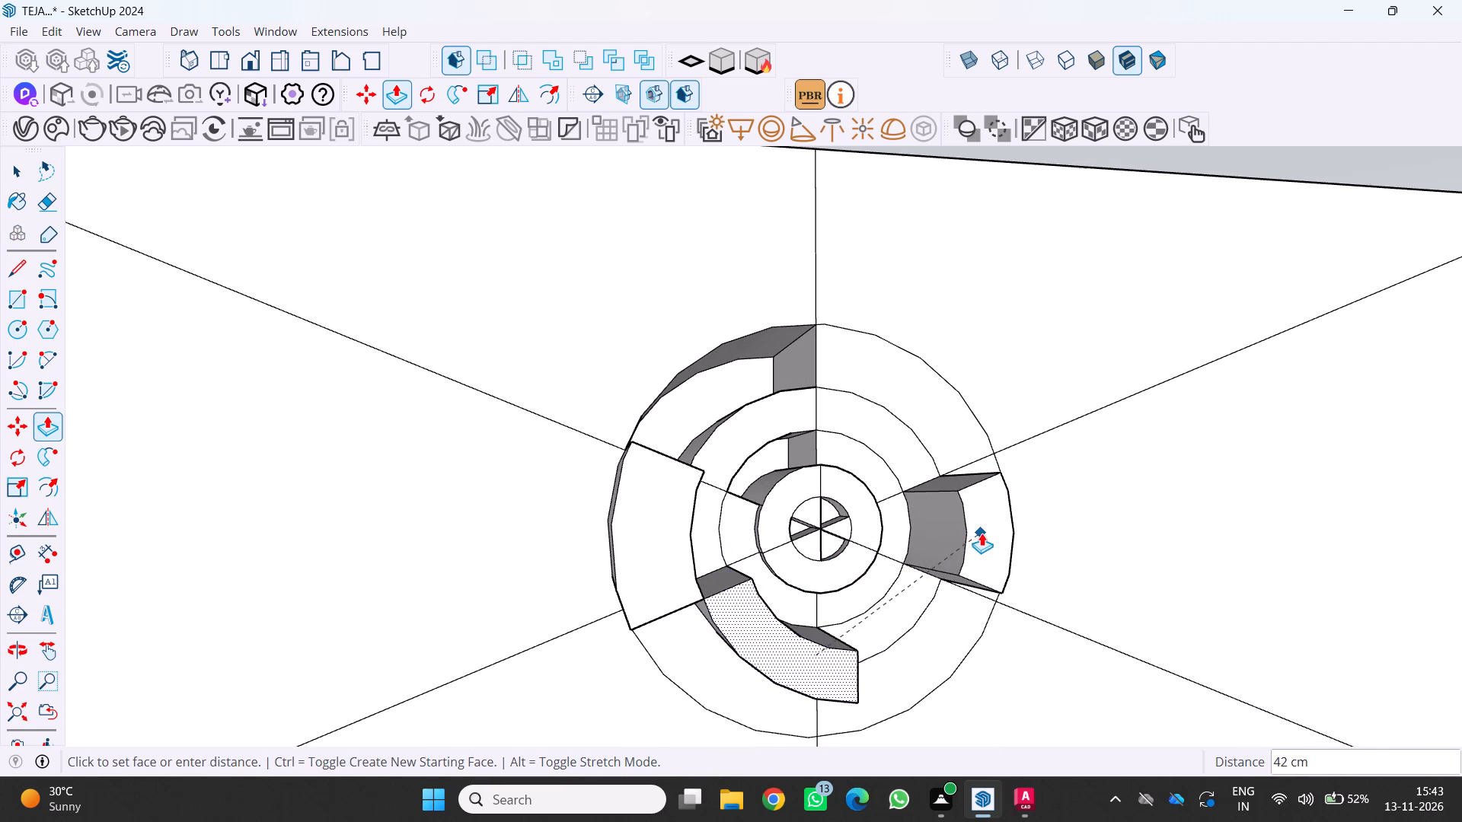
drag(982, 533, 982, 532)
Pull the right segment of the ring around the innermost circle outward about 94 cm.
scroll(952, 538, down, 5)
middle_drag(820, 643, 638, 654)
scroll(838, 515, up, 3)
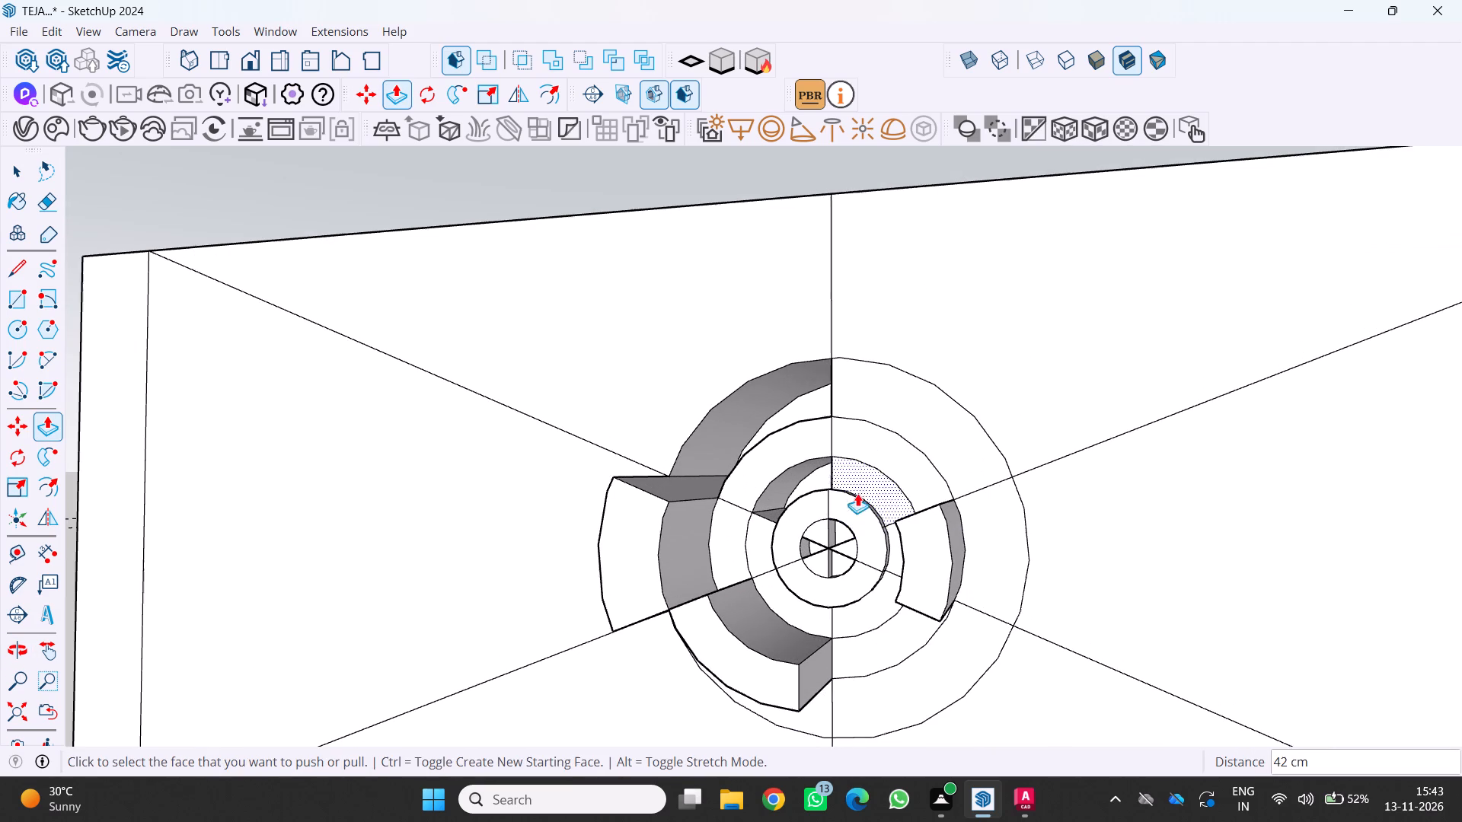
drag(850, 503, 769, 539)
middle_drag(734, 584, 966, 501)
middle_click(979, 492)
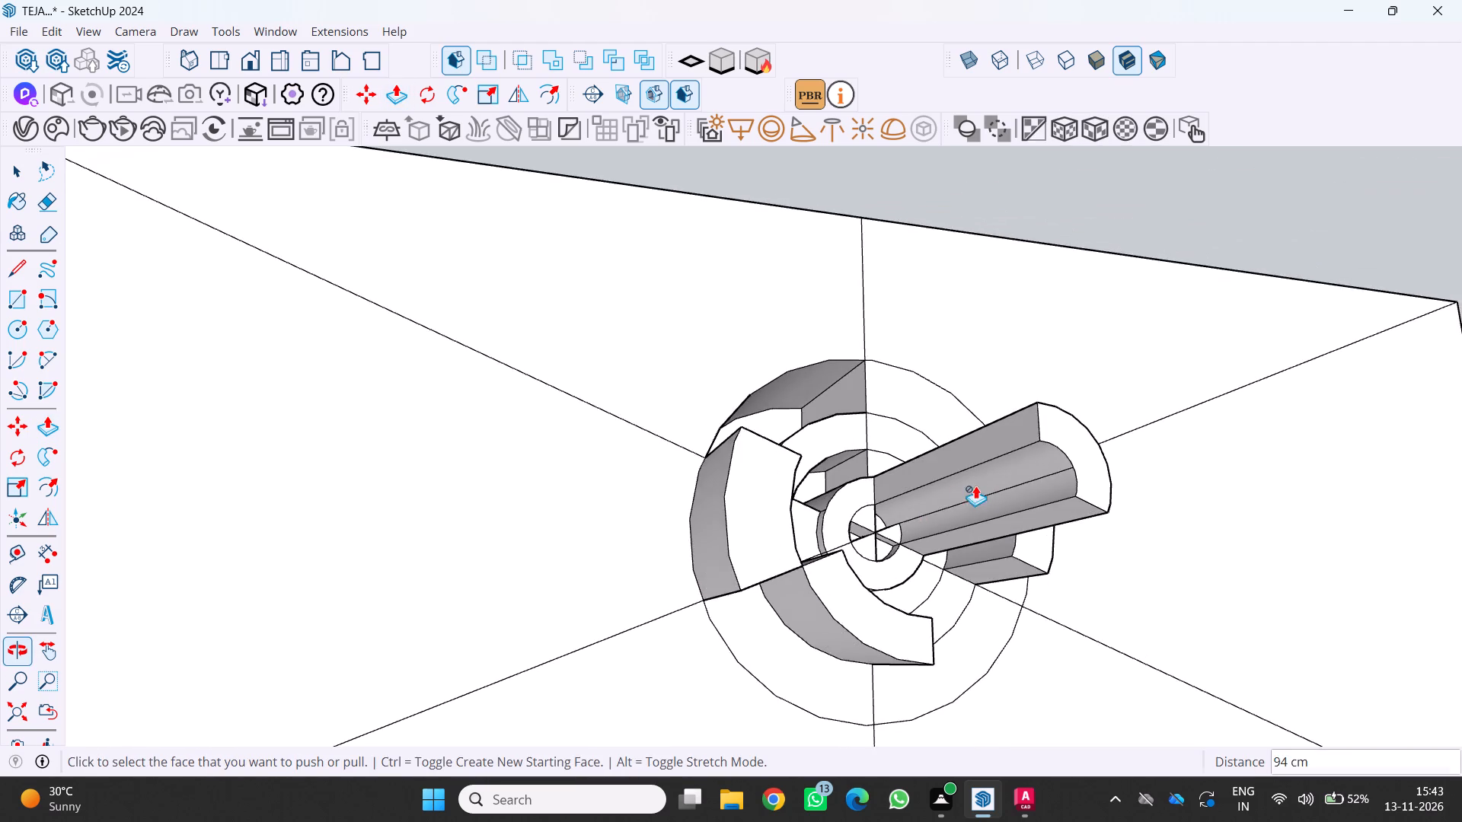
Push the outermost ring's upper-right segment about 65 cm into the trial box.
scroll(935, 506, down, 4)
middle_drag(895, 516, 798, 528)
scroll(786, 536, up, 1)
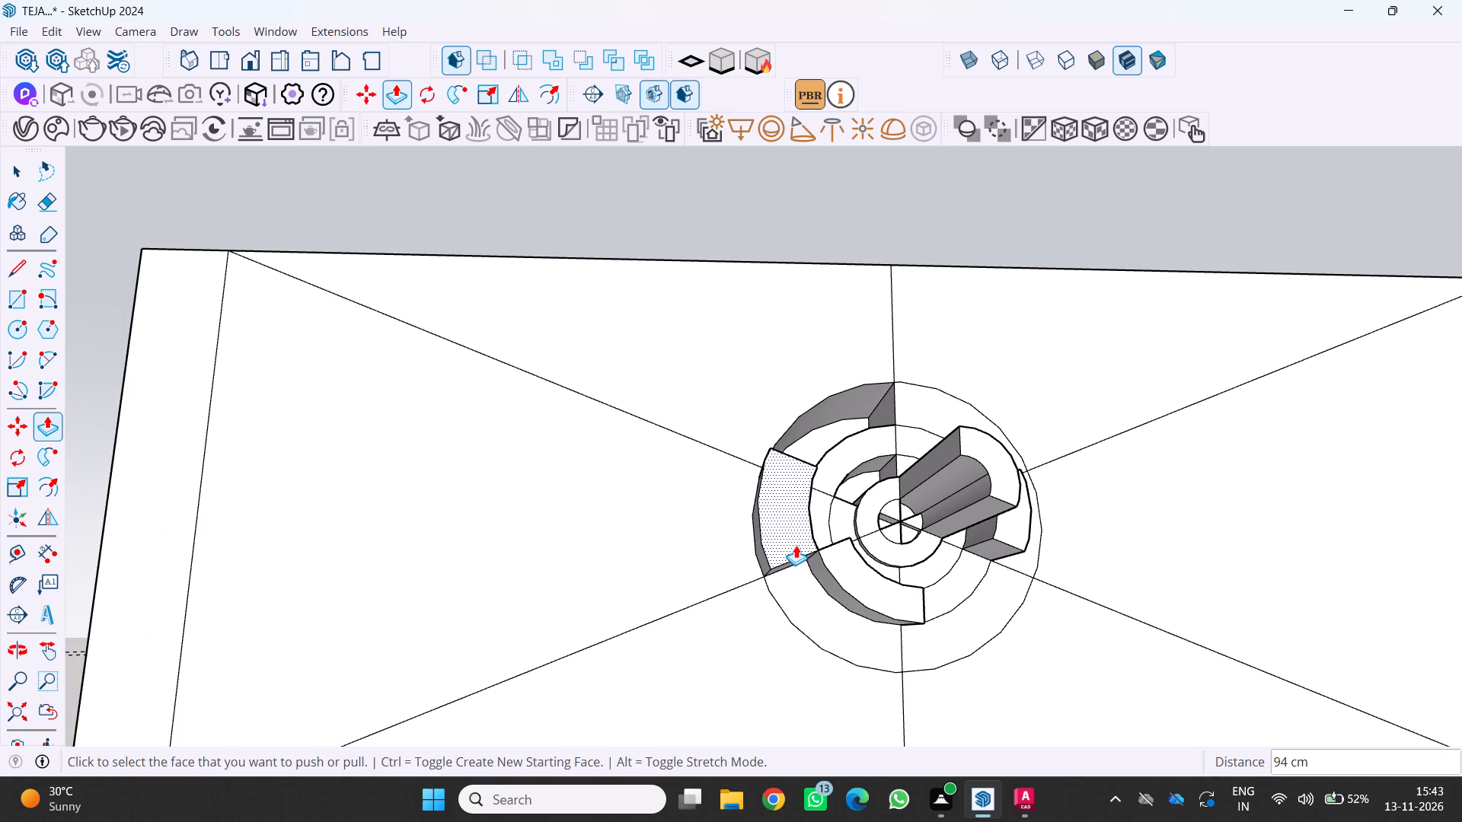
scroll(399, 573, down, 3)
middle_drag(488, 626, 425, 710)
middle_click(423, 710)
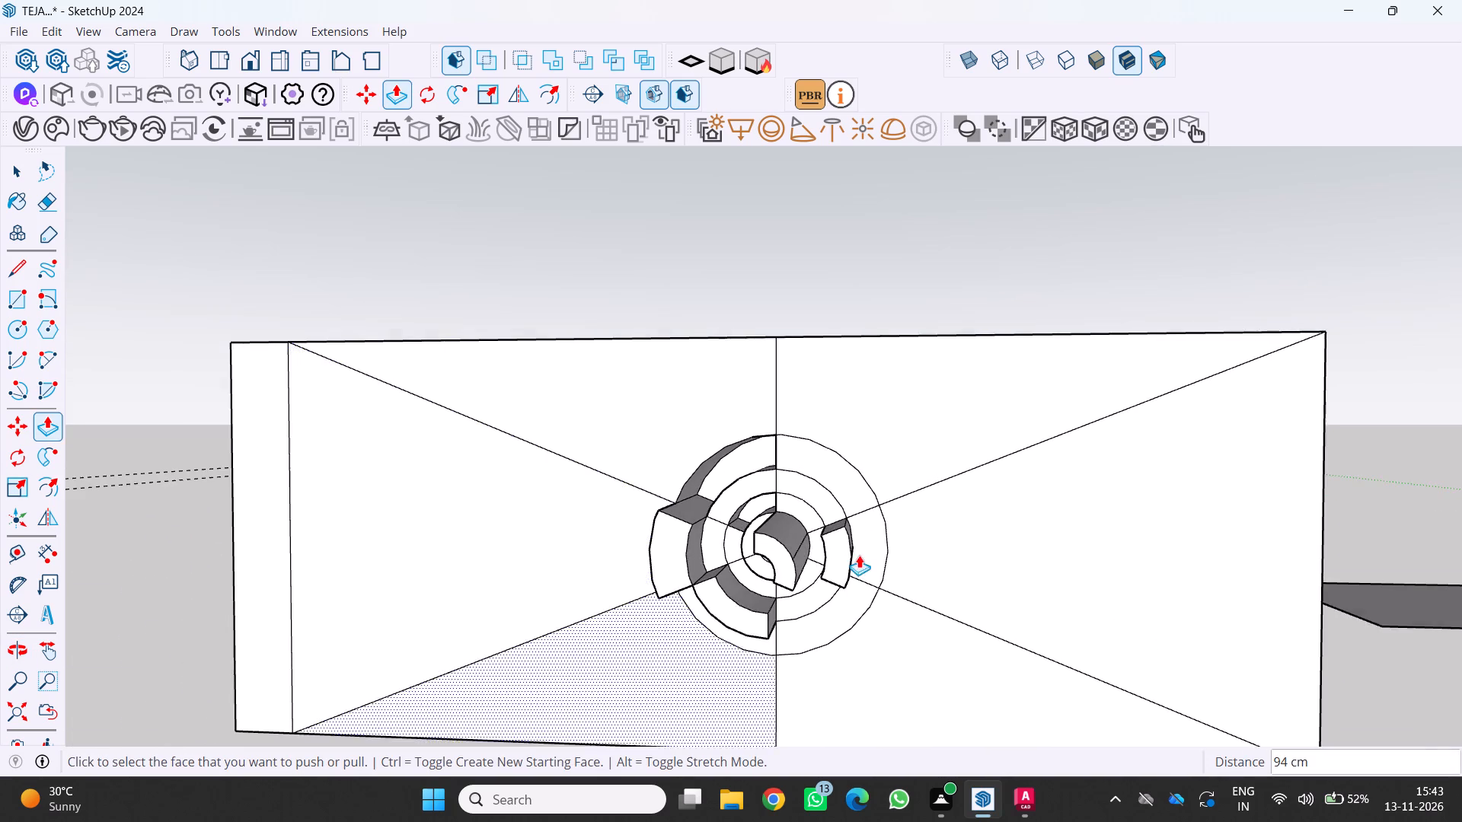
scroll(891, 521, up, 3)
drag(787, 448, 803, 417)
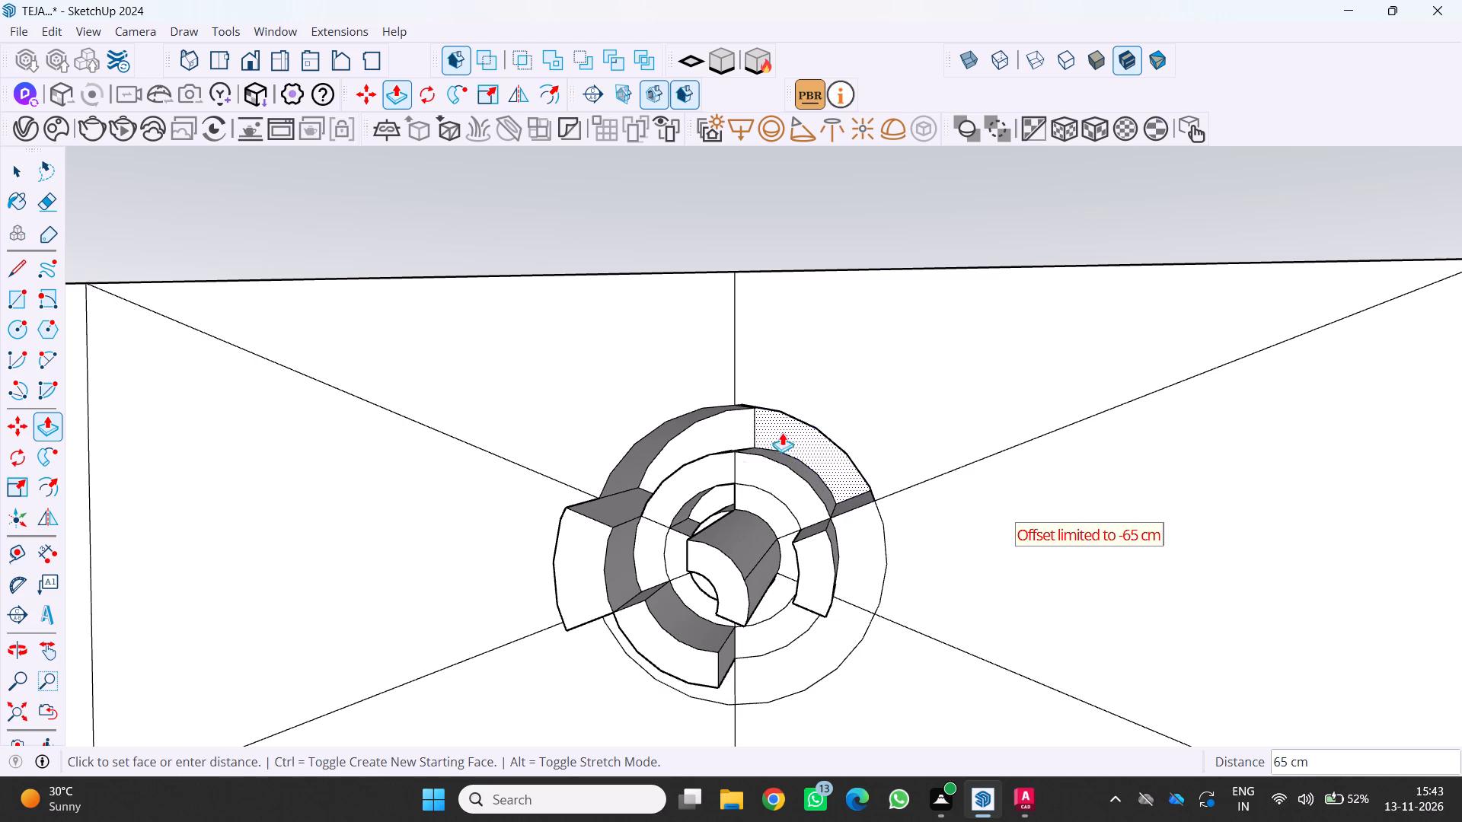
Push the outermost ring's lower-right segment about 61 cm into the trial box.
middle_drag(746, 503, 992, 476)
middle_click(995, 476)
scroll(995, 476, down, 9)
middle_click(995, 476)
middle_drag(792, 543, 421, 653)
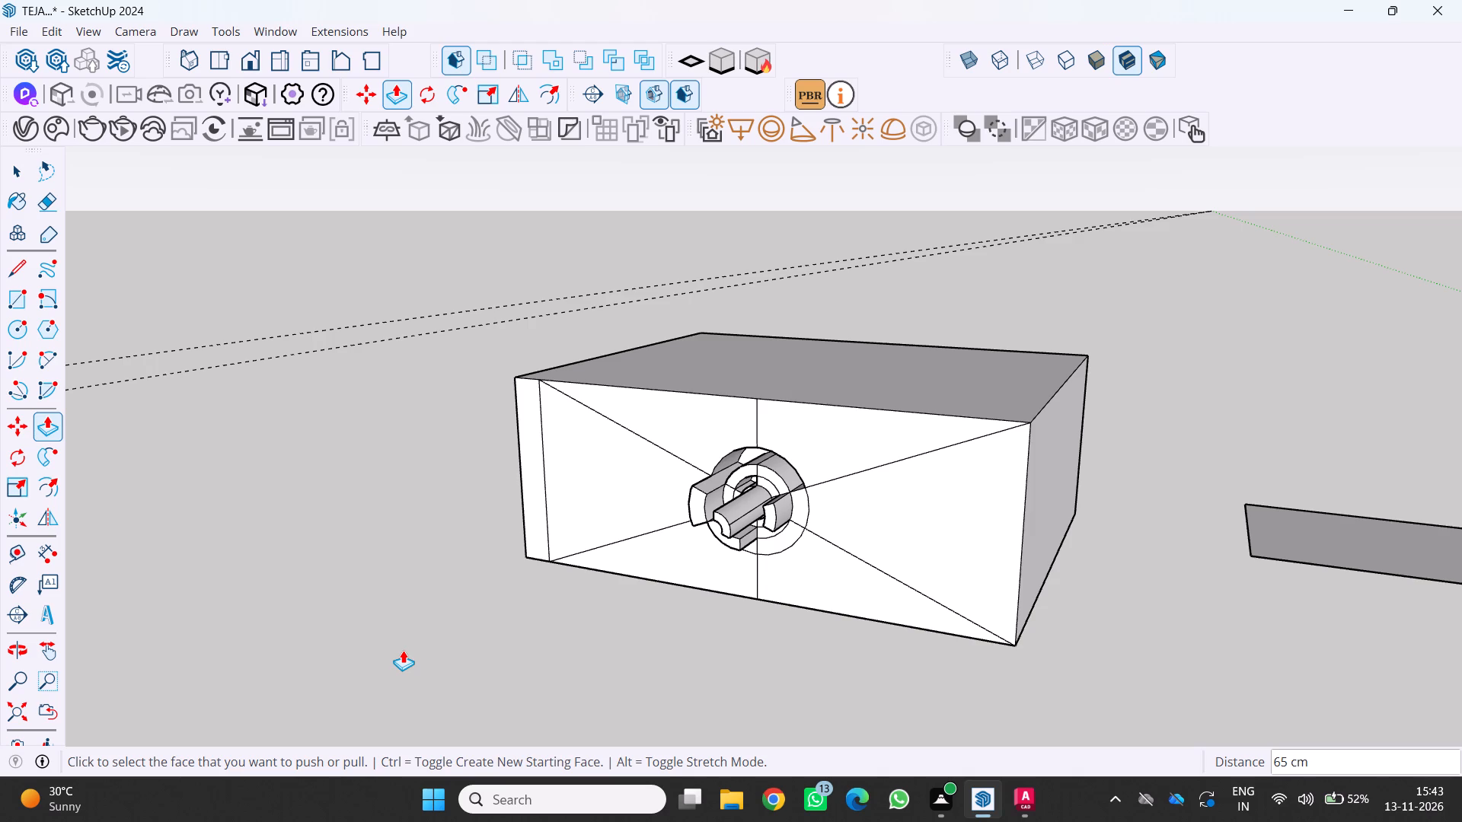
scroll(583, 556, up, 1)
middle_drag(629, 540, 771, 394)
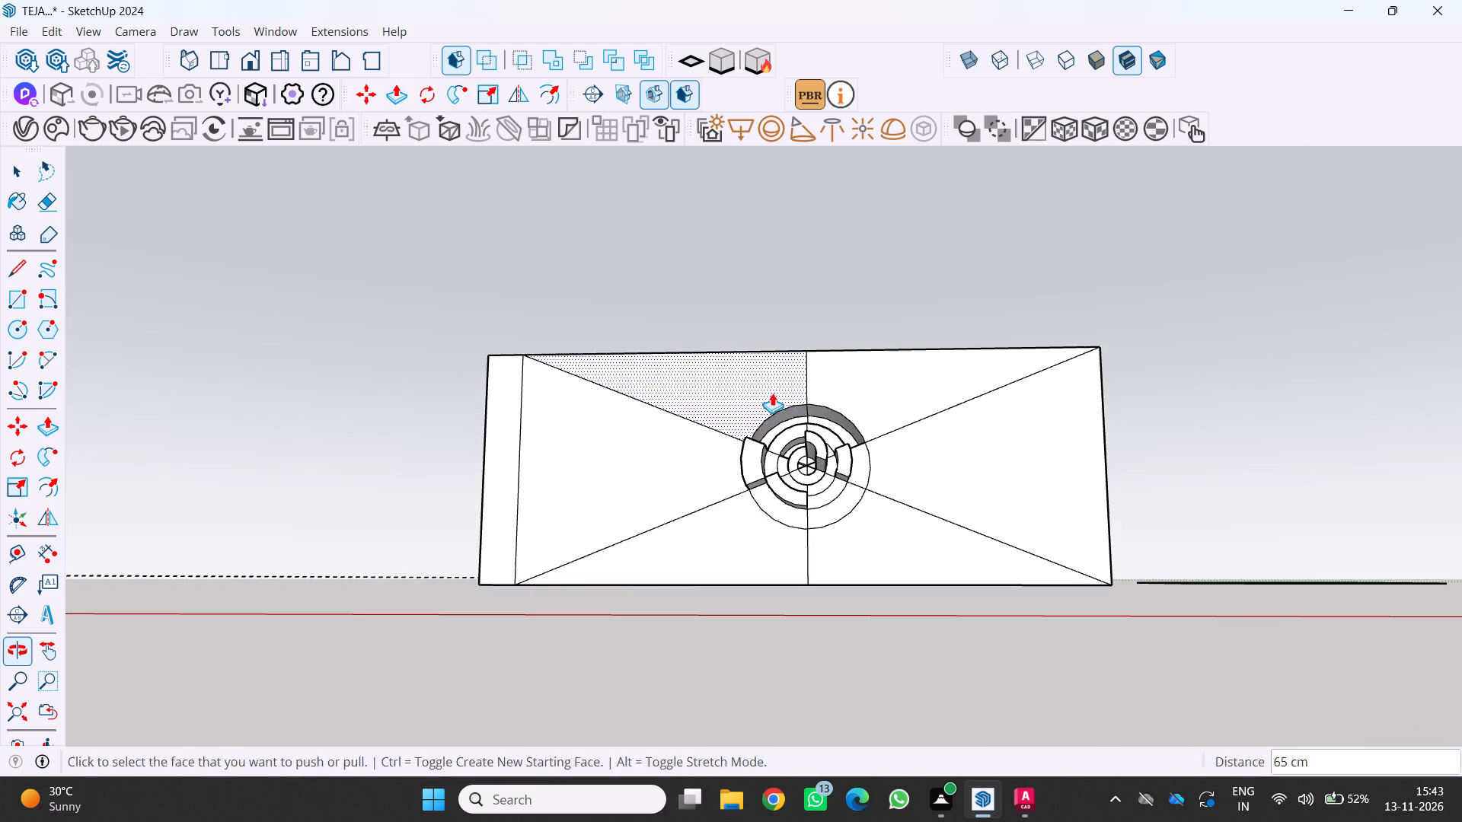
scroll(802, 450, up, 8)
middle_drag(872, 553, 784, 633)
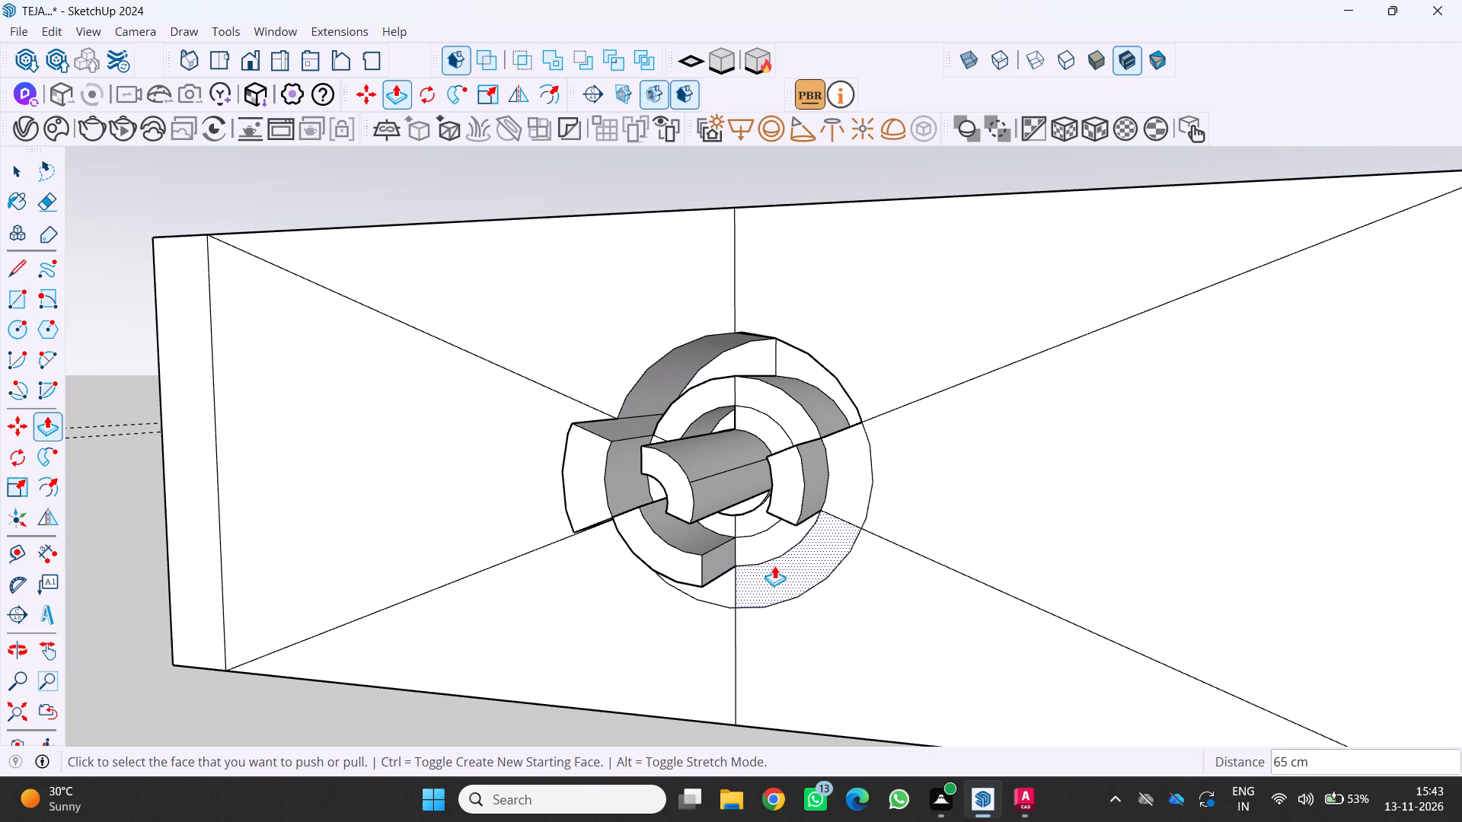
drag(774, 566, 818, 553)
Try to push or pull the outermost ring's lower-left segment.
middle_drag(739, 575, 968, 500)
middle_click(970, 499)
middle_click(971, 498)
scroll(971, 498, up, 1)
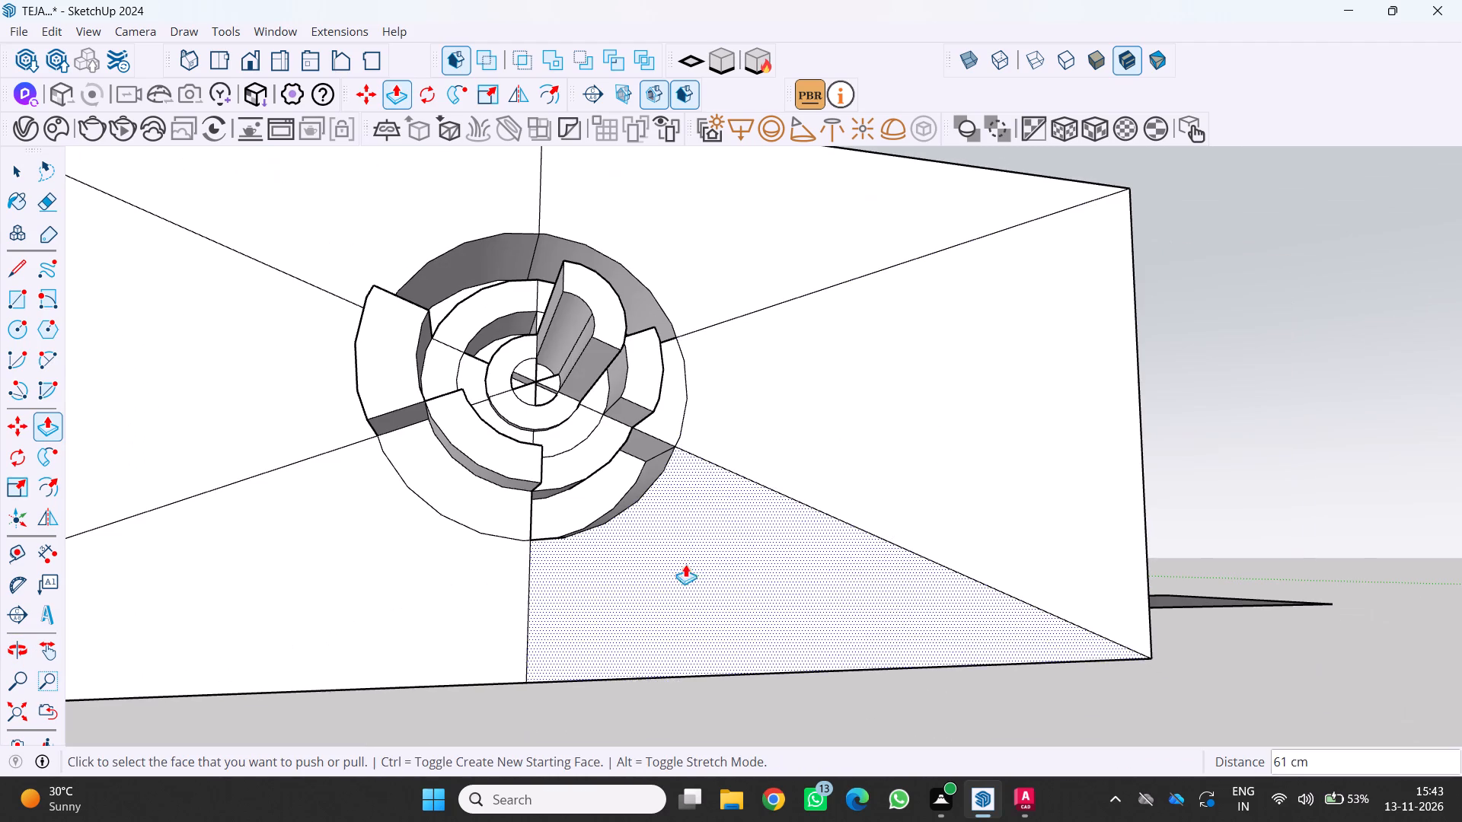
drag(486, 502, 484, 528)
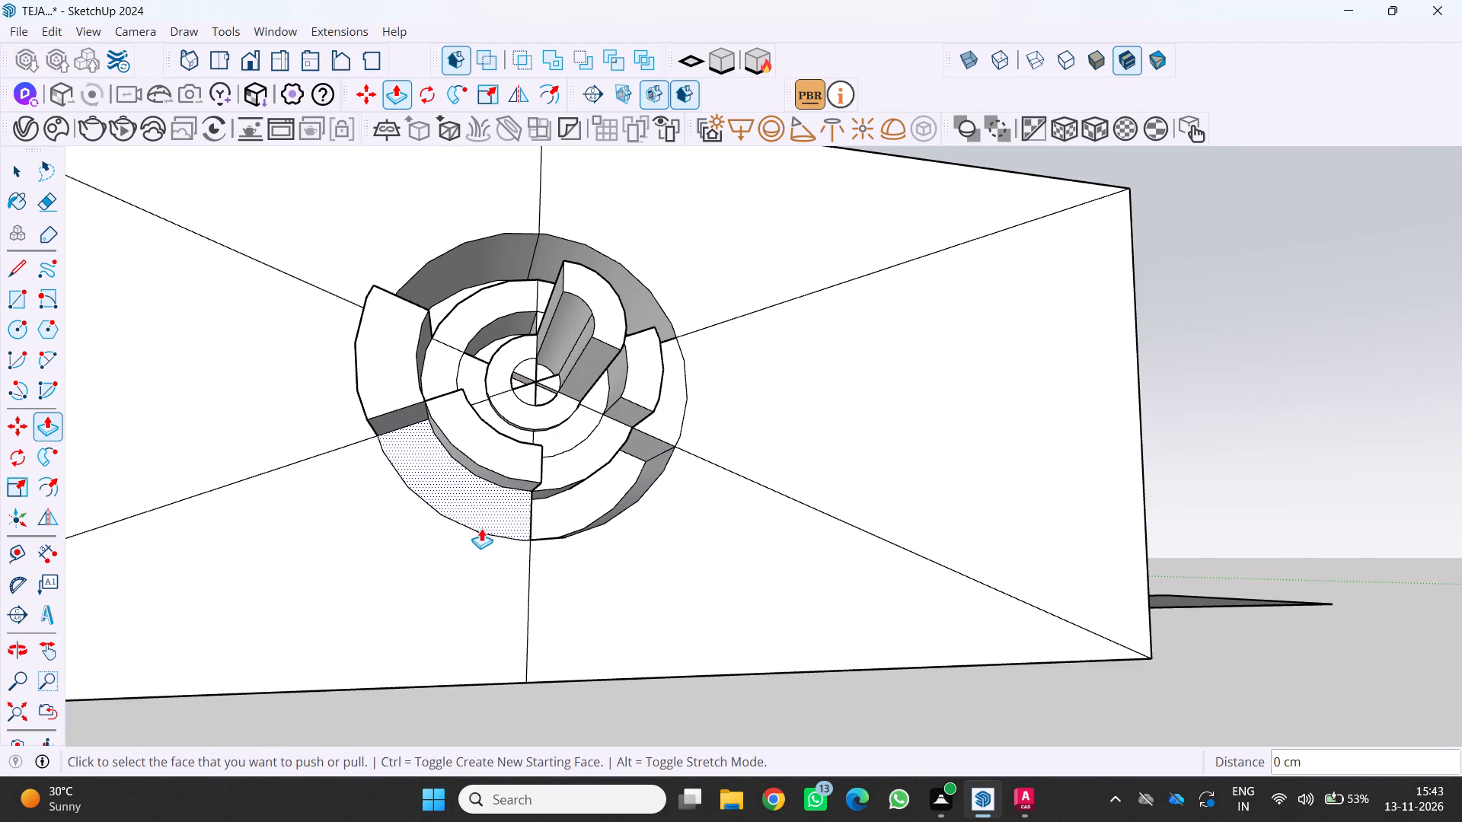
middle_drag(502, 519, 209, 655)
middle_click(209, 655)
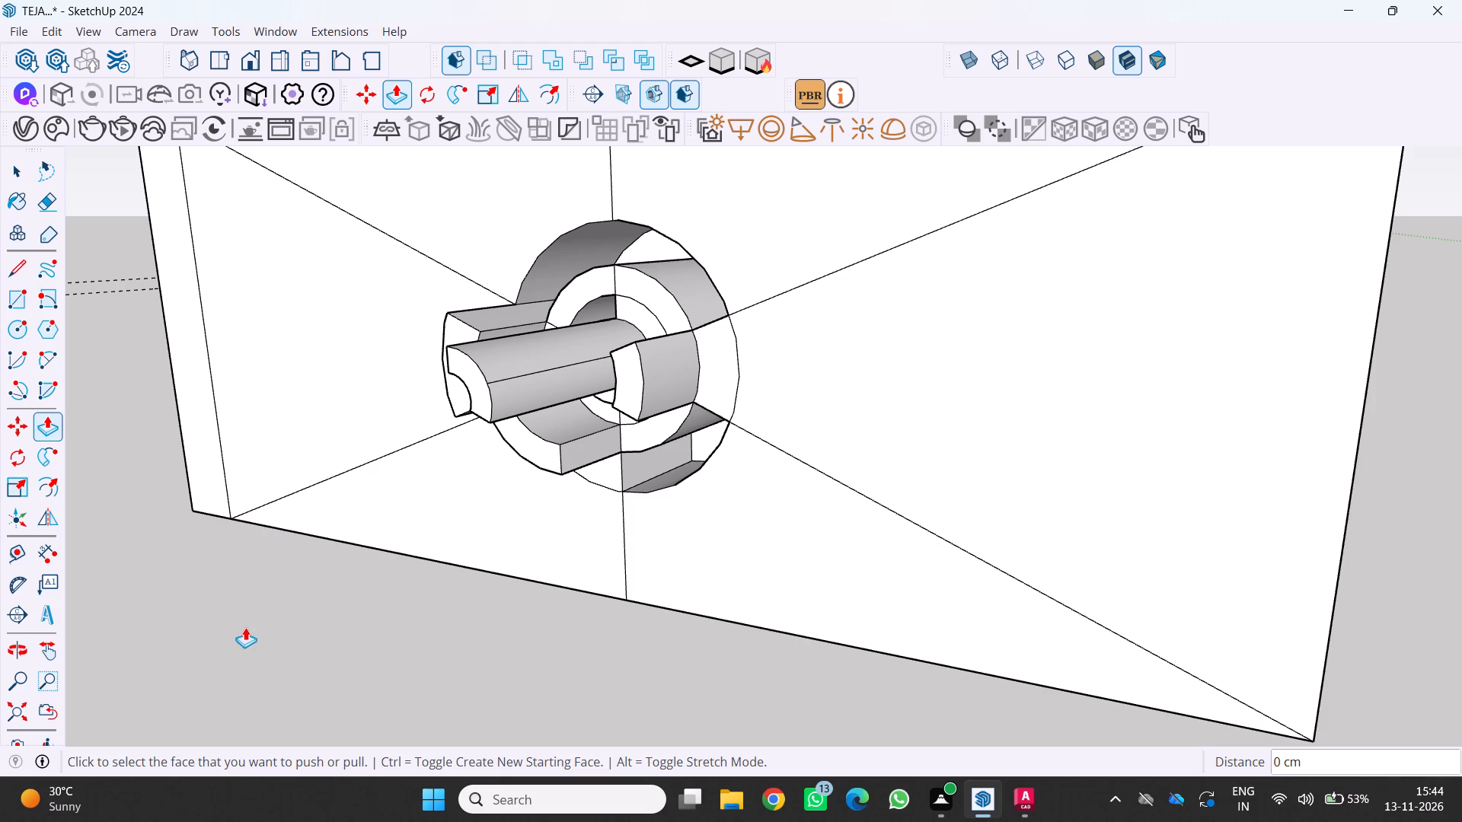
Pull the large right triangular face of the box front outward, and the left triangular face outward about 18 cm.
scroll(522, 545, down, 1)
middle_drag(641, 465, 758, 453)
scroll(758, 304, up, 1)
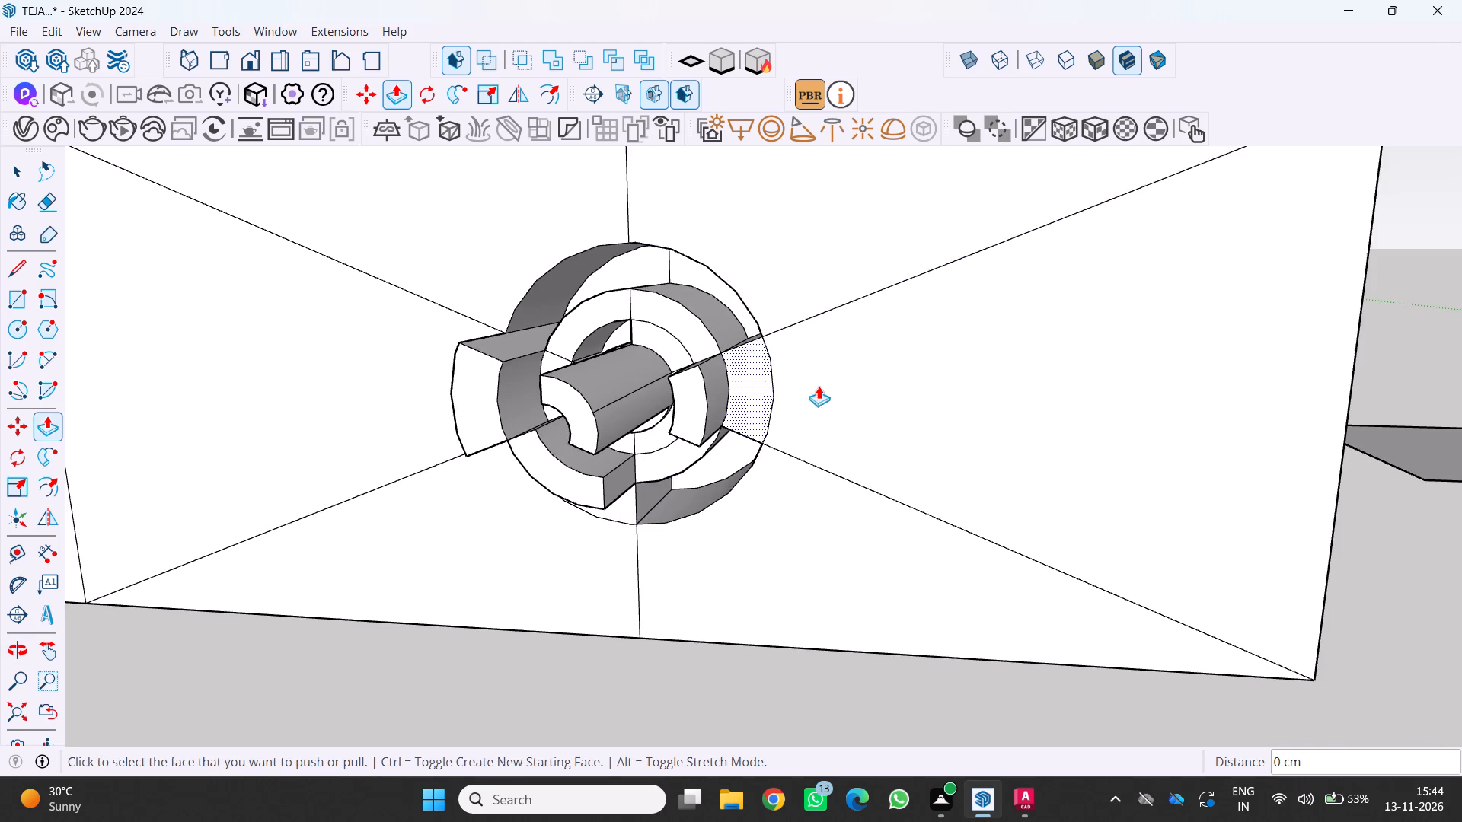
scroll(820, 389, down, 4)
drag(921, 379, 892, 403)
drag(526, 405, 505, 421)
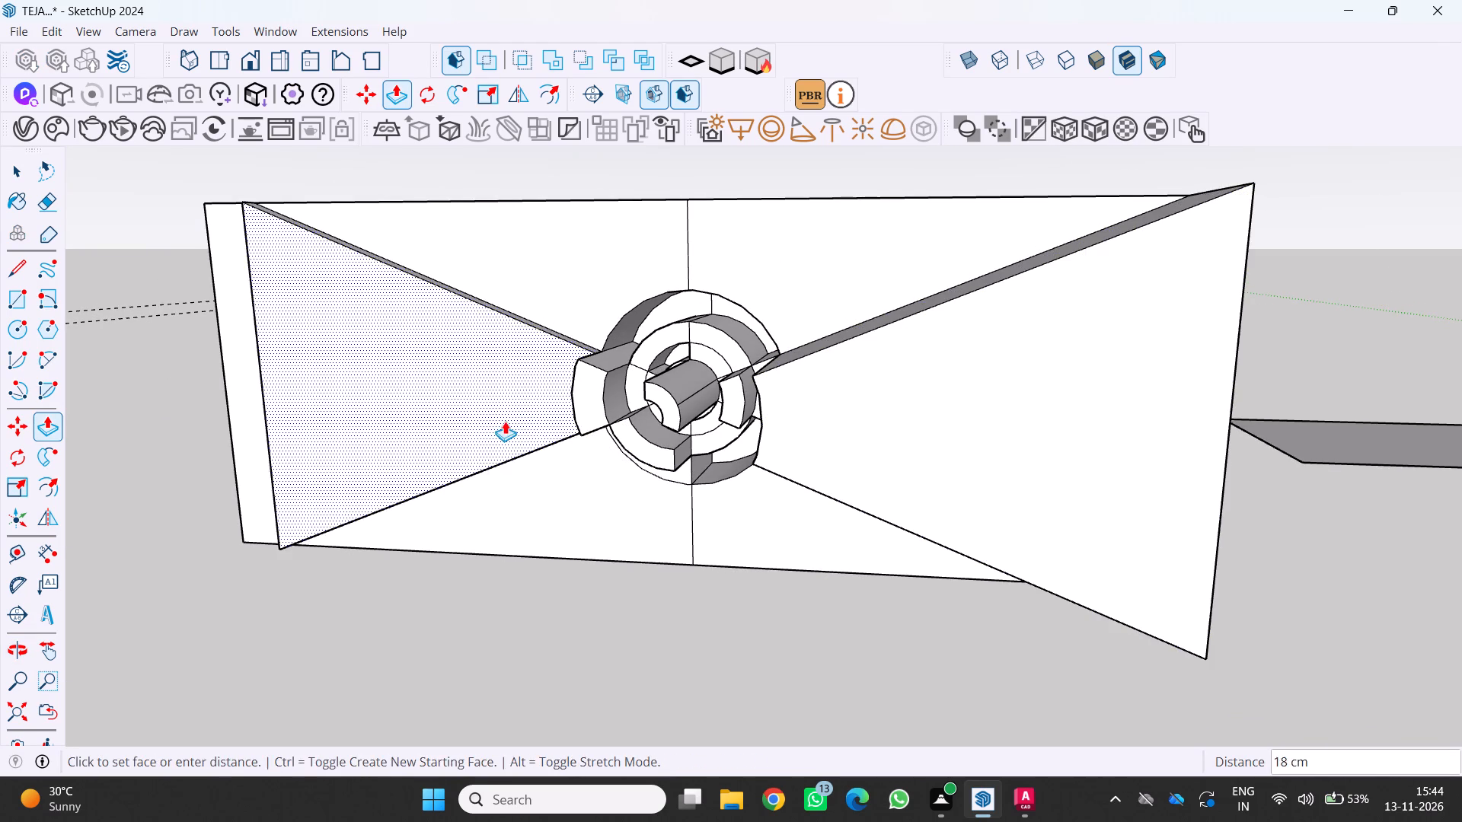
drag(505, 421, 503, 419)
Pull the lower-left and lower-right triangular faces outward, level with the raised left triangular face.
middle_drag(745, 396, 947, 347)
middle_click(947, 347)
drag(667, 502, 798, 442)
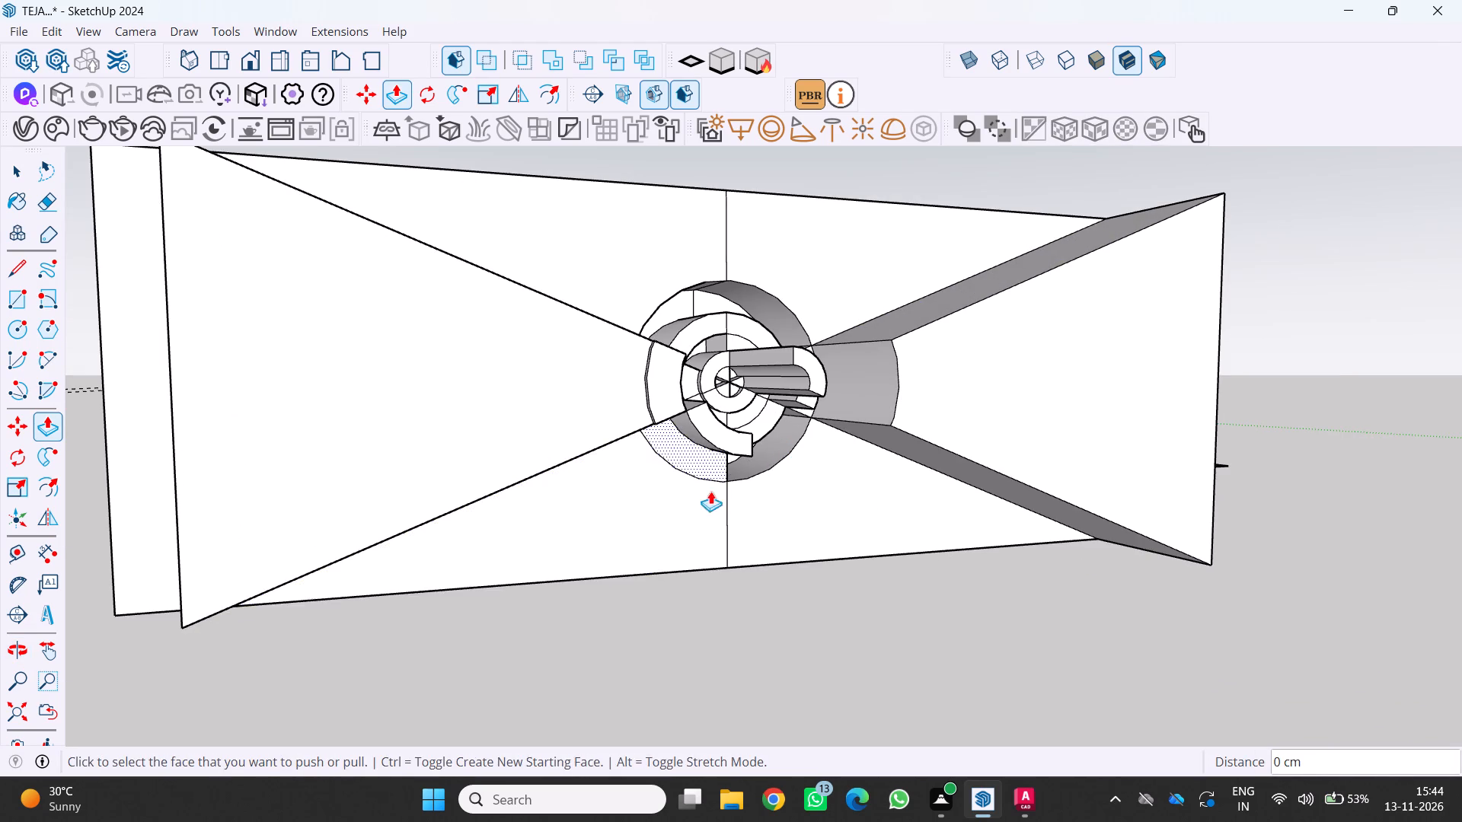
drag(662, 510, 783, 479)
drag(840, 483, 889, 491)
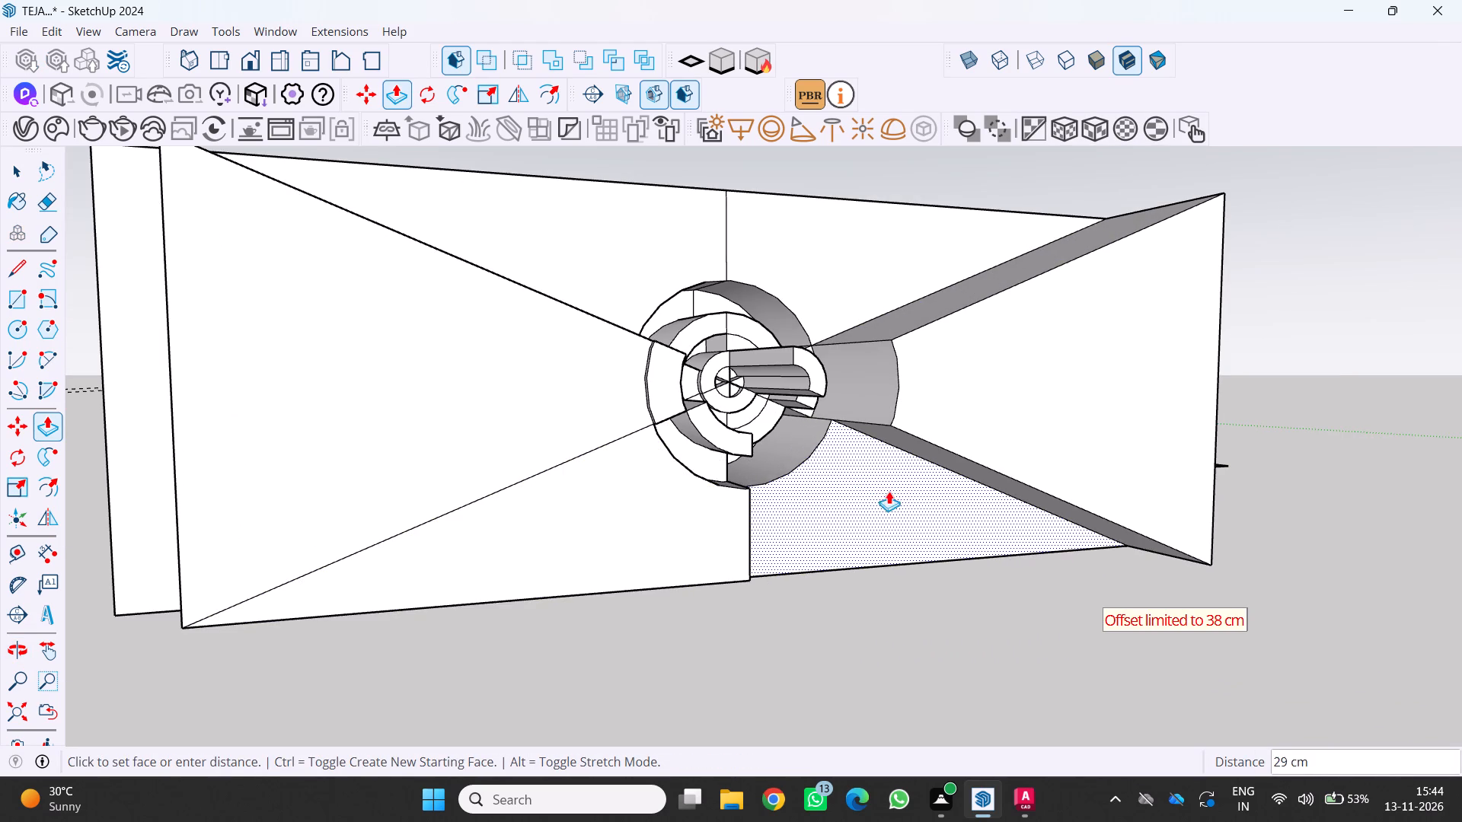
drag(889, 491, 966, 451)
Pull the upper-right and upper-left triangular faces of the box front outward about 6 cm.
middle_drag(848, 489, 797, 585)
drag(890, 247, 881, 279)
drag(584, 286, 652, 314)
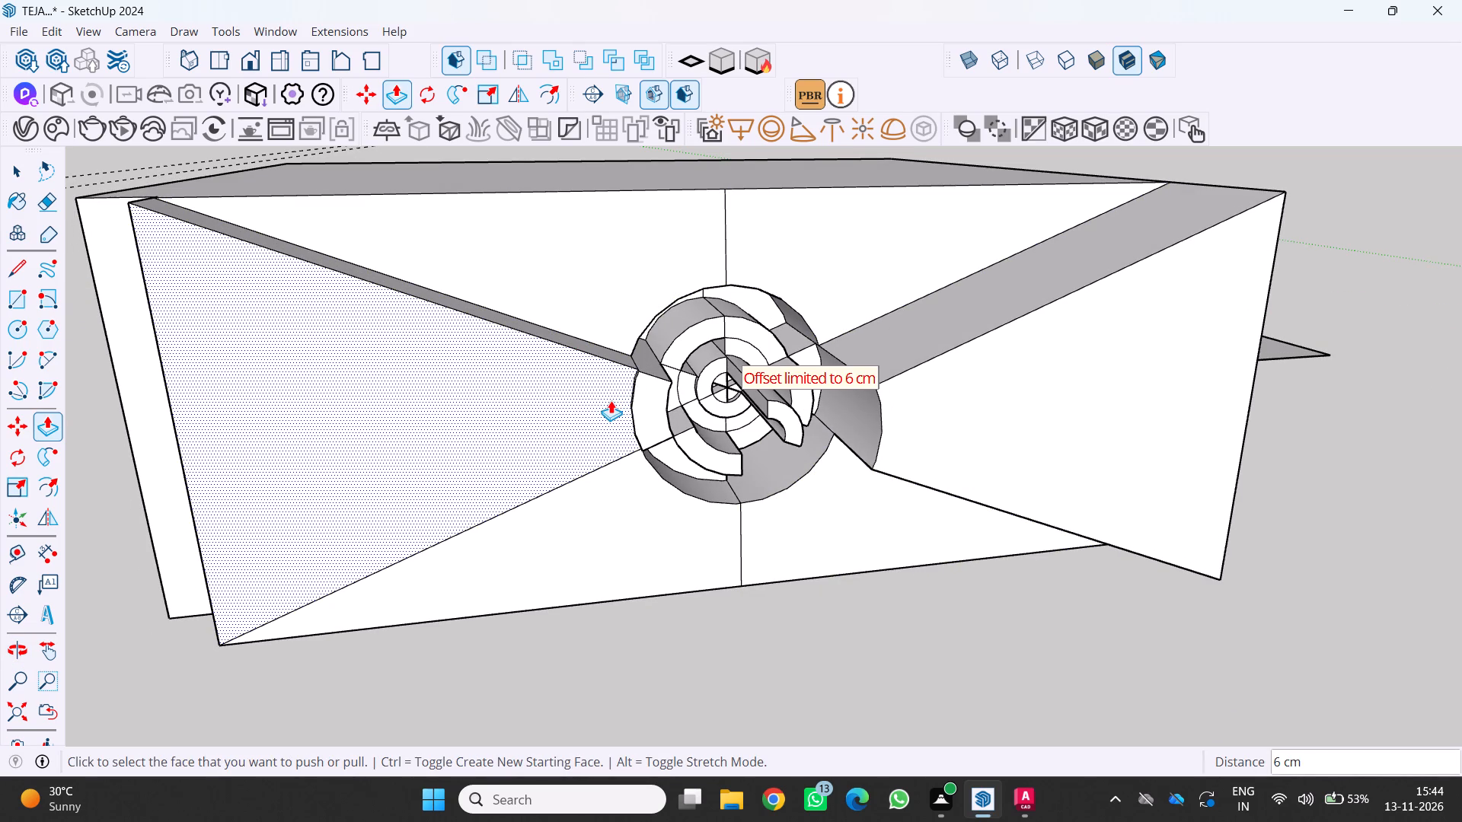
scroll(650, 402, down, 1)
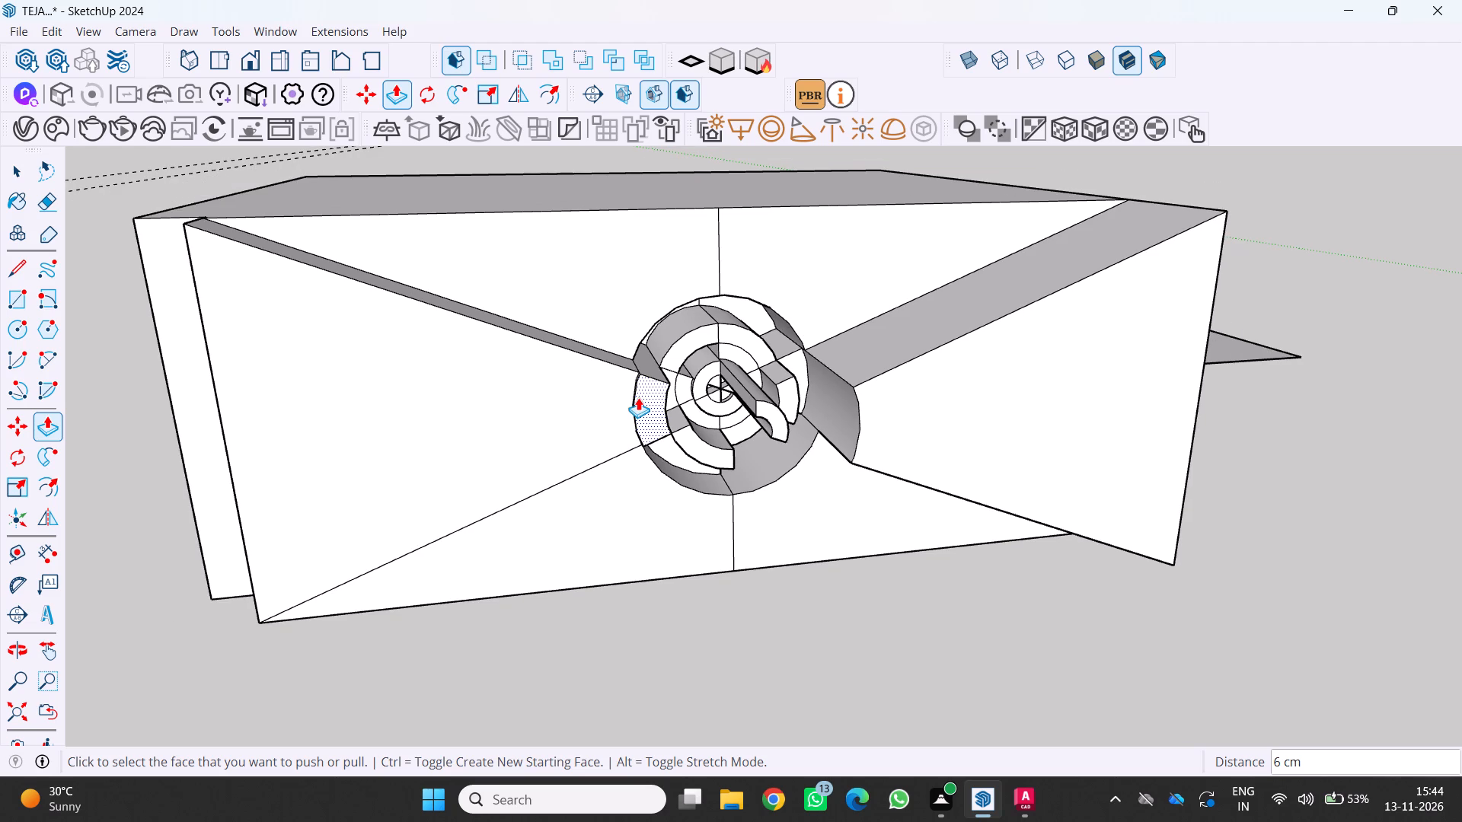
Pull the lower-left triangular face outward so it projects far beyond the neighbouring faces.
middle_drag(621, 398, 521, 428)
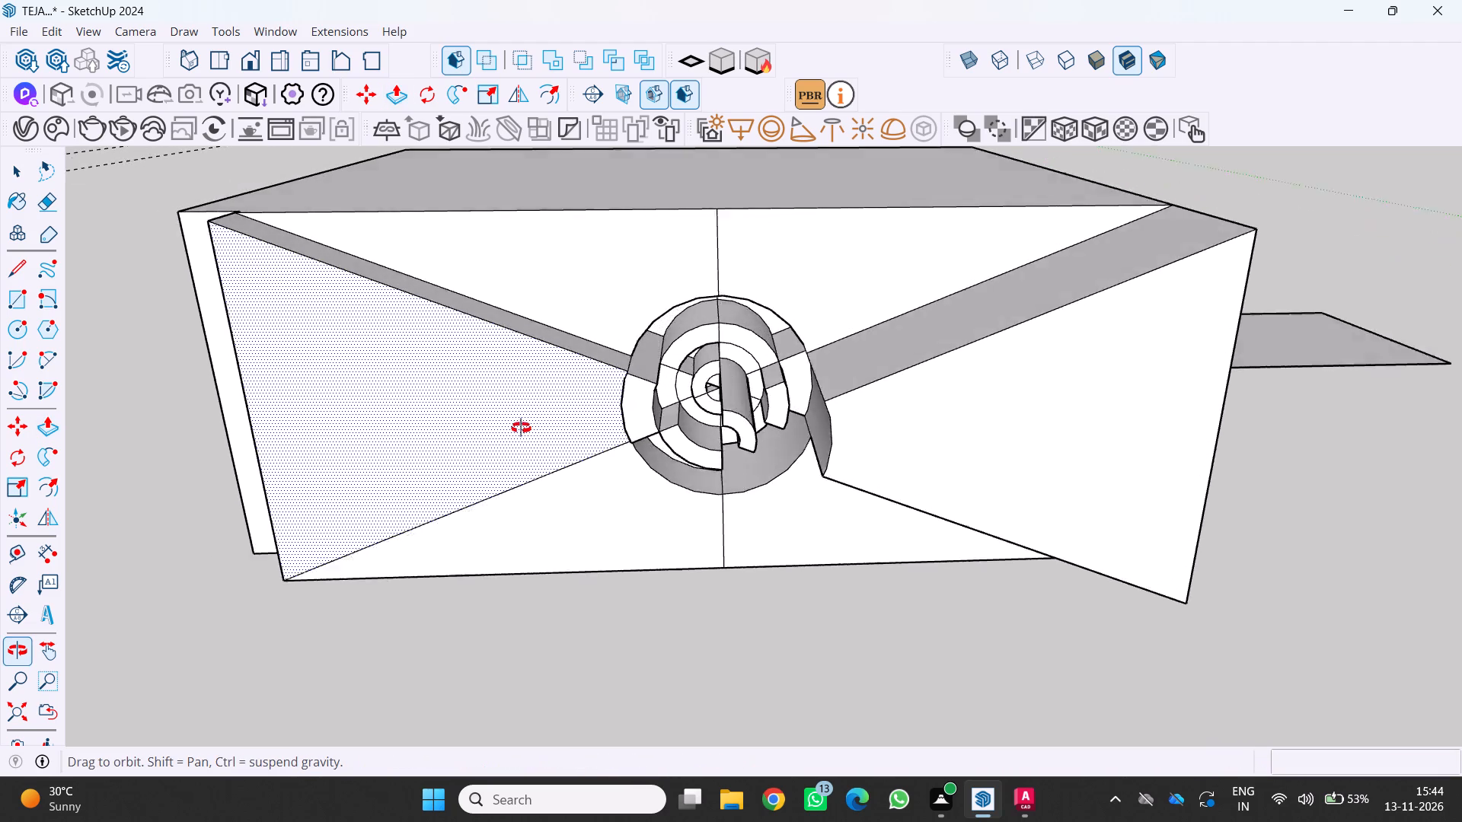
middle_drag(521, 428, 328, 454)
middle_drag(595, 393, 743, 279)
middle_drag(745, 276, 754, 261)
middle_click(755, 253)
scroll(632, 348, up, 4)
middle_drag(635, 378, 586, 303)
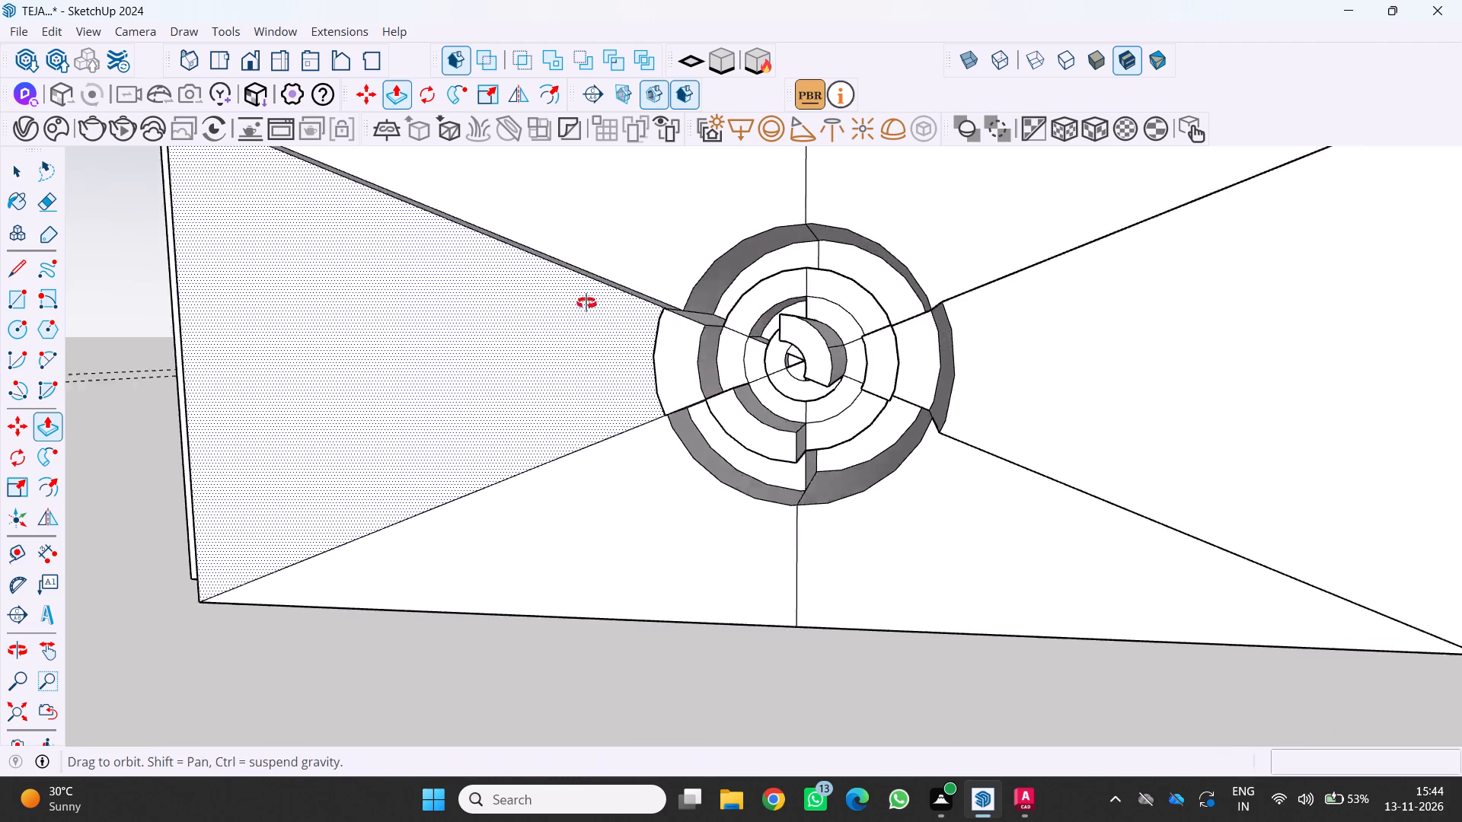
middle_drag(586, 303, 540, 166)
drag(603, 443, 407, 400)
Pull the upper-left triangular face outward about 134 cm, level with the projecting lower-left triangular face.
middle_drag(420, 405, 440, 459)
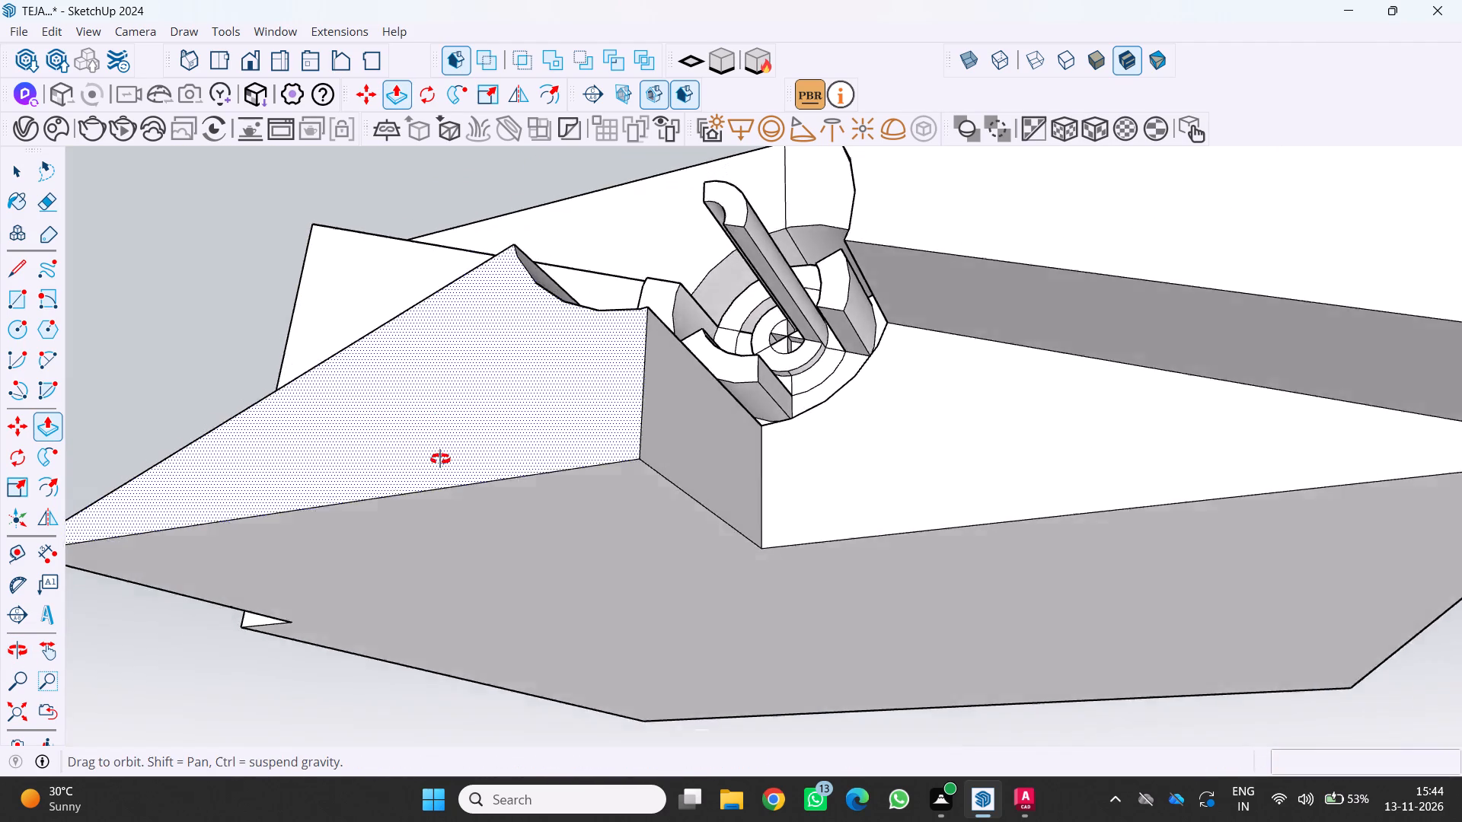
middle_drag(440, 459, 708, 633)
drag(921, 212, 979, 247)
scroll(929, 264, down, 3)
middle_drag(865, 288, 689, 344)
drag(733, 237, 713, 281)
Examine the trial box from several sides and its place relative to the room and the separate cabinet.
middle_drag(665, 352, 635, 291)
middle_drag(859, 395, 746, 344)
middle_click(746, 344)
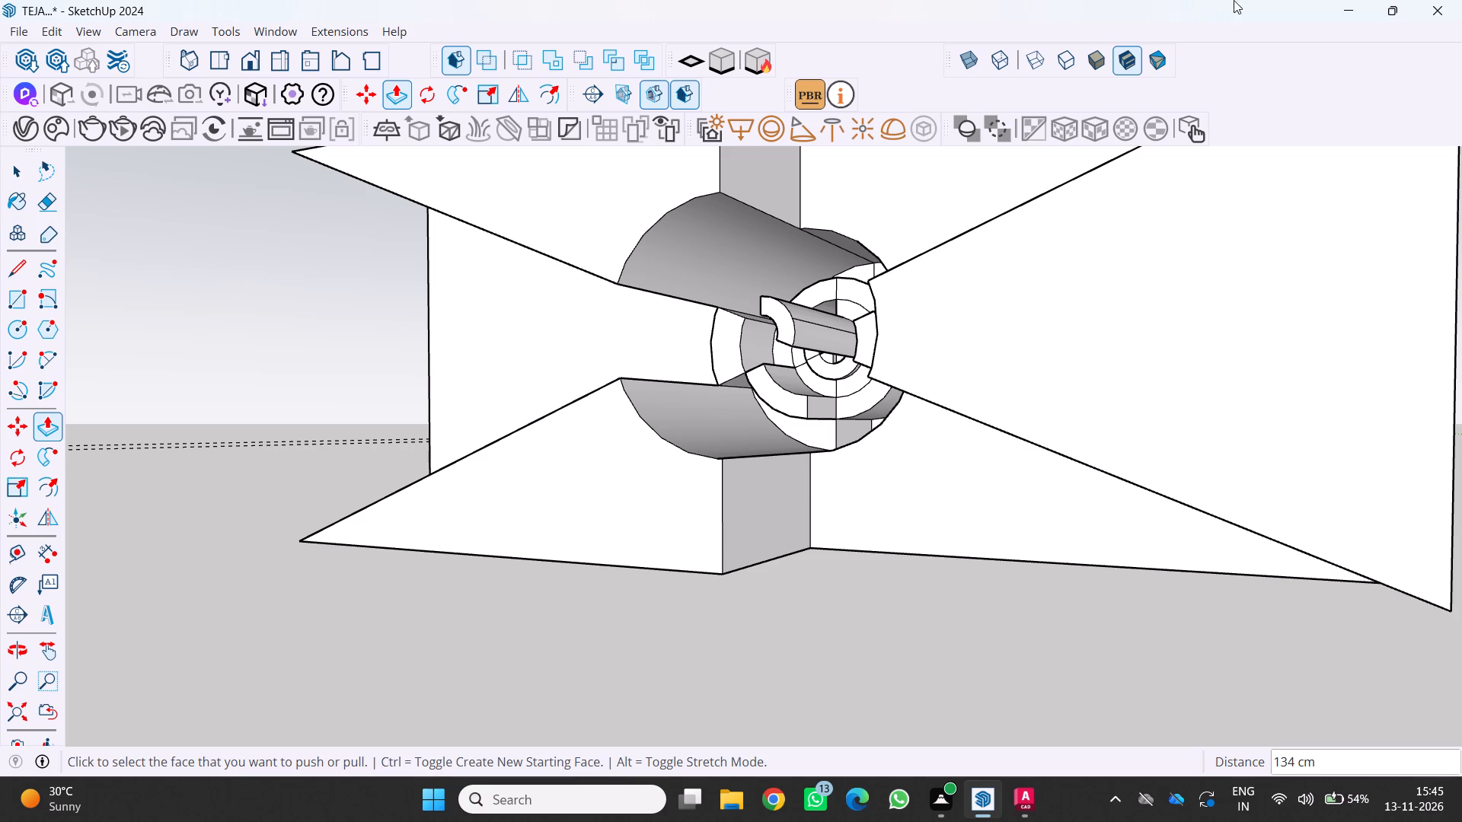
scroll(44, 728, down, 6)
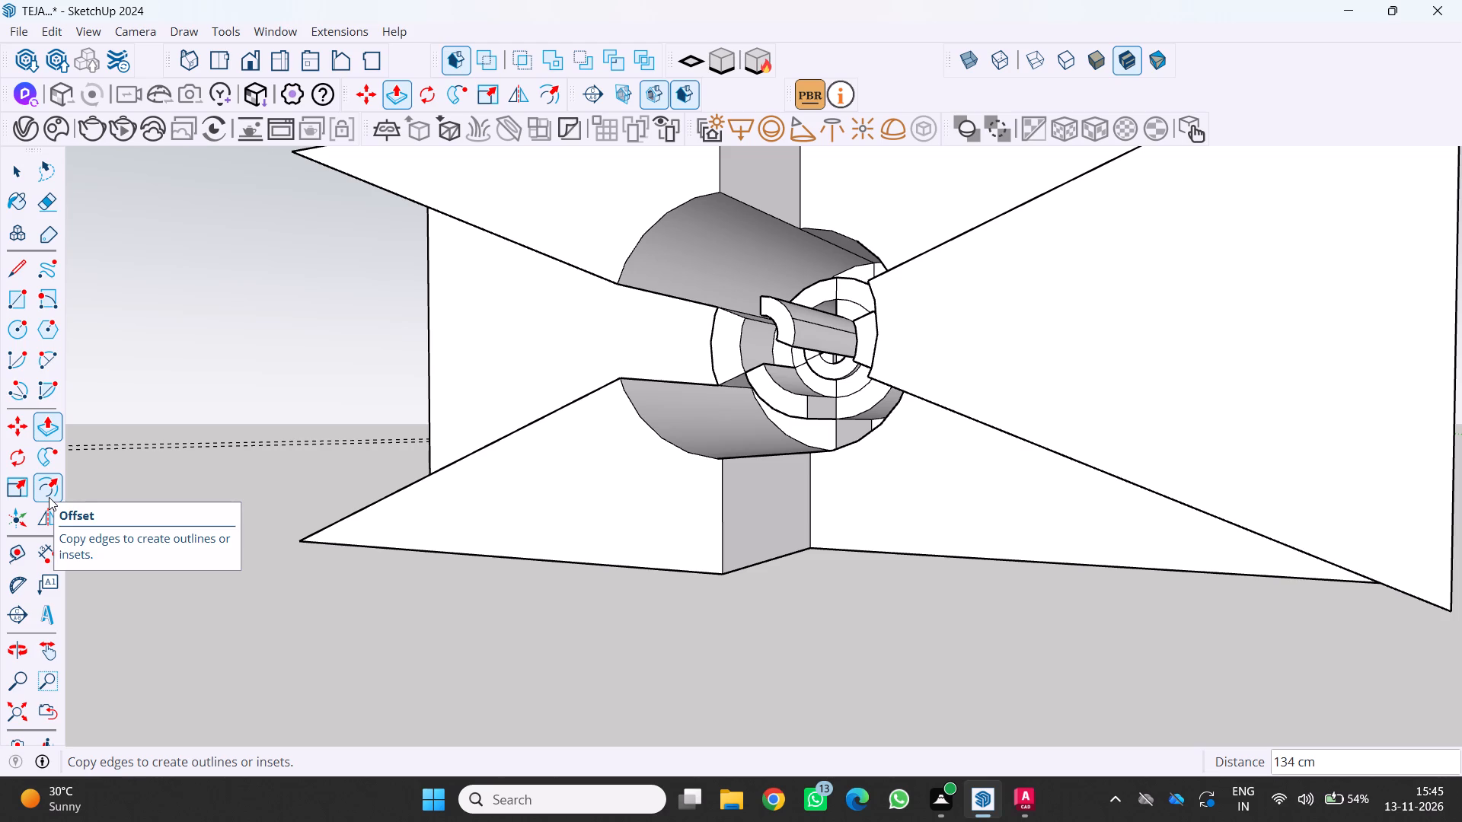
scroll(32, 509, down, 1)
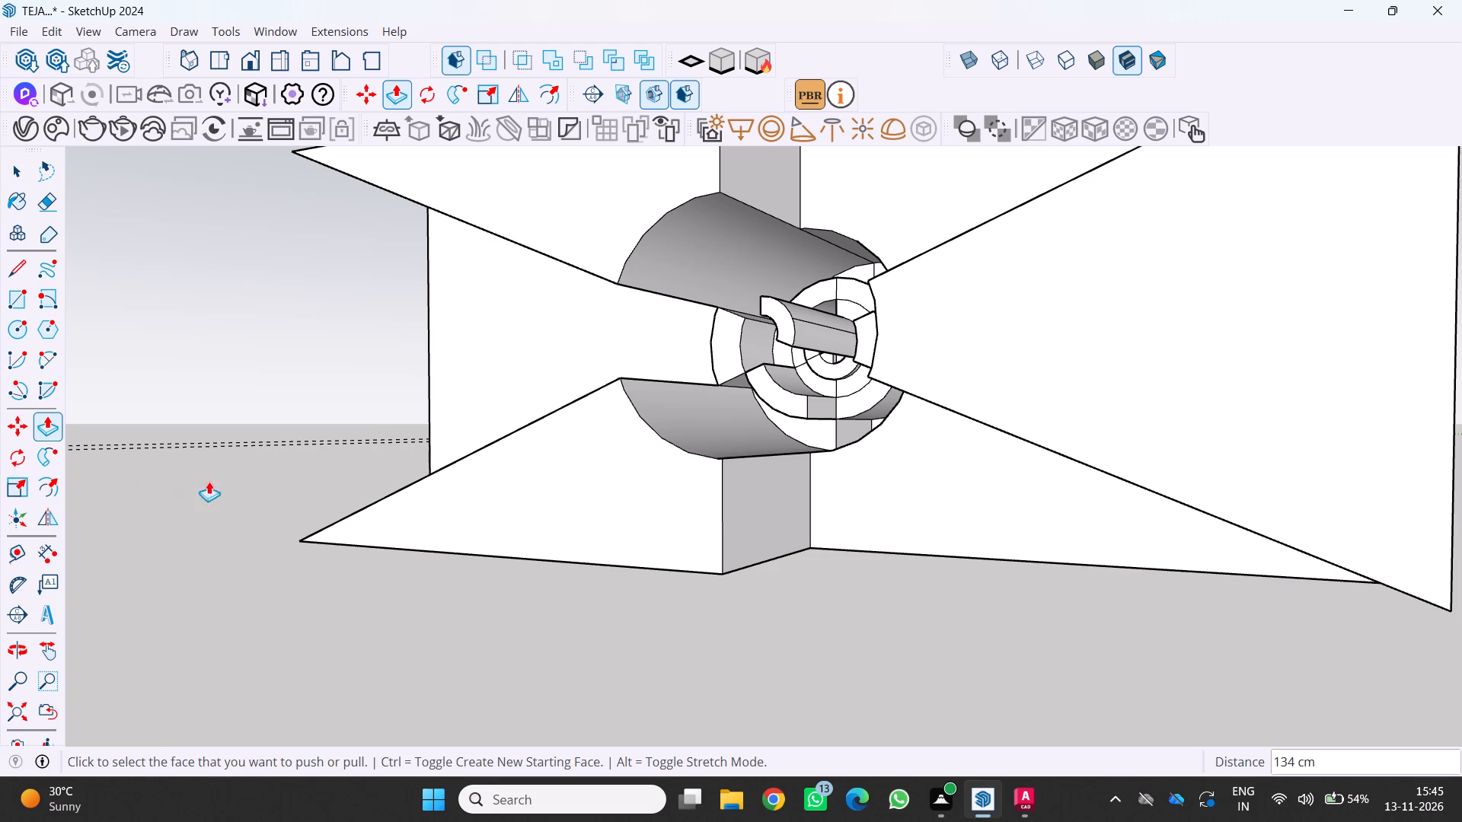
scroll(366, 470, down, 2)
middle_drag(356, 471, 212, 546)
middle_drag(151, 559, 0, 650)
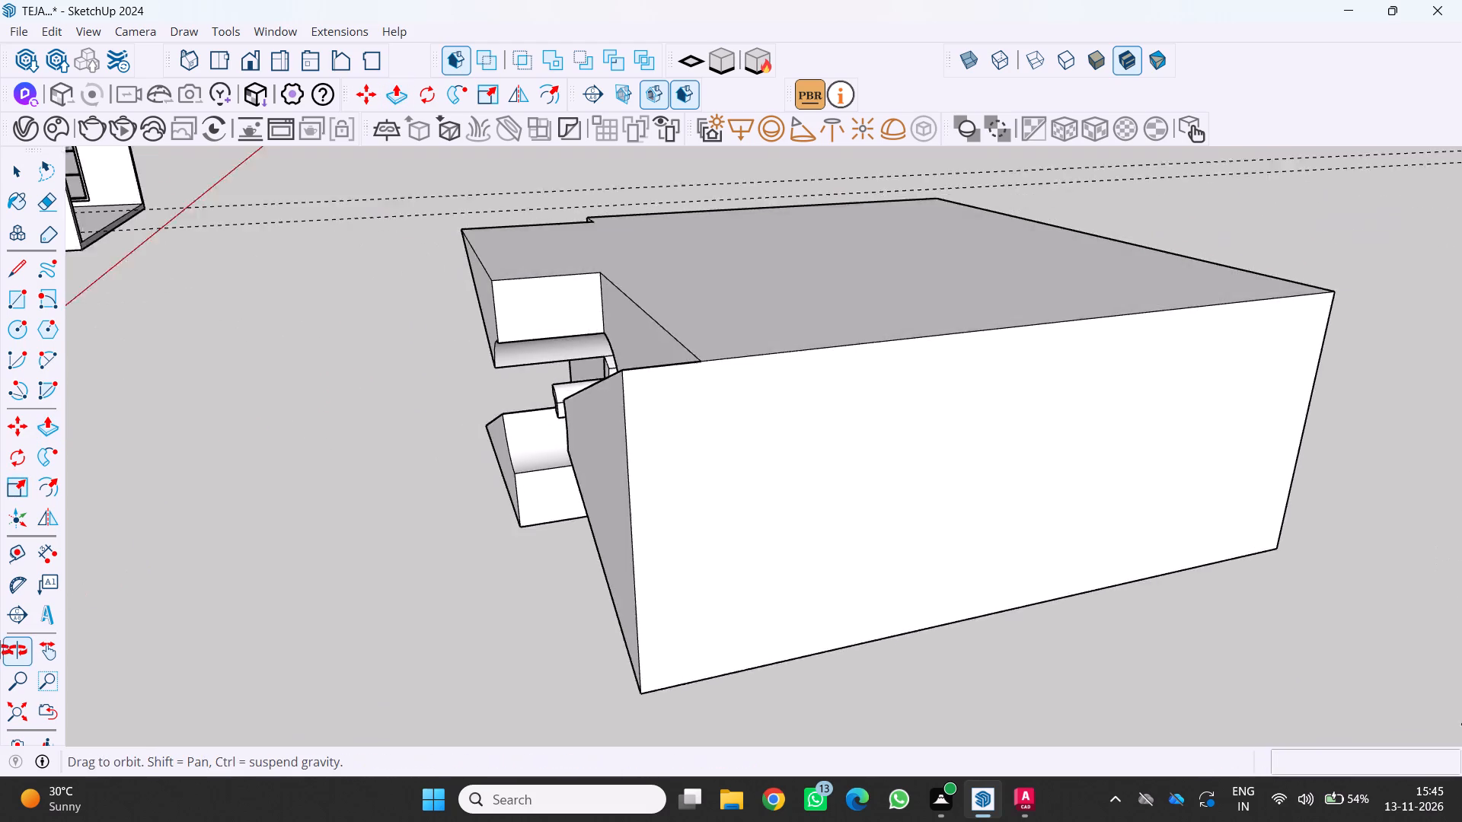
middle_drag(0, 650, 0, 652)
scroll(362, 560, down, 3)
middle_drag(361, 562, 292, 501)
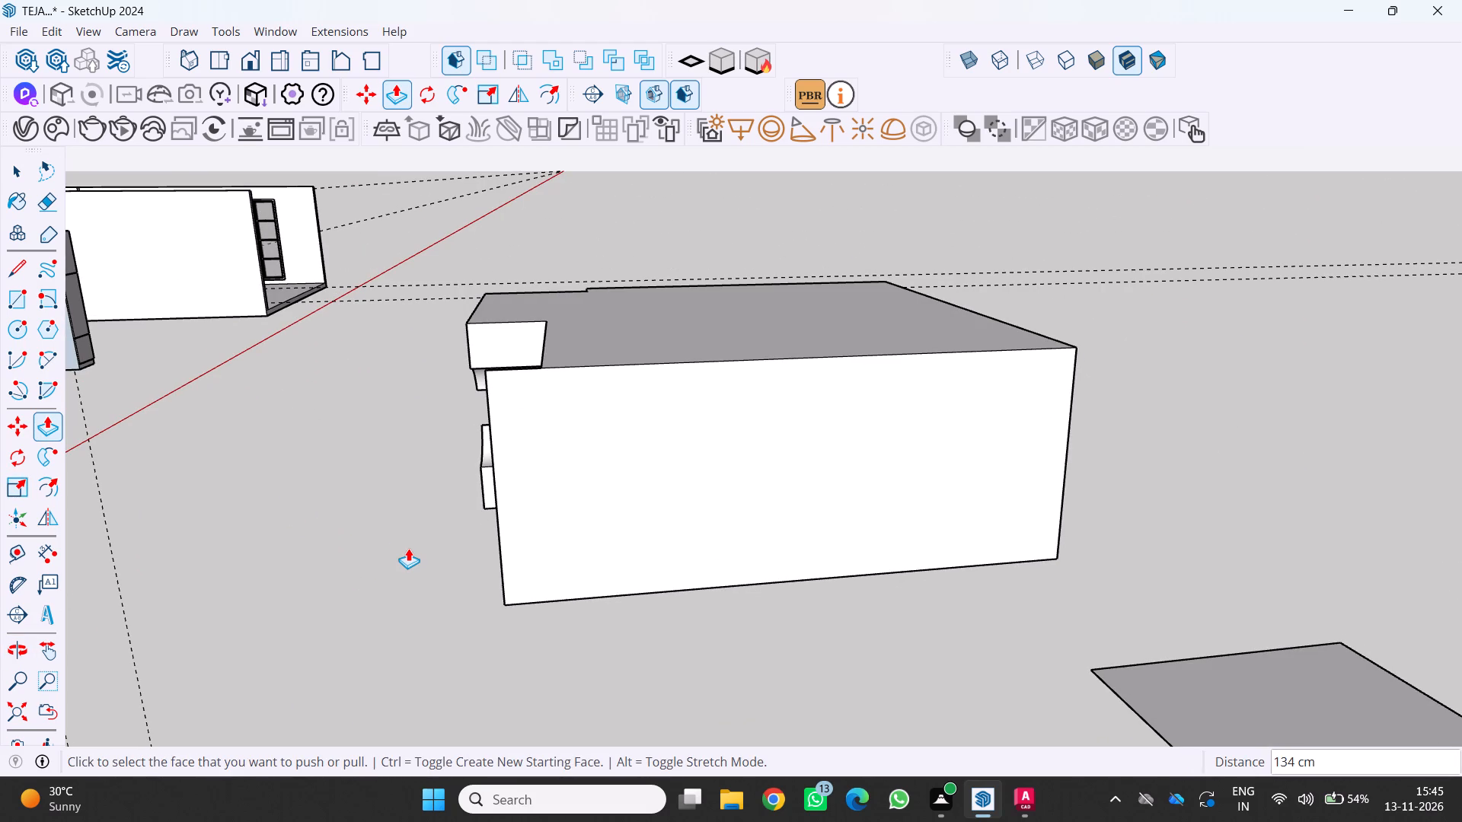
scroll(598, 587, down, 2)
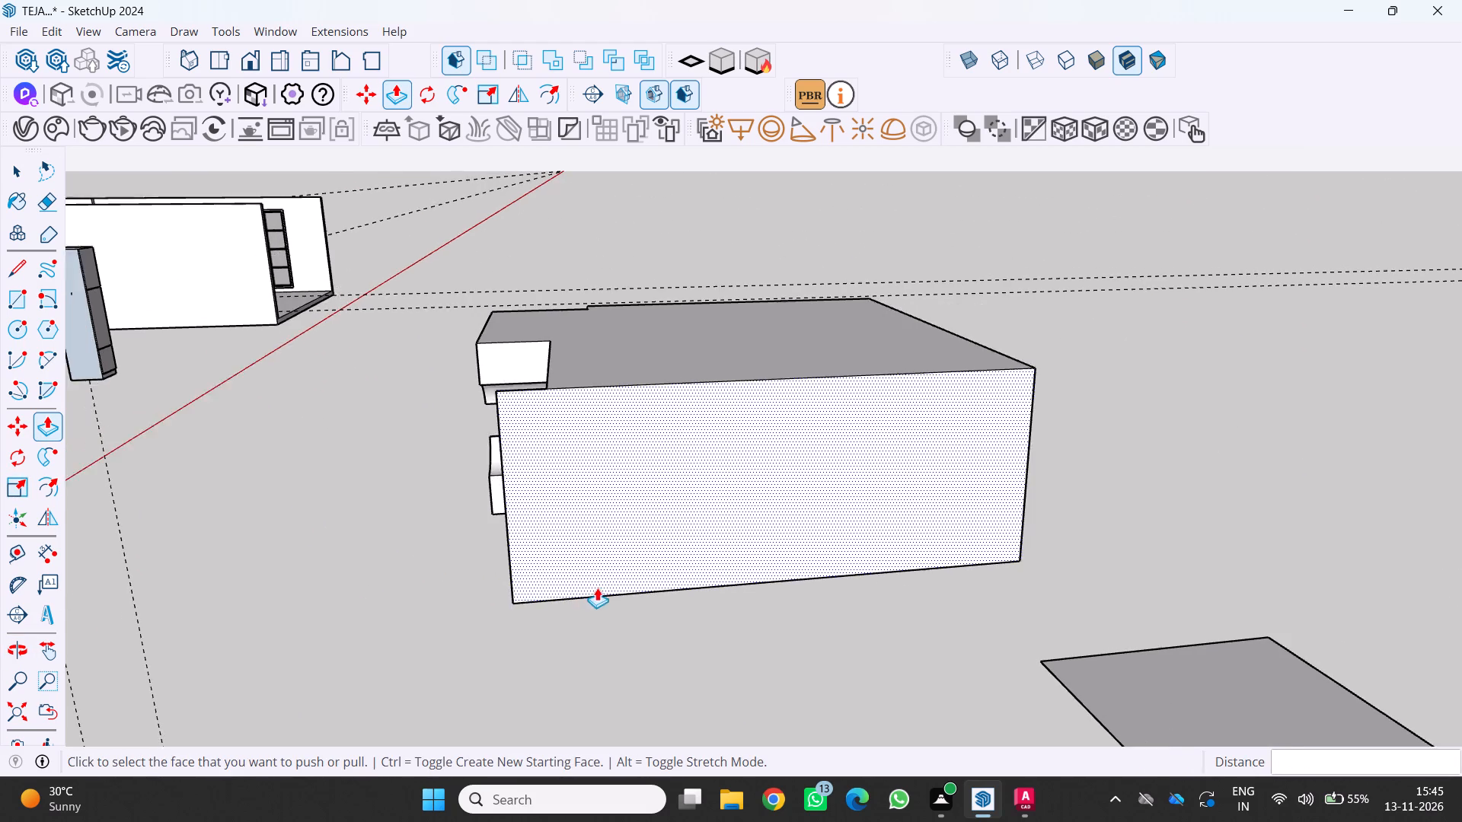
scroll(597, 588, down, 1)
middle_drag(602, 590, 803, 550)
scroll(815, 550, down, 4)
middle_drag(672, 585, 816, 550)
middle_click(826, 547)
scroll(831, 546, down, 3)
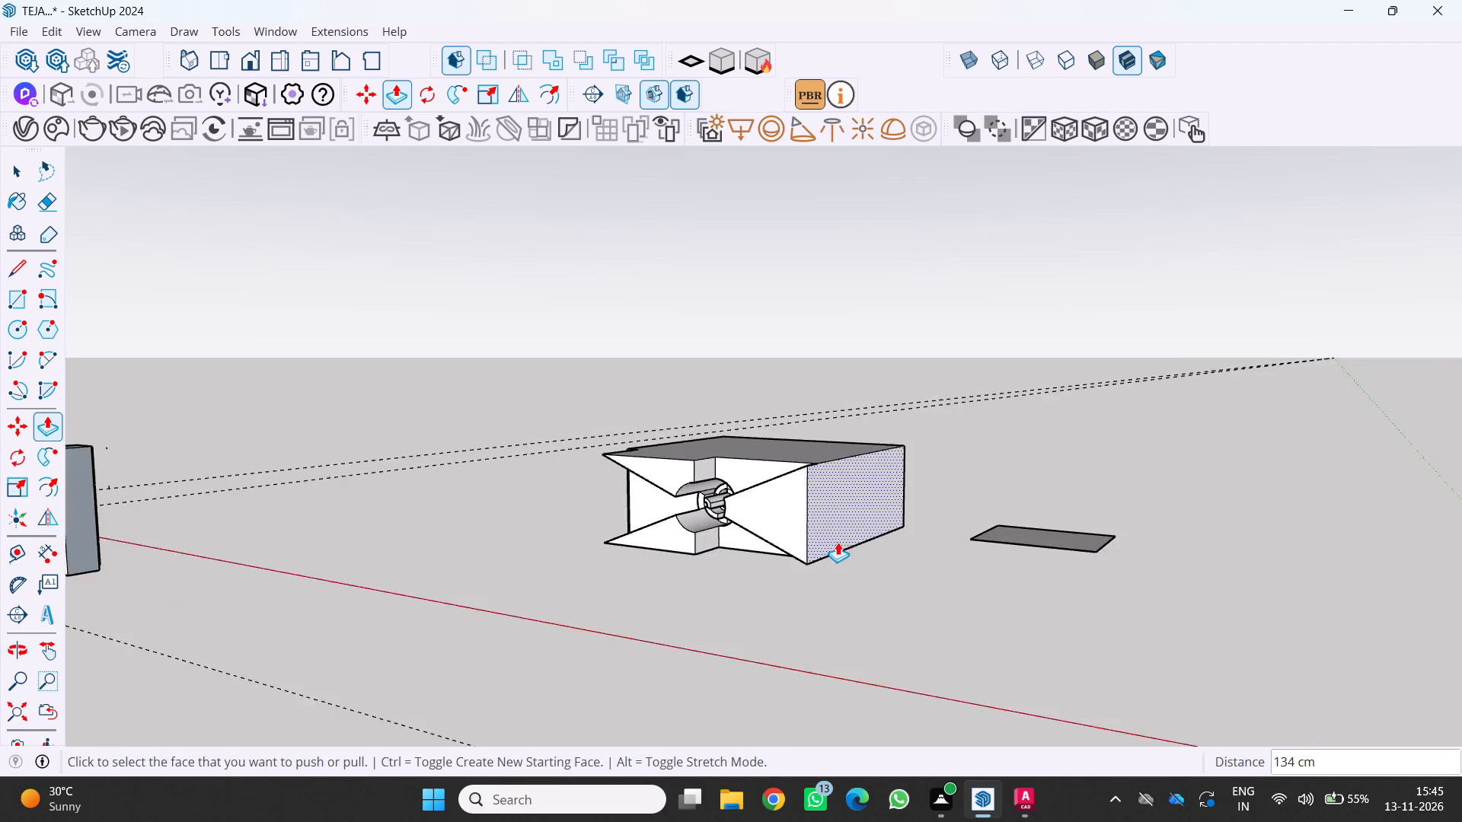
scroll(838, 542, down, 5)
scroll(796, 555, up, 1)
middle_drag(796, 555, 867, 568)
middle_click(870, 568)
scroll(861, 551, down, 4)
scroll(596, 576, up, 1)
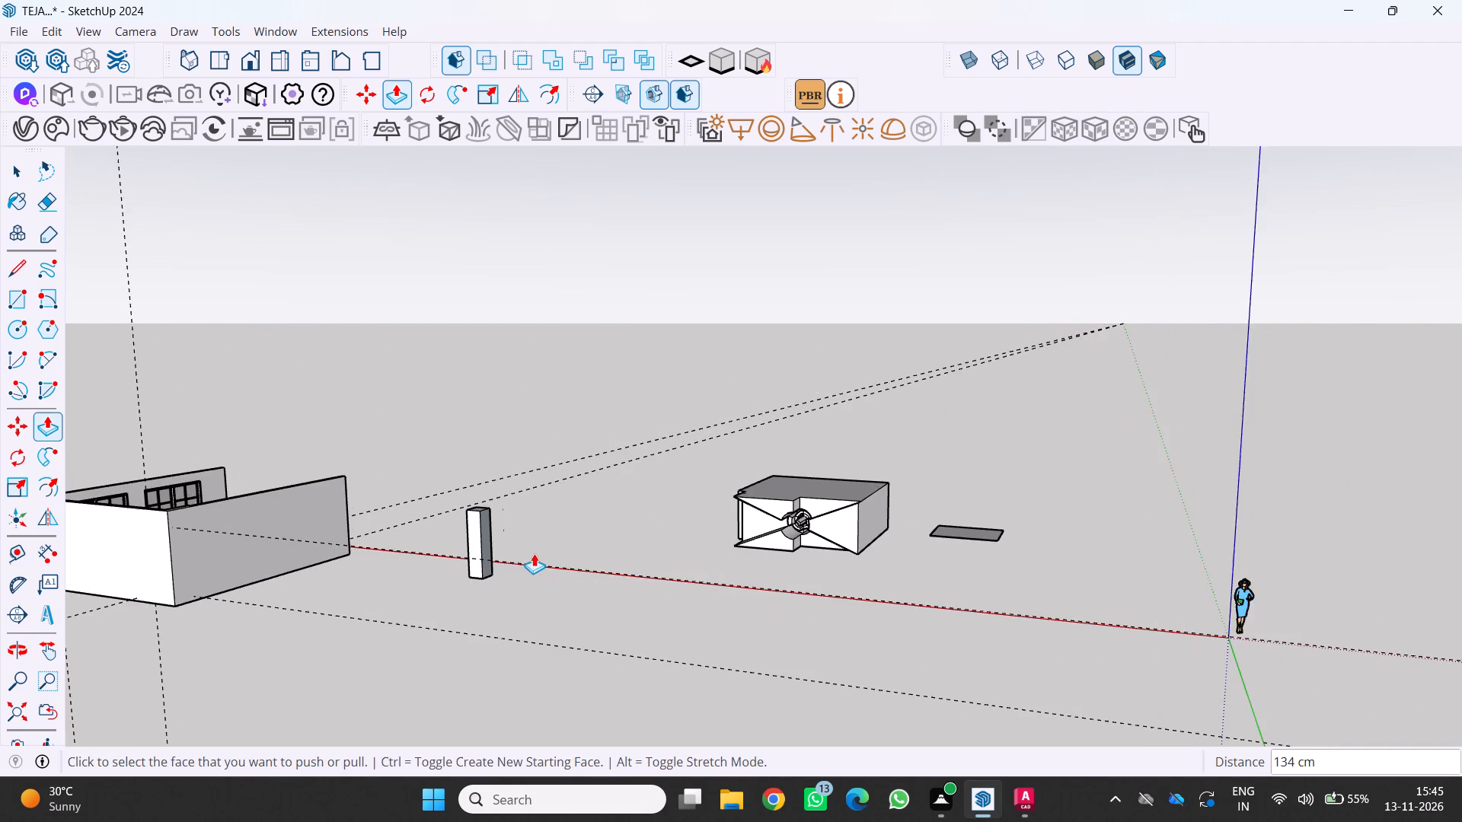
scroll(519, 543, up, 2)
middle_drag(519, 542, 1412, 435)
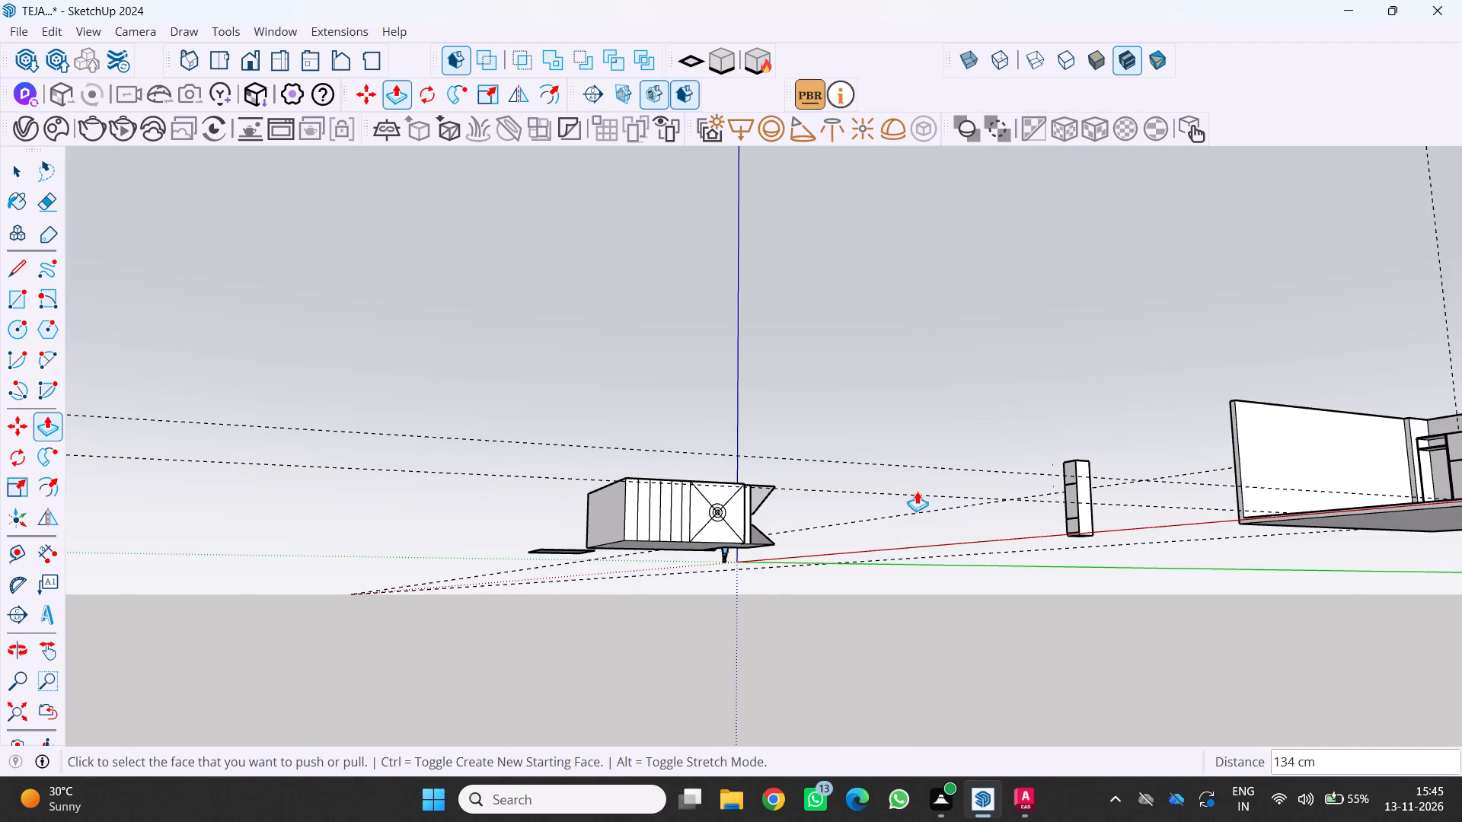
scroll(981, 478, up, 1)
middle_drag(985, 478, 1247, 524)
scroll(1246, 521, down, 2)
scroll(1140, 520, up, 2)
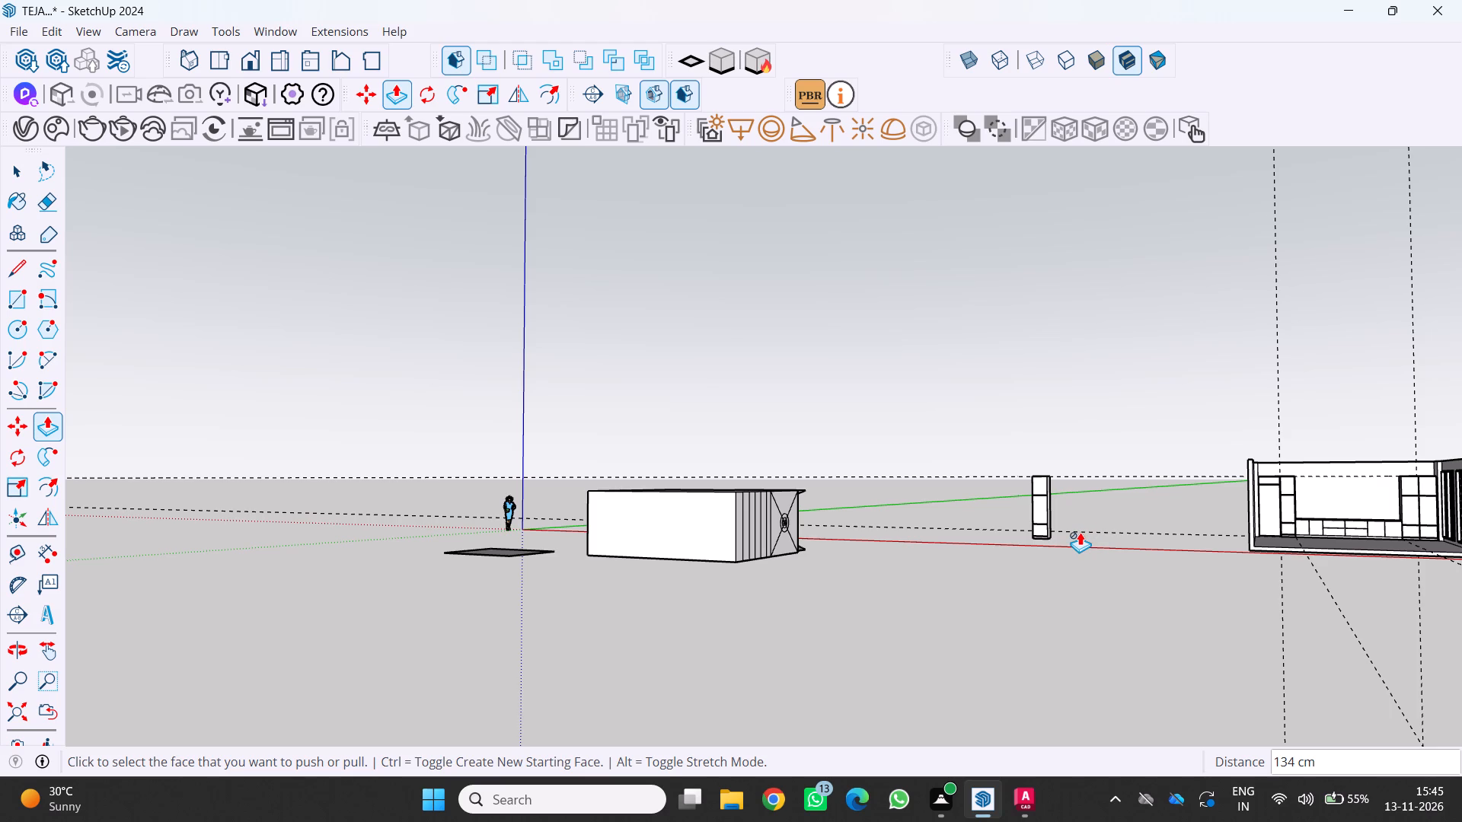
Erase the trial box's top, side and bottom edges together with its strip lines and the diagonals on the striped side.
middle_drag(1087, 540, 1028, 556)
middle_click(1027, 556)
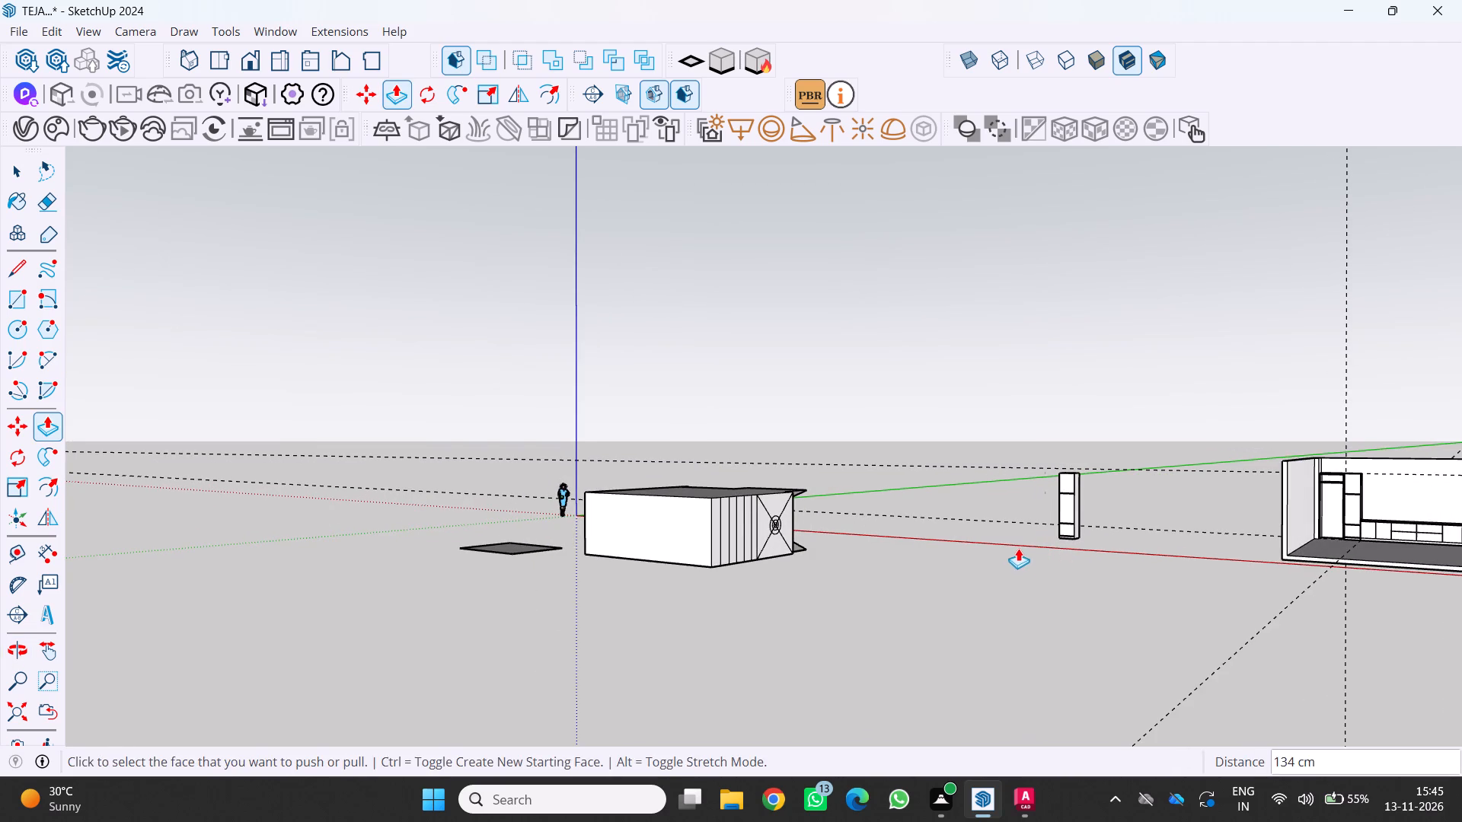
middle_drag(1018, 548, 1075, 602)
key(e)
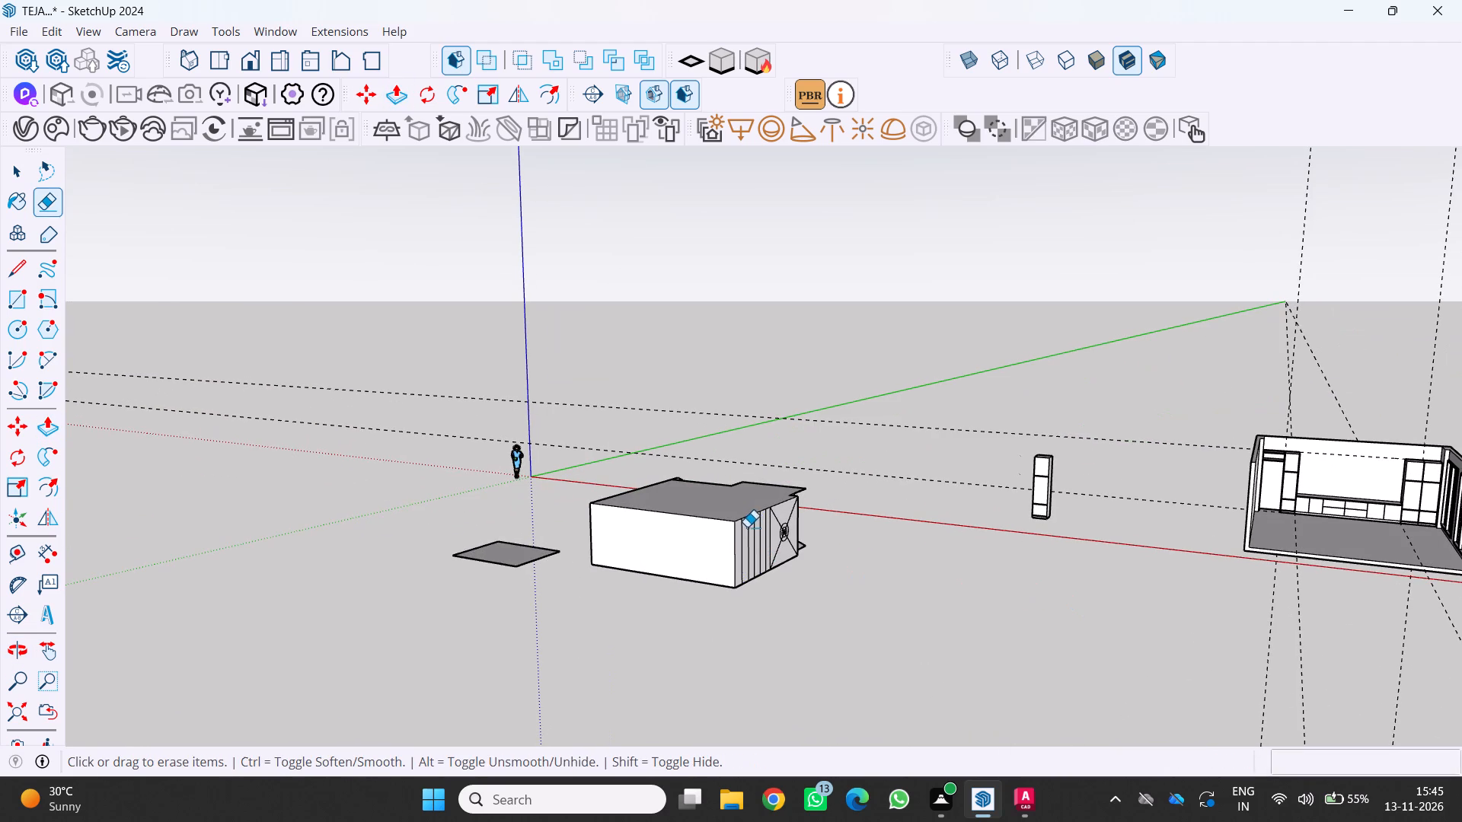
drag(724, 514, 713, 534)
drag(731, 515, 732, 515)
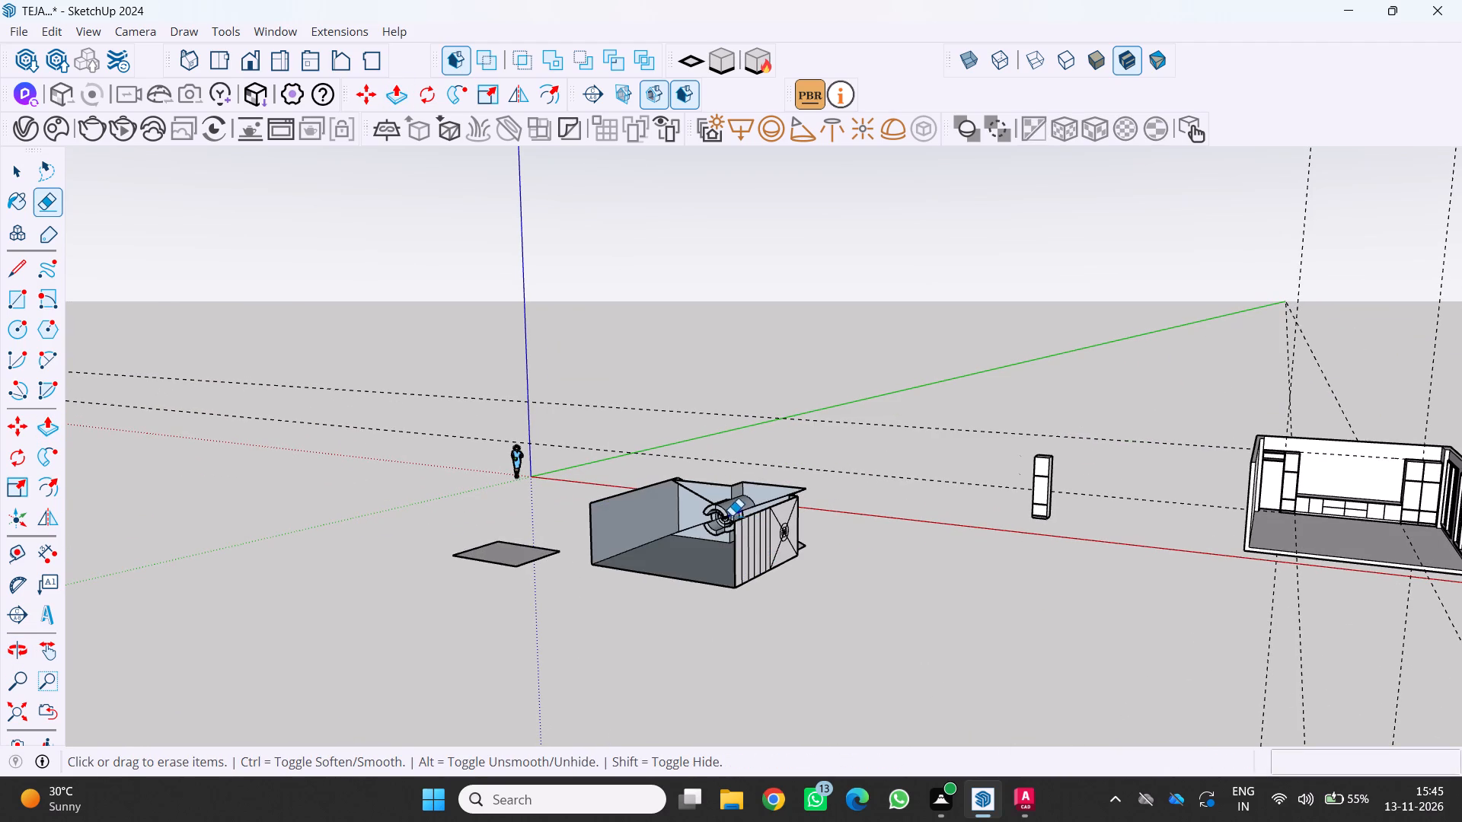
drag(732, 515, 759, 516)
drag(765, 507, 757, 532)
drag(775, 517, 768, 543)
drag(784, 521, 774, 550)
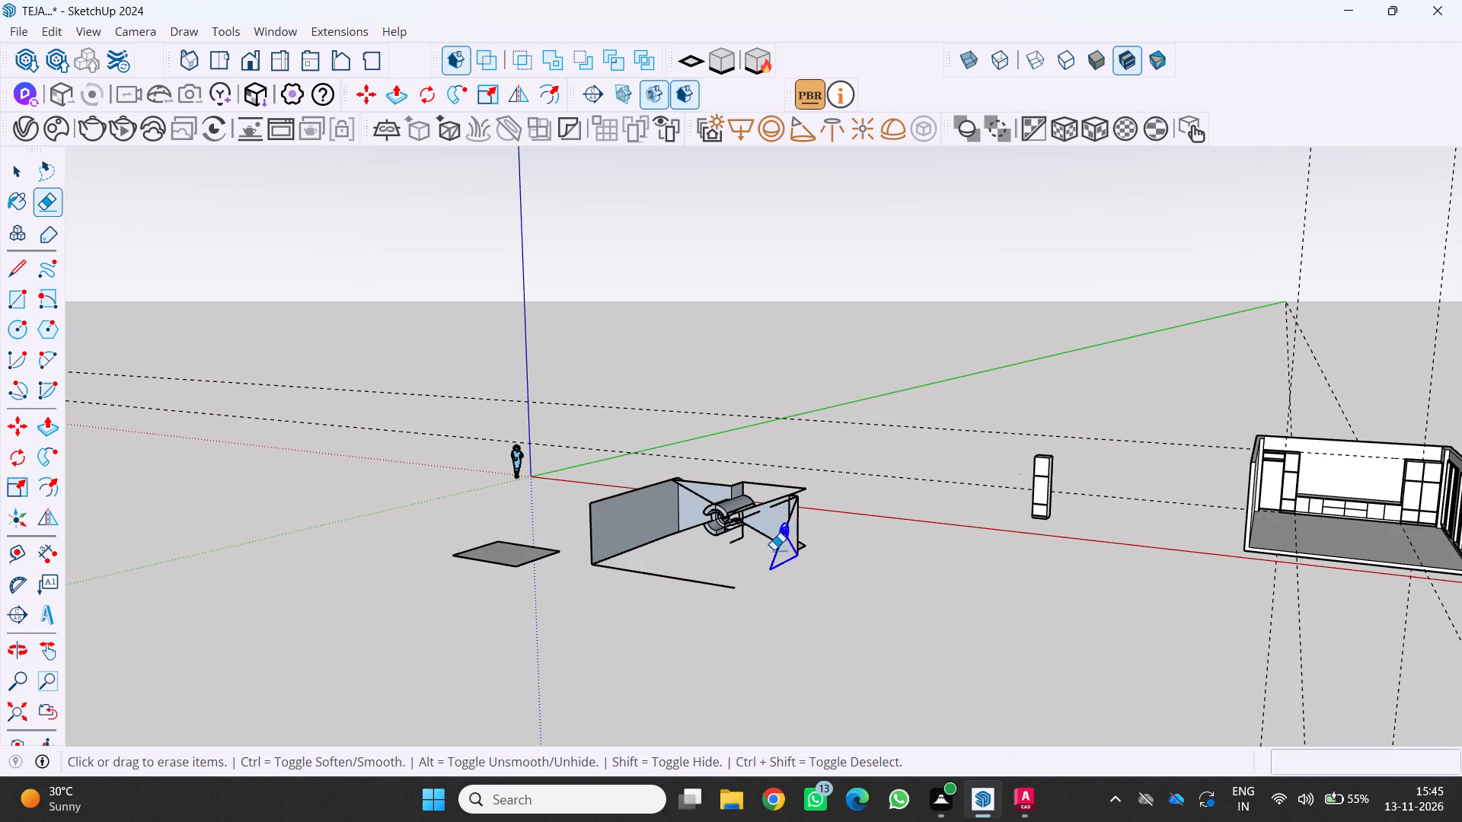
drag(774, 550, 771, 558)
drag(784, 524, 782, 546)
drag(794, 524, 709, 529)
drag(702, 491, 631, 551)
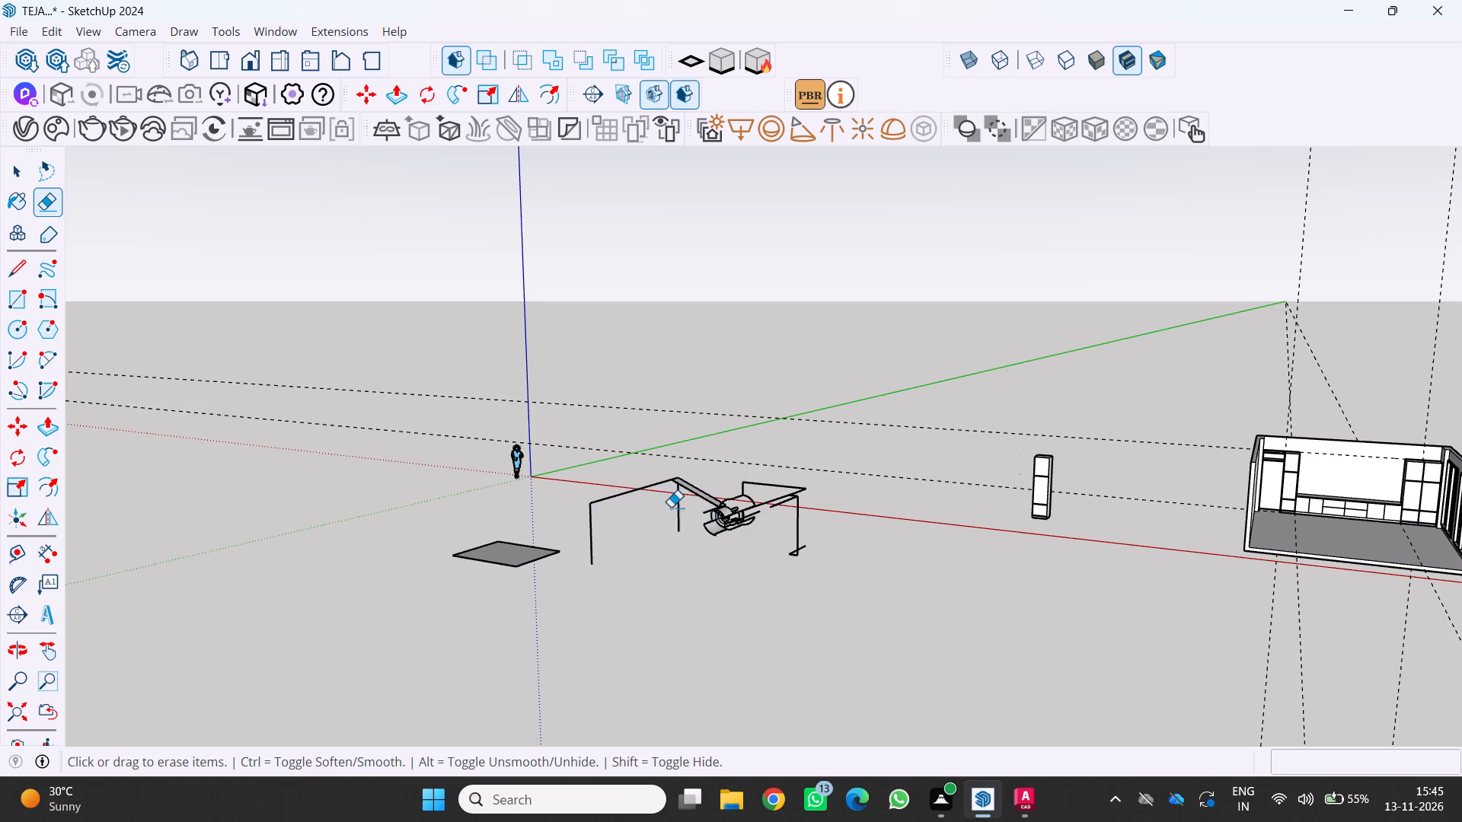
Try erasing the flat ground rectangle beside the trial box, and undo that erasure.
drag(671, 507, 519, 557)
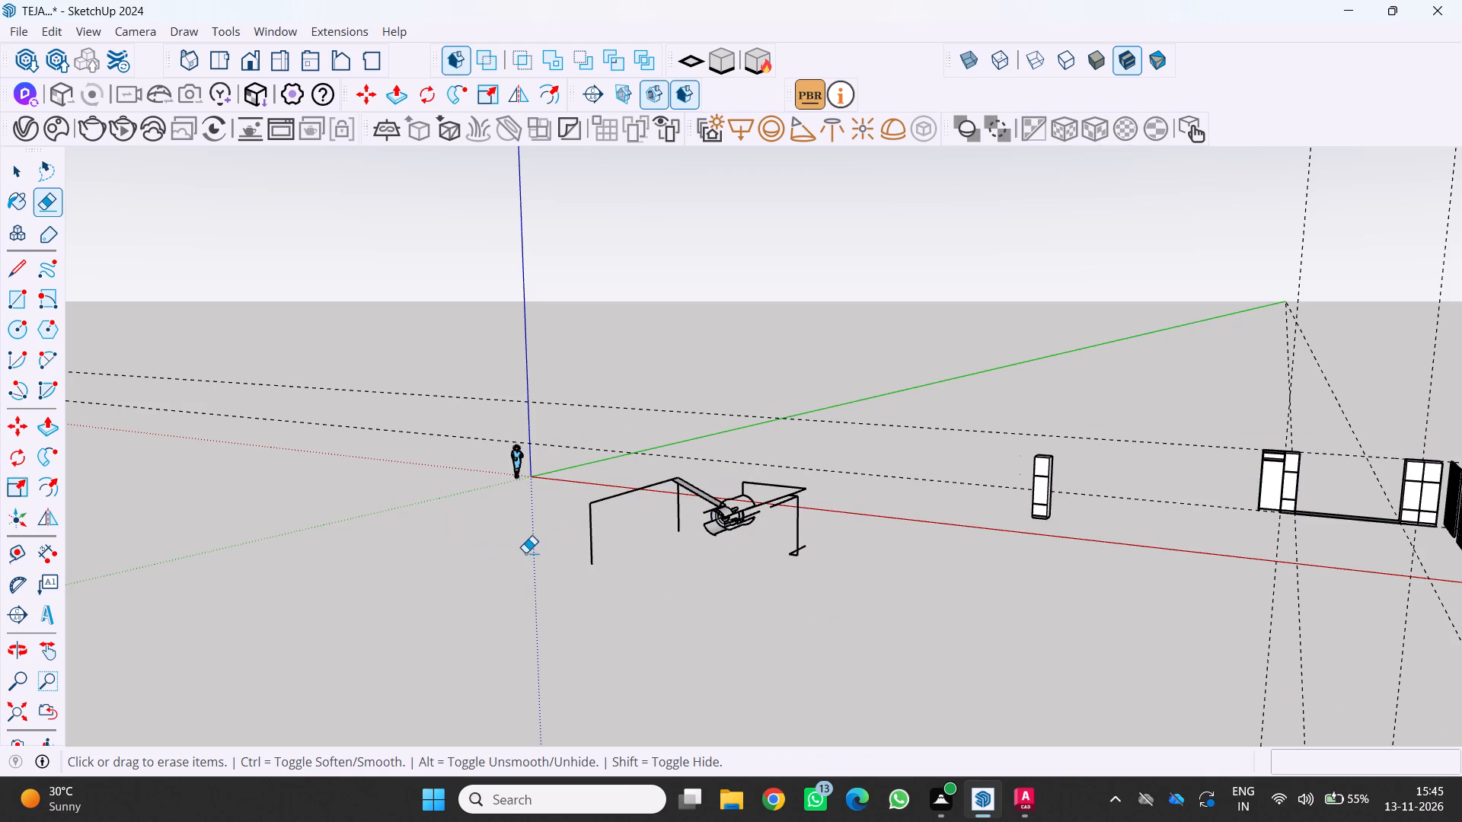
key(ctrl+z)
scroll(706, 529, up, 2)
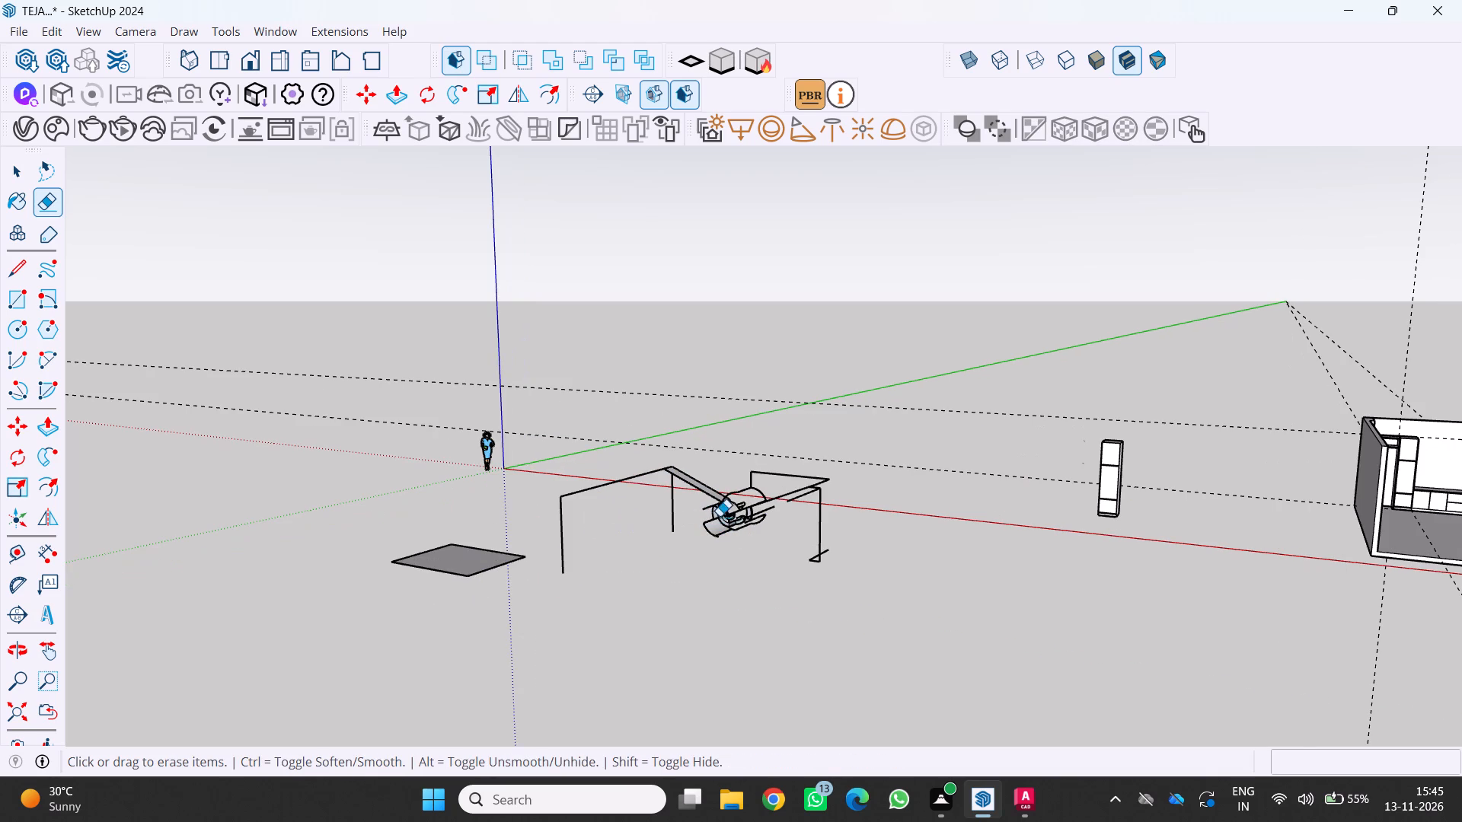
Erase the outer curved fragments of the circular cut-outs at the centre of the trial box's leftover frame.
double_click(720, 515)
click(729, 508)
drag(729, 513, 729, 520)
click(728, 526)
click(731, 531)
click(733, 526)
drag(715, 520, 679, 524)
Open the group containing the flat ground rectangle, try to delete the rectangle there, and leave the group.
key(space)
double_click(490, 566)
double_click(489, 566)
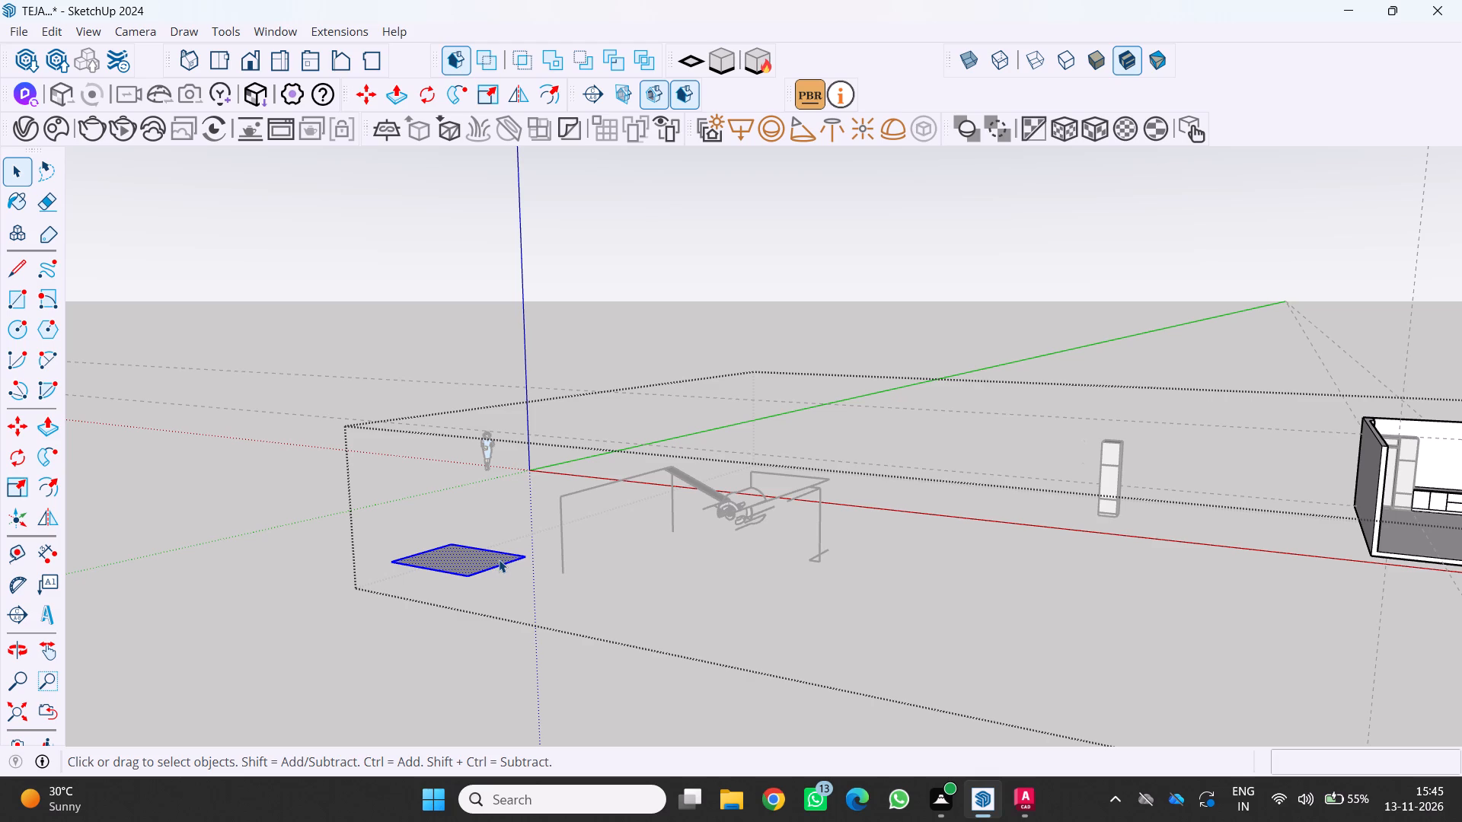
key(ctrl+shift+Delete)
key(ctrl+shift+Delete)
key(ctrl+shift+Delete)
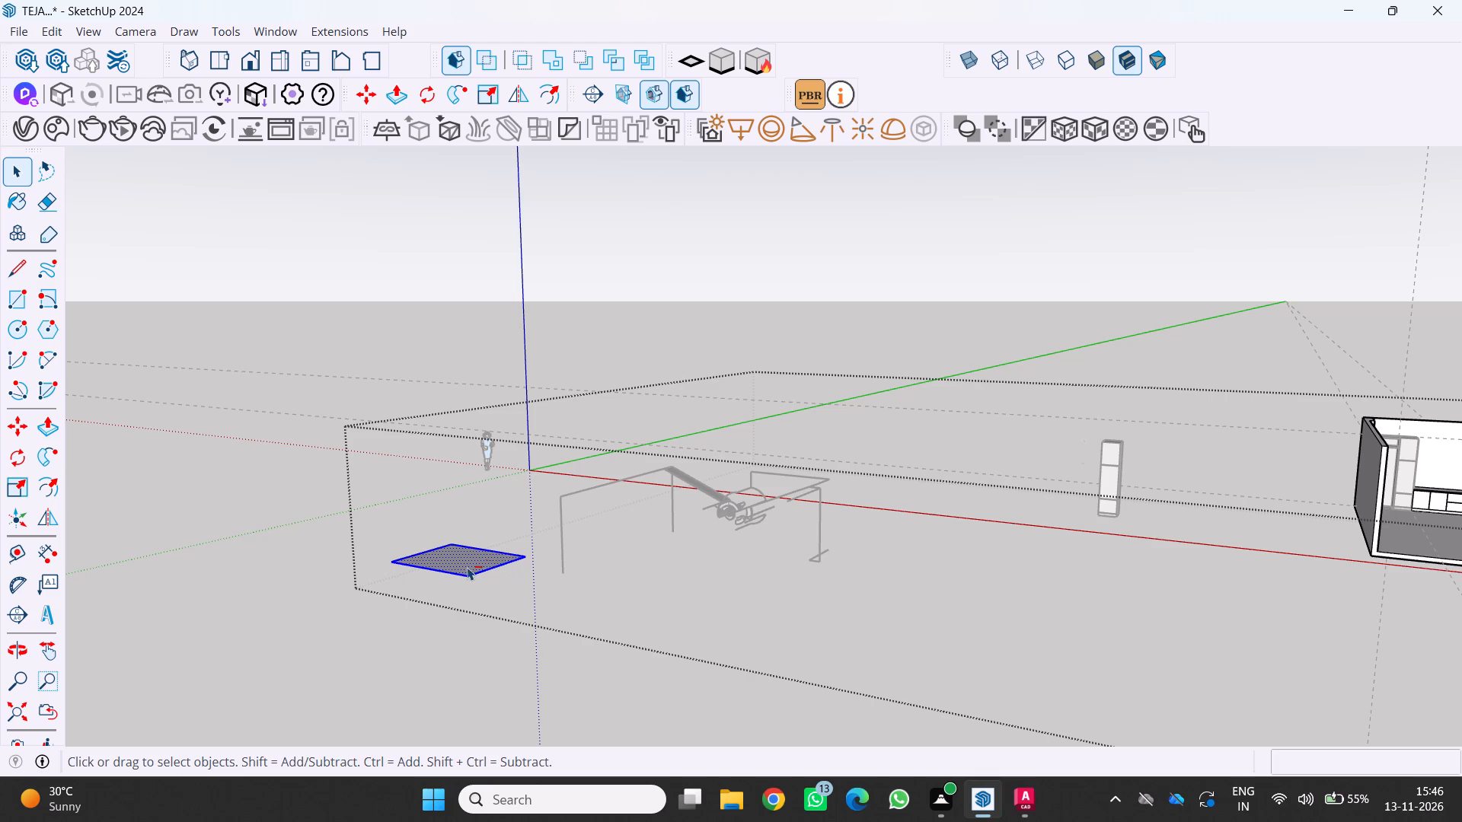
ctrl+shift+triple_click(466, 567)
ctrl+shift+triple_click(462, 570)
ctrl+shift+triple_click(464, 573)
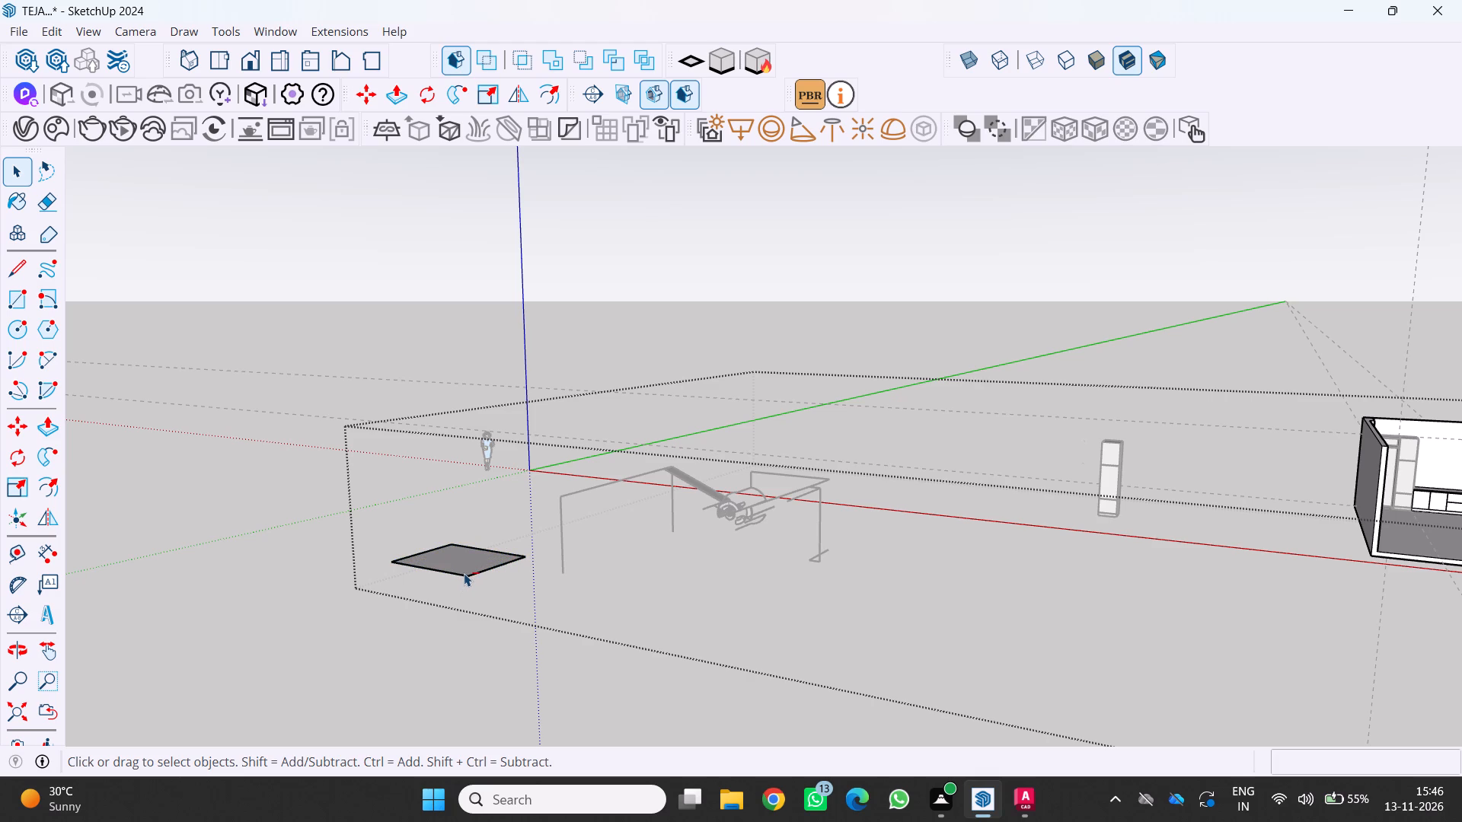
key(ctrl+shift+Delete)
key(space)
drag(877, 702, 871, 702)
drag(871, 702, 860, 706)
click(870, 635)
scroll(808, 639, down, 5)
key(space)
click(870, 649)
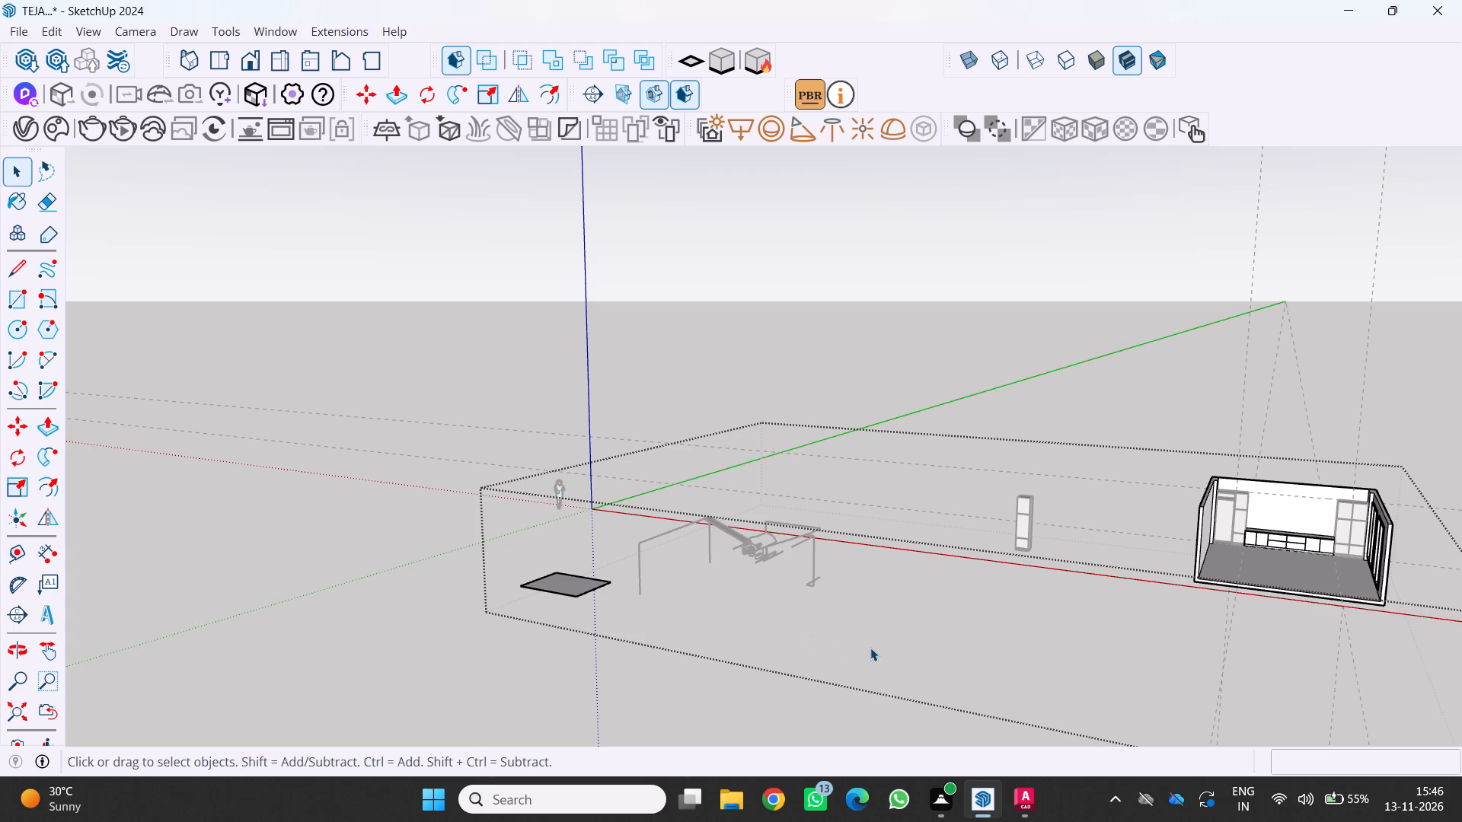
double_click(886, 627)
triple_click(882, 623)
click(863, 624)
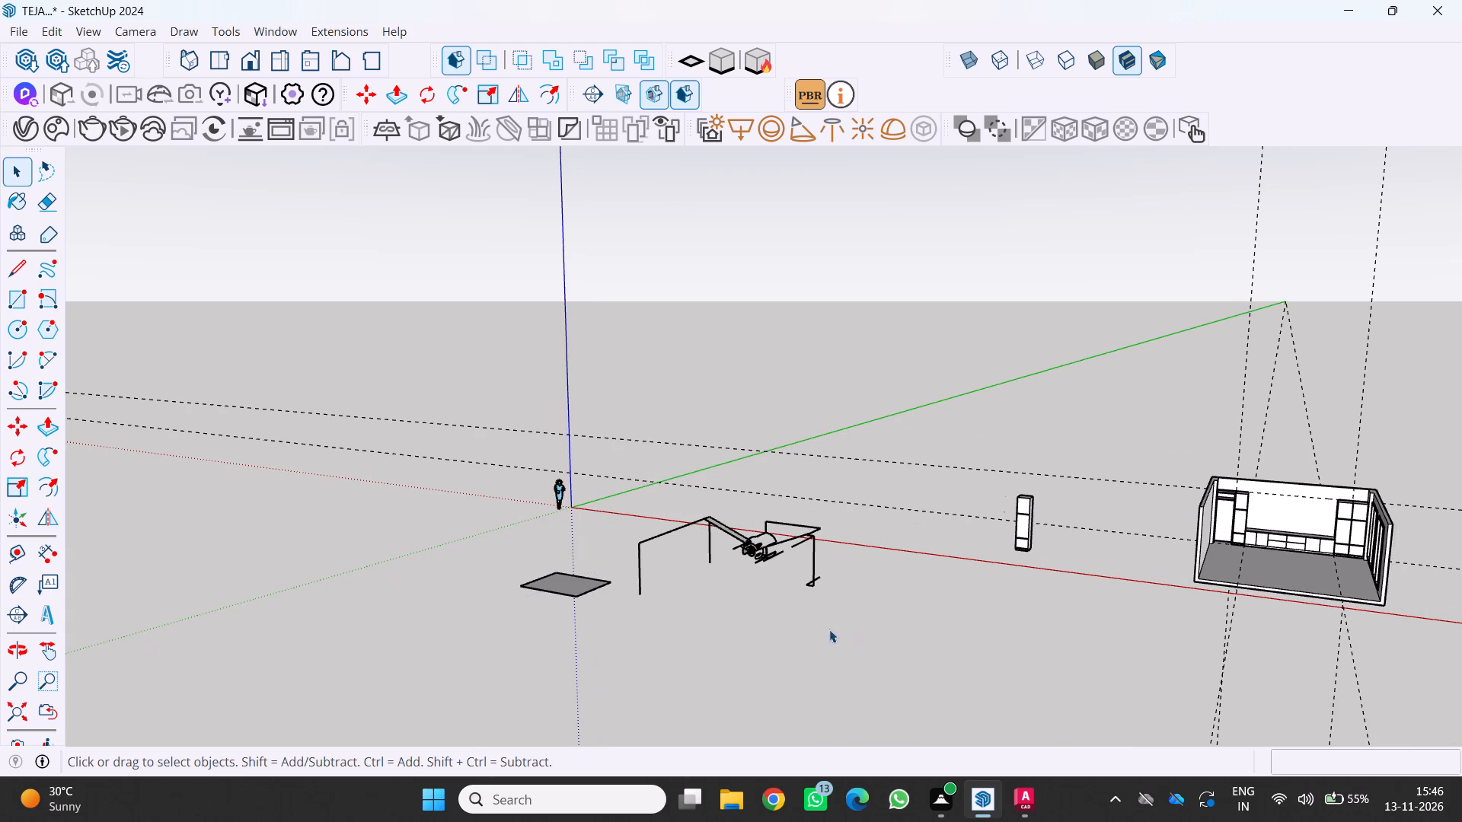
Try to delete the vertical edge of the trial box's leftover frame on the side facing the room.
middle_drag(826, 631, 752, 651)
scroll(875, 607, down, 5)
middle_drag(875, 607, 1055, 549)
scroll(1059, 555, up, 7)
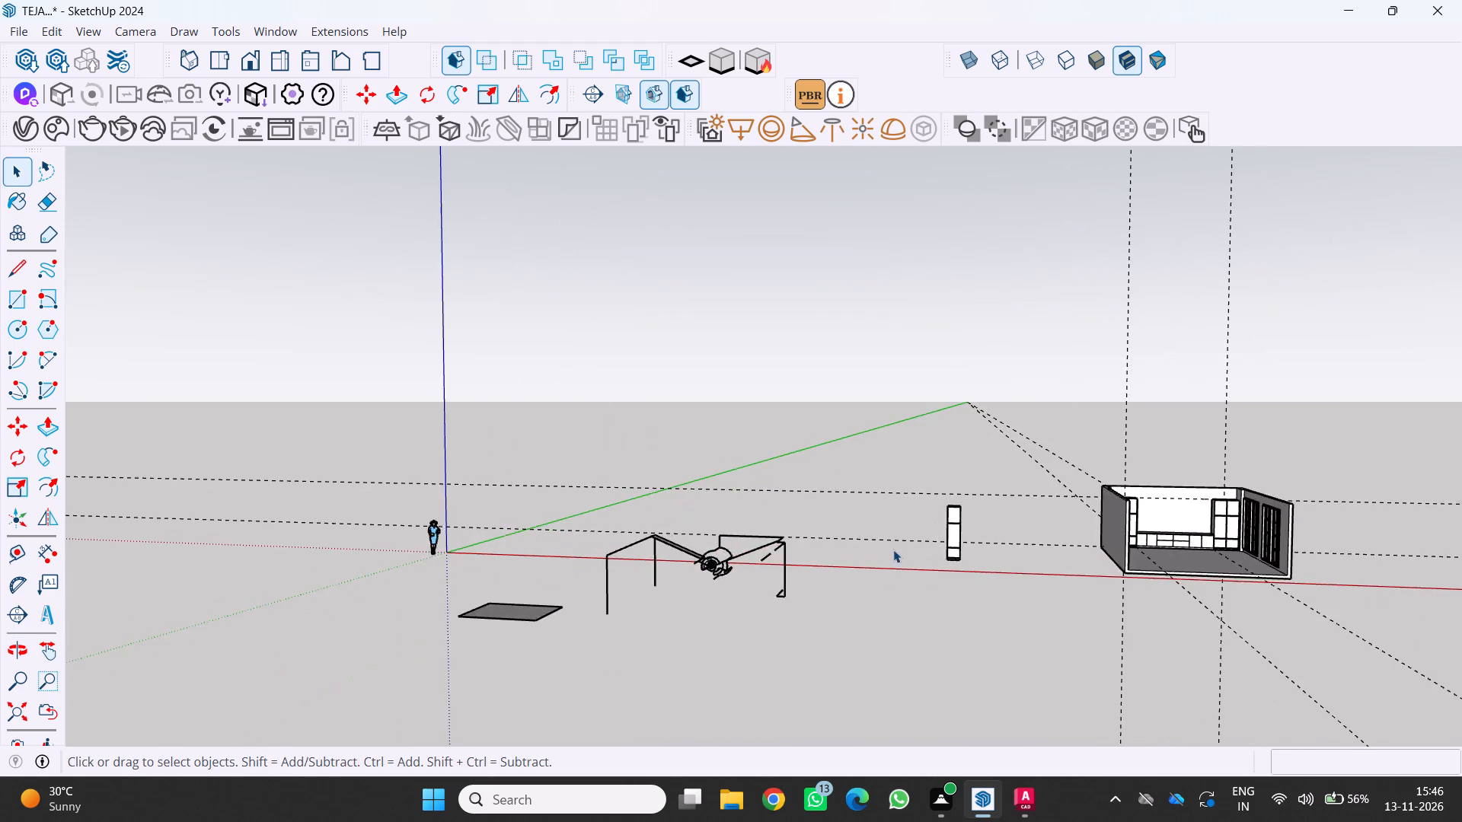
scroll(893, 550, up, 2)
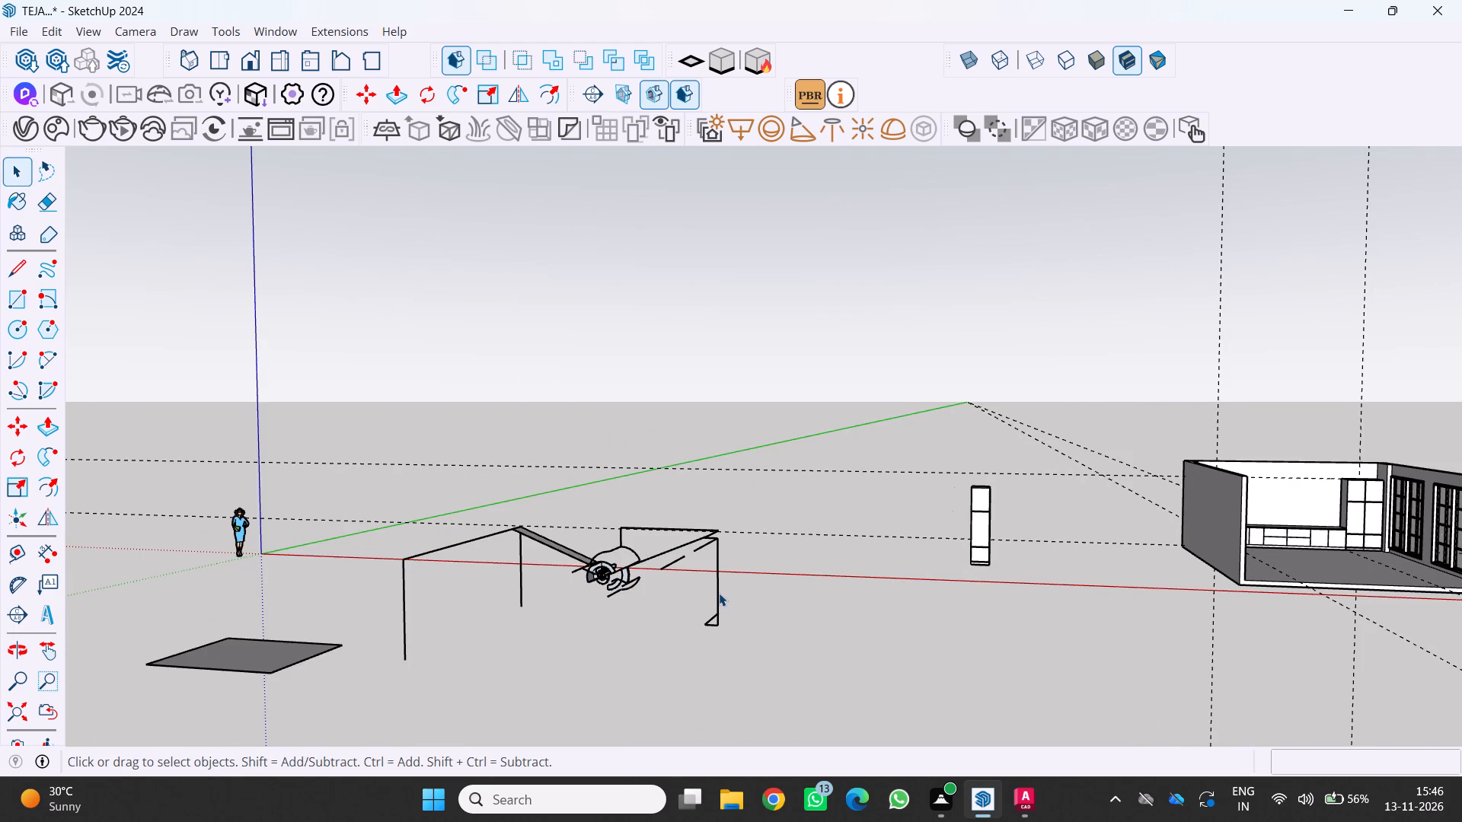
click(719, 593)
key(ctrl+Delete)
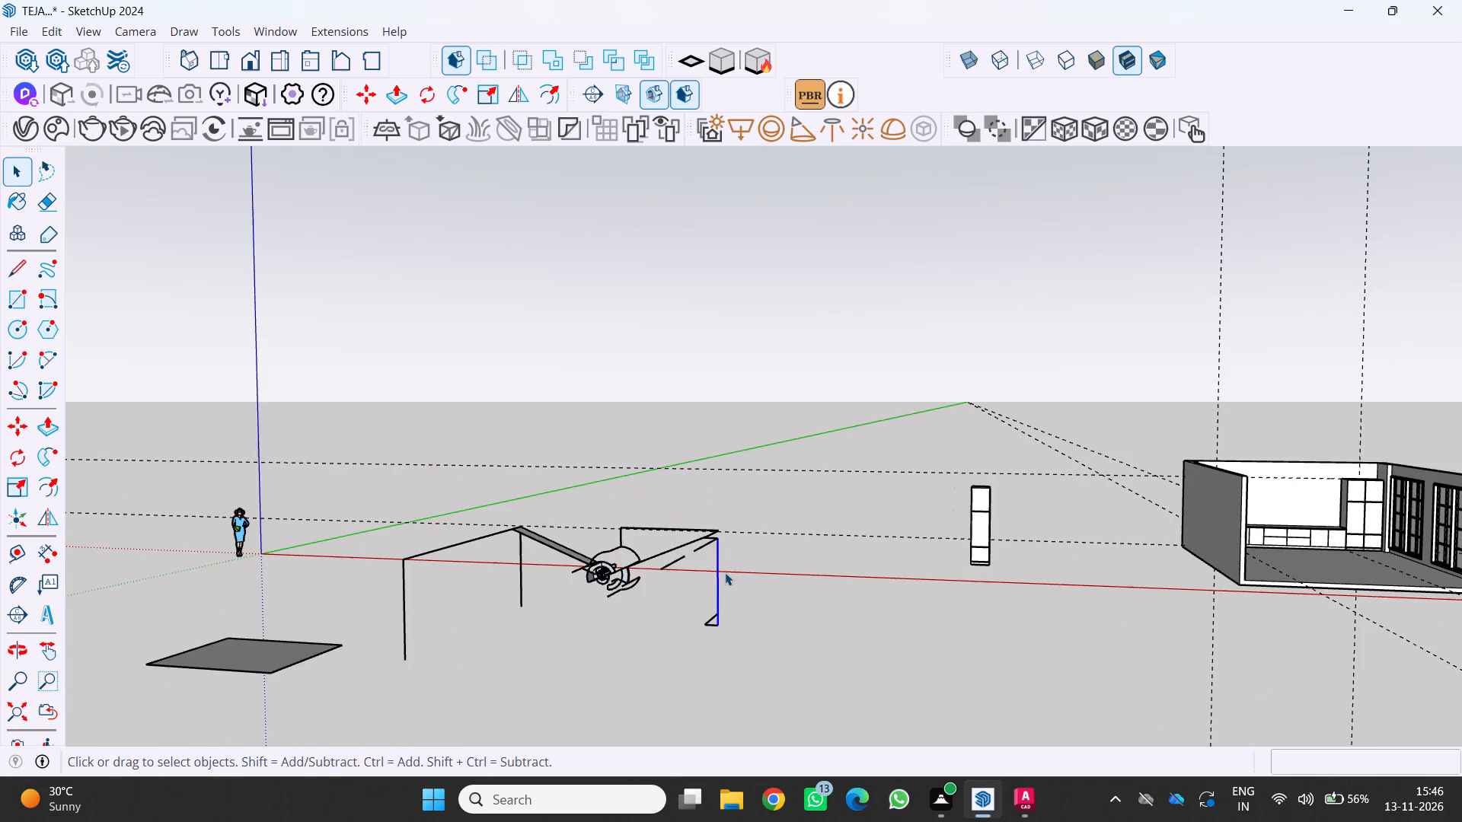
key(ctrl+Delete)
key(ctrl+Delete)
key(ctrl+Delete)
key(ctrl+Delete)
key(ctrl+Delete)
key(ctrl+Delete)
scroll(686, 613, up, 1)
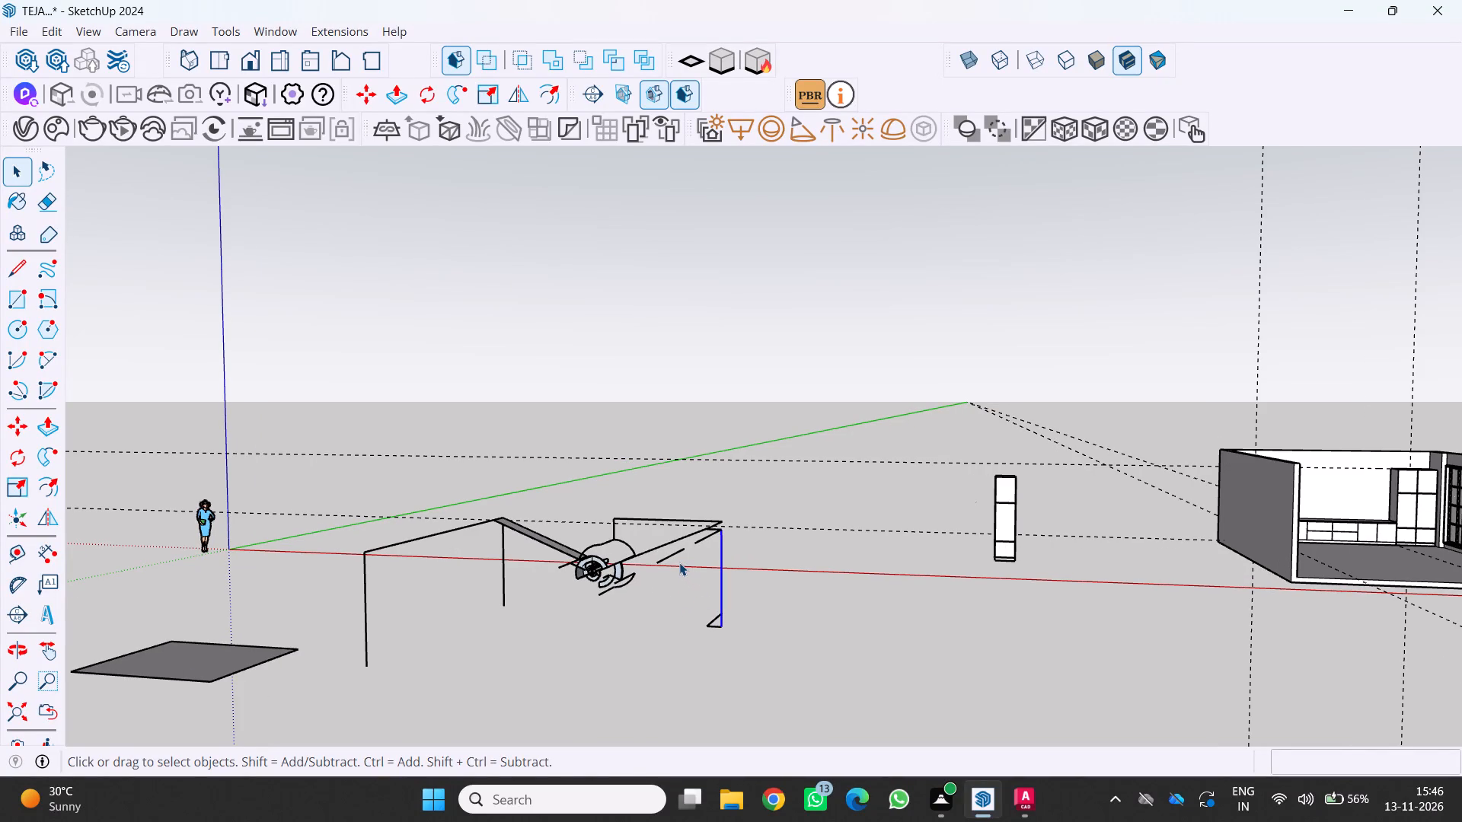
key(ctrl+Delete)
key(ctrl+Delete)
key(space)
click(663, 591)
Delete a small edge among the round fragments at the centre of the leftover frame.
click(606, 572)
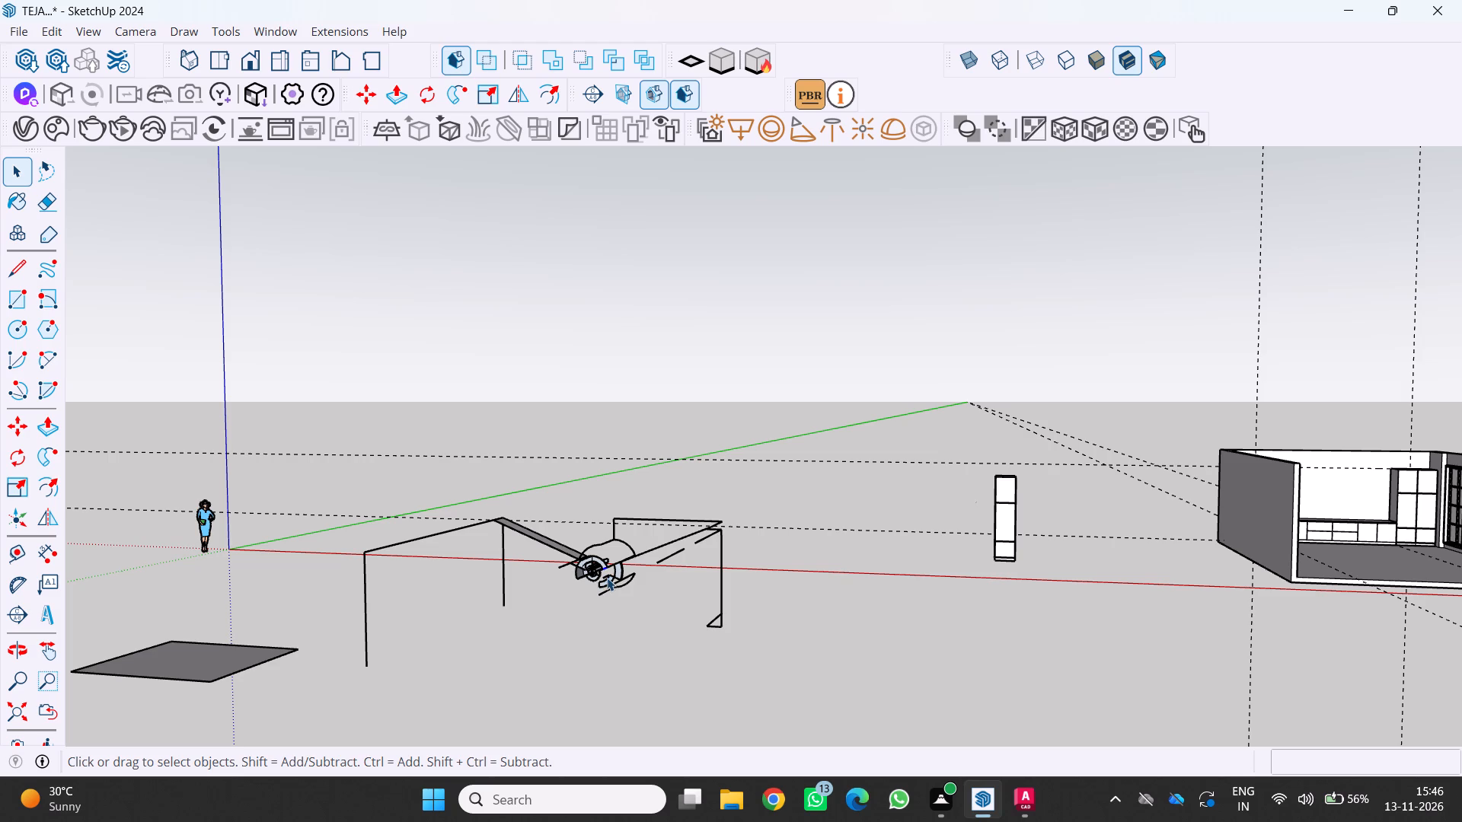
key(Delete)
ctrl+double_click(607, 569)
key(ctrl+Delete)
key(ctrl+Delete)
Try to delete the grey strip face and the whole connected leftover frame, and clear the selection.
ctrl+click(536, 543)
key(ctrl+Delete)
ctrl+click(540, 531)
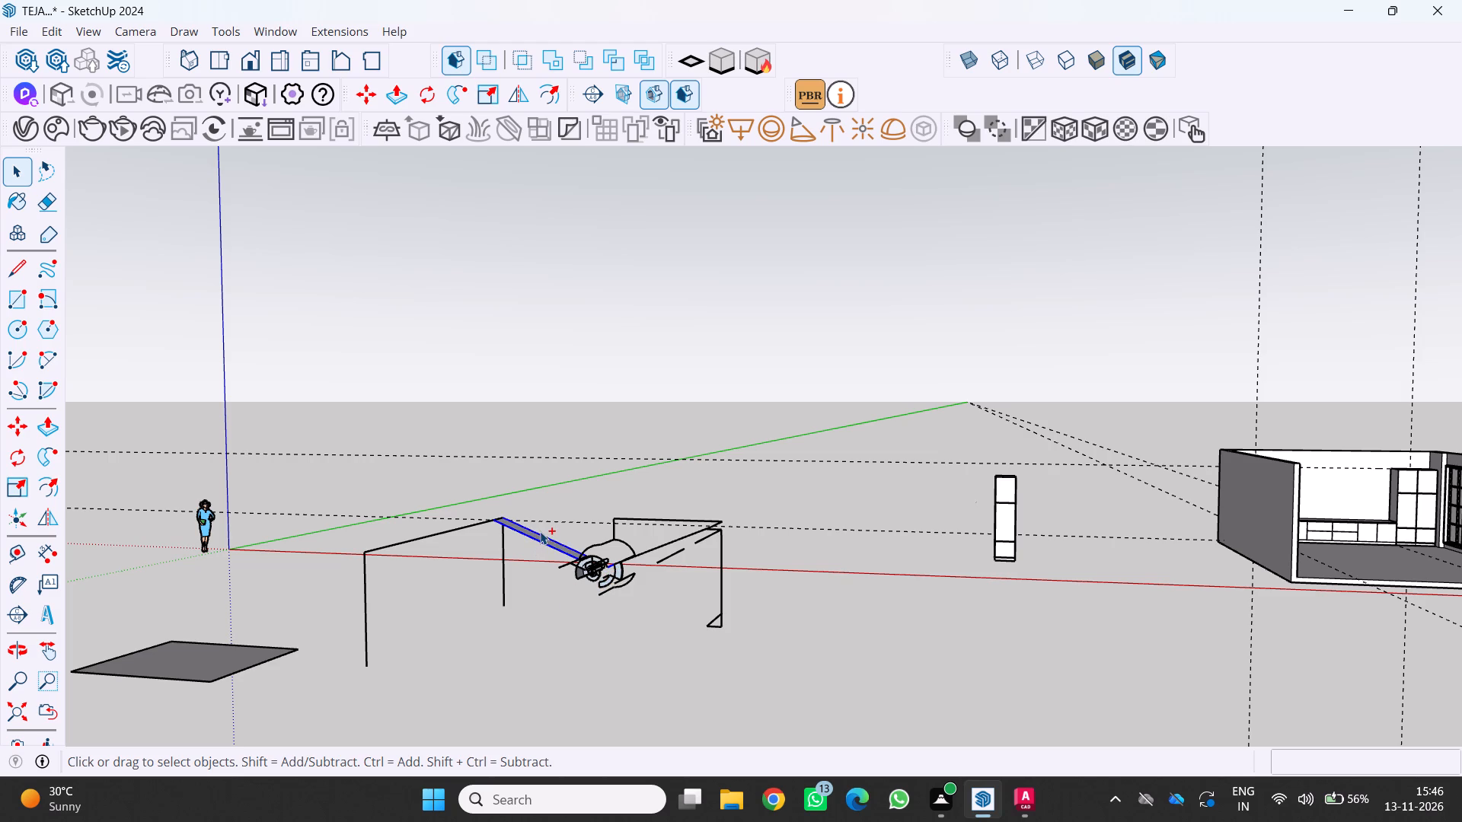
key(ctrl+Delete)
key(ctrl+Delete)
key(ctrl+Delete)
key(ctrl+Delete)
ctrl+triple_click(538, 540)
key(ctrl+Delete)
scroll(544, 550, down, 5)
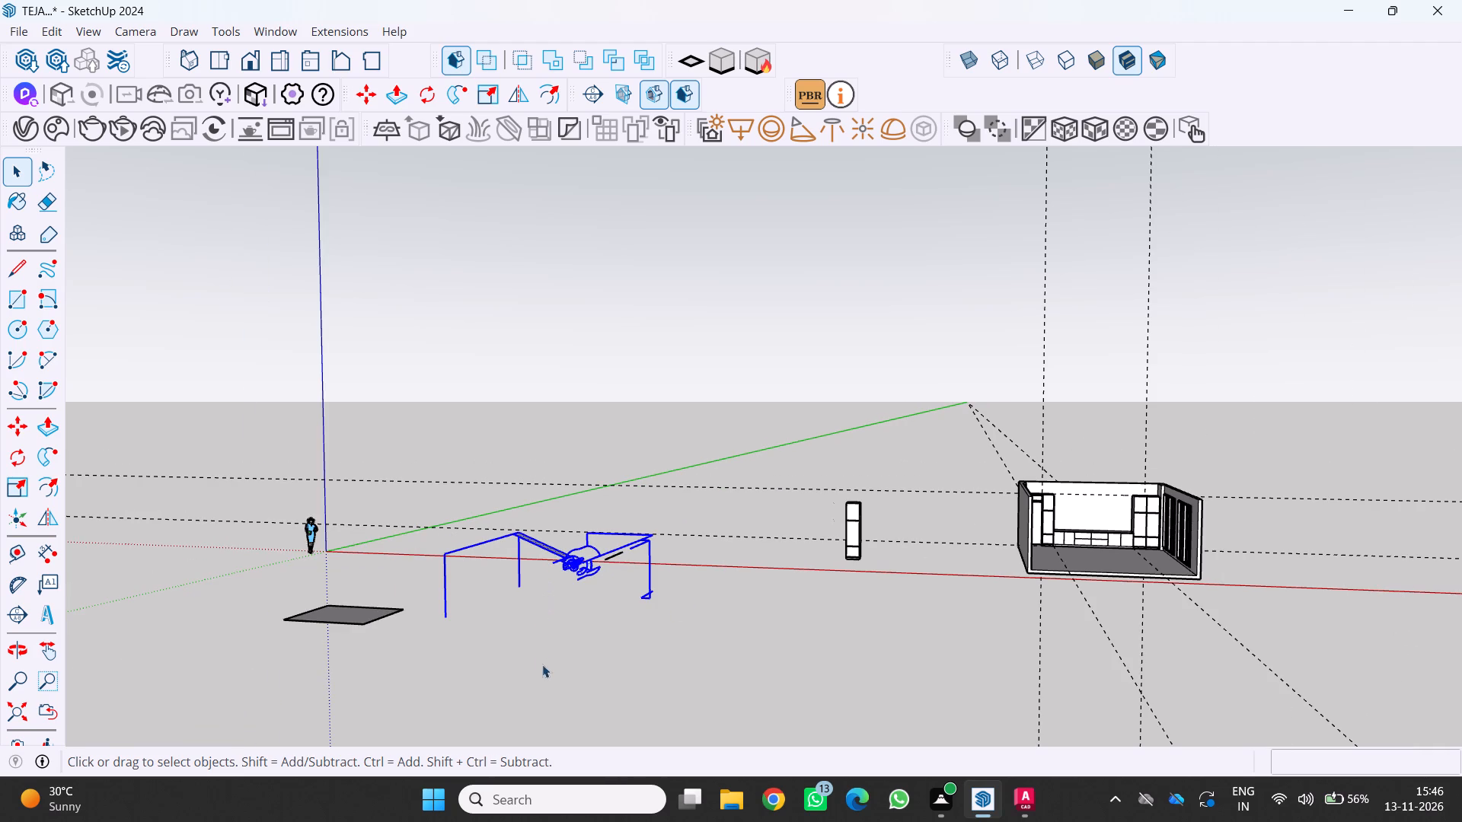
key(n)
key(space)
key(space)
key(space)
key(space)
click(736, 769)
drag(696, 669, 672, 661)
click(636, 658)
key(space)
Delete the long grey strip face and its remaining sloping edge beside the round fragments.
scroll(547, 556, up, 4)
middle_drag(654, 482, 758, 536)
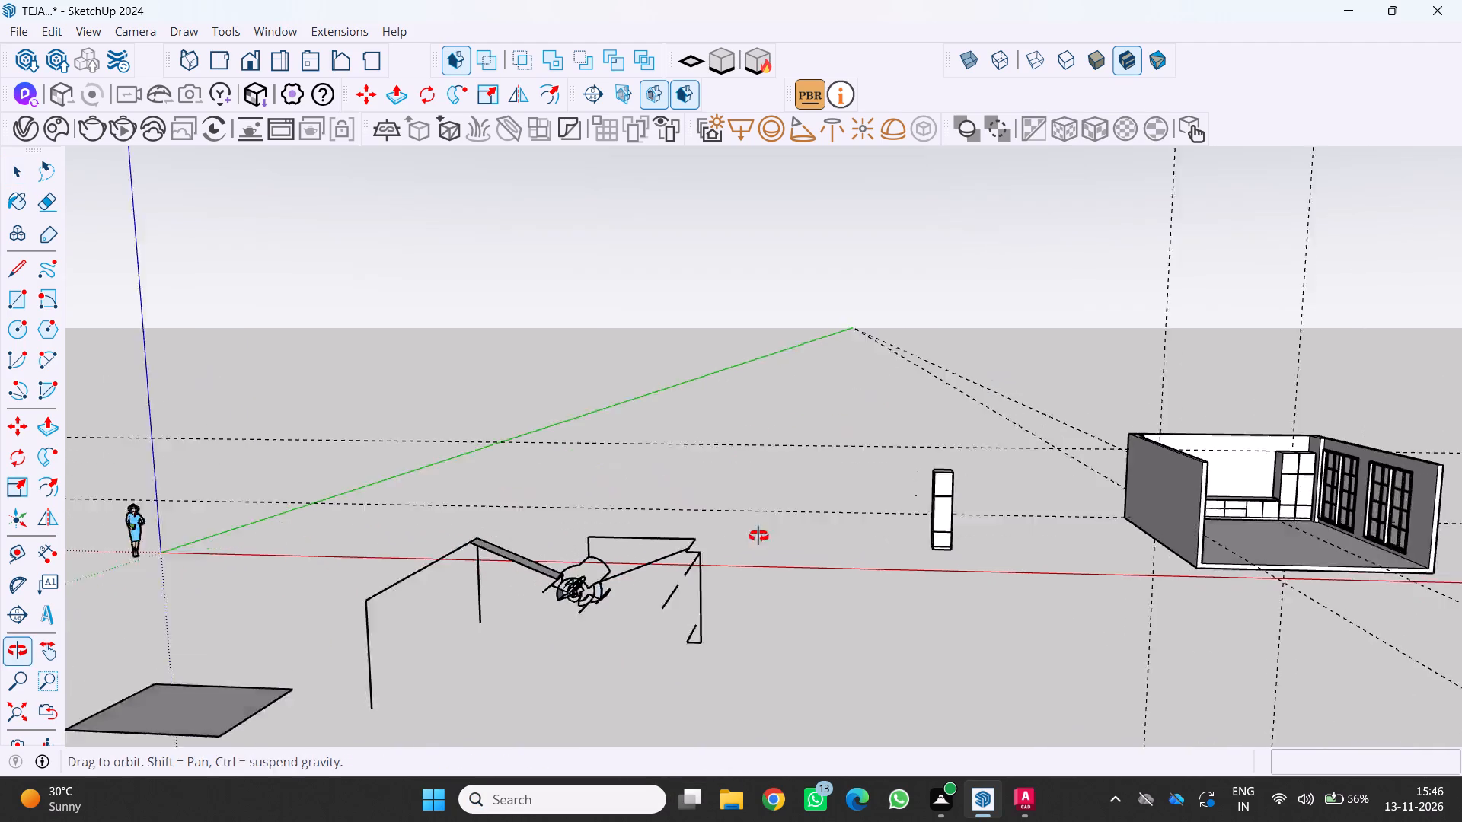
middle_drag(758, 536, 781, 543)
scroll(704, 610, up, 3)
drag(474, 604, 483, 604)
click(511, 584)
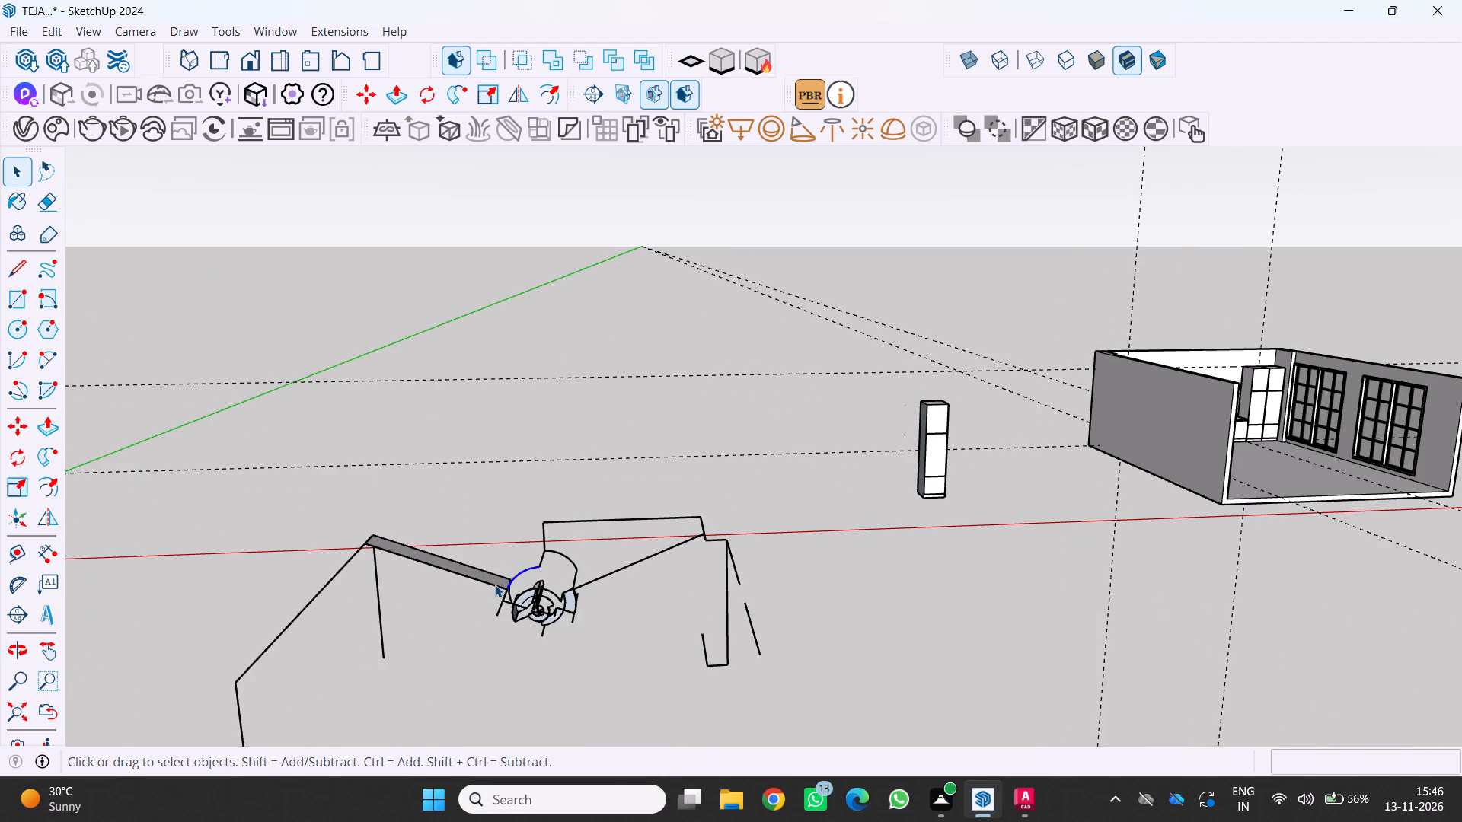
click(495, 585)
key(Delete)
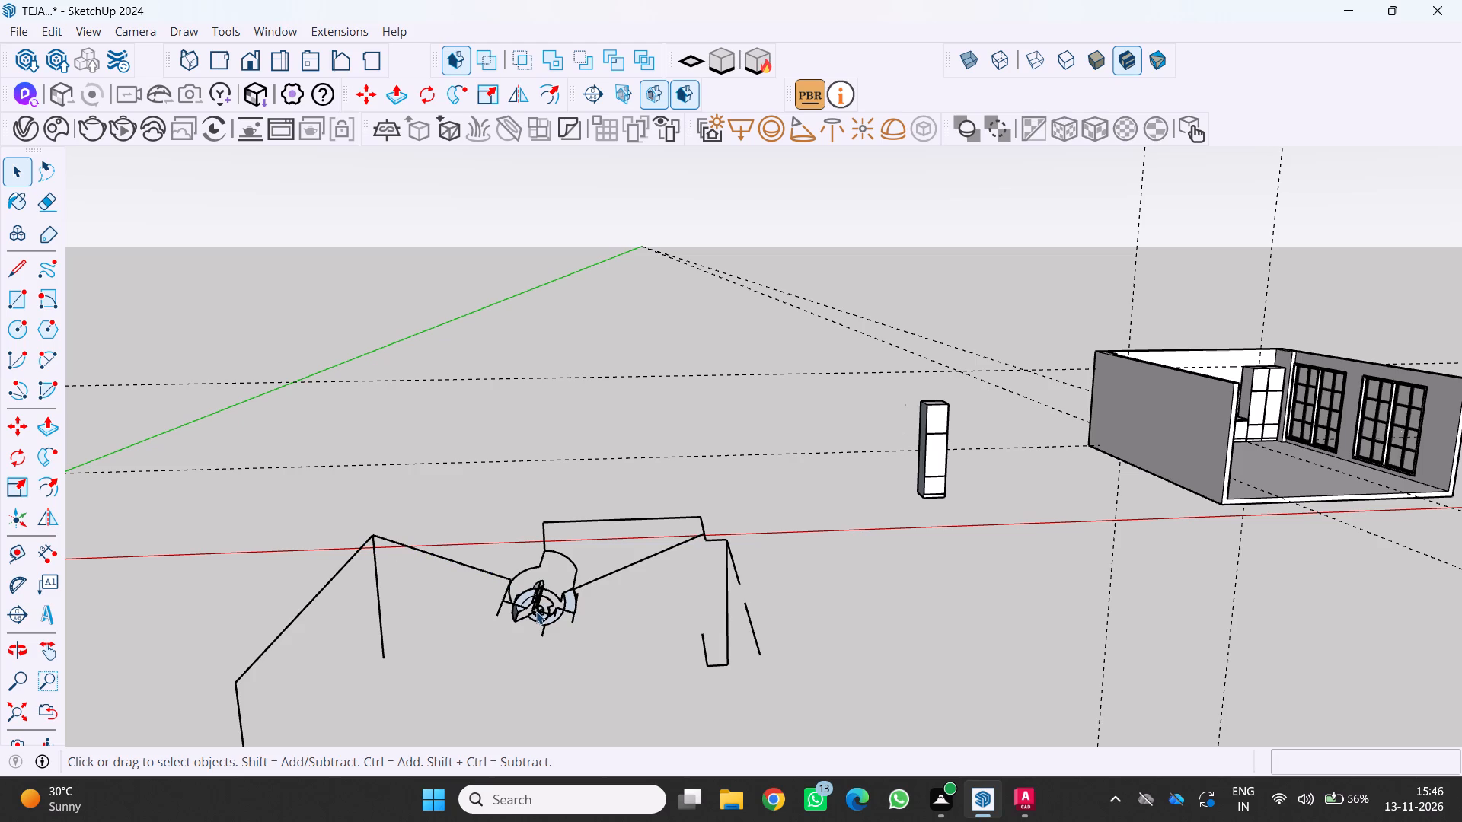
scroll(468, 562, up, 6)
click(487, 574)
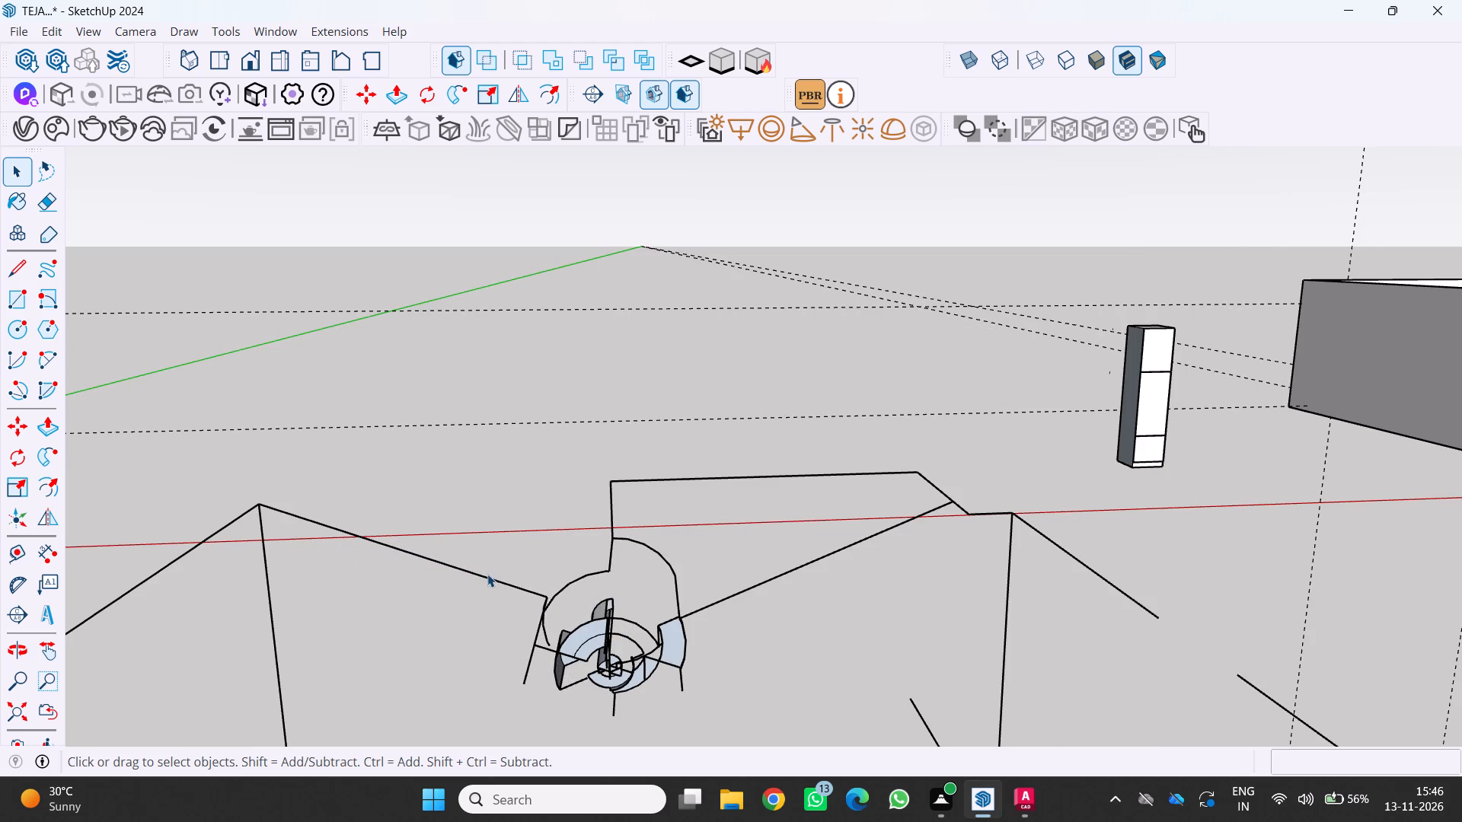
click(487, 574)
click(506, 583)
click(506, 583)
key(Delete)
Delete the connecting edge and both upright edges of the frame portion nearest the flat ground rectangle.
scroll(509, 589, down, 11)
middle_drag(490, 621, 506, 530)
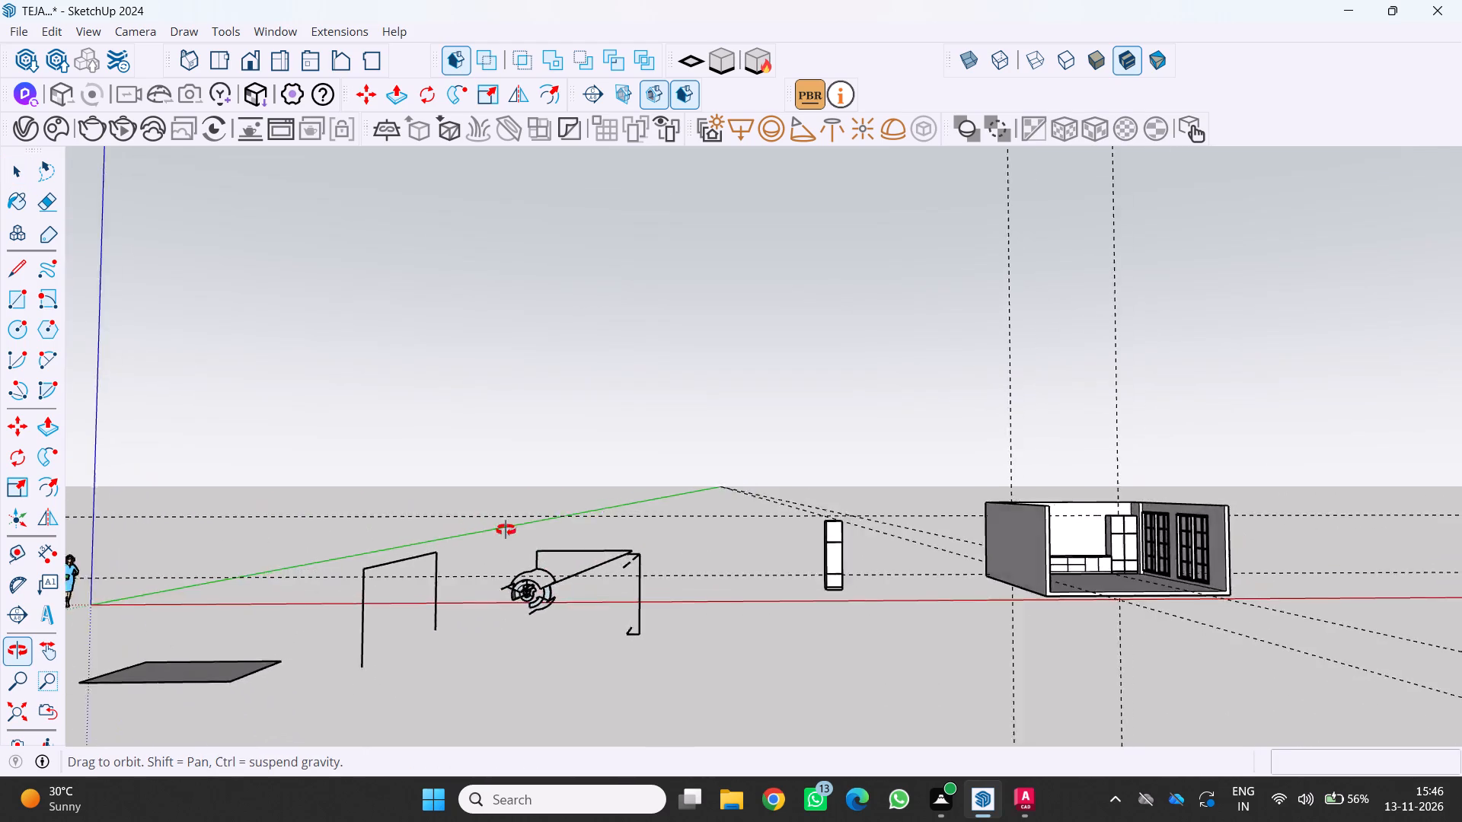
middle_drag(506, 530, 560, 515)
scroll(560, 515, down, 7)
middle_drag(557, 517, 455, 667)
scroll(497, 570, up, 7)
middle_drag(506, 554, 466, 591)
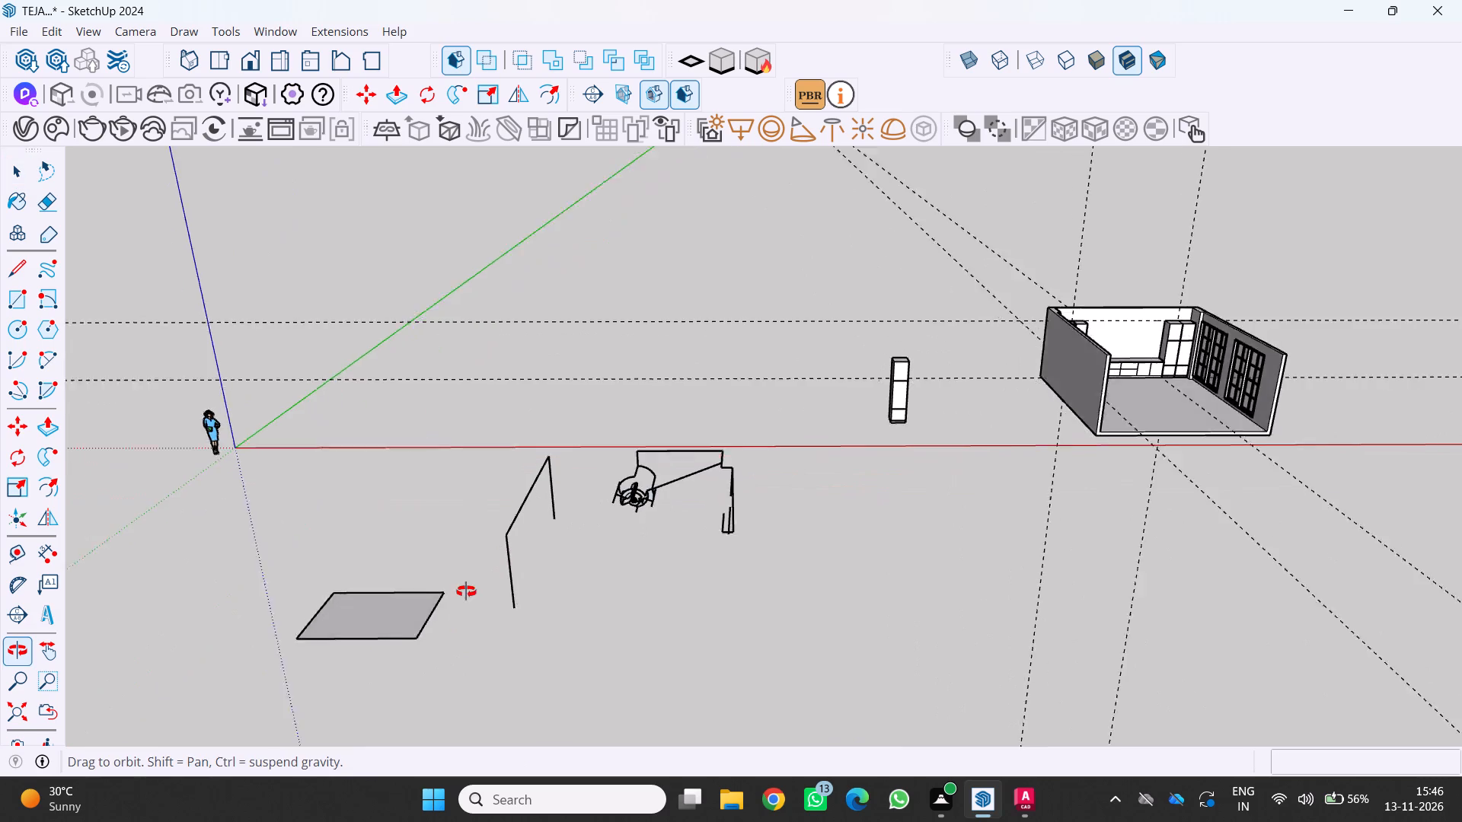
middle_drag(466, 591, 456, 594)
scroll(456, 594, up, 8)
click(468, 510)
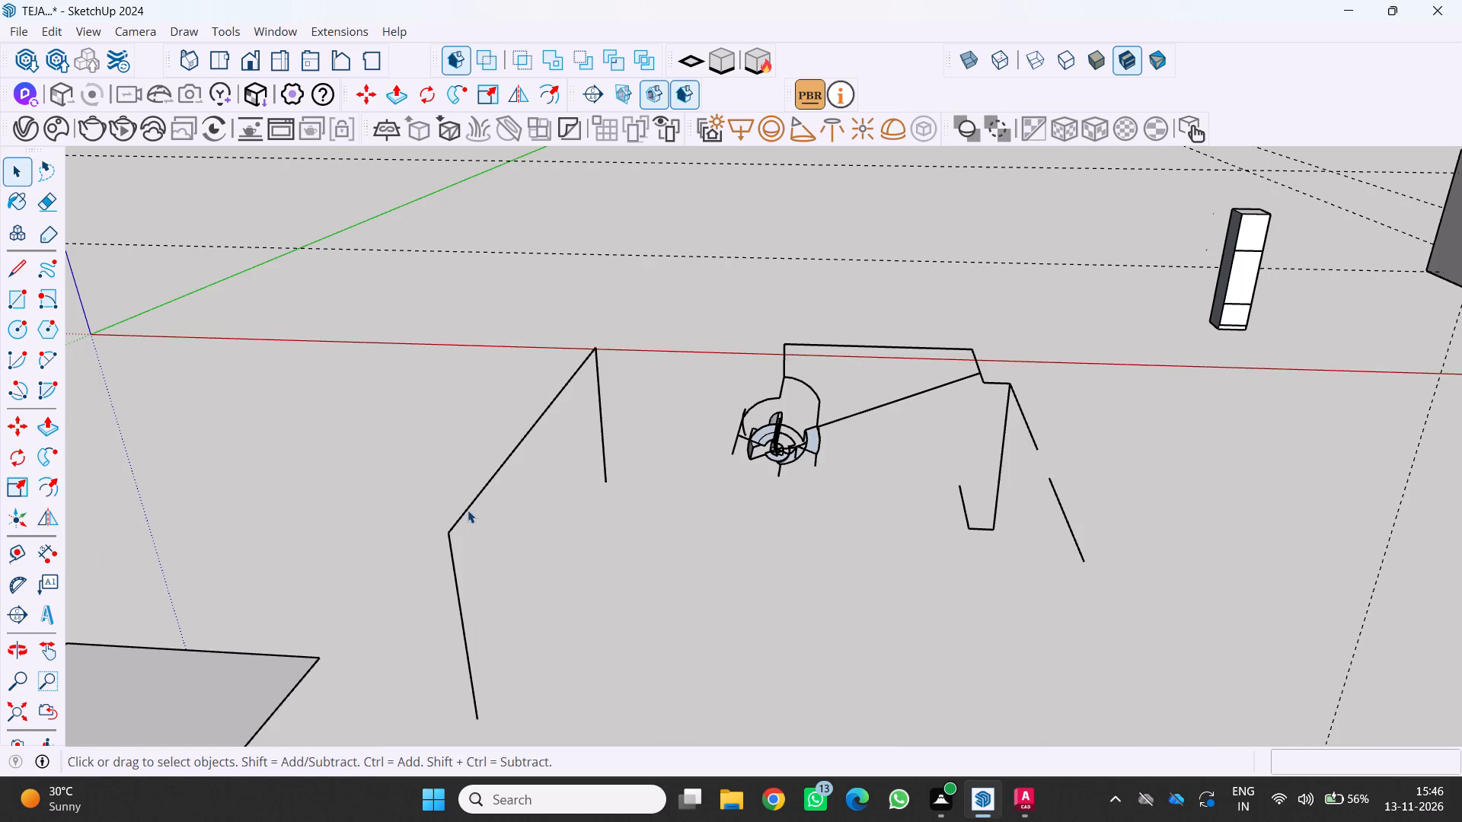
key(Delete)
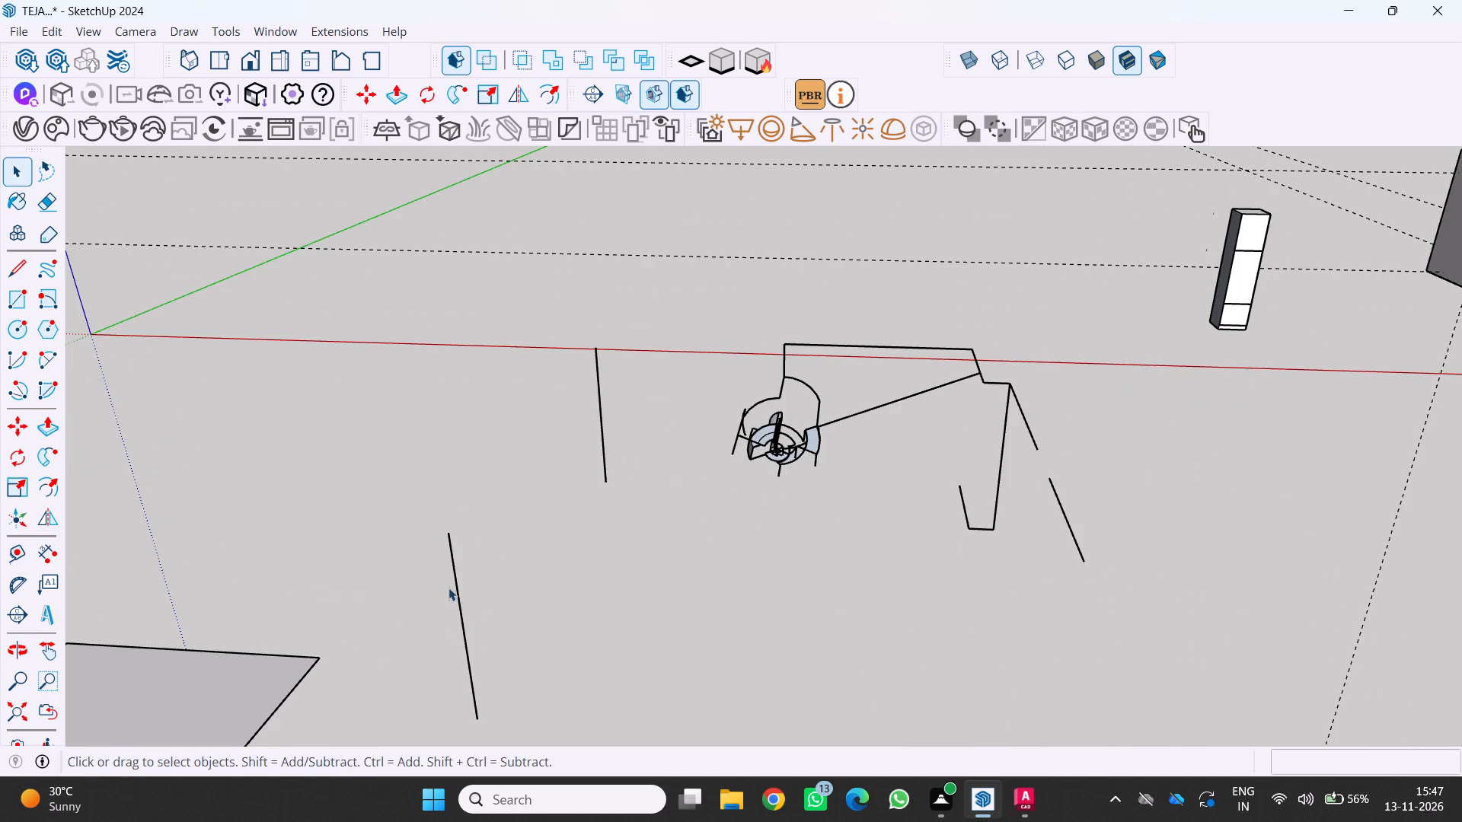
click(454, 594)
key(Delete)
click(600, 436)
key(Delete)
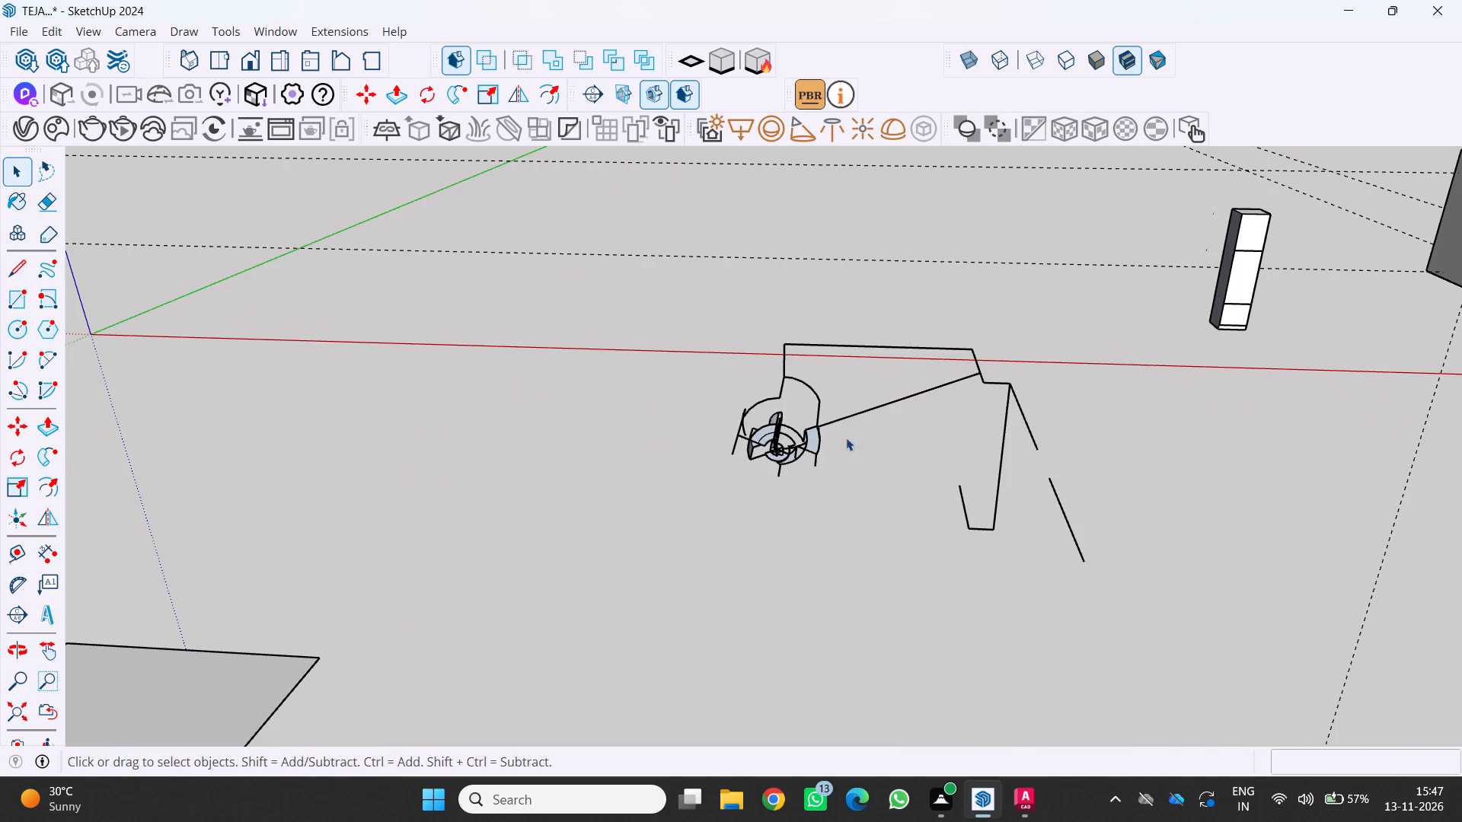
Delete the detached slanted line, the long upright edge and the slanted edge at the frame's end facing the room.
click(1081, 550)
key(Delete)
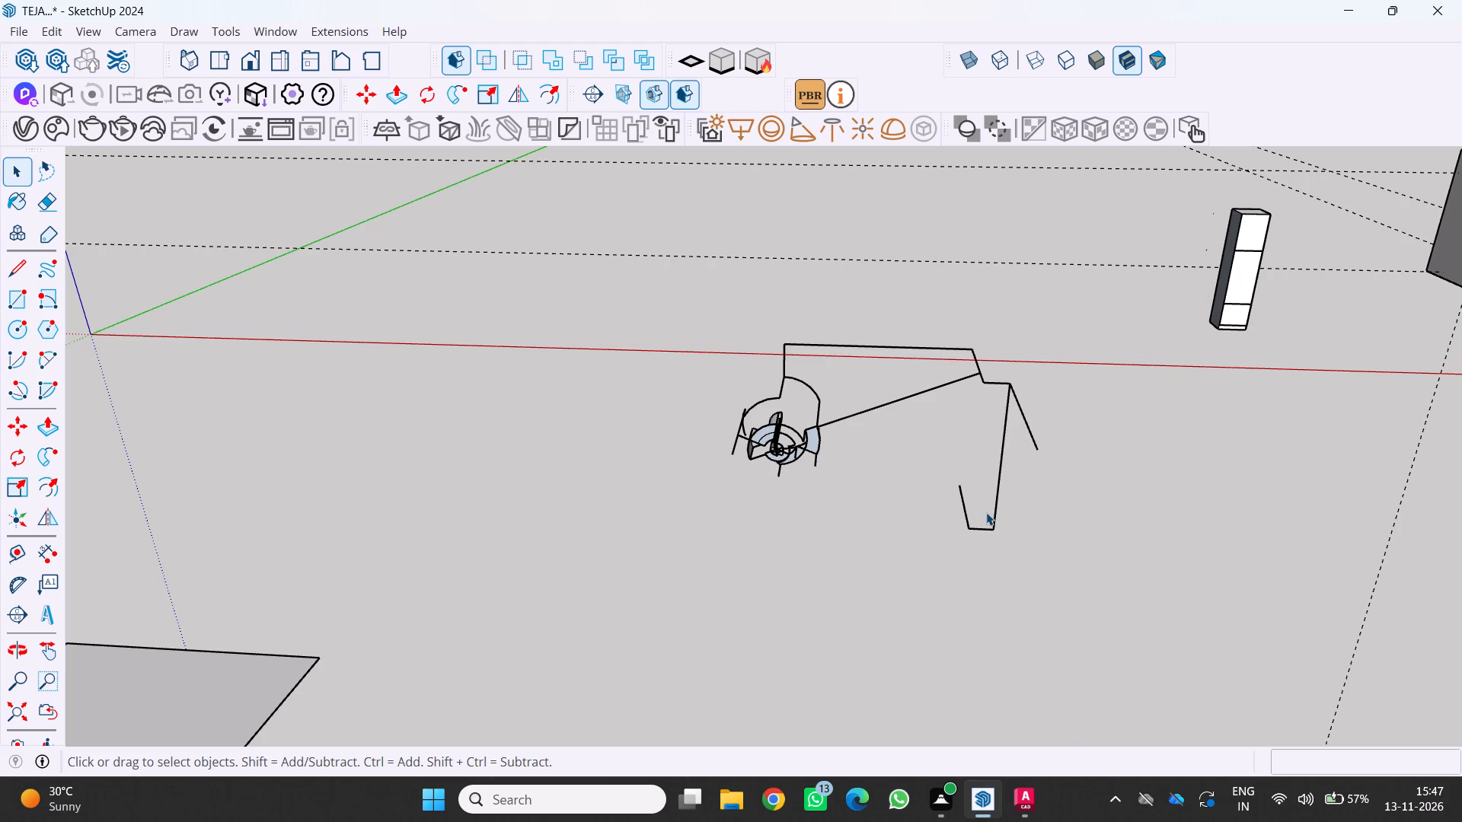
click(993, 515)
click(995, 520)
key(Delete)
click(1032, 444)
key(Delete)
Select the round fragments with all their connected frame edges and delete them together.
middle_drag(938, 349, 812, 490)
scroll(816, 493, up, 1)
click(780, 452)
double_click(778, 452)
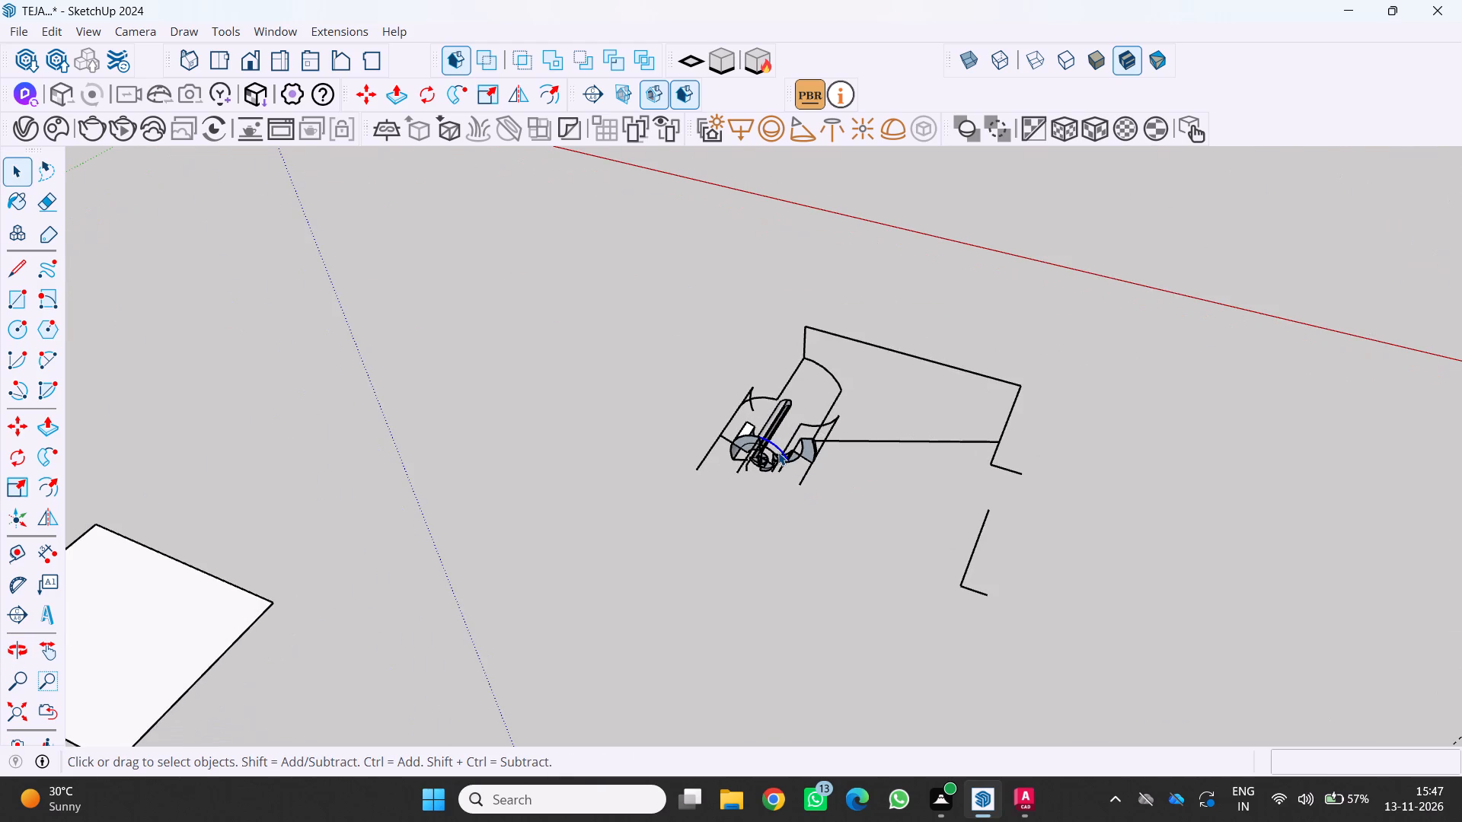
key(Delete)
scroll(781, 456, down, 16)
middle_drag(799, 448, 899, 396)
scroll(899, 396, up, 15)
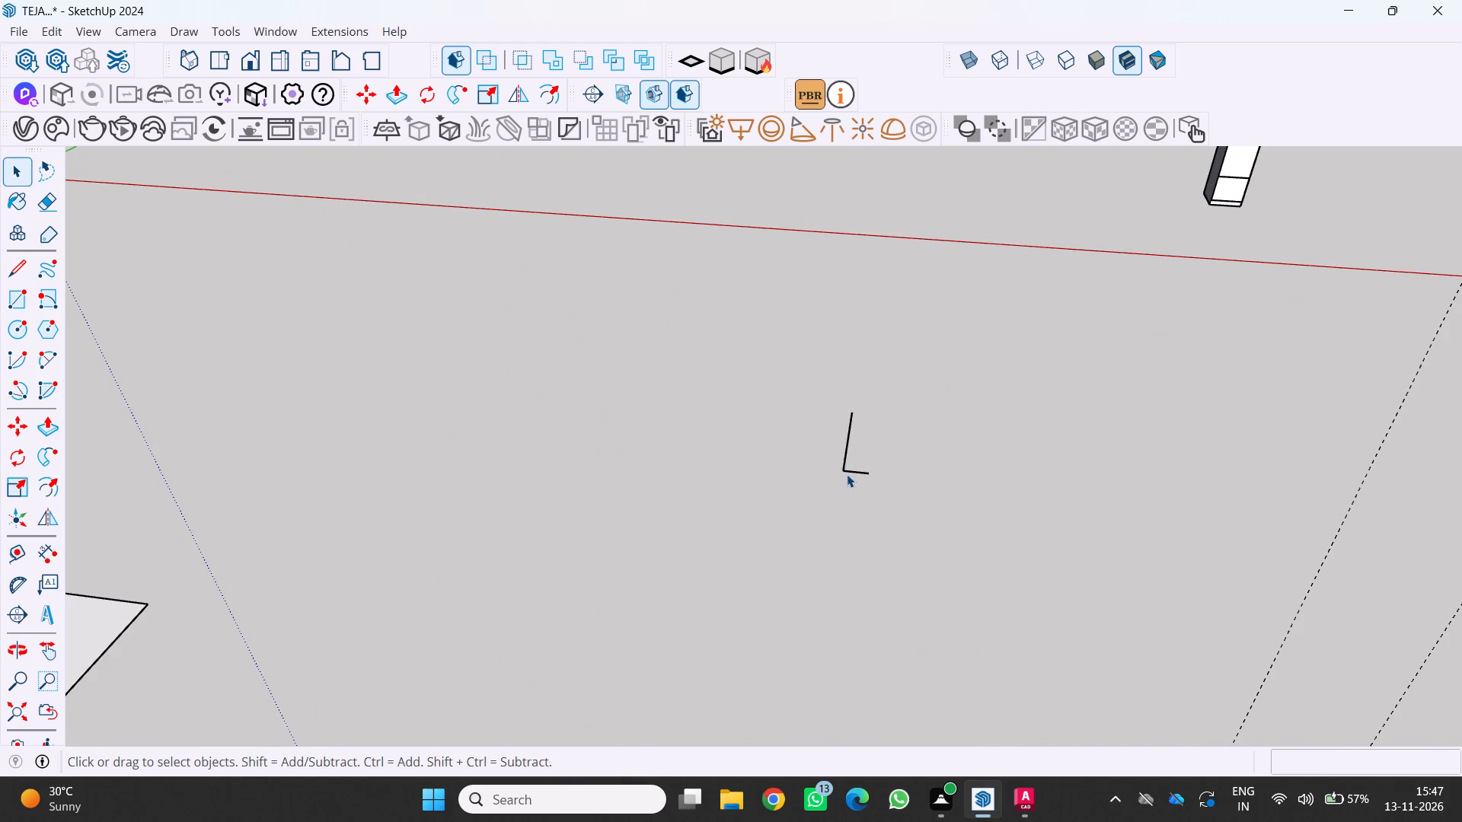
Delete the last small L-shaped pair of edges left from the trial box's frame.
drag(854, 464, 841, 483)
key(Delete)
Examine the cleared ground, the detached tall cabinet and the room's interior from several sides.
scroll(844, 454, down, 4)
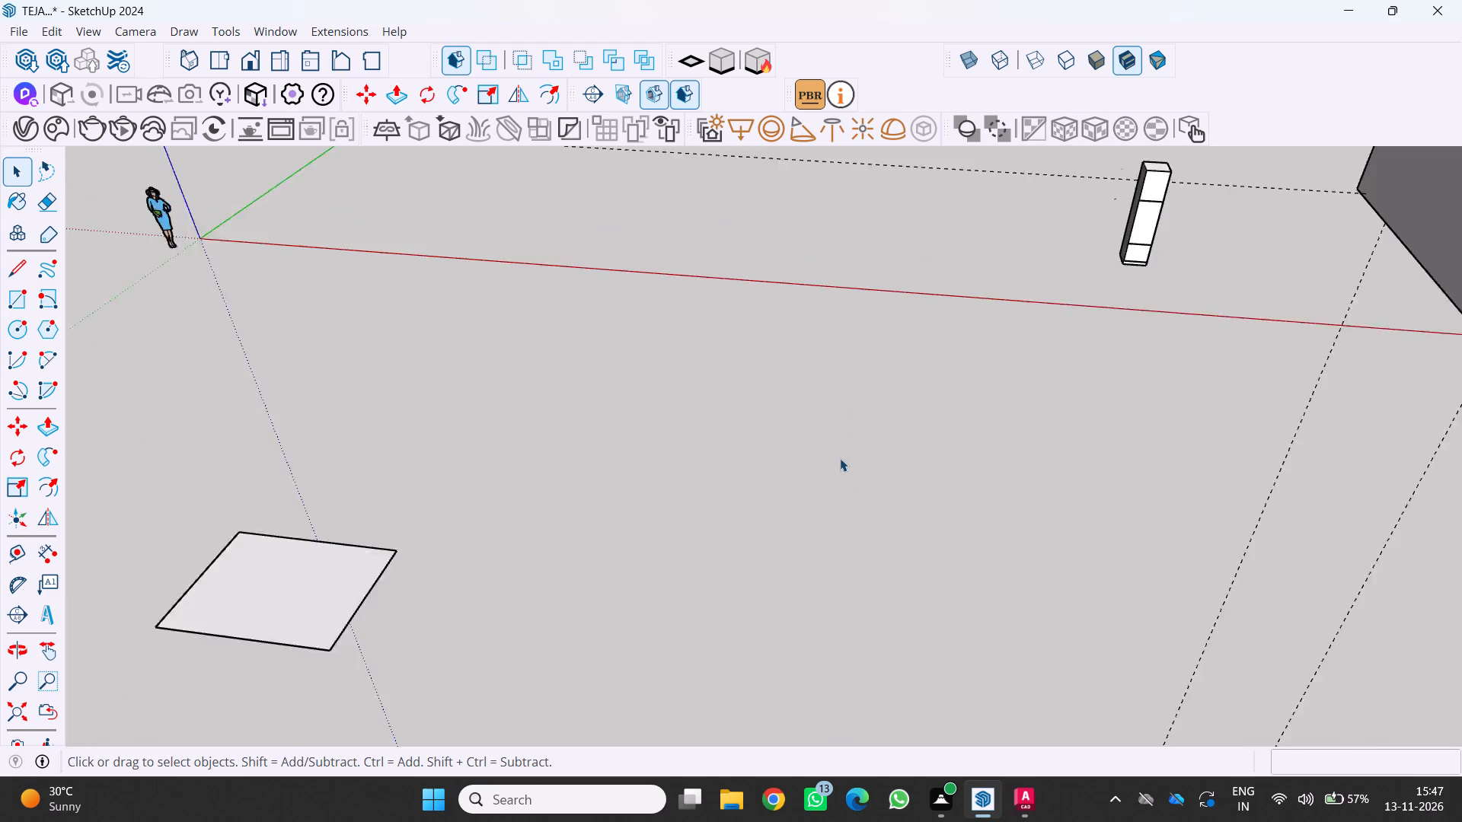
scroll(840, 458, down, 6)
middle_drag(834, 467, 873, 431)
key(F11)
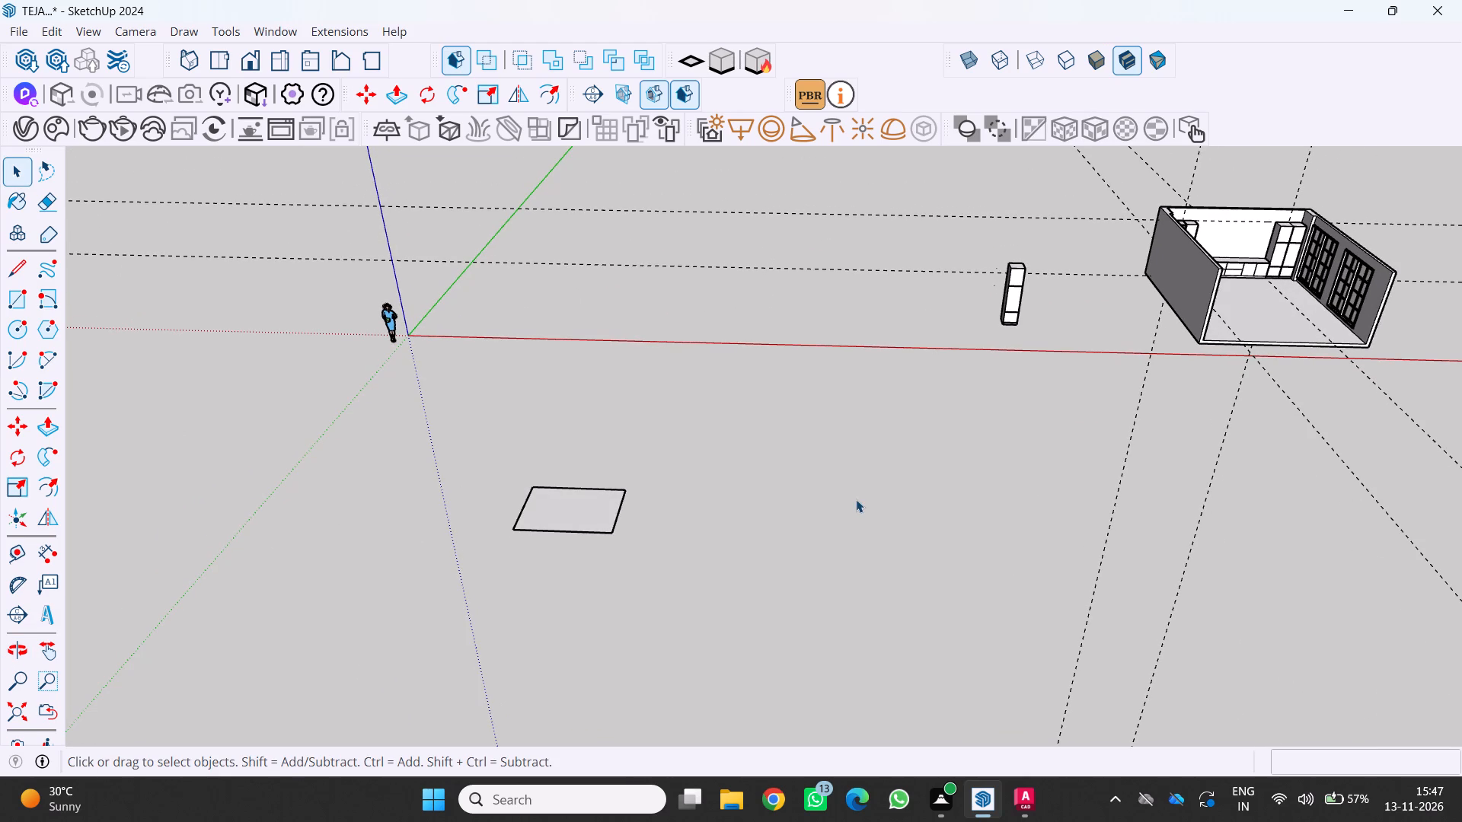
scroll(544, 623, down, 1)
middle_drag(540, 623, 305, 661)
scroll(305, 661, down, 1)
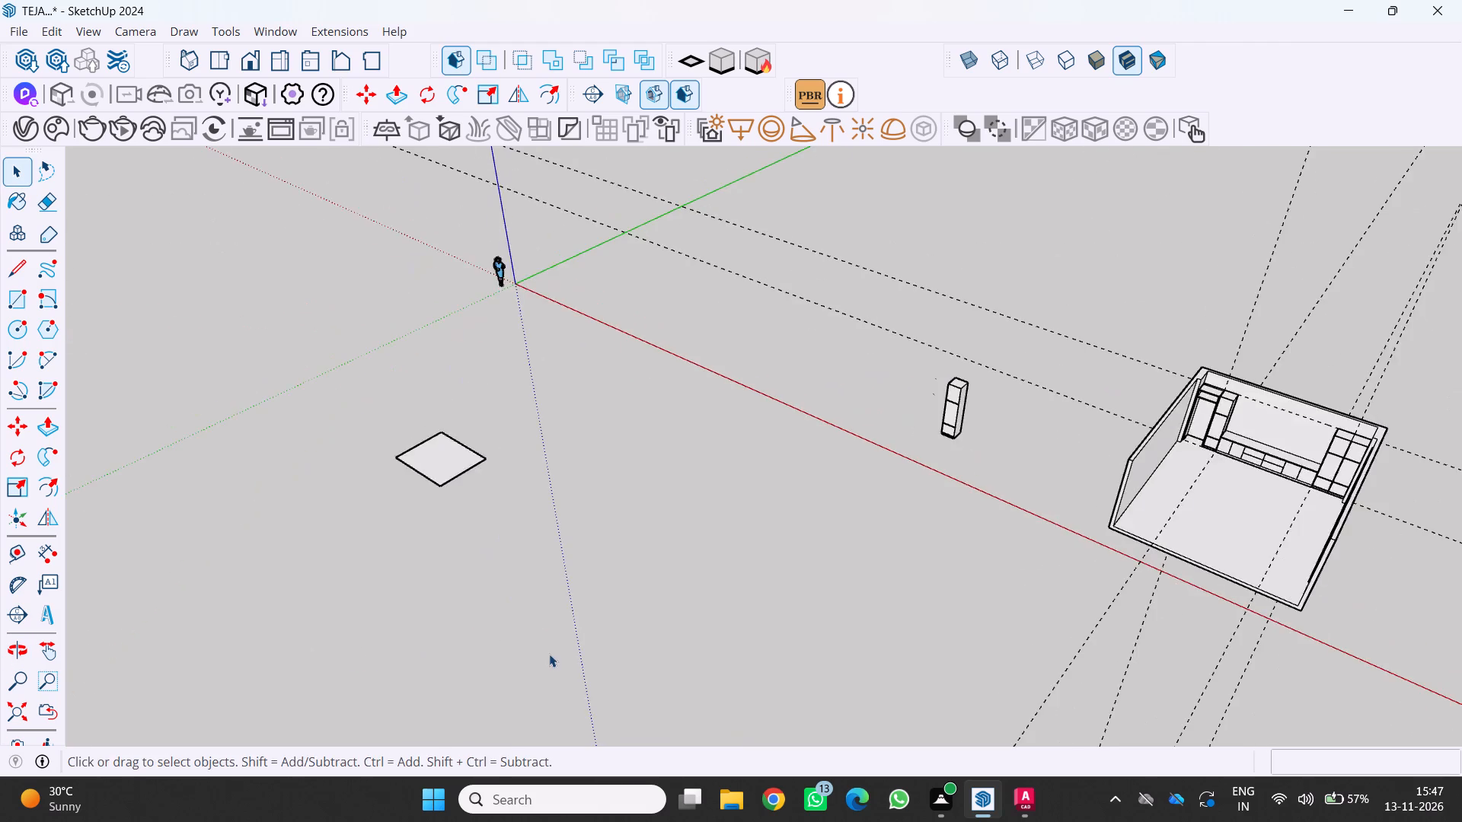
scroll(549, 654, down, 4)
middle_drag(639, 602, 946, 484)
scroll(966, 479, up, 7)
middle_drag(1036, 463, 978, 361)
scroll(936, 397, up, 4)
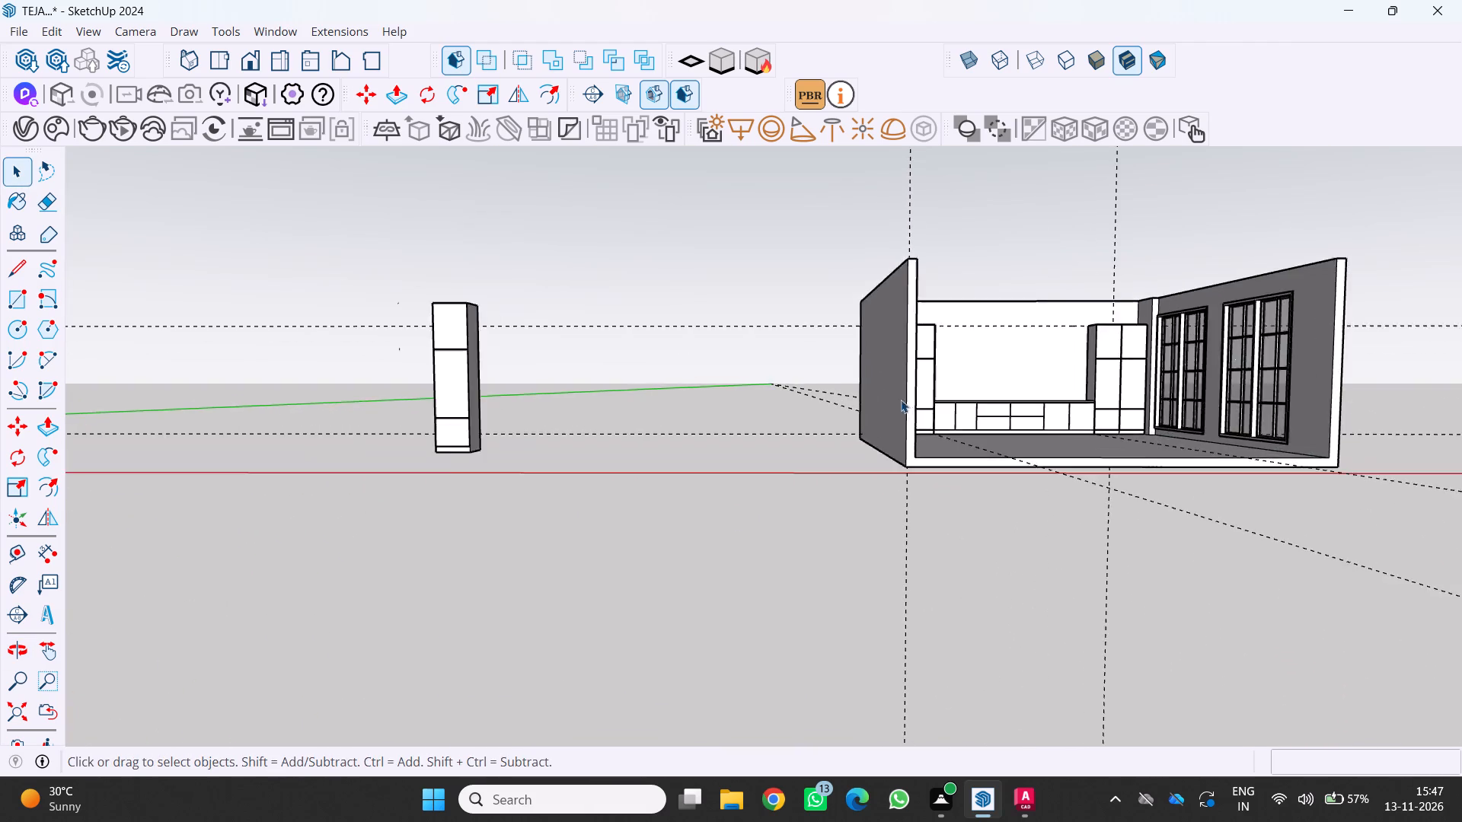
scroll(901, 400, up, 3)
middle_drag(896, 402, 720, 504)
middle_click(720, 504)
scroll(1023, 432, up, 4)
middle_drag(1058, 434, 1196, 342)
middle_click(1196, 342)
middle_click(1196, 342)
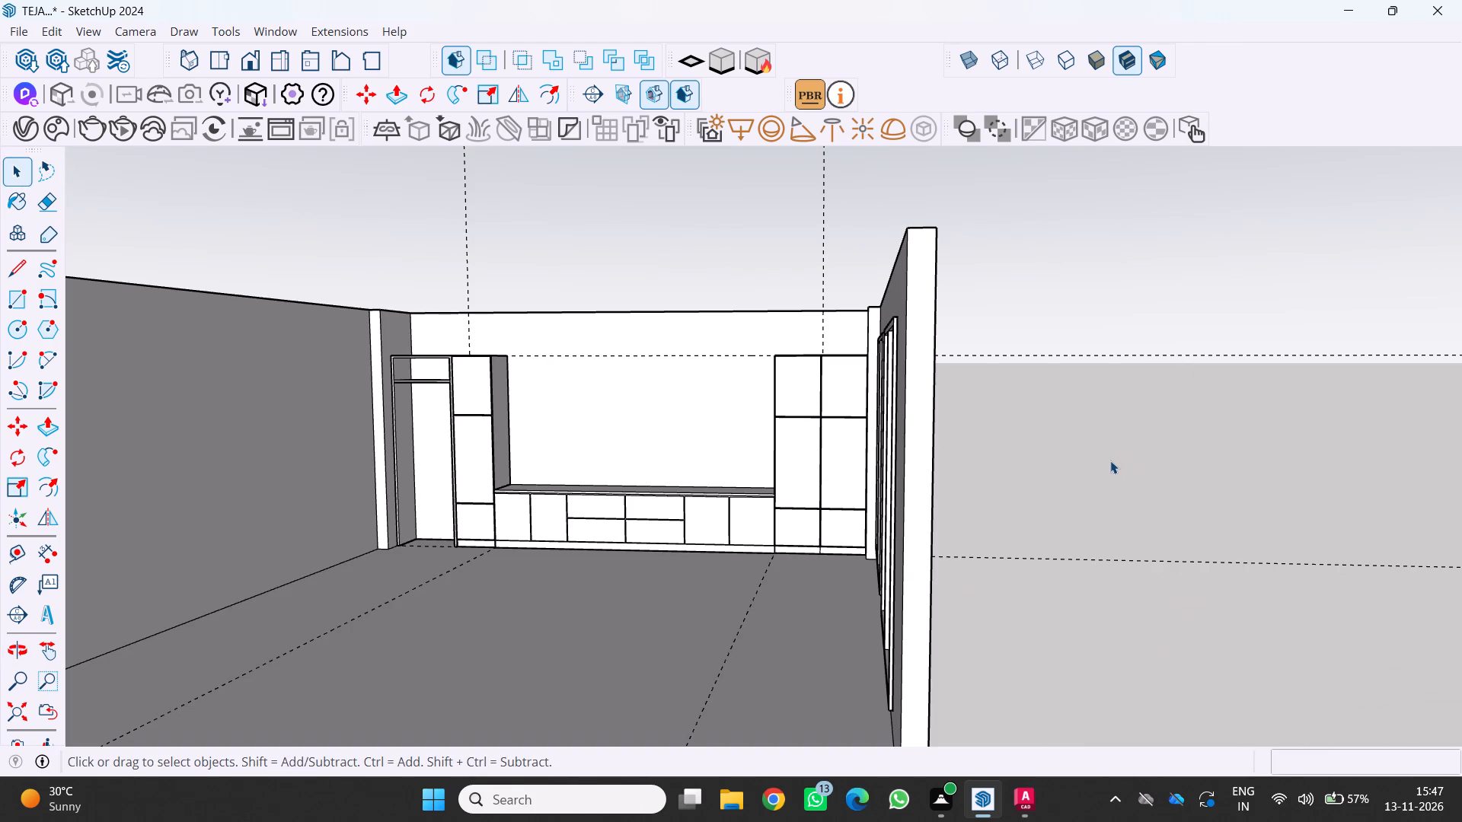
middle_drag(449, 583, 499, 568)
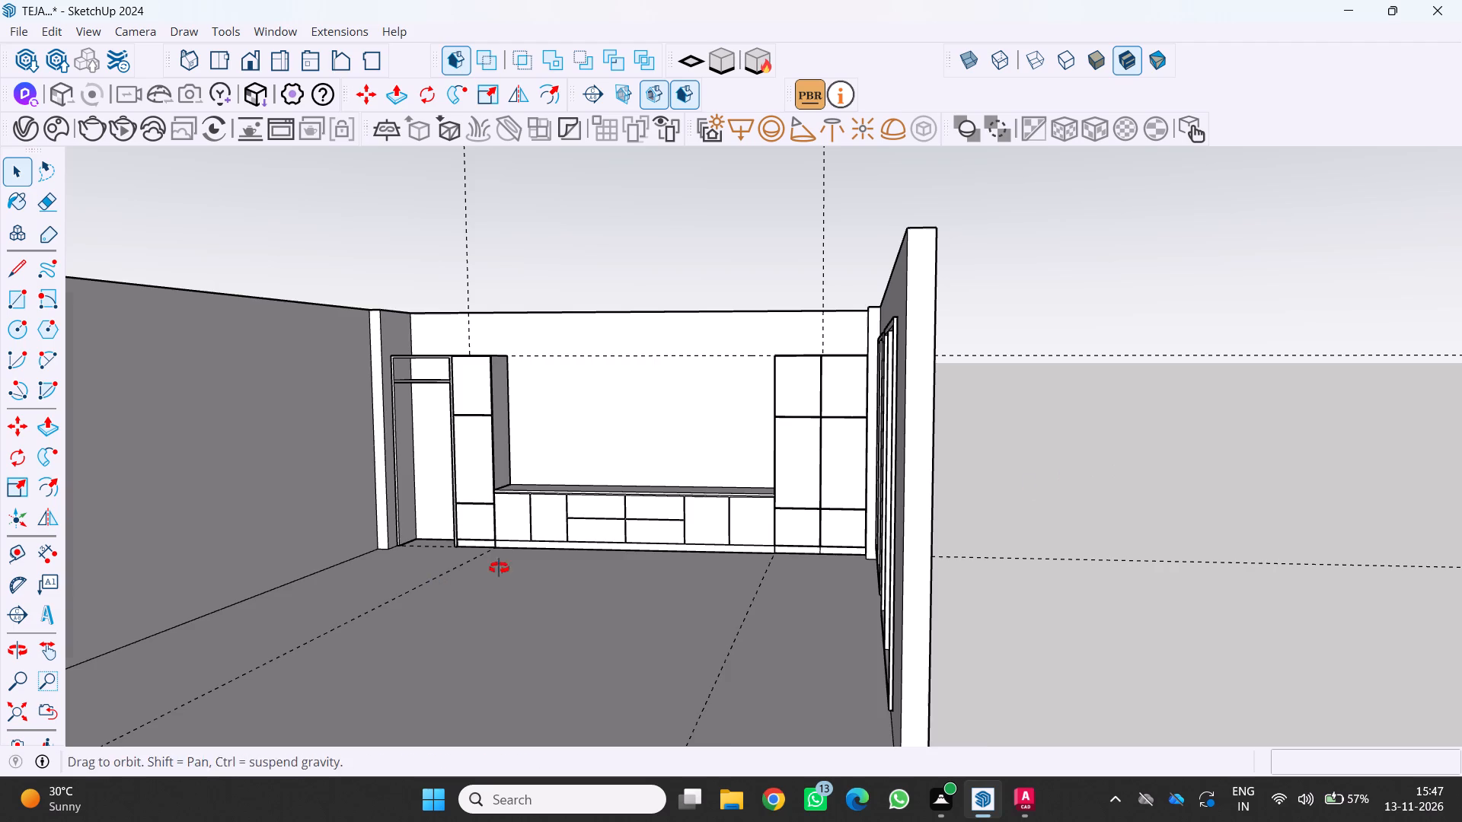
middle_drag(499, 568, 633, 515)
scroll(633, 515, down, 4)
scroll(599, 518, up, 1)
middle_drag(571, 543, 498, 597)
middle_drag(493, 598, 164, 678)
middle_click(164, 678)
middle_click(163, 678)
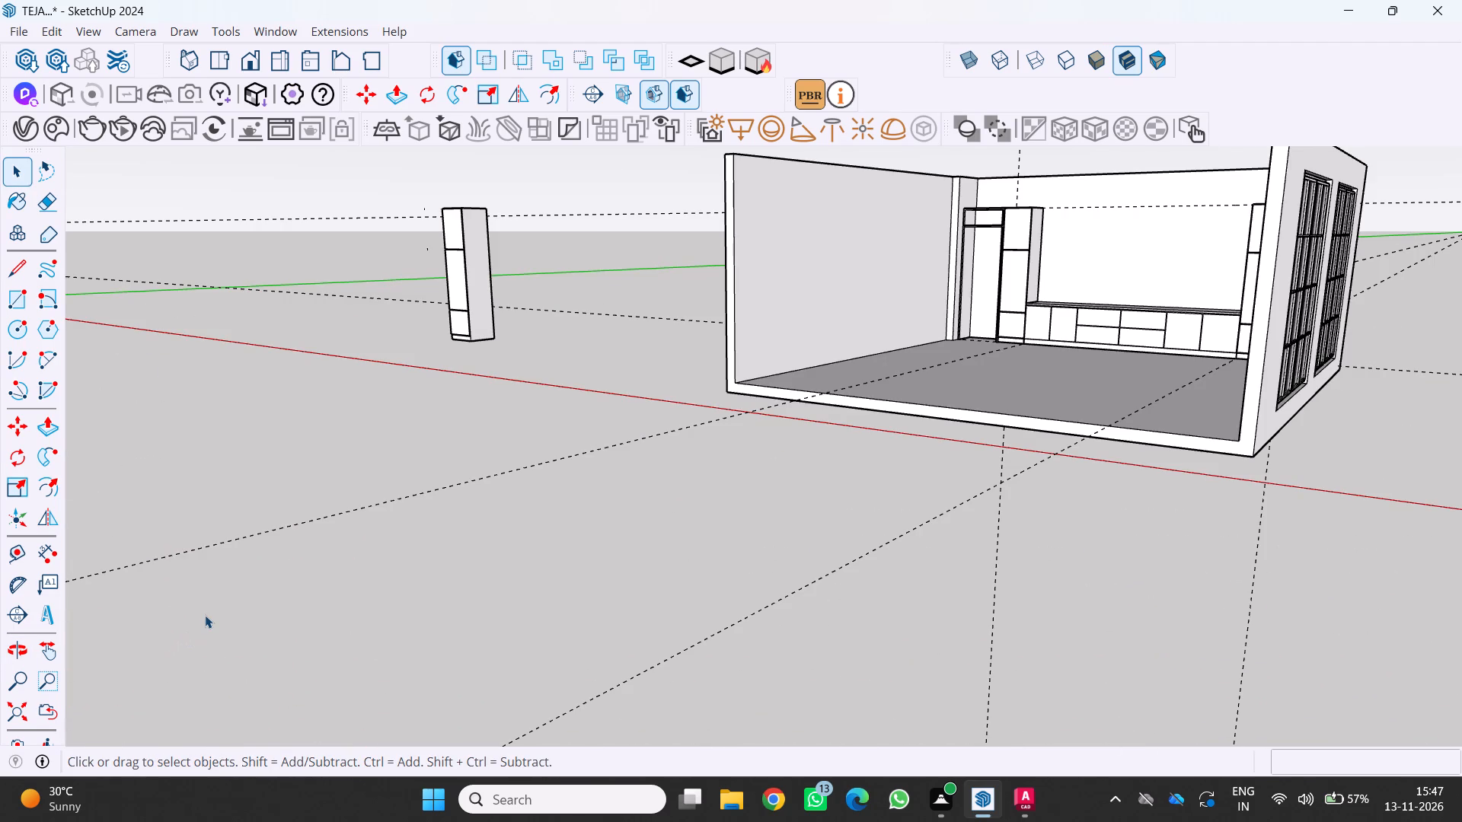
scroll(205, 618, down, 2)
middle_drag(210, 623, 362, 599)
middle_drag(554, 556, 441, 619)
middle_drag(545, 540, 506, 540)
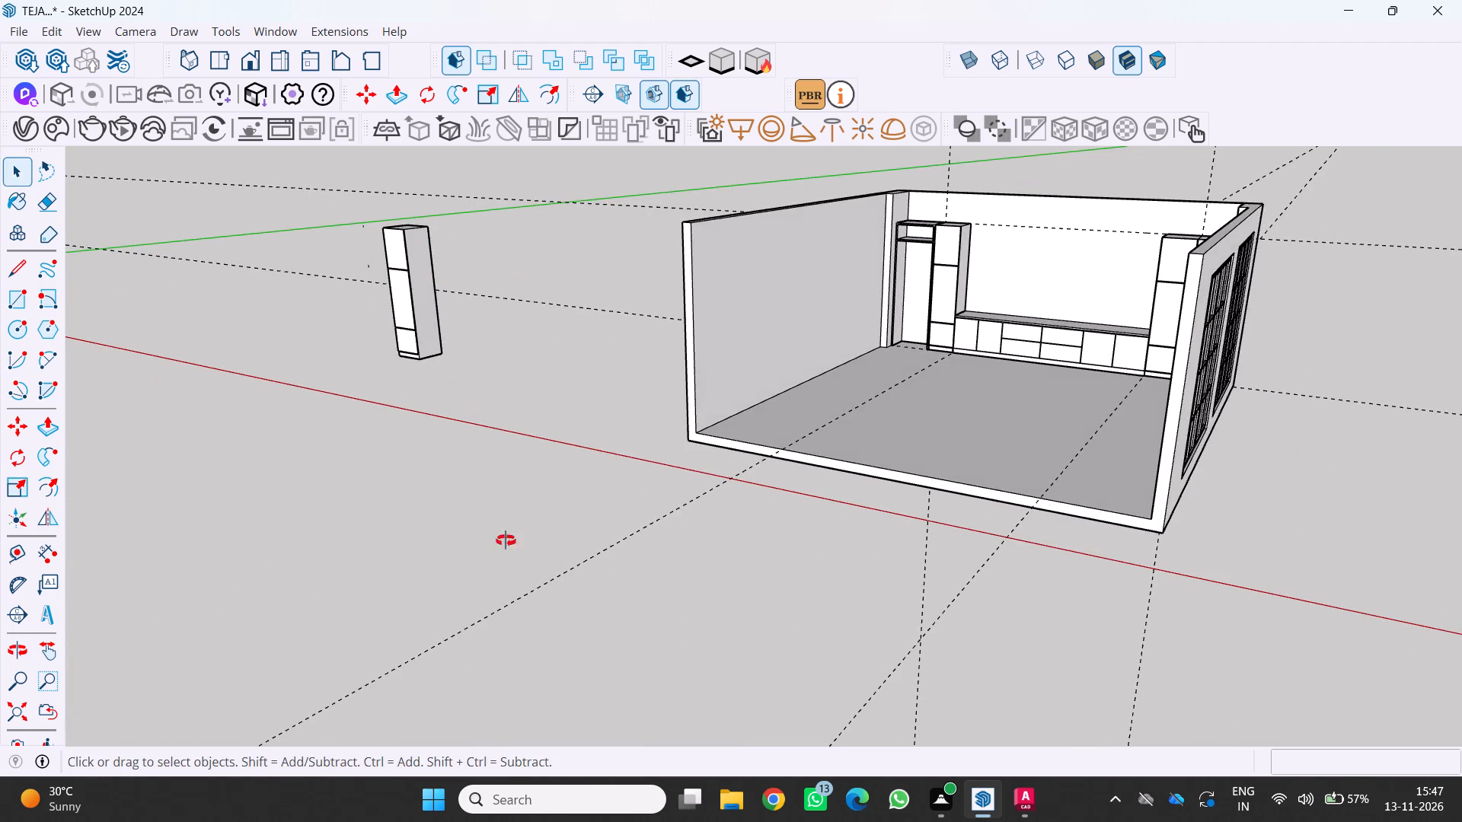
middle_drag(506, 540, 843, 654)
scroll(755, 638, down, 2)
middle_drag(747, 641, 676, 553)
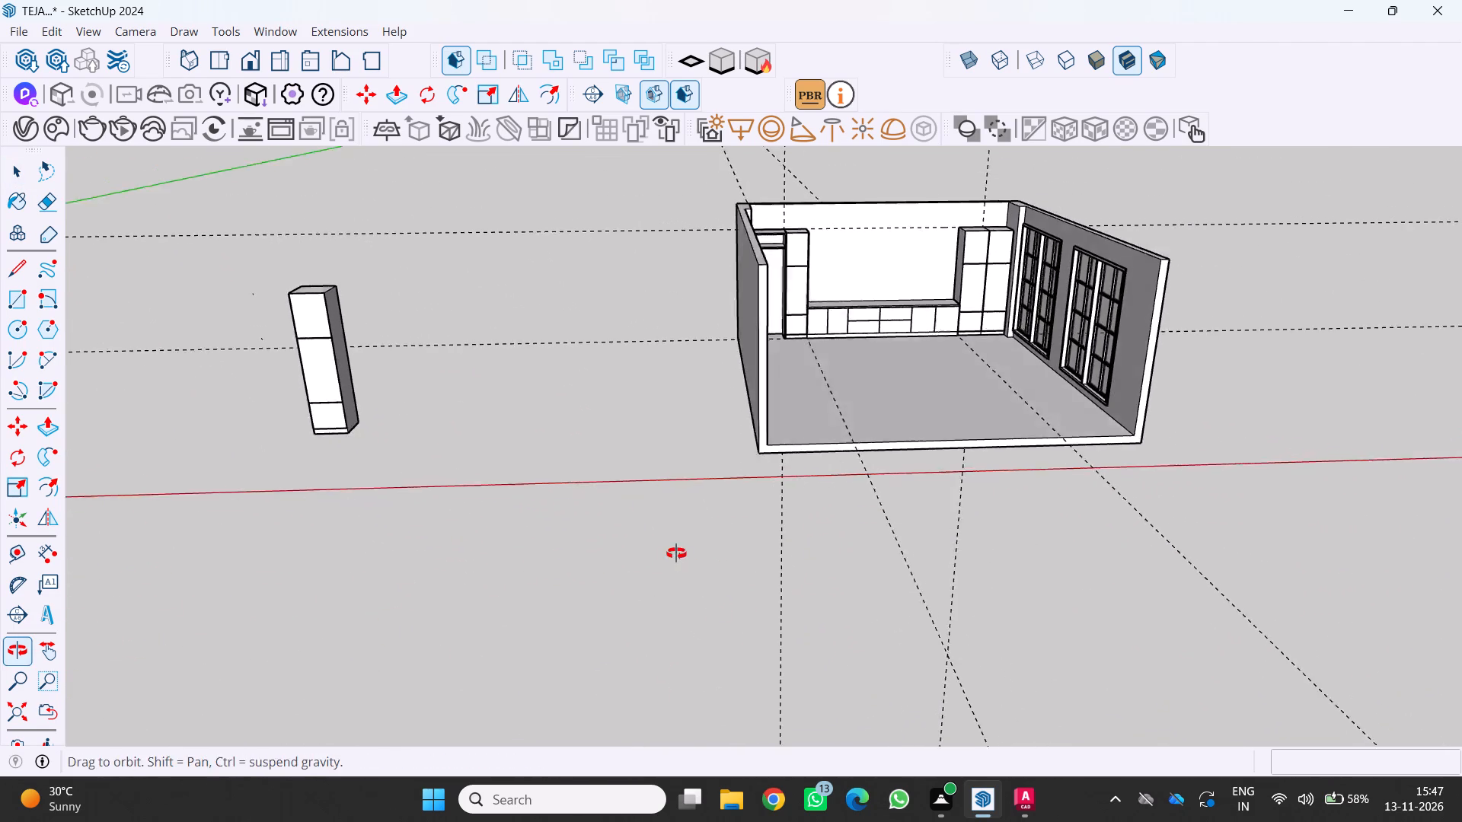
middle_drag(676, 553, 643, 559)
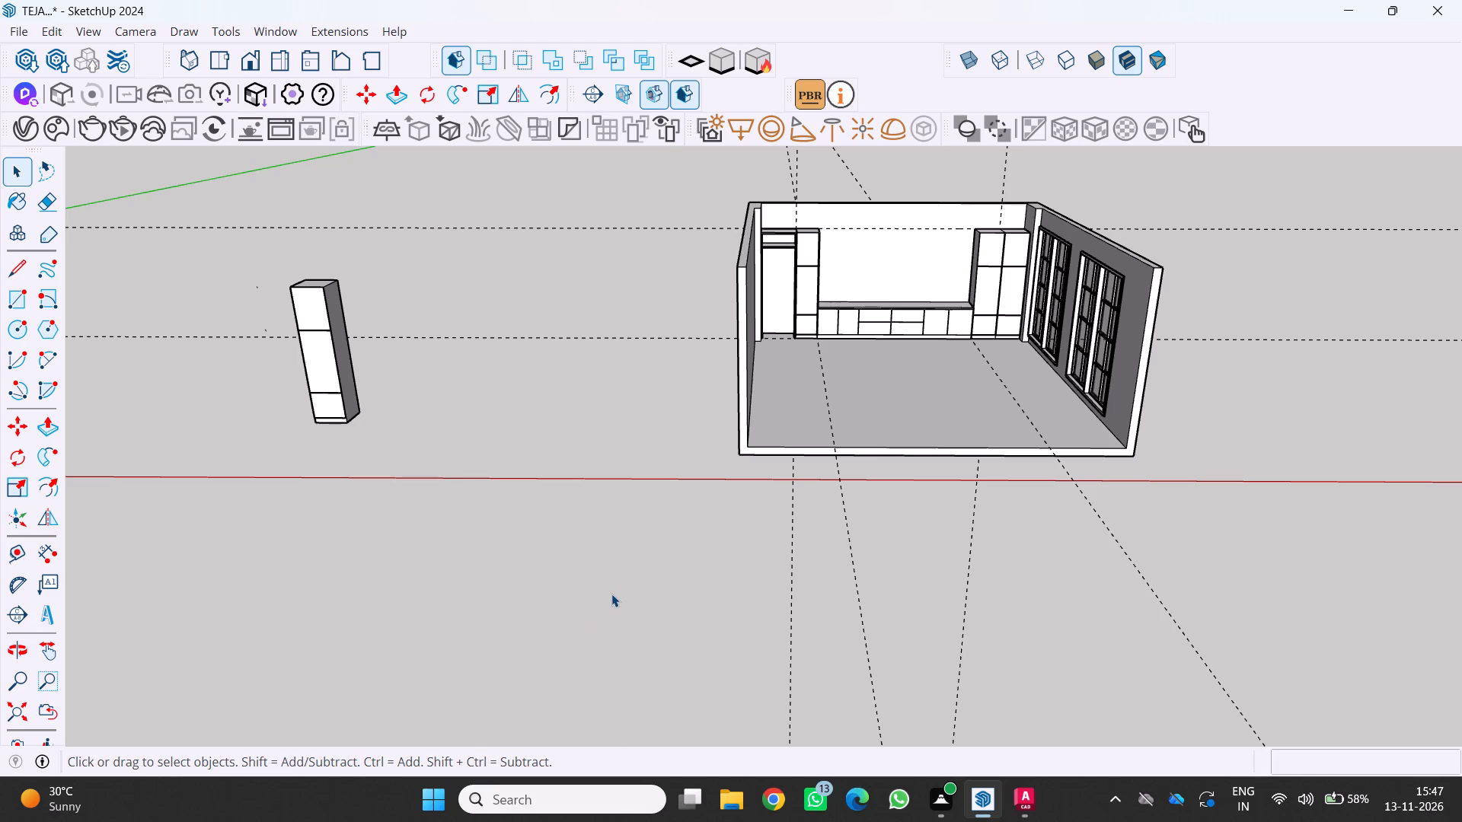
Open the group containing the low cabinet for editing and clear the selection of its connected geometry.
scroll(892, 325, up, 8)
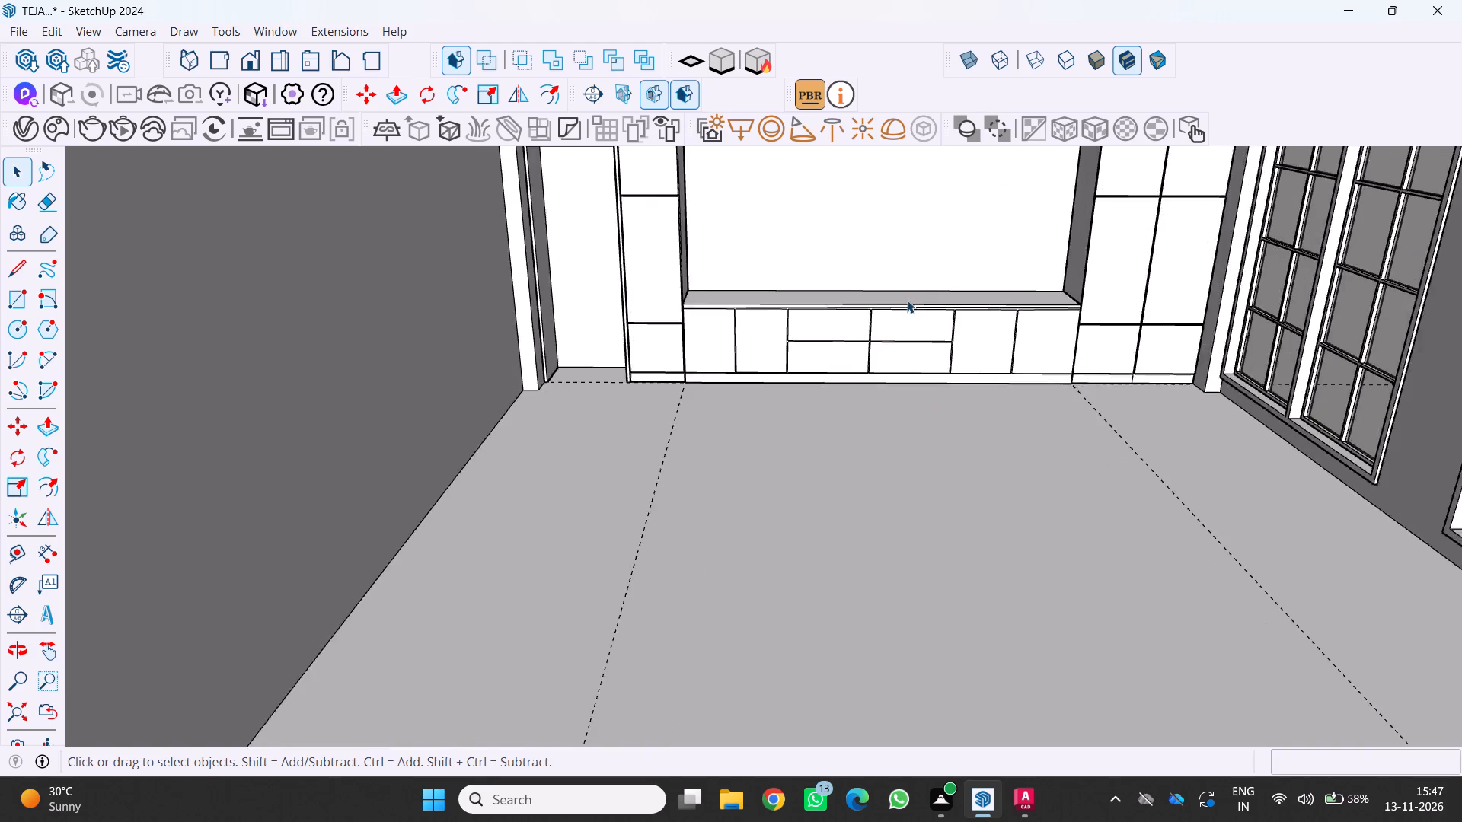
scroll(907, 300, up, 10)
middle_drag(834, 354, 905, 409)
scroll(834, 354, up, 1)
middle_click(905, 409)
scroll(914, 362, up, 1)
key(p)
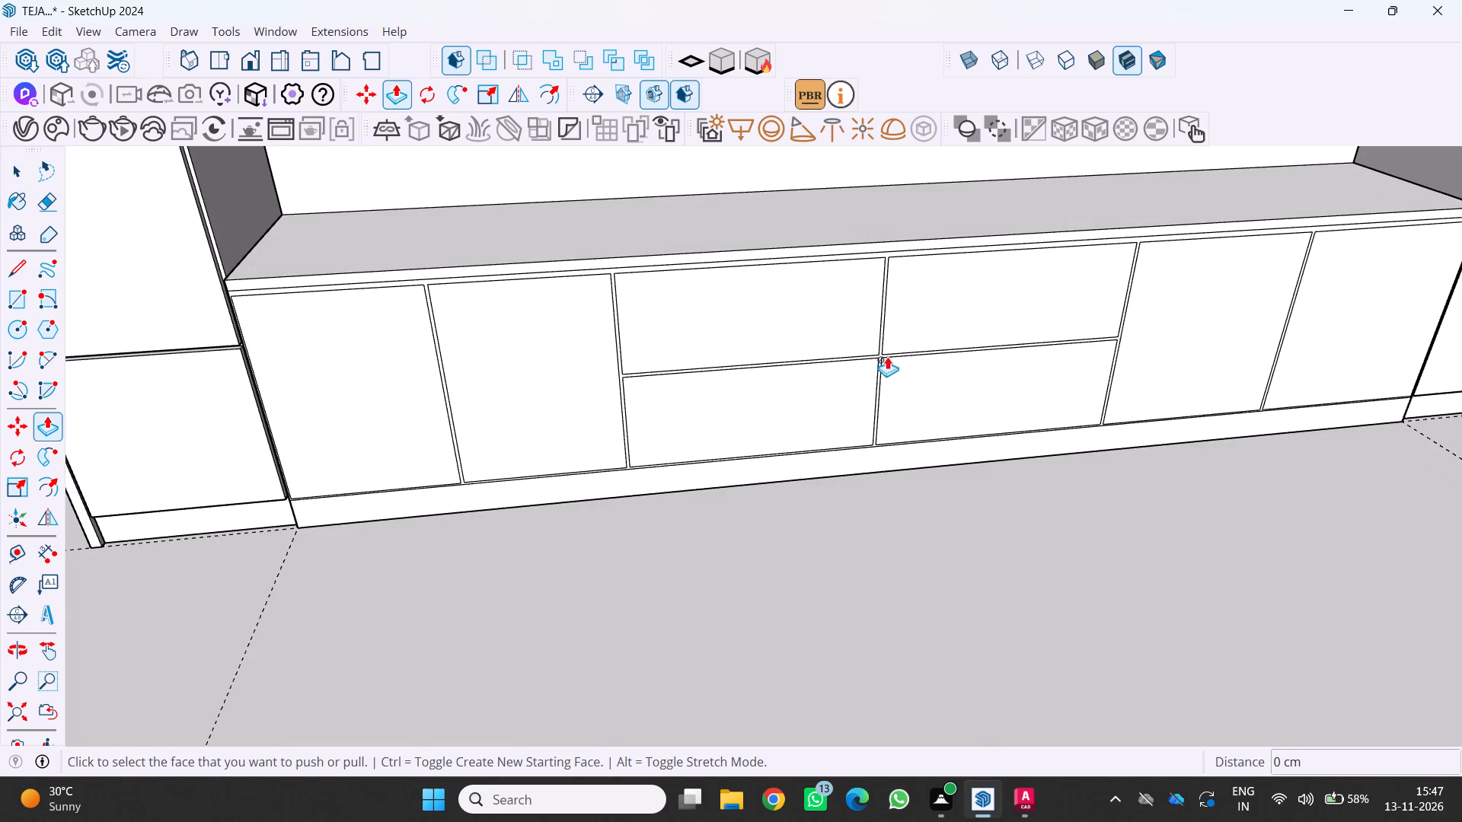
scroll(886, 354, up, 9)
key(space)
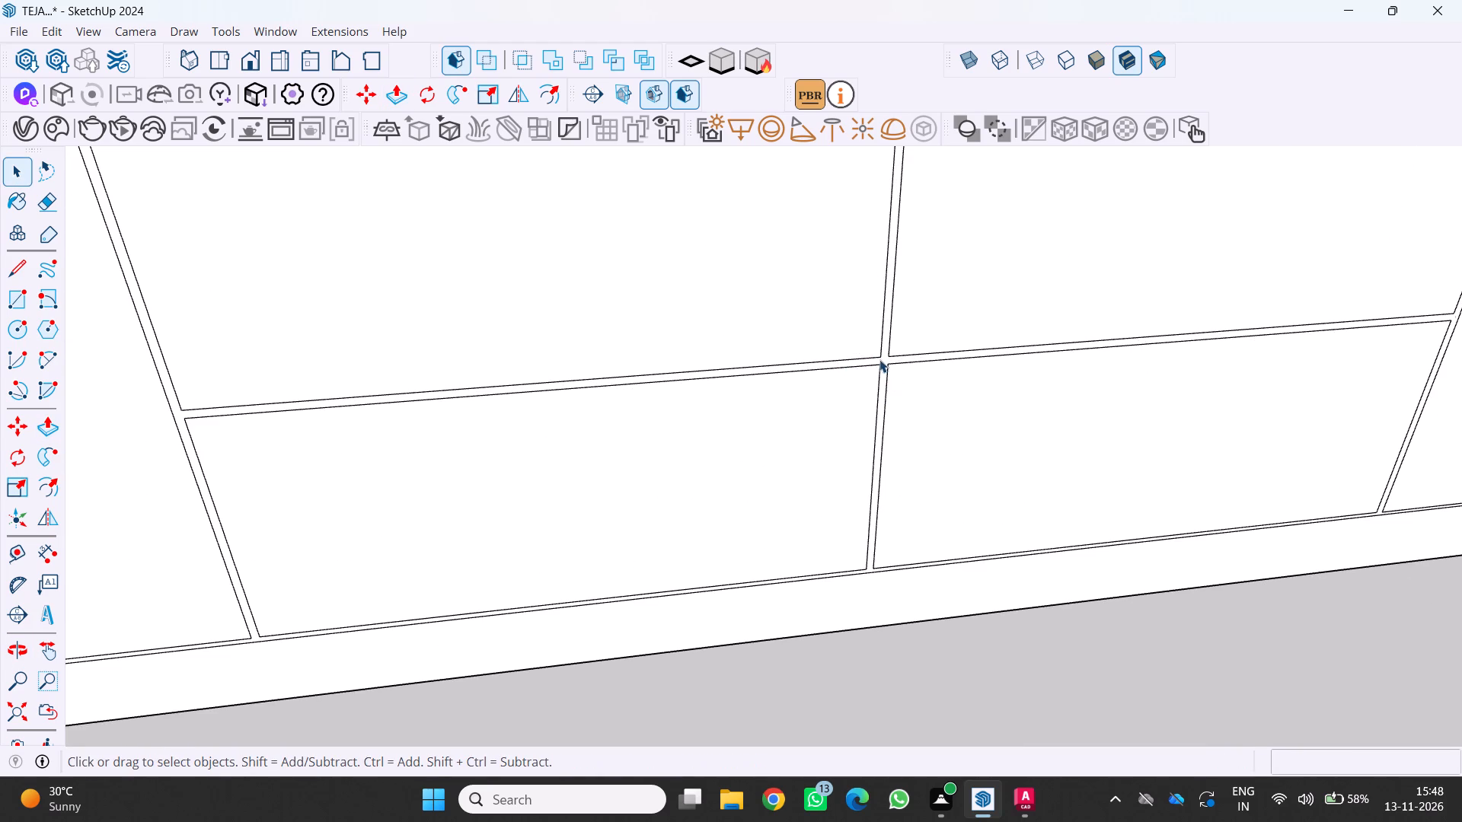
click(879, 359)
scroll(893, 366, up, 1)
middle_drag(893, 369, 841, 465)
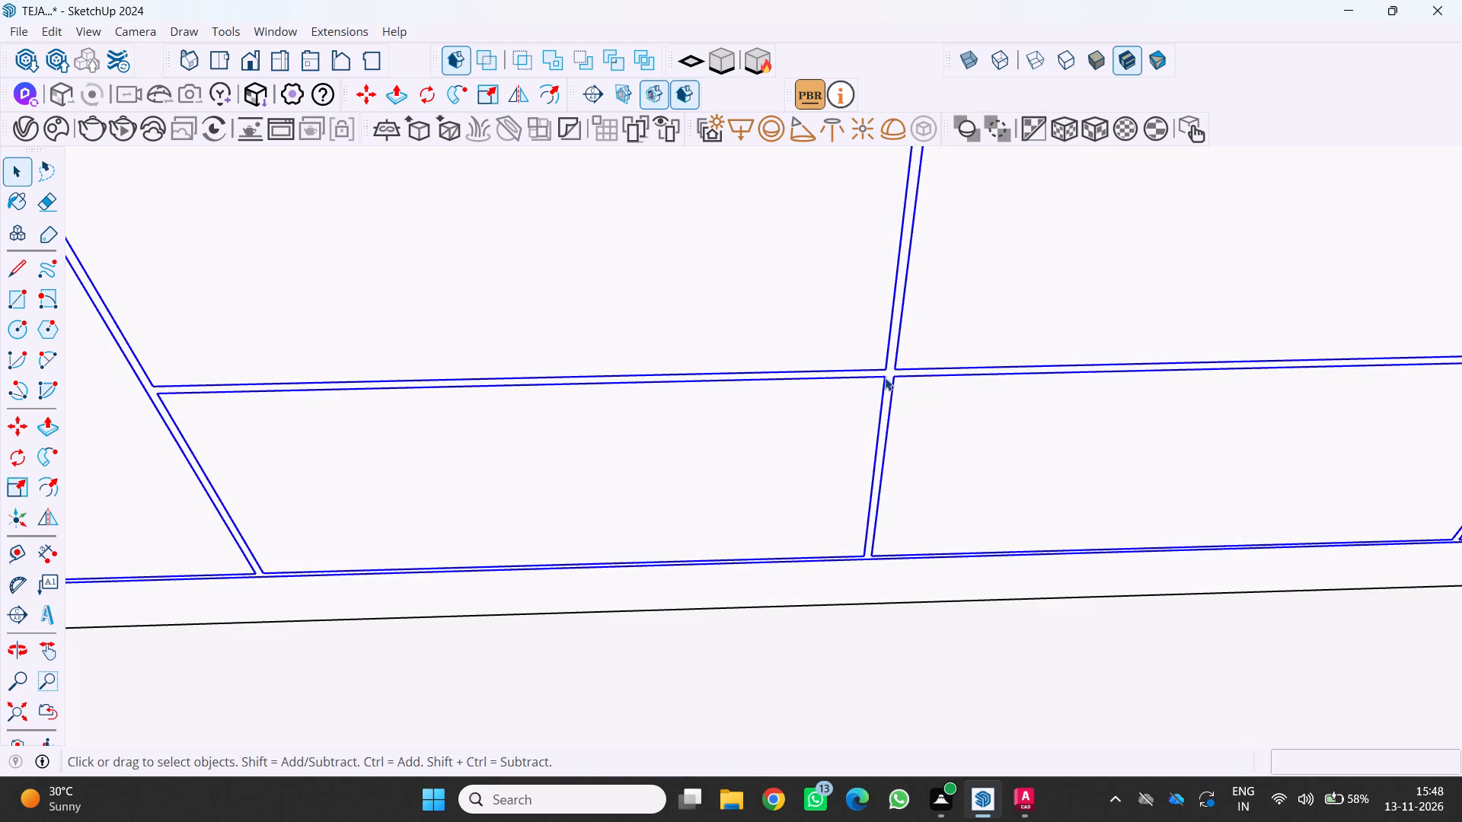
click(899, 372)
triple_click(892, 373)
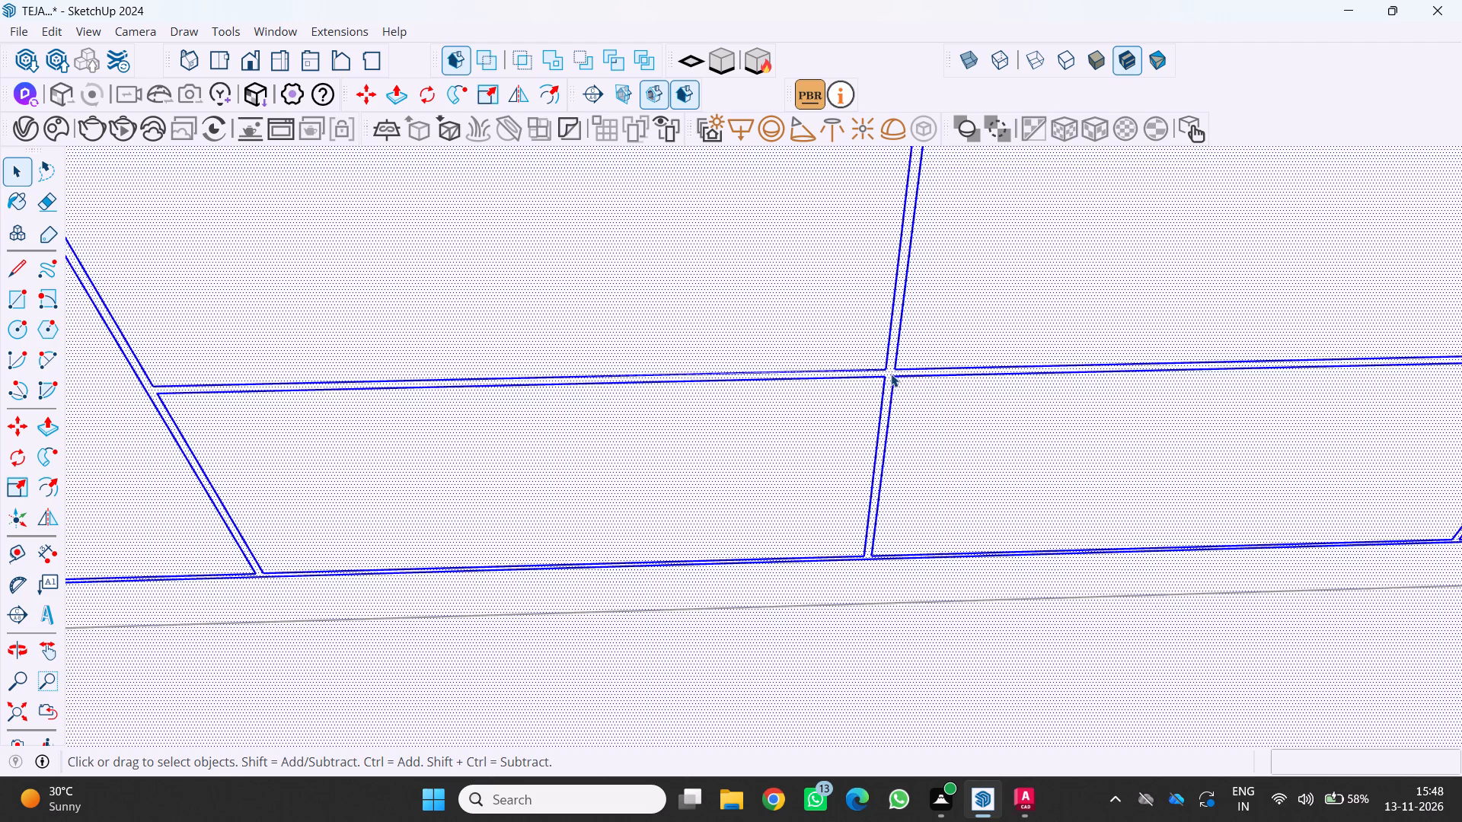
triple_click(891, 374)
triple_click(889, 374)
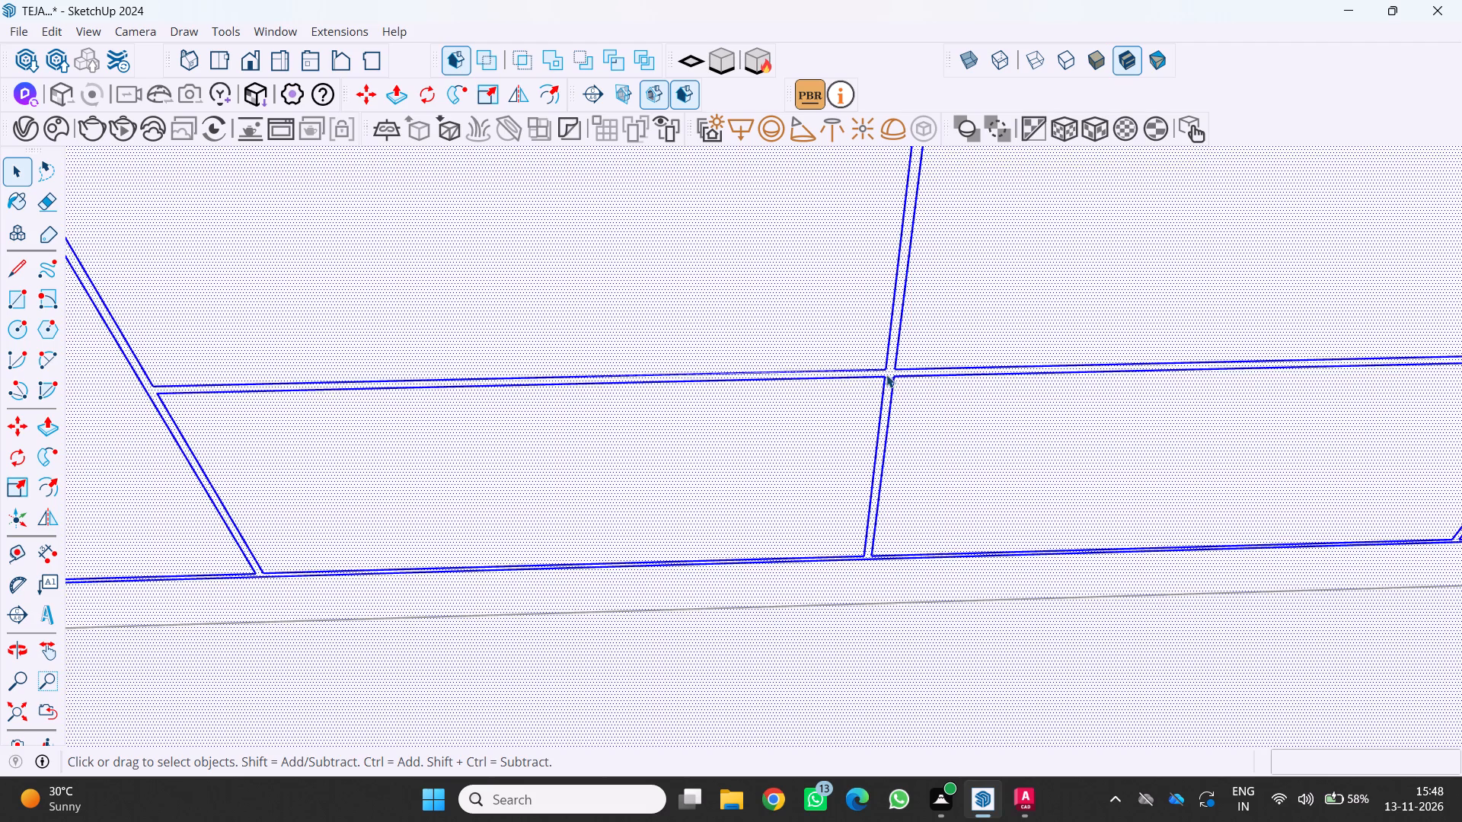
triple_click(886, 372)
triple_click(886, 372)
triple_click(889, 371)
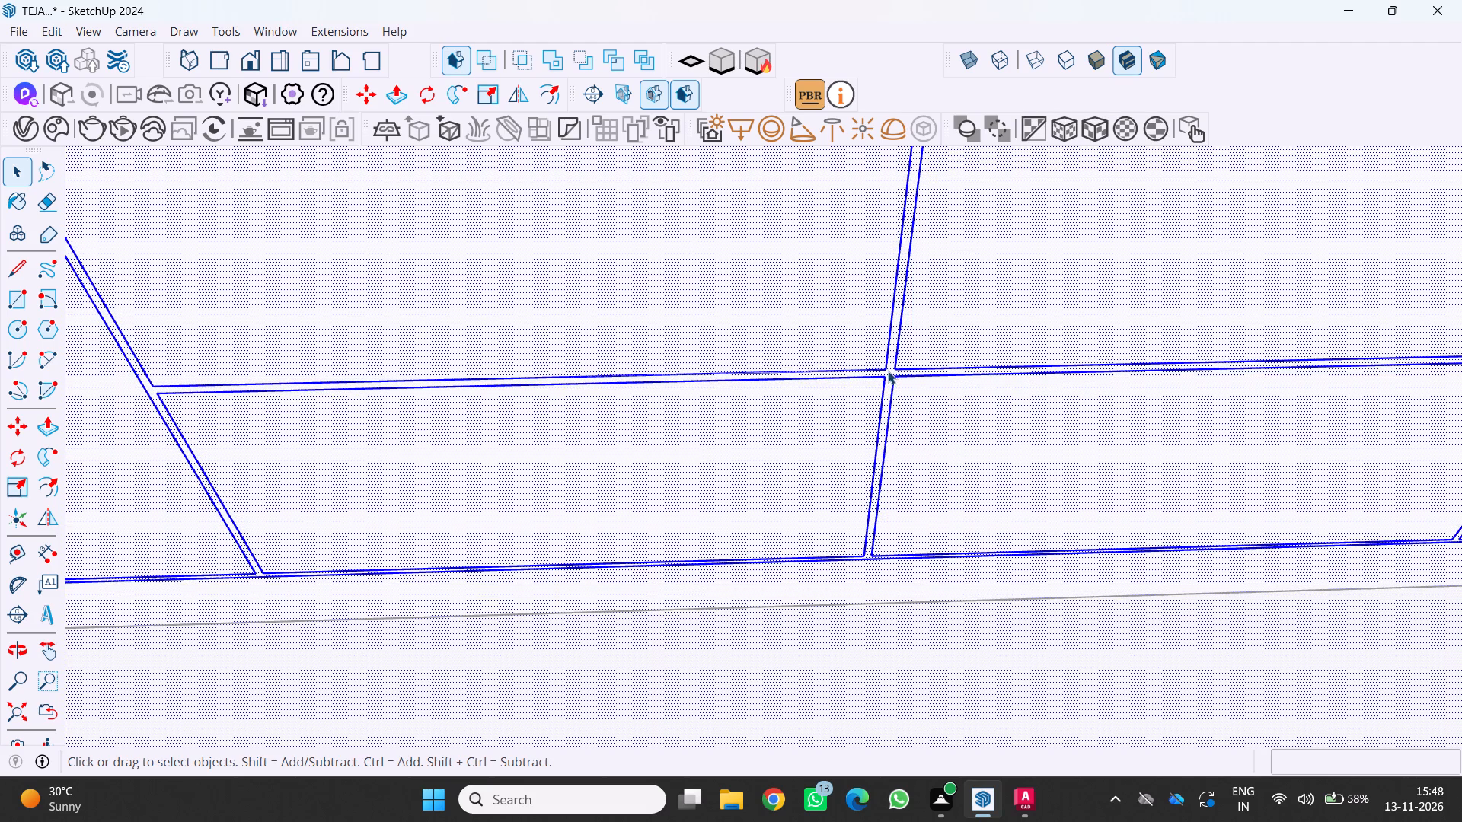
click(884, 371)
scroll(895, 481, down, 10)
middle_drag(885, 499, 897, 451)
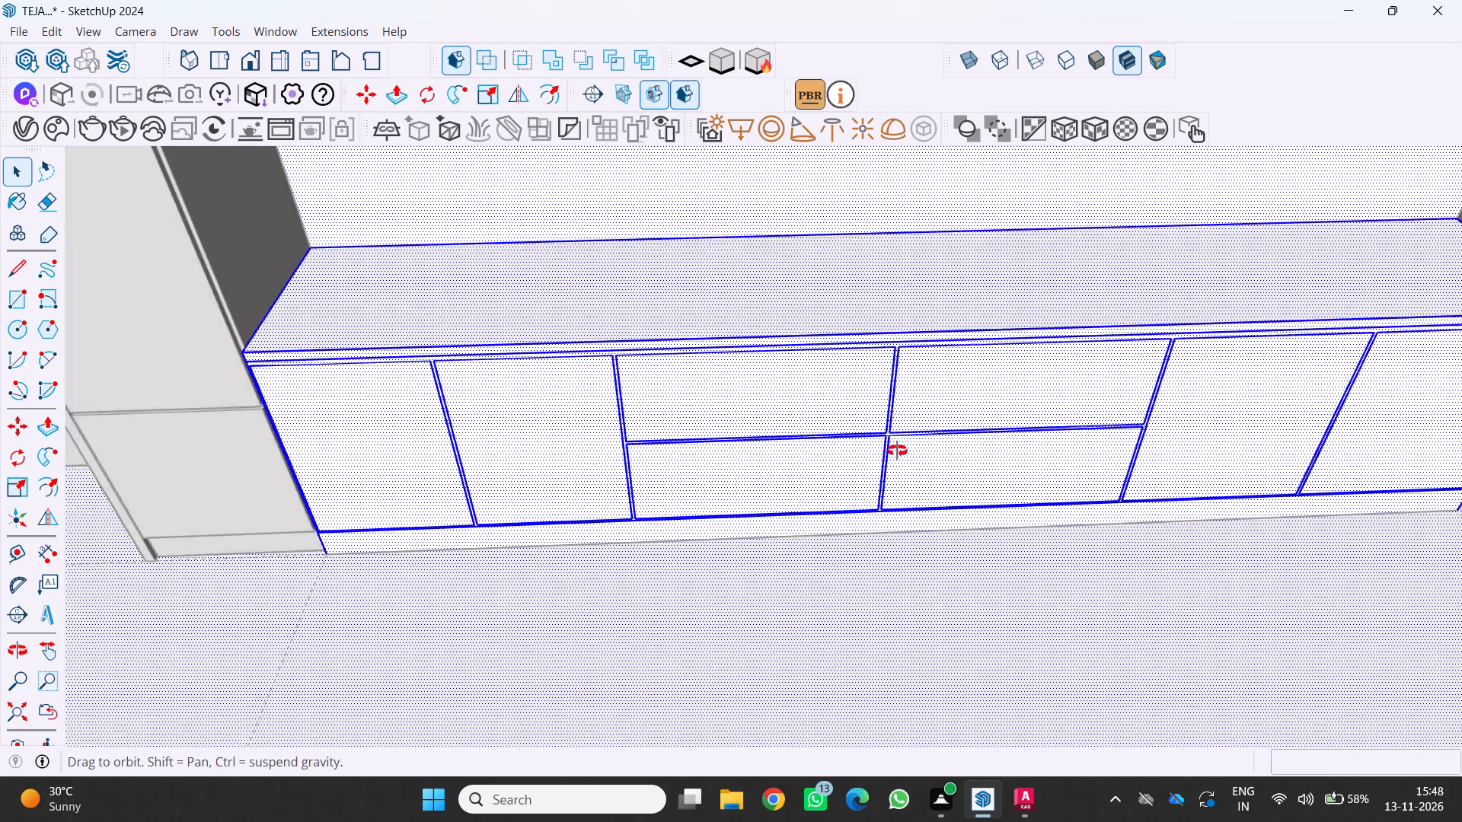
middle_drag(897, 451, 911, 427)
middle_click(912, 425)
scroll(912, 425, down, 5)
key(space)
click(843, 551)
Push the narrow gap face running around the low cabinet's door and drawer fronts inward by 2 cm.
scroll(908, 439, up, 6)
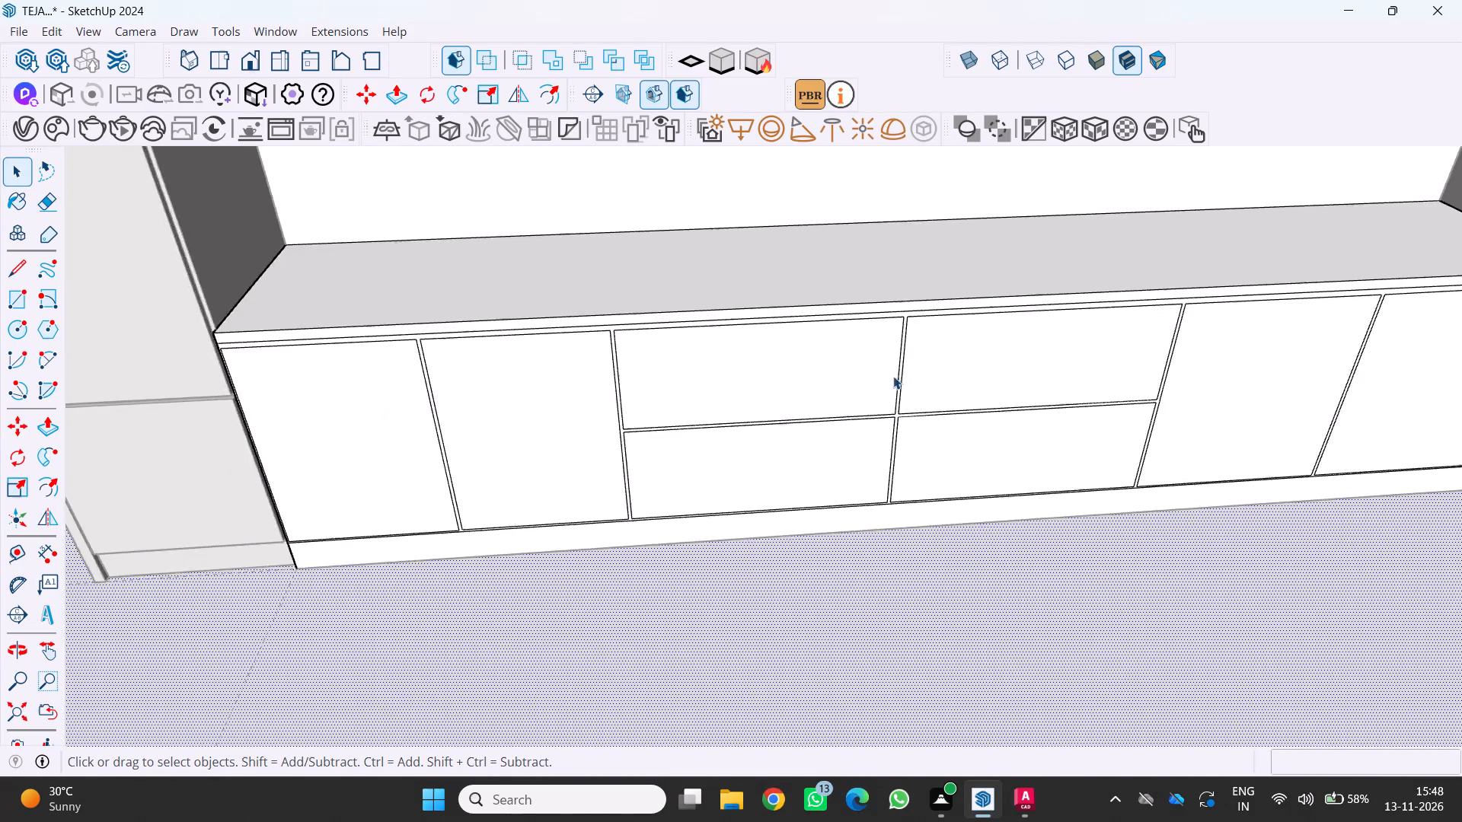
scroll(893, 376, up, 4)
scroll(915, 282, up, 3)
click(915, 271)
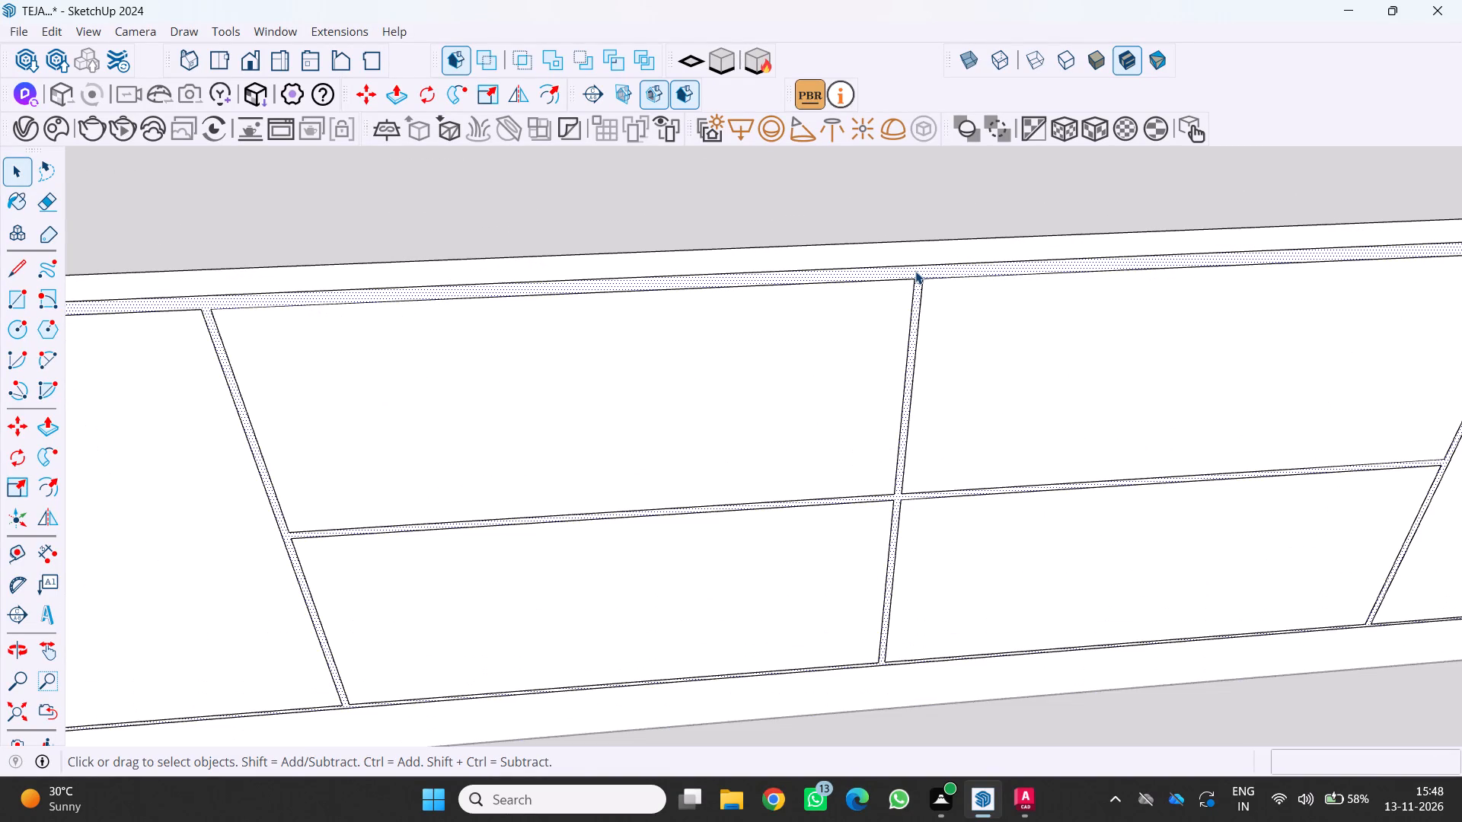
key(p)
scroll(903, 266, up, 5)
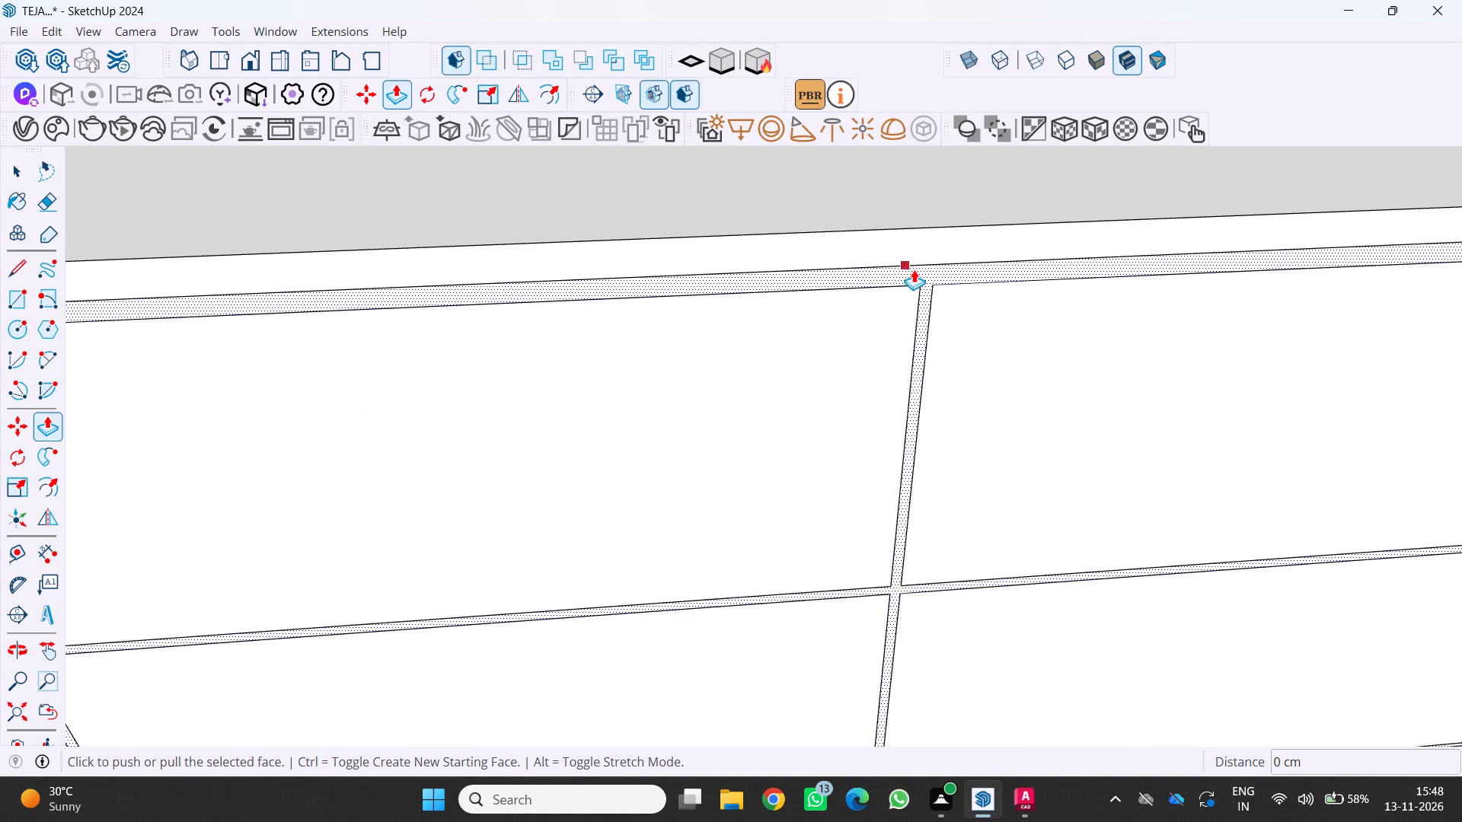
scroll(914, 269, up, 2)
click(927, 269)
scroll(918, 282, up, 4)
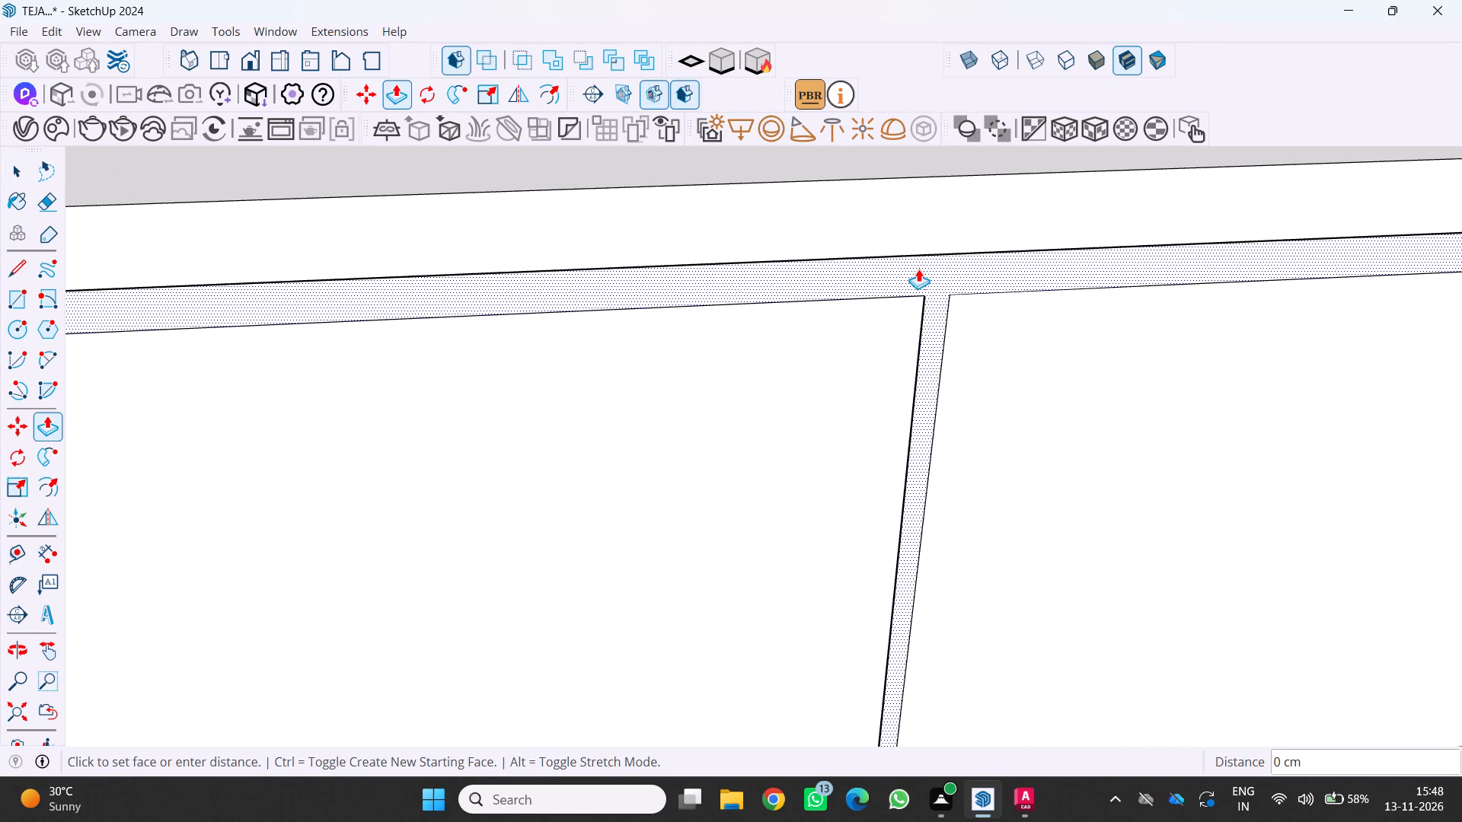
scroll(918, 269, up, 4)
drag(918, 269, 906, 256)
scroll(922, 288, up, 2)
drag(927, 288, 921, 271)
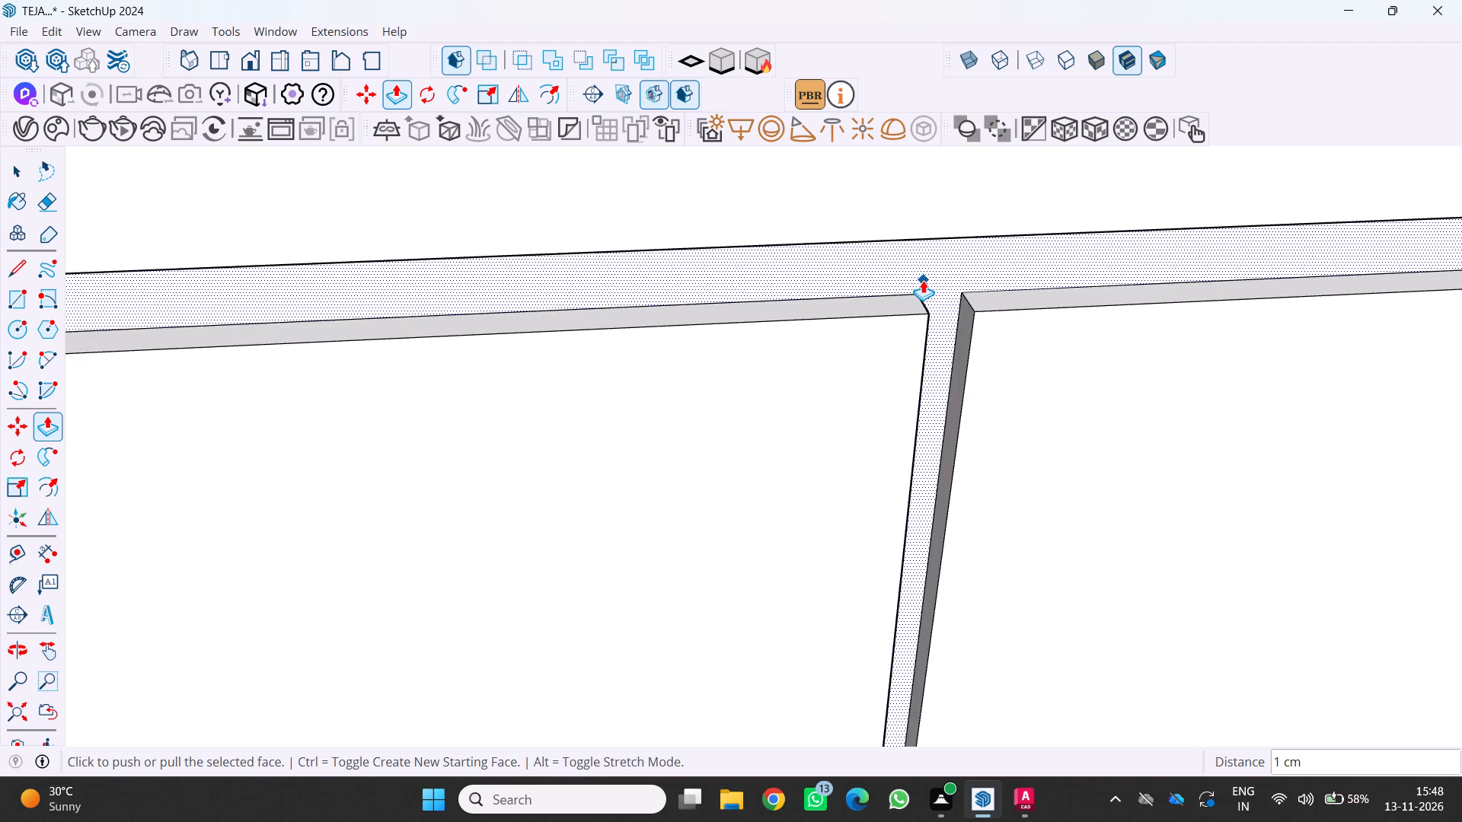
key(2)
key(Return)
scroll(920, 302, down, 16)
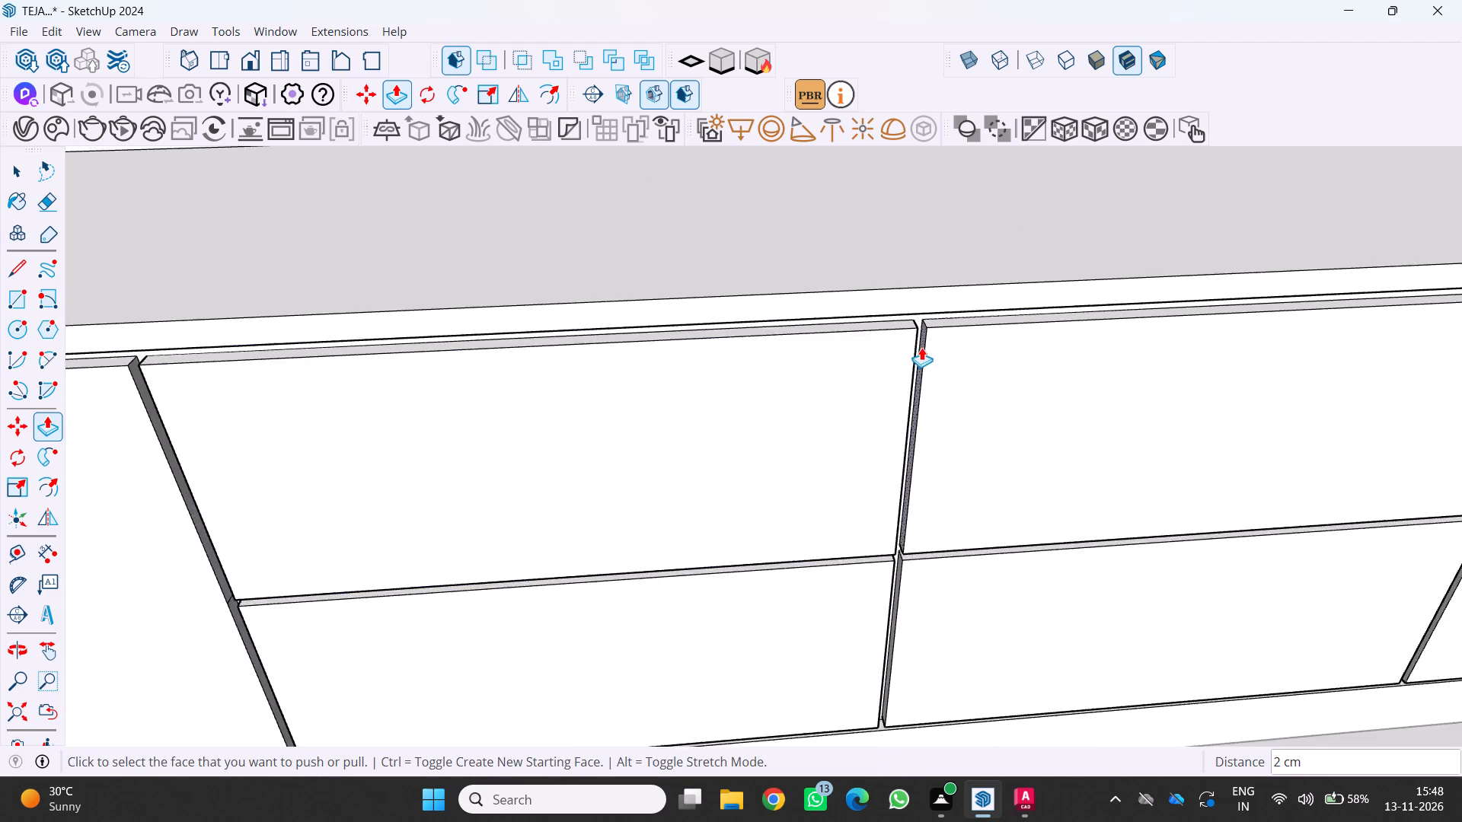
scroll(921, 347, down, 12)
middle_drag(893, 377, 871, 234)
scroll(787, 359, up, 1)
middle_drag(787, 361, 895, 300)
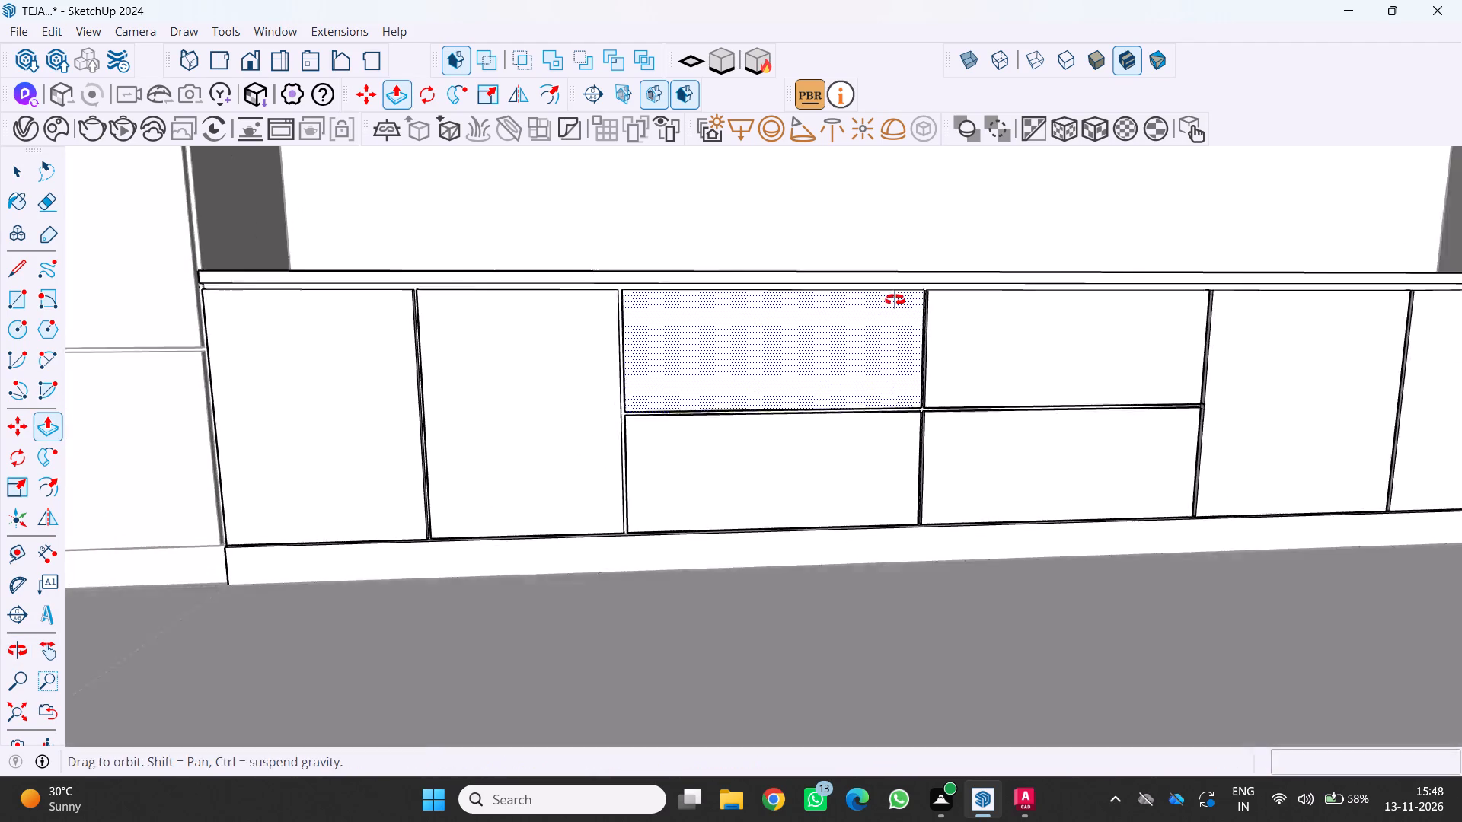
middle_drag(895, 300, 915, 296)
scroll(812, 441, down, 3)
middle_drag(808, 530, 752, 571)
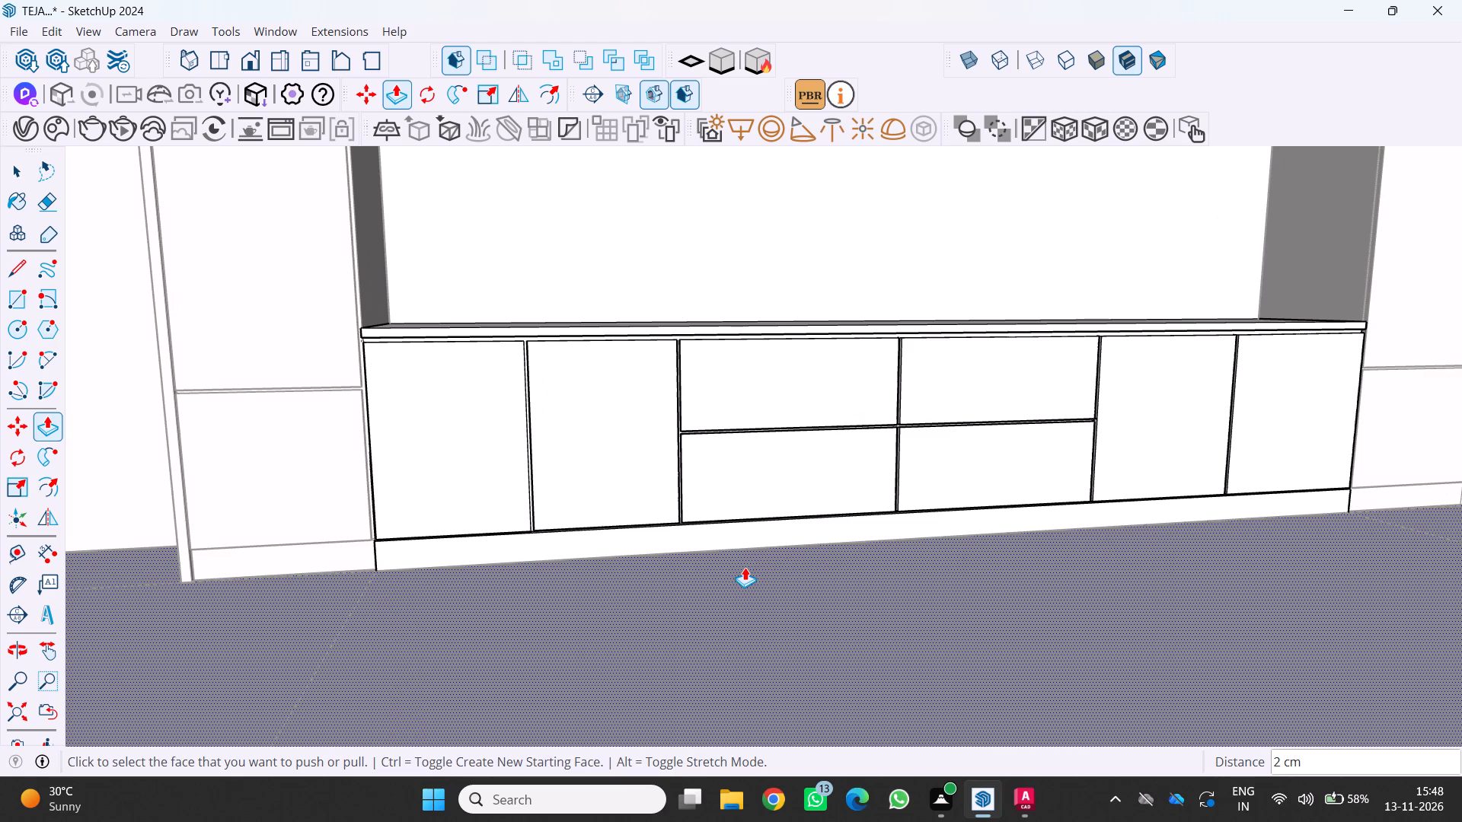
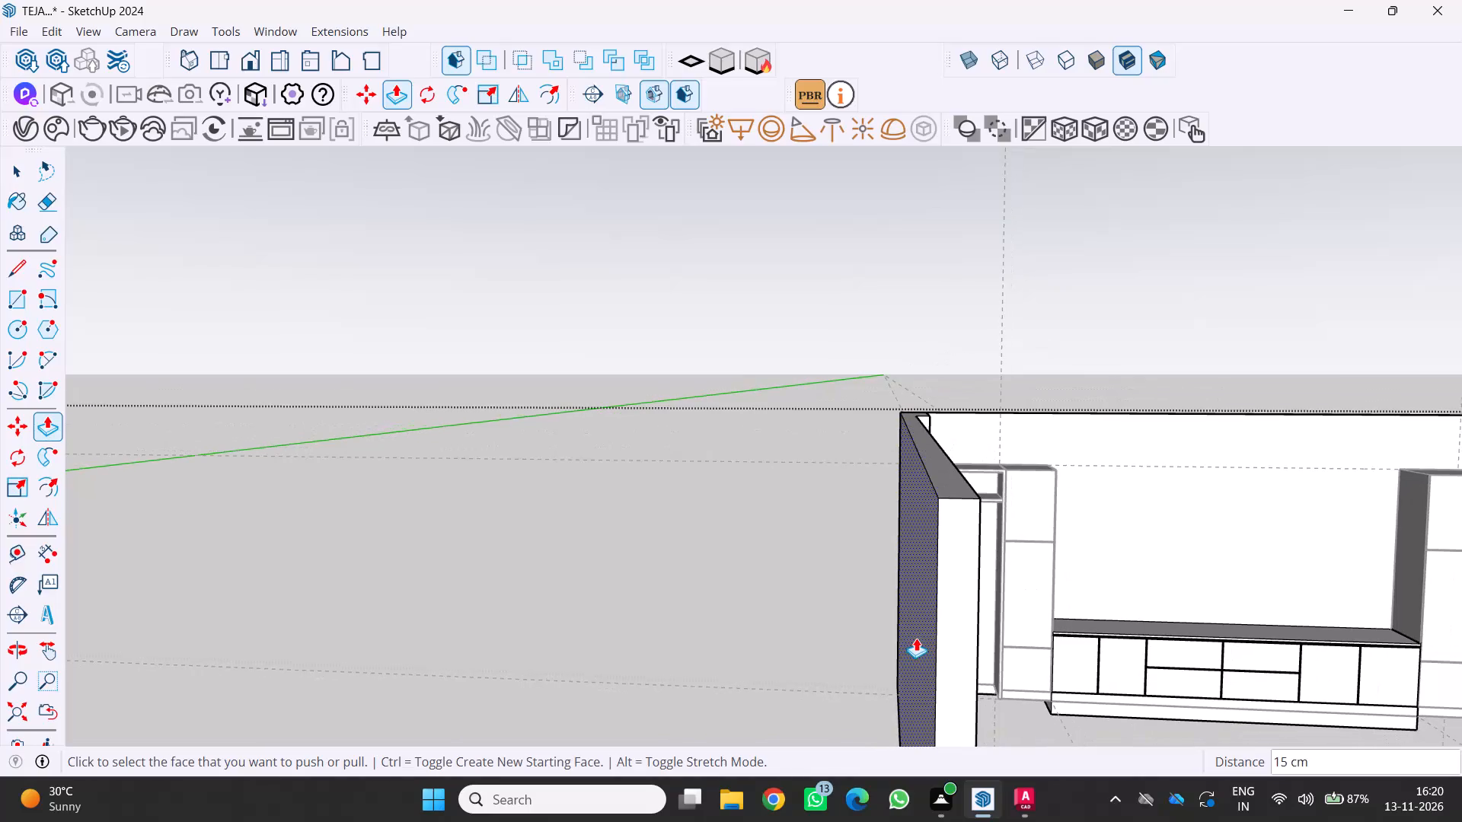
Examine the low cabinet's door and drawer fronts and their recessed gaps from the front, close up and from above.
shift+middle_drag(916, 638, 237, 481)
shift+scroll(237, 481, down, 4)
middle_drag(291, 515, 461, 531)
scroll(330, 527, up, 1)
middle_click(462, 531)
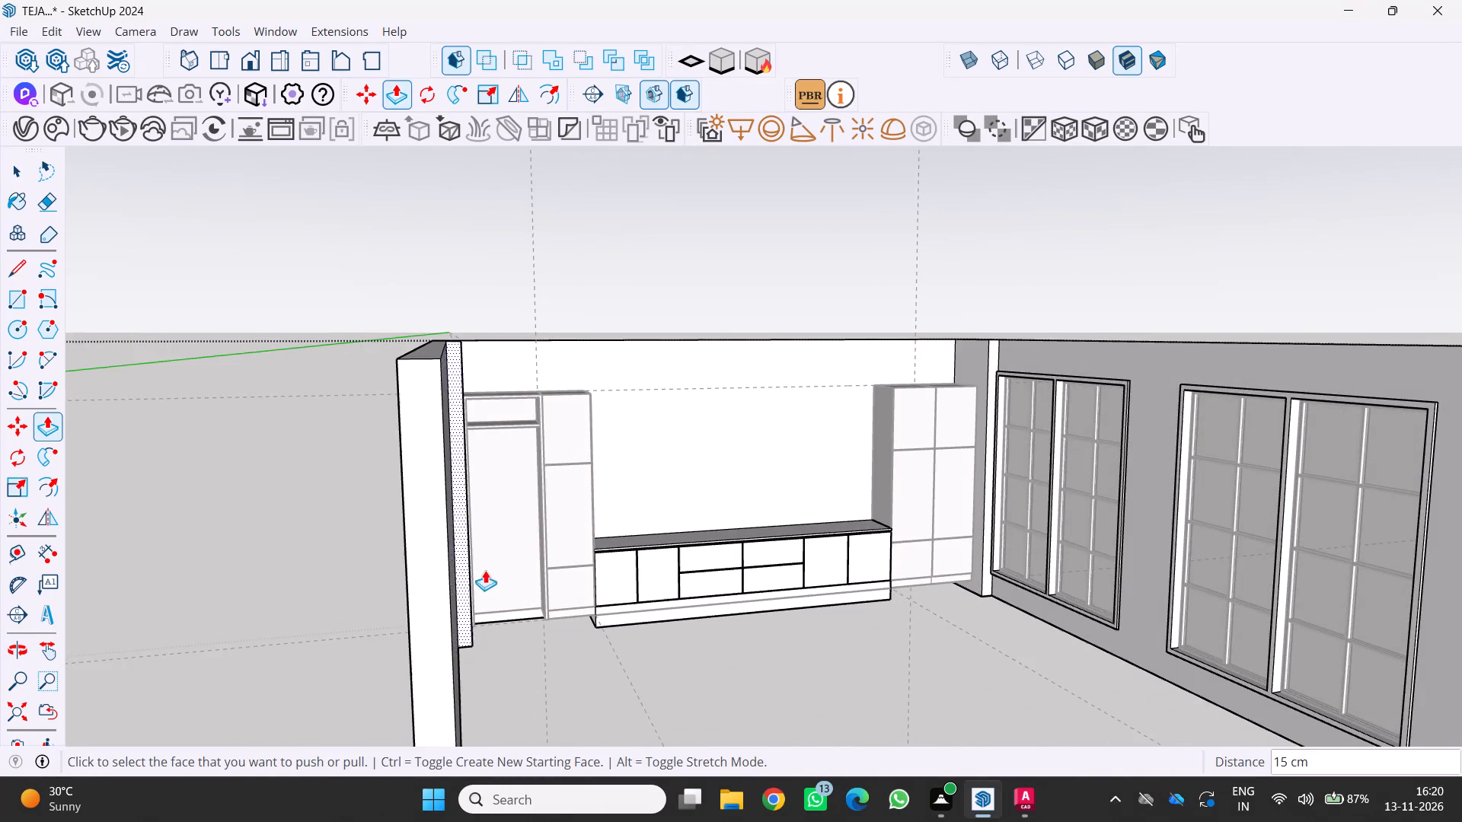
middle_drag(602, 652, 375, 554)
scroll(477, 523, up, 3)
middle_drag(658, 573, 738, 632)
middle_drag(774, 628, 784, 645)
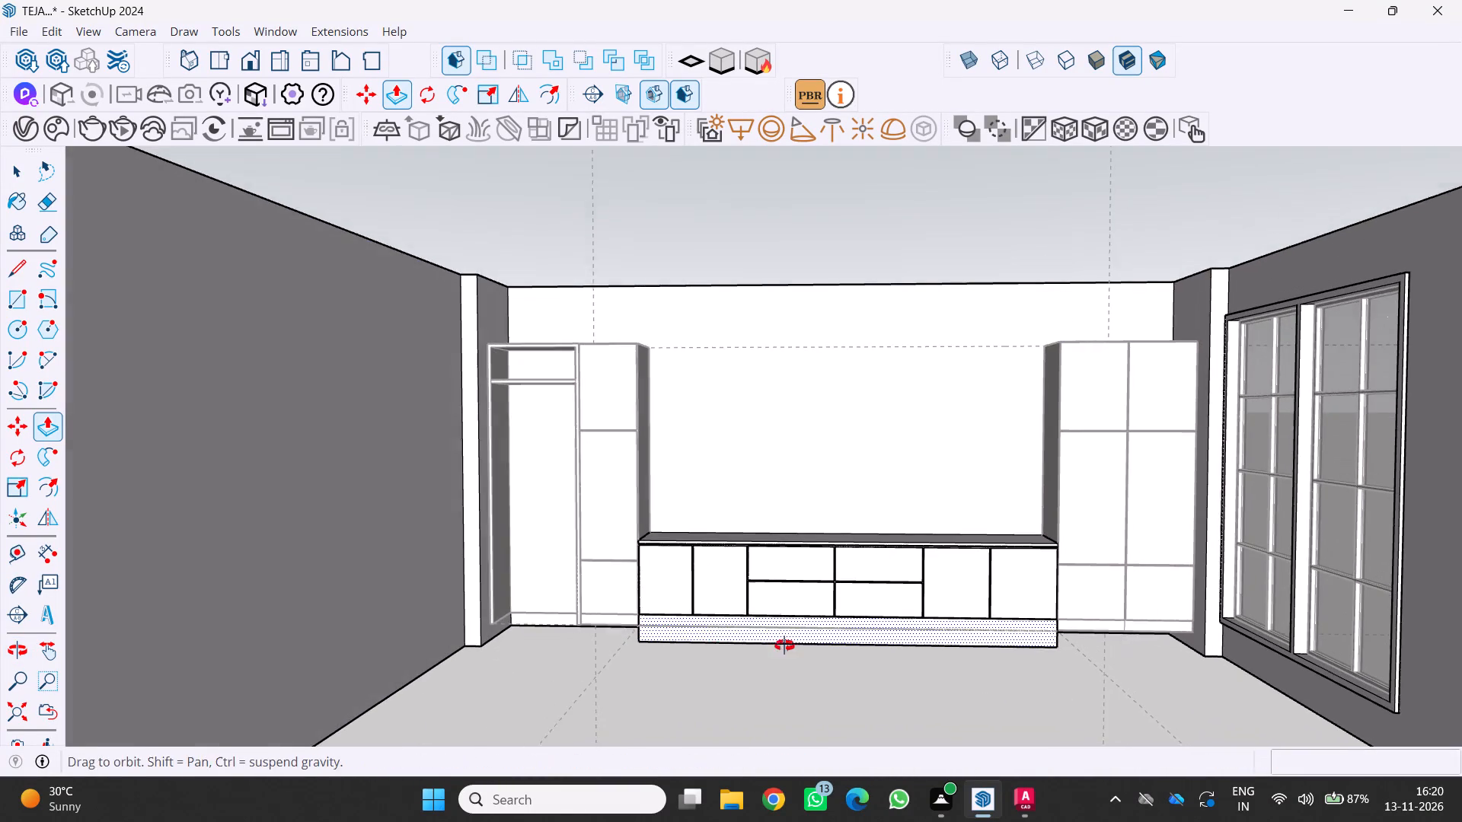
middle_drag(784, 645, 784, 649)
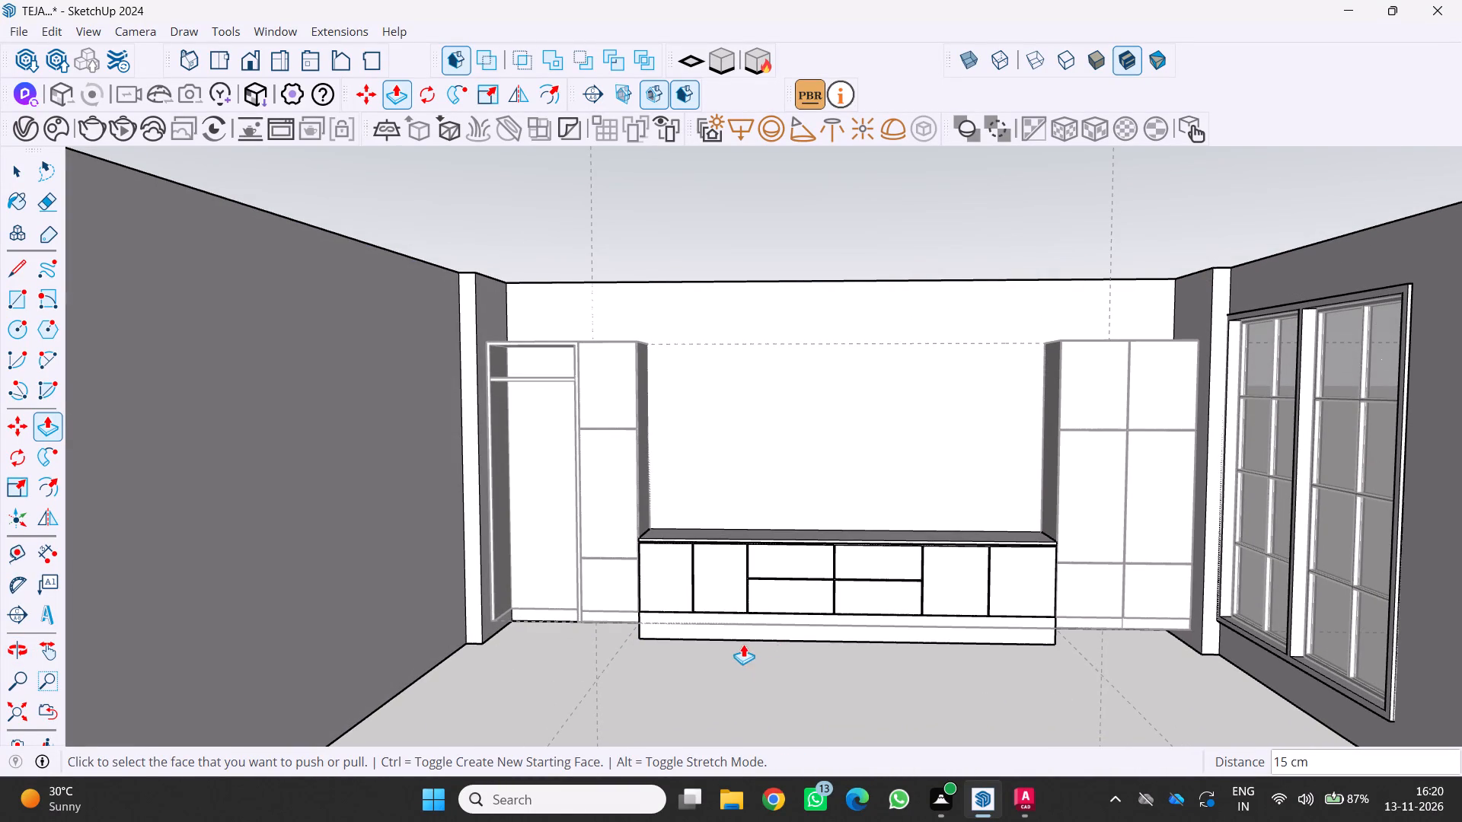
scroll(816, 639, up, 14)
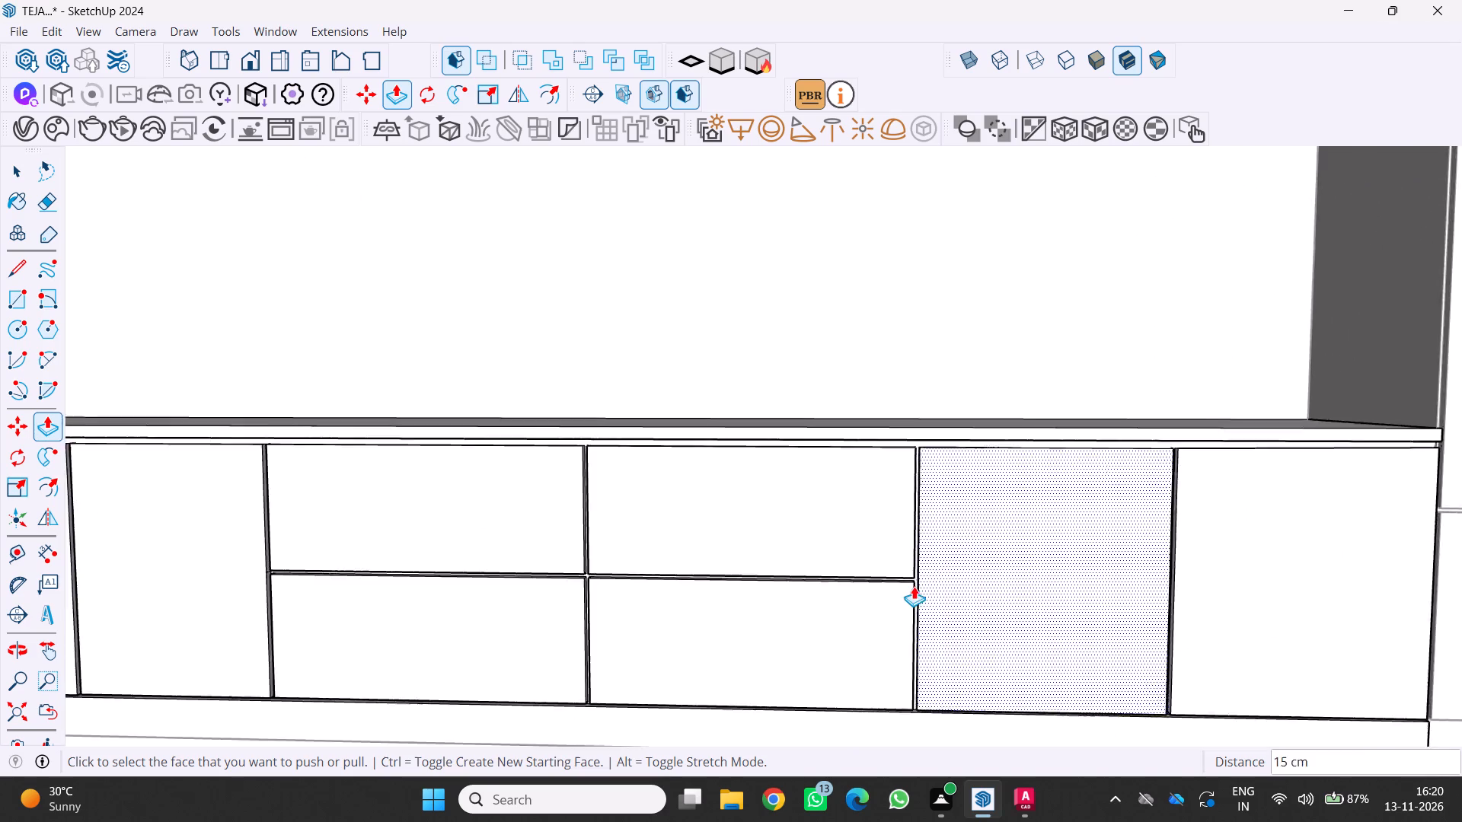
scroll(914, 586, up, 3)
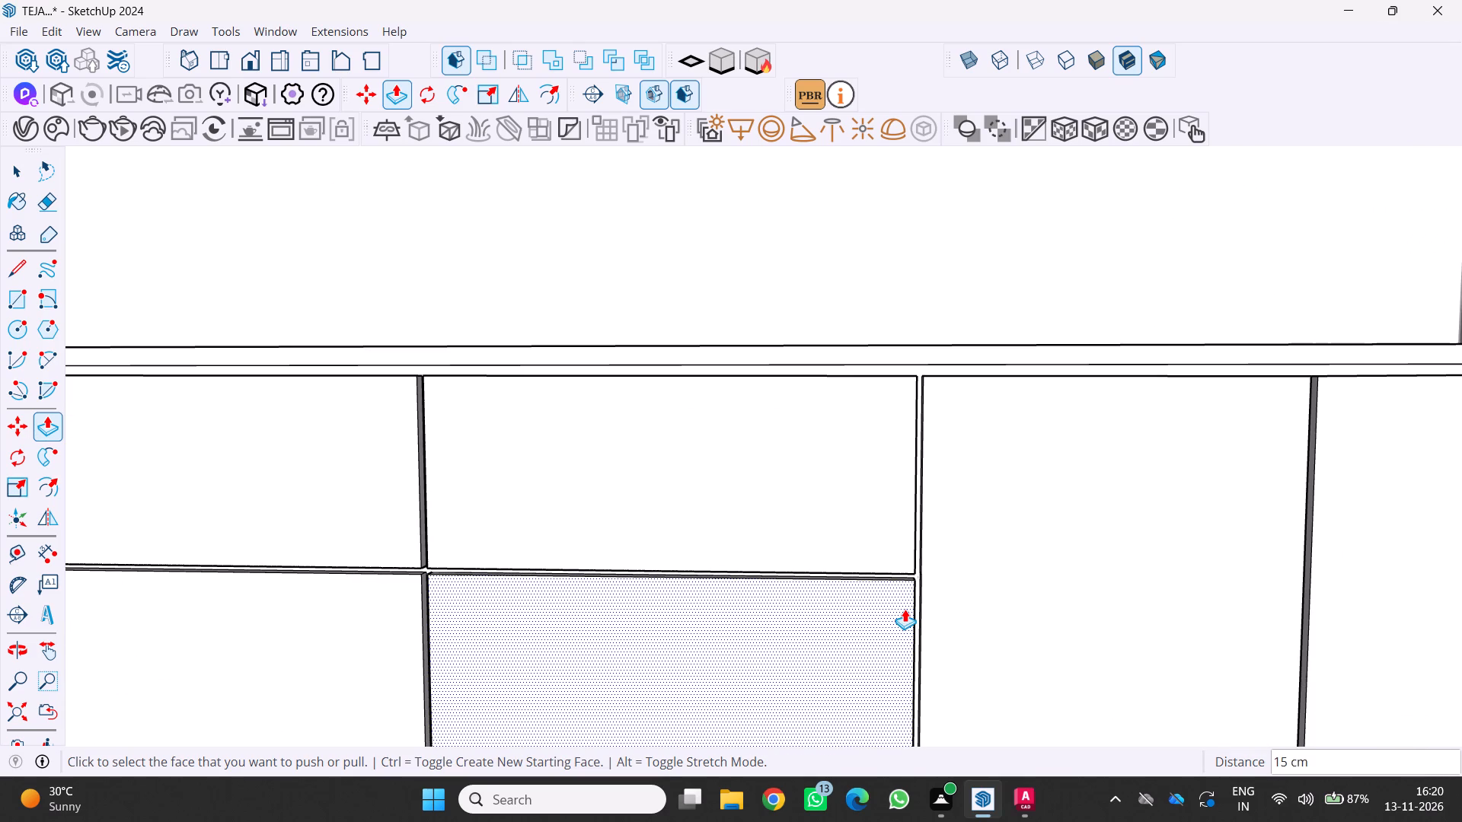
scroll(911, 566, down, 11)
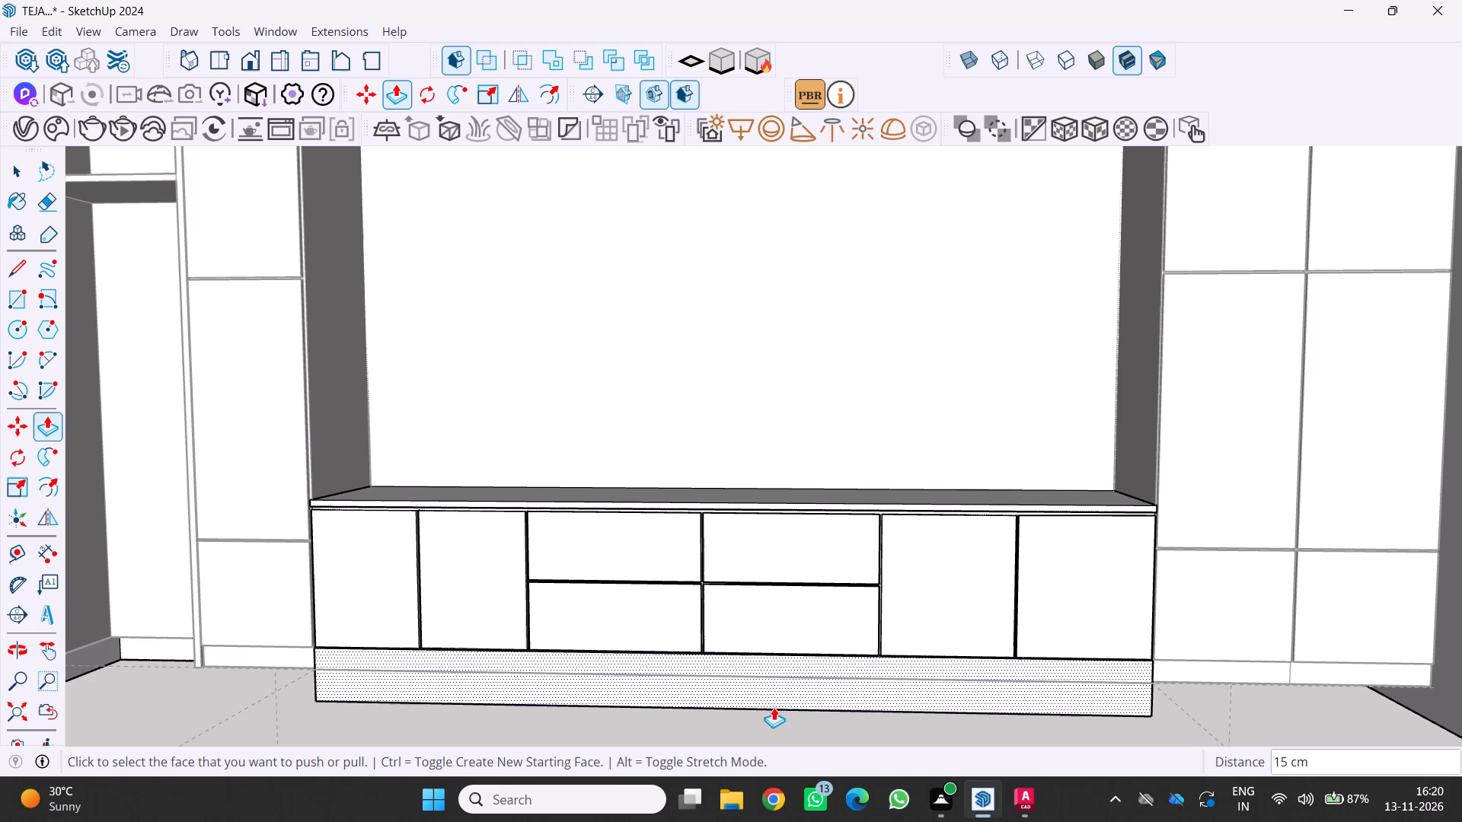
scroll(710, 703, up, 1)
scroll(467, 607, up, 3)
middle_drag(487, 635, 541, 717)
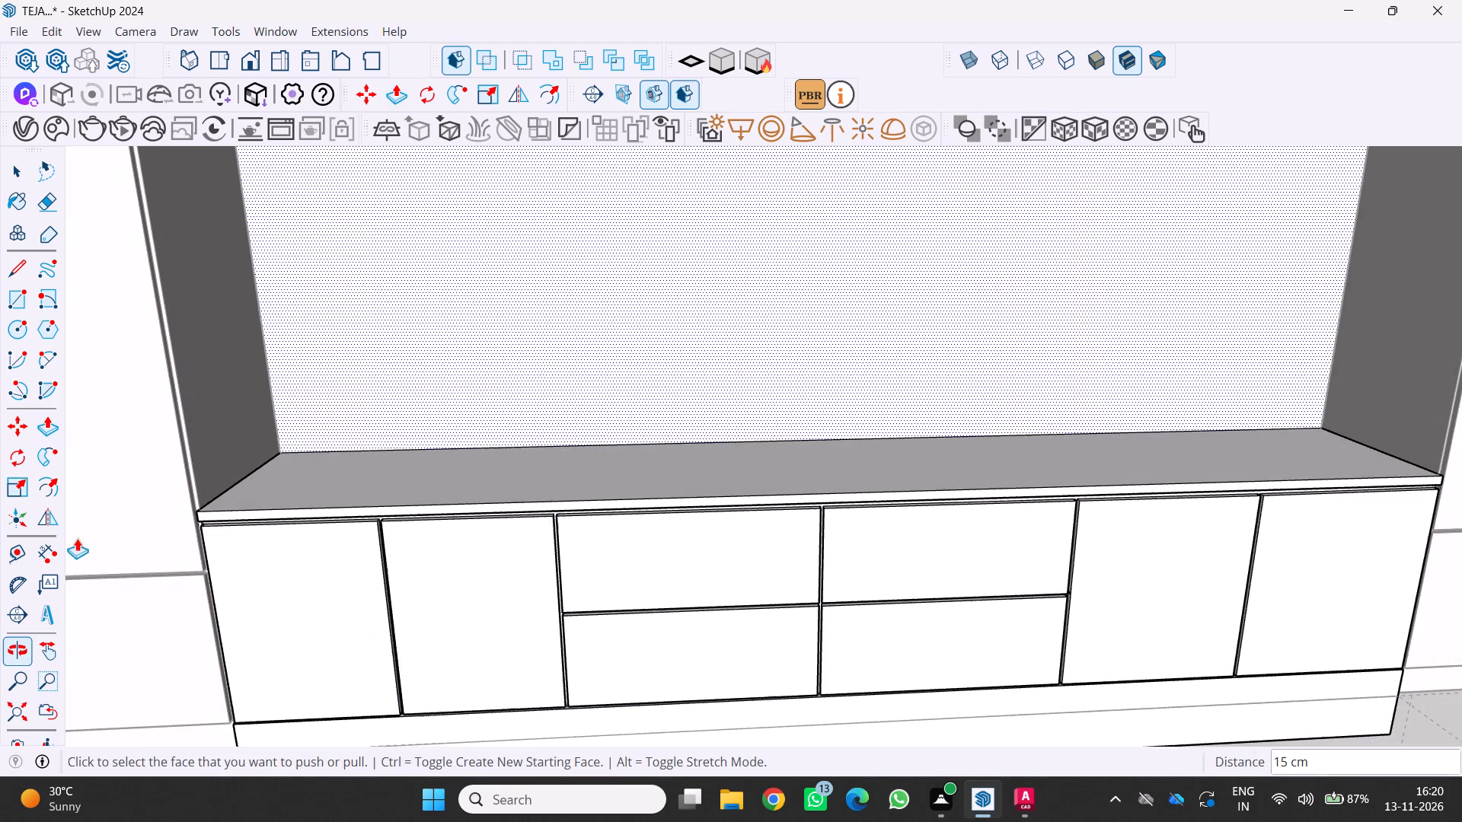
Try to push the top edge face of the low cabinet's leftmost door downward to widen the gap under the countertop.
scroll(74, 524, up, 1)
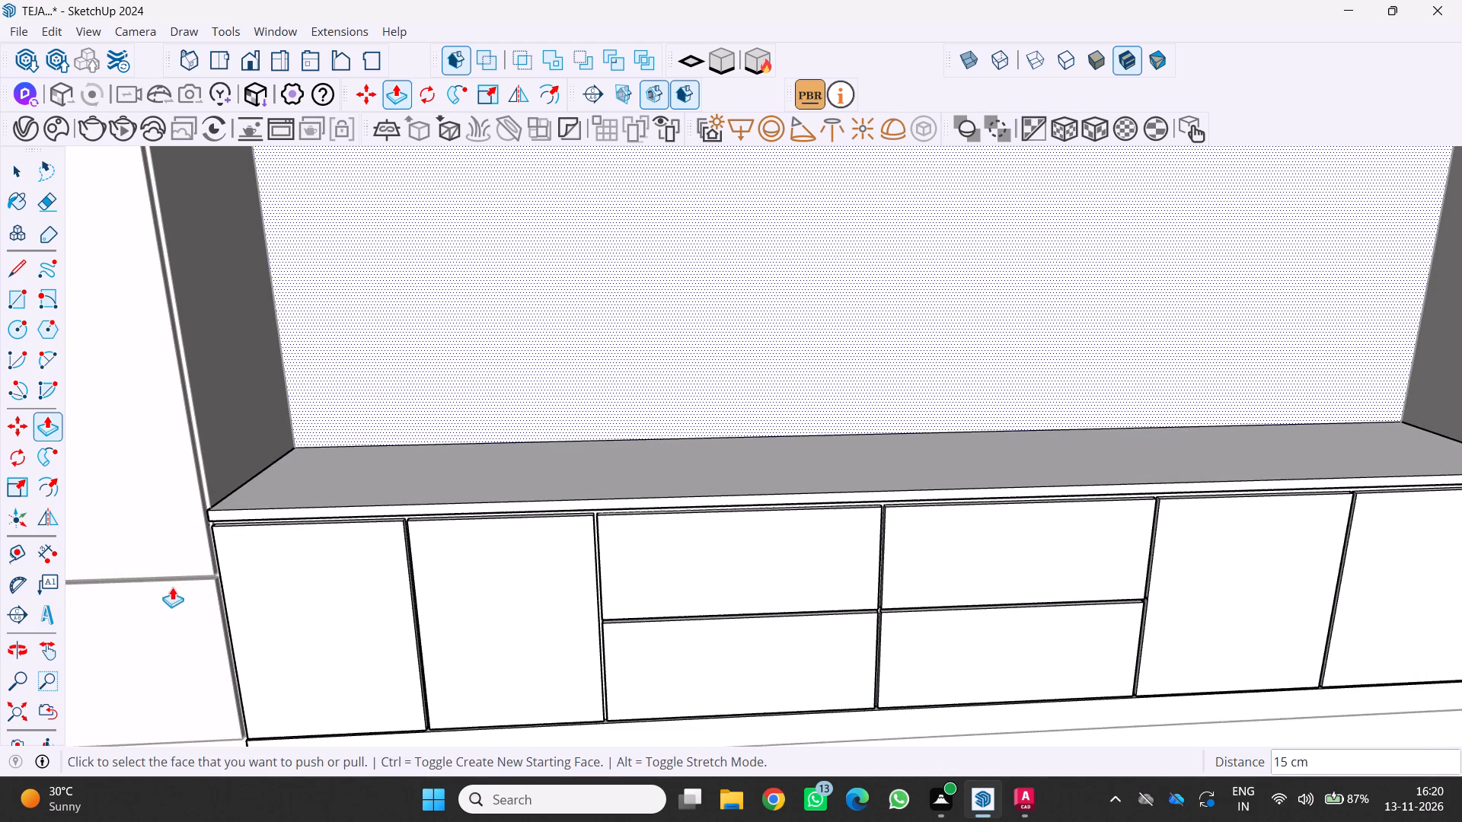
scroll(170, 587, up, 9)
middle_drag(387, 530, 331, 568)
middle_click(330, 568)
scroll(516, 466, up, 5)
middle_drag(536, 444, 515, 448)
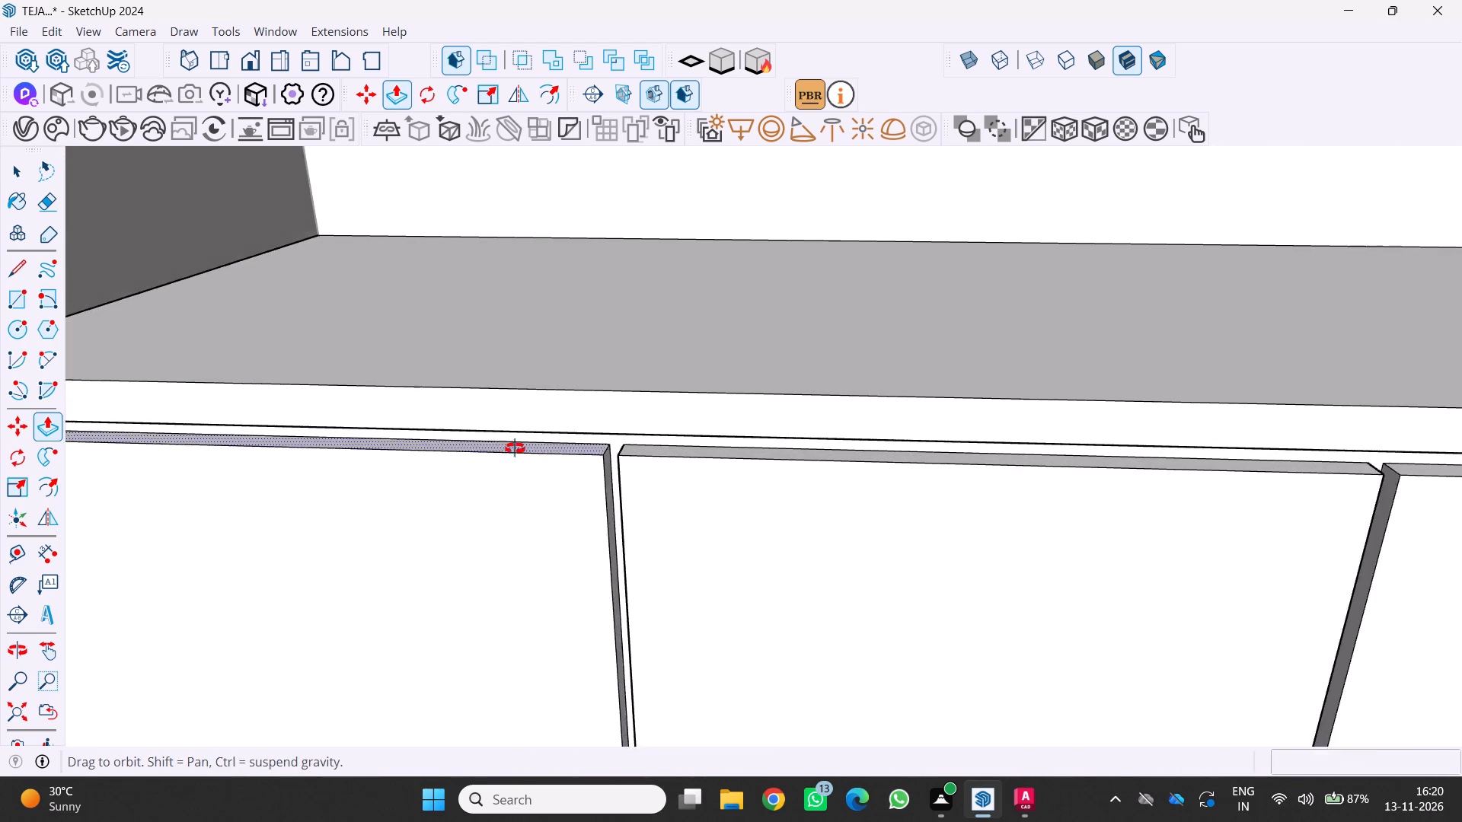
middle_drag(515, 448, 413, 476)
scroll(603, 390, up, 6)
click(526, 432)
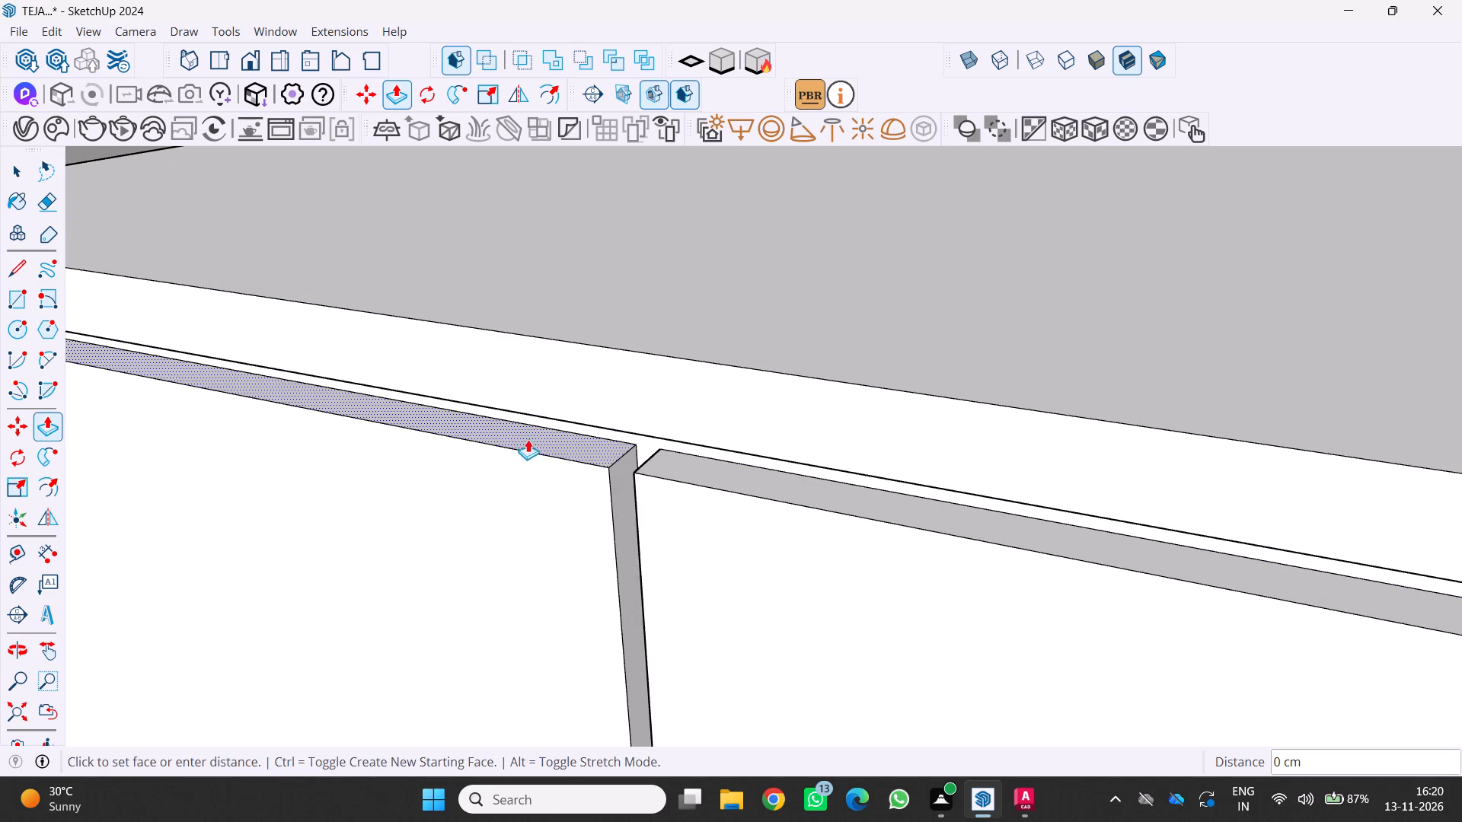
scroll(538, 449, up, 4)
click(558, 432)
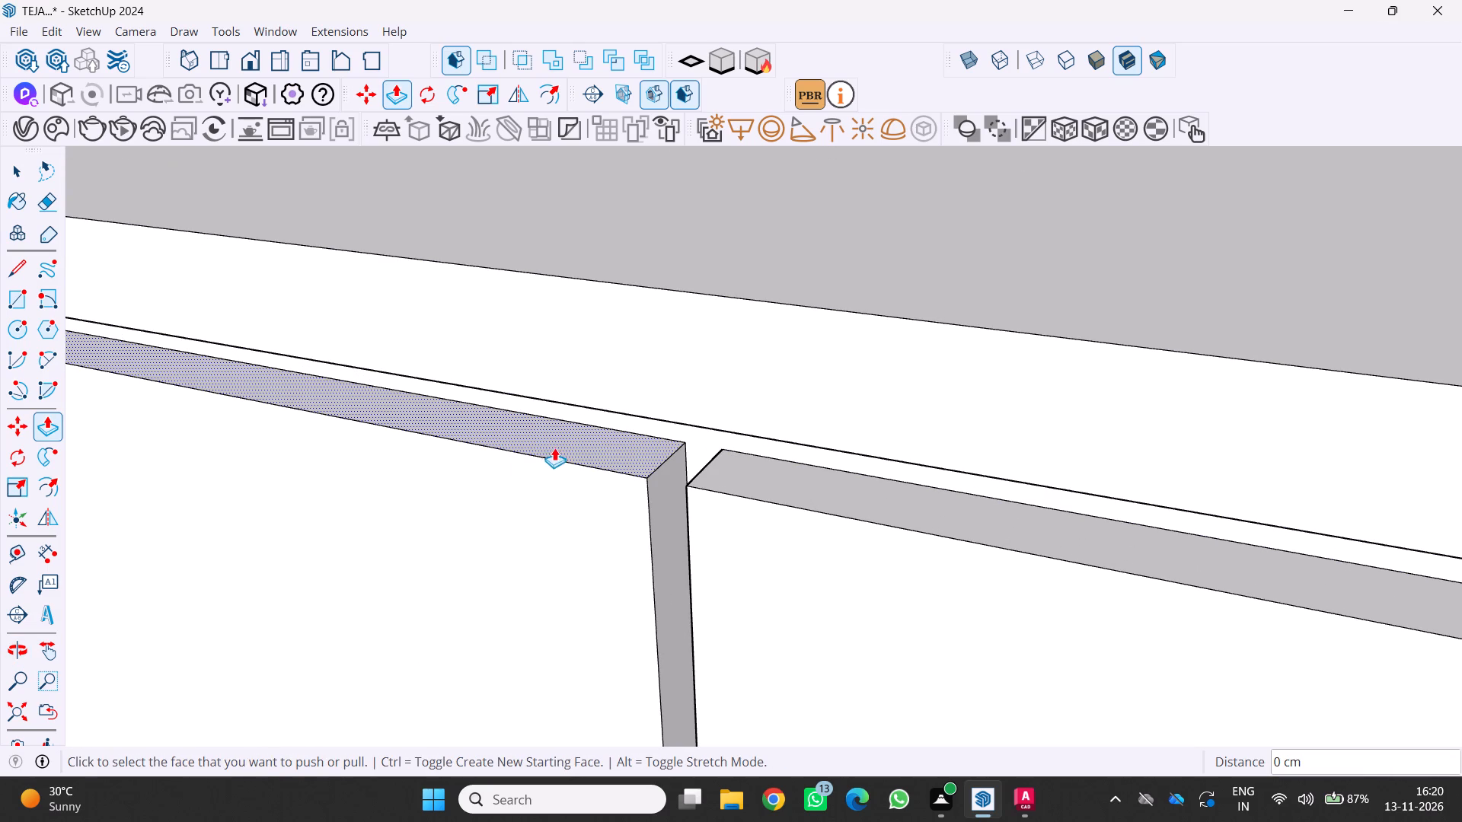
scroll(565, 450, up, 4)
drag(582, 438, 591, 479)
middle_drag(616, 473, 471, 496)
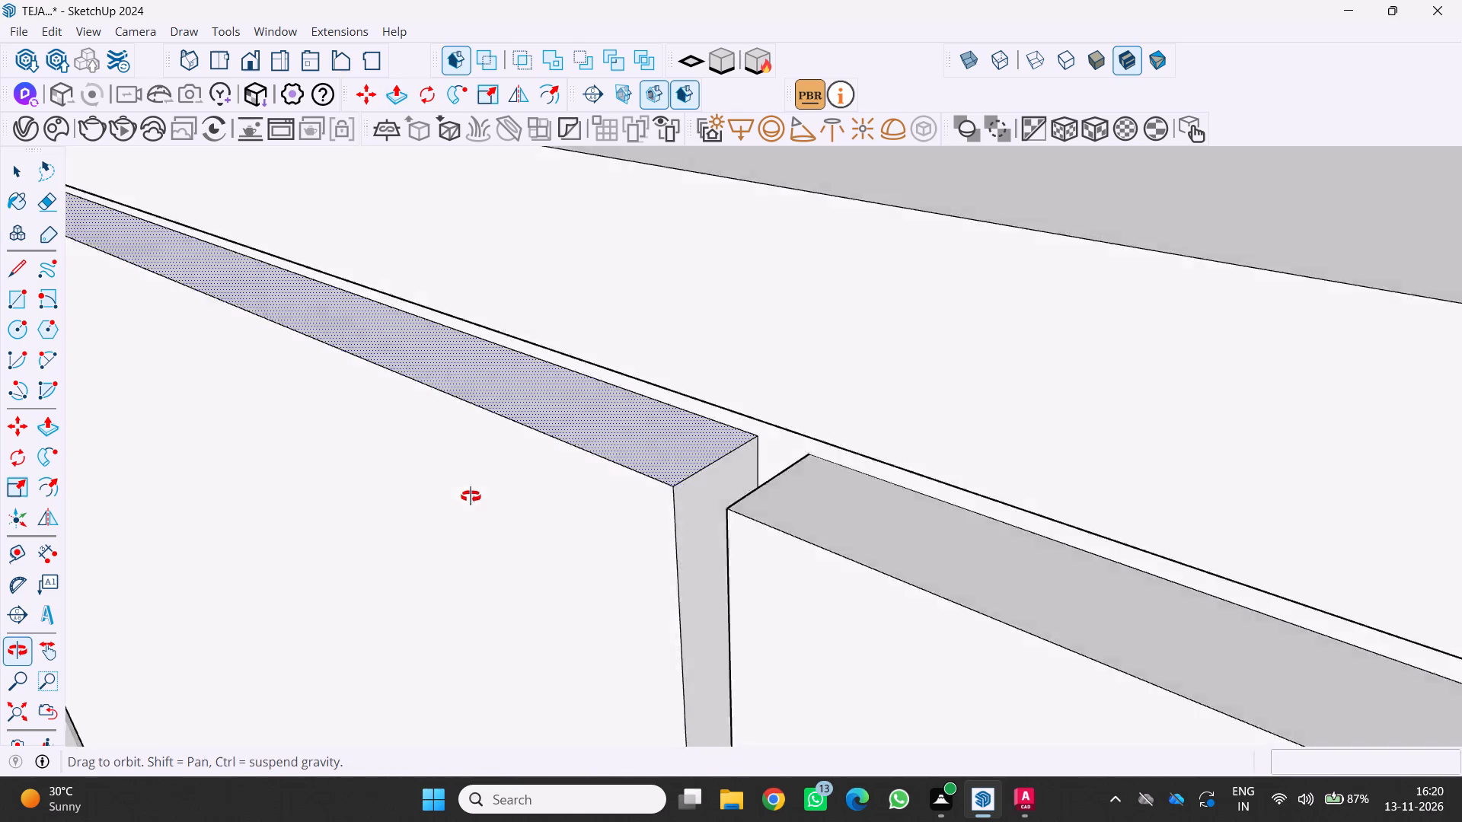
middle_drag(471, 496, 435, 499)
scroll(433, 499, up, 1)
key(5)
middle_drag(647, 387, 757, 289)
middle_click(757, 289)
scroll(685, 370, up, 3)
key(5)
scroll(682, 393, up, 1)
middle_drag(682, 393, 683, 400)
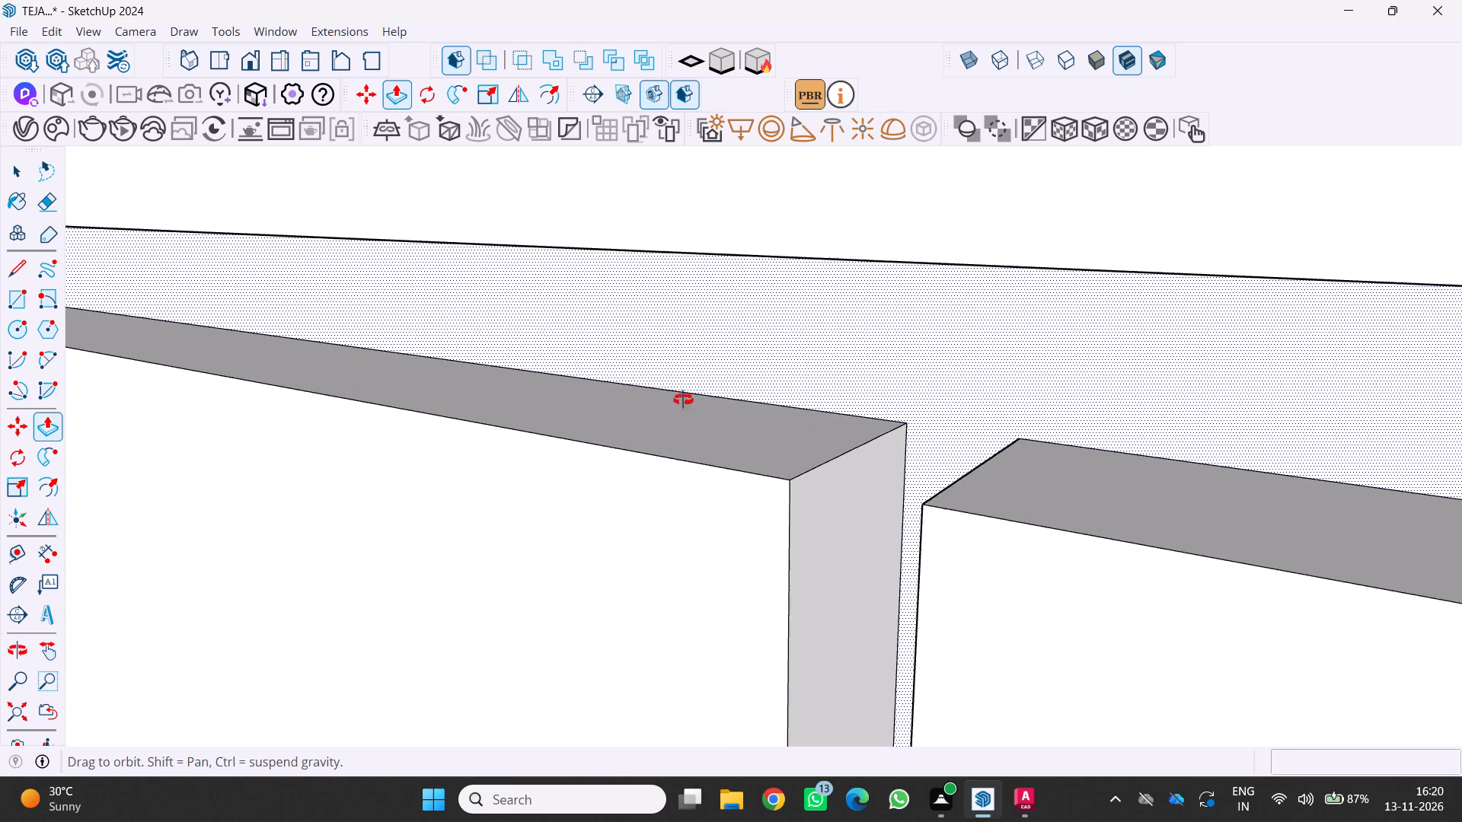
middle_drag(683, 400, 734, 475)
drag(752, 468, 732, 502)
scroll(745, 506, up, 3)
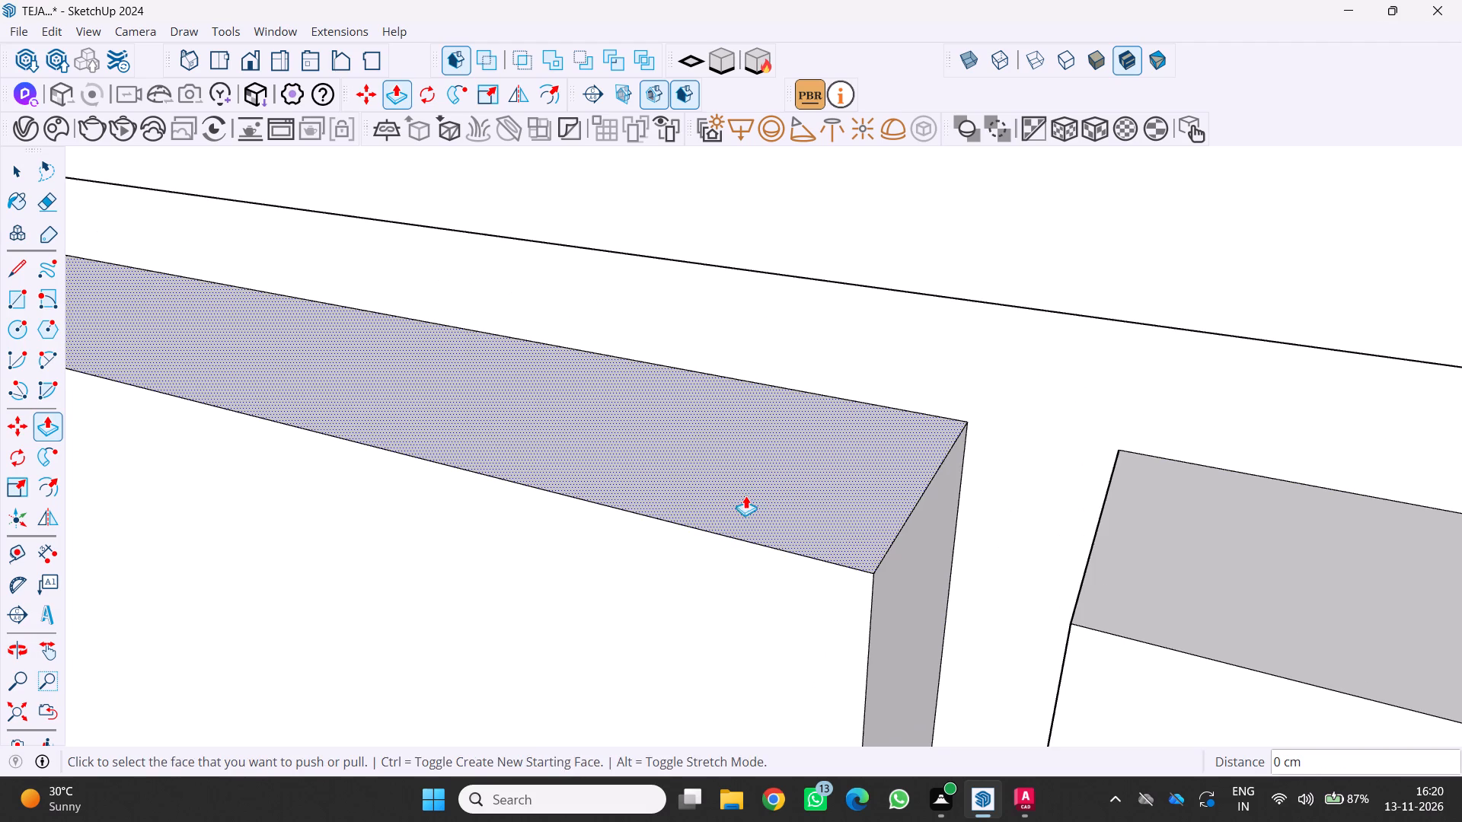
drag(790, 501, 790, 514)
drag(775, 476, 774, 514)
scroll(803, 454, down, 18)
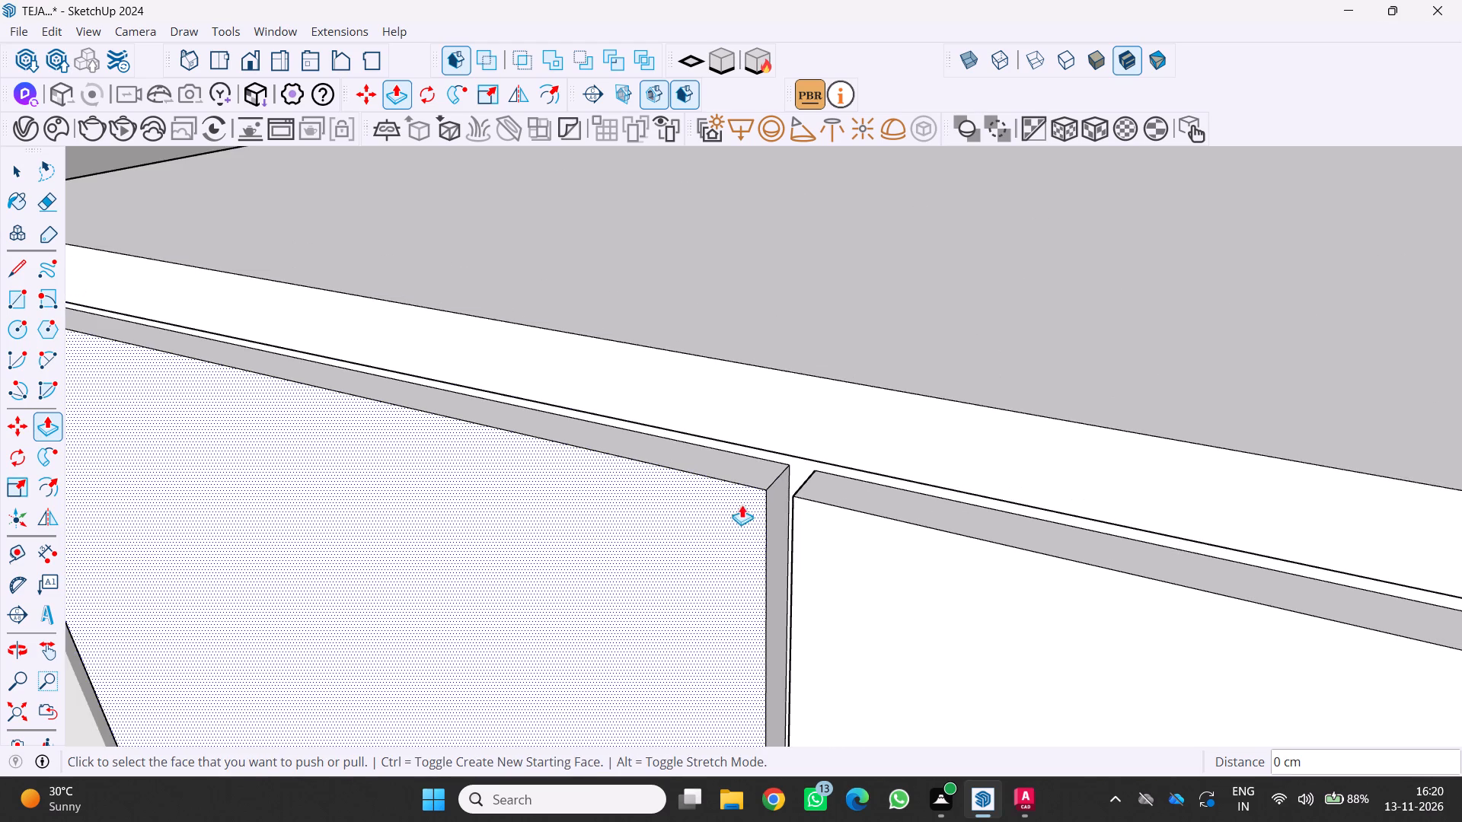
Push the top edge face of the low cabinet's second door from the left down by 1 cm.
scroll(723, 511, down, 4)
middle_drag(723, 521, 881, 435)
scroll(819, 475, down, 14)
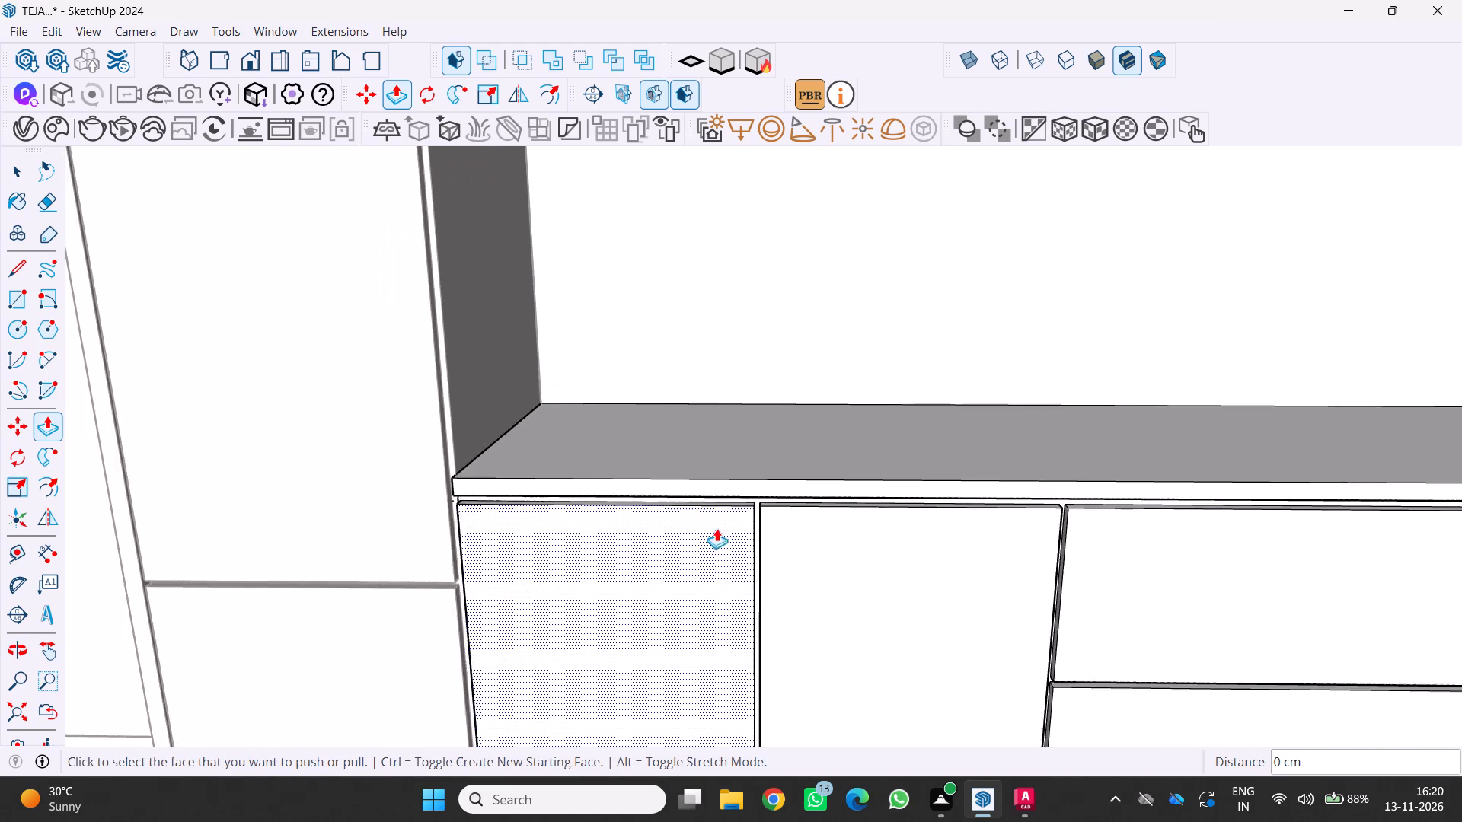
scroll(717, 528, down, 3)
scroll(694, 544, up, 4)
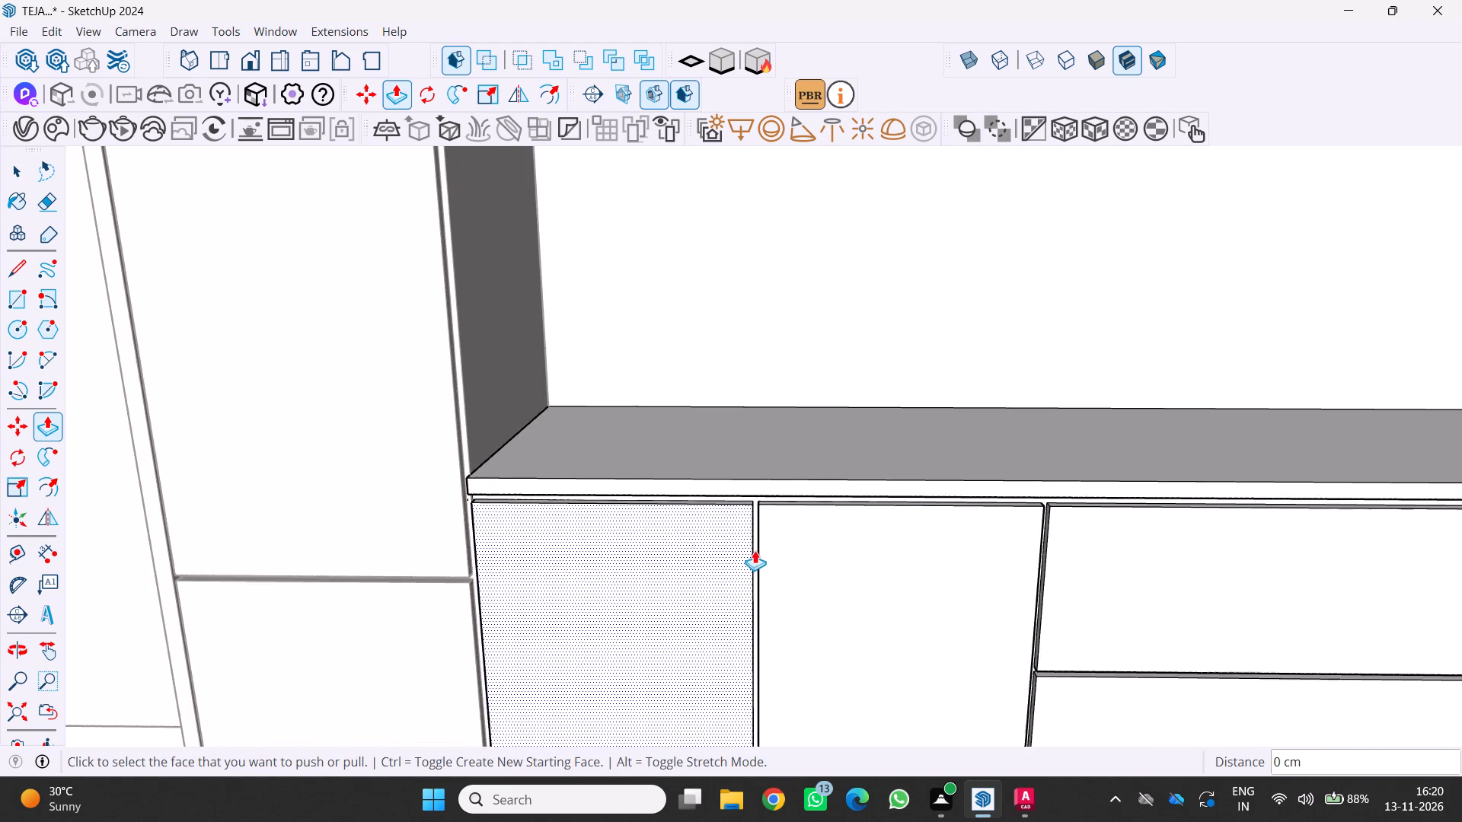
scroll(755, 550, up, 8)
middle_drag(838, 492, 761, 505)
scroll(742, 488, up, 9)
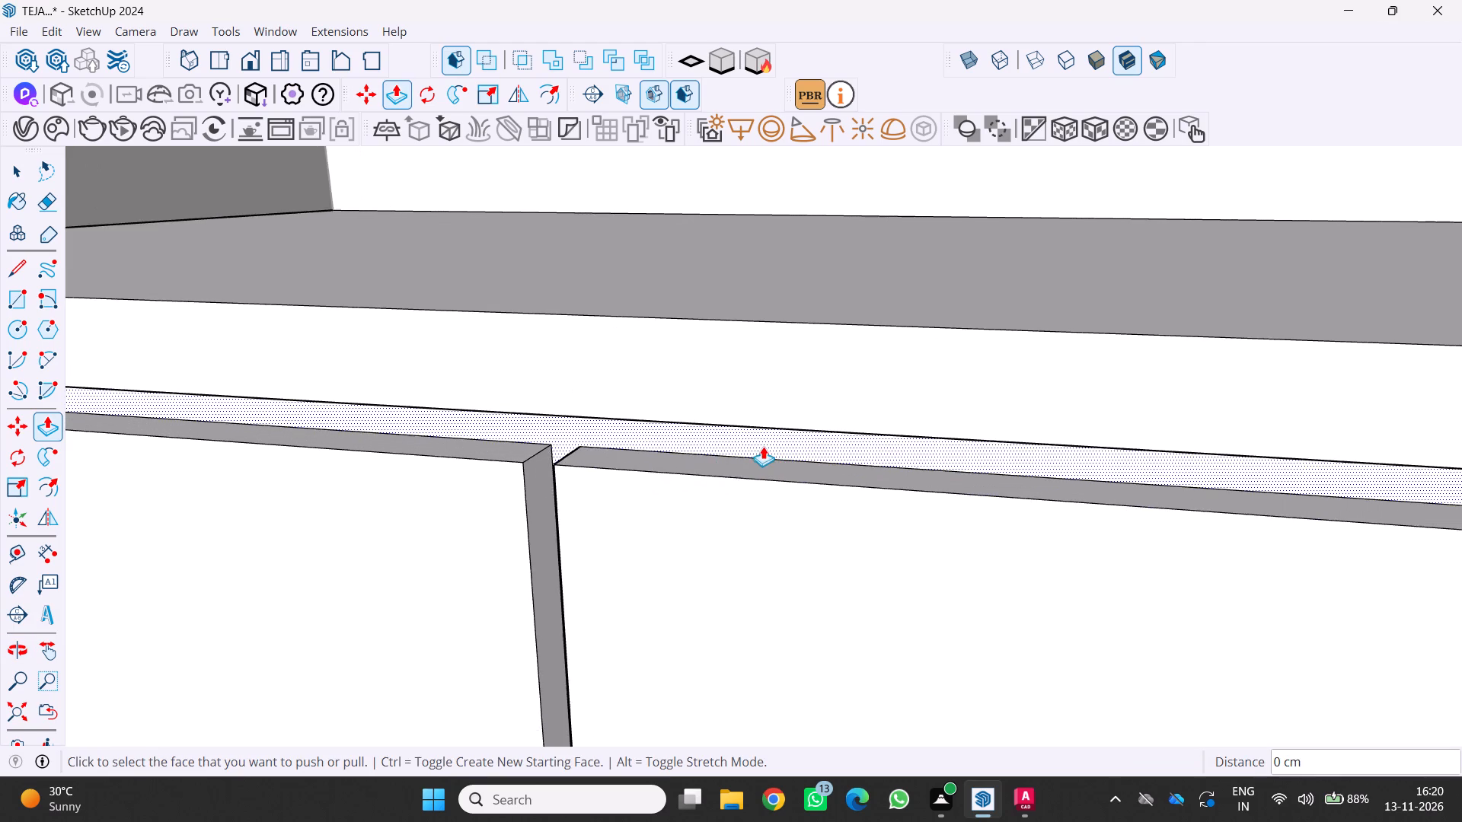
scroll(744, 472, up, 3)
drag(742, 463, 742, 495)
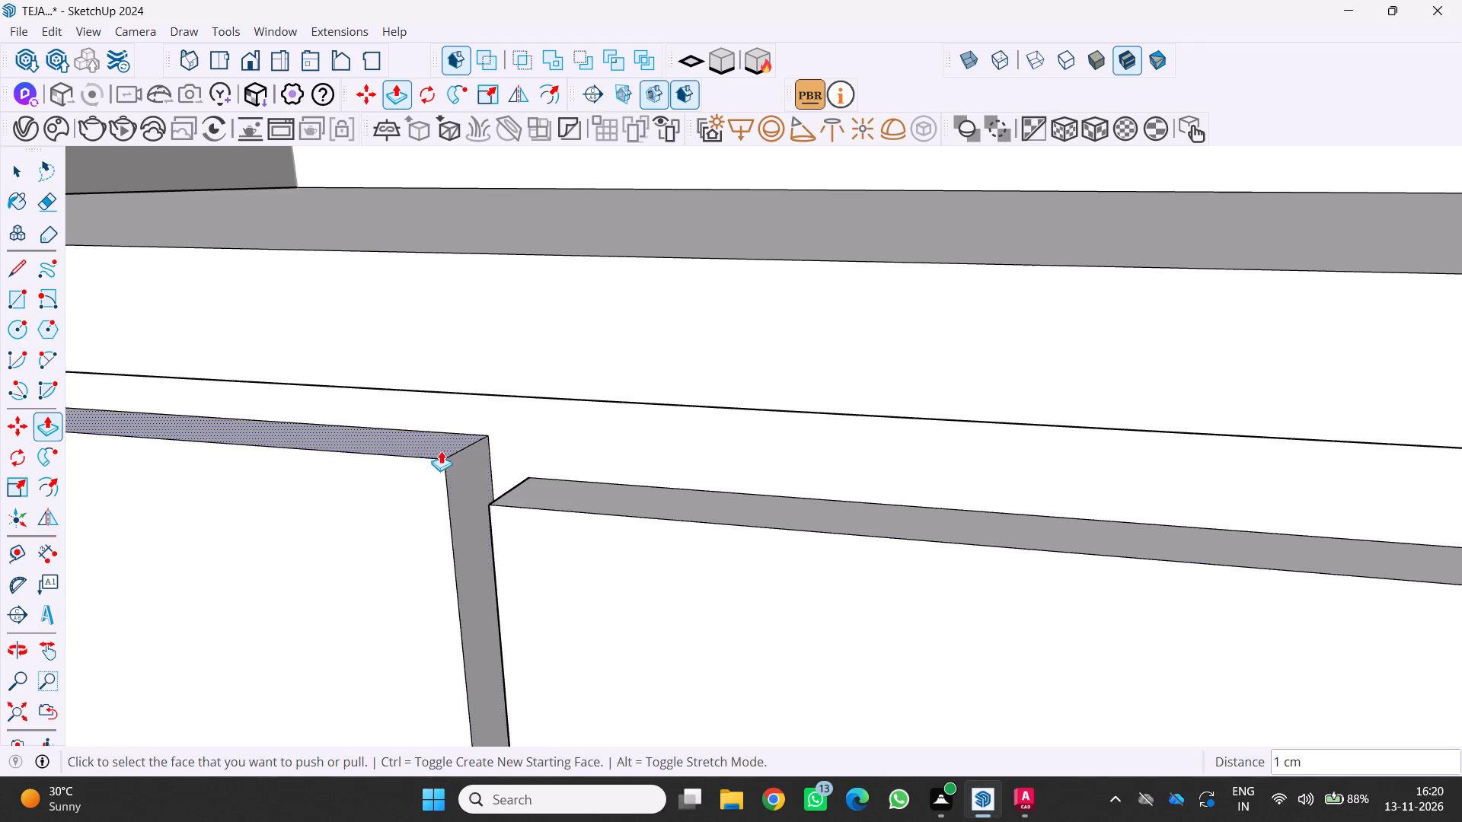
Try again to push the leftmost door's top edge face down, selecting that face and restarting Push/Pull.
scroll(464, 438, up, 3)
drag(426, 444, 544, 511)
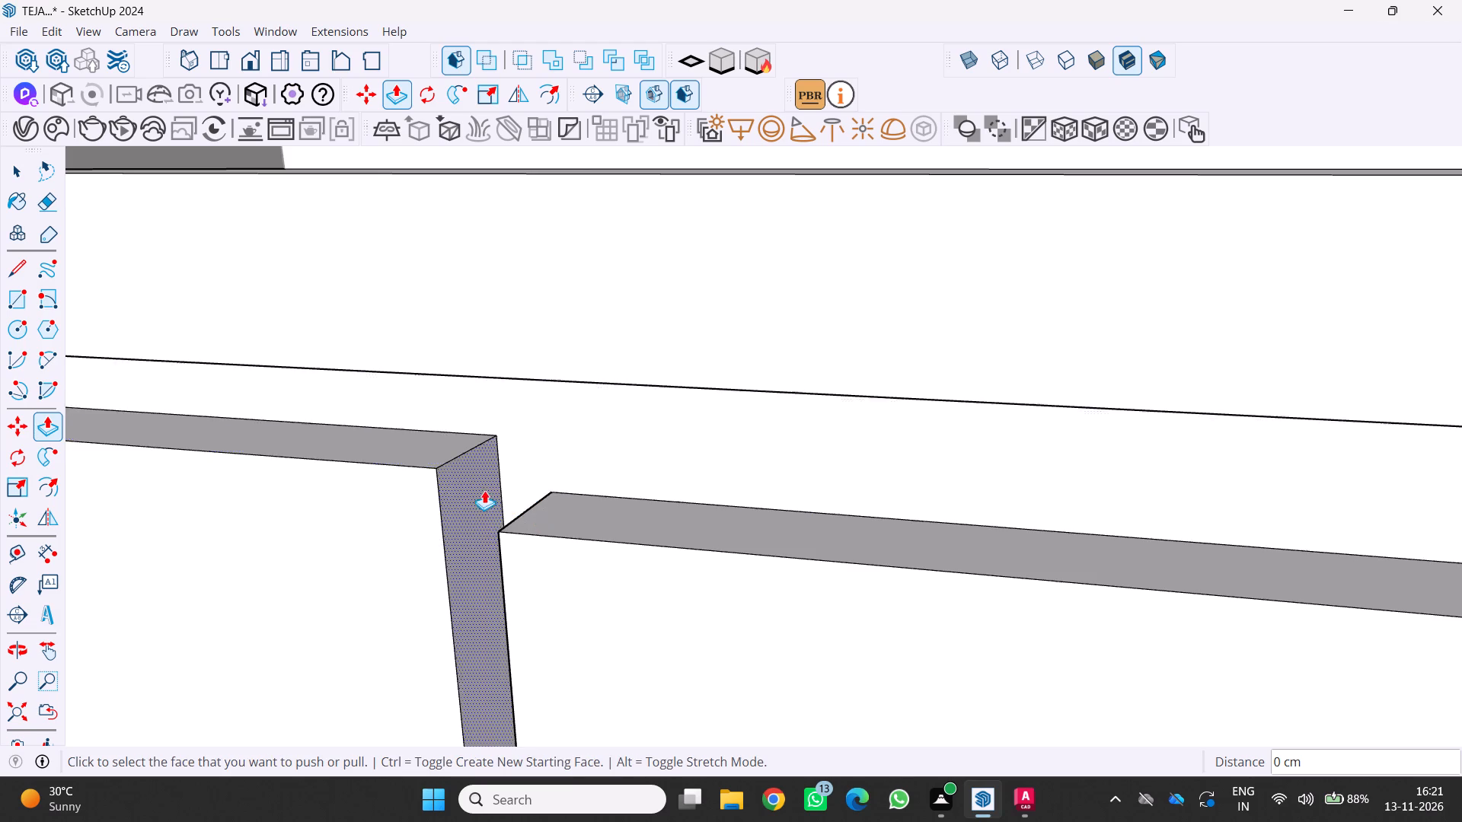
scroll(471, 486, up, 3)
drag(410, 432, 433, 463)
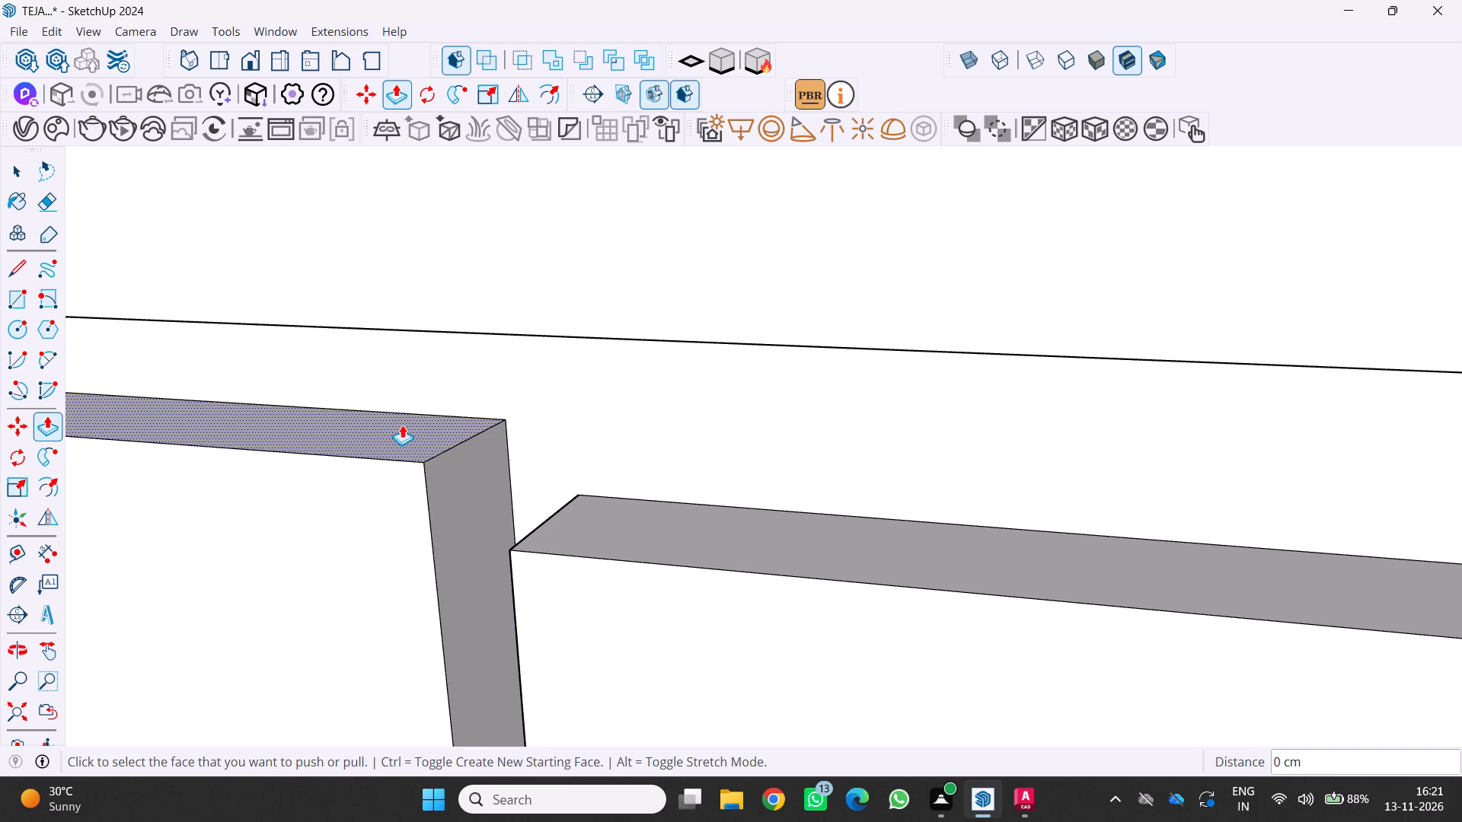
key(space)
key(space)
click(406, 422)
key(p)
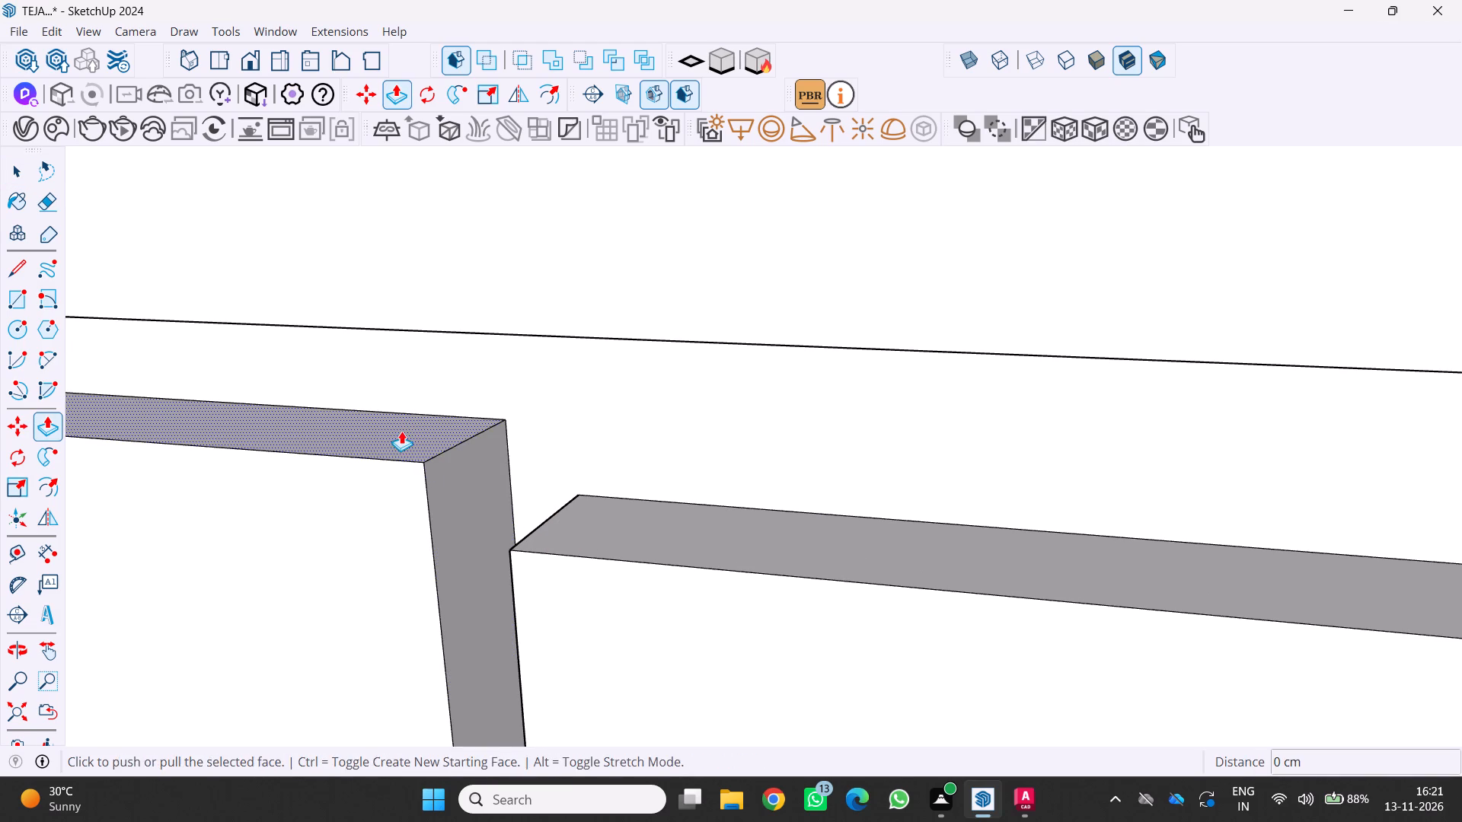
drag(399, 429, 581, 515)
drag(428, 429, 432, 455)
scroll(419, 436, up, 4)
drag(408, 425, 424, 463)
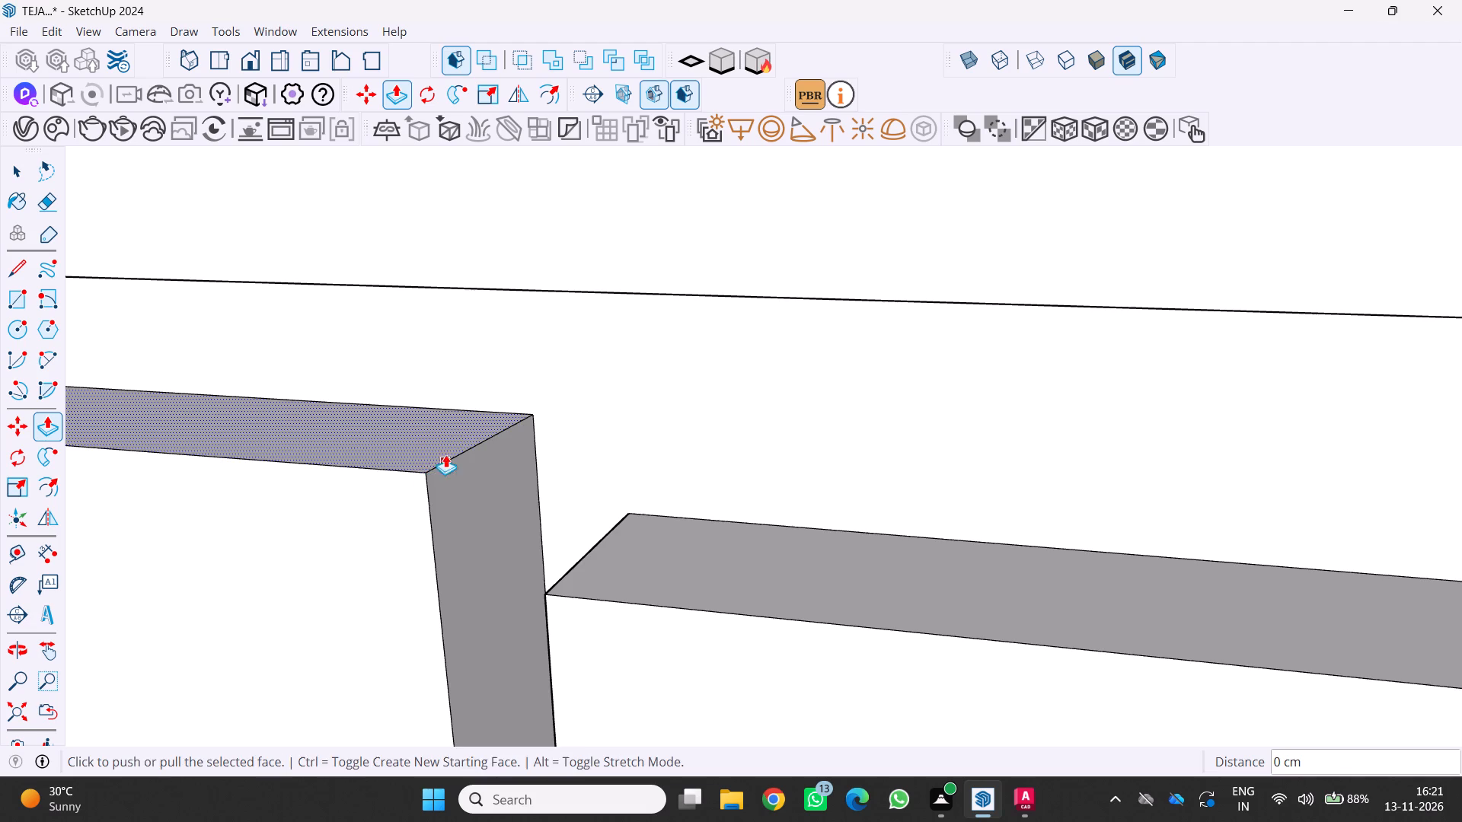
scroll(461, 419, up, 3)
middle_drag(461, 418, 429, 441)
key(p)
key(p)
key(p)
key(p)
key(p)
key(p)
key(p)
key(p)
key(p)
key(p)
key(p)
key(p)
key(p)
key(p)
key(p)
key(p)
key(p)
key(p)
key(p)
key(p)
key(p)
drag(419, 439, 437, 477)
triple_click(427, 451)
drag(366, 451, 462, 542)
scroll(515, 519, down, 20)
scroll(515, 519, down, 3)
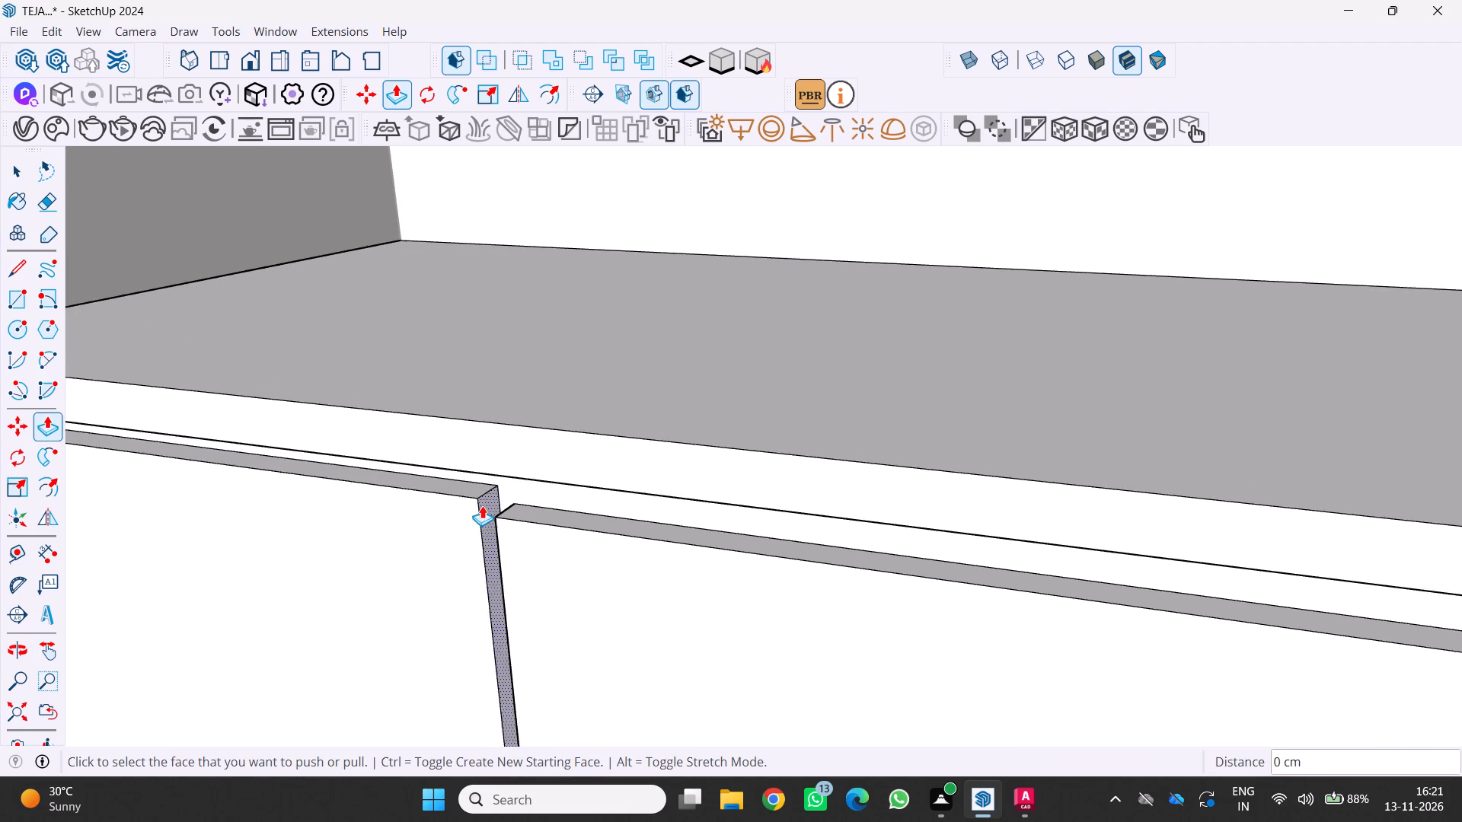
Push the top edge face of the upper-left drawer front, beside the second door, down by 1 cm.
scroll(482, 505, down, 11)
scroll(490, 510, up, 1)
scroll(685, 545, up, 13)
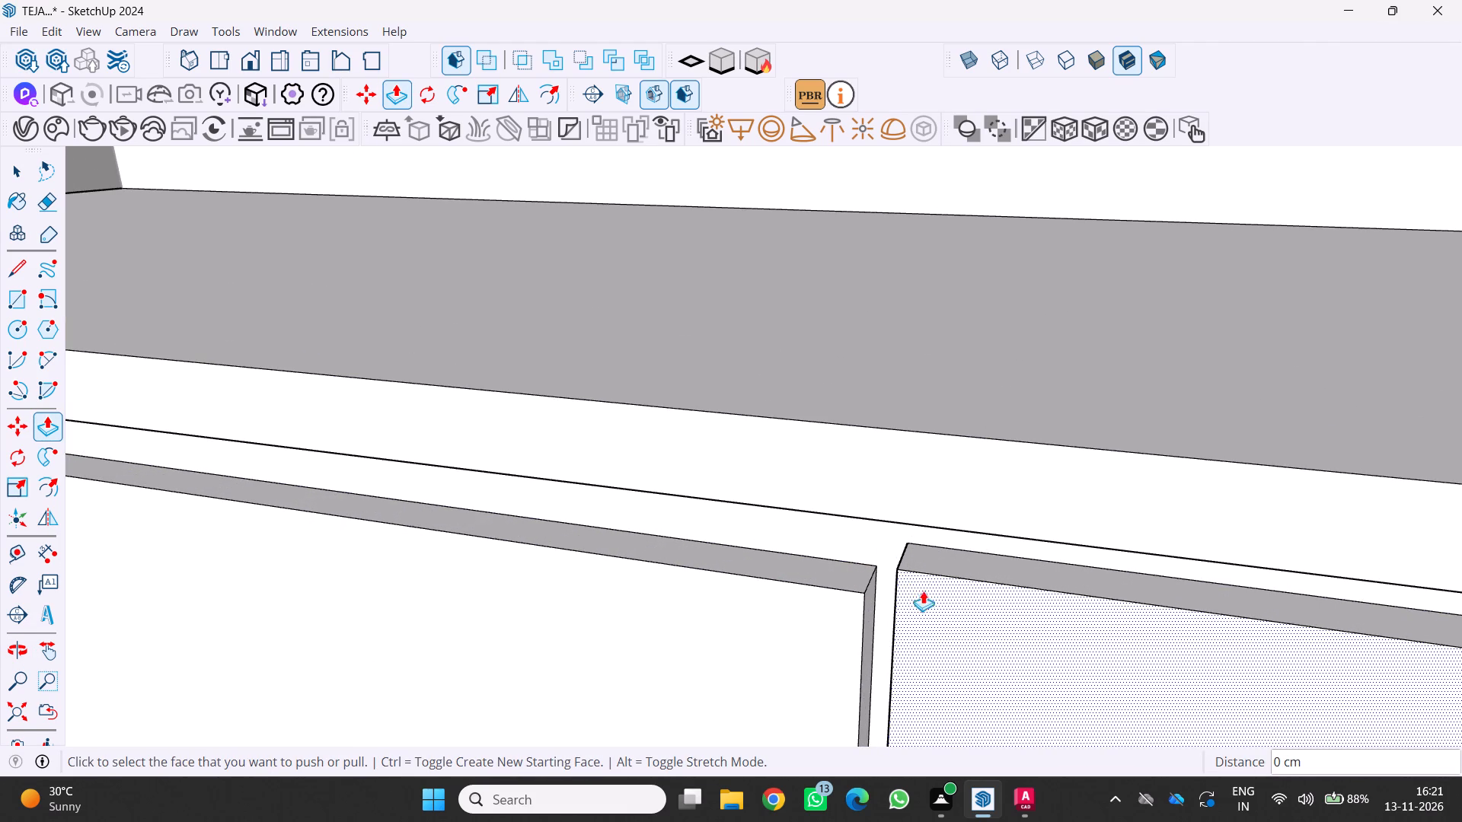
drag(946, 565, 903, 579)
Erase the small leftover fin and its remaining edge at the far upper corner of the lowered drawer front.
scroll(841, 543, down, 3)
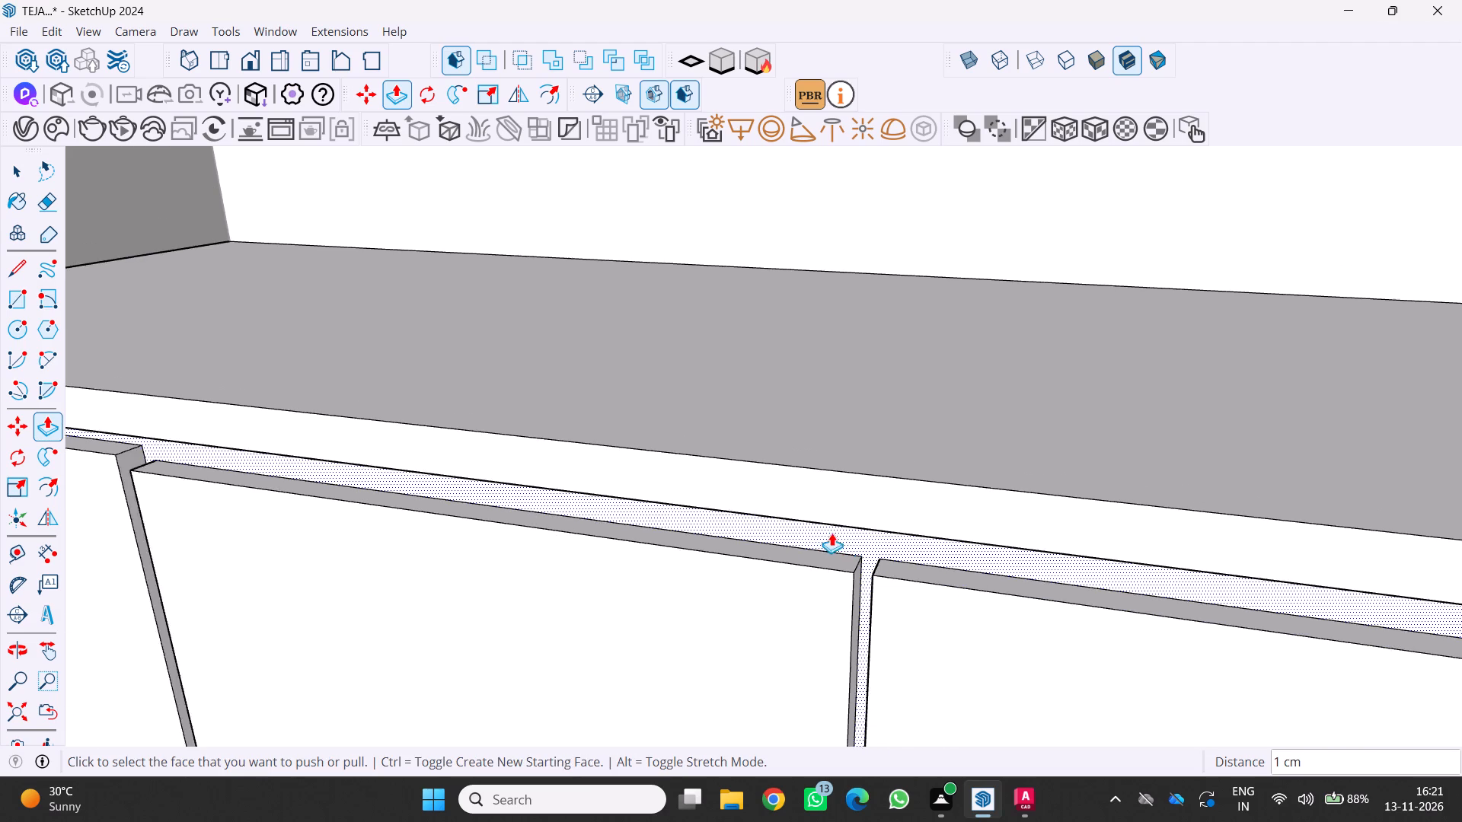
scroll(832, 533, down, 17)
scroll(1077, 602, up, 9)
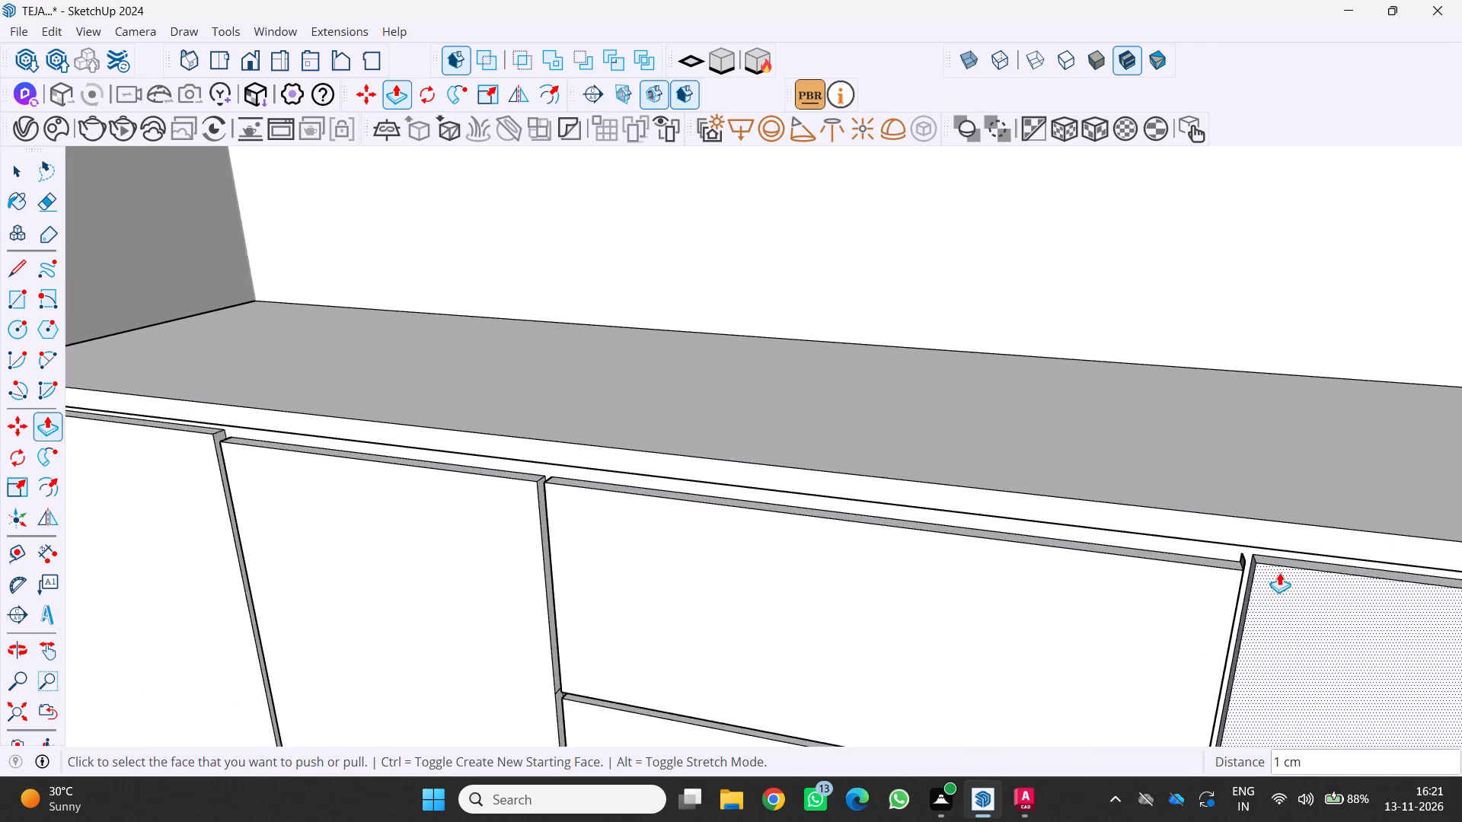
scroll(1279, 572, up, 8)
scroll(1167, 561, up, 3)
middle_drag(1168, 561, 1188, 558)
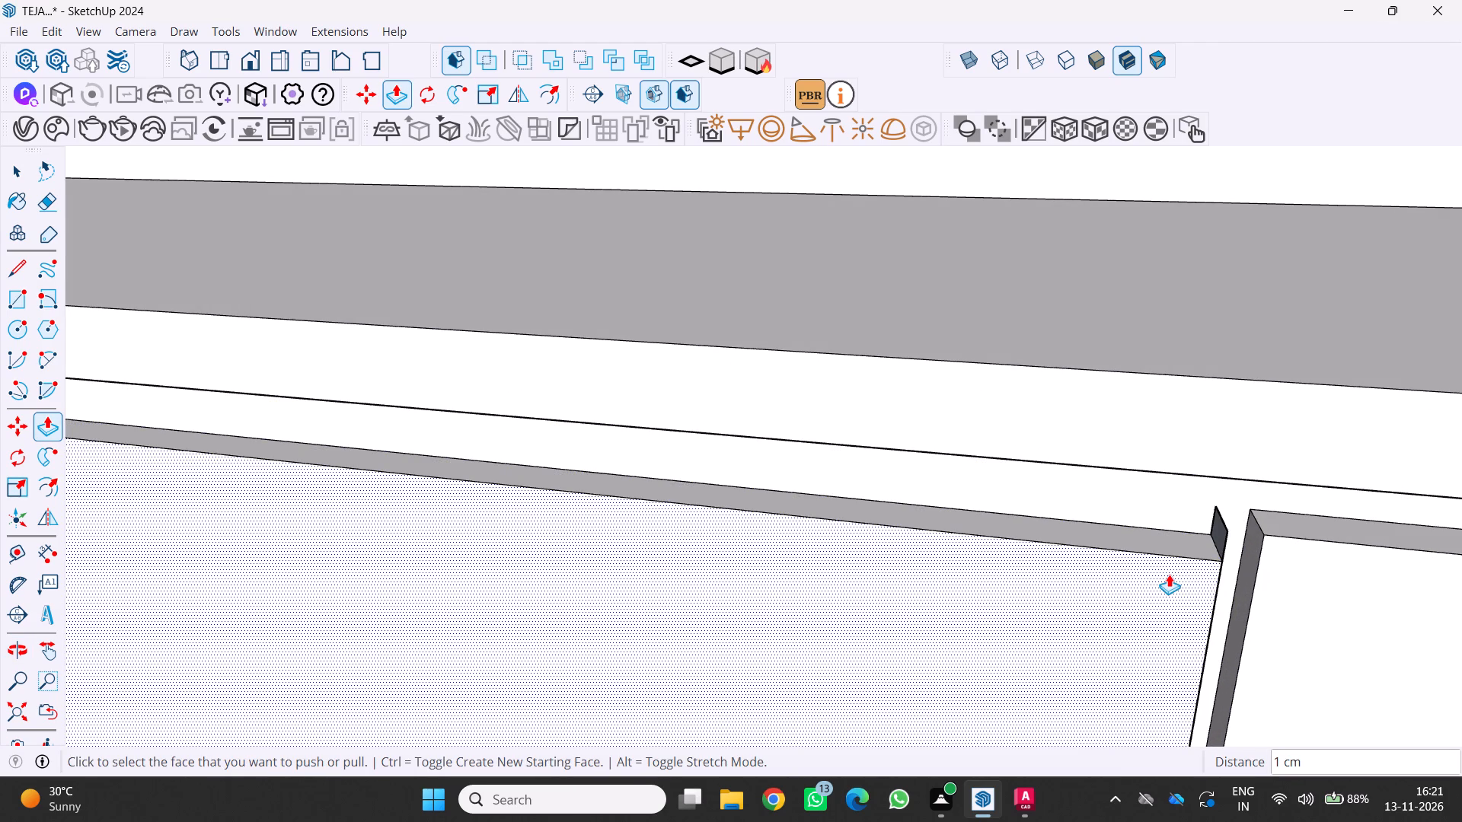
scroll(1169, 574, down, 10)
key(e)
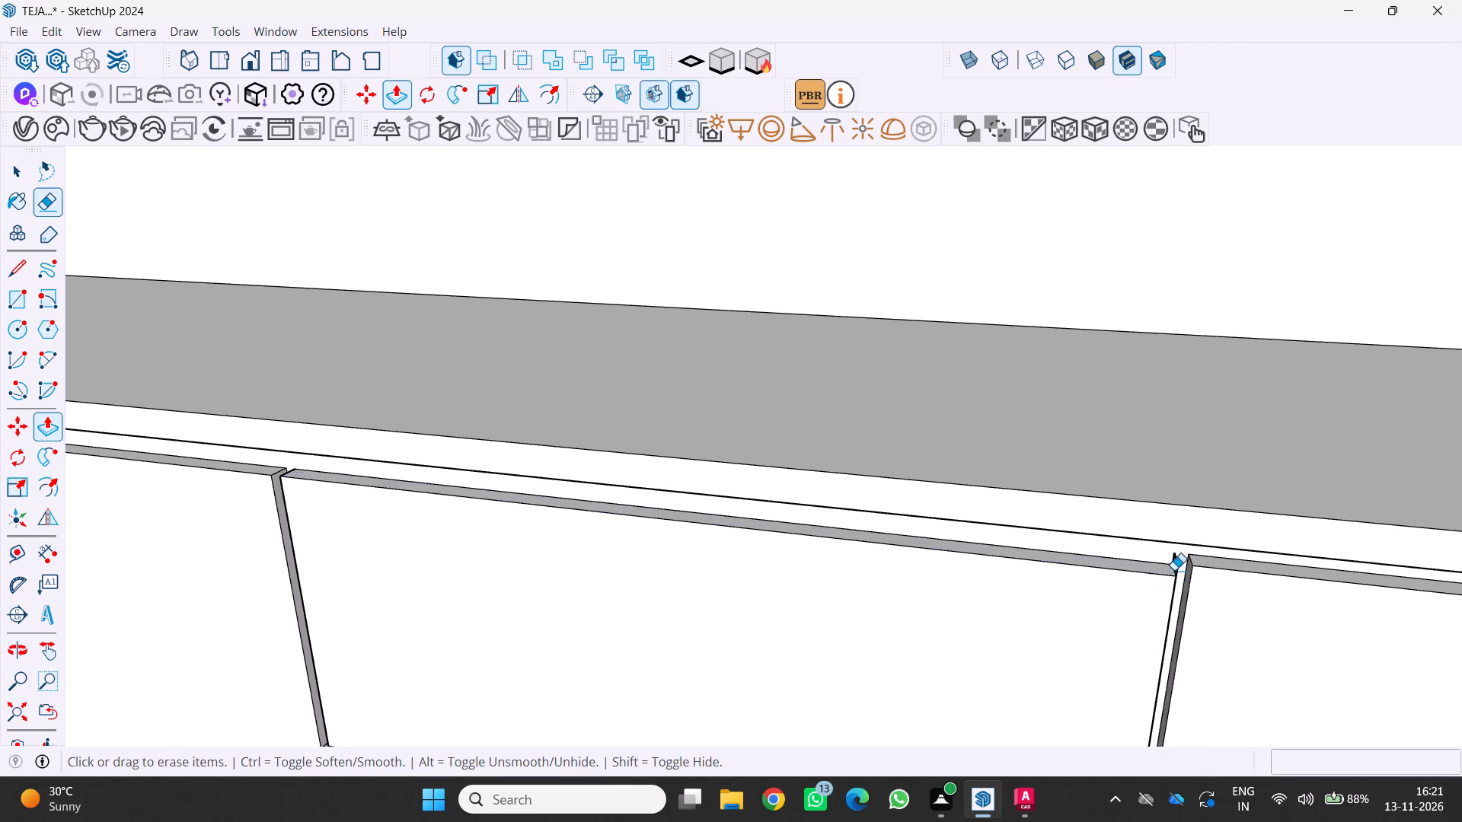
scroll(1178, 568, up, 11)
click(1178, 581)
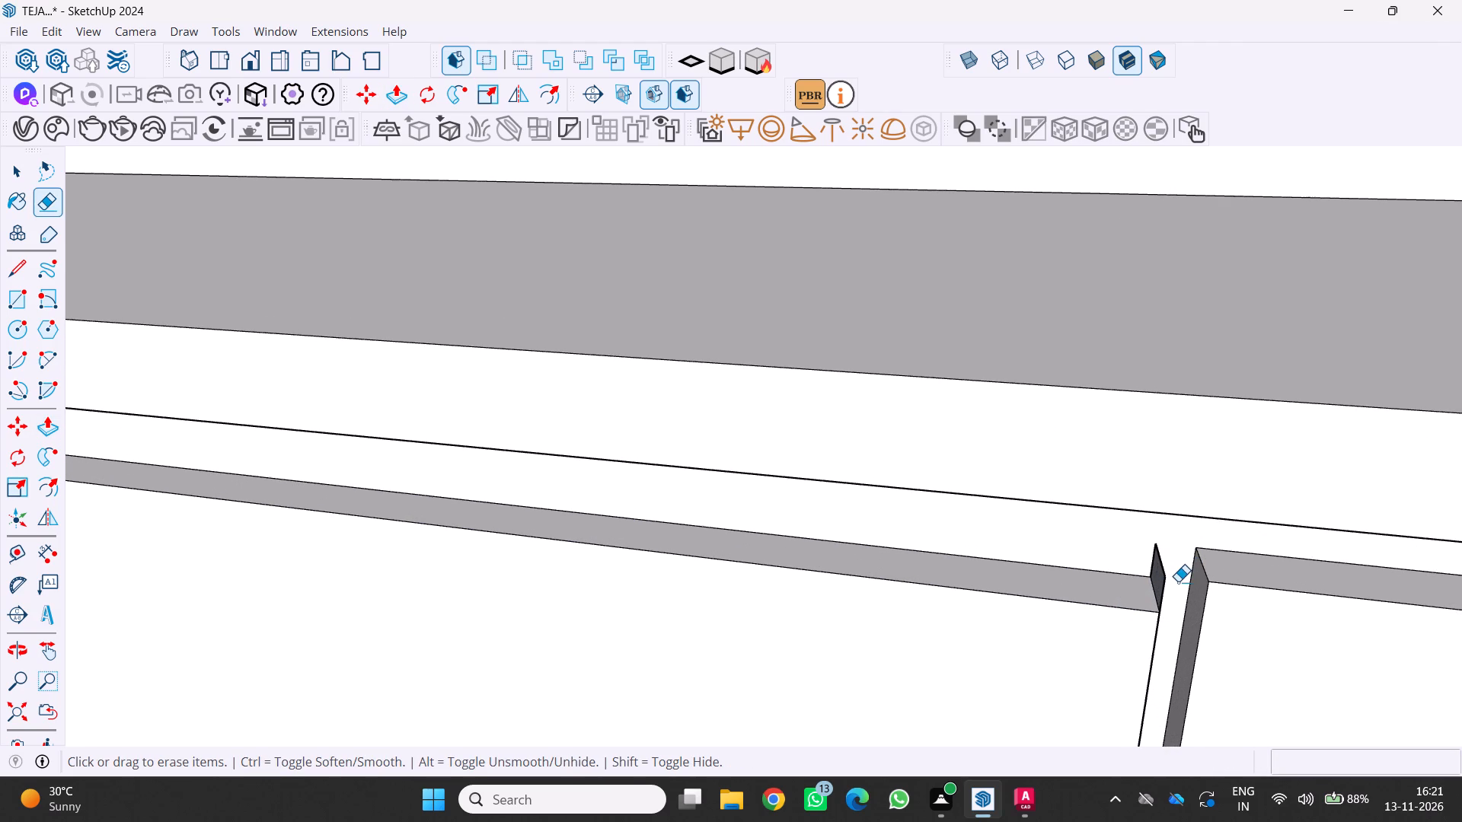
click(1167, 572)
drag(1158, 585, 1172, 593)
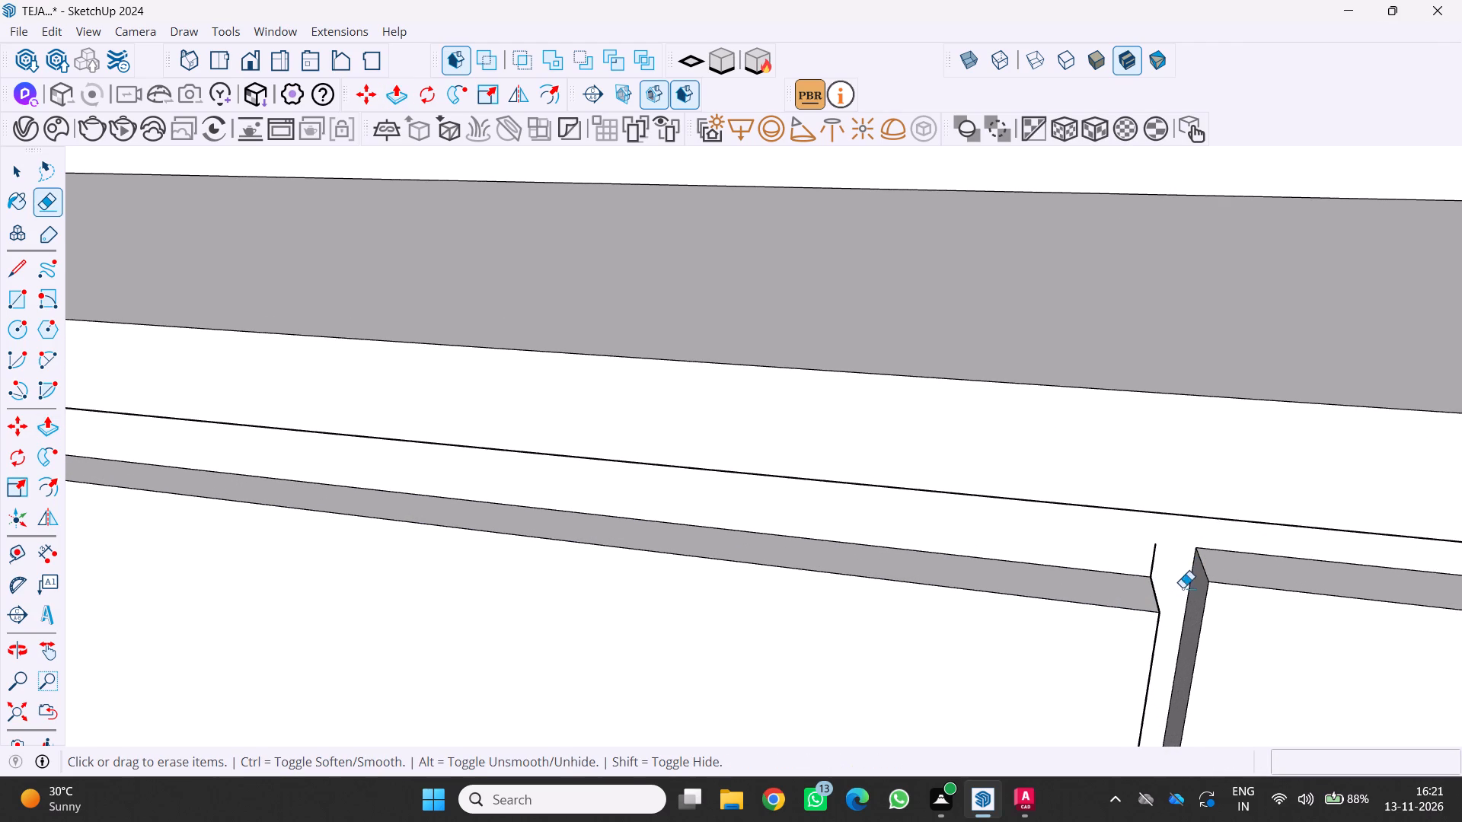
scroll(1168, 578, up, 4)
middle_drag(1154, 558, 1159, 490)
scroll(1151, 509, up, 5)
click(1146, 551)
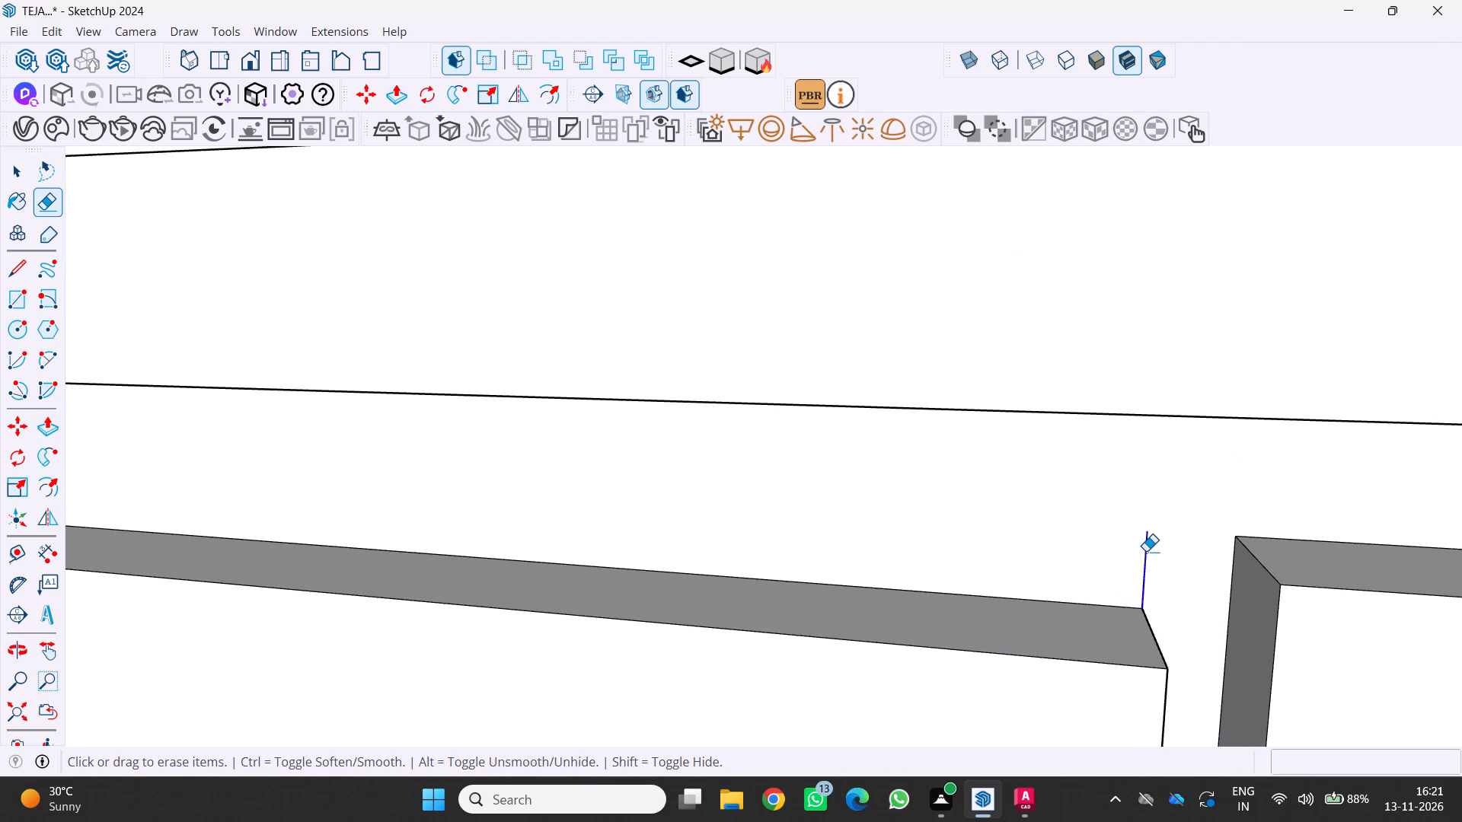
scroll(1148, 555, down, 14)
middle_drag(1171, 556, 1240, 480)
scroll(1237, 483, up, 5)
middle_click(1240, 480)
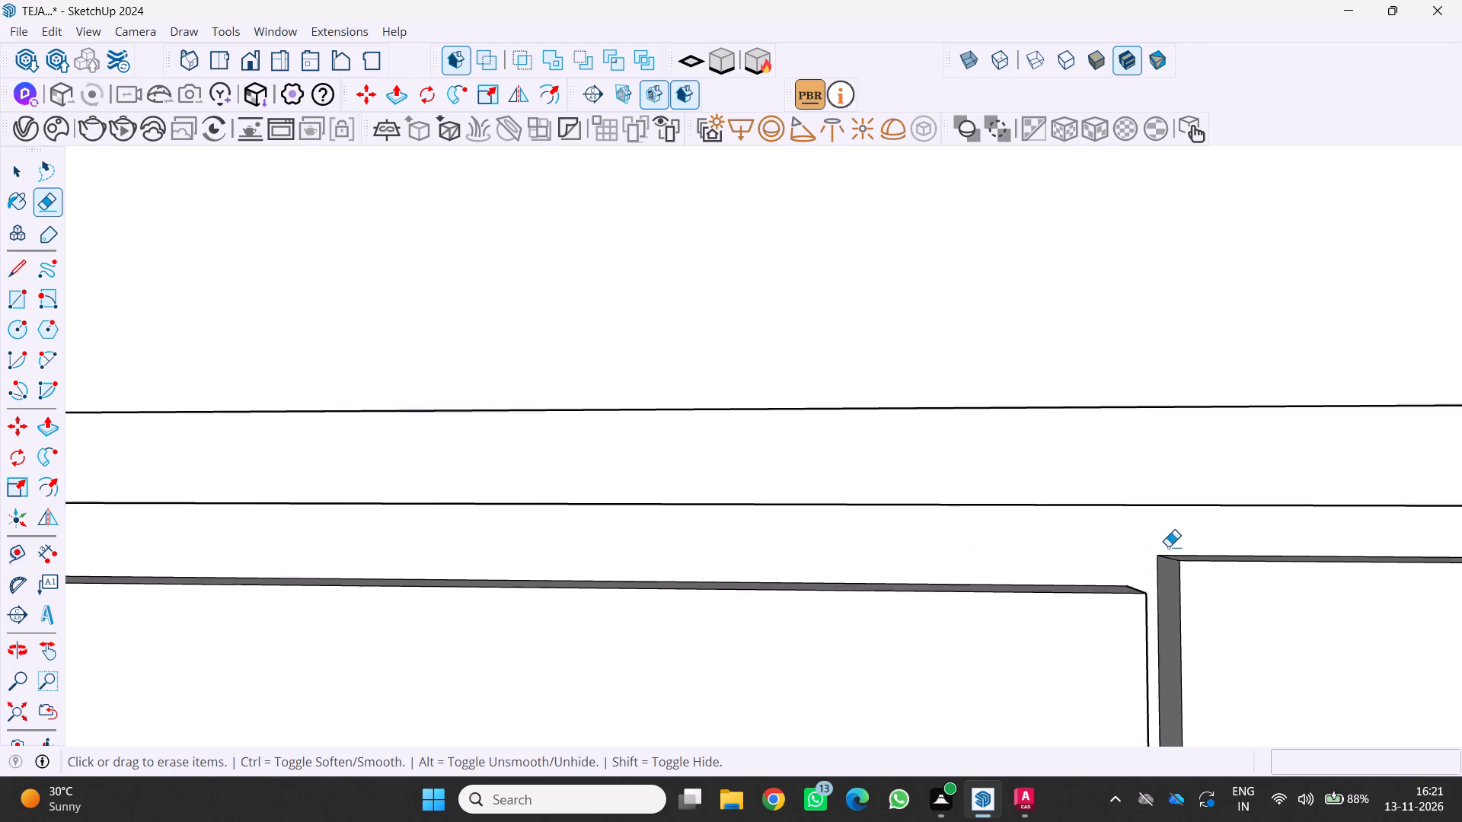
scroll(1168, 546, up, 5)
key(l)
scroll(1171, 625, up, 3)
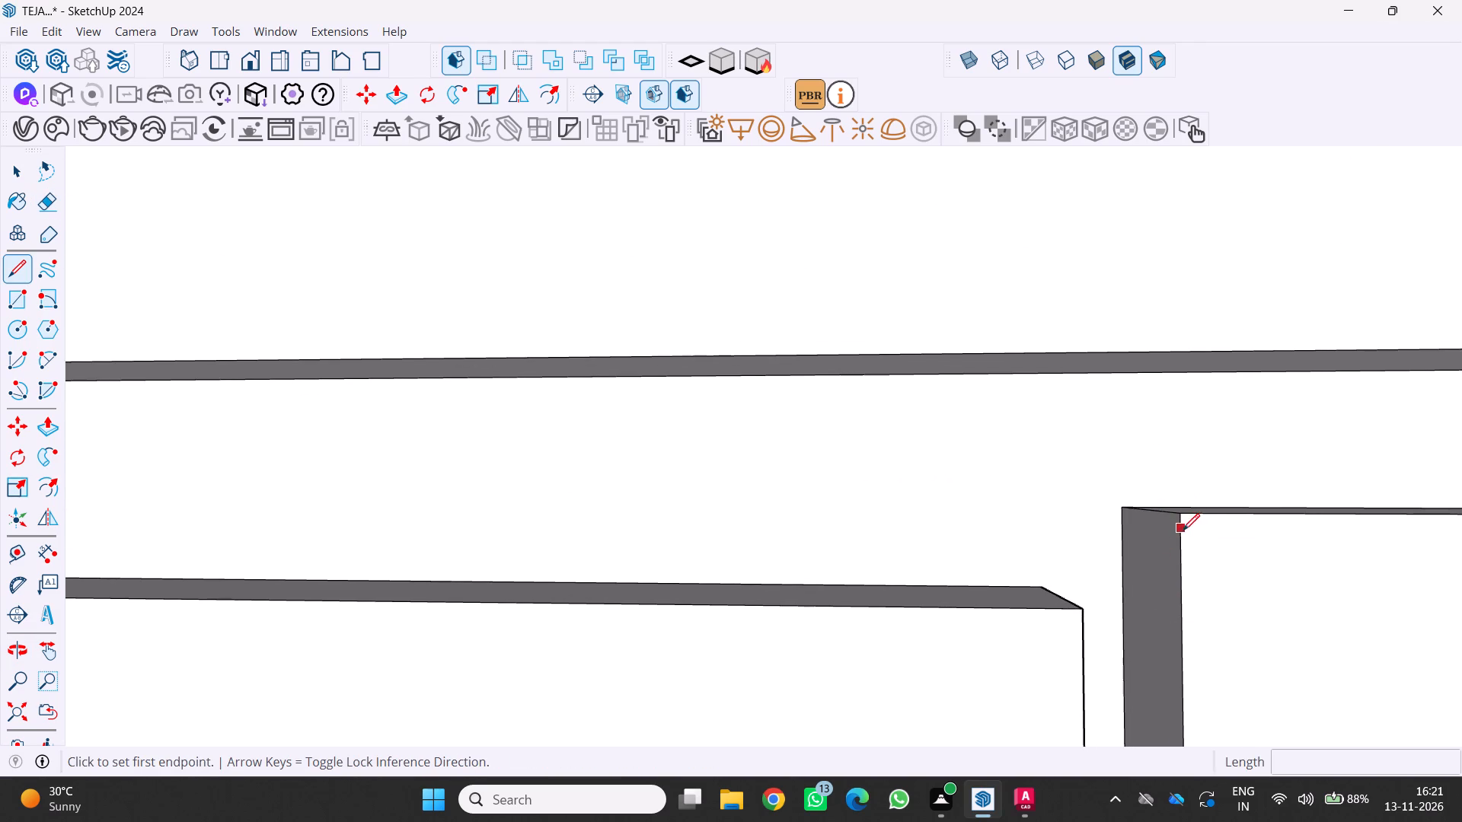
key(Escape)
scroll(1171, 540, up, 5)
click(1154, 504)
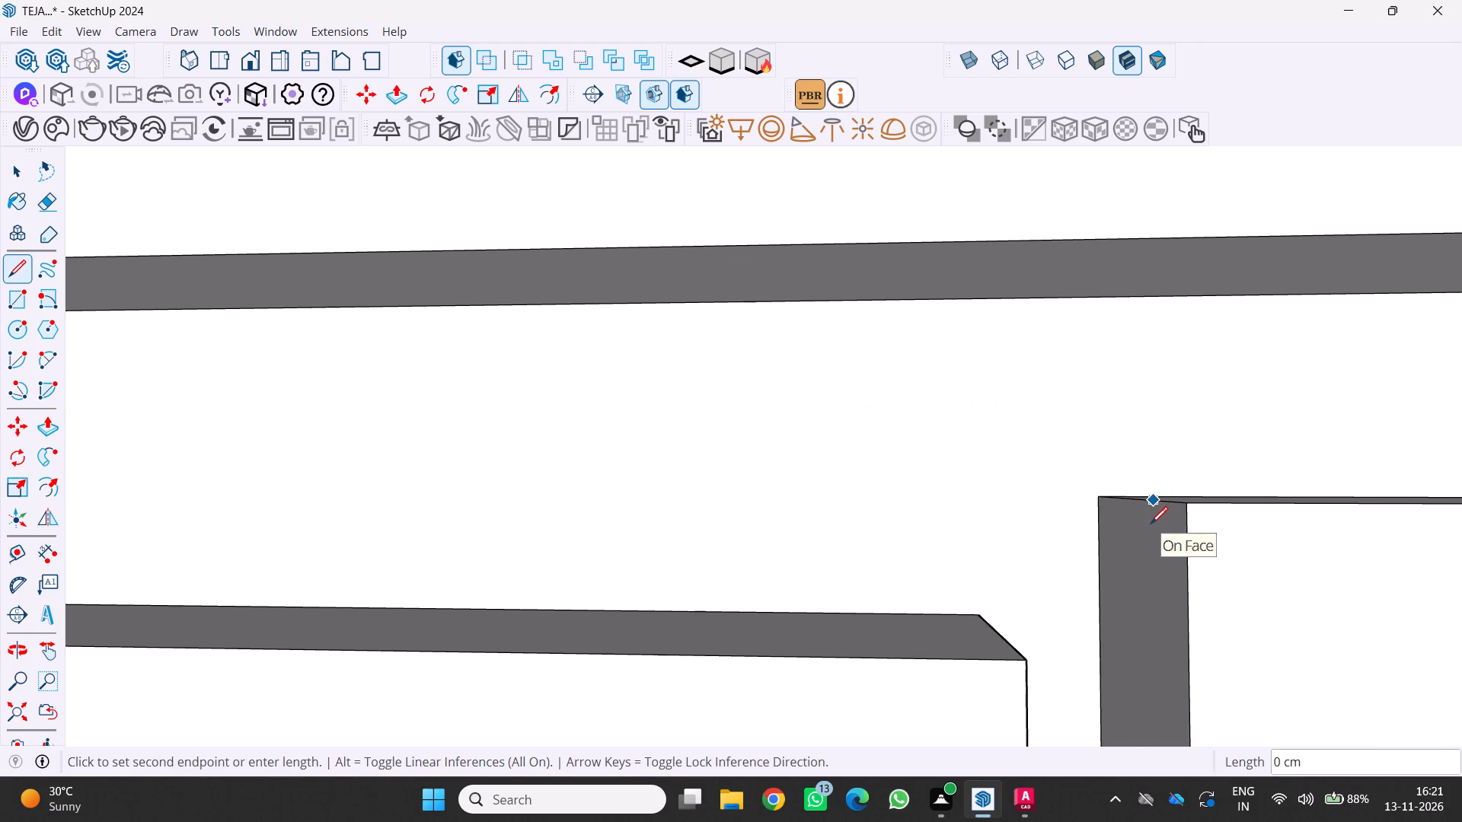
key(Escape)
Copy the short top side edge of the upper-right drawer front, beside the gap between the drawers, straight down by 1 cm.
key(space)
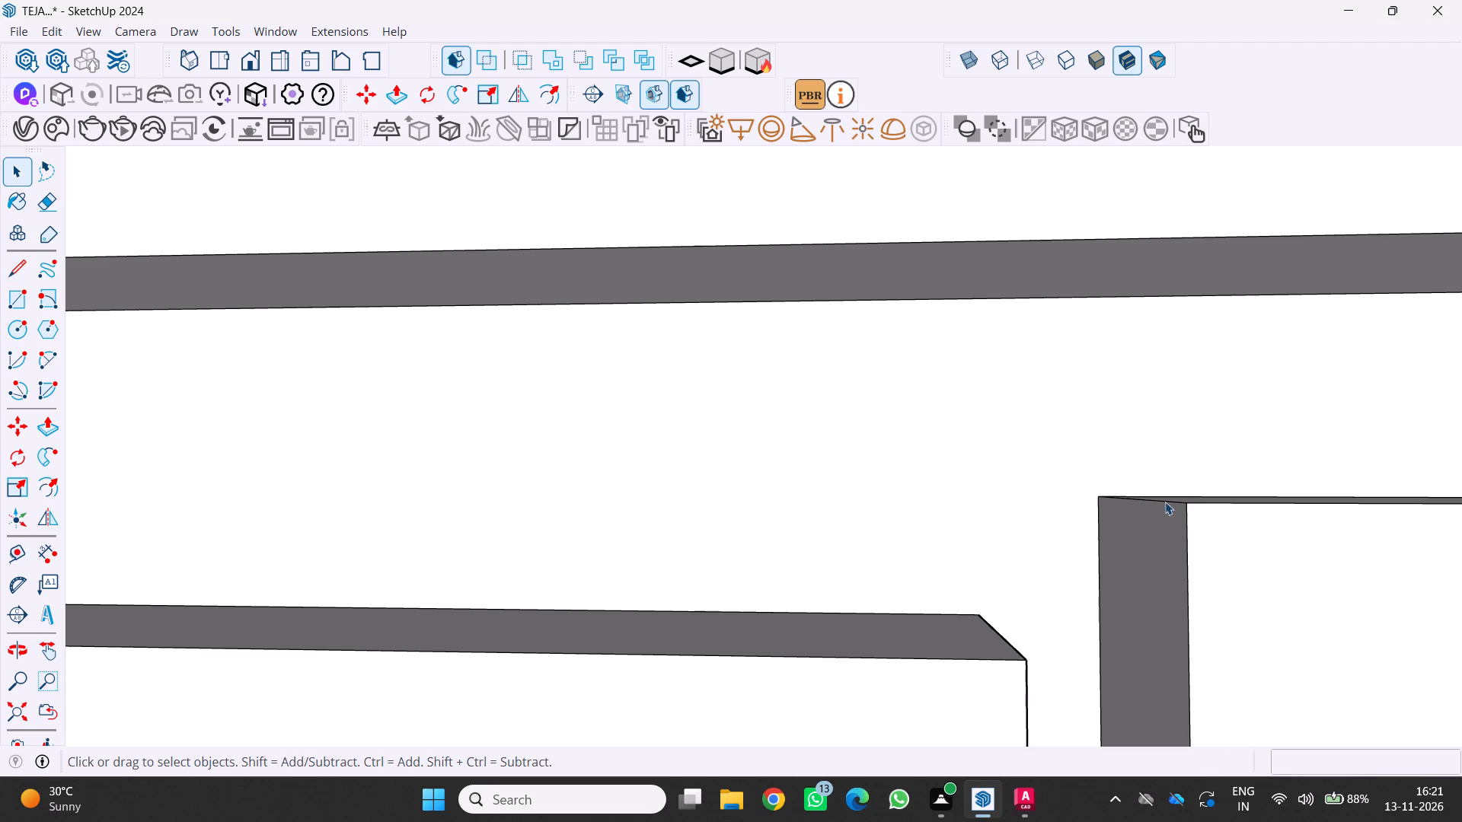
click(1165, 502)
key(m)
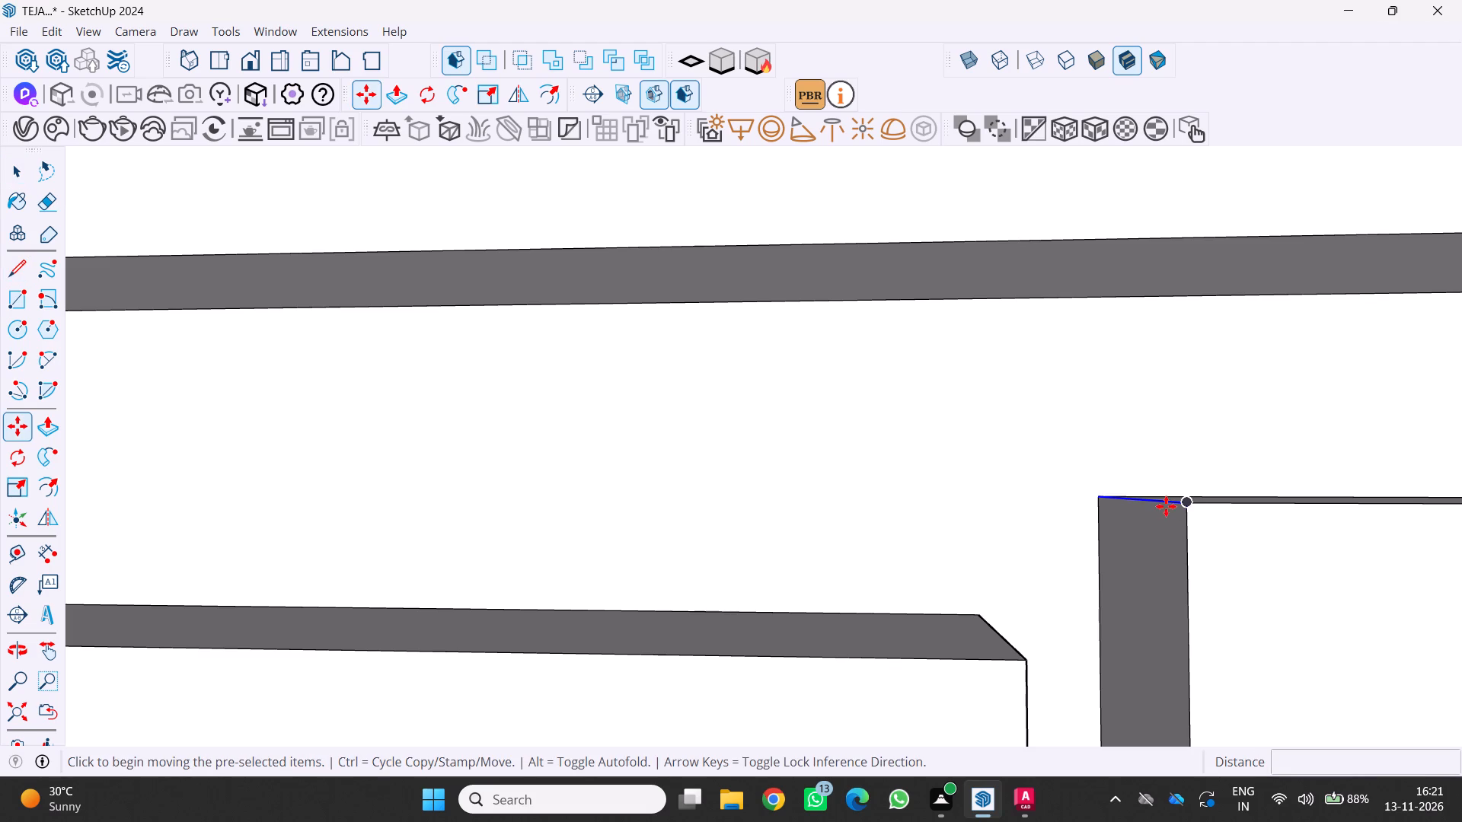
scroll(1201, 510, up, 3)
click(1183, 502)
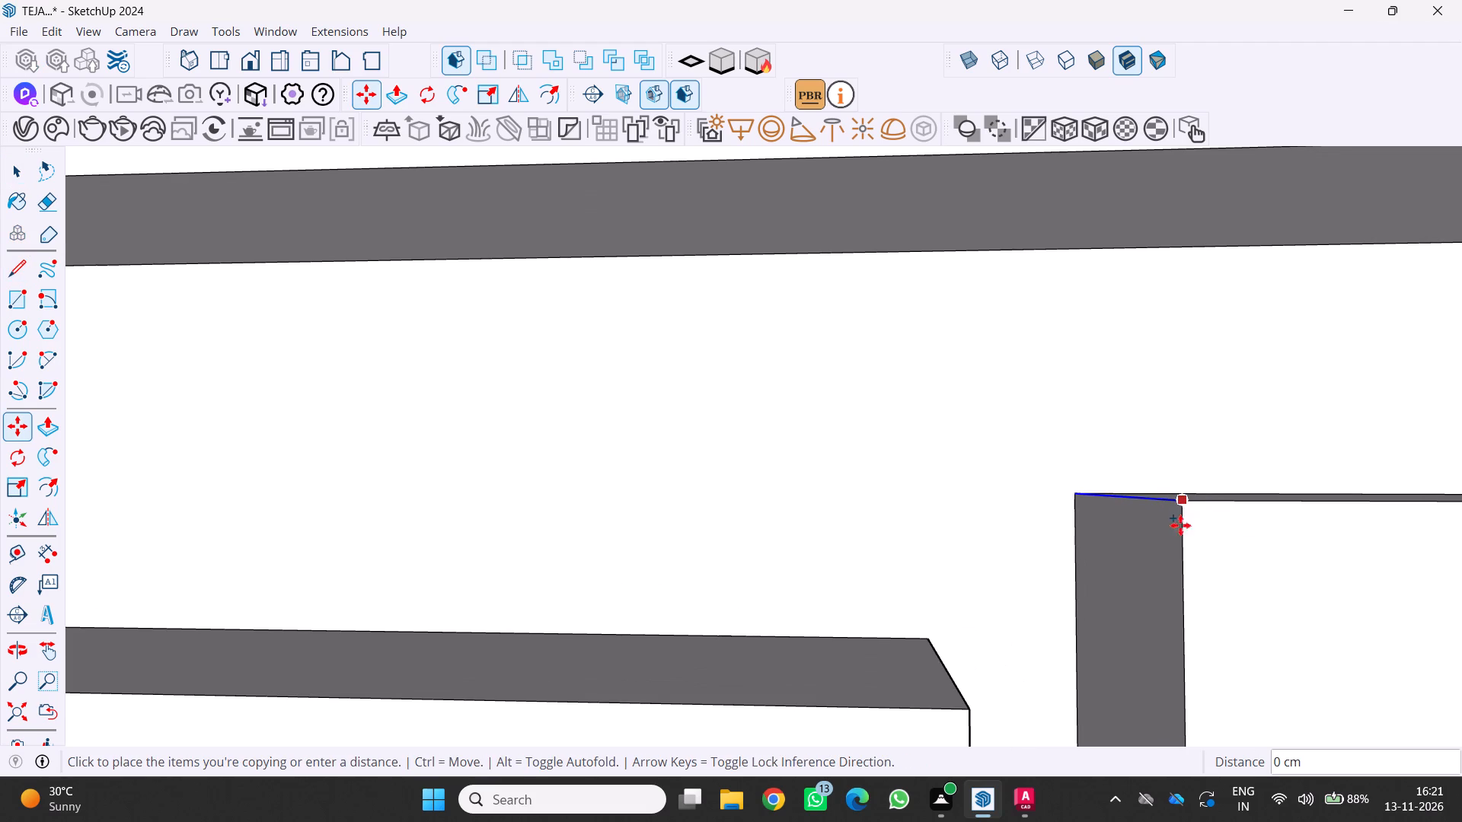
click(1179, 629)
scroll(1179, 629, down, 9)
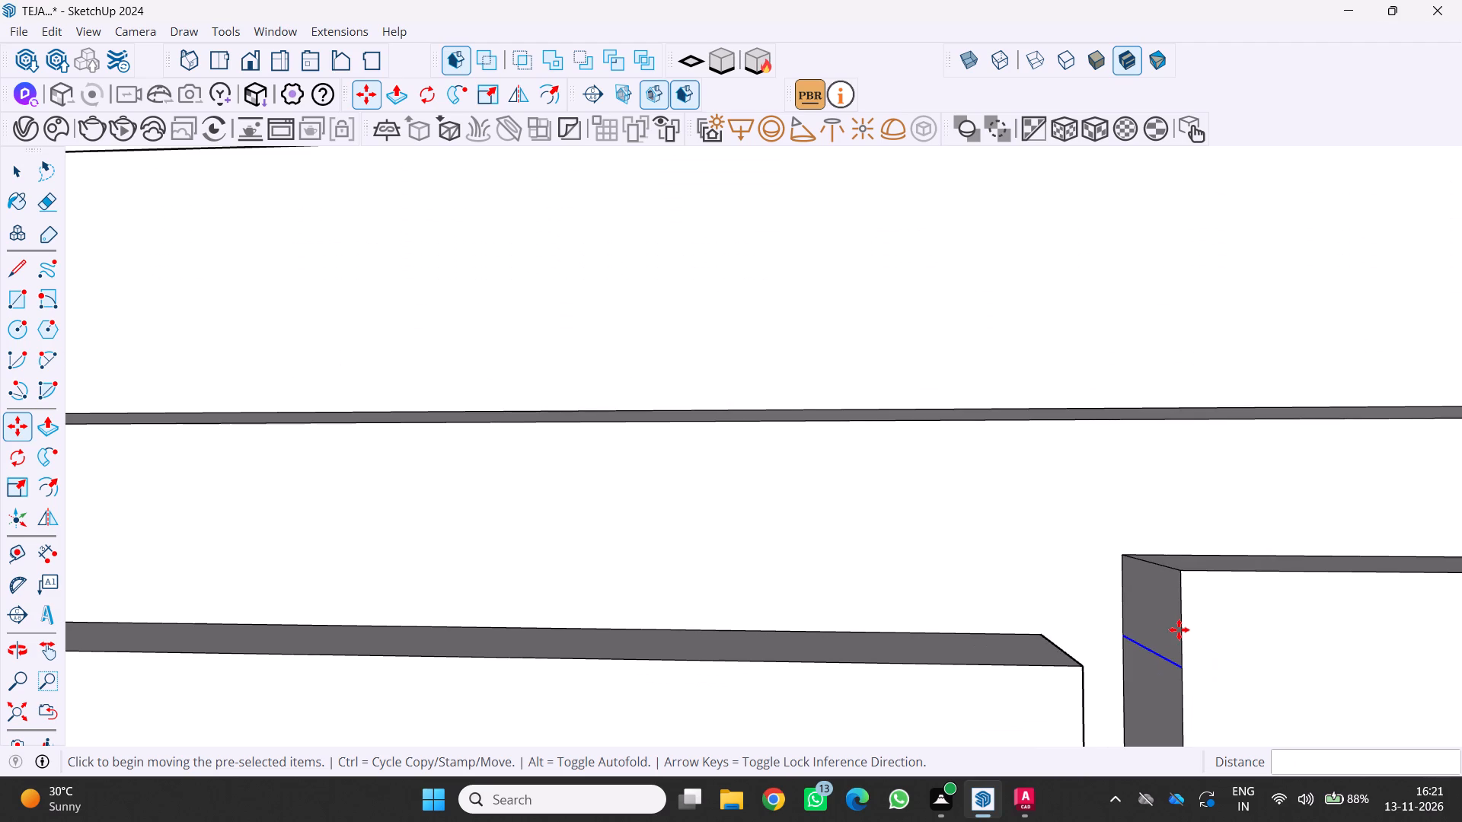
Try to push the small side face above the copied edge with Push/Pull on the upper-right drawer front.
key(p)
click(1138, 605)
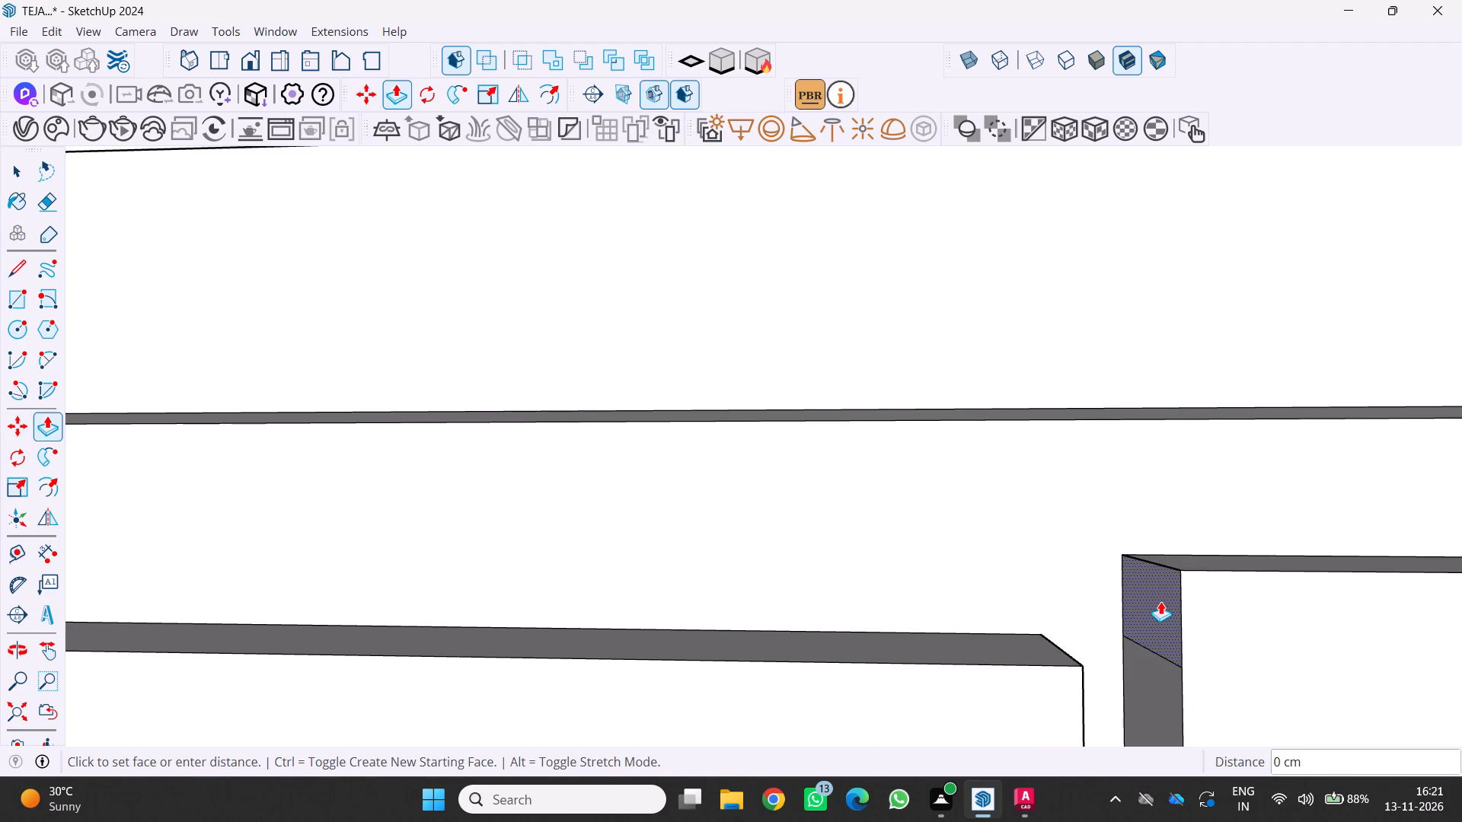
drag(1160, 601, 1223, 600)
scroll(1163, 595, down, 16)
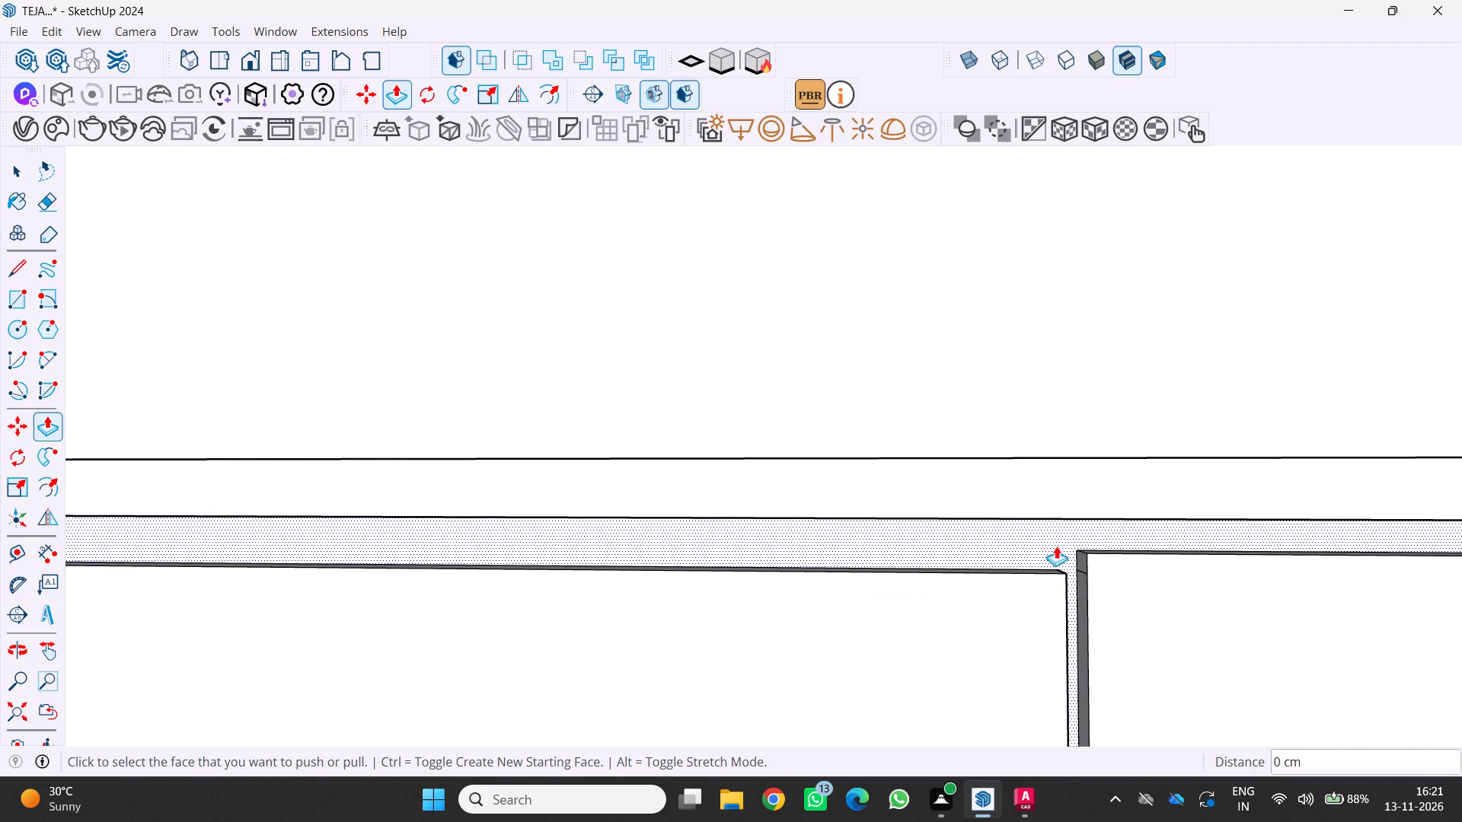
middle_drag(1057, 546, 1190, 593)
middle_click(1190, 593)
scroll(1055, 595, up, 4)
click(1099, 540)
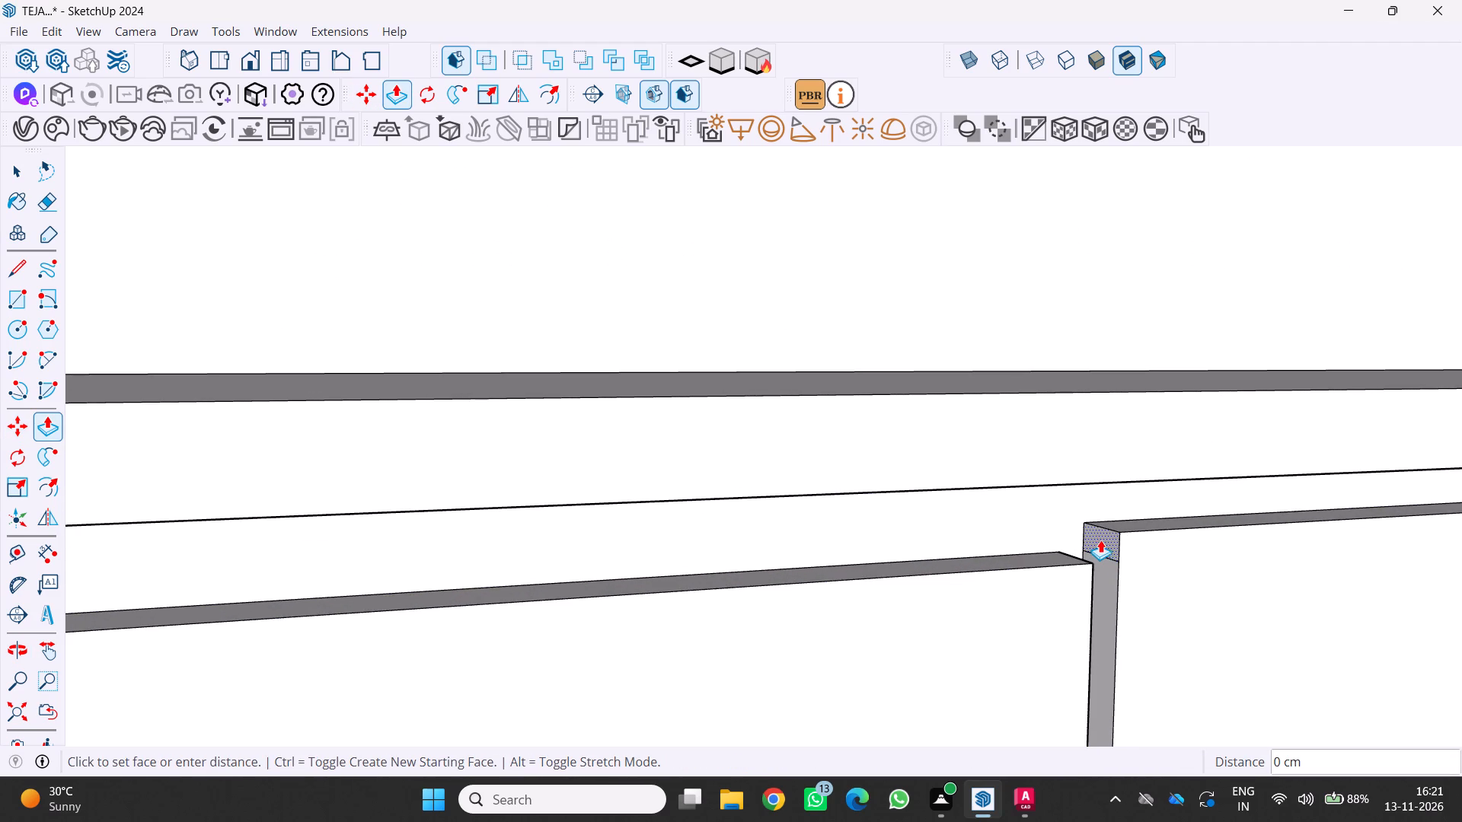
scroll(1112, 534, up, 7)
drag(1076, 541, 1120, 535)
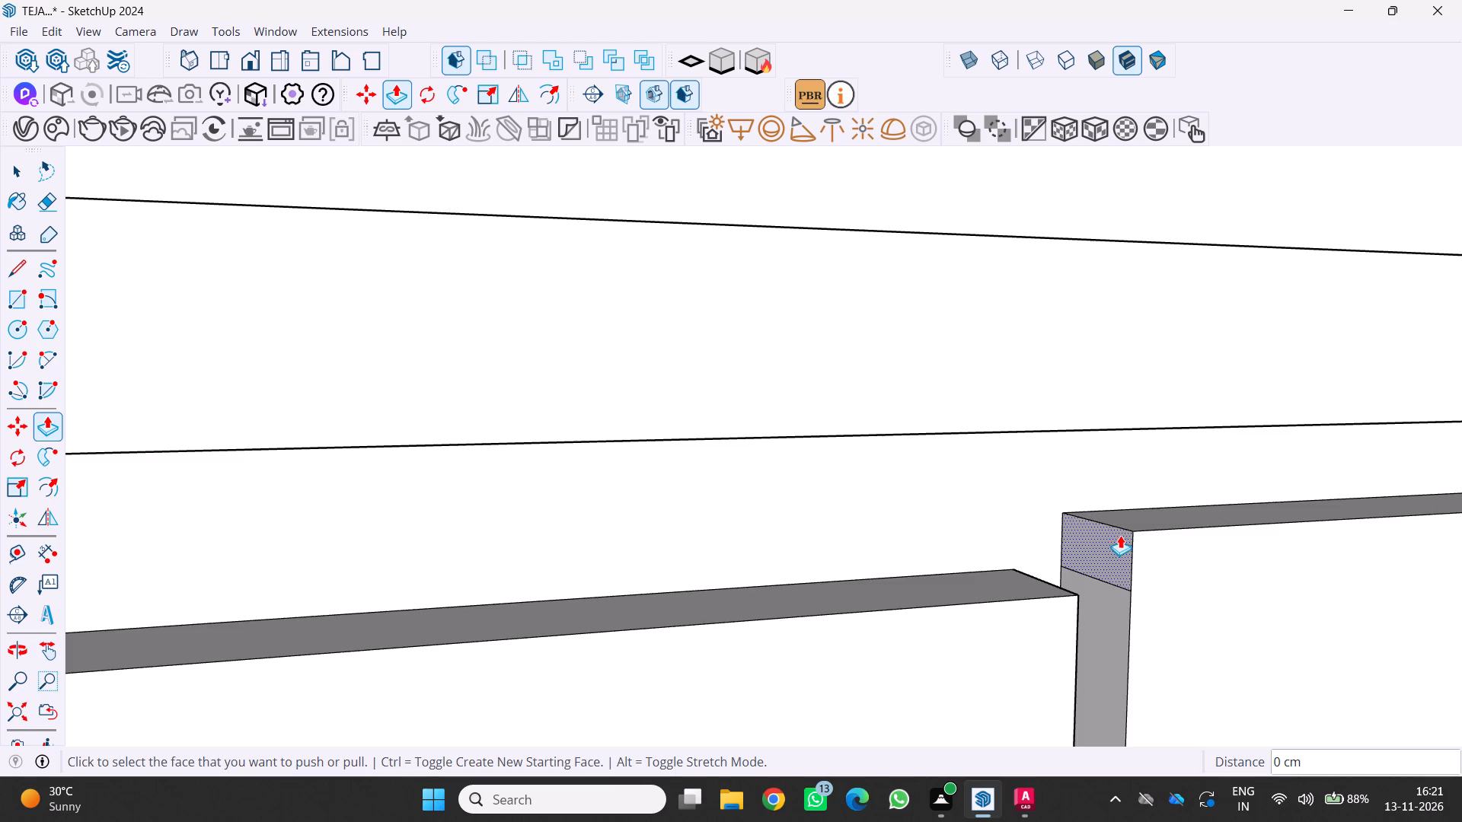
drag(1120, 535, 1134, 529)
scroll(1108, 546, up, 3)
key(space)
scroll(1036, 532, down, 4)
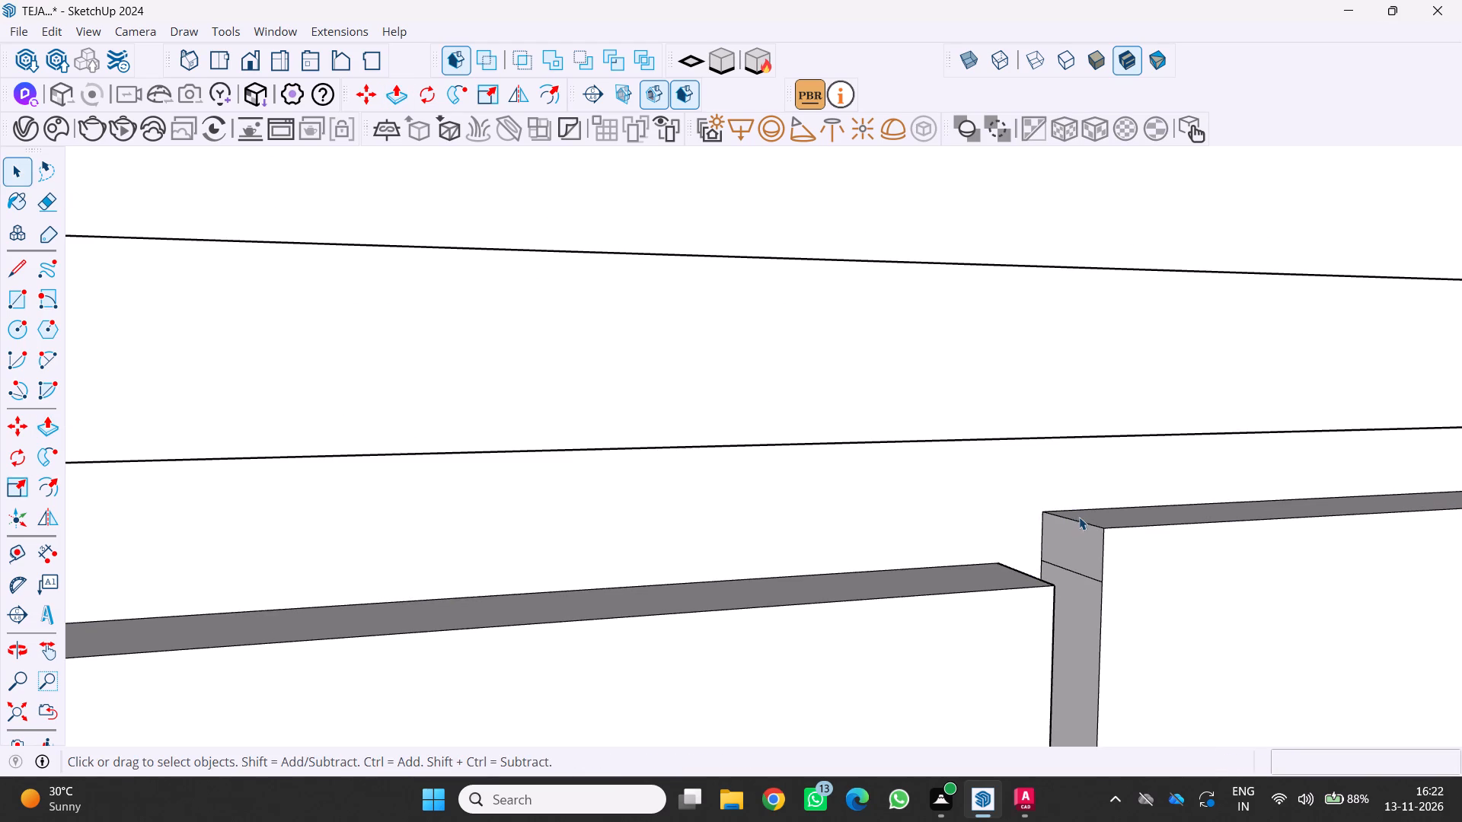
Push the top edge face of the upper-right drawer front down by 1 cm, level with the copied edge.
middle_drag(1085, 517, 1020, 589)
key(p)
drag(1112, 519, 1110, 521)
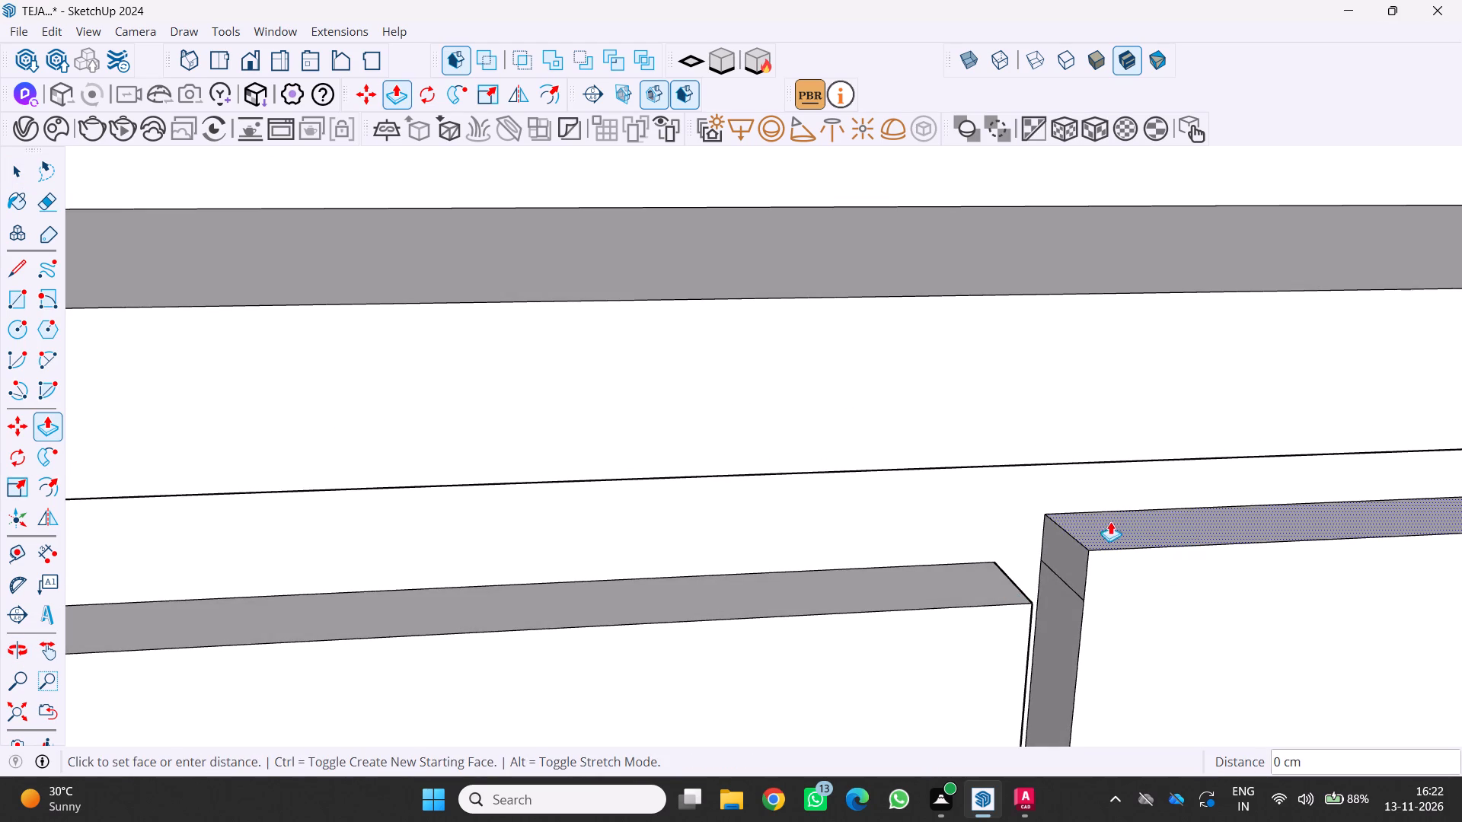
drag(1110, 521, 1080, 567)
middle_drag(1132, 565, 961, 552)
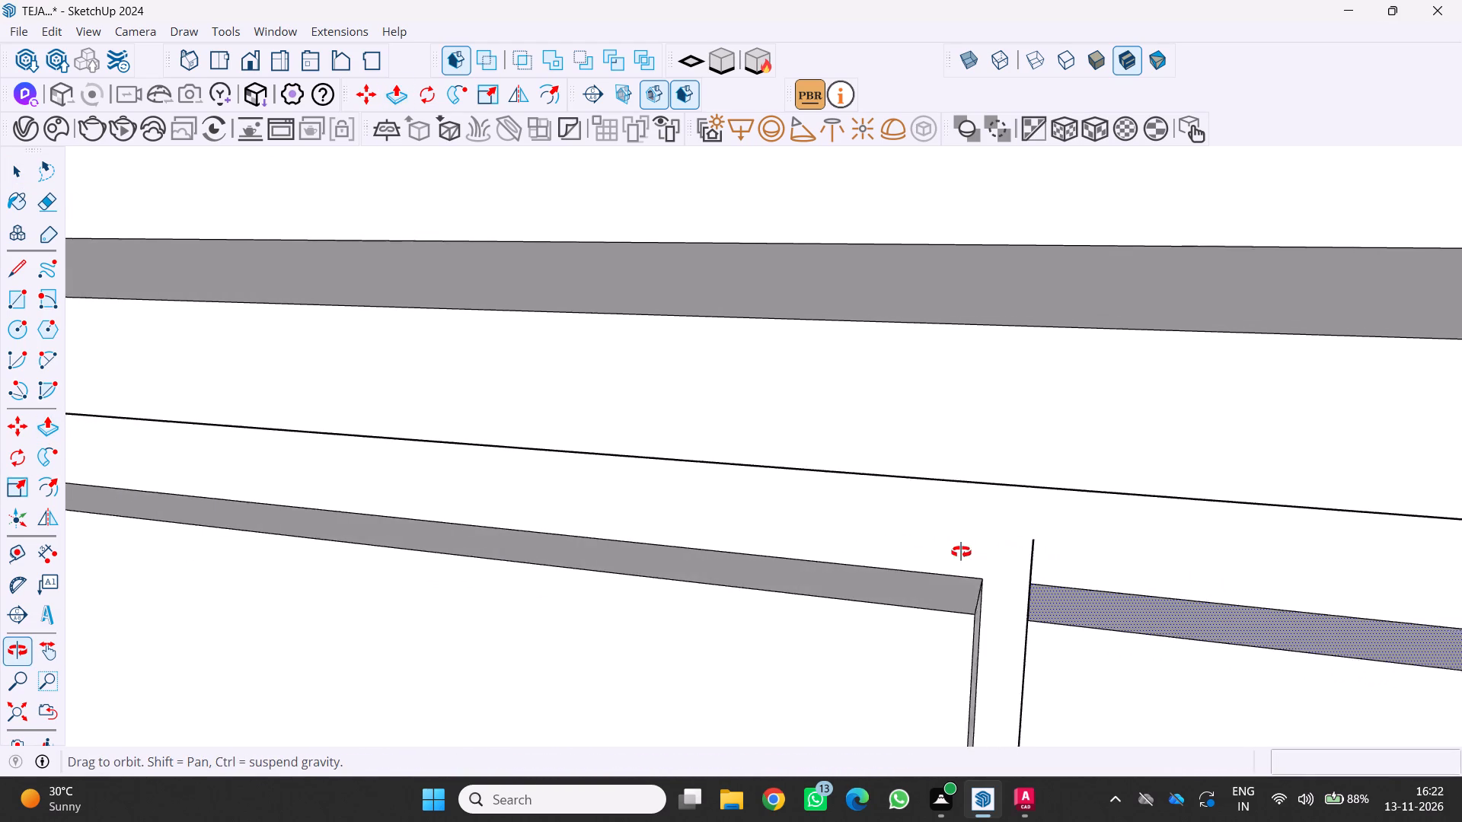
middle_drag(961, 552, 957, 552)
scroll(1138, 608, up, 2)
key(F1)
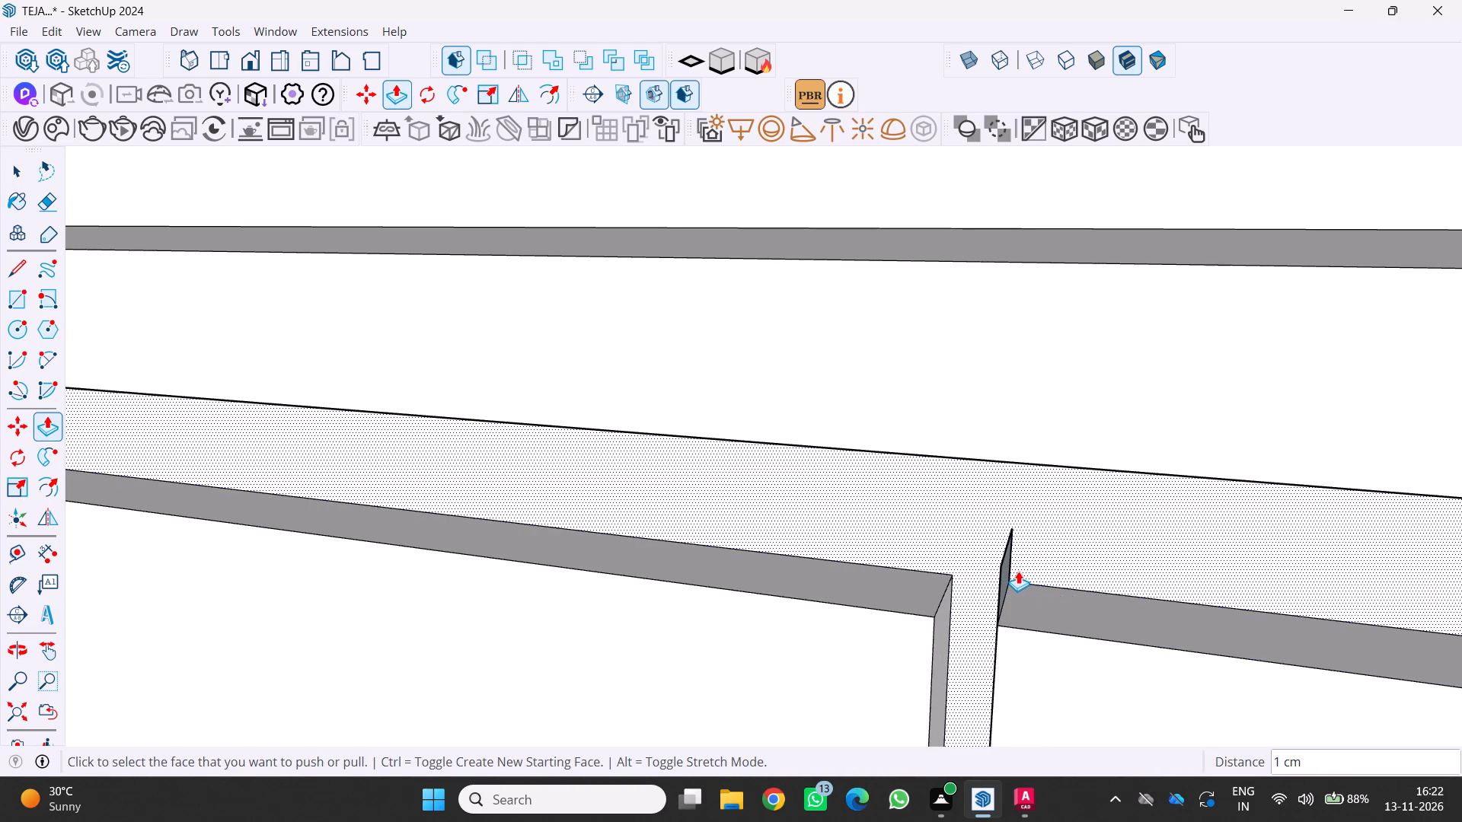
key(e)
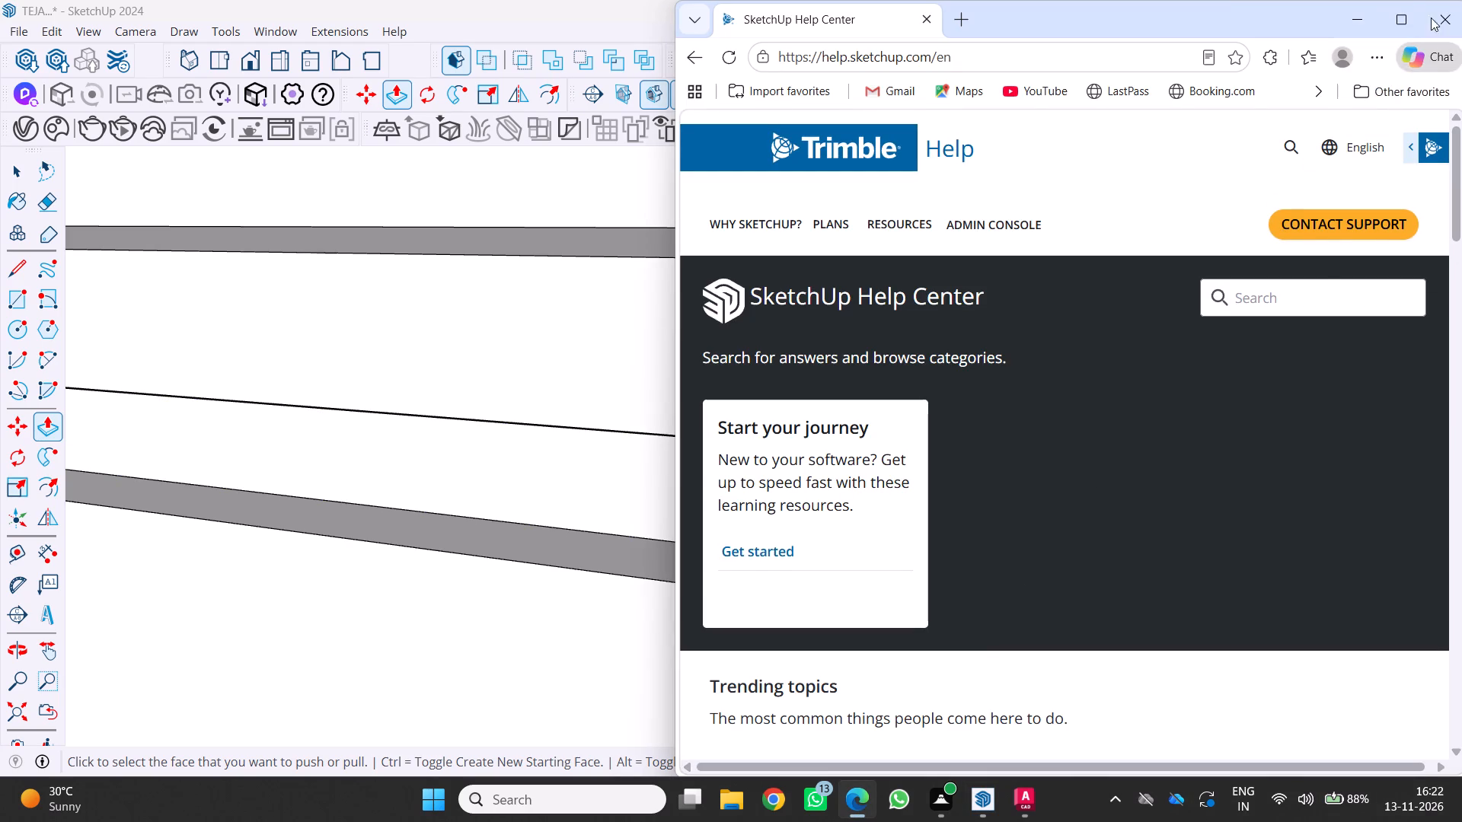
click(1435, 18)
Erase the small leftover fin standing above the lowered upper-right drawer front, beside the gap between the drawers.
scroll(986, 581, up, 3)
middle_drag(992, 581, 905, 567)
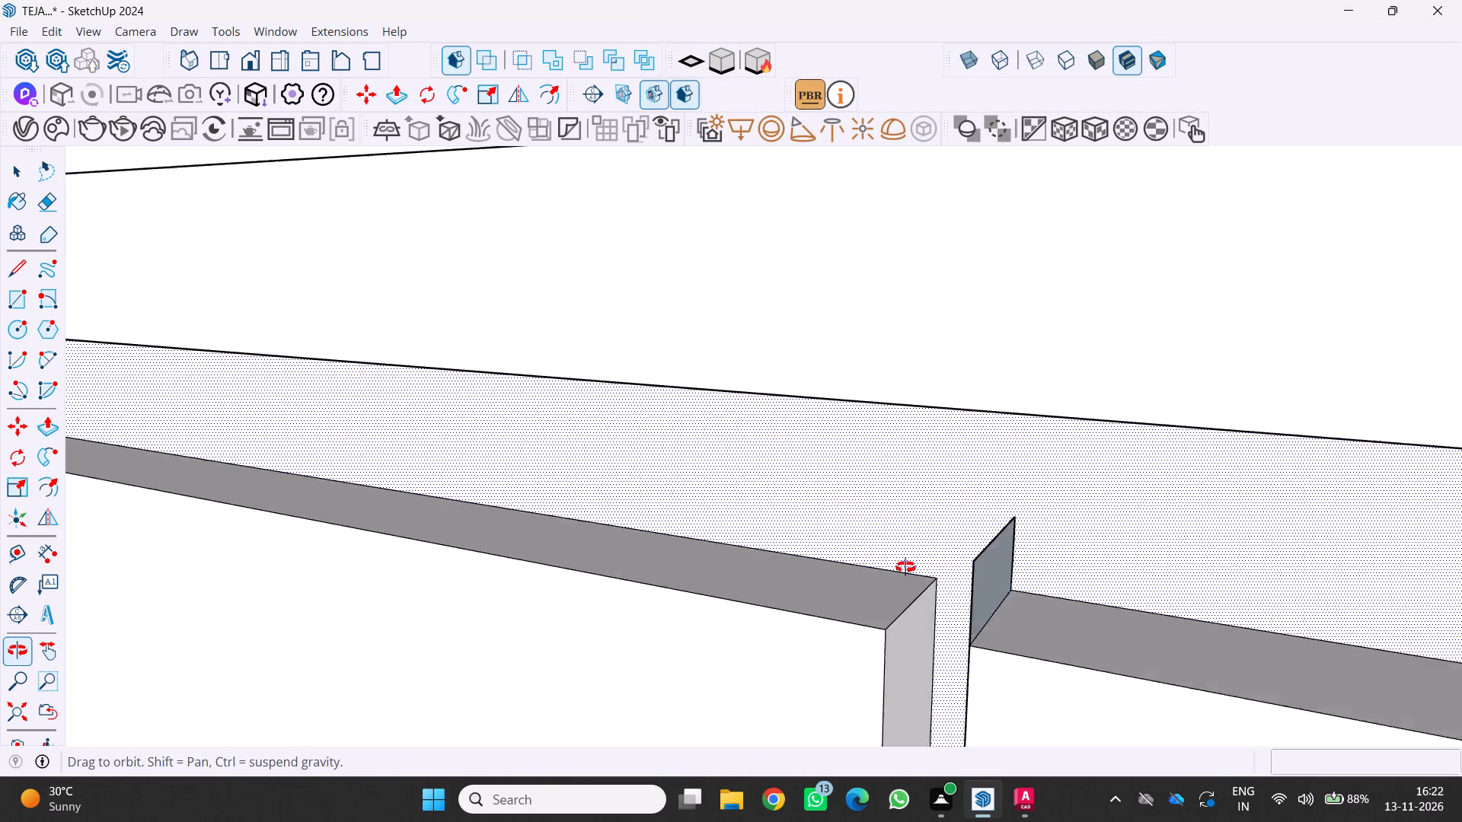
middle_drag(905, 567, 810, 567)
middle_click(809, 567)
drag(915, 577, 905, 556)
scroll(926, 563, up, 1)
middle_drag(926, 563, 952, 573)
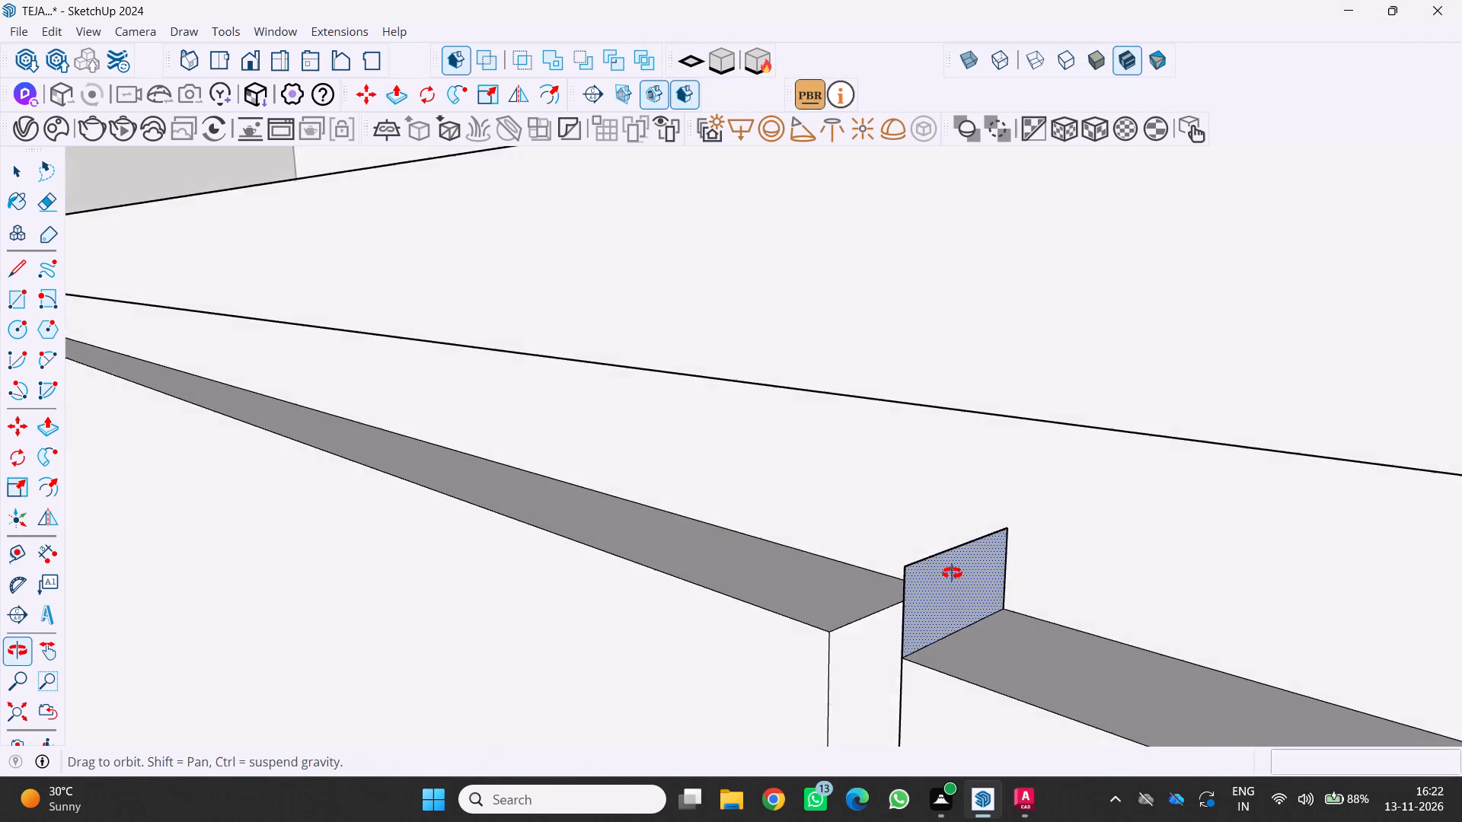
middle_drag(952, 573, 1091, 618)
middle_drag(876, 615, 1061, 637)
middle_click(1061, 637)
middle_click(1064, 637)
key(e)
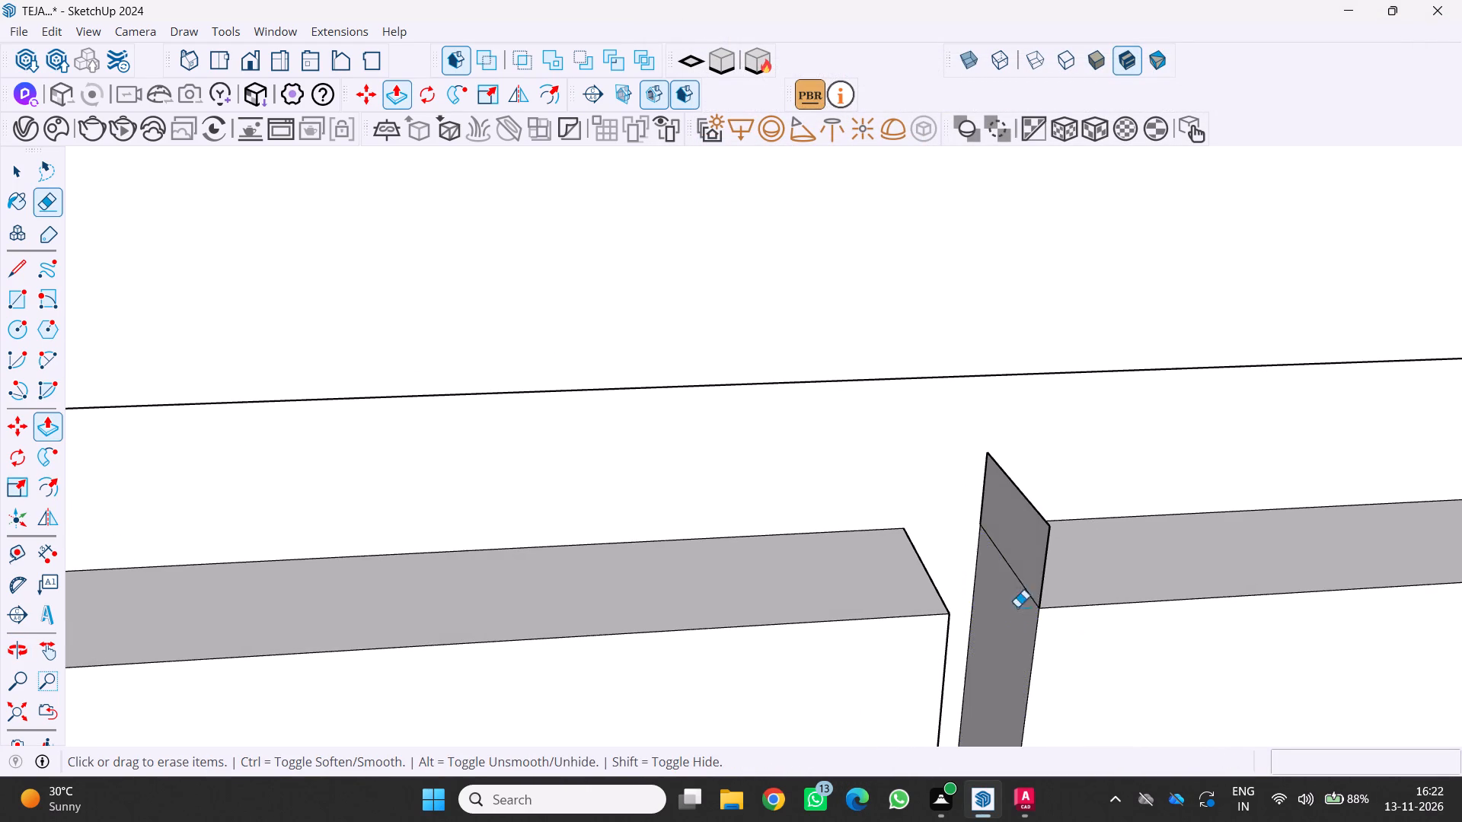
scroll(1039, 567, up, 2)
click(1045, 562)
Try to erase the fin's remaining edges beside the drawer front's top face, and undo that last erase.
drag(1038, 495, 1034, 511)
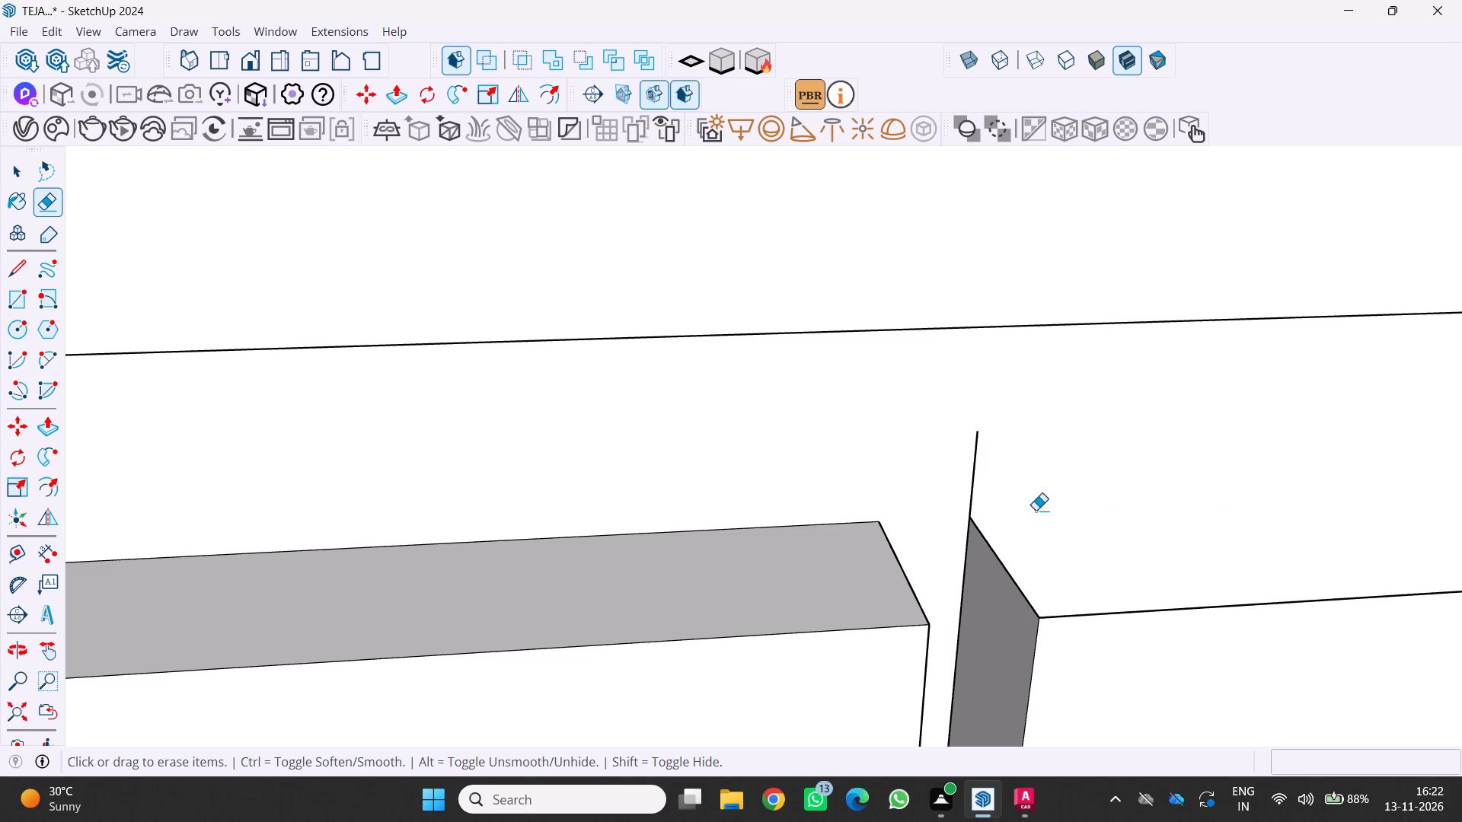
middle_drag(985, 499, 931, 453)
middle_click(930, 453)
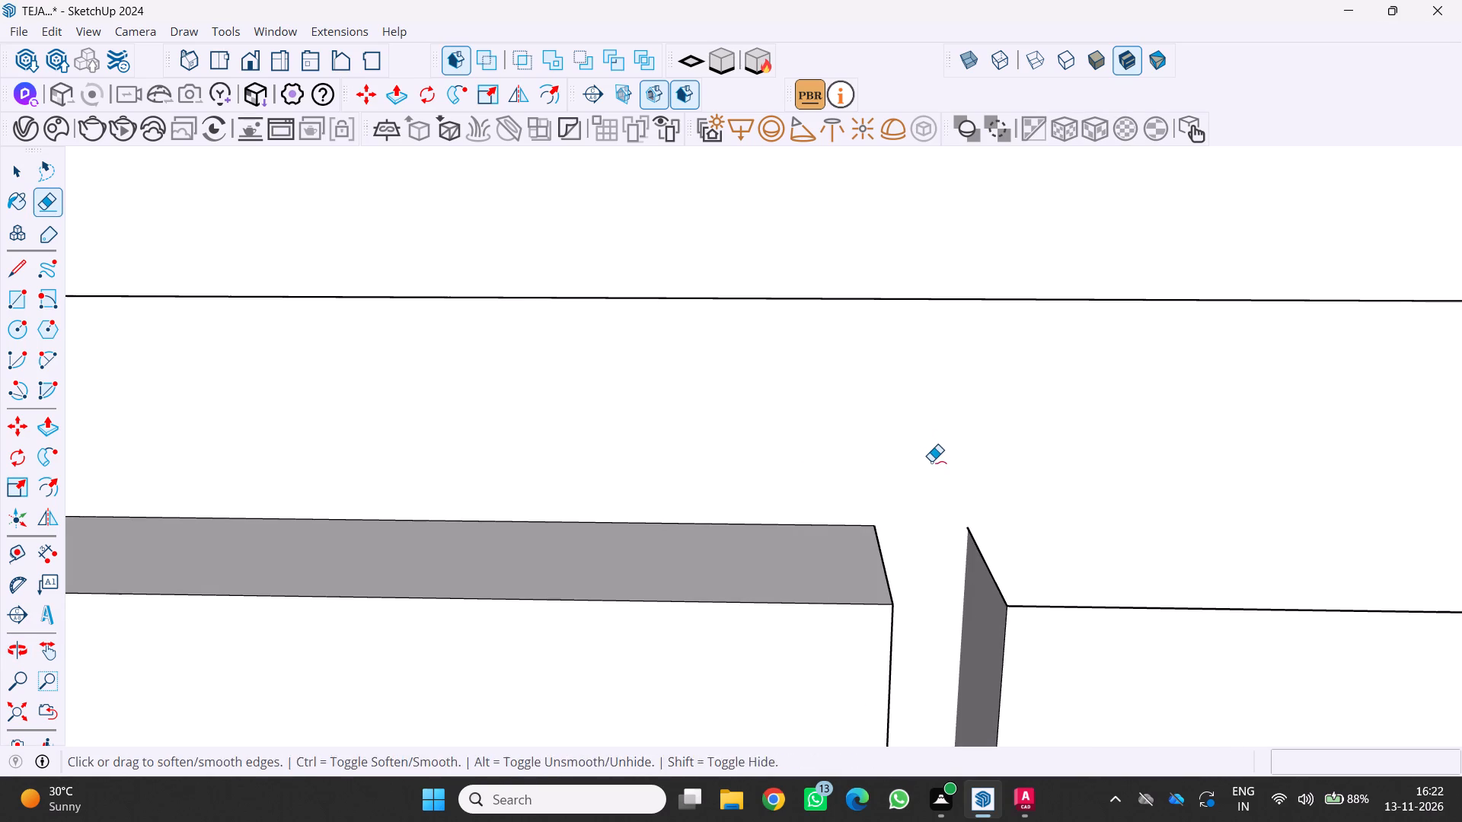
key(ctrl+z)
Erase the stray sloping edge left floating above the near upper corner of the upper-right drawer front.
scroll(1189, 551, up, 1)
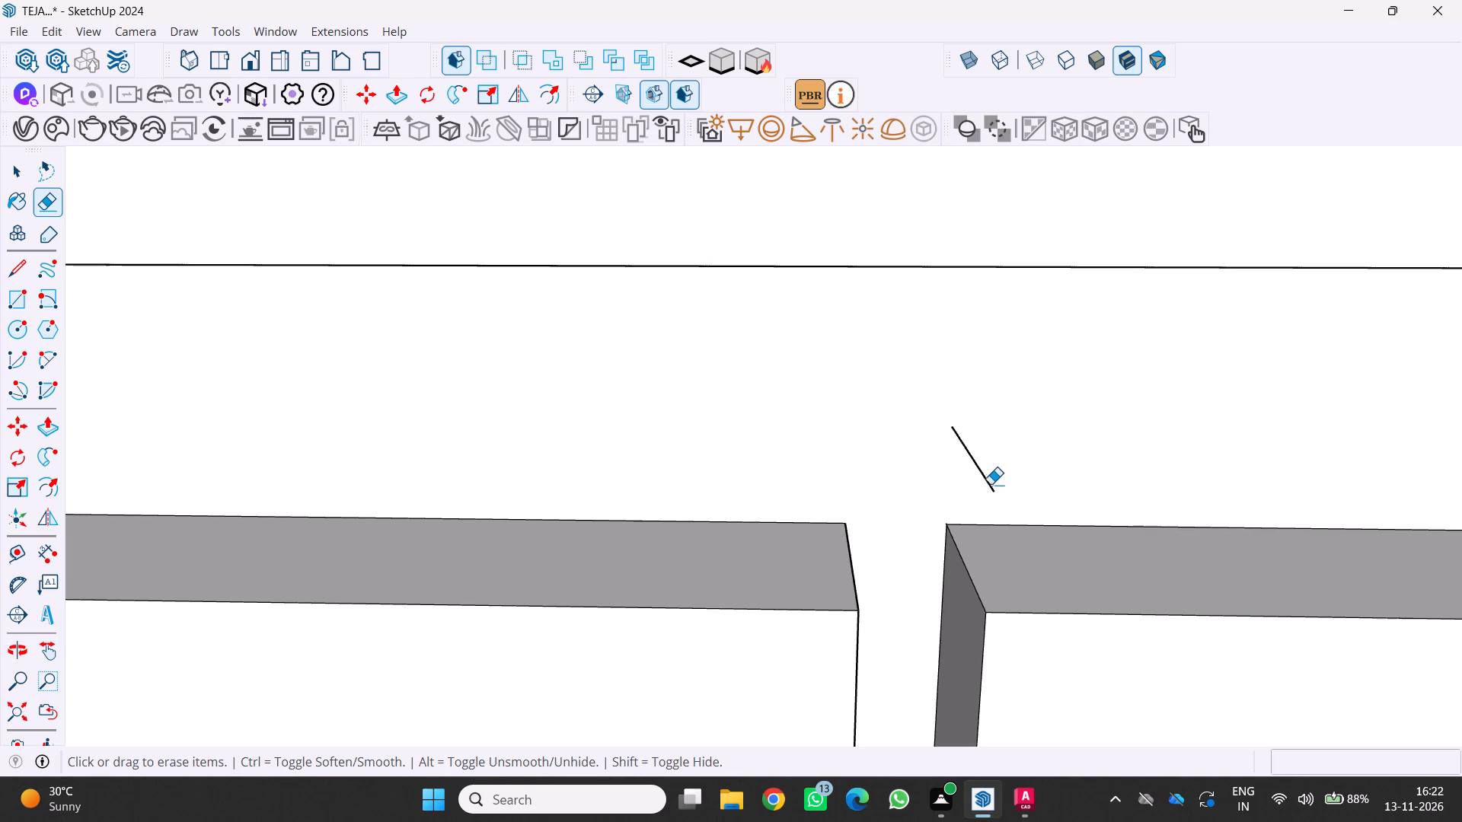
click(987, 483)
scroll(988, 498, down, 18)
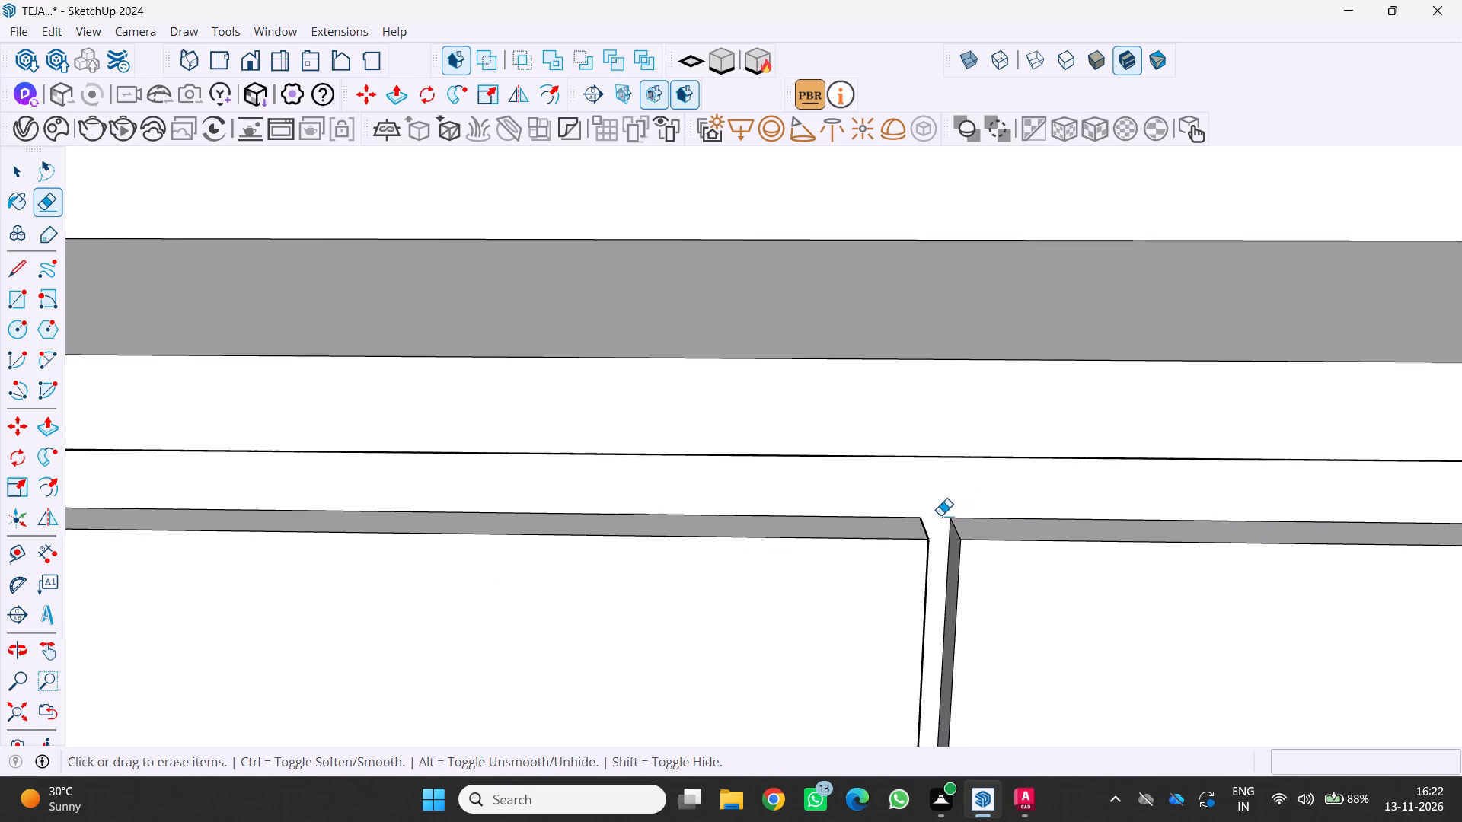
scroll(940, 515, down, 20)
scroll(940, 515, down, 1)
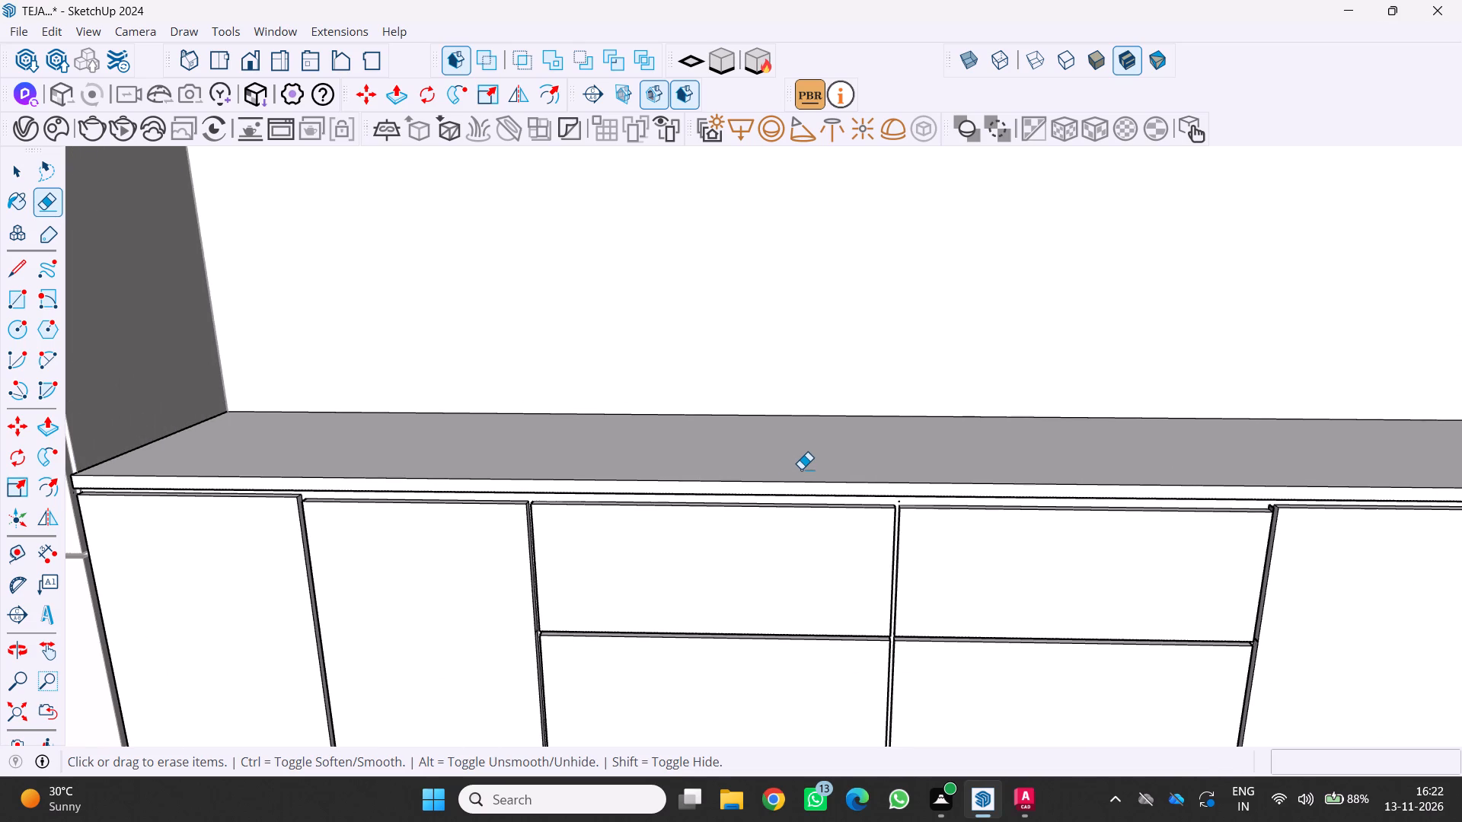
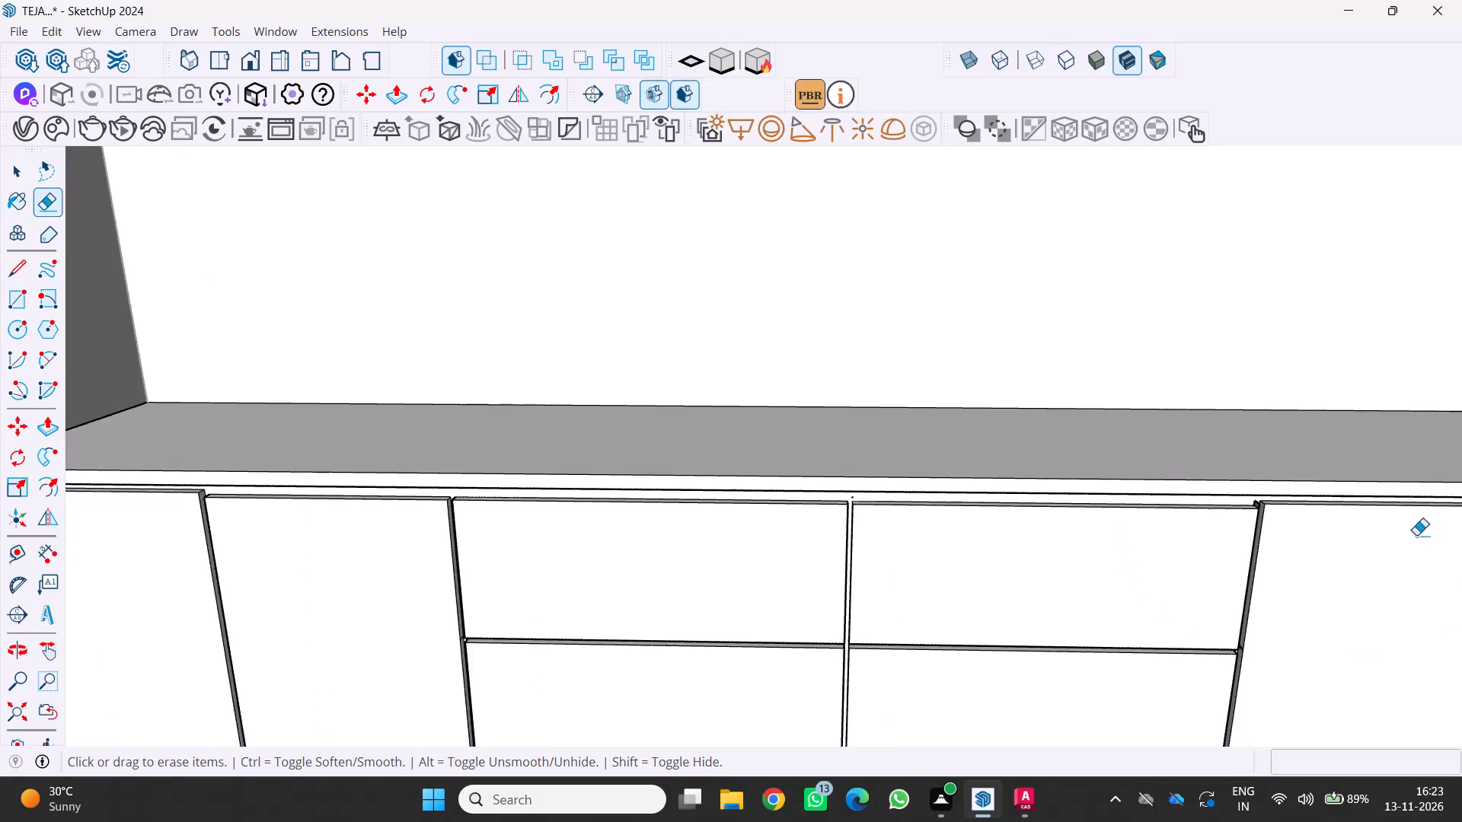
Erase the leftover fin and its stray edges standing above the far upper corner of the lowered upper-right drawer front.
middle_drag(1253, 516, 1198, 519)
scroll(1211, 521, up, 9)
key(e)
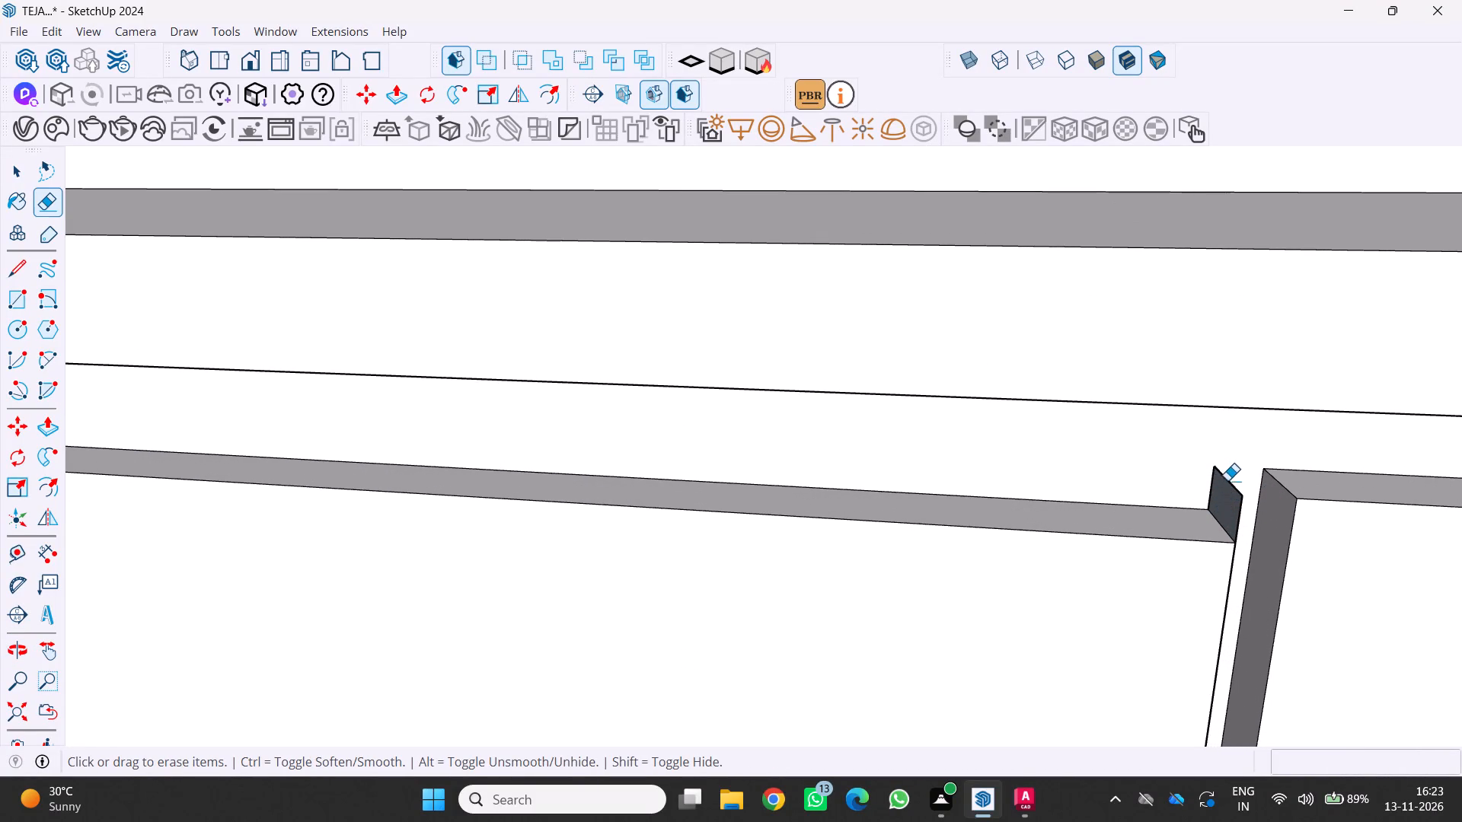
click(1234, 486)
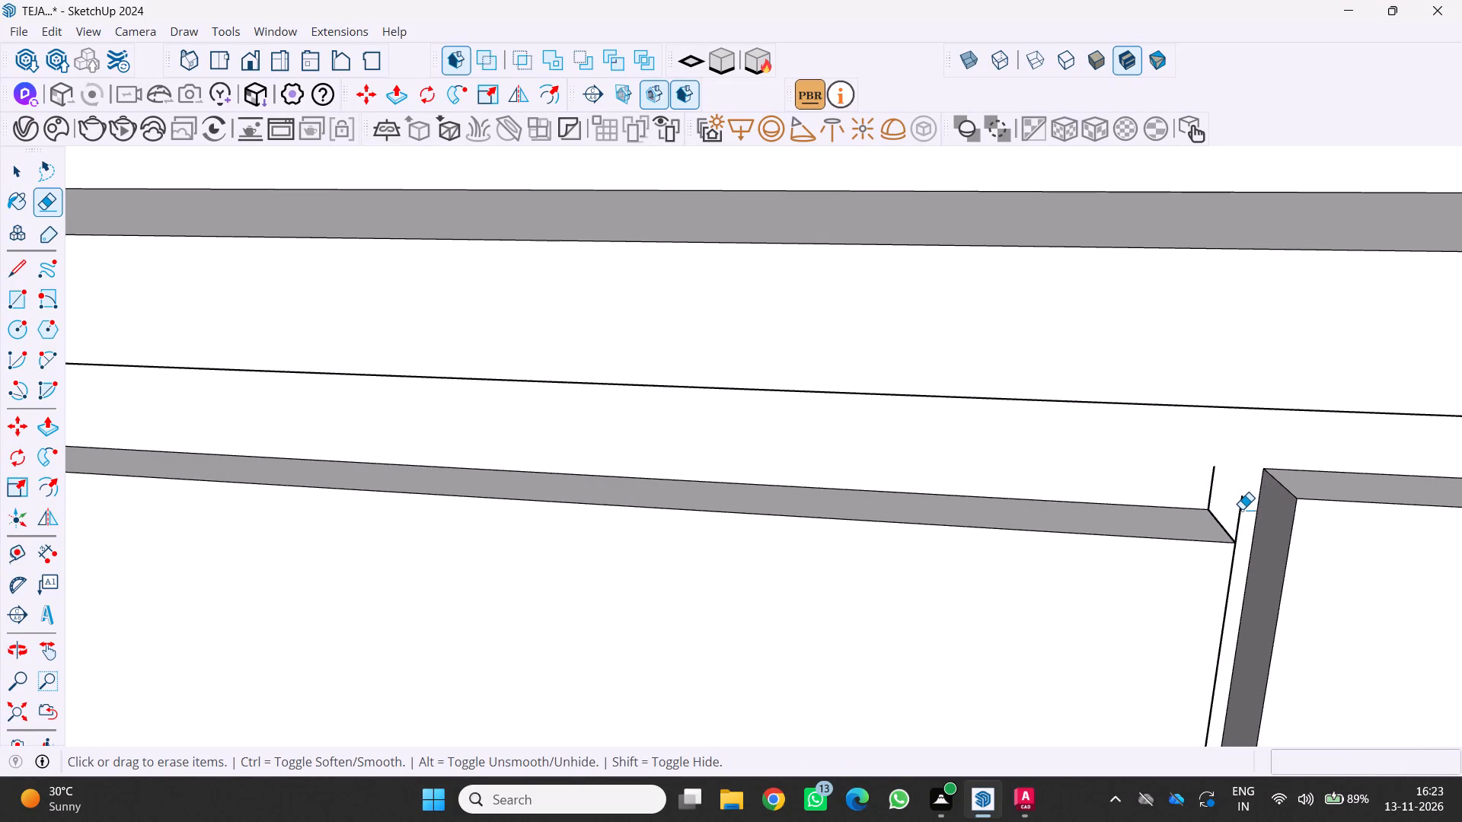
click(1242, 509)
scroll(1240, 508, up, 12)
middle_drag(1211, 493, 1080, 557)
middle_click(1080, 557)
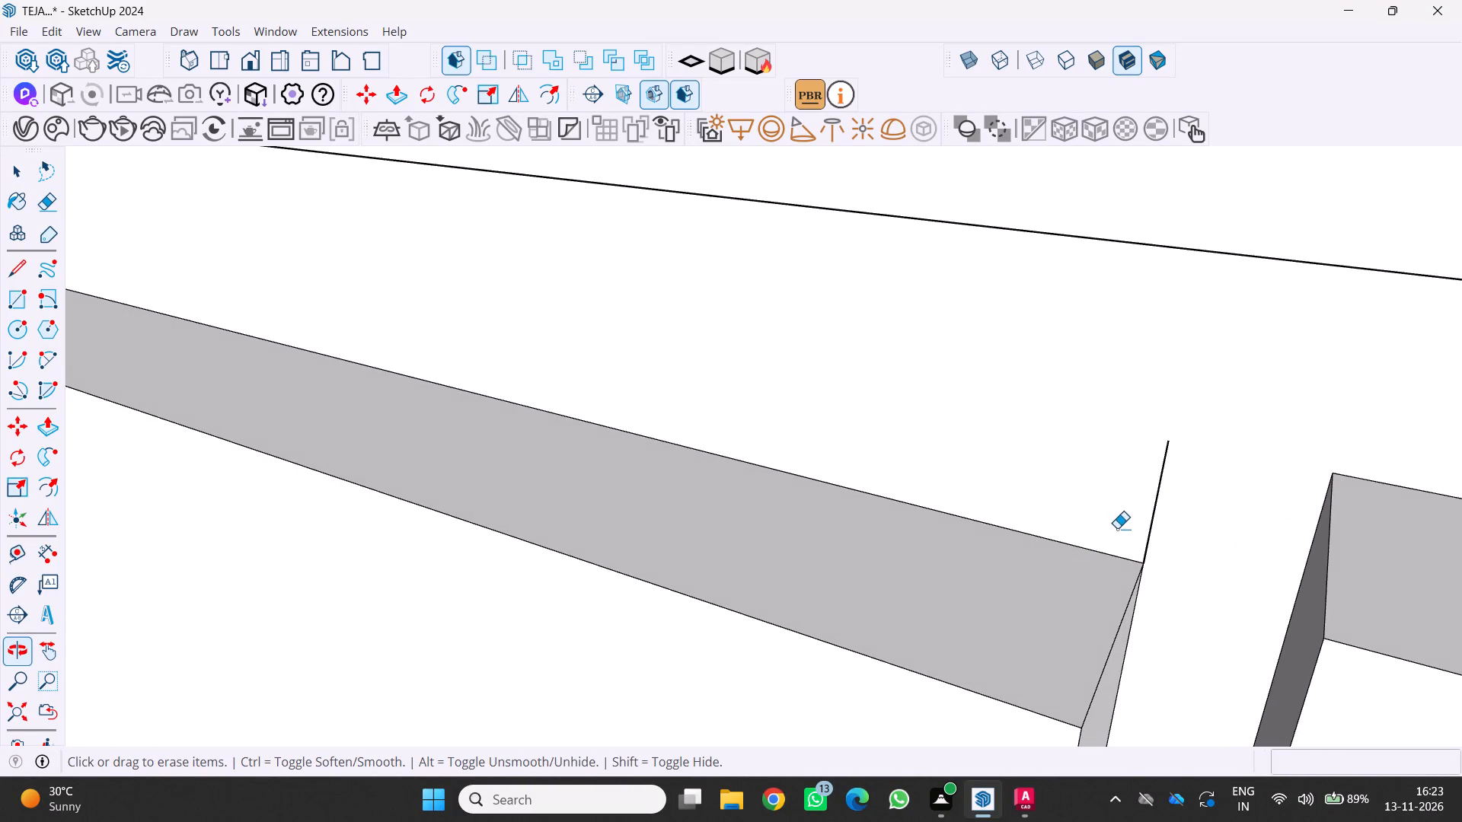
click(1157, 500)
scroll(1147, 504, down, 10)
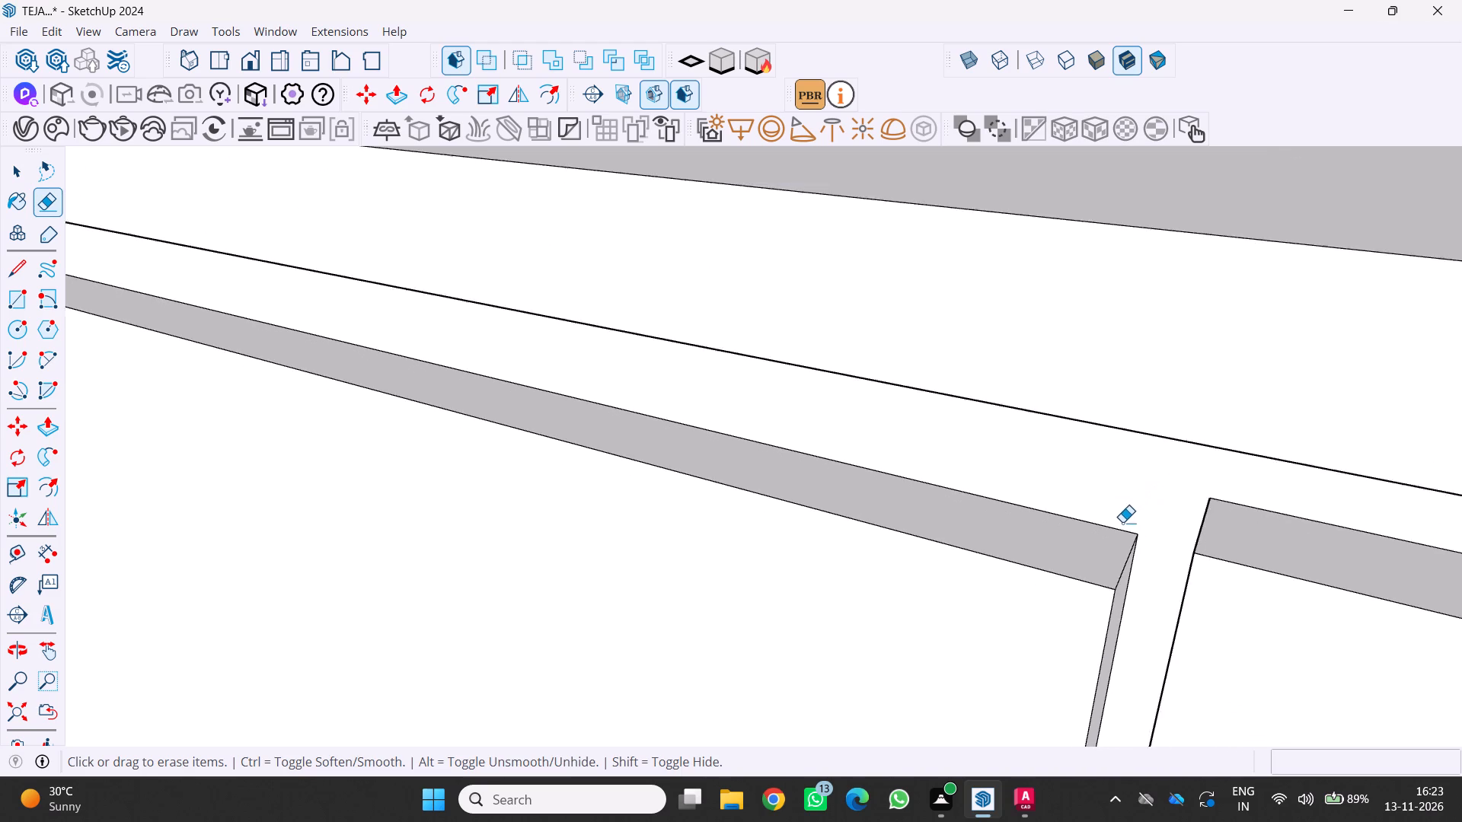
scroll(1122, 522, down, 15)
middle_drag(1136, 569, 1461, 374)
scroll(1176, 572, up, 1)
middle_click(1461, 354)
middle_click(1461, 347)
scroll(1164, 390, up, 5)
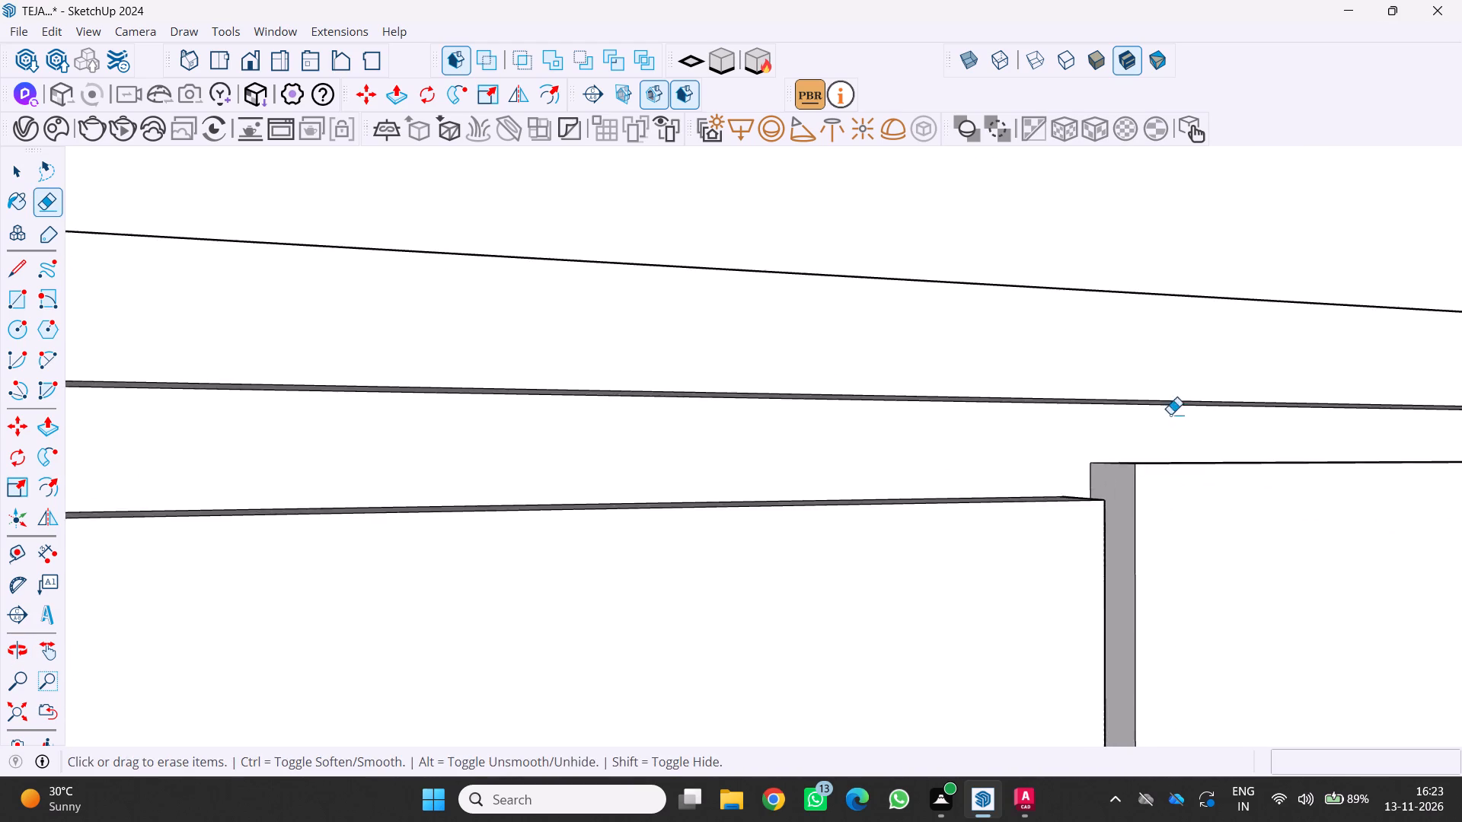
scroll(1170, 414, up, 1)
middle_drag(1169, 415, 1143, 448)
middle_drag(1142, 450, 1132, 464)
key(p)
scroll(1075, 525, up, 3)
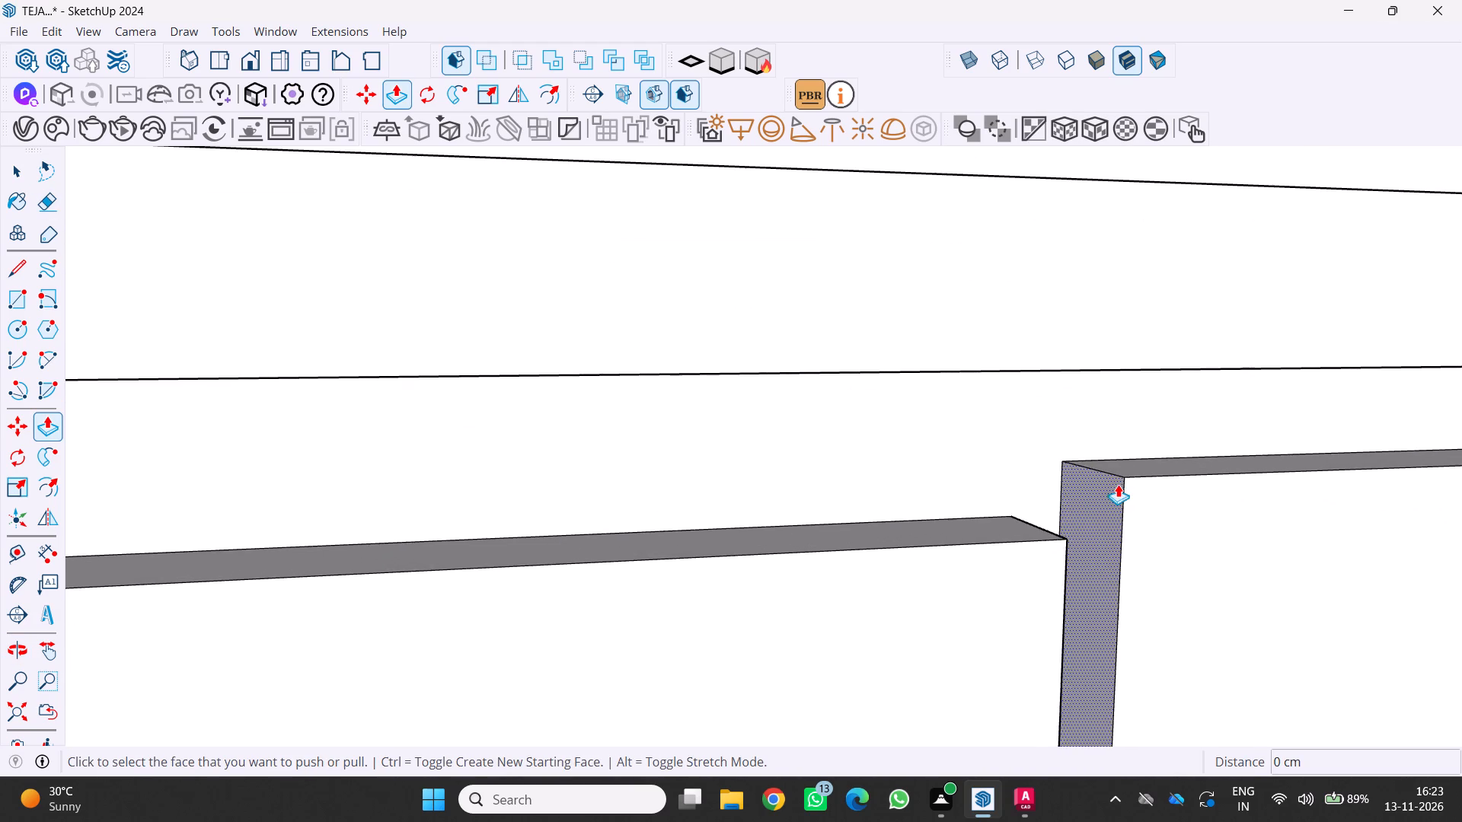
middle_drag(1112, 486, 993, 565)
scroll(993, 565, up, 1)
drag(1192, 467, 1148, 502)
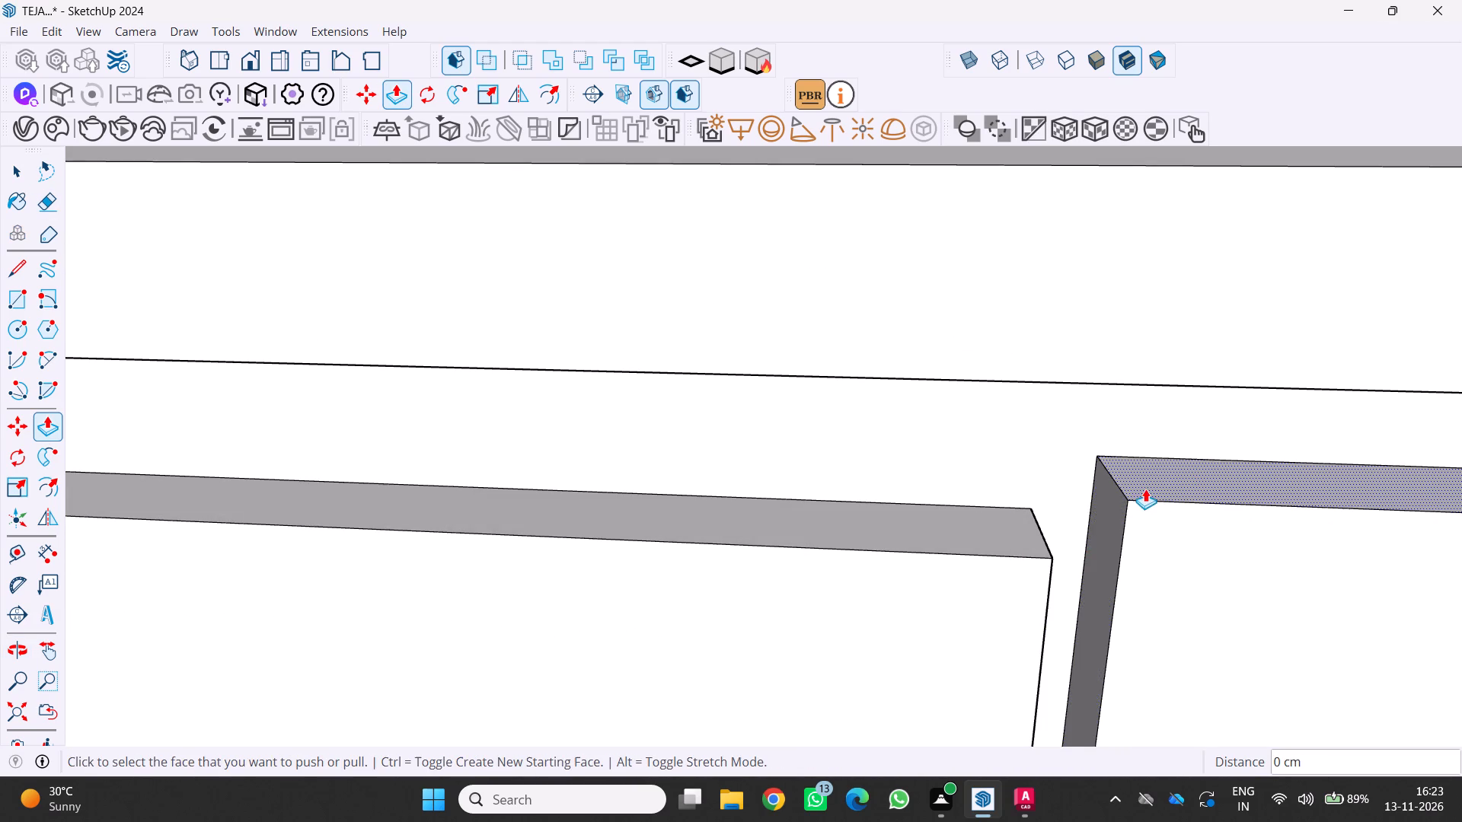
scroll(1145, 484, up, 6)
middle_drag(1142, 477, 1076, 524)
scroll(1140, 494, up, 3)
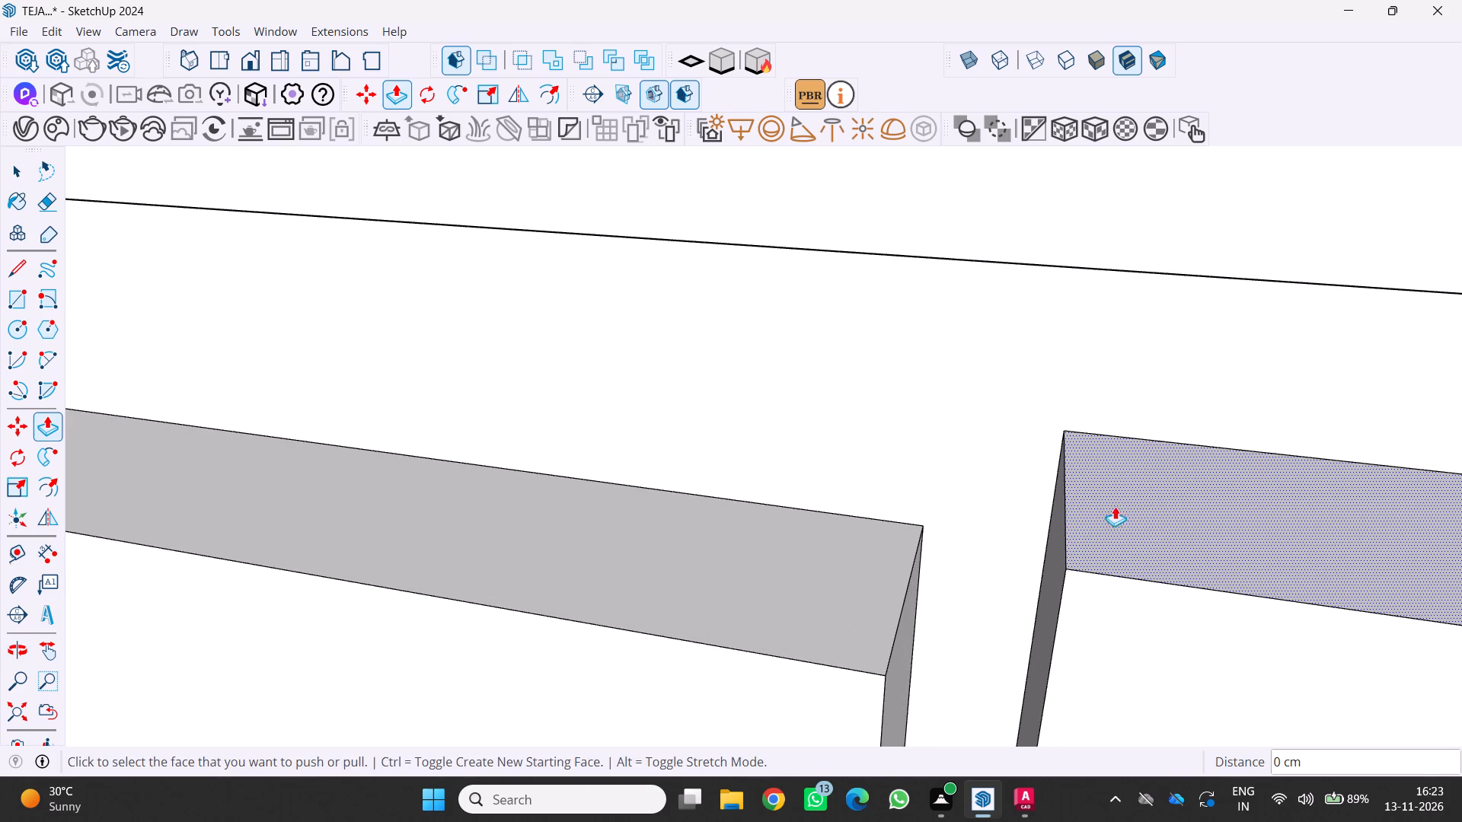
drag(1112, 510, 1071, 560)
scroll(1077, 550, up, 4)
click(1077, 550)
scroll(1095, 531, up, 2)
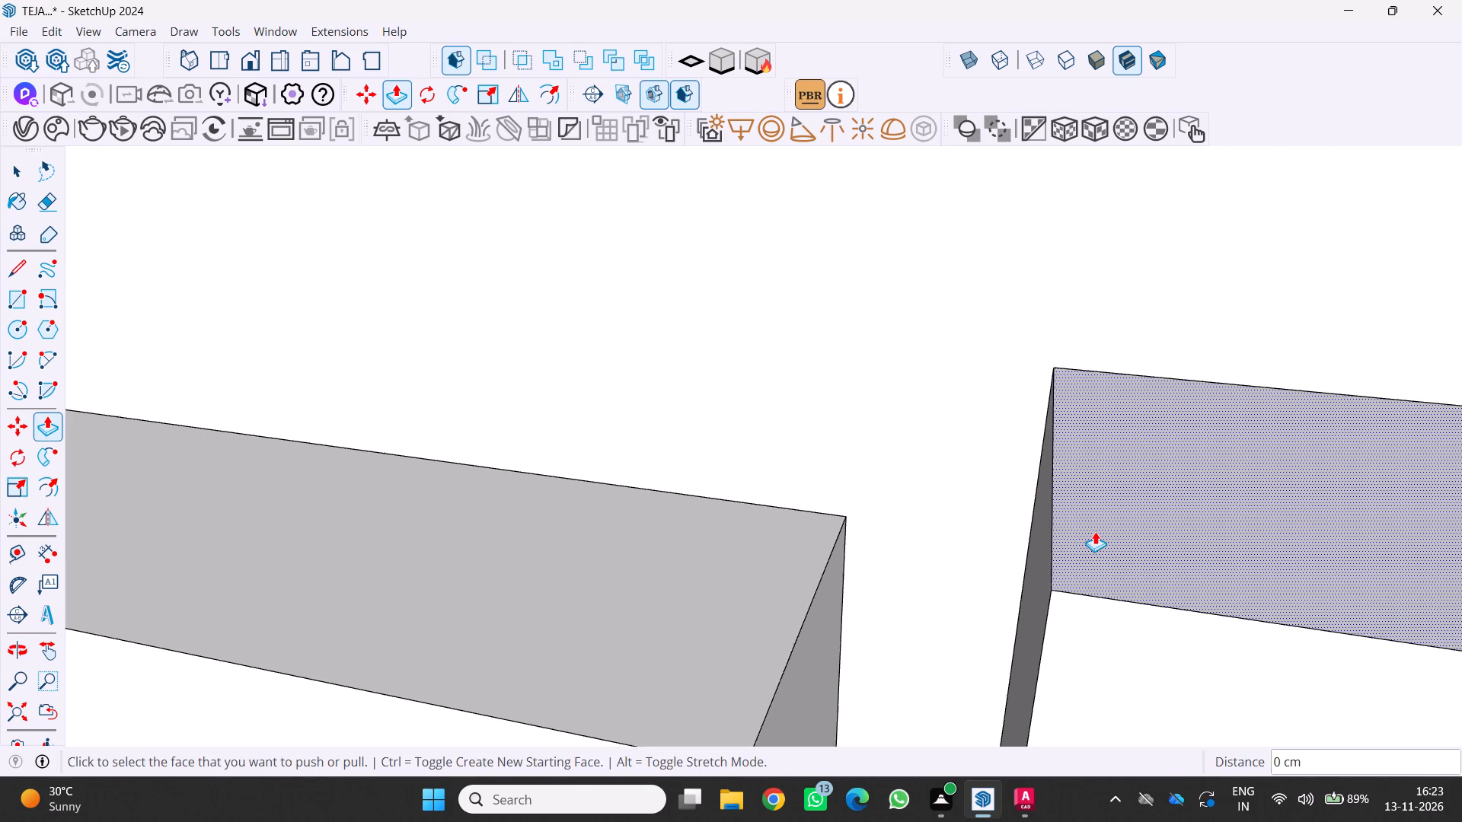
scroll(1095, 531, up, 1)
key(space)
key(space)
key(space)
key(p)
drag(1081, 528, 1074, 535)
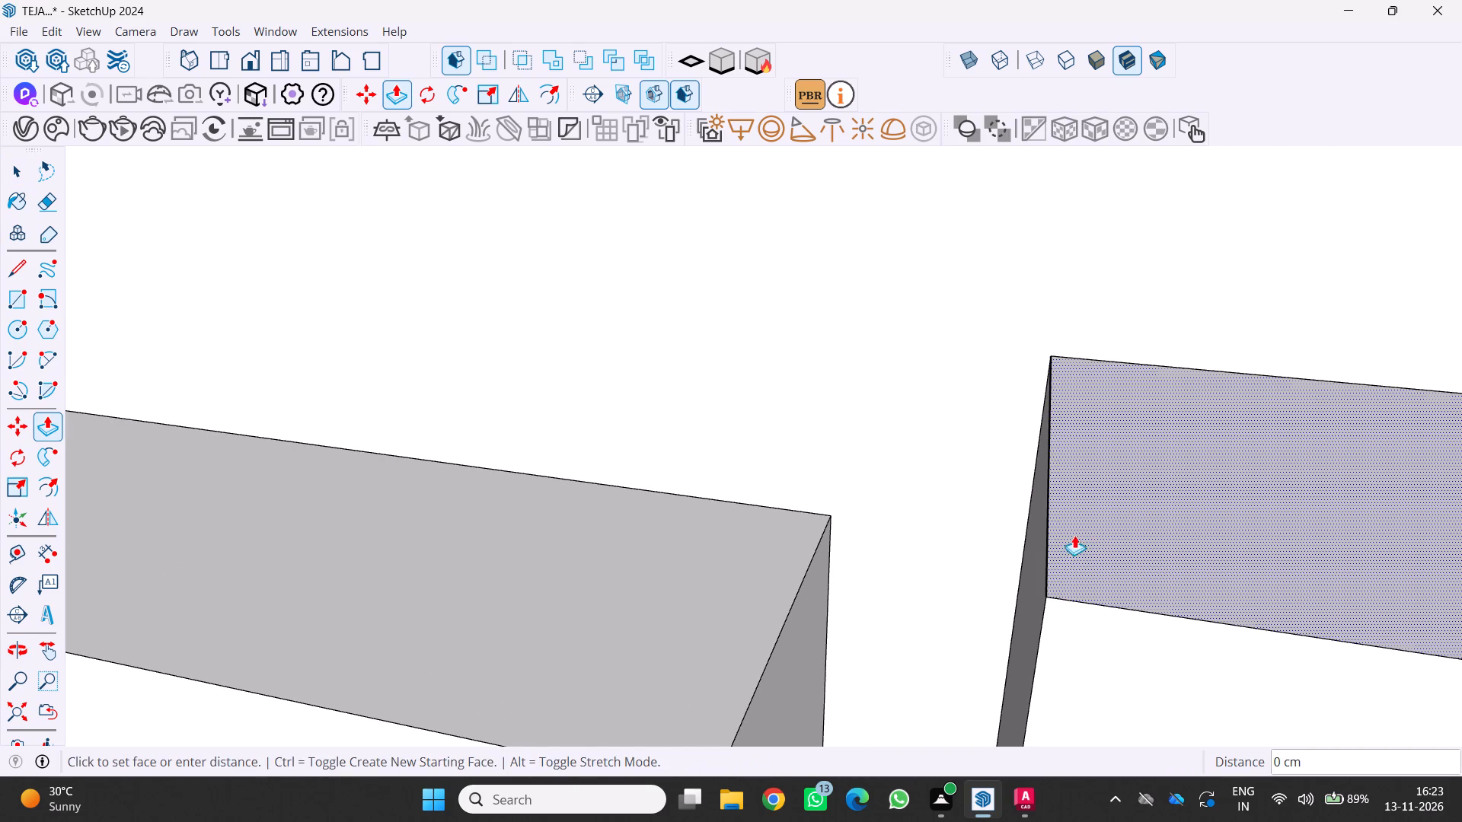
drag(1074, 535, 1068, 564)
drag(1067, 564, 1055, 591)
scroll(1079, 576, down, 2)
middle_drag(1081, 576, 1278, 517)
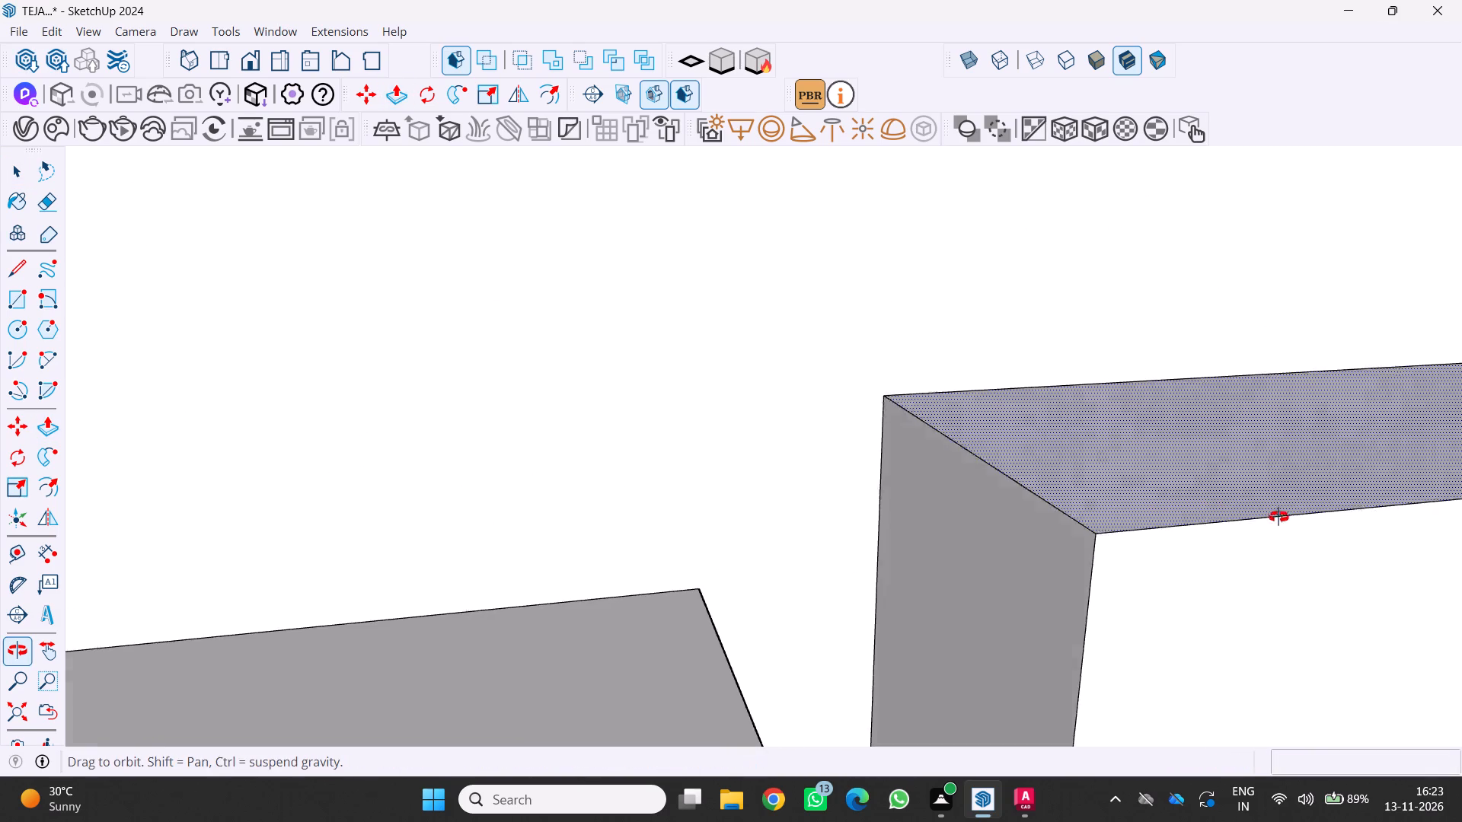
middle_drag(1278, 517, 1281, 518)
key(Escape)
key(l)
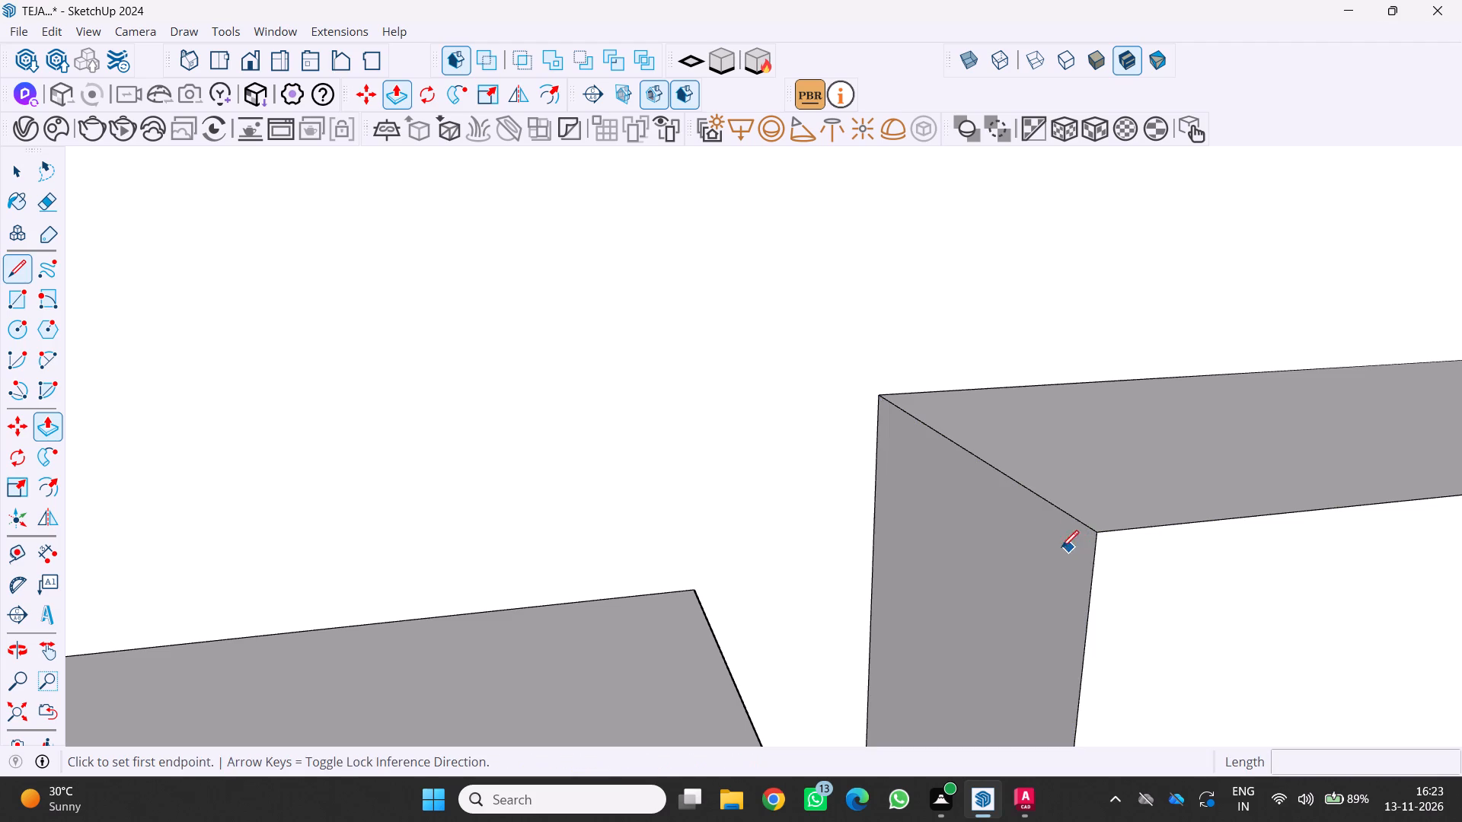
Copy the short top edge on the near side face of the door front beside the drawers 1 cm downward.
key(space)
click(1065, 511)
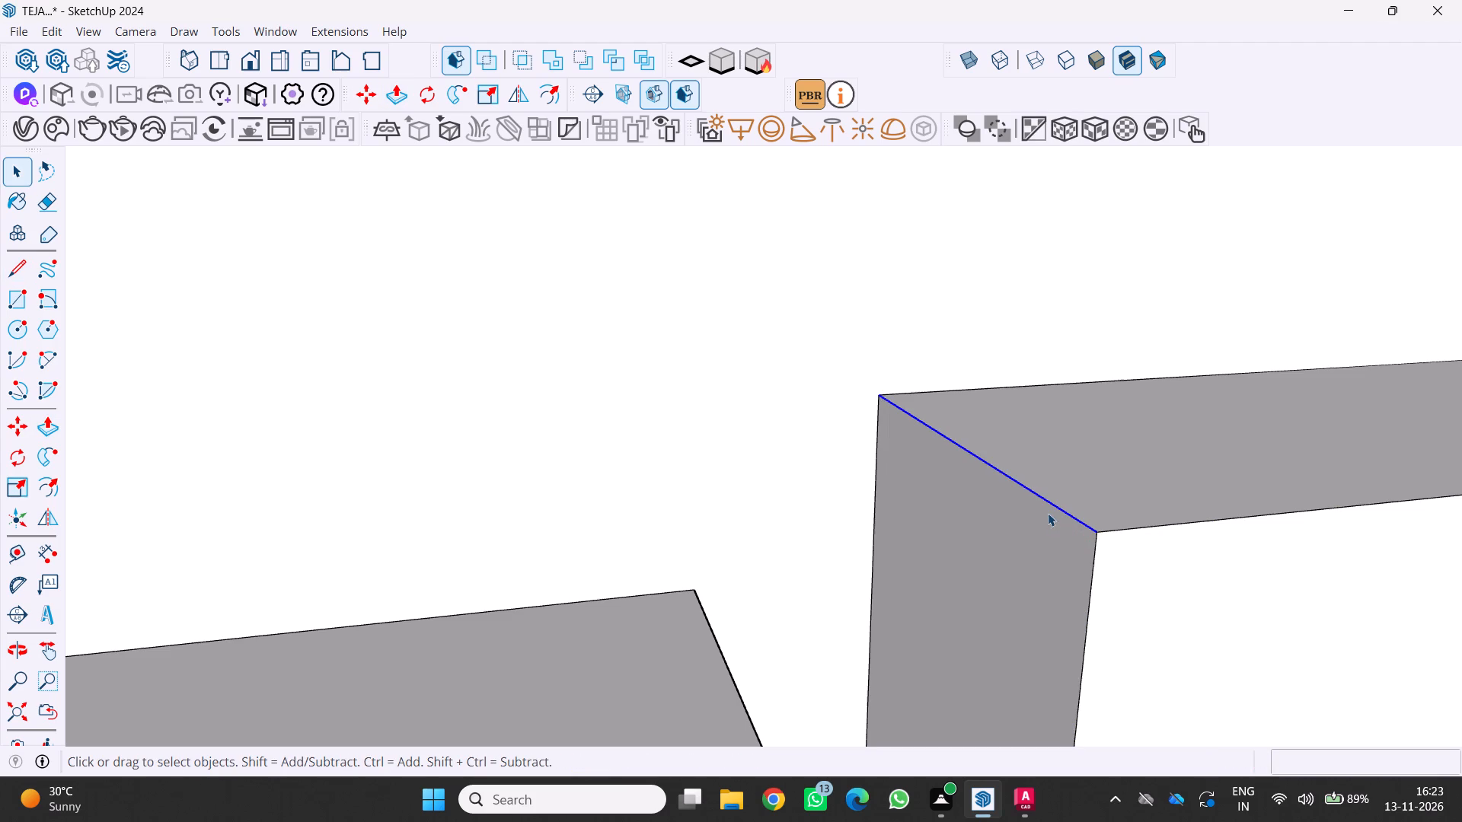
key(m)
scroll(1121, 546, up, 2)
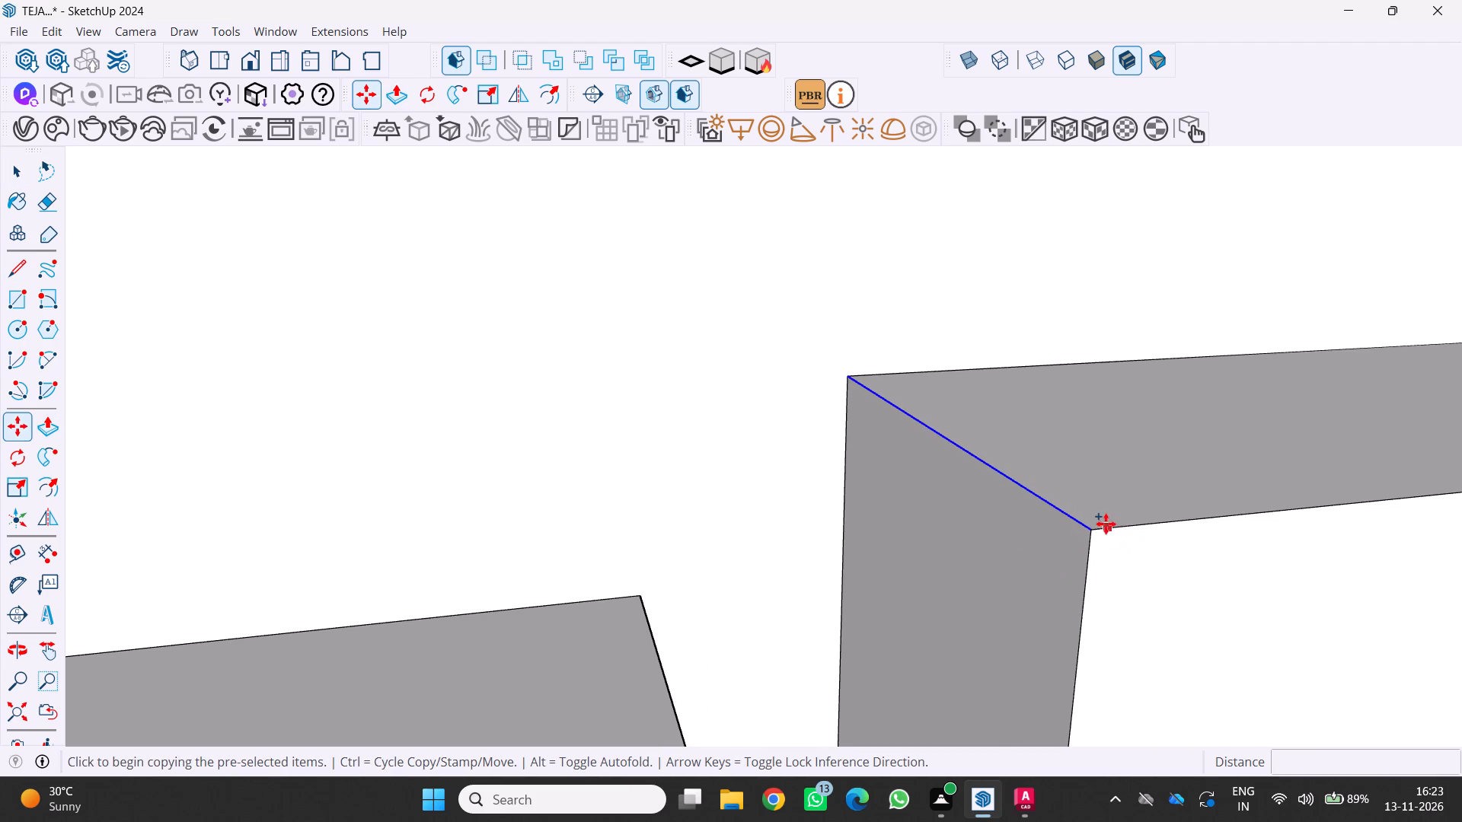
click(1100, 527)
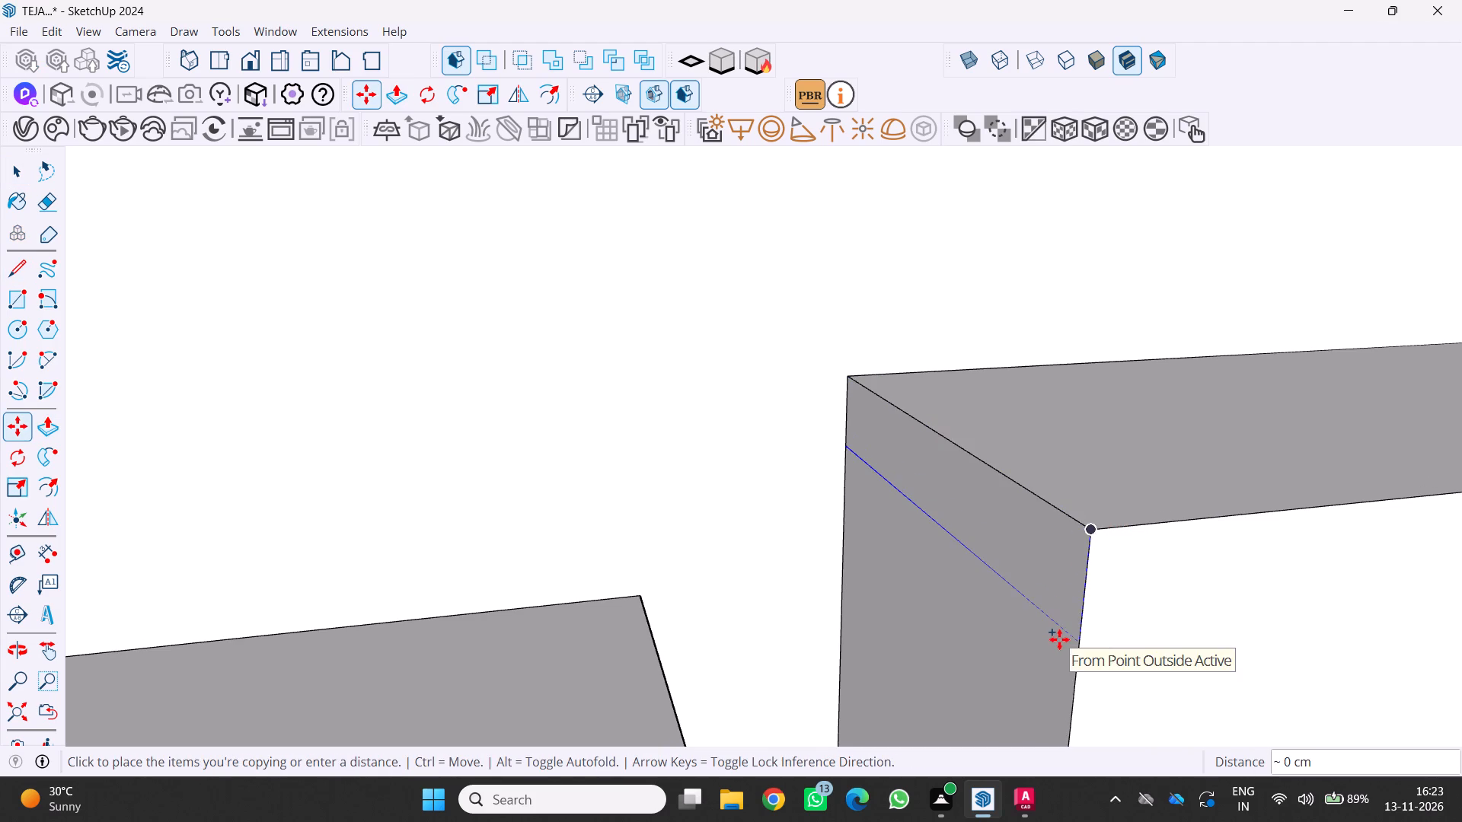
scroll(1074, 651, up, 3)
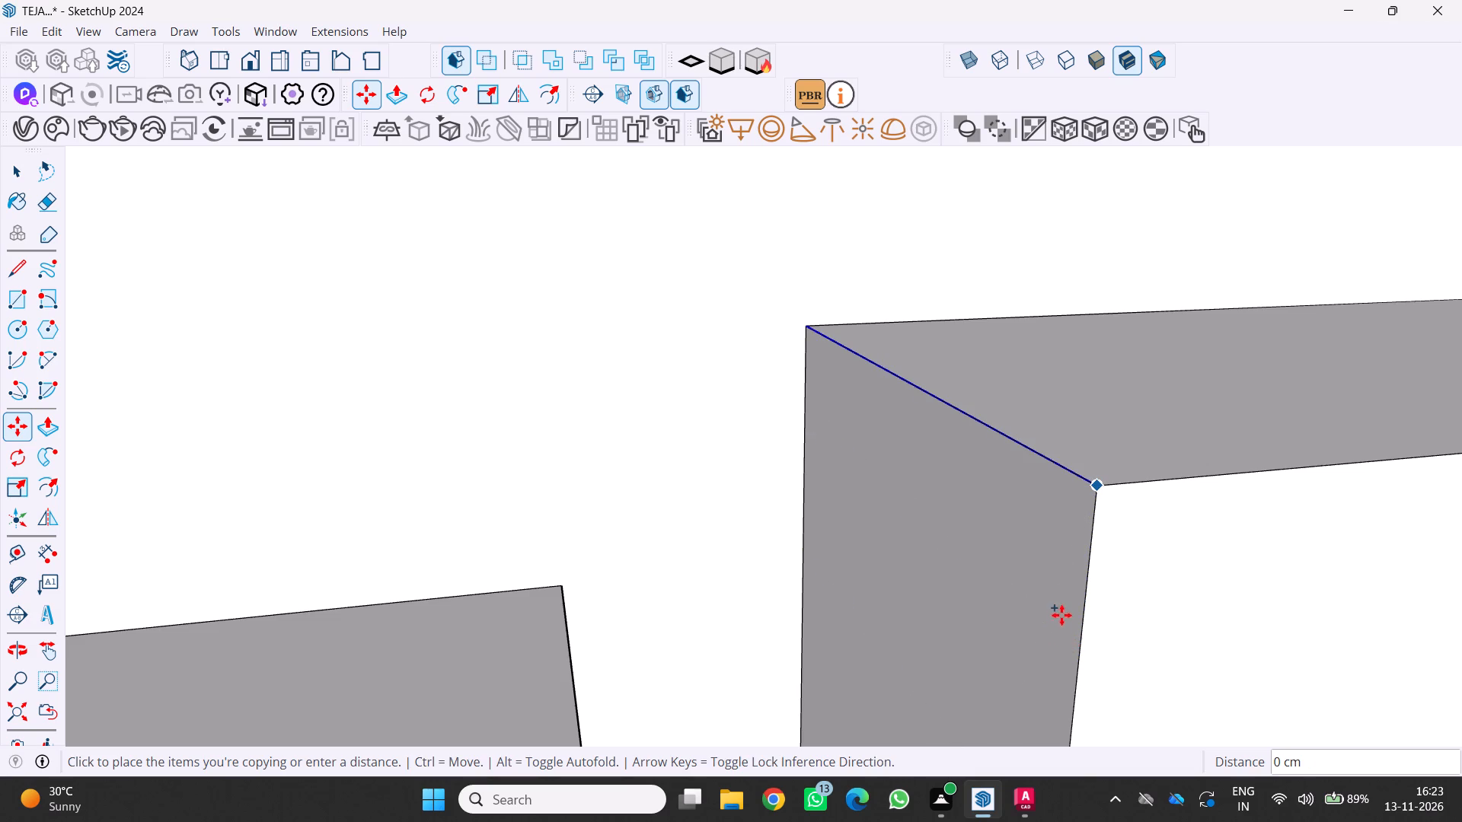
scroll(1066, 677, down, 4)
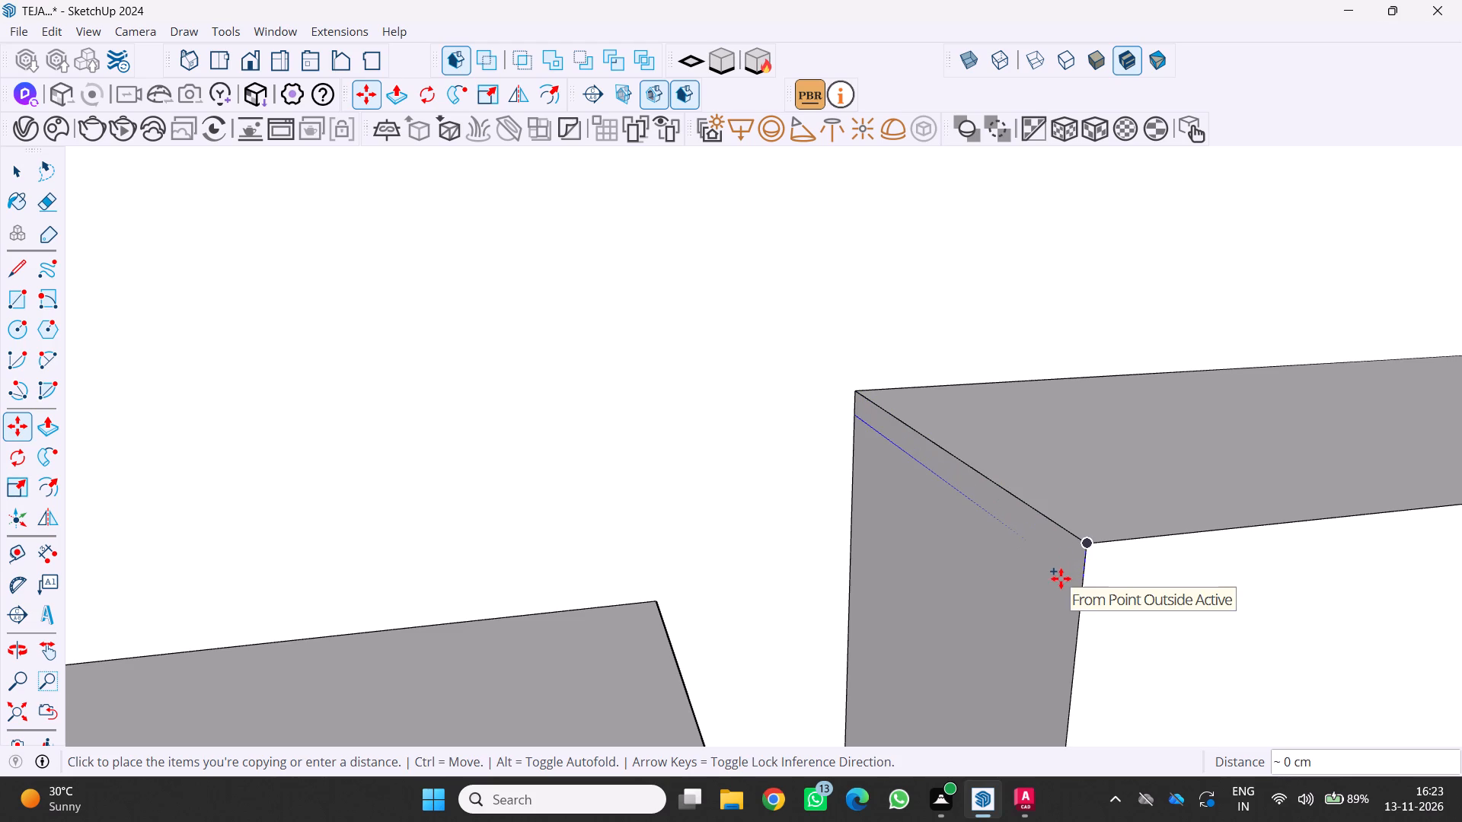
key(1)
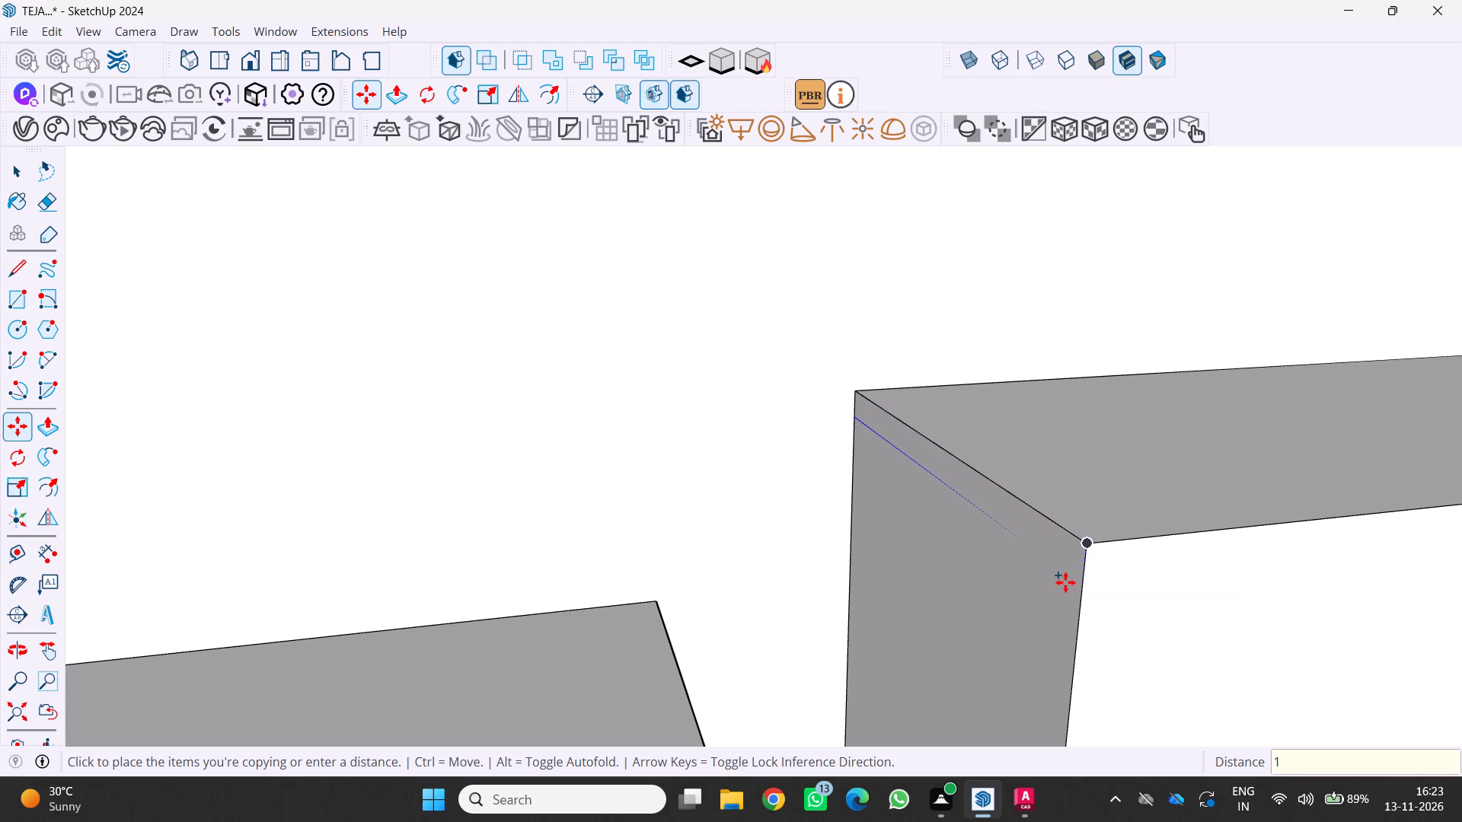
key(Return)
Push the top face of the door front beside the drawers down level with the copied edge.
scroll(1071, 607, down, 8)
middle_drag(1042, 597, 1127, 594)
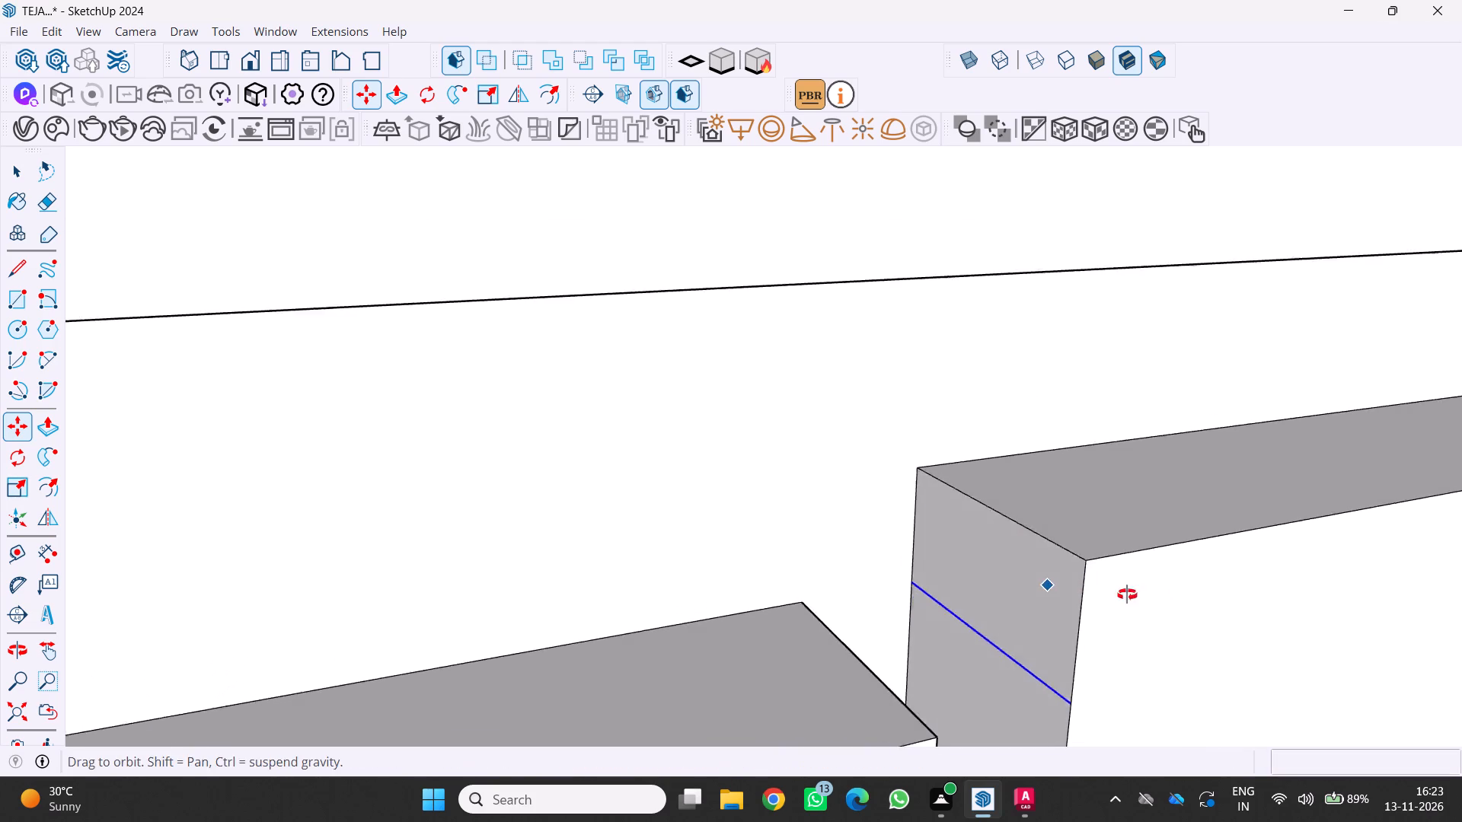
middle_drag(1127, 594, 1216, 550)
key(p)
drag(1022, 579, 1189, 492)
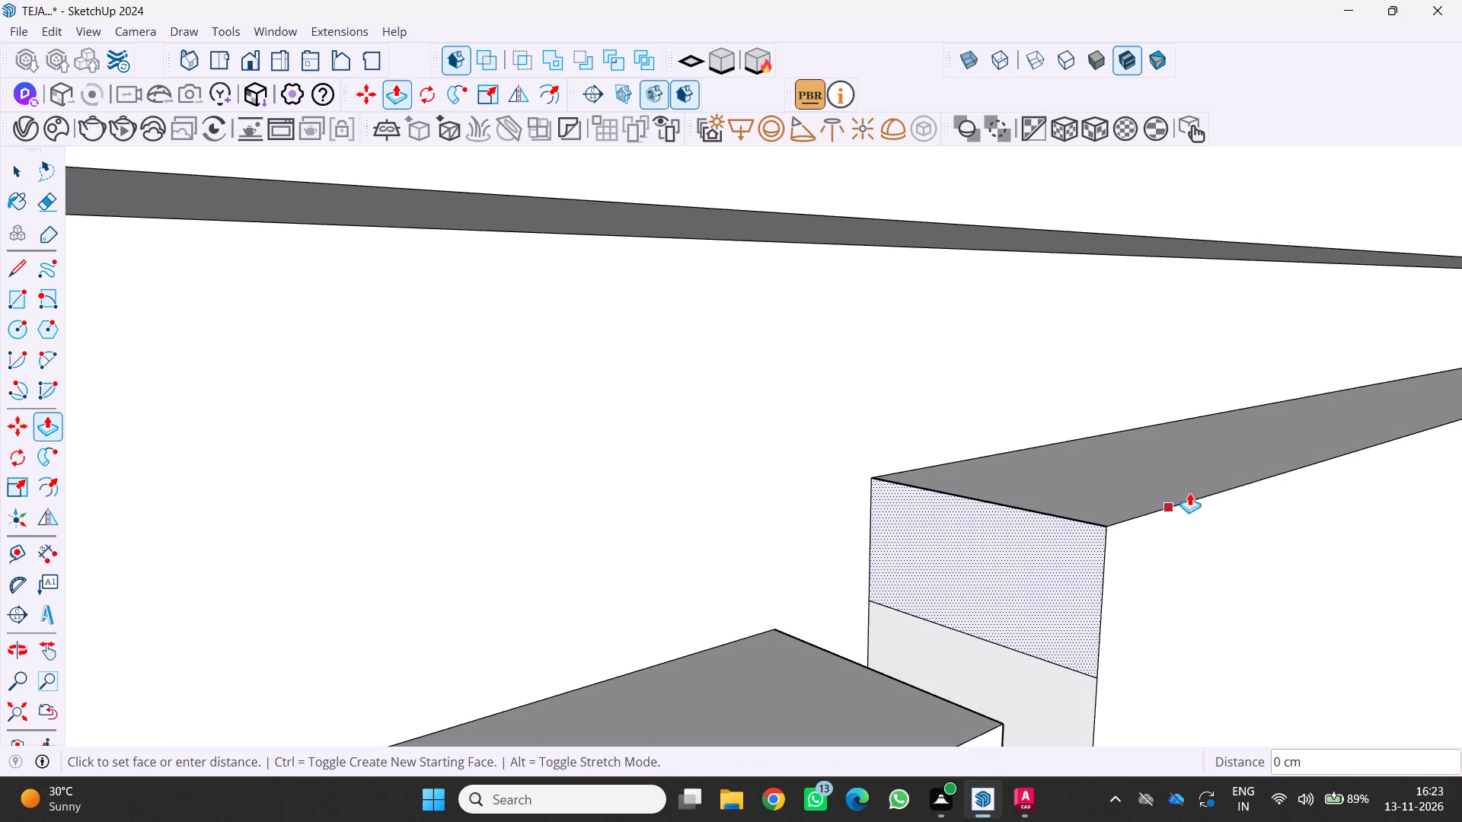
drag(1189, 492, 1176, 501)
drag(1006, 592, 1142, 521)
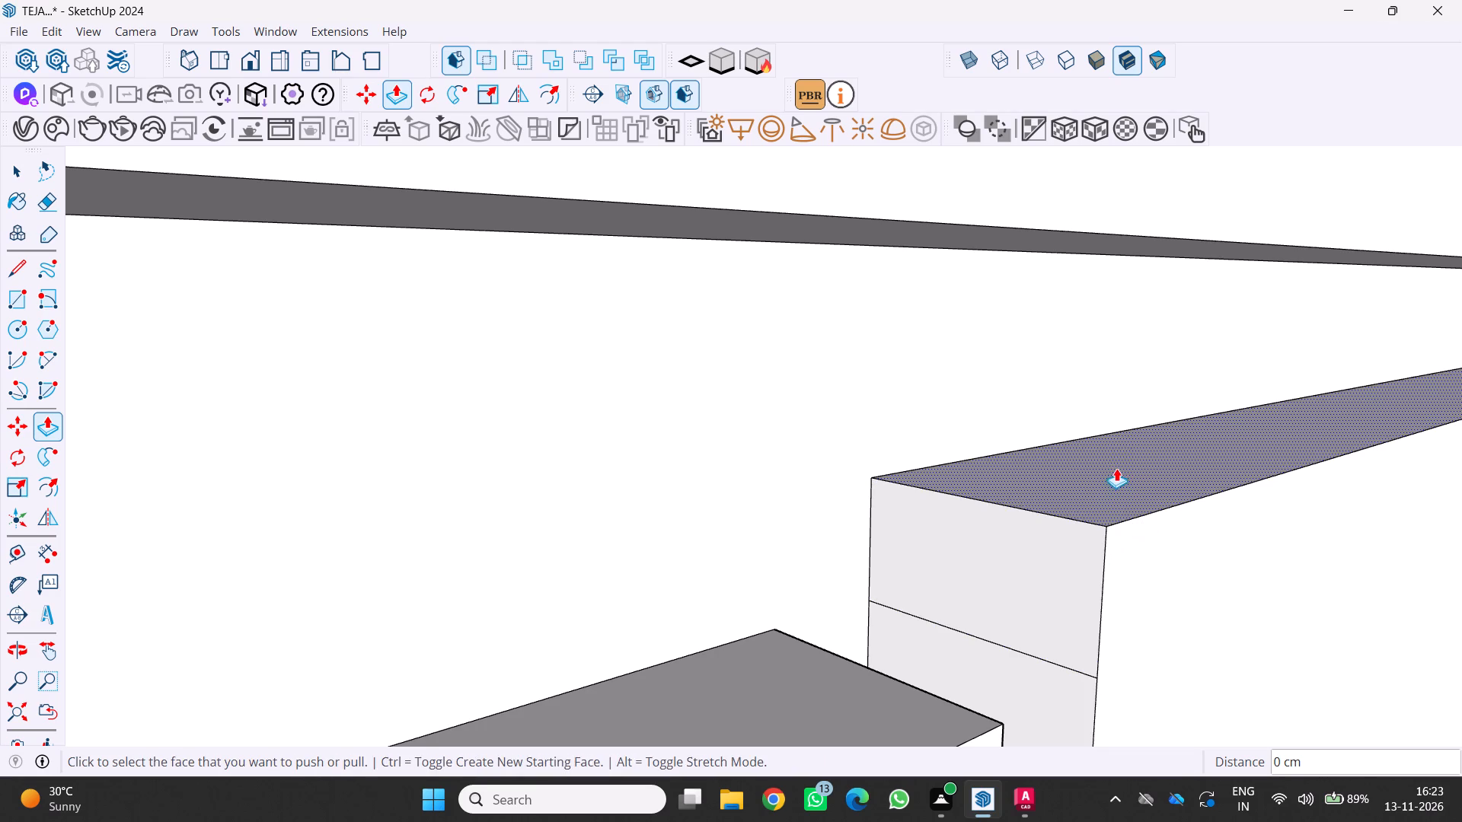
drag(1118, 466, 1112, 560)
Erase the leftover fin and its edges above the near upper corner of the lowered door front beside the drawers.
middle_drag(1065, 604, 998, 616)
scroll(1065, 605, up, 1)
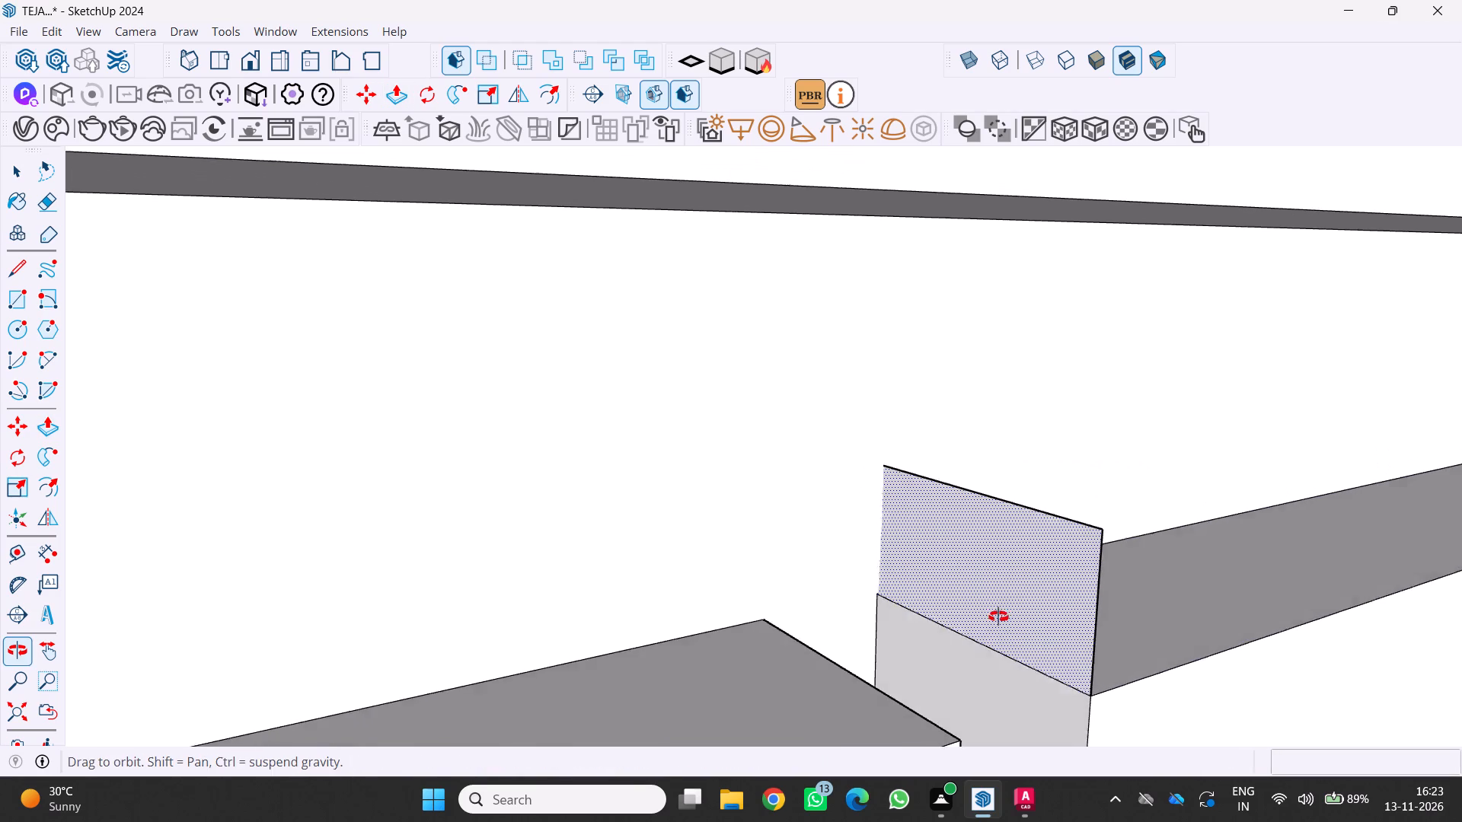
middle_drag(998, 616, 997, 616)
key(e)
drag(1092, 626, 1148, 617)
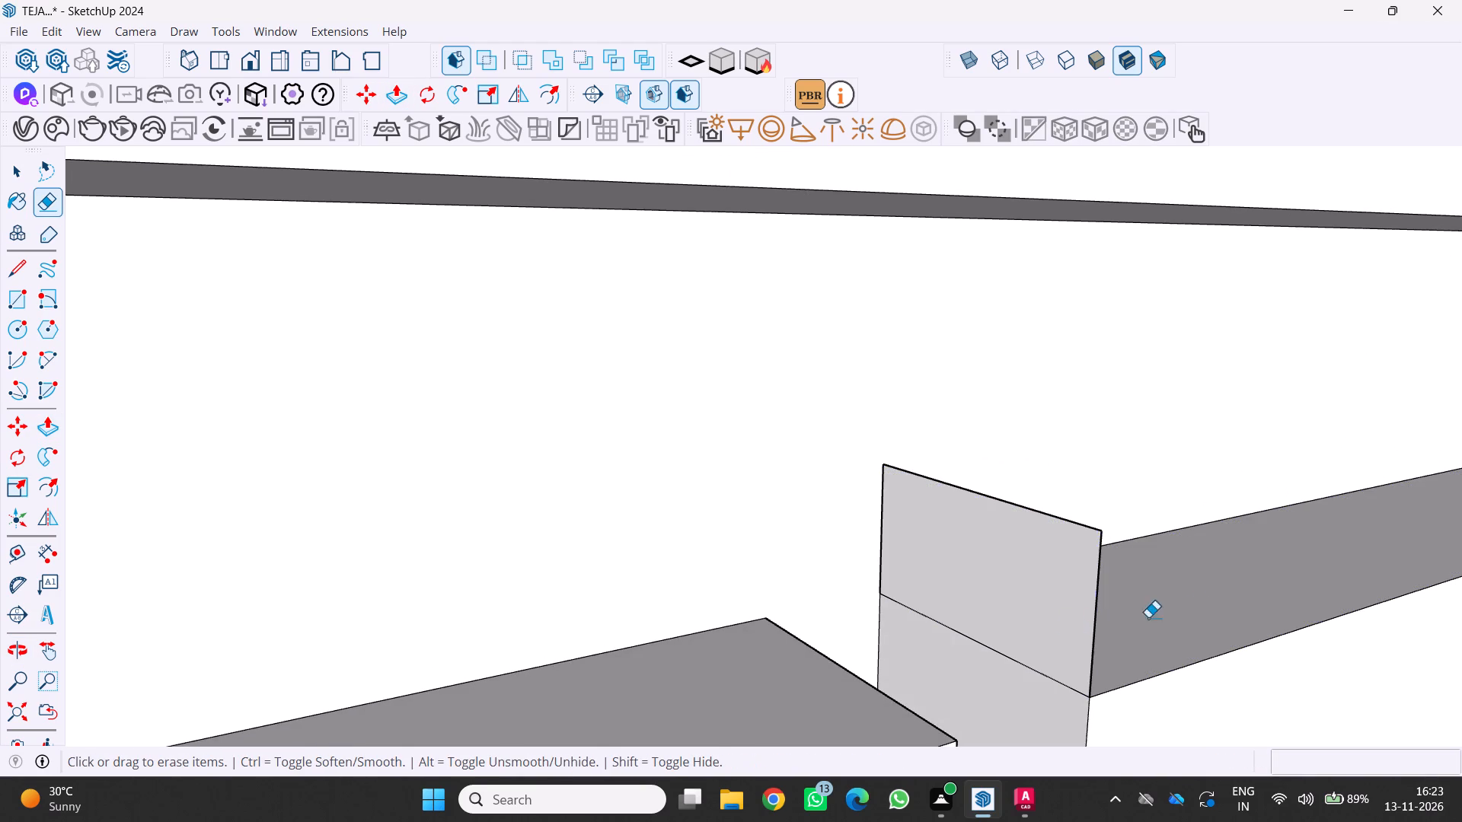
drag(1148, 617, 1192, 610)
drag(1071, 530, 1220, 487)
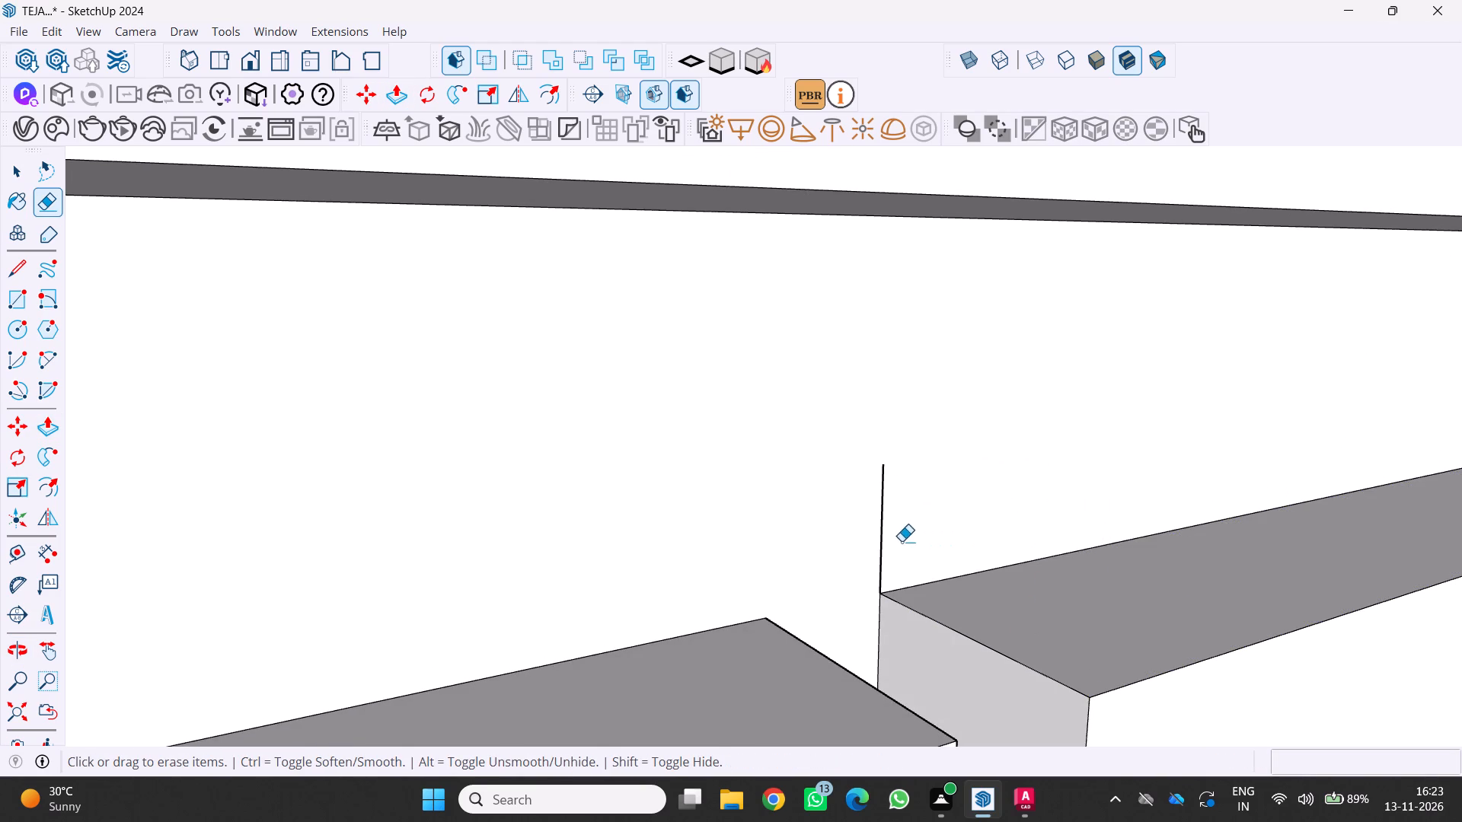
click(883, 524)
Erase the leftover fin and its stray edges above the same door front's far upper corner, next to the end door.
scroll(1022, 639, down, 9)
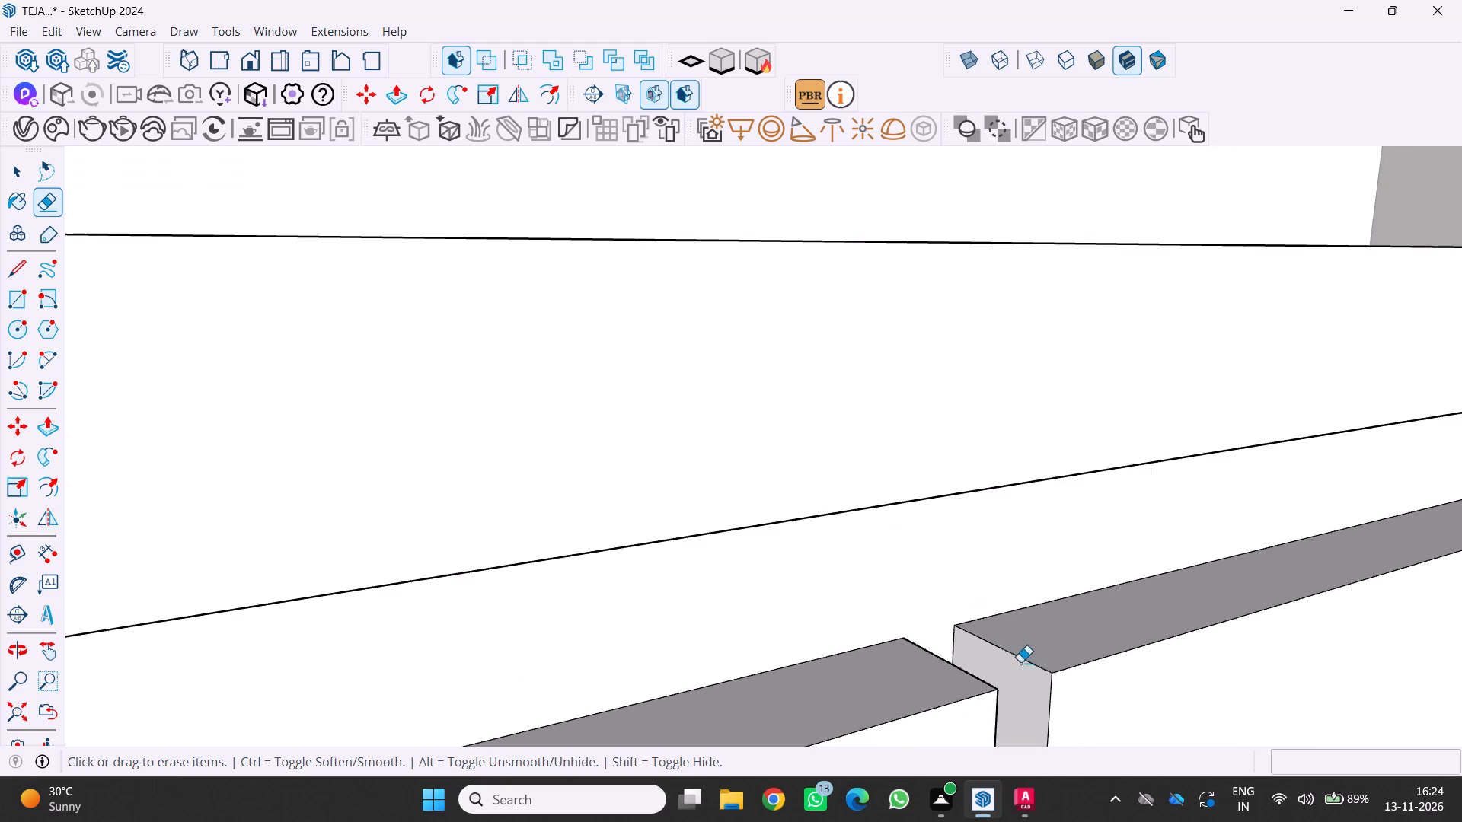
scroll(1020, 662, down, 20)
scroll(1020, 662, down, 14)
scroll(1050, 566, down, 1)
middle_click(1055, 569)
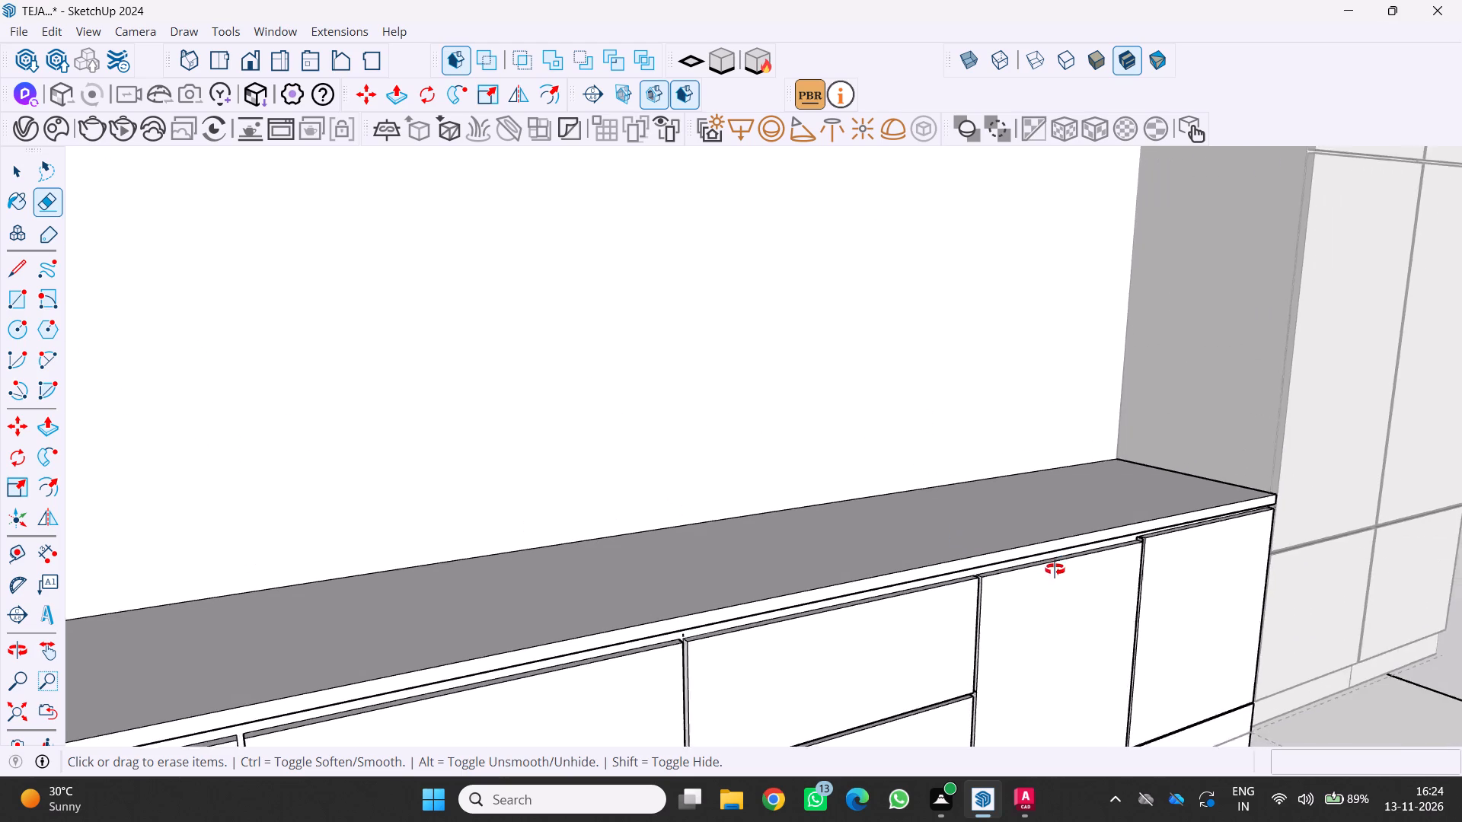
middle_drag(1052, 573, 924, 604)
middle_click(922, 604)
scroll(966, 616, up, 3)
middle_drag(912, 669, 935, 574)
scroll(915, 664, up, 1)
middle_click(935, 574)
scroll(992, 464, up, 9)
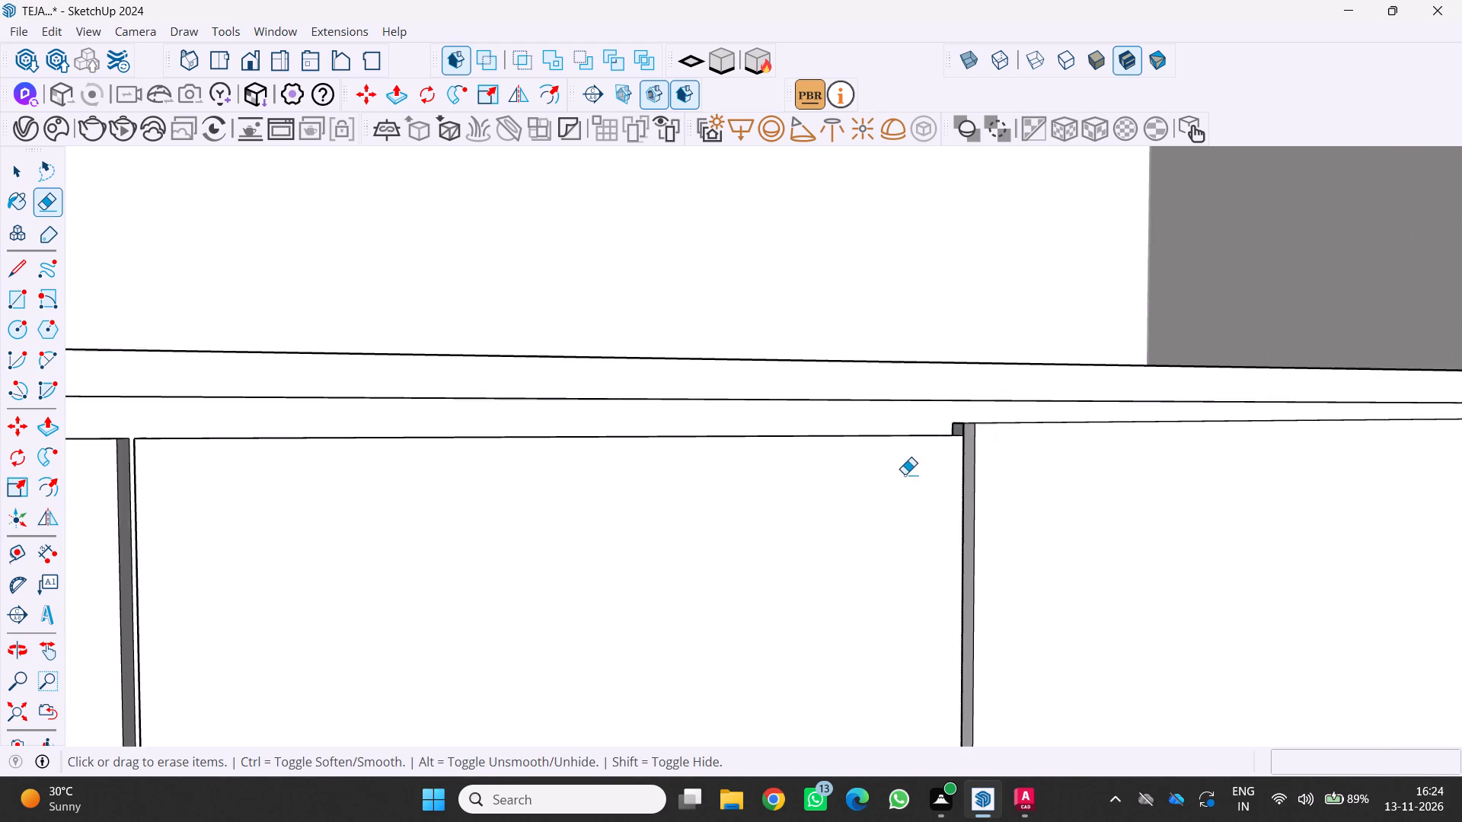
scroll(905, 474, up, 3)
middle_drag(915, 476, 857, 577)
scroll(1028, 342, up, 11)
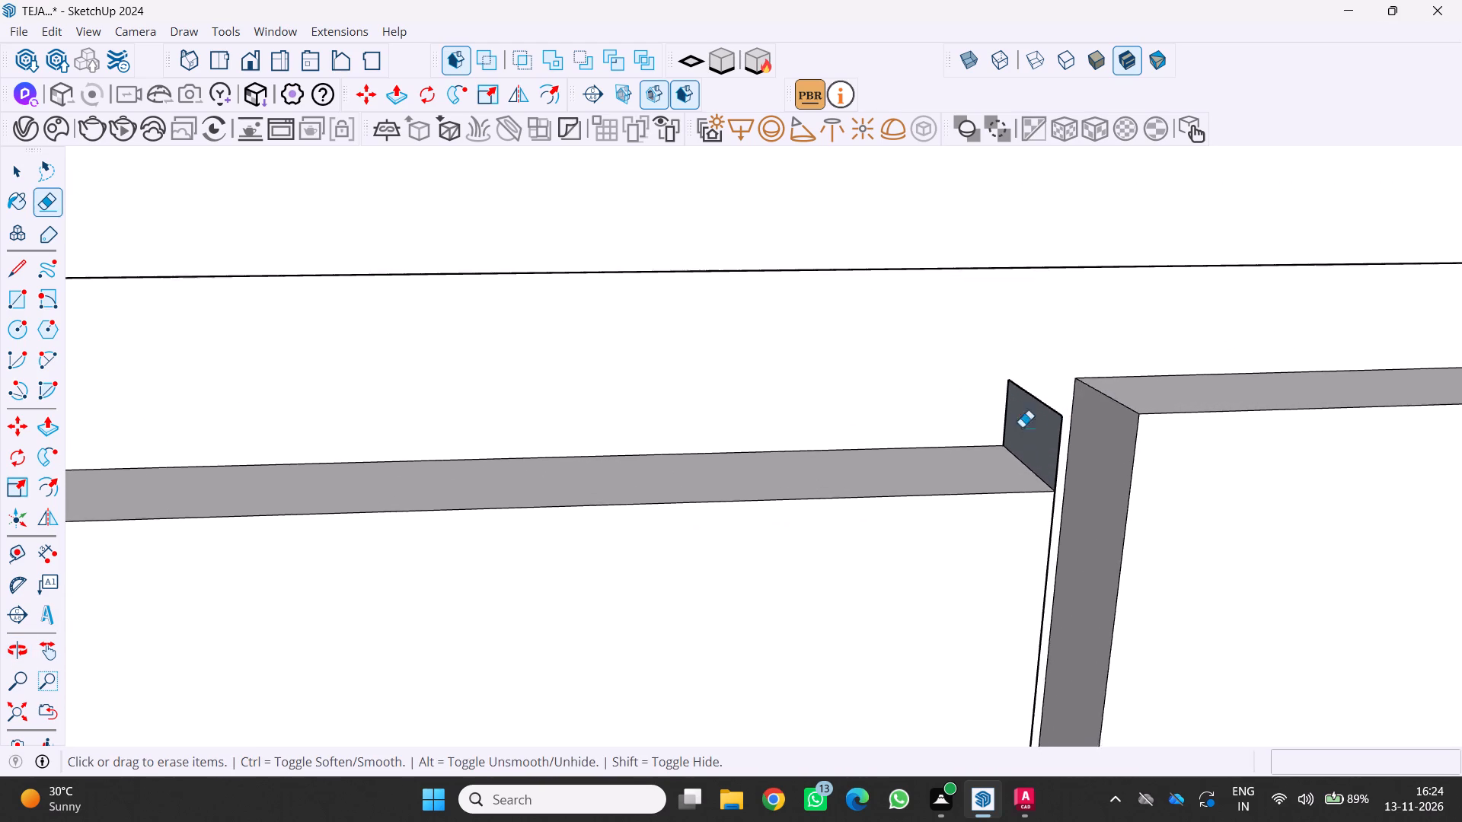
scroll(1022, 427, up, 3)
middle_drag(1052, 438, 931, 523)
scroll(1065, 516, up, 4)
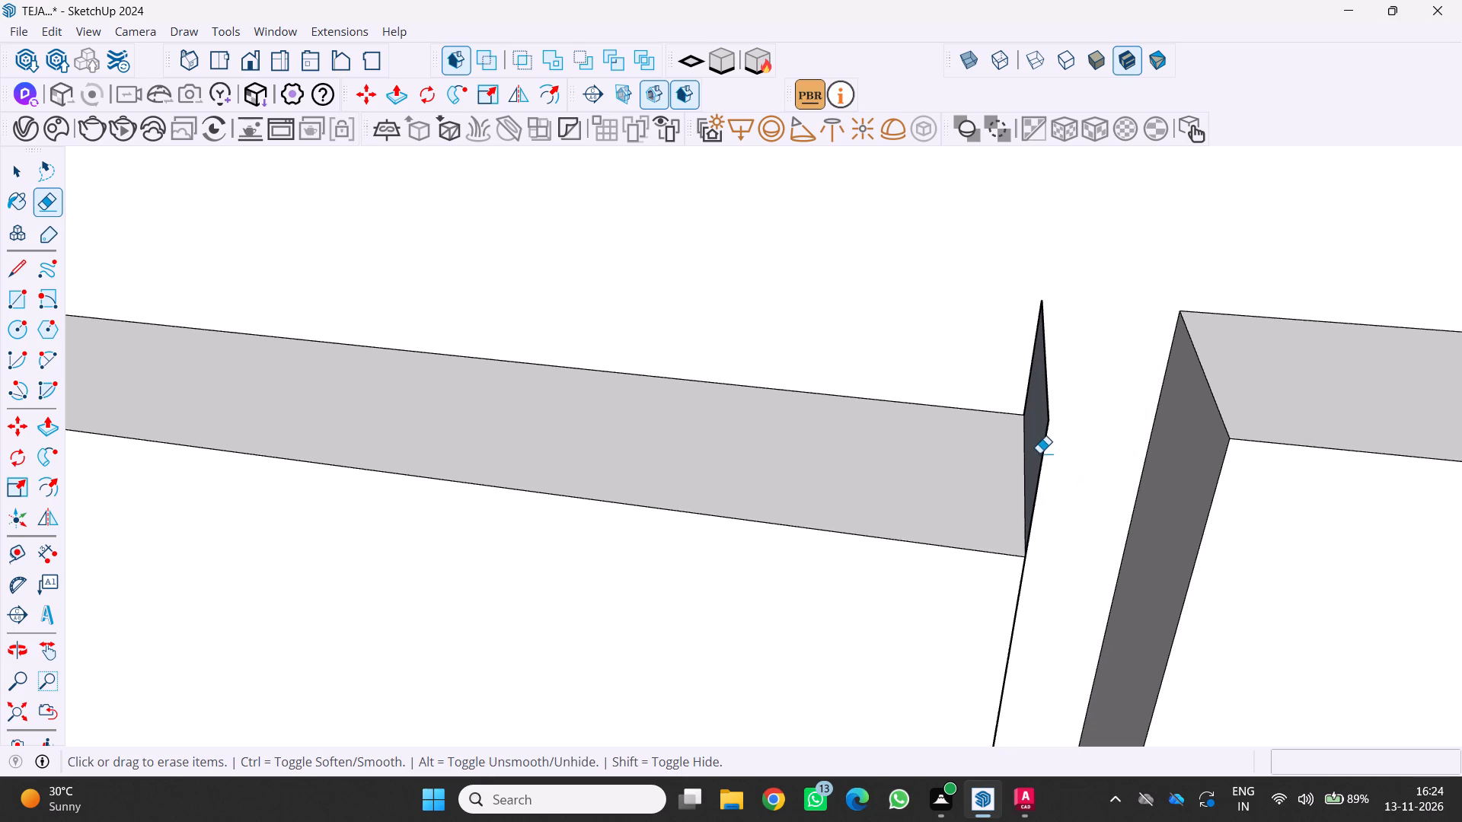
click(1039, 453)
middle_drag(1052, 450, 981, 380)
scroll(1052, 450, up, 1)
middle_click(981, 380)
scroll(1004, 307, up, 3)
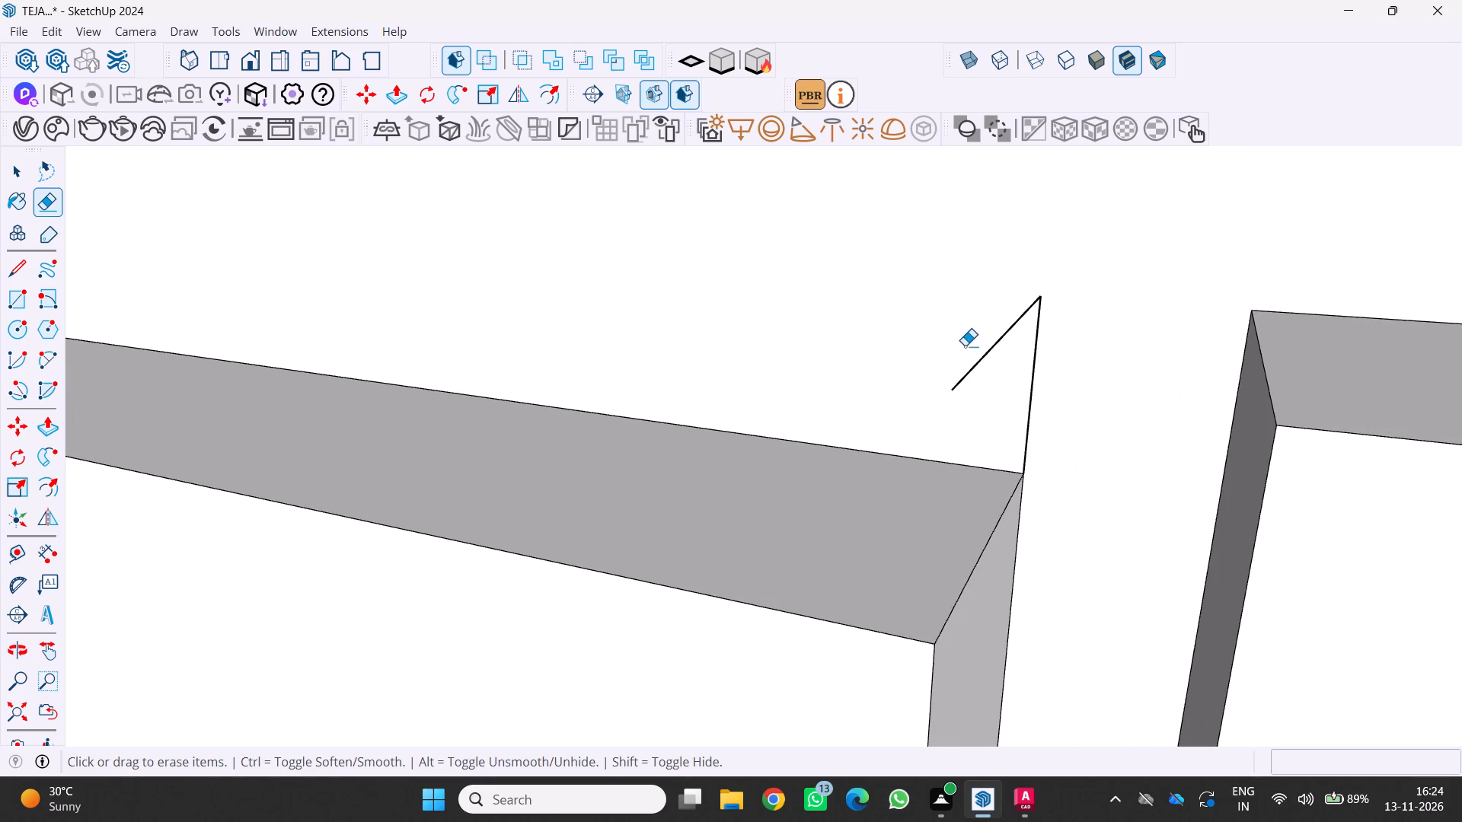
drag(966, 365, 972, 381)
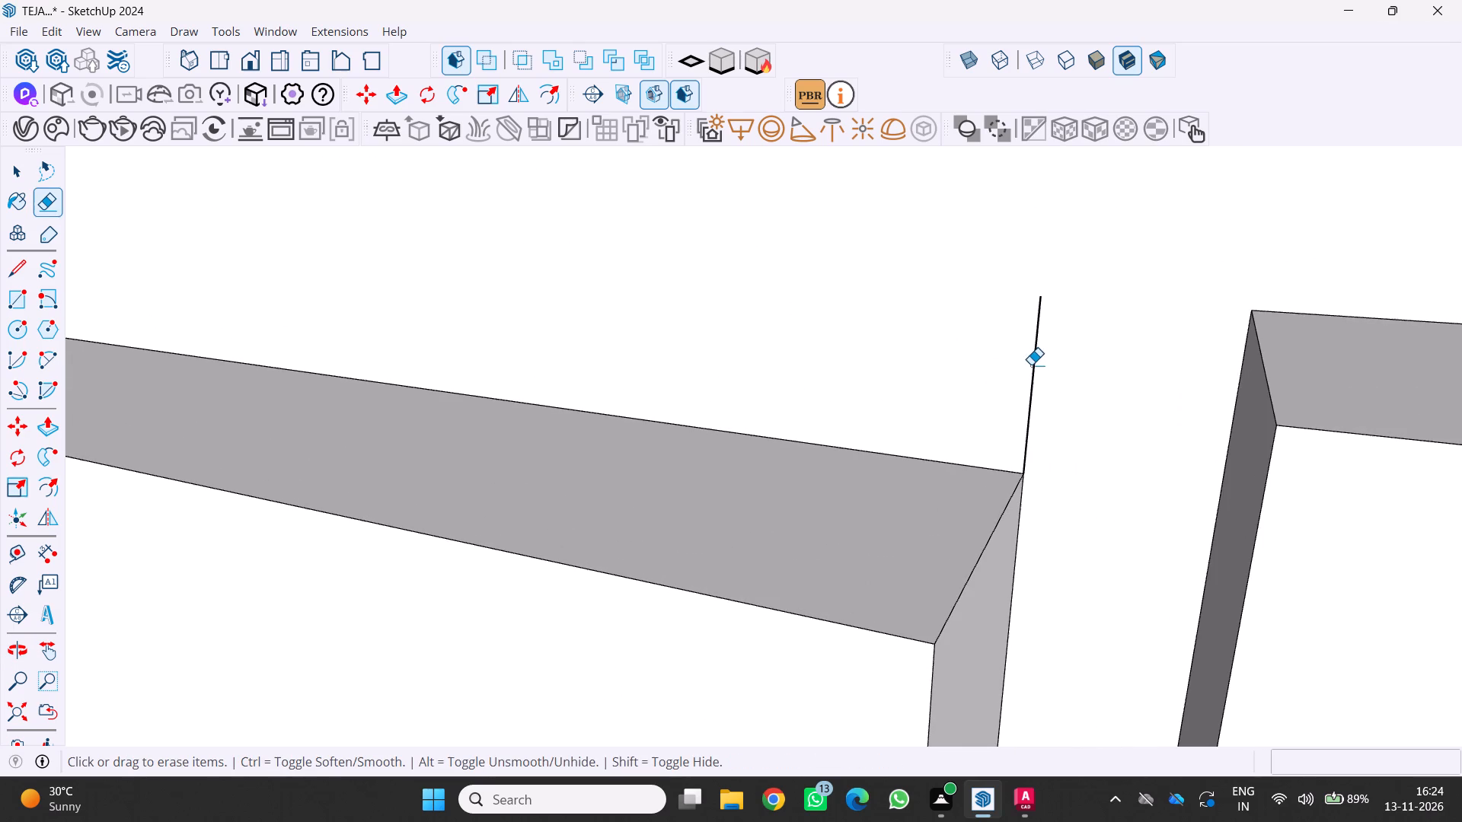
click(1031, 365)
click(1035, 385)
Copy the short top edge on the near side face of the end door front 1 cm downward.
scroll(939, 462, down, 4)
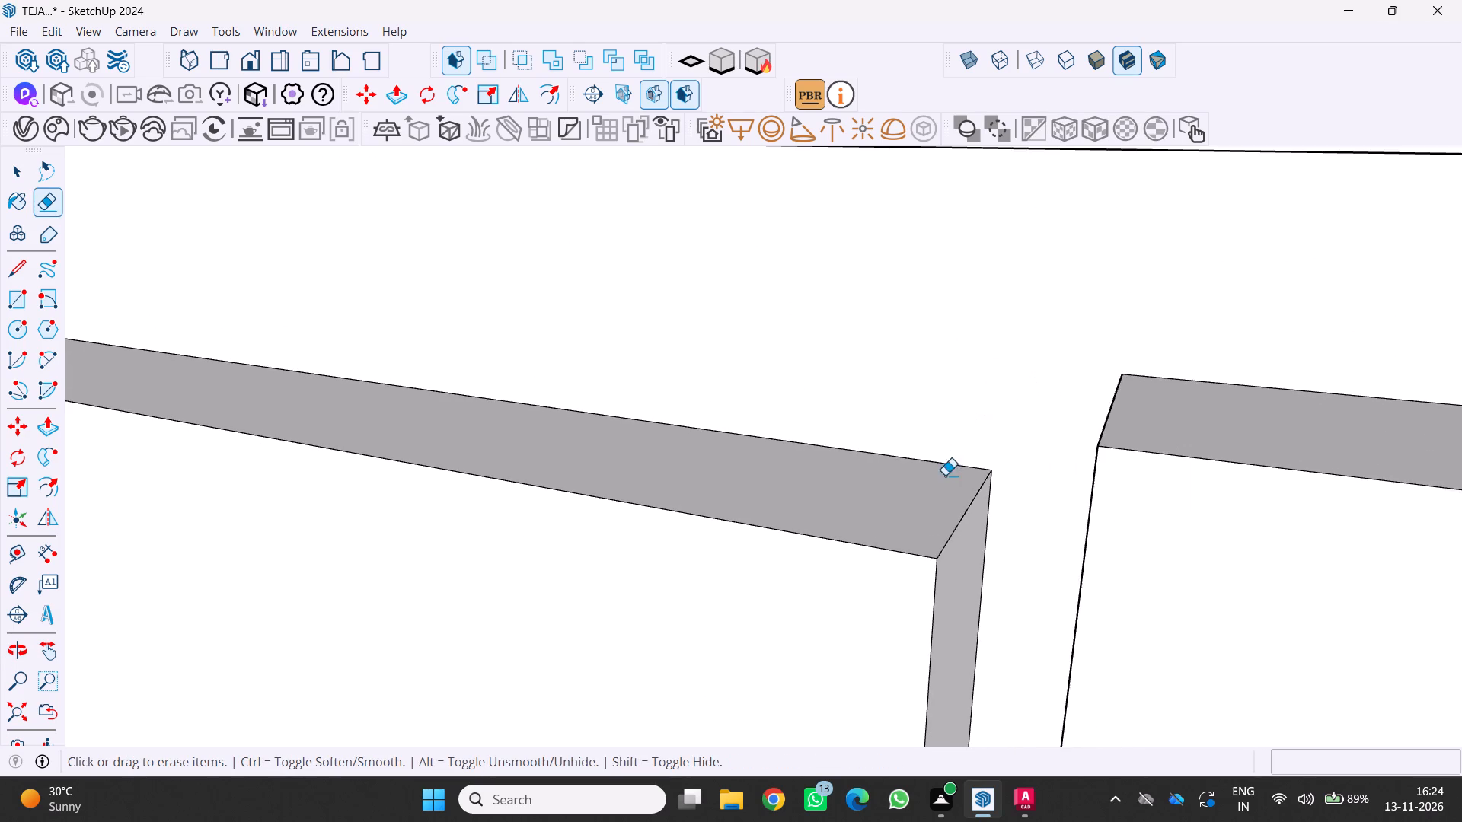
scroll(945, 475, down, 20)
scroll(945, 475, down, 8)
middle_drag(965, 595, 1128, 540)
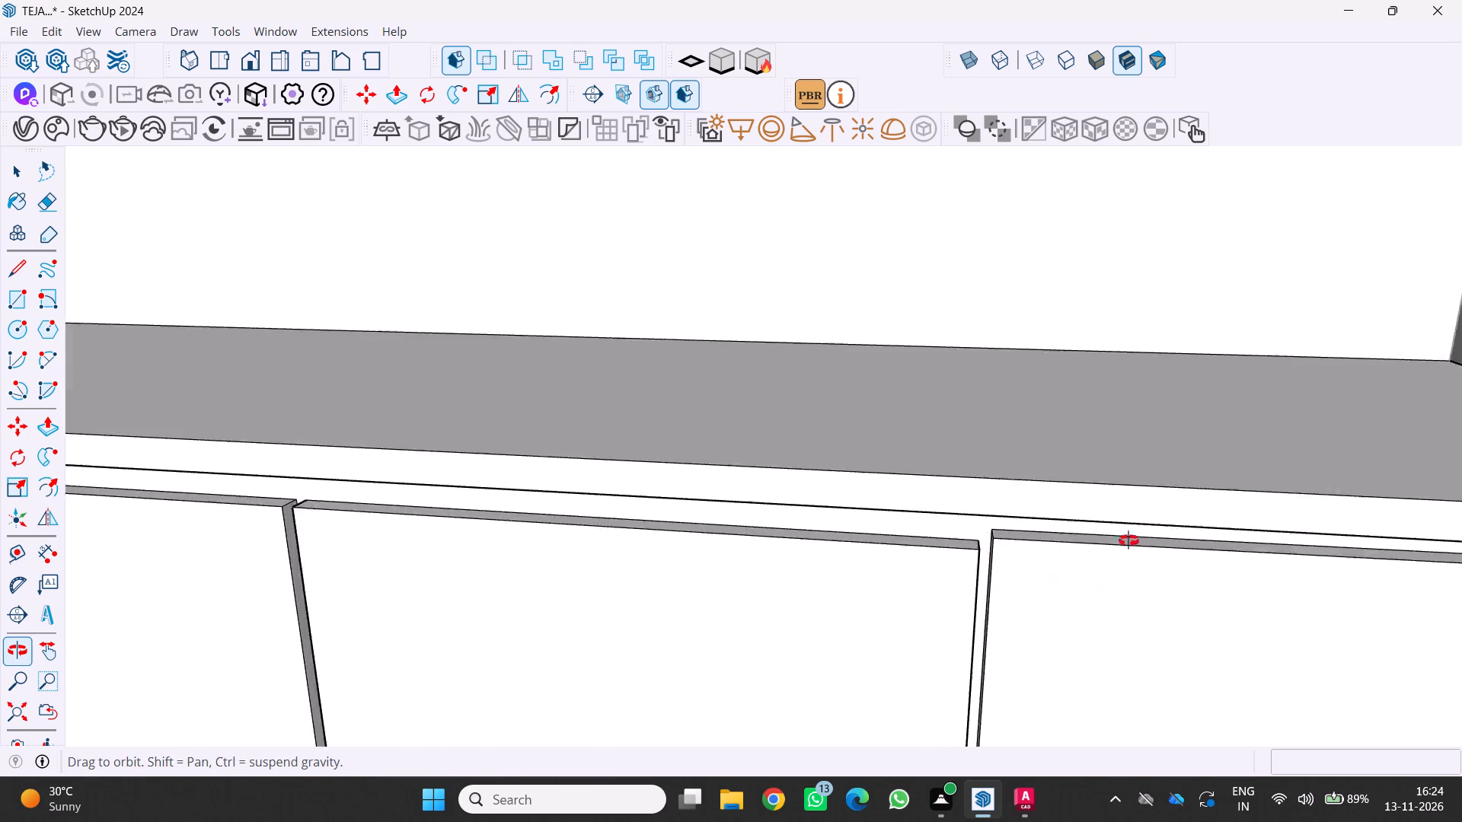
middle_drag(1128, 540, 1235, 460)
middle_drag(1237, 457, 1250, 444)
middle_drag(1255, 438, 1269, 415)
middle_click(1269, 415)
middle_click(1269, 415)
scroll(1070, 515, up, 1)
scroll(1001, 545, down, 13)
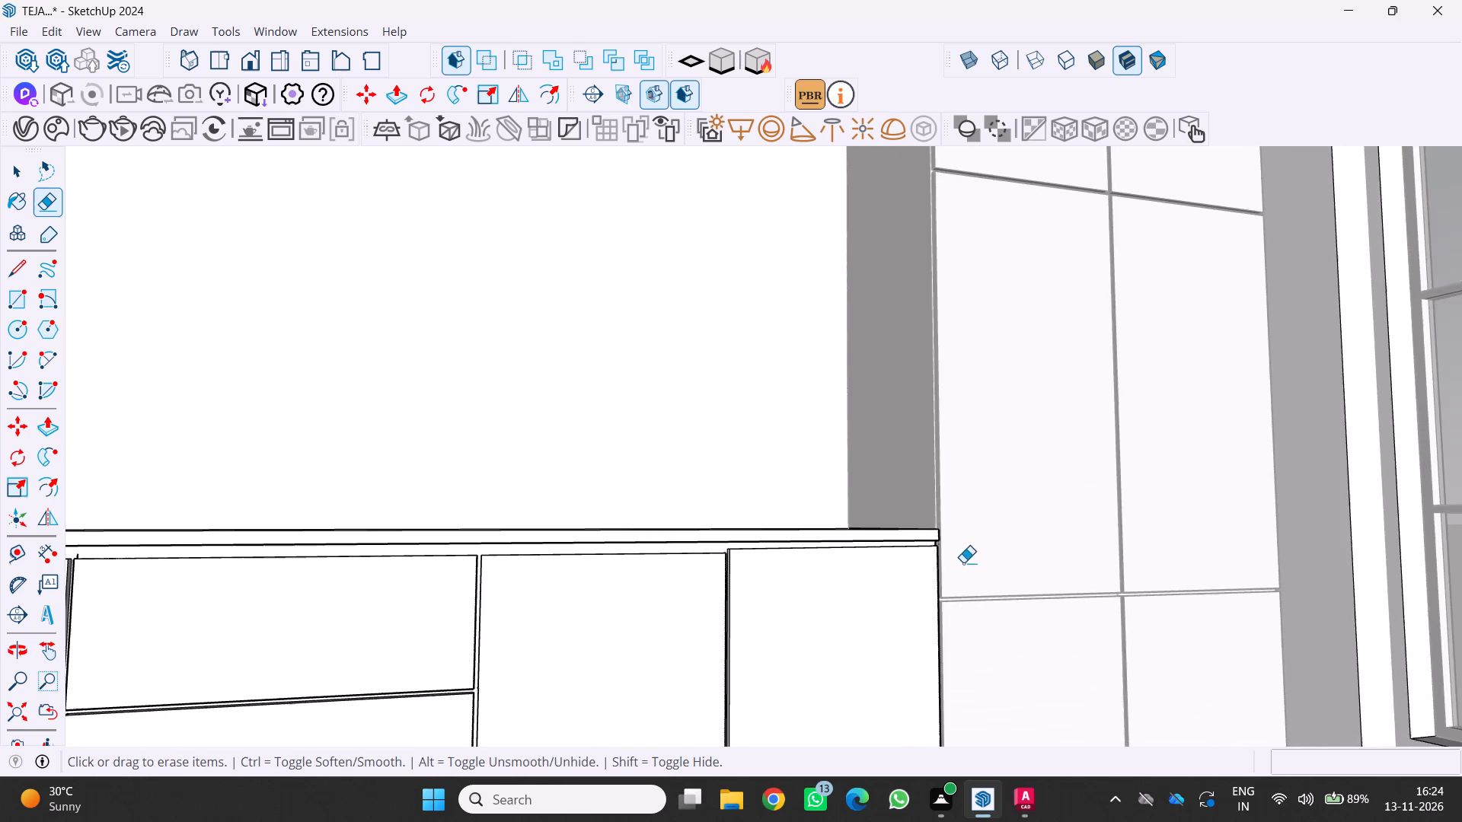
scroll(608, 615, up, 19)
middle_drag(870, 479, 901, 542)
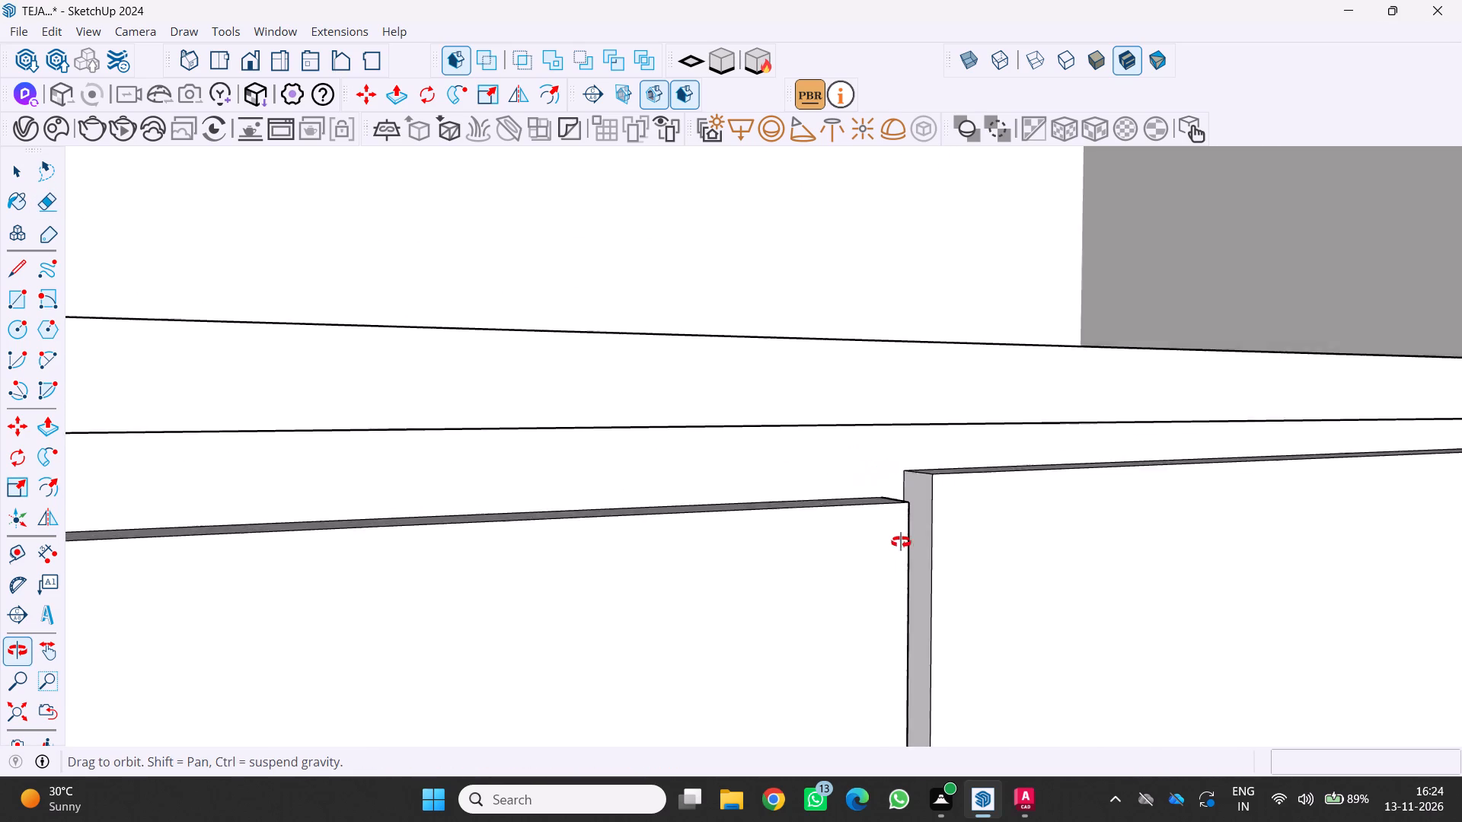
middle_drag(901, 542, 904, 550)
scroll(939, 505, up, 7)
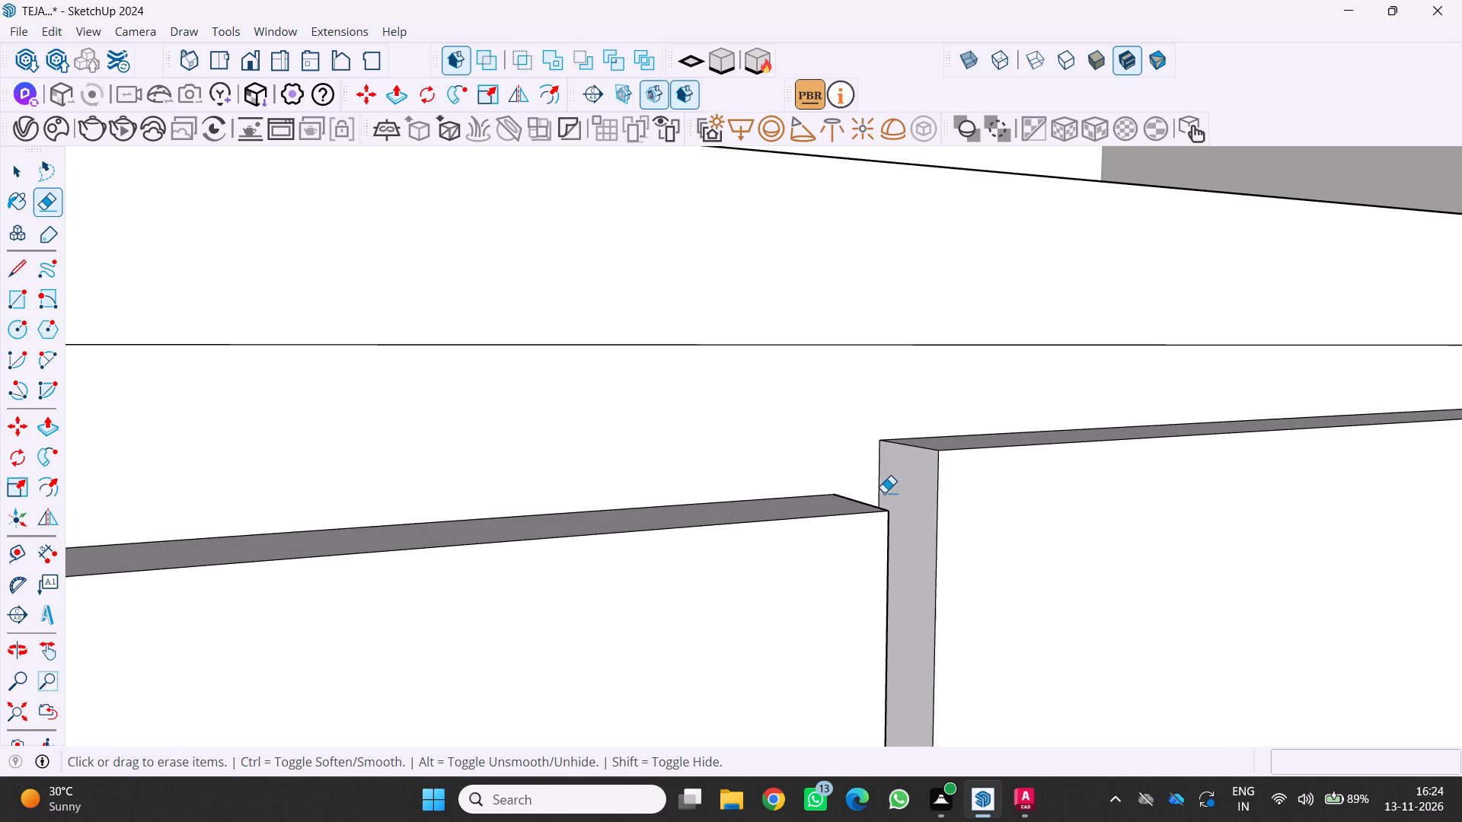
key(space)
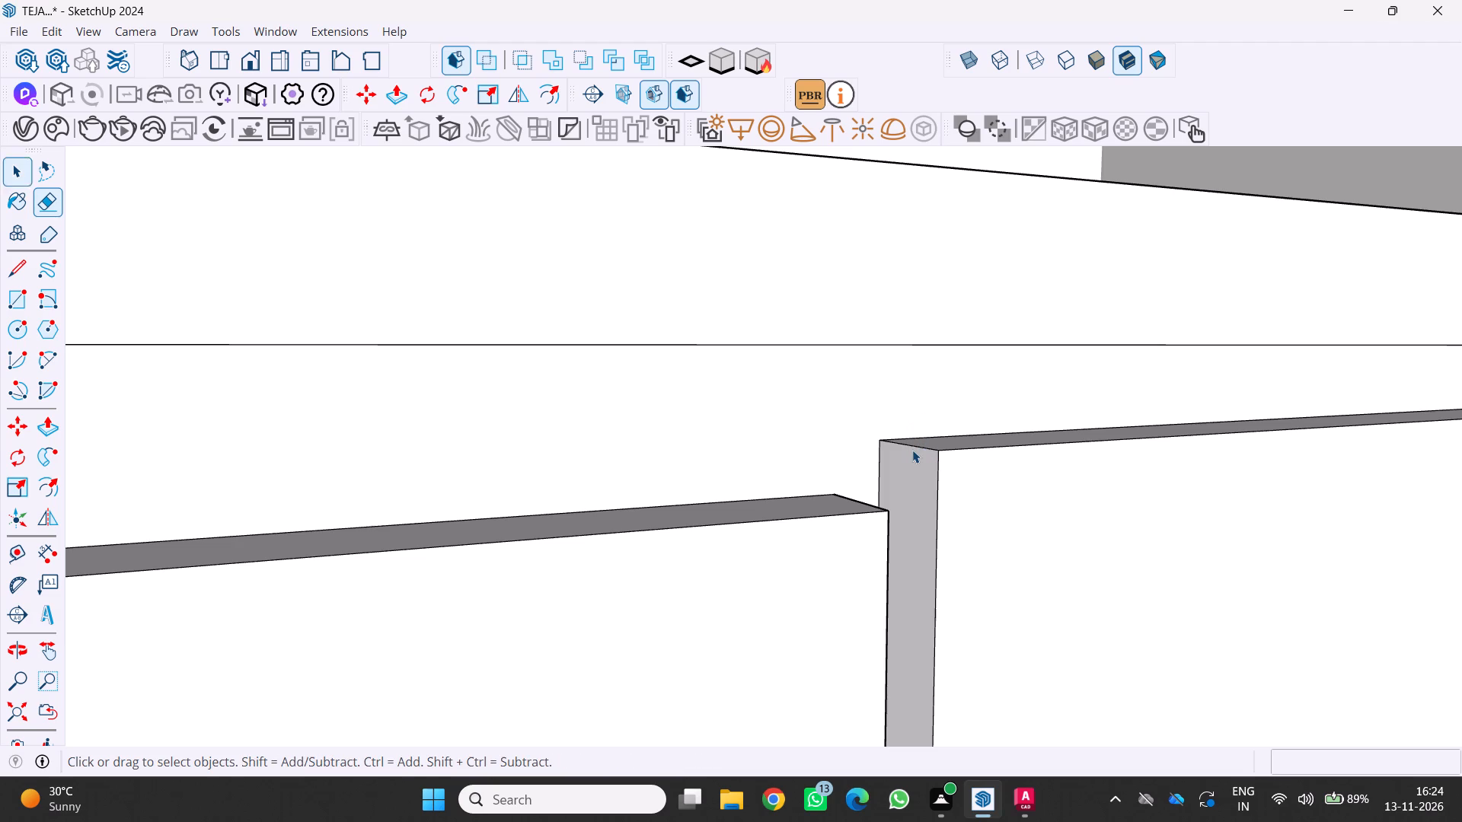
key(space)
click(915, 446)
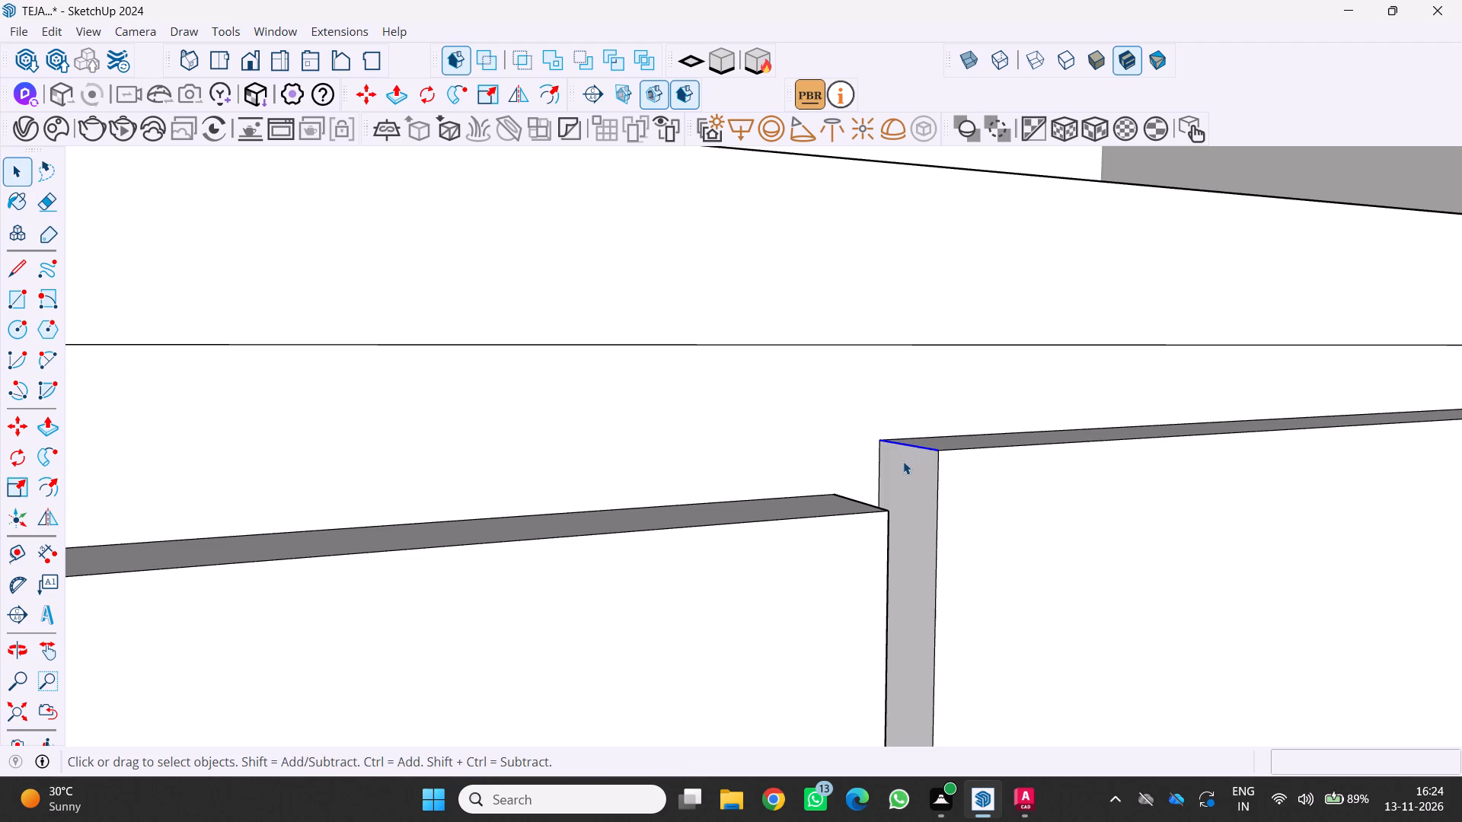
key(comma)
key(Escape)
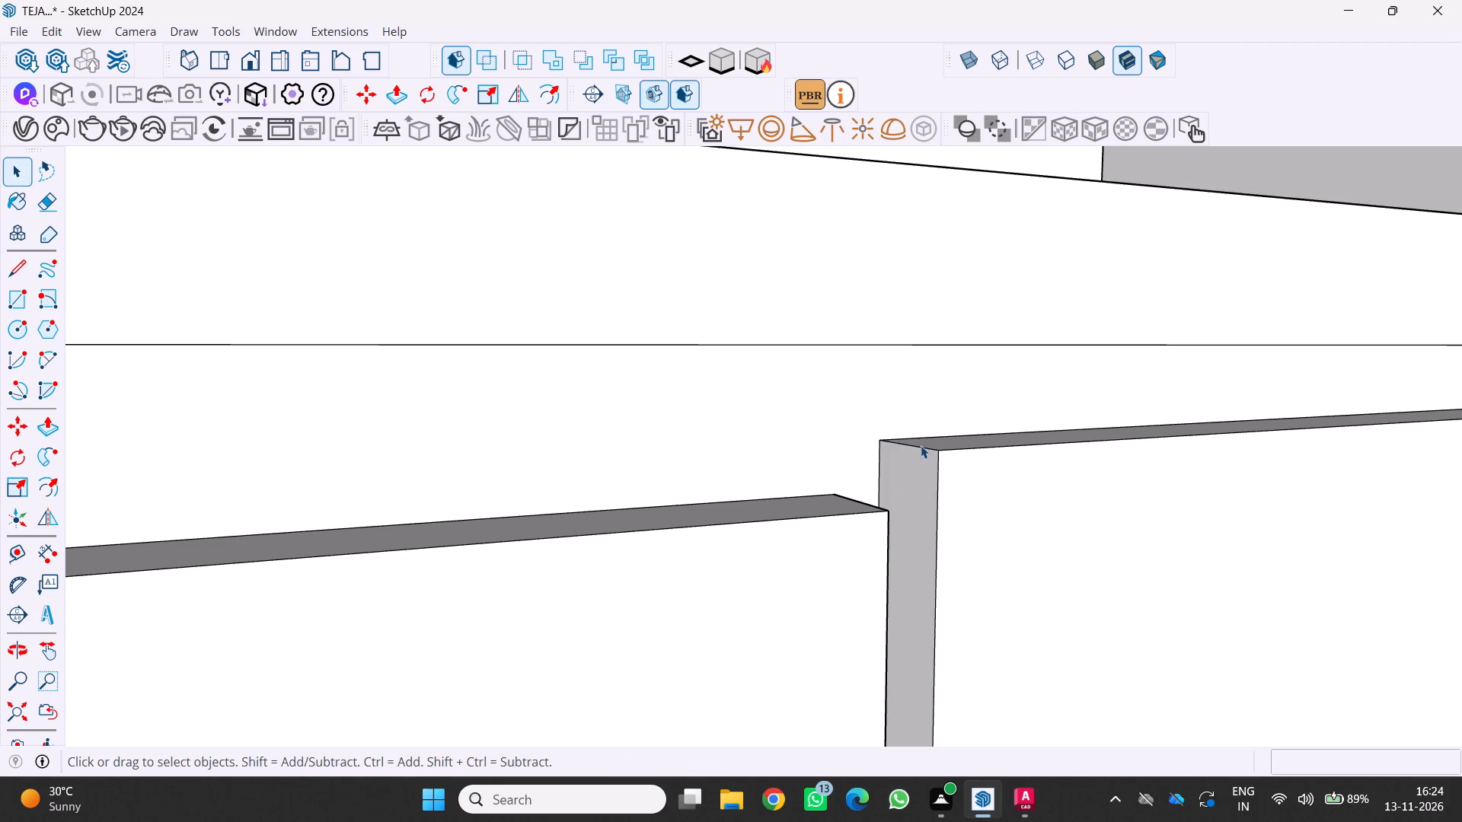
click(921, 445)
click(920, 443)
click(920, 449)
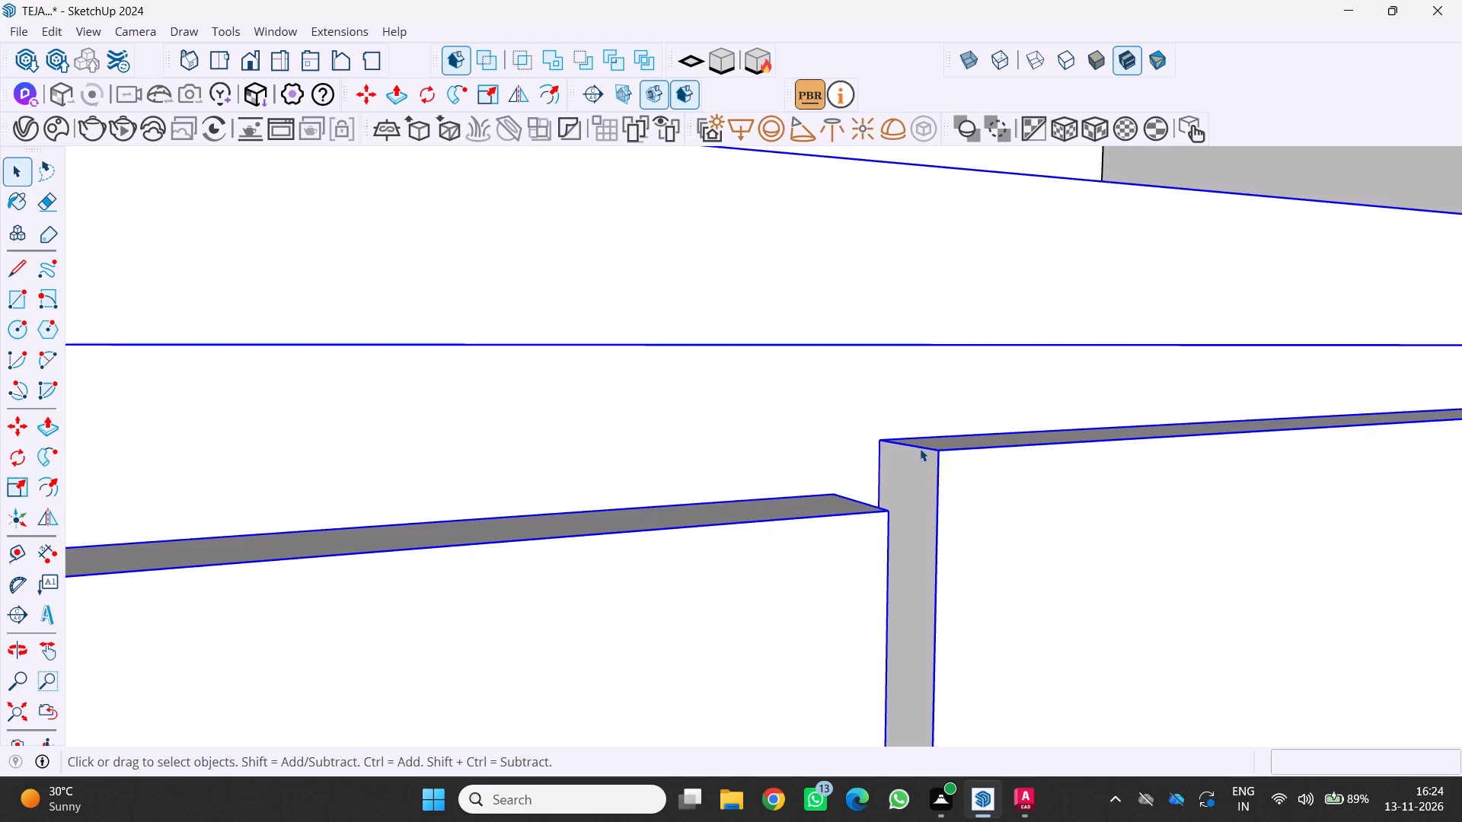
click(920, 448)
click(920, 448)
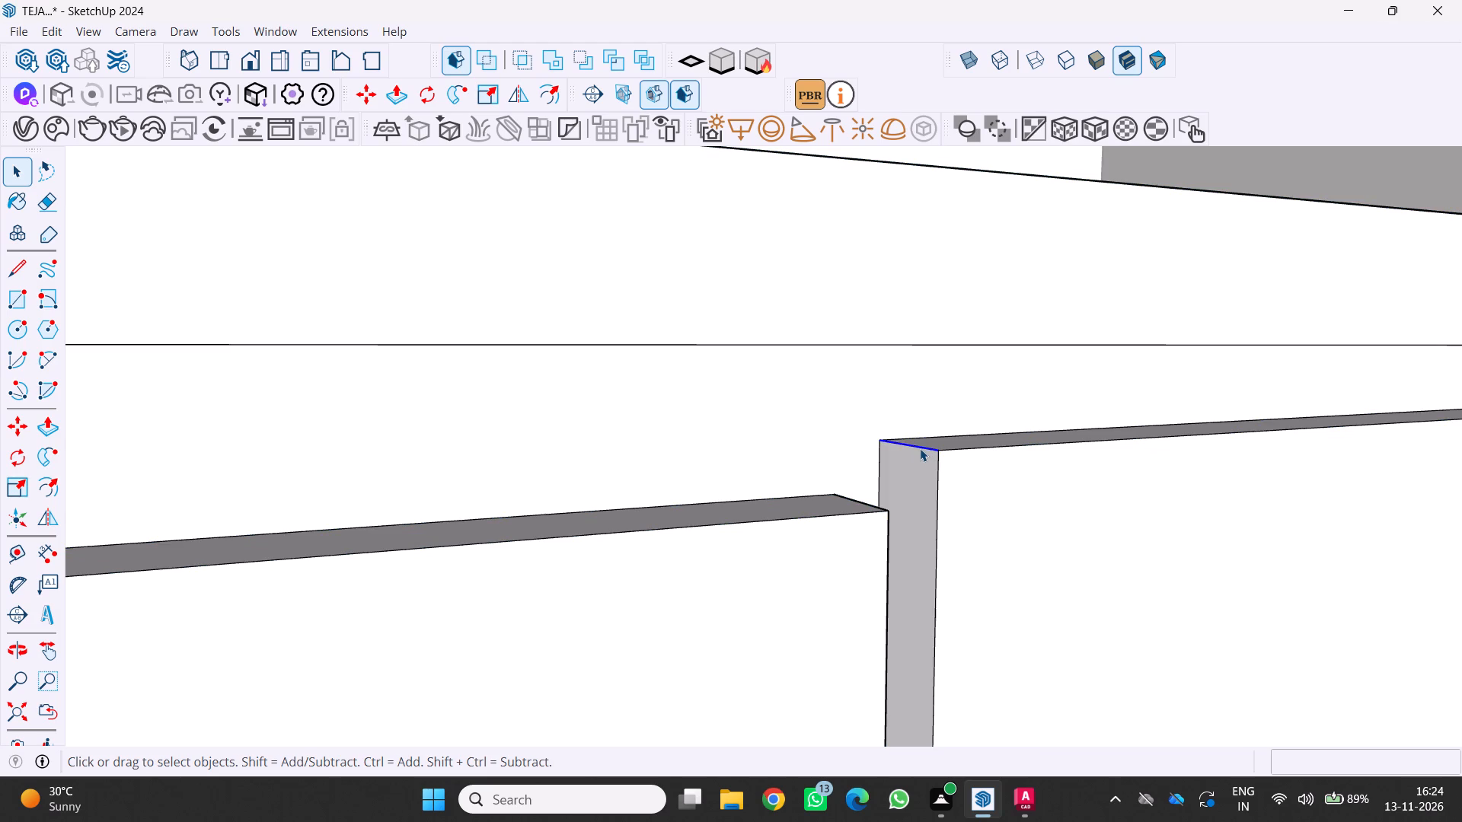
key(m)
scroll(942, 466, up, 2)
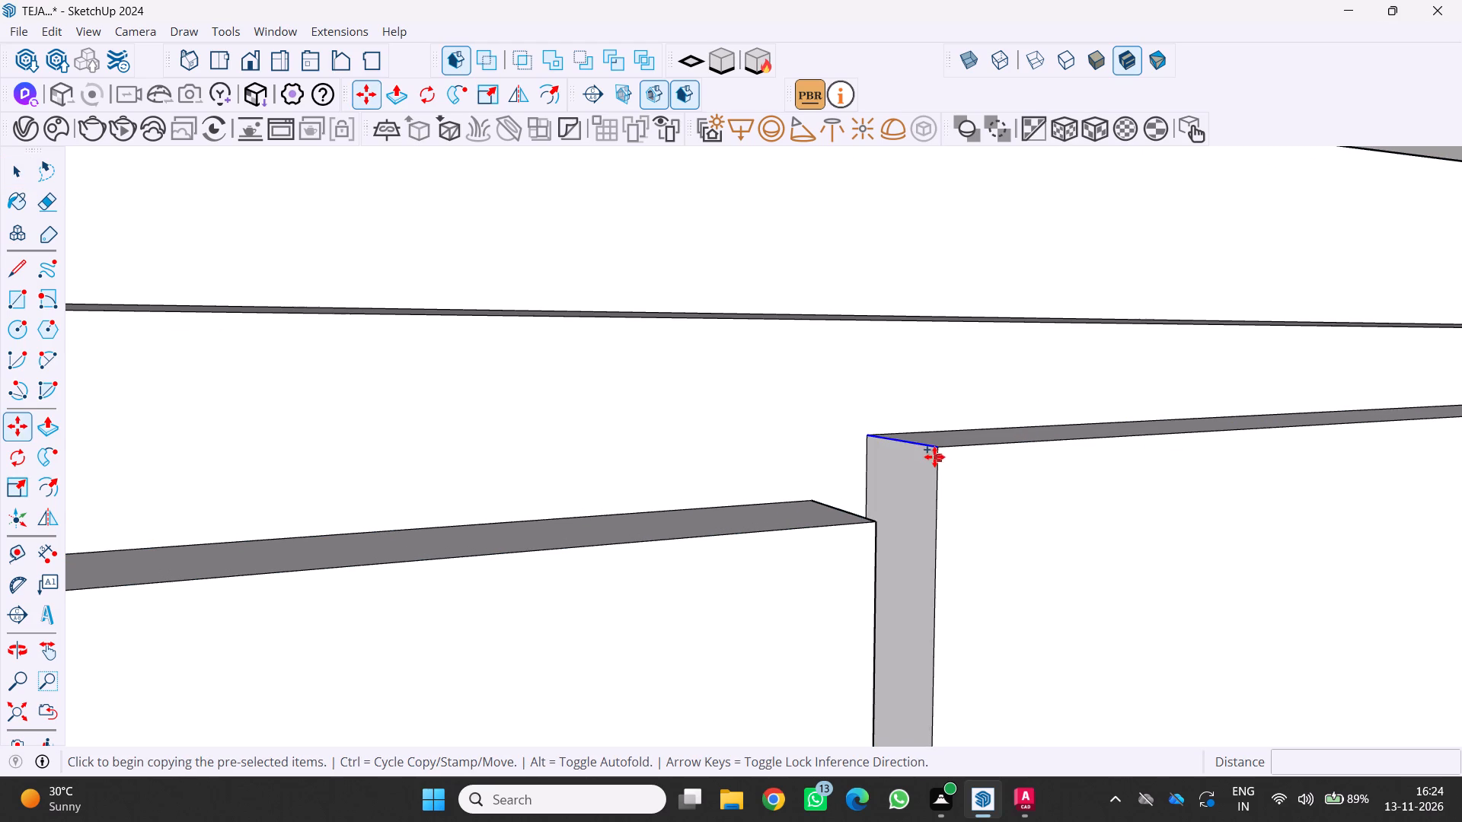
click(934, 454)
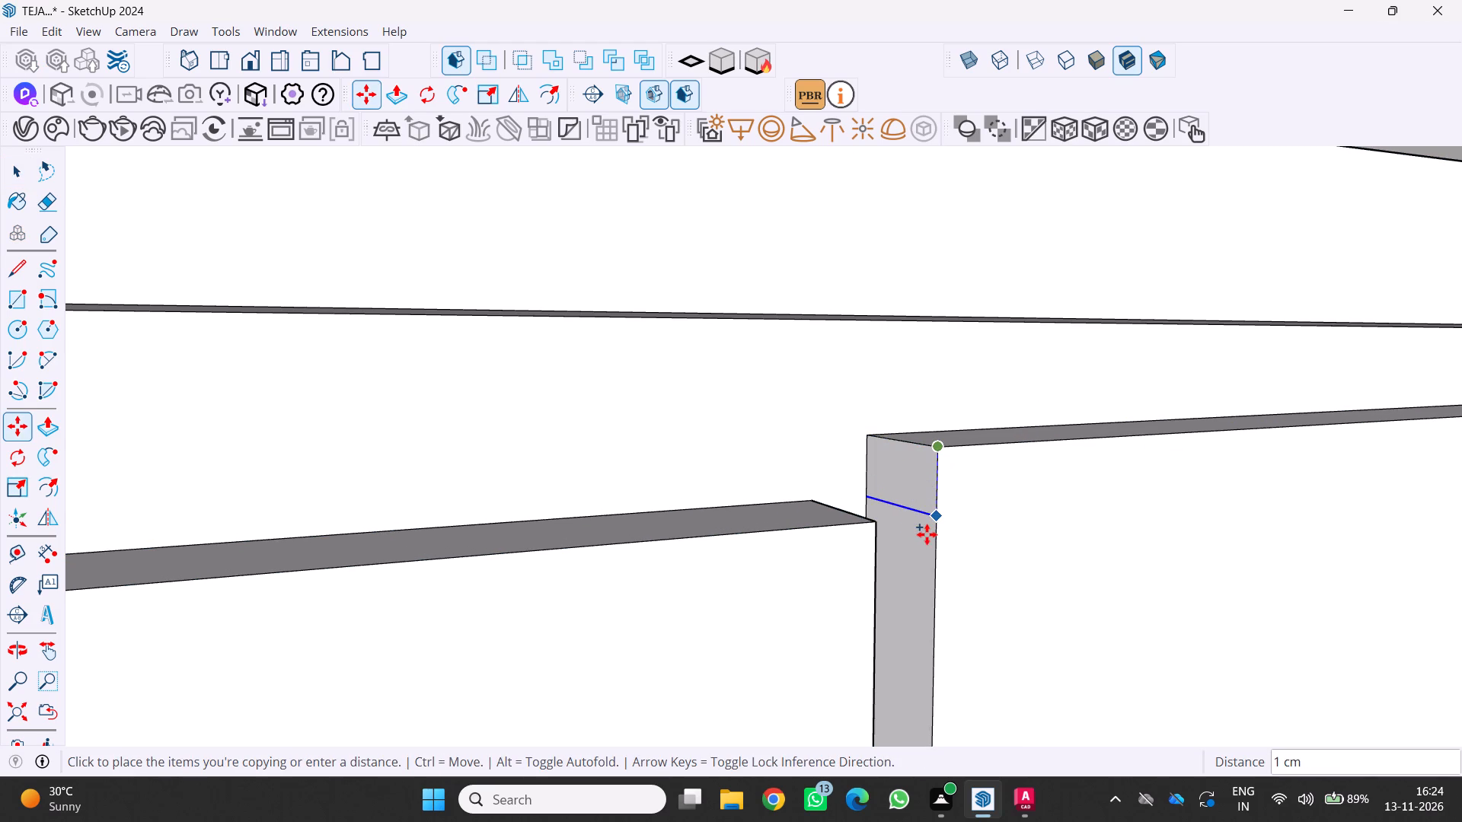
key(1)
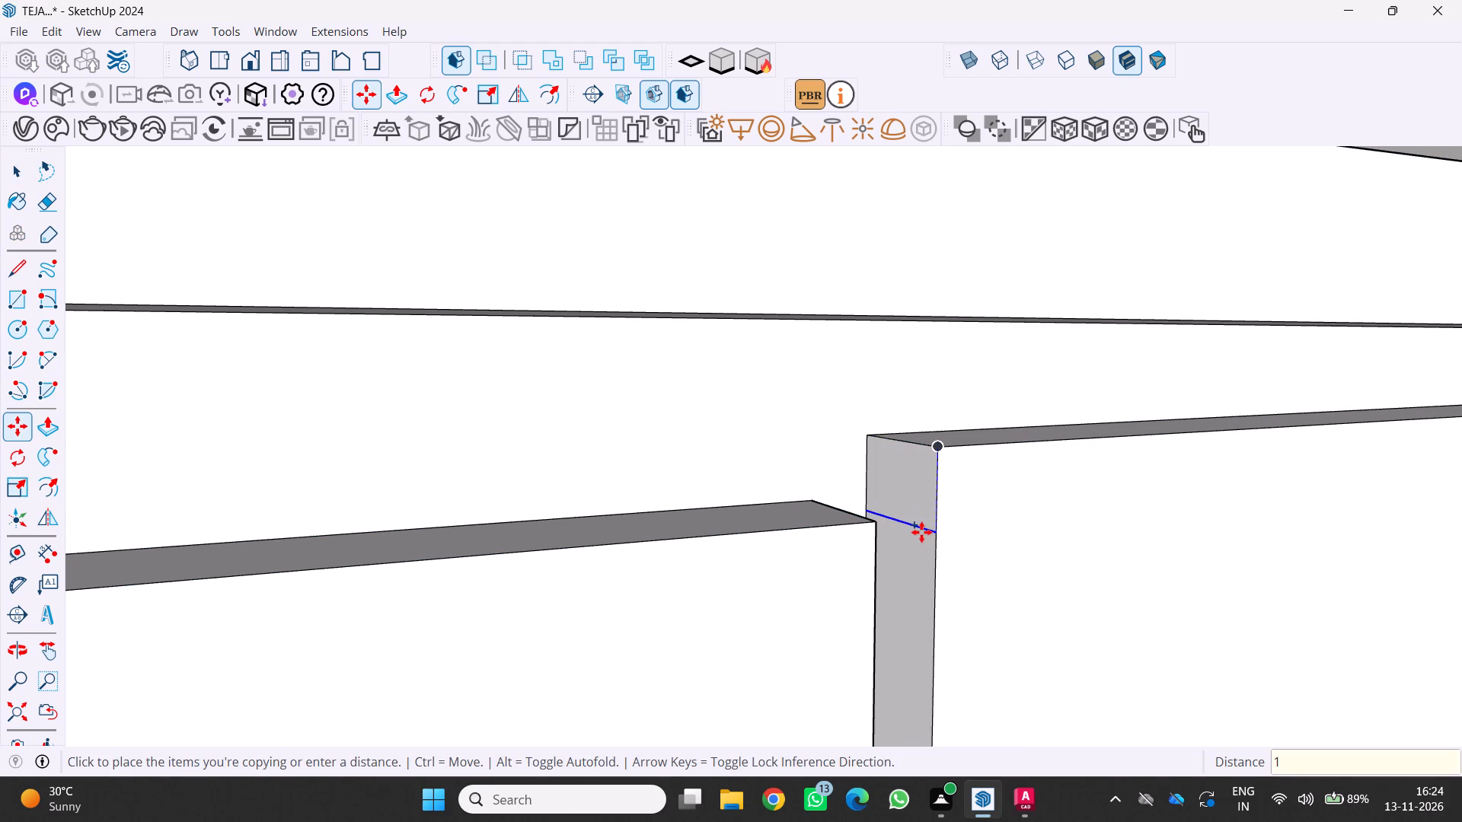
key(Return)
Push the small side face above the copied edge about 8 cm inward along the end door front's top.
middle_drag(908, 530, 1118, 430)
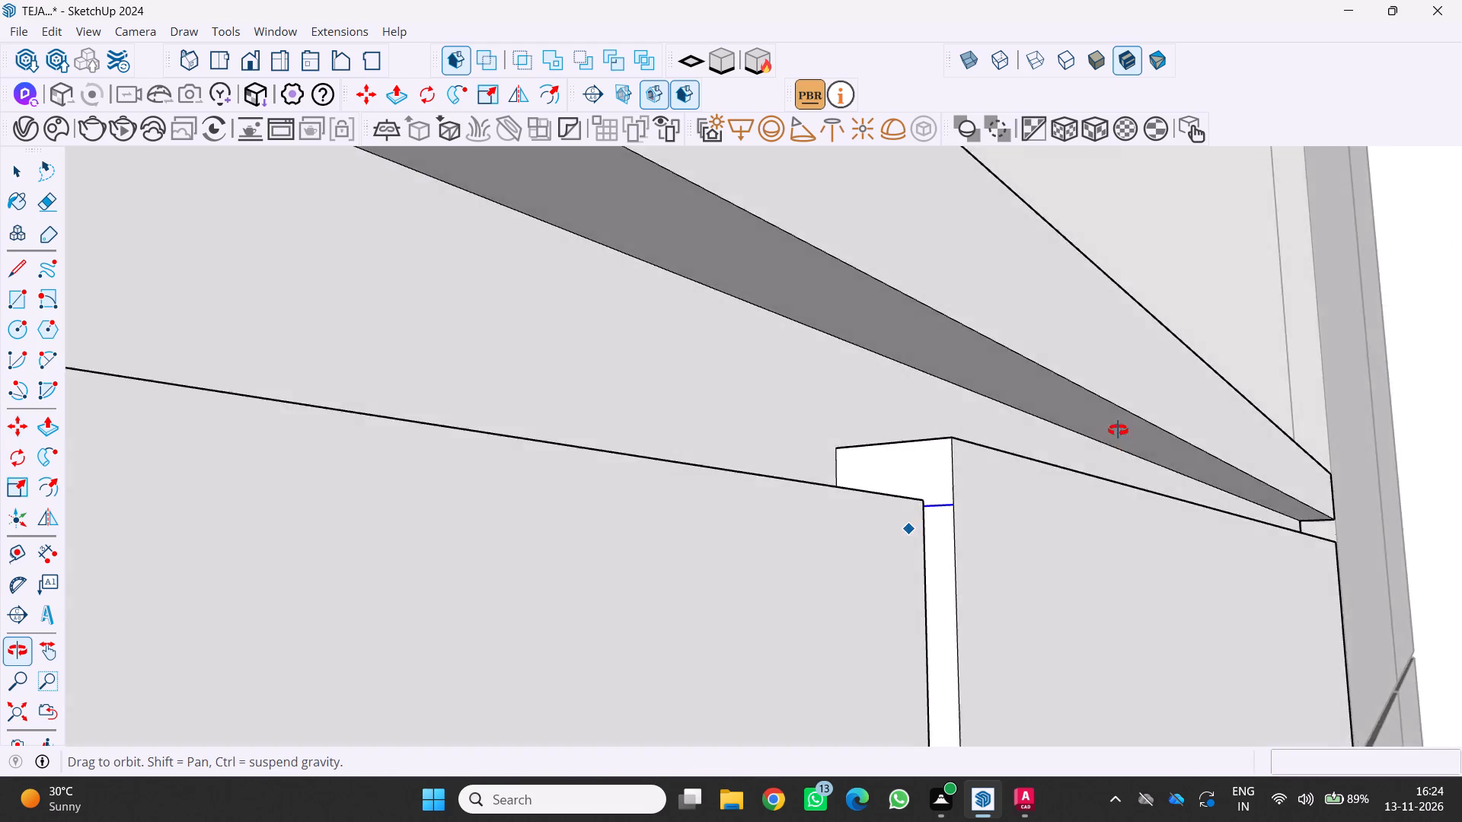
middle_drag(1118, 430, 882, 547)
middle_click(882, 546)
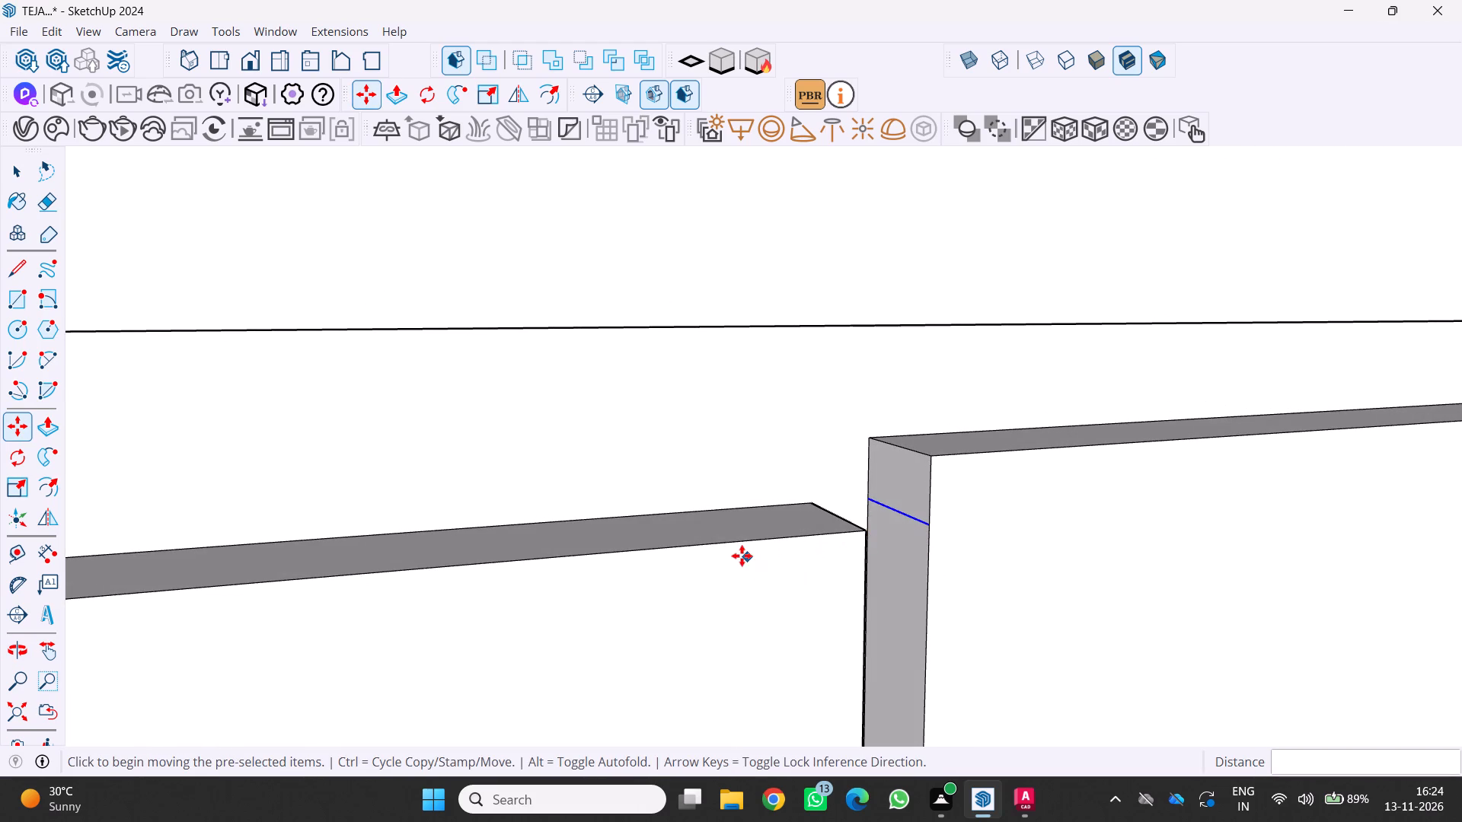
scroll(749, 552, down, 2)
key(p)
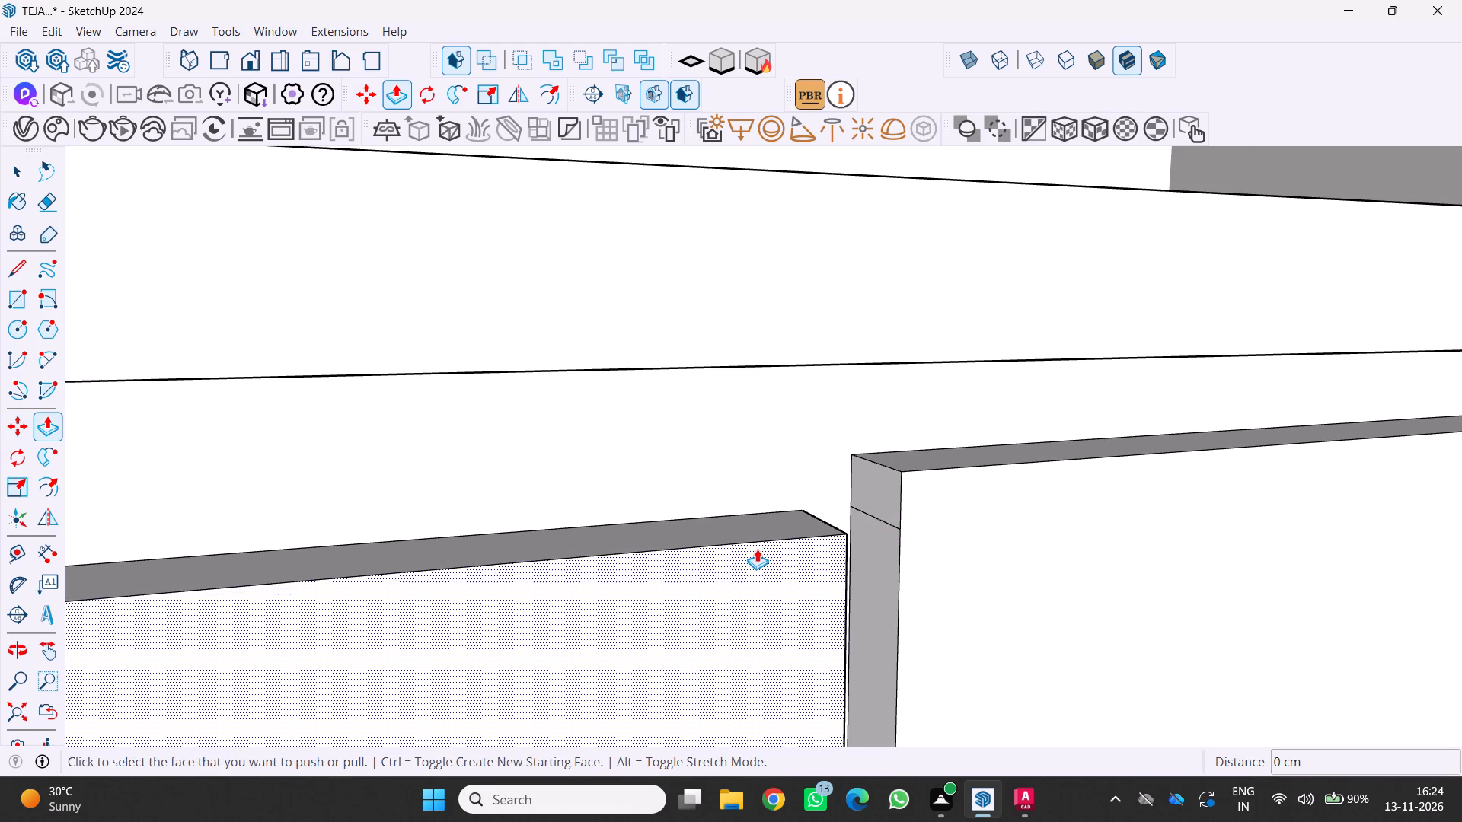
drag(886, 492, 920, 493)
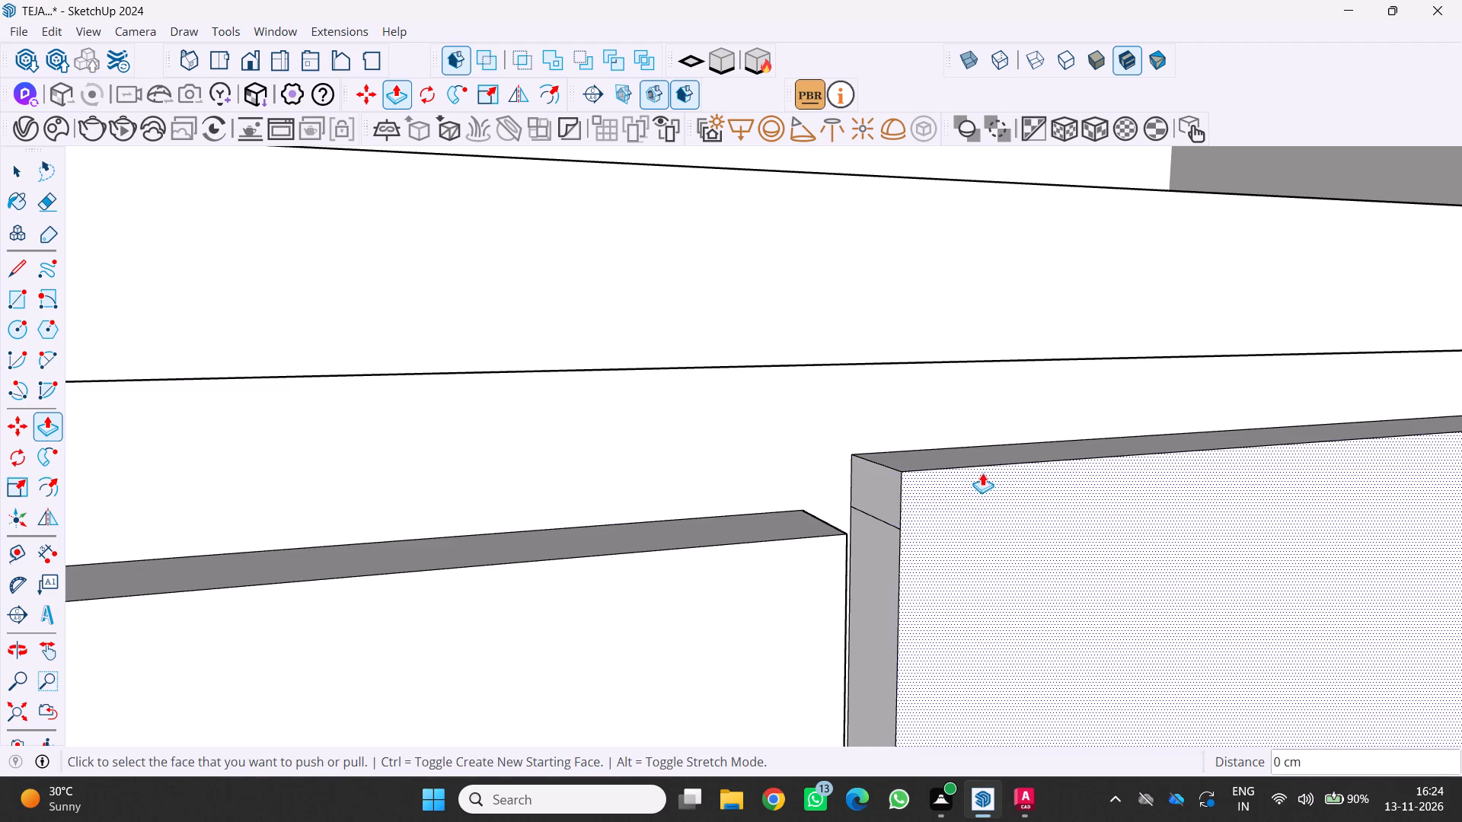
scroll(966, 467, down, 4)
scroll(876, 480, up, 2)
drag(908, 476, 911, 476)
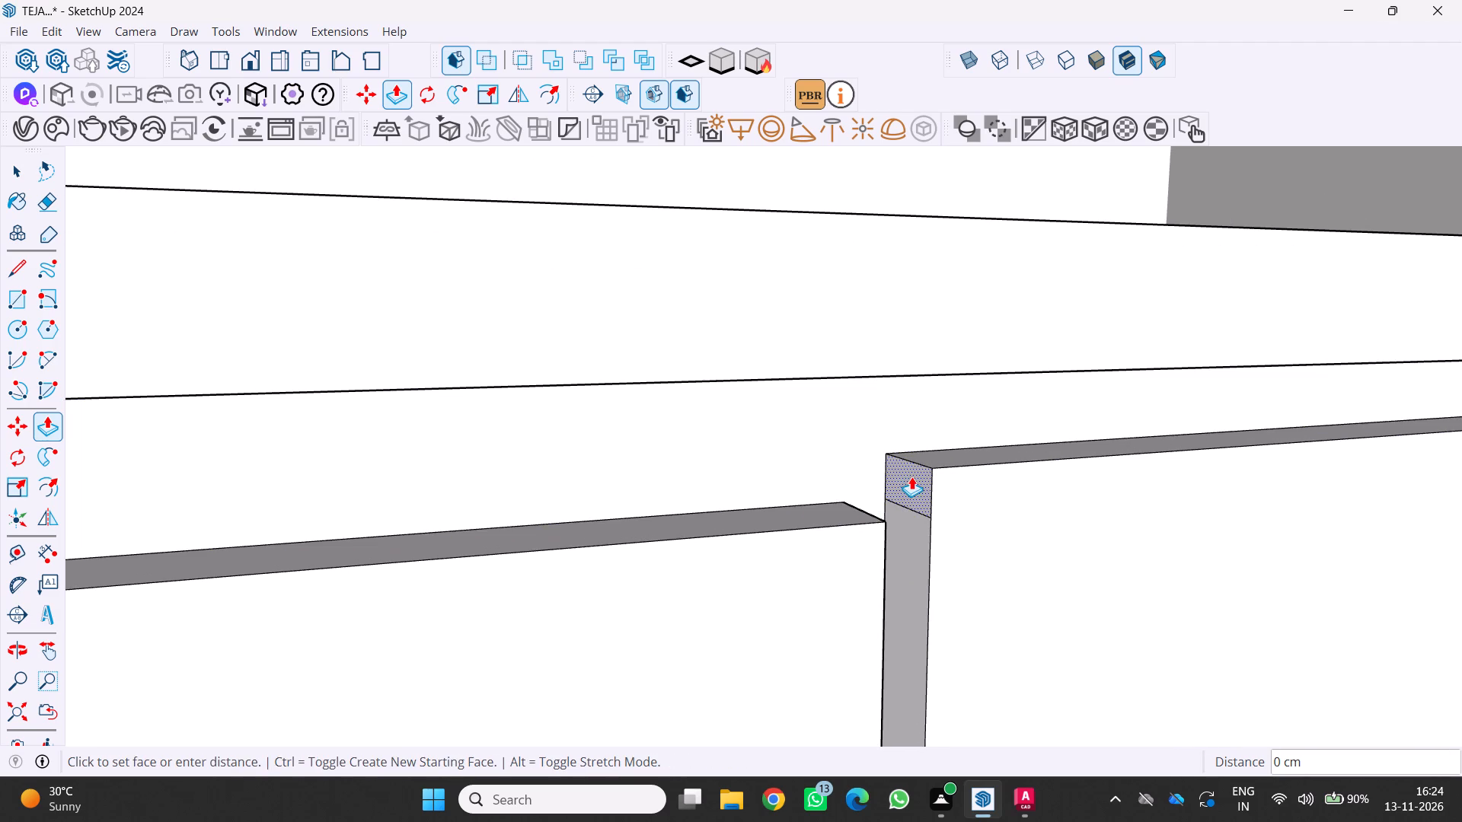
drag(911, 476, 1220, 471)
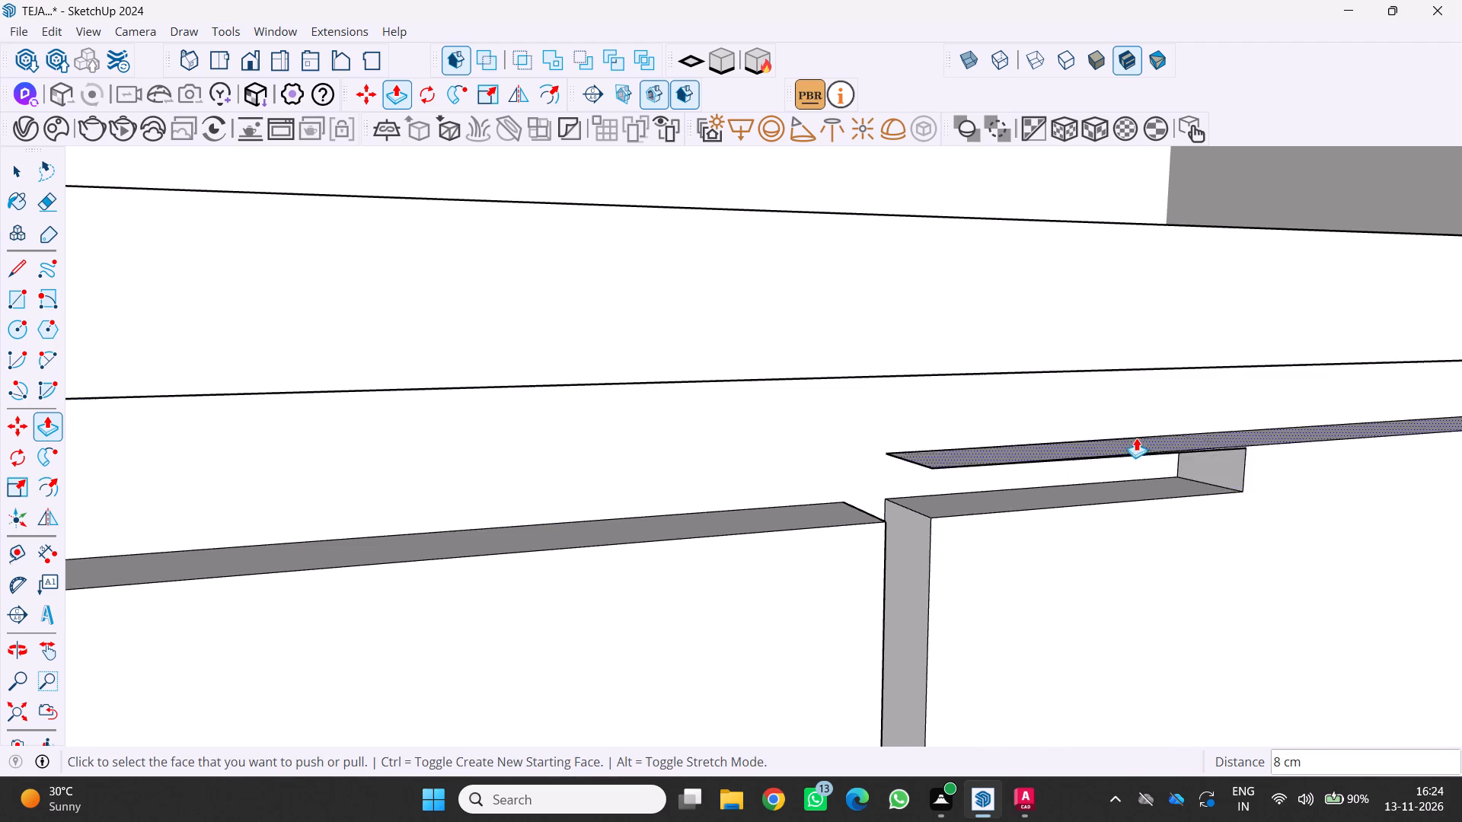
Push the notch's end face about 6 cm further along the end door front's top.
scroll(1129, 438, down, 5)
scroll(1048, 467, down, 15)
scroll(1054, 515, up, 5)
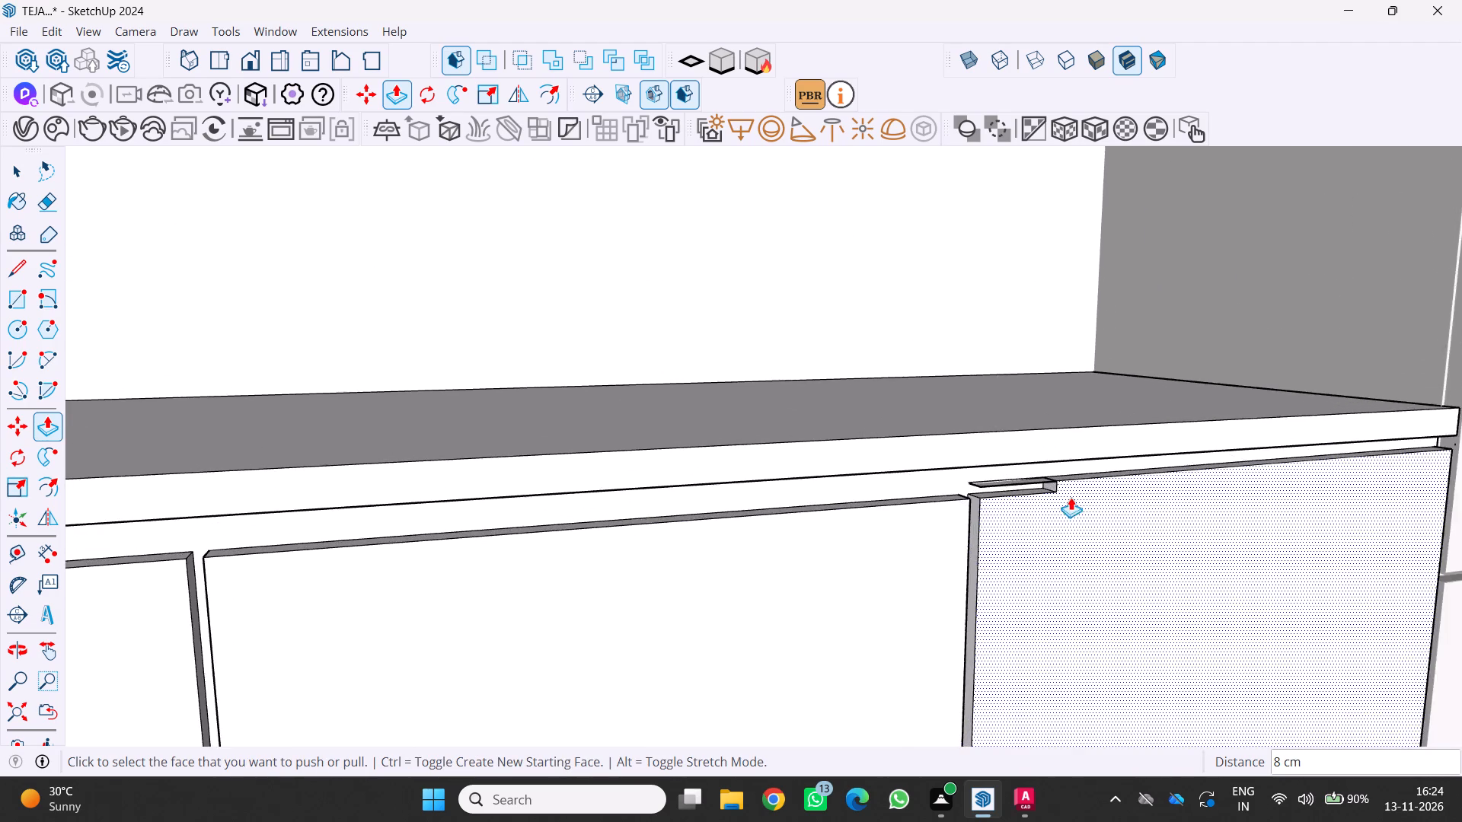
scroll(1071, 497, up, 3)
scroll(964, 458, up, 8)
drag(1113, 495, 1277, 478)
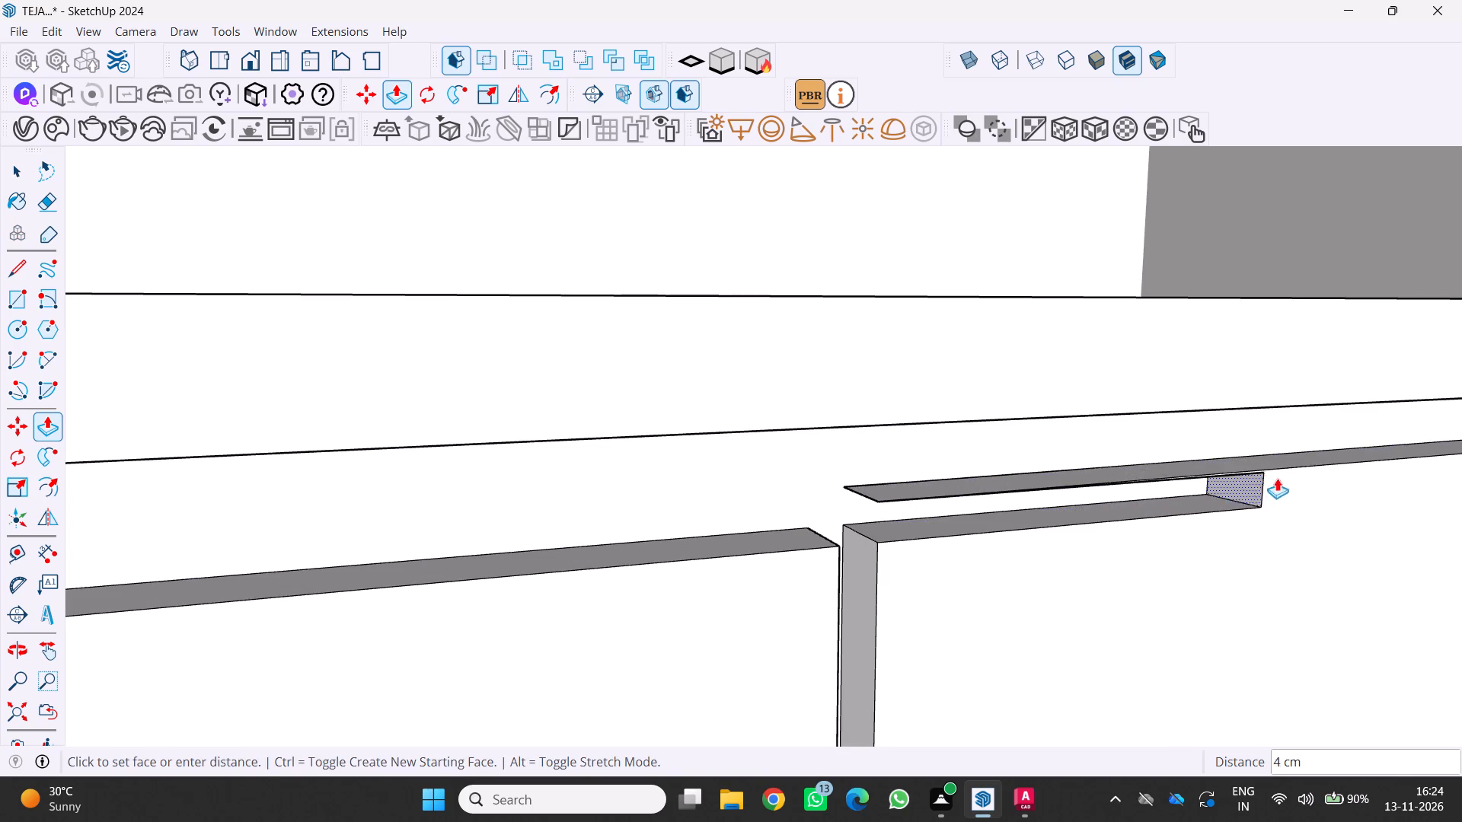
drag(1277, 478, 1285, 476)
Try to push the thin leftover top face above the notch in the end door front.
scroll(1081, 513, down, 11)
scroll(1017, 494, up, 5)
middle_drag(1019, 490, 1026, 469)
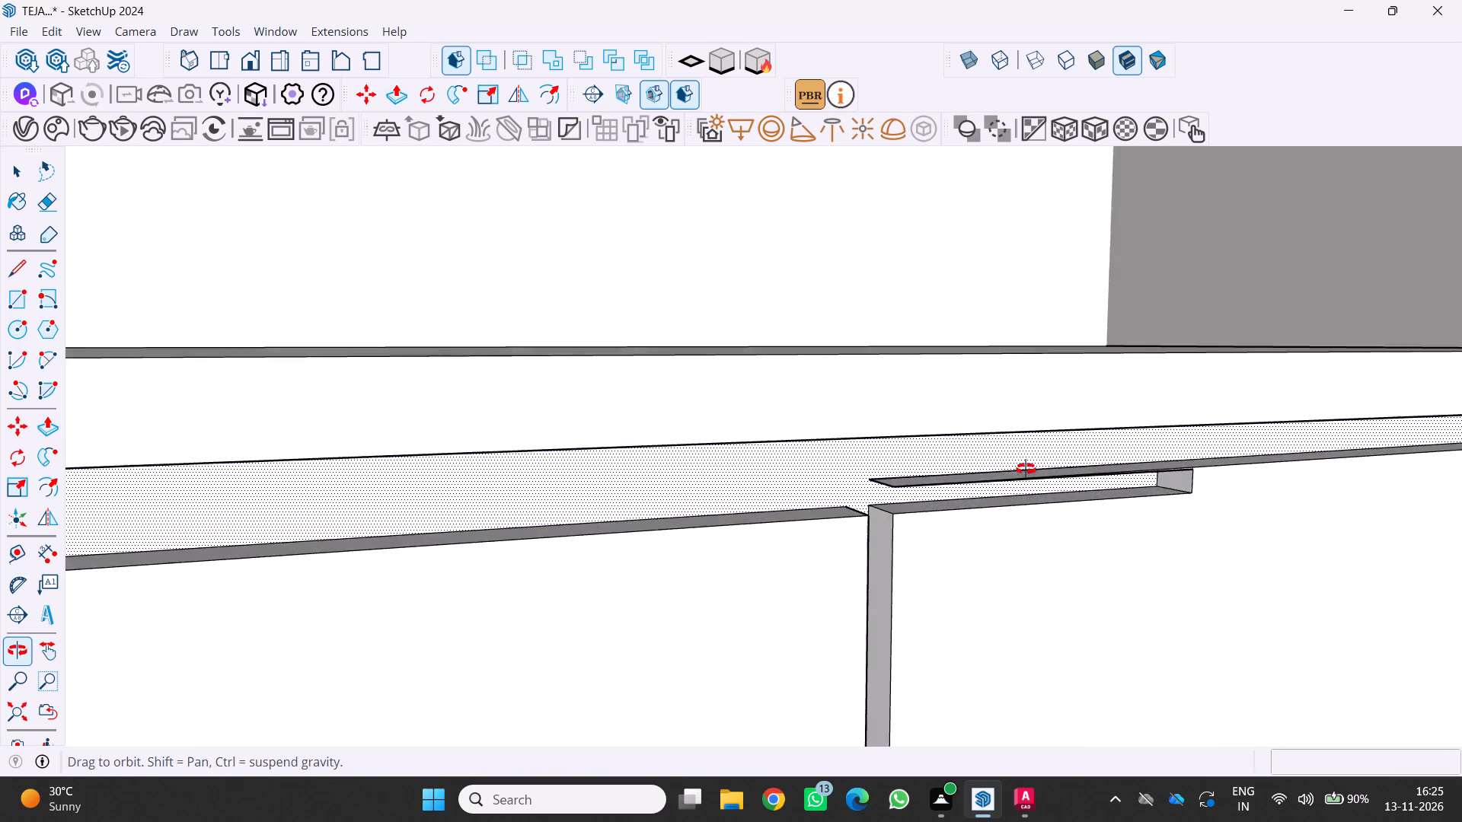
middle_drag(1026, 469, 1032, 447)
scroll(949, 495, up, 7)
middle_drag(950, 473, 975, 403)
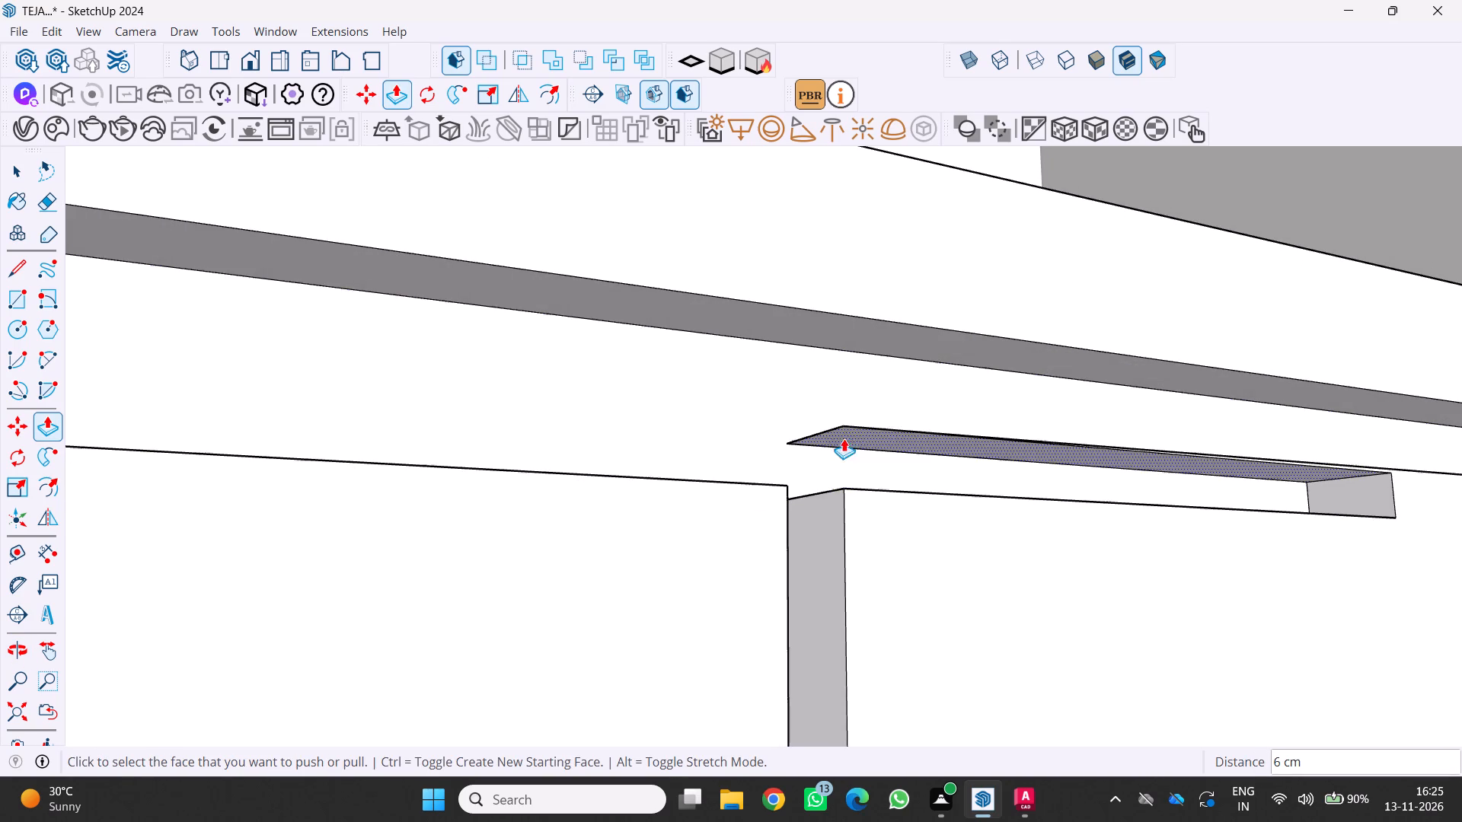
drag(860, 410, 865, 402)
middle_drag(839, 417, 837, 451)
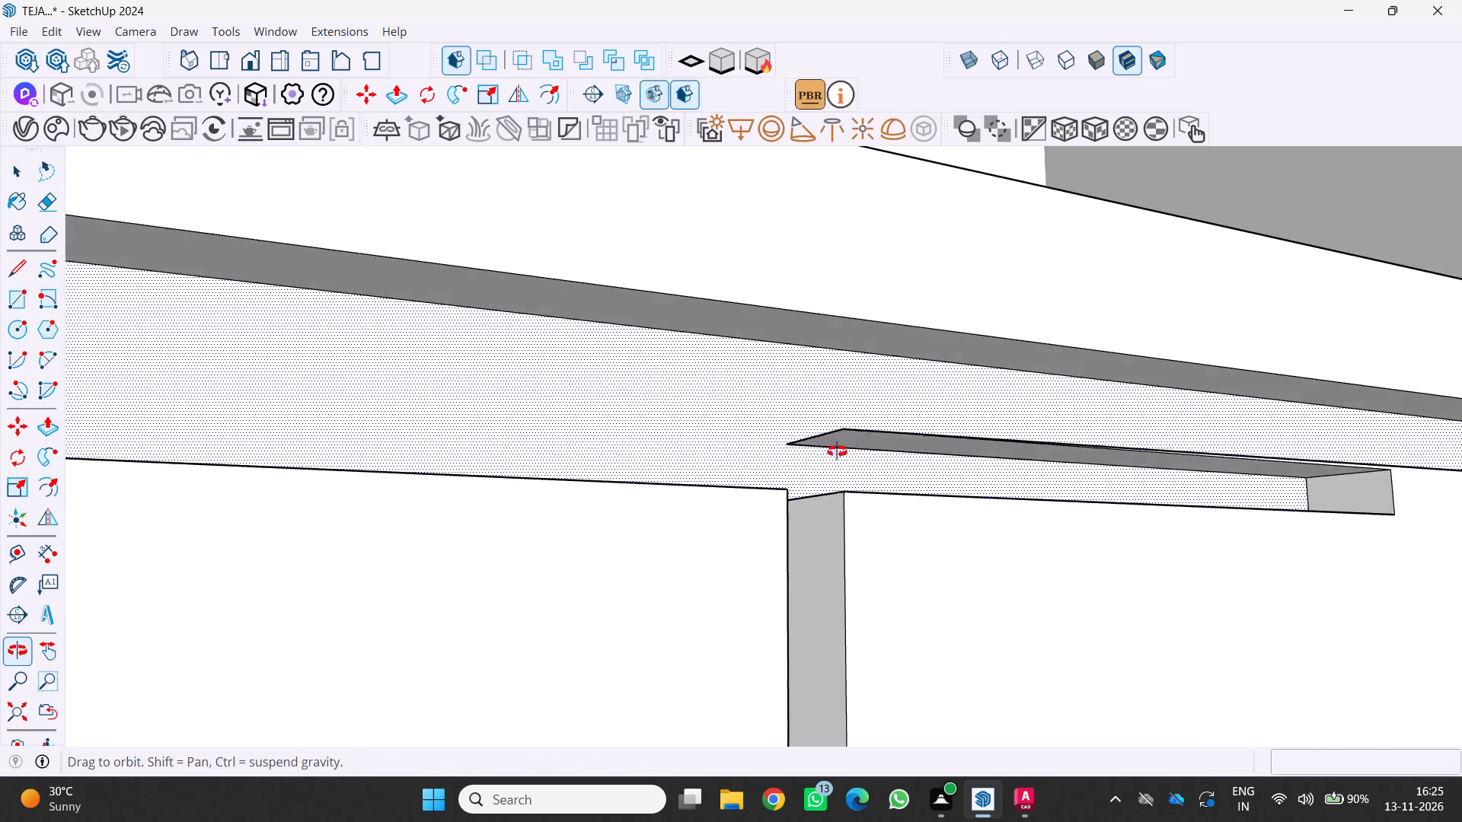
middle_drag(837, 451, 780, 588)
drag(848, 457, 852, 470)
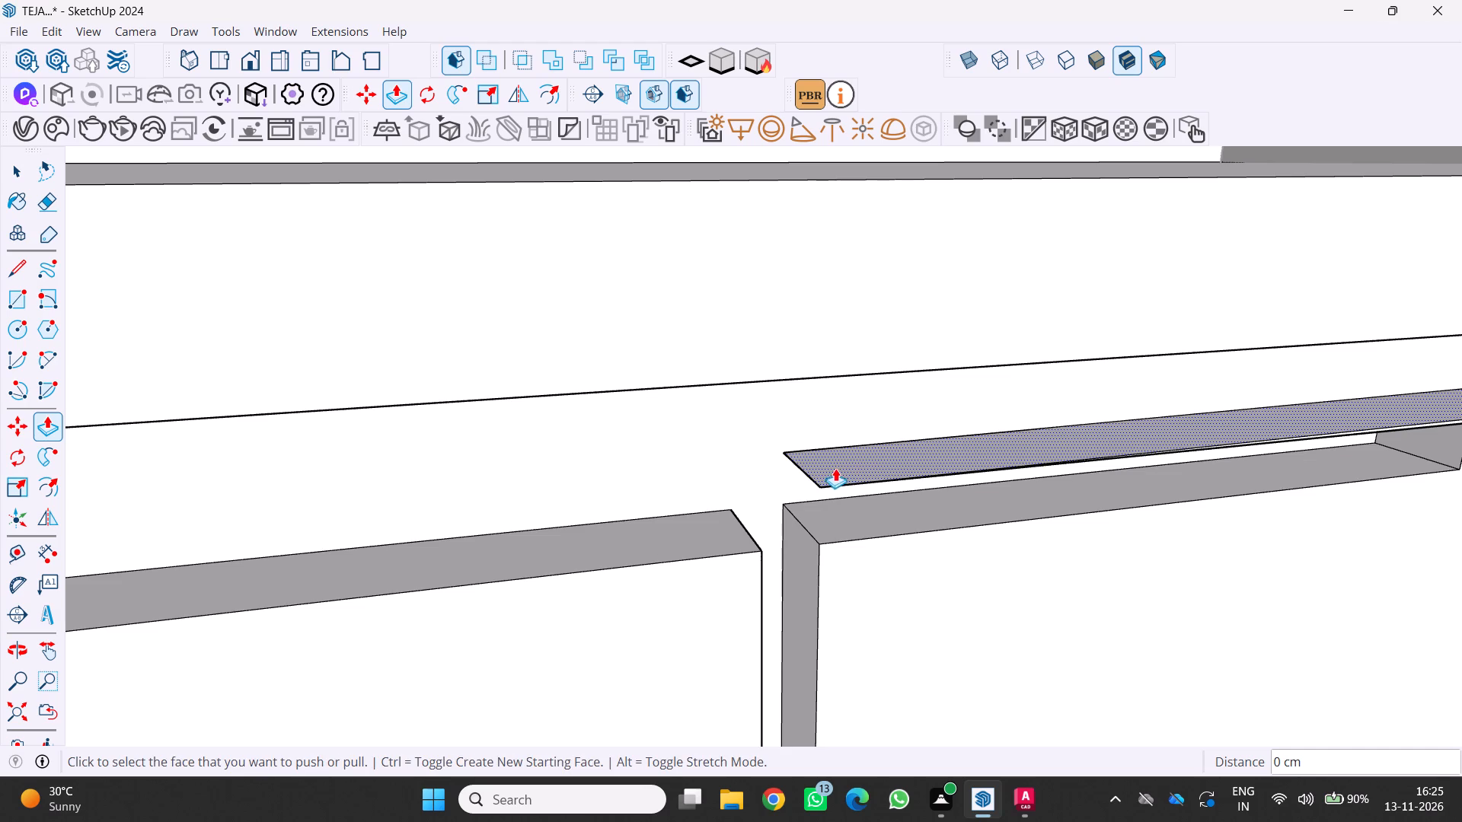
Push the notch's end face about 11 cm further toward the far wardrobe side of the end door front.
scroll(840, 480, up, 1)
scroll(860, 491, down, 9)
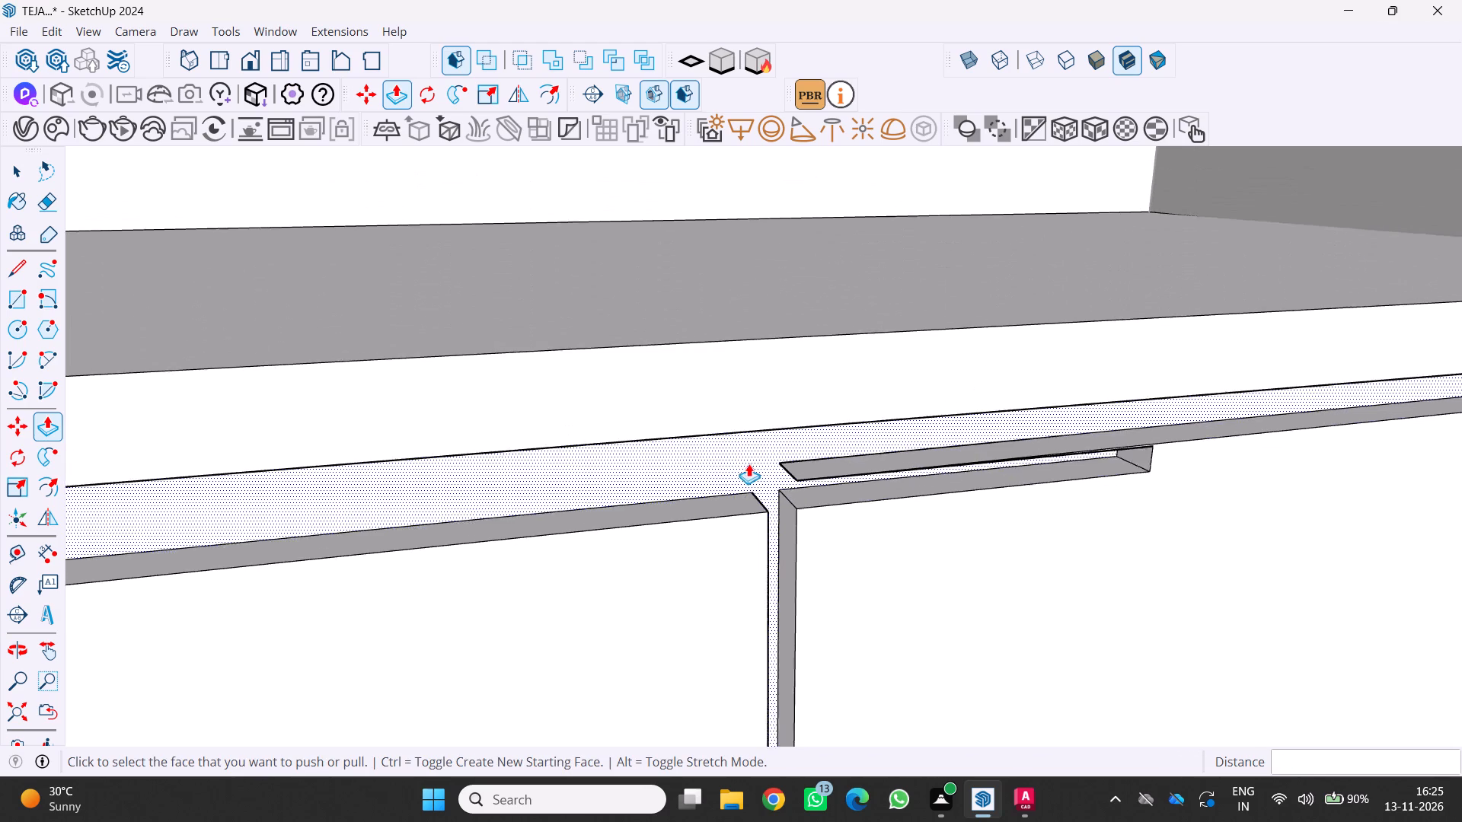
scroll(749, 464, down, 7)
scroll(958, 478, up, 4)
middle_drag(1033, 473, 1039, 417)
scroll(1040, 419, up, 9)
middle_click(1039, 416)
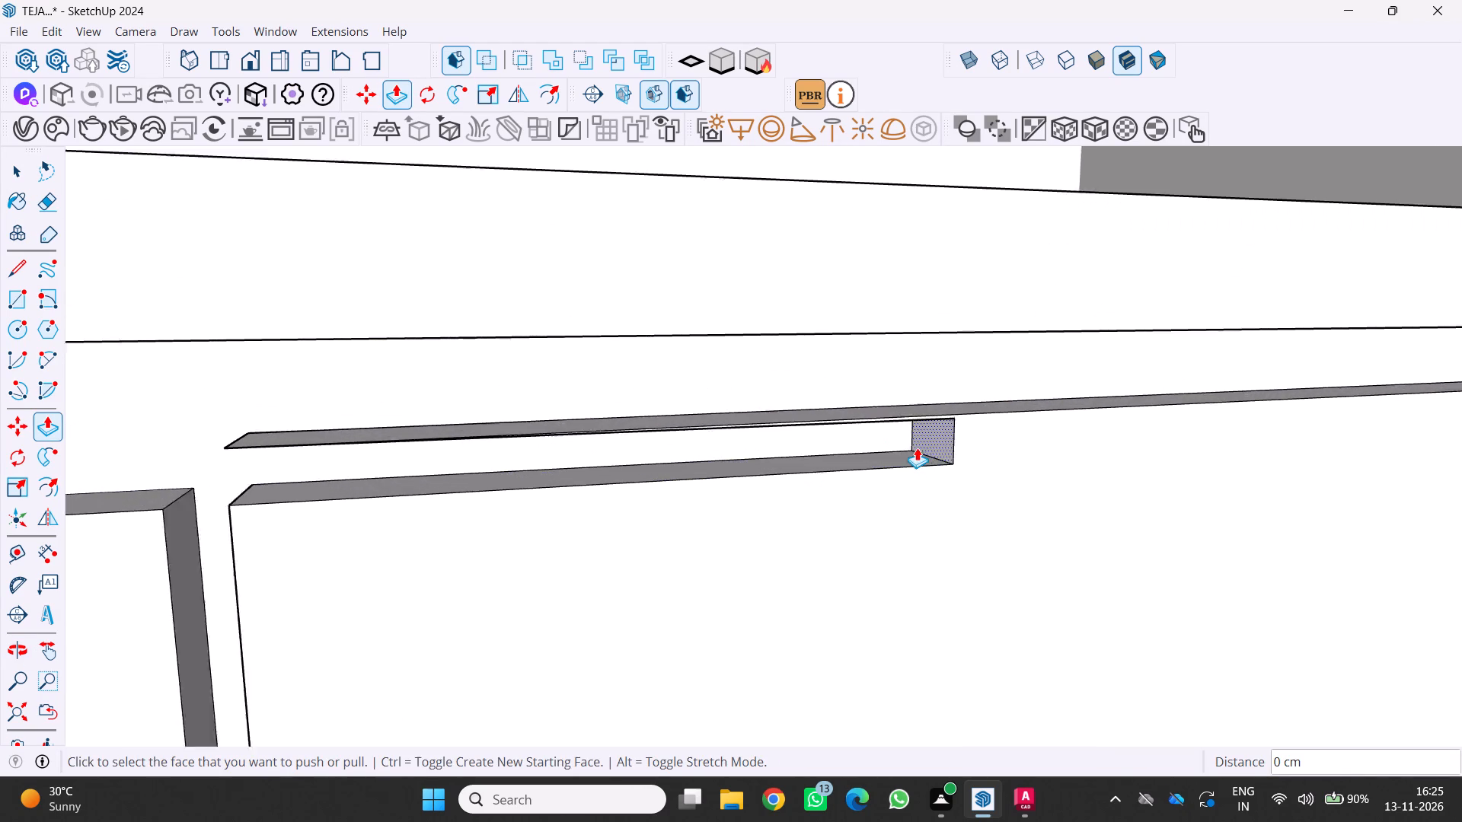
drag(934, 433, 1358, 405)
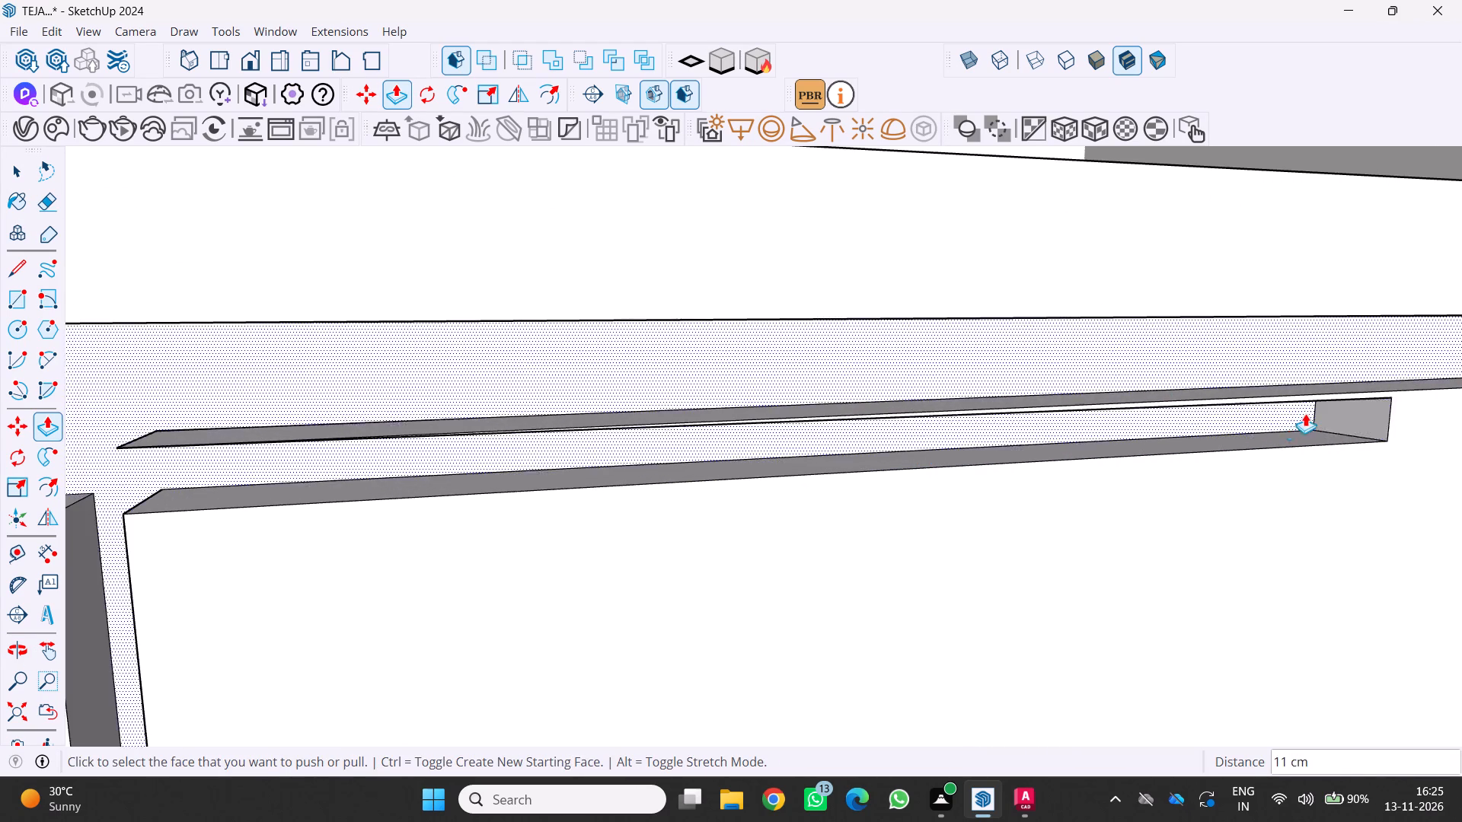
Extend the same notch by pushing its end face another 11 cm or so toward the far wardrobe side.
scroll(1292, 418, down, 15)
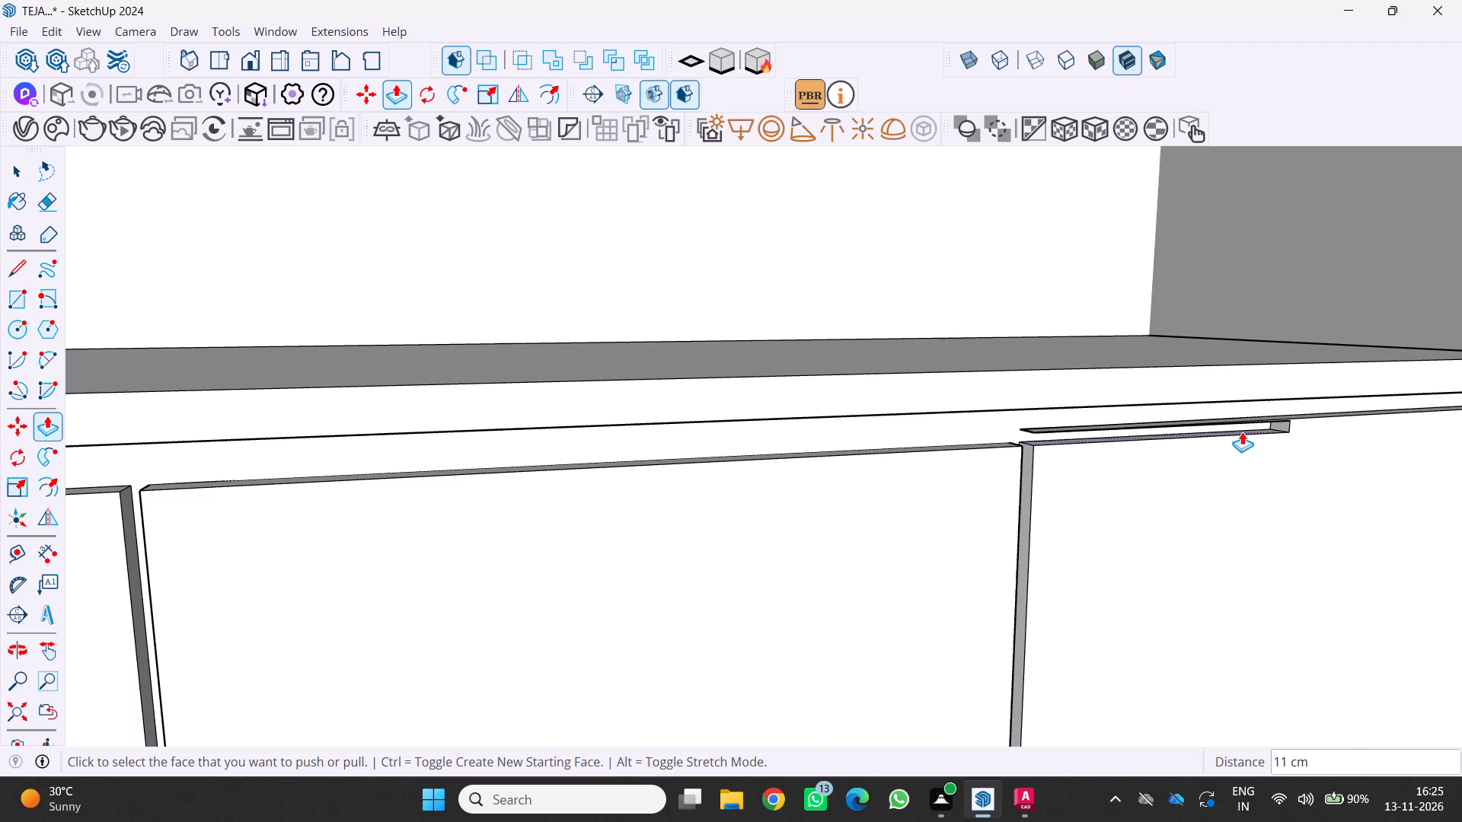
middle_drag(1242, 432, 697, 530)
scroll(749, 555, up, 11)
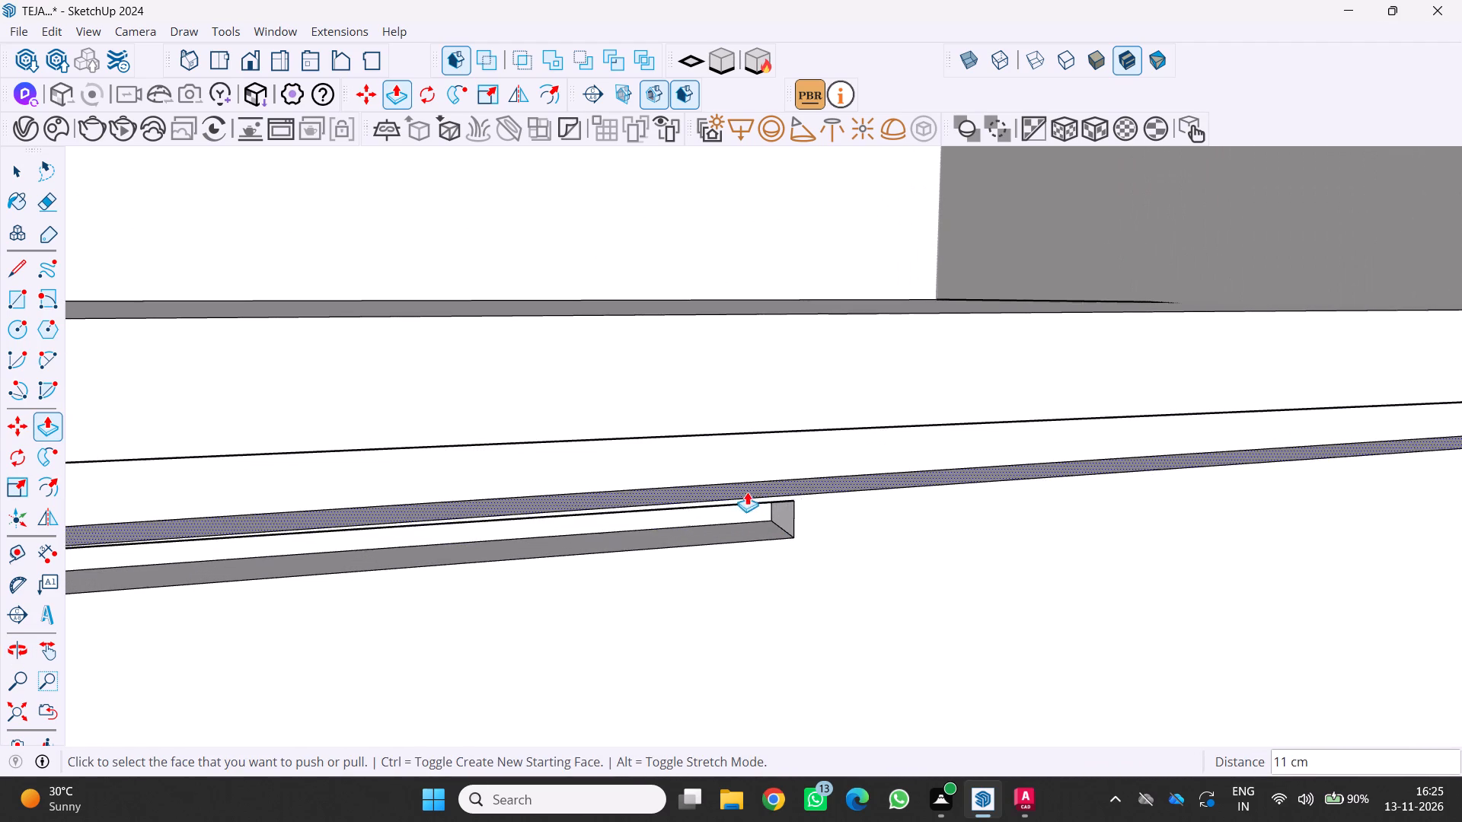
scroll(783, 524, up, 7)
drag(782, 518, 808, 515)
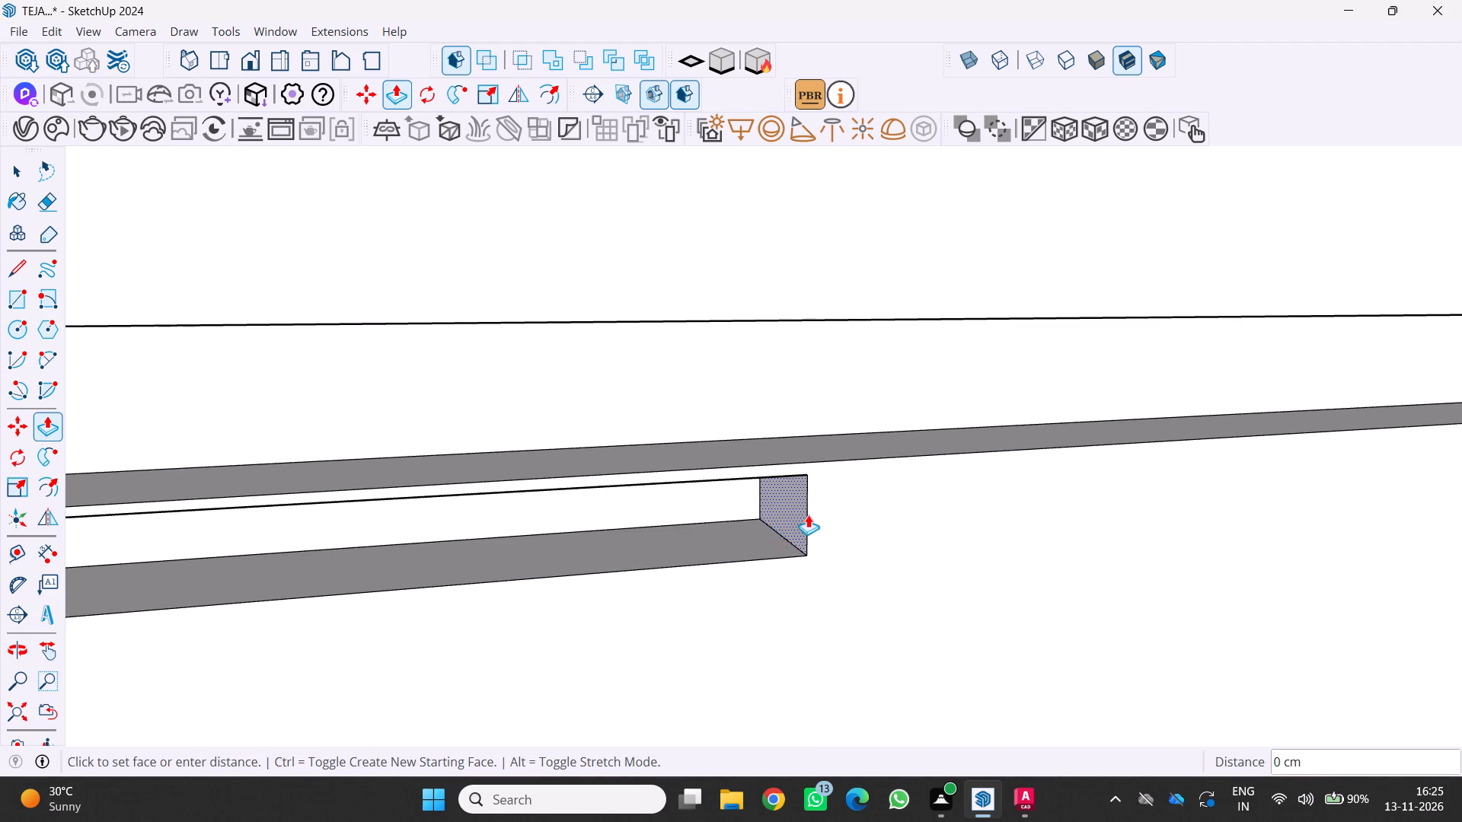
drag(808, 515, 1432, 453)
Push the notch's end face about 16 cm further toward the far wardrobe side of the end door front.
scroll(1303, 468, down, 16)
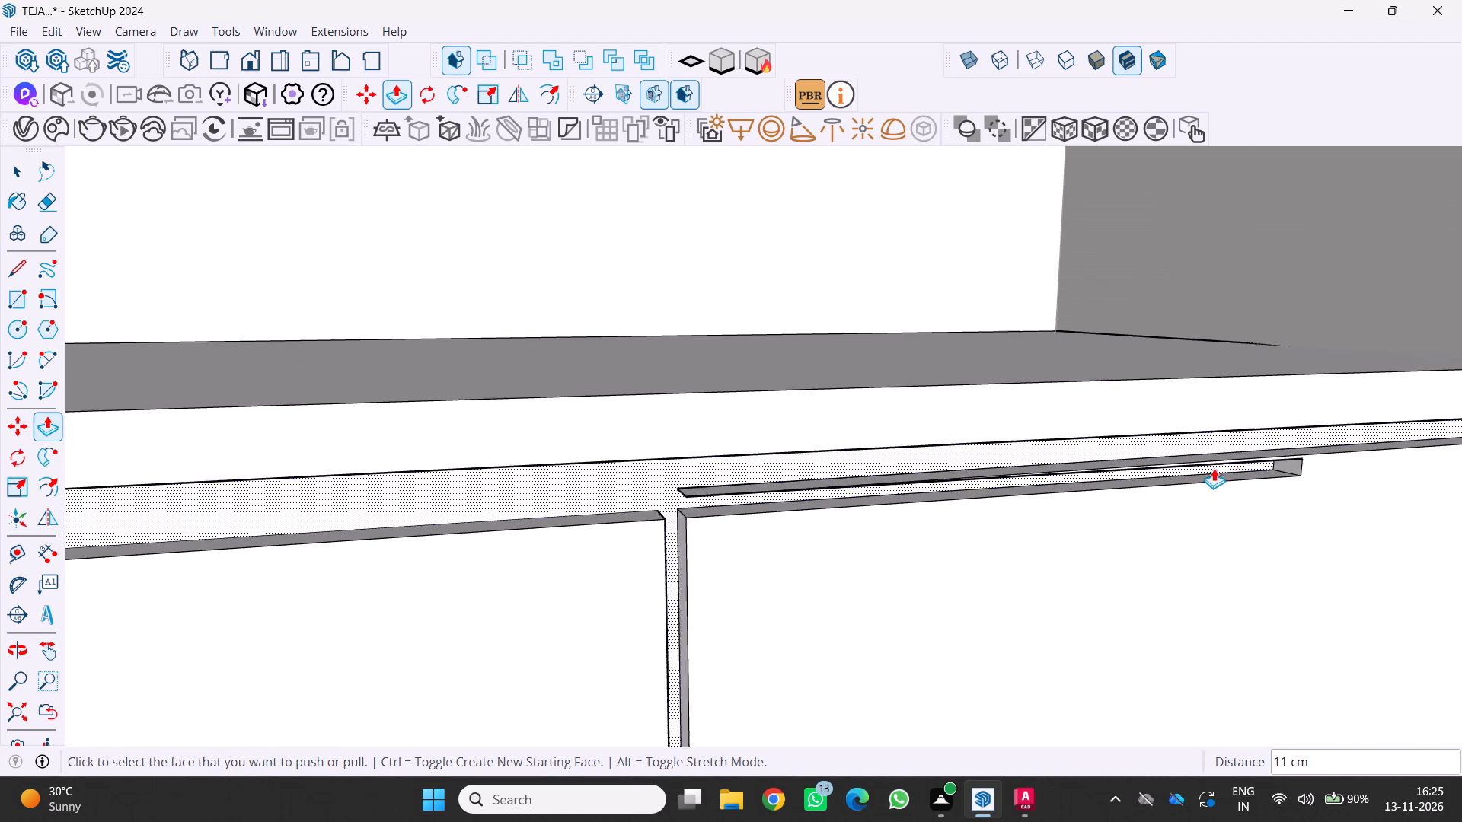
scroll(1214, 468, down, 8)
scroll(1322, 462, up, 9)
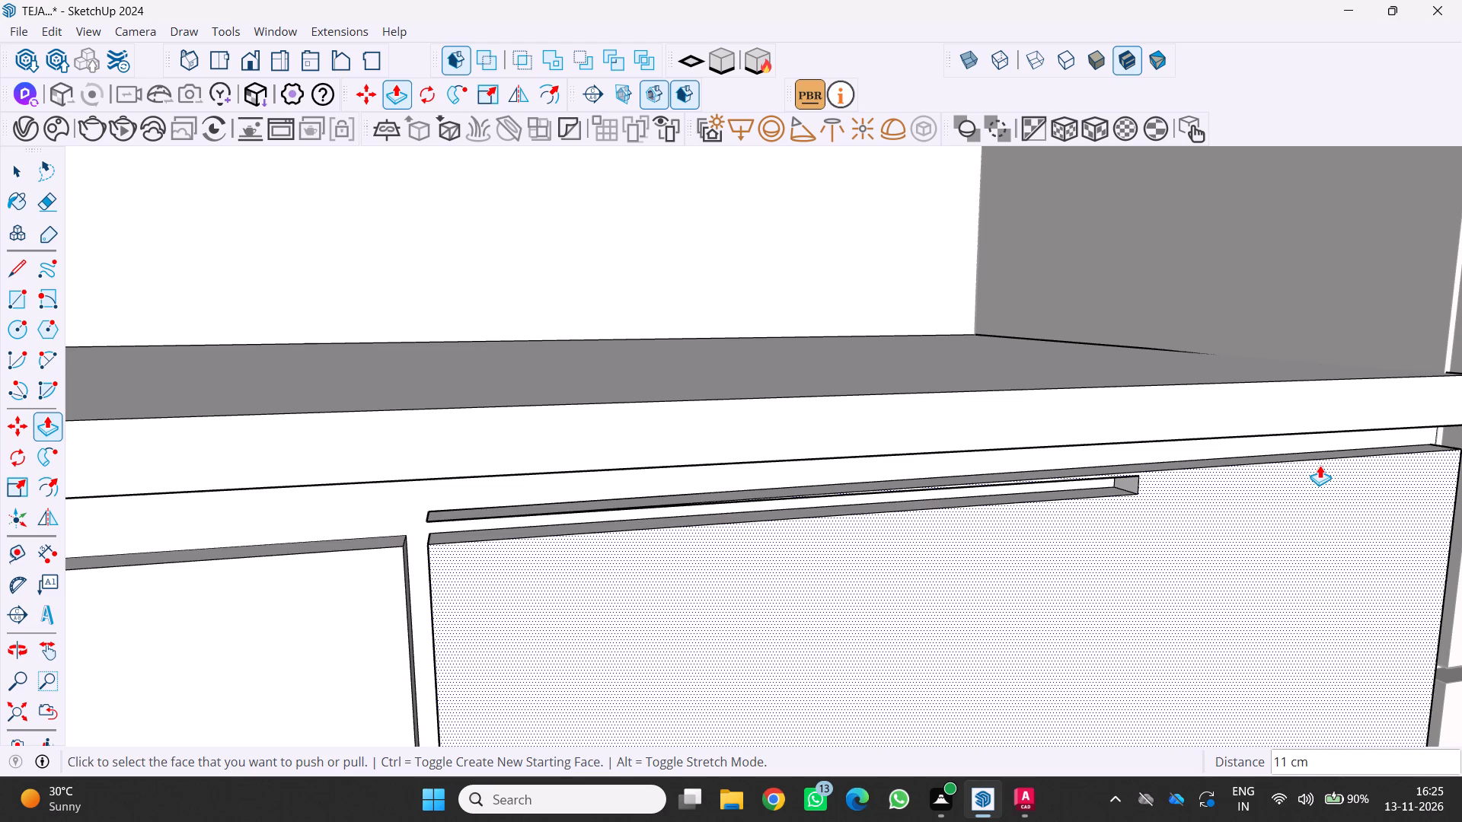
middle_drag(1320, 465, 777, 575)
scroll(532, 652, up, 2)
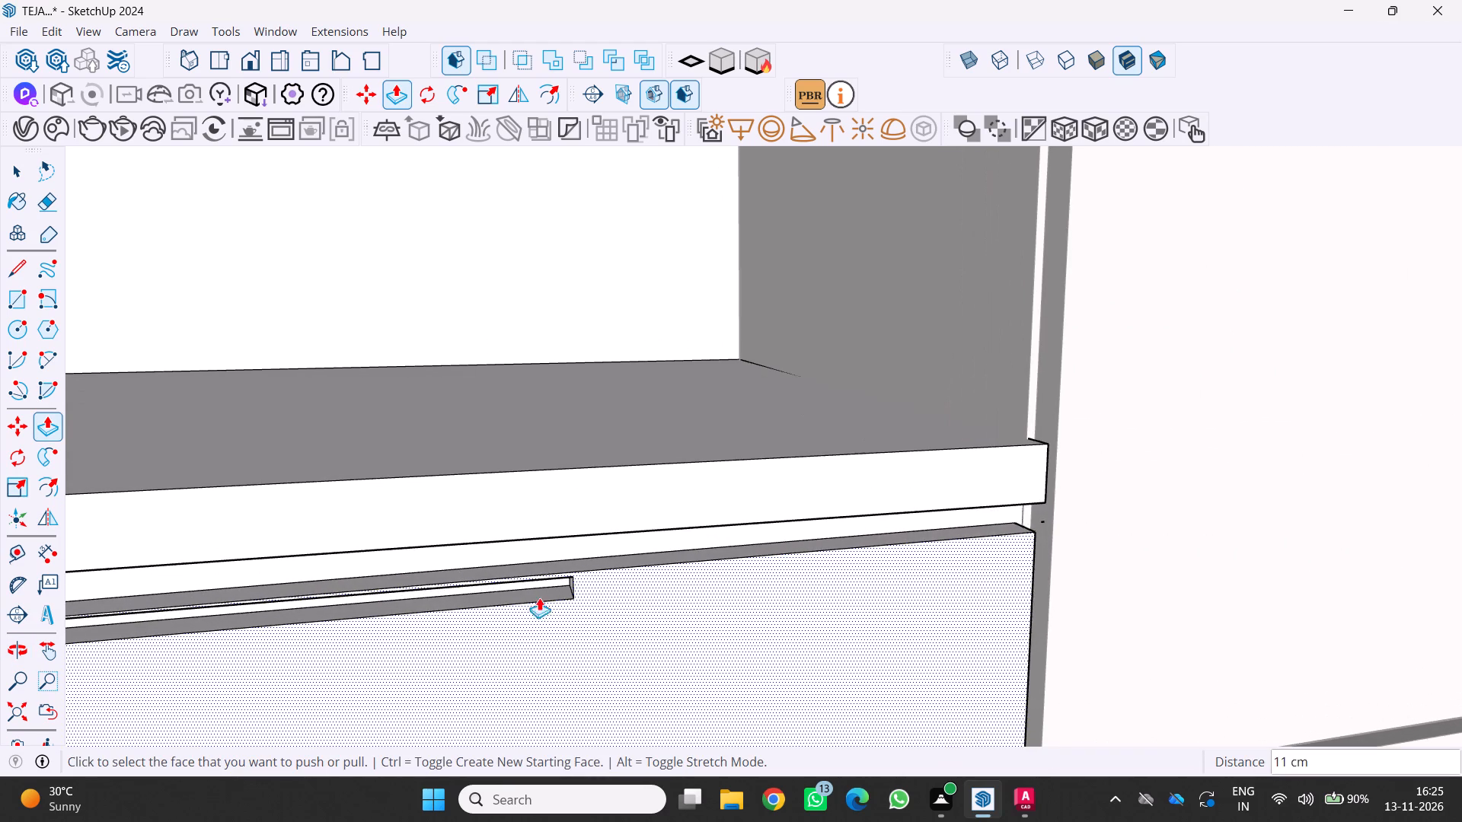
scroll(564, 581, up, 8)
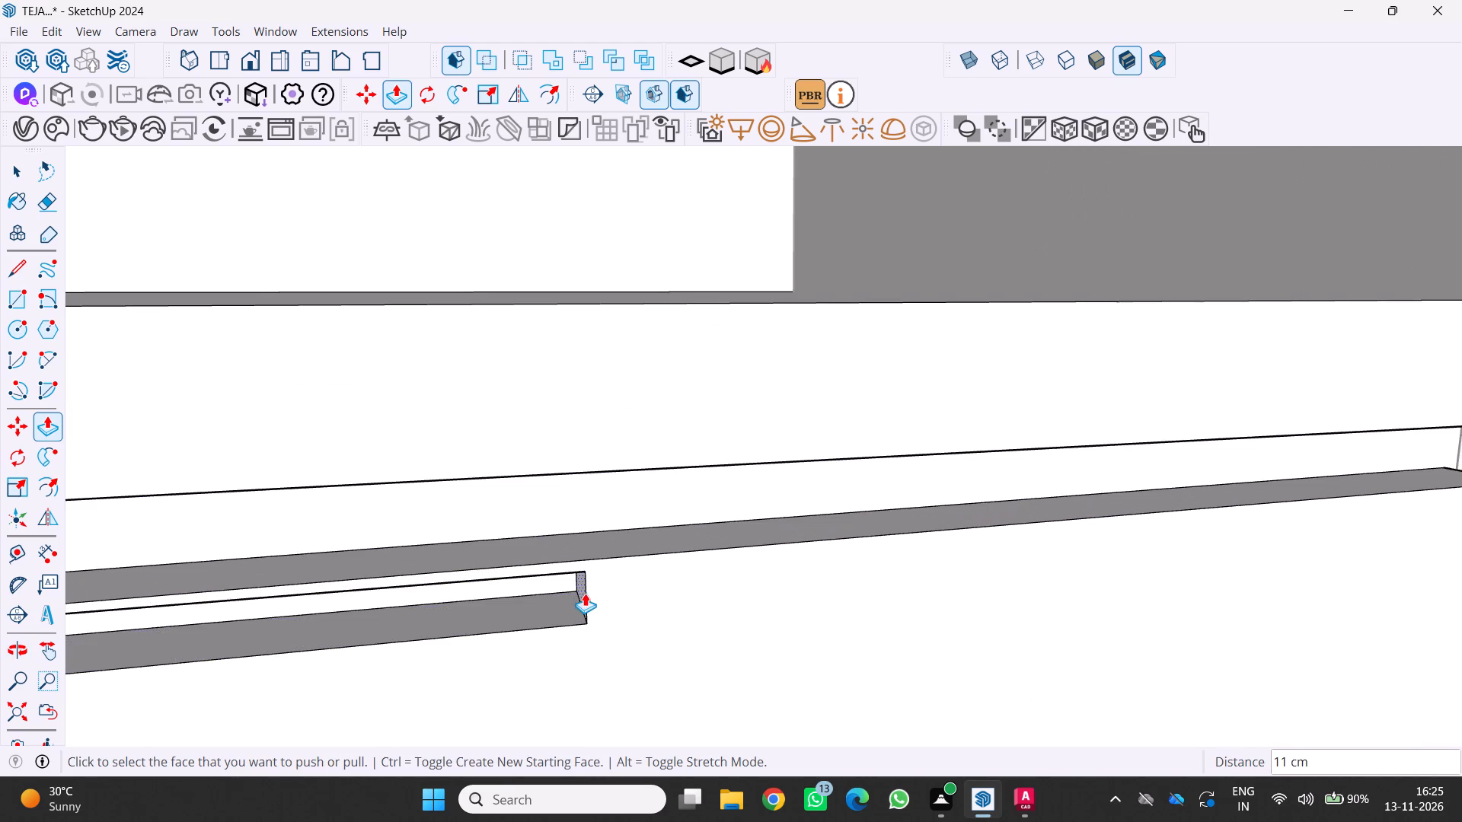
drag(585, 585, 1286, 541)
scroll(1147, 537, down, 5)
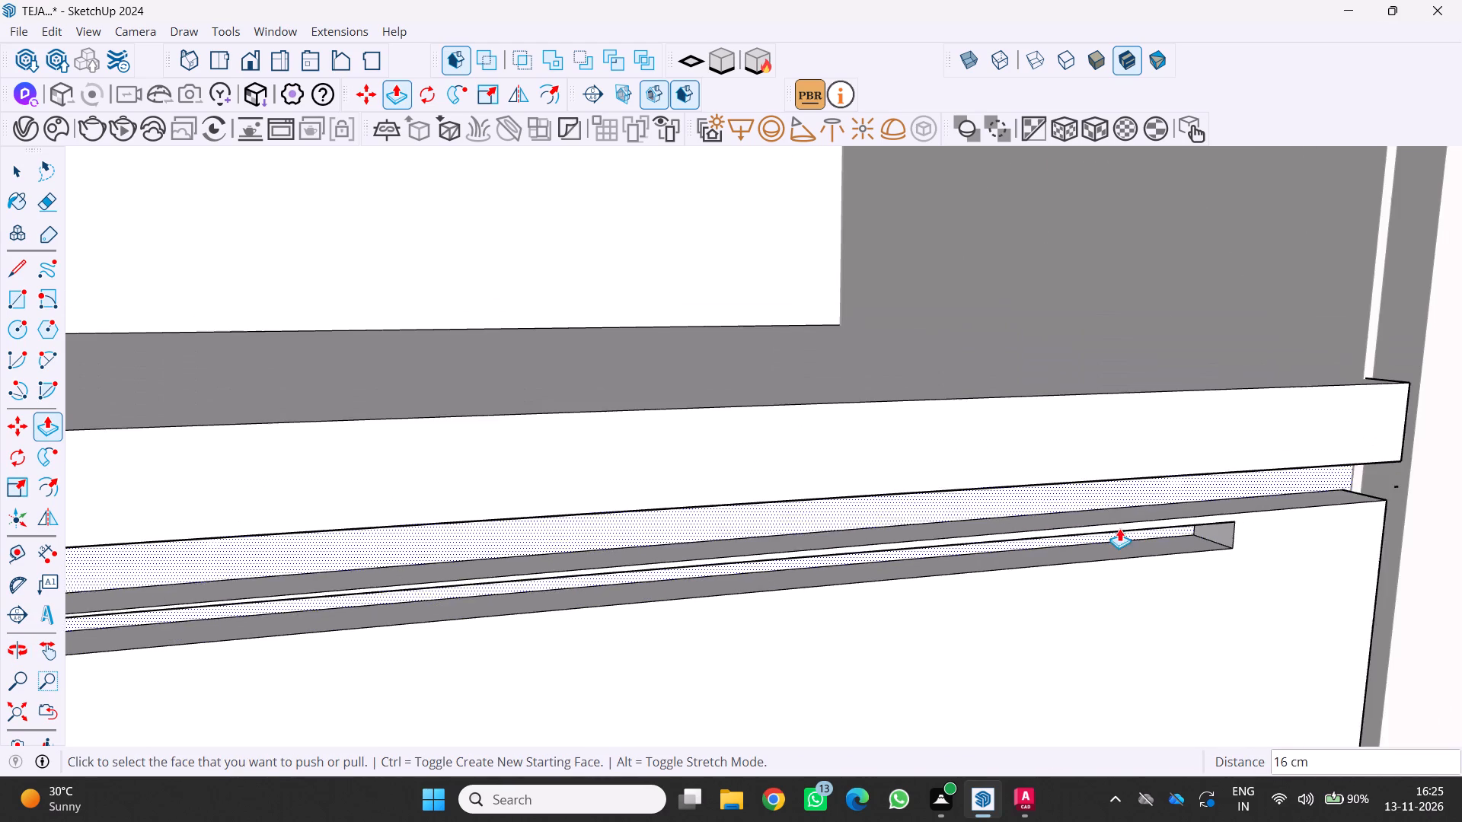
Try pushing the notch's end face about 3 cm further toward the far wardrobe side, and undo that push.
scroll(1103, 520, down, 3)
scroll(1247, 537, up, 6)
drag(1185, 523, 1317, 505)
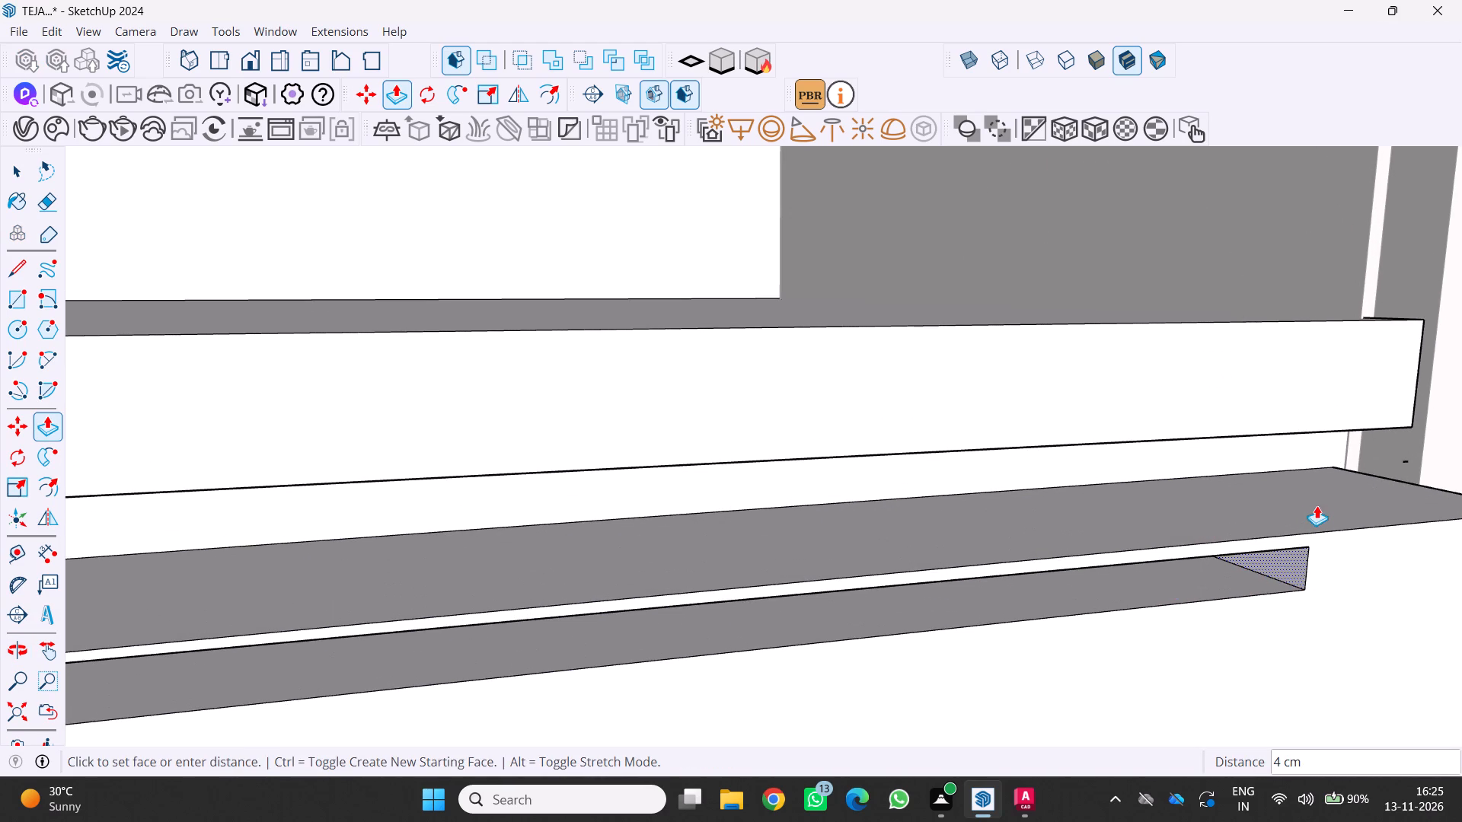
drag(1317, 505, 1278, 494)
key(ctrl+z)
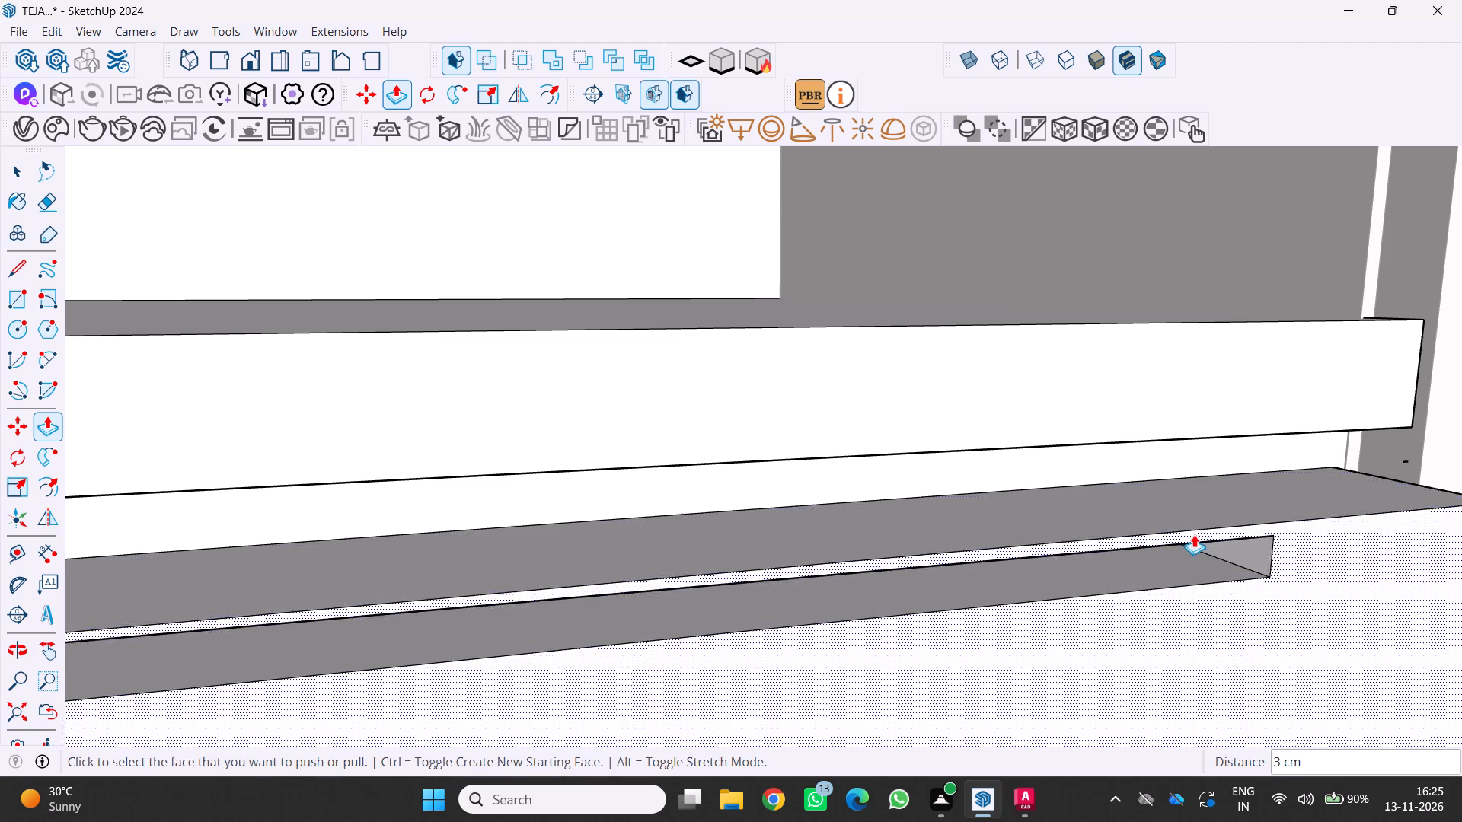
Push the notch's end face about 7 cm so the notch reaches the far side edge of the end door front.
scroll(1189, 532, up, 3)
drag(1172, 522, 1412, 488)
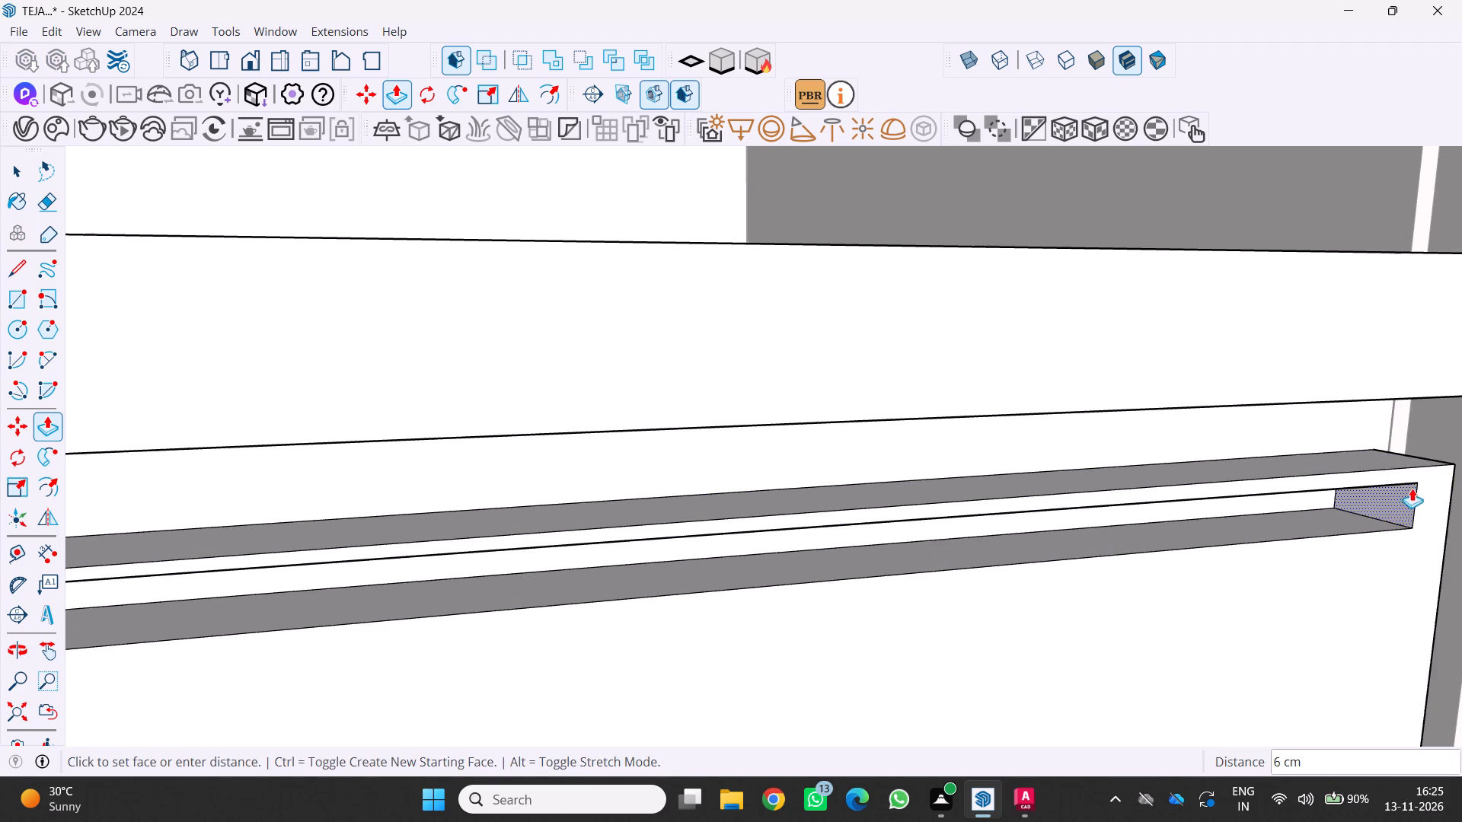
drag(1412, 488, 1432, 498)
scroll(1289, 530, down, 9)
middle_drag(1213, 537, 1082, 466)
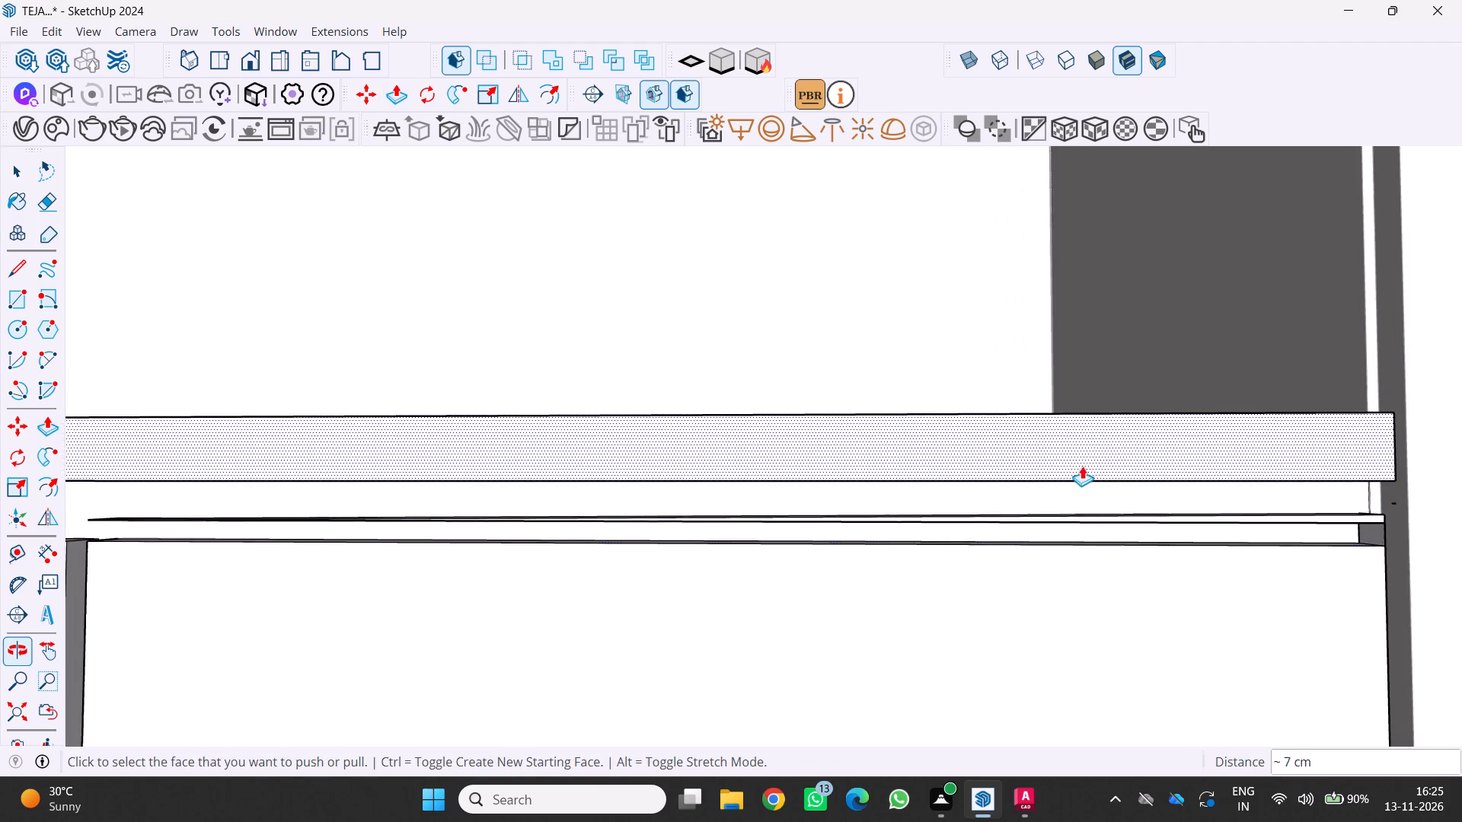
middle_drag(1082, 466, 1084, 460)
scroll(1322, 594, up, 11)
middle_drag(1398, 542, 1189, 604)
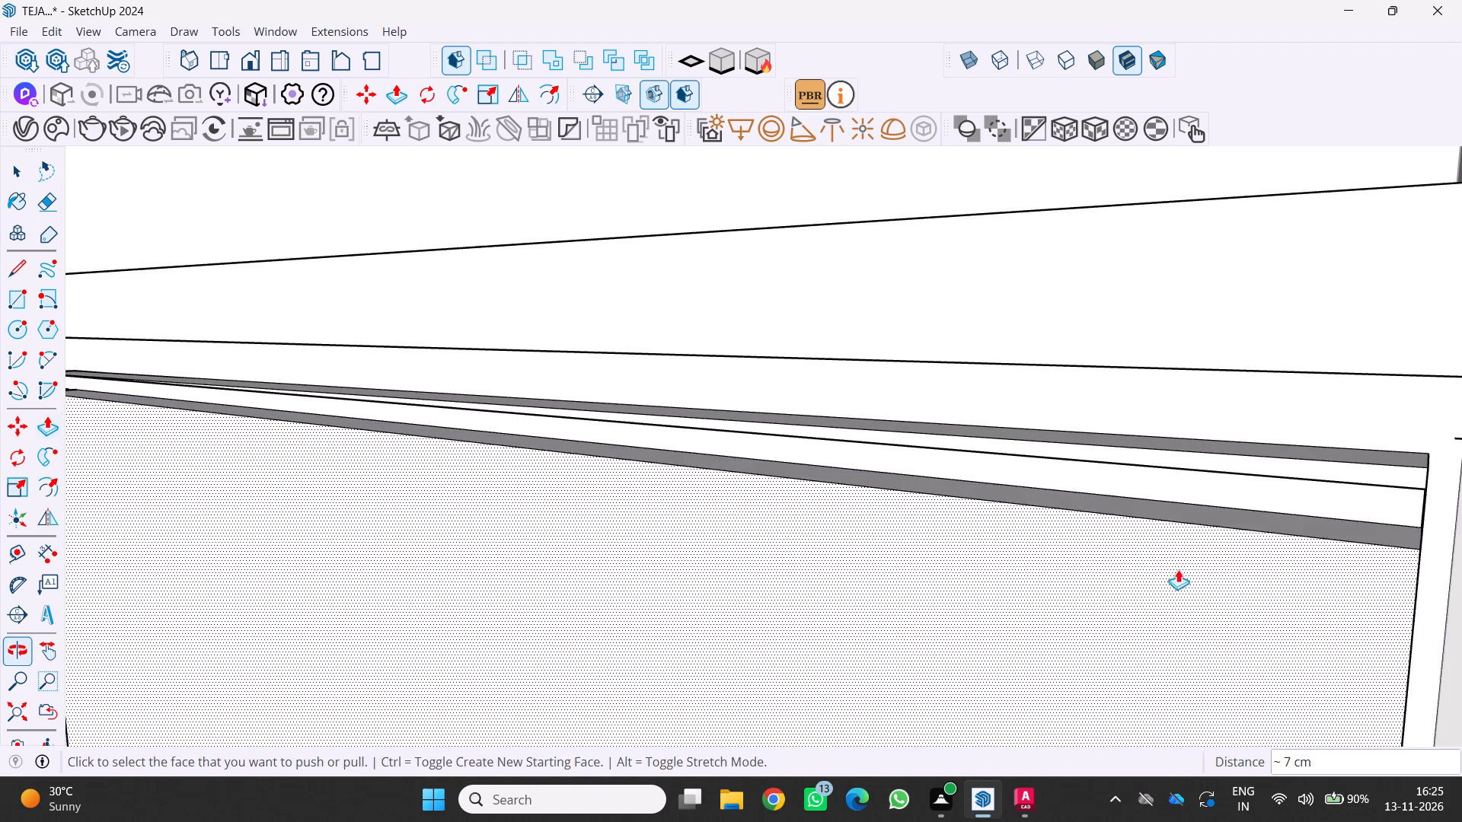
Erase the vertical edge of the leftover face closing the far side end of the notch.
key(e)
scroll(1284, 502, down, 4)
scroll(1425, 511, down, 1)
scroll(1435, 511, up, 1)
middle_drag(1435, 511, 1365, 502)
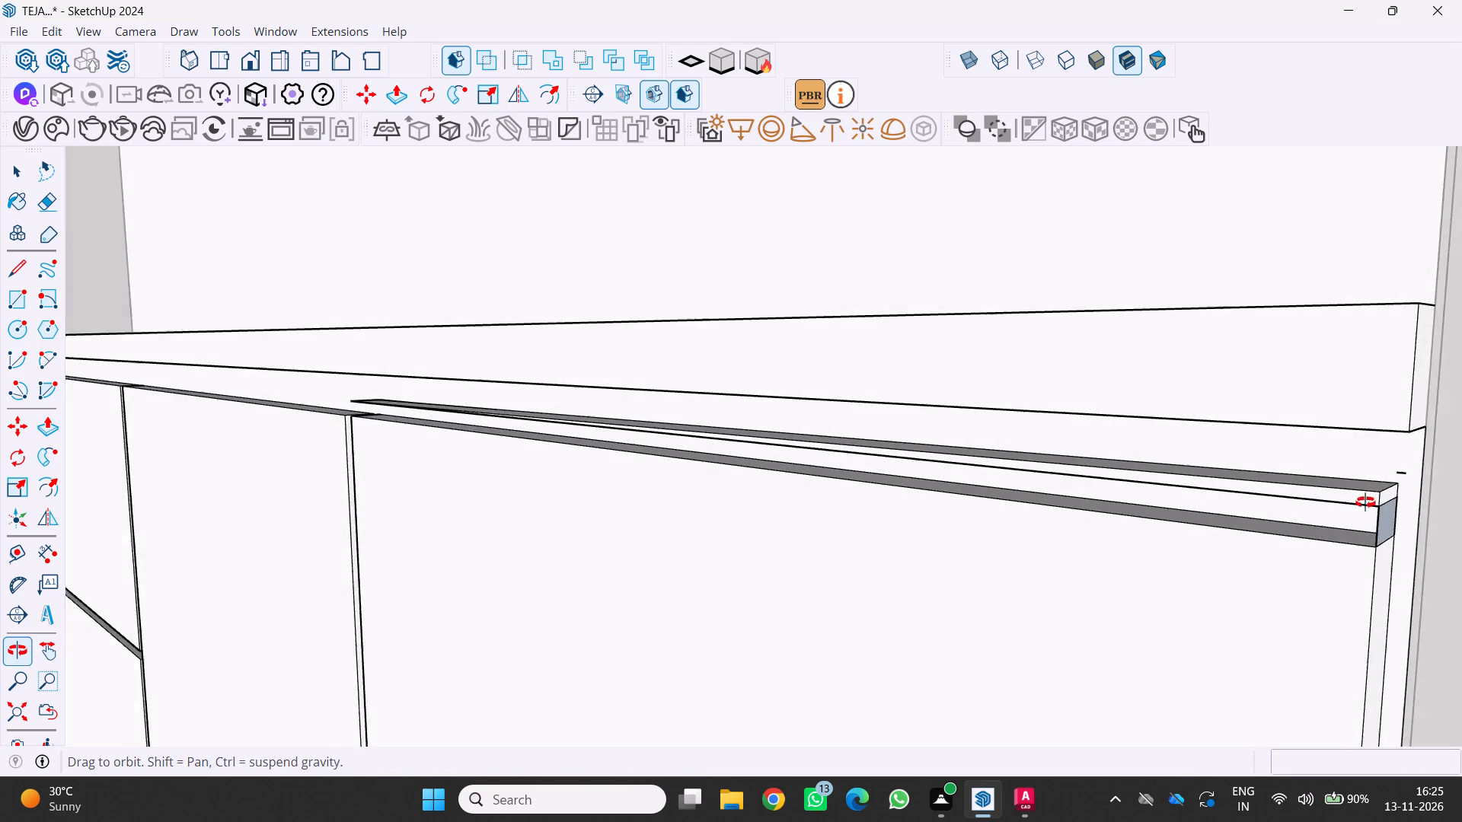
middle_drag(1365, 502, 1361, 504)
scroll(1403, 527, up, 15)
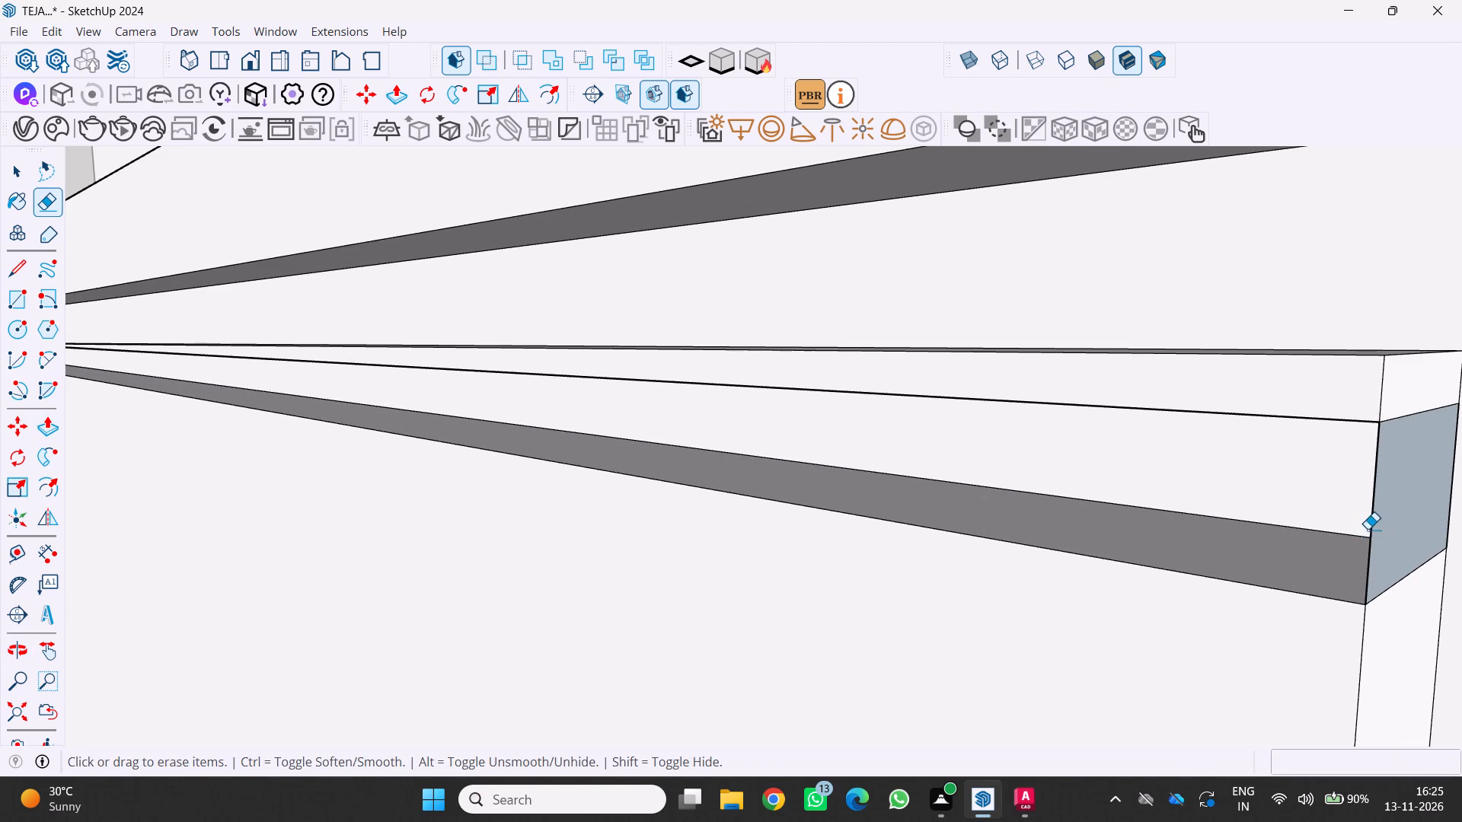
click(1368, 529)
Erase the short stray line on the cabinet beside the end door front's far top corner.
scroll(1368, 534, down, 10)
scroll(1417, 470, up, 3)
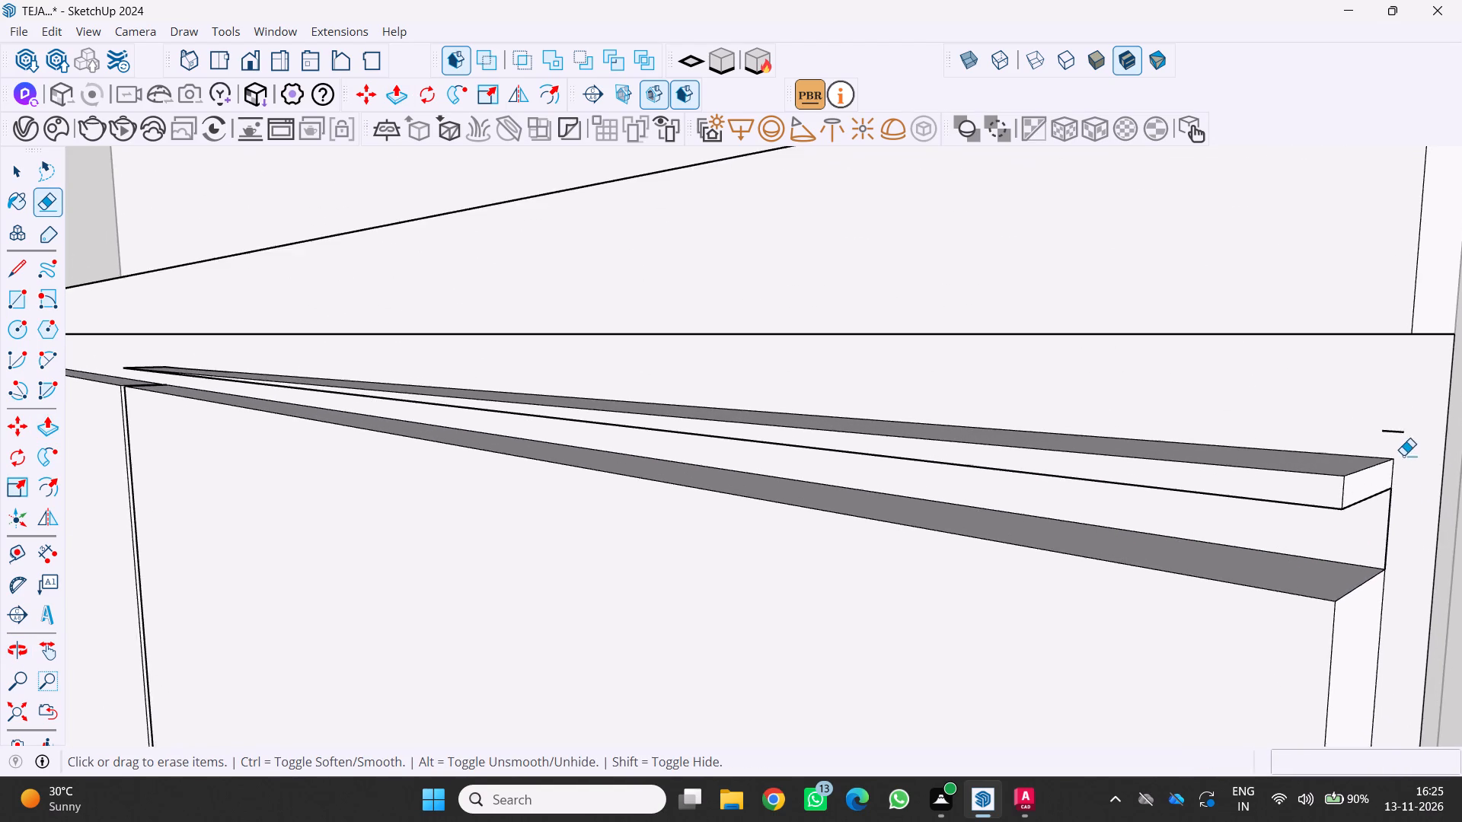
scroll(1403, 455, up, 4)
click(1397, 430)
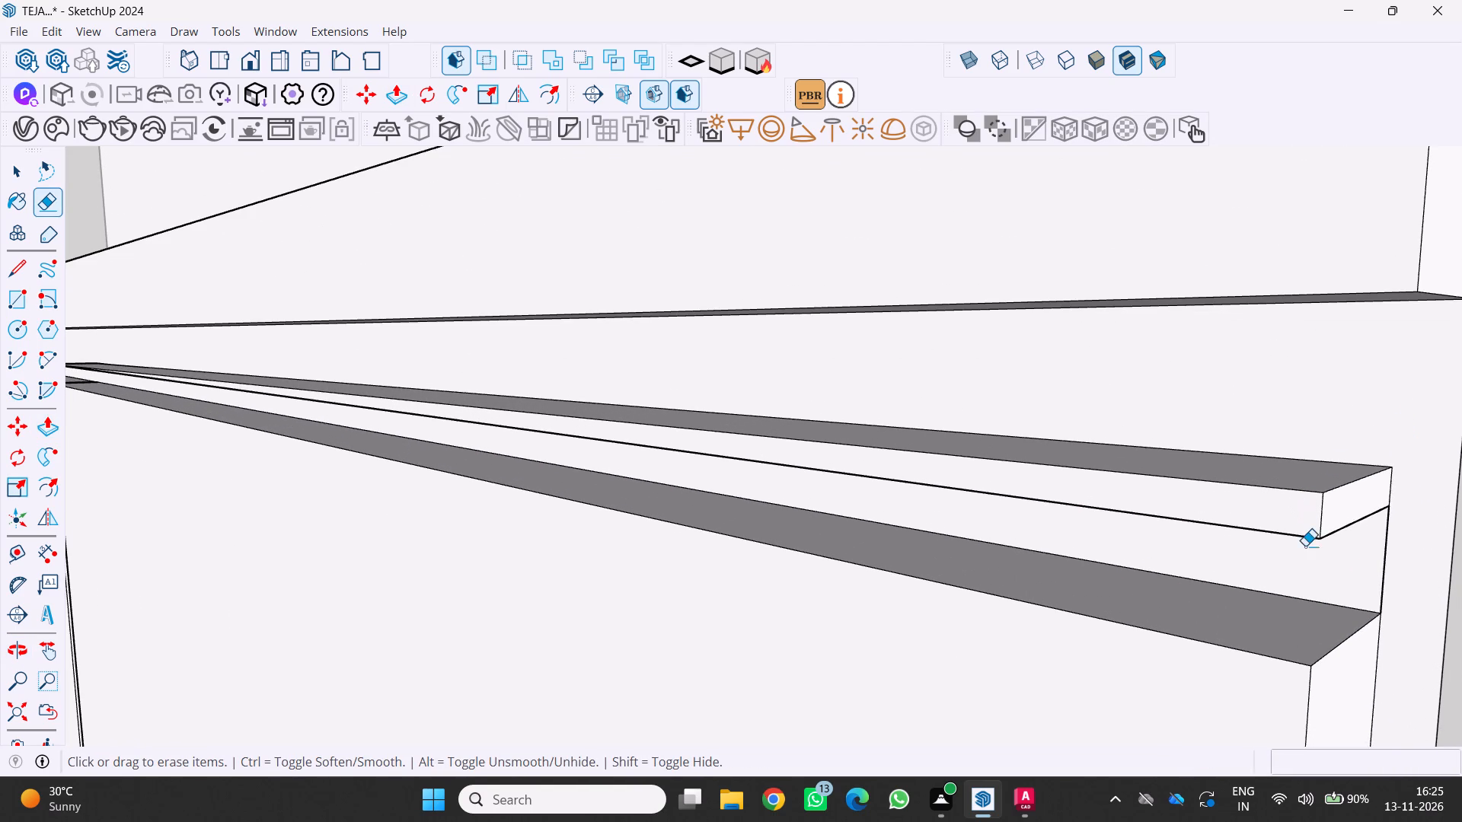
Erase the edges at the far end of the leftover strip above the lowered end door front.
drag(1321, 535, 1328, 521)
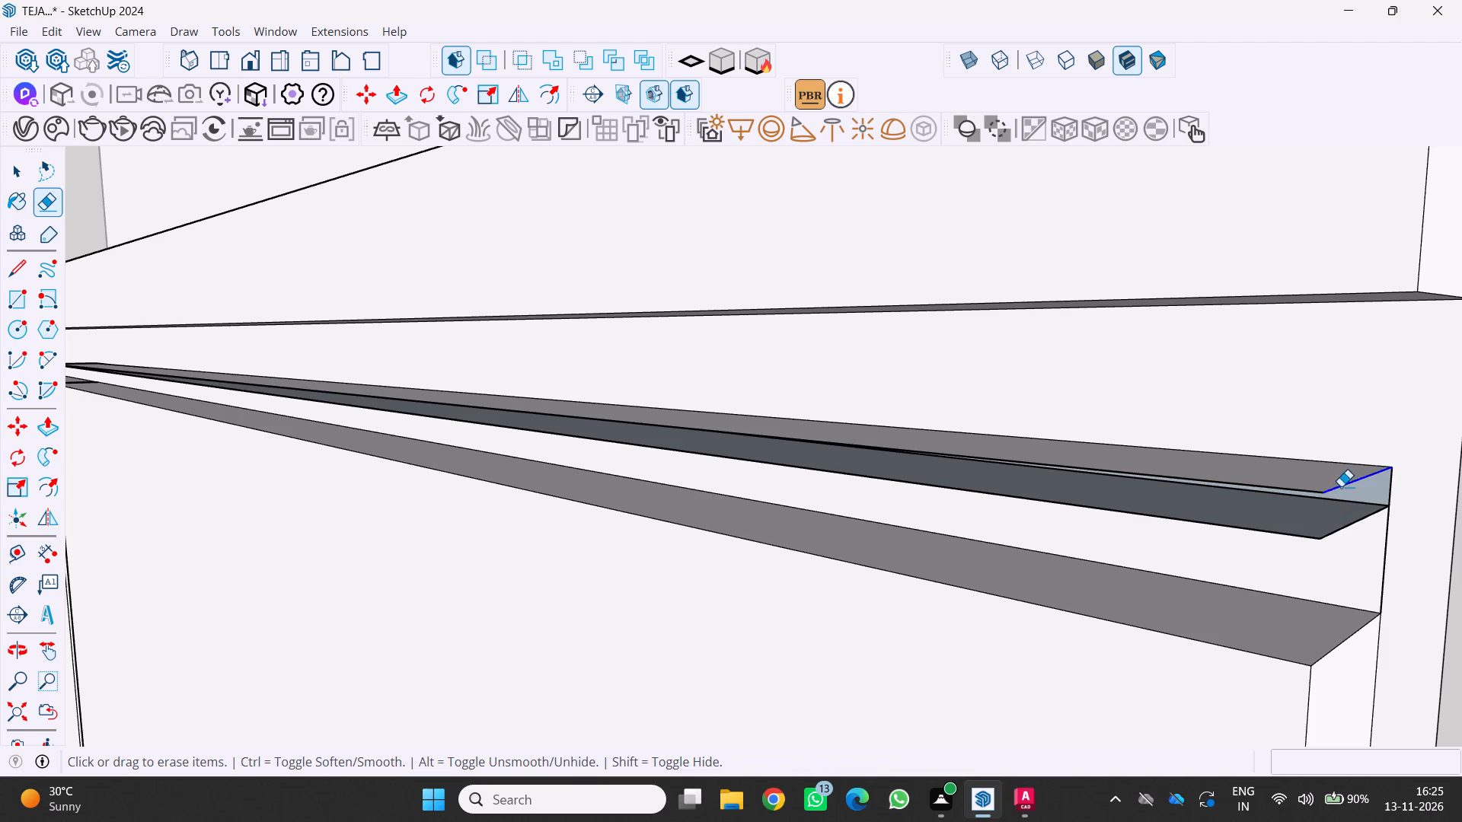
click(1341, 487)
click(1320, 546)
click(1324, 530)
drag(1324, 530, 1329, 532)
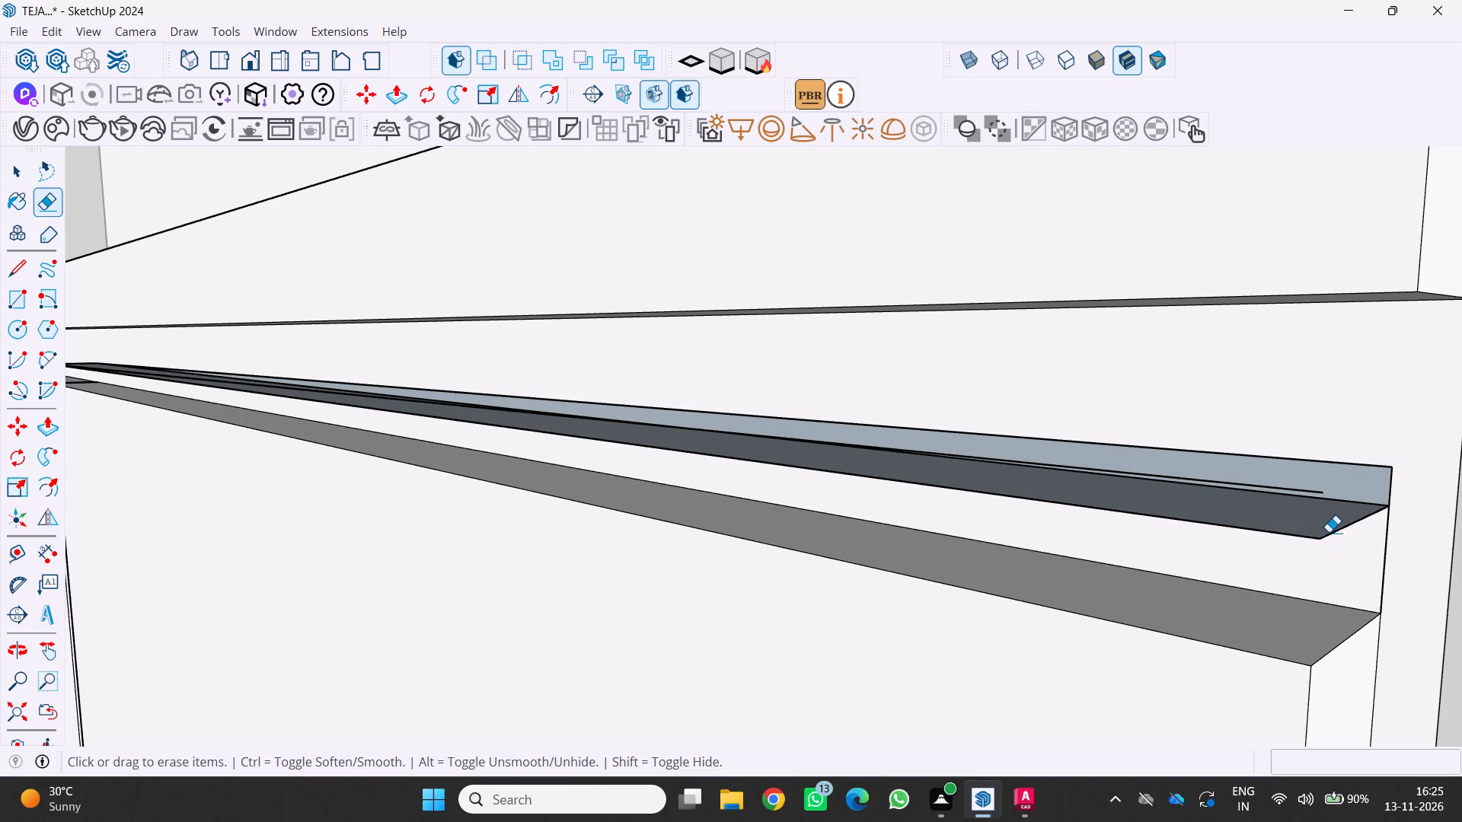
drag(1329, 532, 1333, 534)
click(1333, 534)
drag(1314, 528, 1300, 546)
Erase the strip's remaining outline edges above the end door front, starting from the end beside the neighbouring door.
middle_drag(1368, 472, 1461, 432)
scroll(1428, 441, up, 1)
scroll(1241, 517, down, 13)
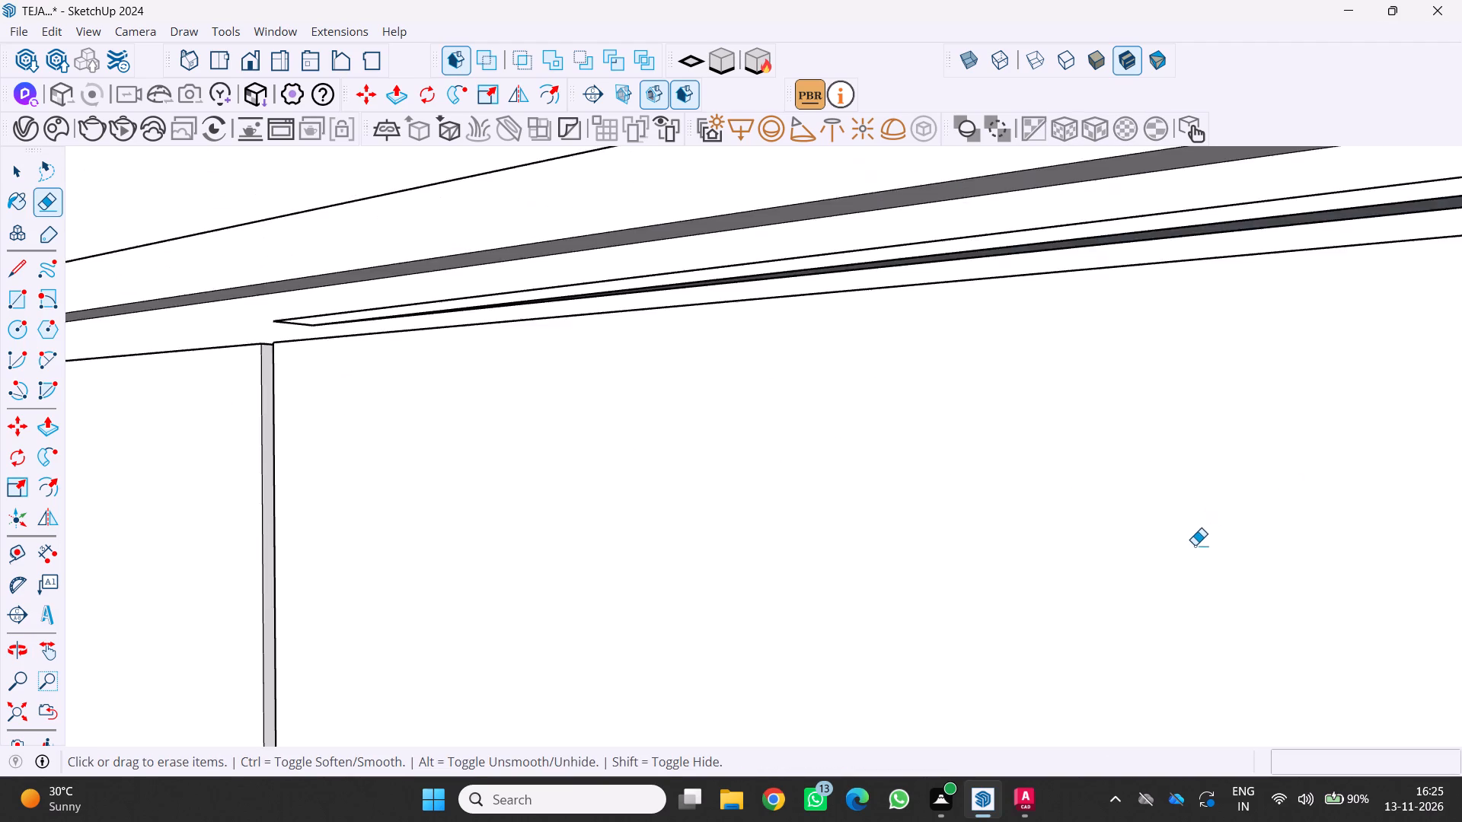
scroll(1195, 545, down, 7)
scroll(1052, 513, down, 1)
middle_drag(987, 549, 1177, 561)
scroll(440, 414, up, 5)
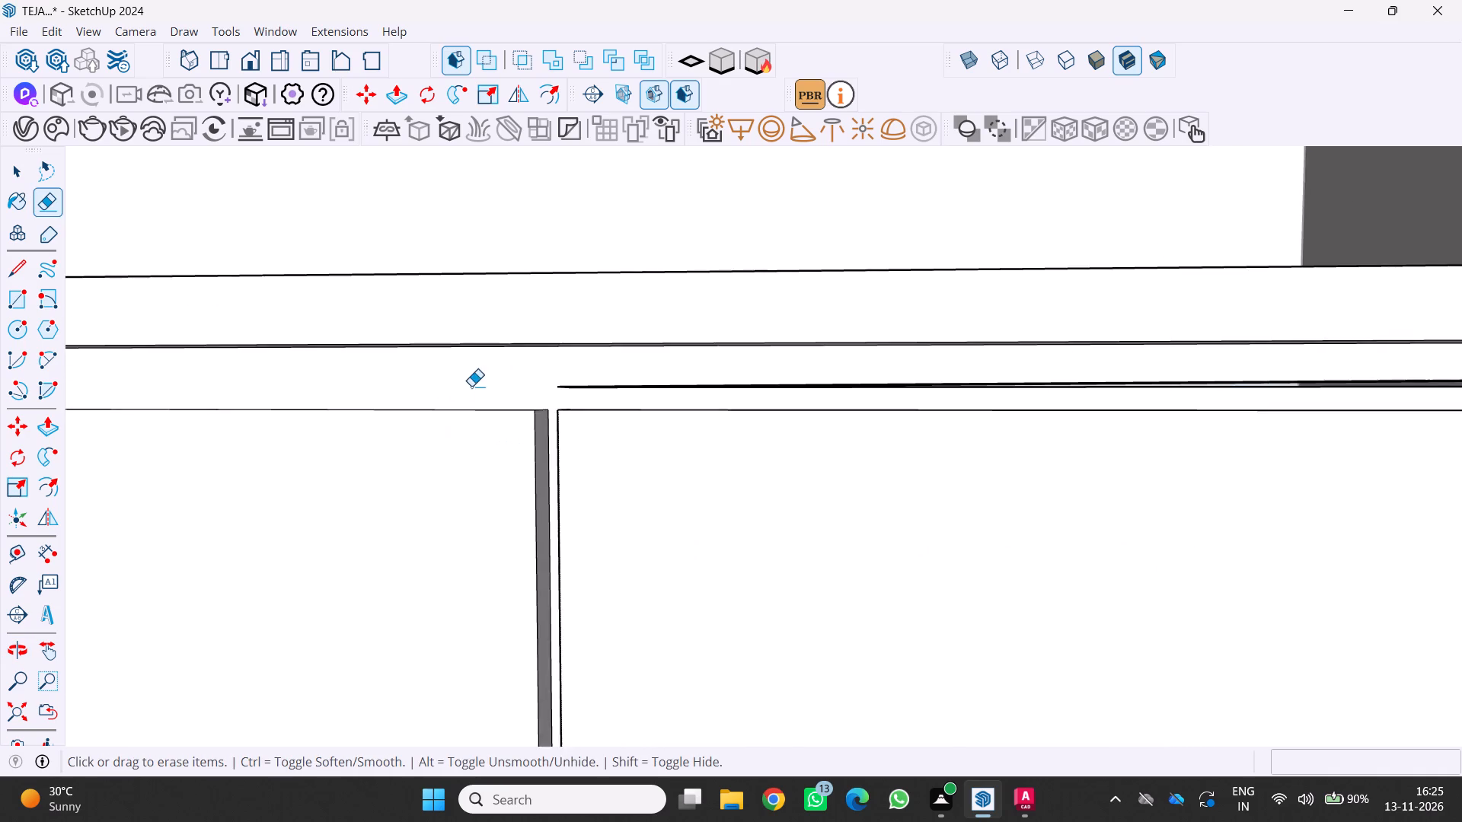
scroll(471, 386, up, 4)
middle_drag(563, 397, 792, 460)
middle_click(793, 460)
scroll(672, 402, up, 4)
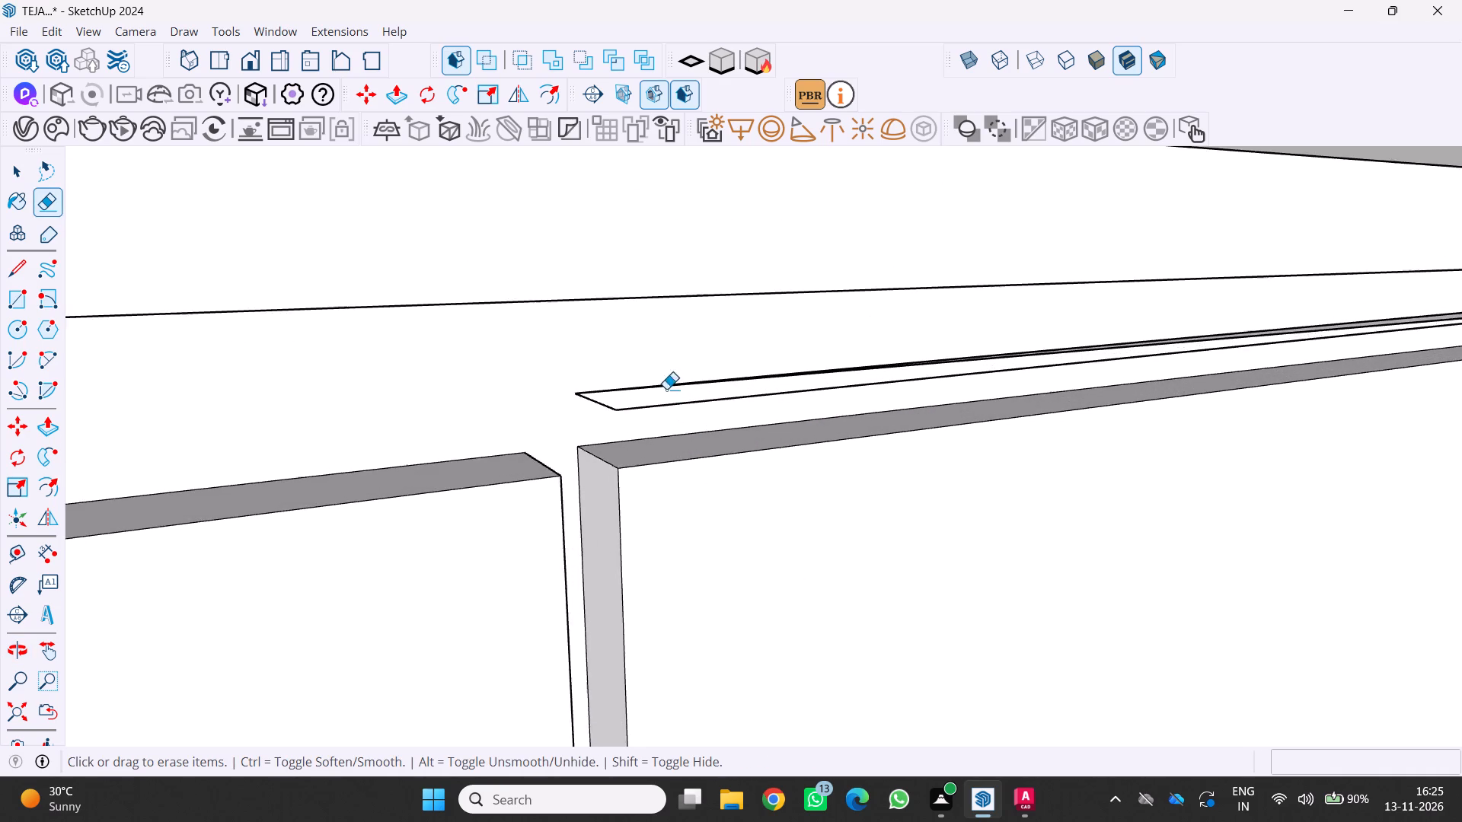
scroll(666, 389, up, 3)
click(640, 414)
drag(593, 415, 558, 429)
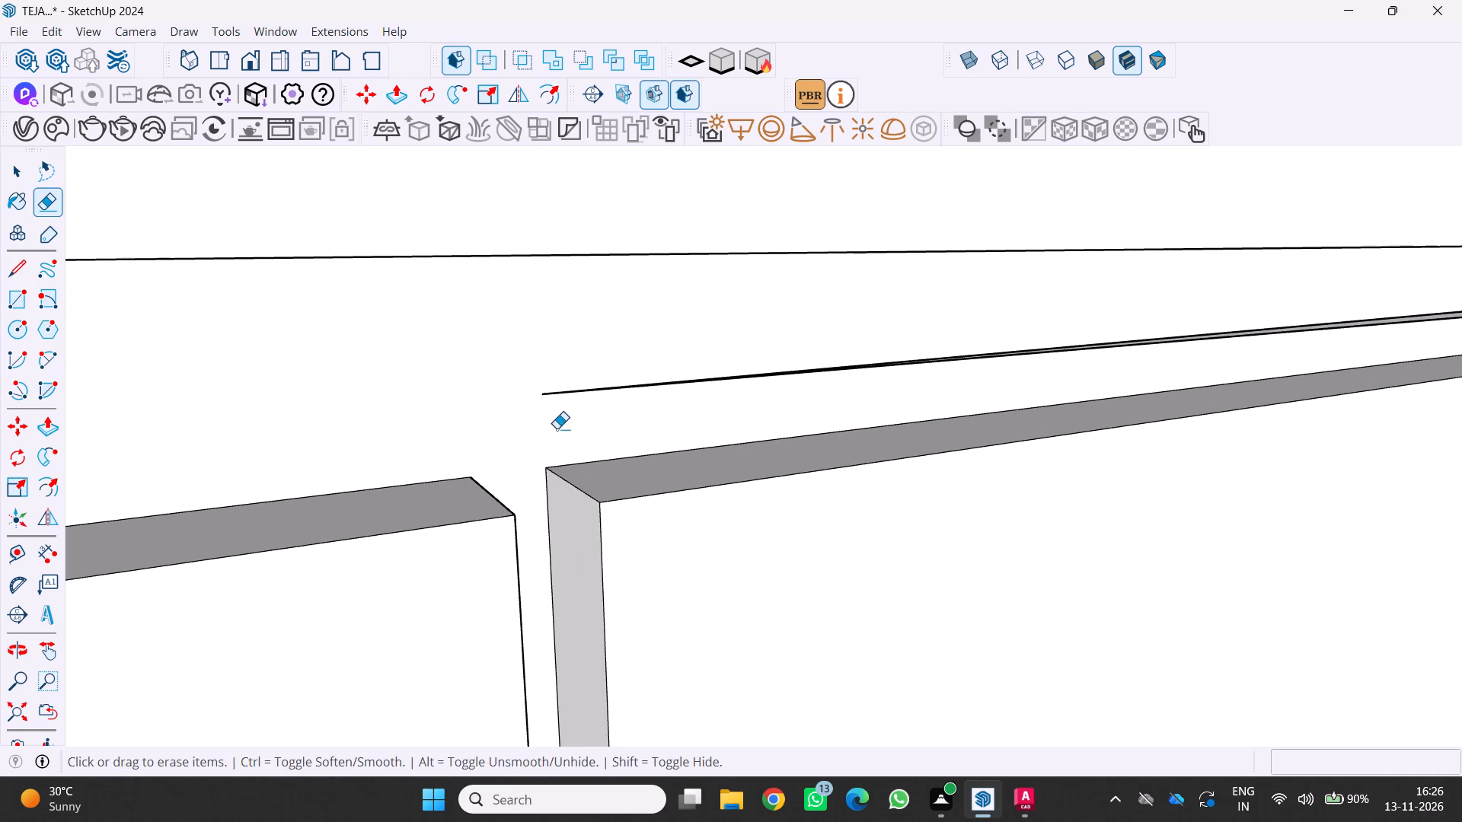
scroll(584, 381, up, 7)
click(544, 399)
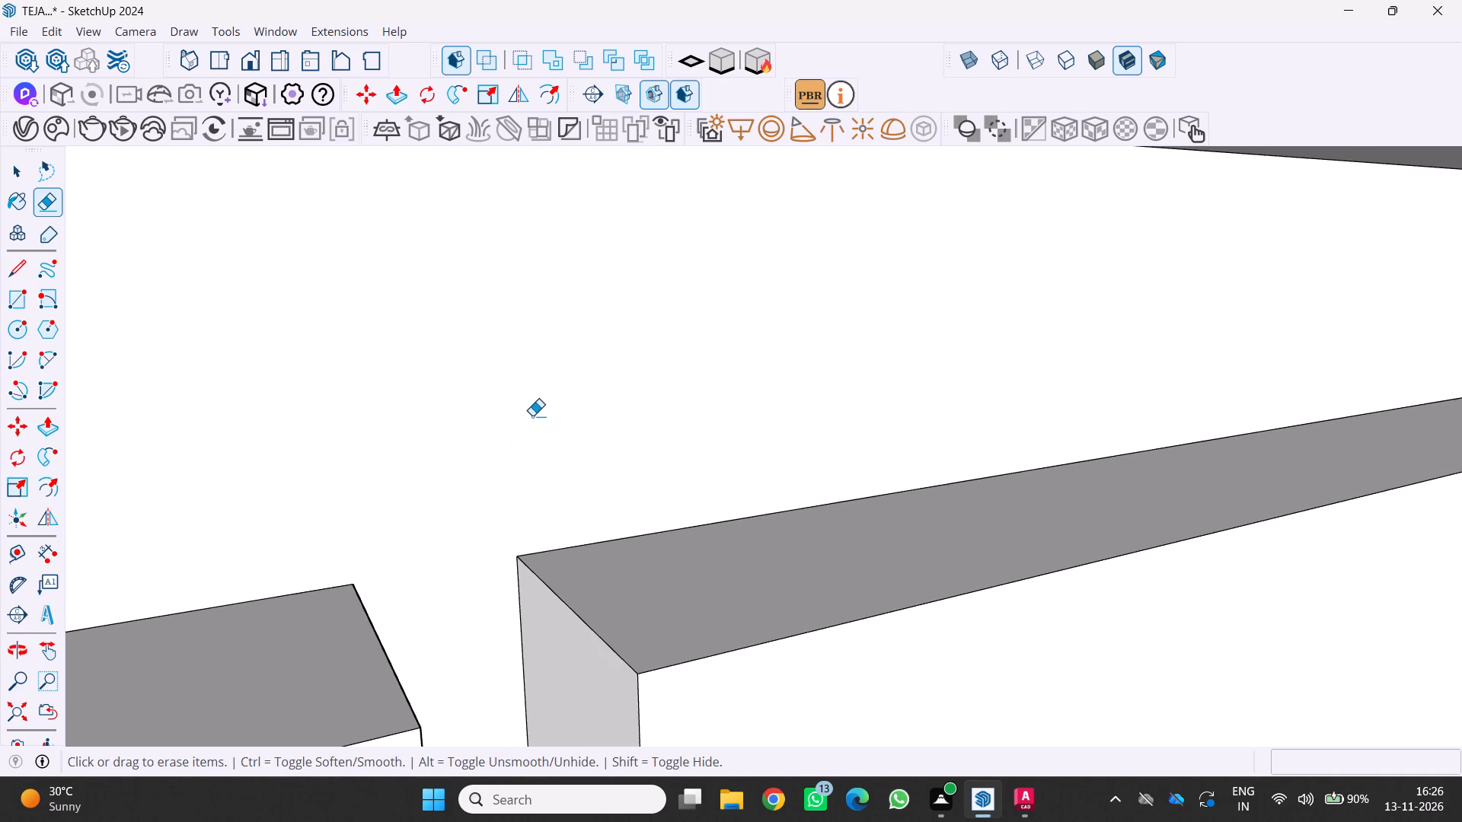
Erase the stray vertical line above the end door front's far rear top corner, beneath the countertop.
scroll(530, 430, down, 20)
scroll(530, 430, down, 17)
scroll(690, 508, up, 6)
middle_drag(886, 473, 797, 519)
scroll(1184, 425, up, 17)
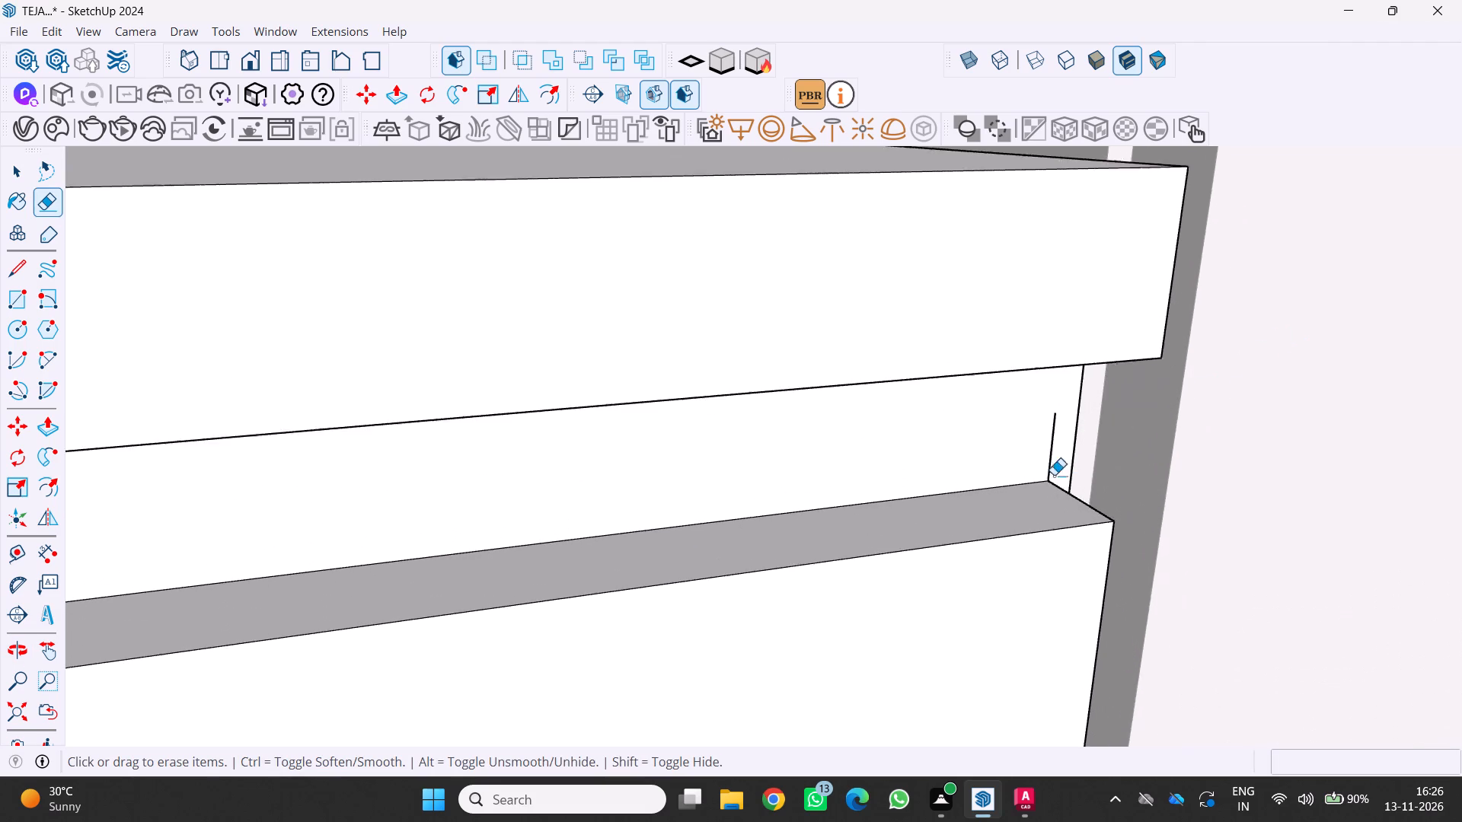
middle_drag(1024, 466, 962, 305)
scroll(1055, 434, up, 9)
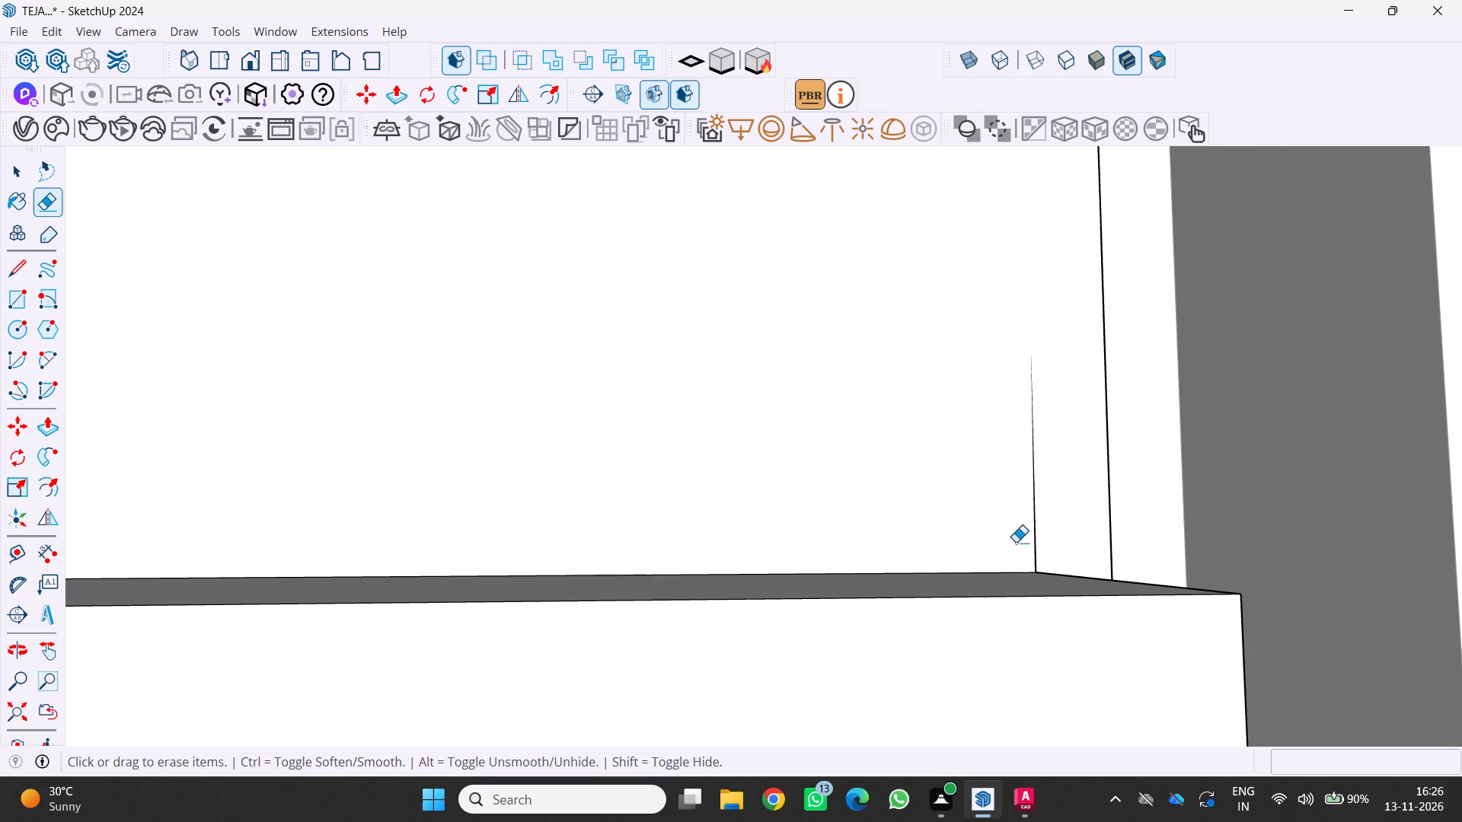
click(1034, 534)
Examine the low cabinet between the wardrobe units and the surrounding room from several angles and distances.
scroll(1015, 536, down, 8)
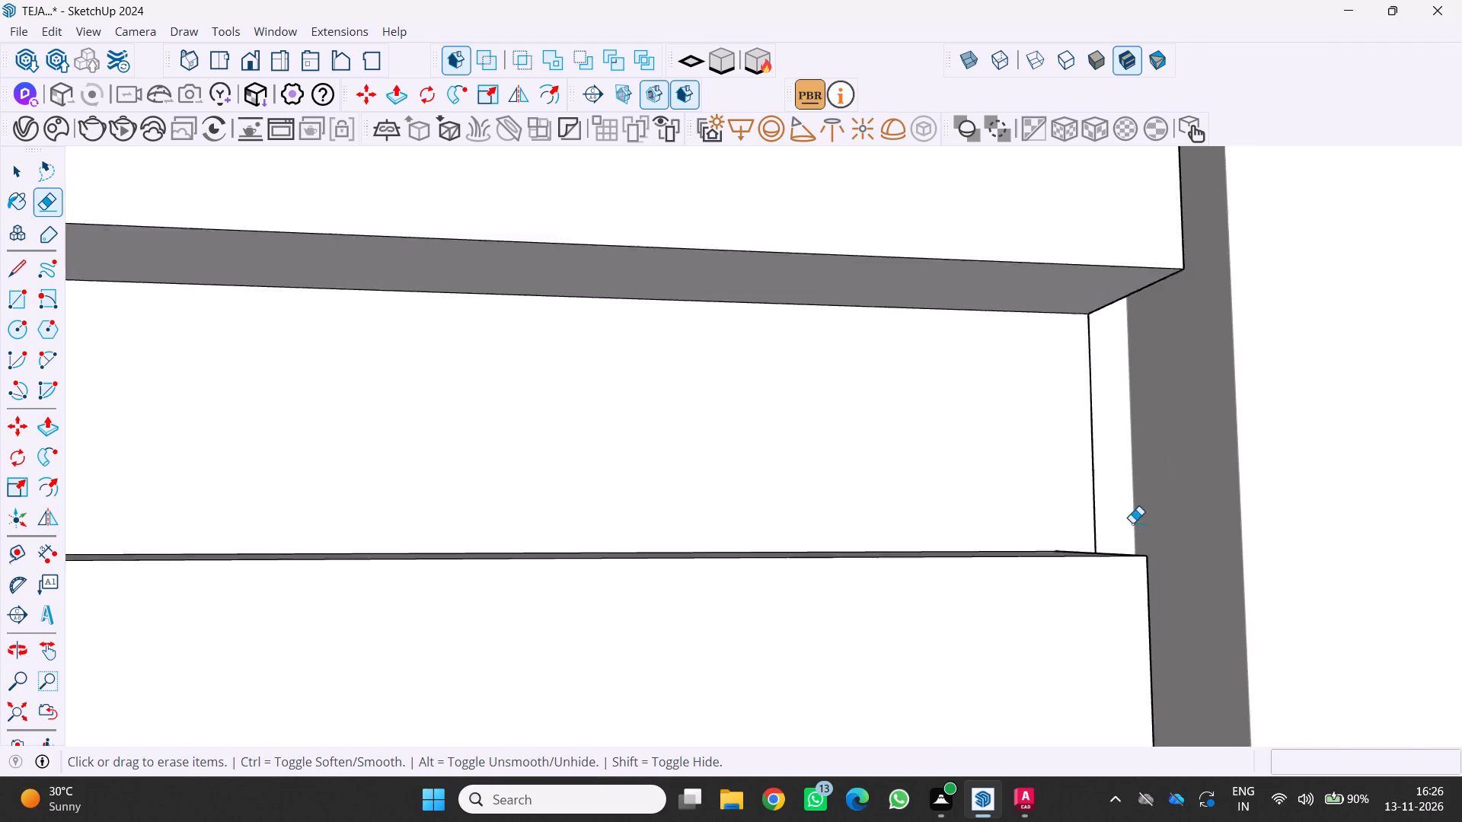
scroll(1132, 523, down, 20)
scroll(1132, 523, down, 20)
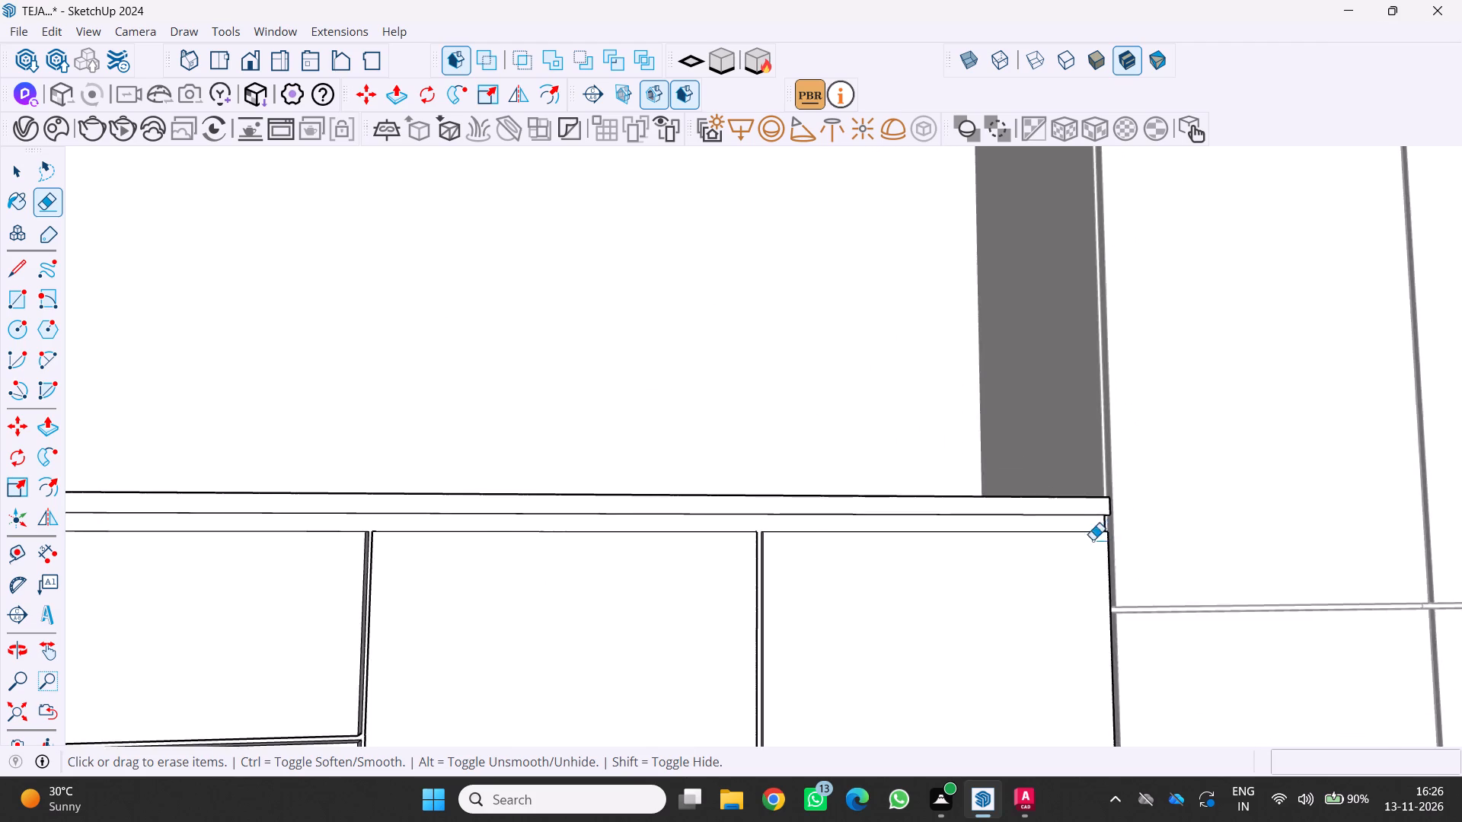
scroll(1093, 540, down, 2)
middle_drag(838, 614, 555, 685)
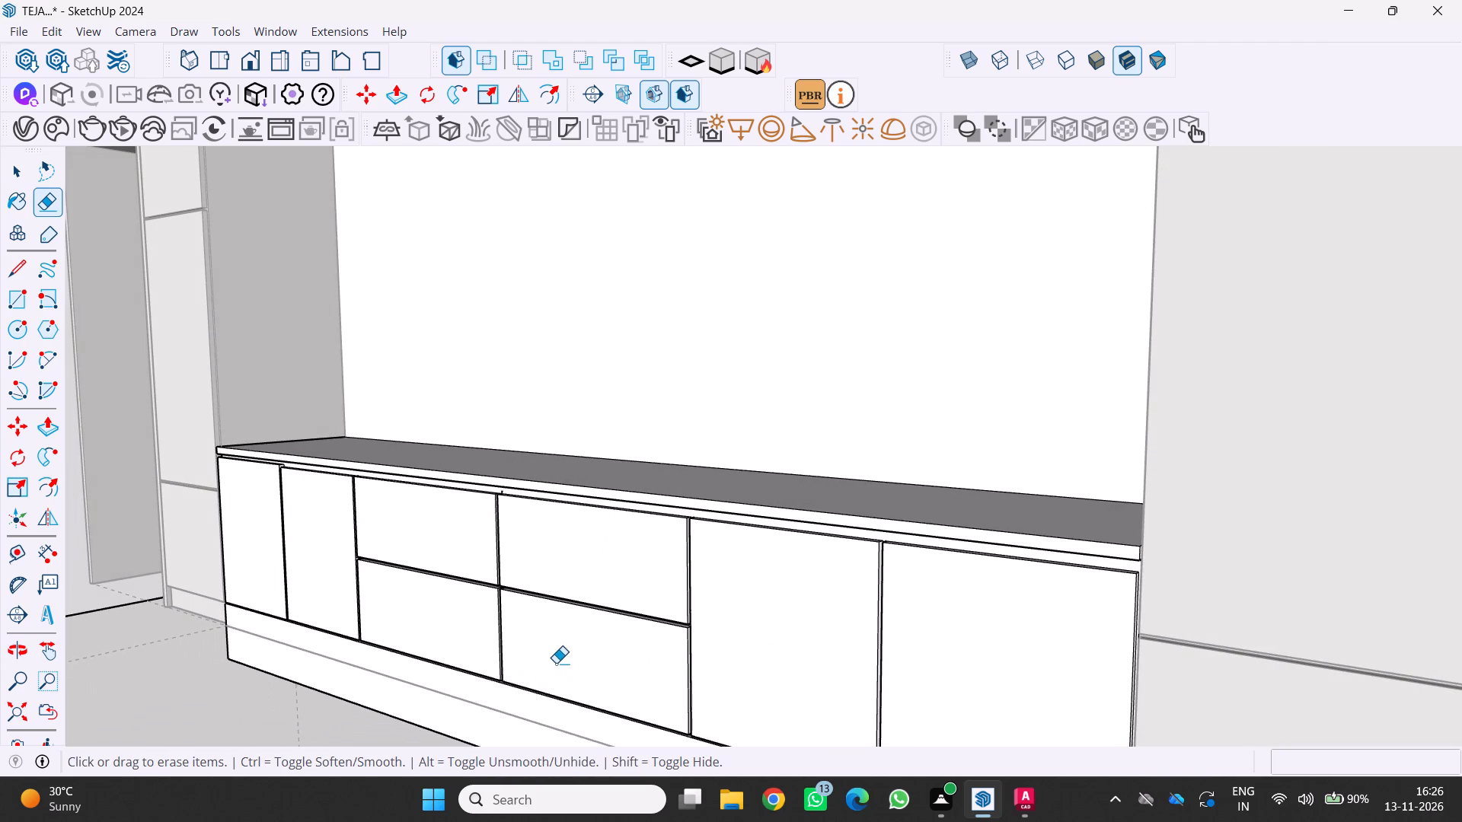
scroll(583, 630, down, 4)
middle_drag(583, 632, 860, 541)
scroll(851, 537, down, 20)
scroll(851, 537, down, 15)
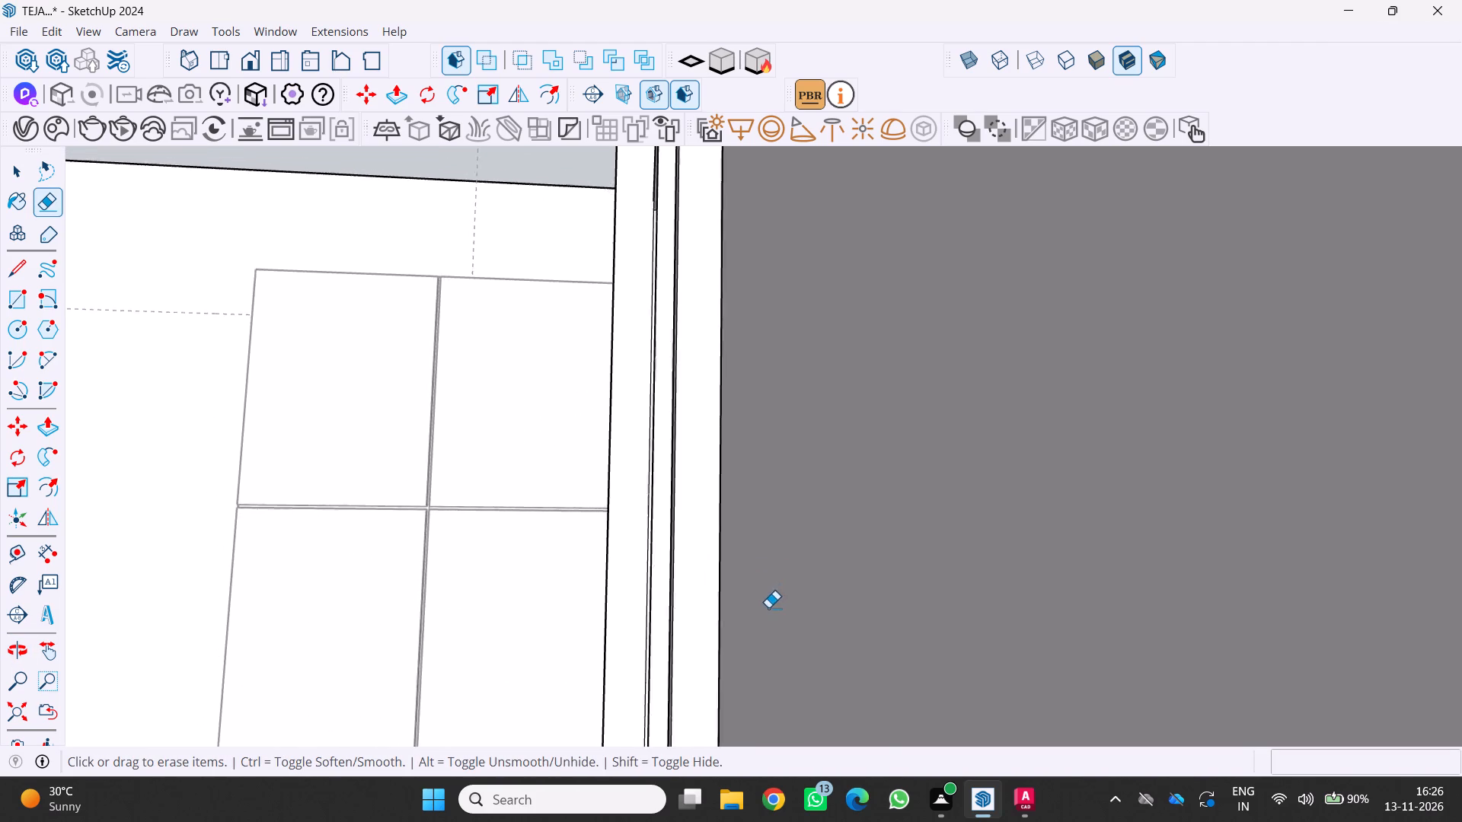
scroll(768, 607, down, 20)
scroll(768, 607, down, 20)
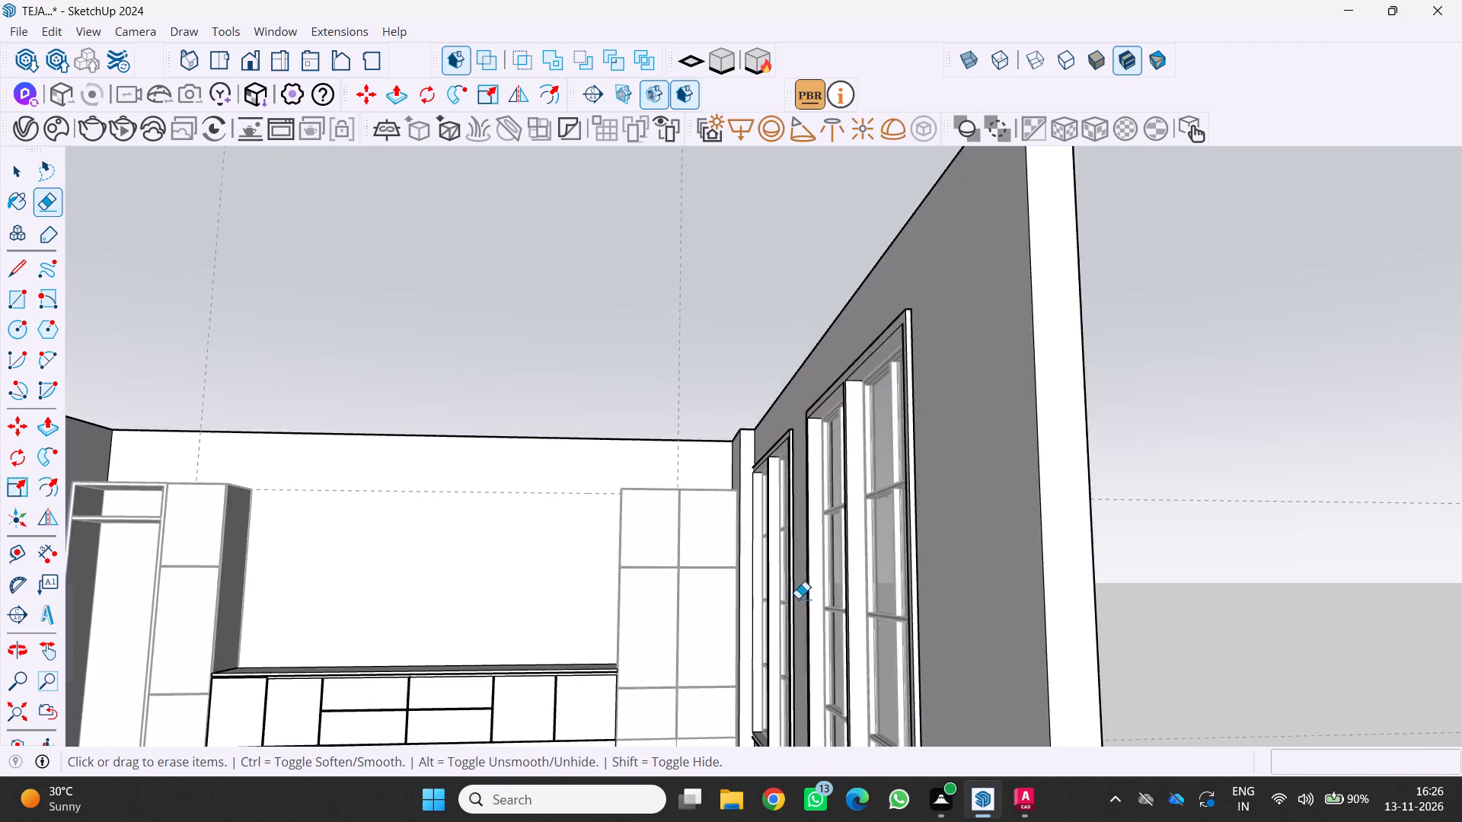
scroll(798, 598, down, 2)
scroll(538, 646, up, 1)
middle_drag(535, 646, 391, 683)
scroll(491, 705, up, 14)
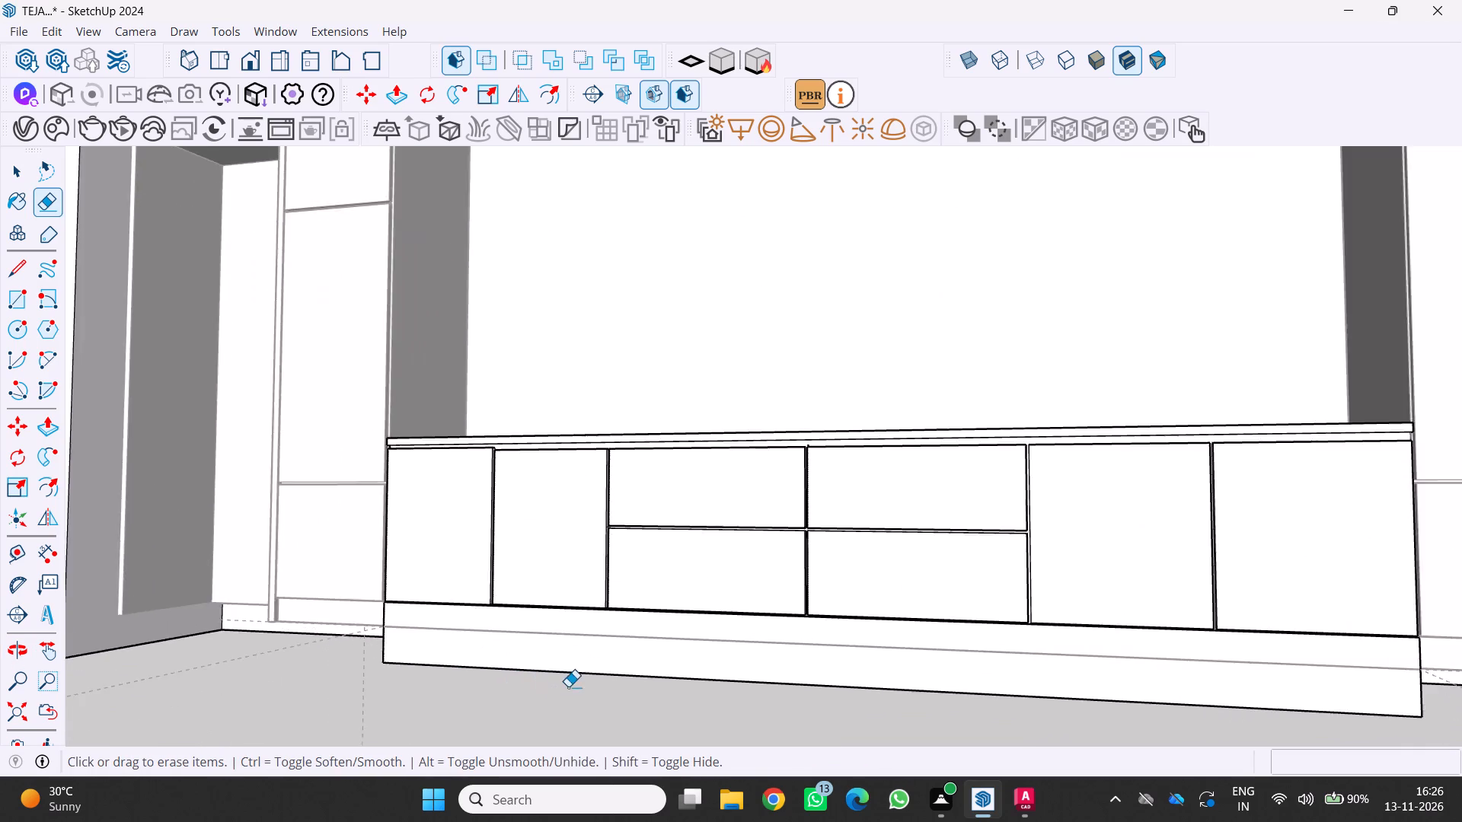
scroll(568, 687, up, 2)
middle_drag(568, 687, 720, 650)
middle_click(721, 650)
scroll(746, 632, down, 6)
middle_drag(595, 667, 940, 639)
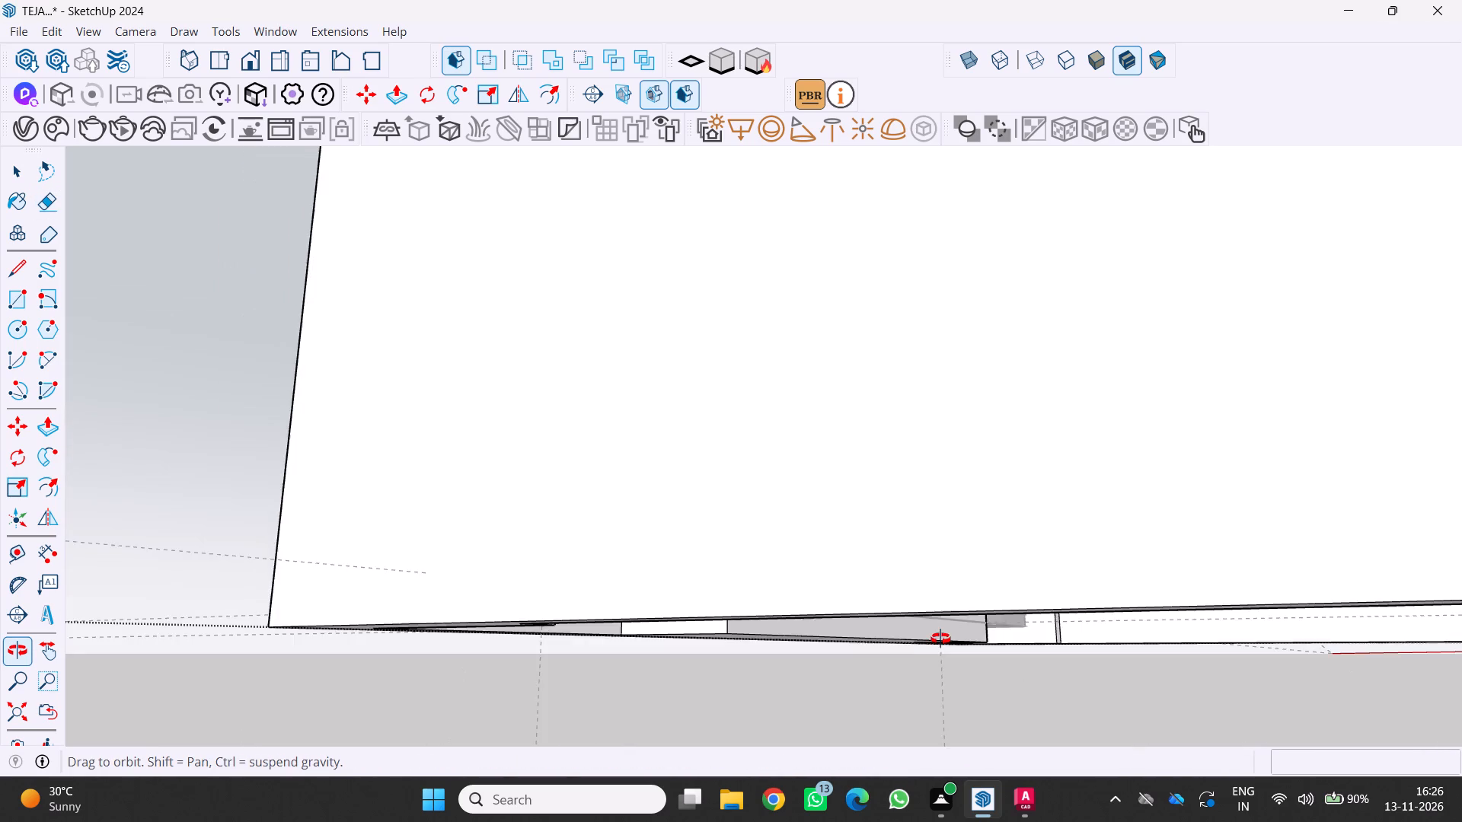
middle_drag(940, 639, 490, 715)
scroll(517, 686, down, 8)
middle_drag(534, 686, 512, 701)
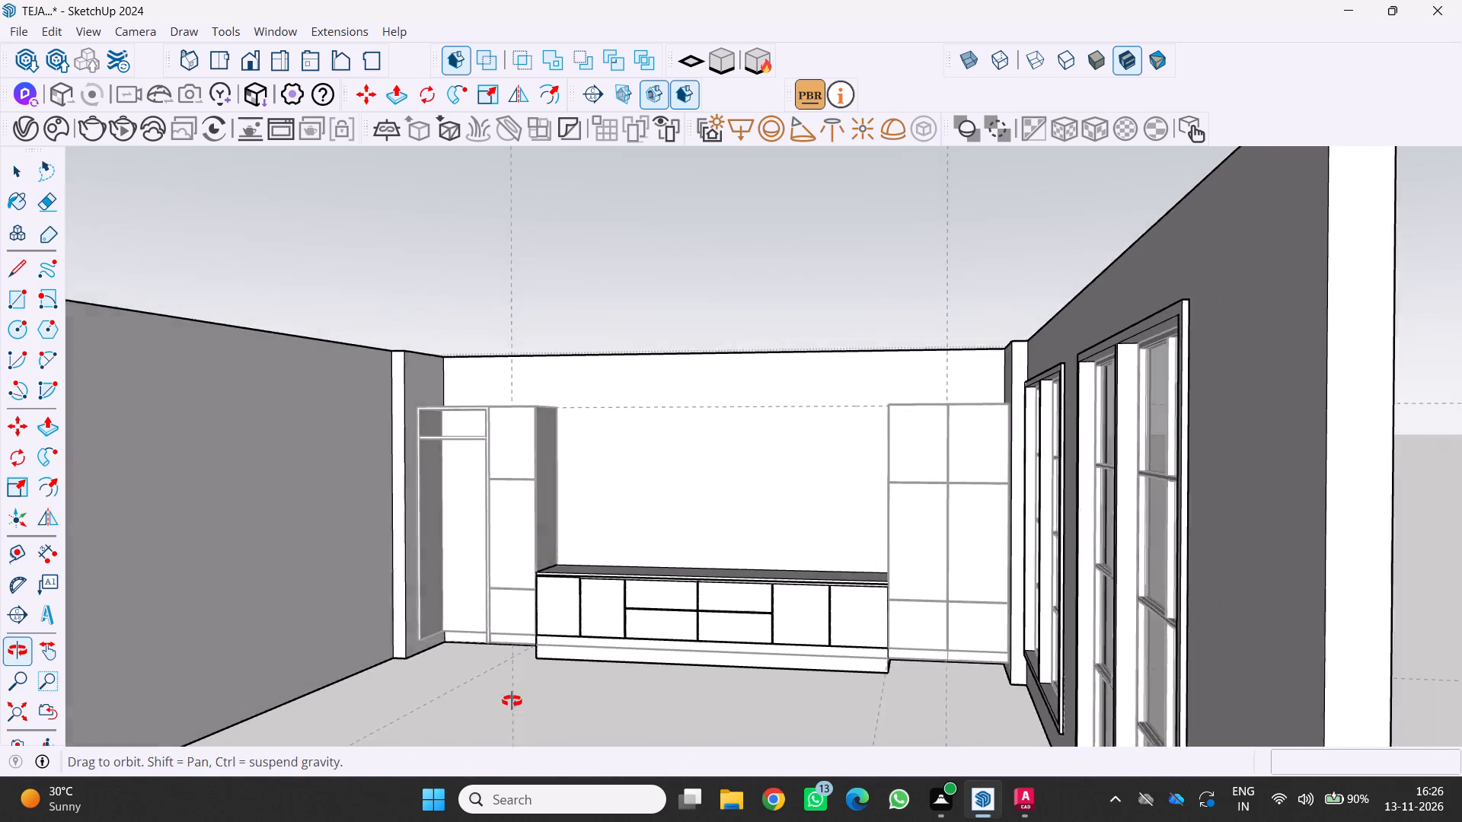
middle_drag(512, 701, 508, 704)
scroll(547, 682, down, 4)
middle_drag(564, 683, 635, 661)
middle_drag(637, 661, 644, 659)
middle_click(645, 659)
scroll(659, 642, up, 3)
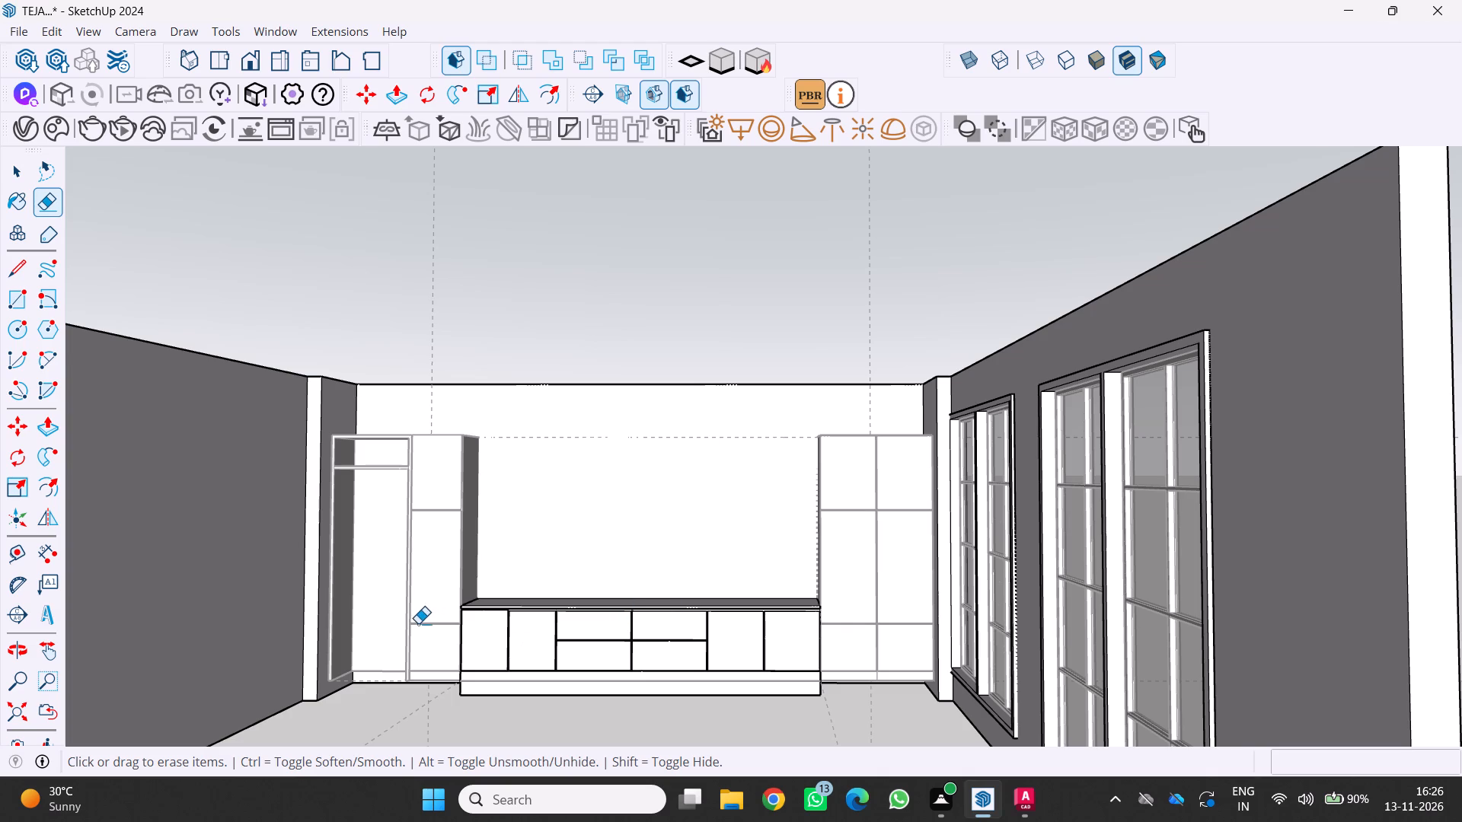
scroll(413, 624, down, 4)
middle_drag(417, 629, 420, 667)
scroll(384, 581, up, 4)
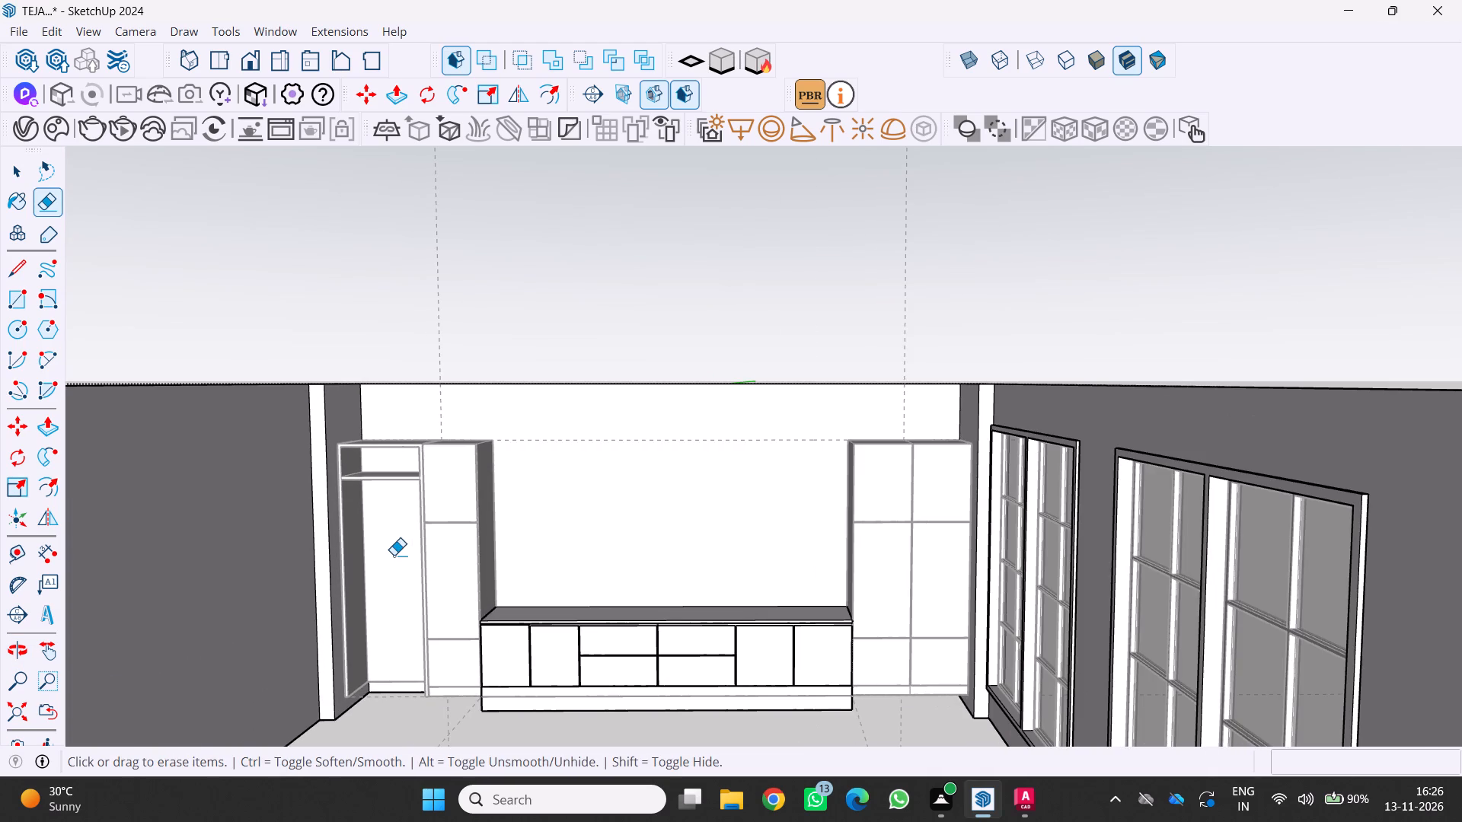
scroll(395, 555, down, 2)
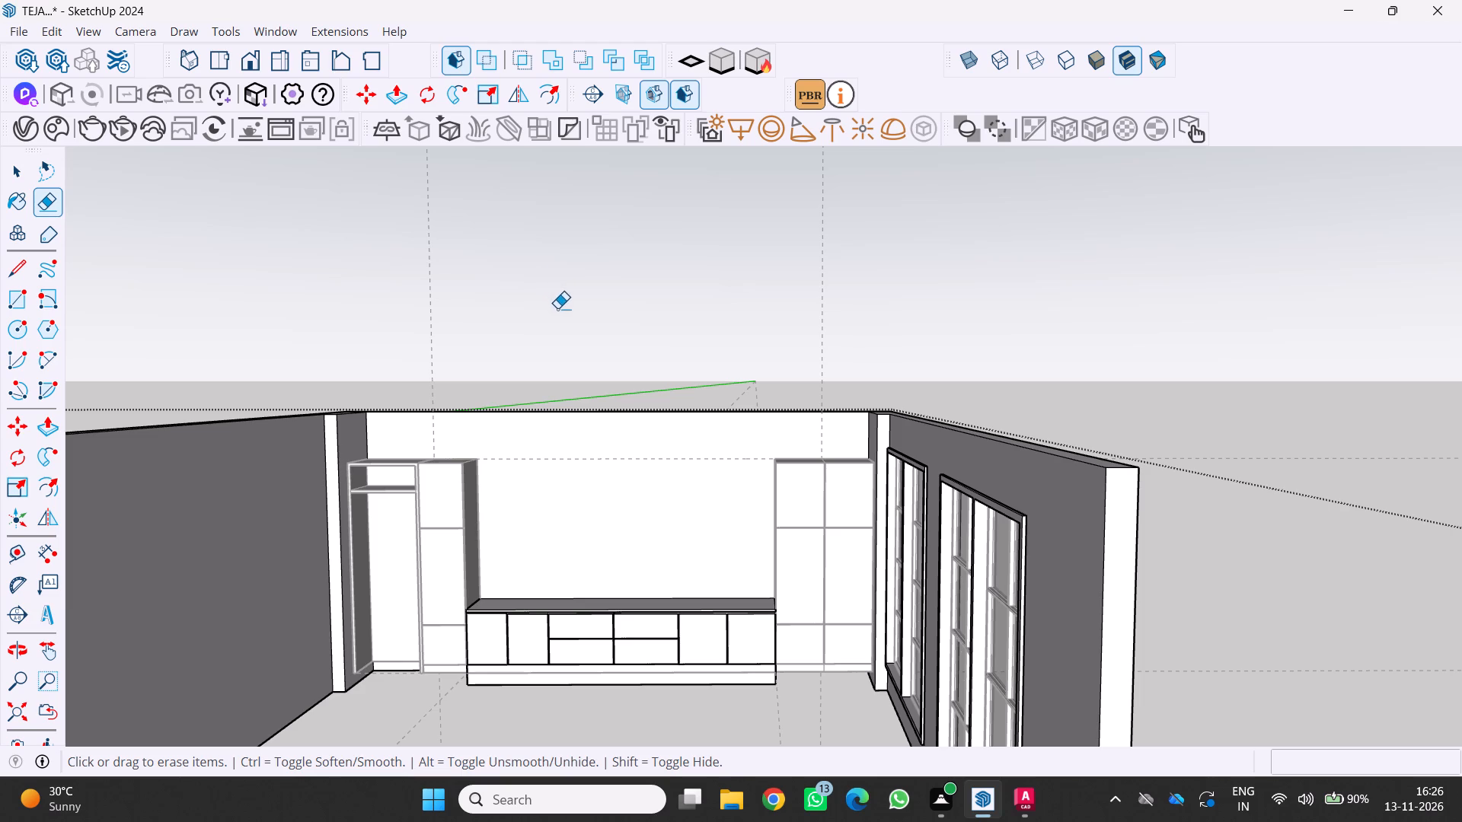
middle_drag(666, 540, 803, 507)
middle_click(803, 507)
scroll(683, 512, down, 4)
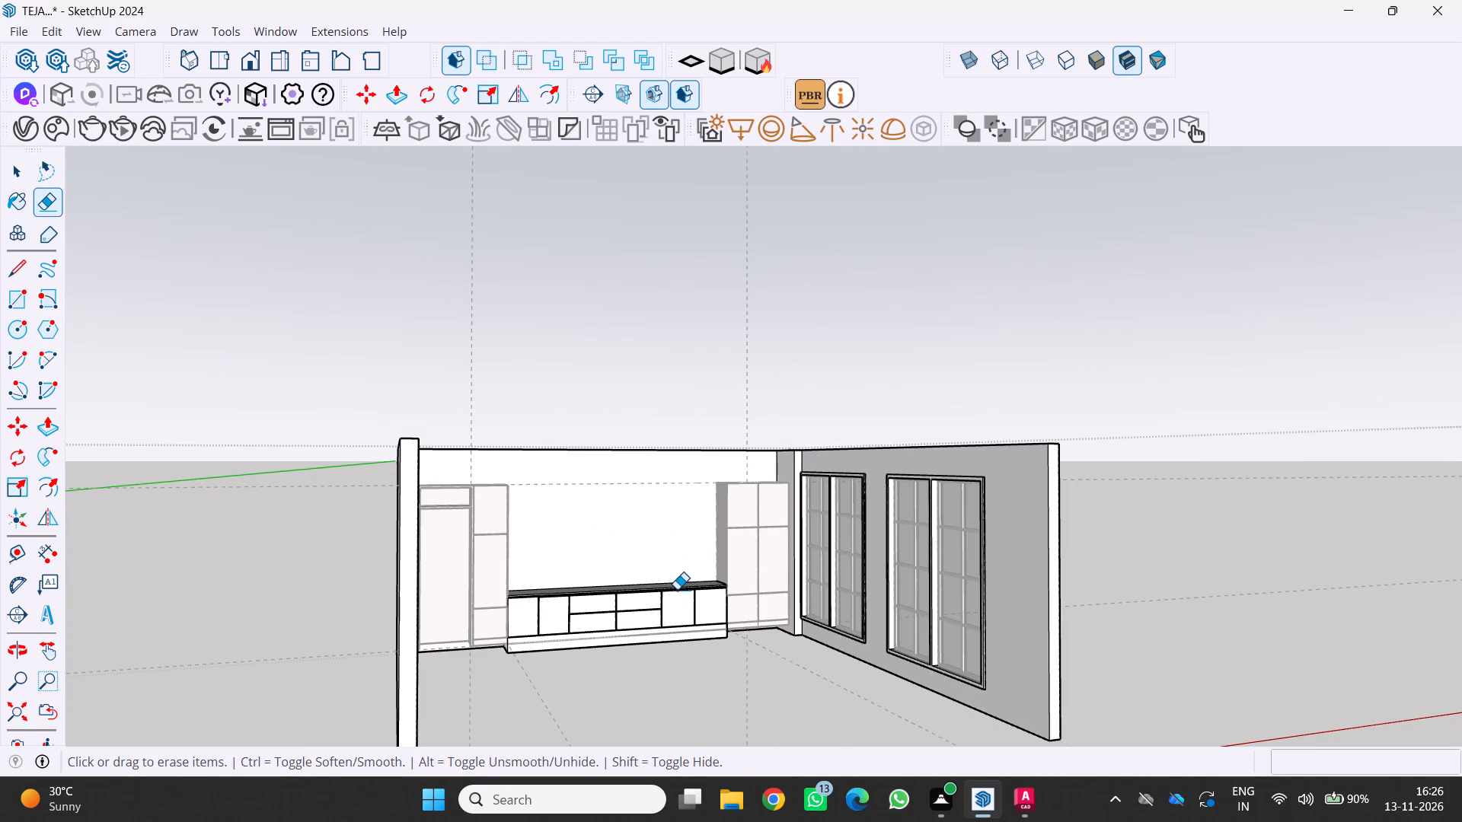
Examine the room from outside and from the front, ending on a view of the low cabinet between the wardrobe units.
scroll(774, 575, down, 3)
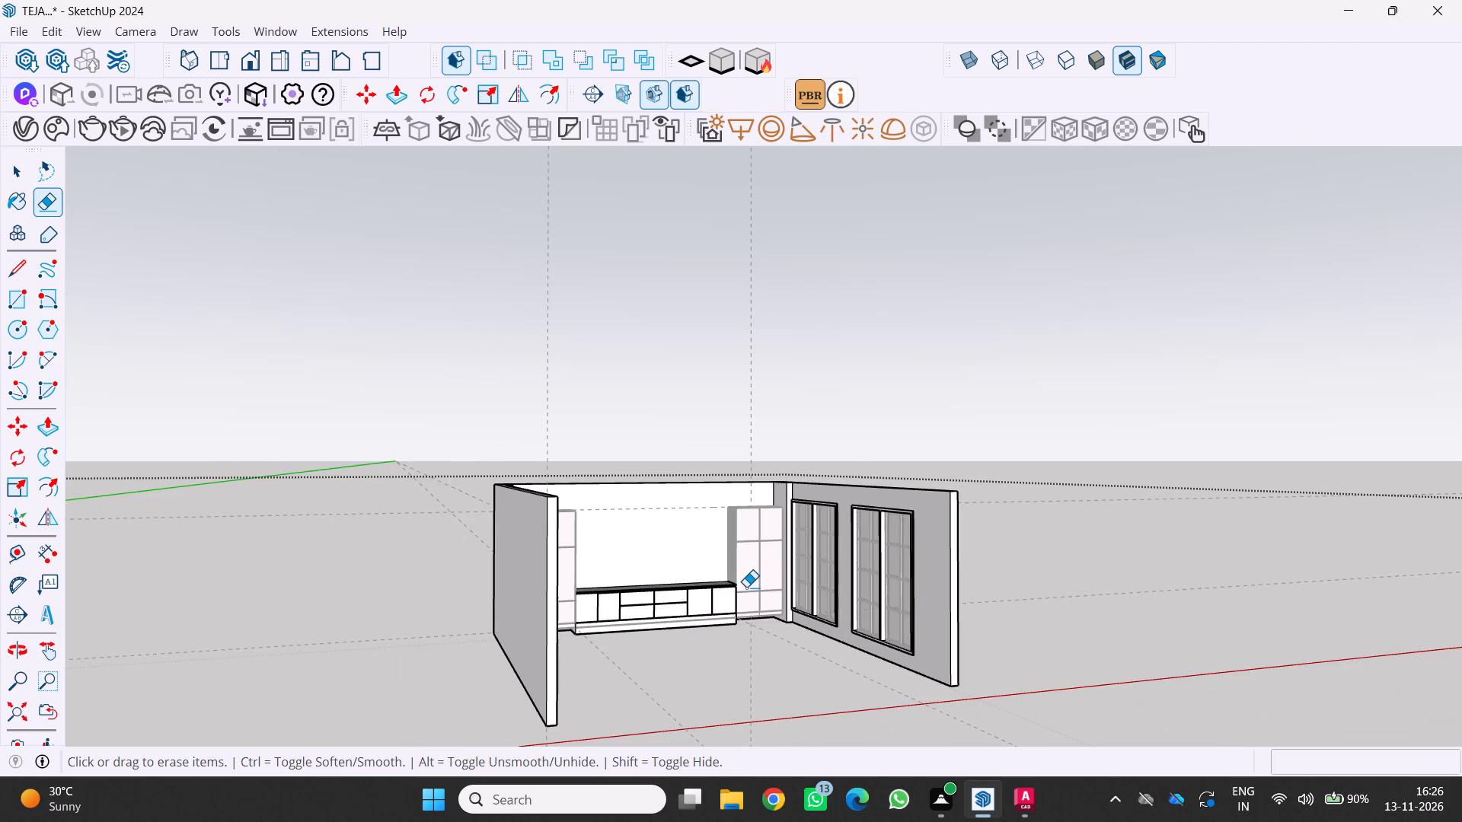
scroll(573, 564, up, 3)
middle_drag(549, 571, 493, 595)
middle_click(491, 596)
middle_click(490, 597)
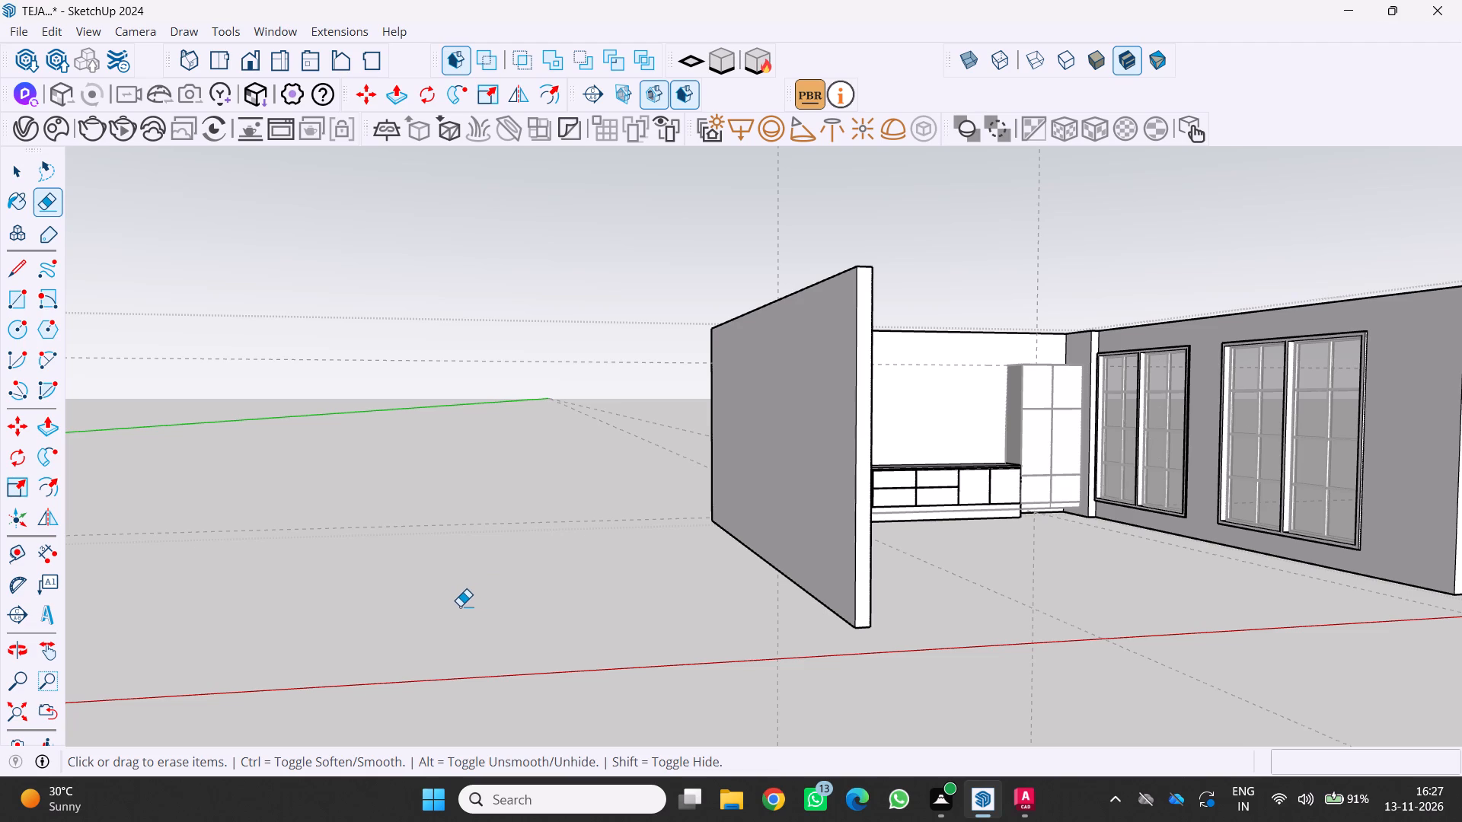
middle_drag(598, 655, 394, 702)
middle_click(393, 702)
middle_click(392, 702)
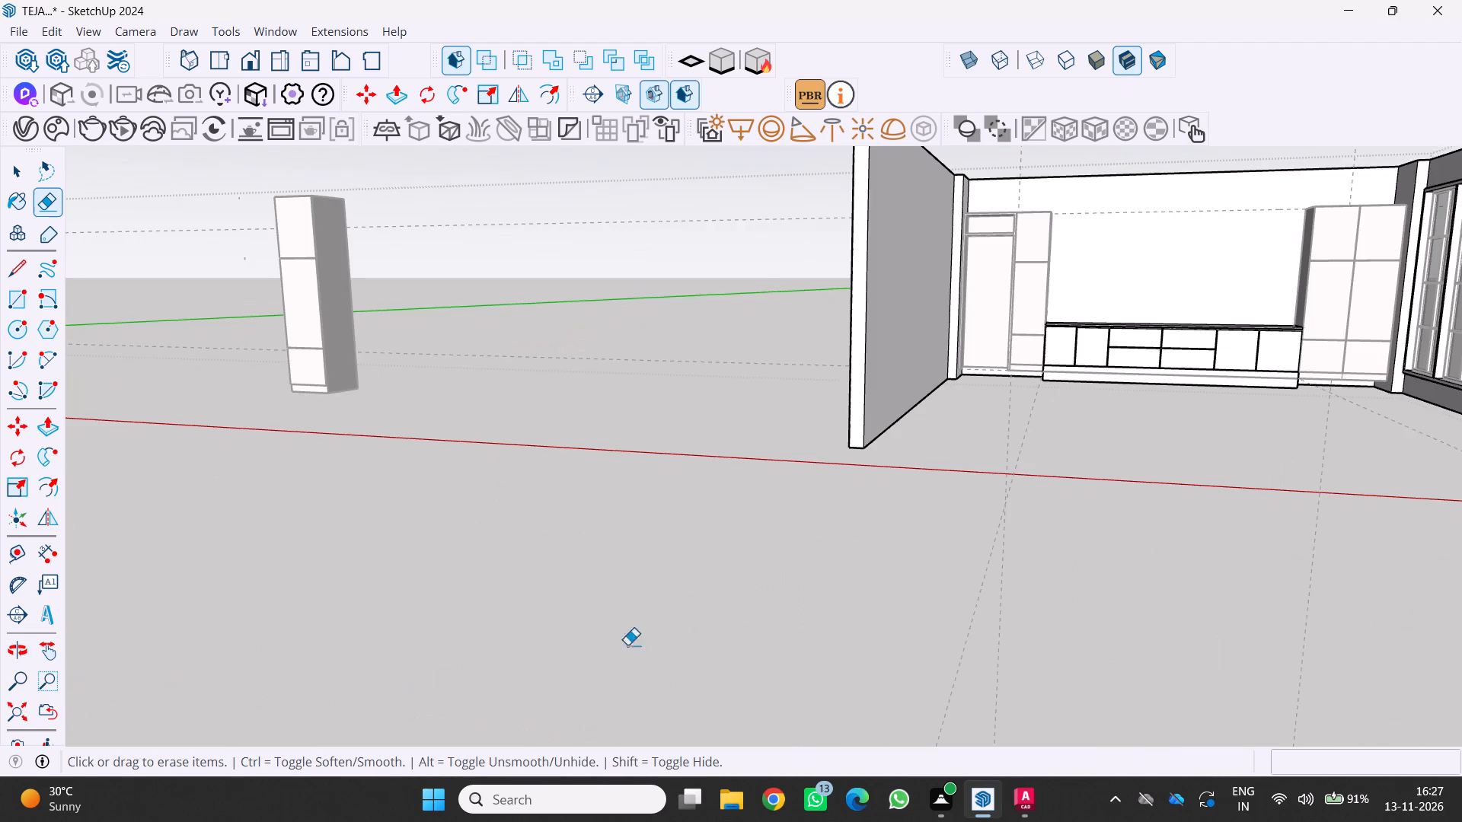
middle_drag(1066, 499, 1010, 515)
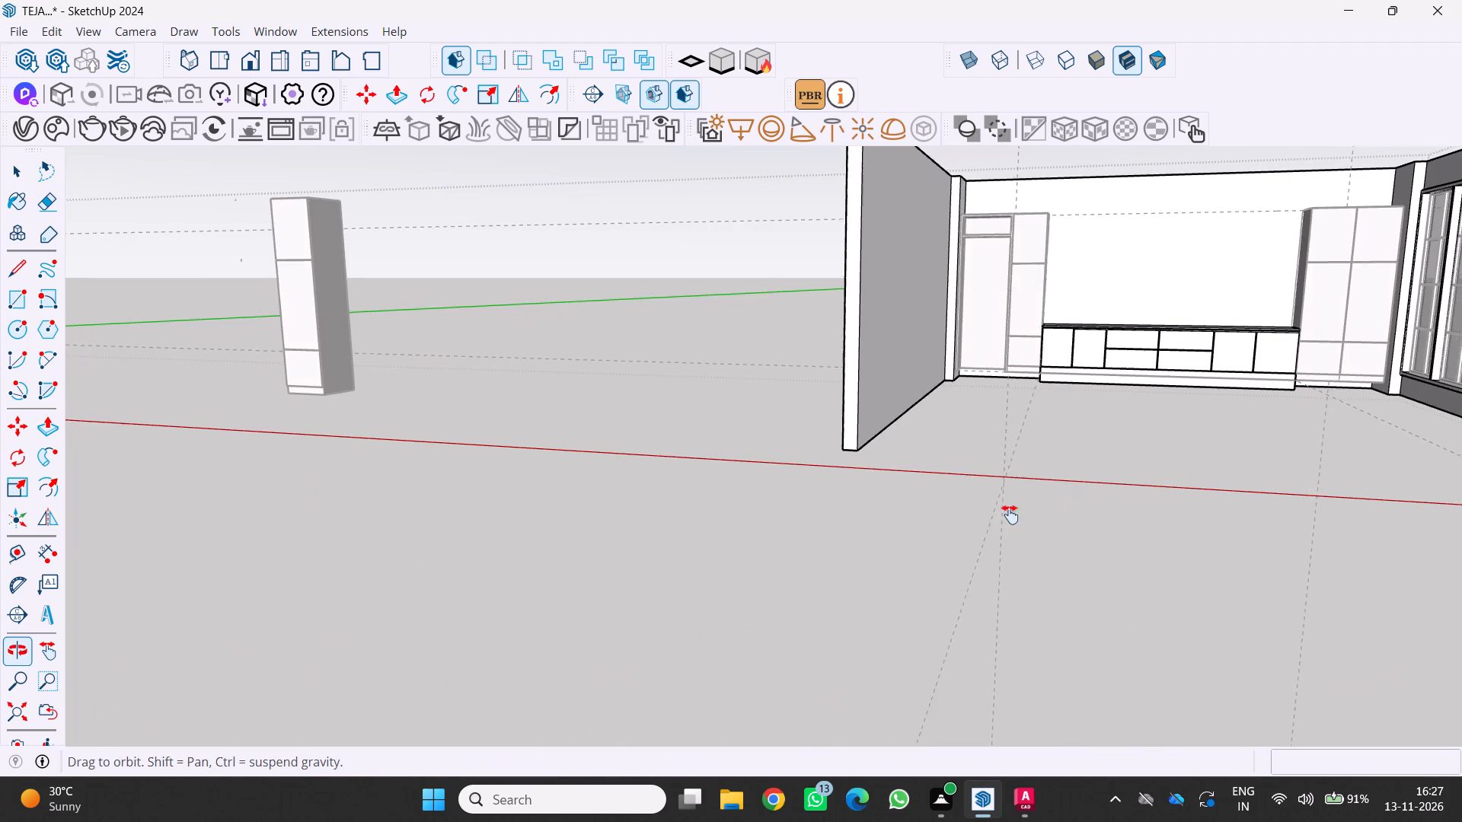
middle_drag(1010, 515, 439, 653)
middle_click(437, 653)
scroll(790, 224, up, 3)
middle_drag(794, 230, 847, 233)
scroll(915, 338, up, 4)
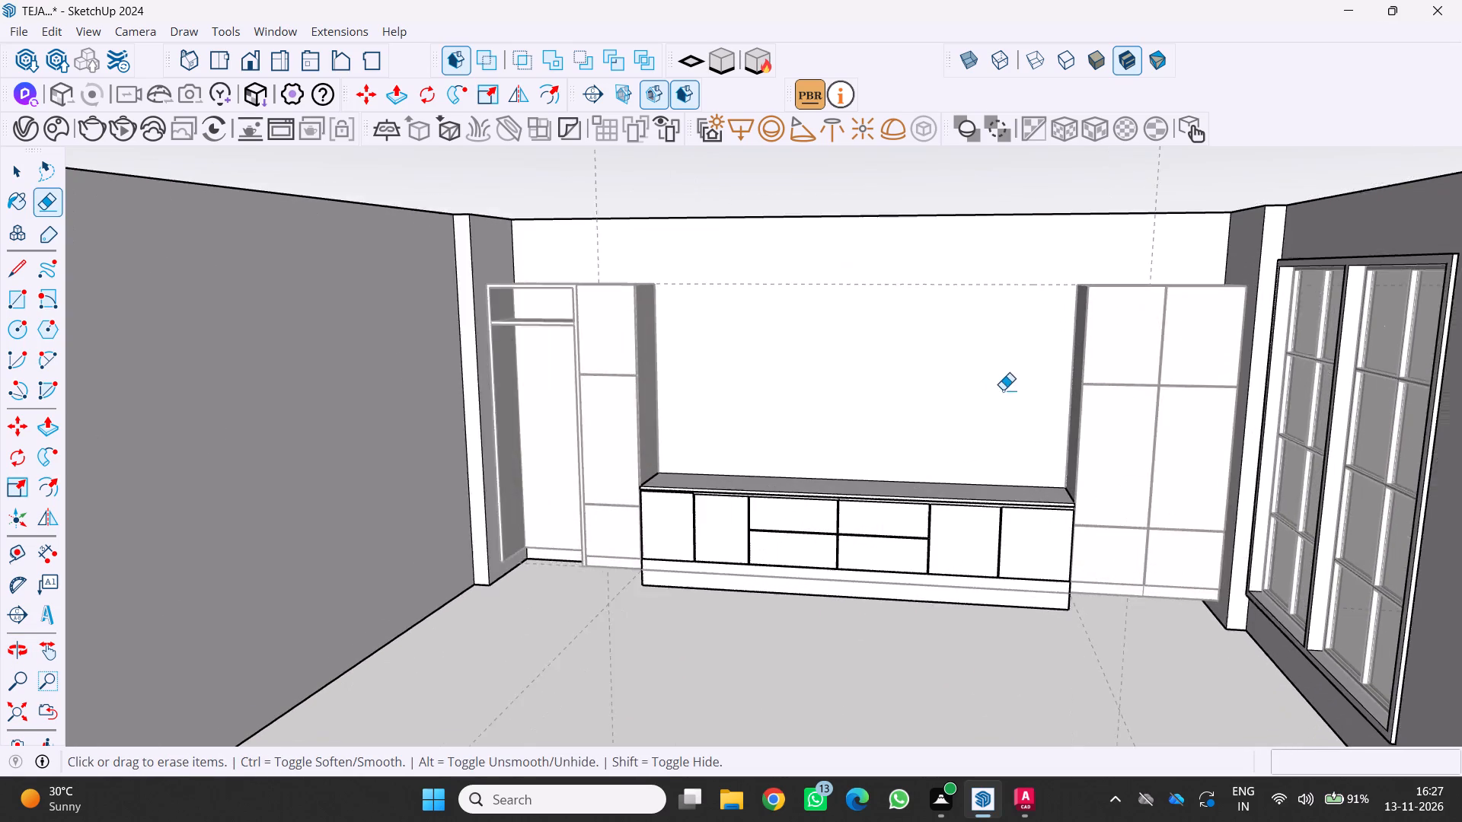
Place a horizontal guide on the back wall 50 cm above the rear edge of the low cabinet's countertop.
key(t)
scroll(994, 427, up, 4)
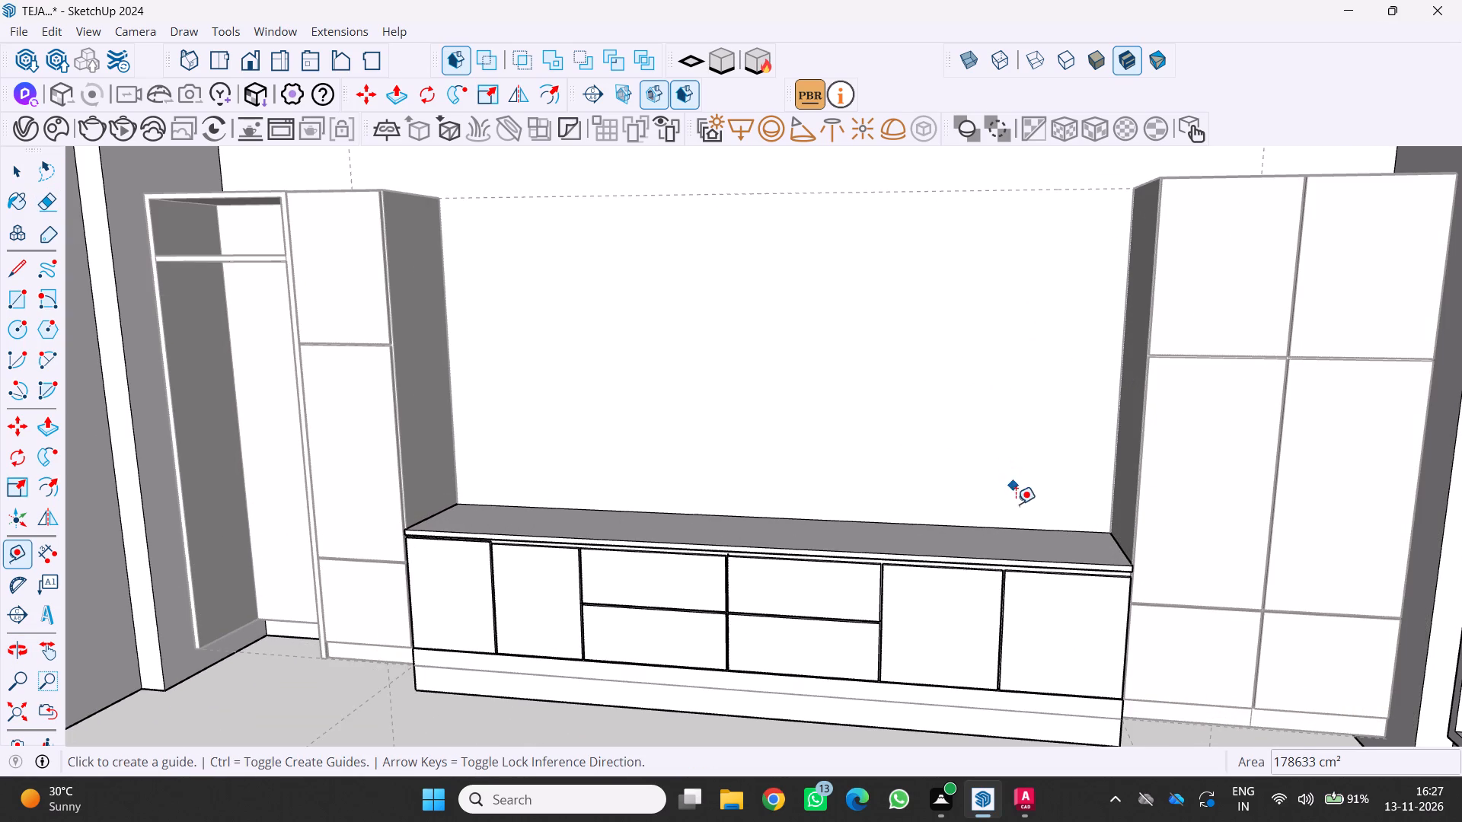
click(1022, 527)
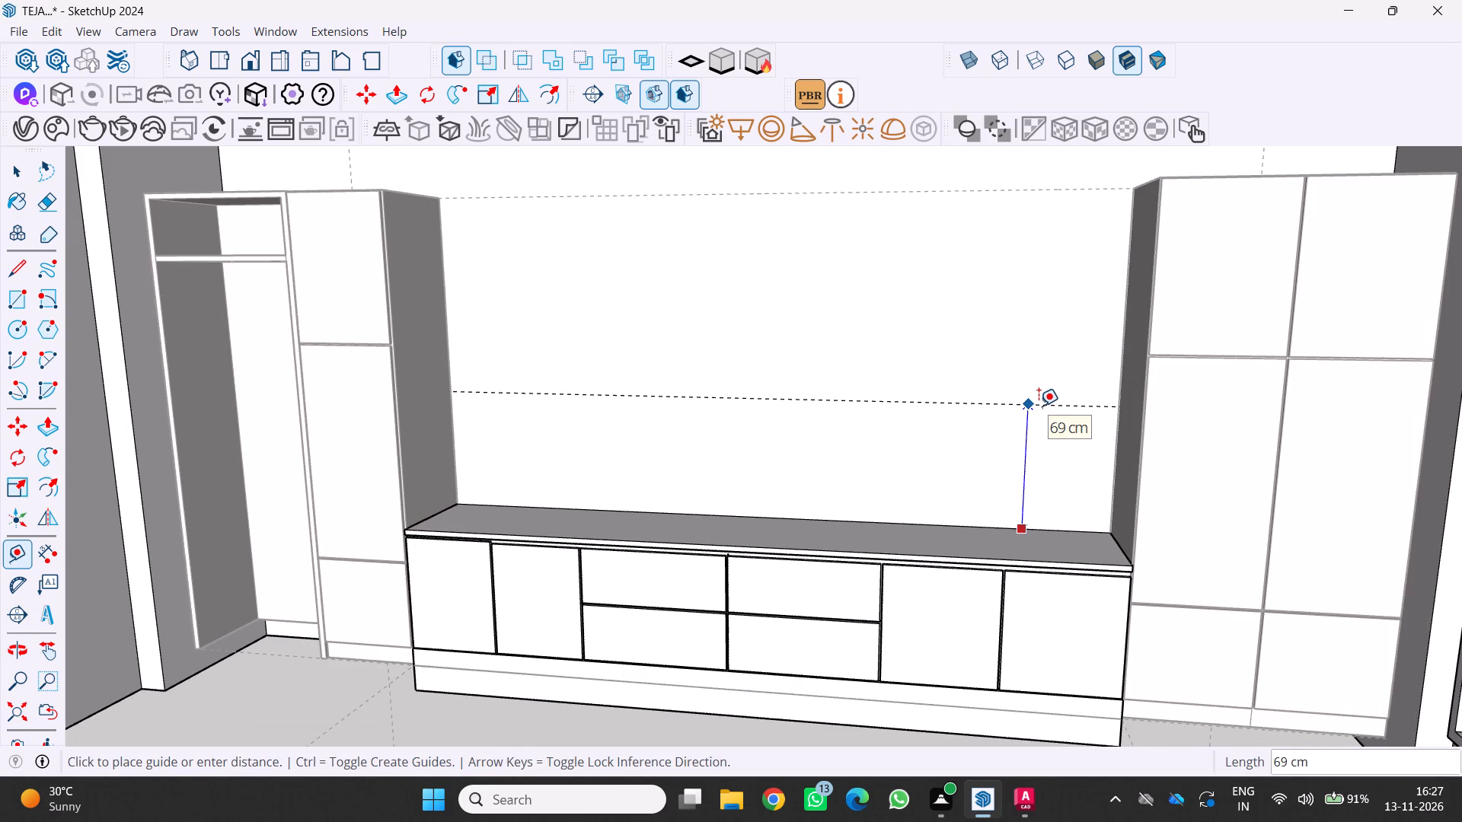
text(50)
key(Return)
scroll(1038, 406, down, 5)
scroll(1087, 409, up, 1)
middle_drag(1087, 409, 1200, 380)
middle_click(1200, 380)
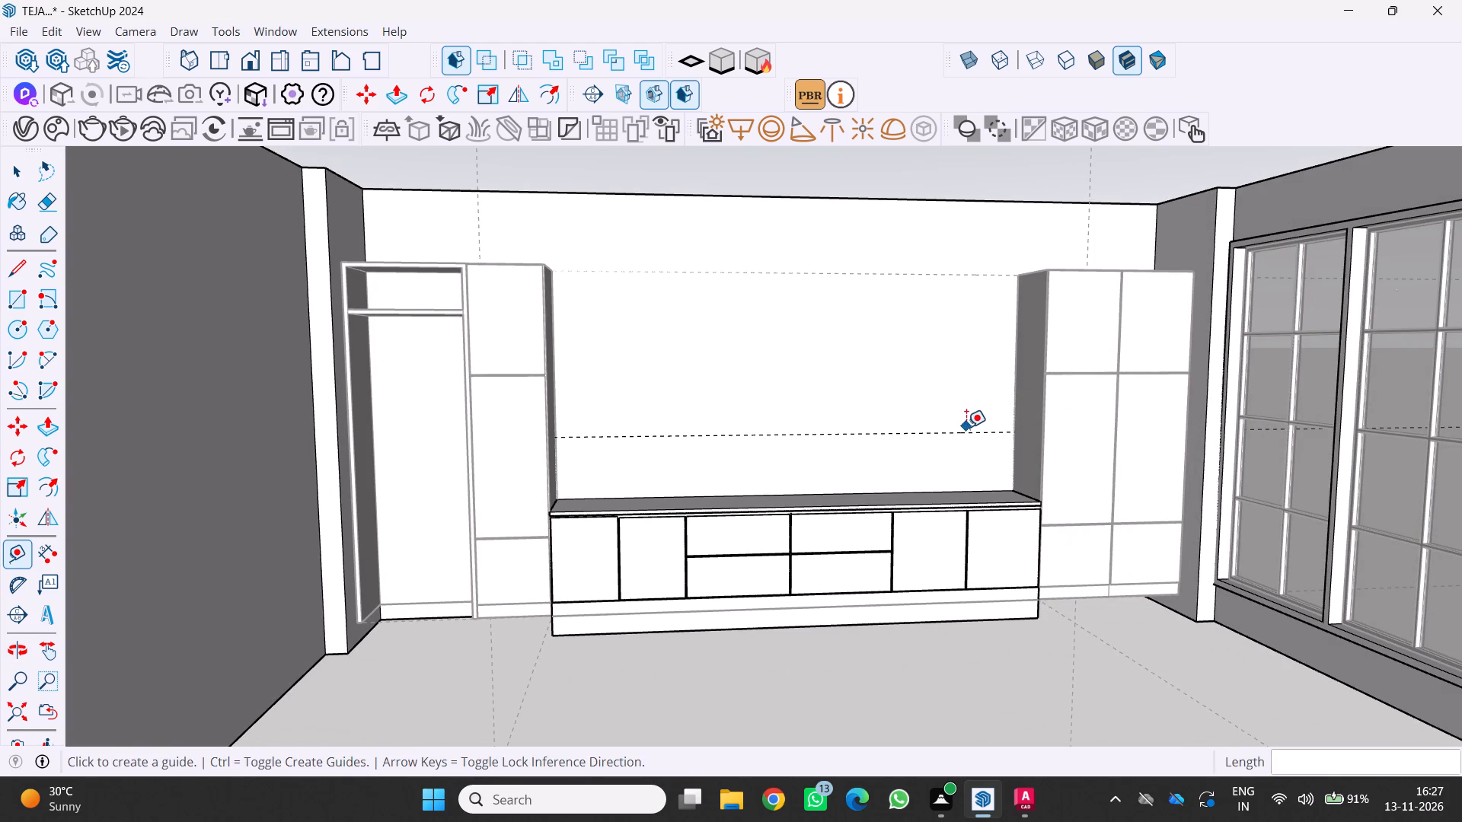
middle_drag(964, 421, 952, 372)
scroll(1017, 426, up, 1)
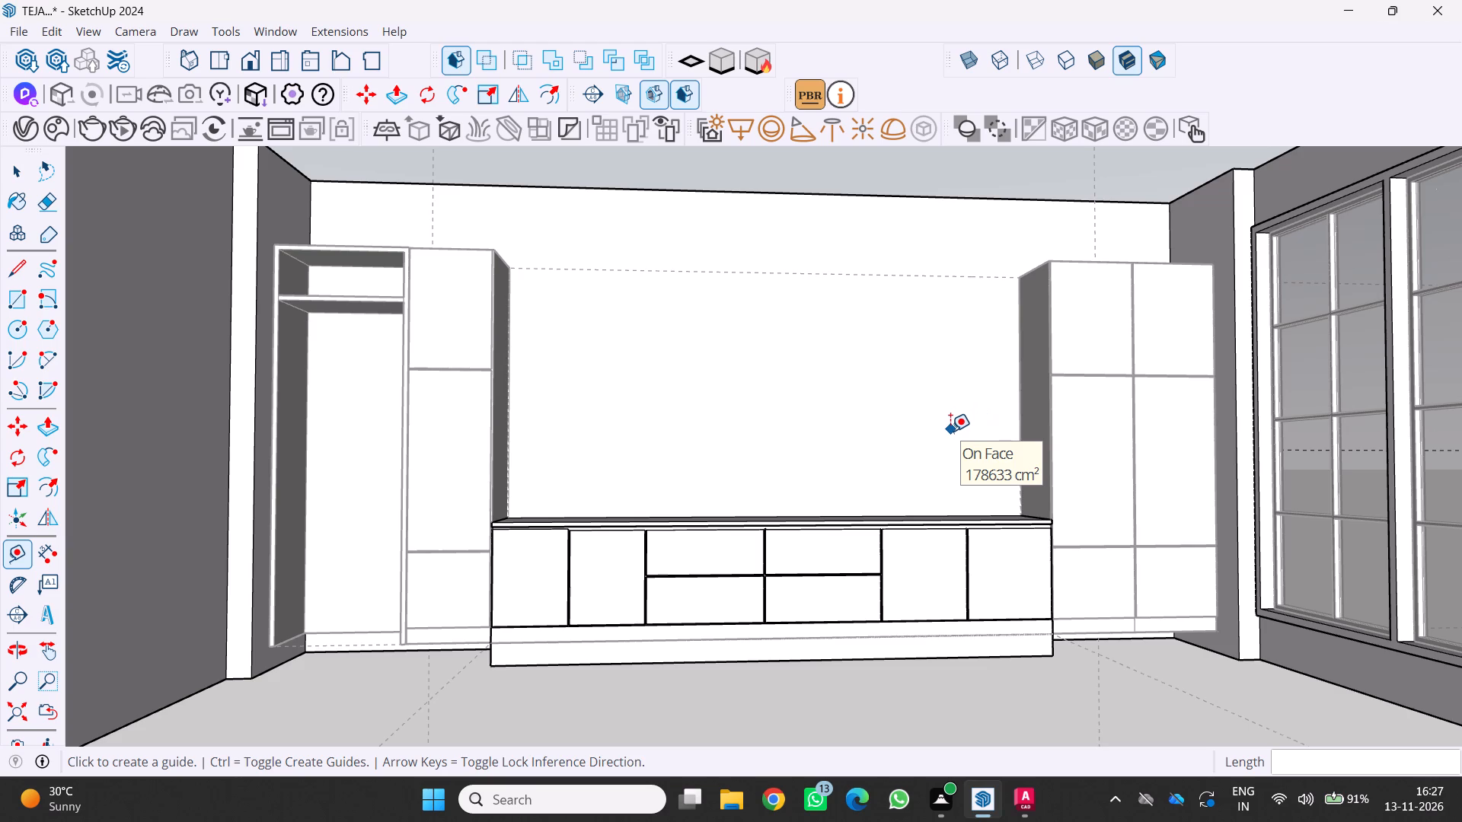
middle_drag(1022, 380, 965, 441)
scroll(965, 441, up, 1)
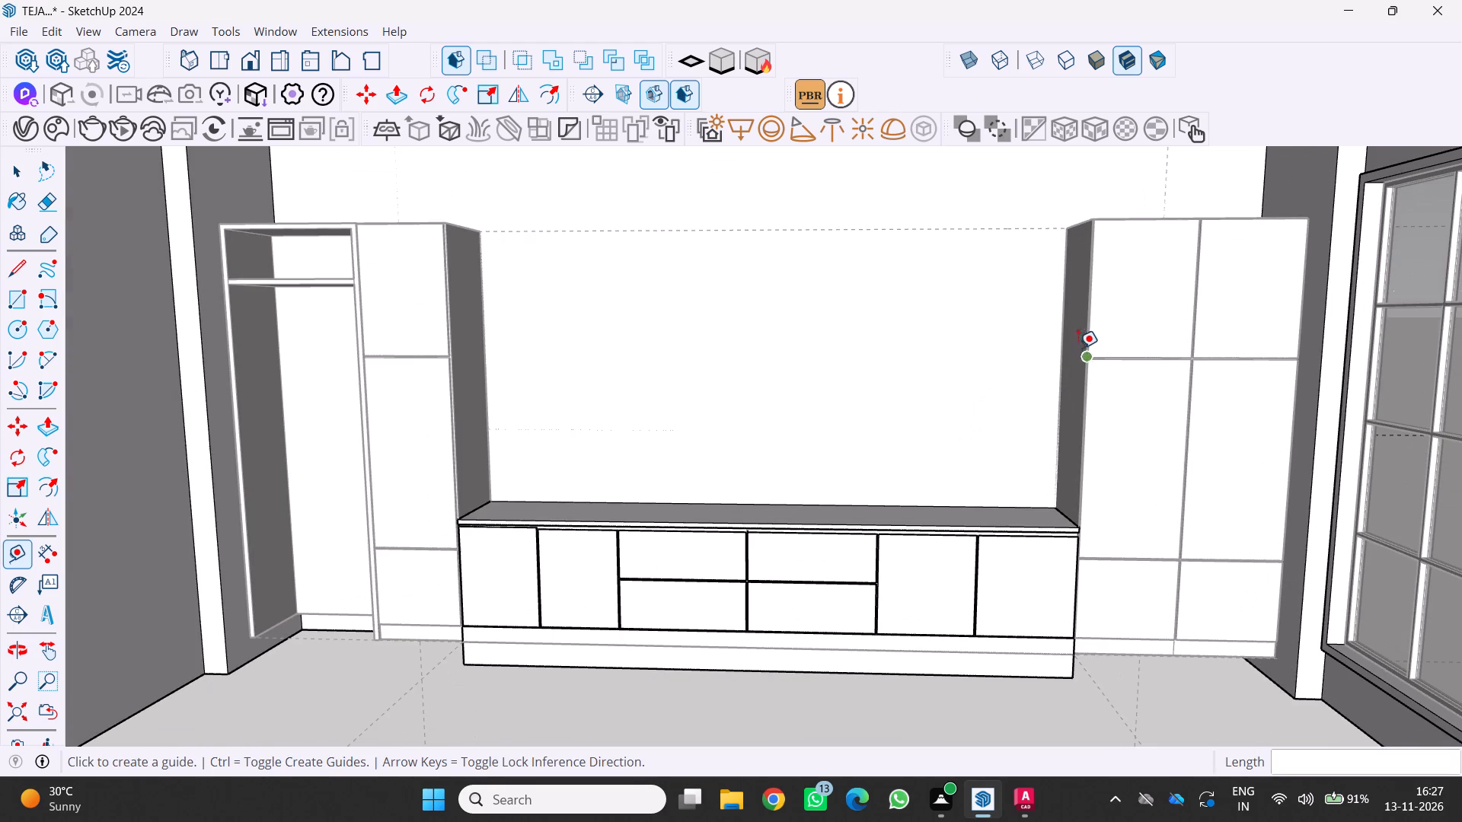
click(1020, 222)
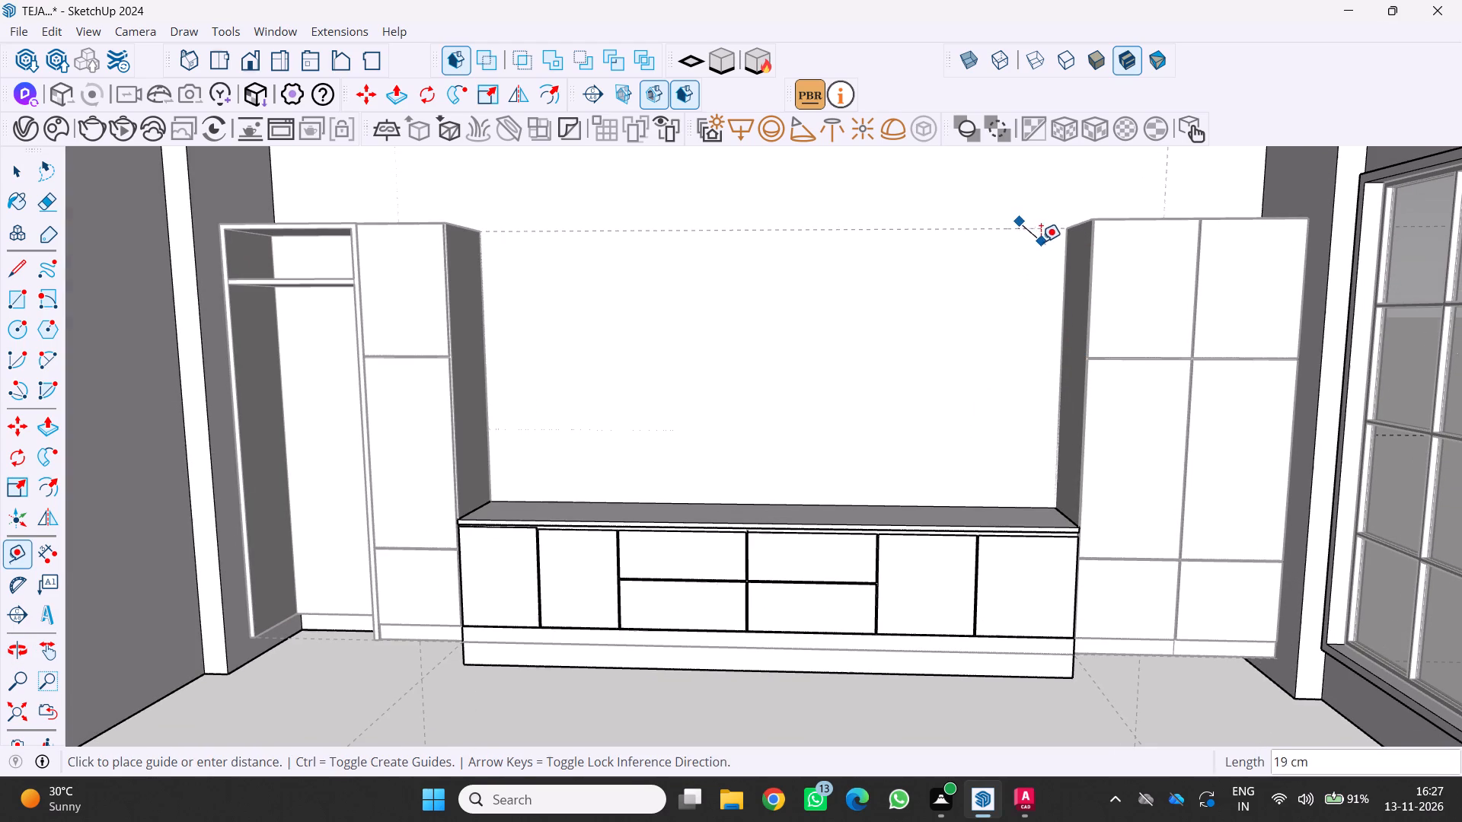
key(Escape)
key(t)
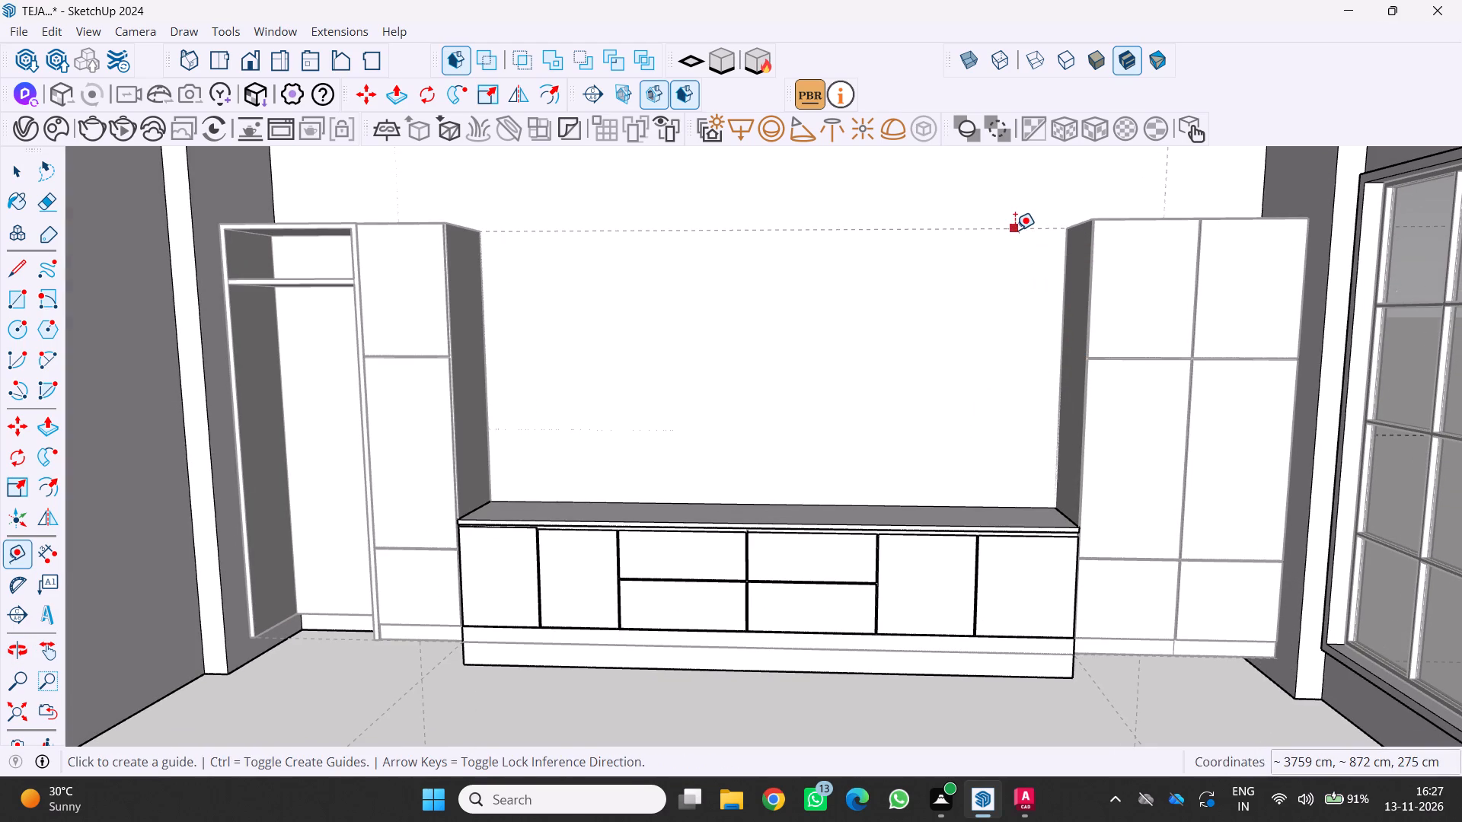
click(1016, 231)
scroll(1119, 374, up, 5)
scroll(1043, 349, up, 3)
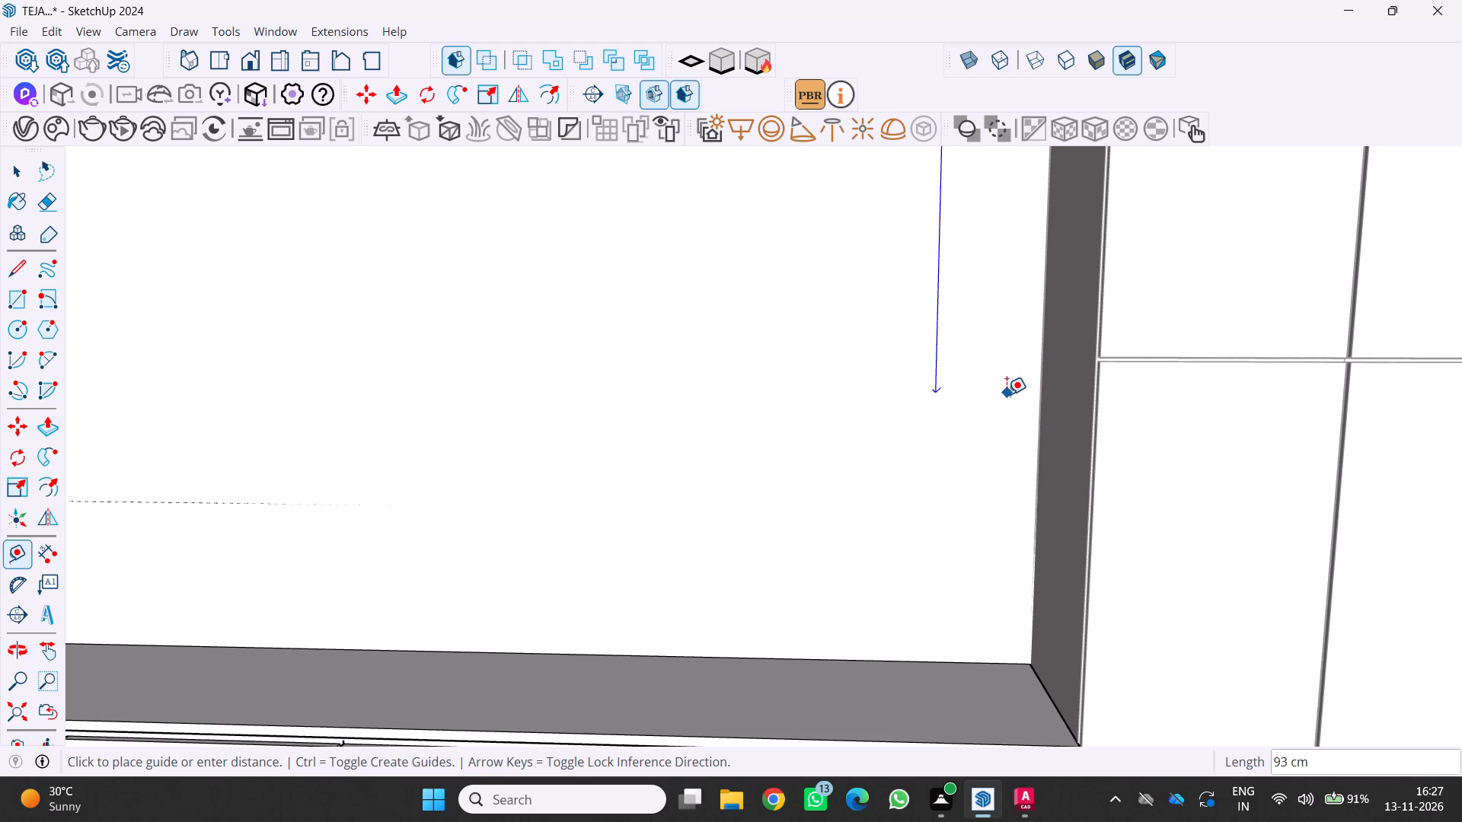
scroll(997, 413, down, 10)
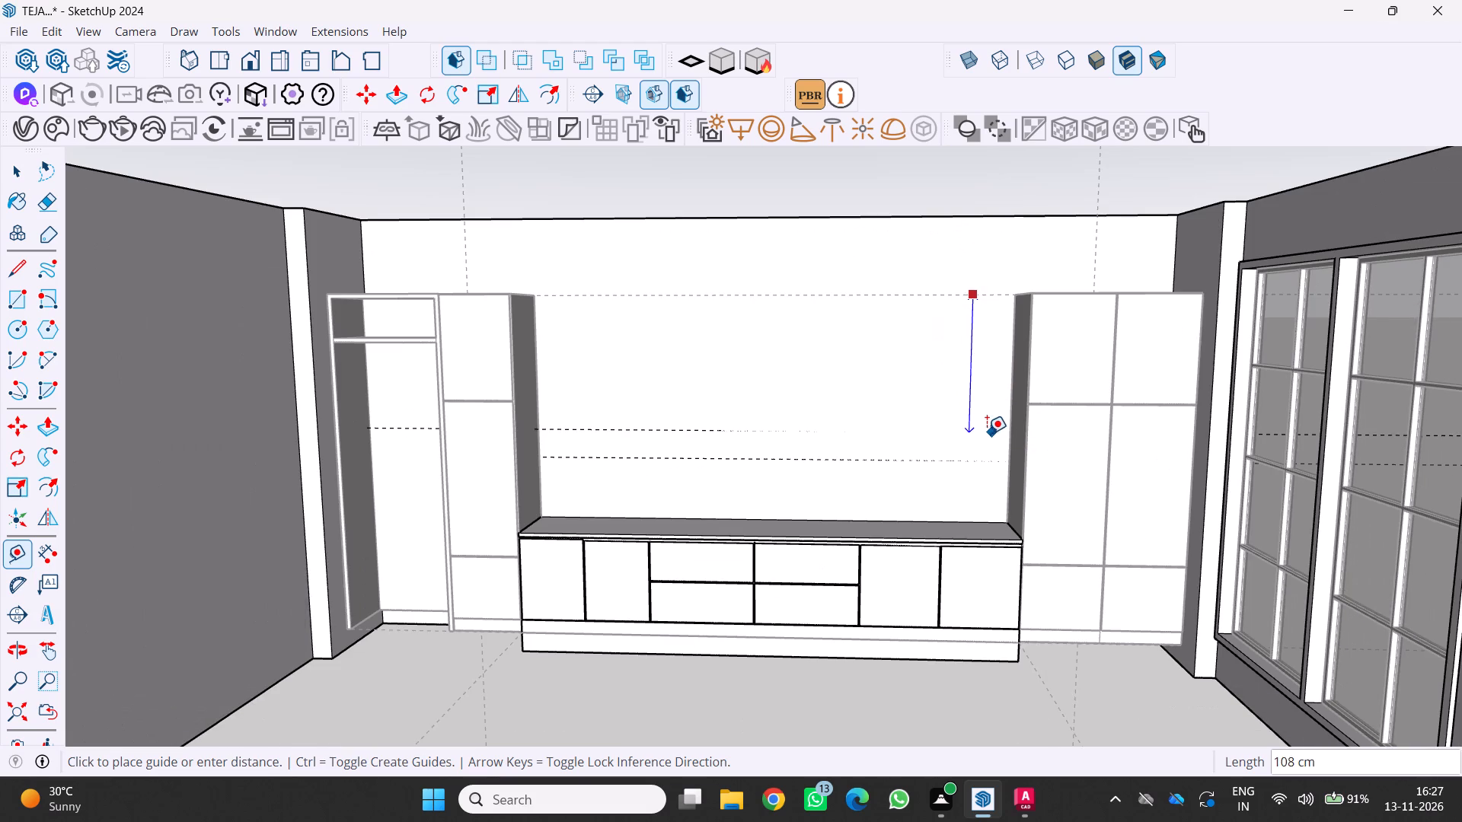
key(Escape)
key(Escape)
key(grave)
Place a horizontal guide on the back wall 75 cm above the rear edge of the low cabinet's countertop.
scroll(824, 515, up, 2)
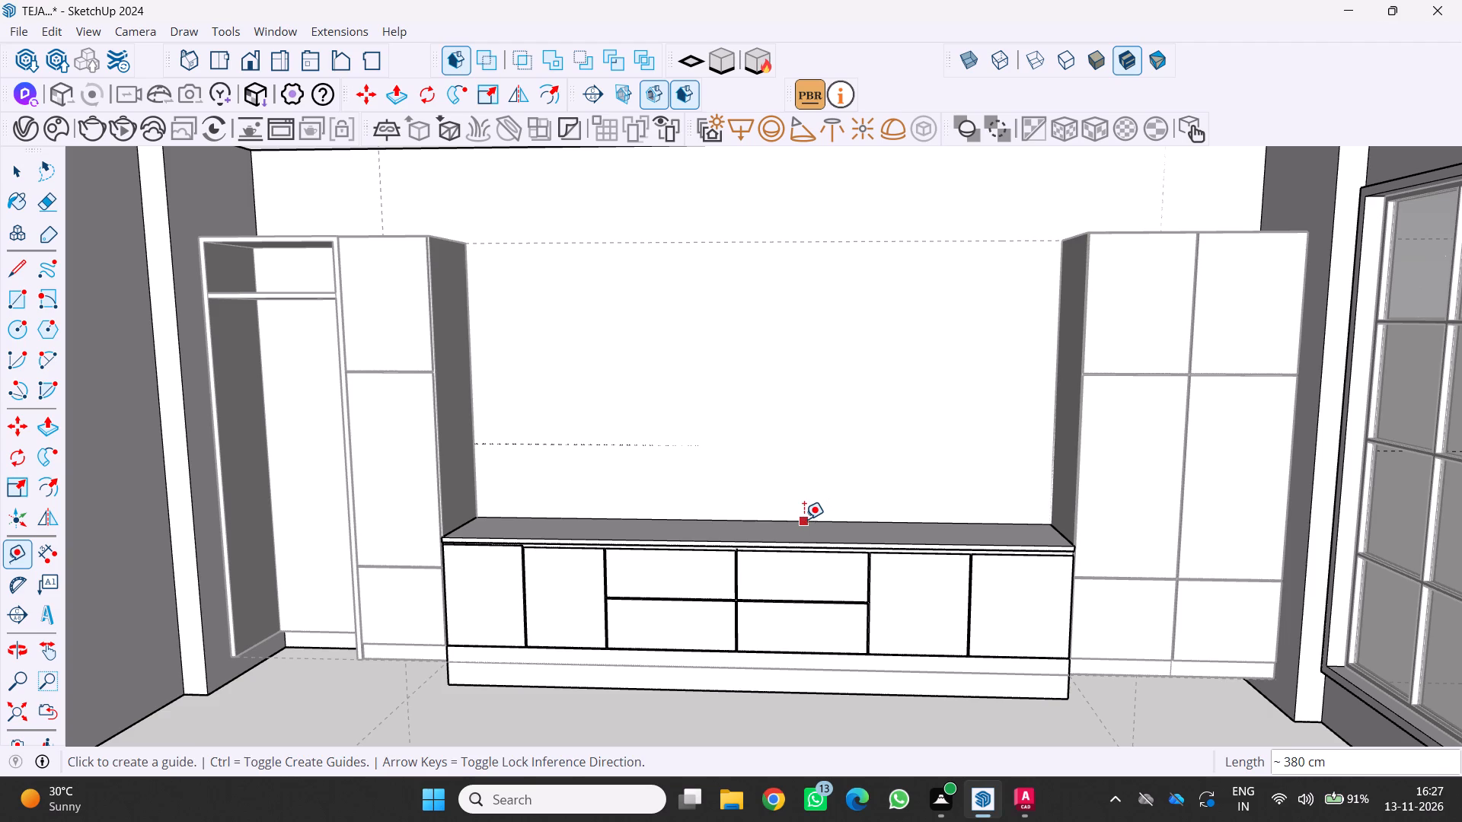
click(804, 519)
scroll(822, 383, down, 2)
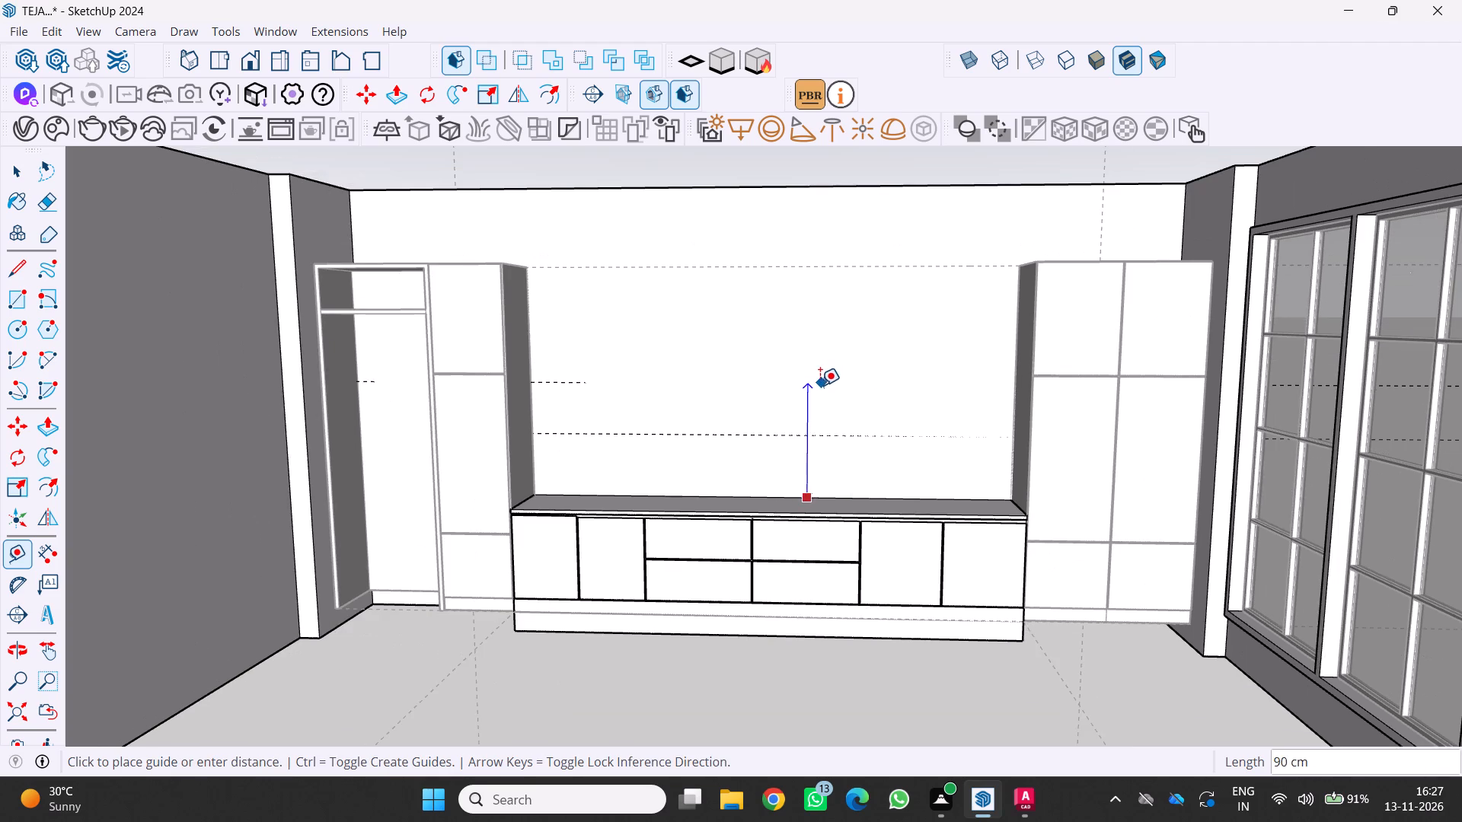
scroll(819, 387, down, 2)
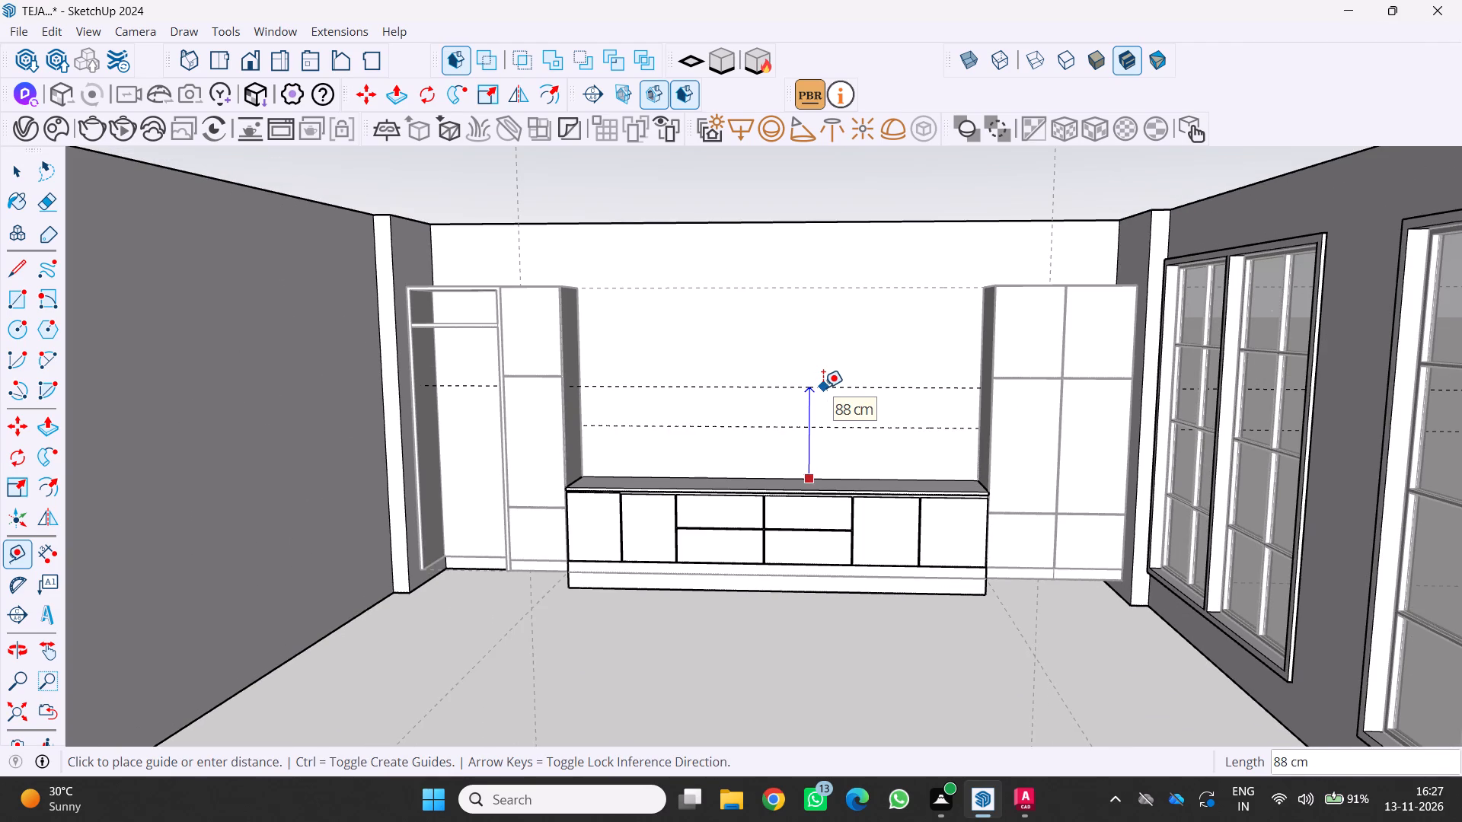
text(75)
key(Return)
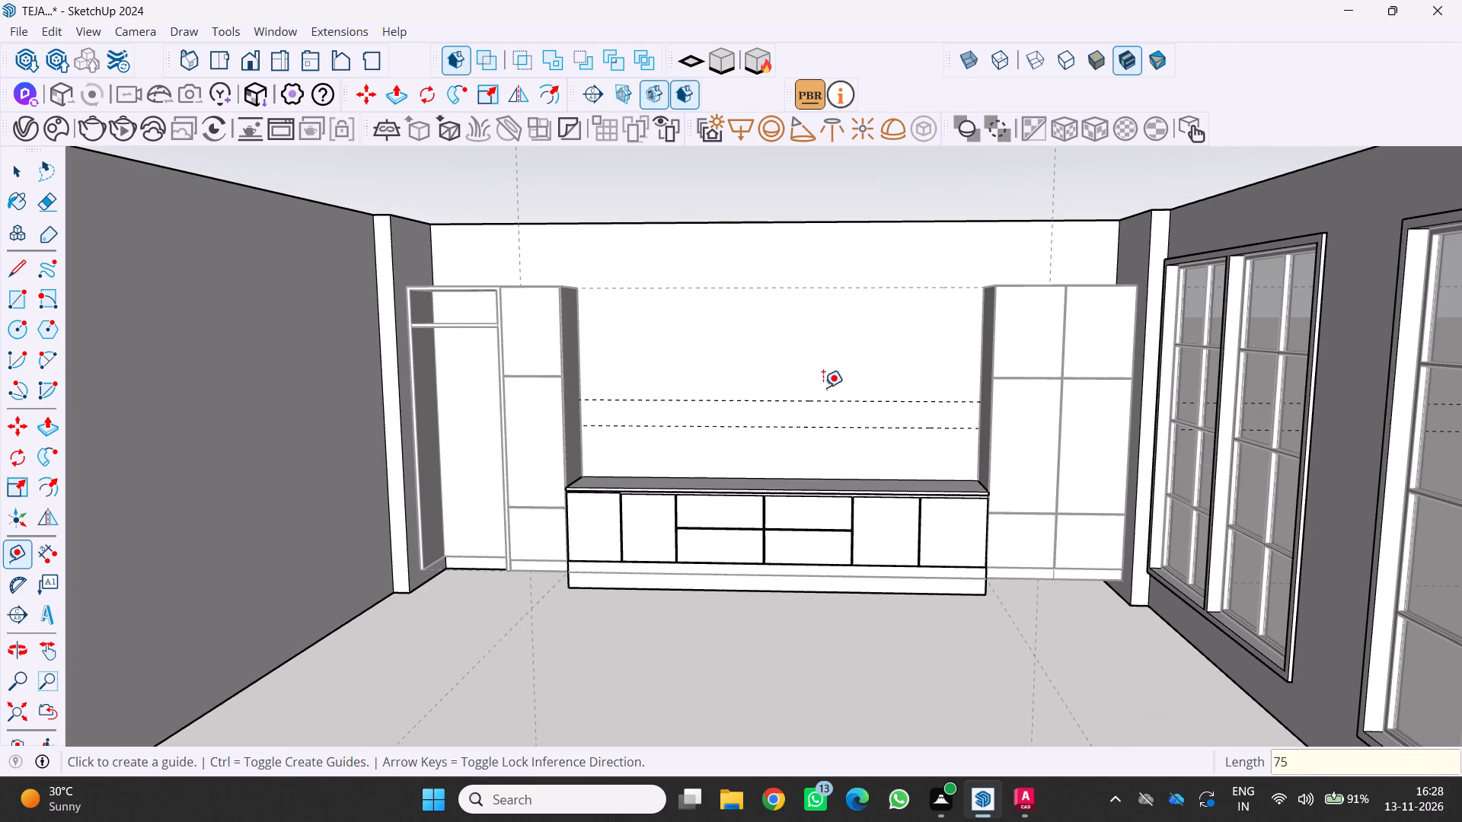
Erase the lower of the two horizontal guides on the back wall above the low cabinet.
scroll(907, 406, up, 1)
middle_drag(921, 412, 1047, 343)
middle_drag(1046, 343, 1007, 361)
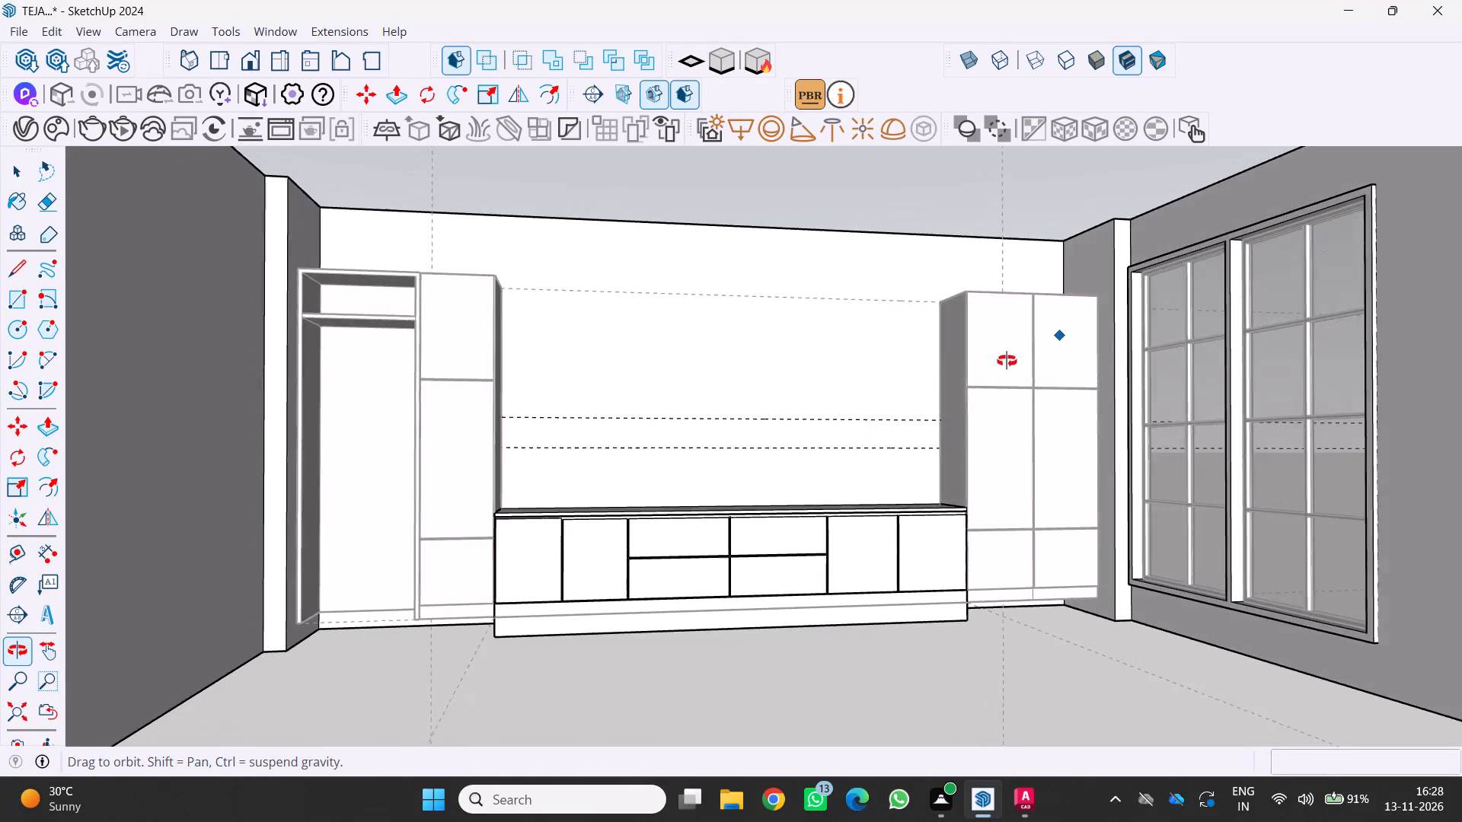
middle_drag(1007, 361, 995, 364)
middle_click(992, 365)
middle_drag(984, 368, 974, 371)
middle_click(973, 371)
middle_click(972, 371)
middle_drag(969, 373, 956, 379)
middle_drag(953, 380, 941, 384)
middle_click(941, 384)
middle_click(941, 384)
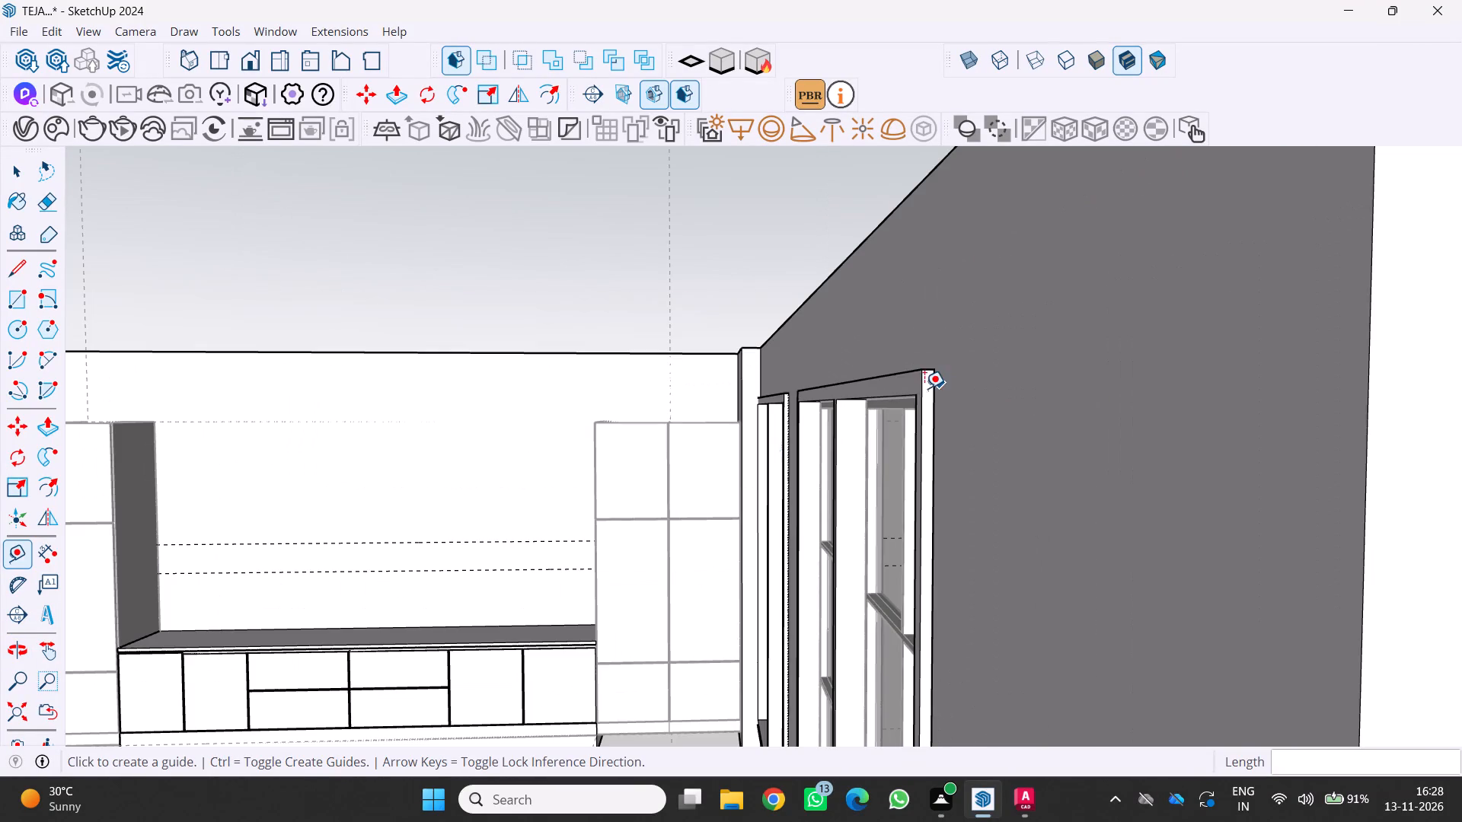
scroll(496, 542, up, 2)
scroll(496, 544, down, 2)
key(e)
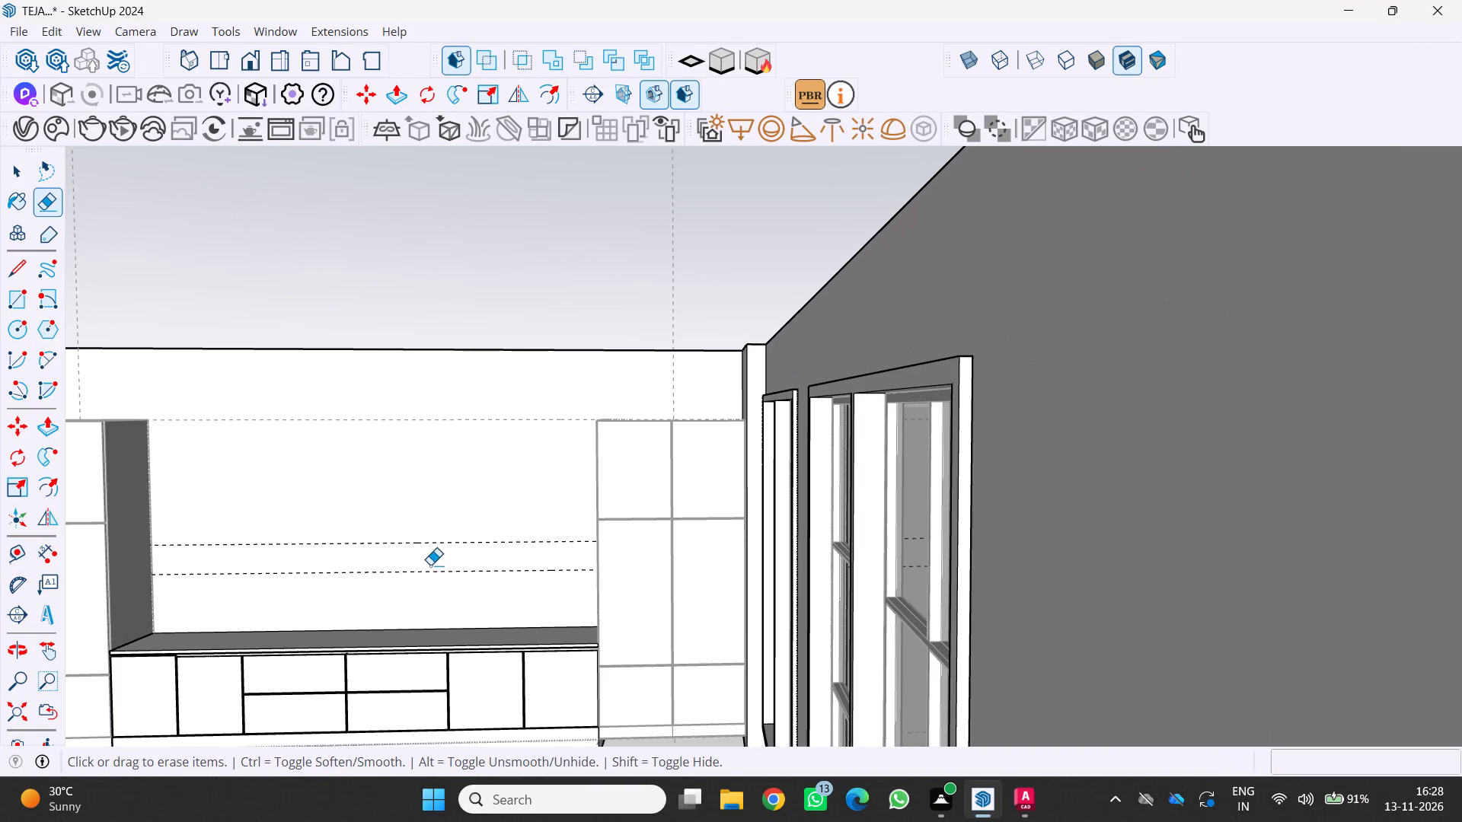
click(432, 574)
Place a vertical guide on the back wall 50 cm in from the side of the wardrobe unit nearest the windows.
scroll(435, 572, down, 5)
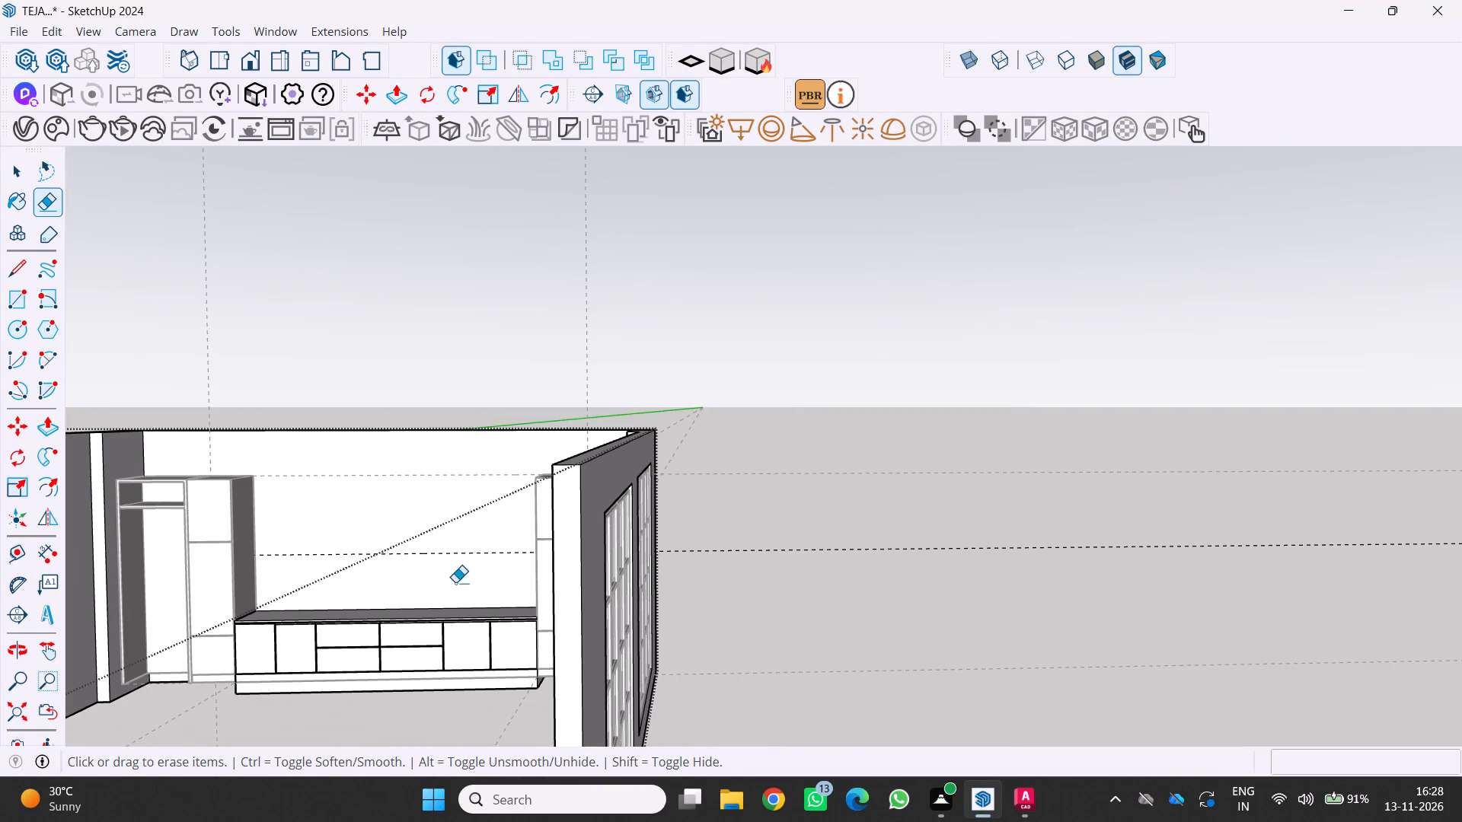
scroll(452, 585, up, 3)
middle_drag(452, 585, 561, 564)
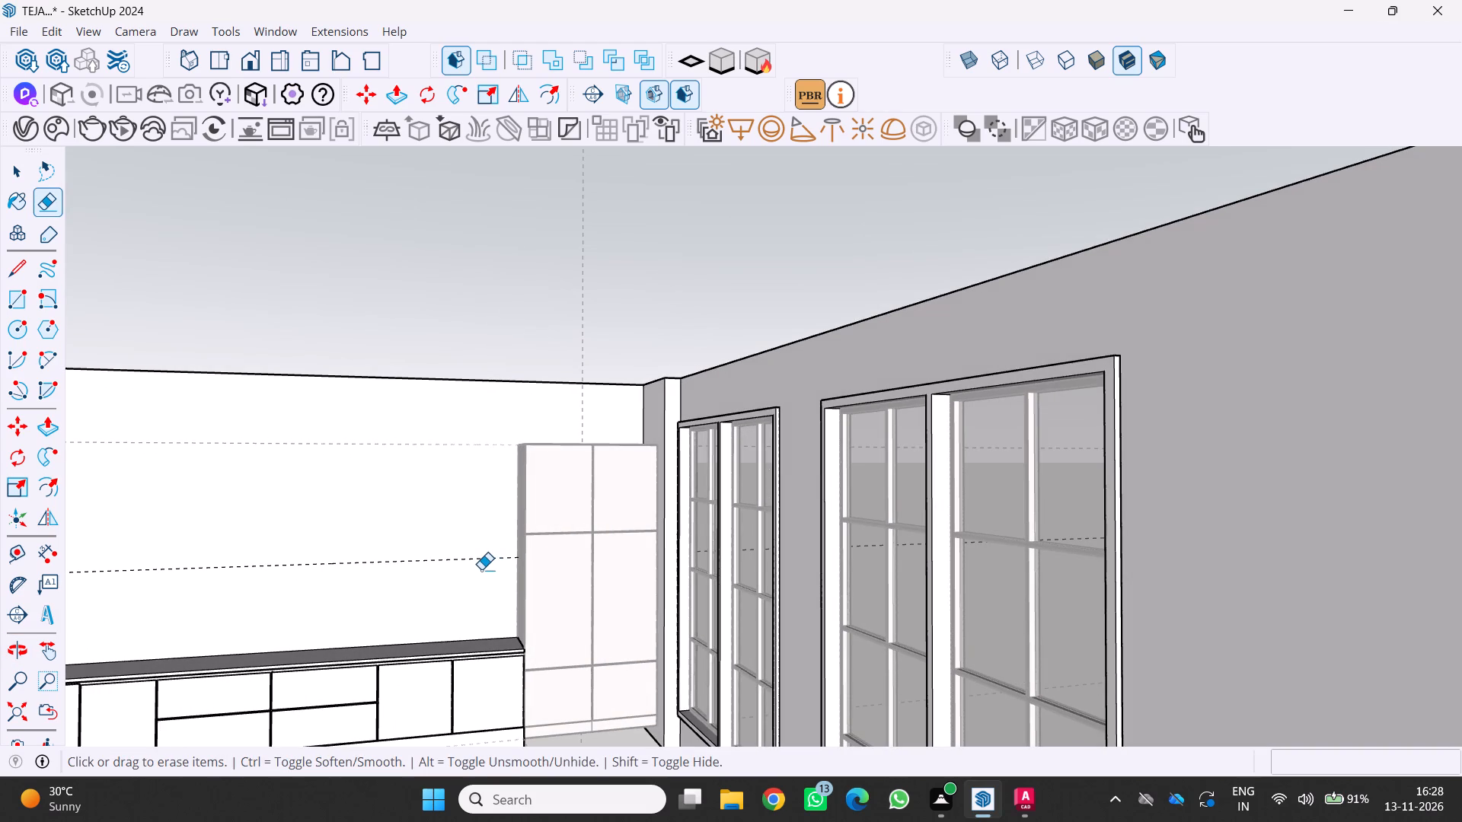
scroll(480, 569, up, 1)
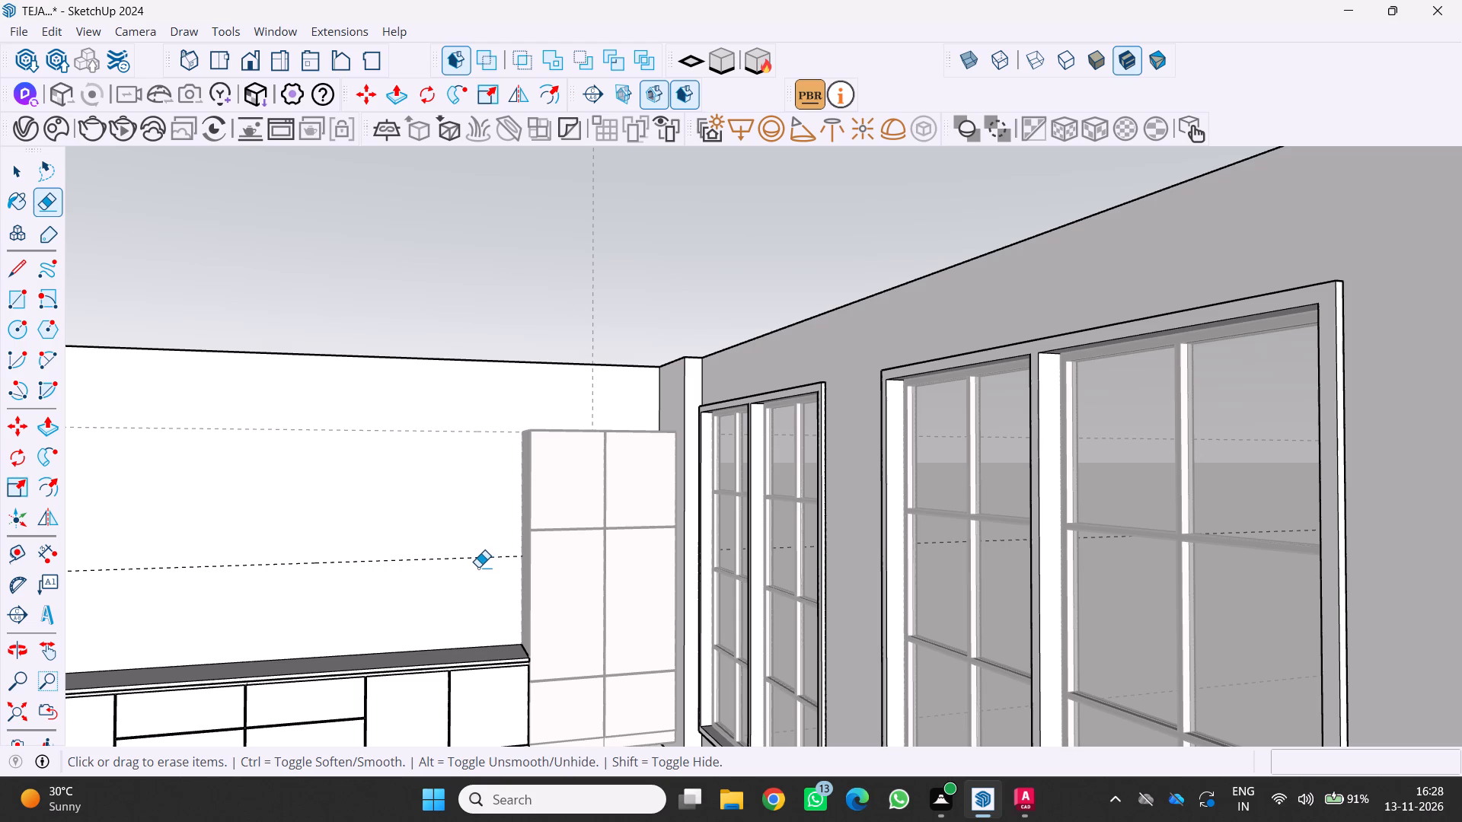
scroll(479, 566, up, 2)
middle_drag(512, 538, 601, 556)
scroll(519, 553, up, 1)
key(t)
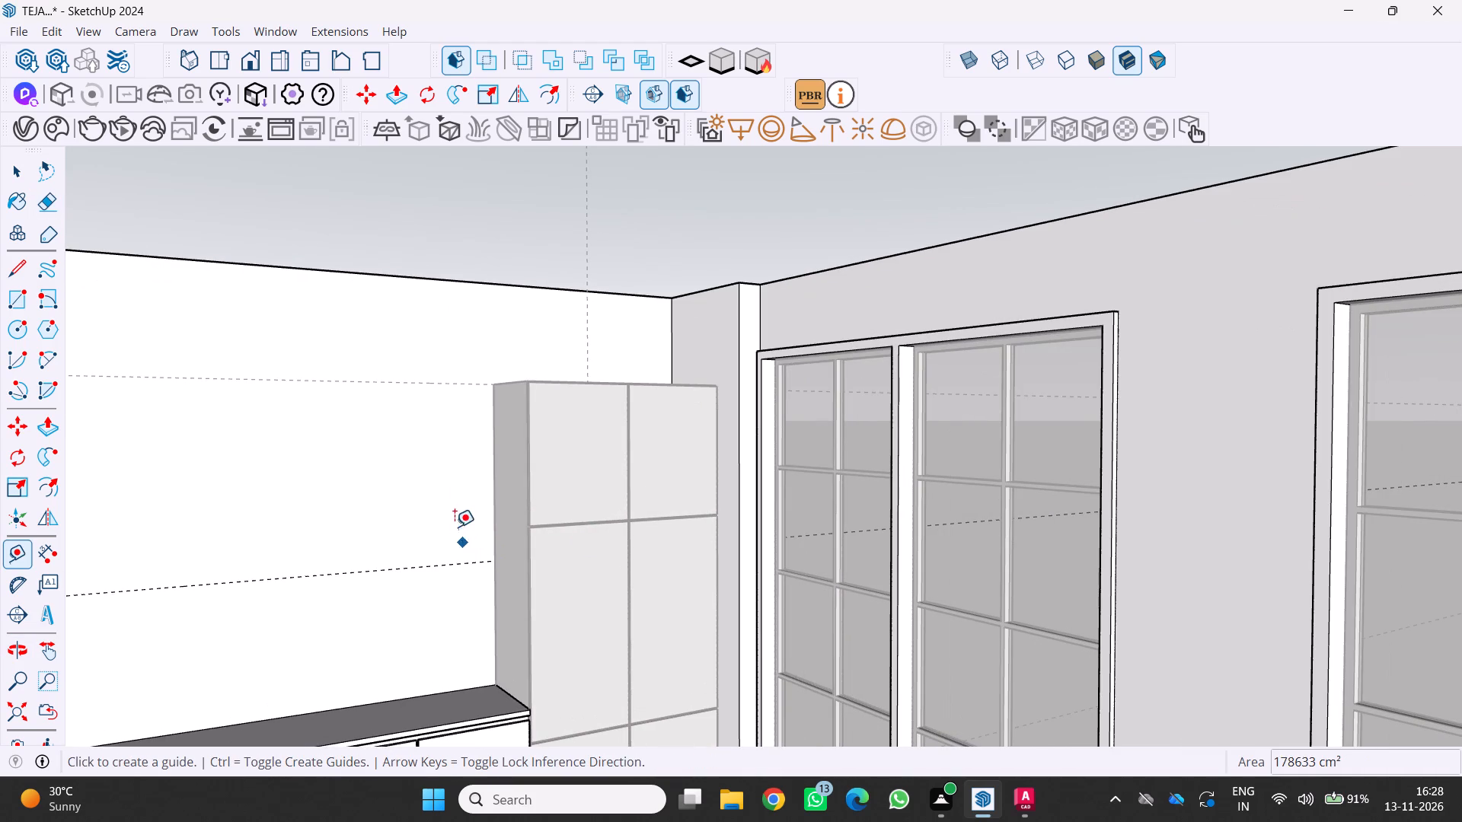
click(491, 490)
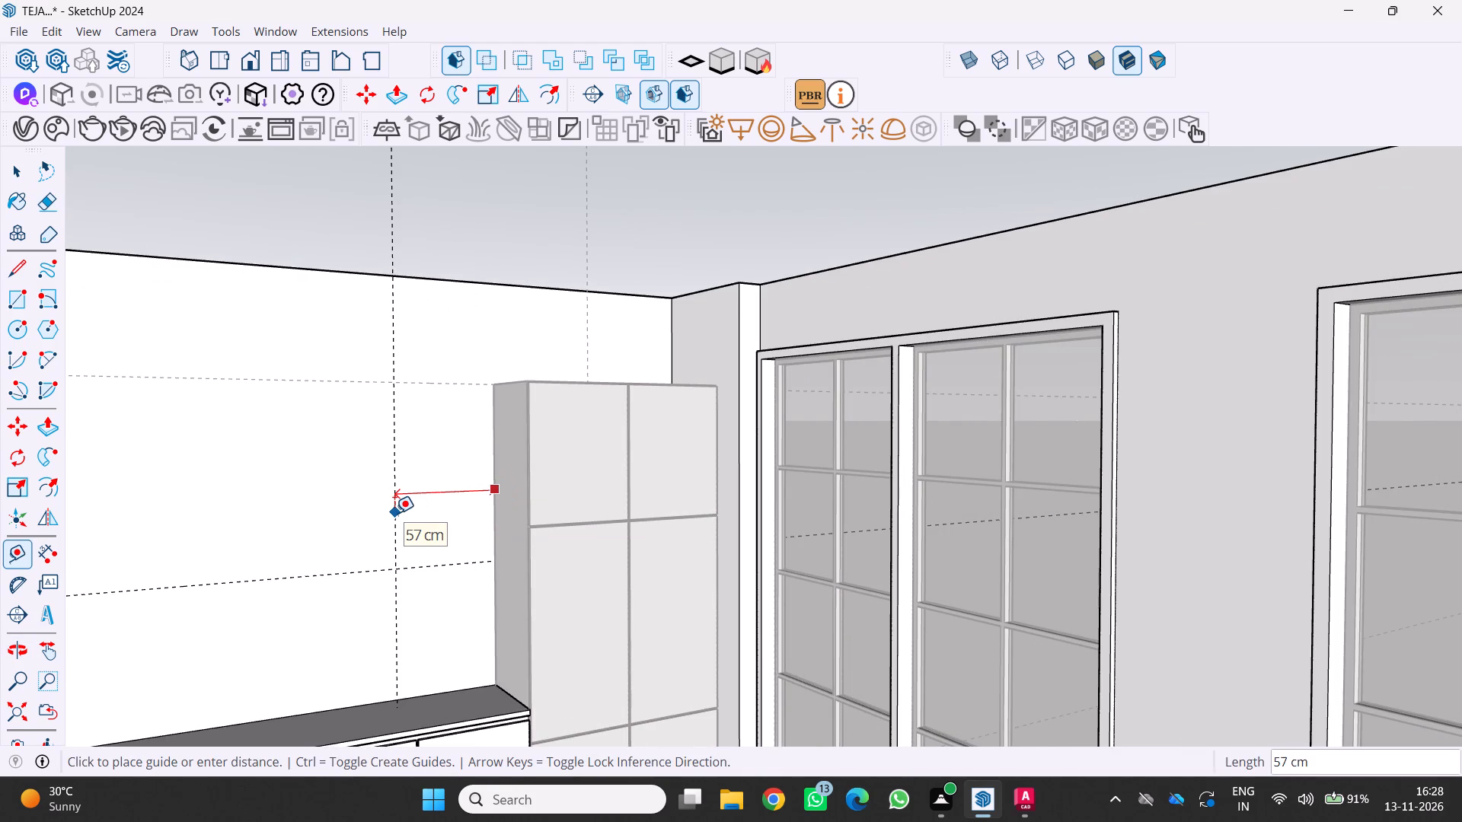
scroll(394, 513, down, 3)
middle_drag(387, 515, 357, 524)
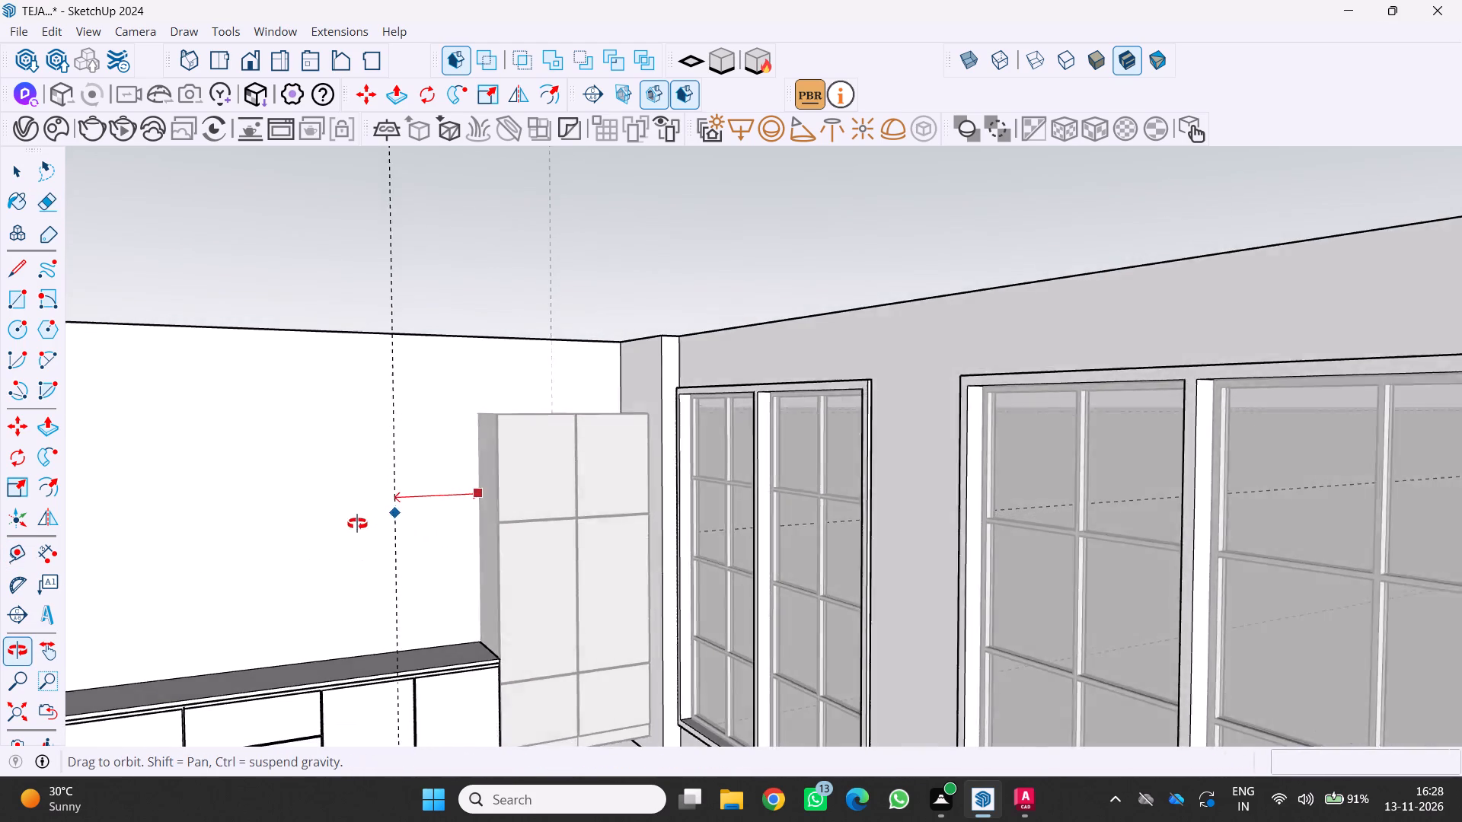
middle_drag(357, 524, 292, 537)
scroll(403, 530, up, 2)
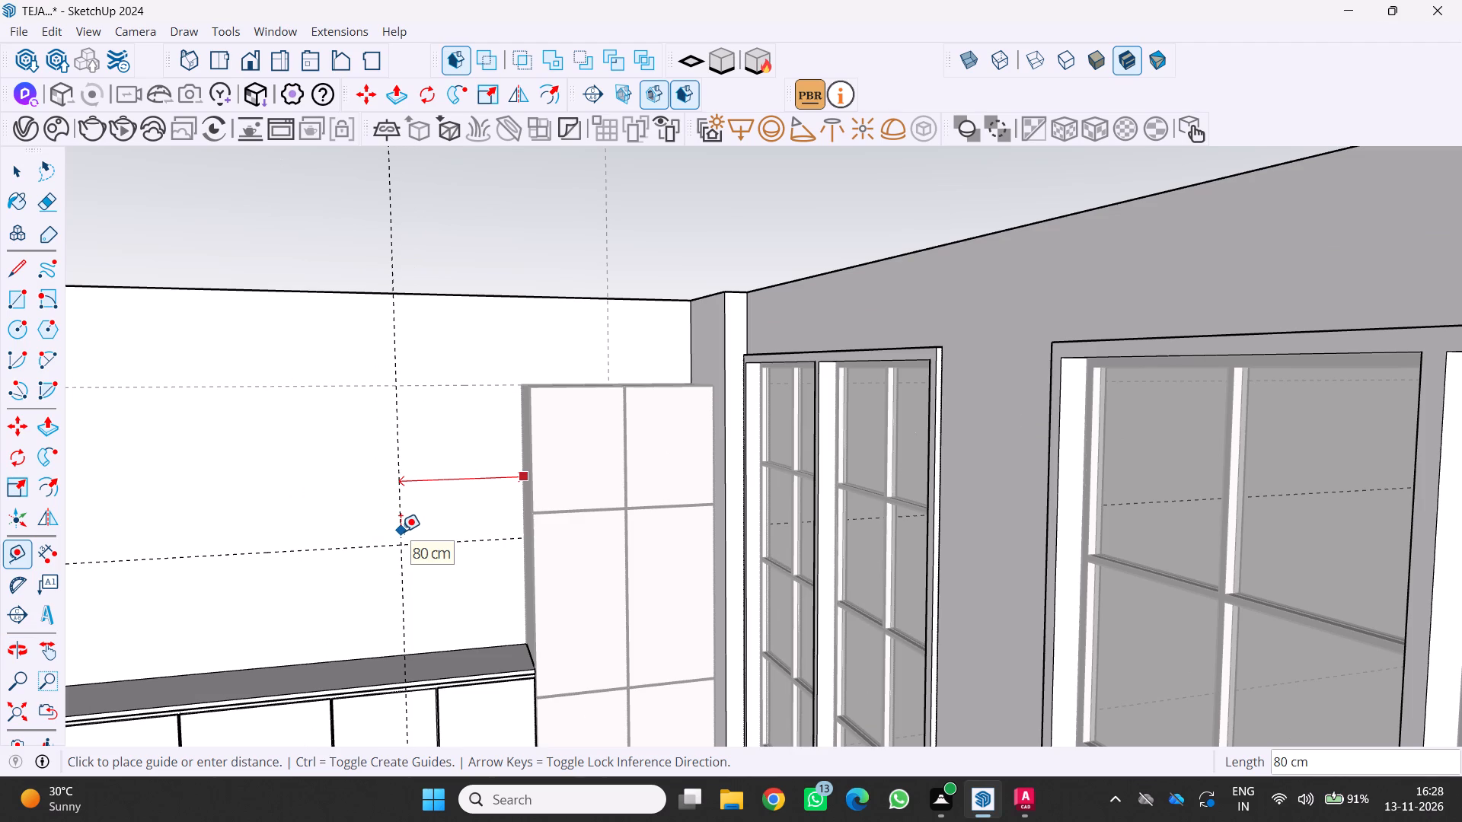
text(50)
key(Return)
Draw a rectangle about 50 by 106 cm on the back wall, between the vertical guide and the wardrobe side, bounded by the two horizontal guides.
scroll(448, 511, up, 1)
middle_drag(452, 510, 481, 426)
scroll(438, 456, down, 3)
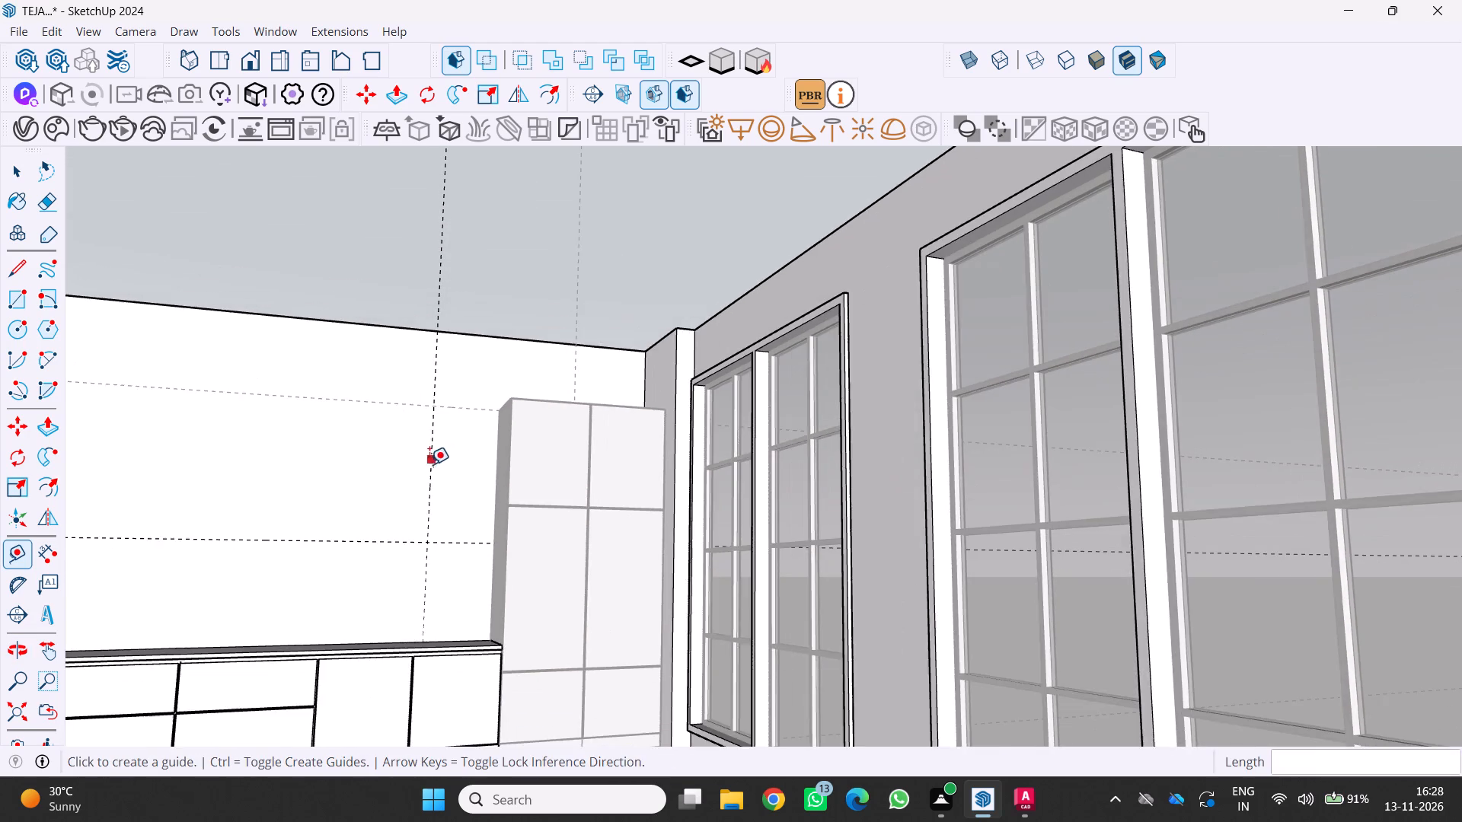
scroll(423, 467, down, 1)
middle_drag(412, 489, 344, 591)
scroll(357, 573, down, 3)
scroll(468, 465, up, 2)
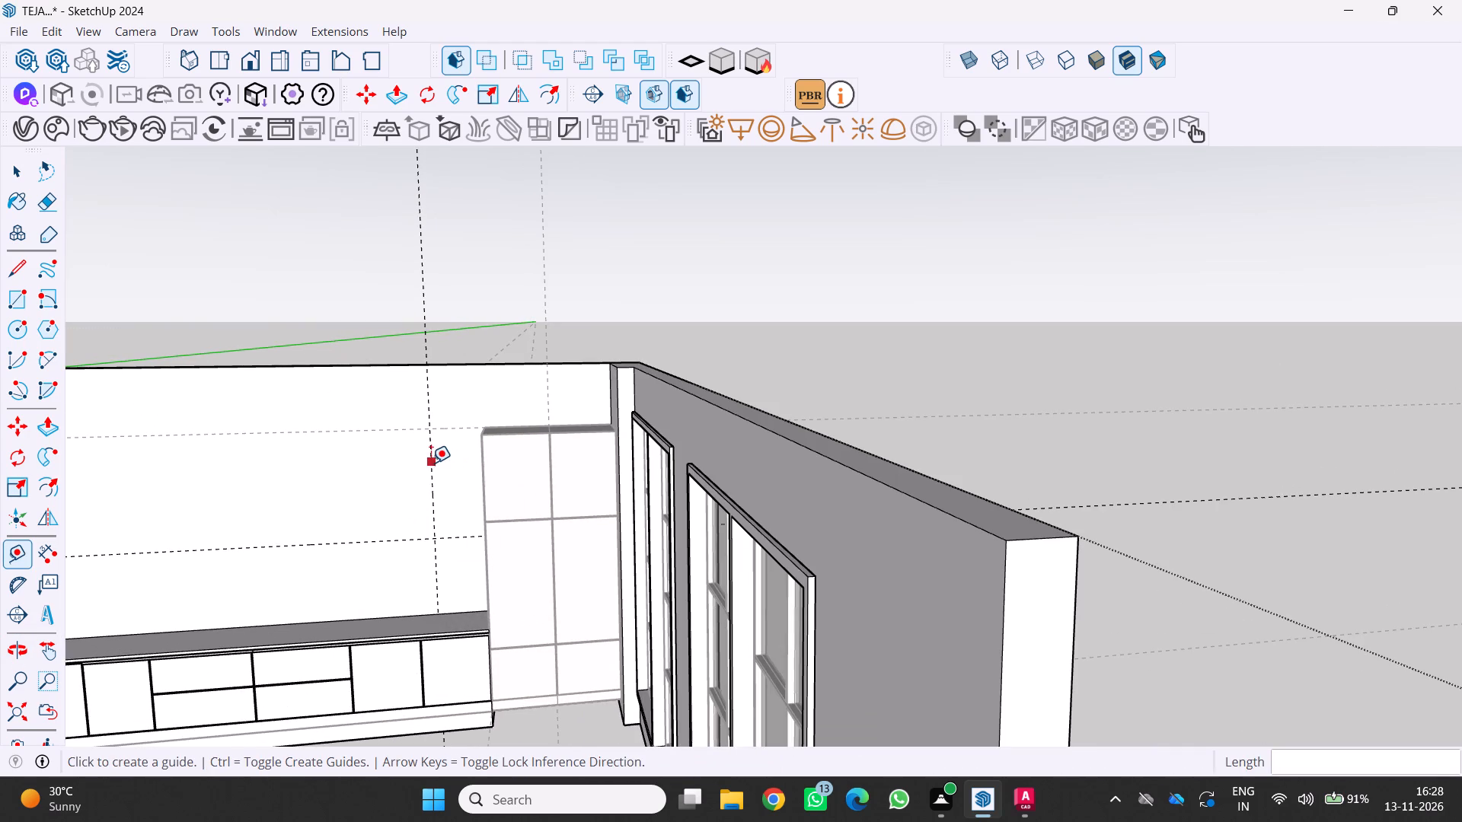
key(r)
scroll(448, 451, up, 2)
middle_drag(439, 449, 522, 453)
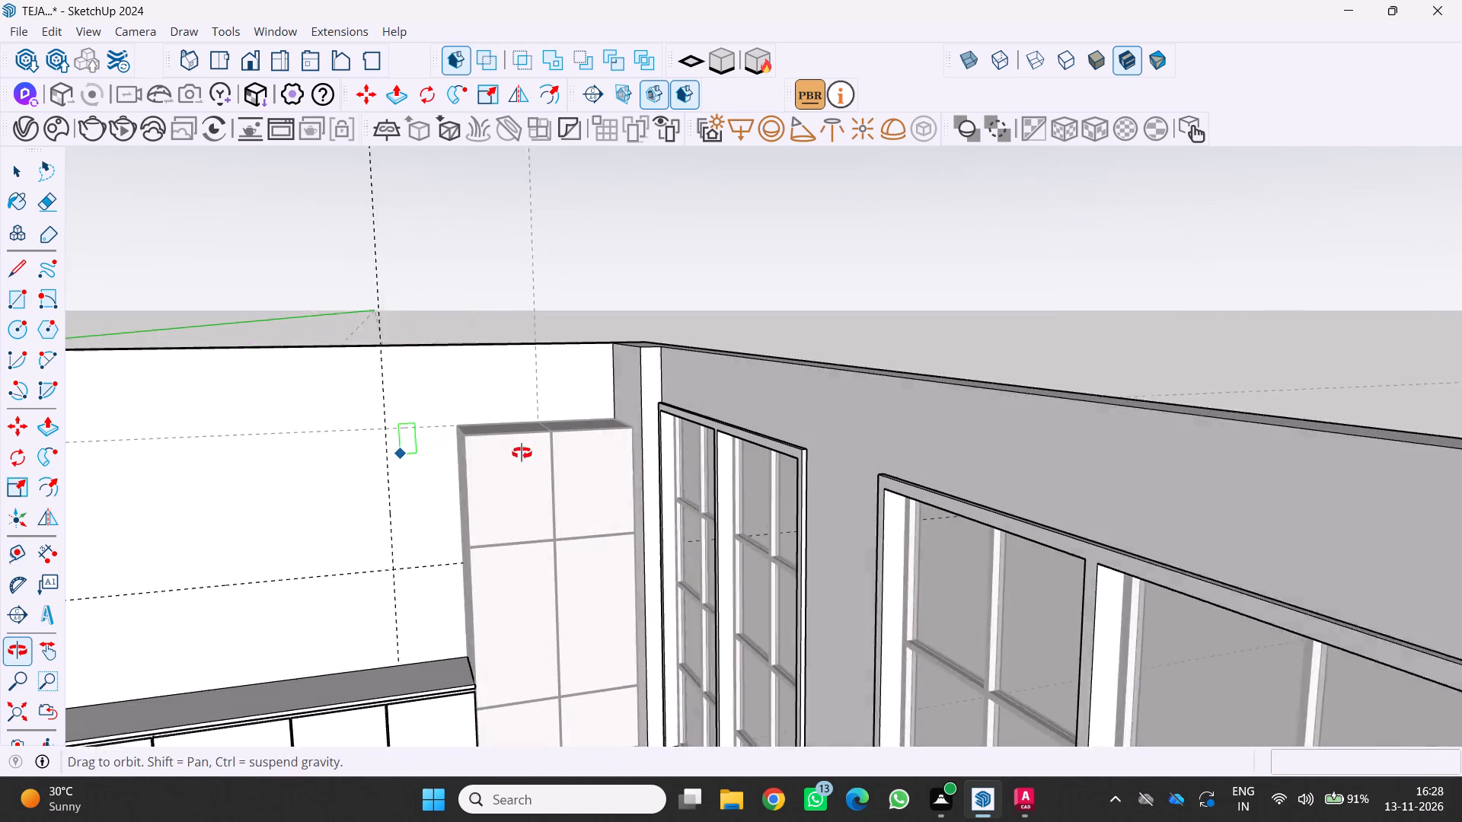
middle_drag(522, 453, 527, 451)
click(366, 438)
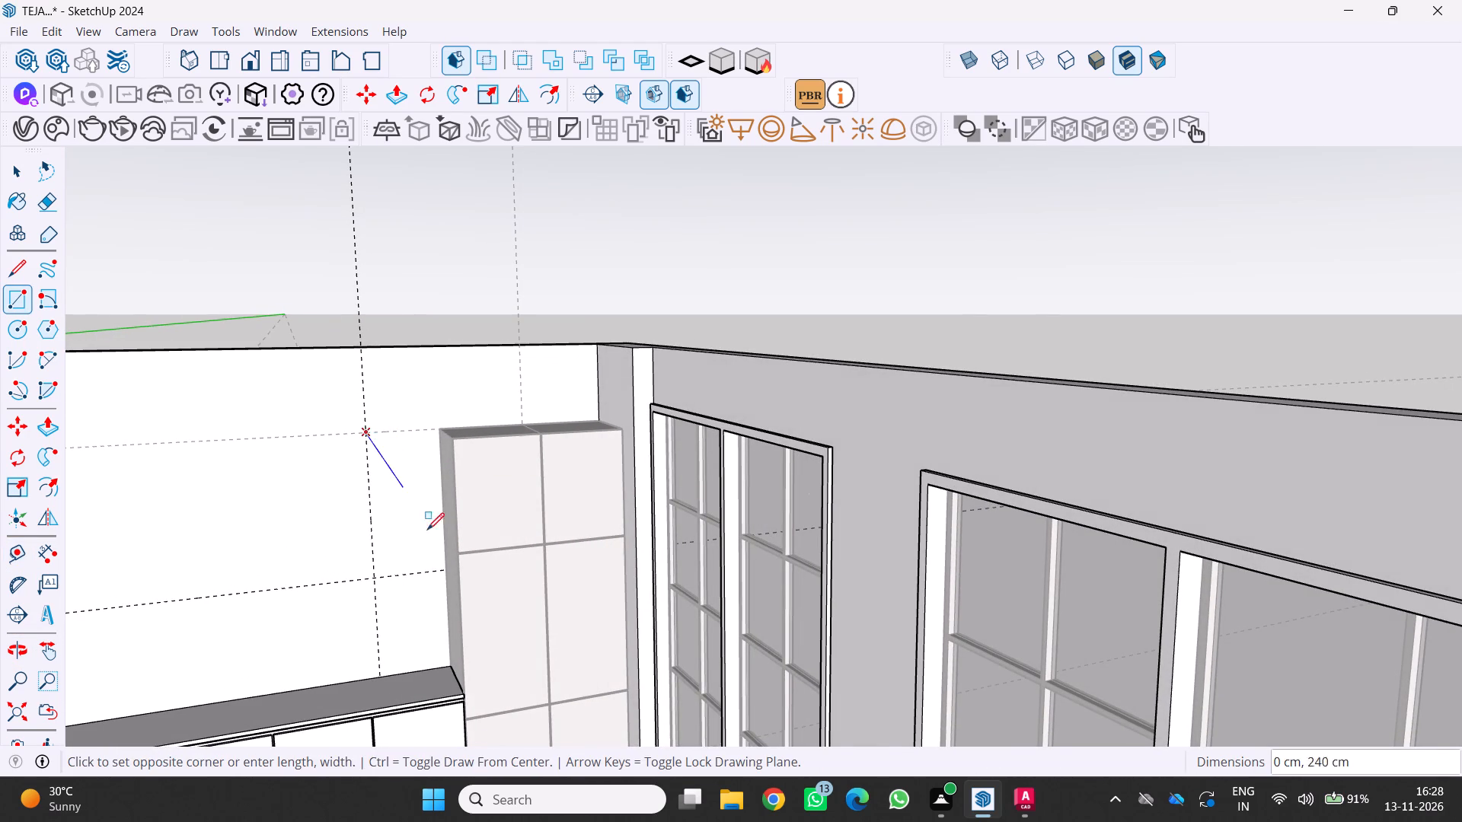
scroll(439, 564, up, 4)
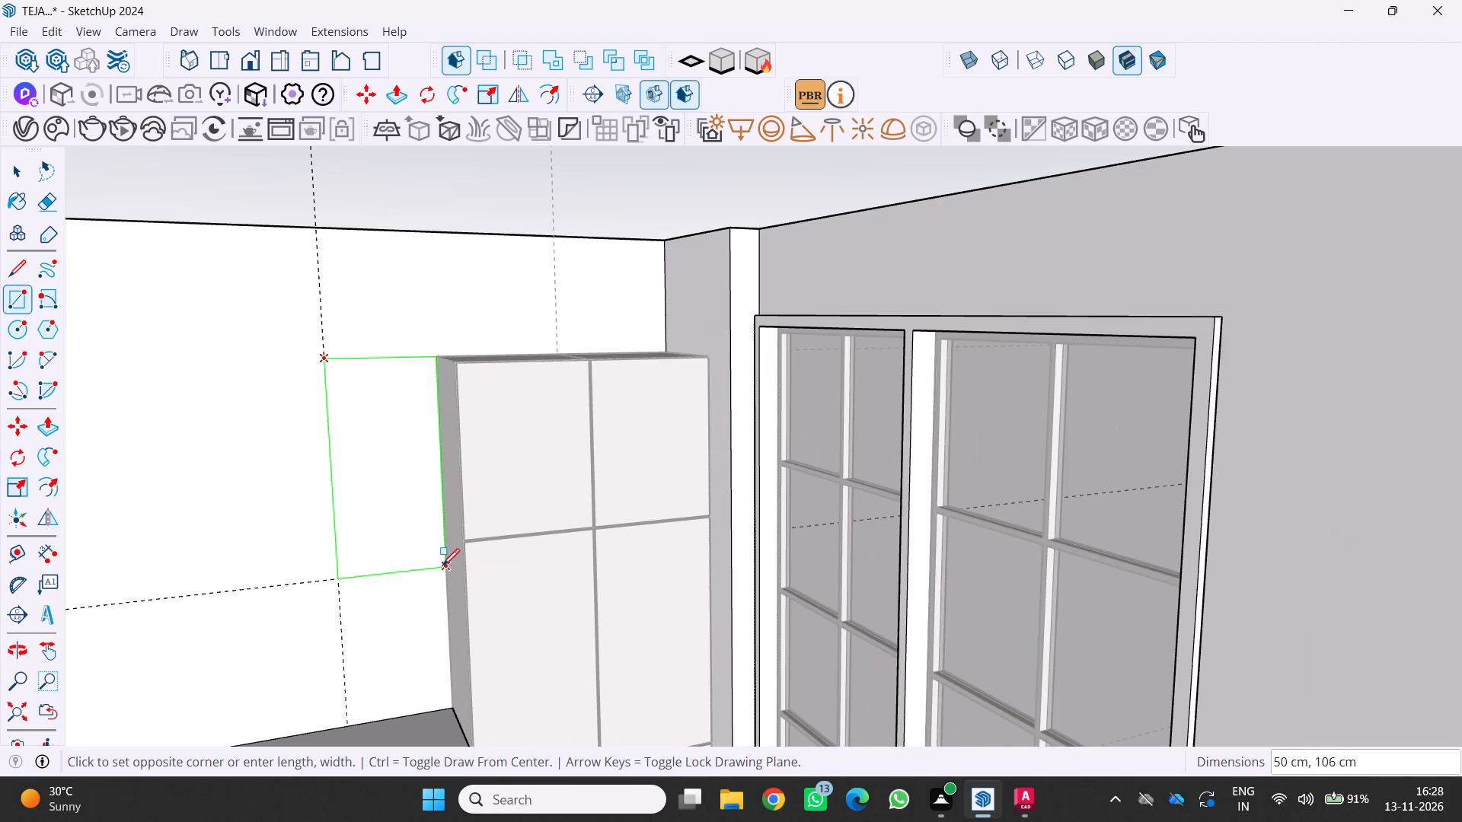
scroll(443, 566, up, 11)
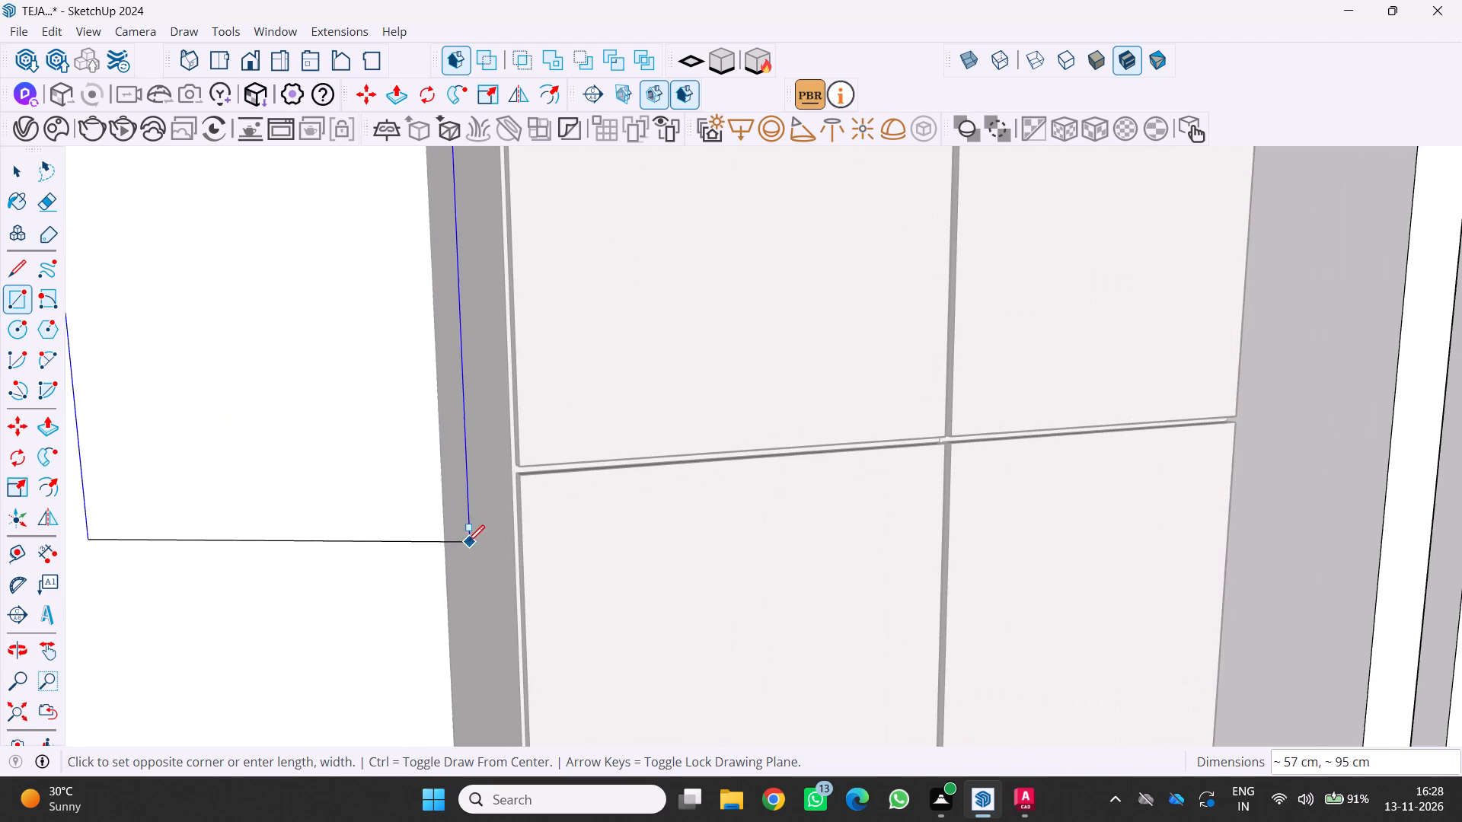
scroll(442, 559, down, 9)
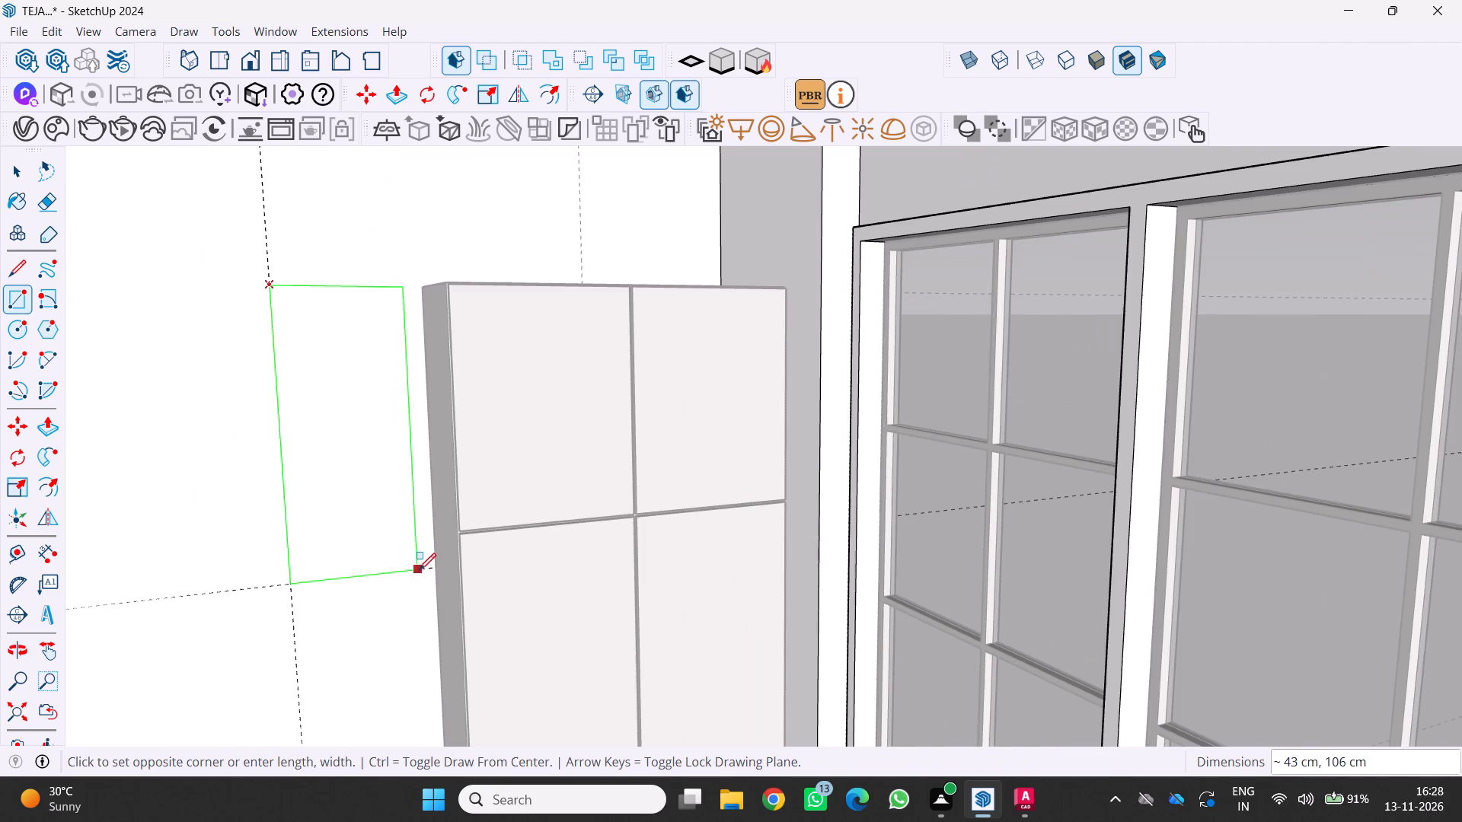
click(431, 570)
Make the new rectangle's face and edges on the back wall into a group.
scroll(437, 574, down, 4)
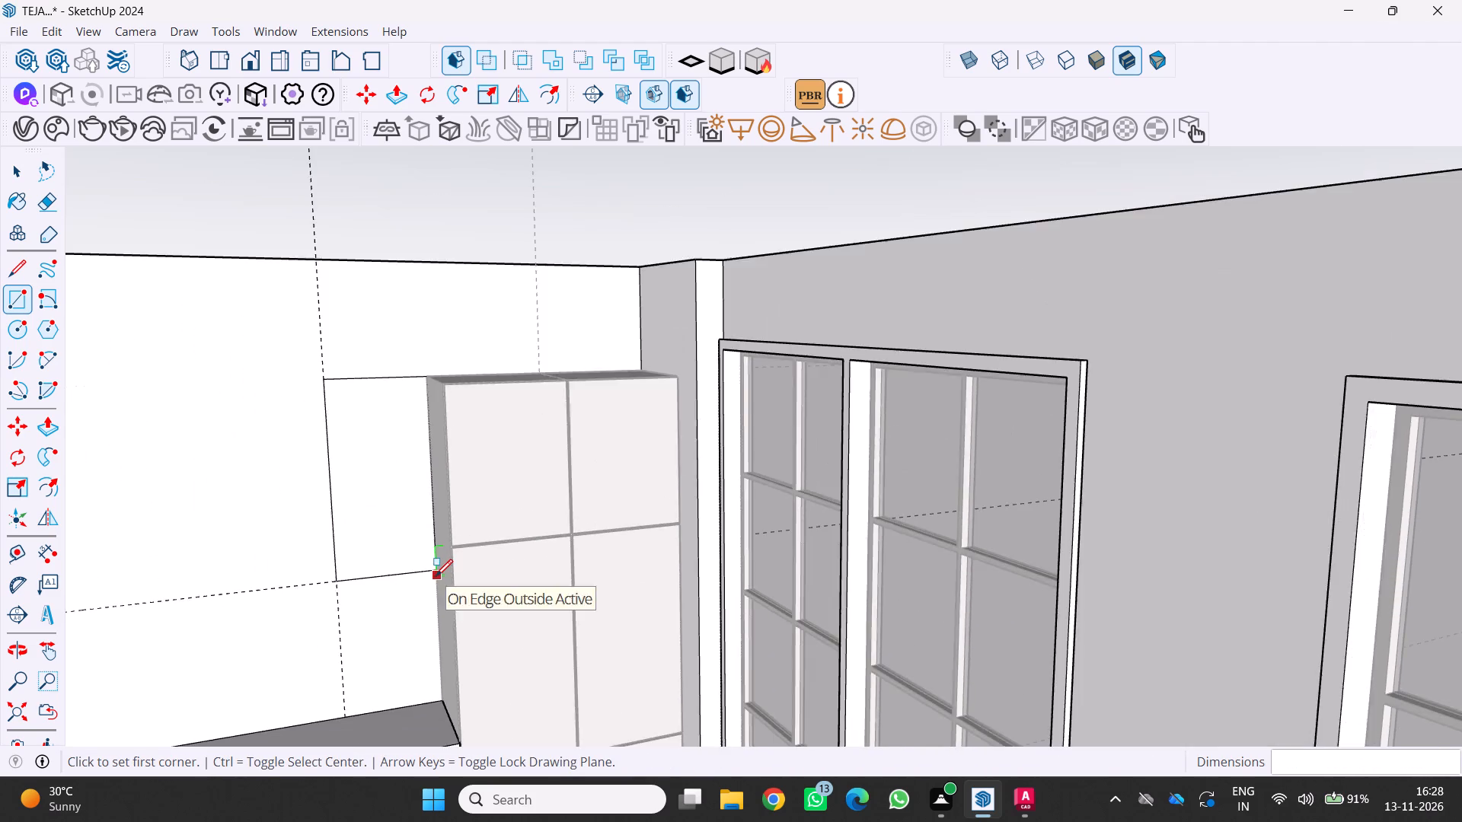
scroll(436, 576, down, 3)
middle_drag(430, 578, 371, 596)
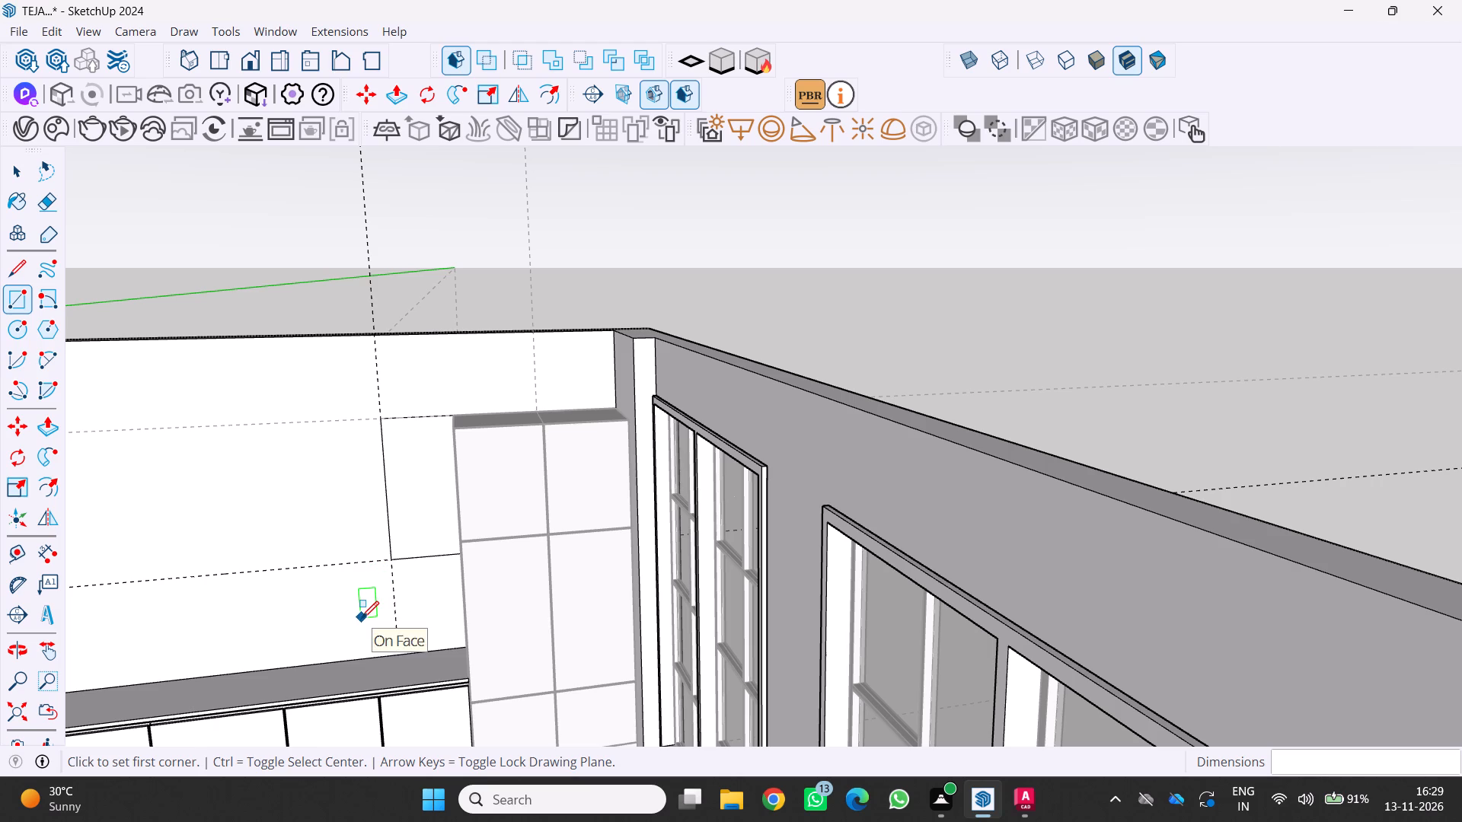
scroll(372, 615, down, 2)
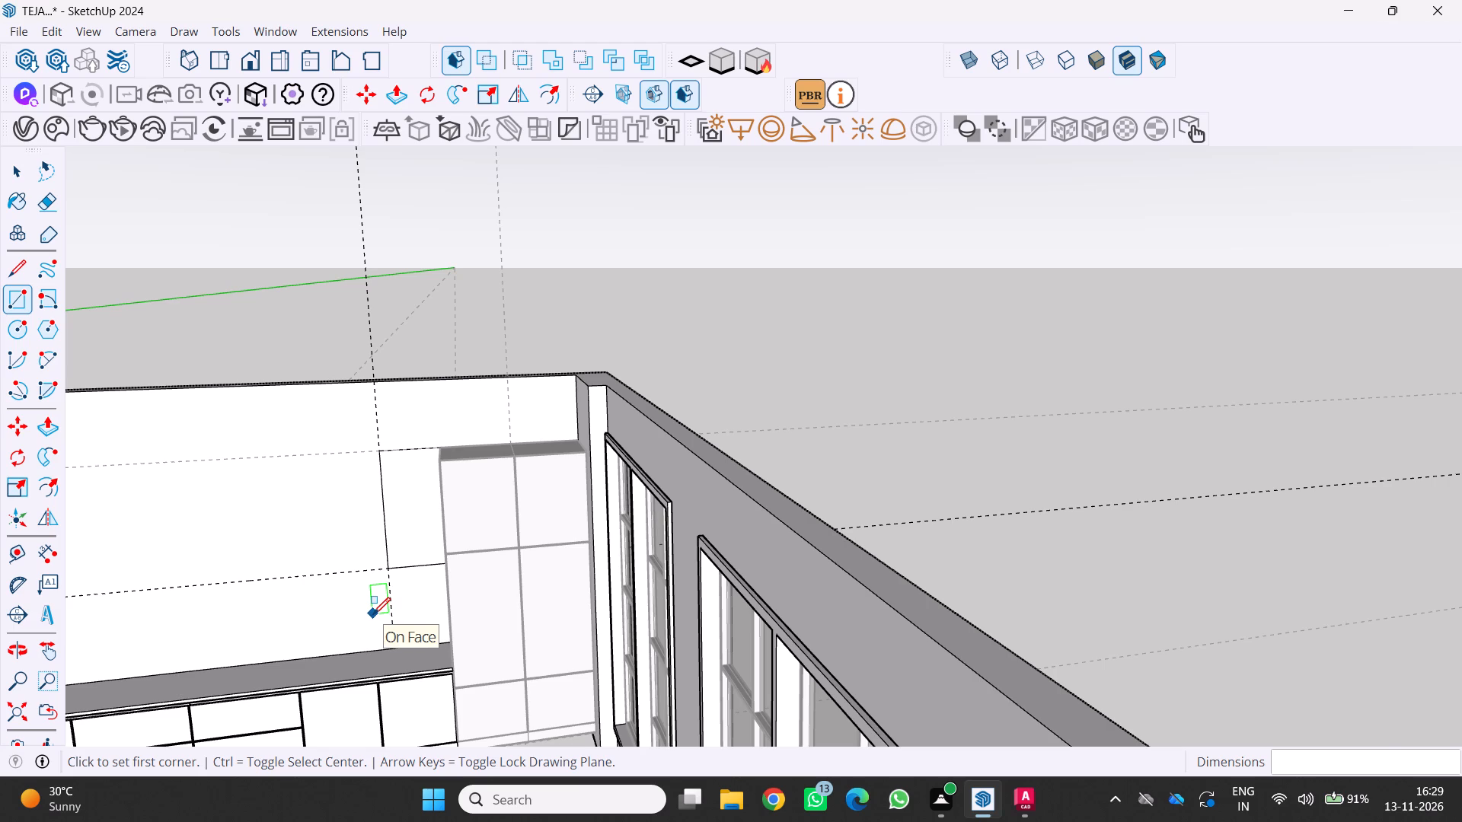
scroll(463, 583, up, 1)
middle_drag(470, 578, 580, 587)
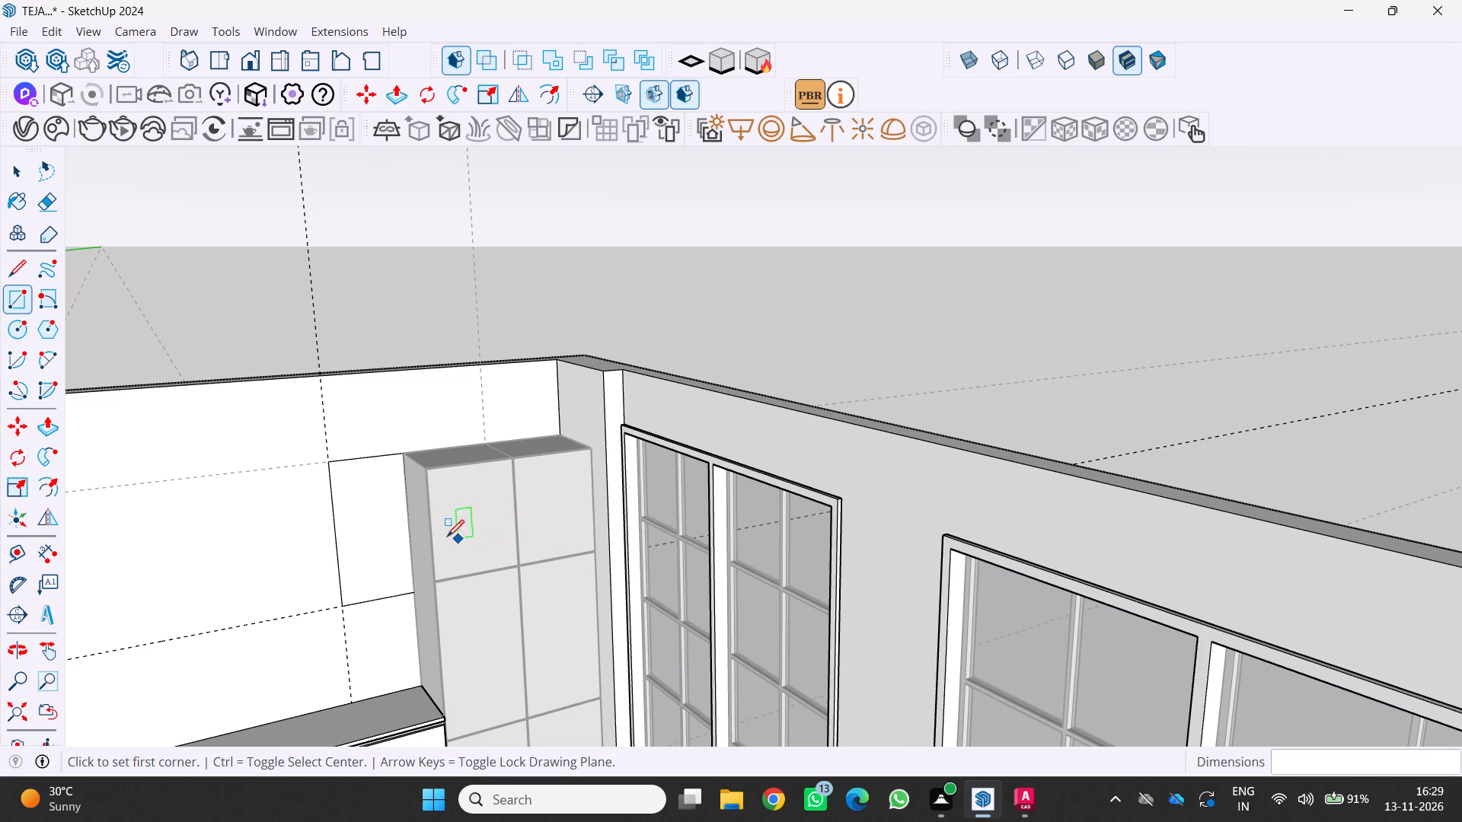
key(space)
triple_click(390, 546)
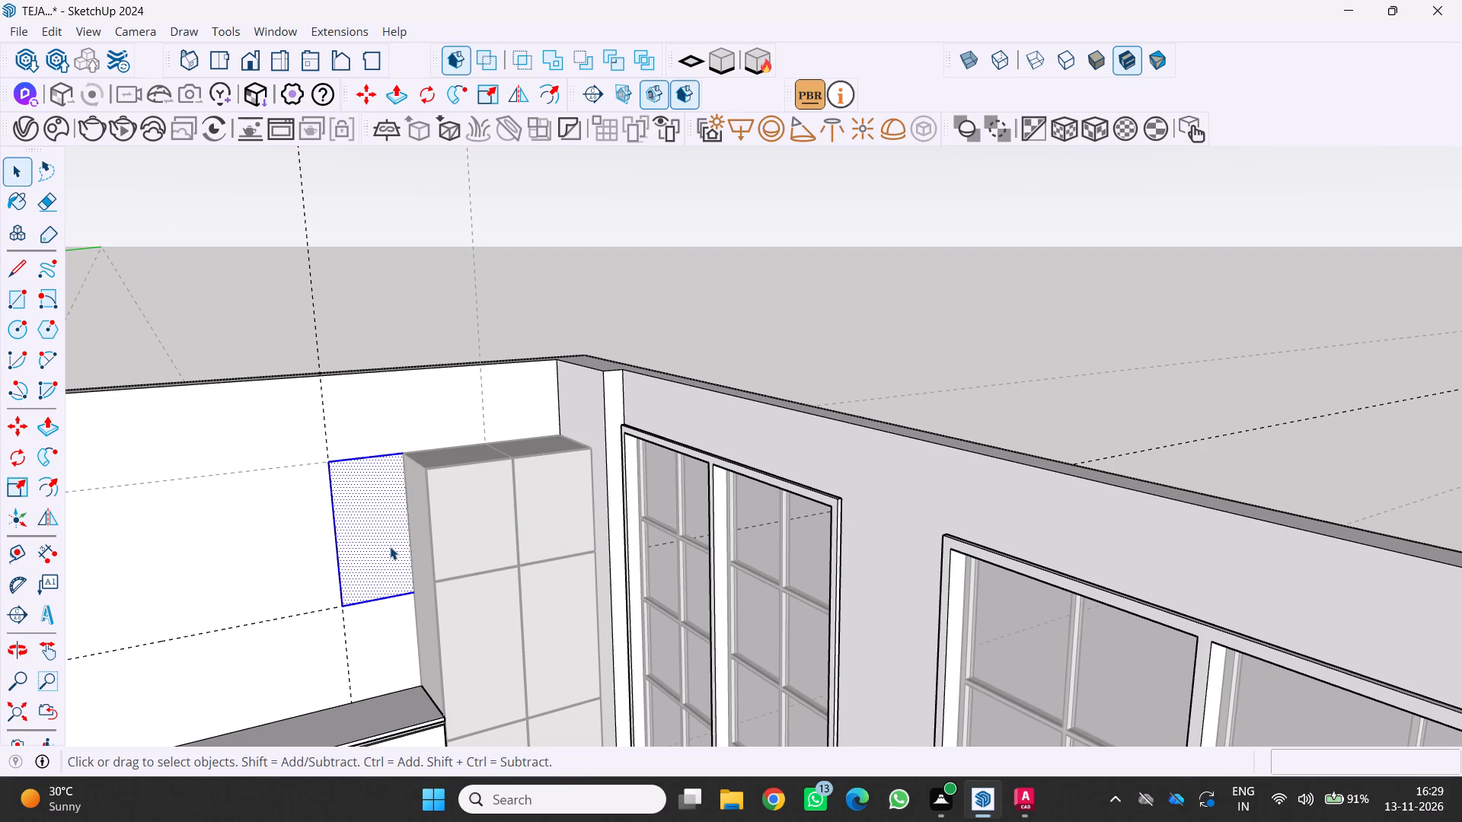
click(389, 547)
click(389, 547)
right_click(389, 547)
click(475, 231)
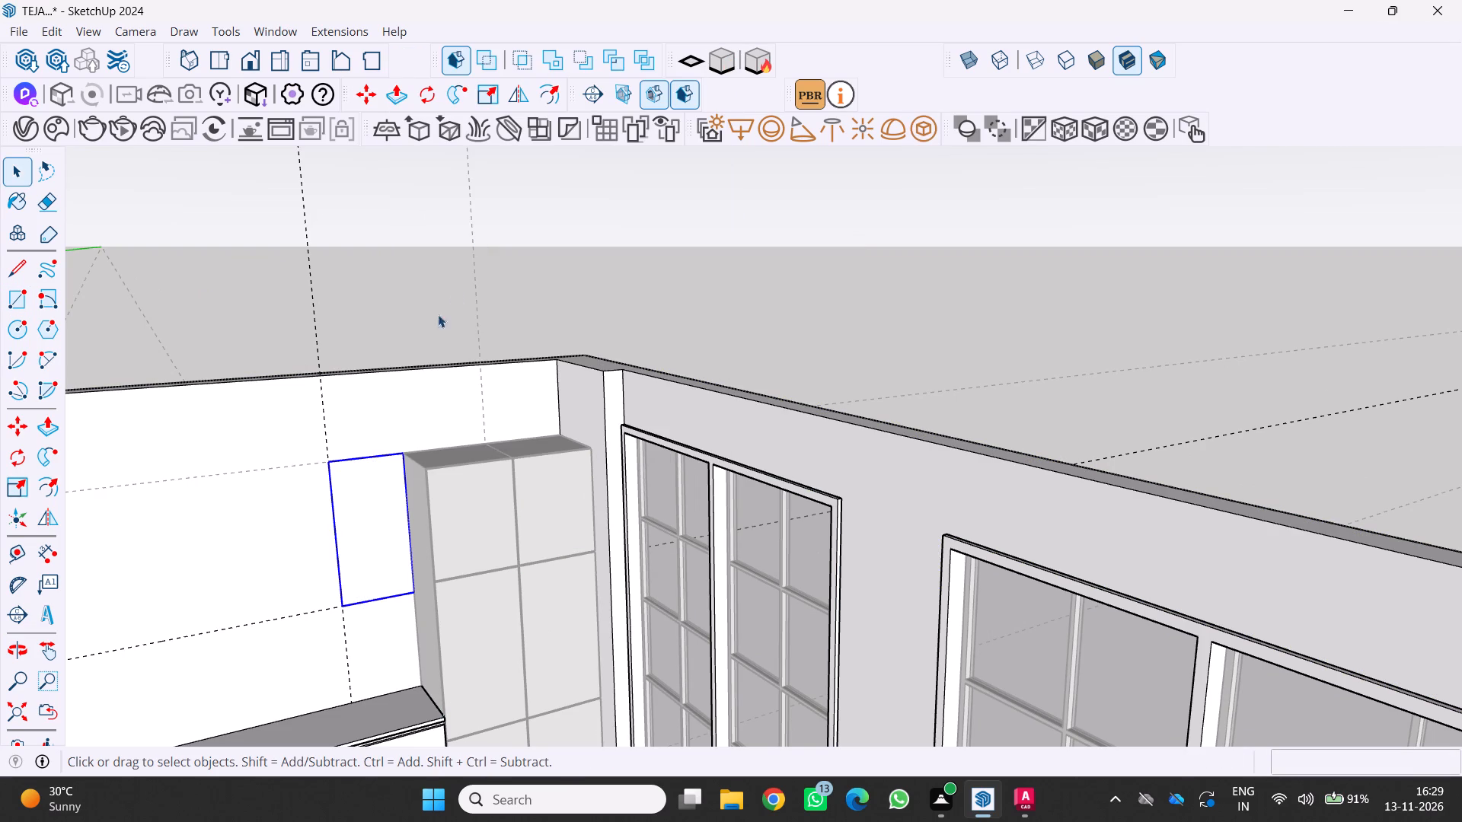
Open the rectangle group for editing and extrude its face 35 cm out from the back wall.
key(space)
click(385, 508)
click(385, 509)
click(373, 524)
key(space)
click(372, 523)
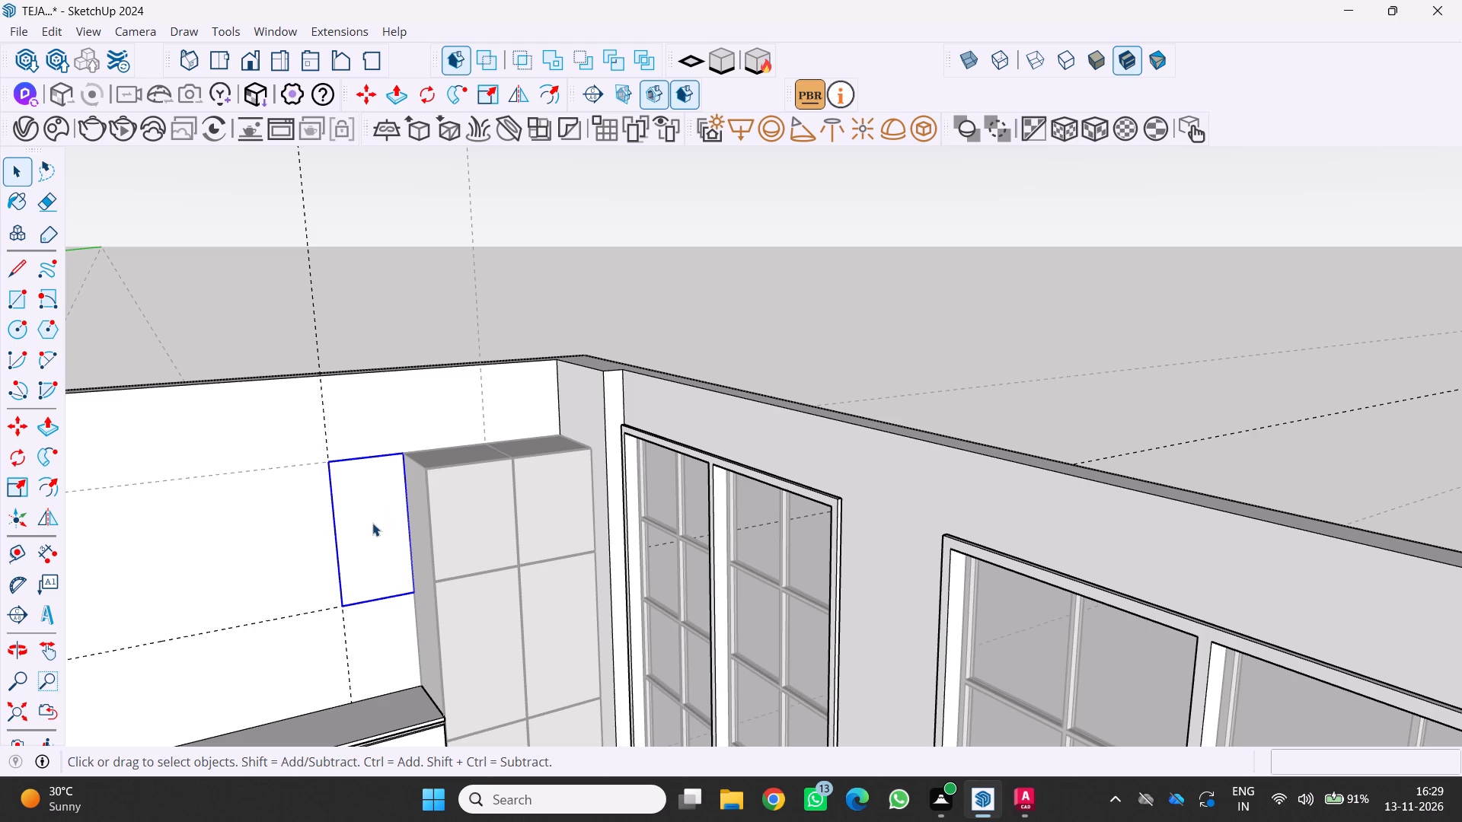
click(372, 525)
key(space)
click(371, 532)
click(371, 532)
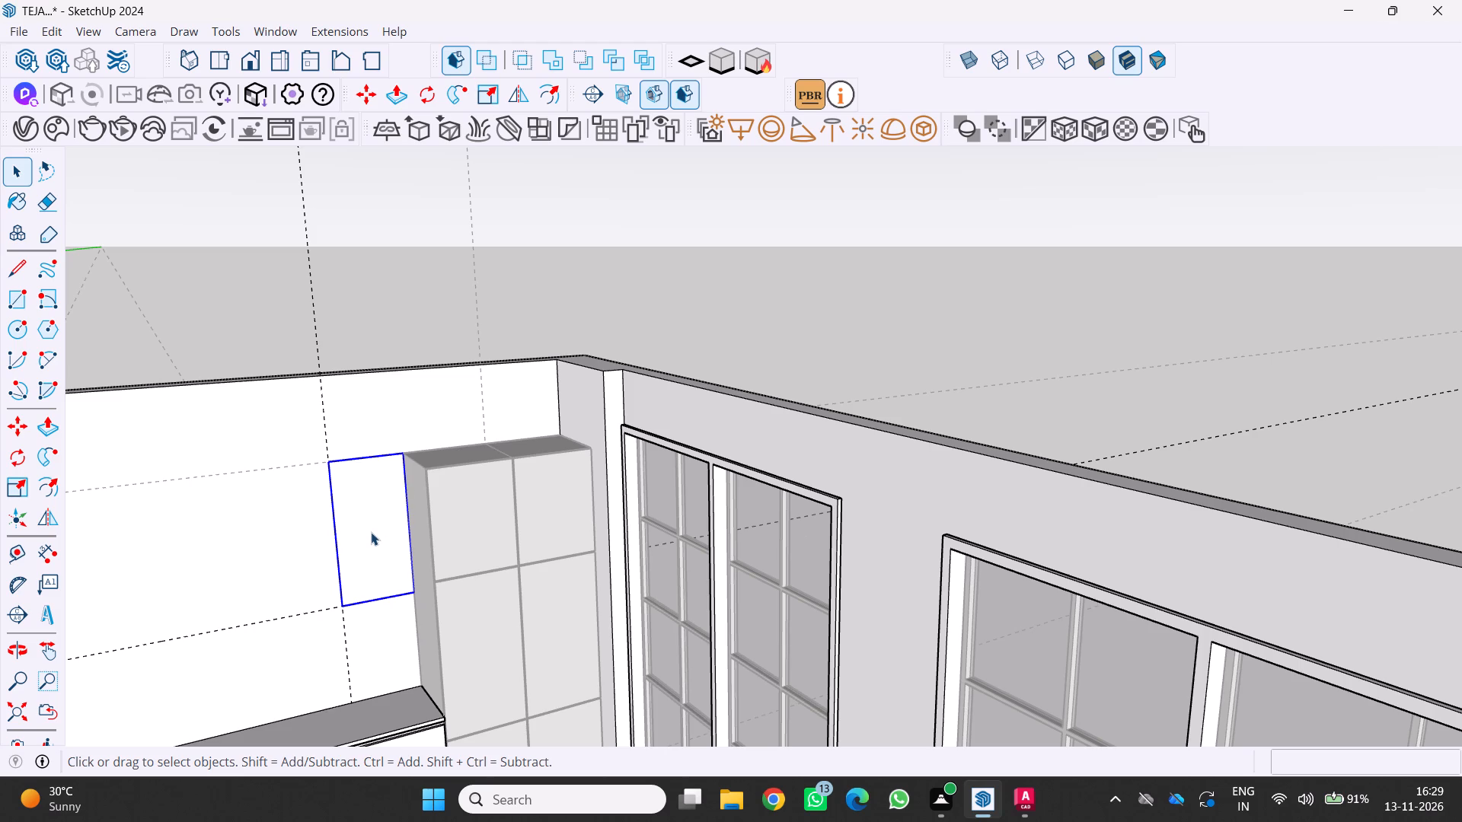
key(space)
double_click(371, 532)
click(370, 532)
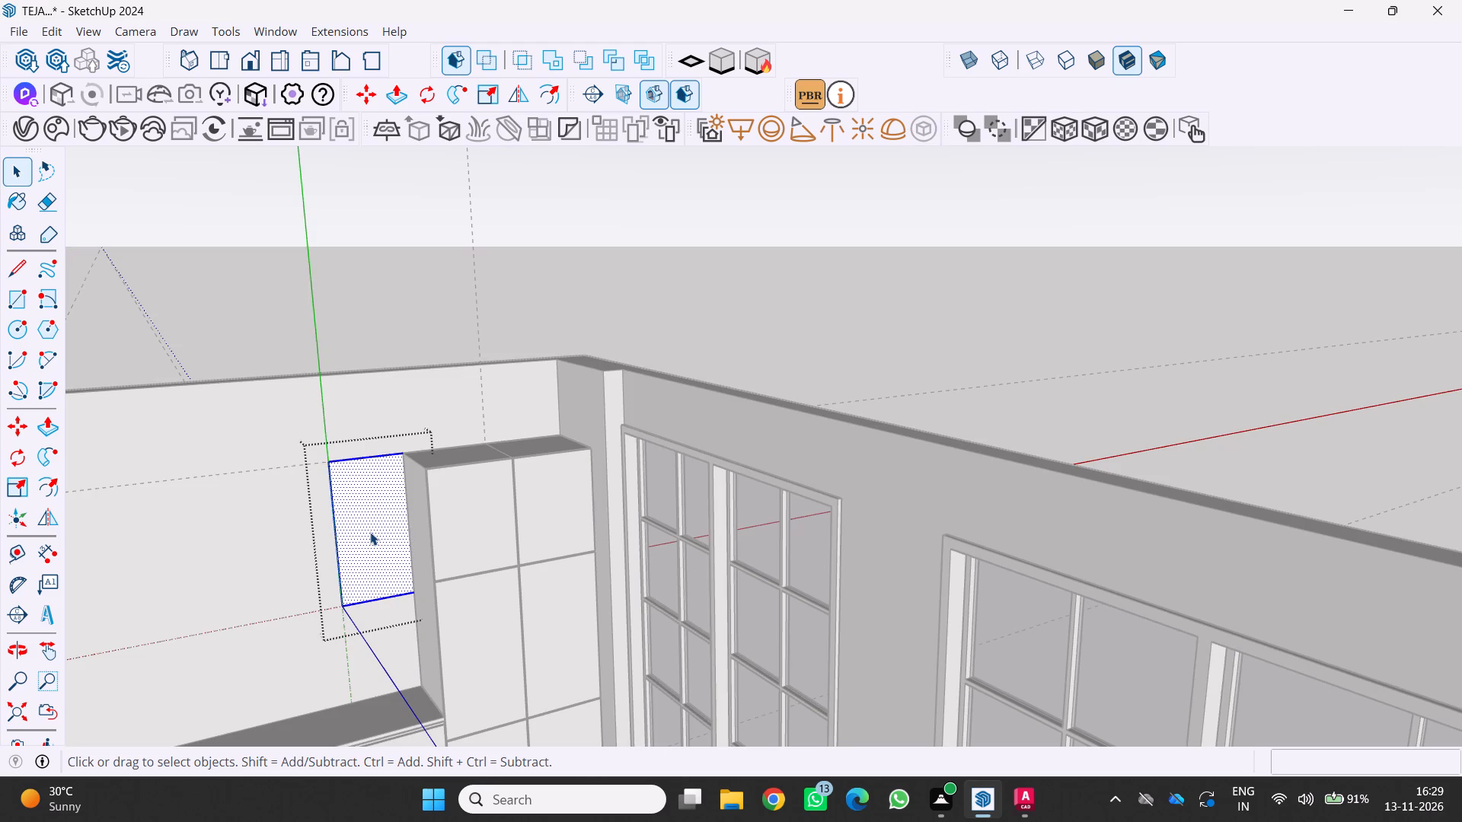
key(p)
click(367, 526)
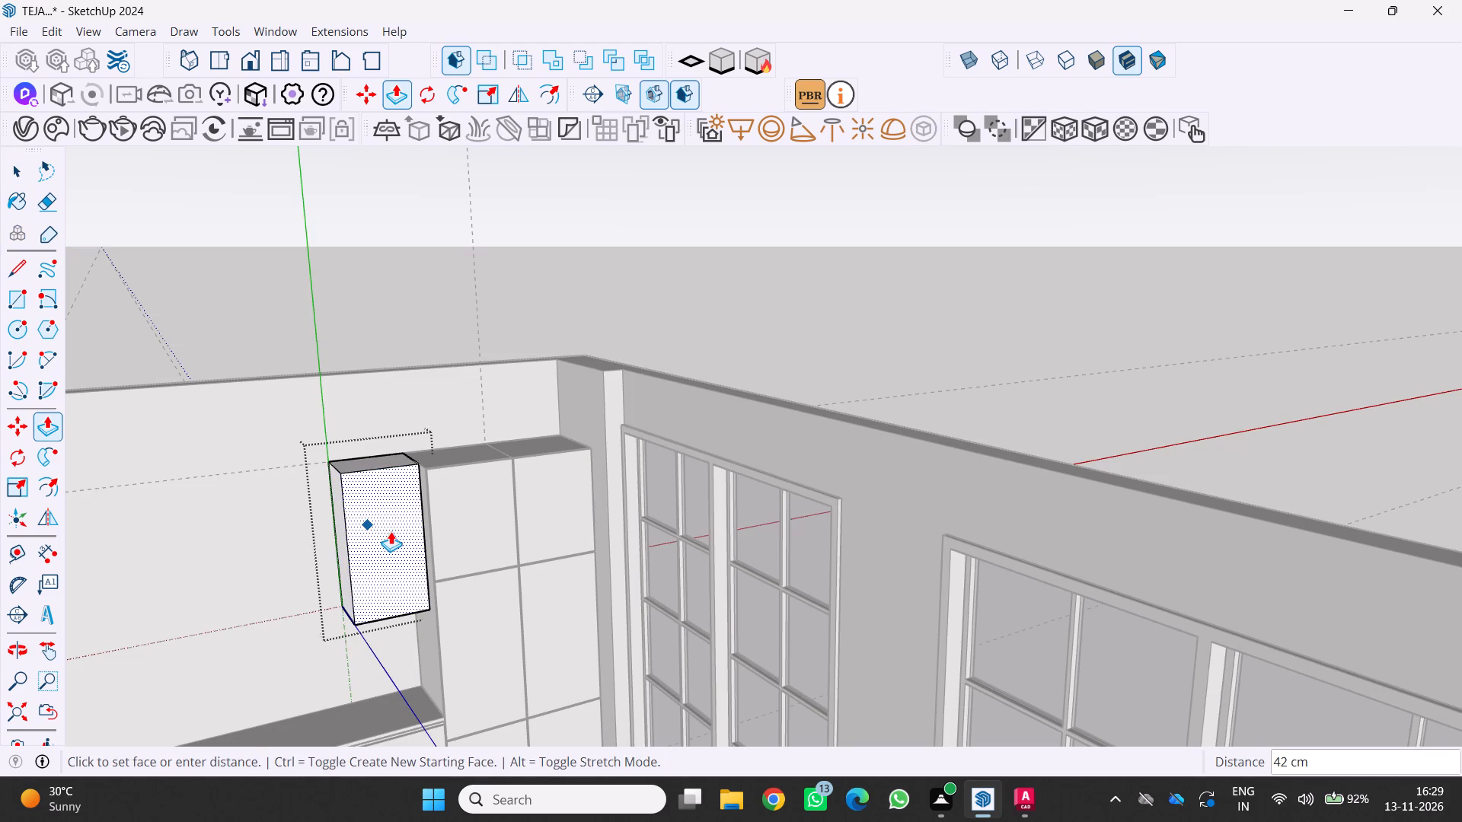
key(3)
key(5)
key(Return)
Examine the extruded upper unit from several angles against the adjoining wardrobe, the low cabinet and the back wall.
middle_drag(398, 540, 654, 487)
middle_drag(455, 536, 595, 500)
scroll(539, 499, down, 15)
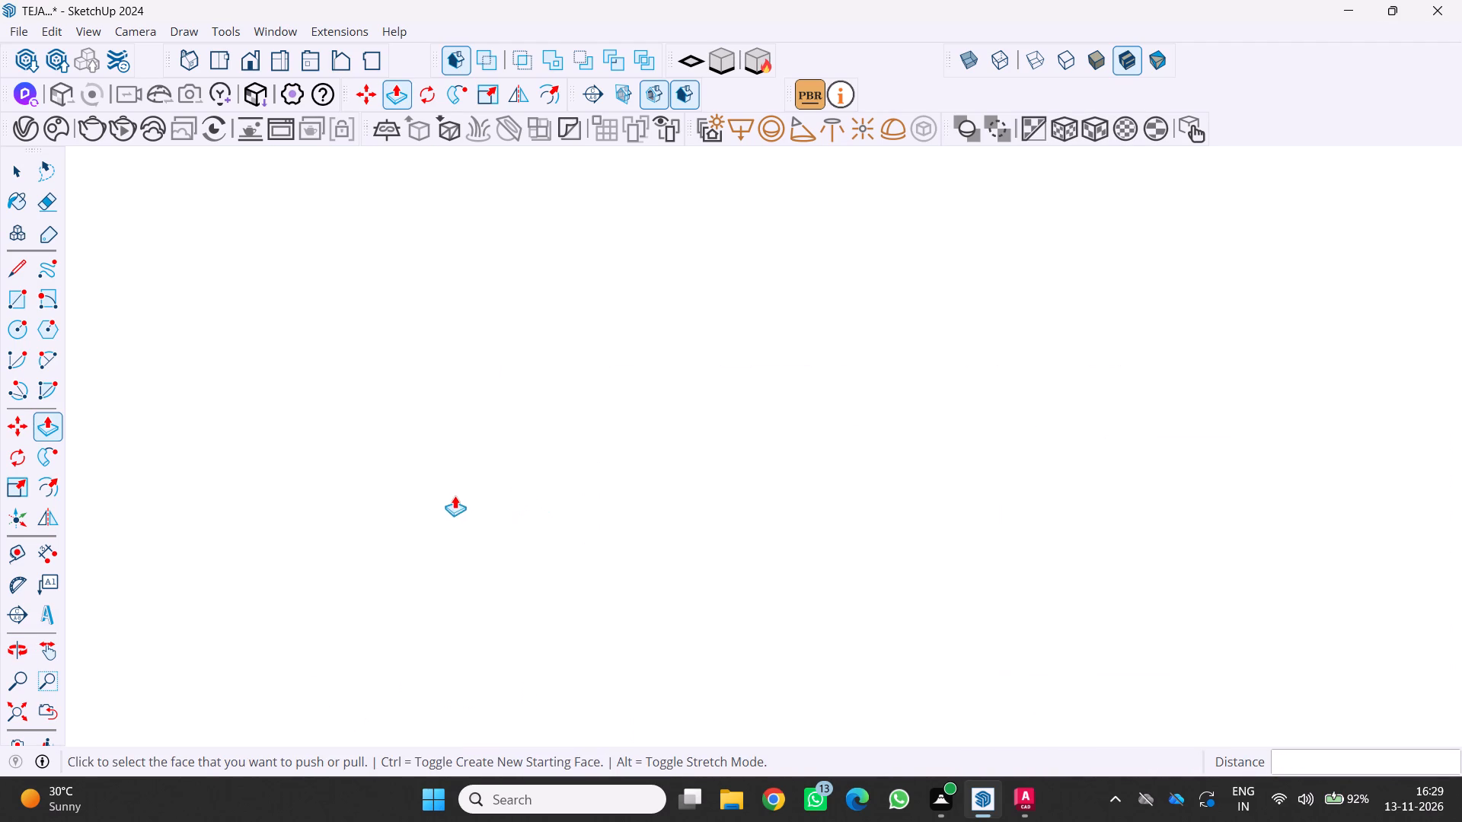
scroll(455, 495, down, 20)
scroll(455, 495, down, 13)
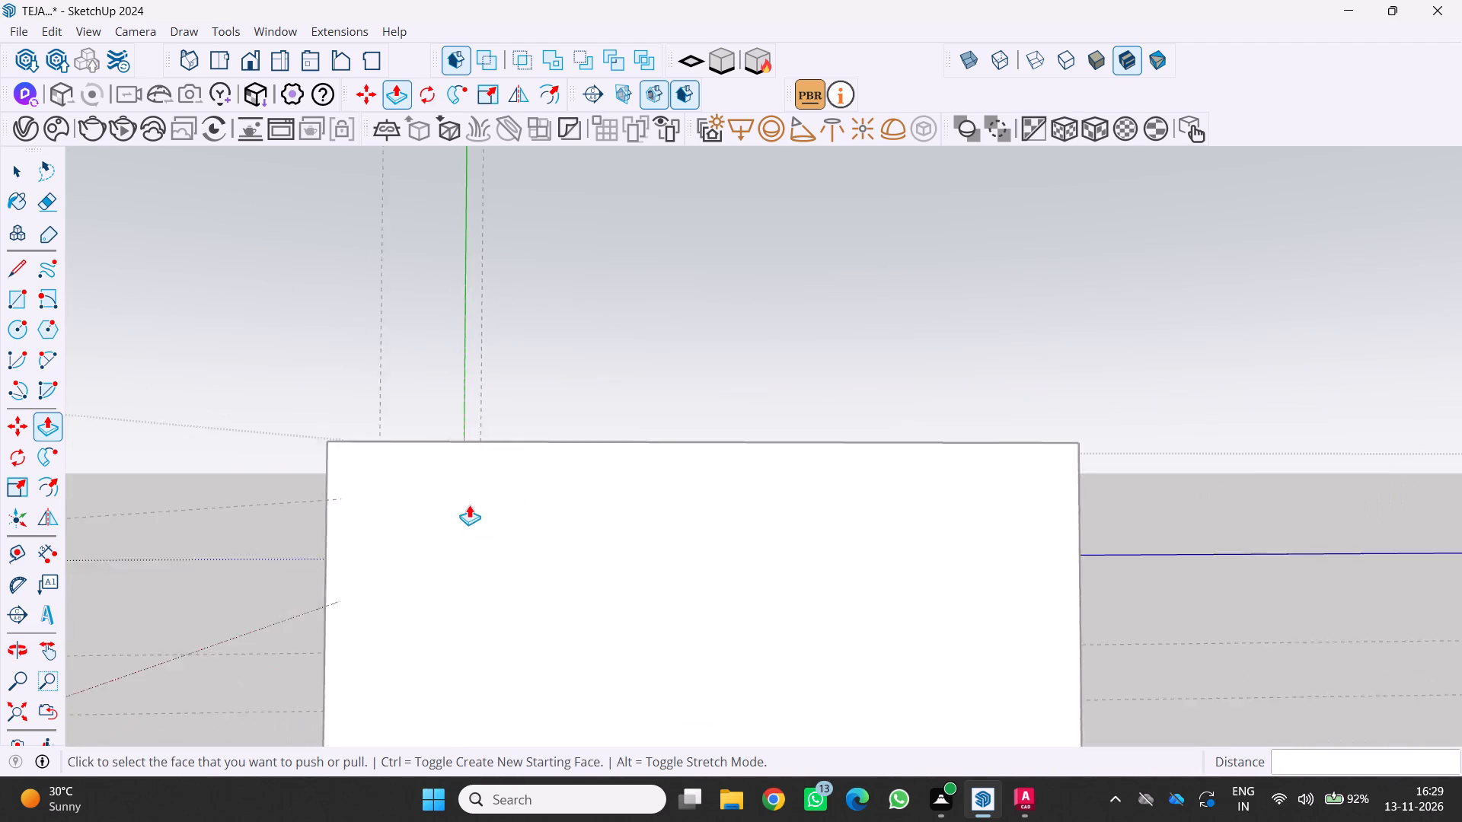
scroll(469, 505, down, 6)
middle_drag(466, 506, 388, 595)
scroll(702, 545, down, 1)
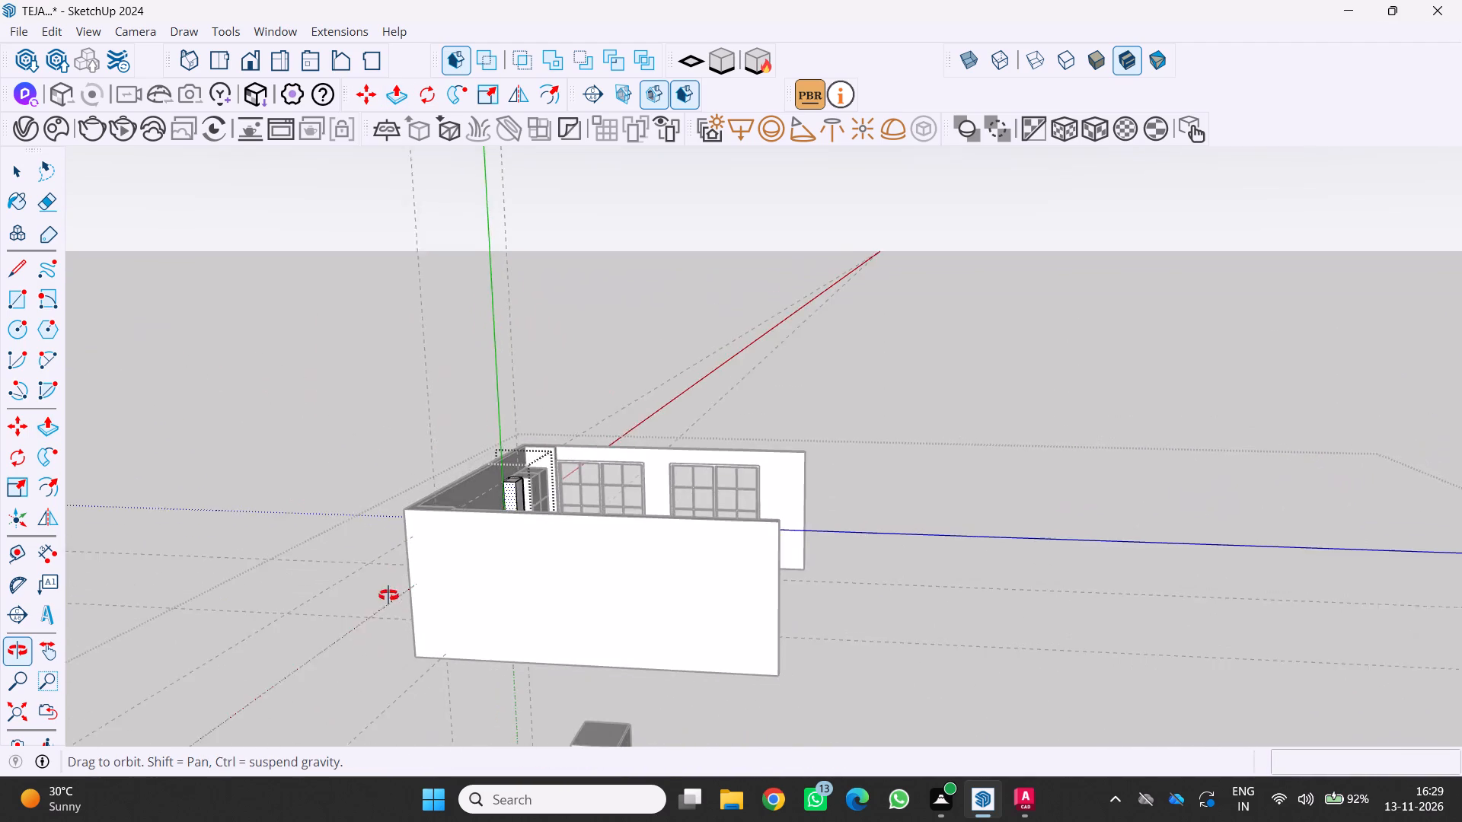
middle_drag(388, 595, 387, 595)
middle_drag(592, 541, 378, 550)
scroll(715, 454, up, 10)
middle_drag(509, 491, 469, 460)
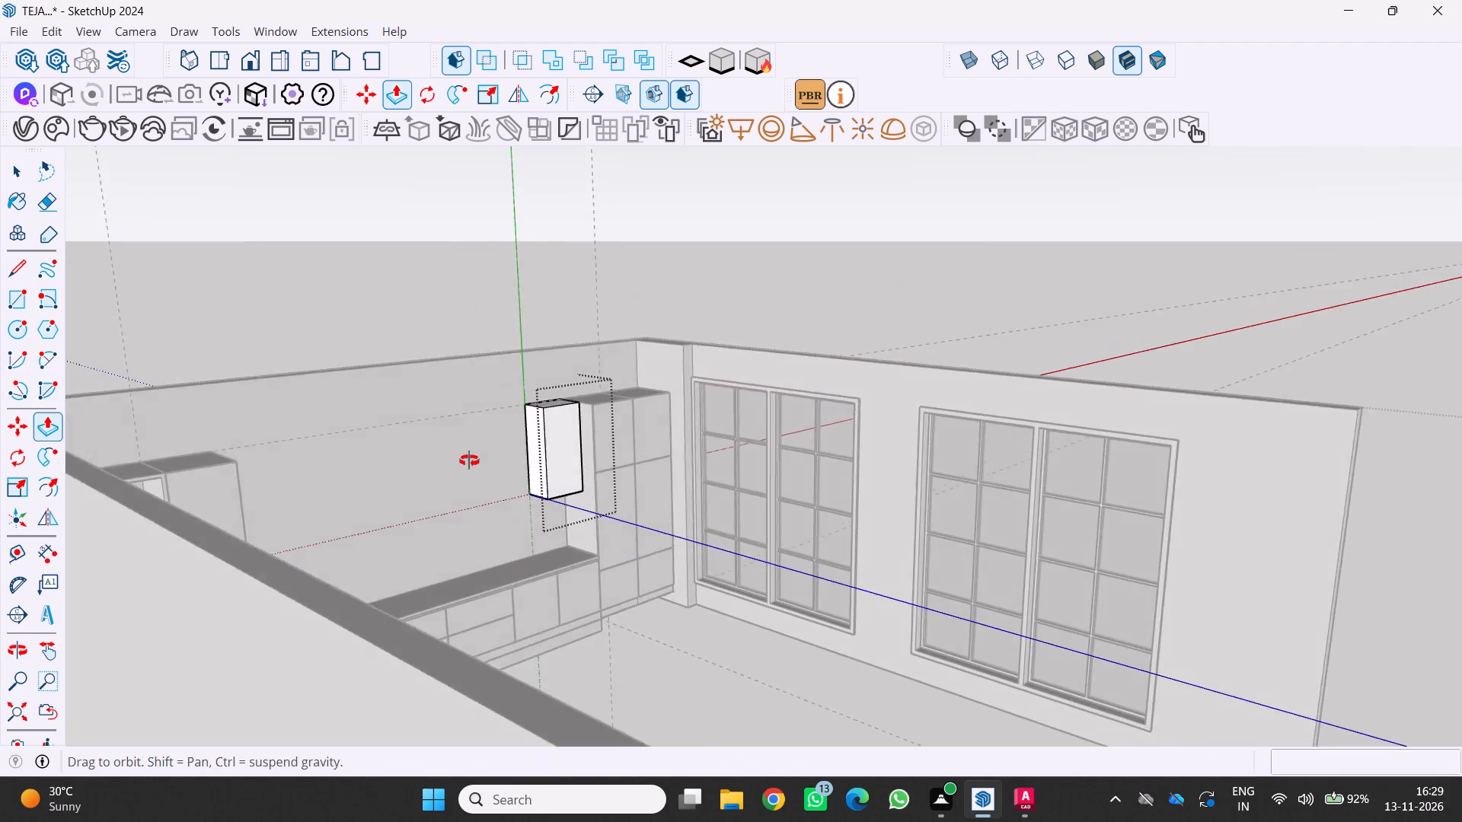
middle_drag(469, 460, 429, 435)
scroll(589, 416, up, 9)
middle_drag(537, 438, 660, 546)
scroll(663, 543, down, 6)
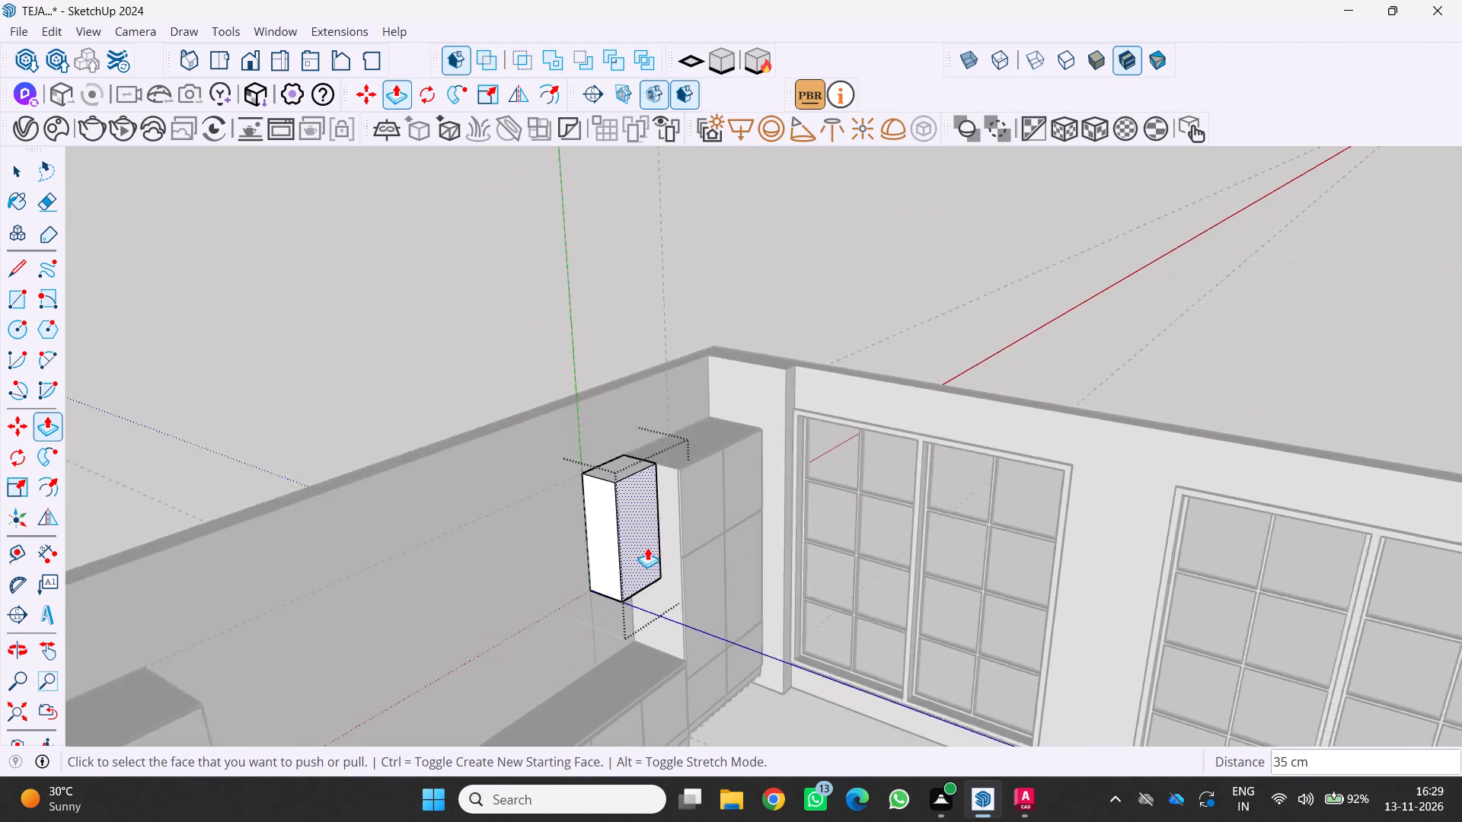
scroll(647, 547, down, 1)
middle_drag(646, 550, 391, 505)
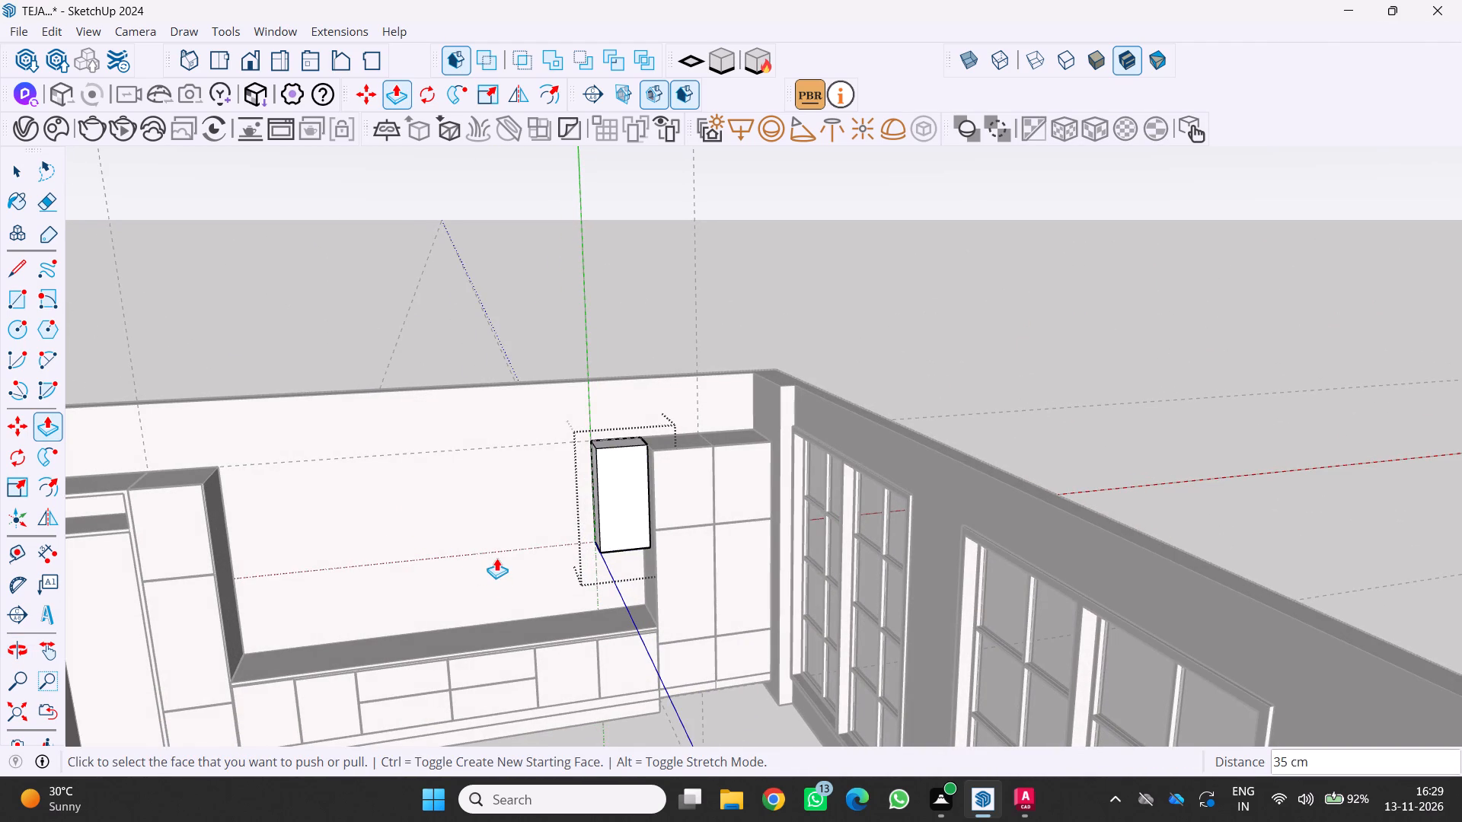
middle_drag(509, 566, 586, 562)
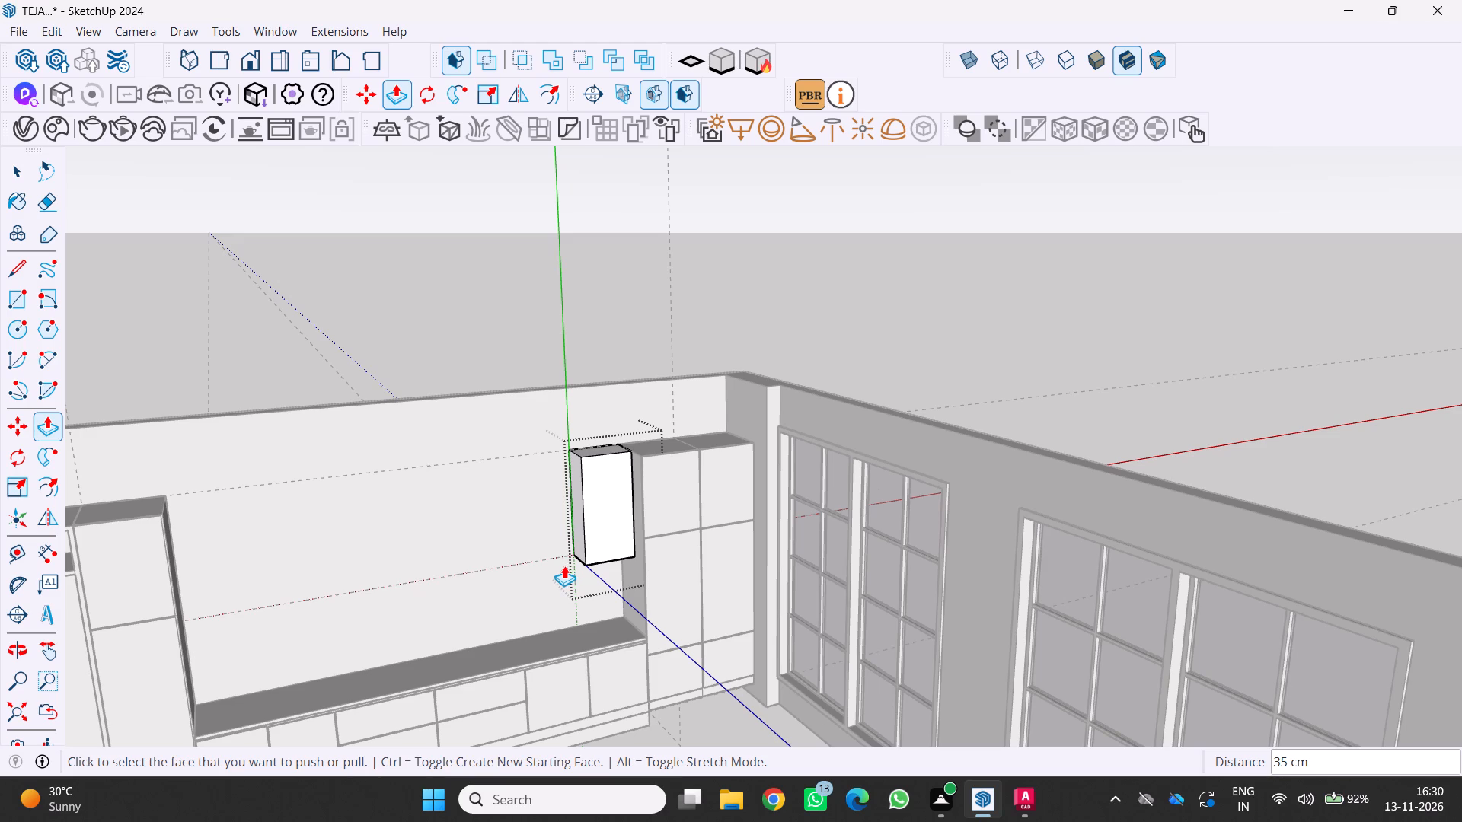
scroll(583, 576, up, 5)
middle_drag(583, 558, 566, 563)
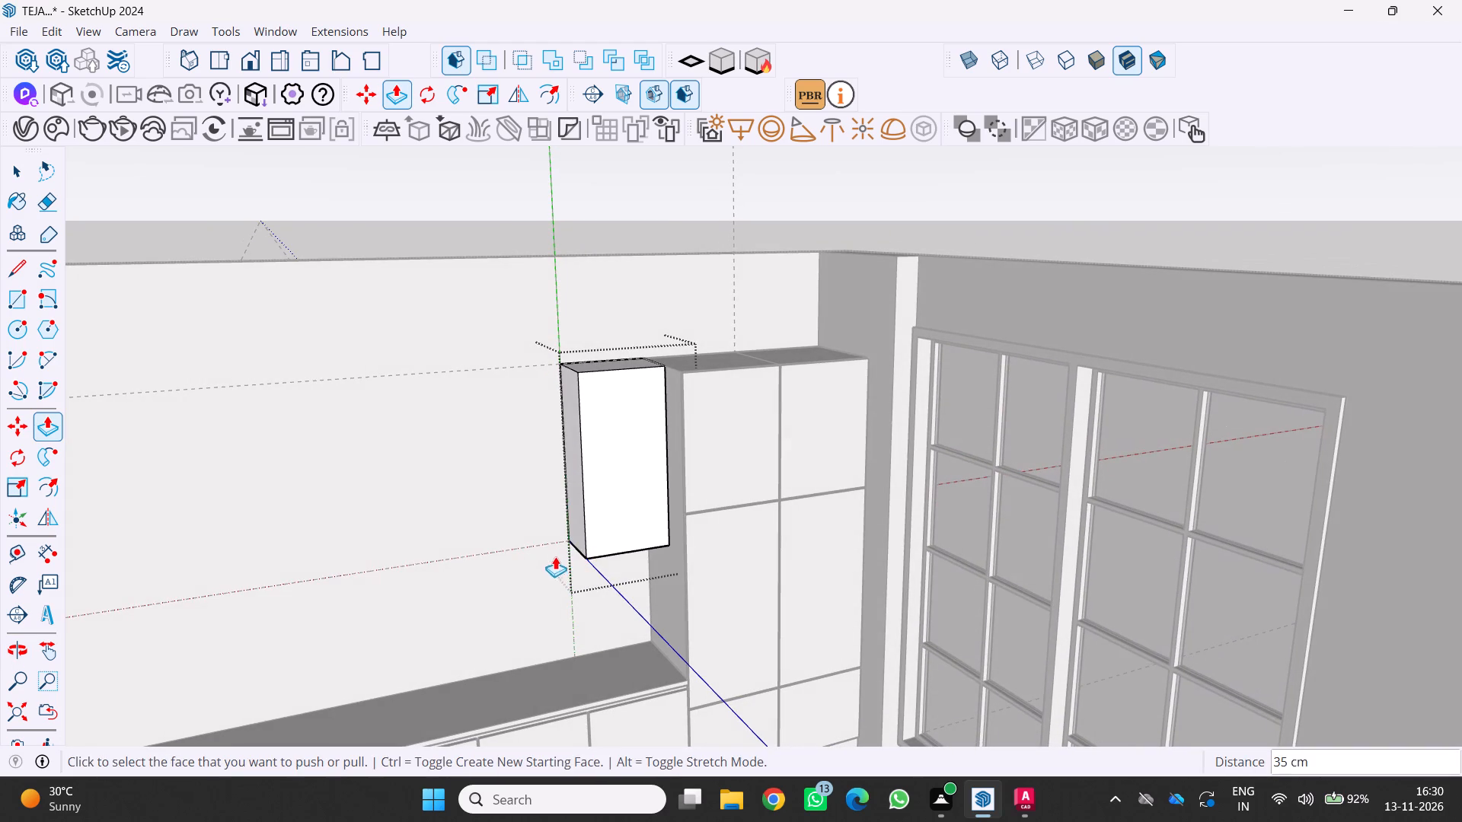
Offset the outline of the upper unit's front face inward by 0.5 cm.
key(space)
key(f)
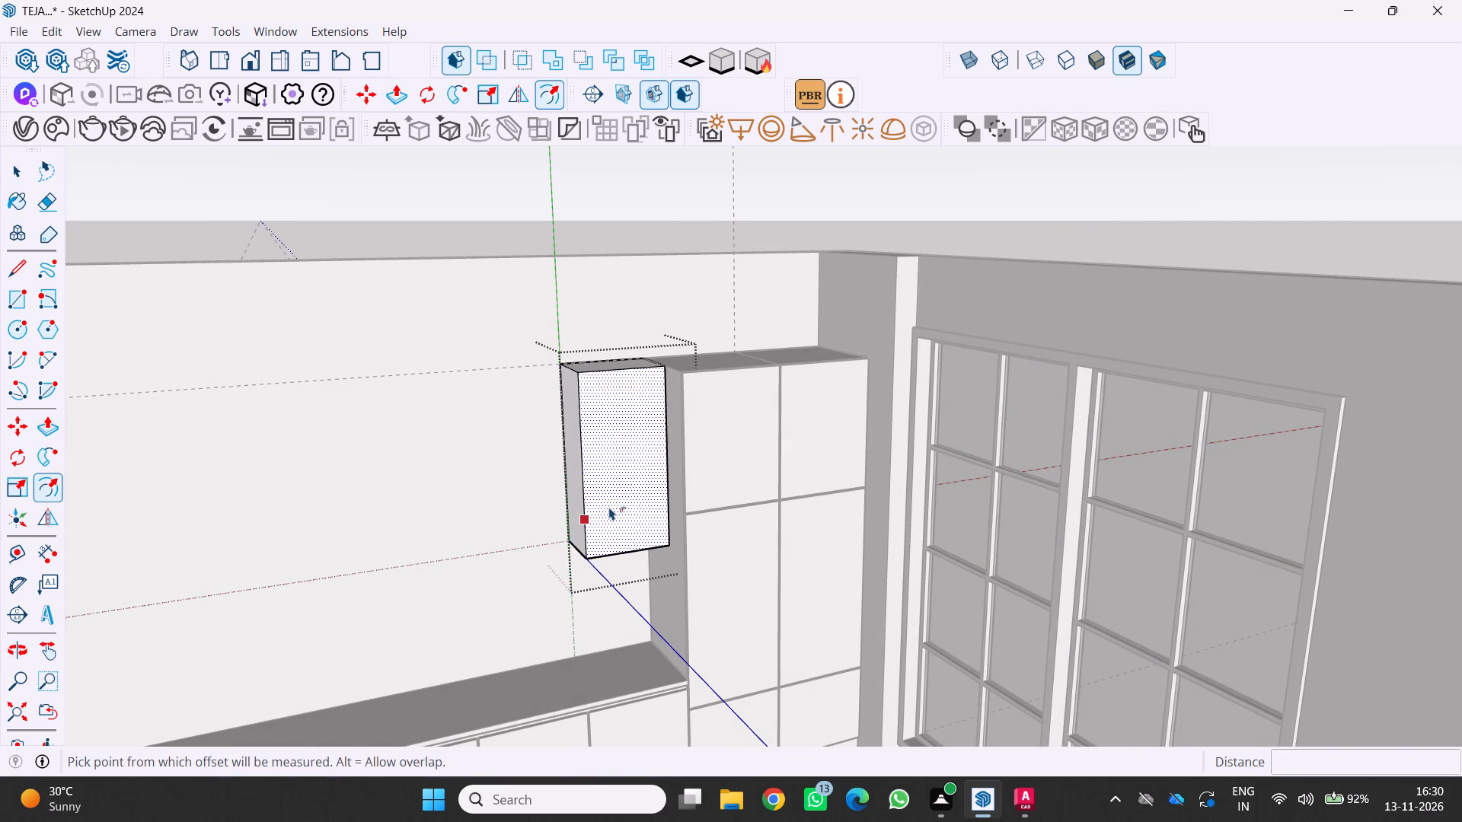
click(594, 496)
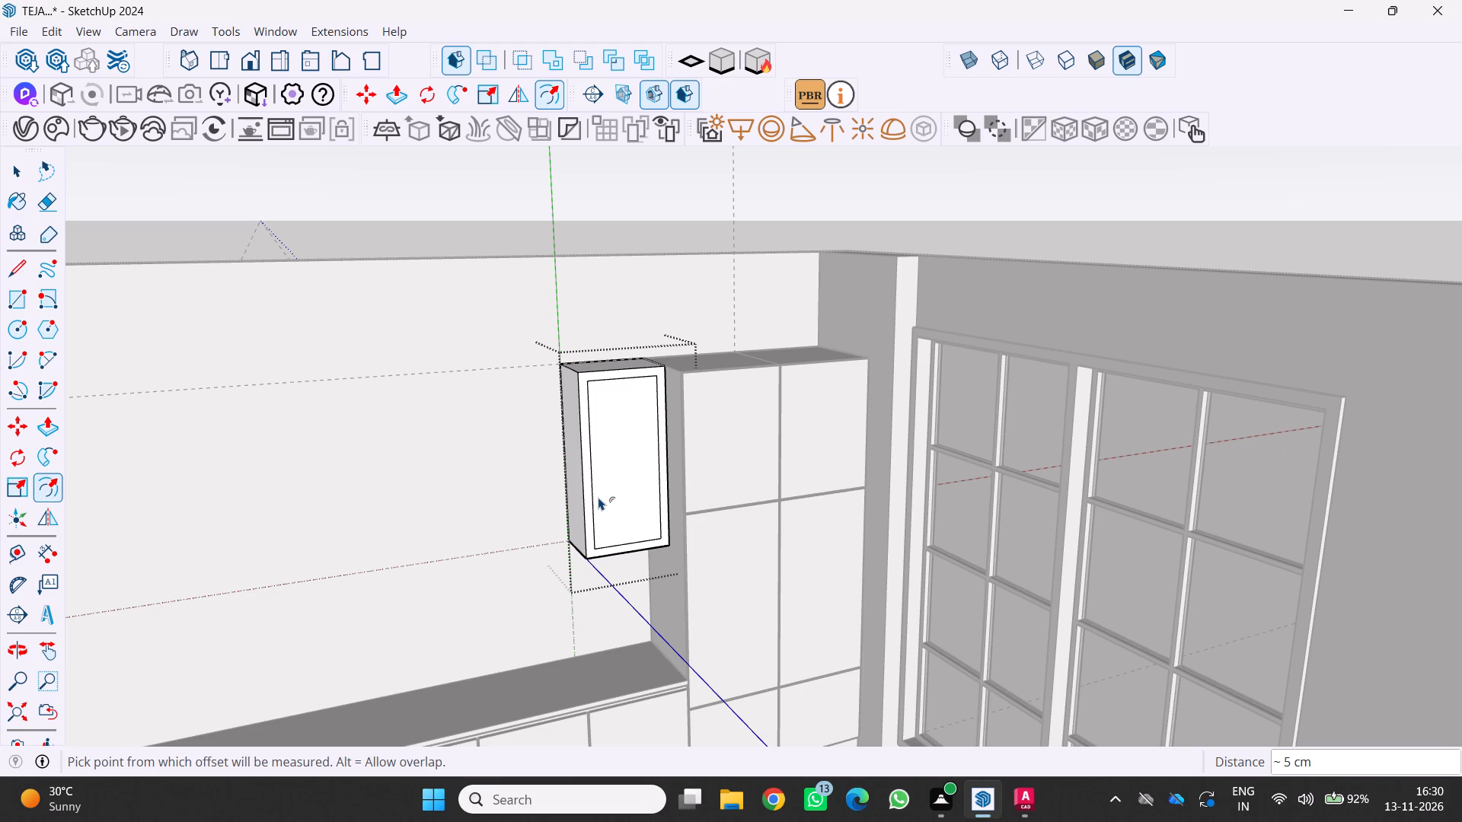
text(0.)
key(5)
key(Return)
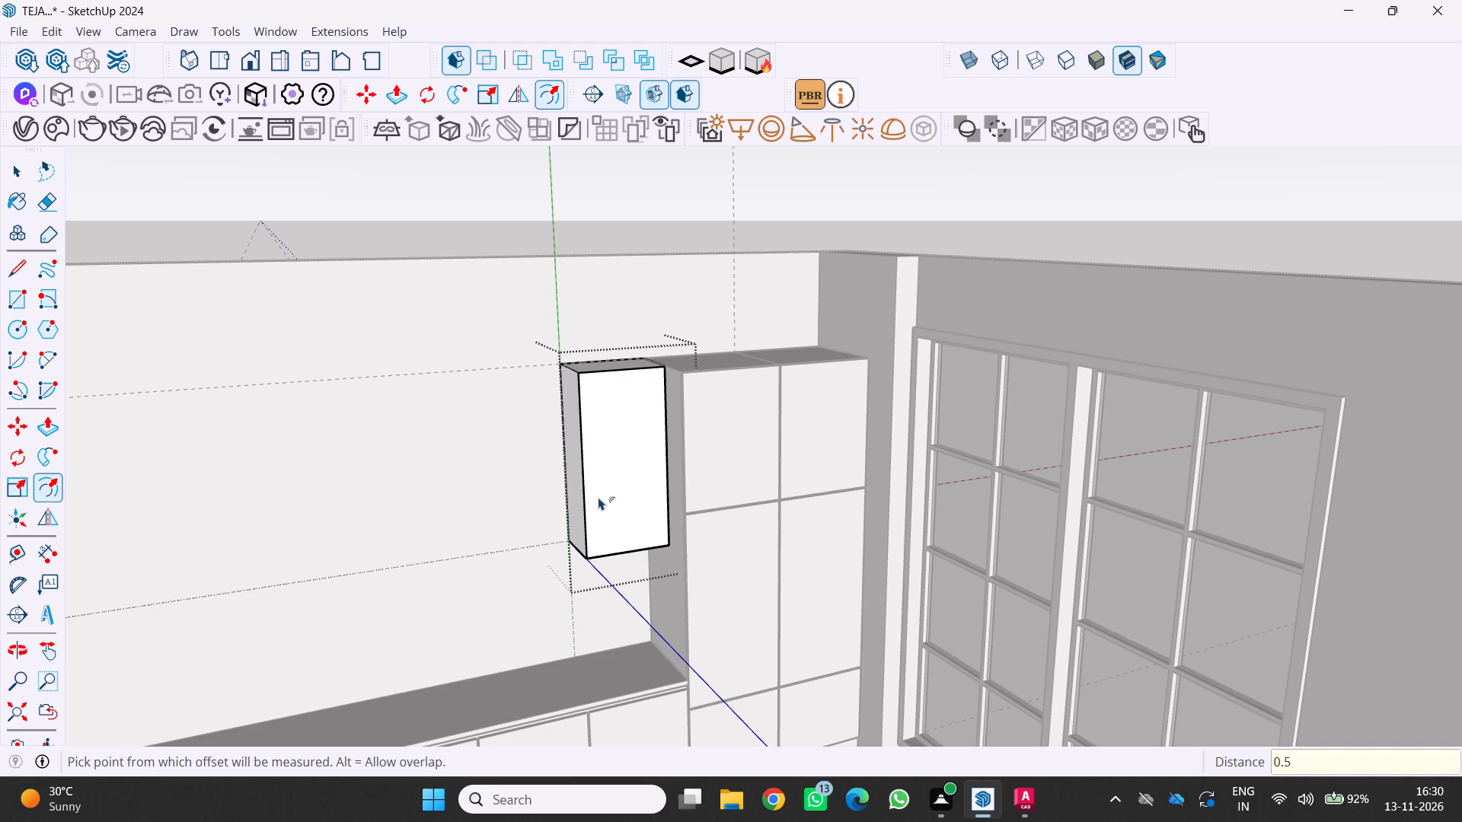
Push the narrow 0.5 cm border around the upper unit's front face back by 2 cm.
scroll(531, 486, up, 10)
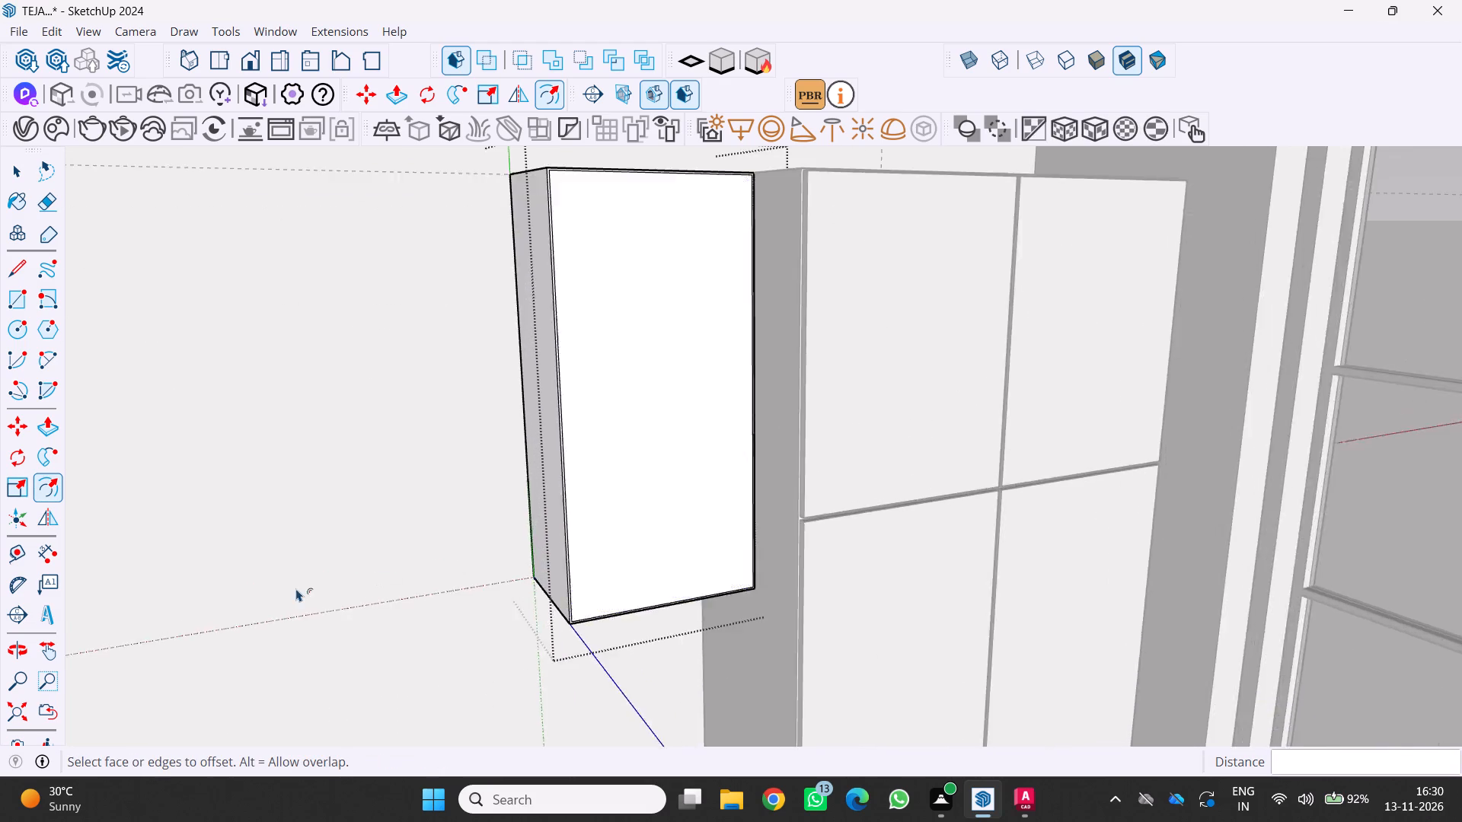
scroll(296, 588, up, 2)
scroll(402, 562, up, 4)
scroll(696, 511, up, 1)
middle_drag(691, 511, 576, 498)
scroll(556, 491, down, 5)
scroll(617, 493, up, 2)
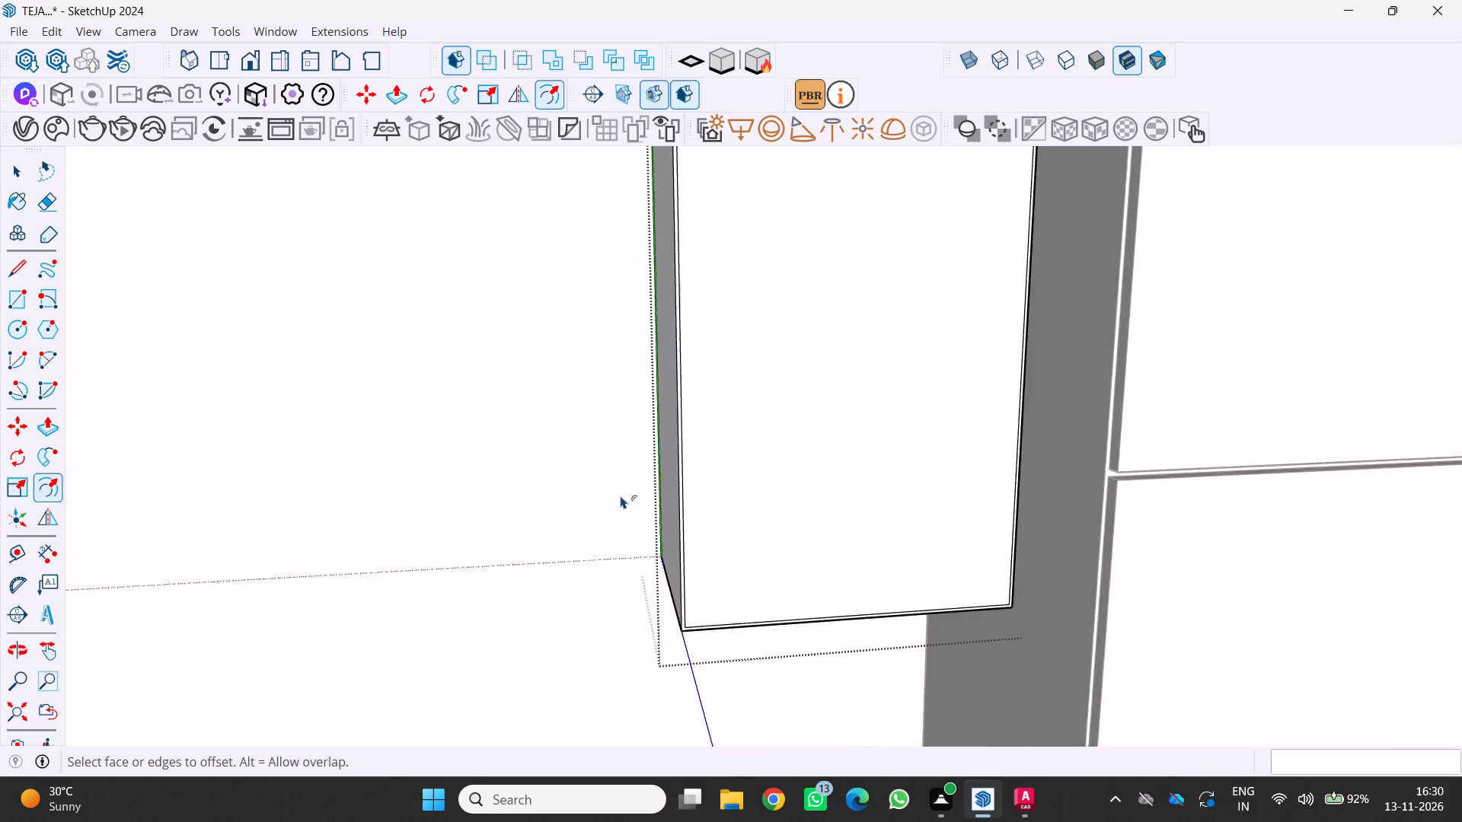
scroll(621, 495, up, 3)
key(p)
scroll(679, 515, up, 4)
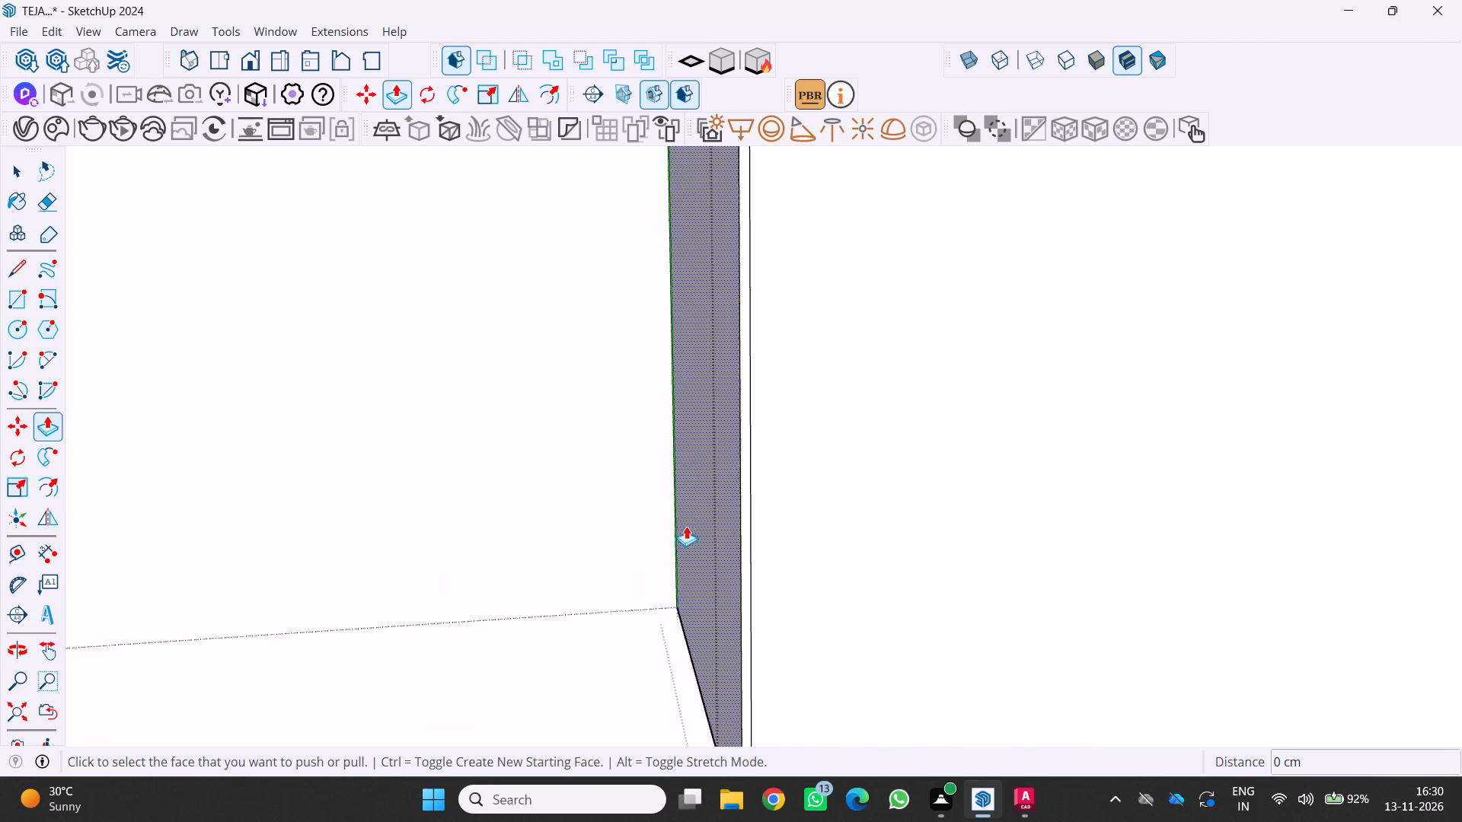
scroll(743, 564, up, 9)
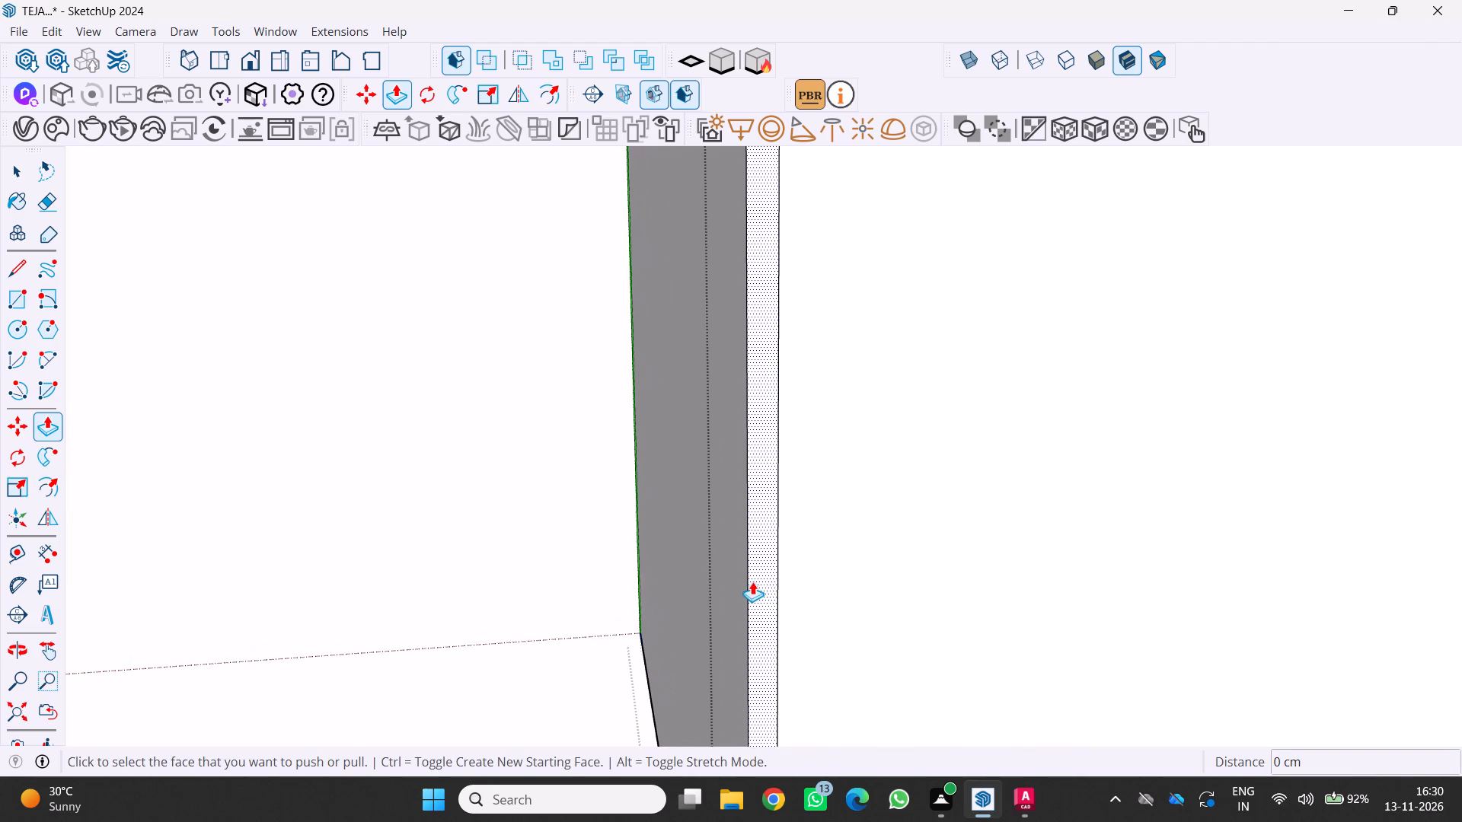
click(771, 591)
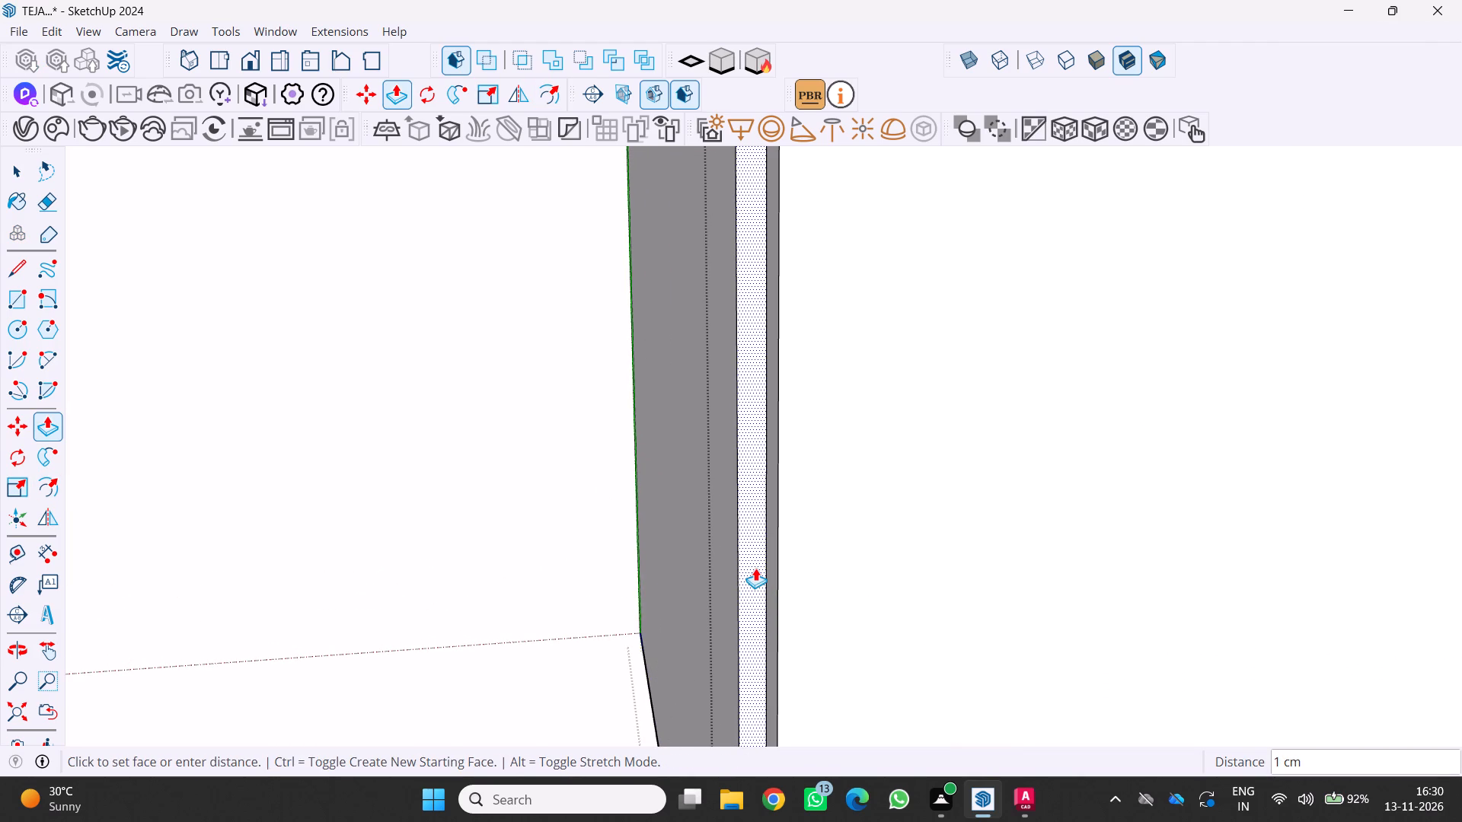
key(2)
key(Return)
Examine the recessed border of the upper unit's front from the side, from below and against the adjoining wardrobe.
scroll(755, 571, down, 20)
scroll(755, 571, down, 6)
middle_drag(688, 572, 704, 577)
scroll(688, 572, up, 1)
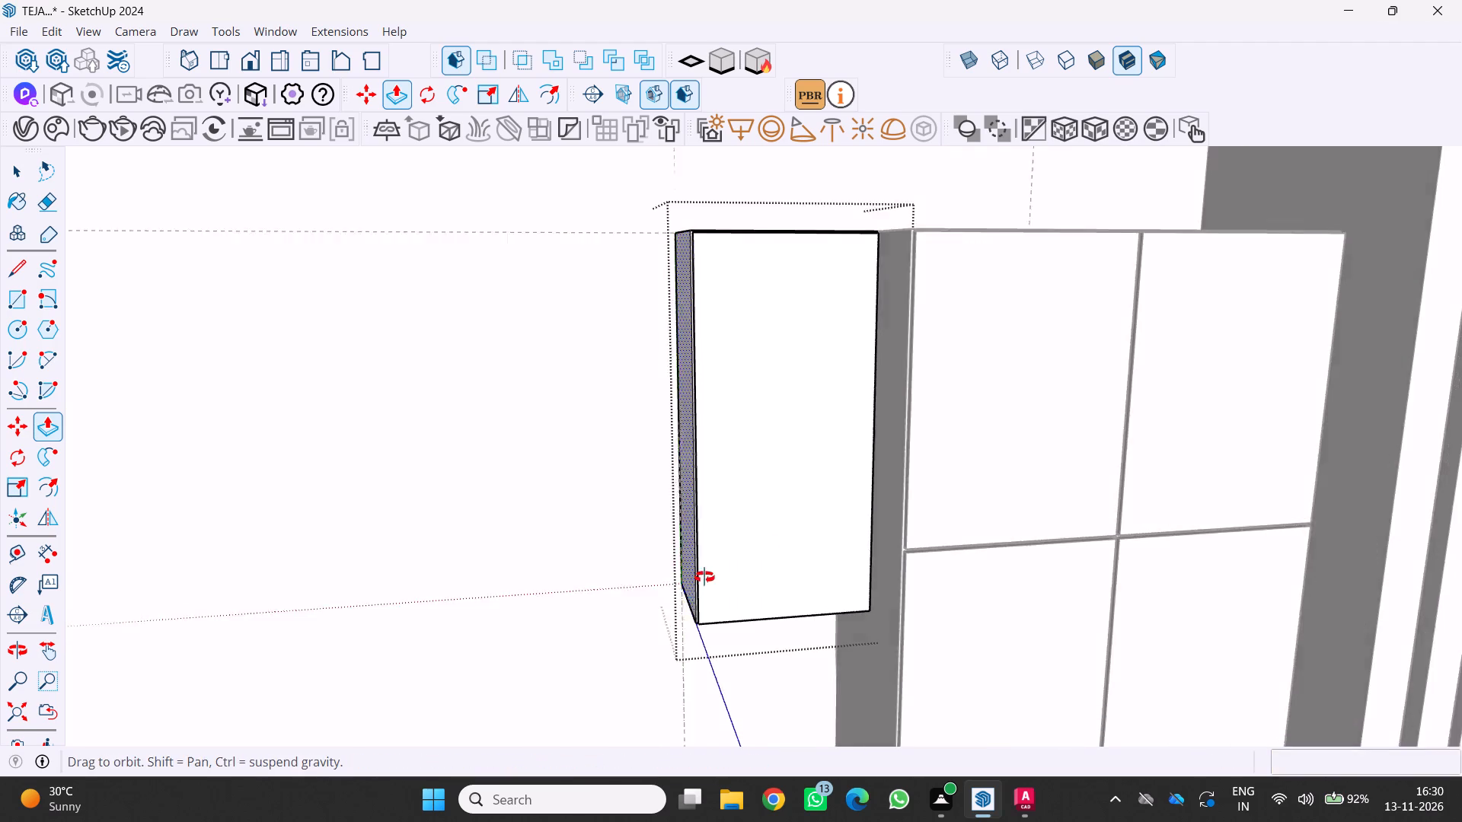
middle_drag(704, 577, 852, 581)
scroll(742, 537, up, 4)
middle_drag(722, 518, 1002, 524)
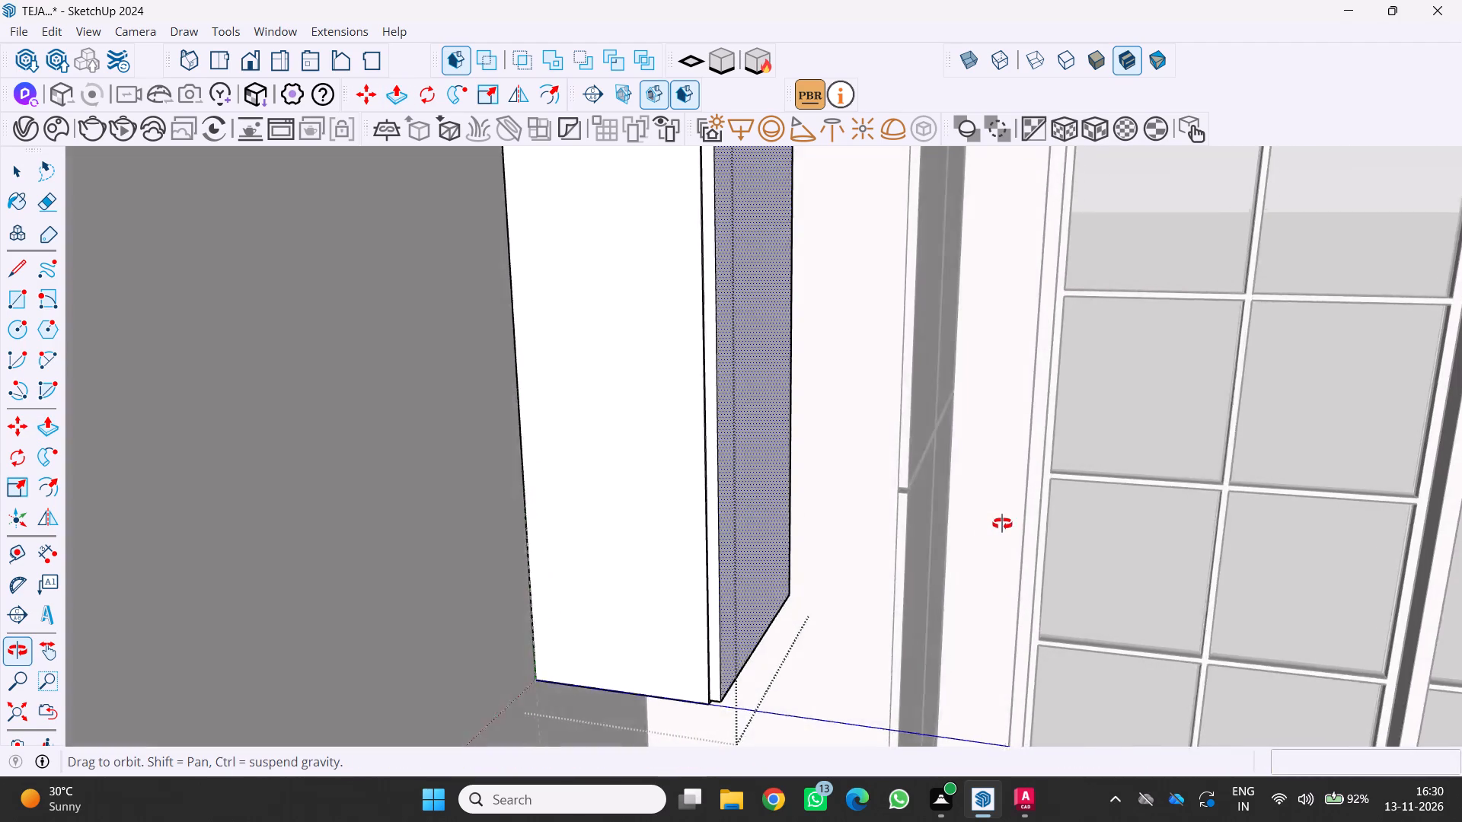
middle_drag(1002, 524, 426, 531)
scroll(622, 612, up, 3)
middle_drag(649, 615, 722, 552)
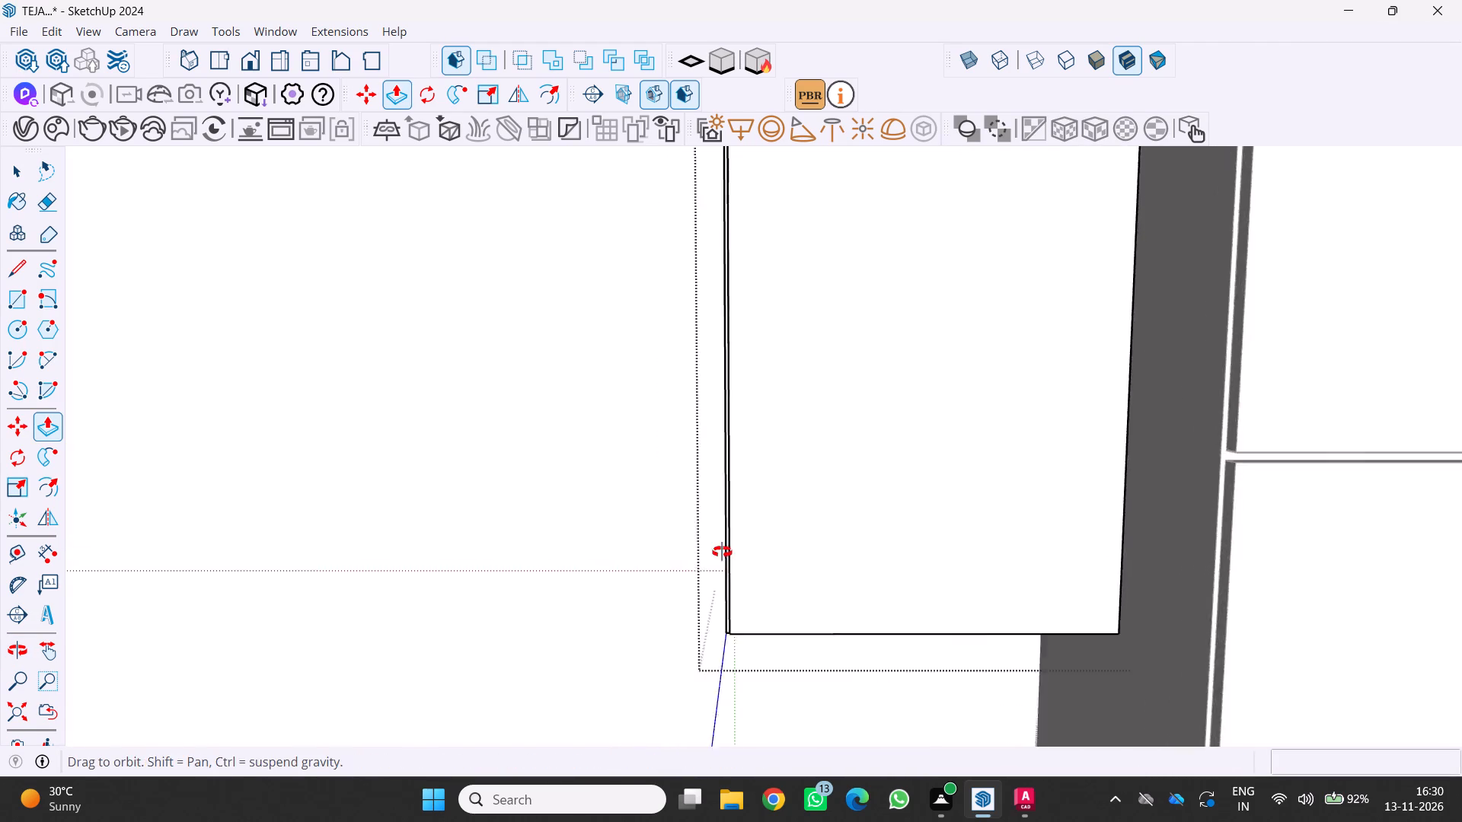
middle_drag(722, 552, 810, 429)
scroll(833, 498, up, 6)
middle_drag(828, 514, 682, 548)
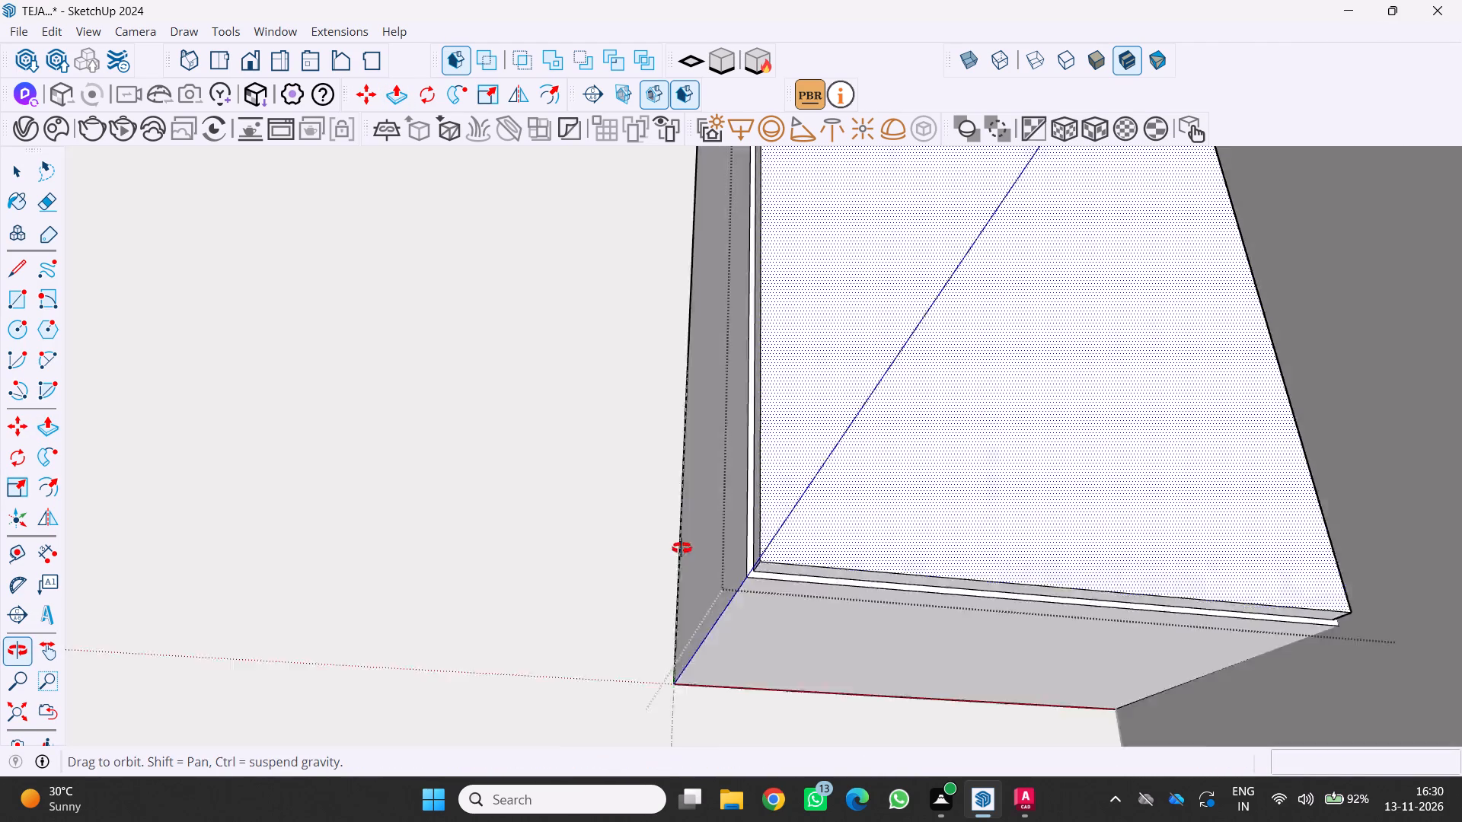
middle_drag(682, 548, 538, 657)
scroll(571, 630, down, 13)
middle_drag(589, 616, 809, 577)
scroll(790, 573, down, 12)
scroll(790, 572, down, 17)
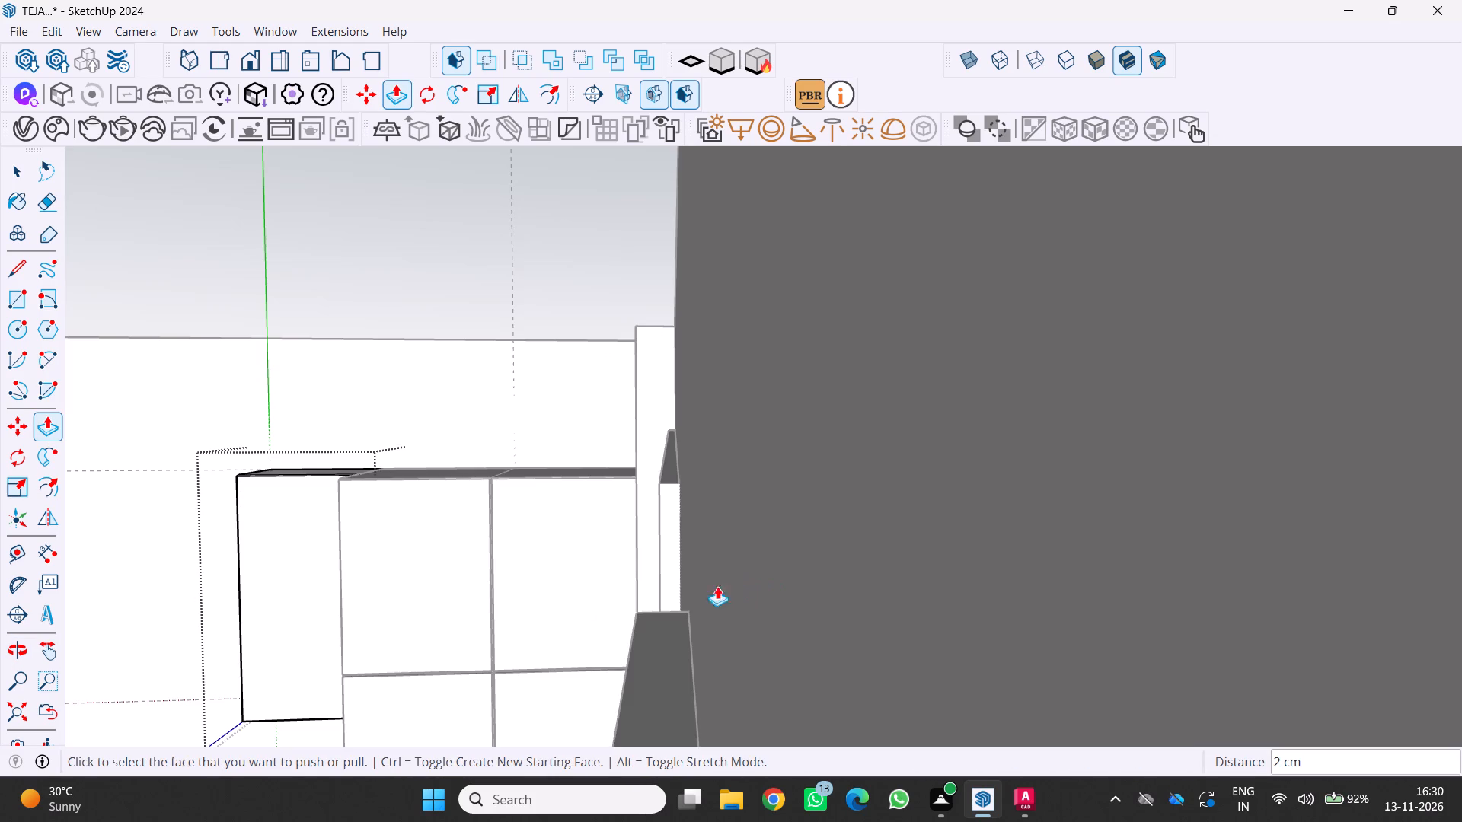
shift+middle_drag(588, 620, 891, 607)
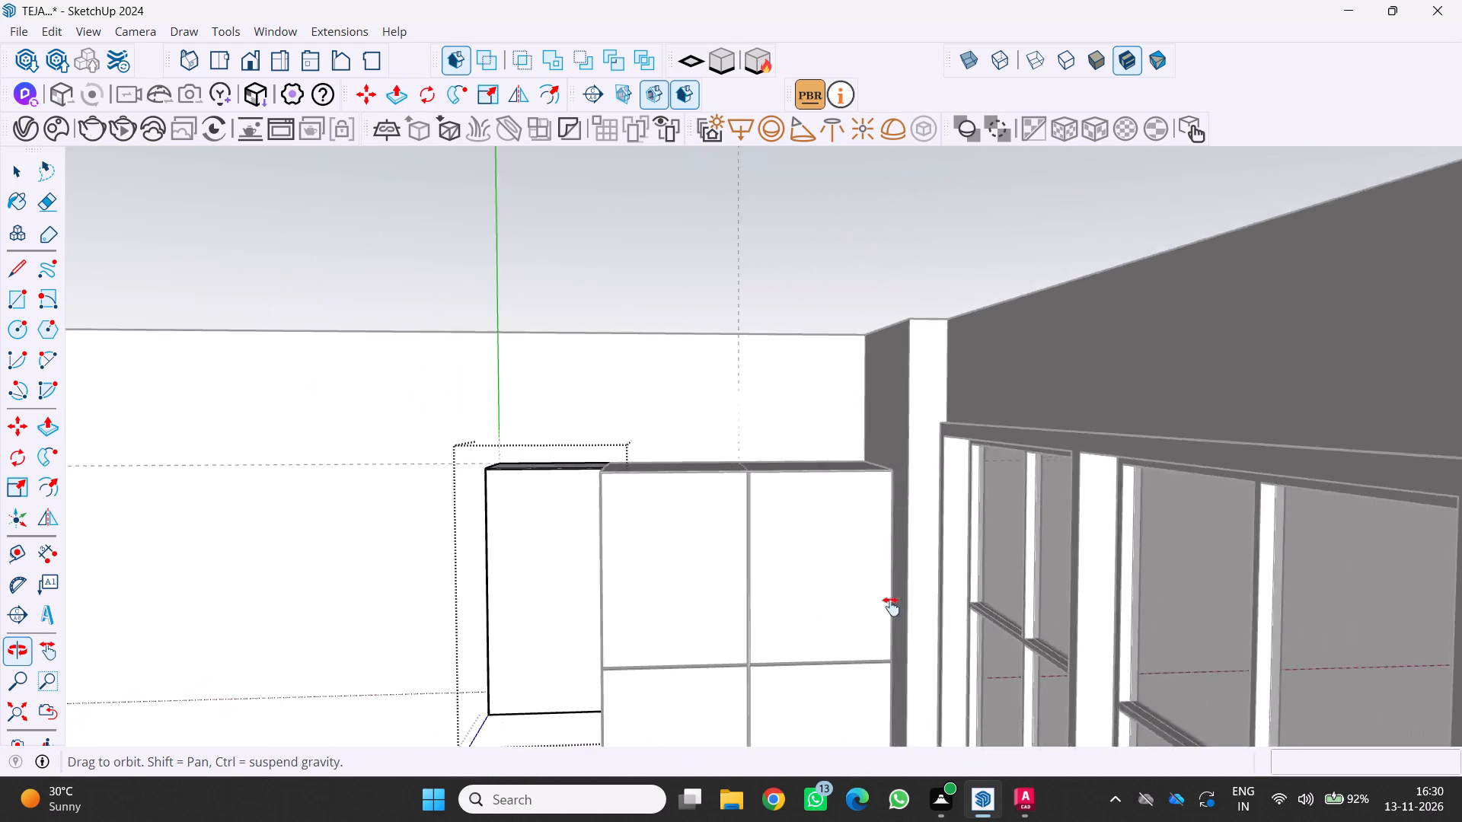
shift+middle_drag(891, 607, 1076, 580)
scroll(878, 642, up, 10)
middle_drag(761, 659, 796, 637)
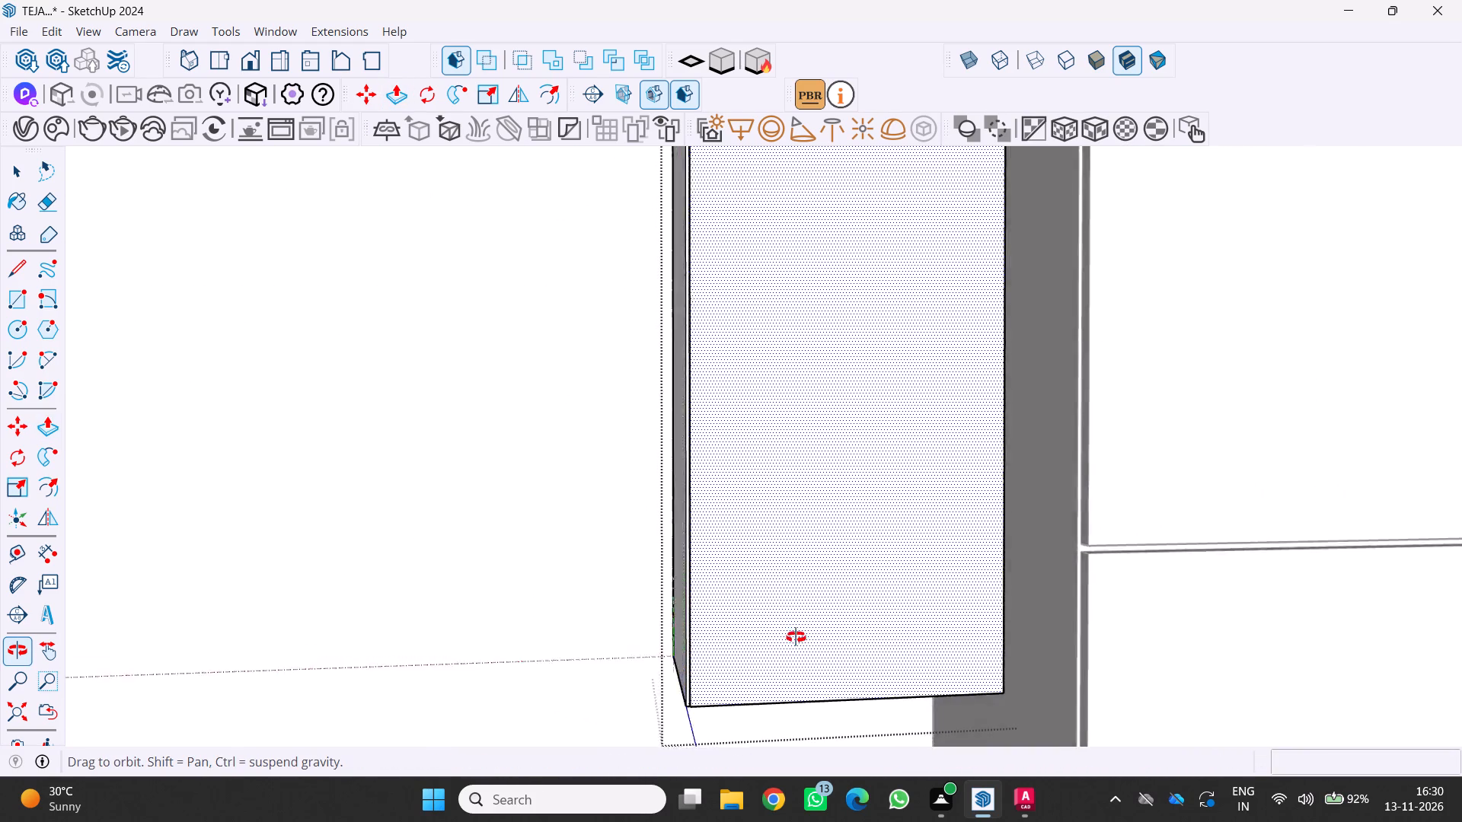
middle_drag(796, 637, 806, 590)
middle_drag(803, 591, 795, 601)
middle_click(795, 601)
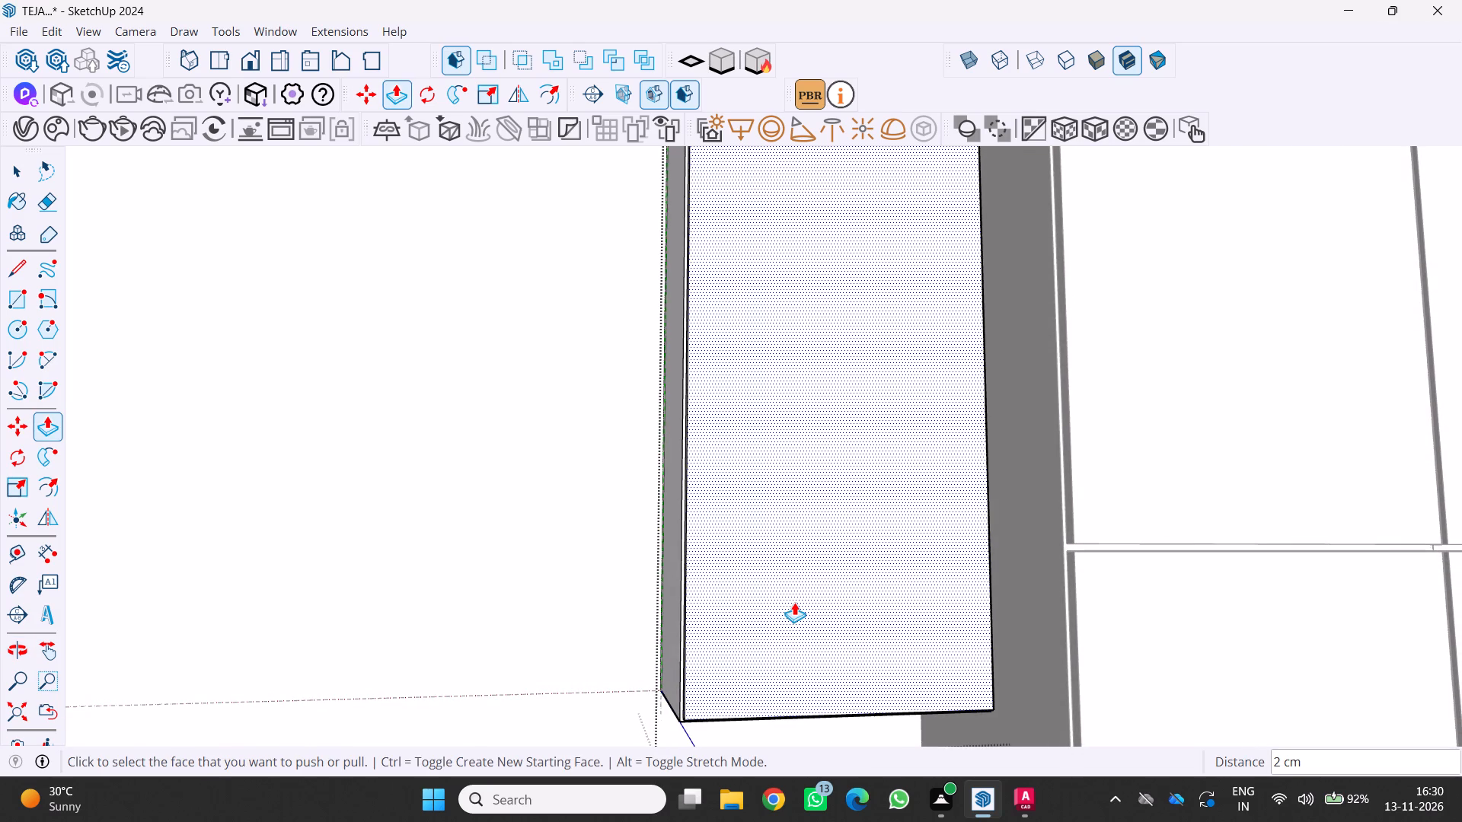
scroll(817, 636, up, 3)
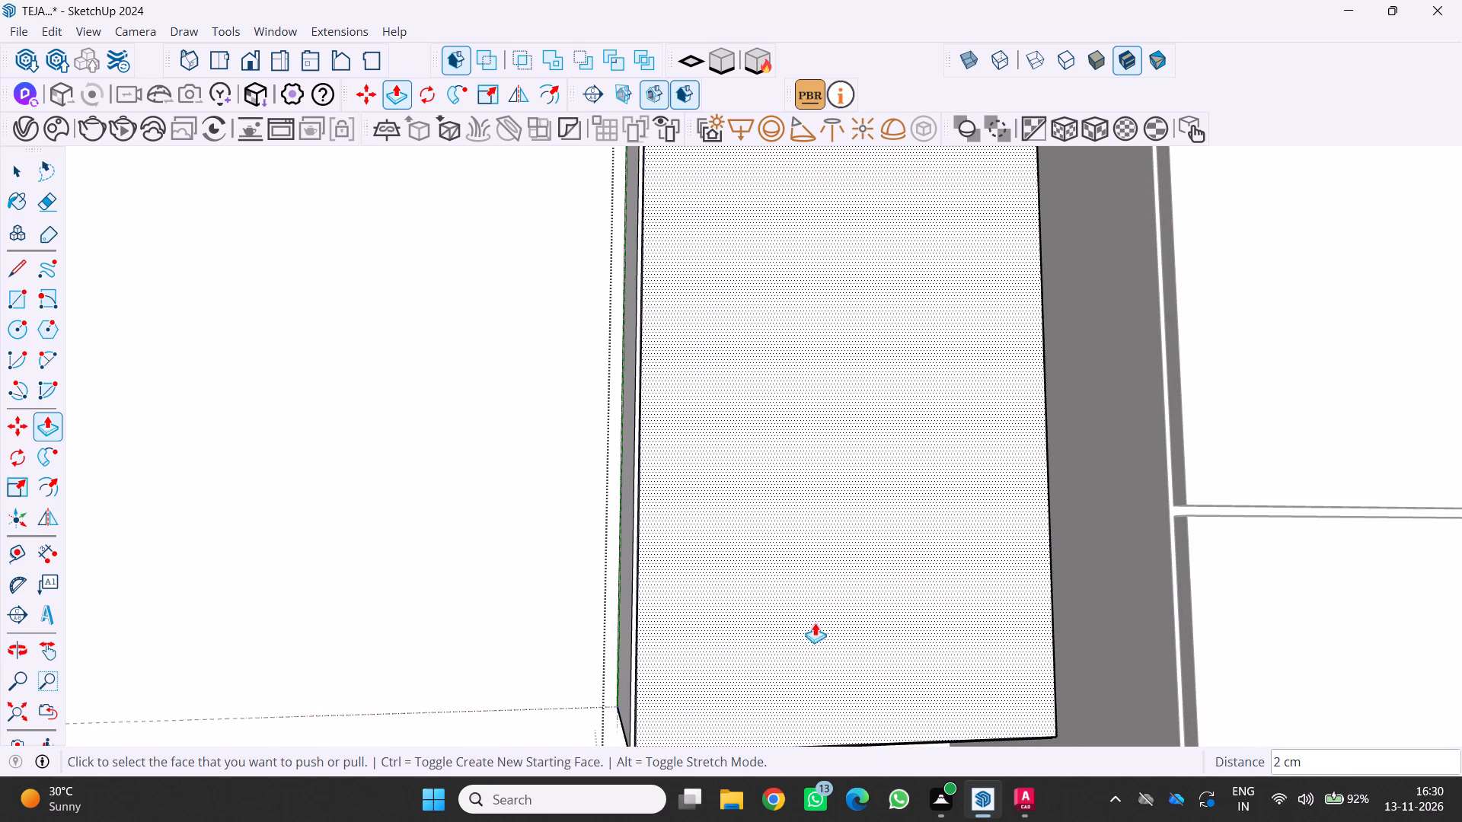
scroll(772, 627, down, 7)
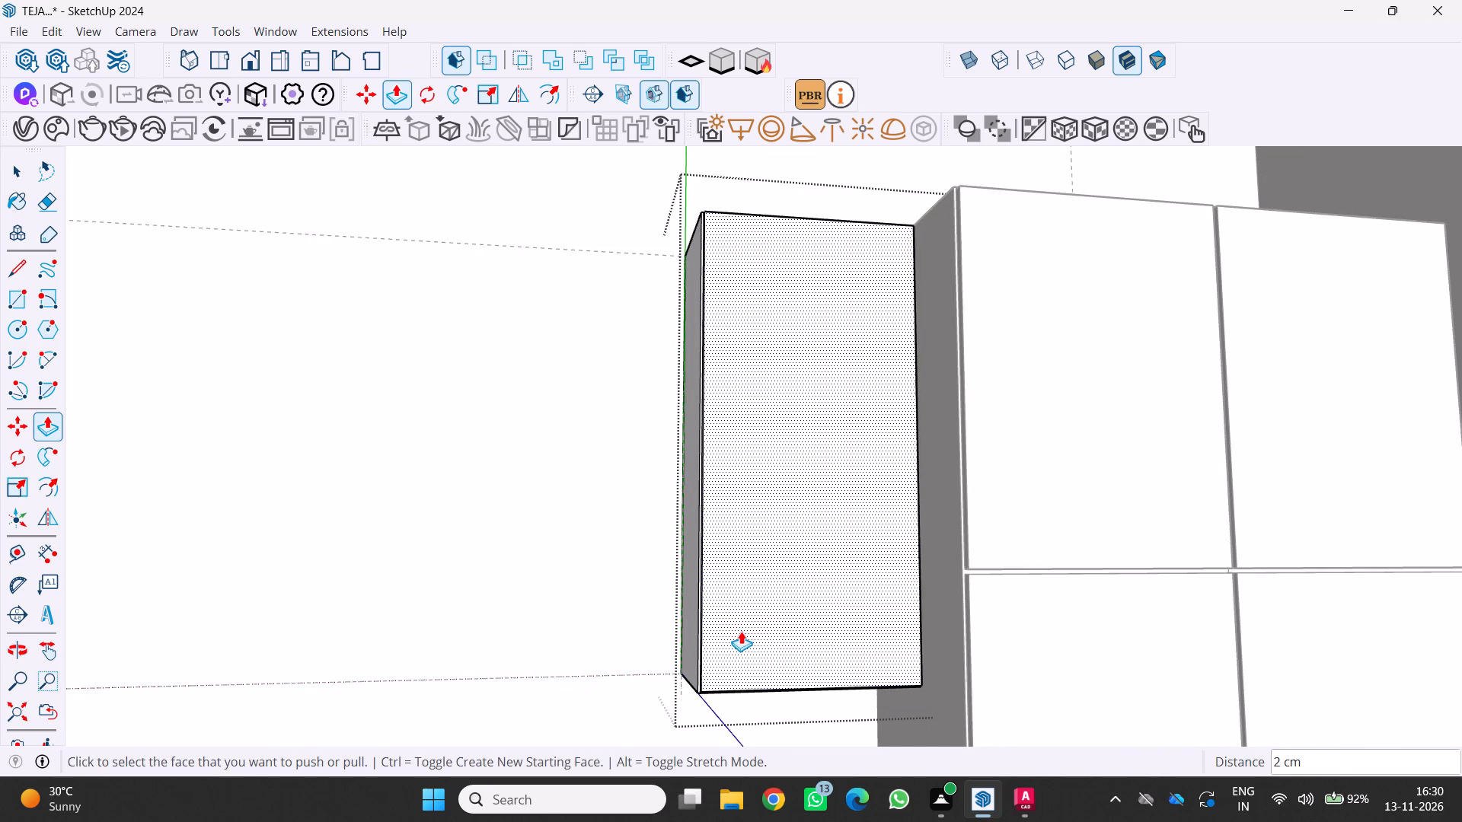
scroll(736, 631, down, 4)
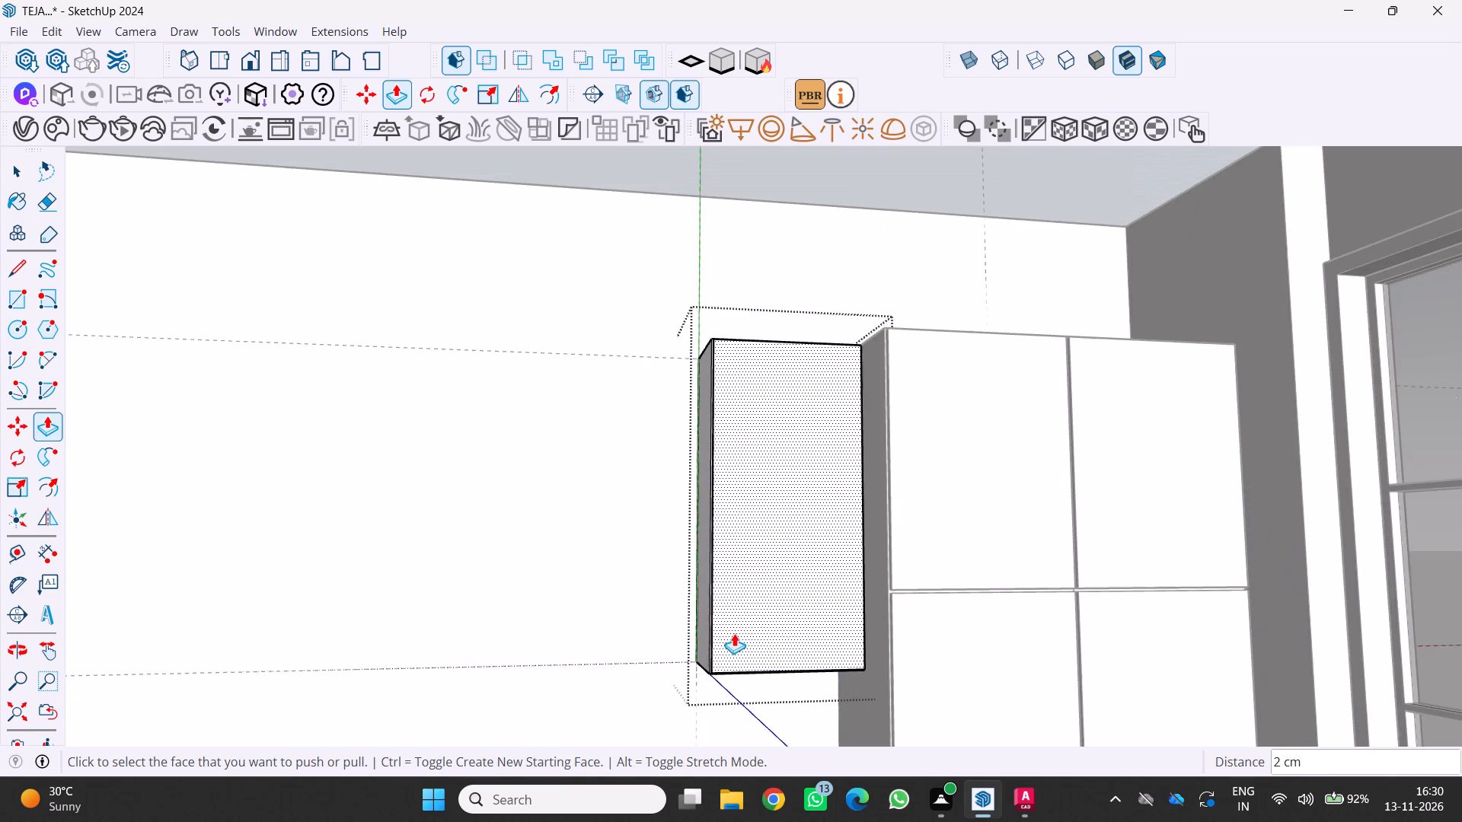
middle_drag(734, 633, 691, 805)
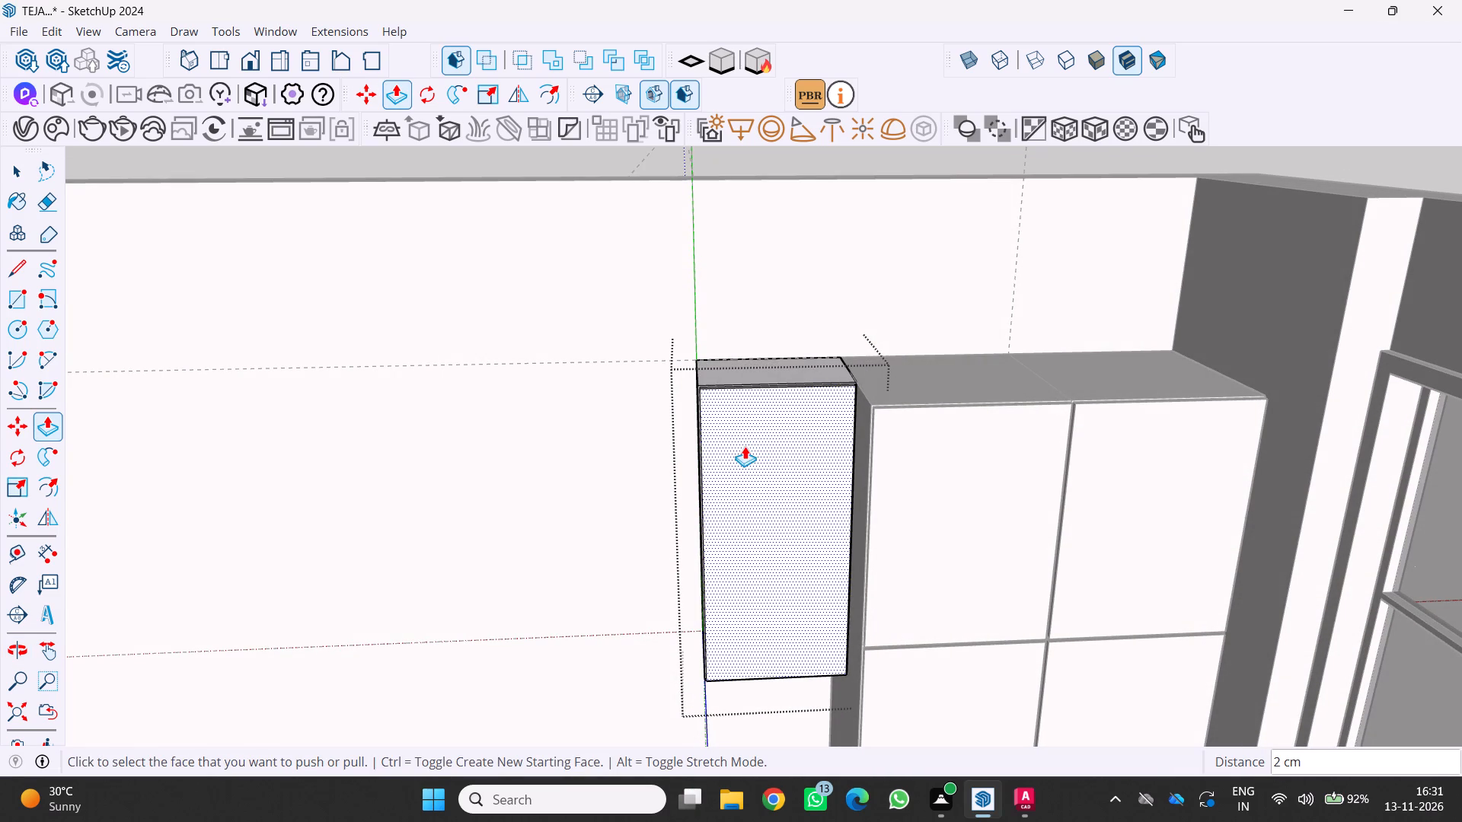
Copy the whole upper unit's geometry 50 cm along the back wall, directly against the original unit's free side.
key(space)
middle_drag(747, 451, 799, 521)
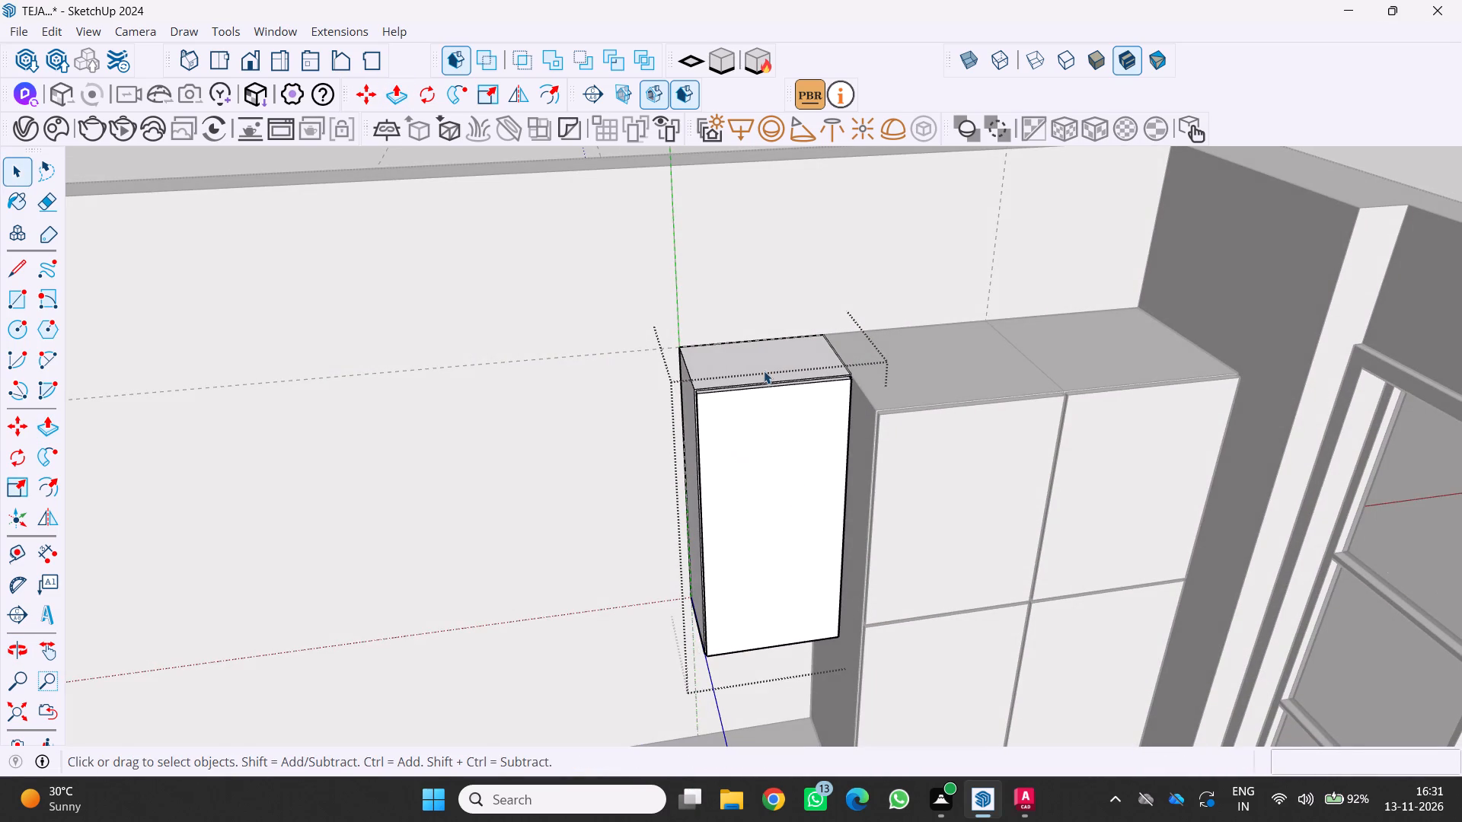
triple_click(764, 371)
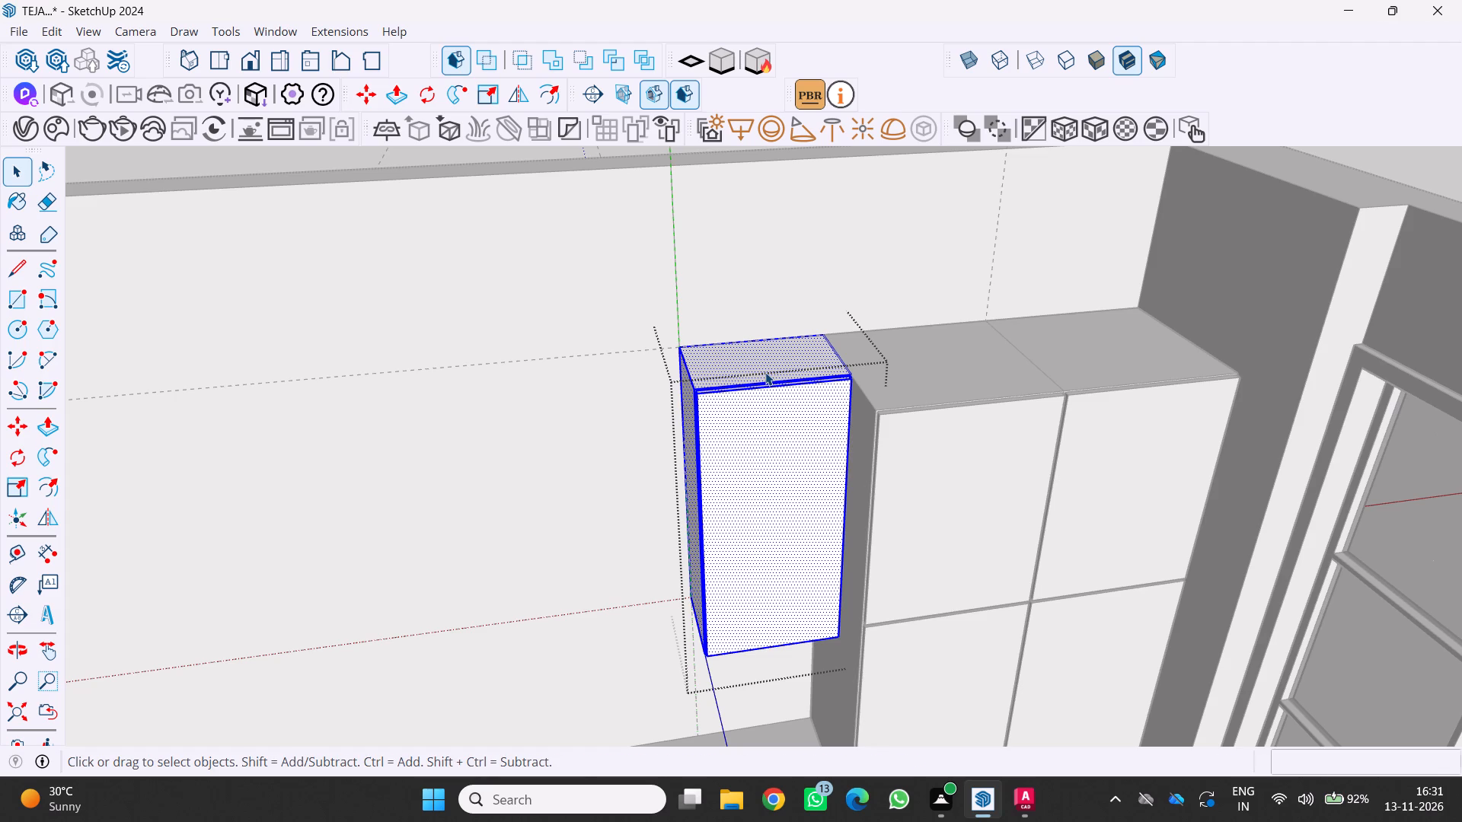
key(m)
scroll(795, 323, up, 6)
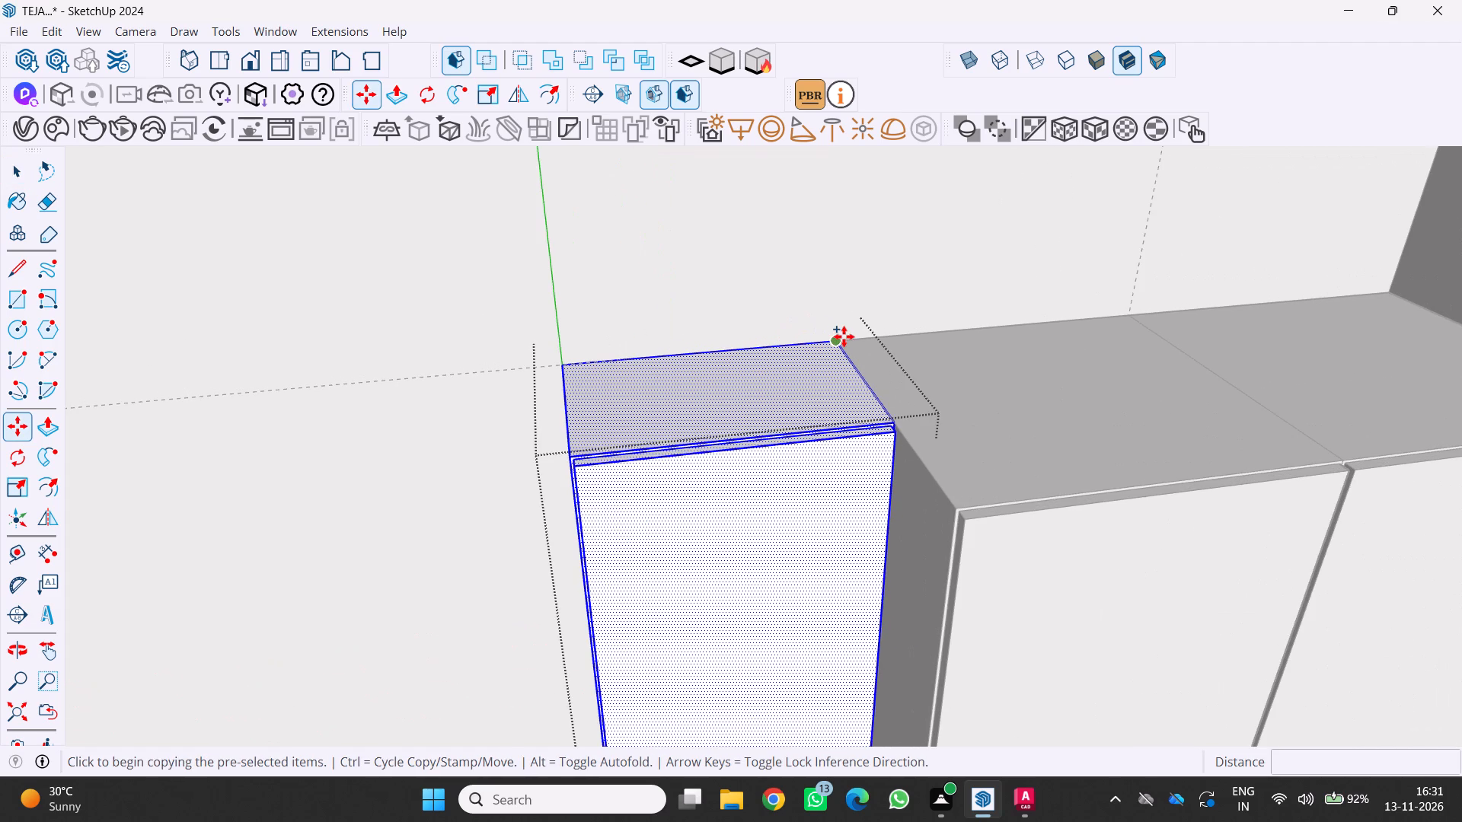
click(844, 336)
scroll(570, 386, up, 2)
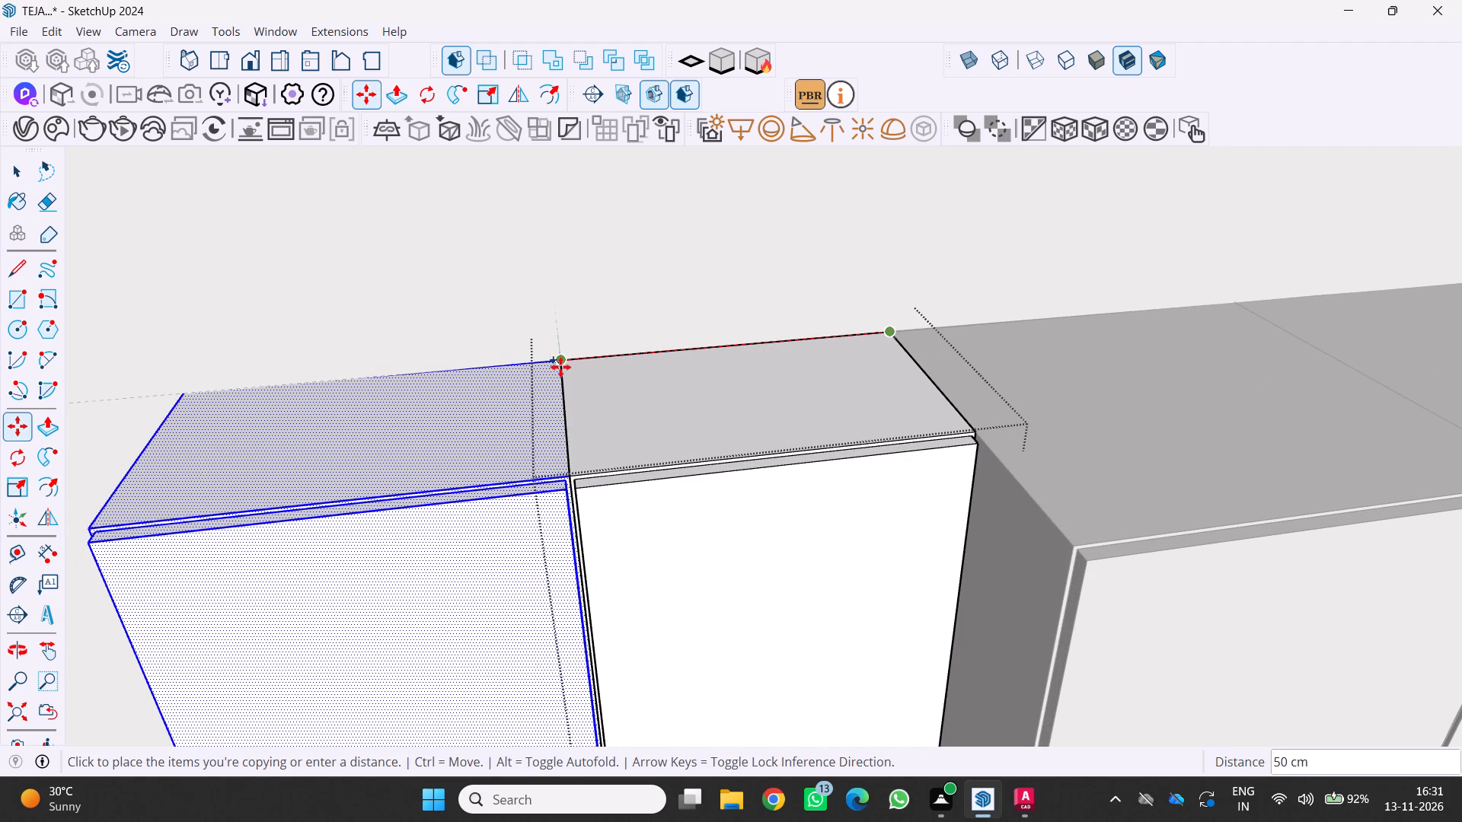
click(564, 367)
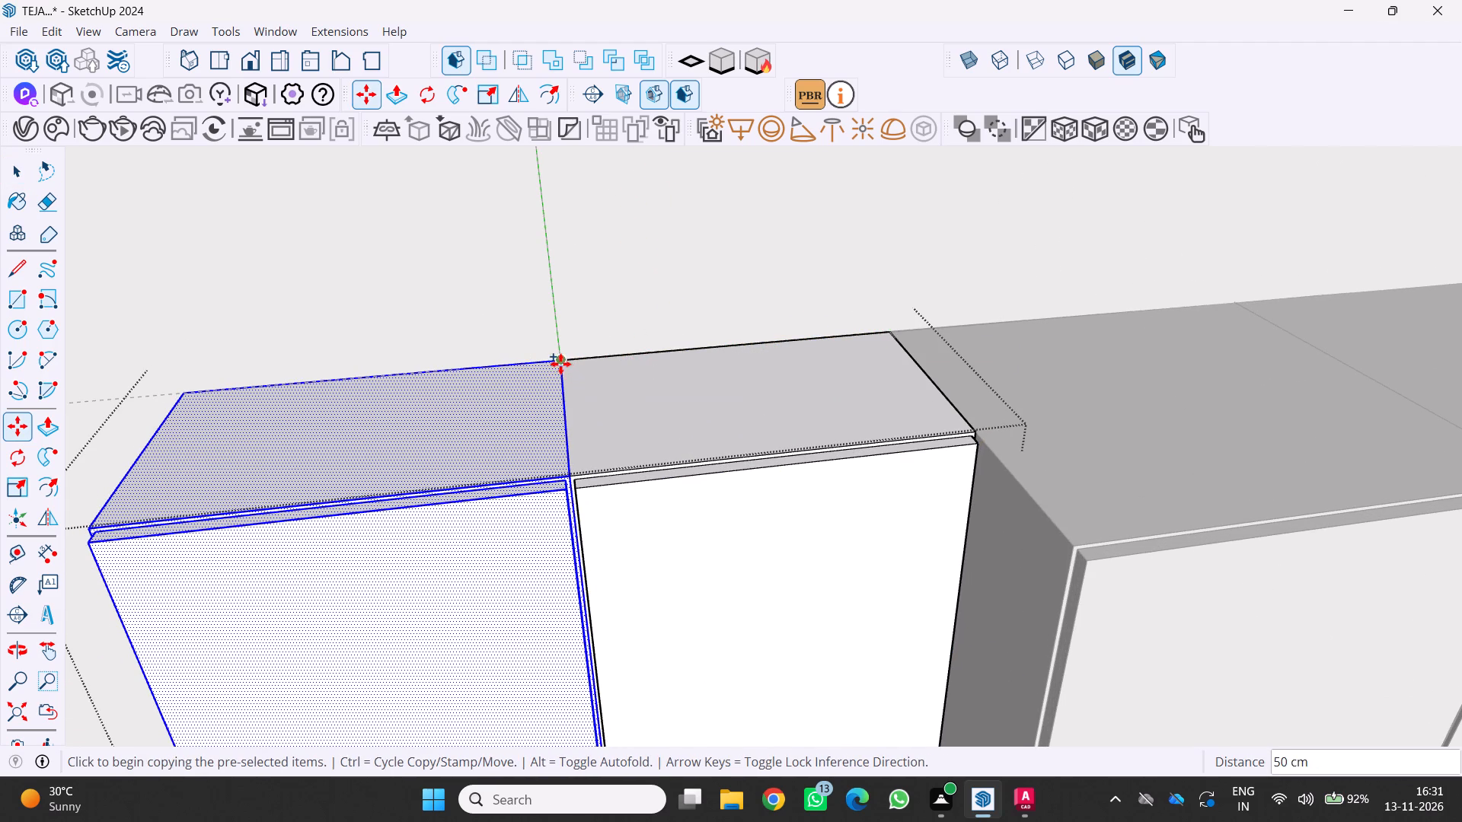
Copy the second upper unit about 277 cm along the back wall to the wardrobe at the low cabinet's other end.
click(560, 364)
scroll(465, 378, down, 19)
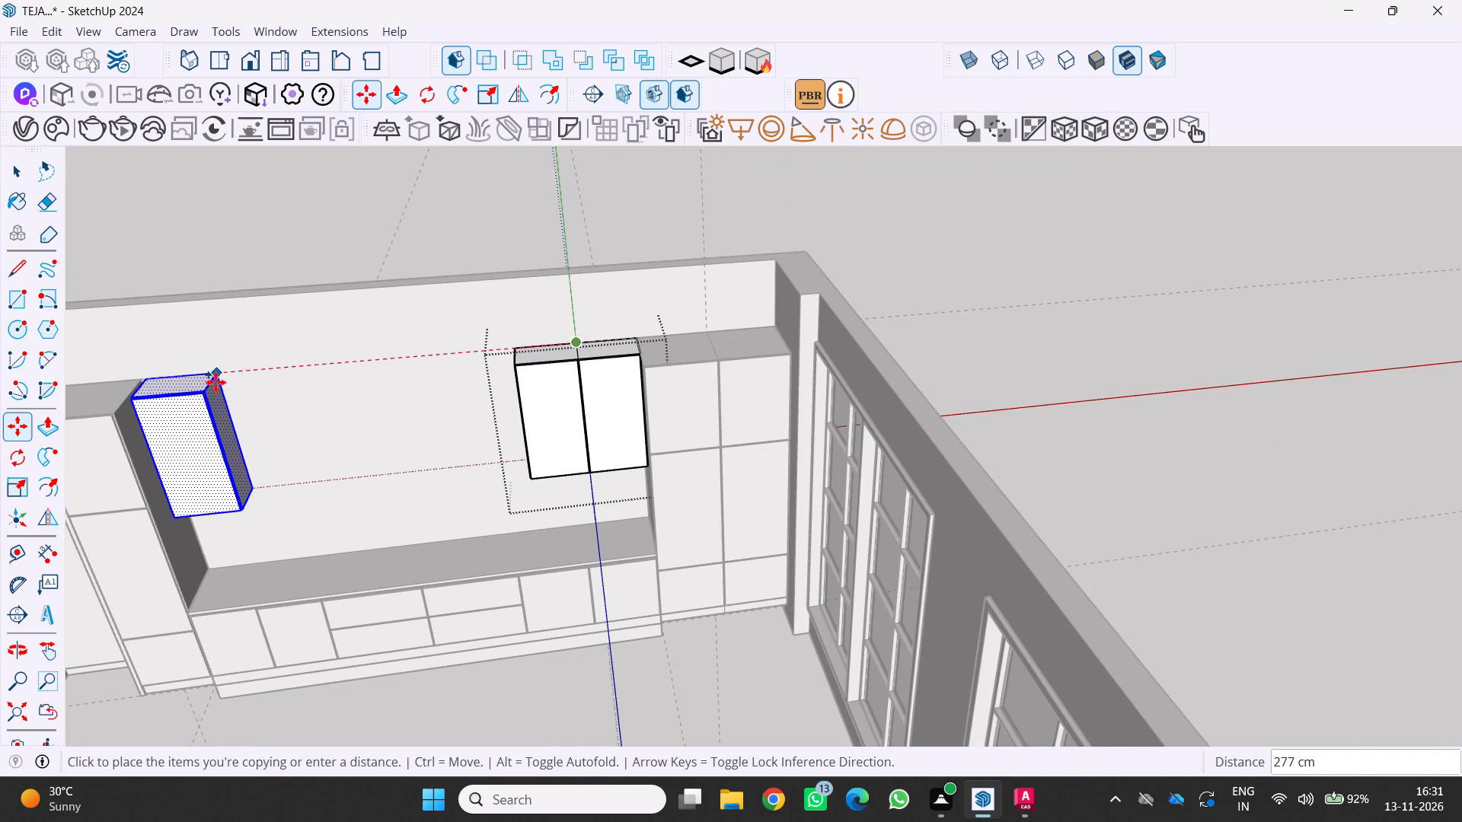
click(215, 382)
Move the far copy by its rear top corner flush against the adjoining wardrobe's side, and leave the upper unit group.
middle_drag(215, 384, 378, 336)
scroll(380, 336, down, 8)
scroll(241, 382, up, 3)
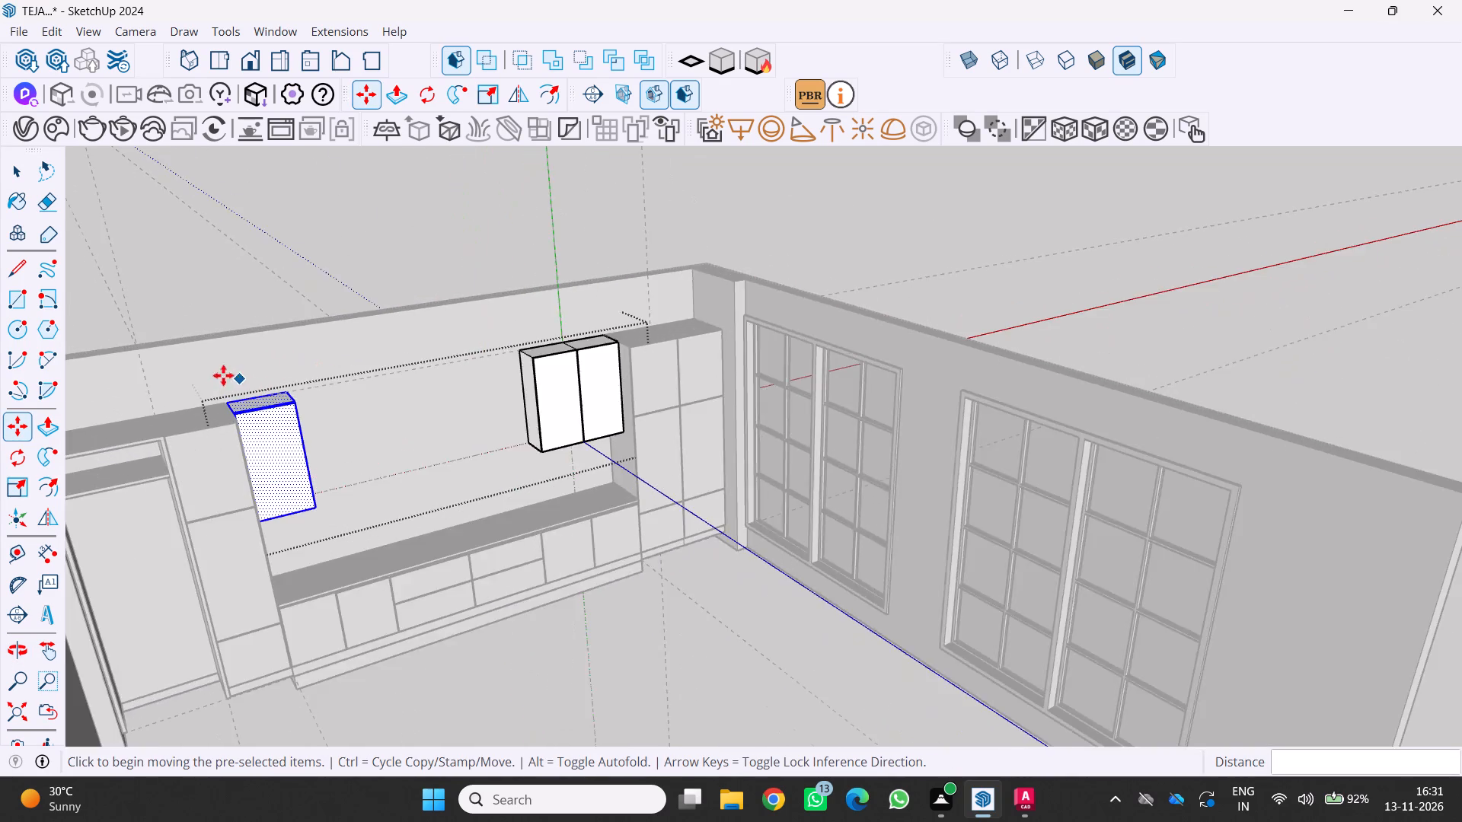
scroll(223, 375, up, 9)
middle_drag(238, 408, 209, 438)
scroll(226, 452, up, 5)
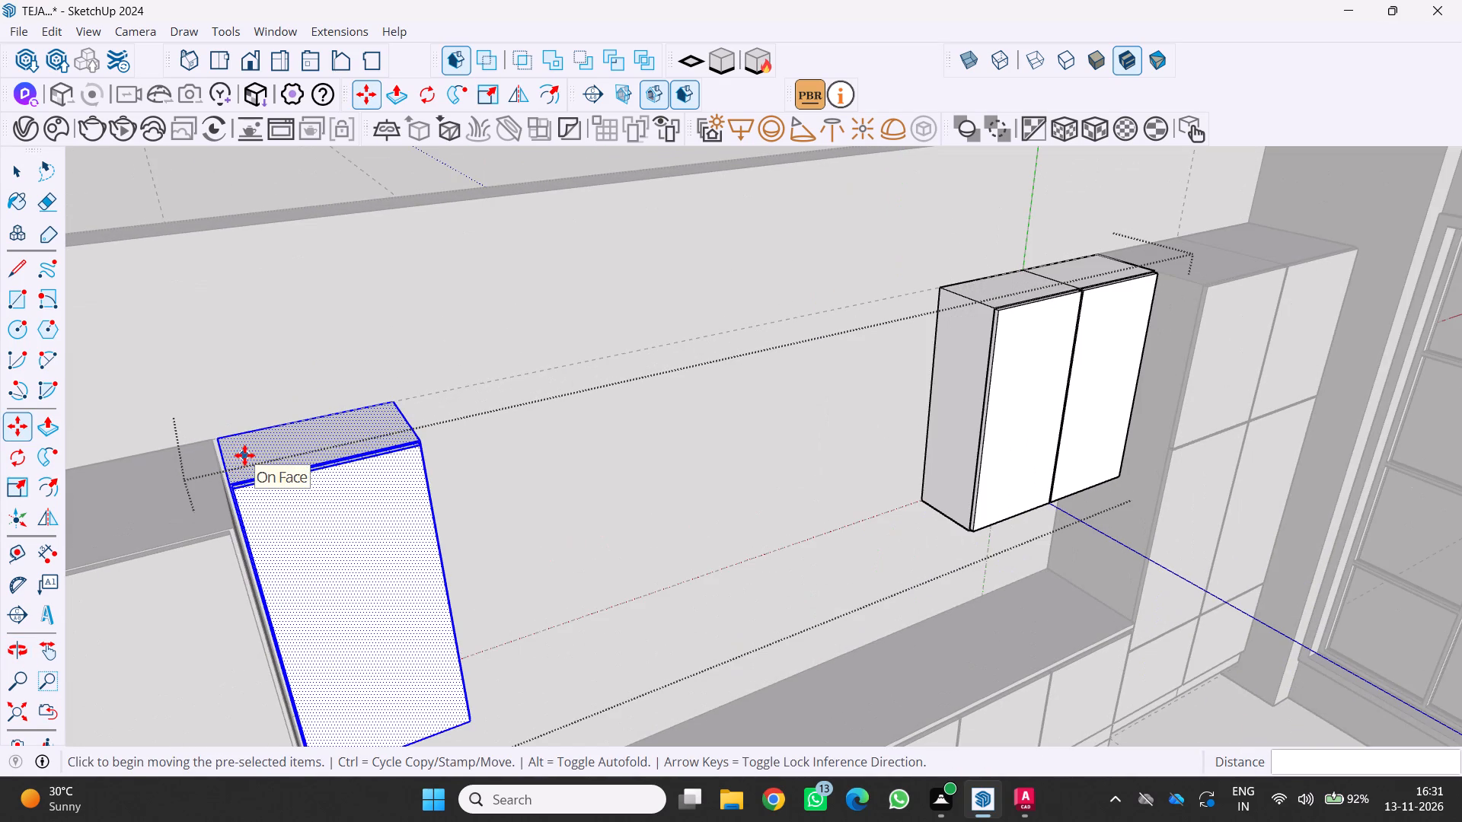
key(m)
scroll(199, 438, up, 7)
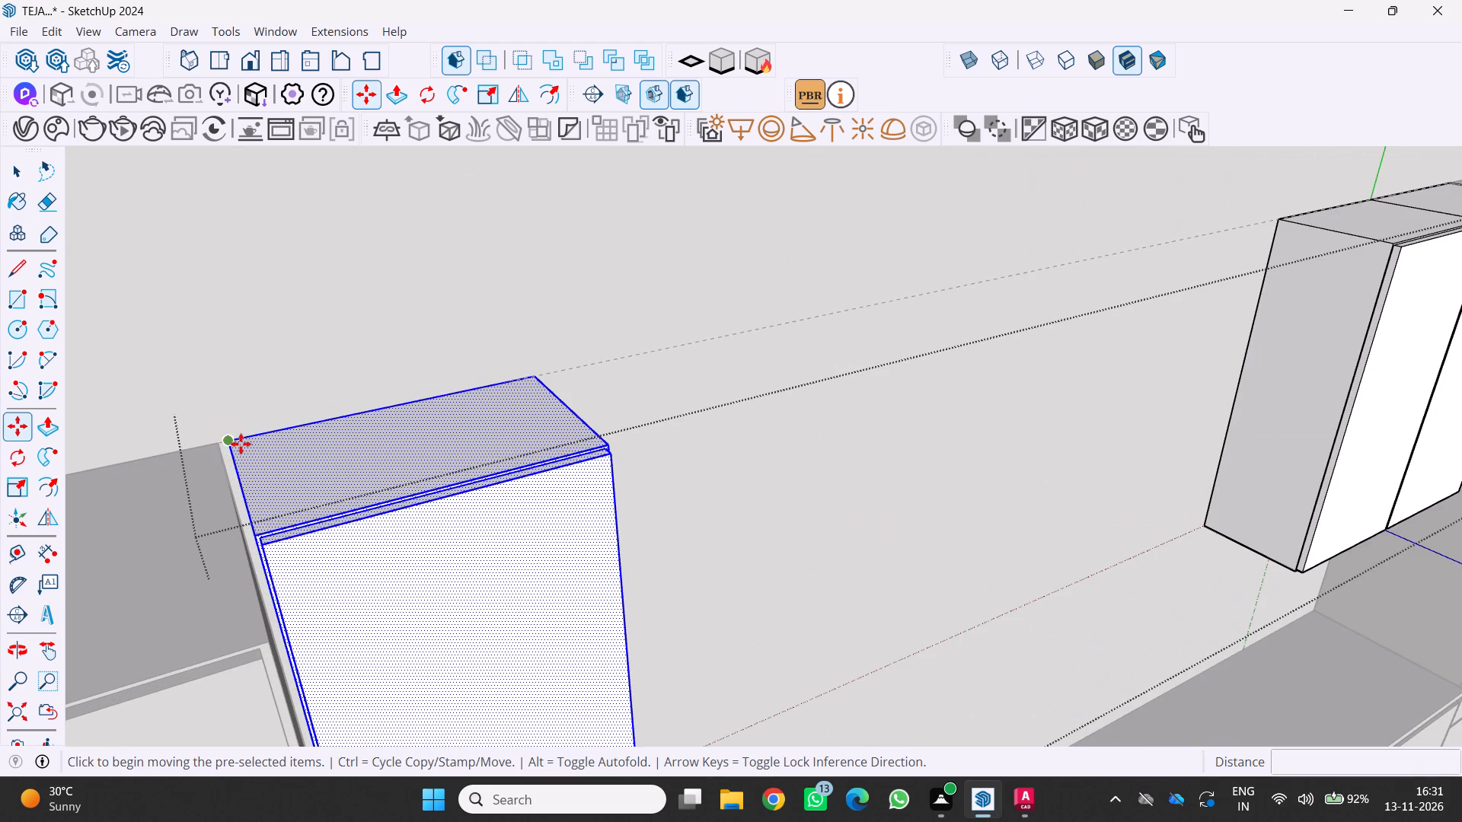
click(232, 443)
click(217, 443)
scroll(263, 427, down, 8)
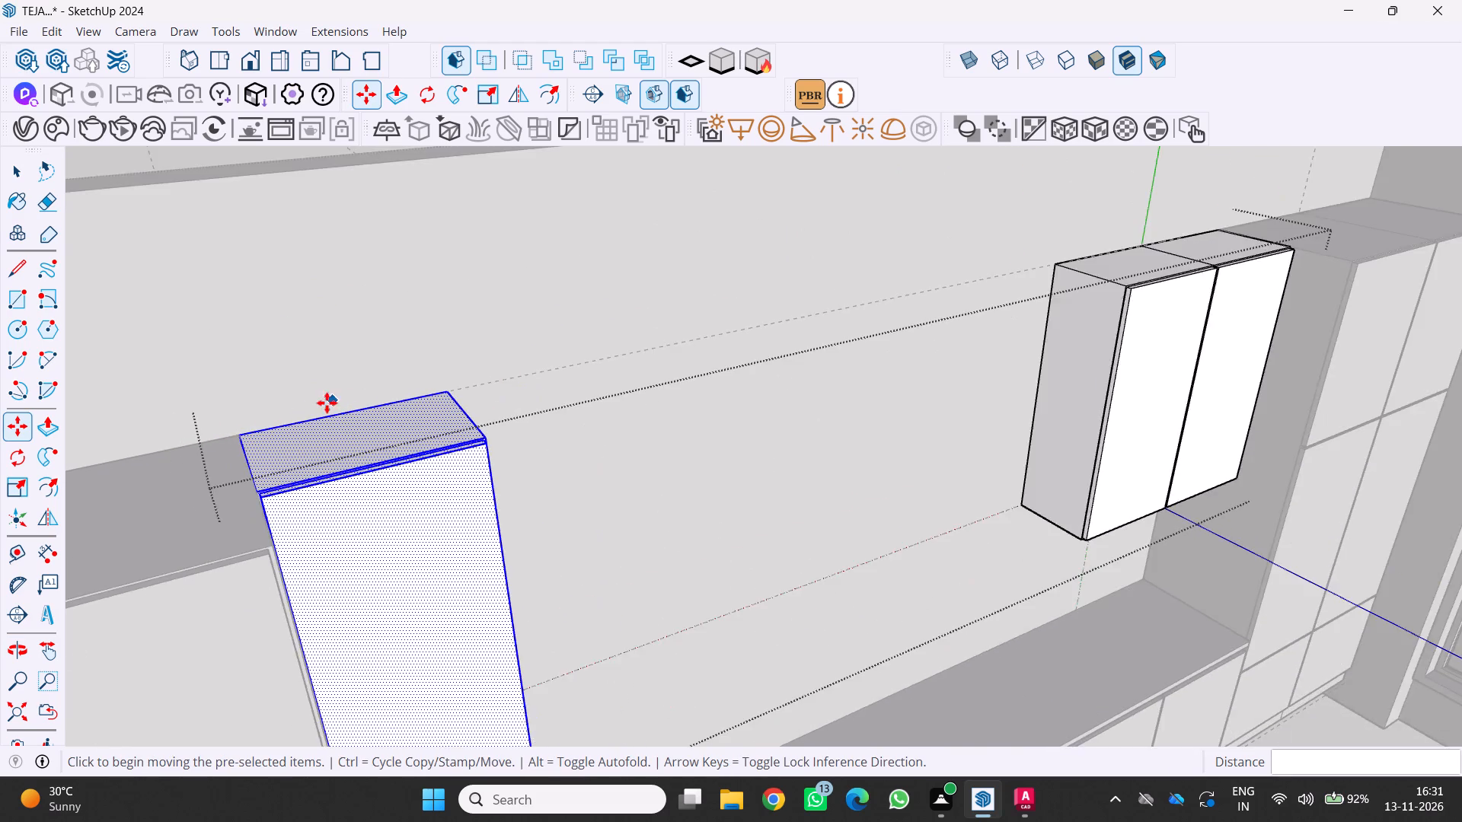
scroll(327, 403, down, 8)
middle_drag(329, 417, 270, 392)
scroll(295, 419, down, 4)
middle_drag(362, 522, 299, 442)
scroll(311, 432, down, 5)
key(space)
click(463, 640)
Examine the upper units at both ends of the back wall against the wardrobes and the low cabinet.
middle_drag(462, 624, 506, 548)
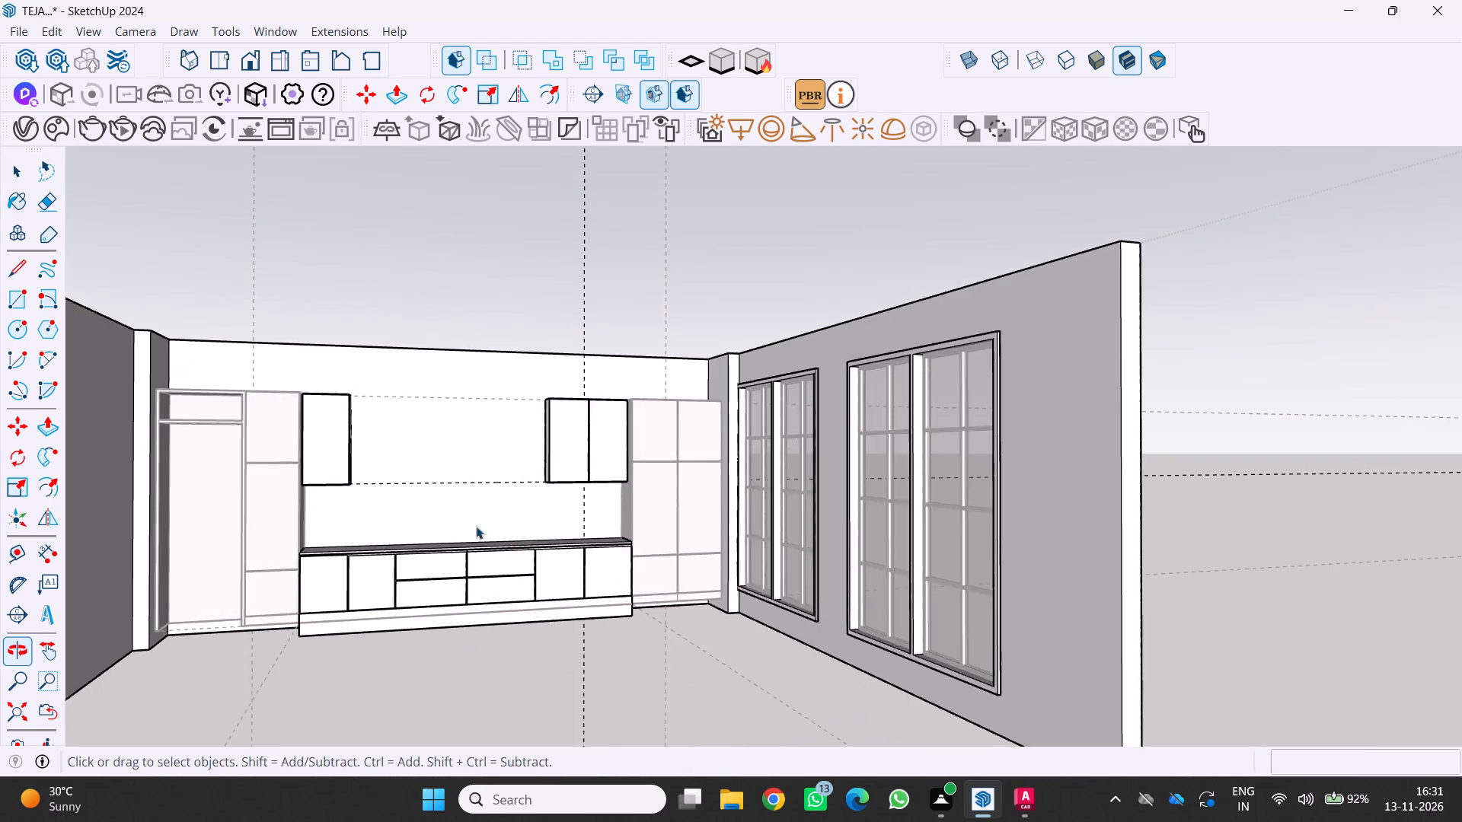
scroll(431, 498, up, 7)
drag(289, 485, 278, 492)
middle_drag(289, 485, 235, 530)
drag(244, 517, 234, 530)
scroll(255, 479, up, 4)
middle_drag(303, 448, 150, 583)
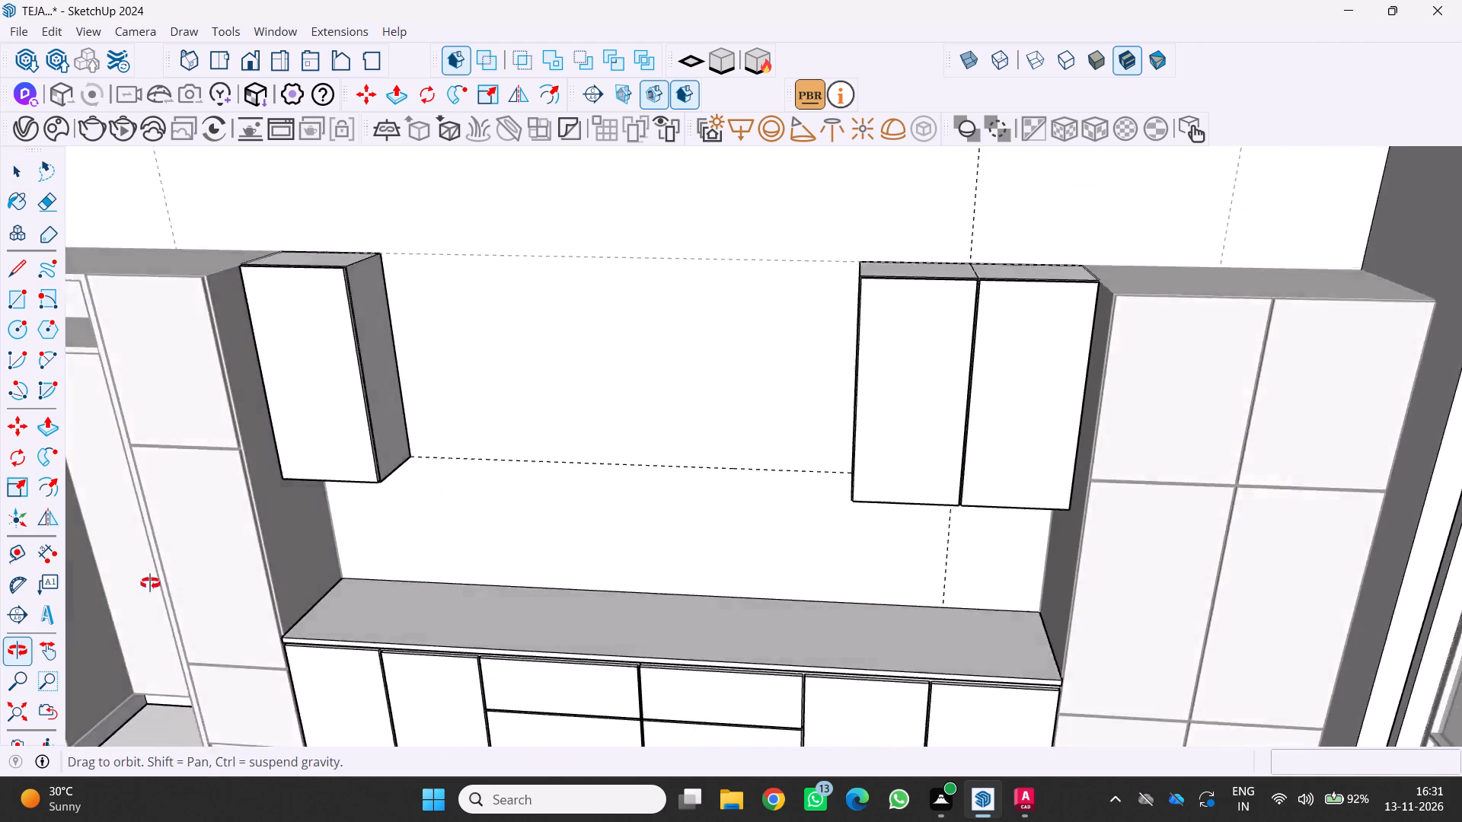
middle_drag(150, 583, 122, 618)
scroll(301, 406, up, 4)
middle_drag(302, 400, 436, 480)
scroll(434, 482, down, 3)
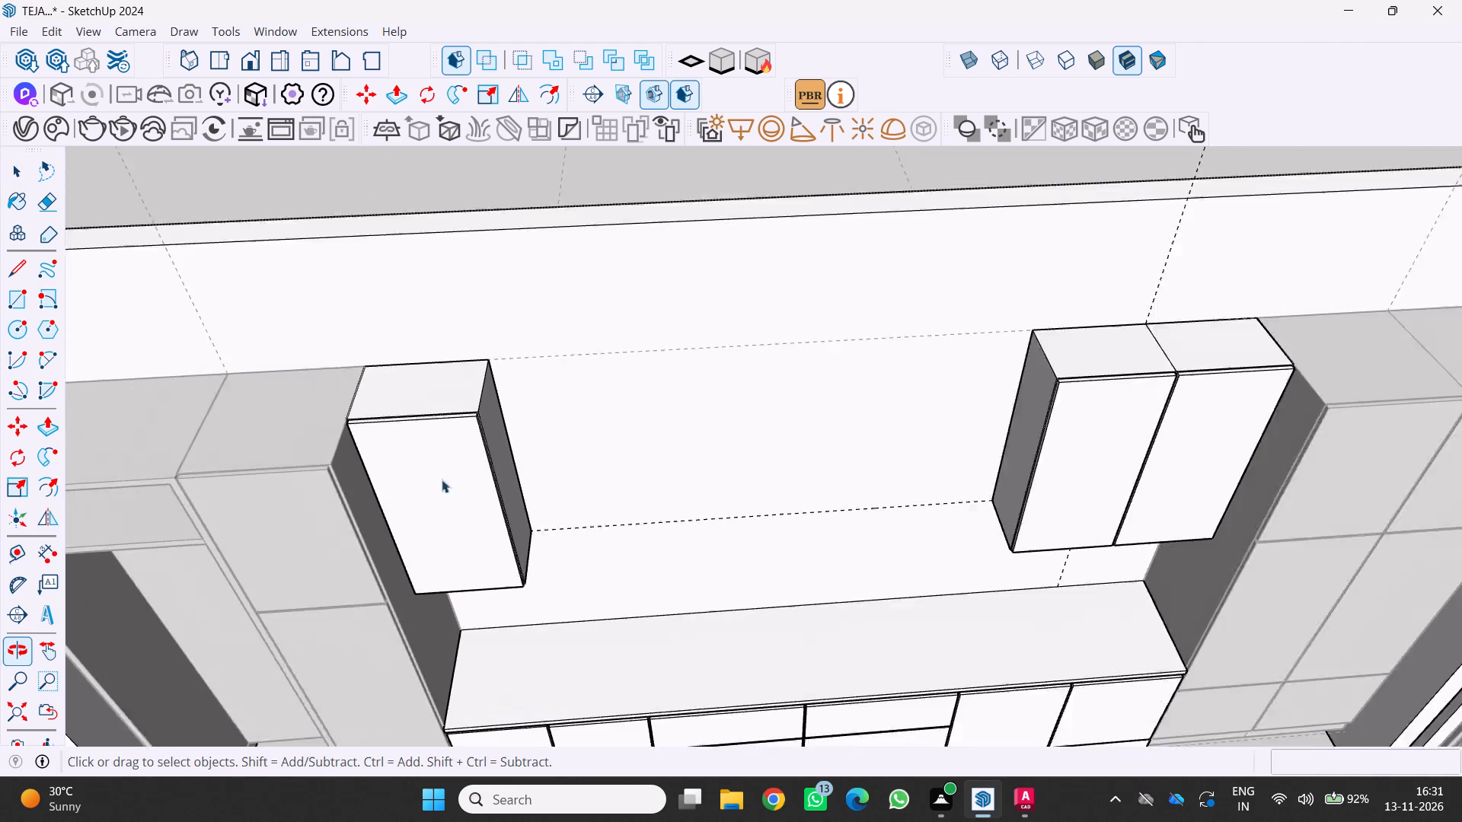
scroll(442, 479, down, 2)
scroll(475, 446, up, 12)
middle_drag(397, 409, 506, 293)
middle_click(506, 293)
scroll(503, 297, down, 3)
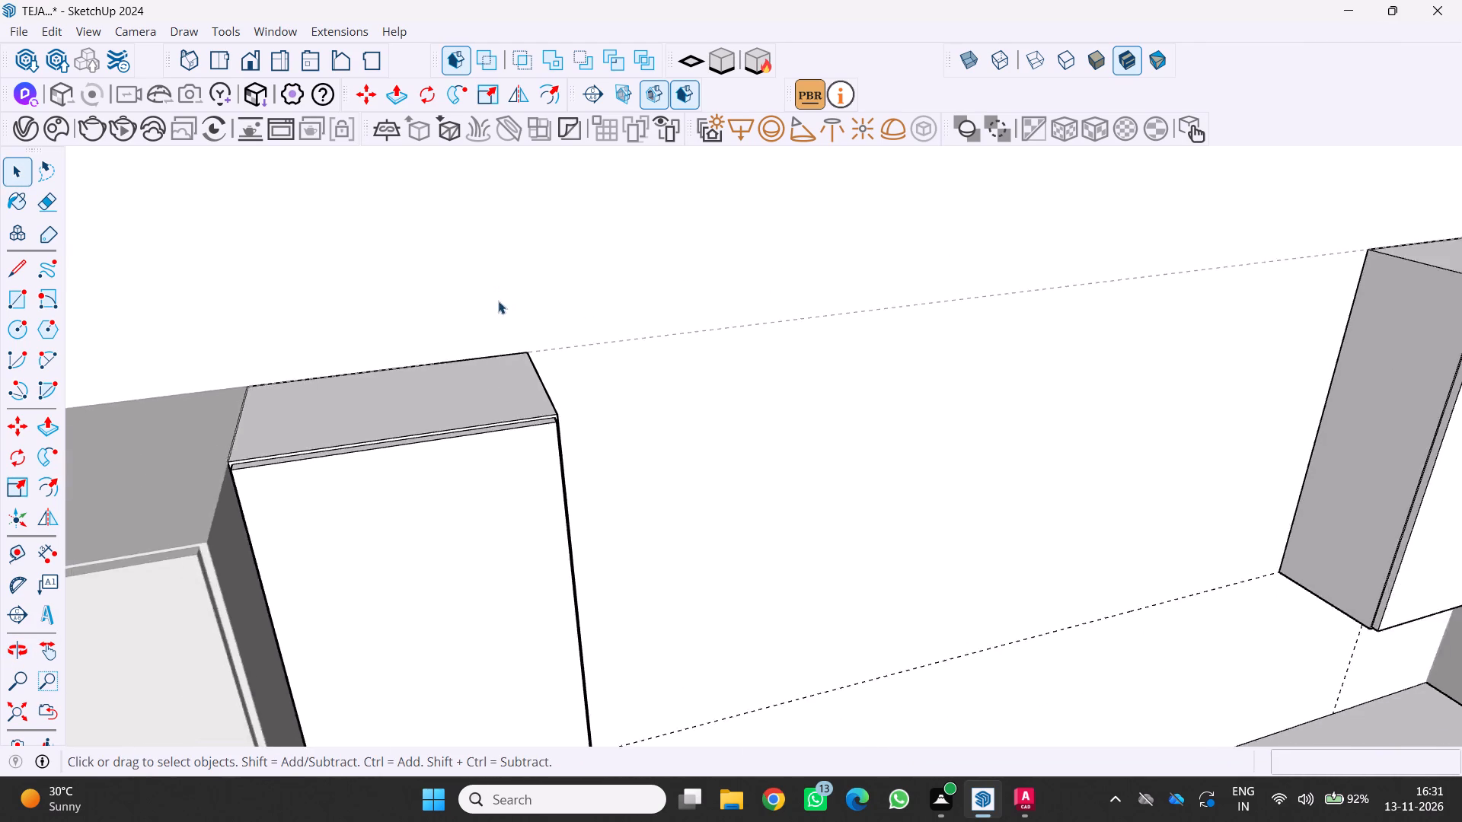
scroll(498, 301, down, 9)
middle_drag(464, 340, 322, 301)
scroll(408, 454, down, 5)
middle_drag(474, 440, 523, 367)
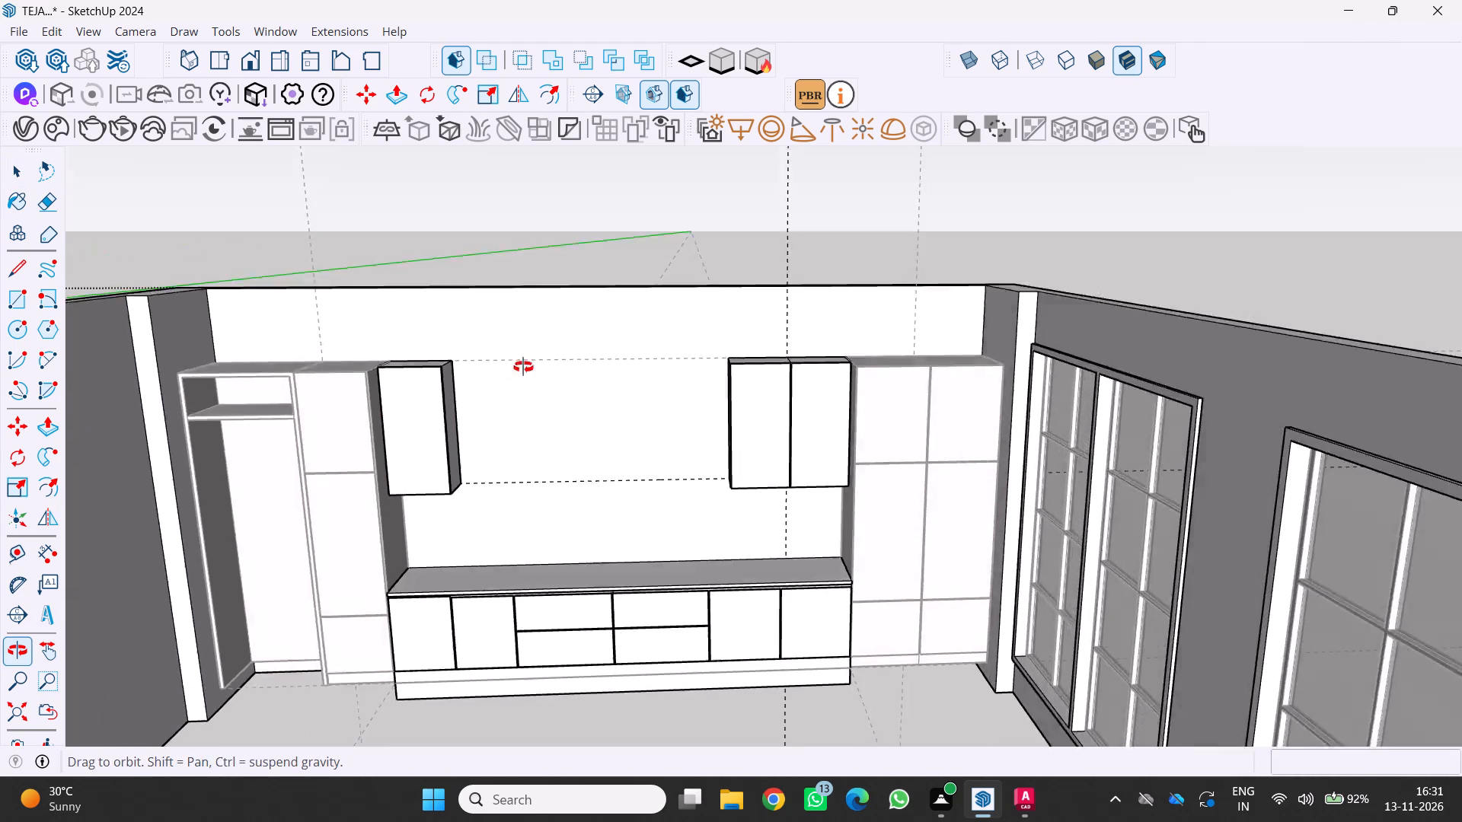
middle_drag(523, 367, 541, 342)
middle_click(542, 342)
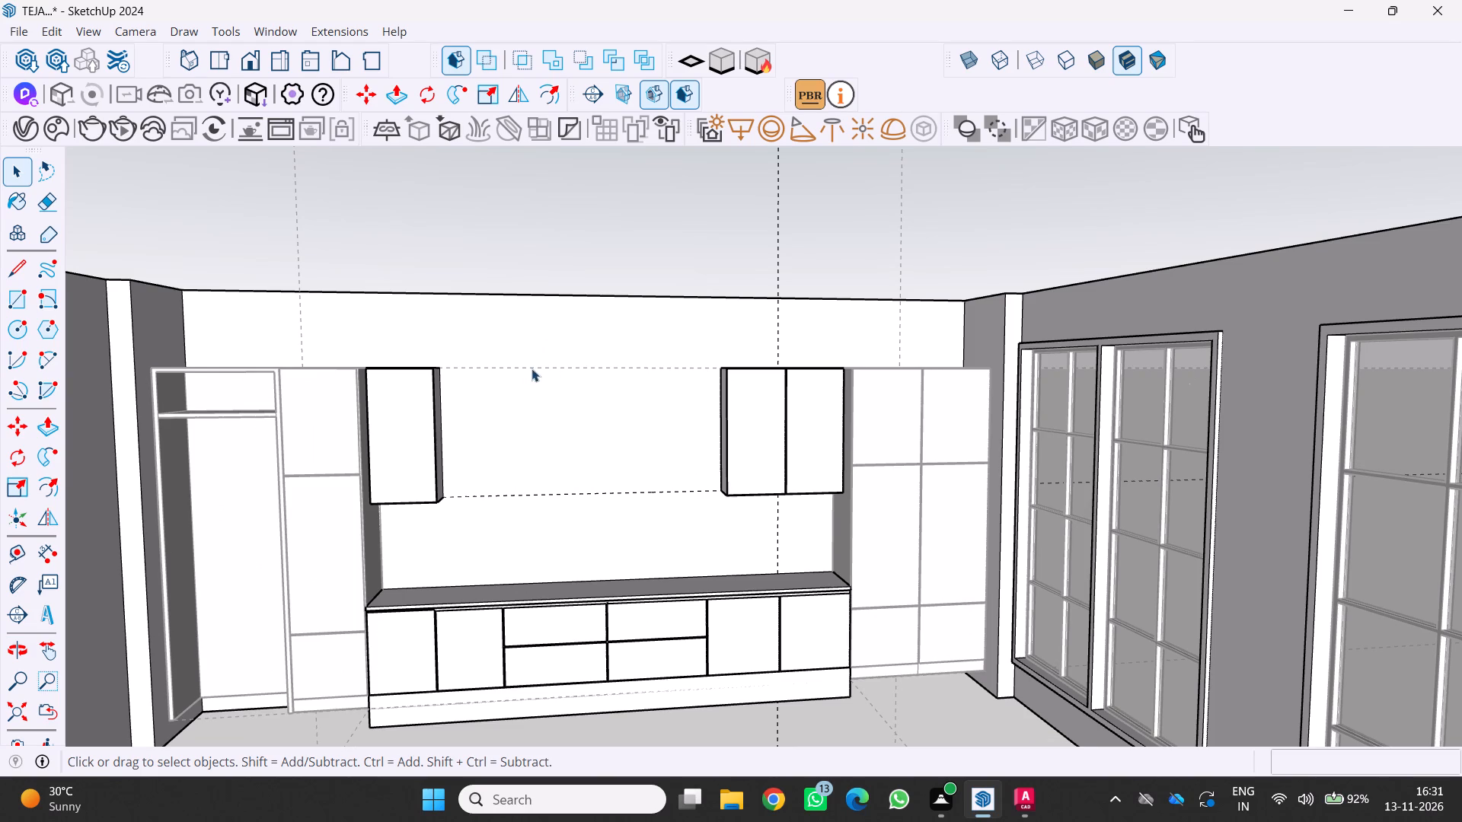
scroll(538, 382, down, 2)
middle_drag(547, 413, 533, 537)
scroll(537, 530, down, 1)
scroll(415, 311, up, 3)
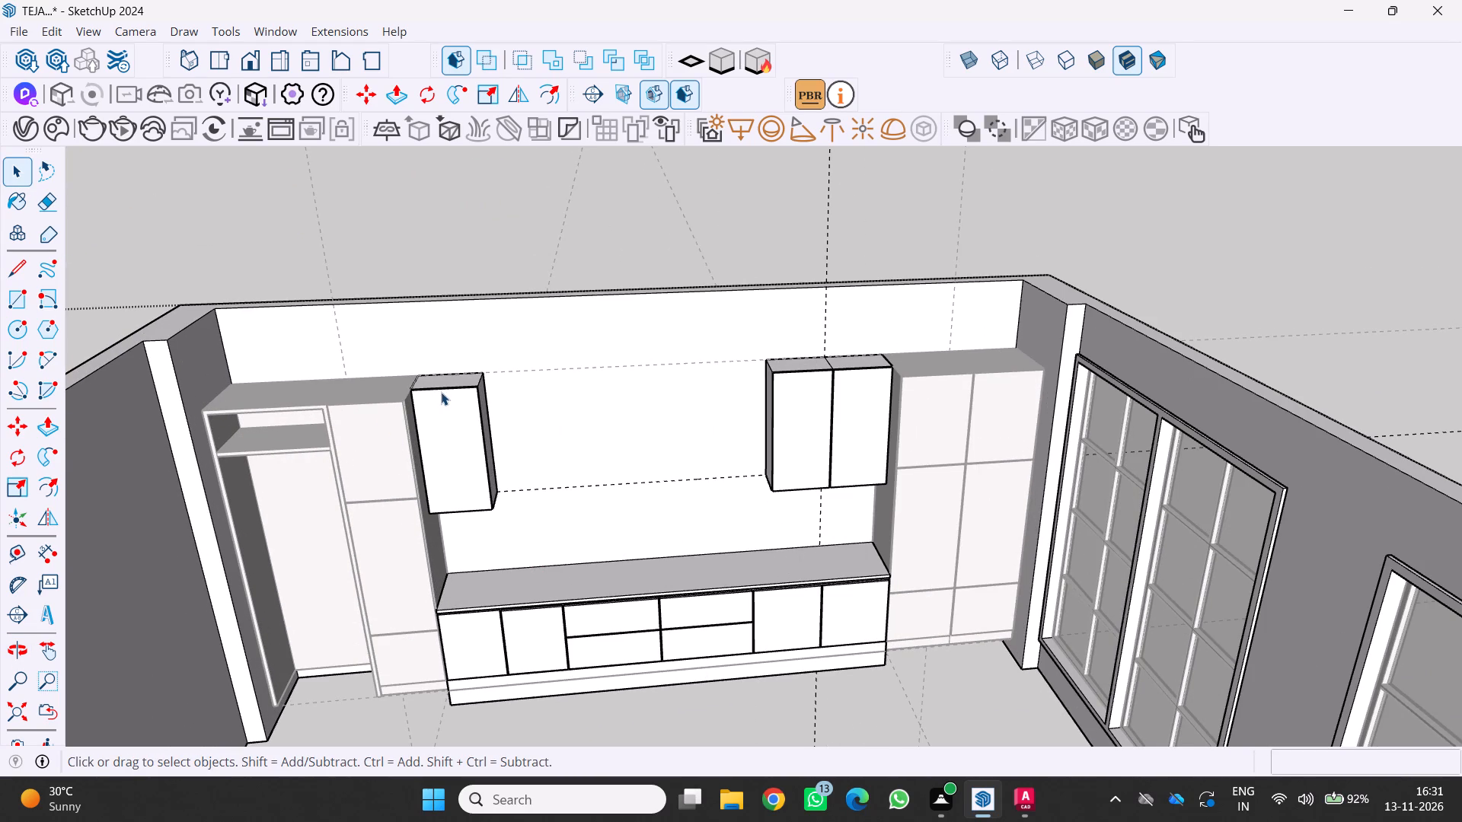
Copy the single upper unit beside the wardrobe with the open shelf along the back wall, directly against its free side.
click(450, 382)
triple_click(445, 384)
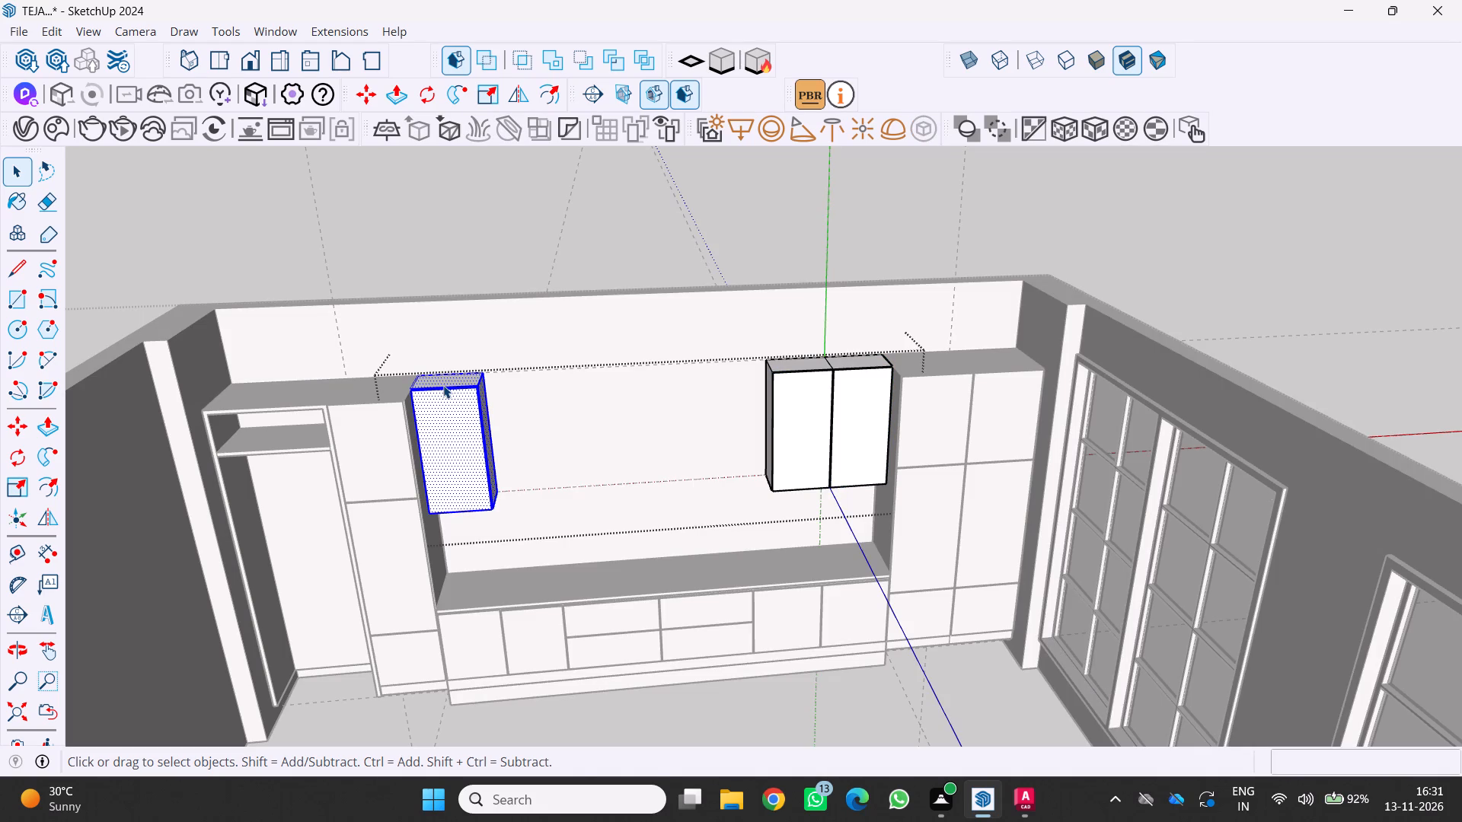
key(m)
scroll(417, 384, up, 4)
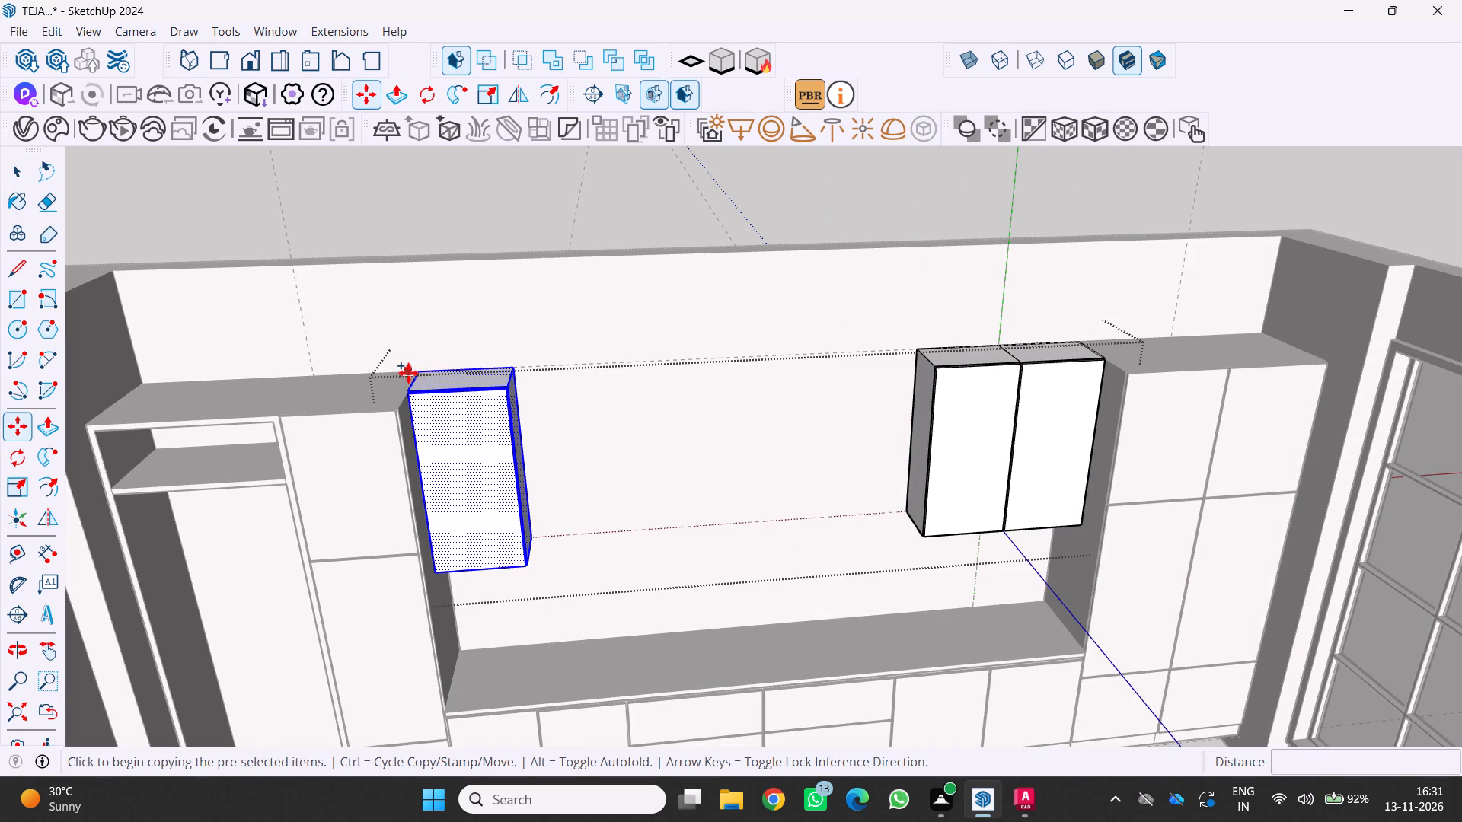
click(414, 371)
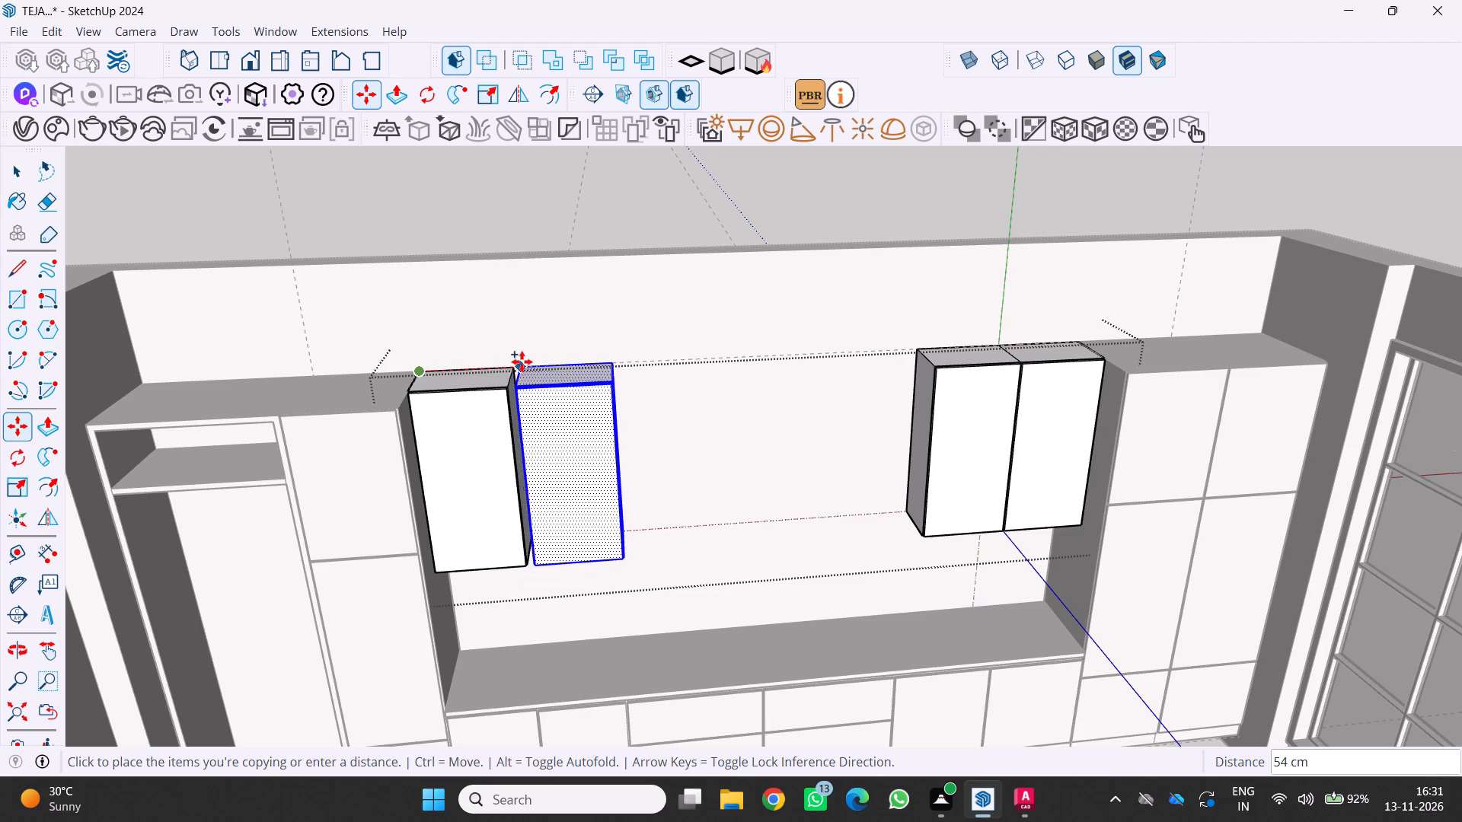
click(507, 365)
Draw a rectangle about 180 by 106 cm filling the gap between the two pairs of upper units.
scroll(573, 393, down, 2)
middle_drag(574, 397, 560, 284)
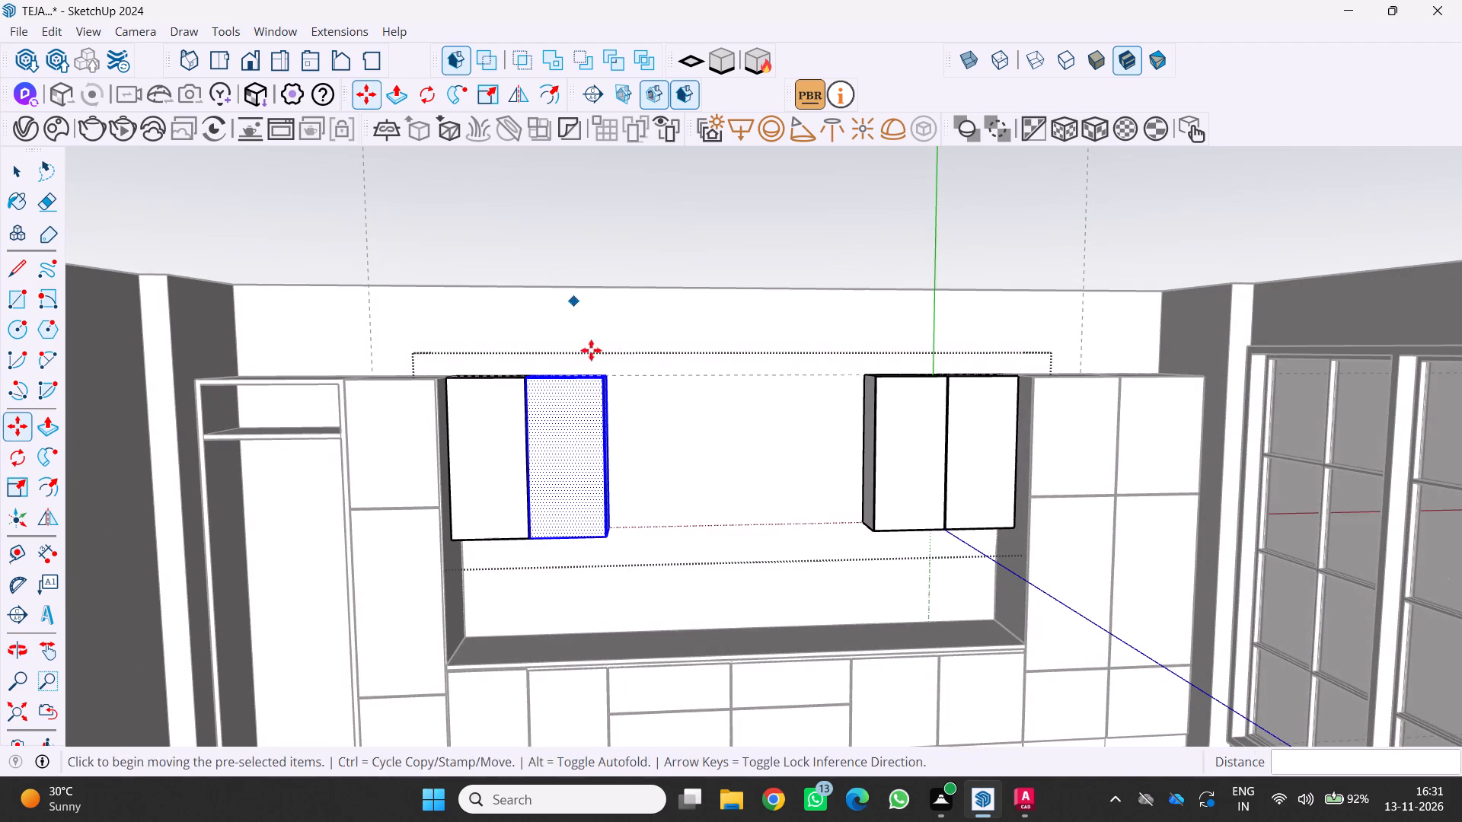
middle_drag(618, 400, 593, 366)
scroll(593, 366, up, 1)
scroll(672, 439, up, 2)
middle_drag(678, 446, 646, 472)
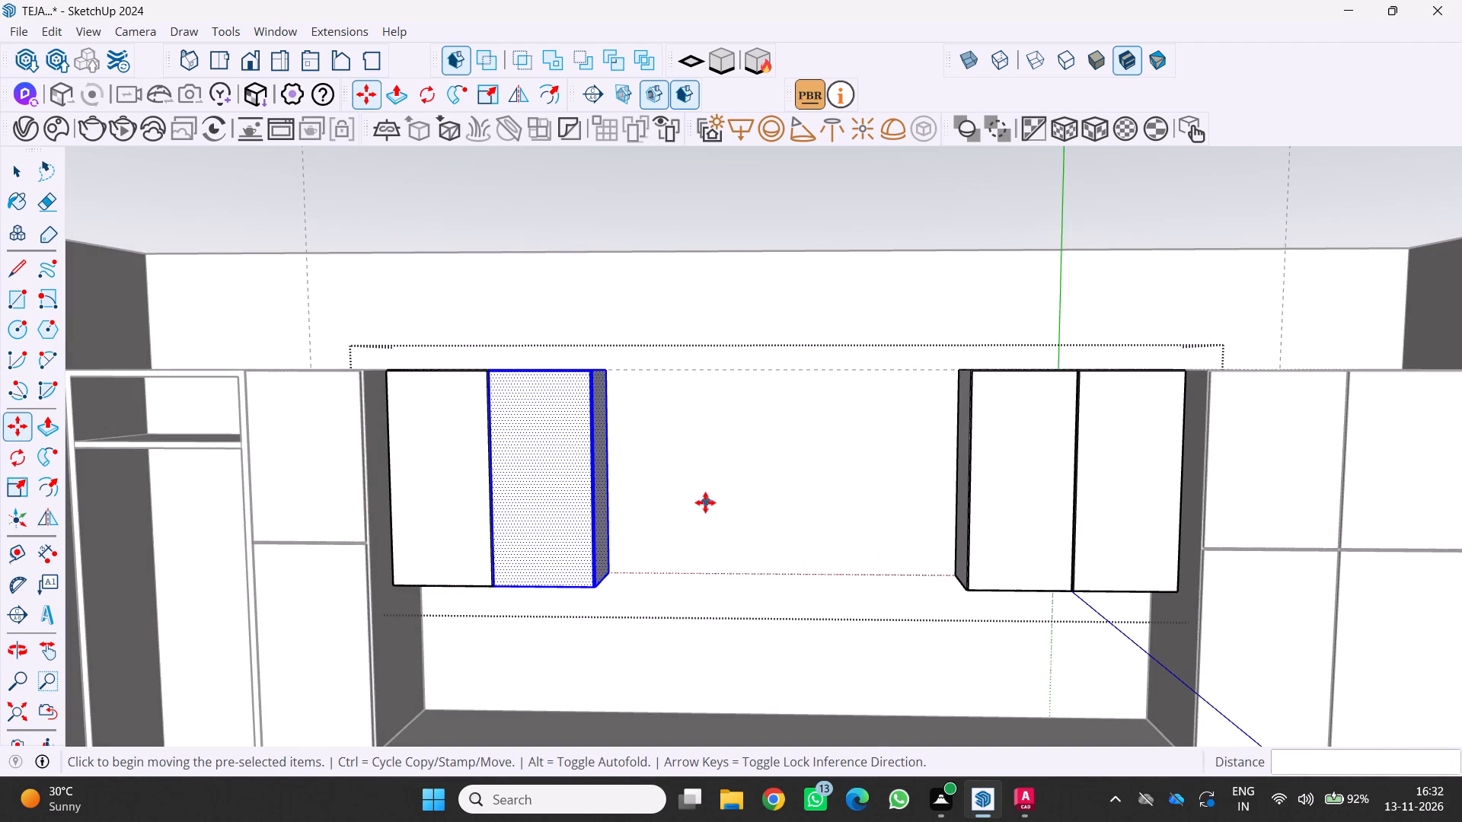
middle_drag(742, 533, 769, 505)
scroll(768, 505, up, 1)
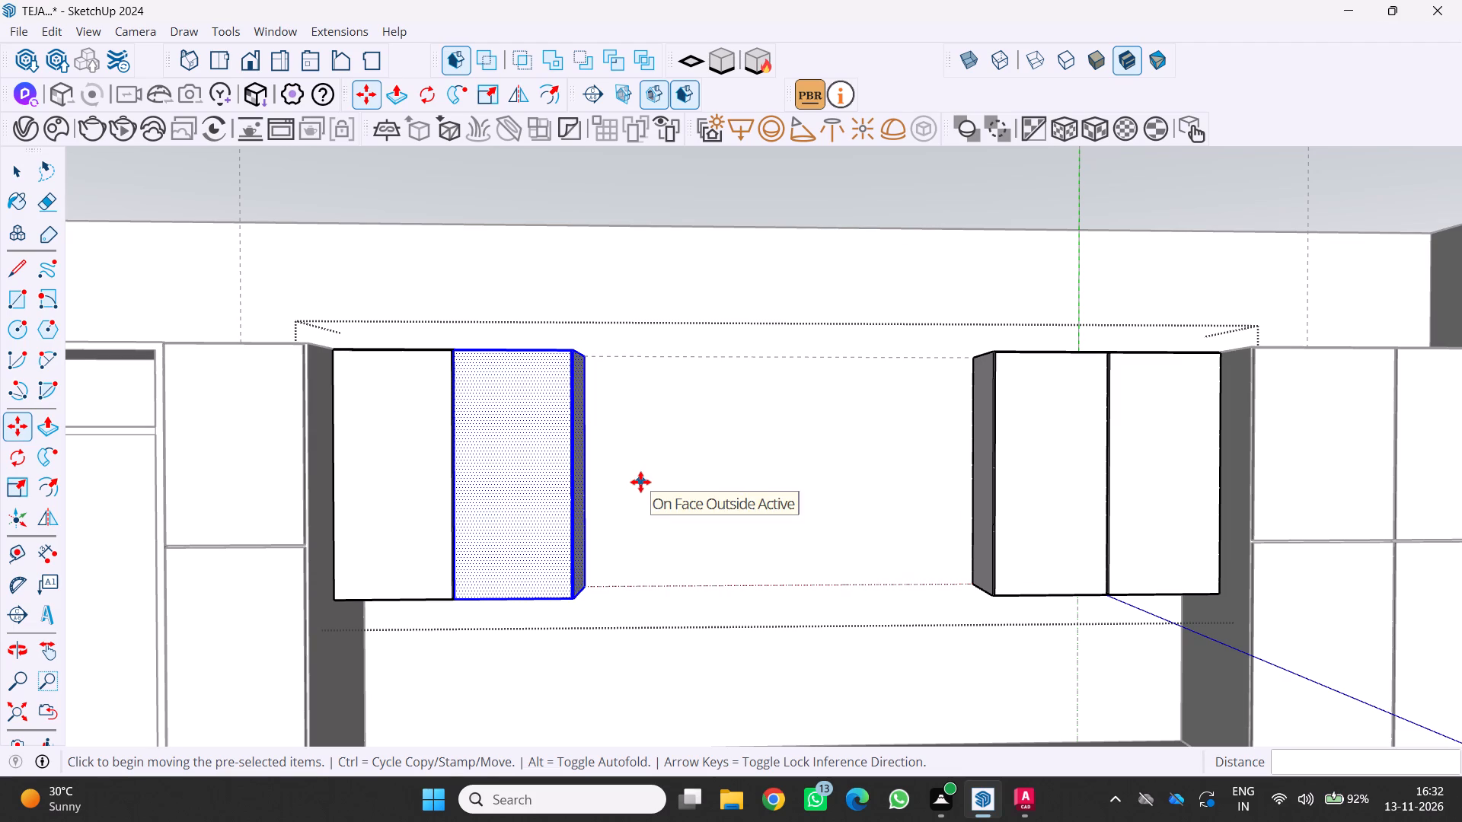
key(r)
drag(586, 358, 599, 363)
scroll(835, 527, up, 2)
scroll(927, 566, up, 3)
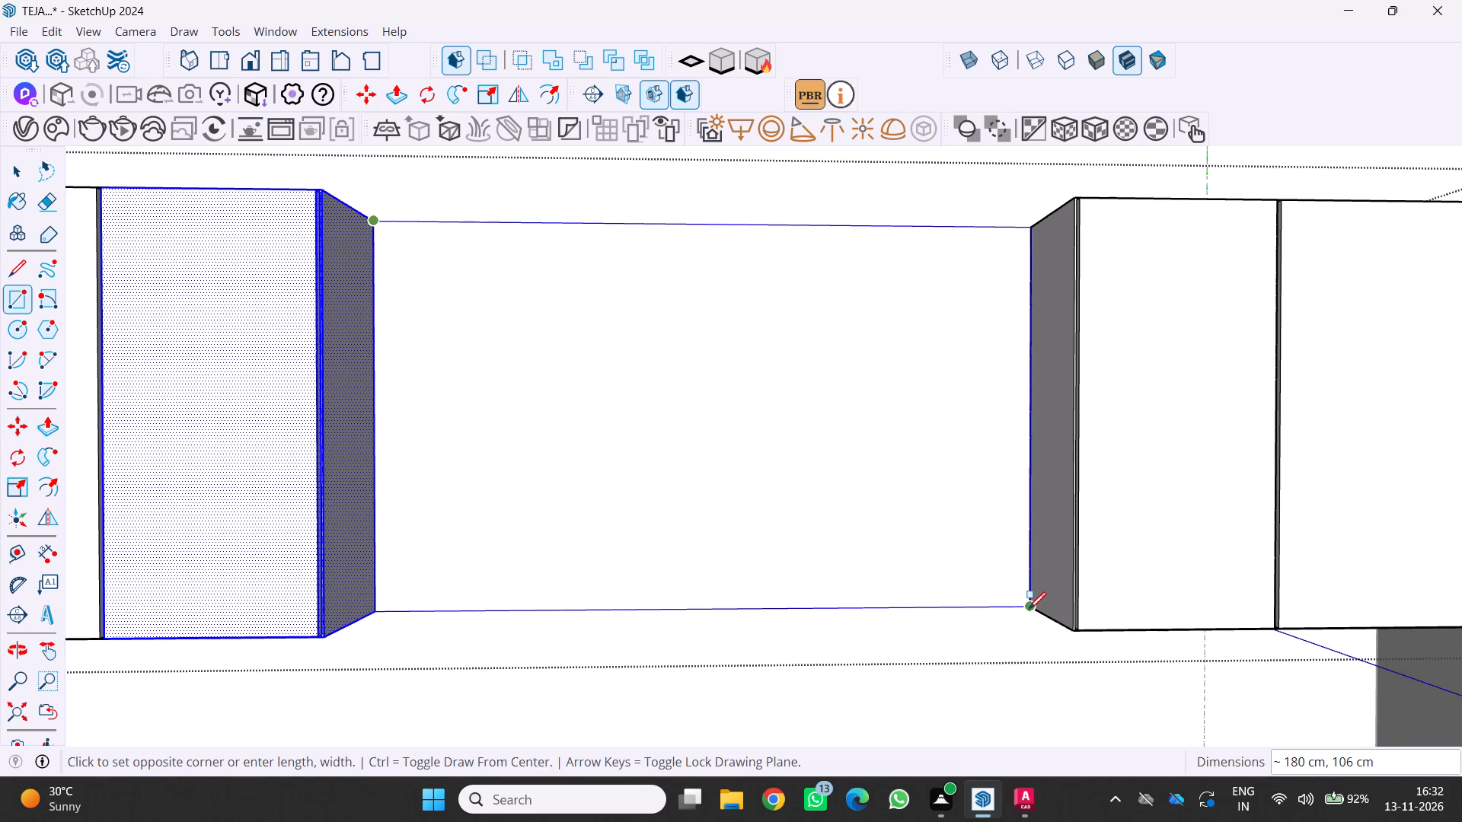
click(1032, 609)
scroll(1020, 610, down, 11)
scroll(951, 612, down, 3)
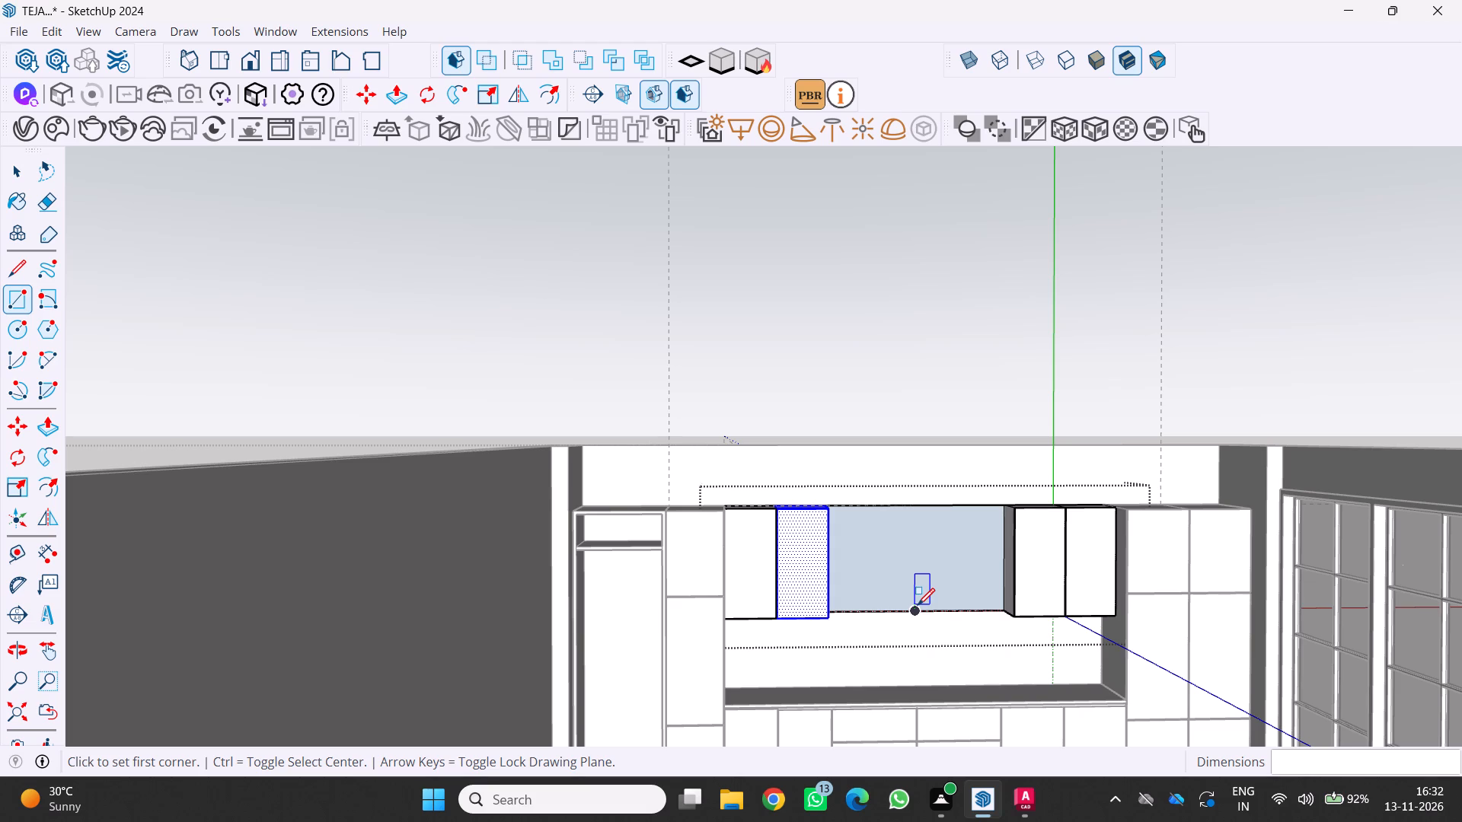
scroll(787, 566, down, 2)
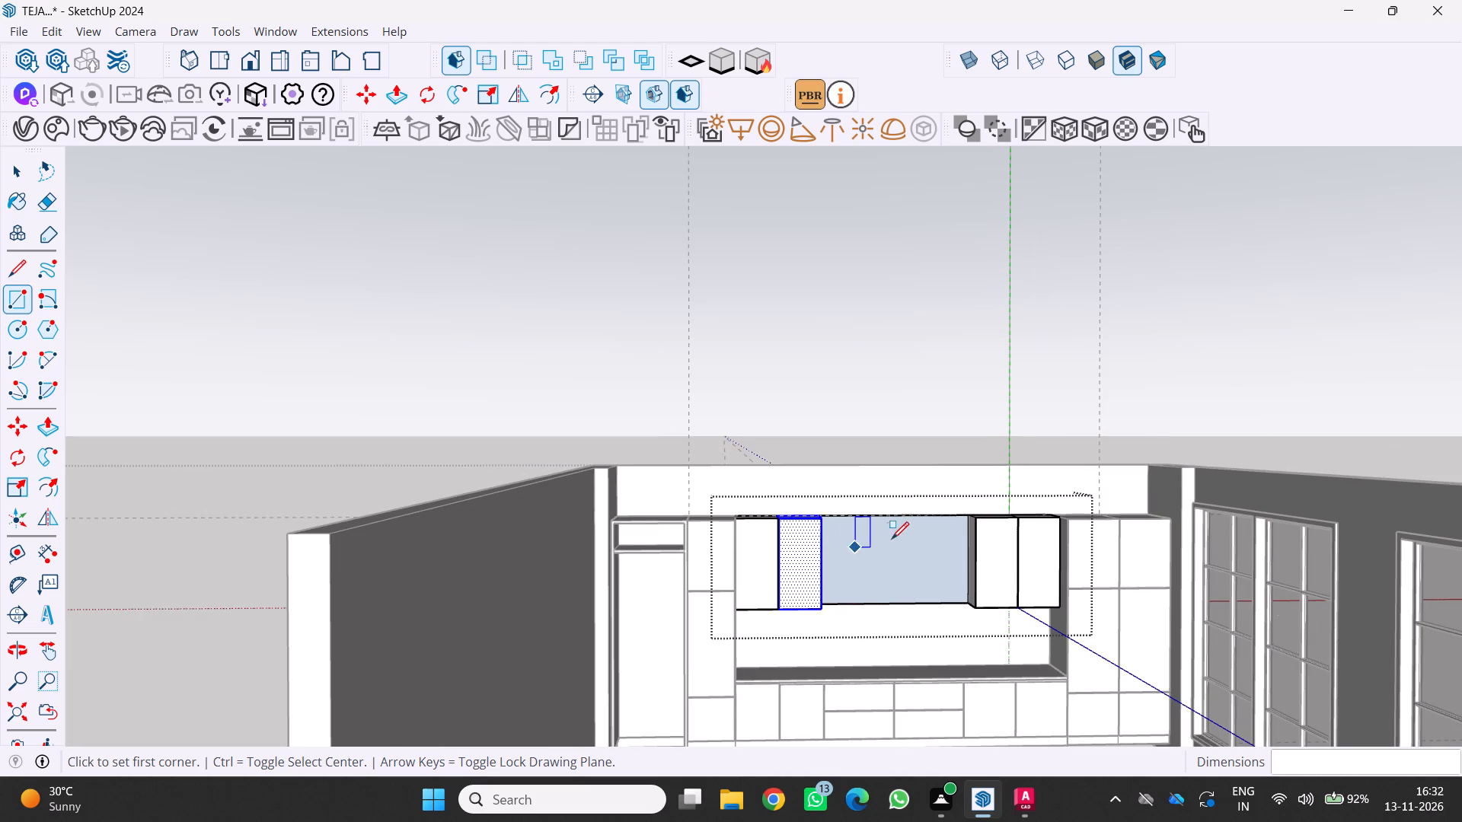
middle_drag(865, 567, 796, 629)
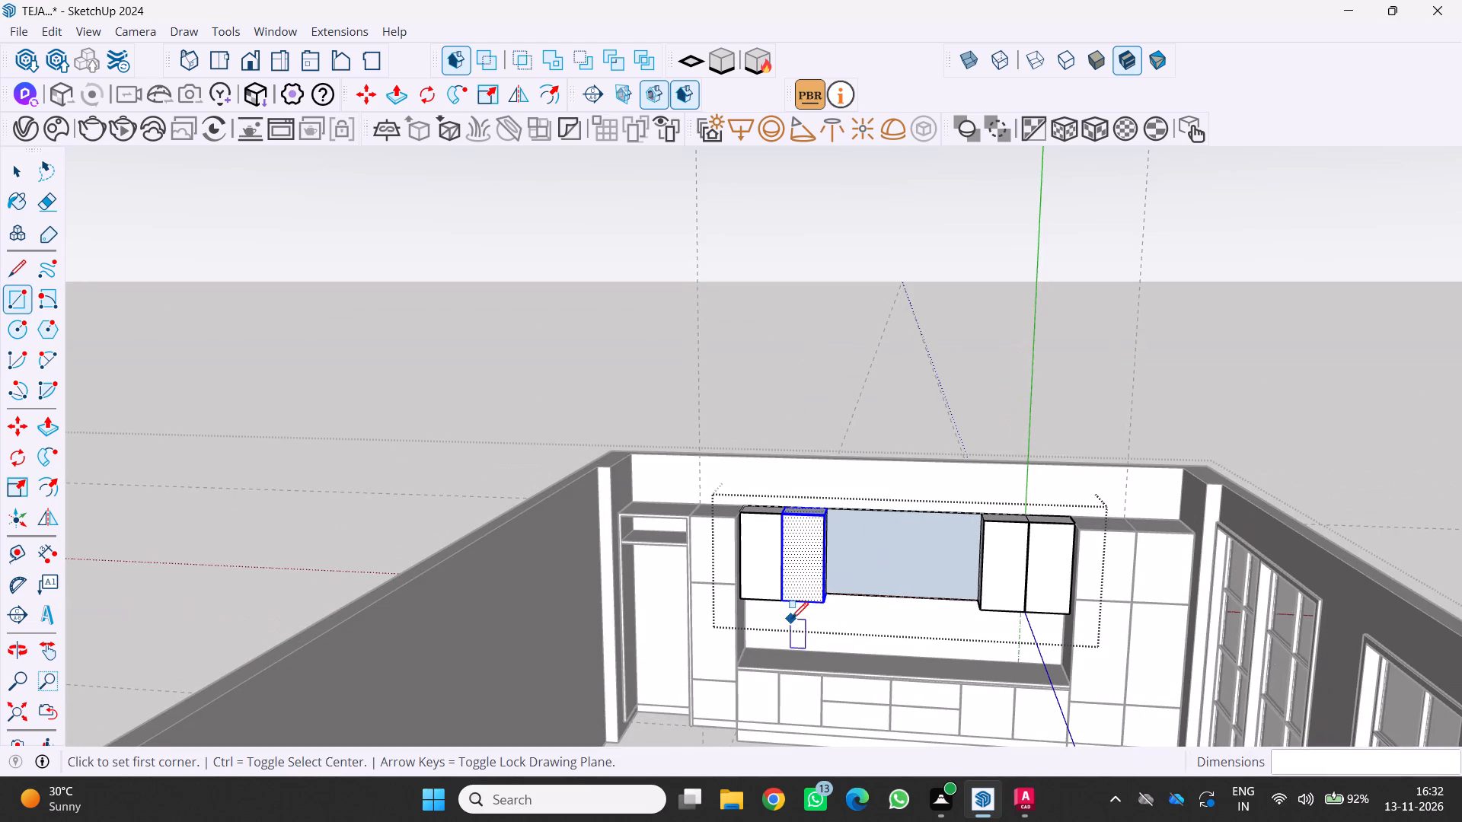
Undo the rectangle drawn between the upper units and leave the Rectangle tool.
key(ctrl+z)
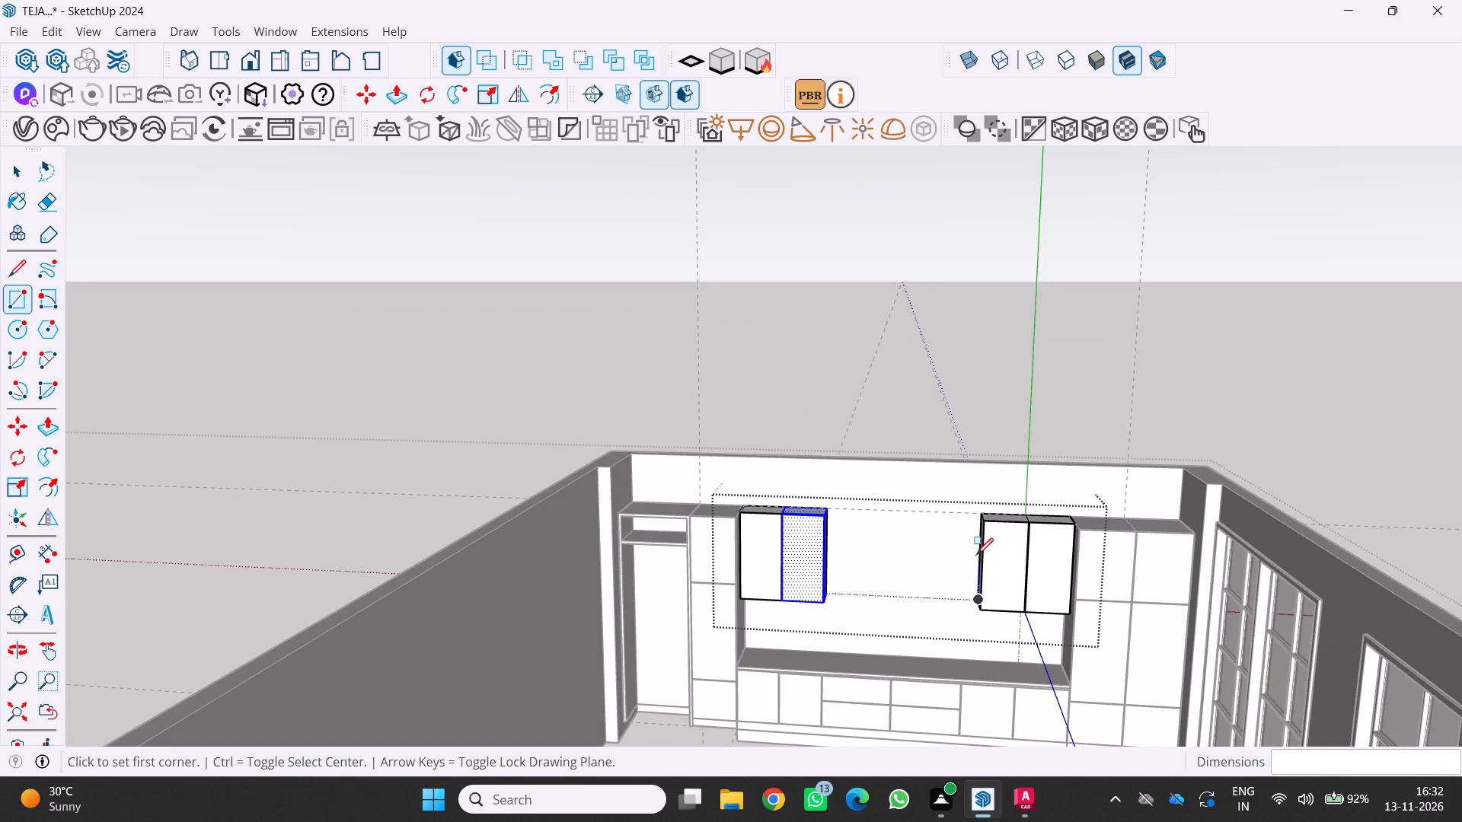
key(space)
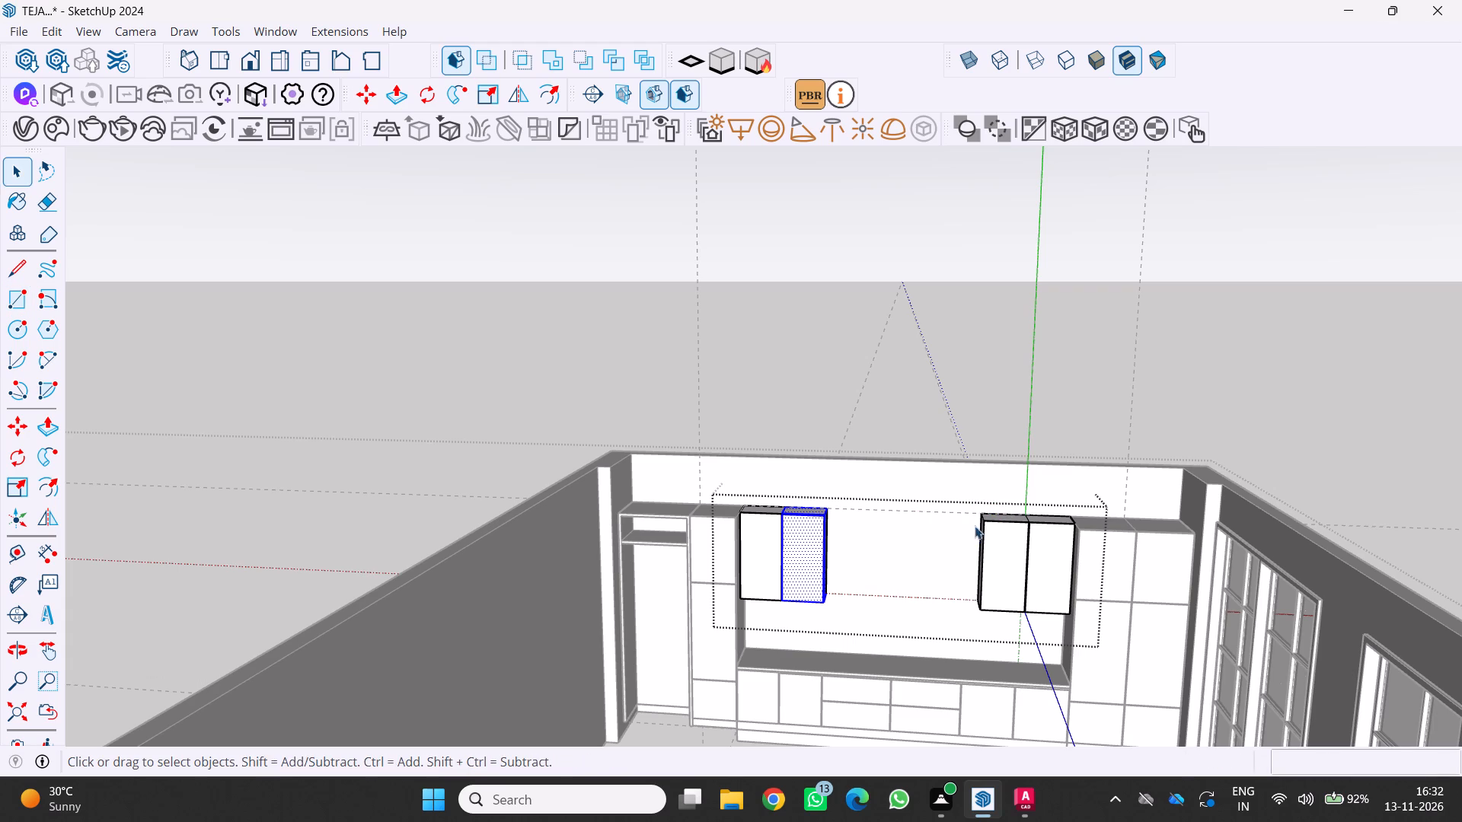
Copy the selected upper unit about 180 cm along the back wall, against the free side of the opposite pair.
middle_drag(1005, 534, 988, 562)
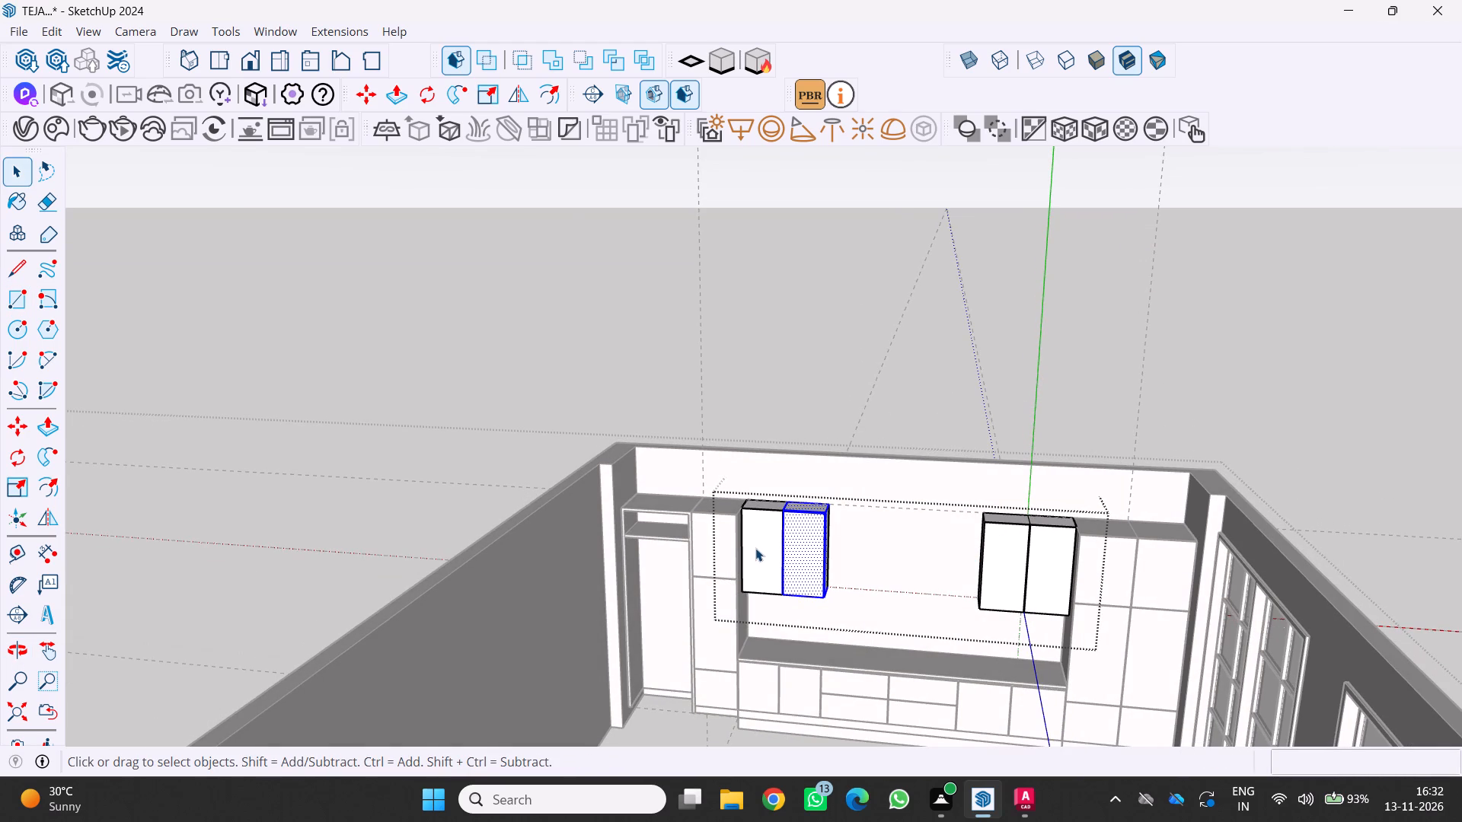
key(m)
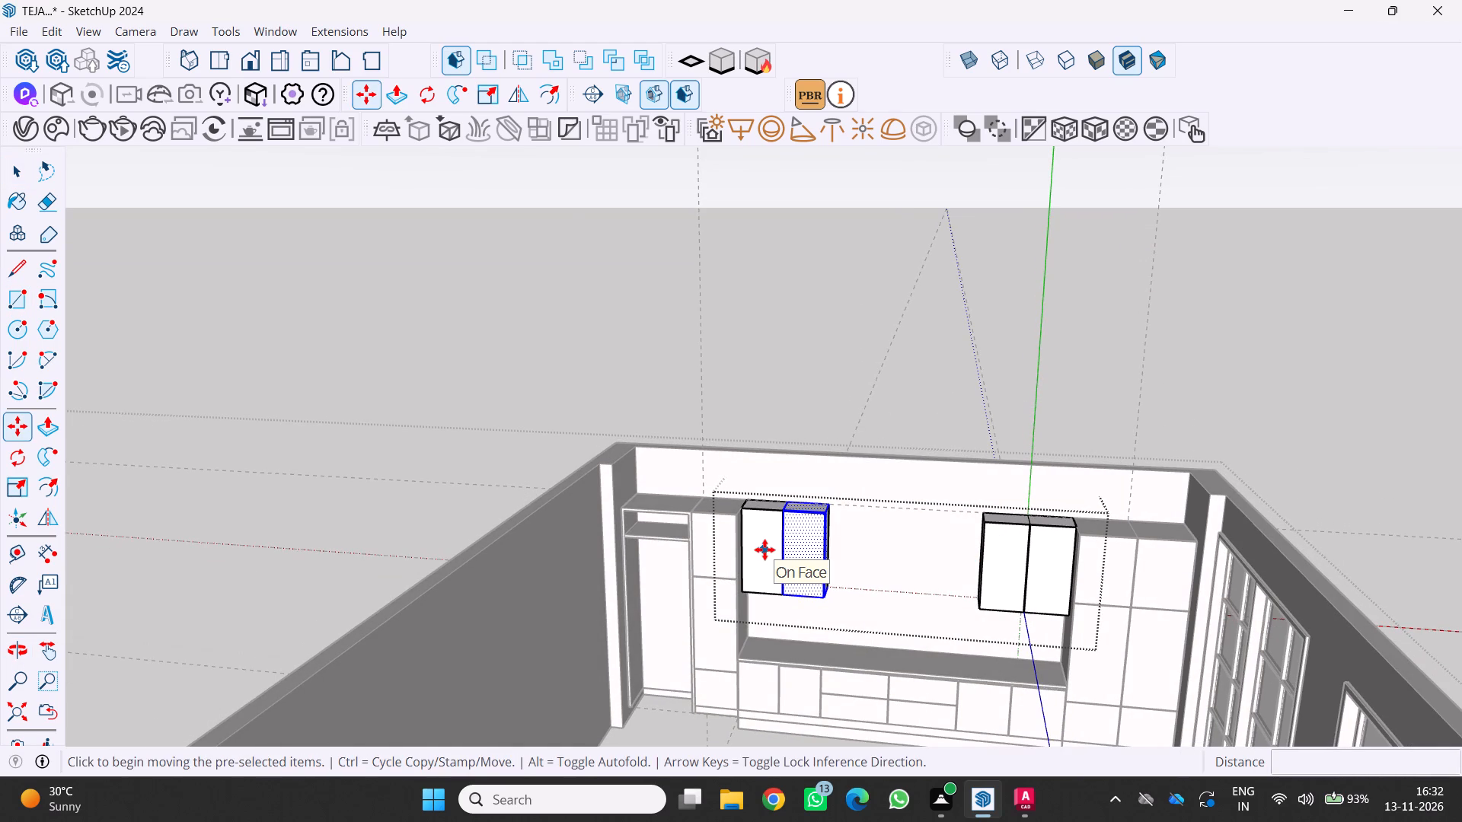
scroll(784, 532, up, 2)
click(844, 499)
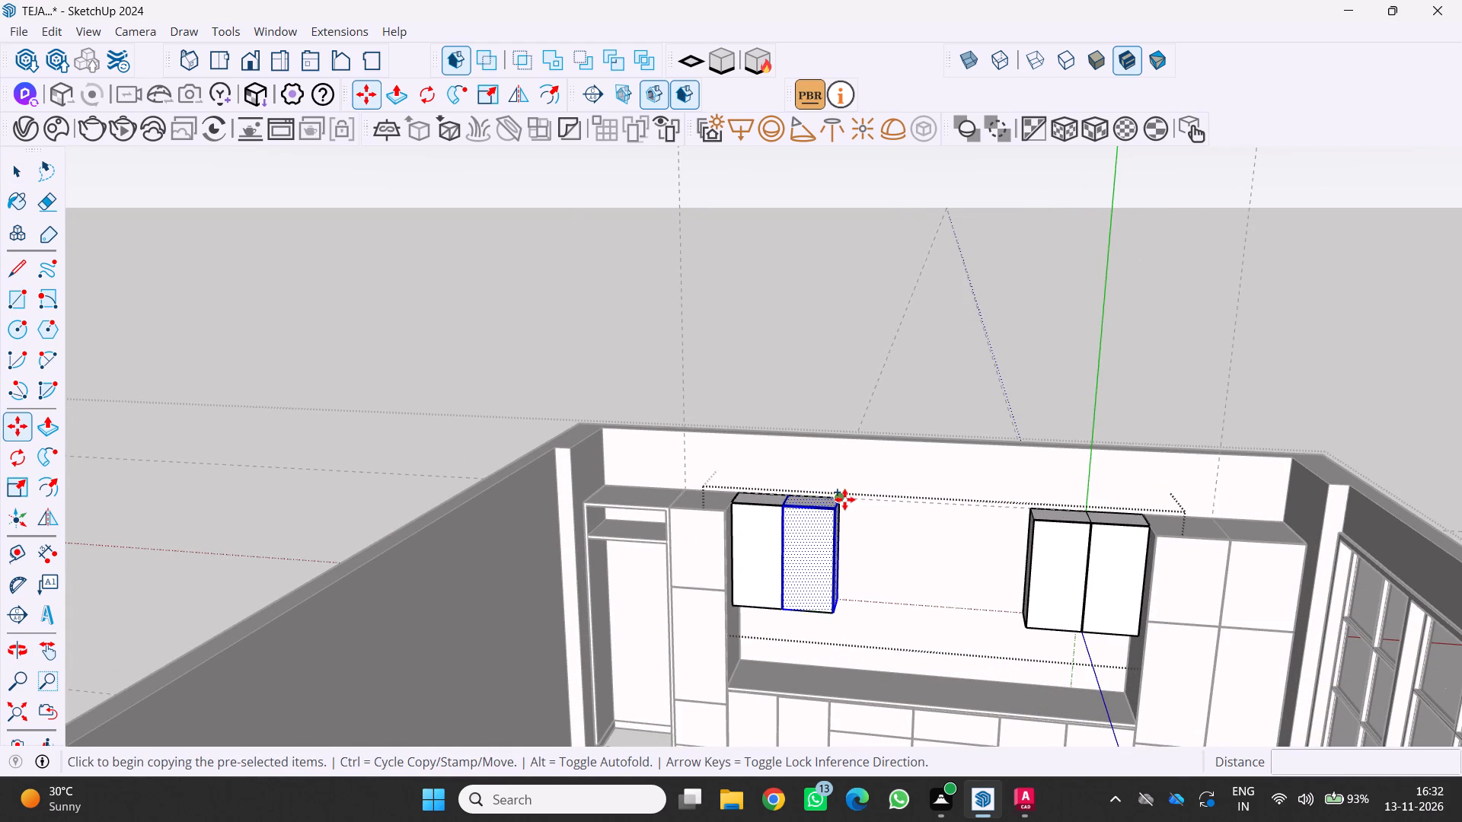
scroll(1026, 500, up, 6)
click(1034, 510)
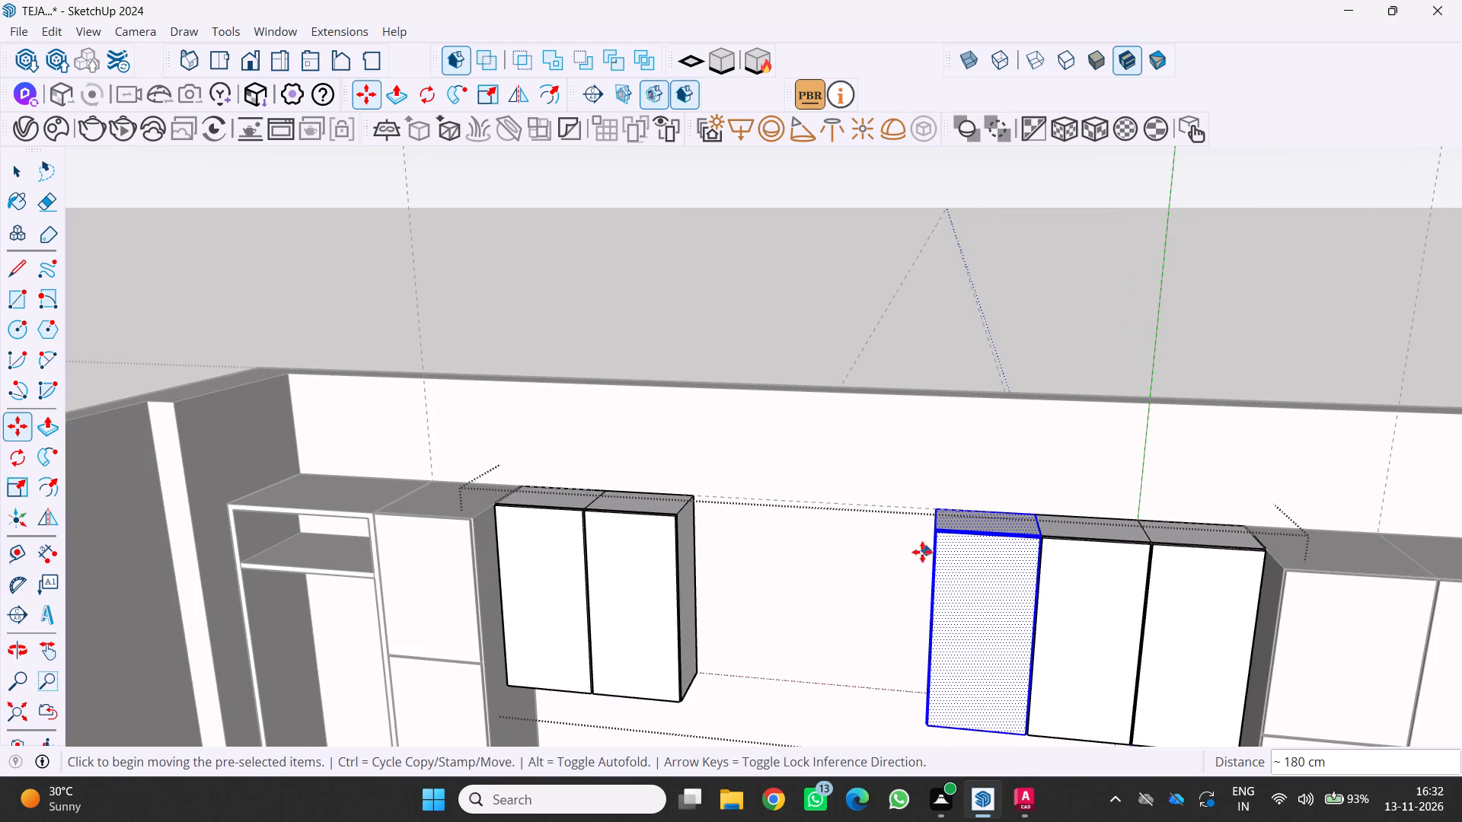
scroll(889, 563, down, 9)
scroll(833, 598, down, 3)
middle_drag(825, 607, 886, 555)
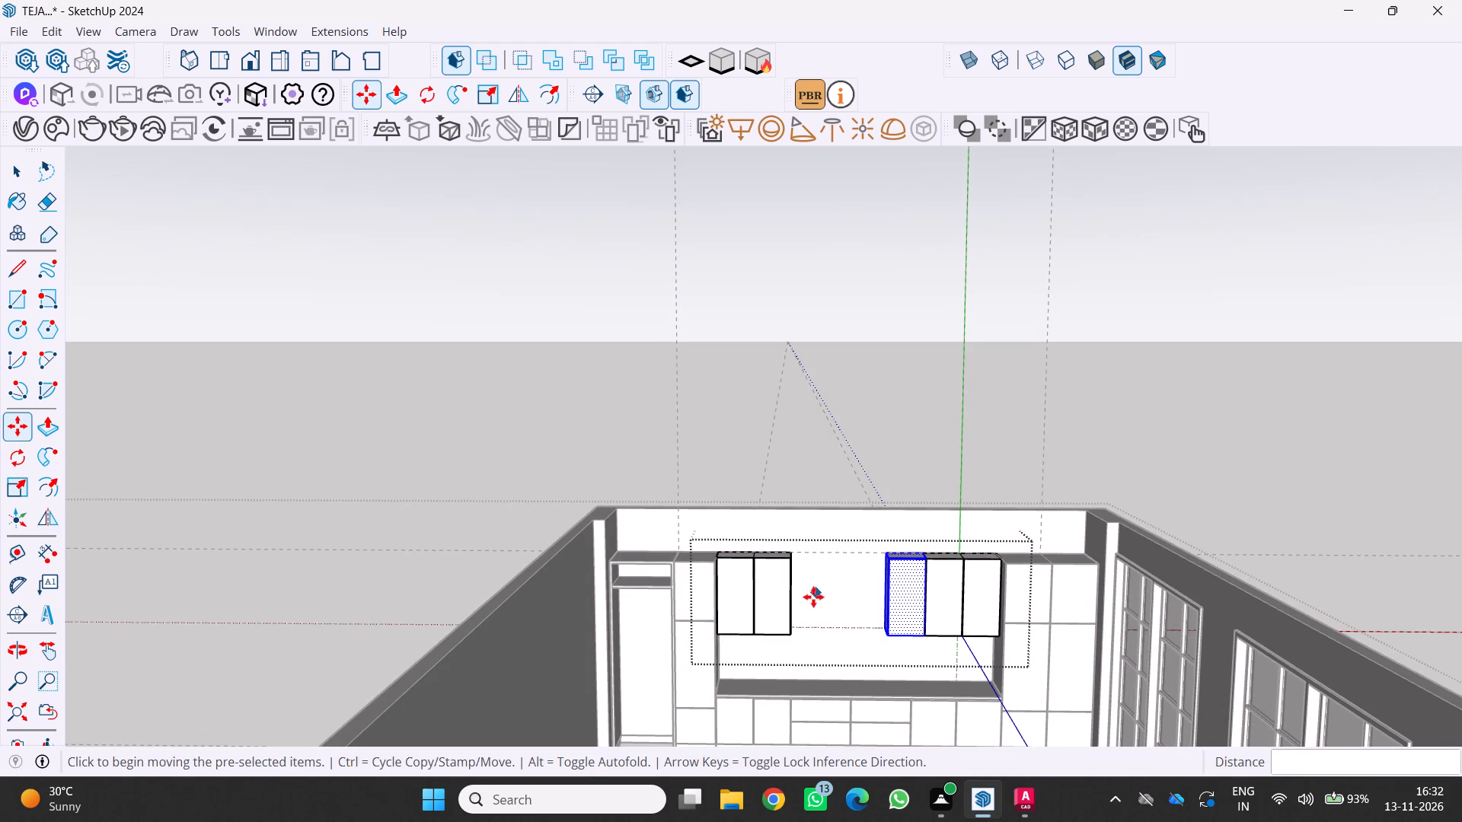
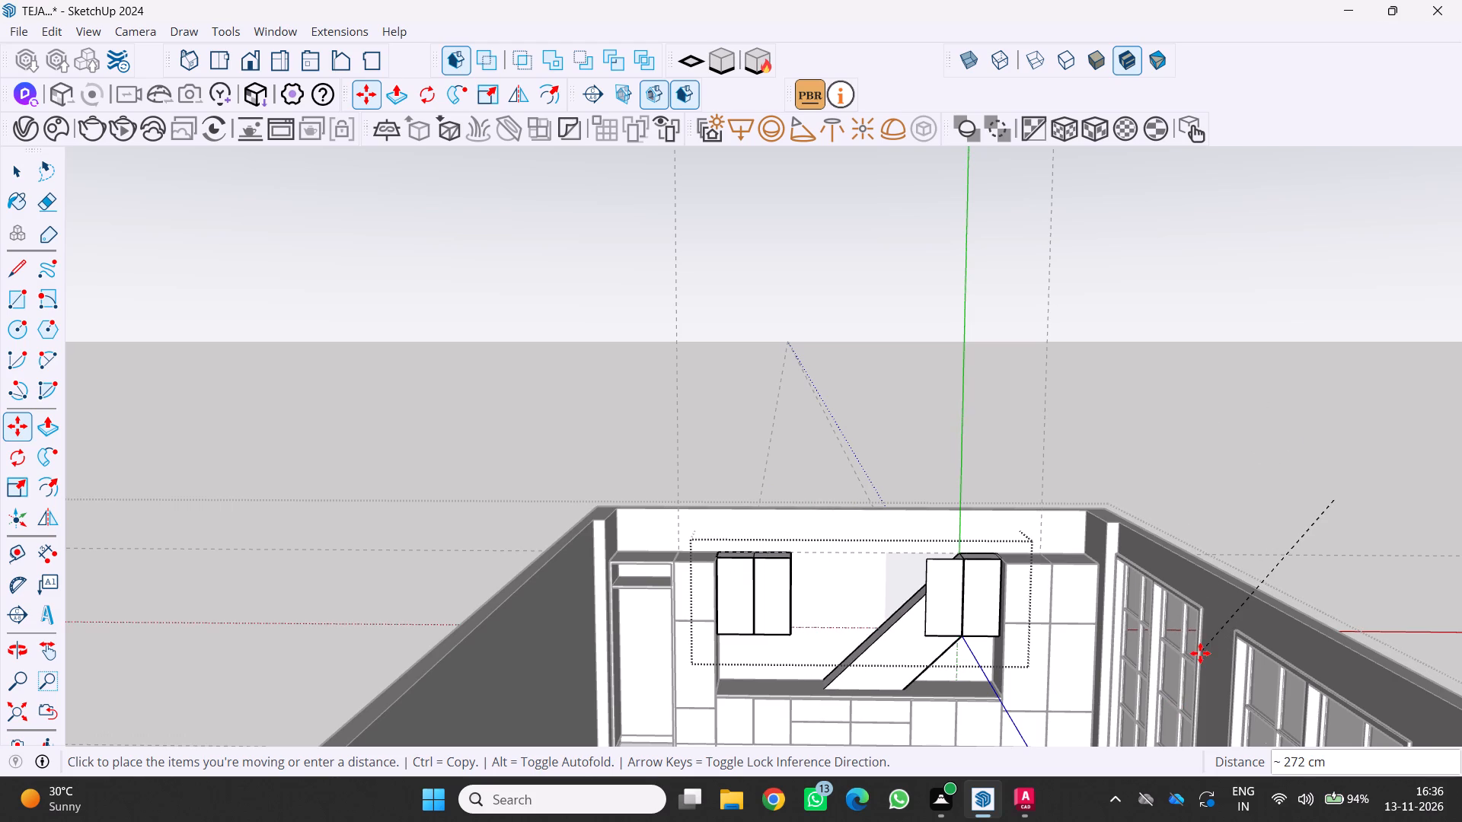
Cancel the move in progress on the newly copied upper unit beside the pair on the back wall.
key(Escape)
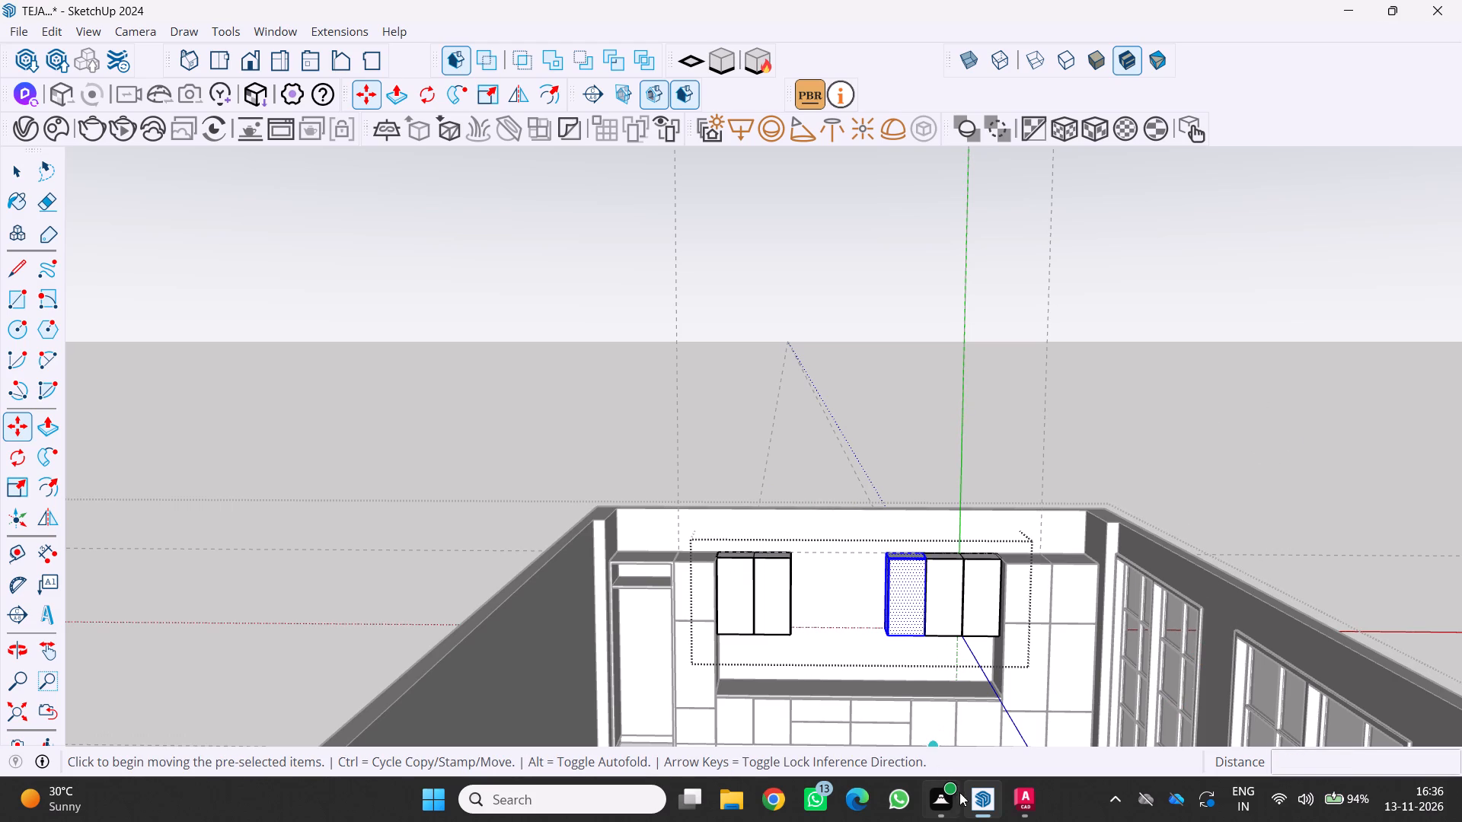
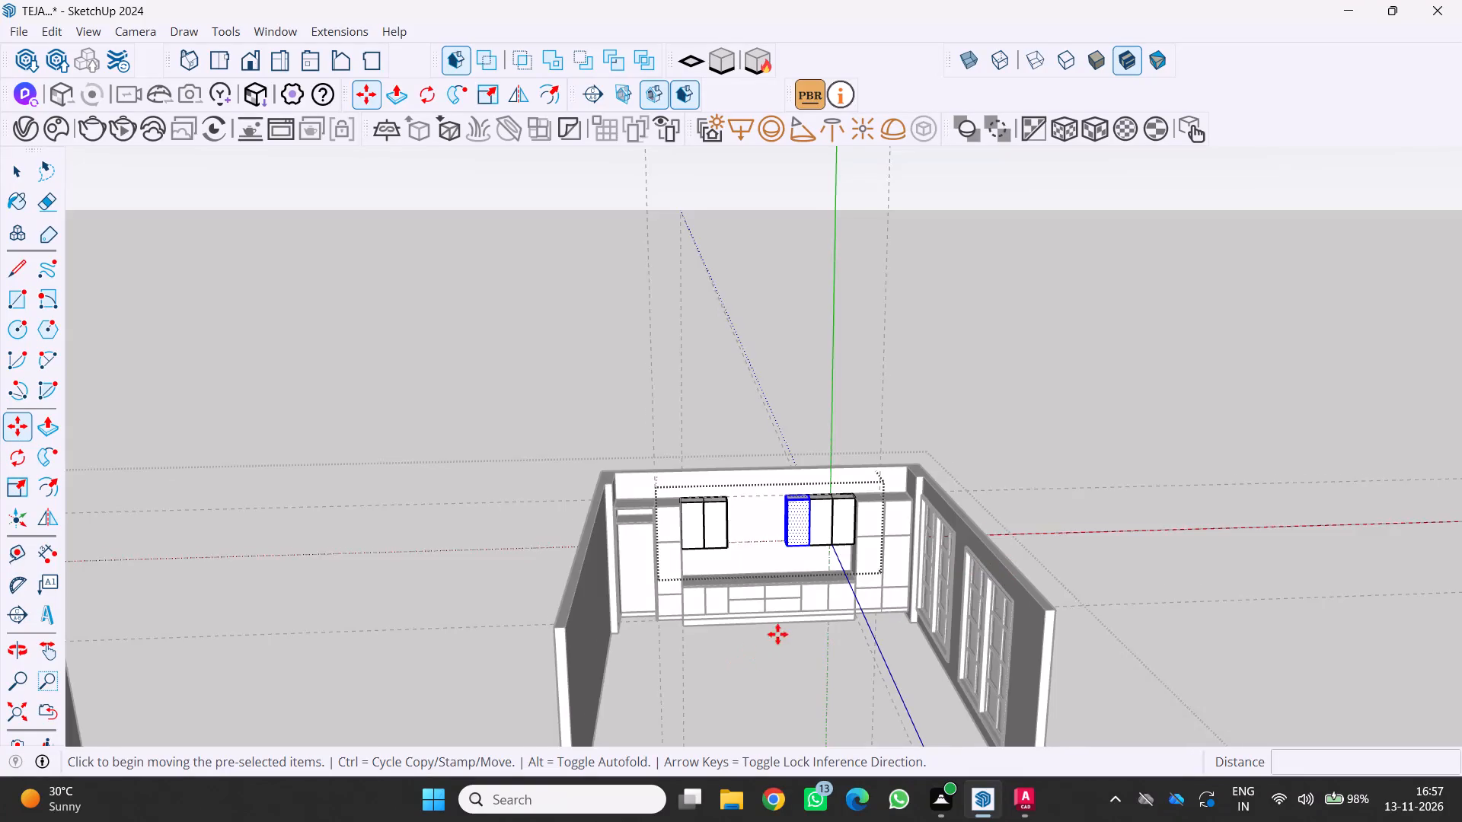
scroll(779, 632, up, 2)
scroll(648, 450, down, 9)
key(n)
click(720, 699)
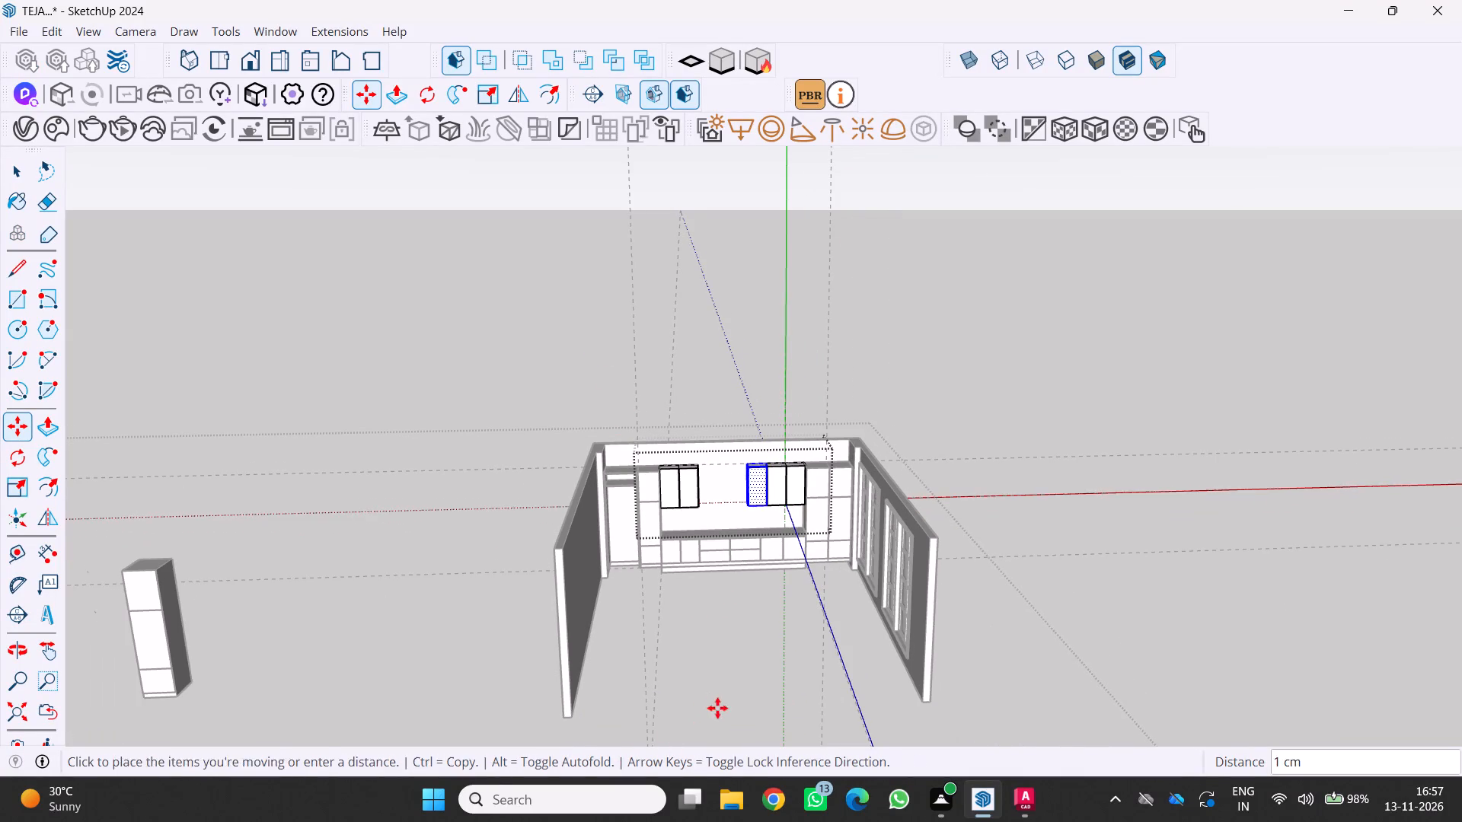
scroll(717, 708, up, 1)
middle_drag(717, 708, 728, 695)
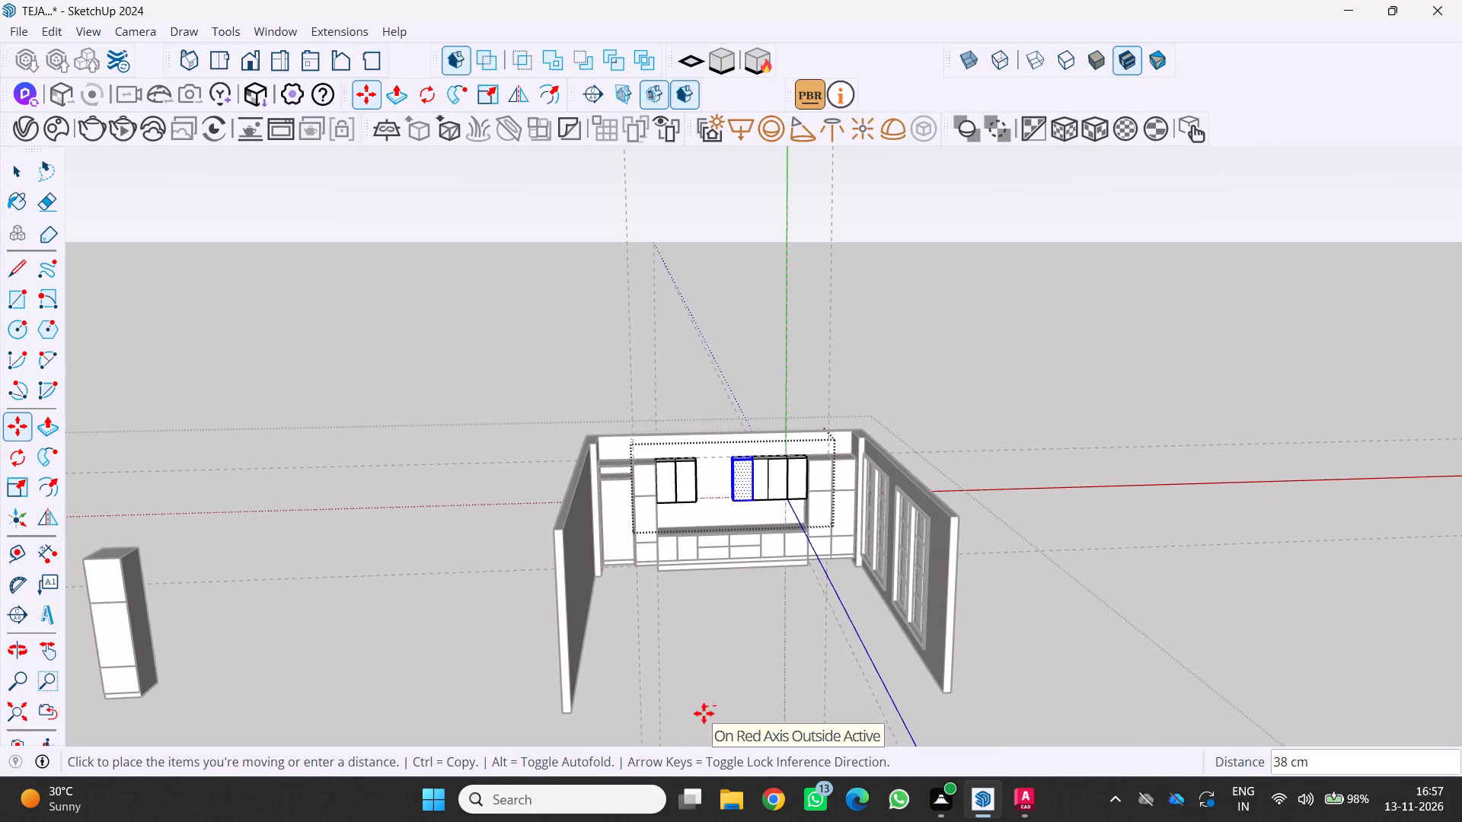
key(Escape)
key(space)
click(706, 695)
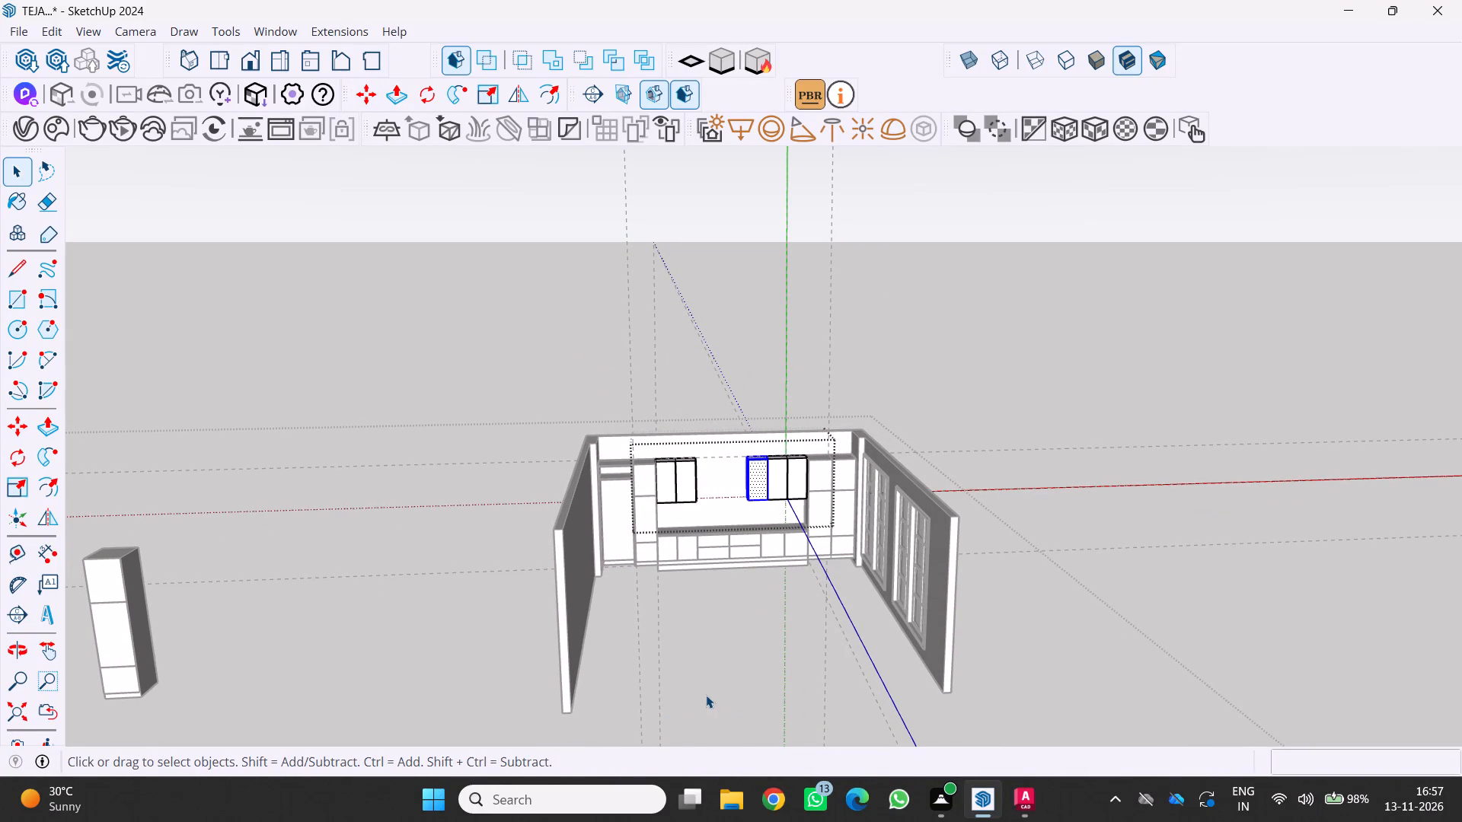
Examine the back wall and the open gap between the two groups of upper units.
scroll(720, 663, up, 3)
middle_drag(793, 535, 810, 409)
scroll(817, 483, up, 1)
middle_drag(732, 469, 653, 557)
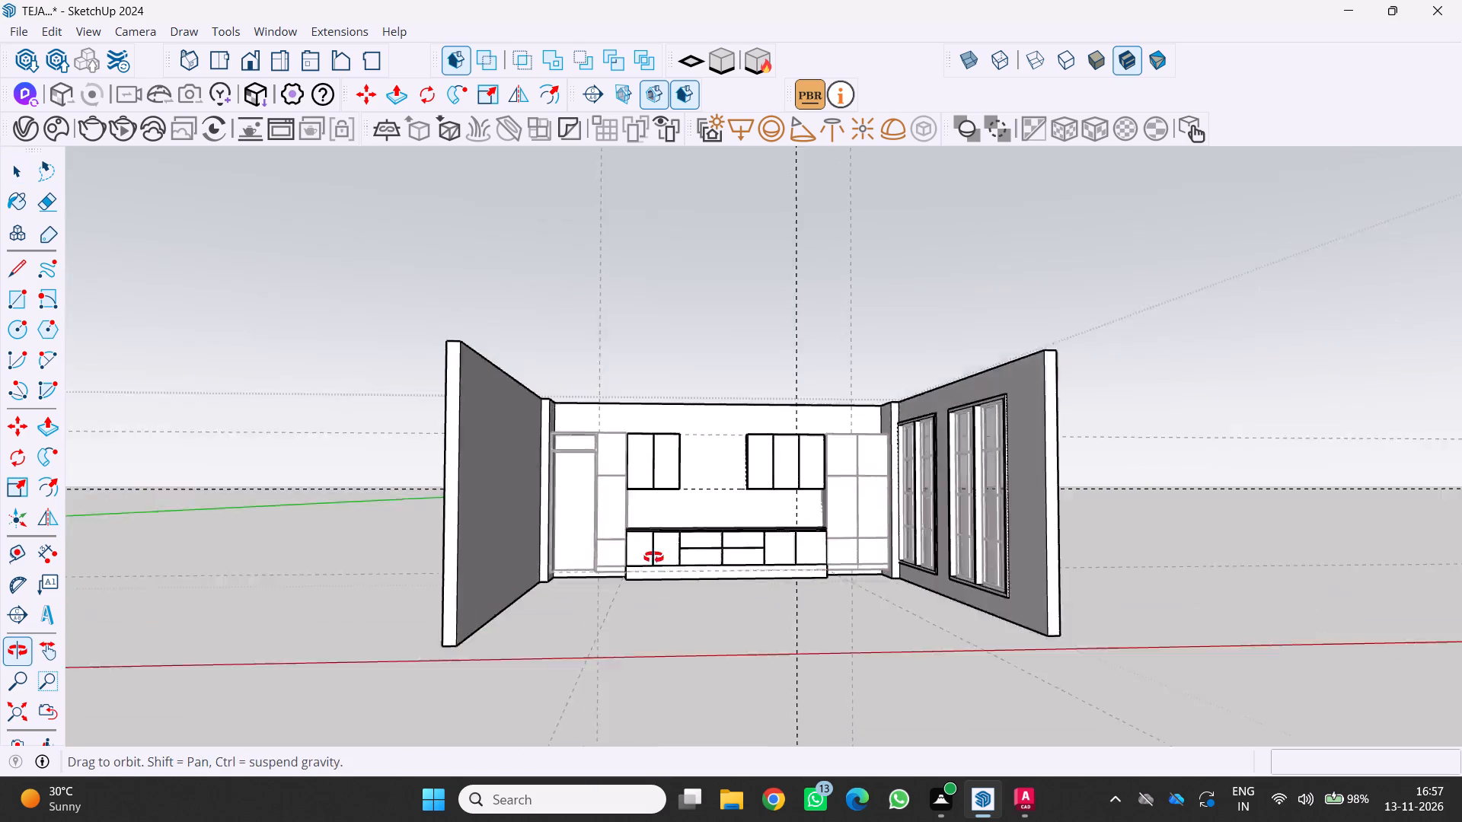
middle_drag(653, 557, 624, 597)
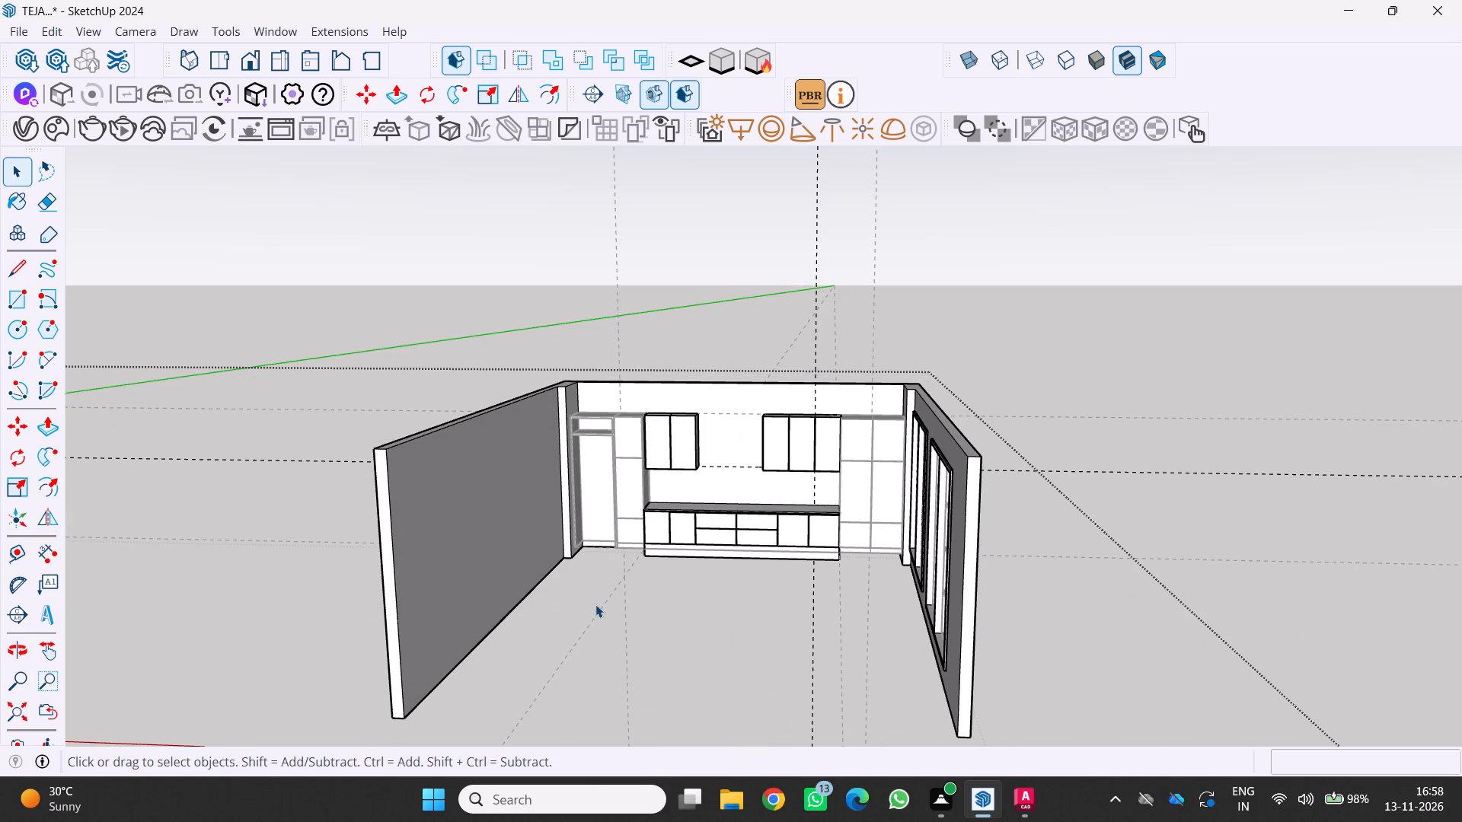
middle_drag(621, 602, 720, 554)
scroll(700, 551, down, 2)
middle_drag(701, 556, 652, 599)
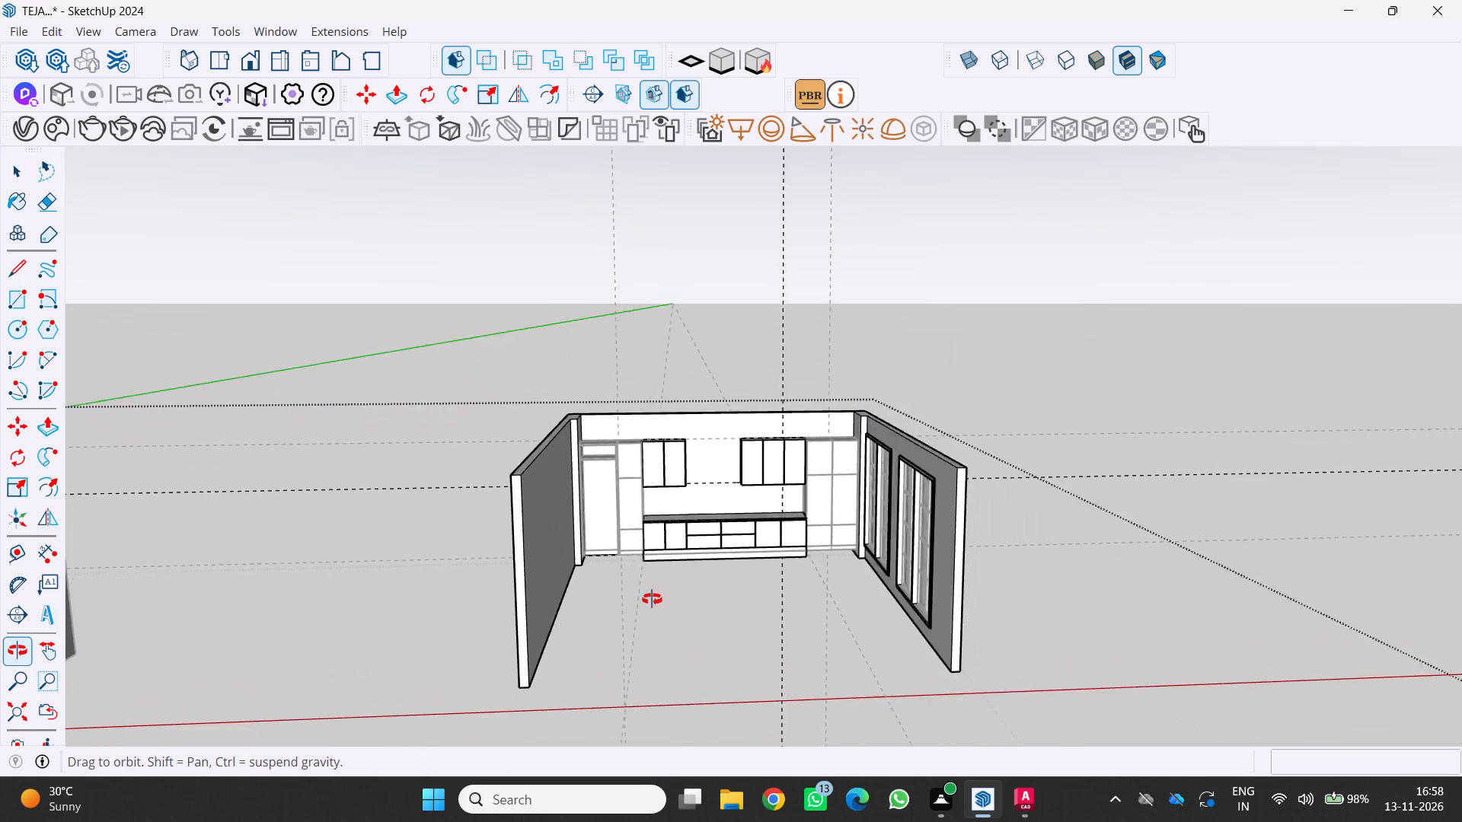
middle_drag(652, 599, 636, 604)
middle_click(636, 604)
middle_drag(646, 604, 648, 633)
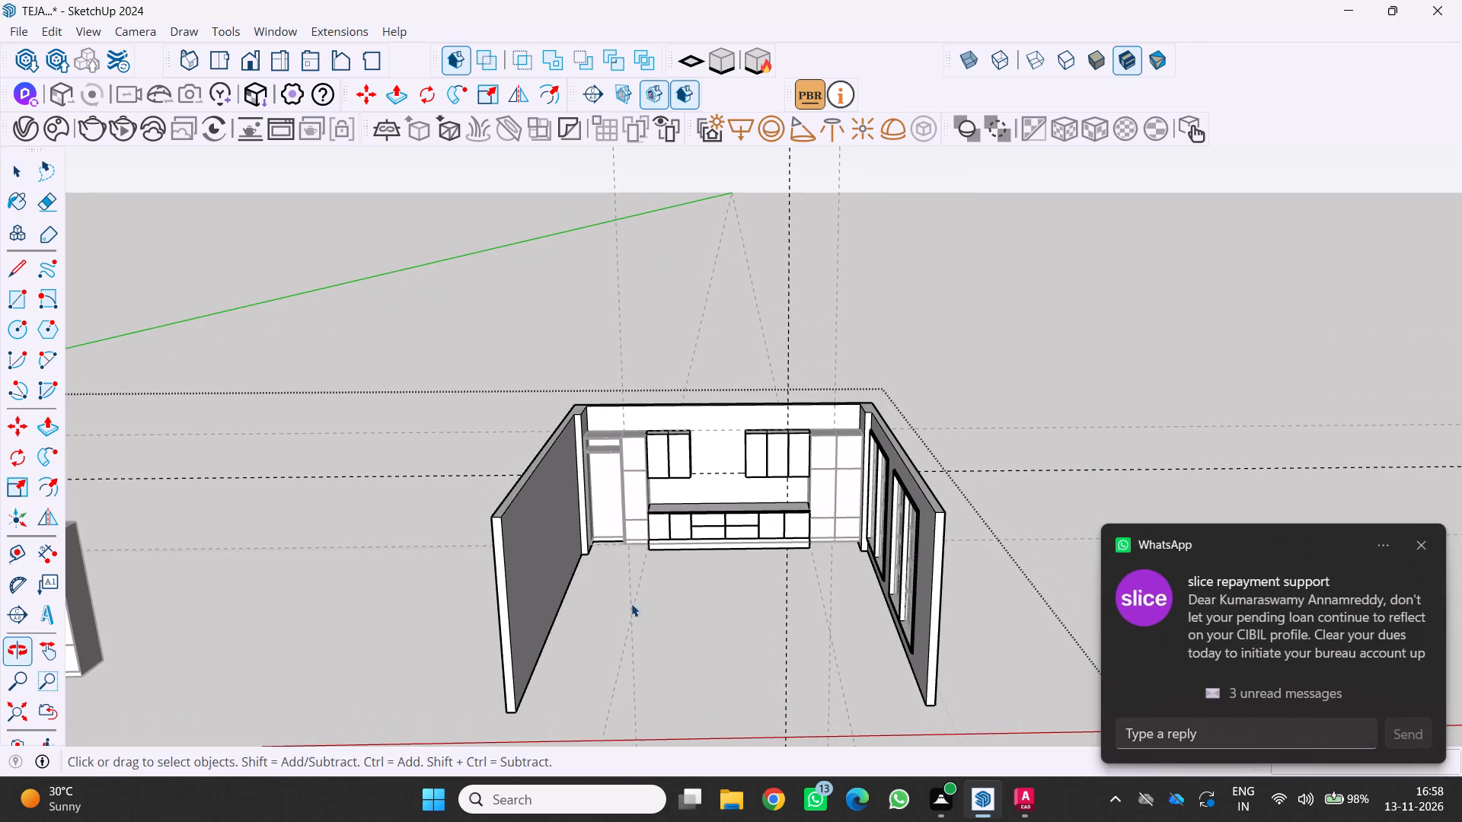
click(1423, 543)
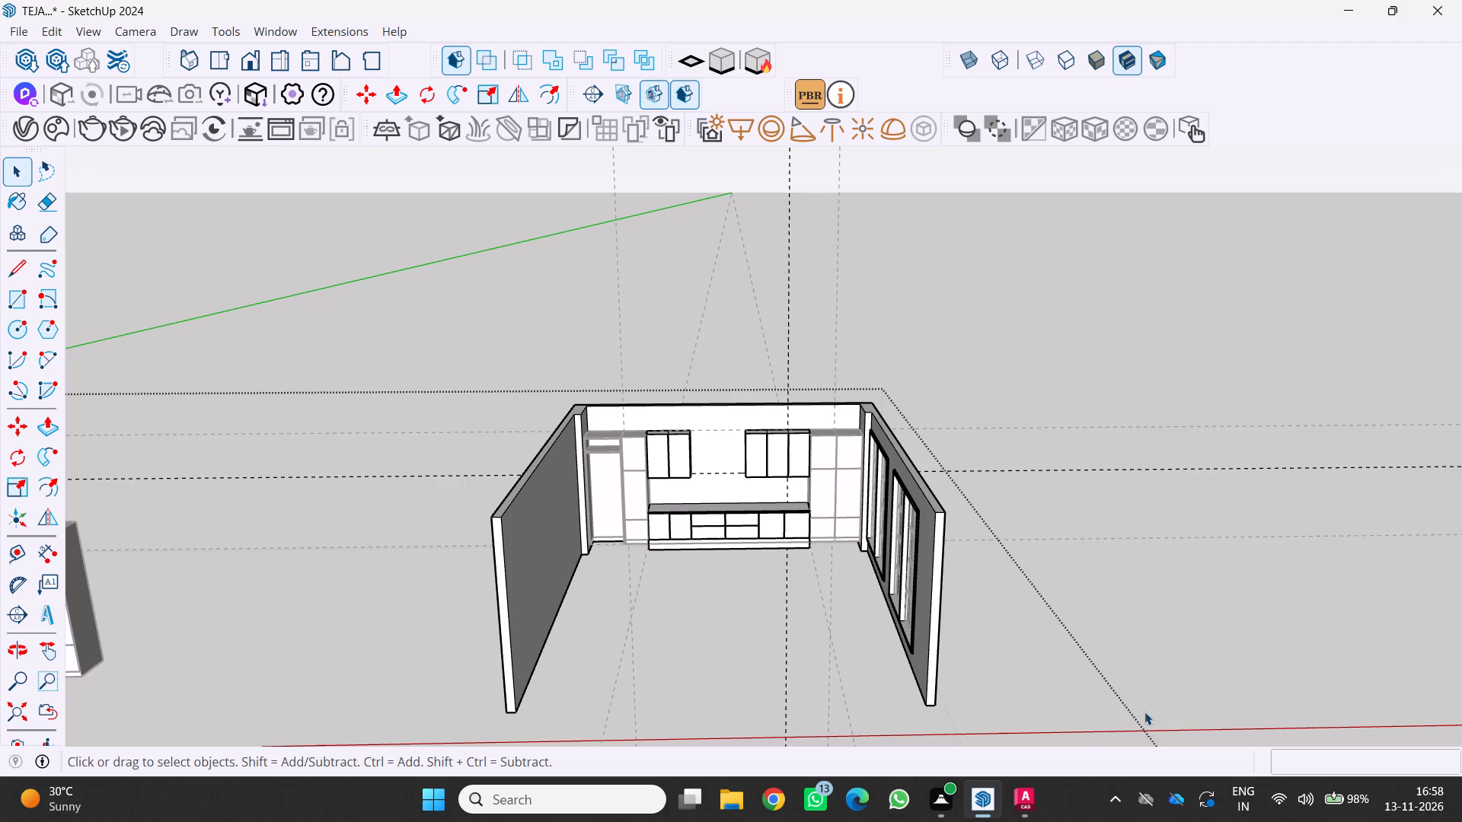
middle_drag(1143, 713, 1144, 730)
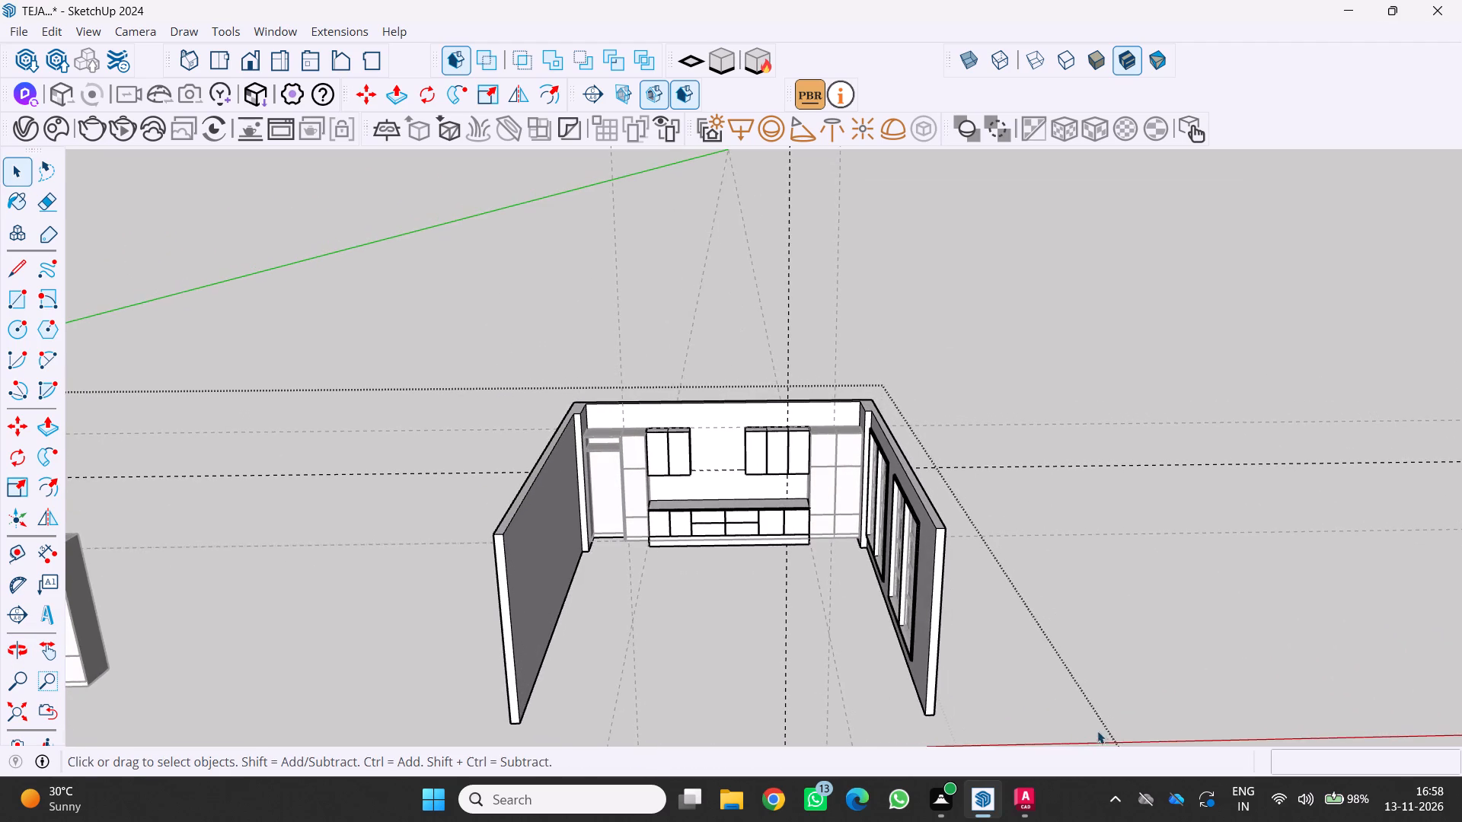
Draw a rectangle of about 130 by 106 cm on the back wall, filling the gap between the two groups of upper units.
scroll(978, 663, up, 1)
scroll(741, 543, up, 1)
scroll(683, 401, up, 4)
middle_drag(677, 405, 678, 384)
scroll(677, 405, up, 1)
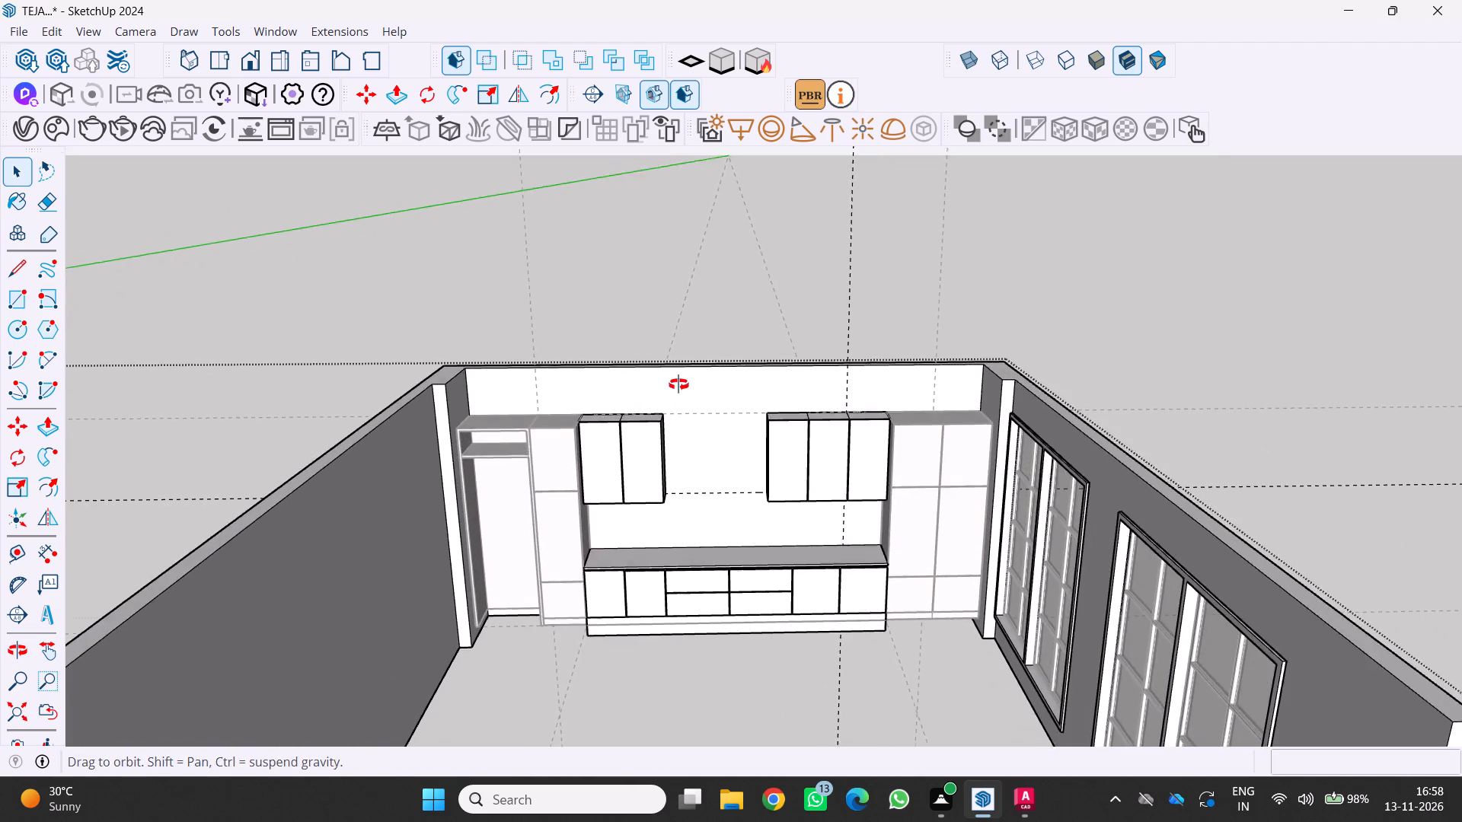
middle_drag(678, 384, 676, 371)
middle_drag(688, 462, 650, 453)
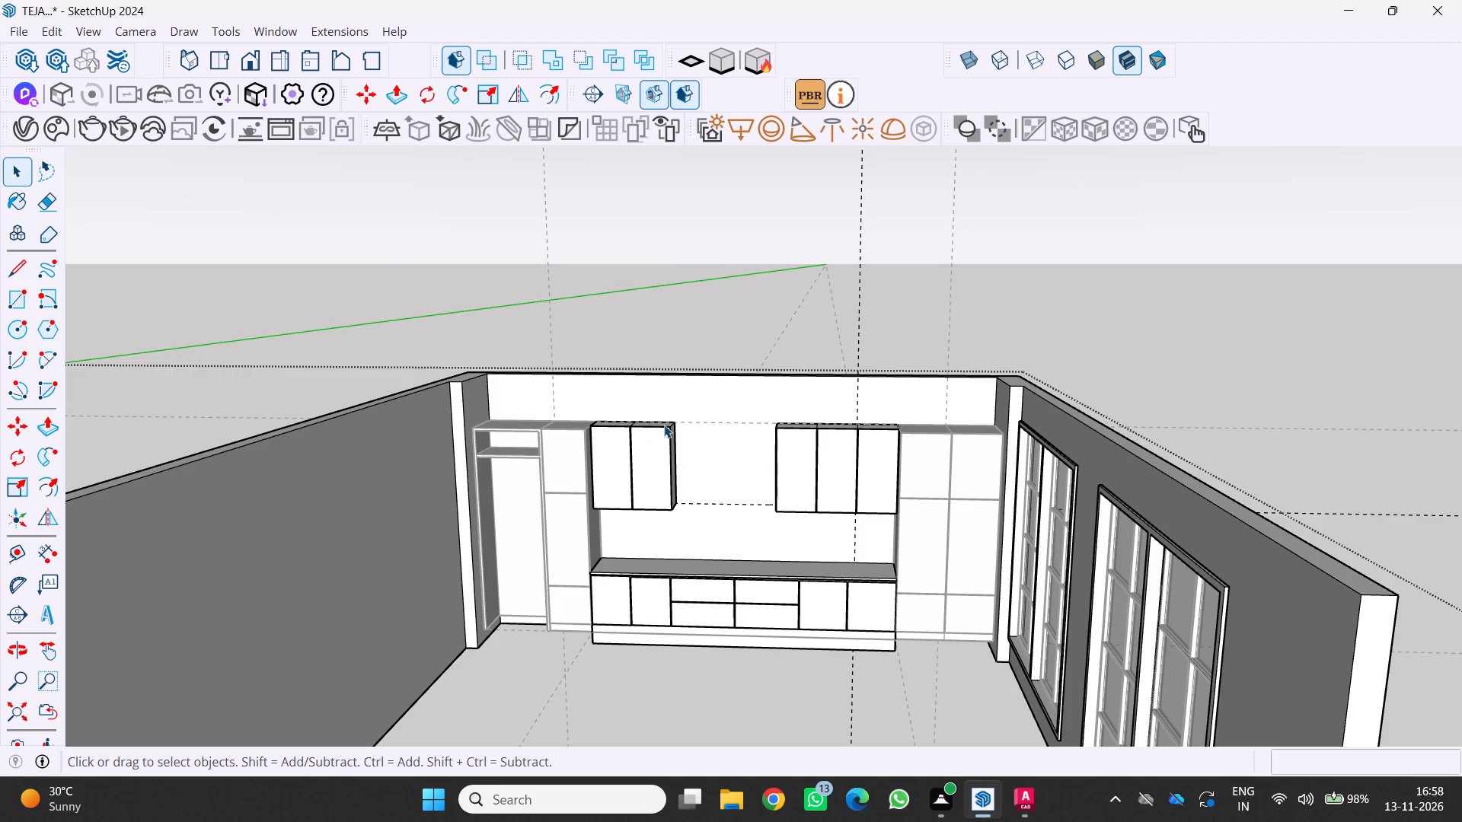
scroll(682, 425, up, 2)
key(r)
scroll(691, 418, up, 3)
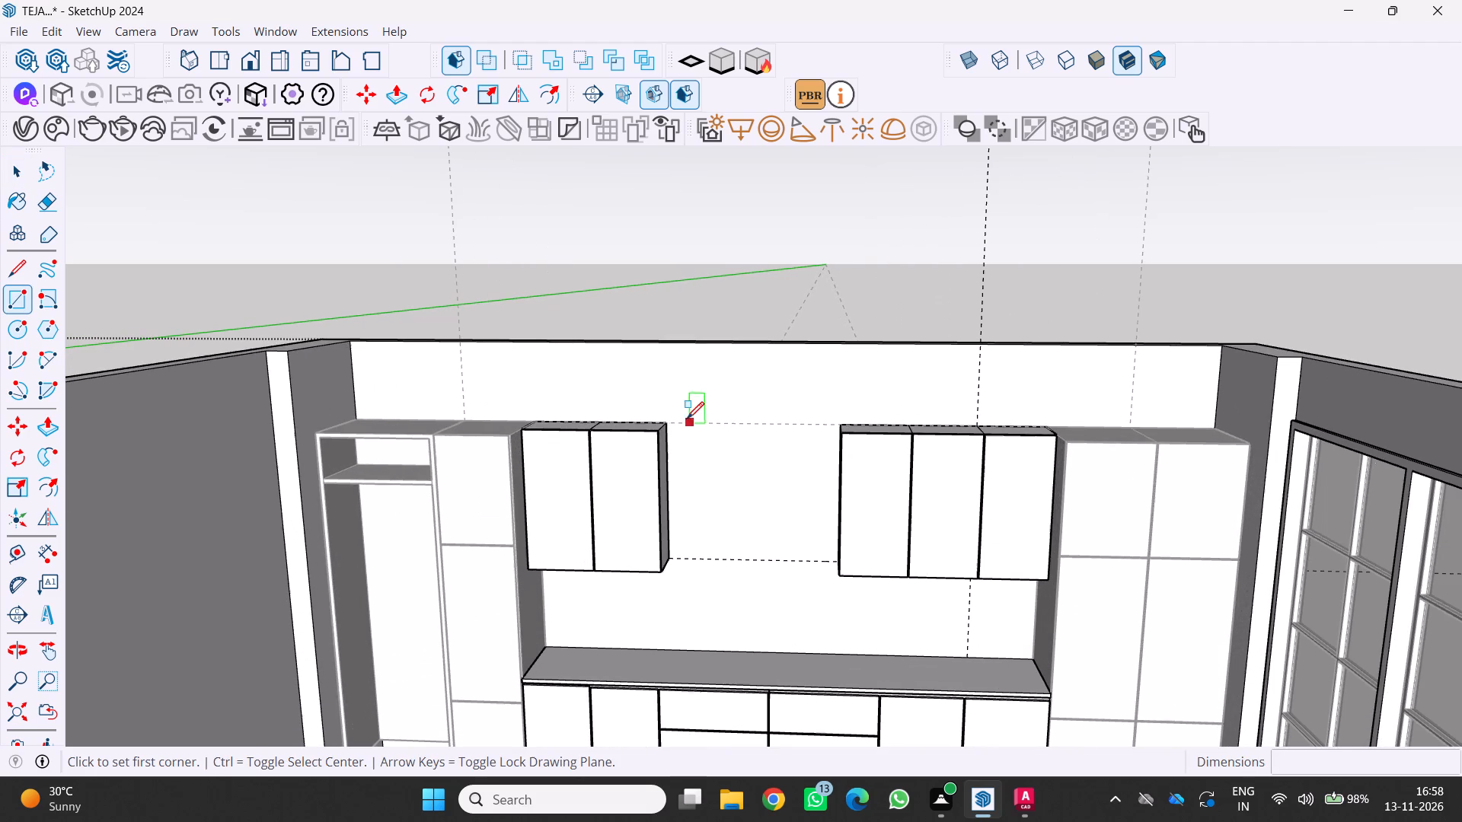
click(667, 422)
scroll(797, 557, up, 2)
middle_drag(803, 559, 895, 537)
scroll(808, 589, up, 6)
click(856, 541)
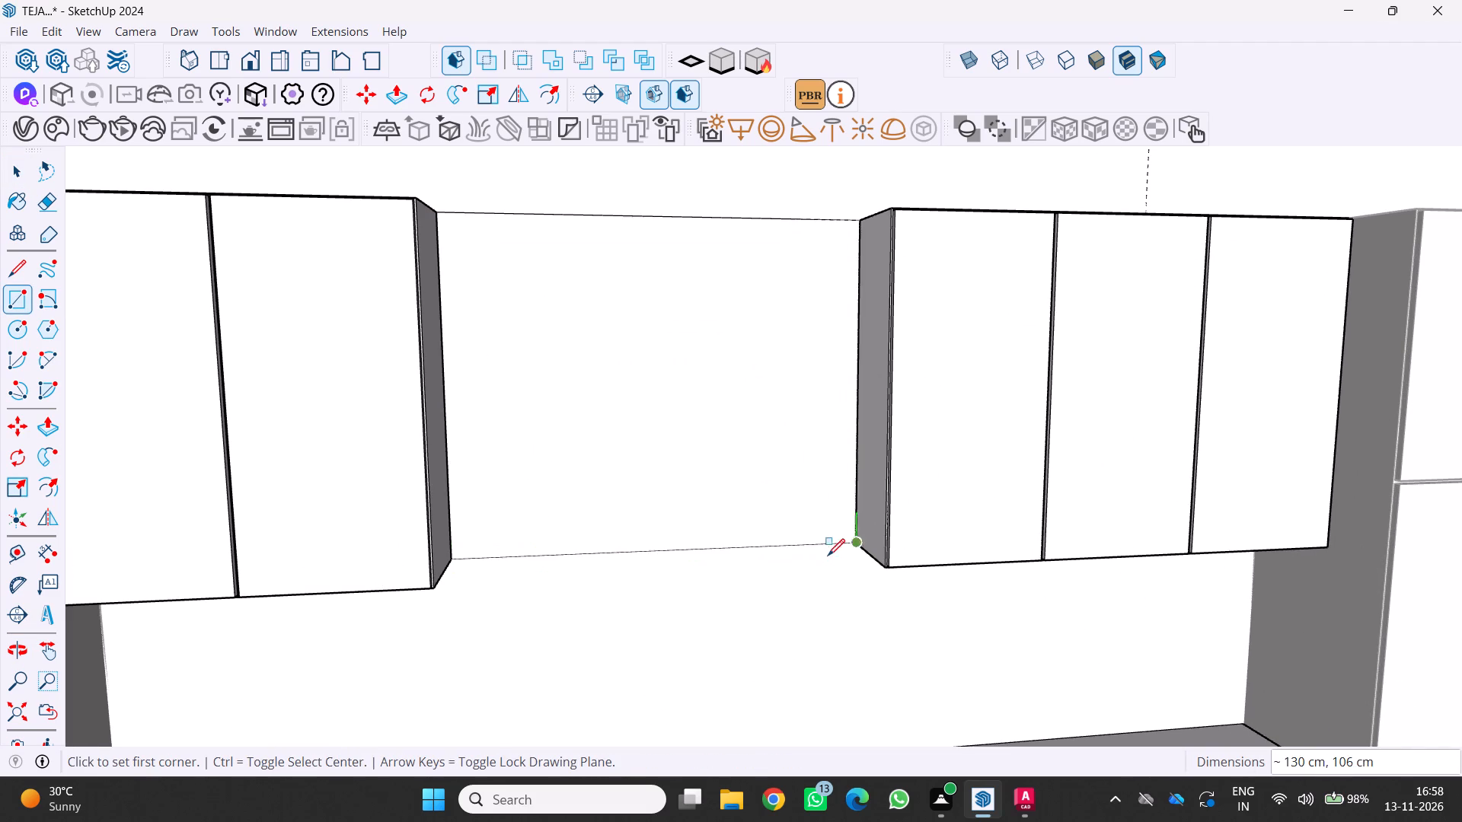
Extrude the gap rectangle 34 cm out from the wall to line up with the fronts of the neighbouring upper units.
scroll(819, 559, down, 9)
middle_drag(800, 571, 726, 603)
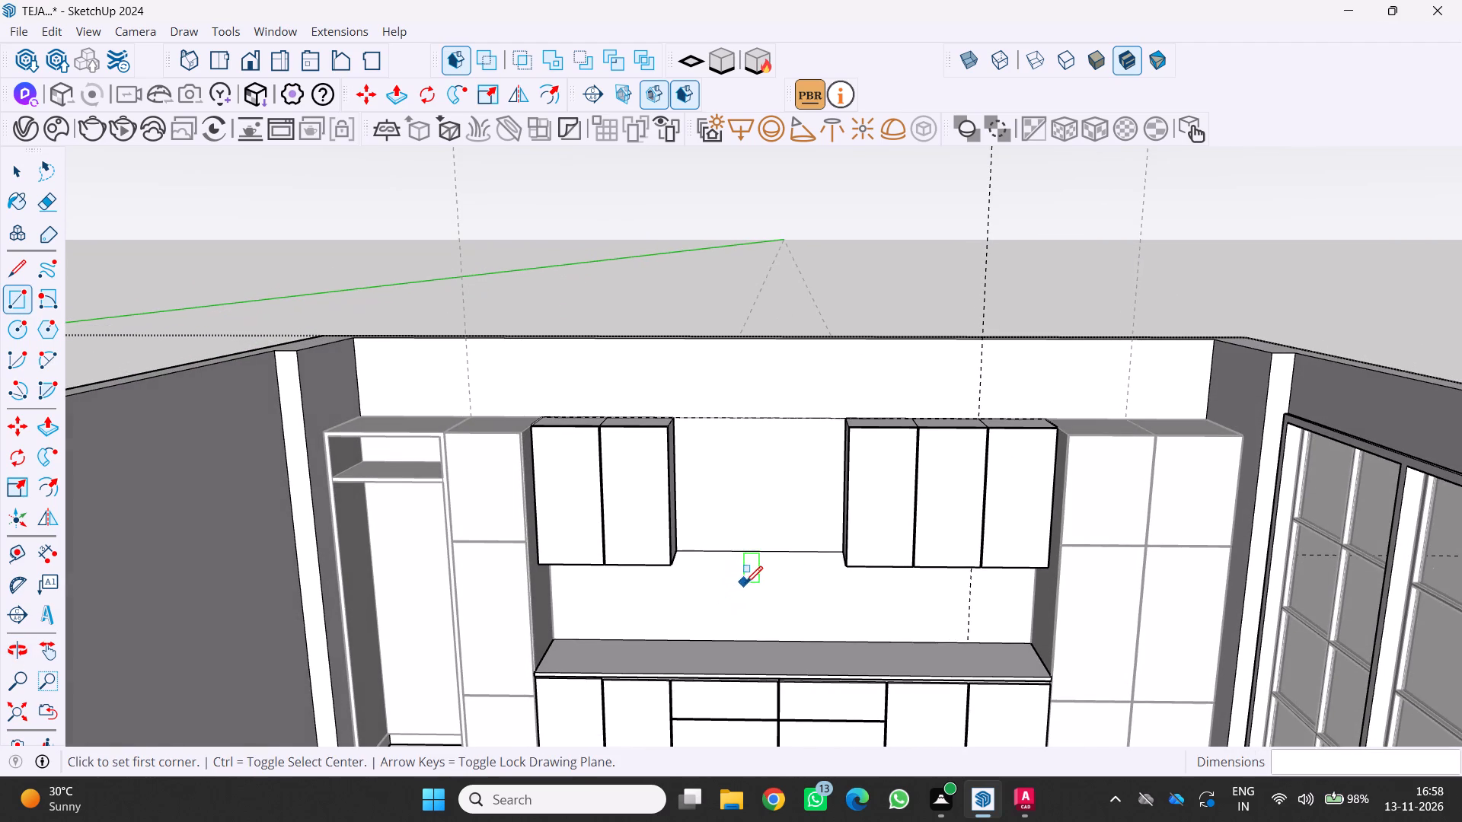
key(p)
click(764, 485)
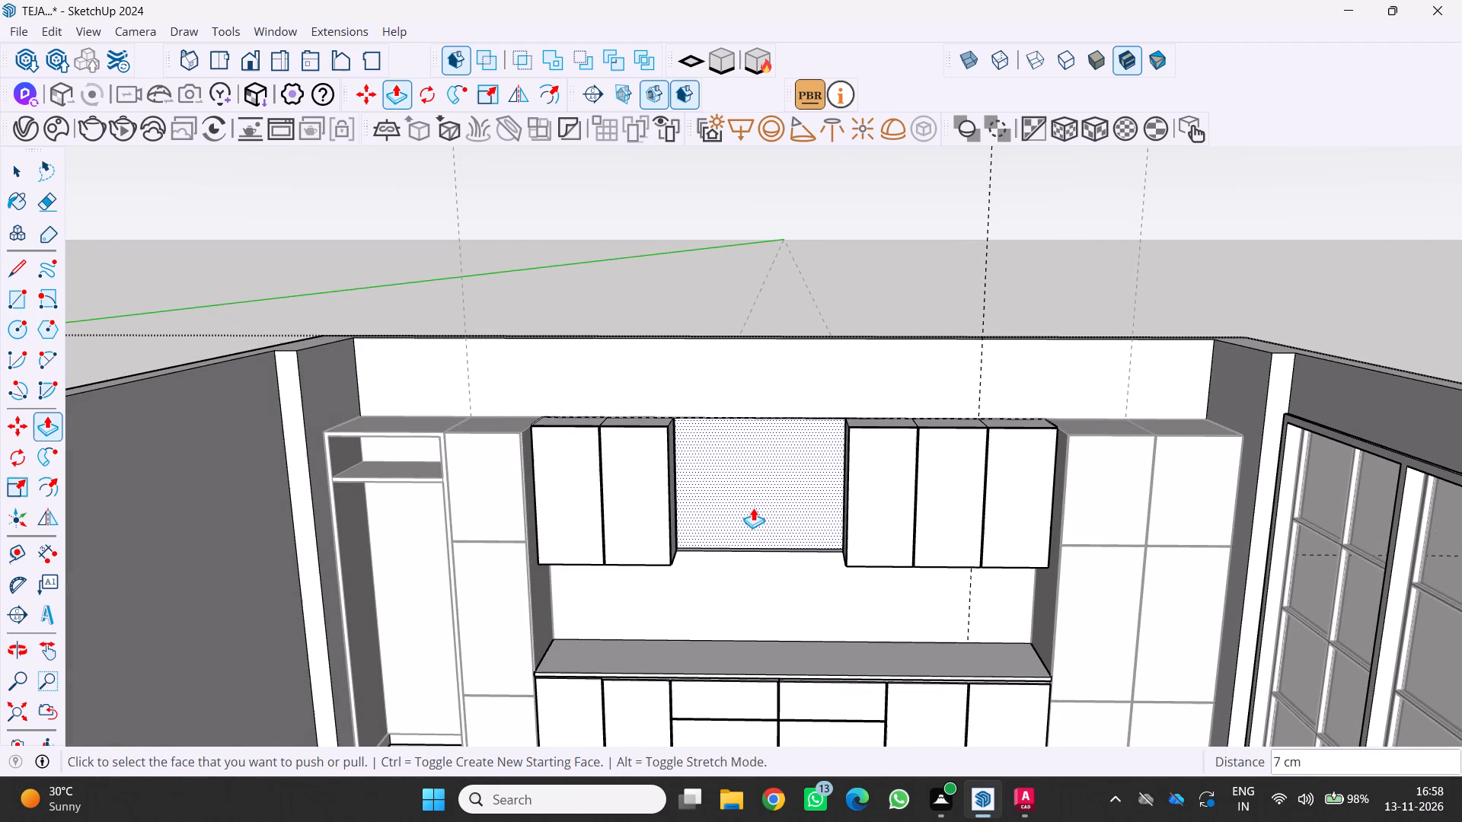
key(ctrl+z)
drag(745, 493, 752, 495)
click(787, 483)
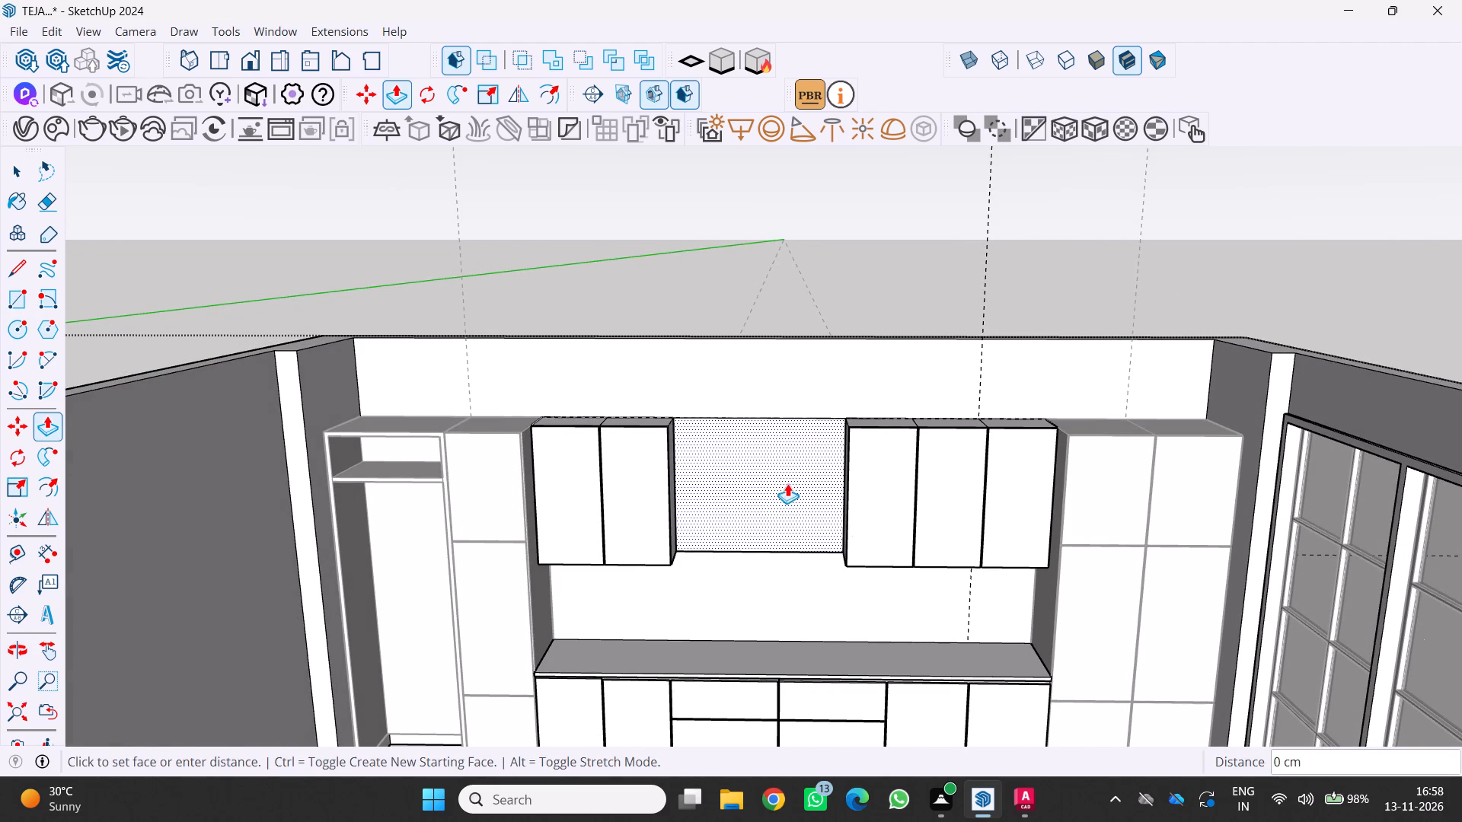
click(865, 470)
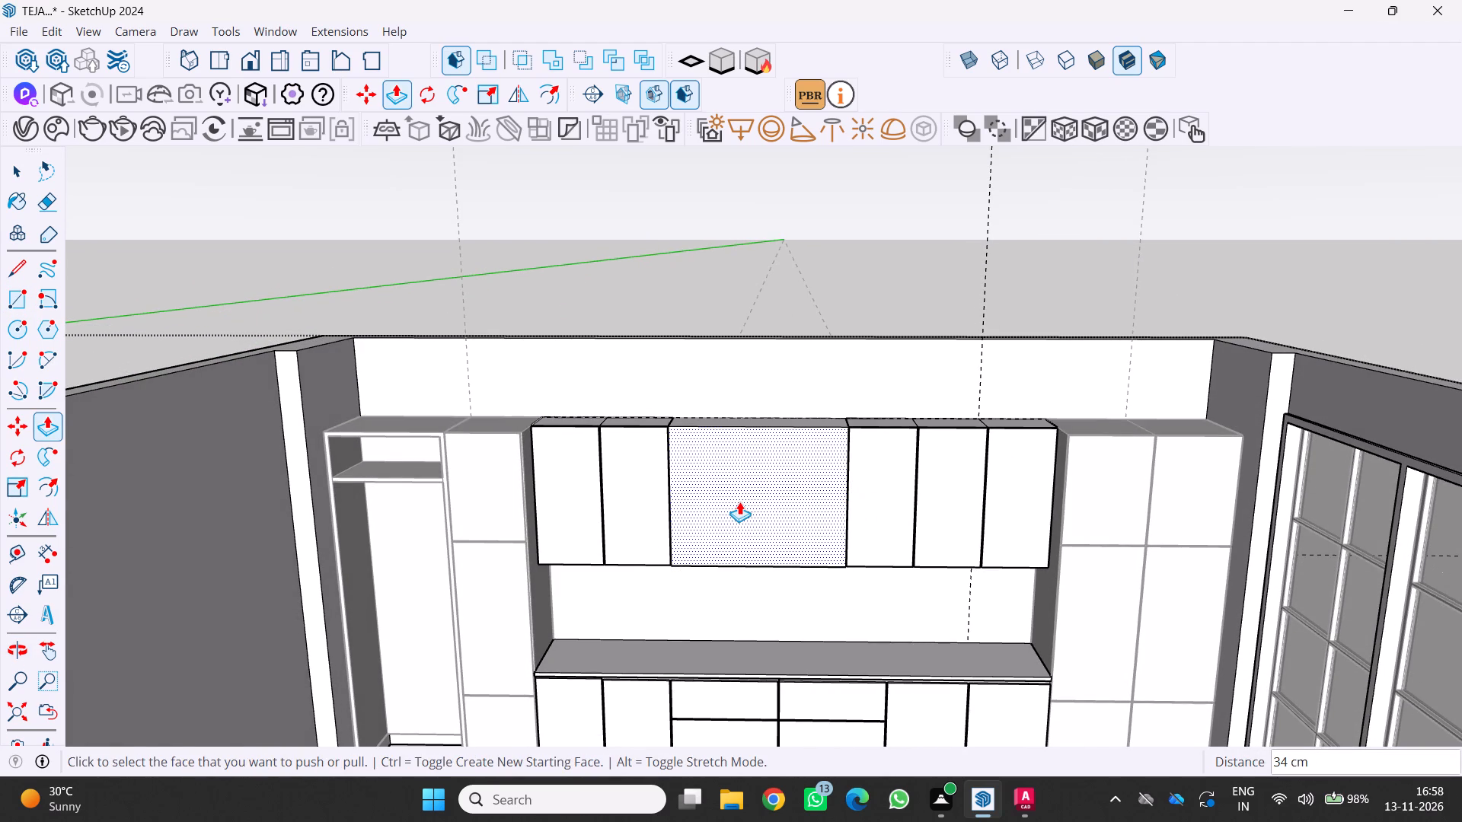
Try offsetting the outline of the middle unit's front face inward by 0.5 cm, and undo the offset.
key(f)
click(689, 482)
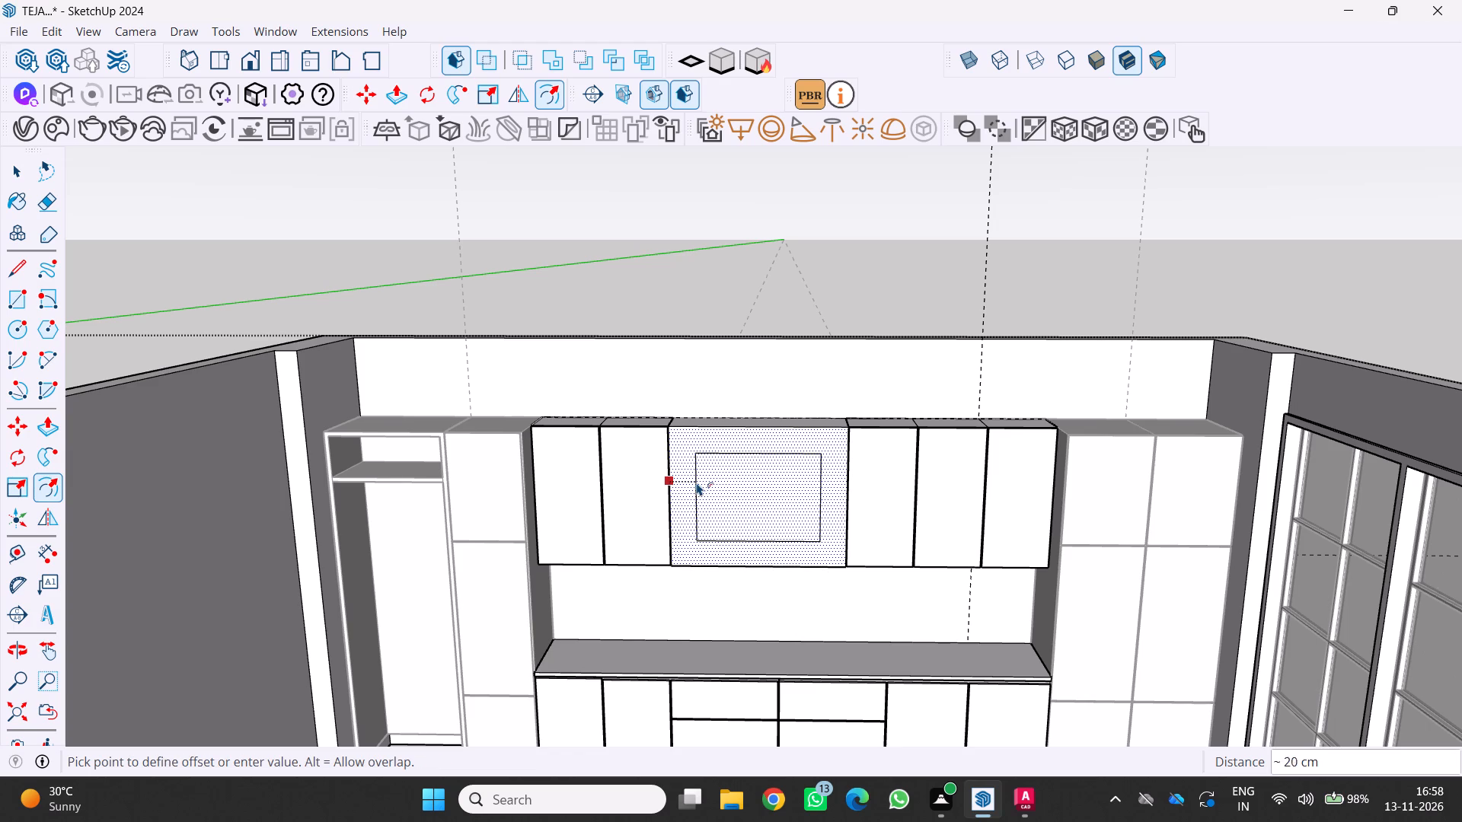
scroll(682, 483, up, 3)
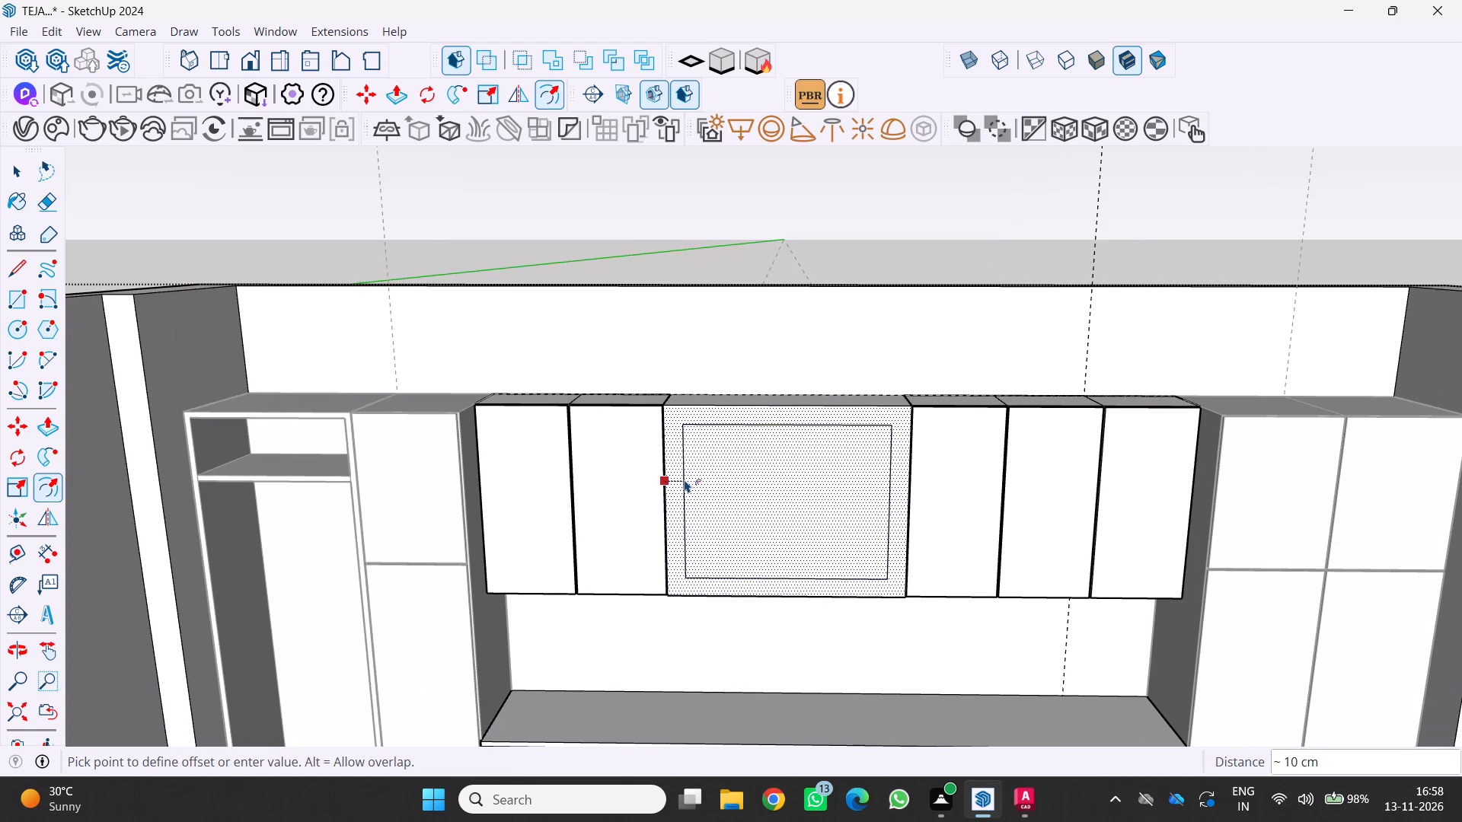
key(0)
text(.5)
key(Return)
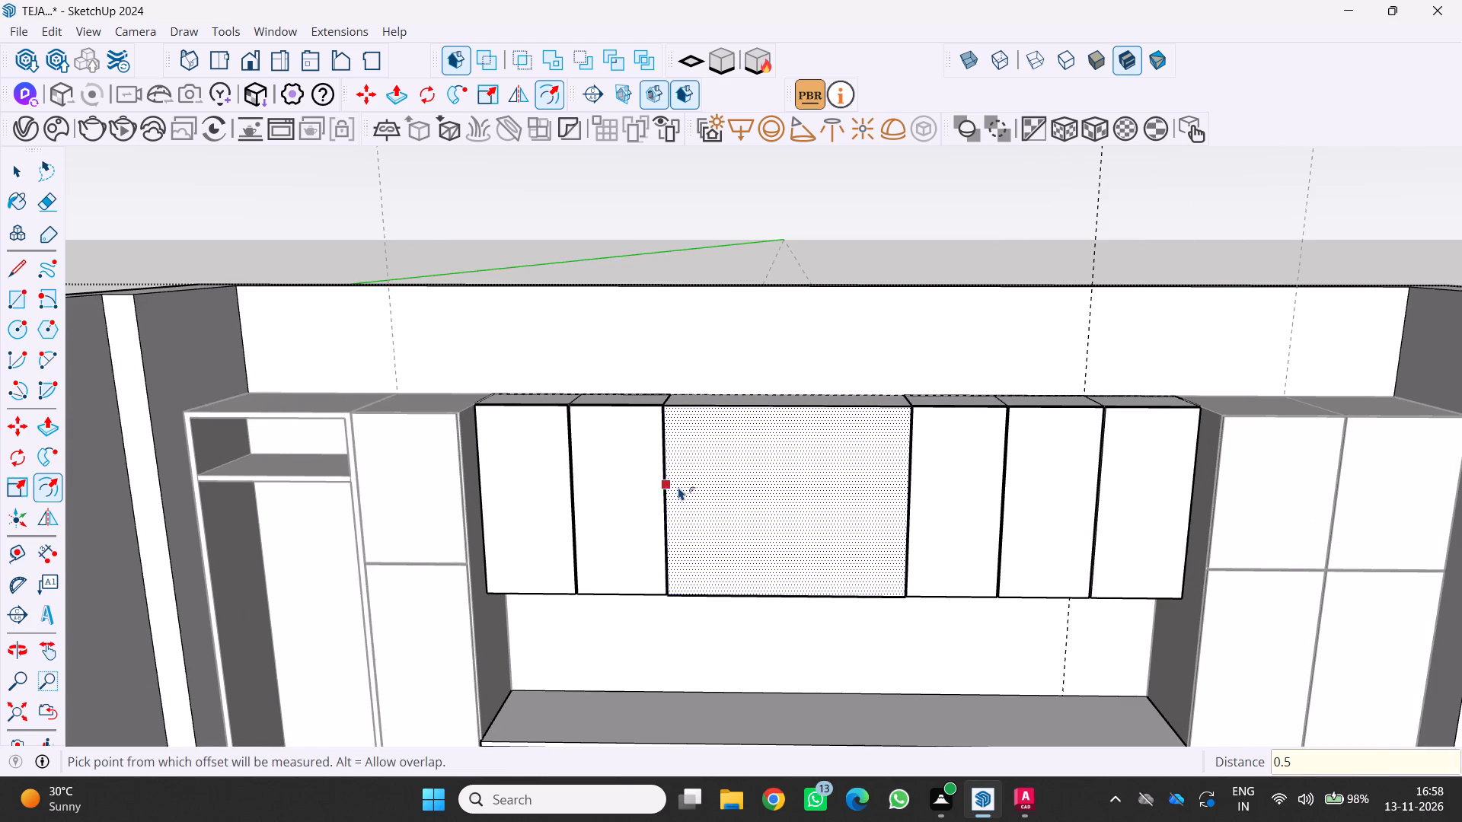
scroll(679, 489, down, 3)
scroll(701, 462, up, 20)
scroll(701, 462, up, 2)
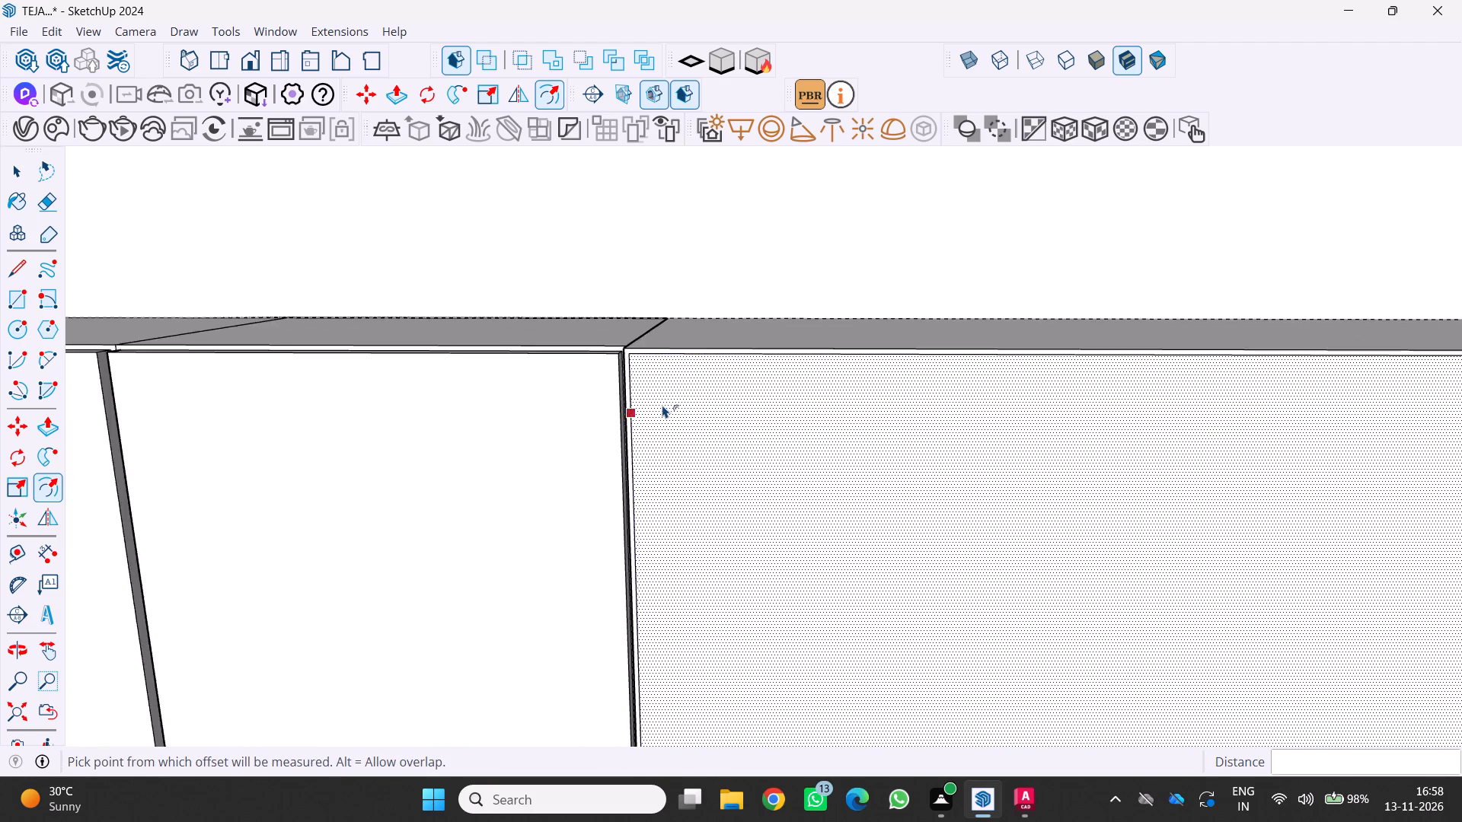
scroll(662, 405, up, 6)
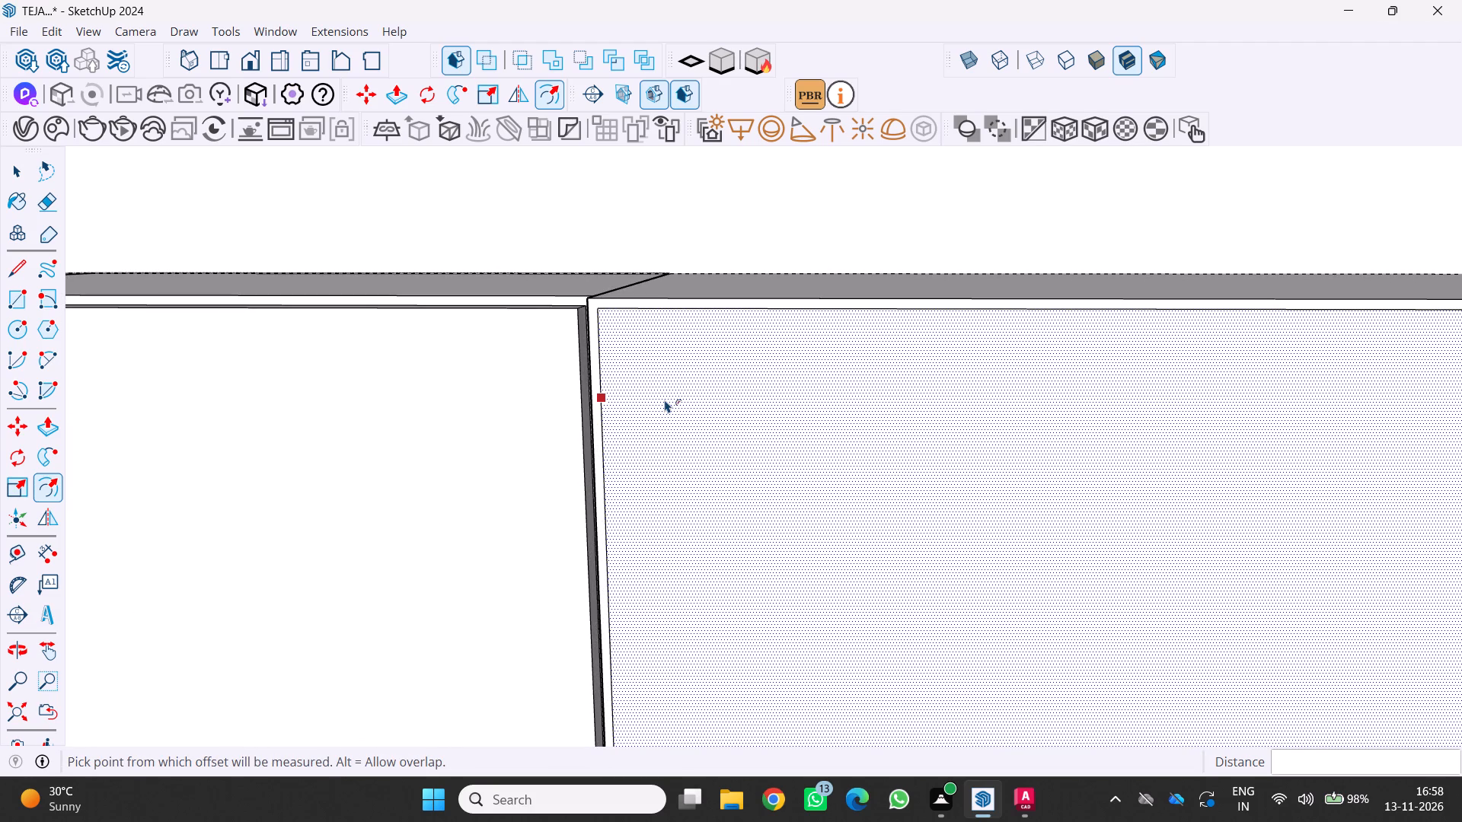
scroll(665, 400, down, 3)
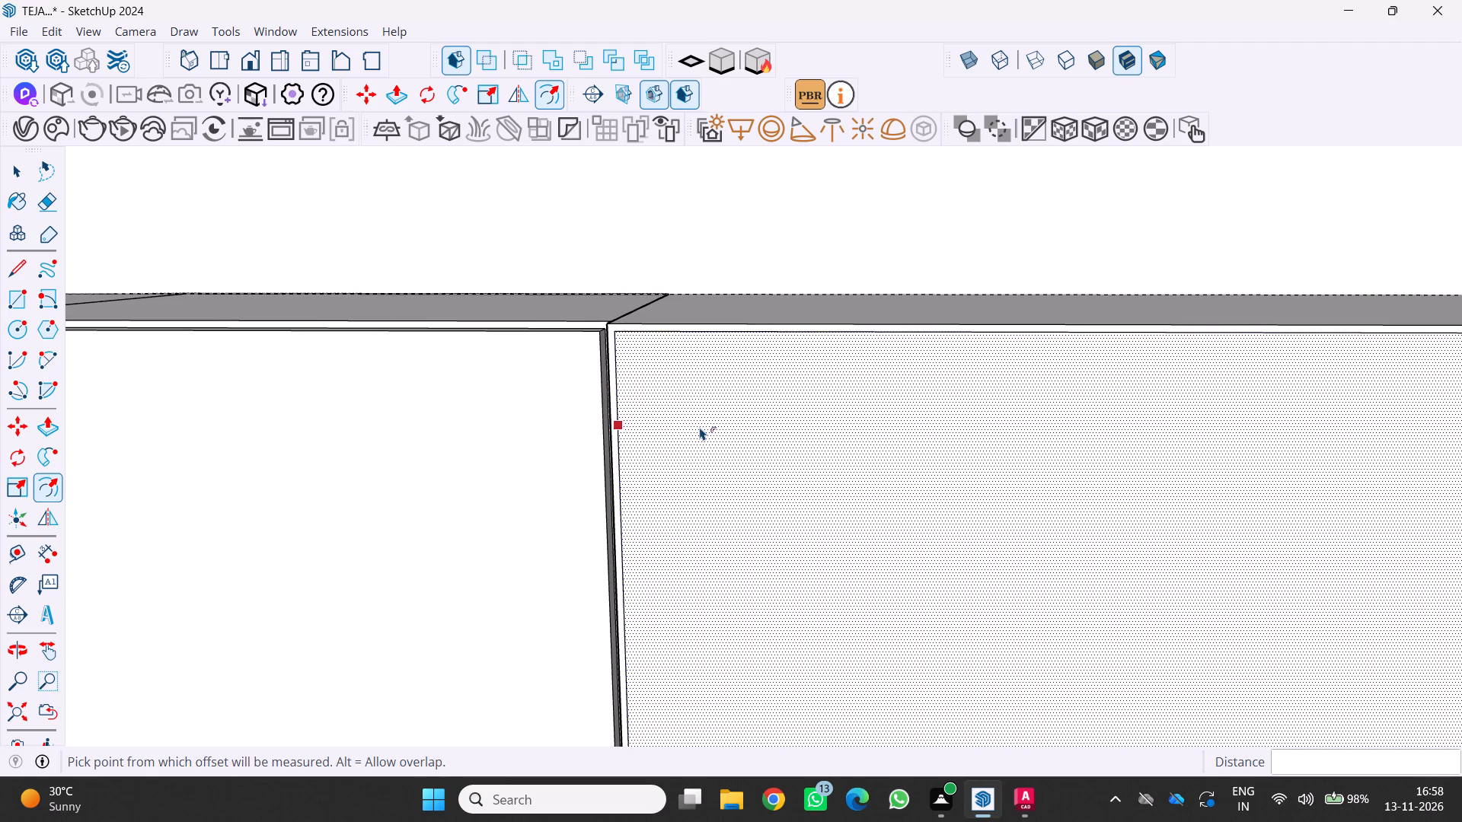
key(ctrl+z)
Offset the outline of the middle unit's front face inward by 2 cm to form its frame.
click(677, 419)
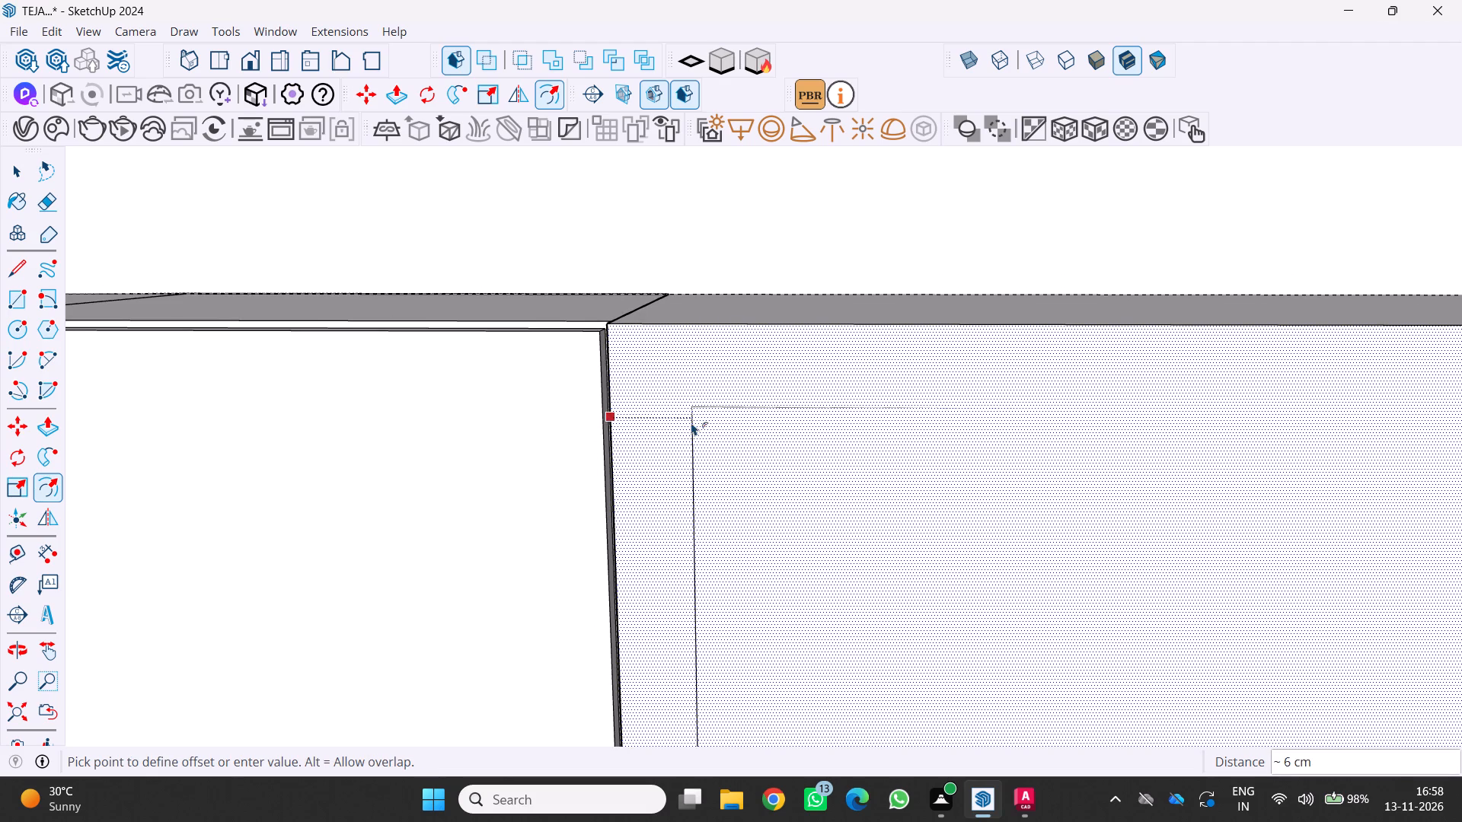
scroll(662, 413, down, 13)
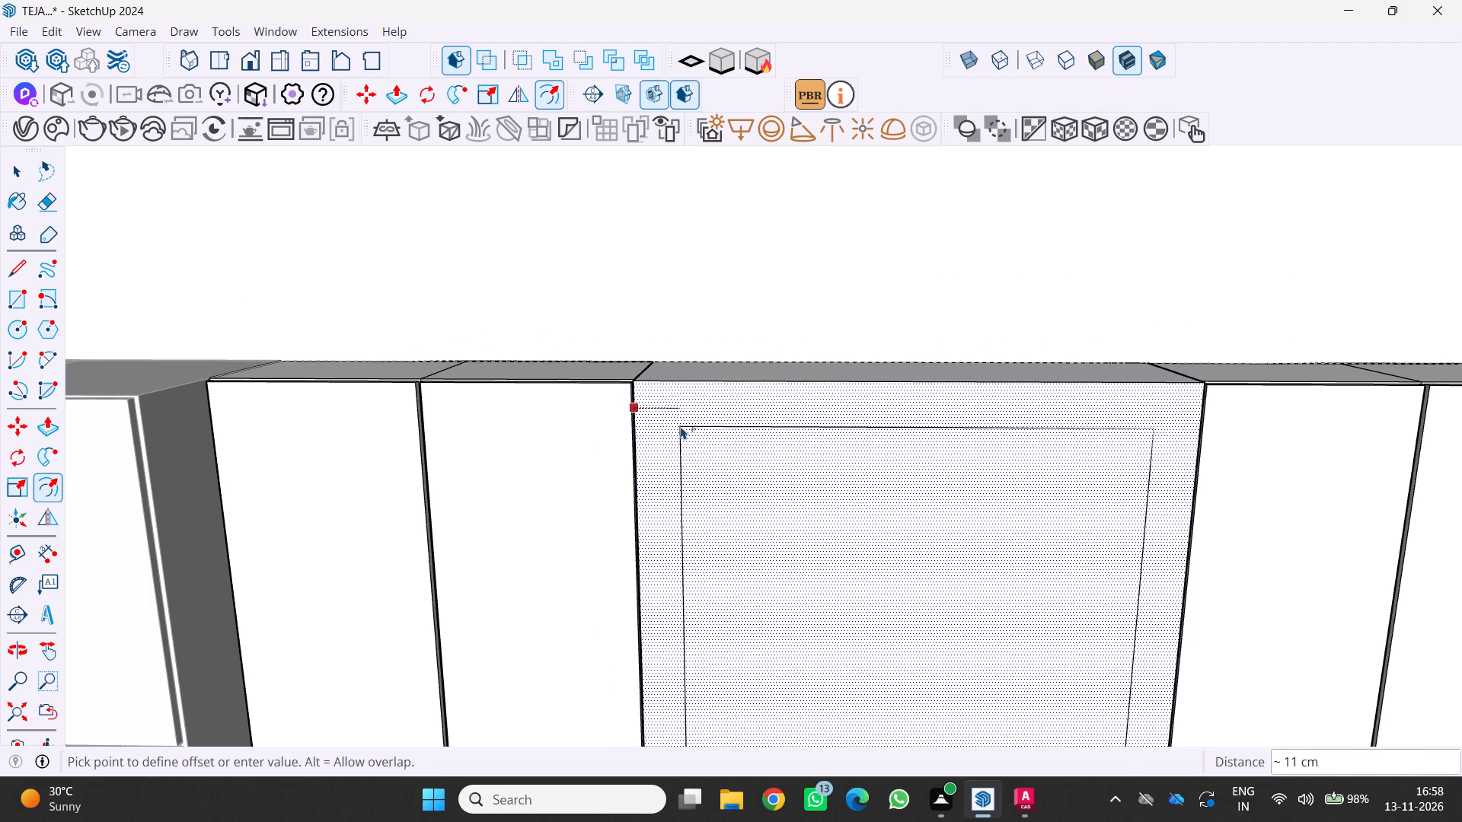
key(2)
key(Return)
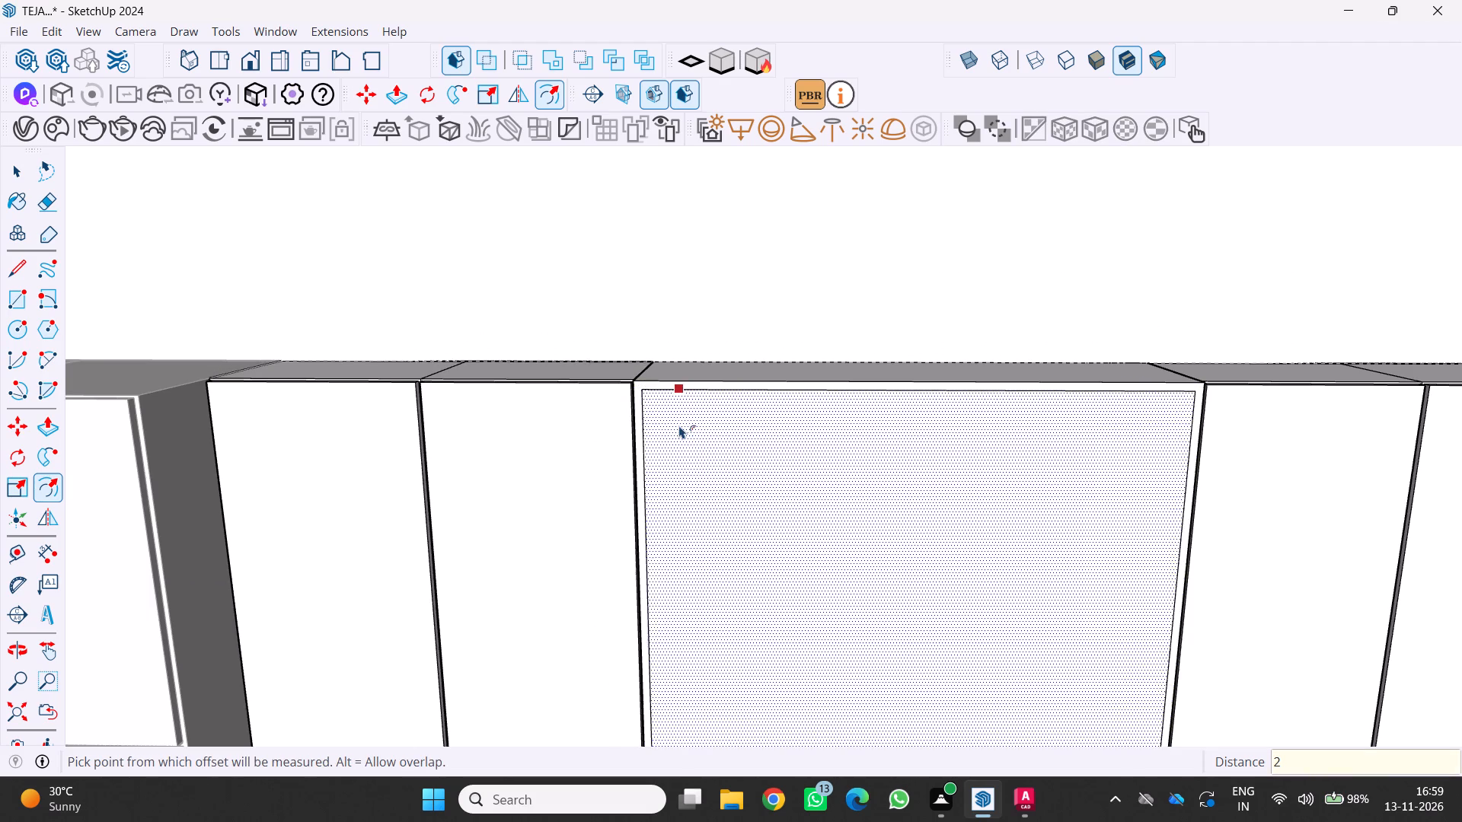
Examine the offset frame on the middle unit against the fronts and top edges of the adjacent upper units.
scroll(679, 428, down, 3)
scroll(642, 427, up, 3)
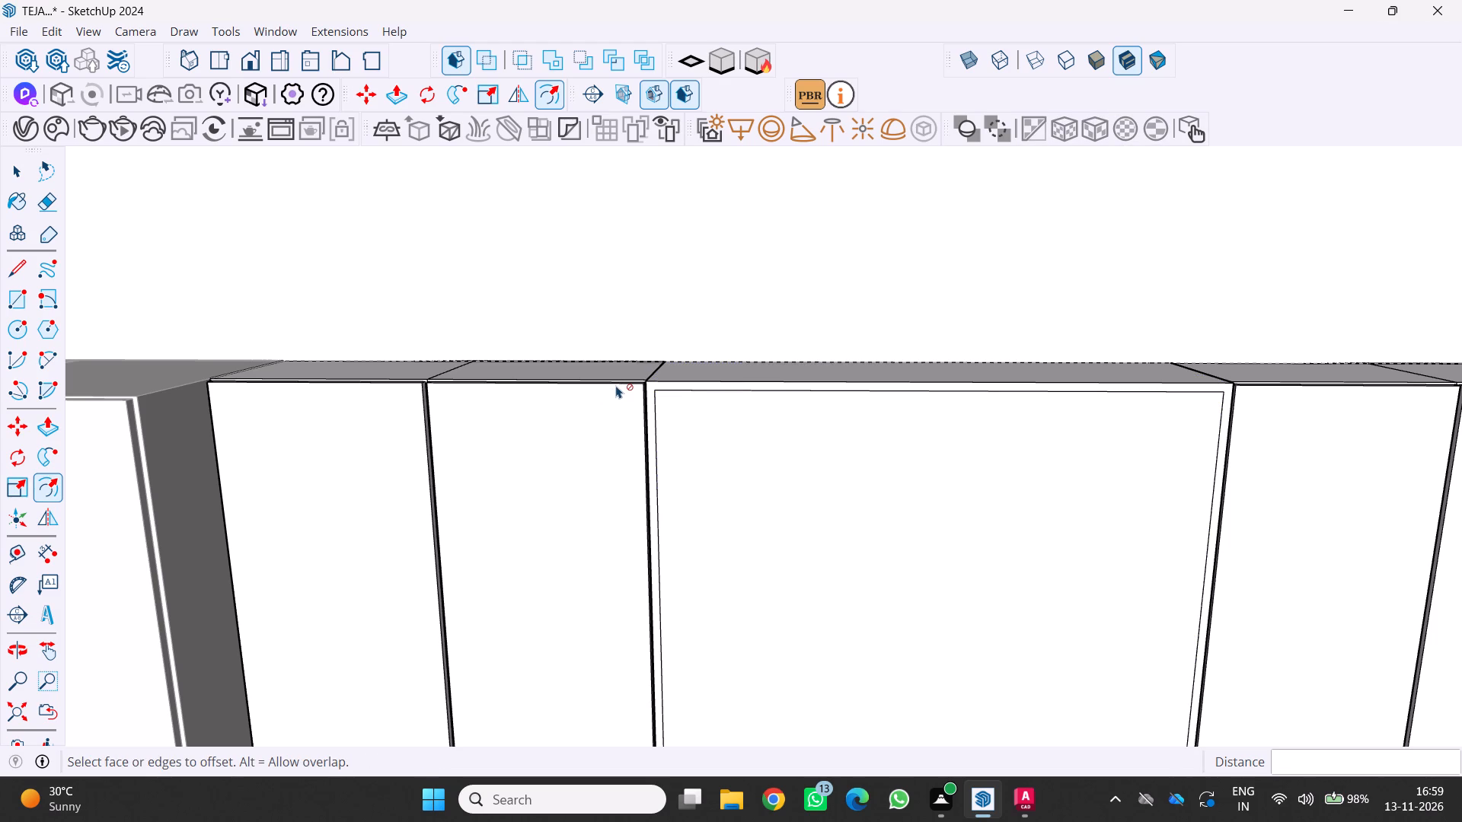
scroll(617, 383, down, 1)
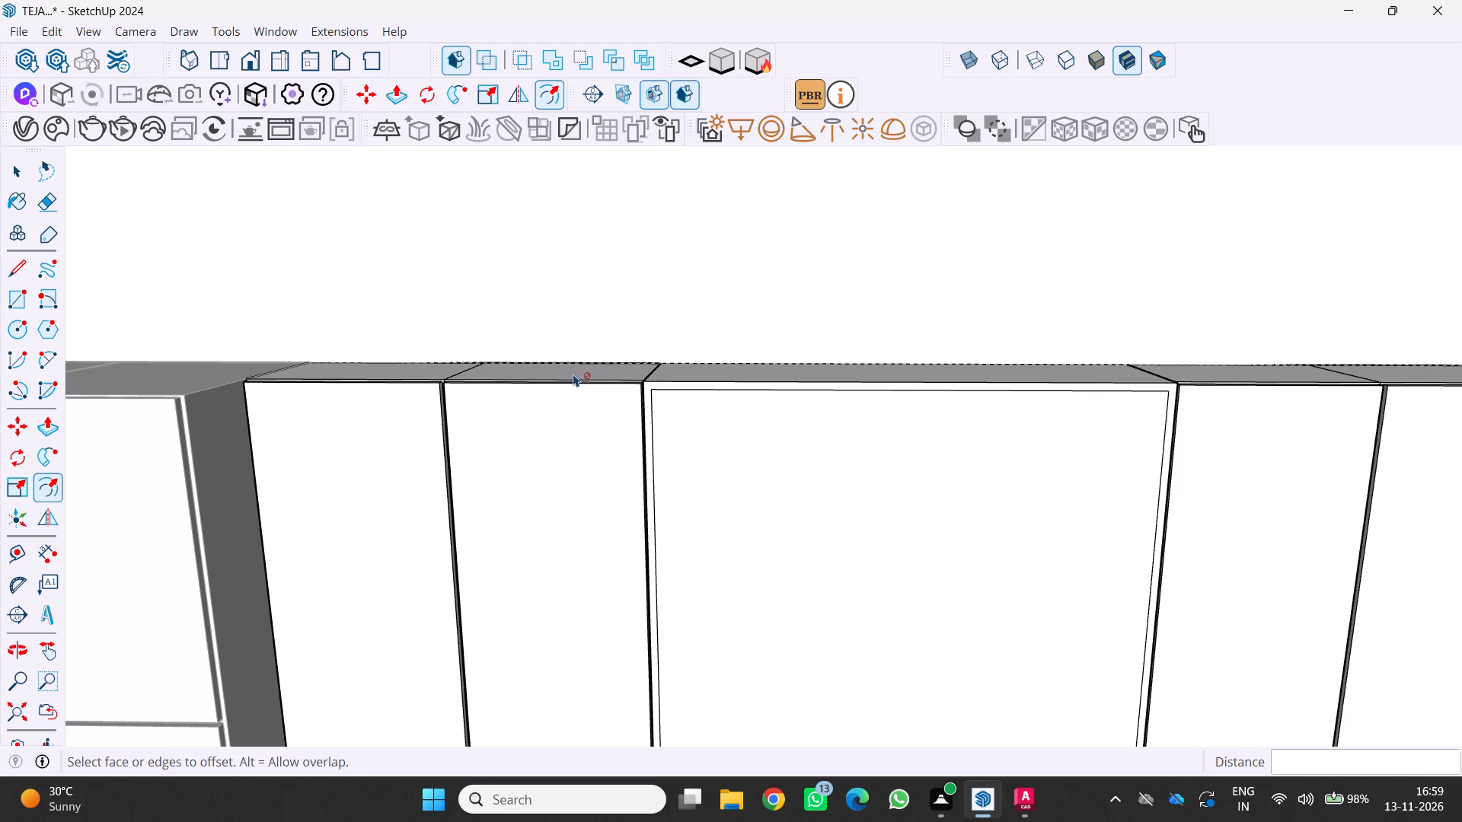
middle_drag(560, 379, 547, 398)
scroll(547, 398, down, 4)
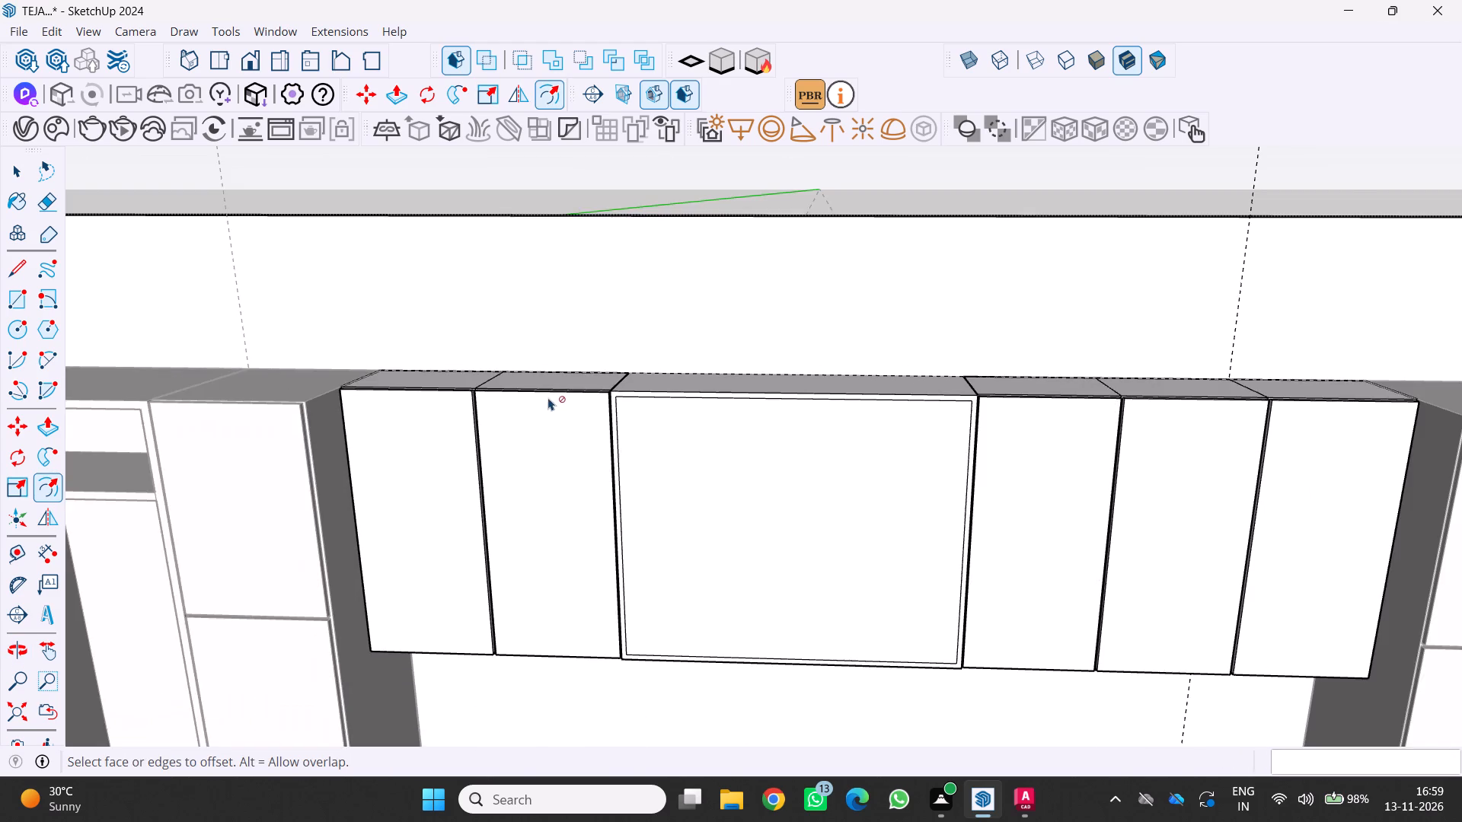
scroll(591, 420, down, 1)
middle_drag(593, 421, 610, 388)
middle_click(610, 388)
scroll(706, 451, up, 3)
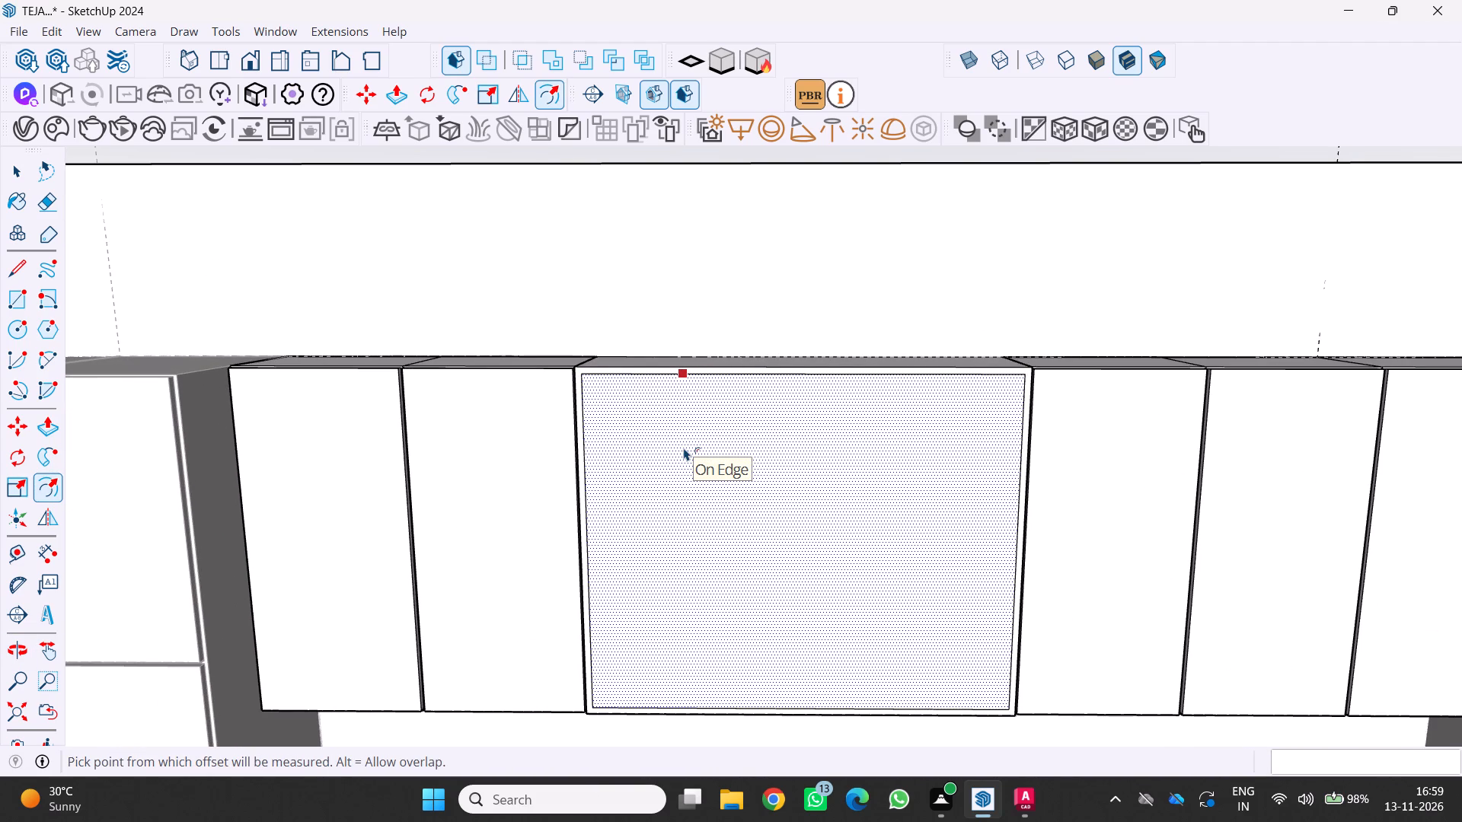
middle_drag(752, 421, 703, 435)
middle_click(703, 435)
middle_click(702, 435)
middle_click(702, 435)
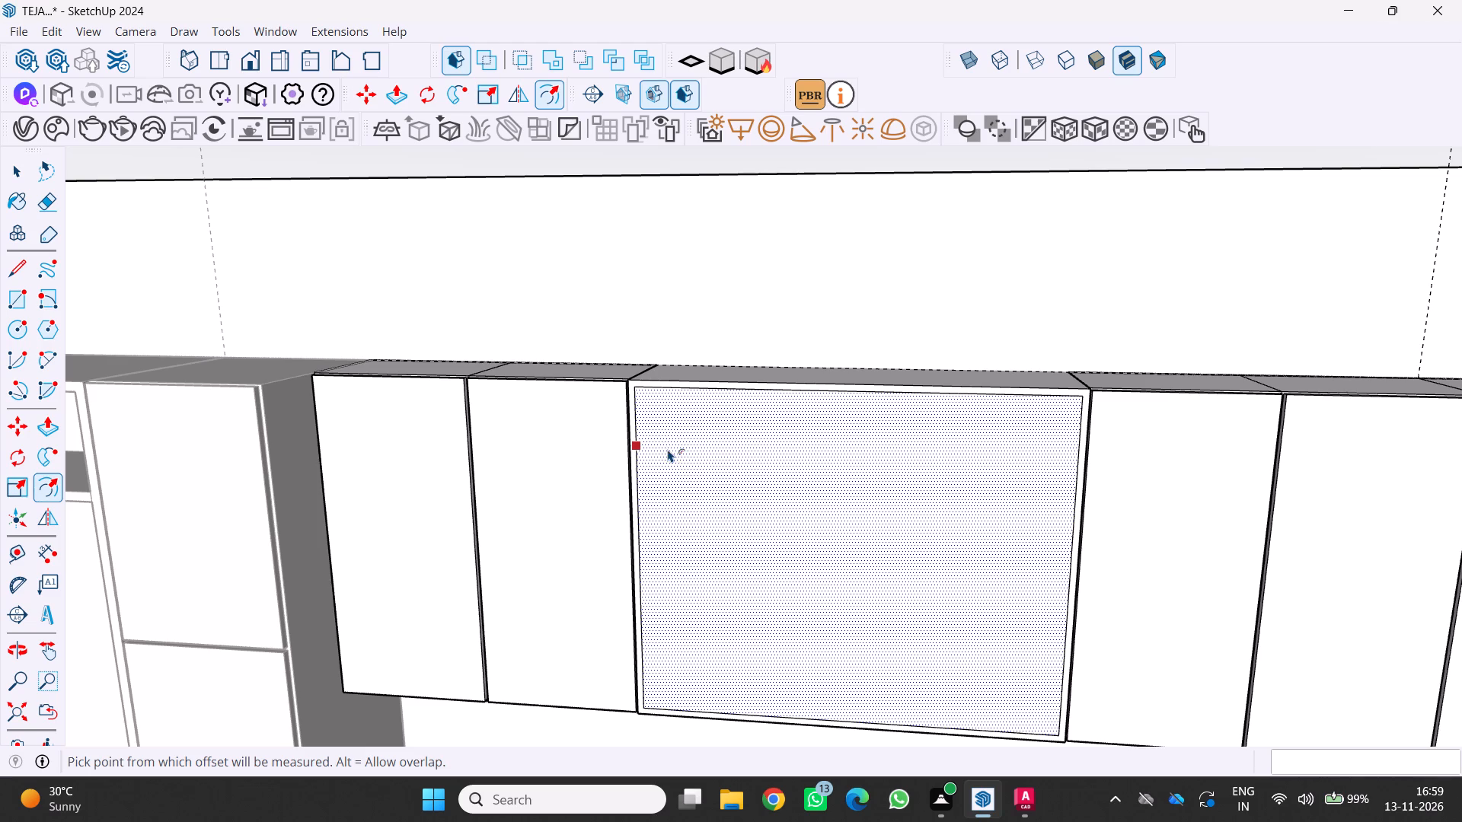
middle_drag(669, 450, 697, 408)
middle_click(697, 408)
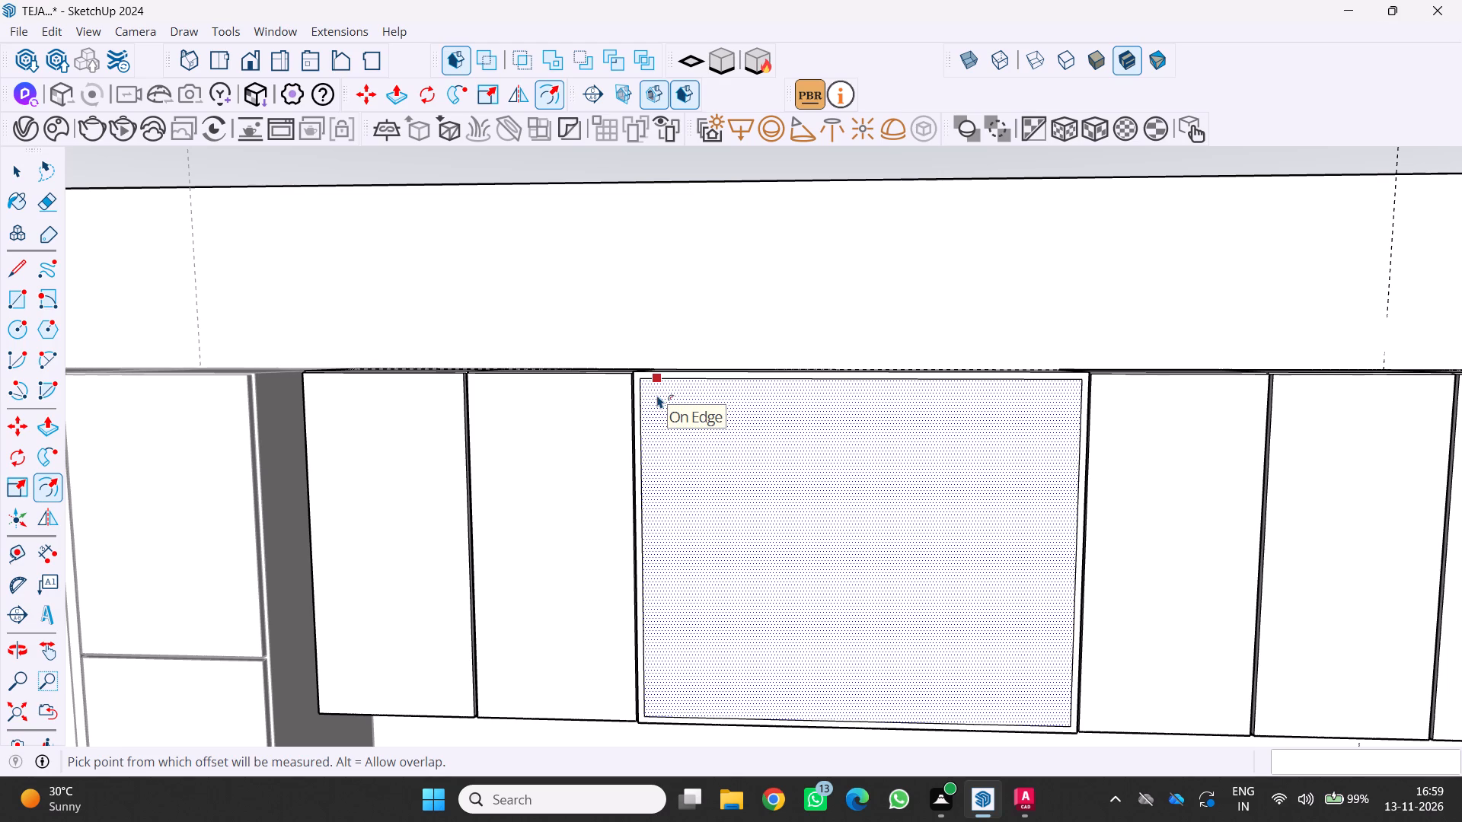
scroll(657, 398, down, 2)
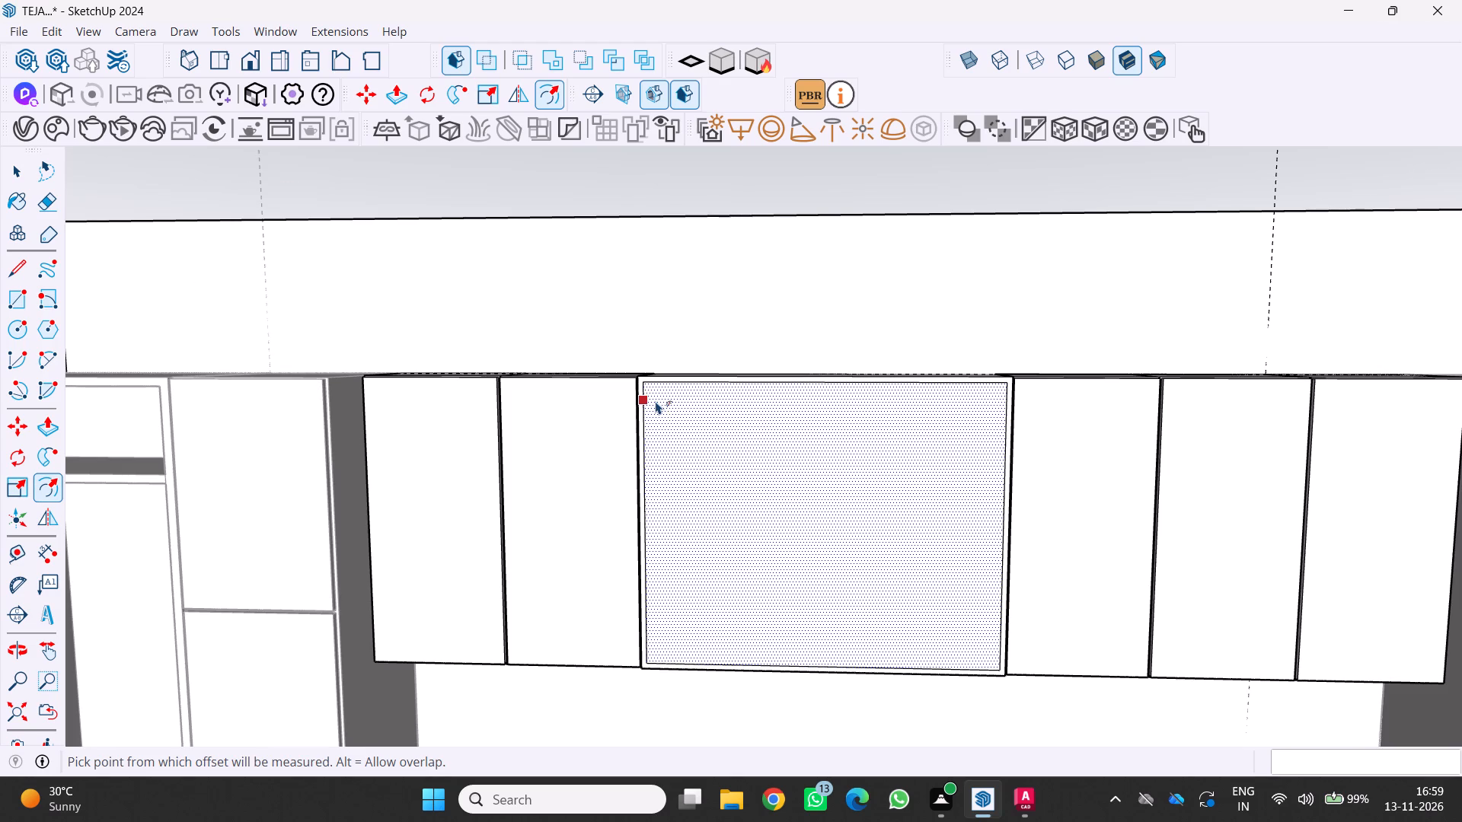
scroll(718, 377, up, 3)
middle_drag(713, 381, 676, 408)
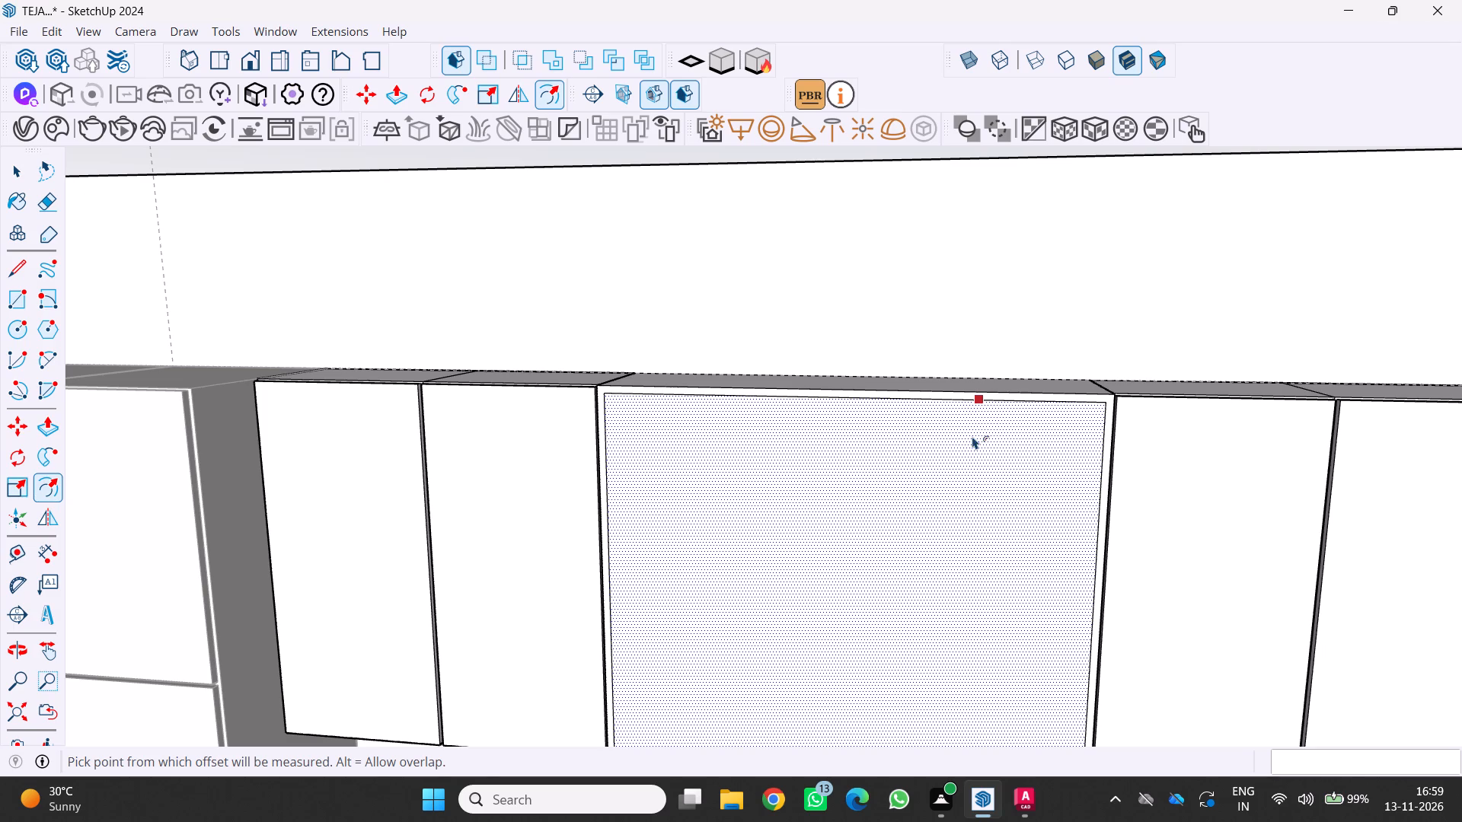
Place a guide line along the front top edge of the middle upper unit.
key(t)
click(1023, 391)
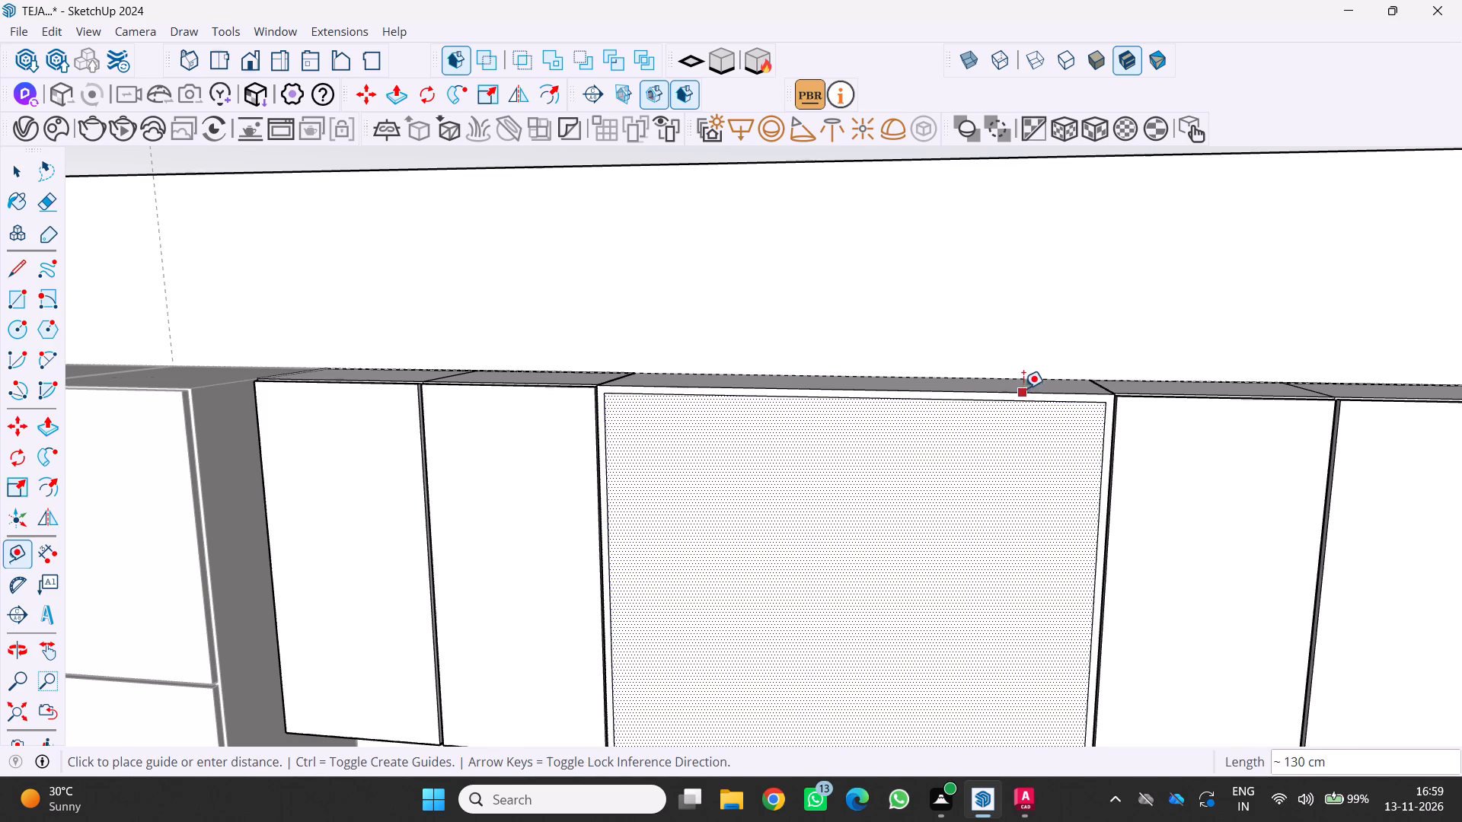
scroll(1028, 377, up, 4)
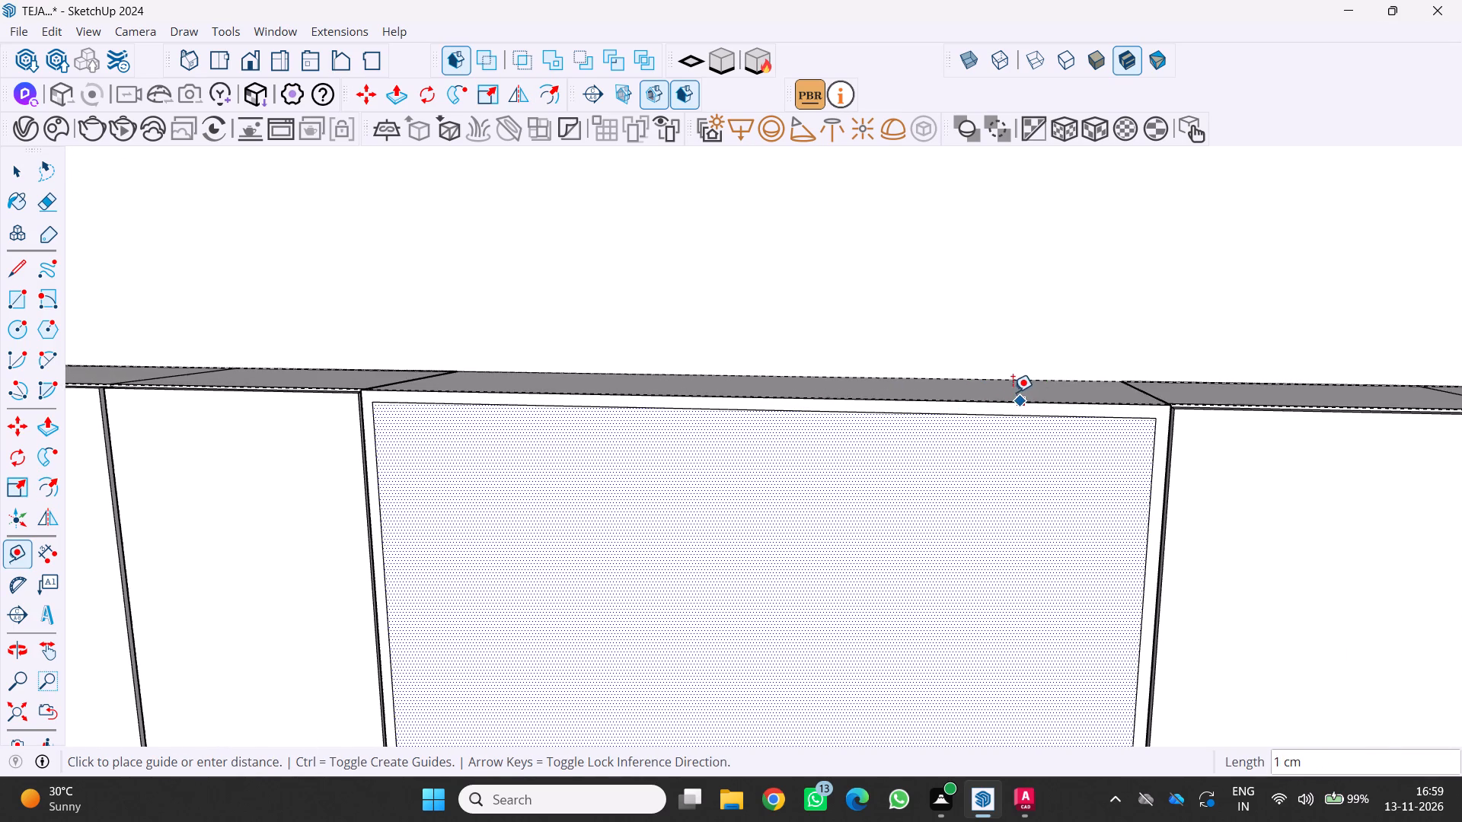
click(1014, 398)
Place a second guide 2 cm below the middle unit's top edge, along the inner edge of its frame.
scroll(992, 420, down, 5)
middle_click(971, 400)
middle_drag(969, 399, 969, 332)
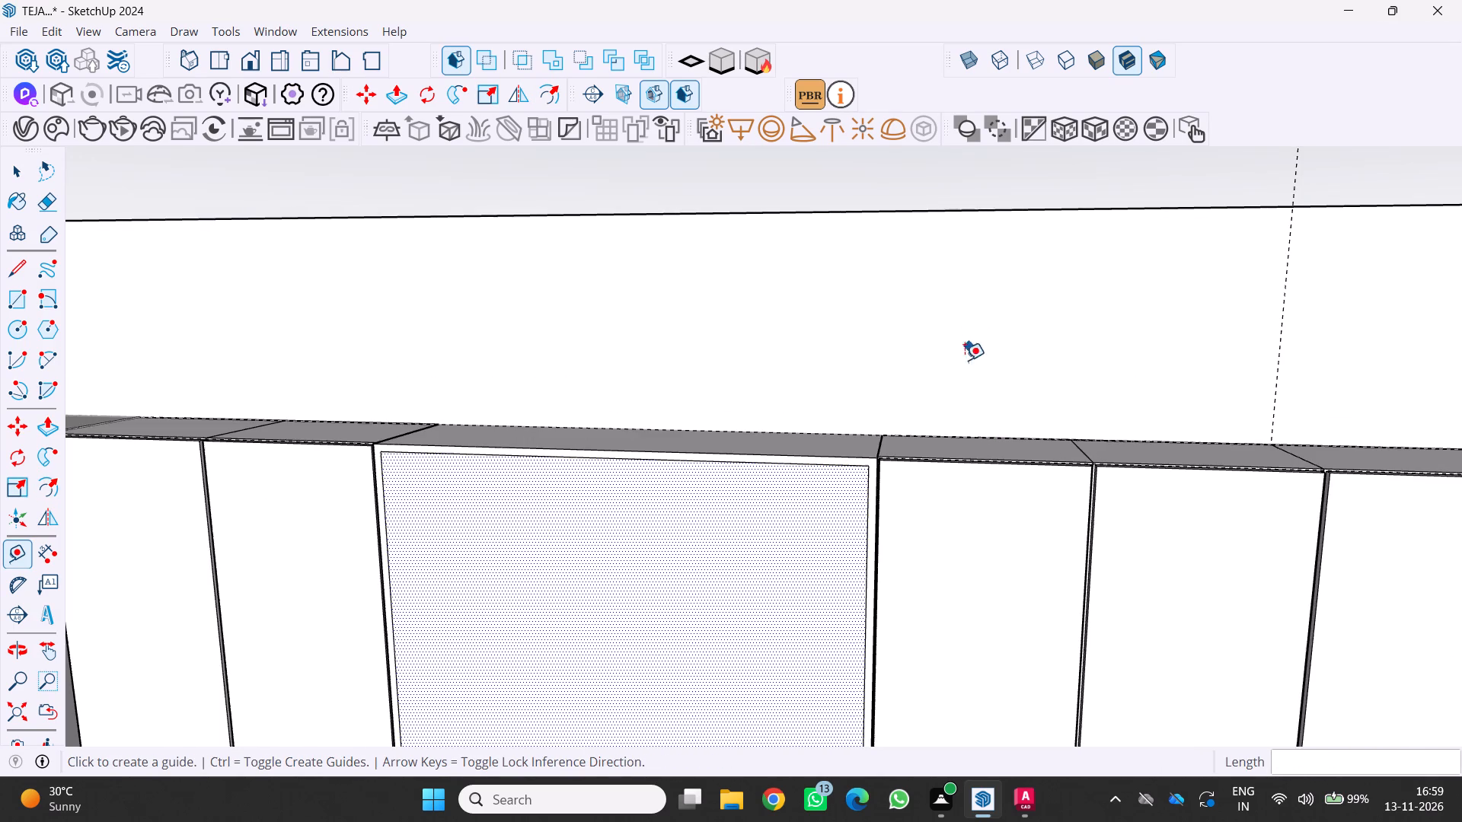
scroll(885, 425, down, 5)
scroll(798, 507, up, 2)
middle_drag(797, 507, 838, 409)
scroll(906, 411, up, 8)
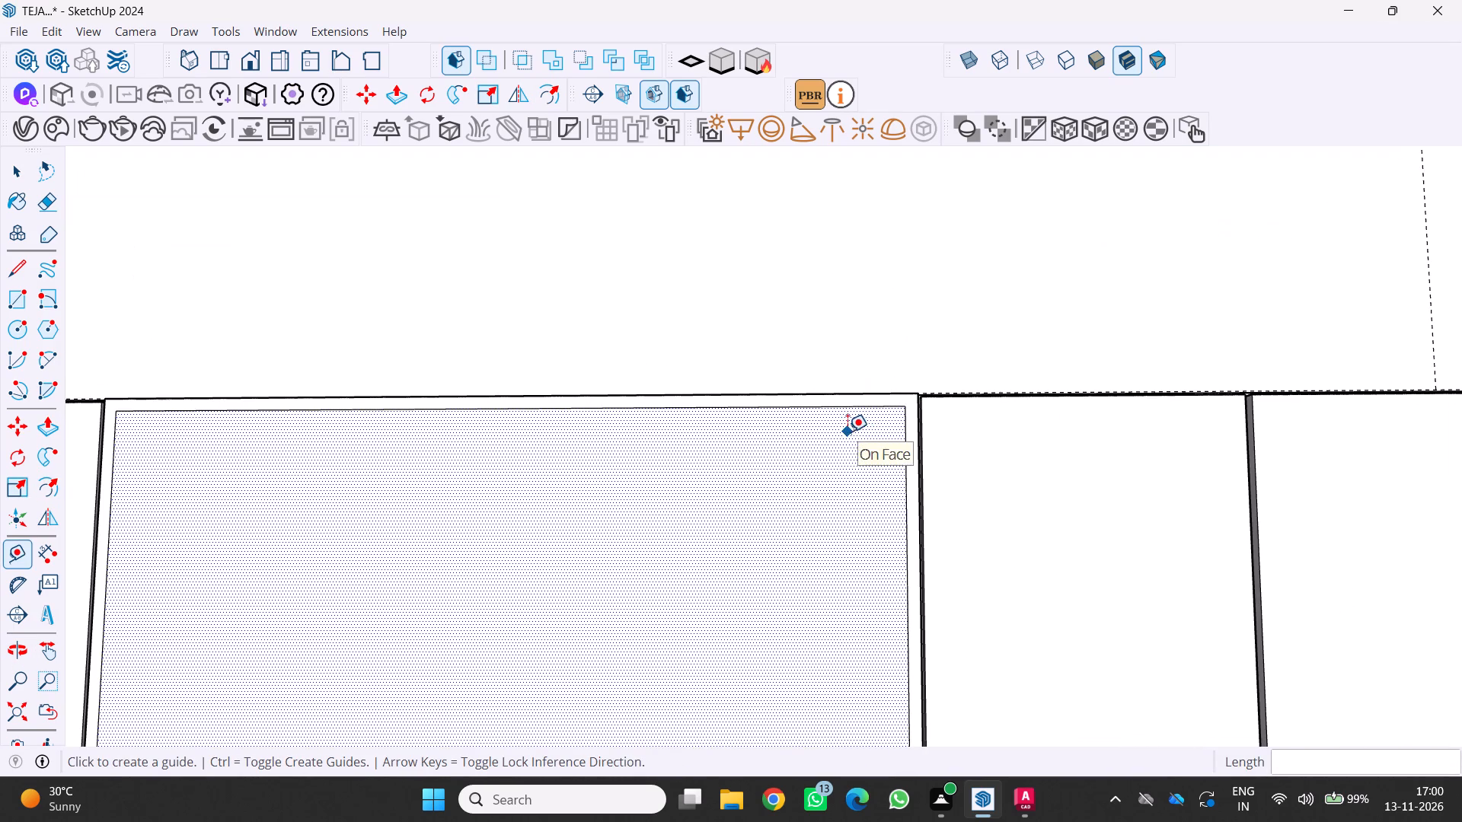
key(t)
click(856, 393)
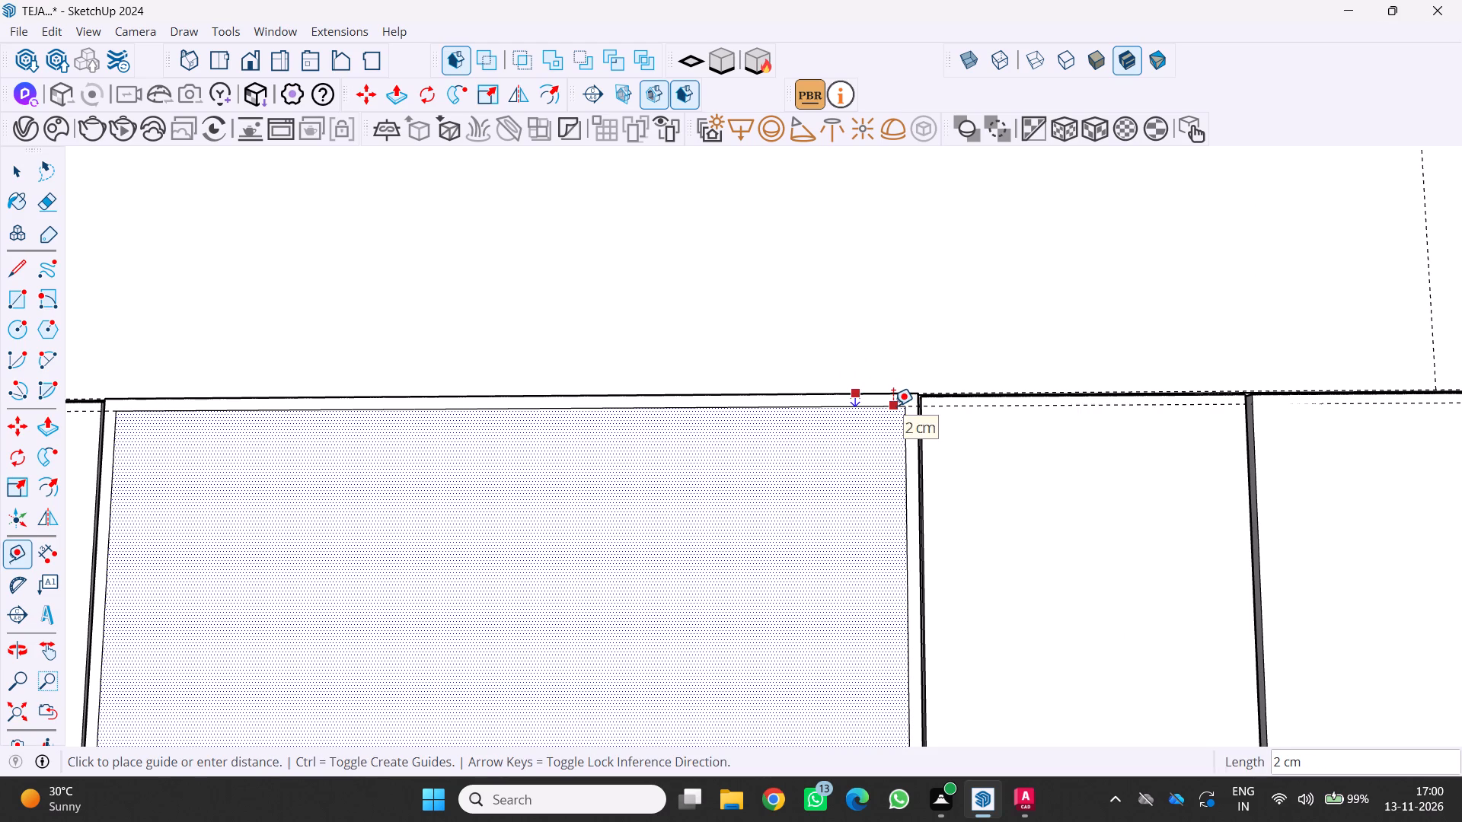
click(893, 406)
scroll(902, 400, down, 2)
scroll(905, 400, up, 1)
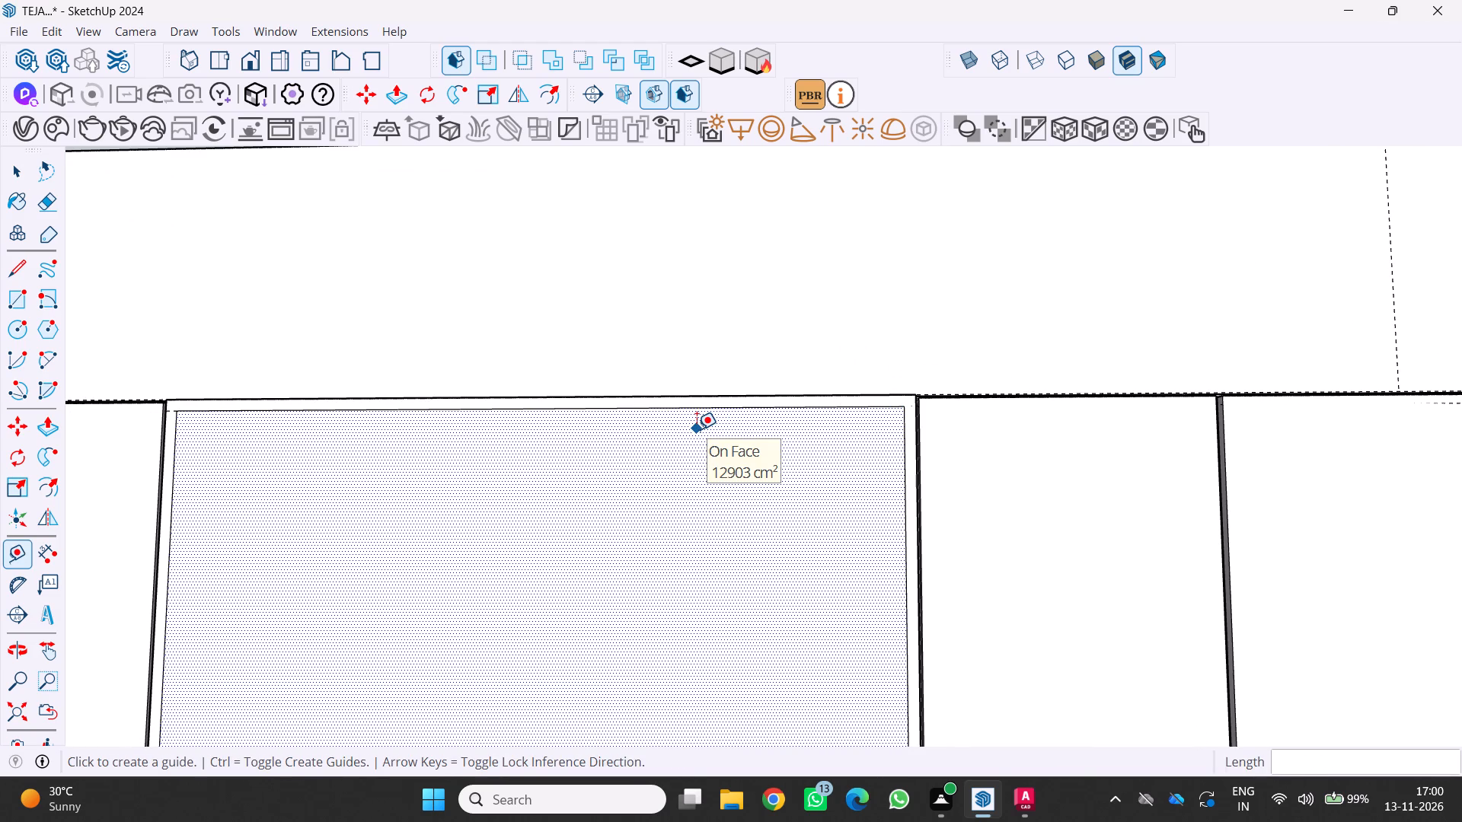
middle_drag(908, 441, 882, 502)
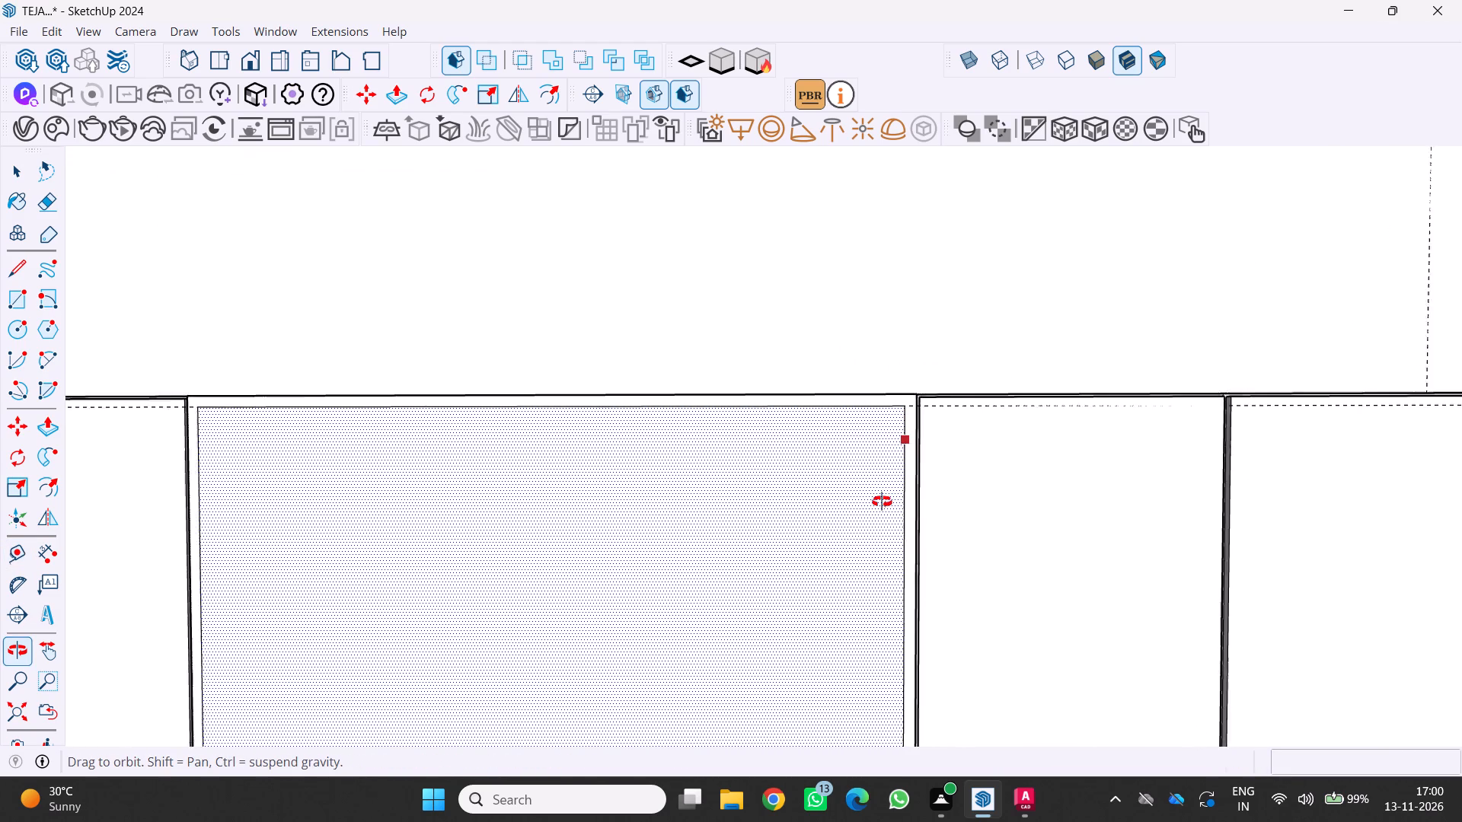
middle_drag(882, 502, 863, 604)
scroll(988, 344, down, 4)
middle_drag(949, 396, 1007, 279)
middle_click(1007, 279)
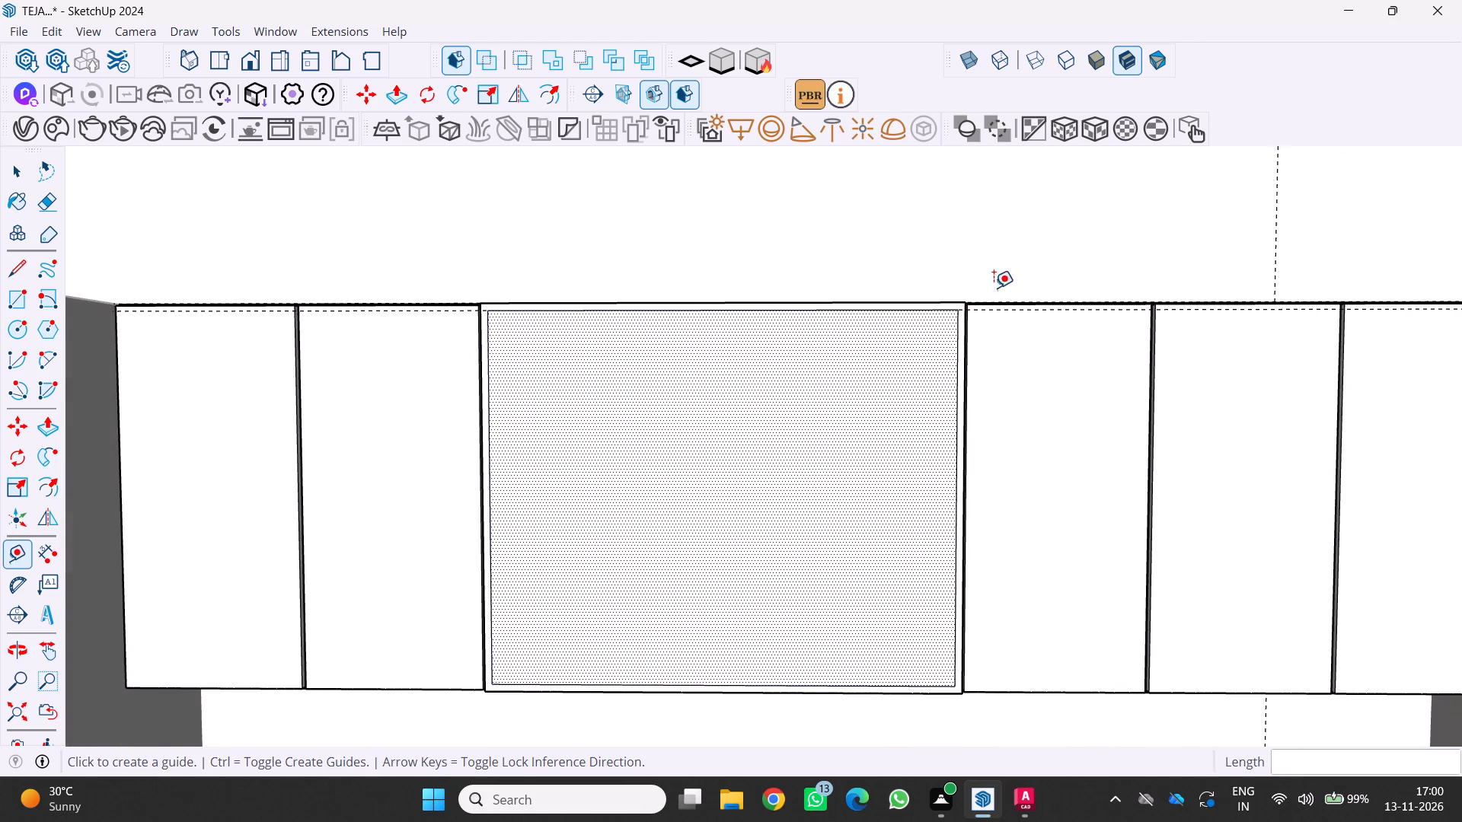
key(Escape)
Copy both guides down about 104 cm, snapping the top guide to the bottom inner corner of the middle unit's frame.
scroll(967, 318, up, 3)
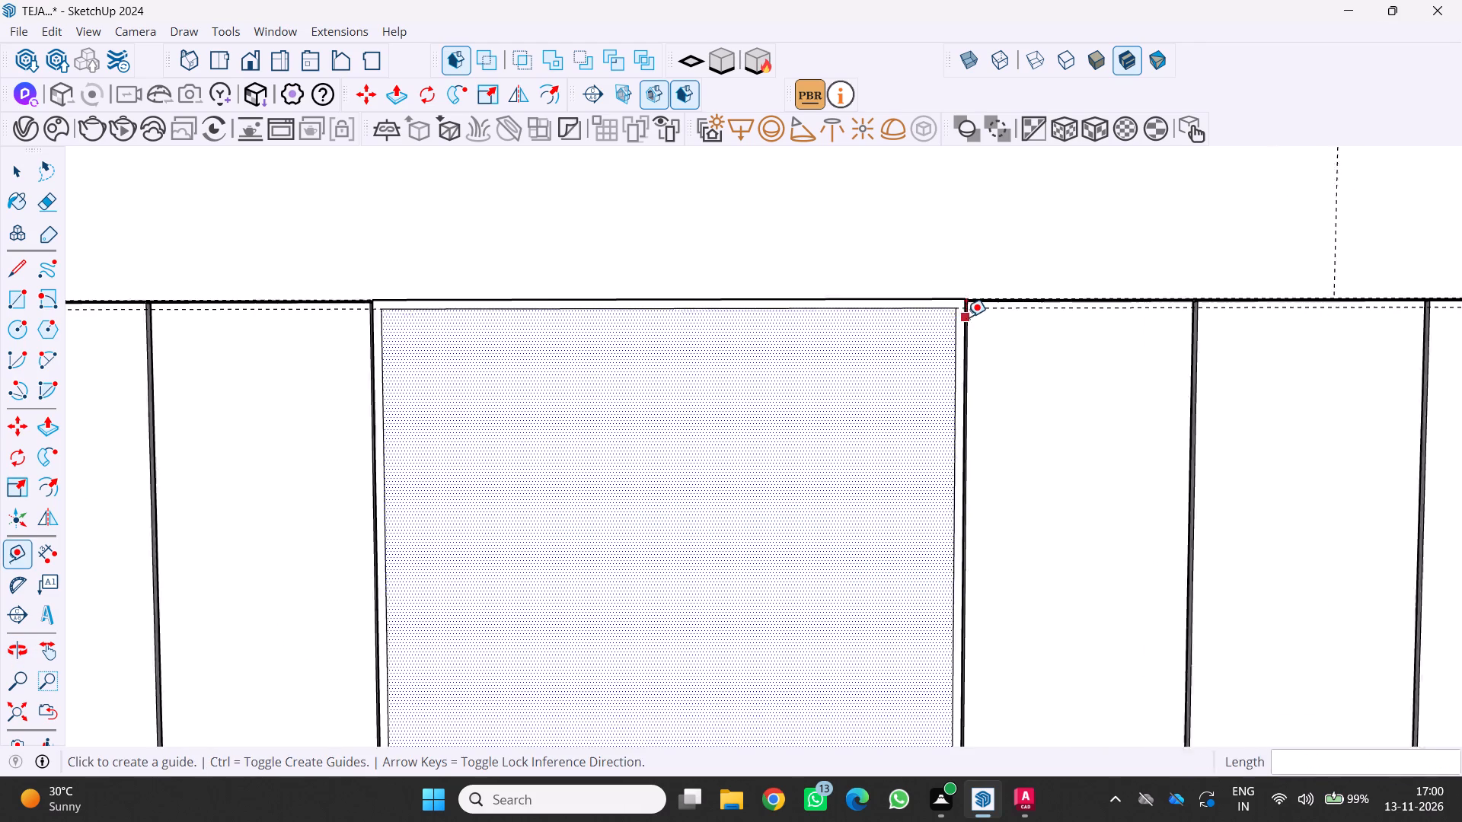
key(space)
click(960, 305)
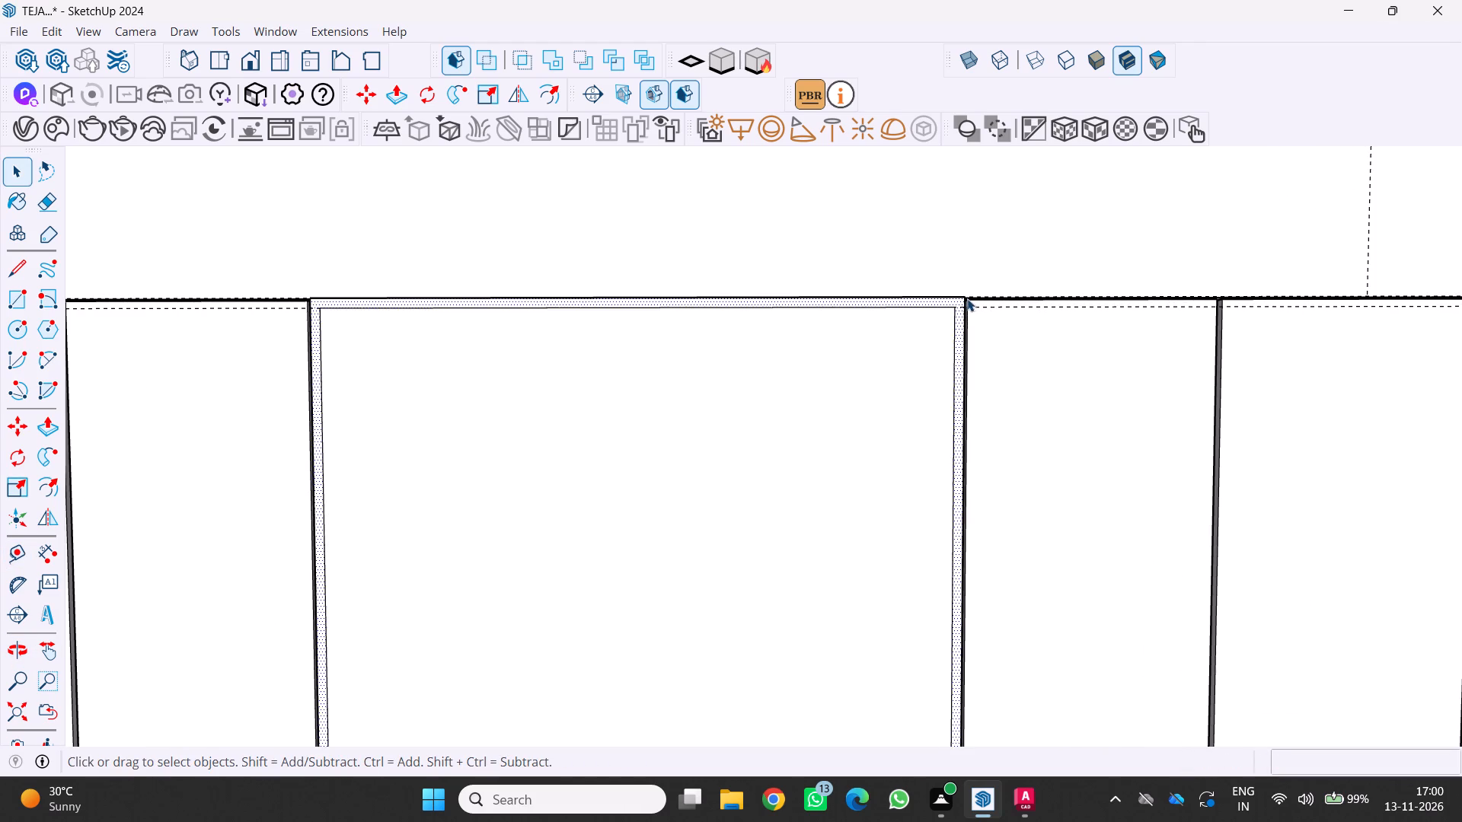
scroll(969, 298, up, 5)
middle_drag(979, 311, 915, 492)
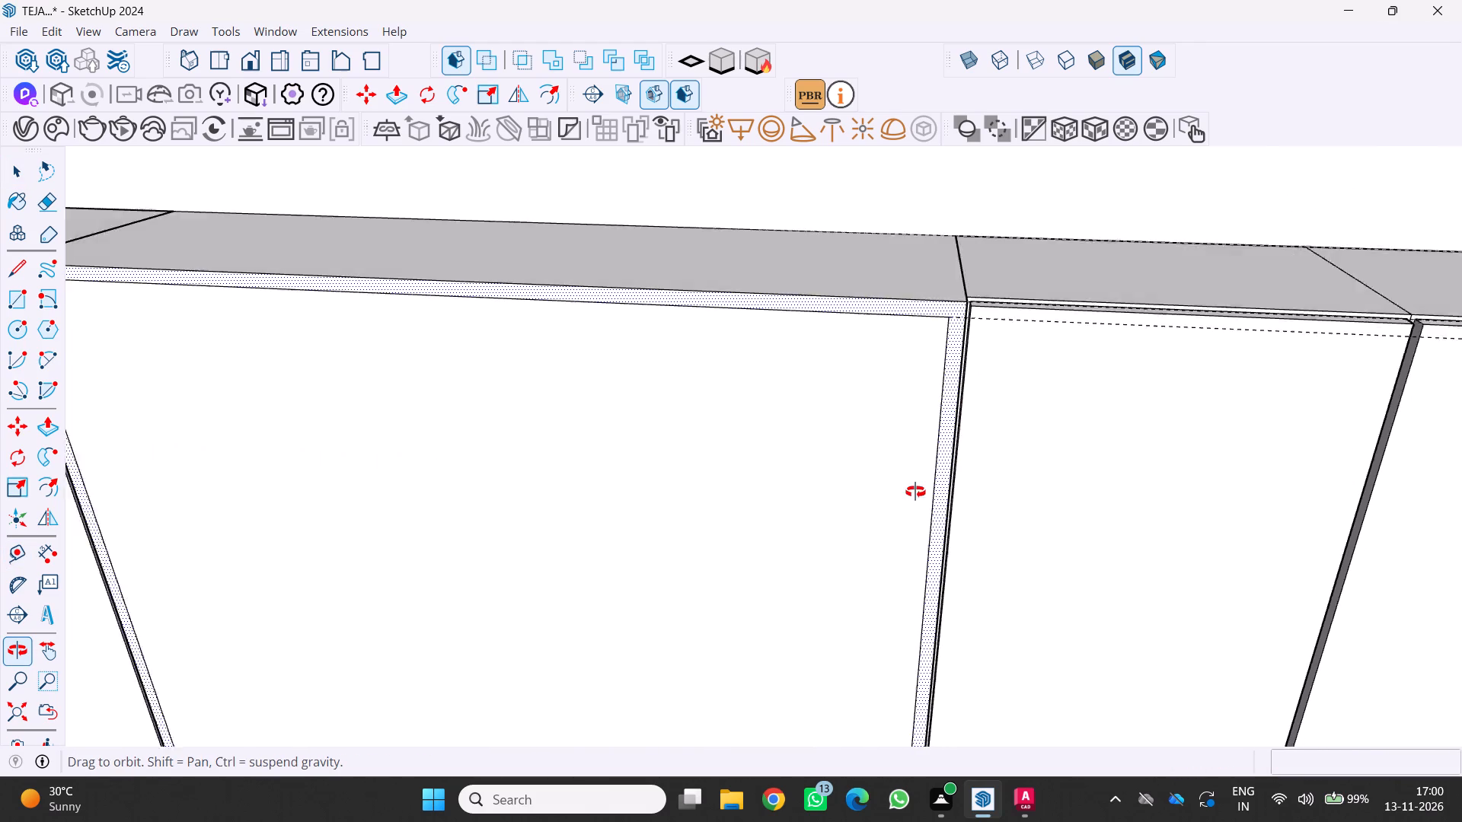
middle_drag(915, 492, 913, 500)
middle_click(913, 499)
scroll(1006, 330, up, 2)
middle_drag(1007, 306, 1055, 179)
scroll(1038, 244, up, 1)
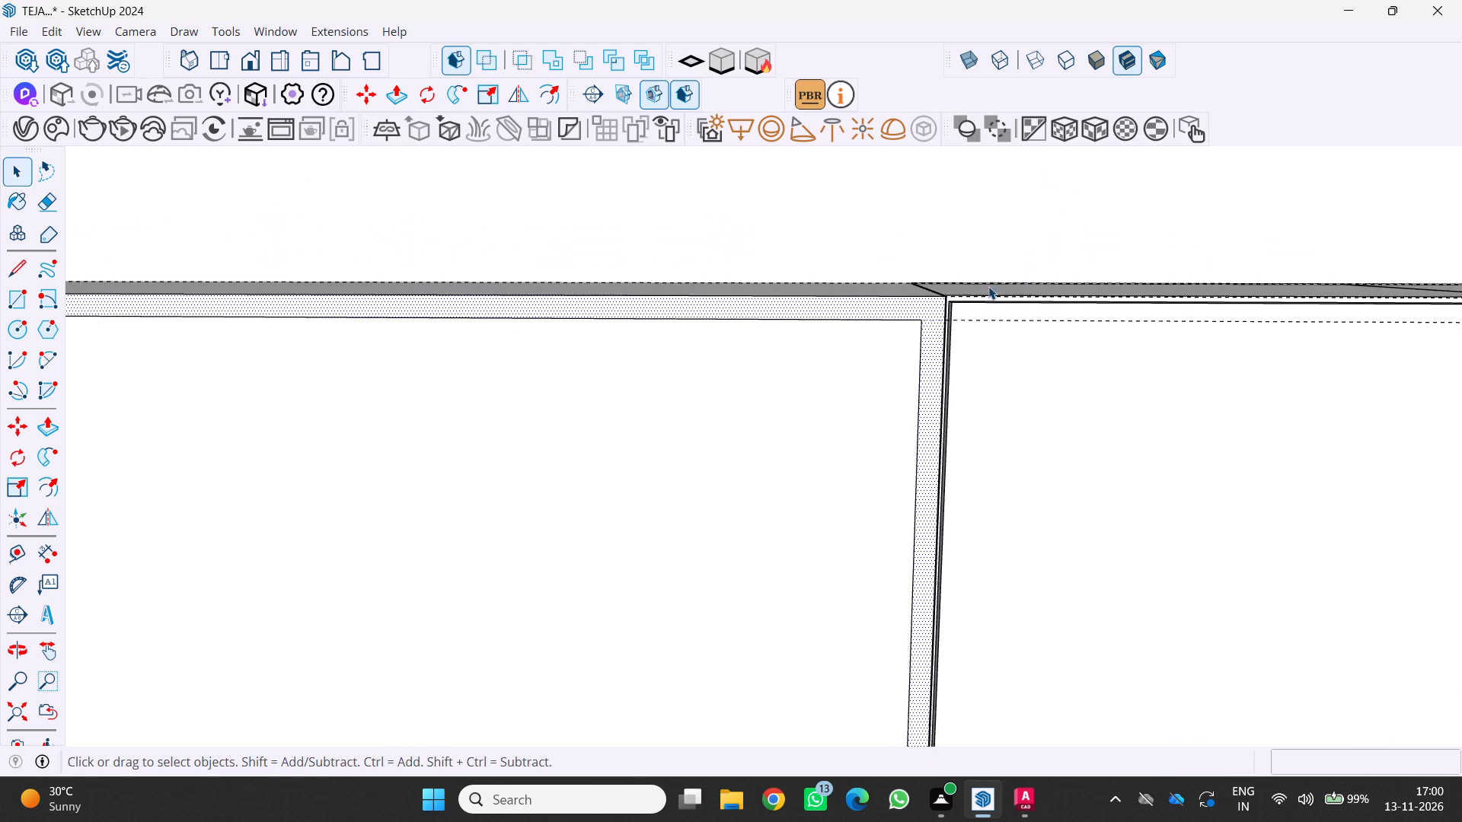
scroll(988, 289, up, 2)
click(959, 297)
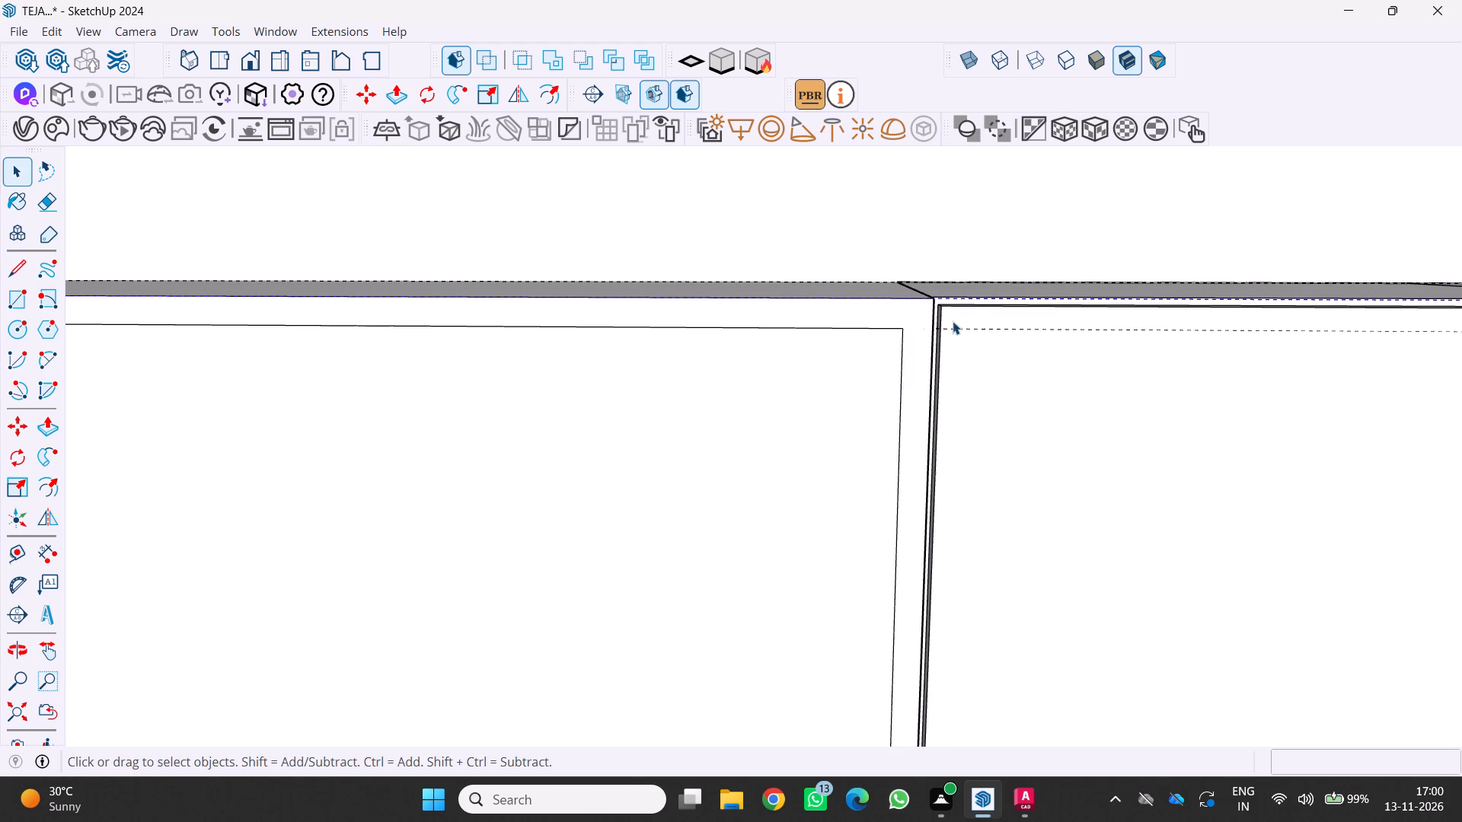
click(953, 327)
shift+scroll(969, 310, up, 2)
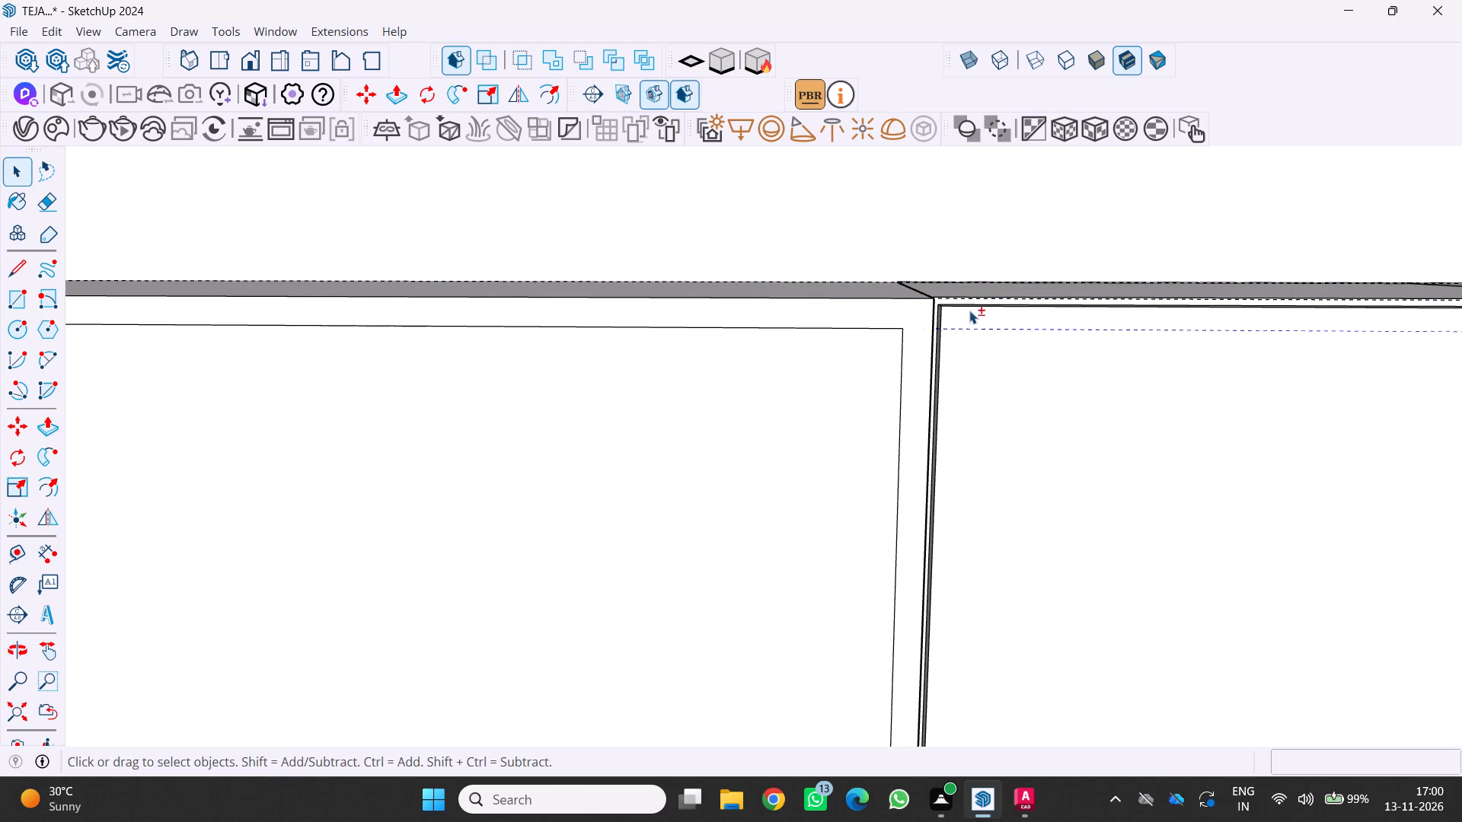
shift+scroll(969, 311, up, 1)
shift+click(959, 288)
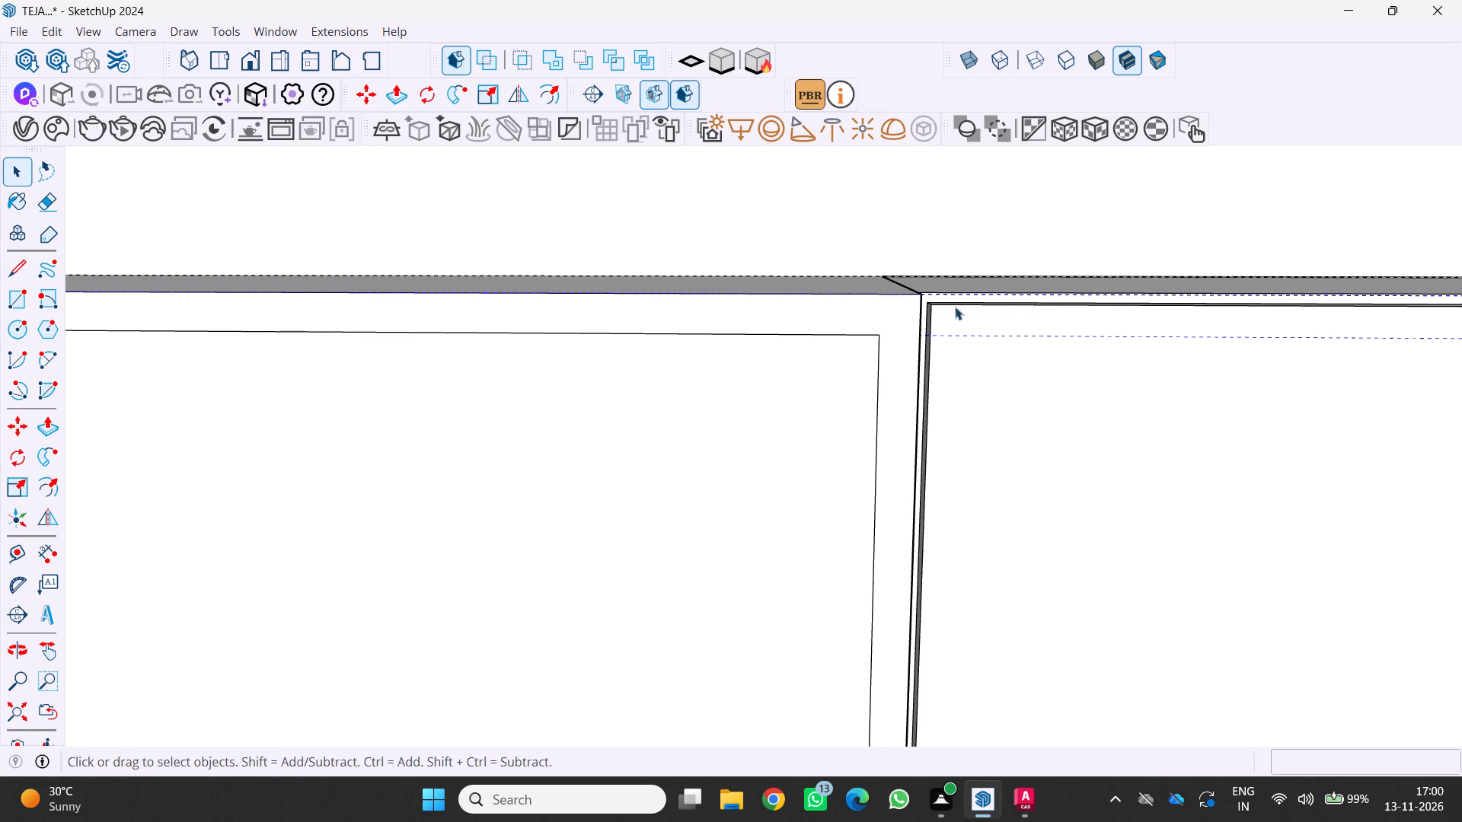
scroll(950, 314, down, 5)
key(m)
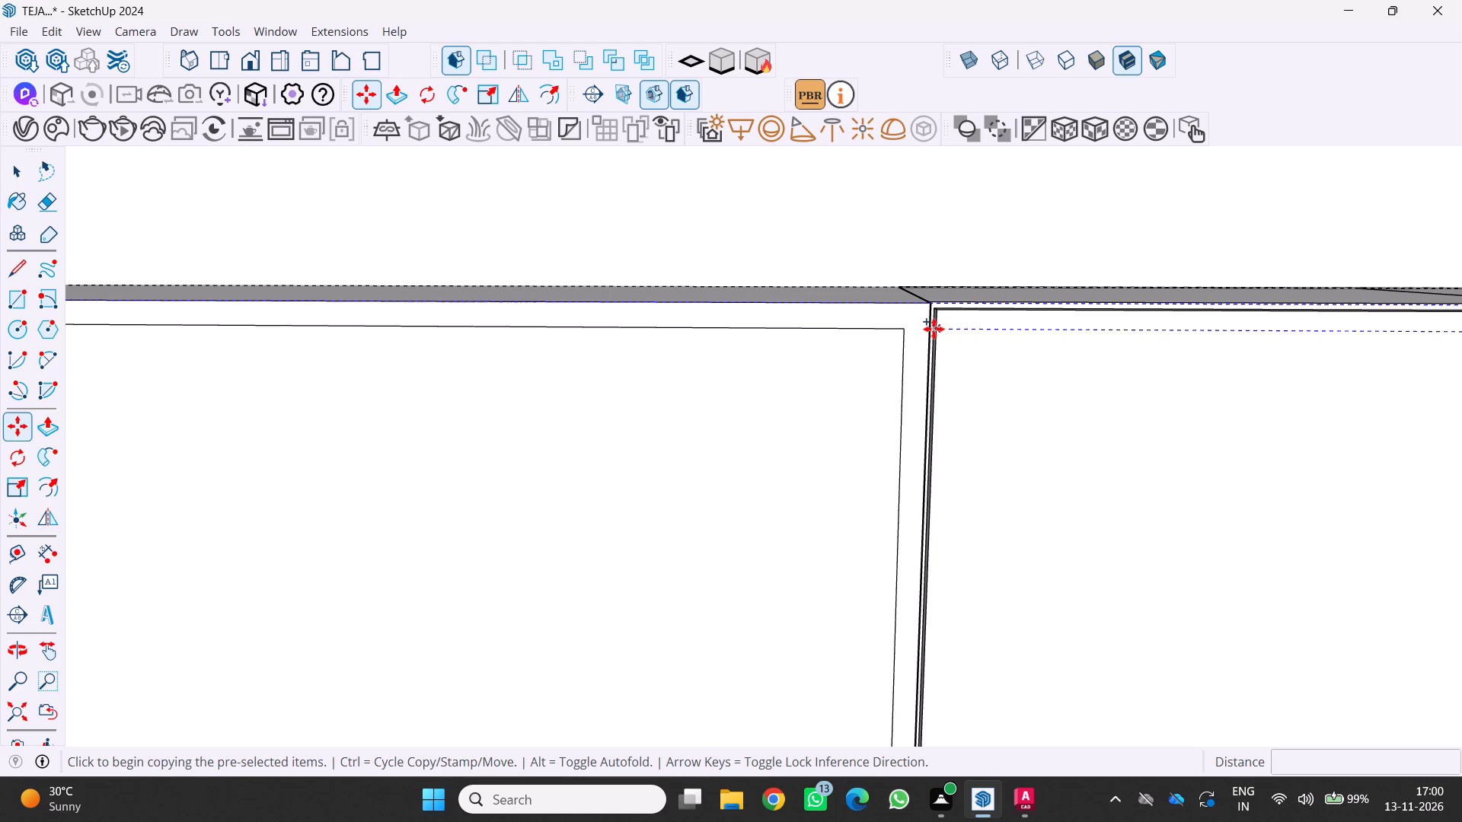
scroll(937, 327, up, 2)
click(951, 295)
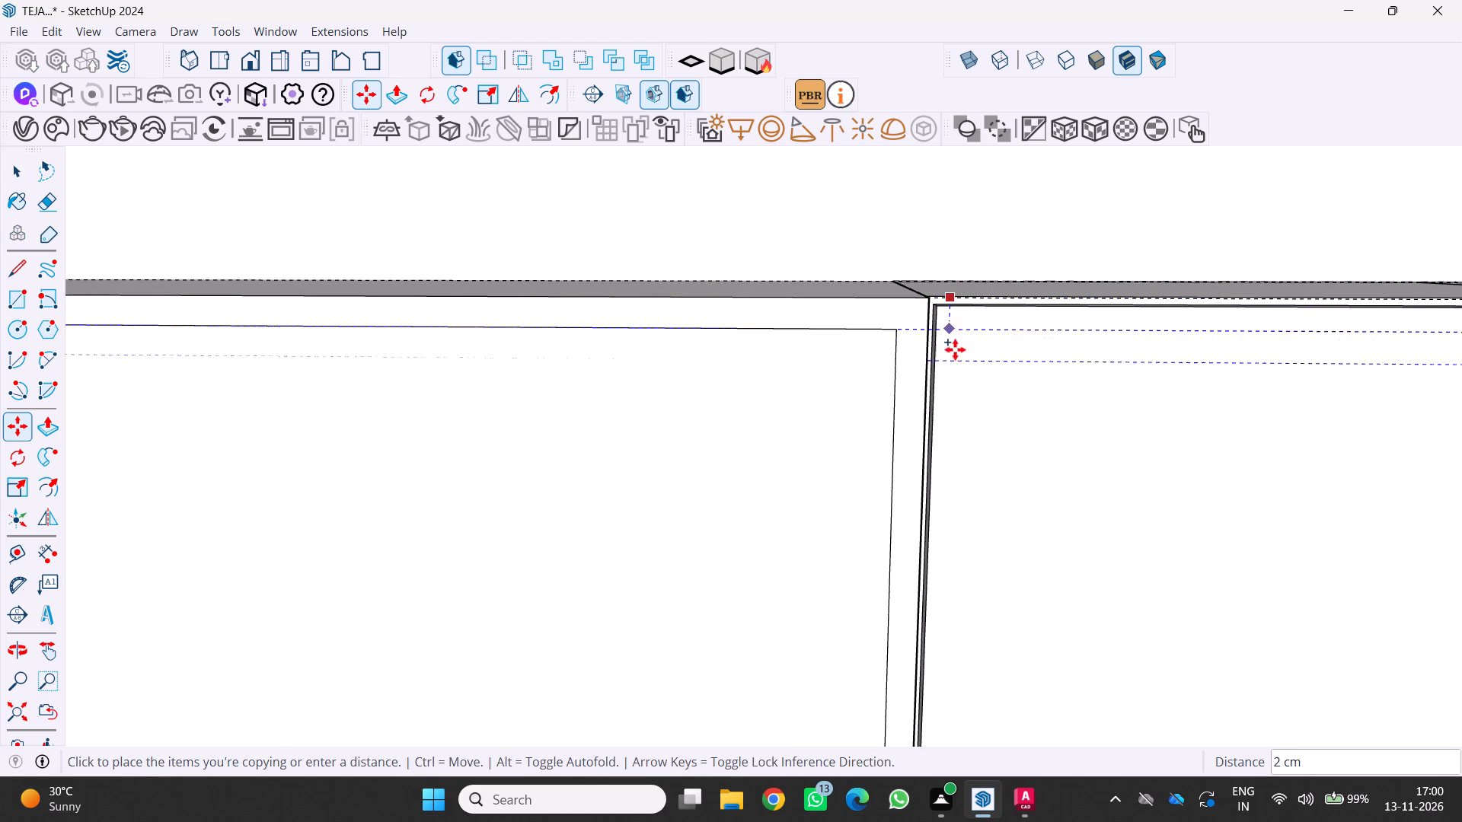
scroll(934, 458, down, 14)
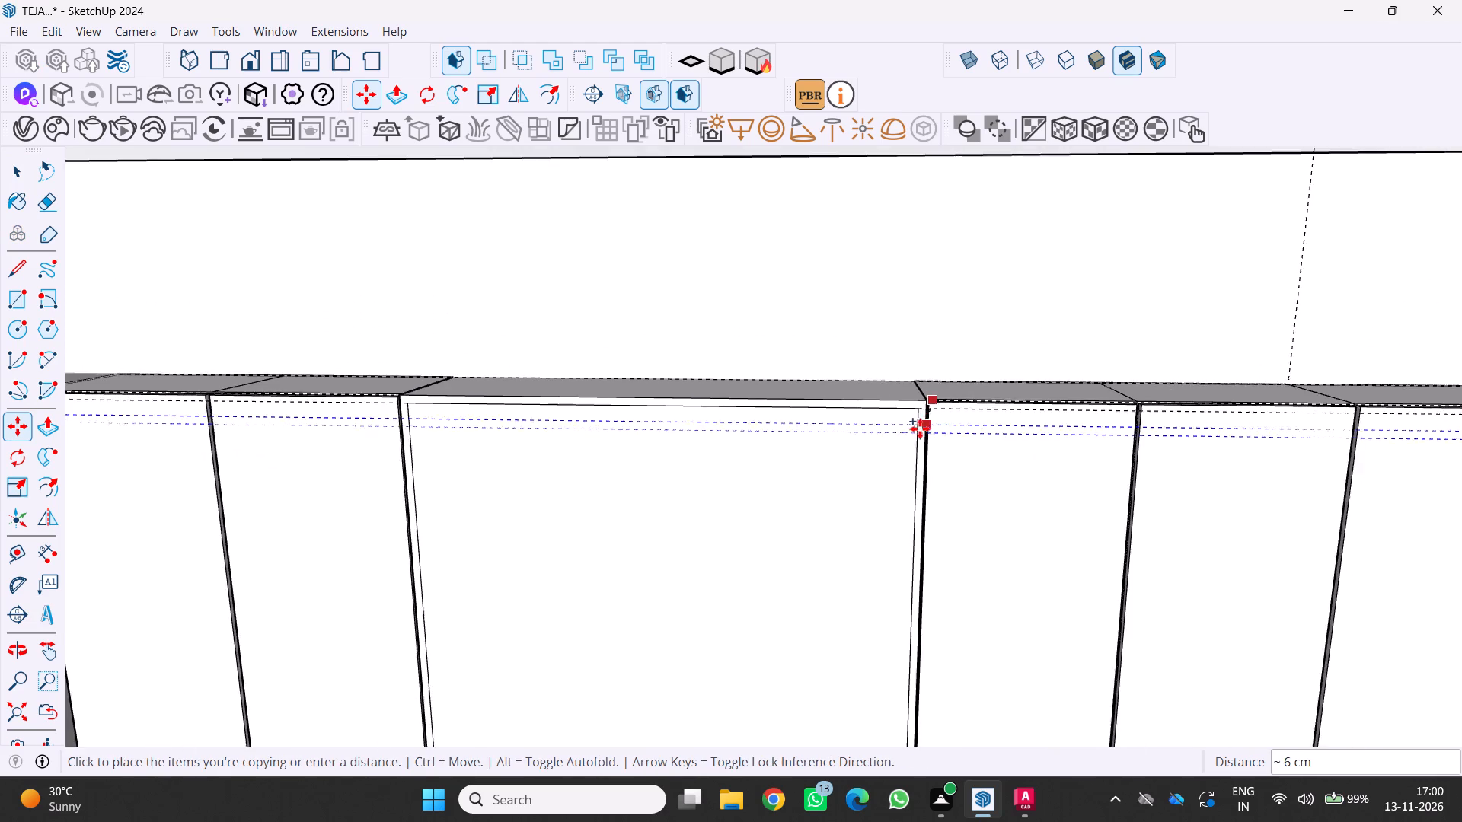
scroll(916, 435, down, 1)
middle_drag(912, 443, 909, 382)
scroll(909, 382, down, 5)
scroll(895, 597, up, 4)
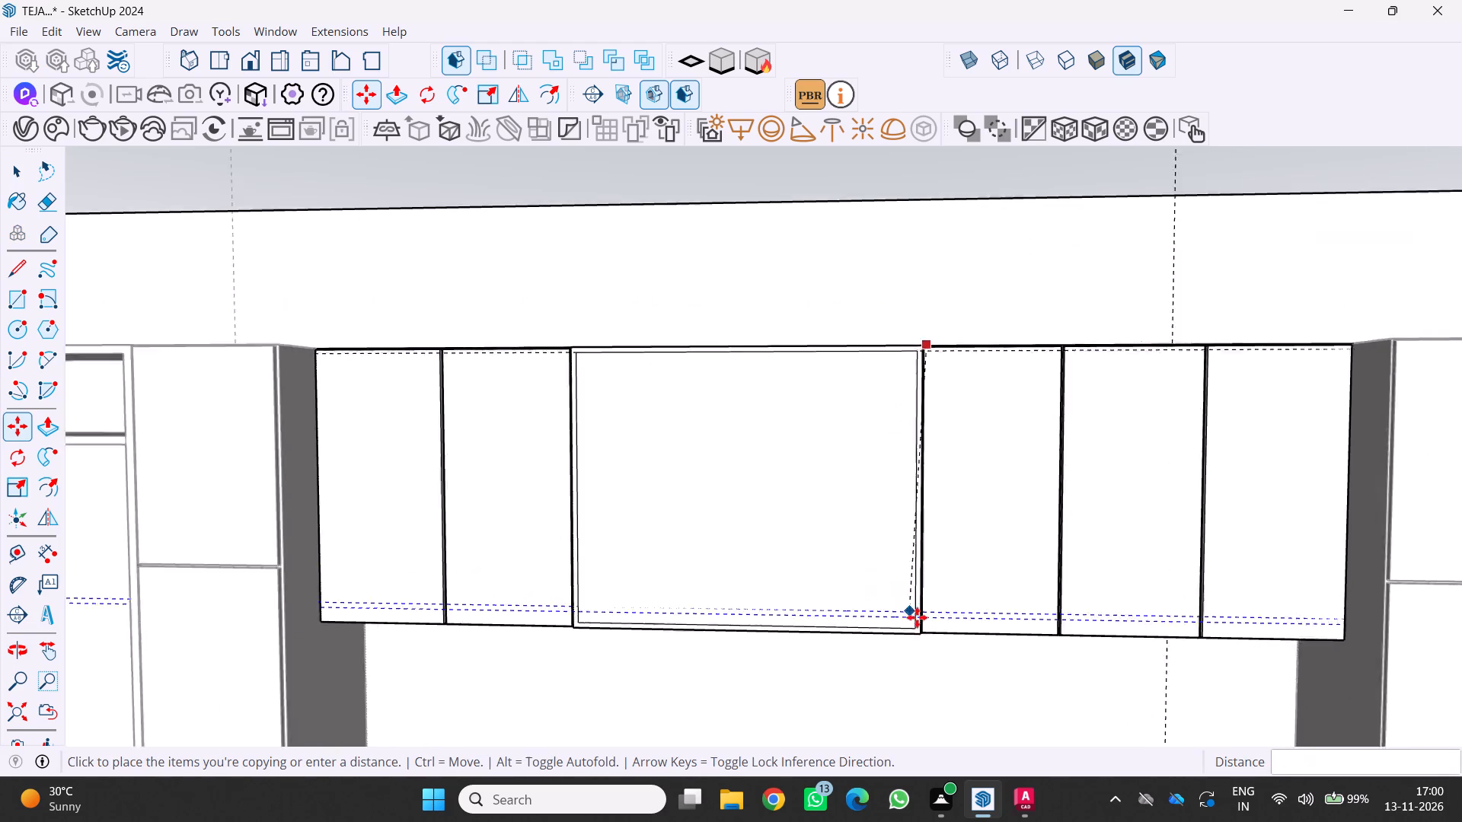
scroll(908, 623, up, 3)
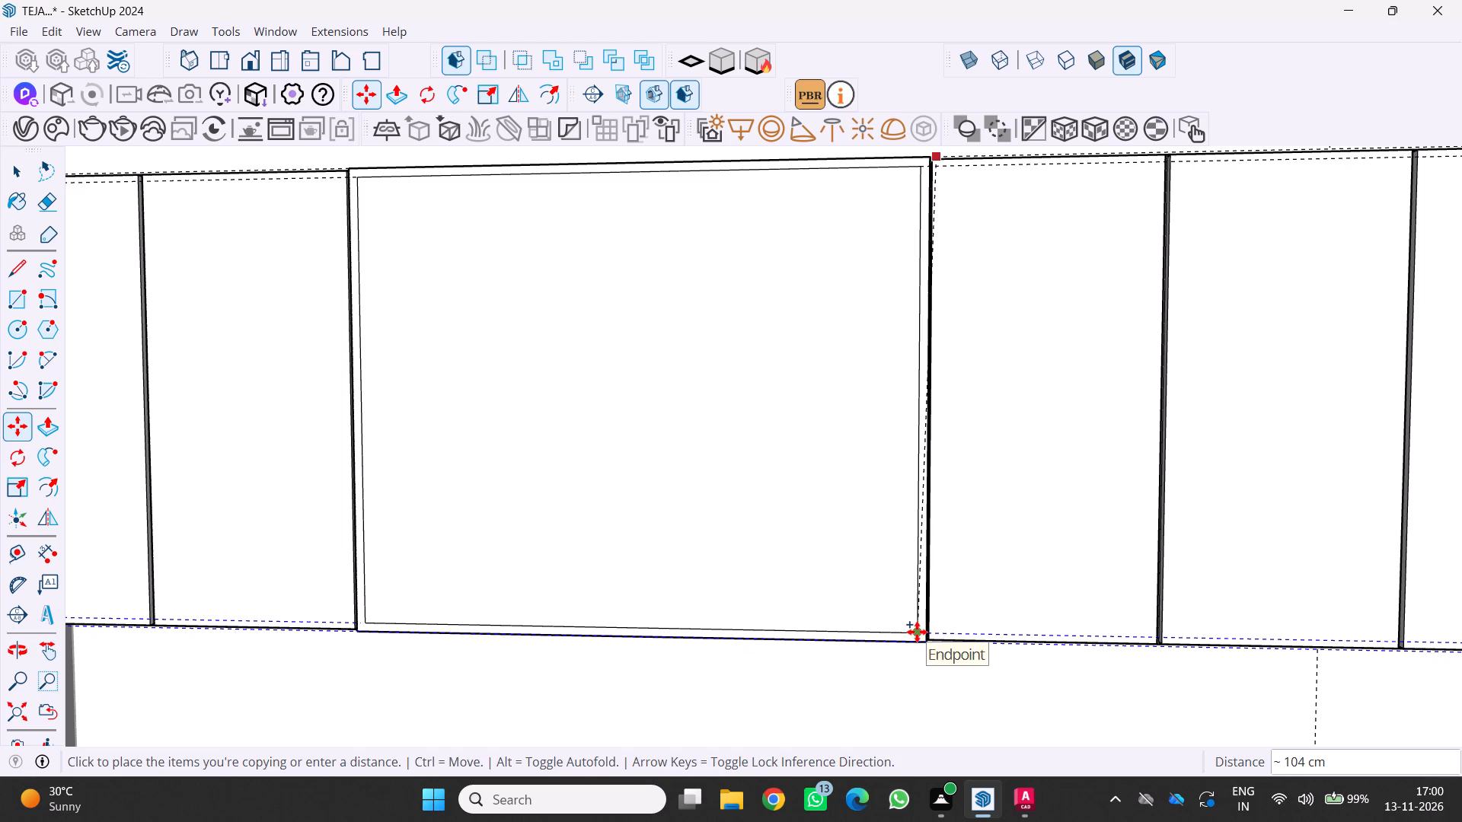
click(917, 632)
Divide the distance between the original and copied guide pairs into three equal intervals, adding the intermediate pairs.
key(3)
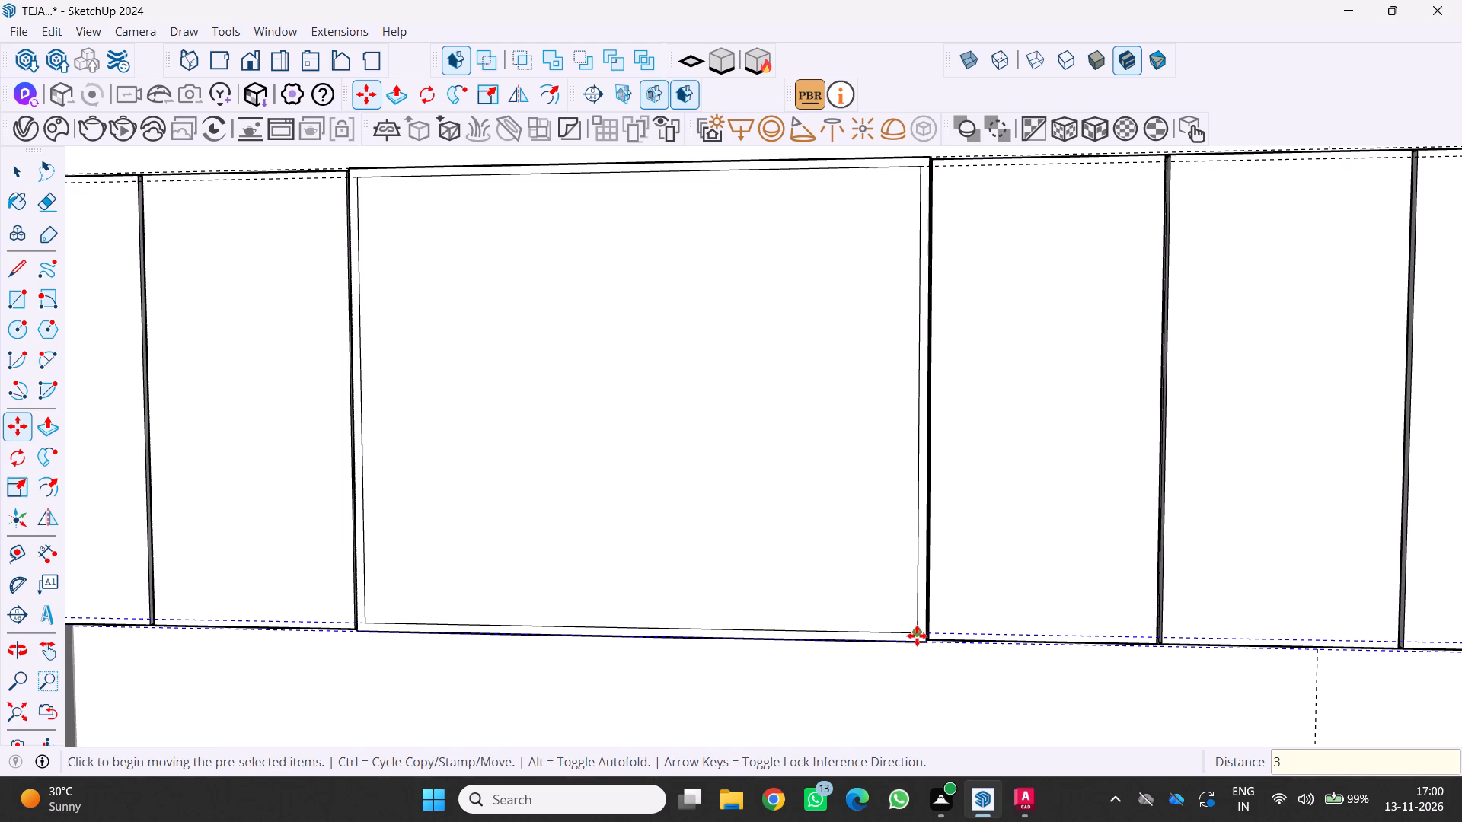
key(slash)
key(Return)
Examine the spacing of the guides across the upper units and the whole wardrobe wall within the room.
scroll(906, 632, down, 5)
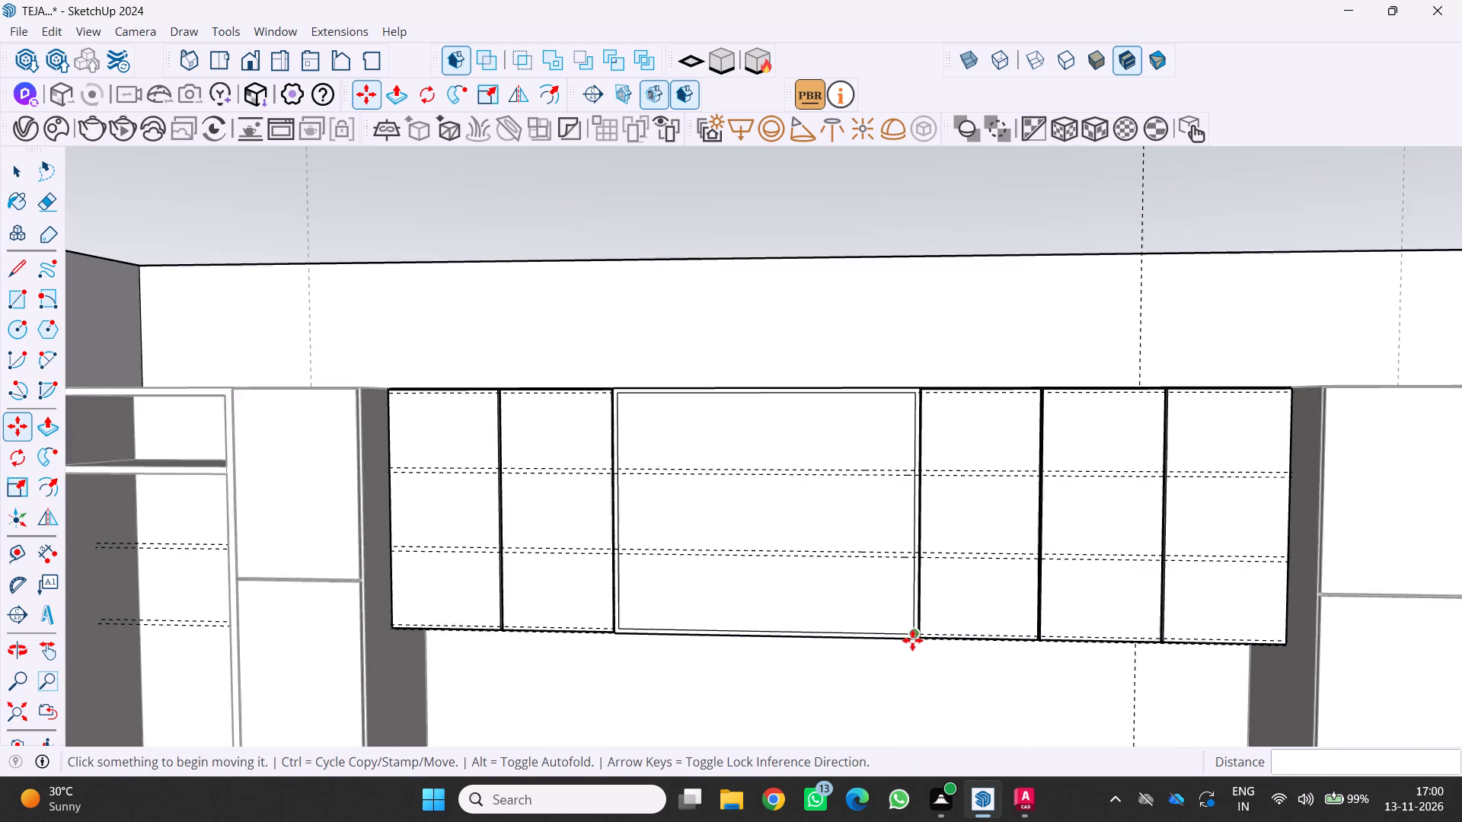
scroll(912, 640, down, 6)
middle_drag(835, 665, 1006, 581)
scroll(946, 566, down, 6)
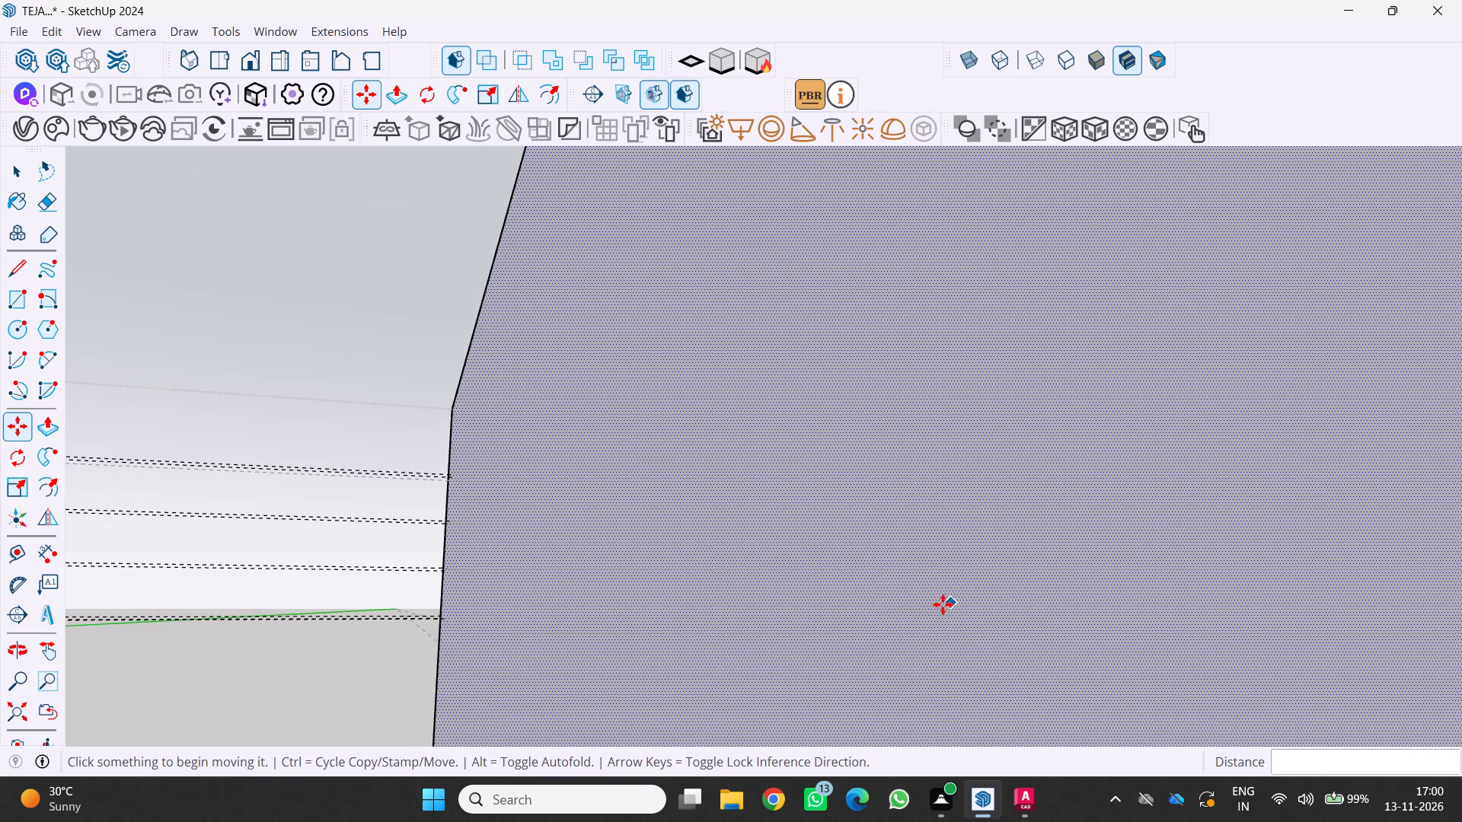
middle_drag(924, 610, 752, 645)
scroll(752, 612, down, 10)
middle_drag(916, 639, 863, 700)
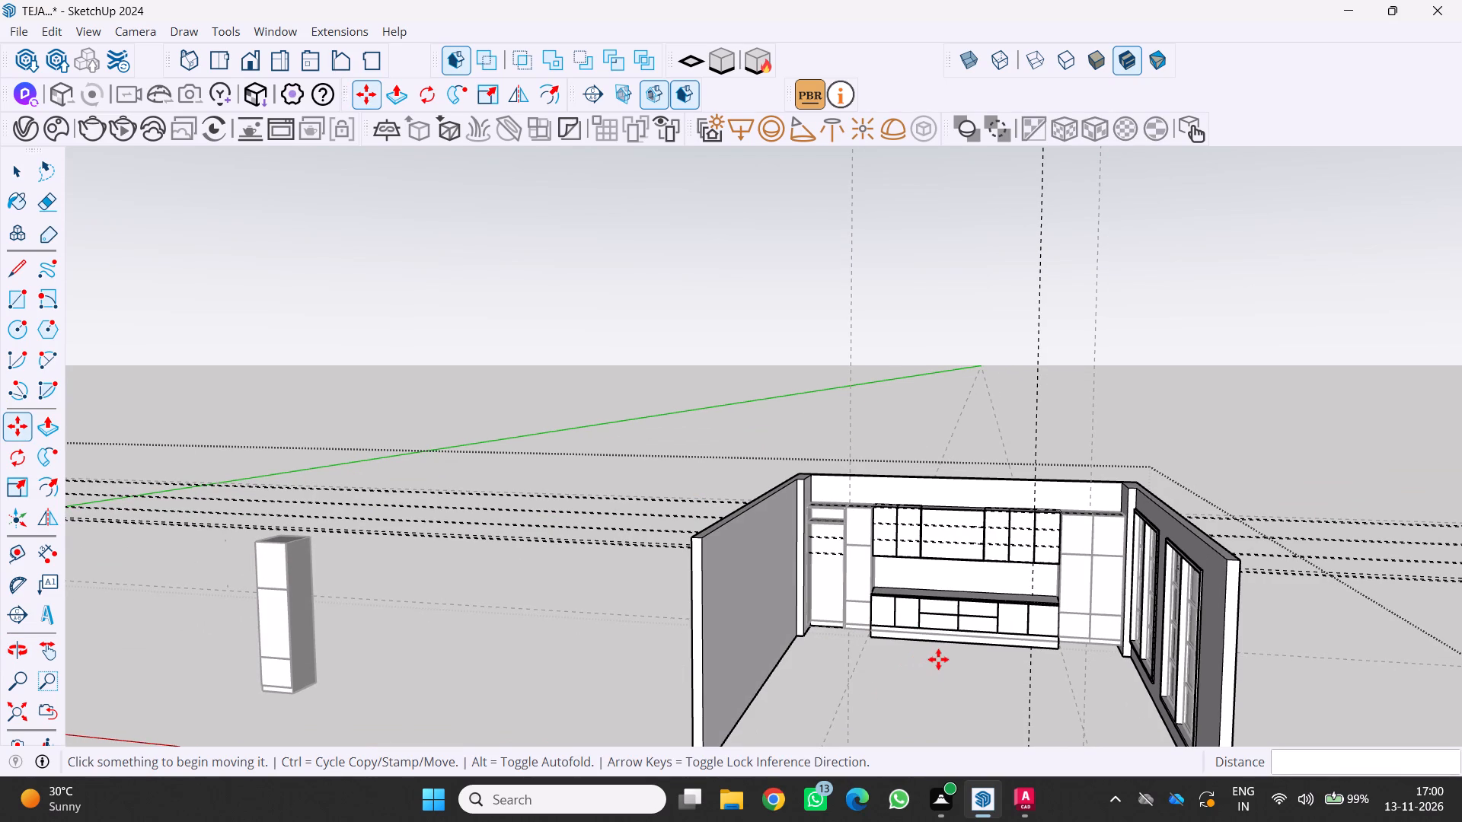
scroll(942, 659, down, 1)
middle_drag(950, 659, 1024, 642)
scroll(994, 642, up, 2)
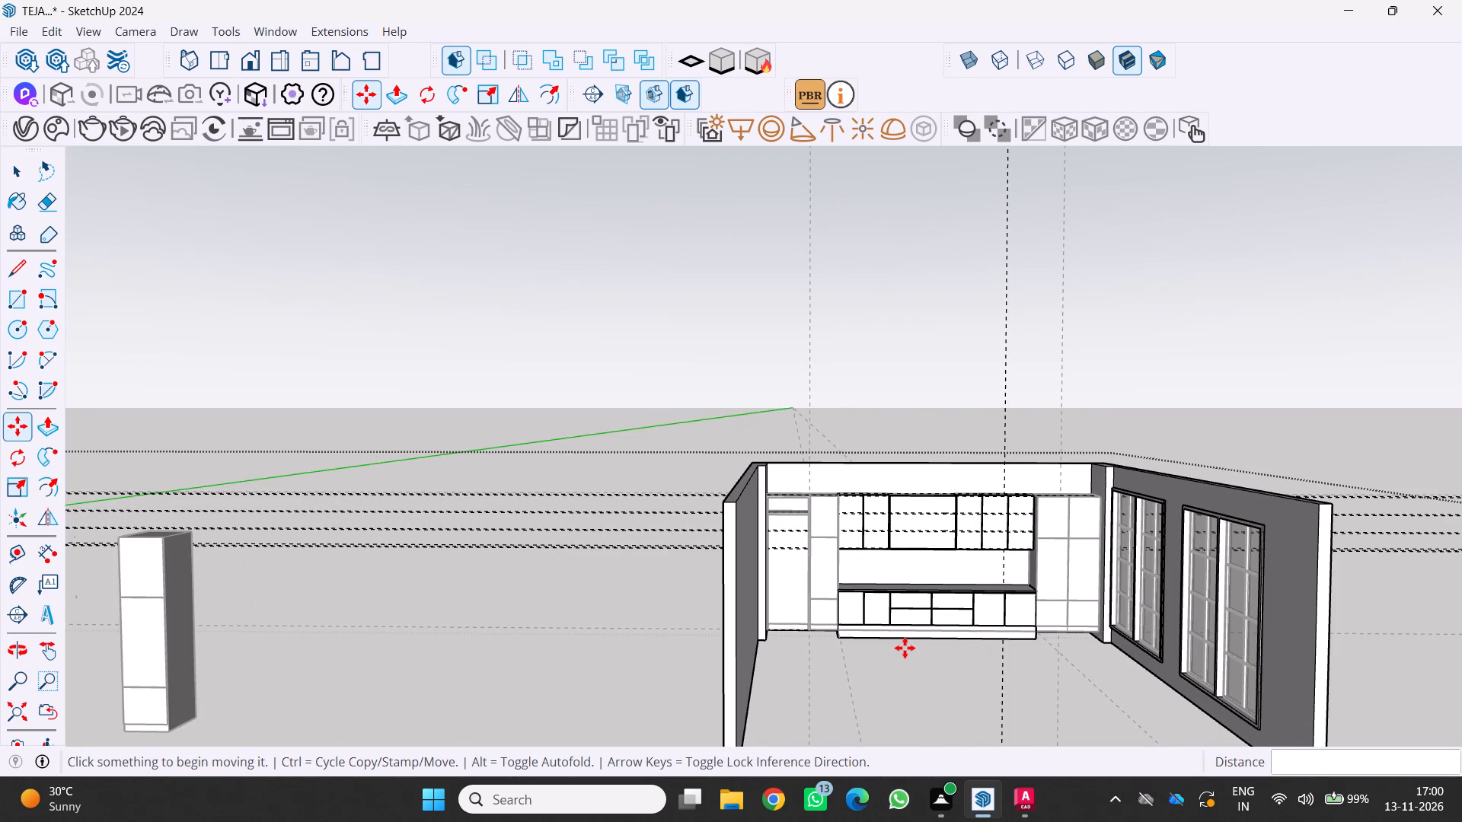
middle_drag(927, 614, 891, 620)
Draw a 2 cm by about 126 cm shelf rectangle between the upper intermediate guides, spanning the inside of the middle unit's frame.
scroll(904, 581, up, 2)
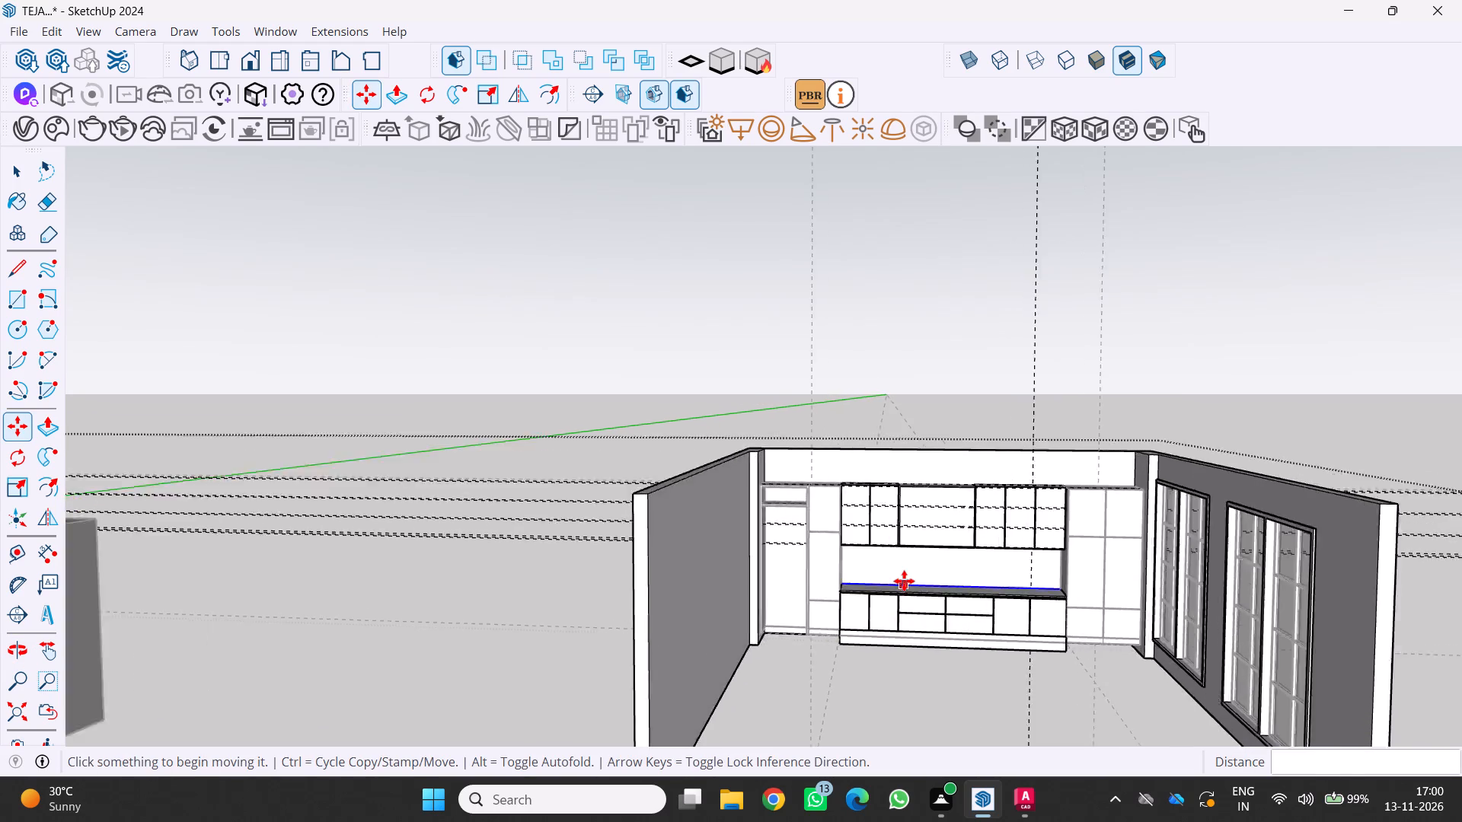
scroll(904, 581, up, 2)
scroll(870, 555, up, 20)
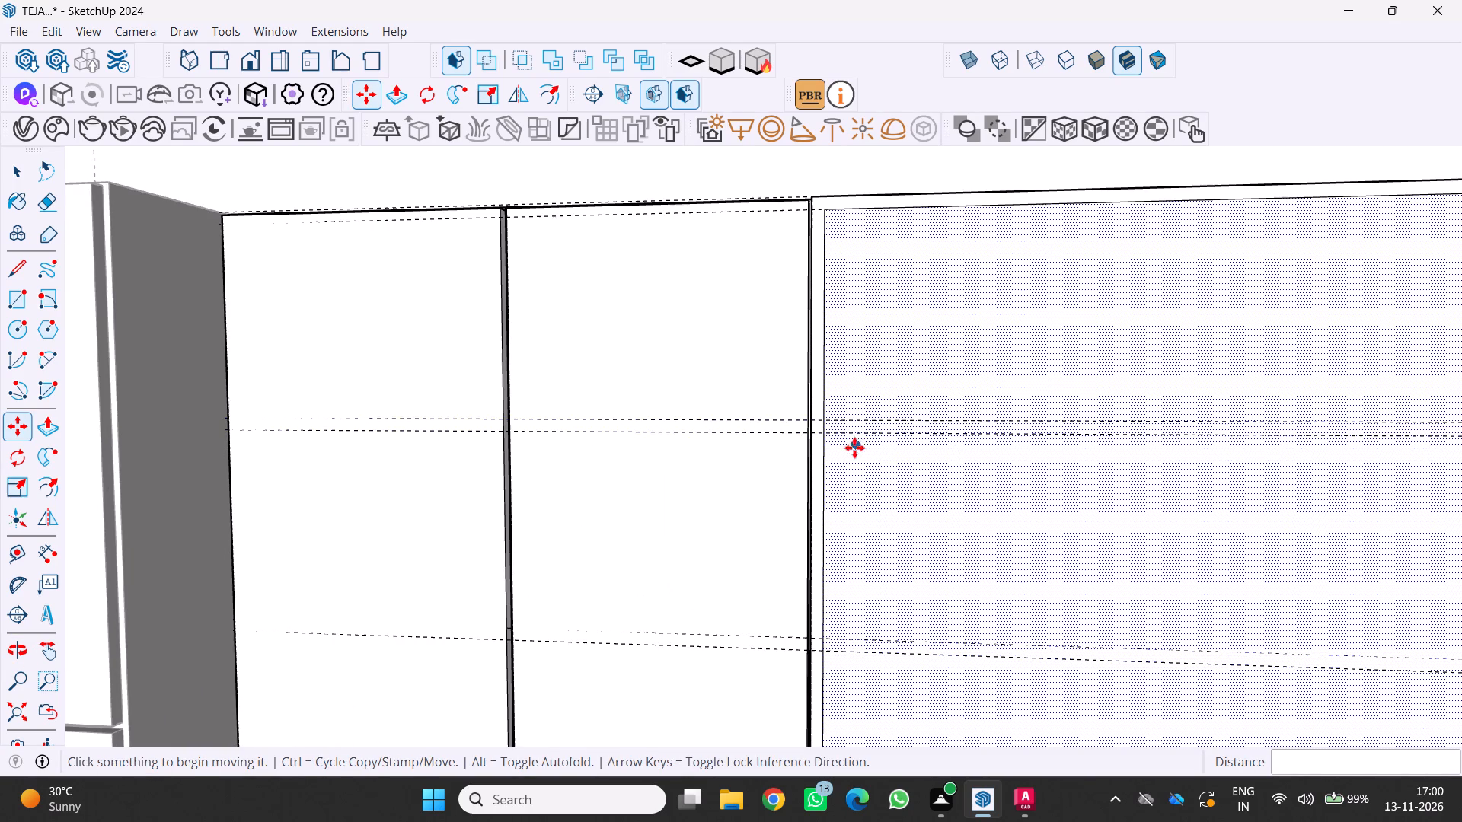
key(r)
scroll(831, 425, up, 1)
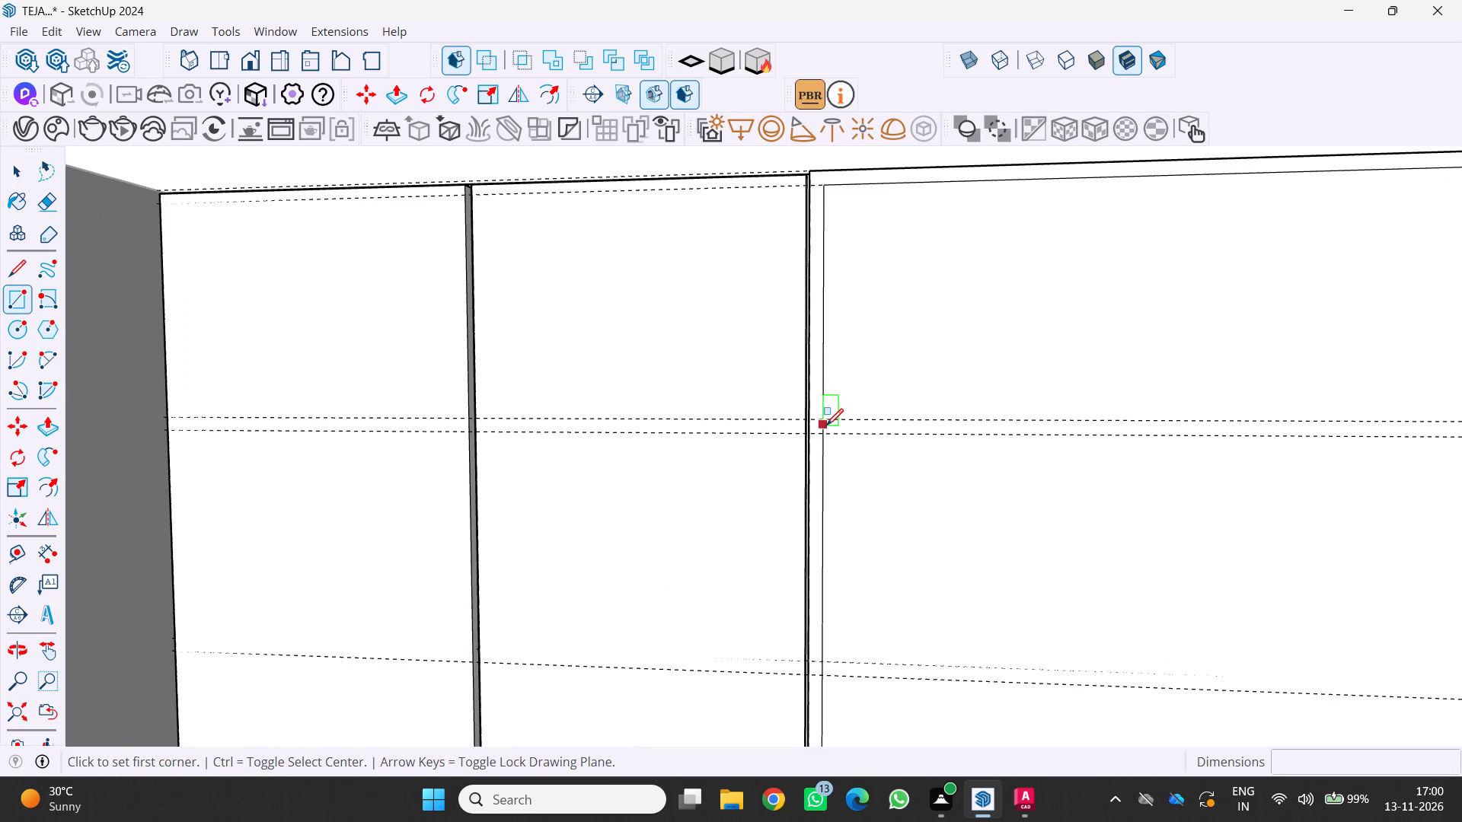
click(826, 422)
scroll(836, 436, down, 5)
scroll(991, 446, down, 4)
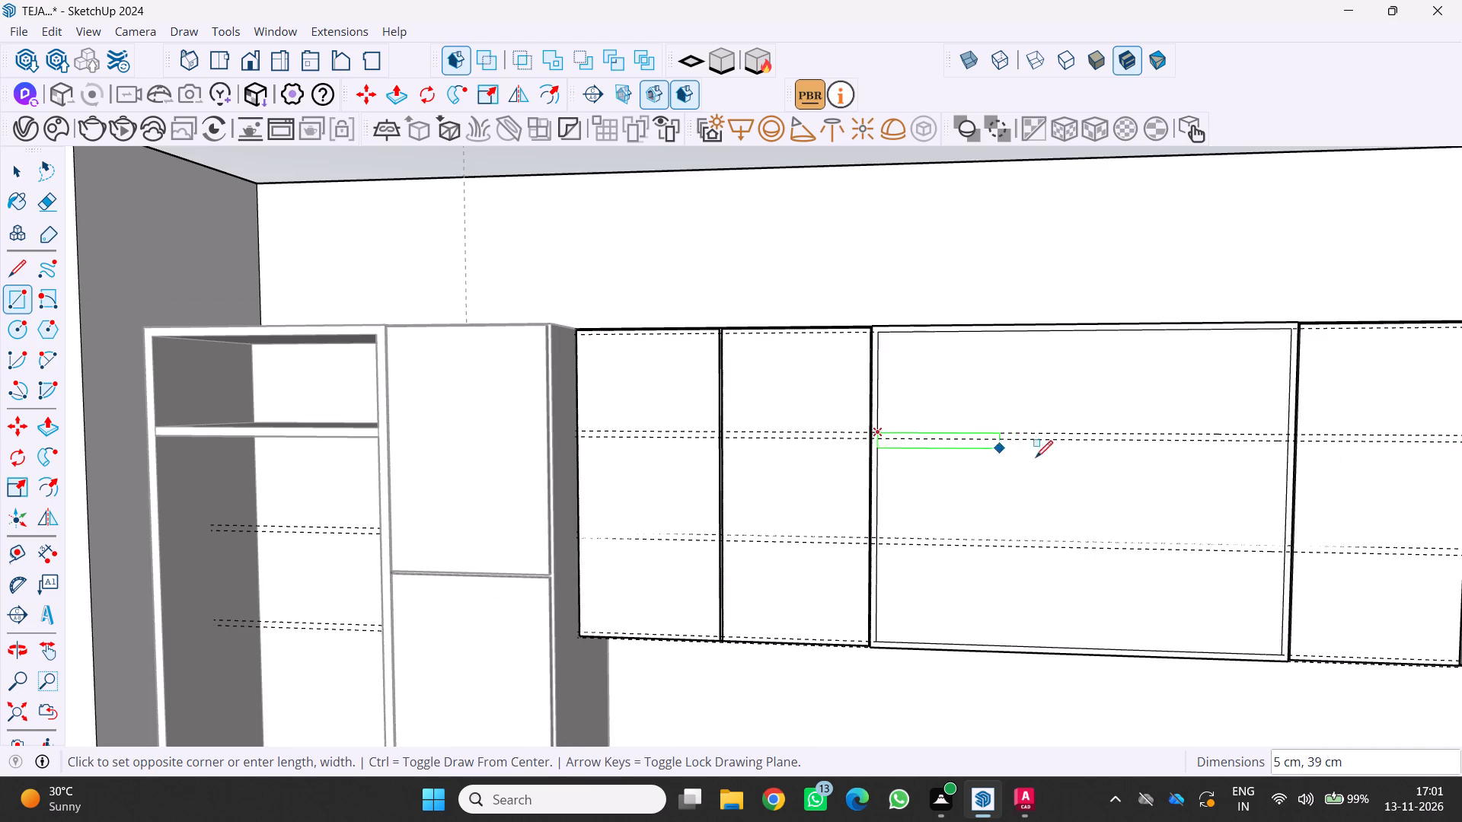
scroll(1284, 459, up, 7)
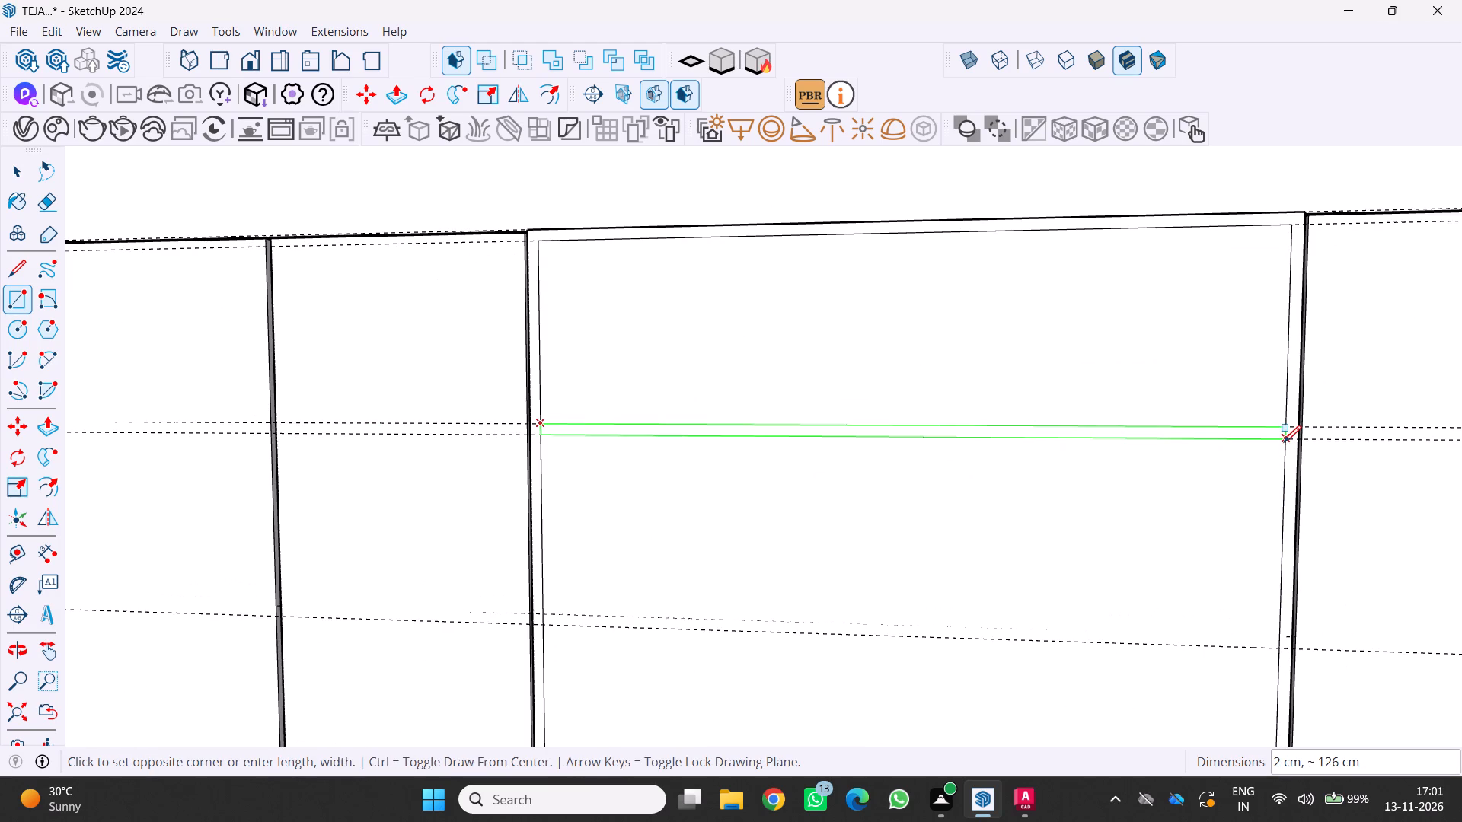
click(1284, 442)
Draw a second 2 cm by about 126 cm shelf rectangle between the lower intermediate guides, across the inside of the frame.
scroll(1270, 448, down, 7)
scroll(845, 568, up, 1)
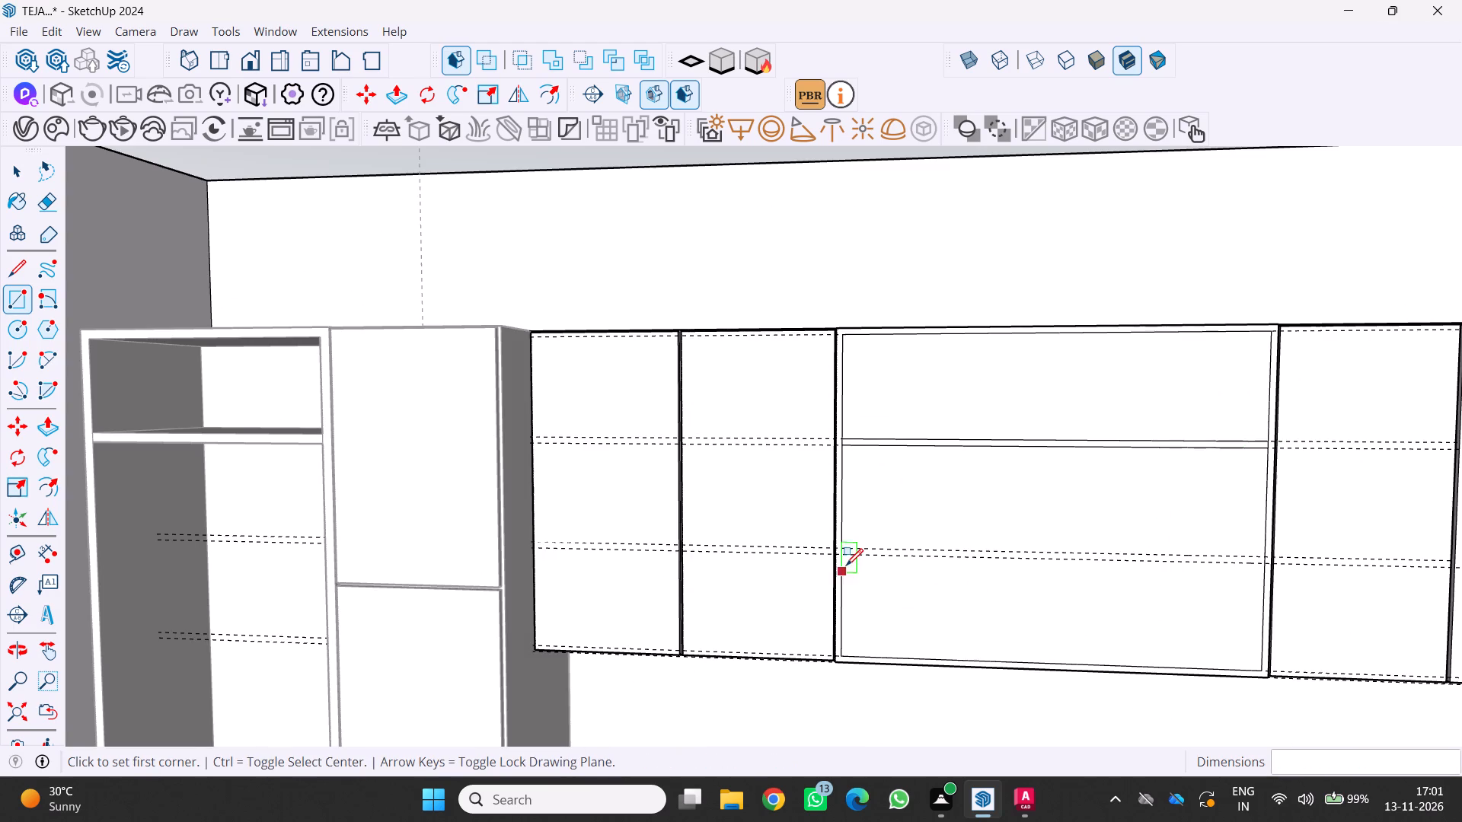
scroll(846, 566, up, 5)
scroll(843, 552, down, 4)
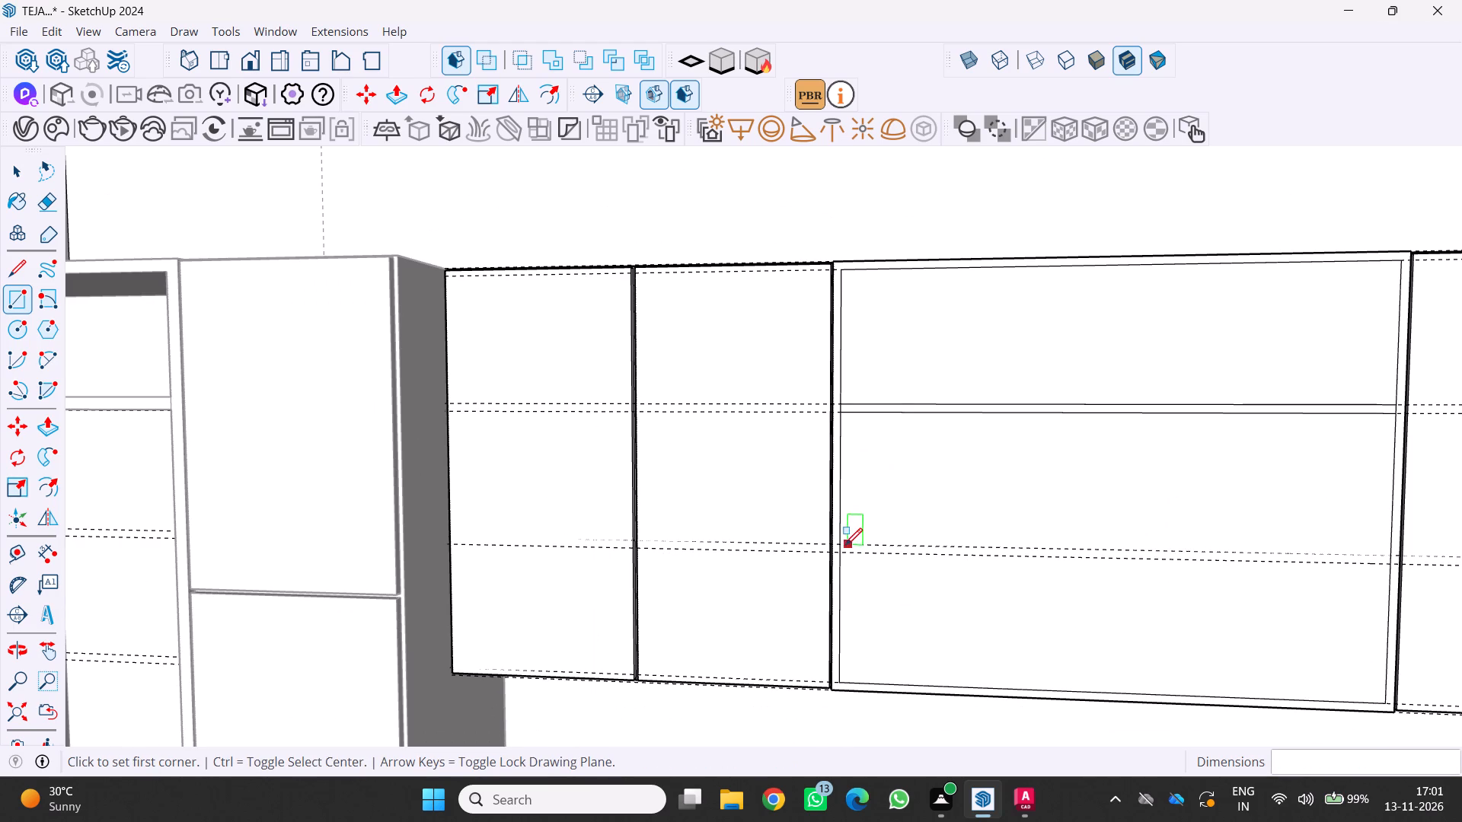
click(844, 546)
scroll(873, 555, down, 3)
scroll(1264, 555, up, 4)
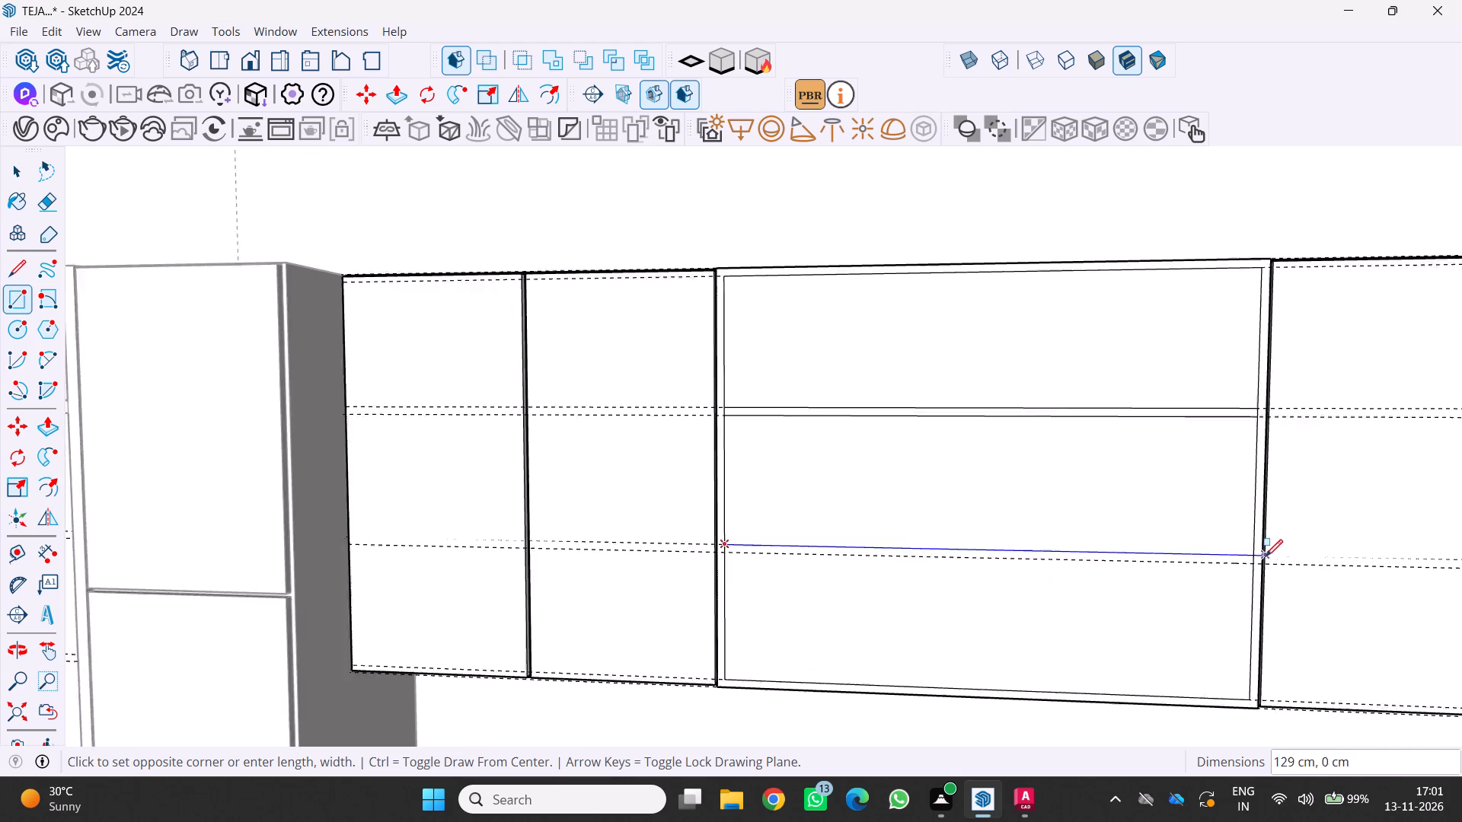
scroll(1242, 565, up, 3)
click(1254, 563)
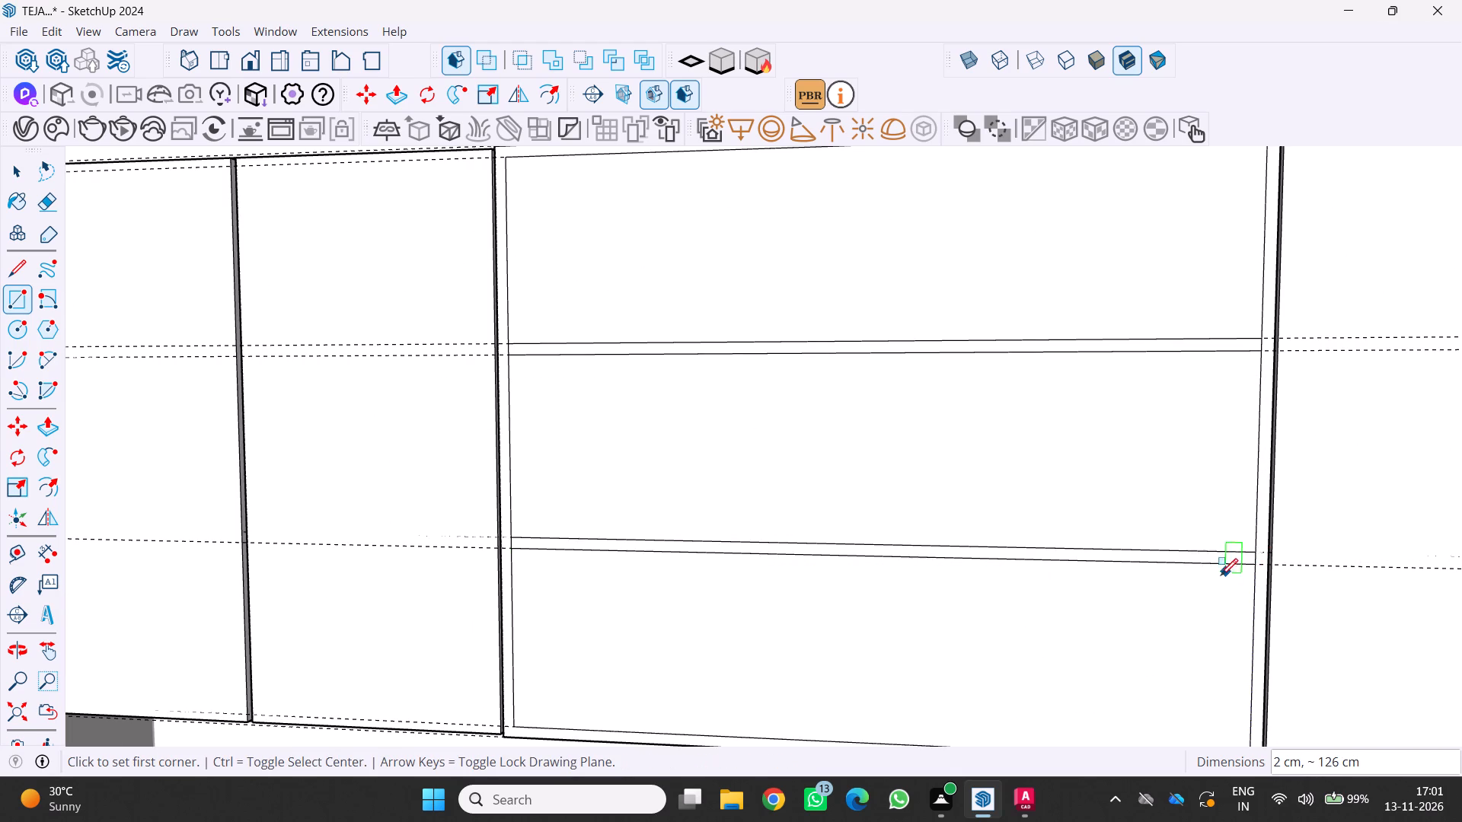
scroll(1214, 580, down, 10)
scroll(1037, 624, down, 1)
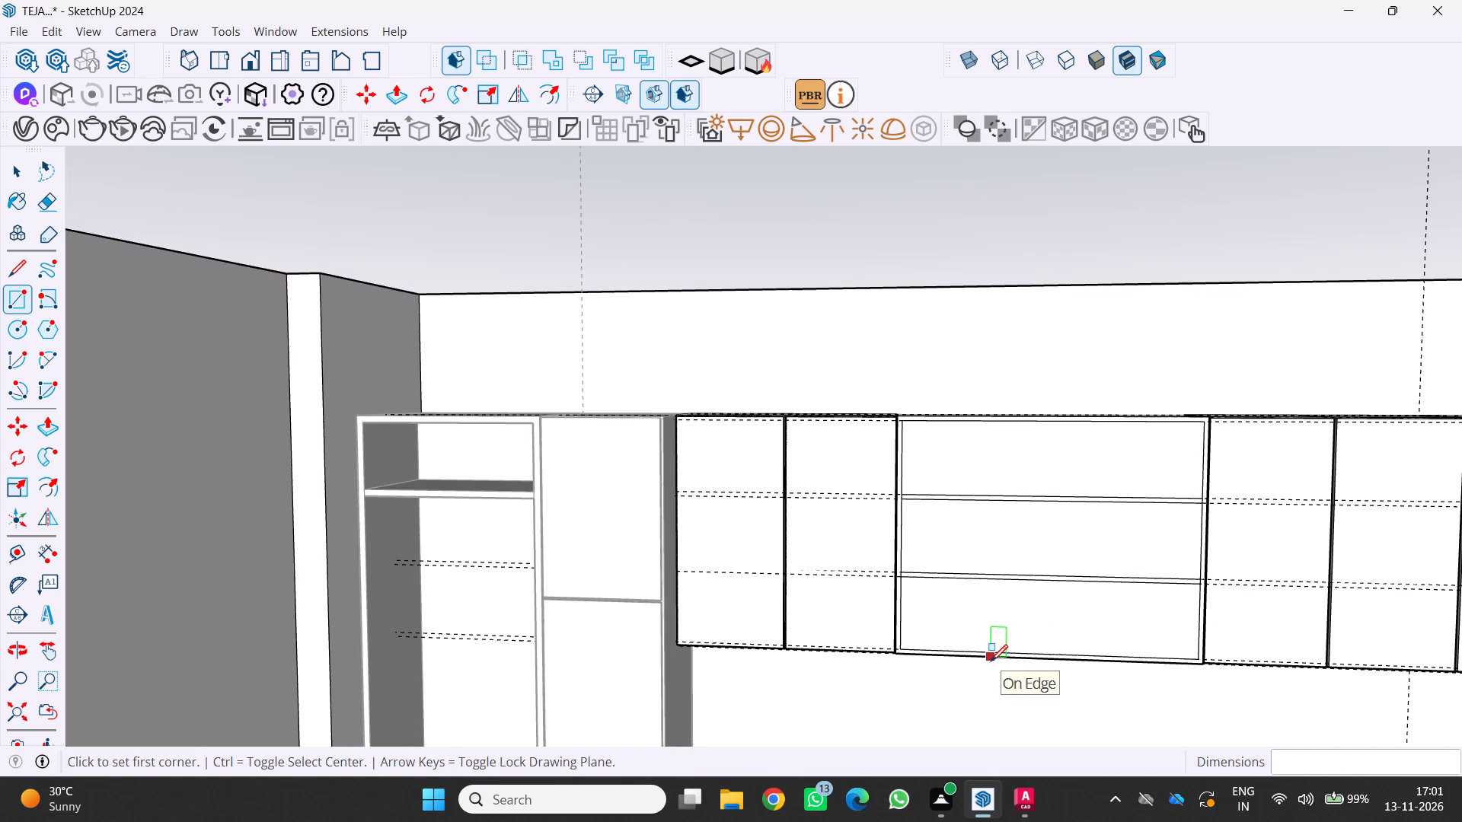
Erase the two intermediate guide pairs that cross the upper units at the shelf heights.
scroll(1004, 685, down, 3)
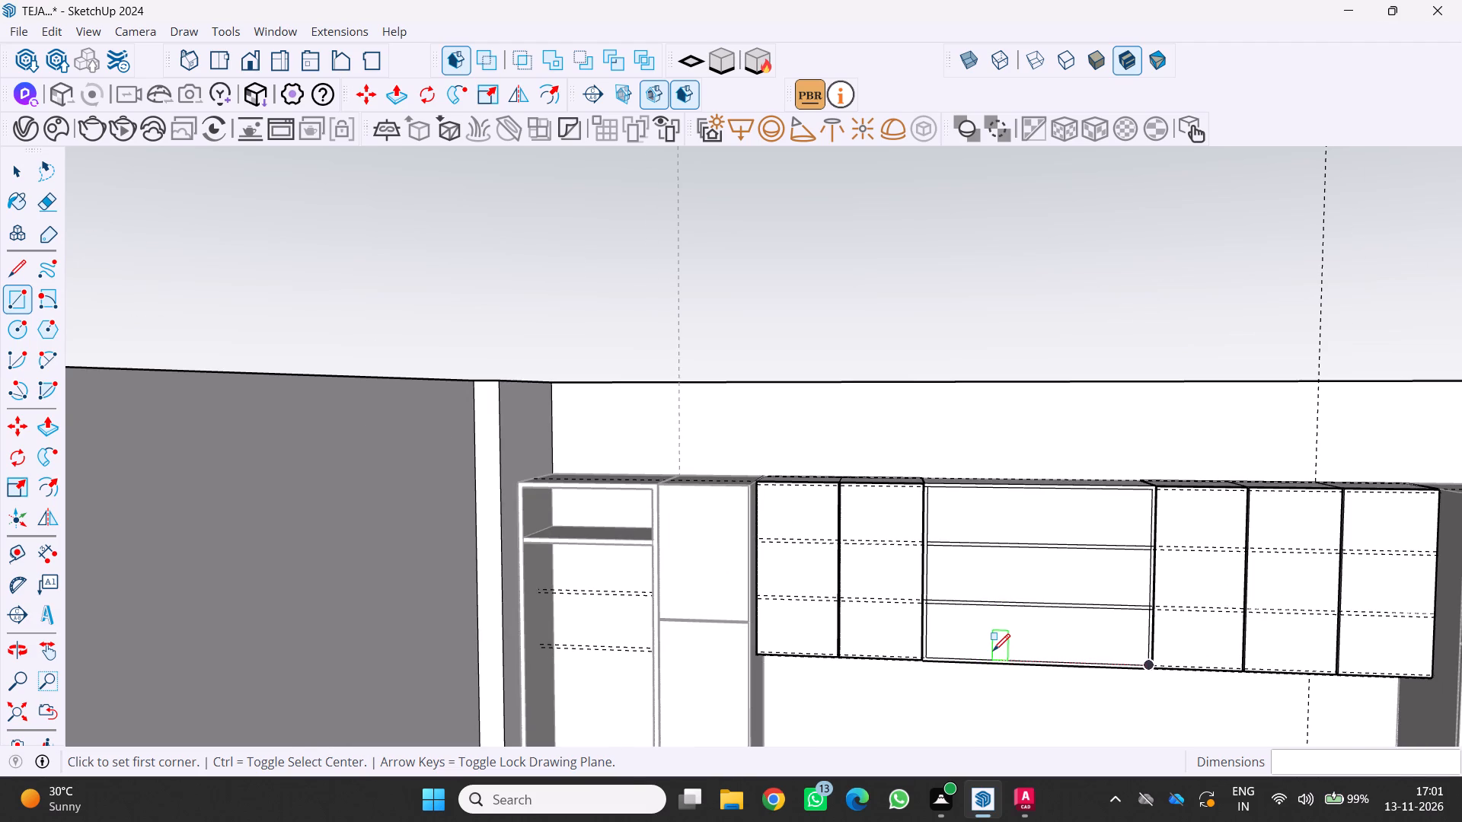
scroll(990, 654, down, 1)
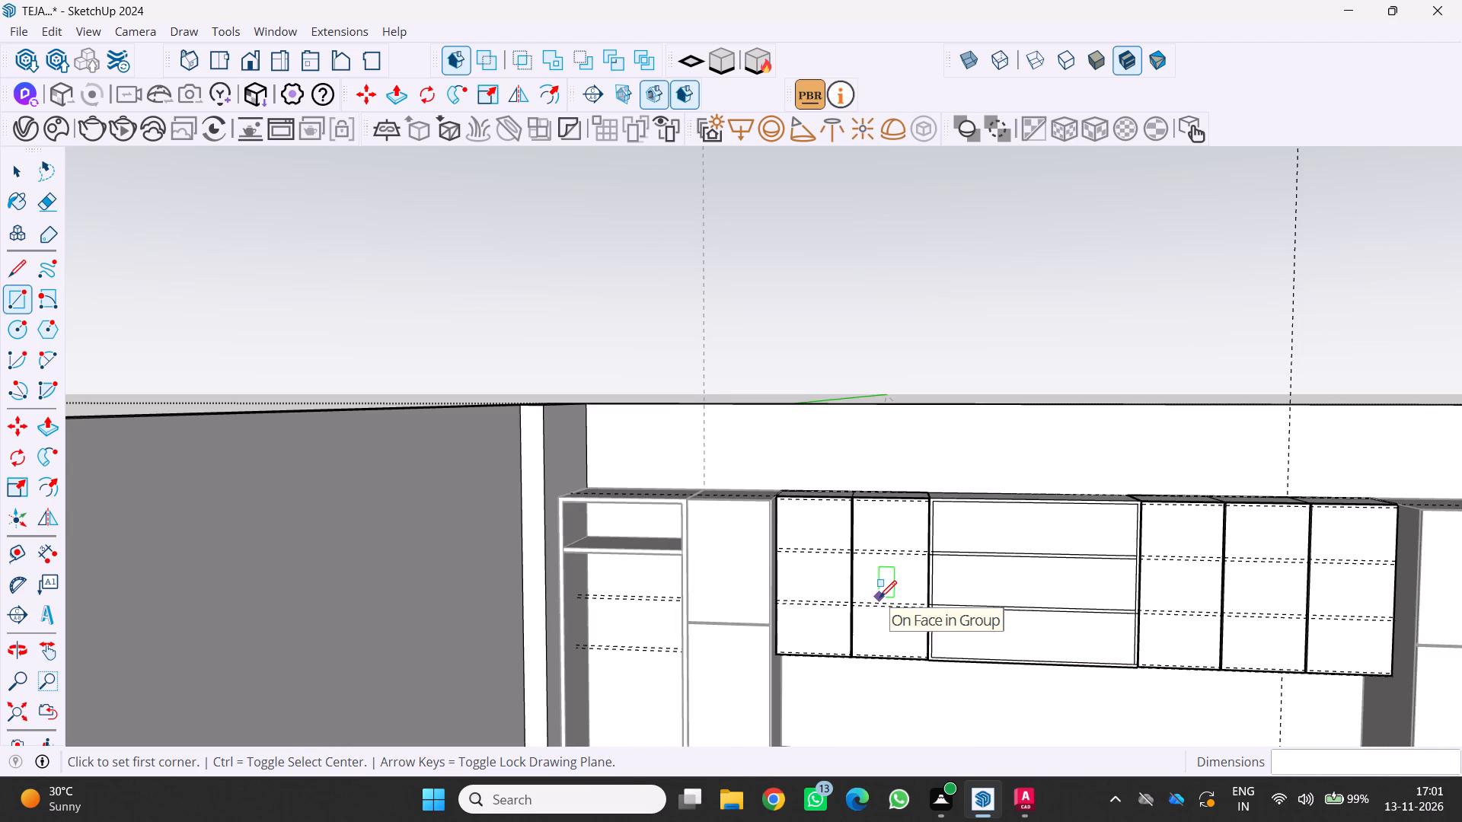
scroll(870, 615, down, 2)
middle_drag(870, 615, 883, 559)
middle_click(883, 559)
scroll(851, 572, down, 6)
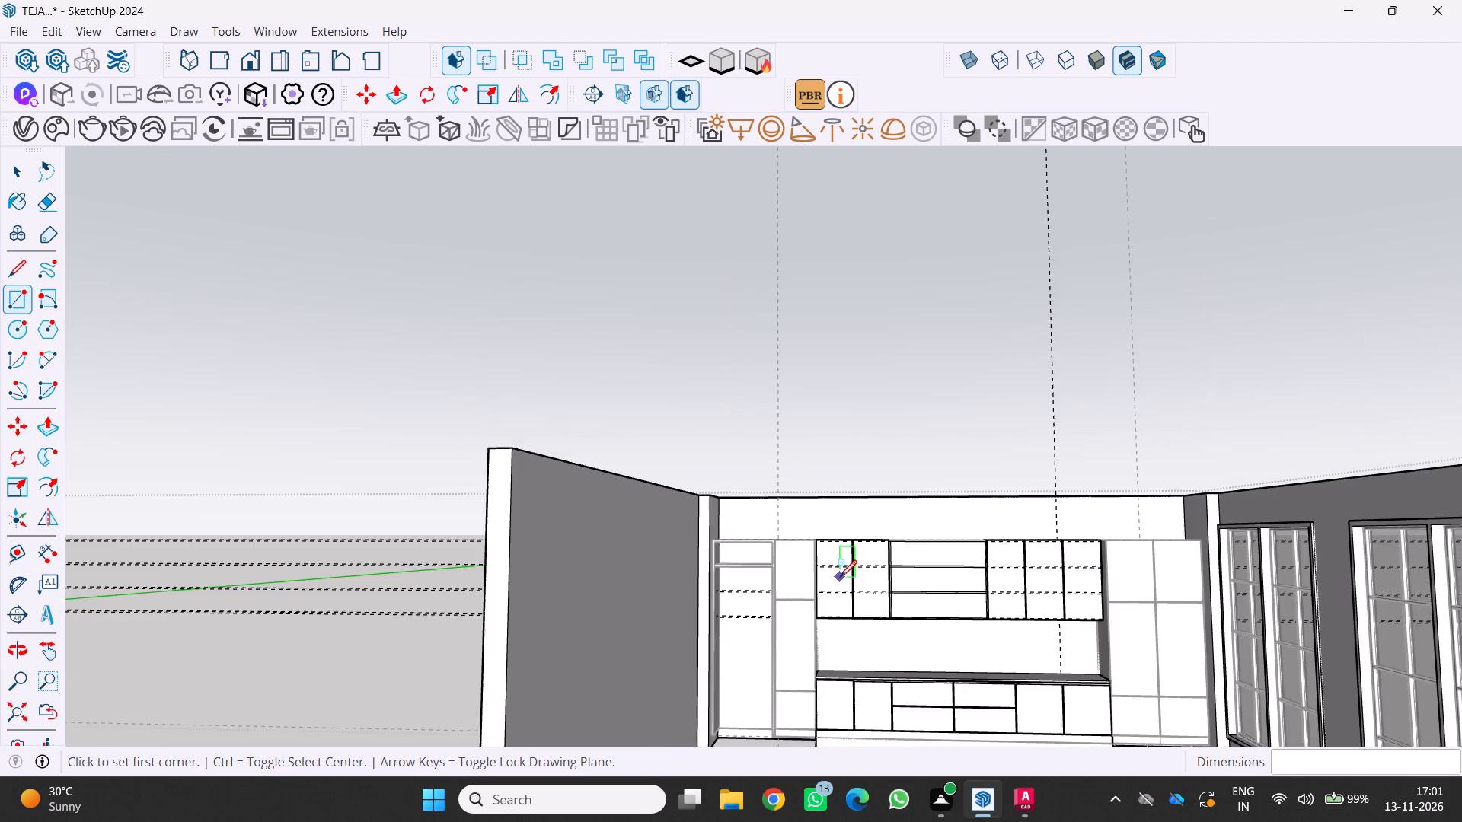
scroll(838, 576, down, 4)
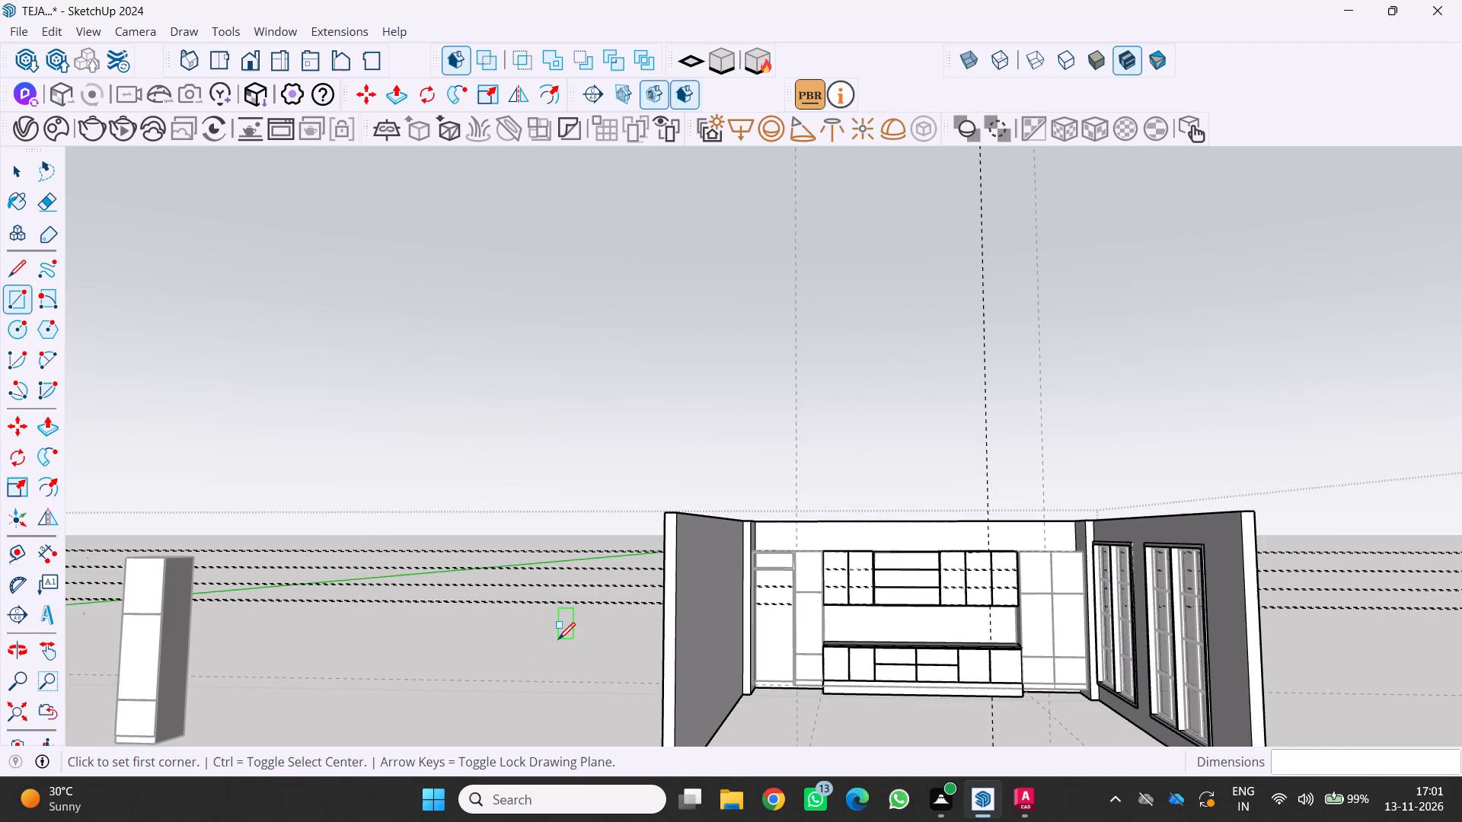
scroll(591, 617, up, 8)
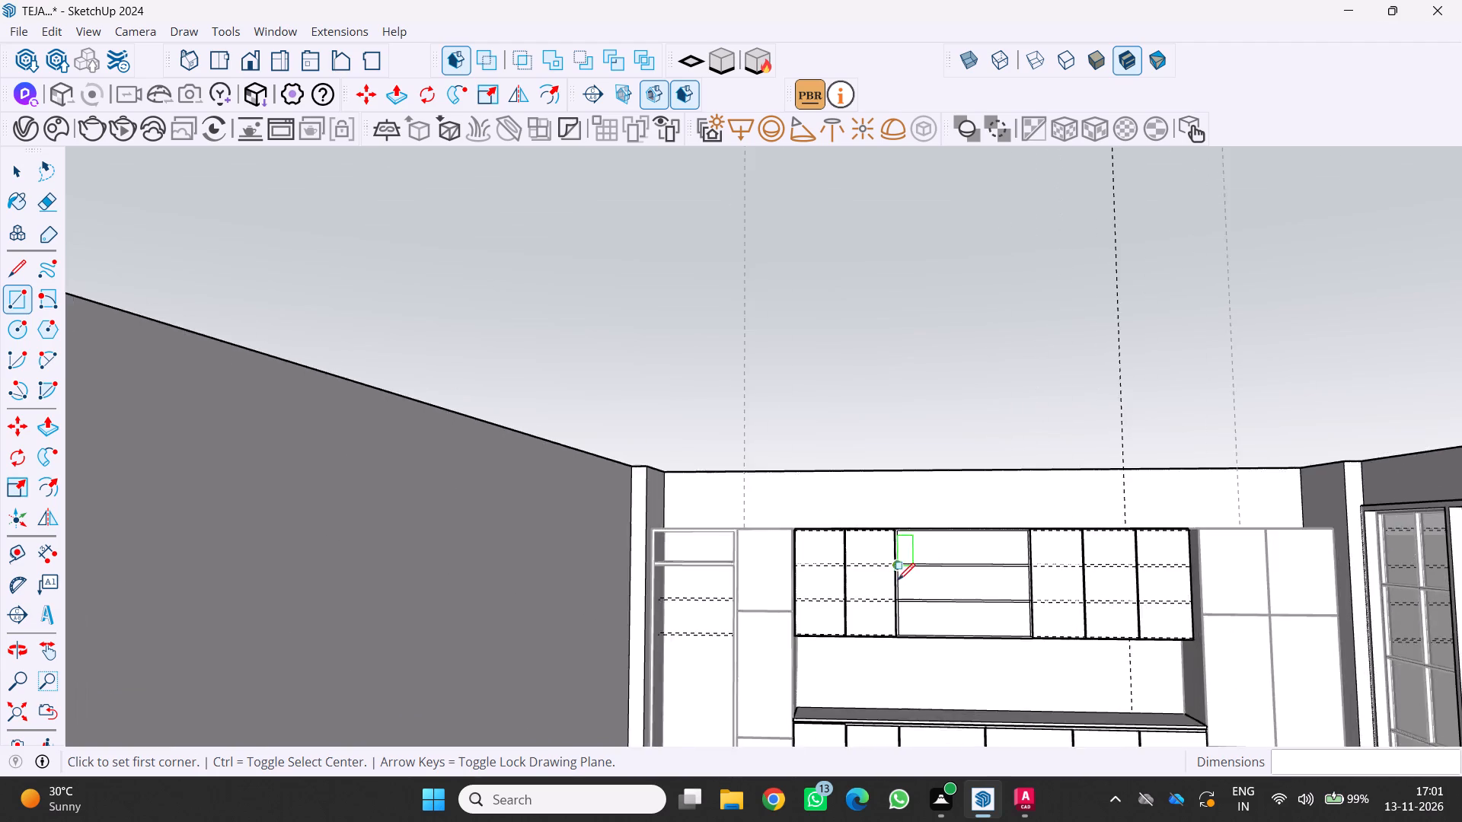
scroll(898, 580, up, 3)
key(e)
scroll(801, 594, up, 4)
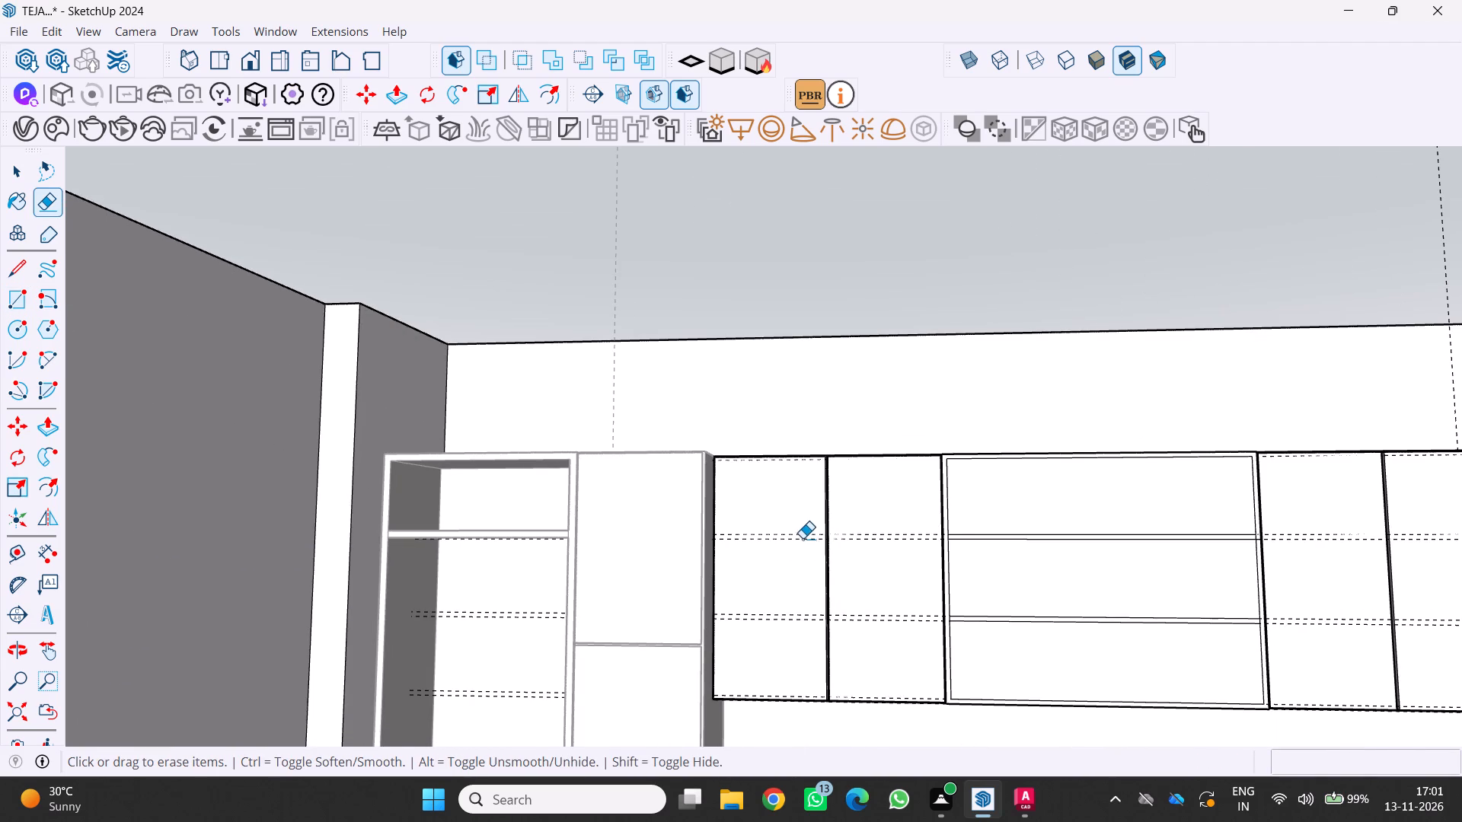
click(796, 537)
click(771, 619)
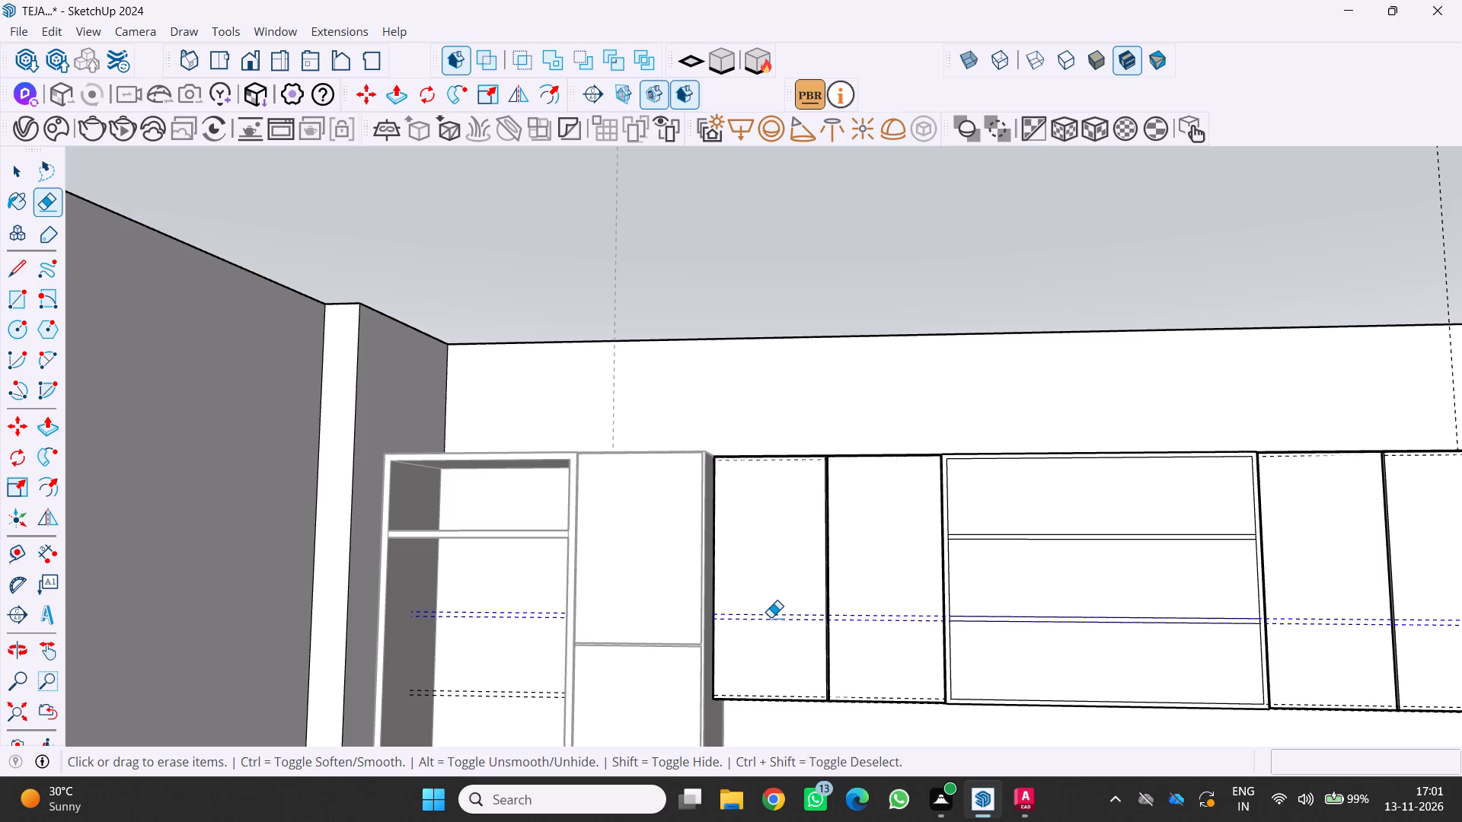
Examine the whole wardrobe wall and the middle unit's shelf layout within the room.
scroll(764, 611, down, 10)
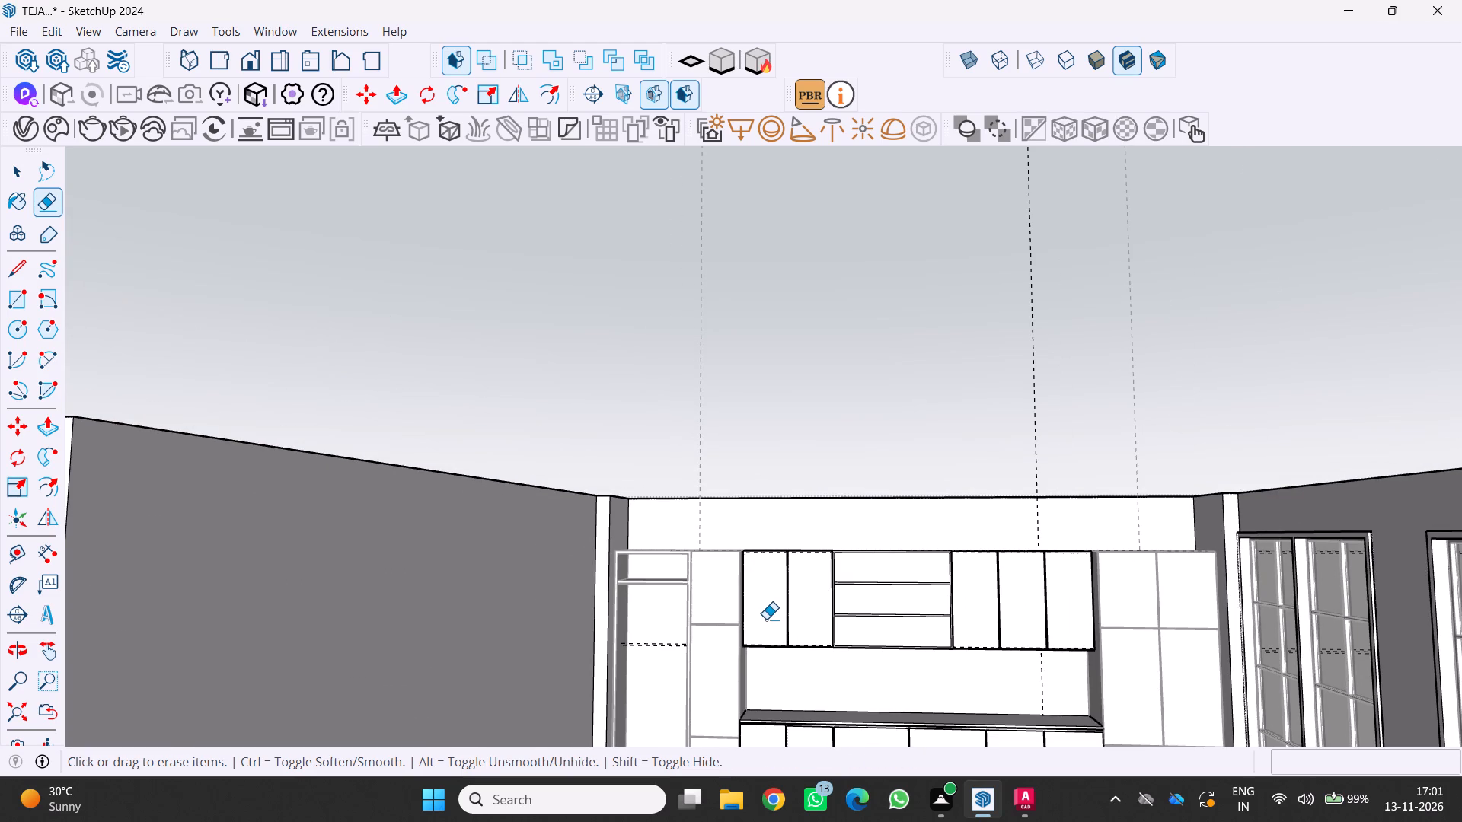
scroll(748, 623, down, 2)
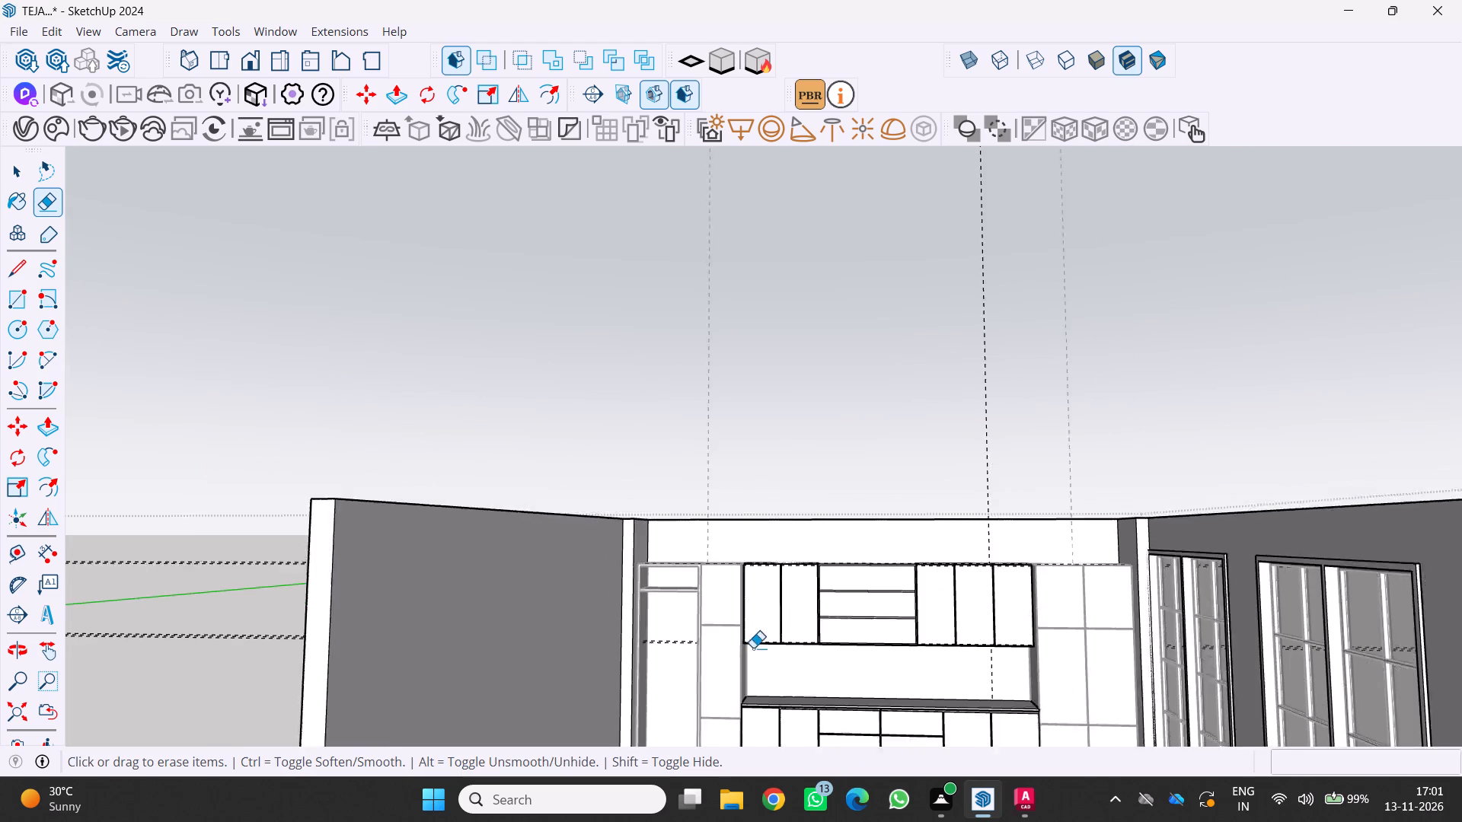
scroll(753, 648, down, 2)
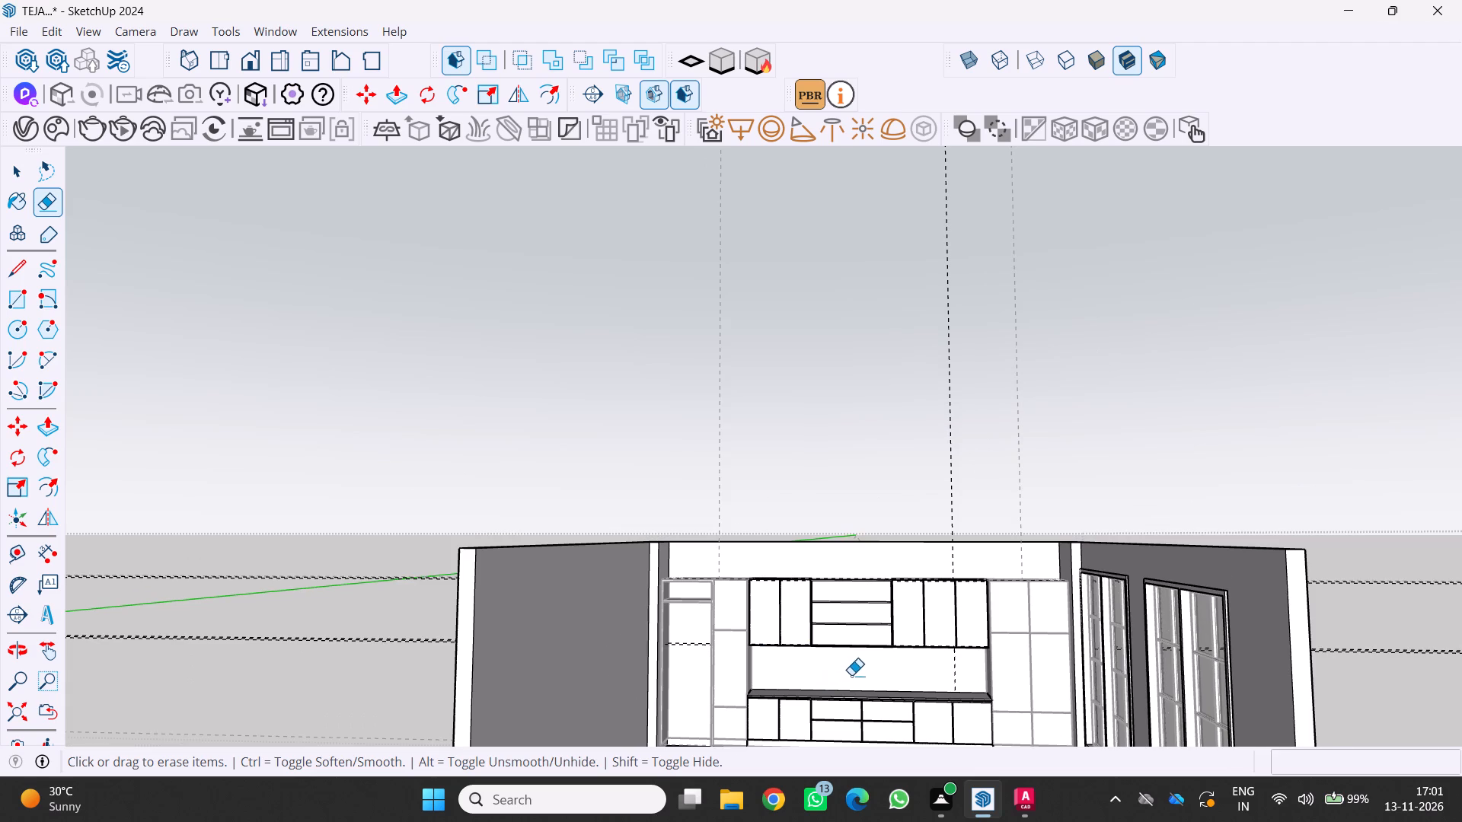
middle_drag(870, 741, 900, 739)
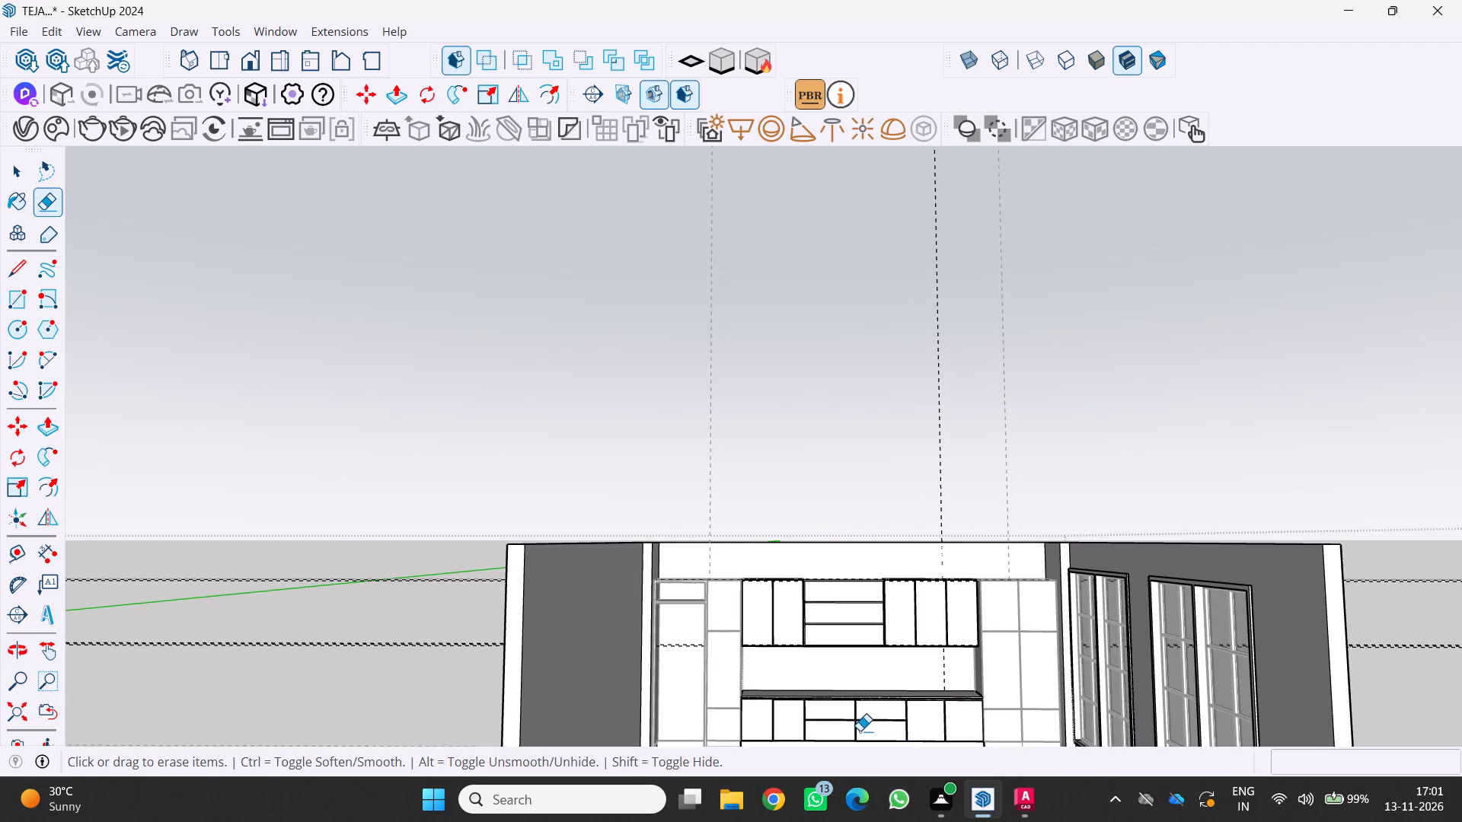
scroll(870, 693, up, 1)
scroll(795, 660, up, 4)
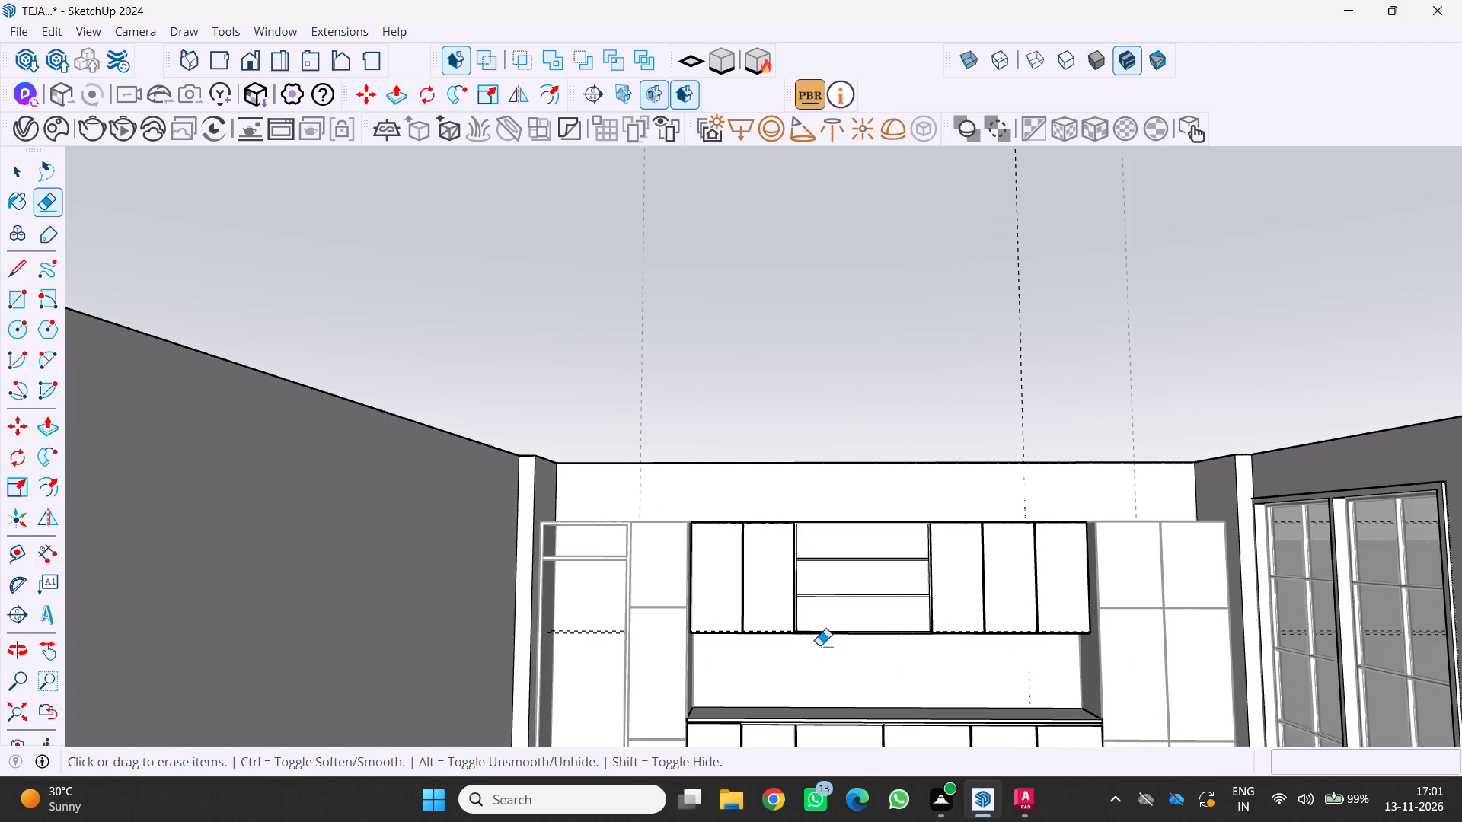
middle_click(819, 645)
middle_click(819, 645)
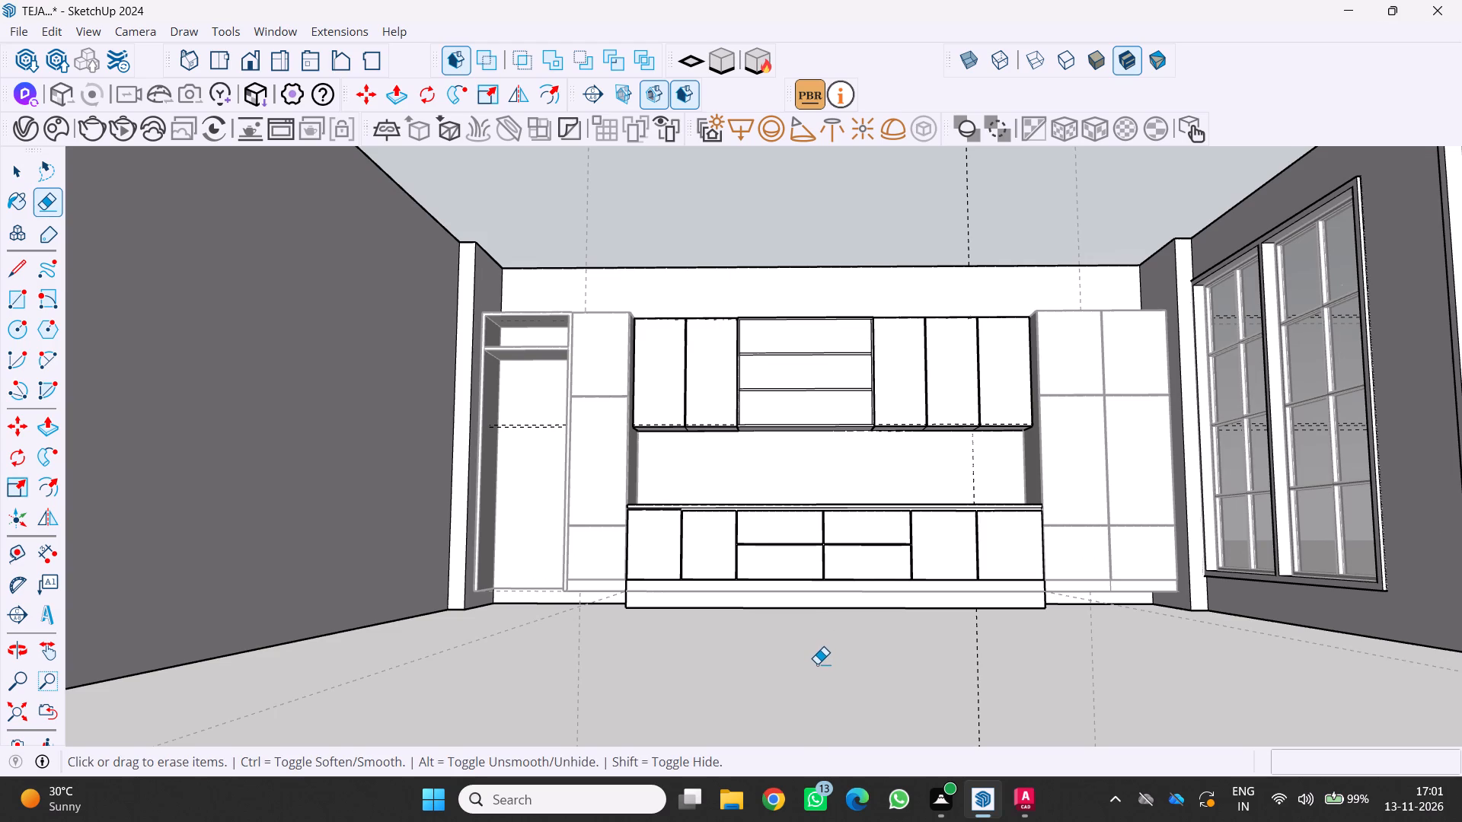
middle_drag(812, 667, 794, 722)
scroll(827, 591, up, 2)
middle_drag(824, 563, 822, 574)
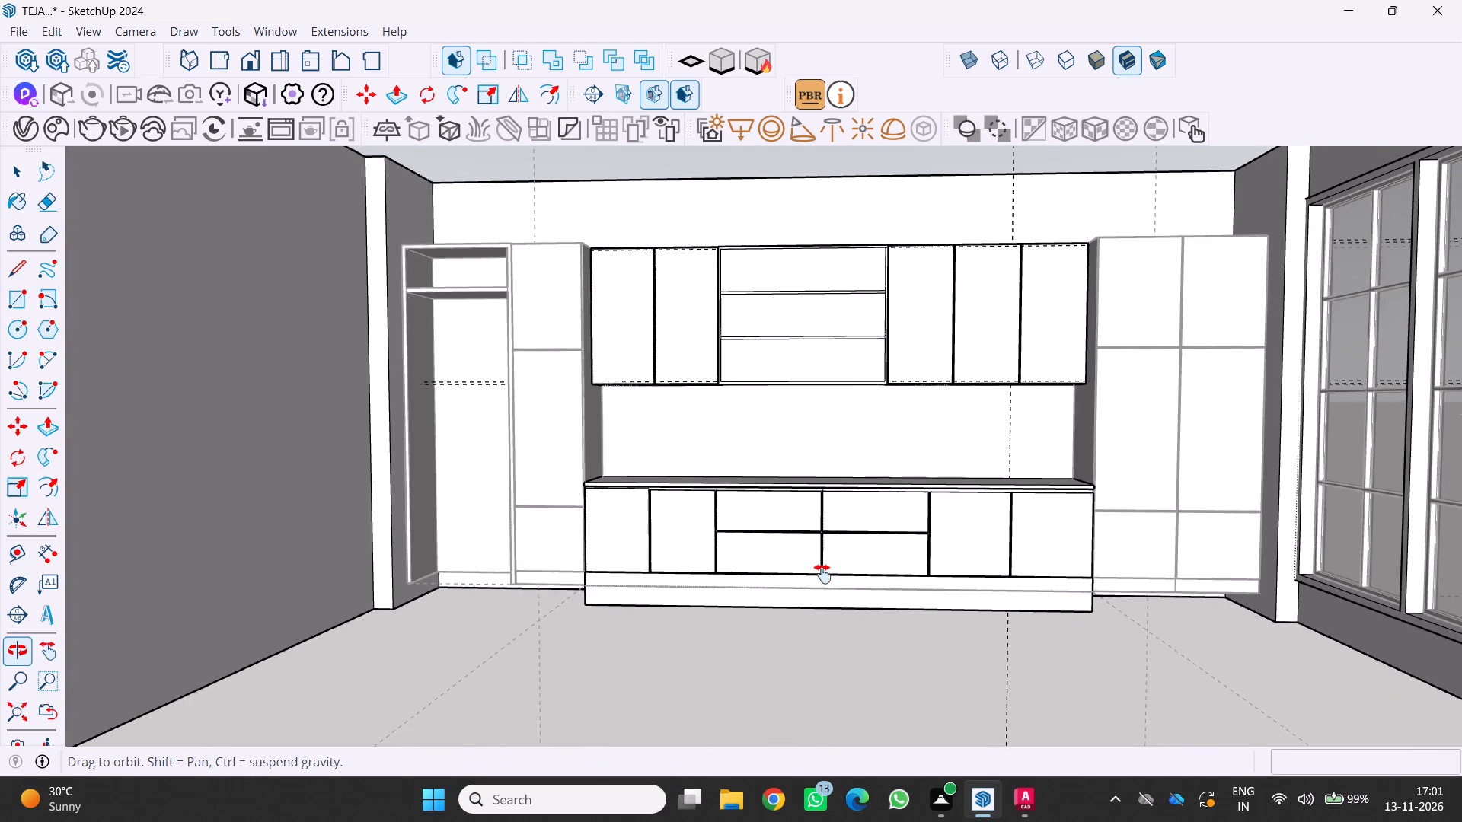
middle_drag(822, 574, 756, 821)
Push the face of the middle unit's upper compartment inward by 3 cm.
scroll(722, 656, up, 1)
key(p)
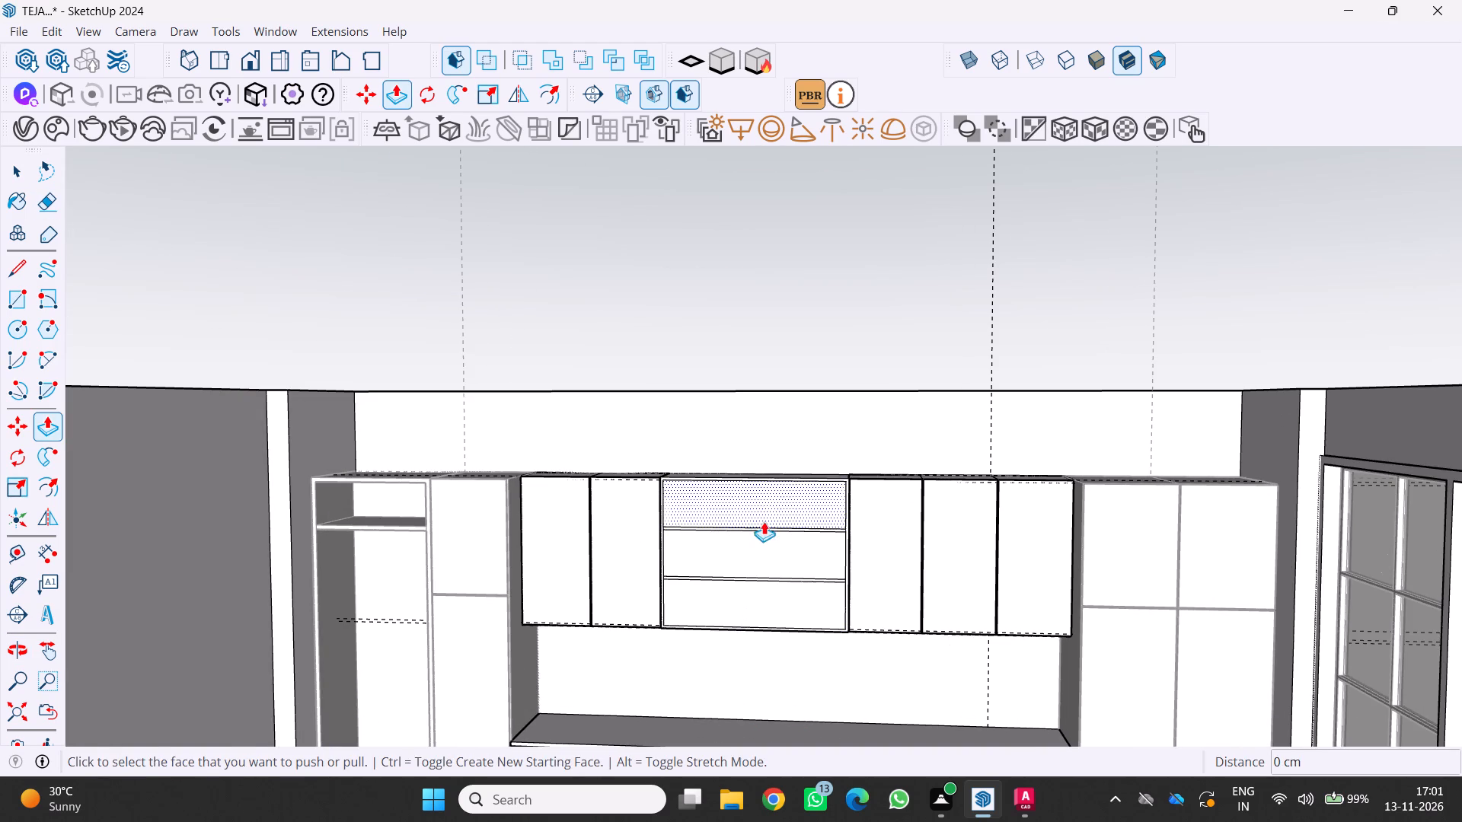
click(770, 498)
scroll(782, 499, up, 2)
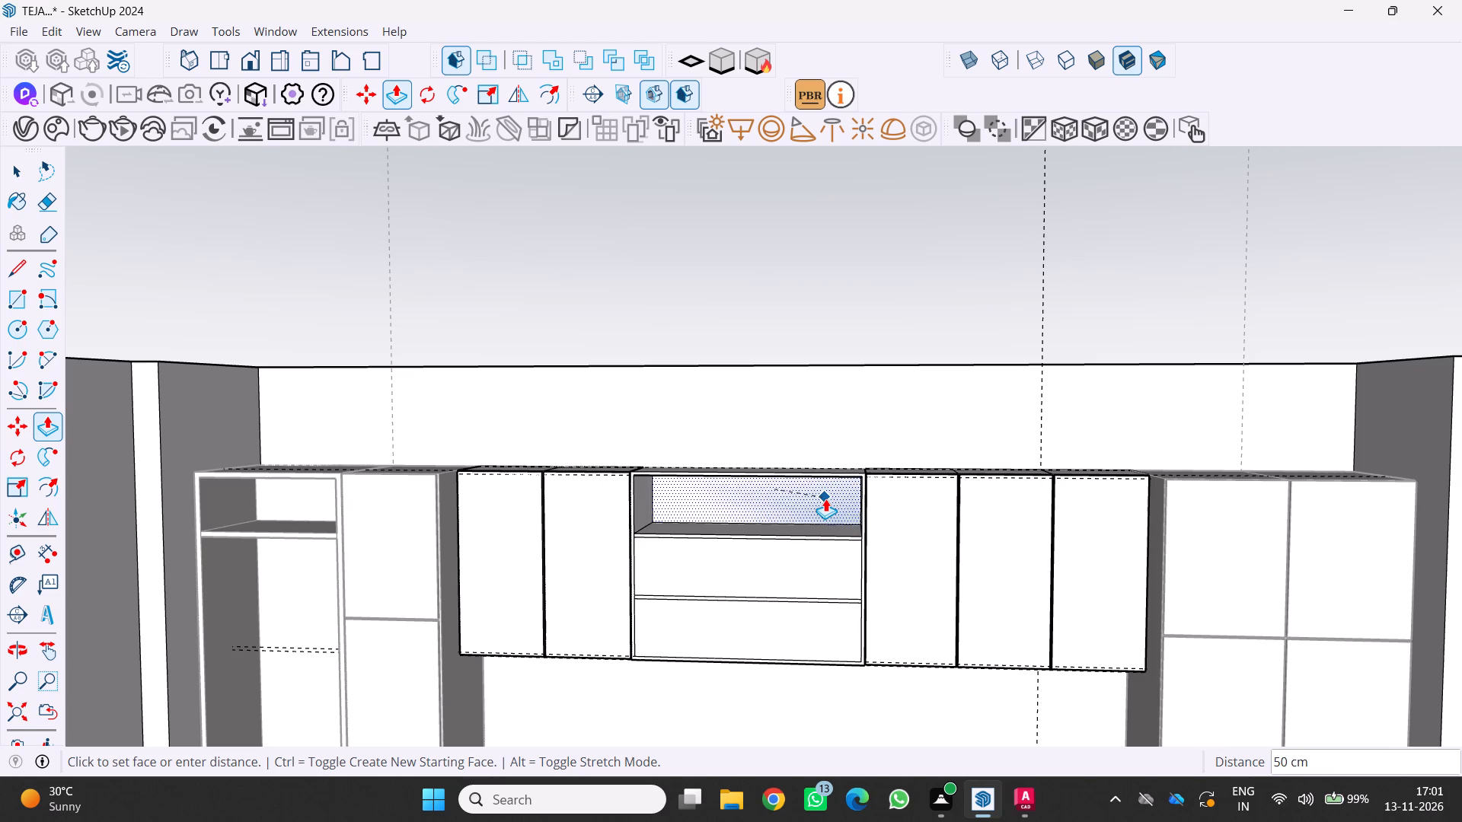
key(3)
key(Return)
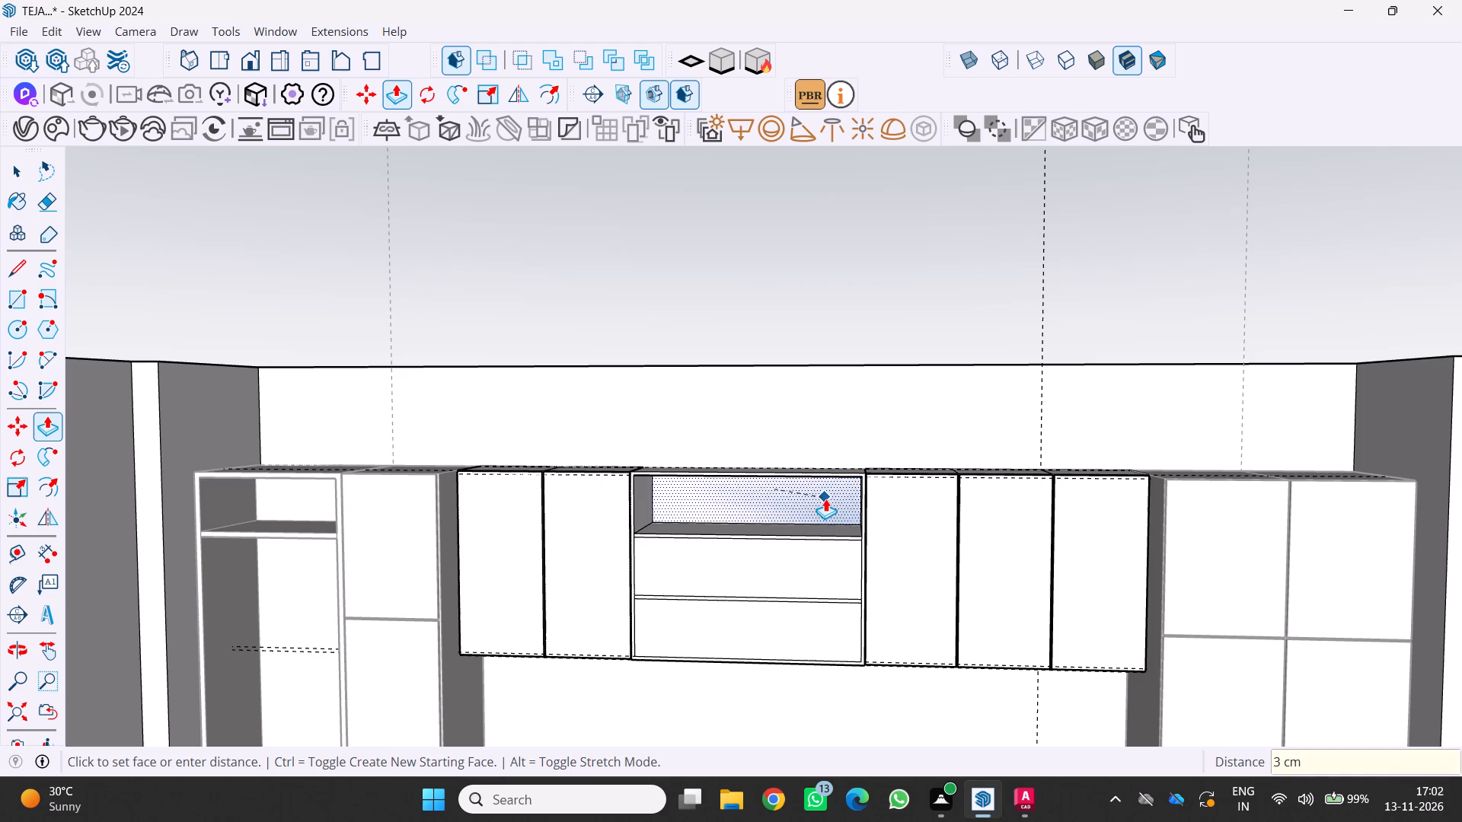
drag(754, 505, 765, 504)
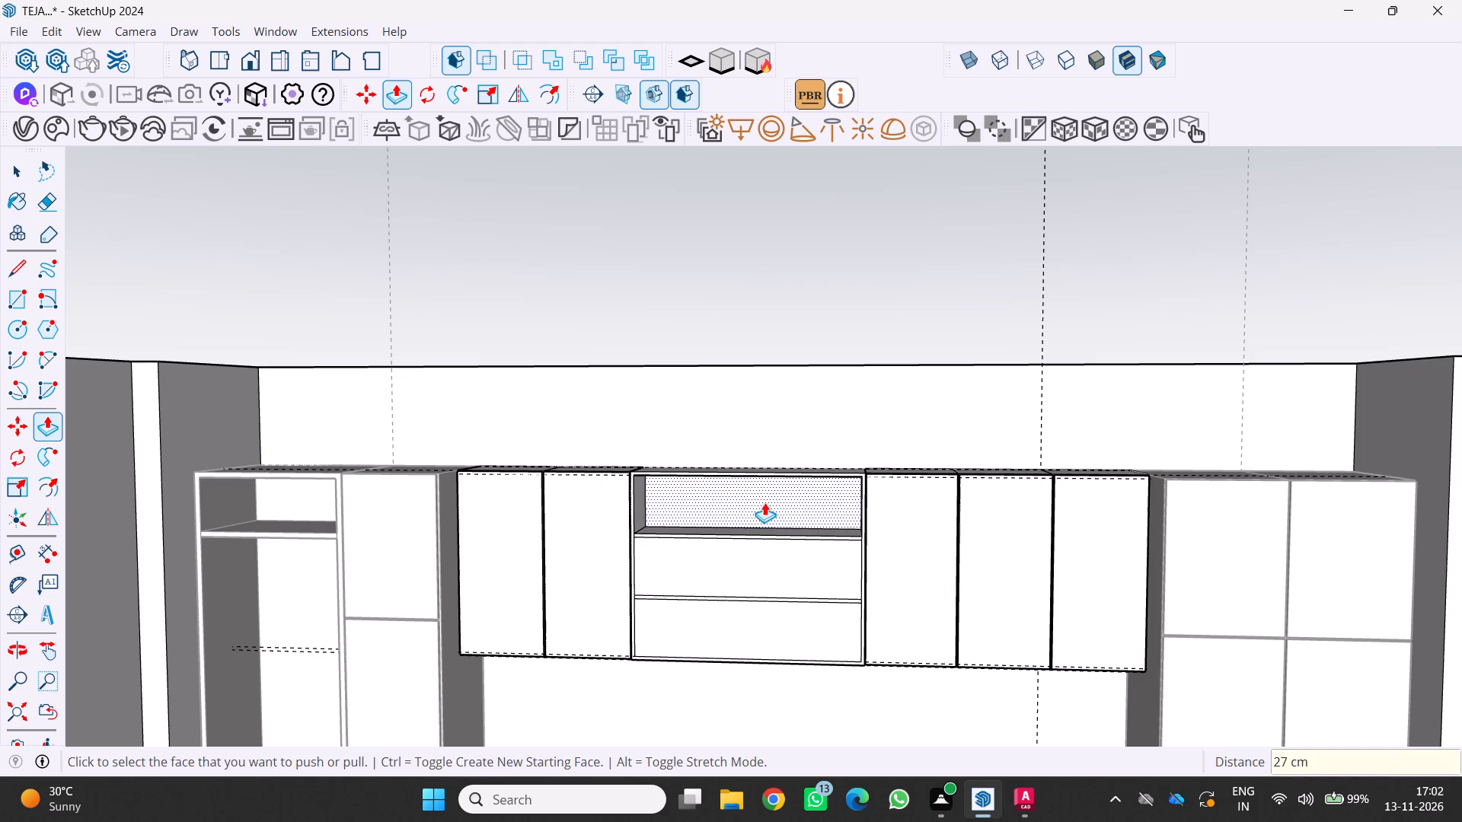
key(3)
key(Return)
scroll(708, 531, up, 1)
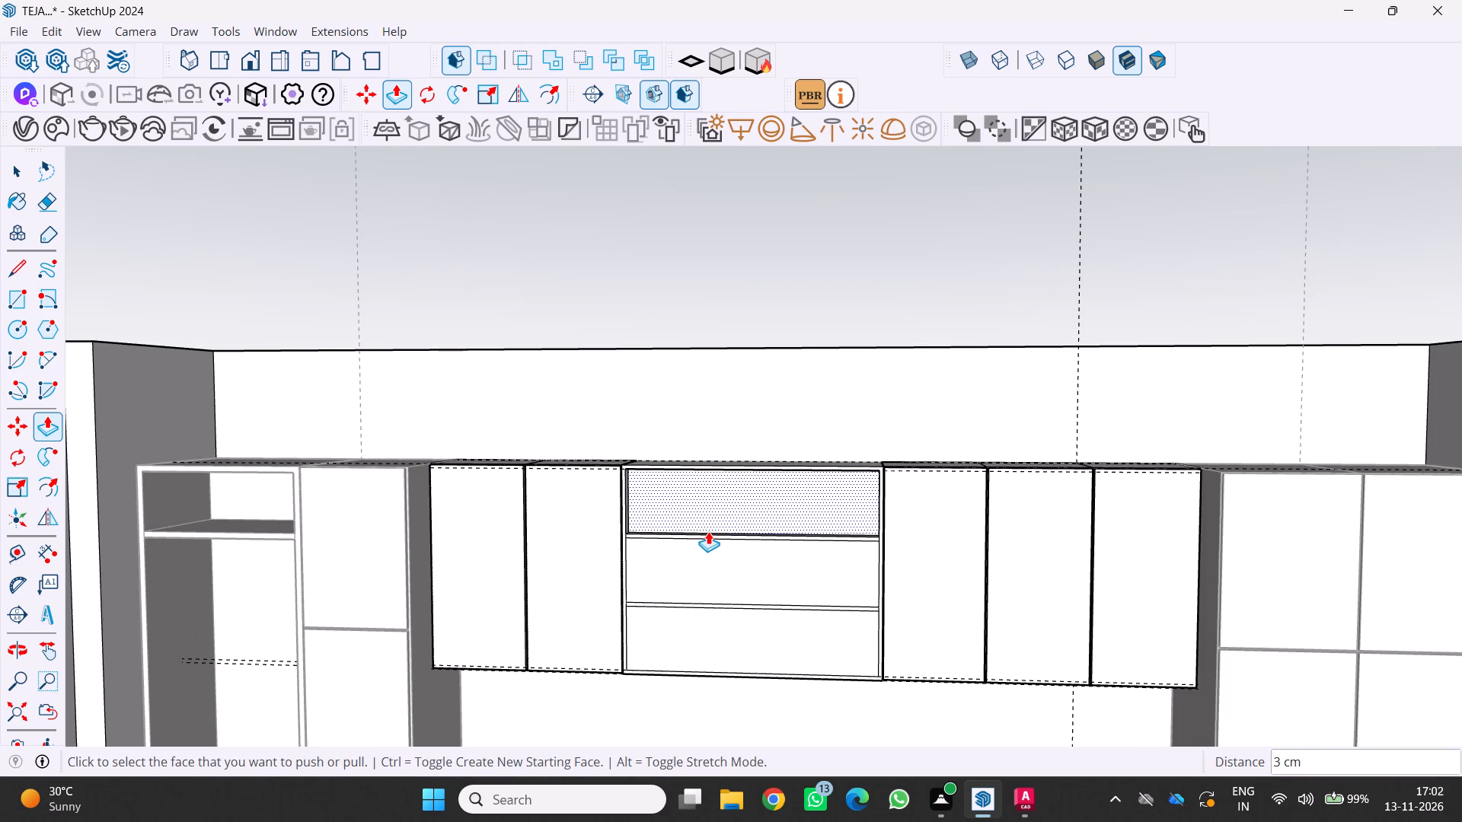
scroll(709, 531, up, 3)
Deepen the middle unit's upper compartment with Push/Pull and recess the middle and lower compartments to match, about 37 cm.
middle_drag(707, 538, 570, 652)
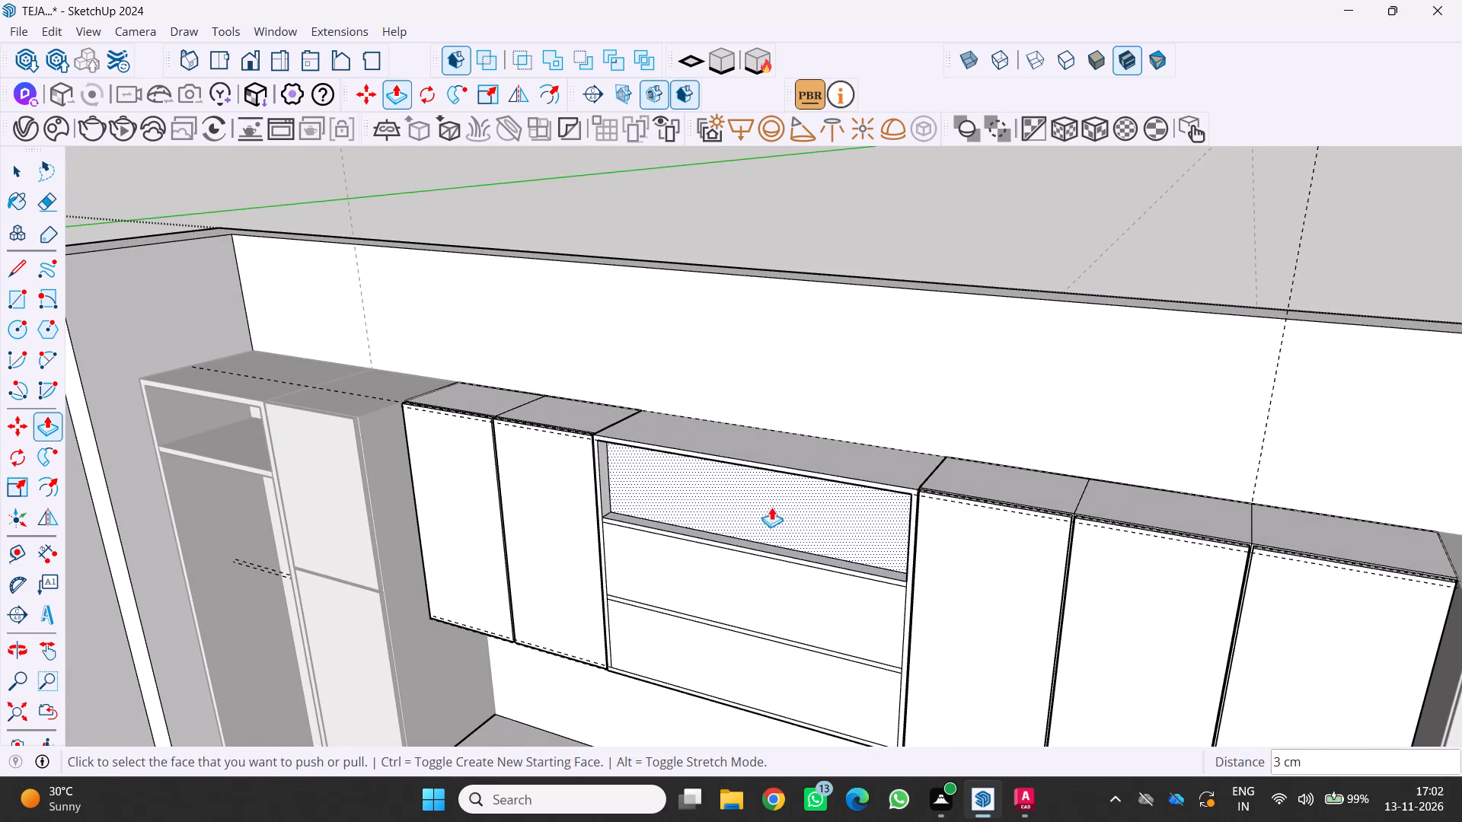
drag(771, 507, 827, 502)
middle_drag(797, 520, 892, 462)
middle_click(892, 462)
scroll(892, 462, down, 4)
middle_drag(796, 490, 817, 422)
scroll(763, 548, up, 3)
drag(782, 499, 815, 458)
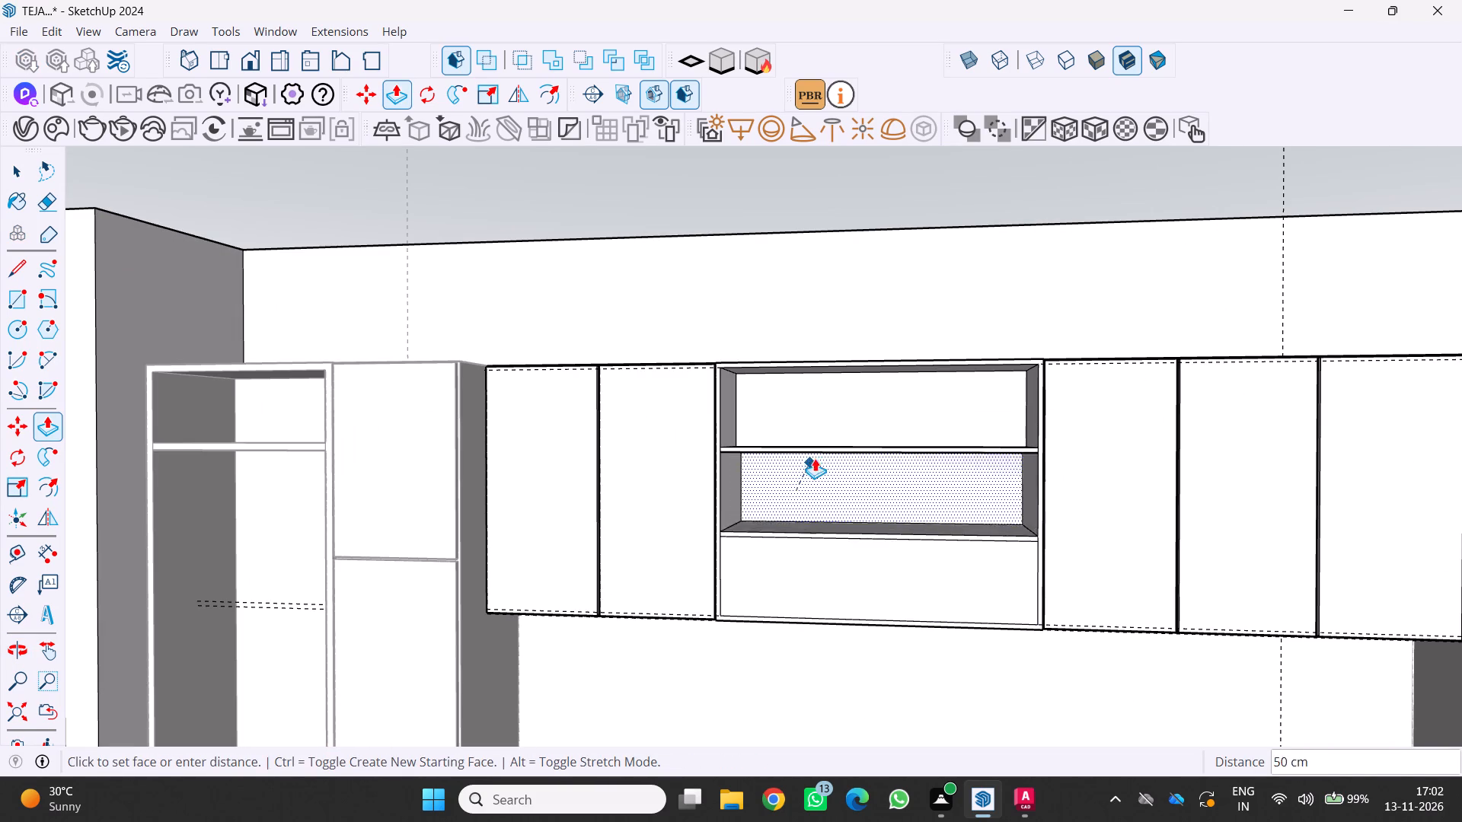
drag(815, 458, 841, 400)
drag(796, 572, 854, 482)
Examine the open middle unit's compartments, the upper units and the countertop area from several angles.
scroll(789, 571, down, 8)
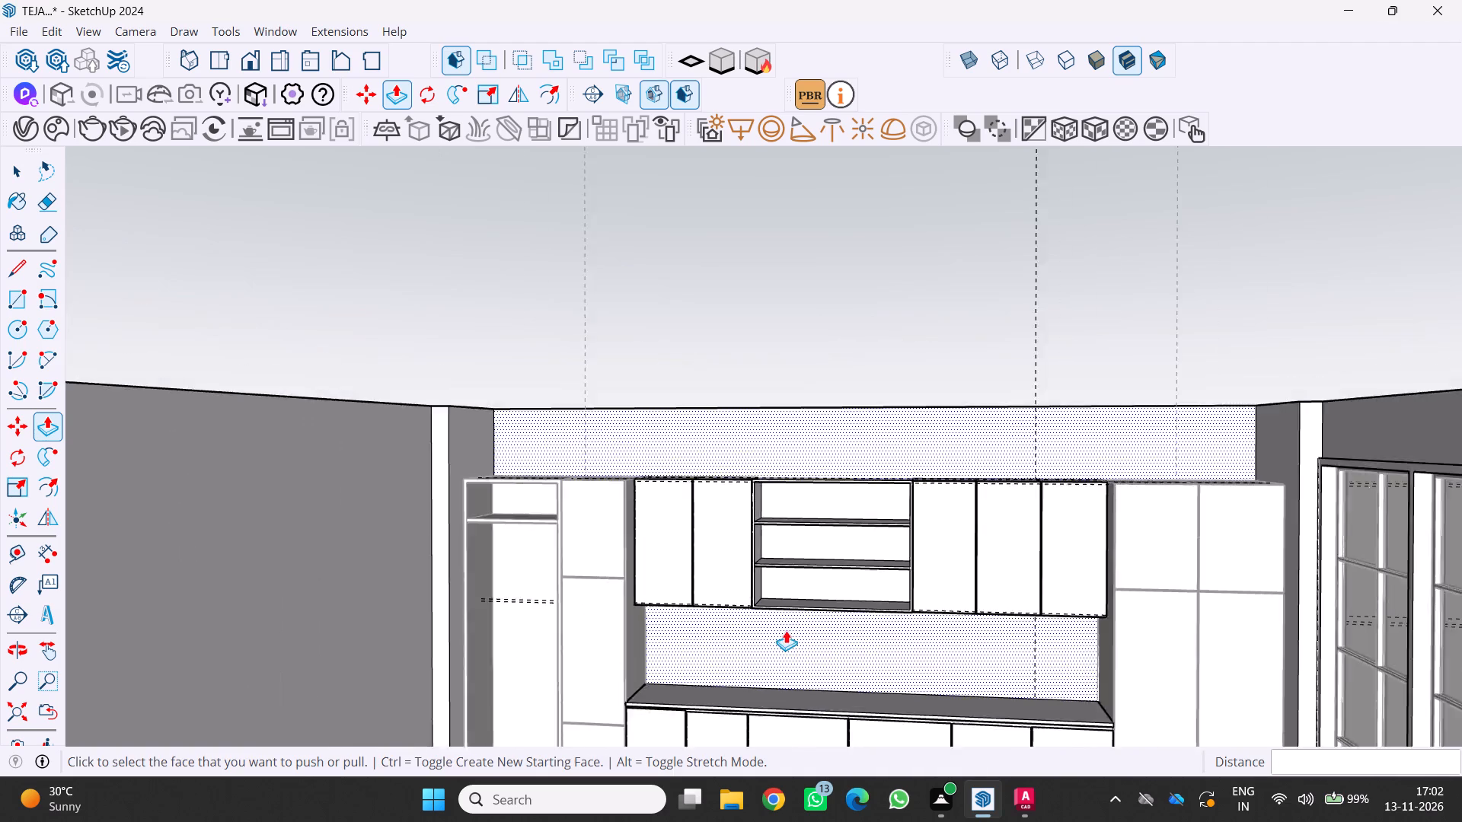
middle_drag(786, 630, 812, 686)
scroll(808, 670, down, 4)
shift+middle_drag(807, 666, 862, 526)
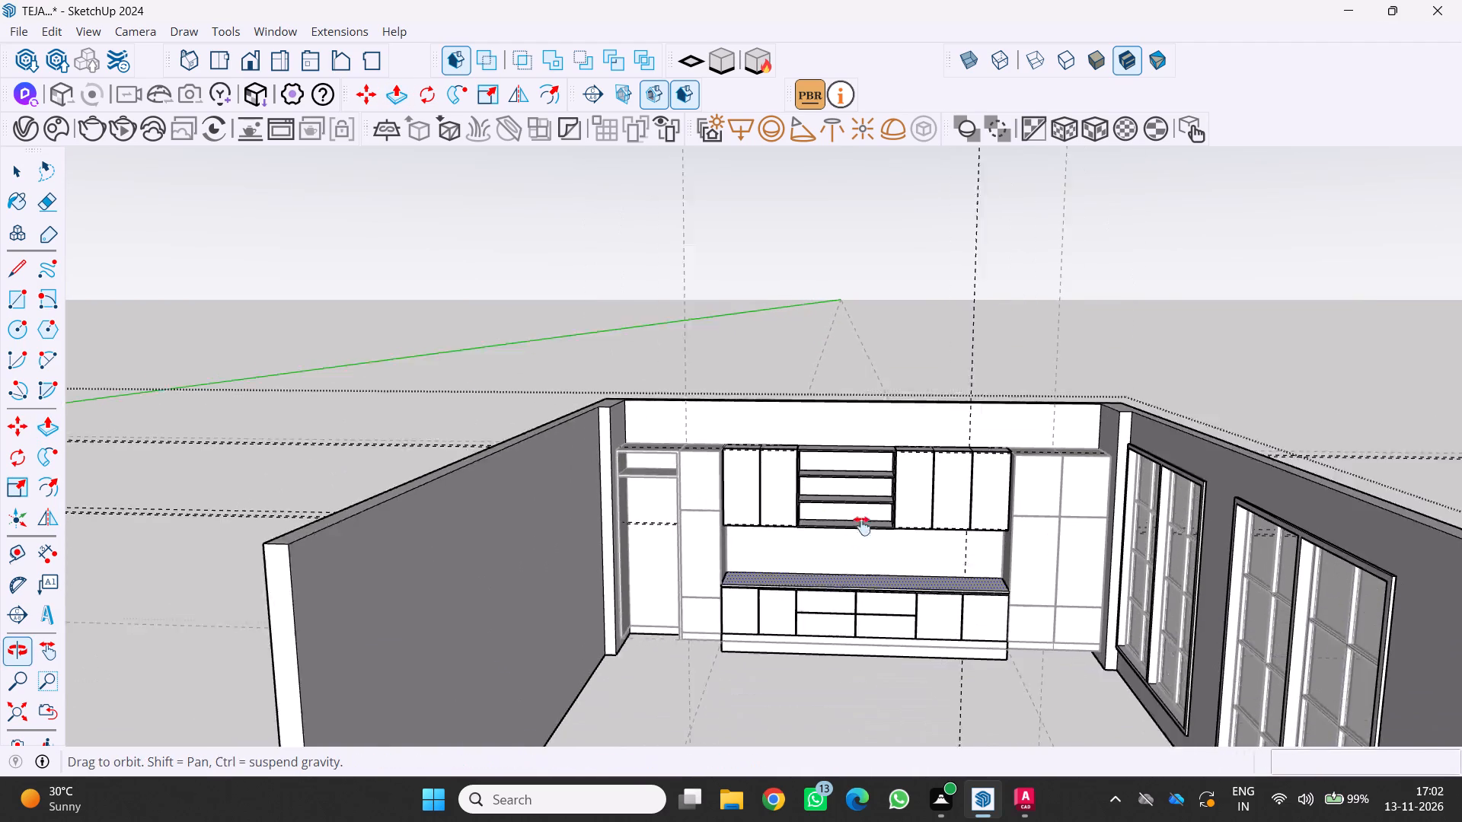
shift+middle_drag(862, 526, 866, 509)
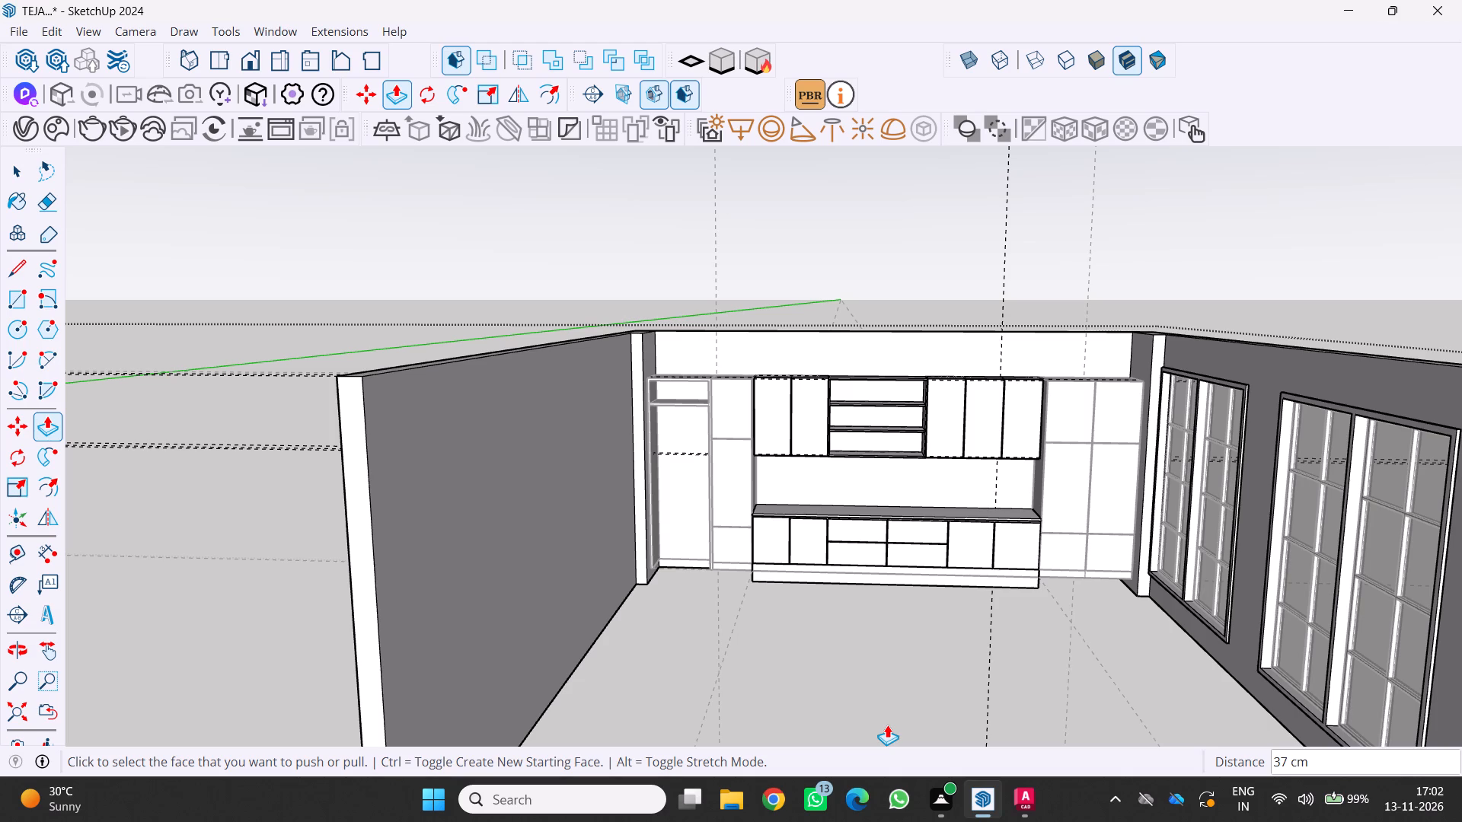
scroll(985, 617, down, 1)
scroll(928, 567, up, 7)
middle_drag(927, 569, 920, 576)
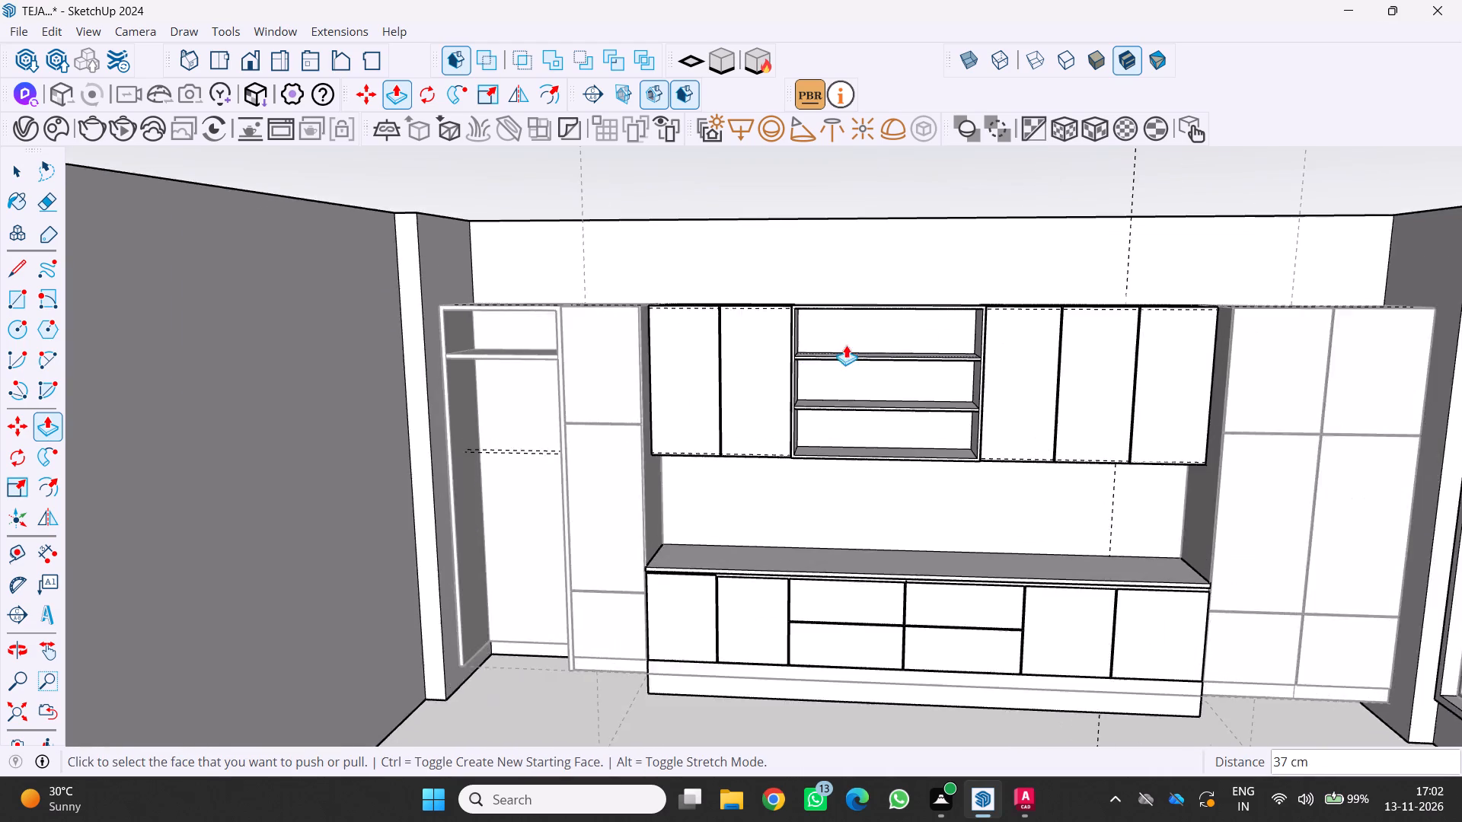
scroll(846, 345, up, 10)
scroll(870, 412, down, 3)
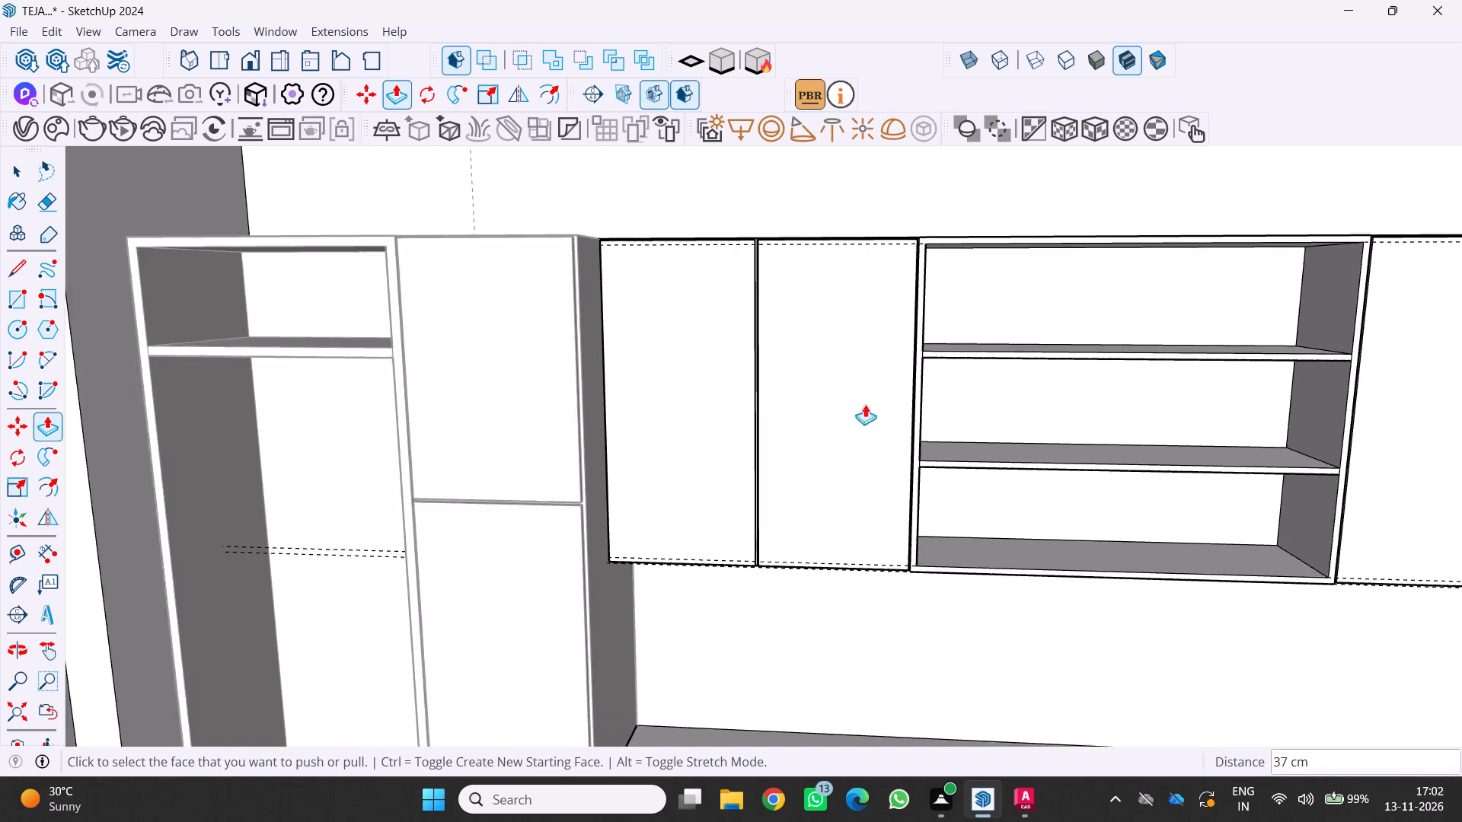
middle_drag(867, 404, 1033, 476)
middle_click(1035, 476)
scroll(989, 243, up, 5)
scroll(945, 243, down, 4)
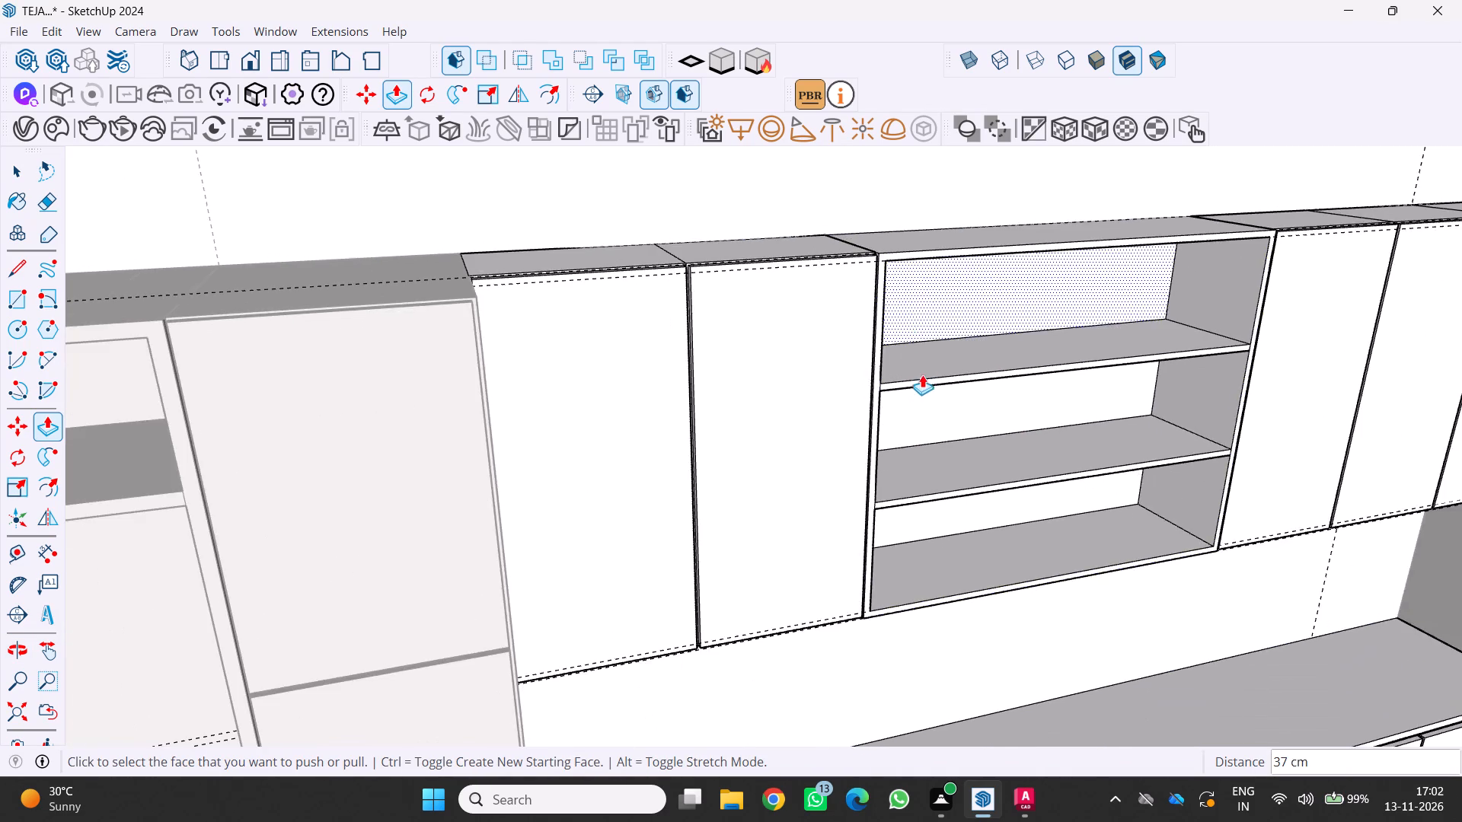
scroll(919, 397, down, 3)
middle_drag(918, 405, 849, 330)
middle_click(848, 329)
scroll(910, 453, down, 4)
middle_drag(953, 552, 948, 554)
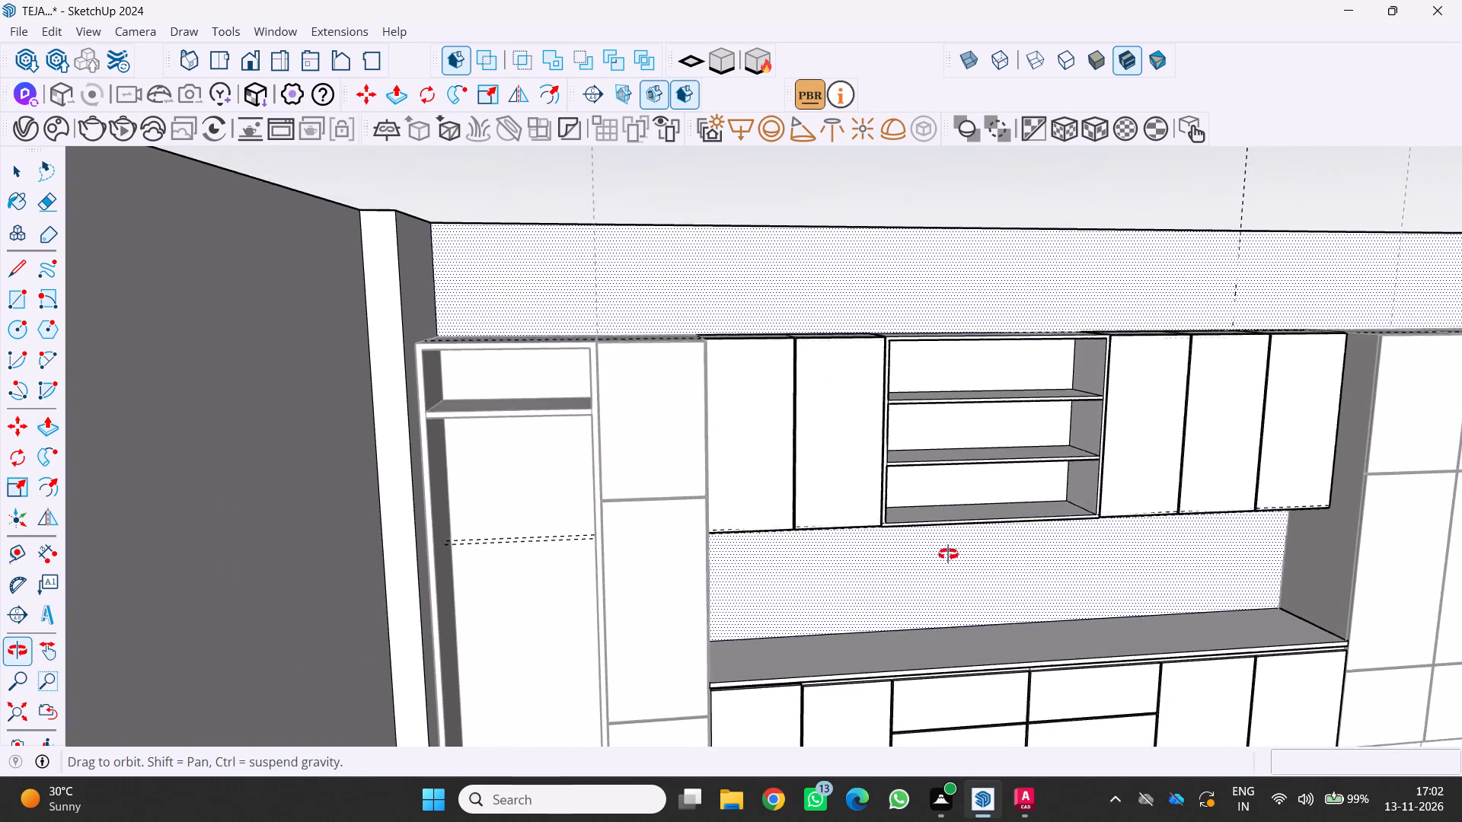
middle_drag(948, 554, 884, 481)
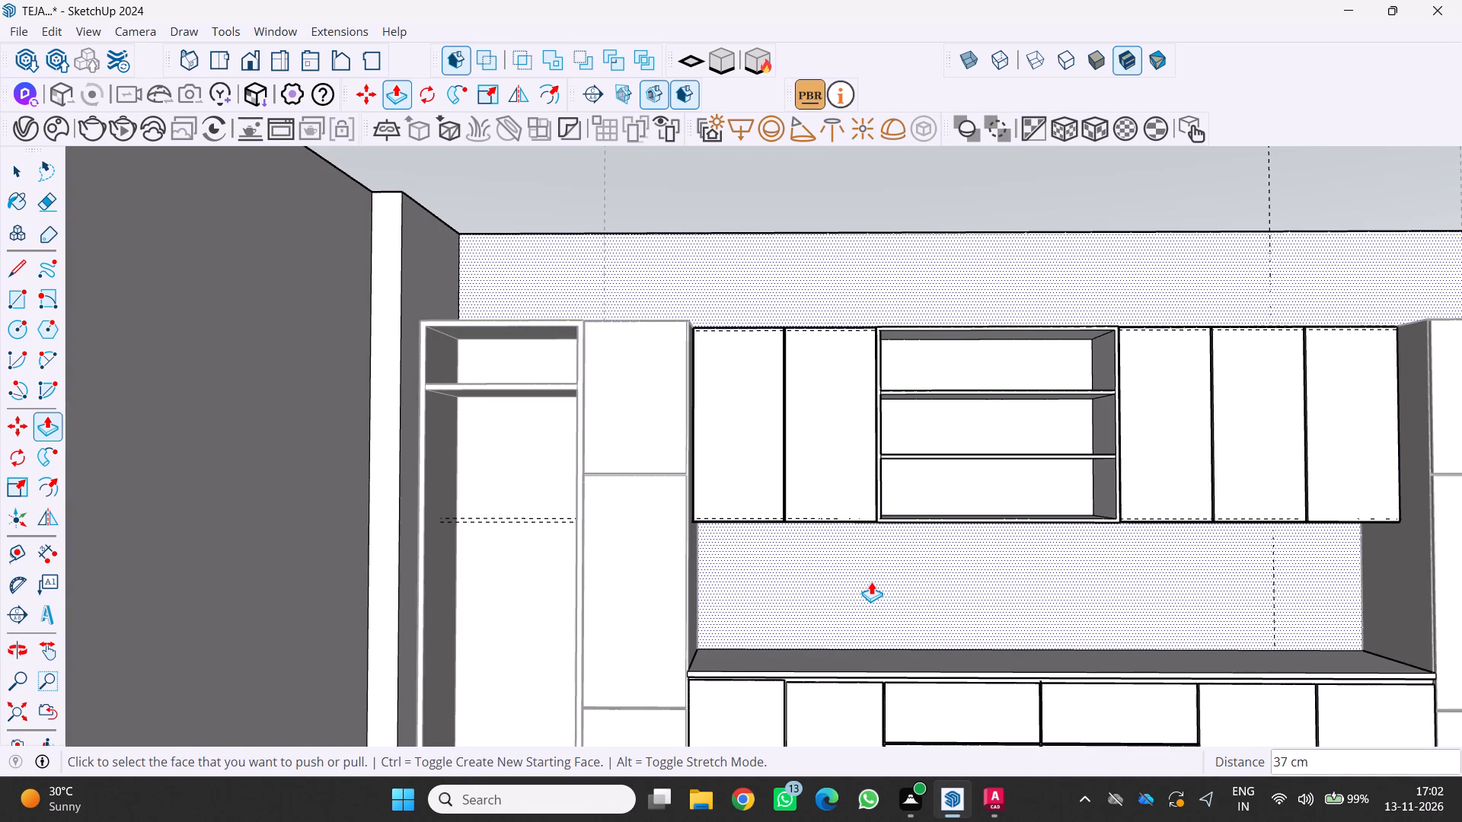
scroll(866, 590, down, 2)
middle_drag(824, 595, 755, 562)
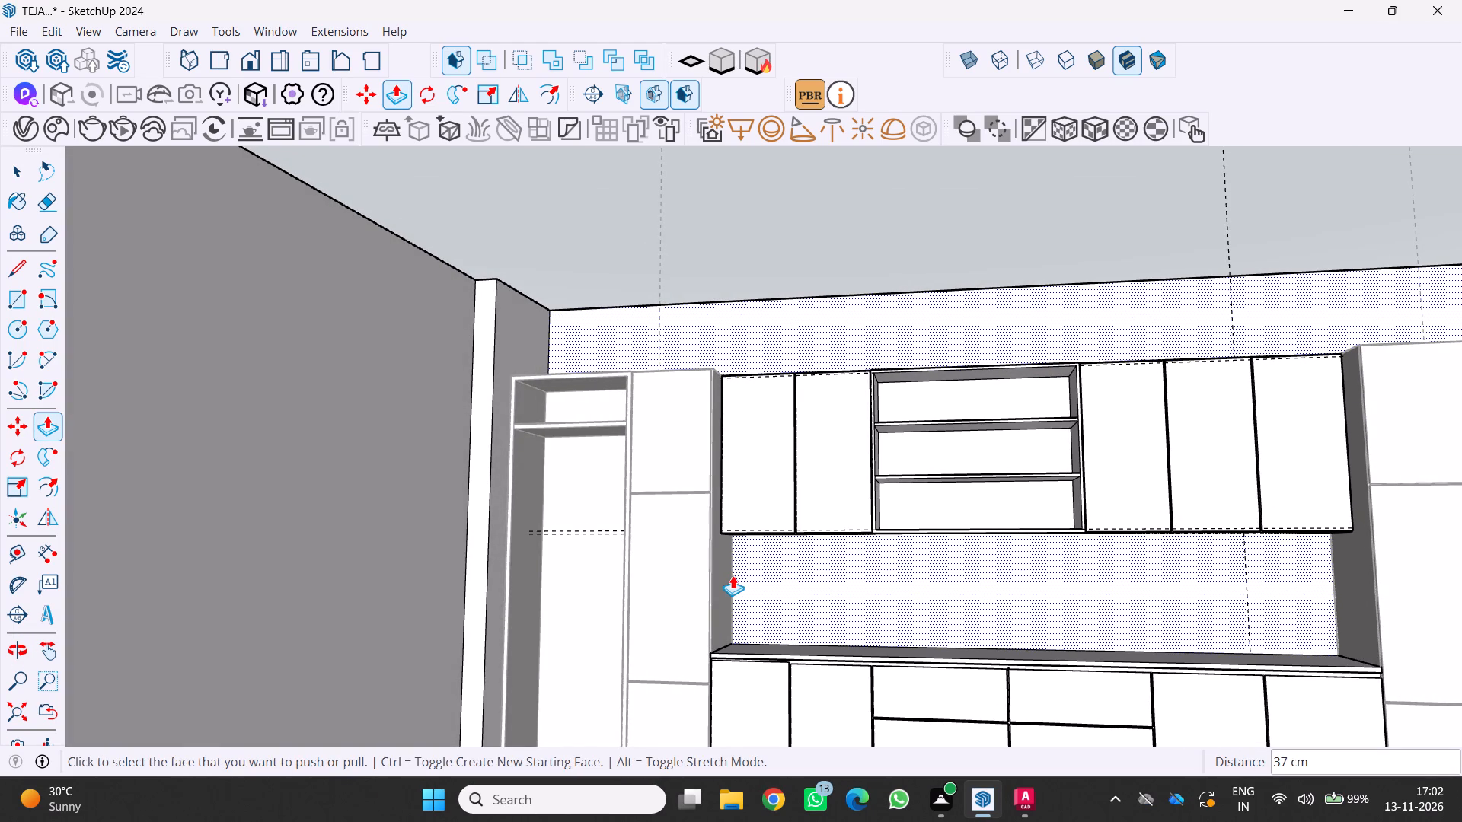
scroll(761, 583, down, 2)
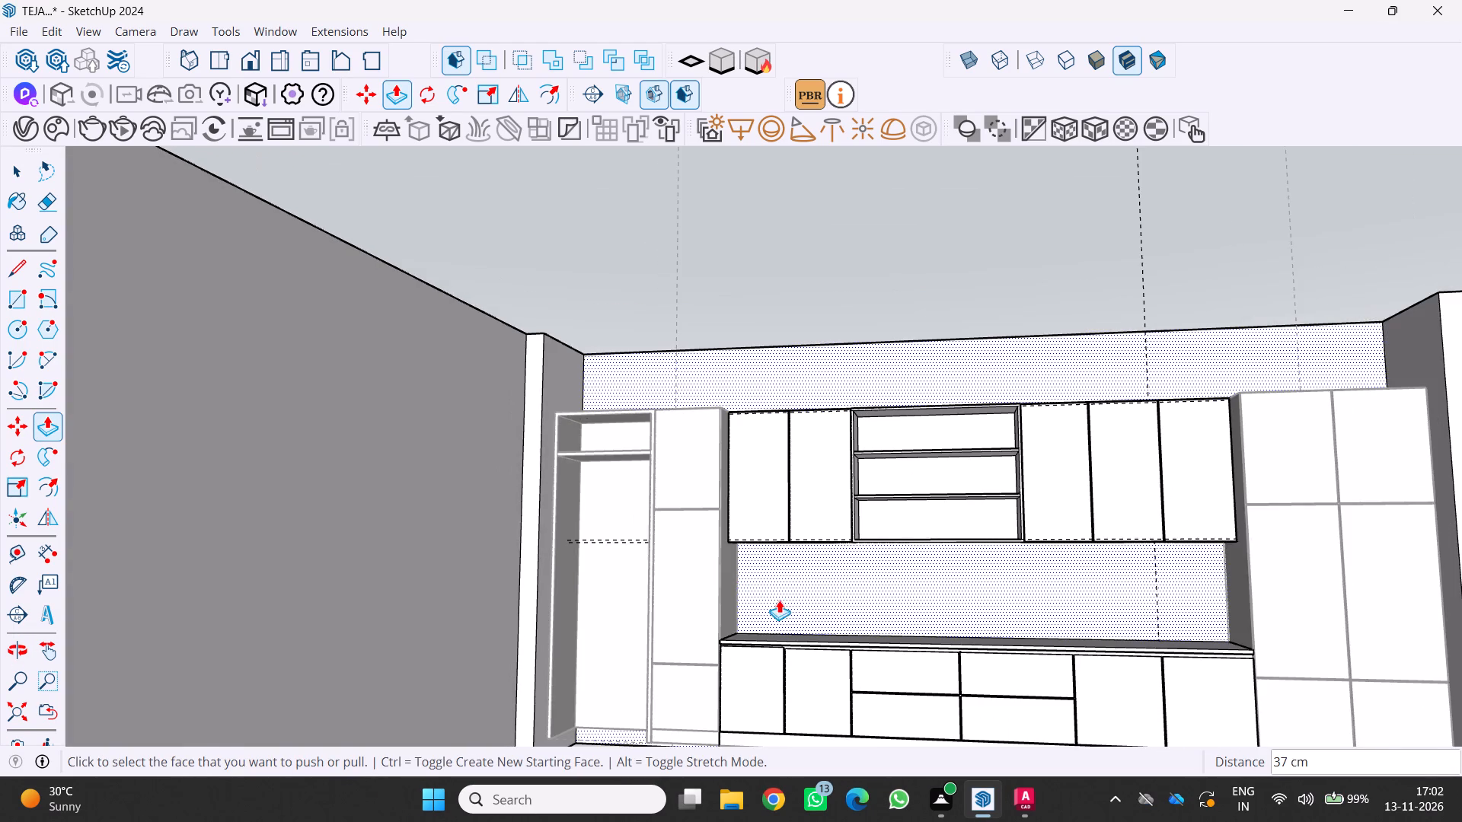
Draw a rectangle of about 380 cm by 75 cm on the wall between the upper units' underside and the countertop's back edge.
middle_drag(780, 605, 780, 666)
key(r)
scroll(720, 569, up, 4)
middle_drag(720, 569, 738, 471)
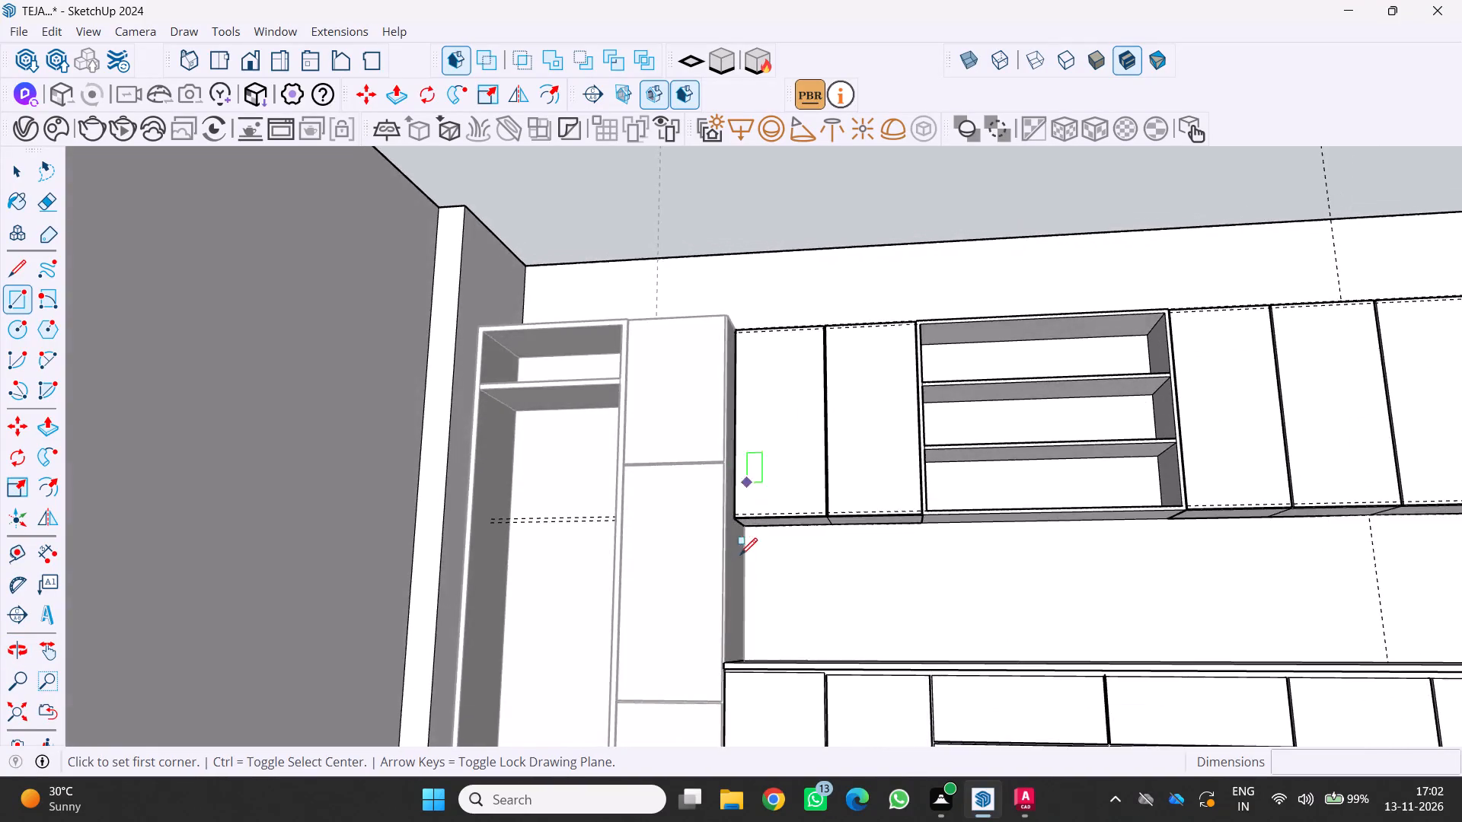
scroll(739, 557, up, 15)
click(734, 492)
scroll(718, 515, down, 10)
scroll(889, 632, down, 13)
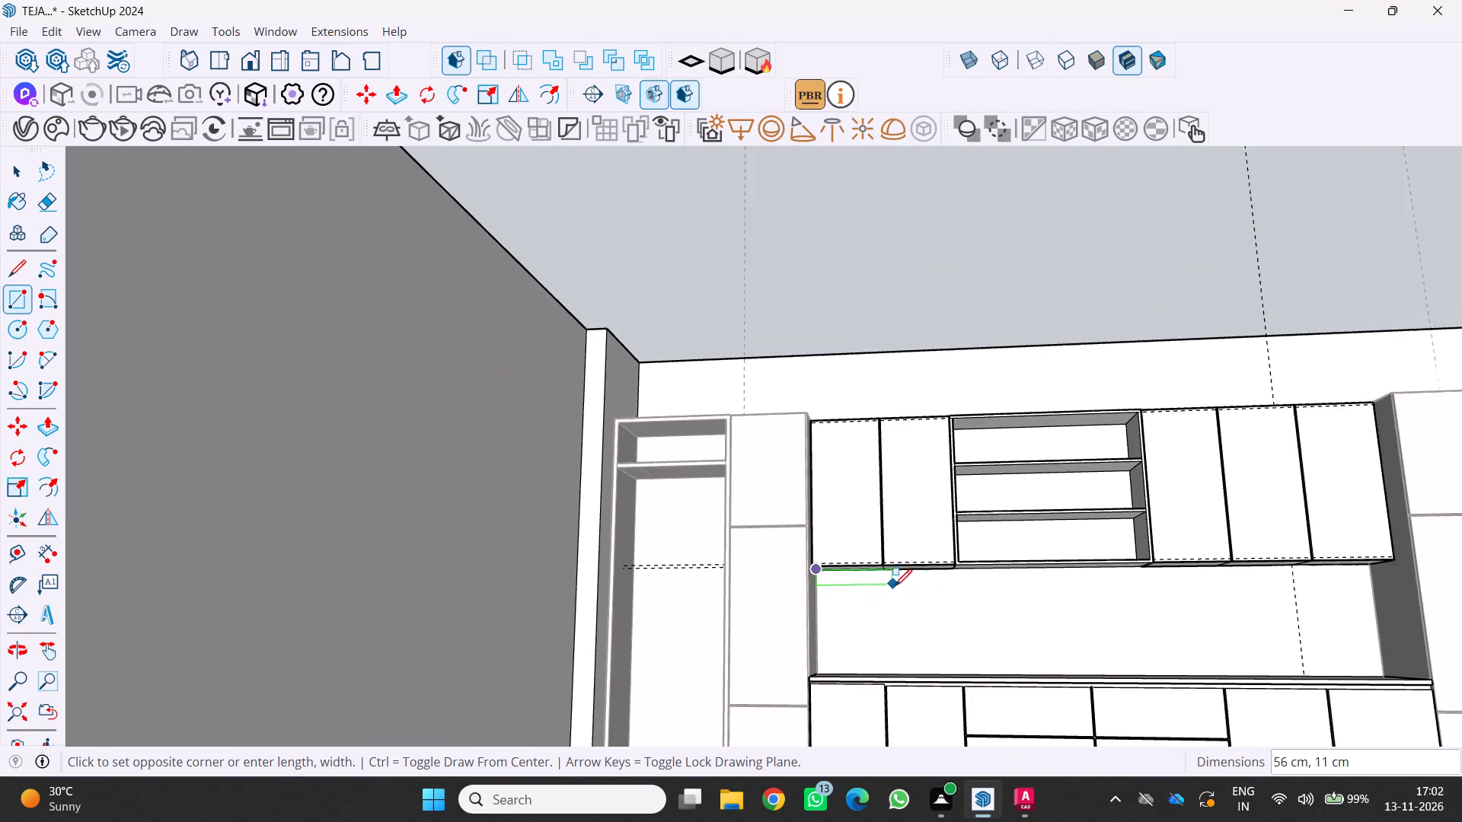
scroll(1079, 623, up, 6)
middle_drag(1168, 631, 1181, 741)
scroll(1253, 708, up, 10)
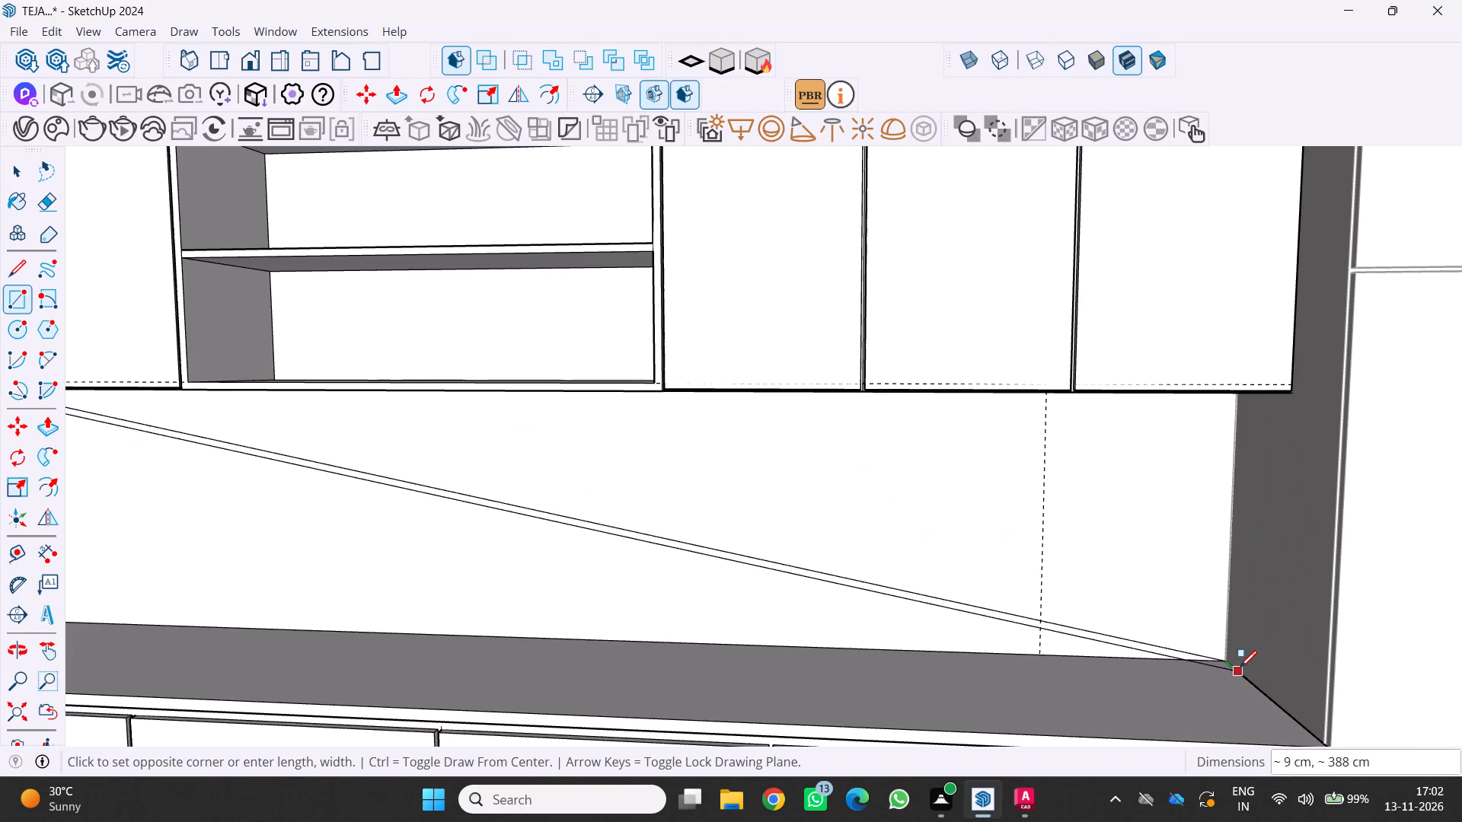
click(1230, 662)
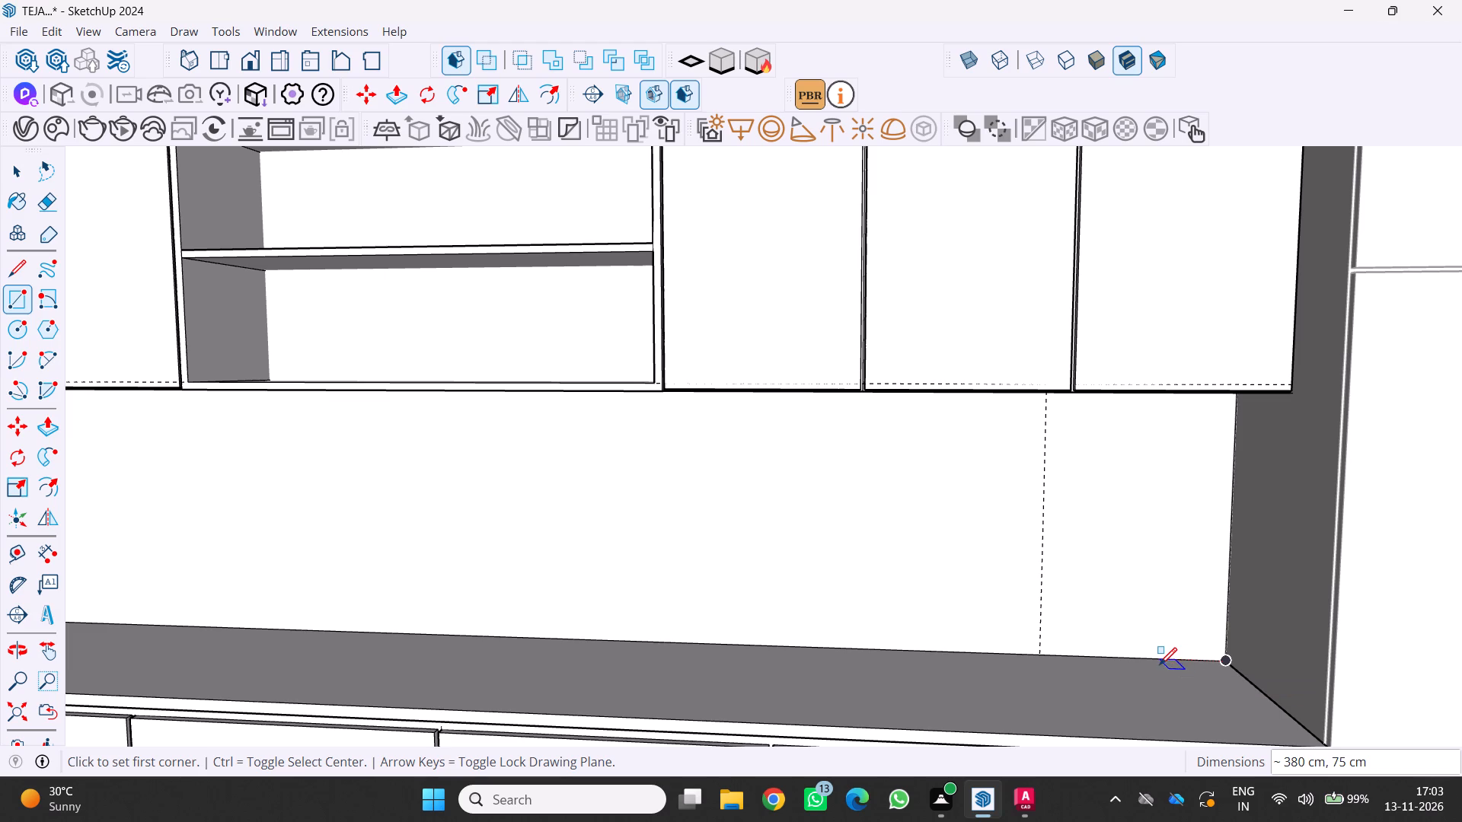
Draw a rectangle of about 380 cm by 75 cm from the upper units' rear underside corner to the countertop's opposite back corner.
scroll(1160, 664, down, 9)
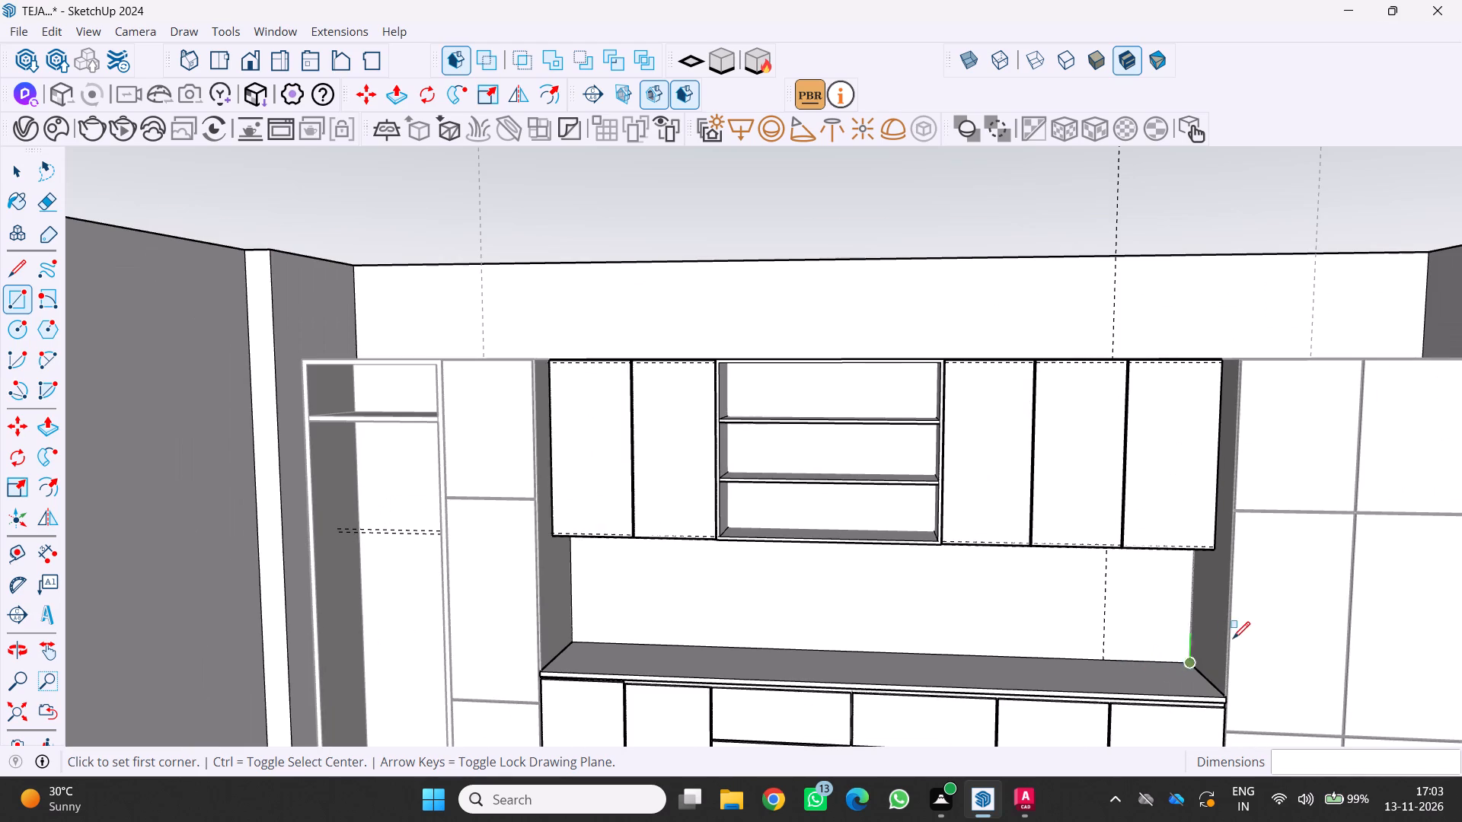
middle_drag(1145, 674, 1145, 560)
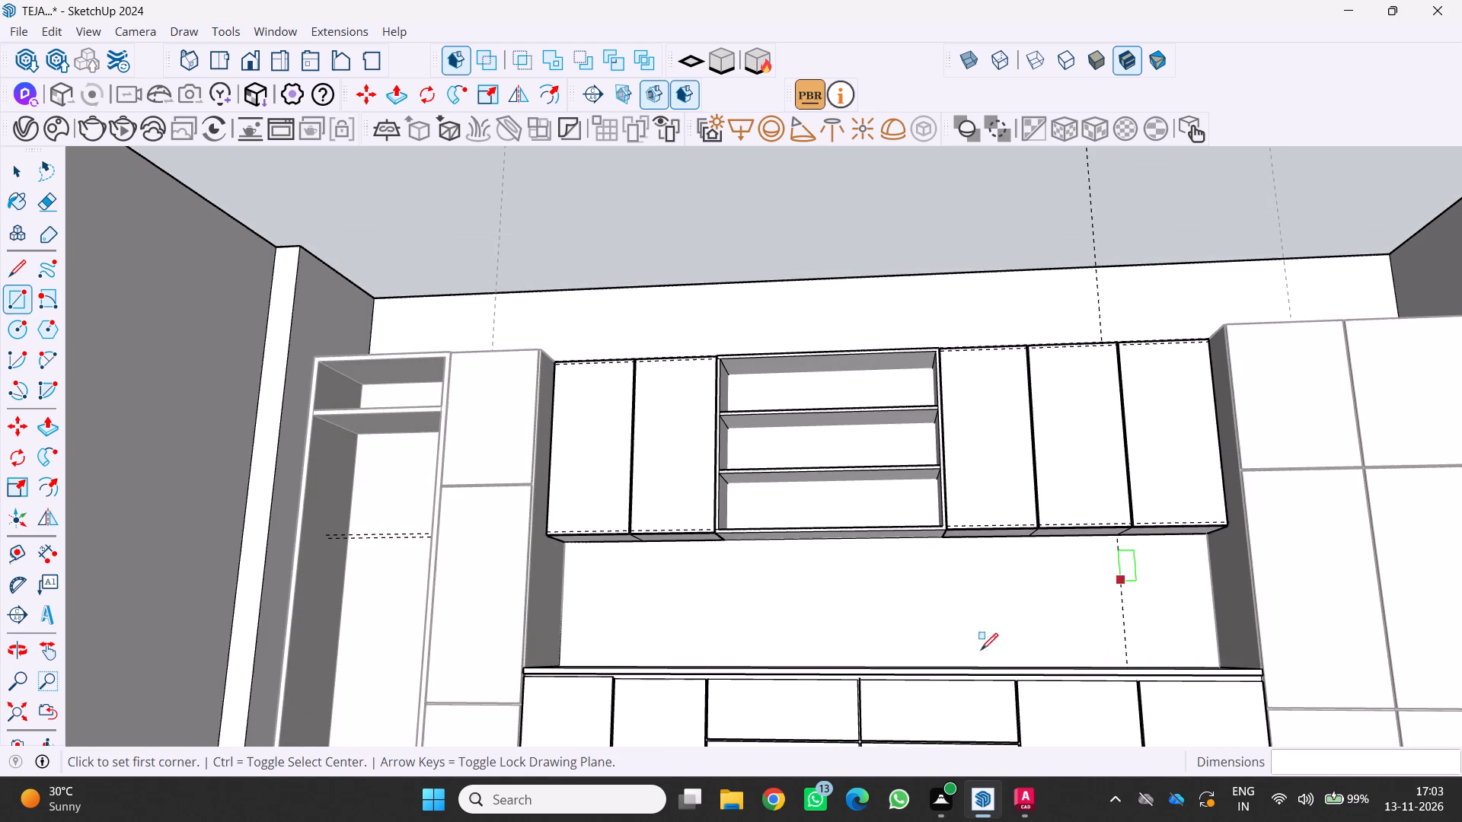
scroll(568, 591, up, 3)
middle_drag(564, 591, 508, 720)
scroll(599, 609, up, 5)
middle_drag(588, 579, 615, 478)
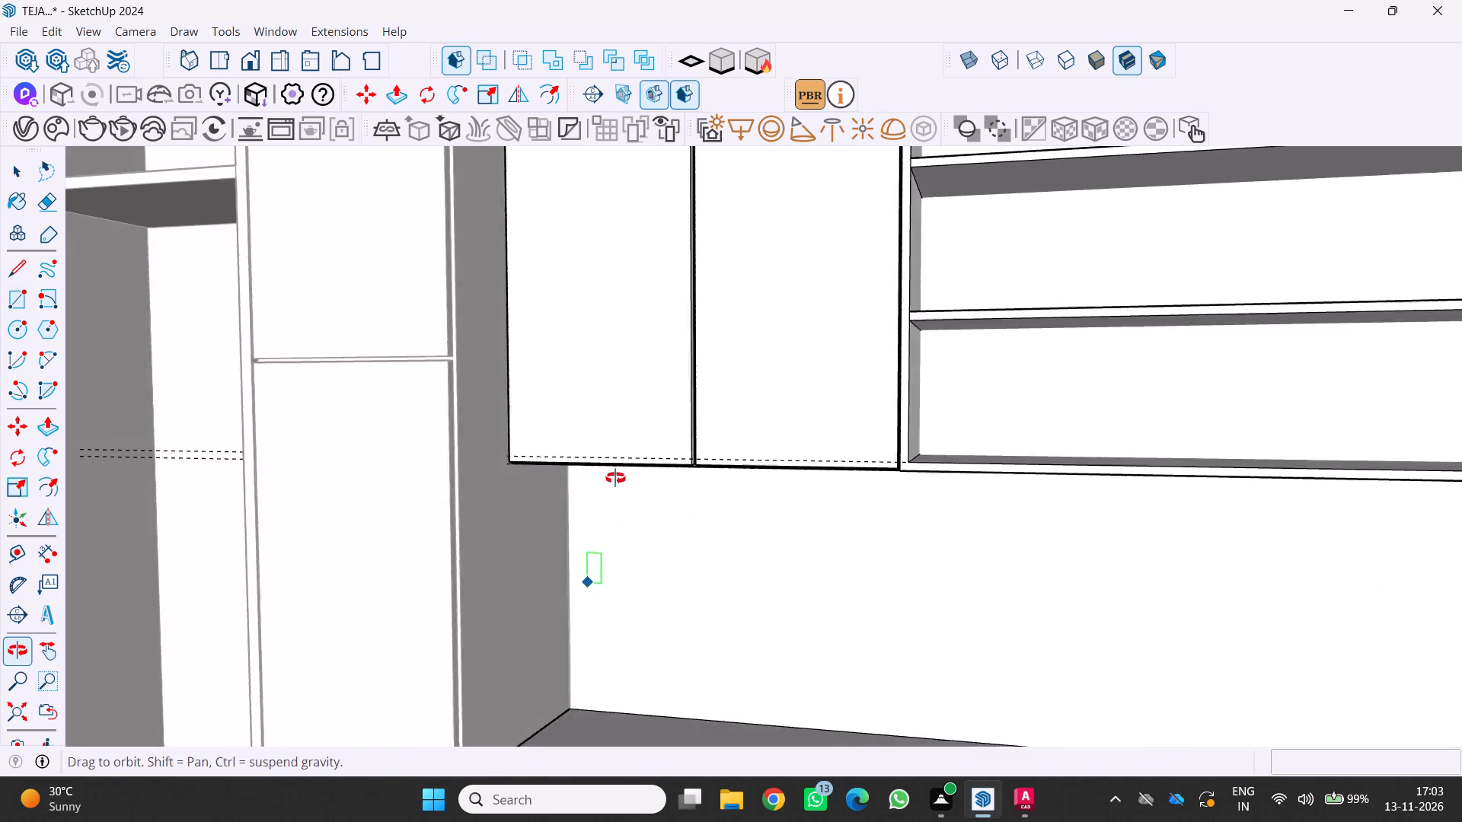
middle_drag(615, 478, 634, 390)
scroll(575, 455, up, 4)
click(577, 462)
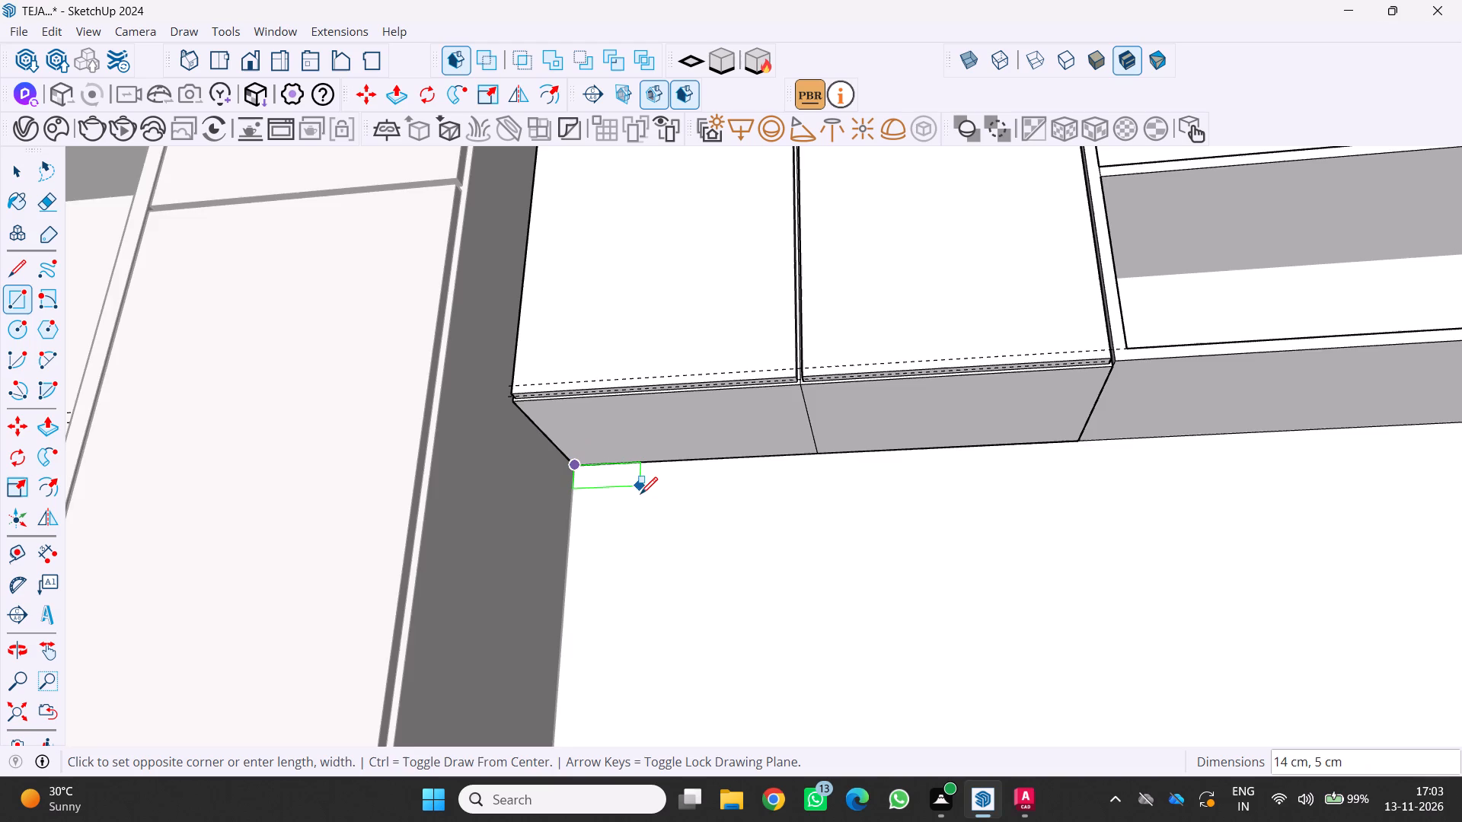
scroll(638, 505, down, 15)
middle_drag(669, 539, 703, 639)
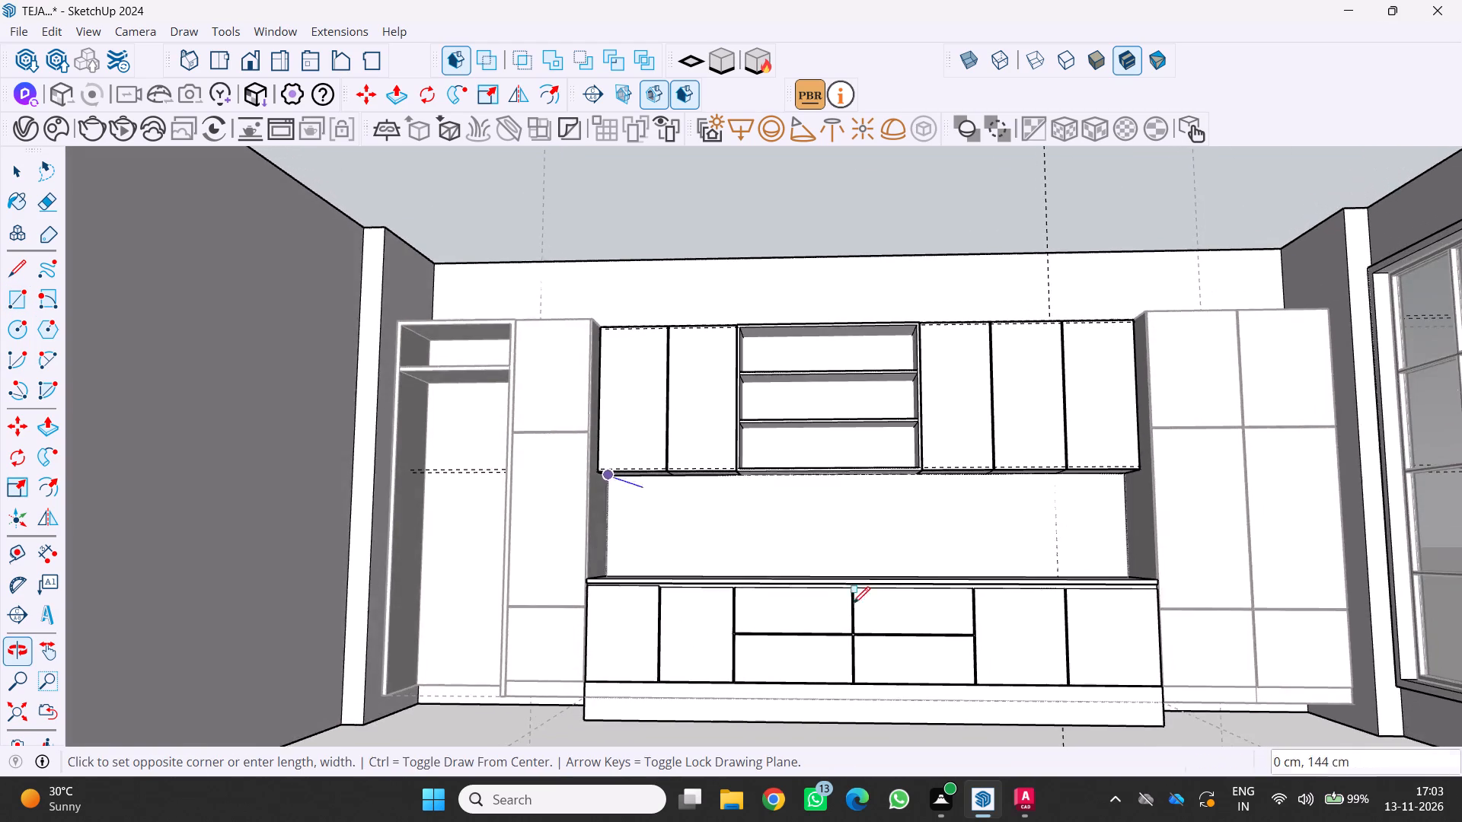
scroll(959, 576, up, 8)
click(1210, 582)
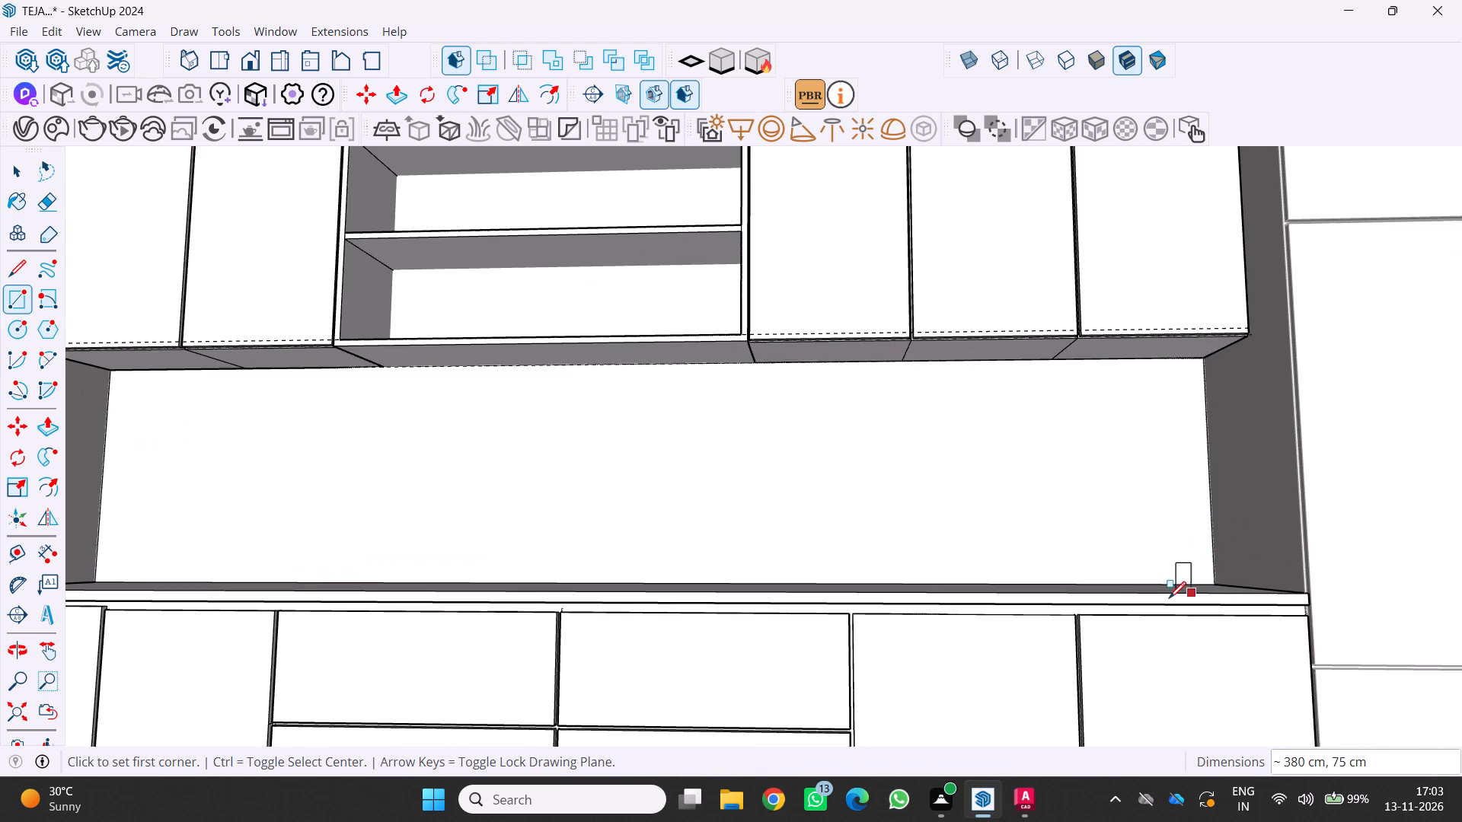
Pull the back panel face between the upper units and the countertop outward by 5 cm.
scroll(1162, 604, down, 10)
scroll(1107, 633, down, 5)
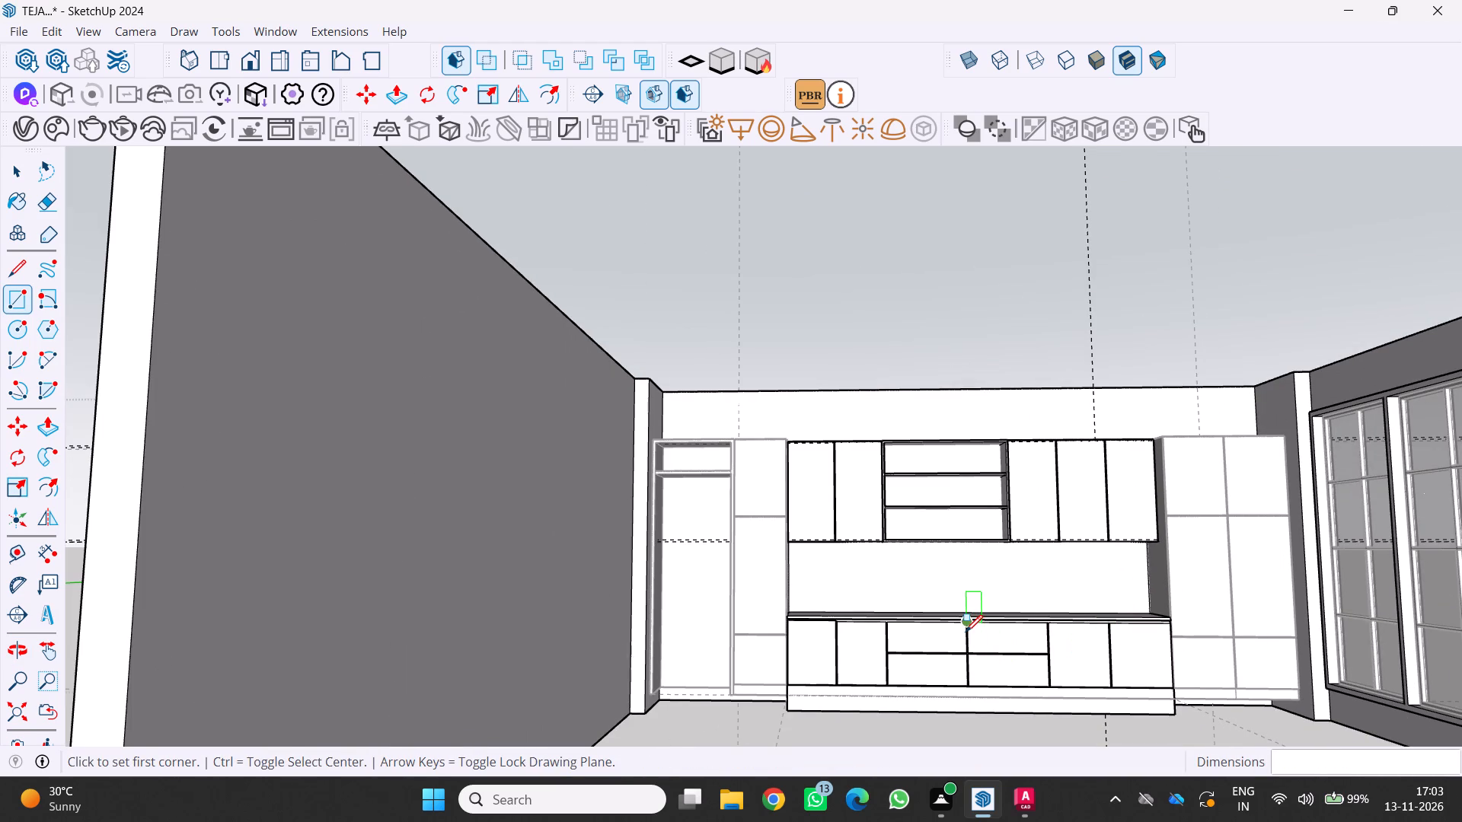
key(p)
click(934, 572)
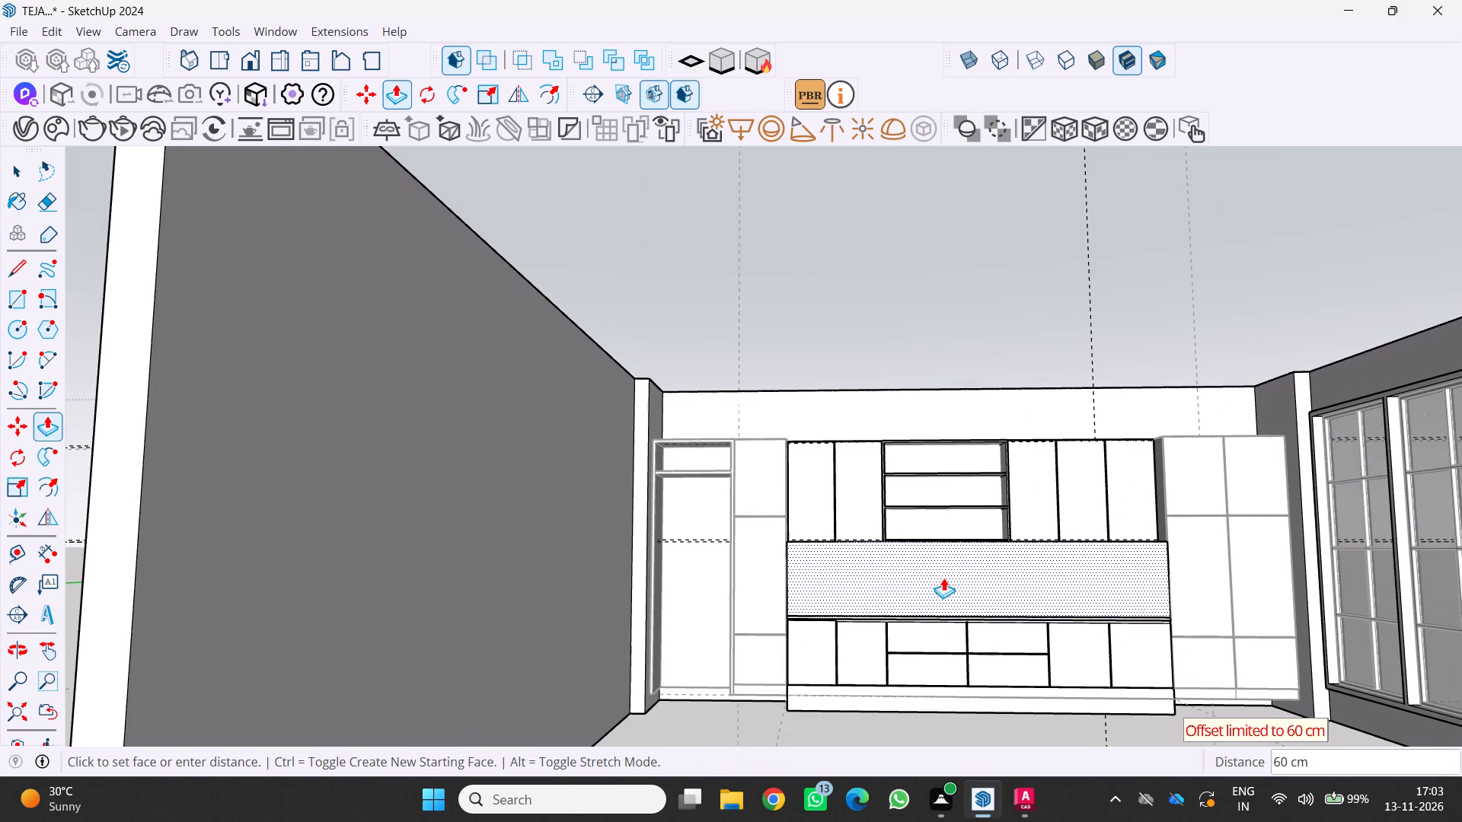
key(5)
key(Return)
Examine the back panel and the whole wardrobe wall within the room from several angles and distances.
scroll(994, 566, up, 2)
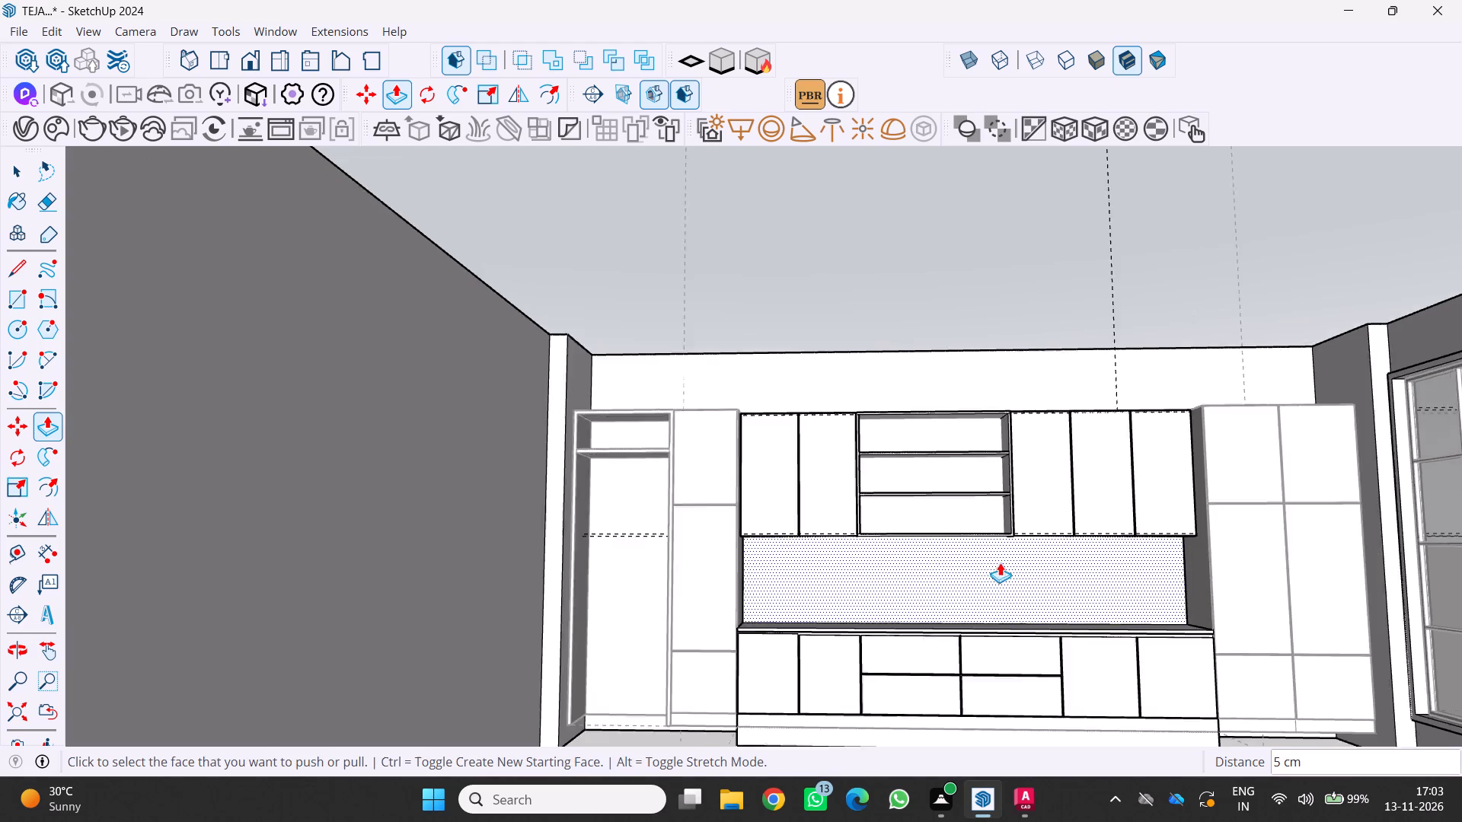
scroll(1000, 562, up, 4)
middle_drag(1147, 588, 927, 694)
scroll(963, 654, down, 8)
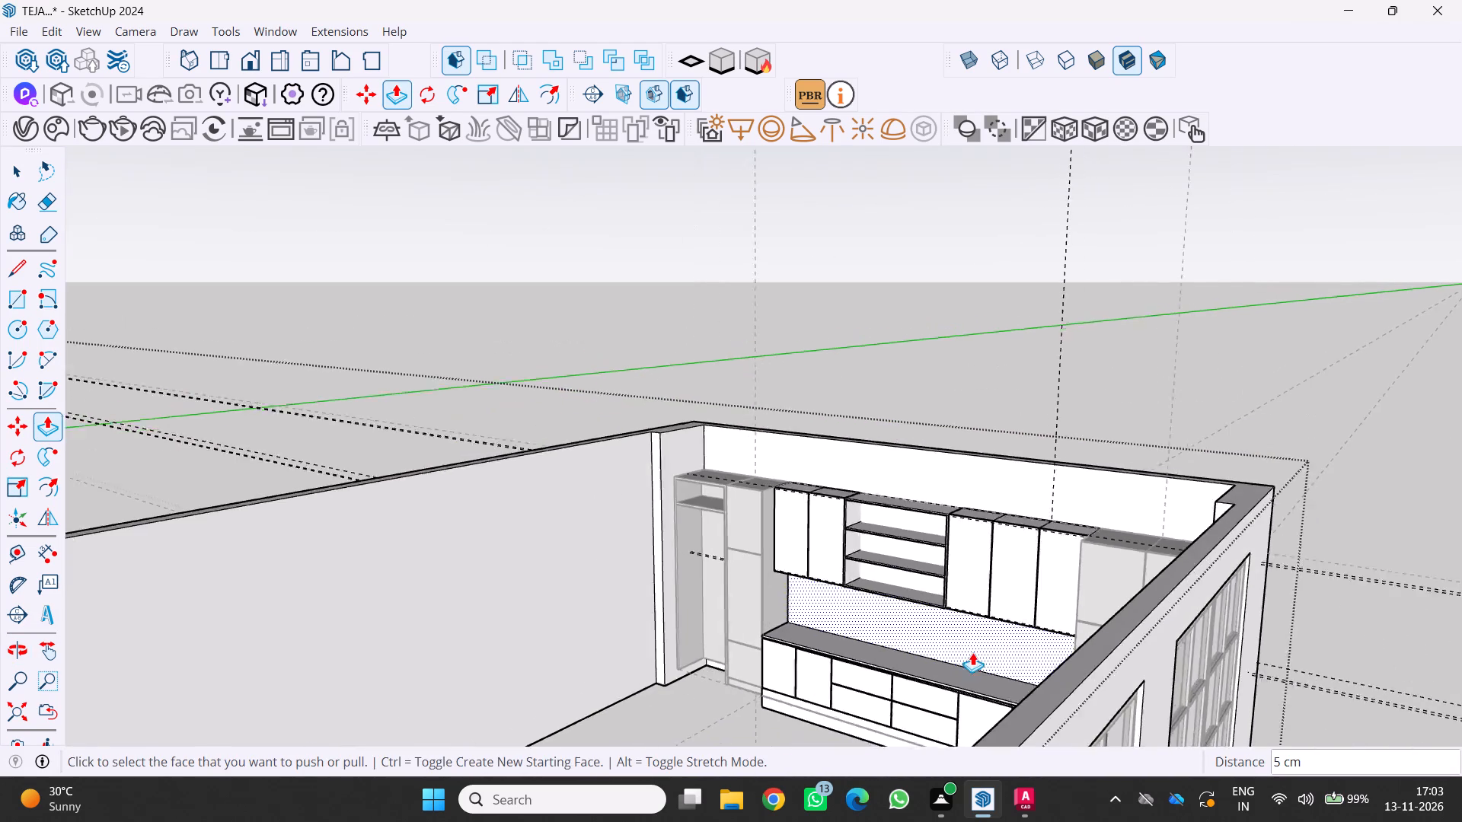
scroll(972, 652, down, 1)
middle_drag(972, 652, 1120, 580)
scroll(1188, 552, down, 9)
scroll(832, 673, up, 4)
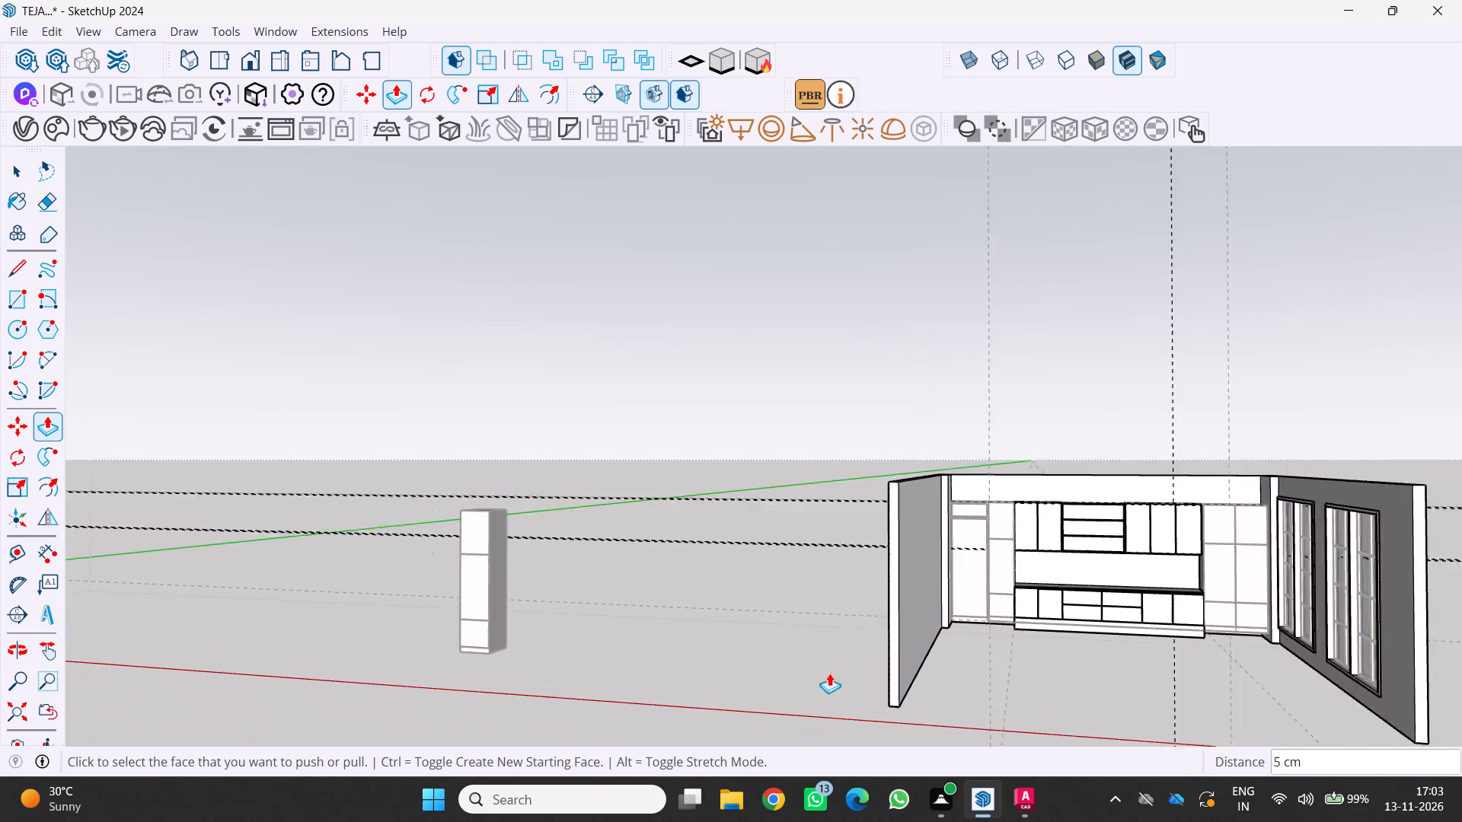
middle_drag(787, 702, 706, 734)
scroll(778, 661, down, 5)
middle_drag(786, 657, 959, 581)
scroll(1044, 658, up, 3)
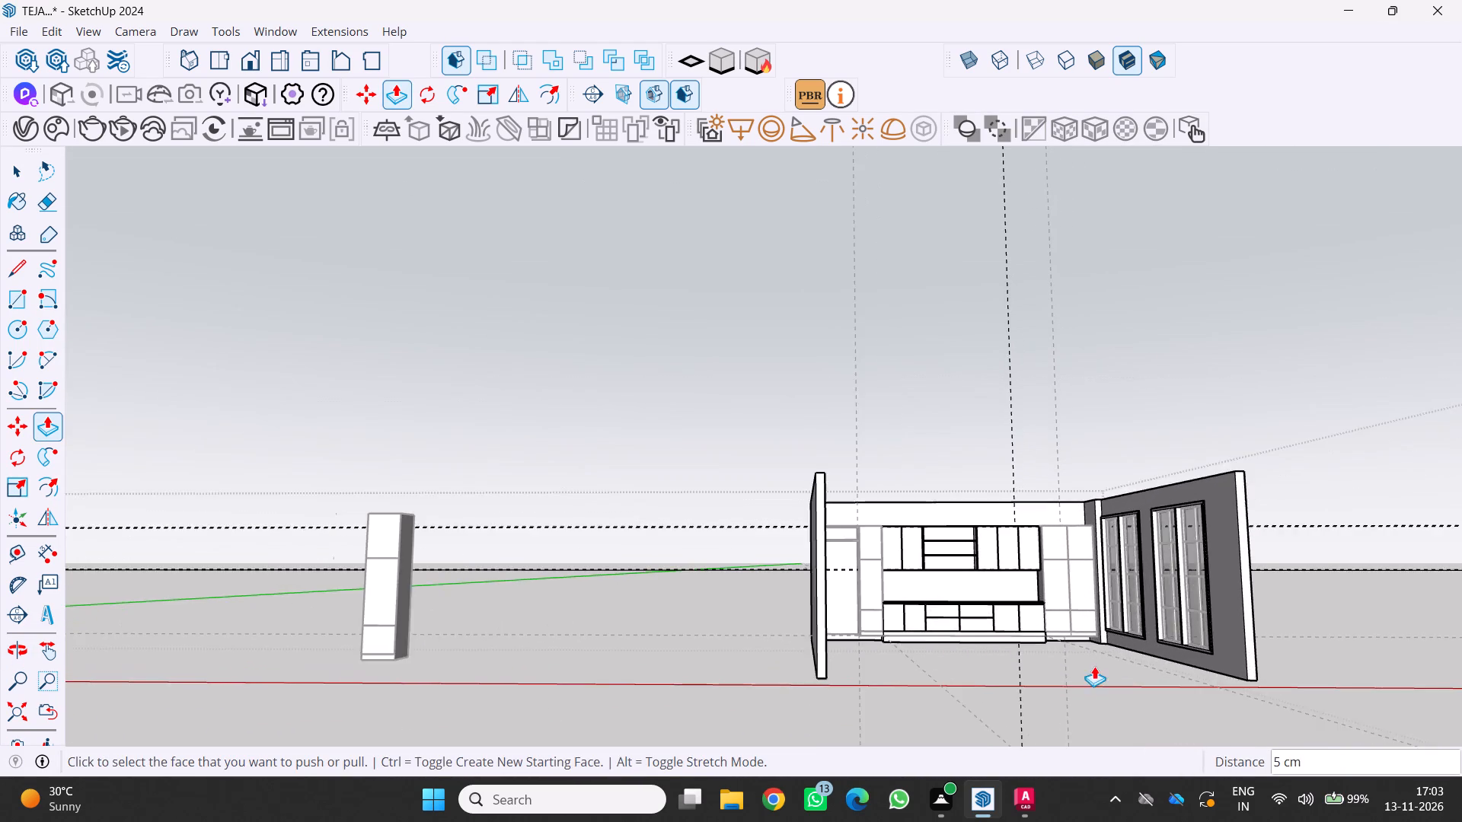
scroll(1094, 666, up, 2)
middle_drag(1054, 687, 988, 776)
middle_click(986, 777)
middle_click(983, 779)
scroll(982, 777, up, 4)
scroll(988, 683, down, 6)
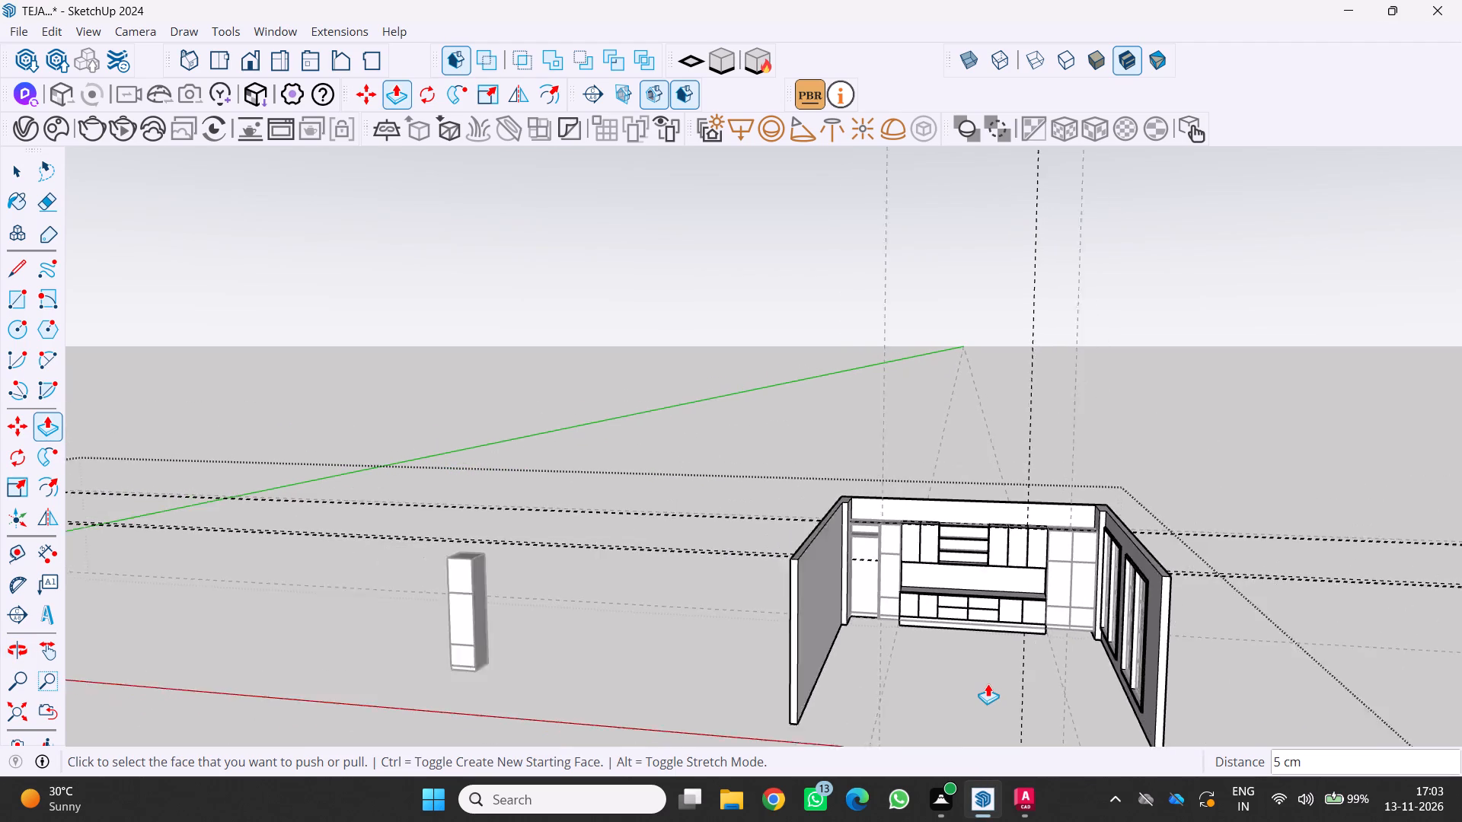
scroll(988, 683, down, 2)
middle_drag(994, 687, 1264, 638)
scroll(1264, 635, down, 3)
middle_drag(1234, 634, 706, 655)
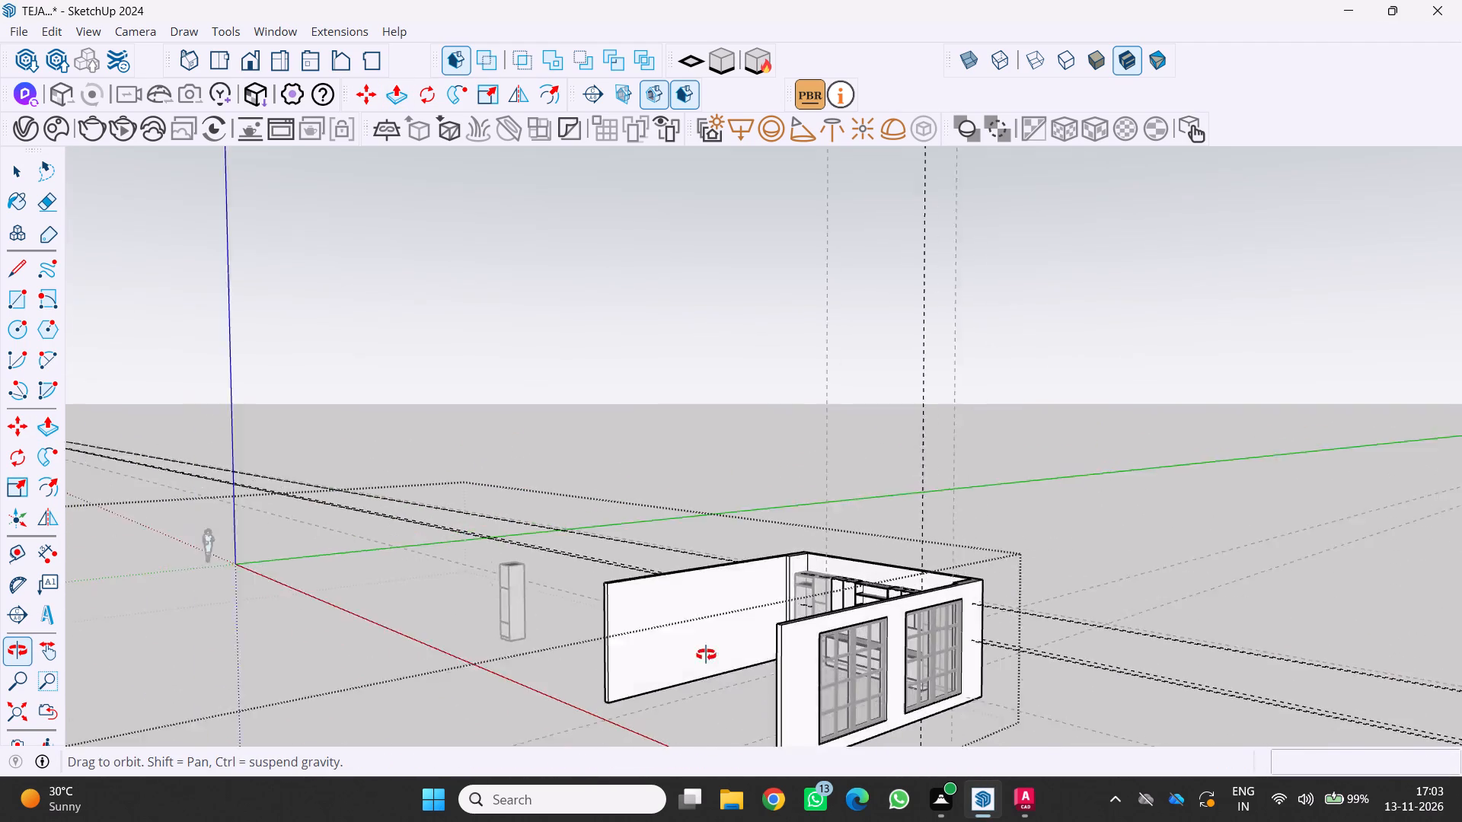
middle_drag(706, 655, 670, 641)
scroll(856, 626, down, 6)
middle_drag(1058, 699, 1355, 636)
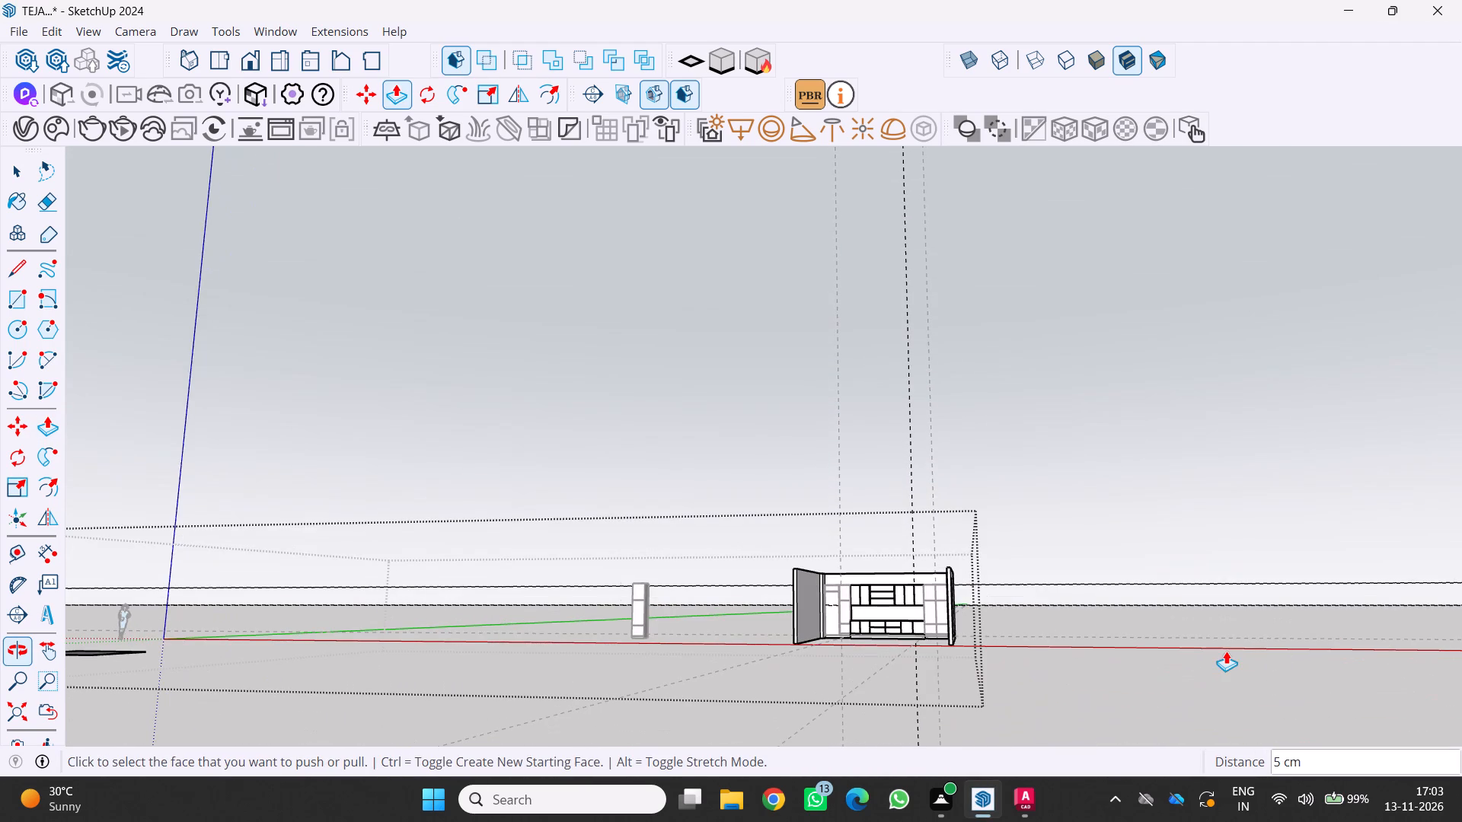
Finish editing the wardrobe group and return to the whole model.
key(space)
click(1186, 692)
Examine the room's walls, windows and completed wardrobe wall, along with the separate tall cabinet, from several angles.
scroll(991, 676, up, 6)
middle_drag(730, 647, 733, 655)
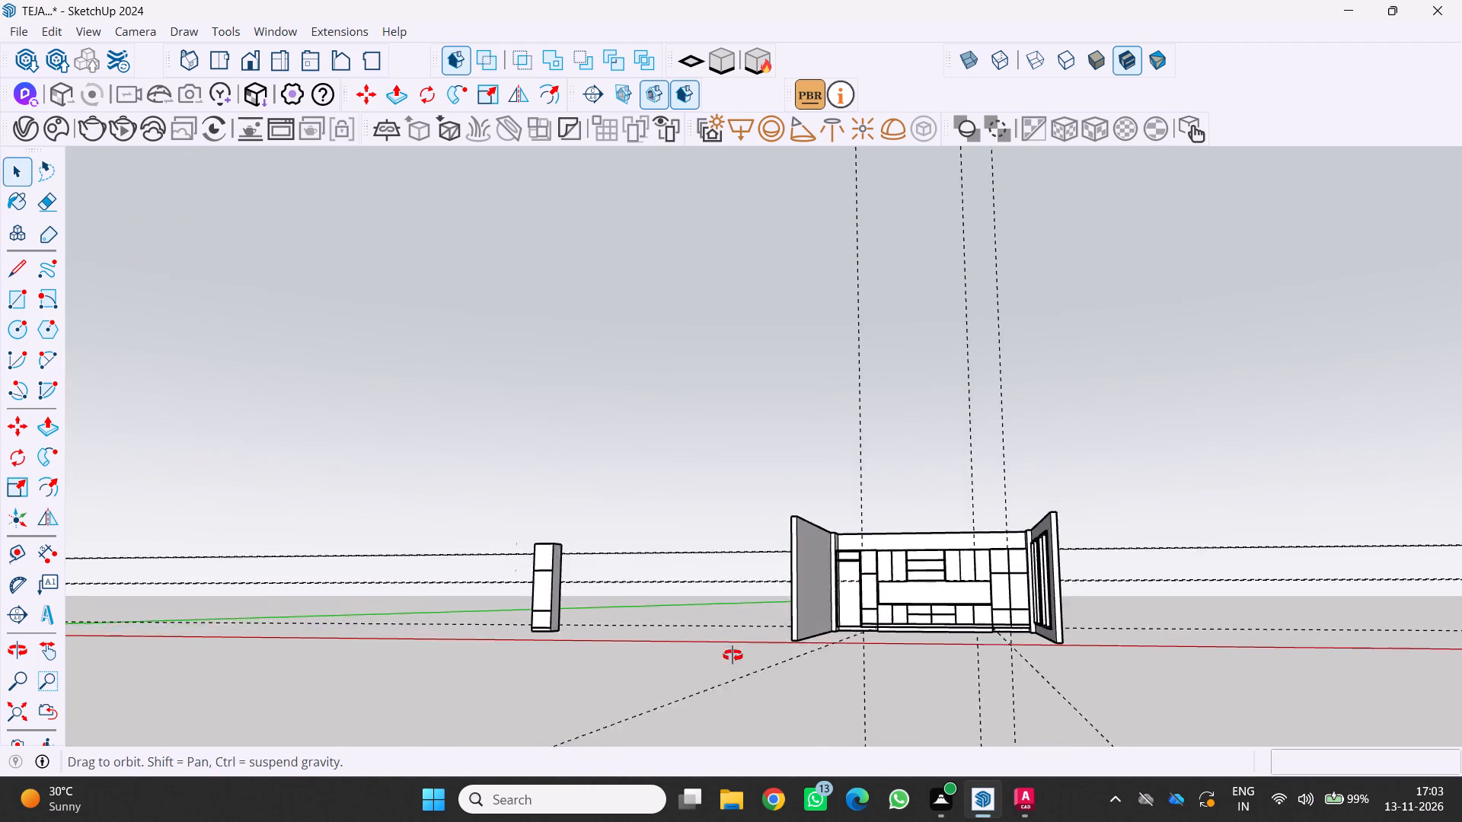
middle_drag(733, 655, 750, 760)
middle_drag(751, 760, 759, 759)
scroll(864, 613, up, 3)
middle_drag(881, 596, 1026, 550)
middle_drag(1018, 551, 999, 555)
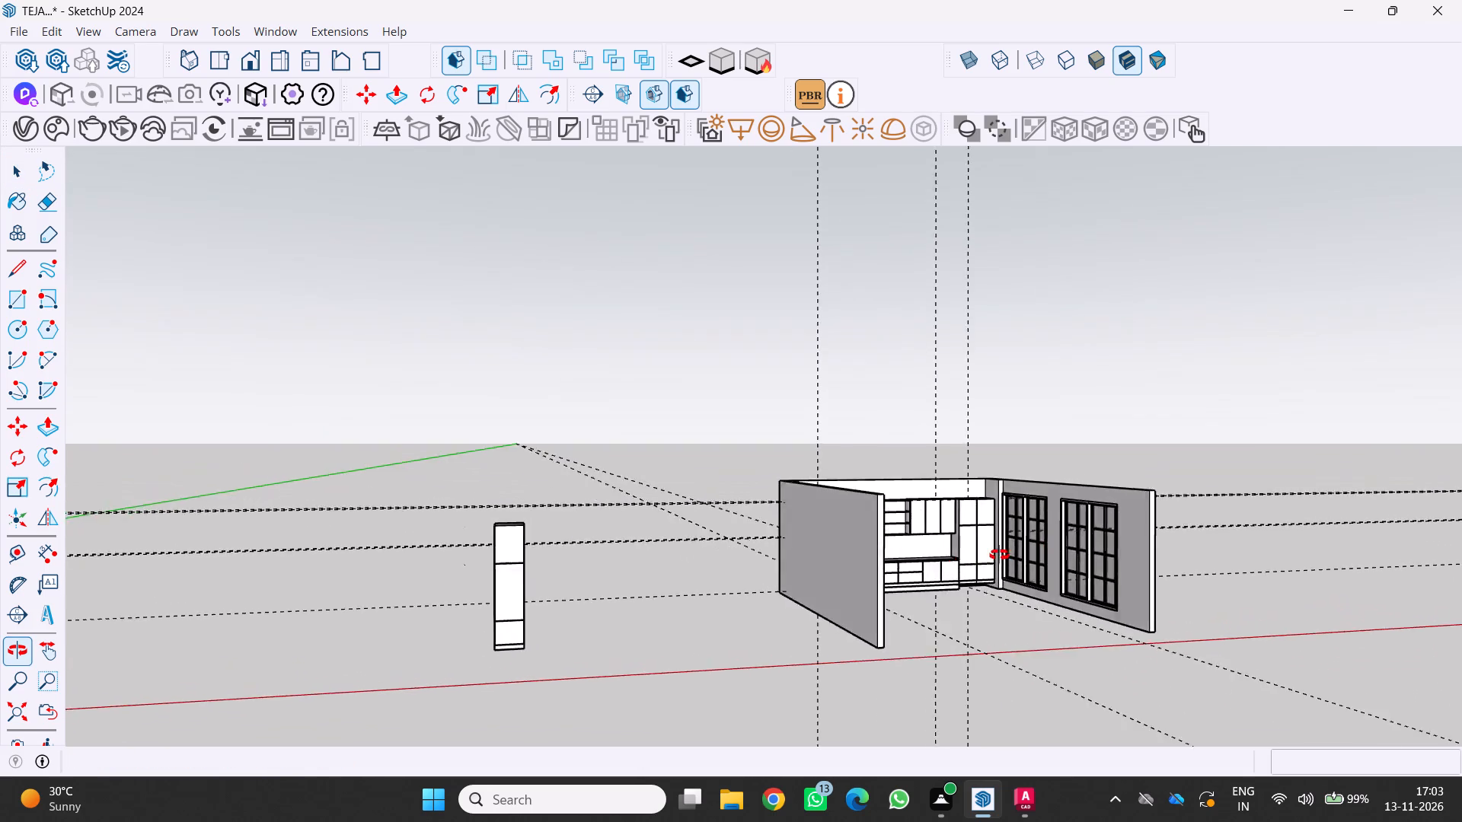
middle_drag(999, 555, 992, 556)
middle_drag(989, 556, 892, 575)
middle_click(892, 575)
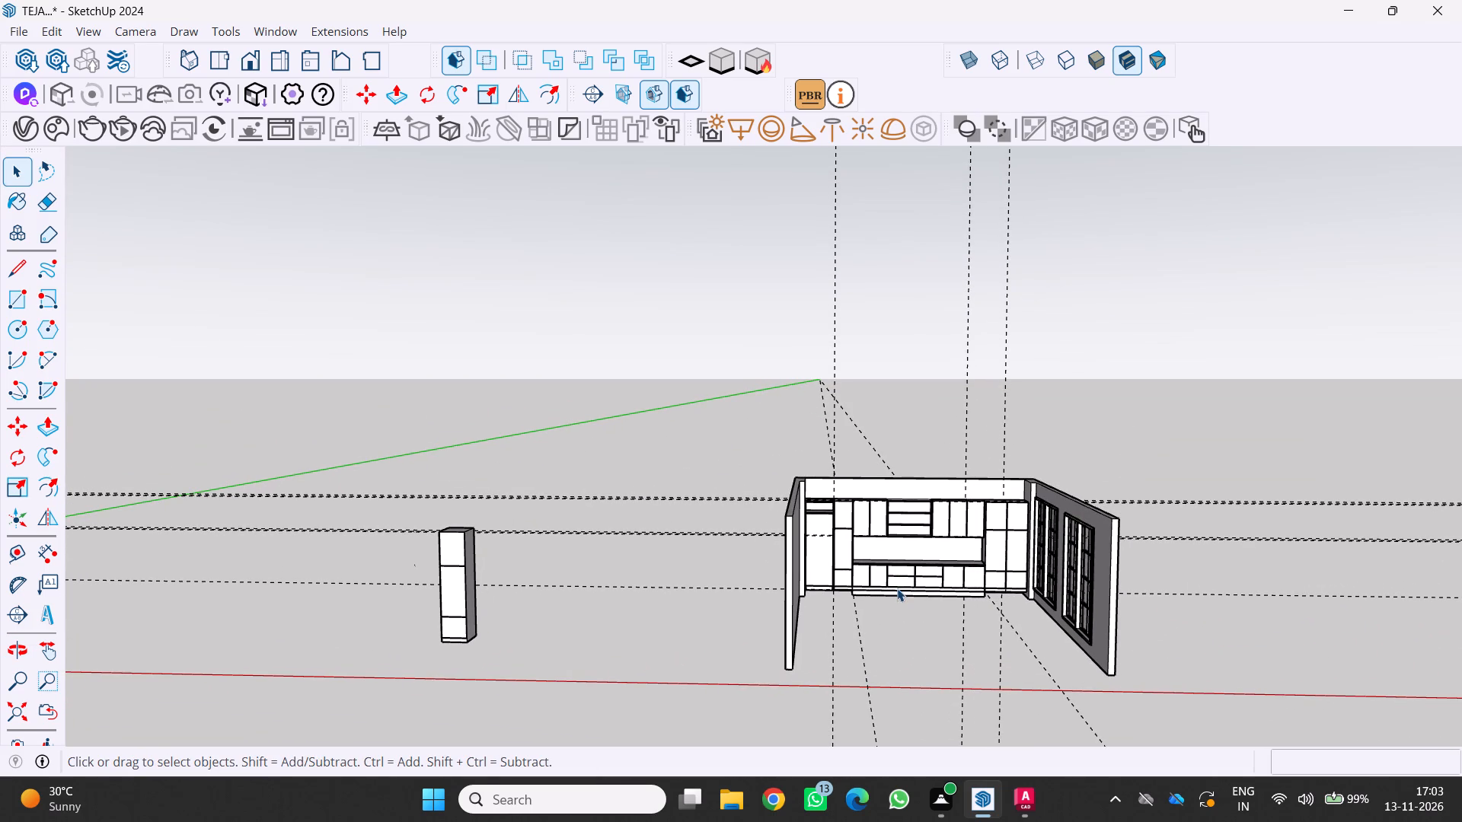
scroll(897, 586, down, 3)
middle_drag(954, 574, 953, 578)
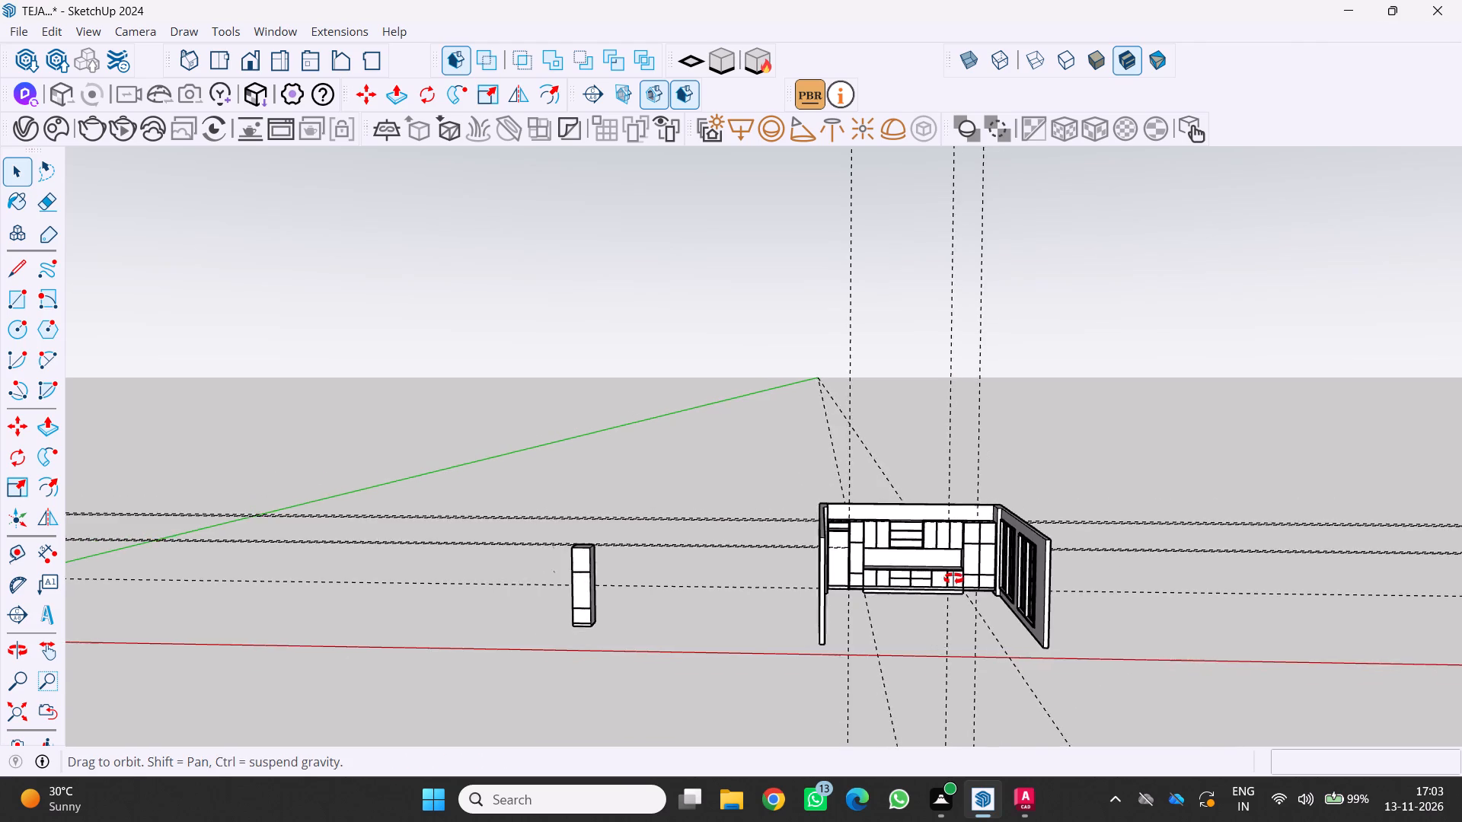
middle_drag(953, 578, 838, 607)
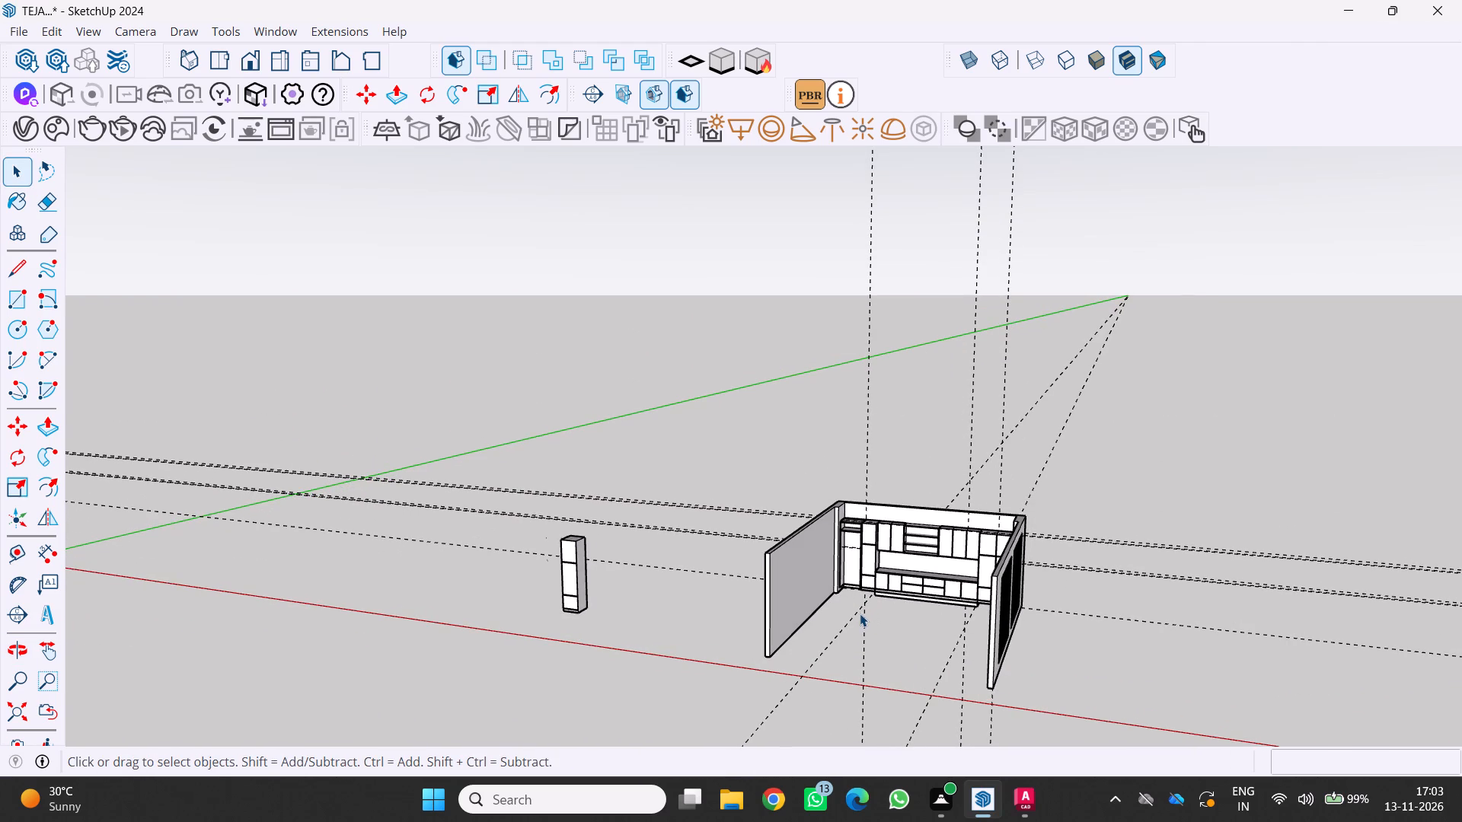
middle_drag(888, 622, 1045, 622)
scroll(895, 623, up, 1)
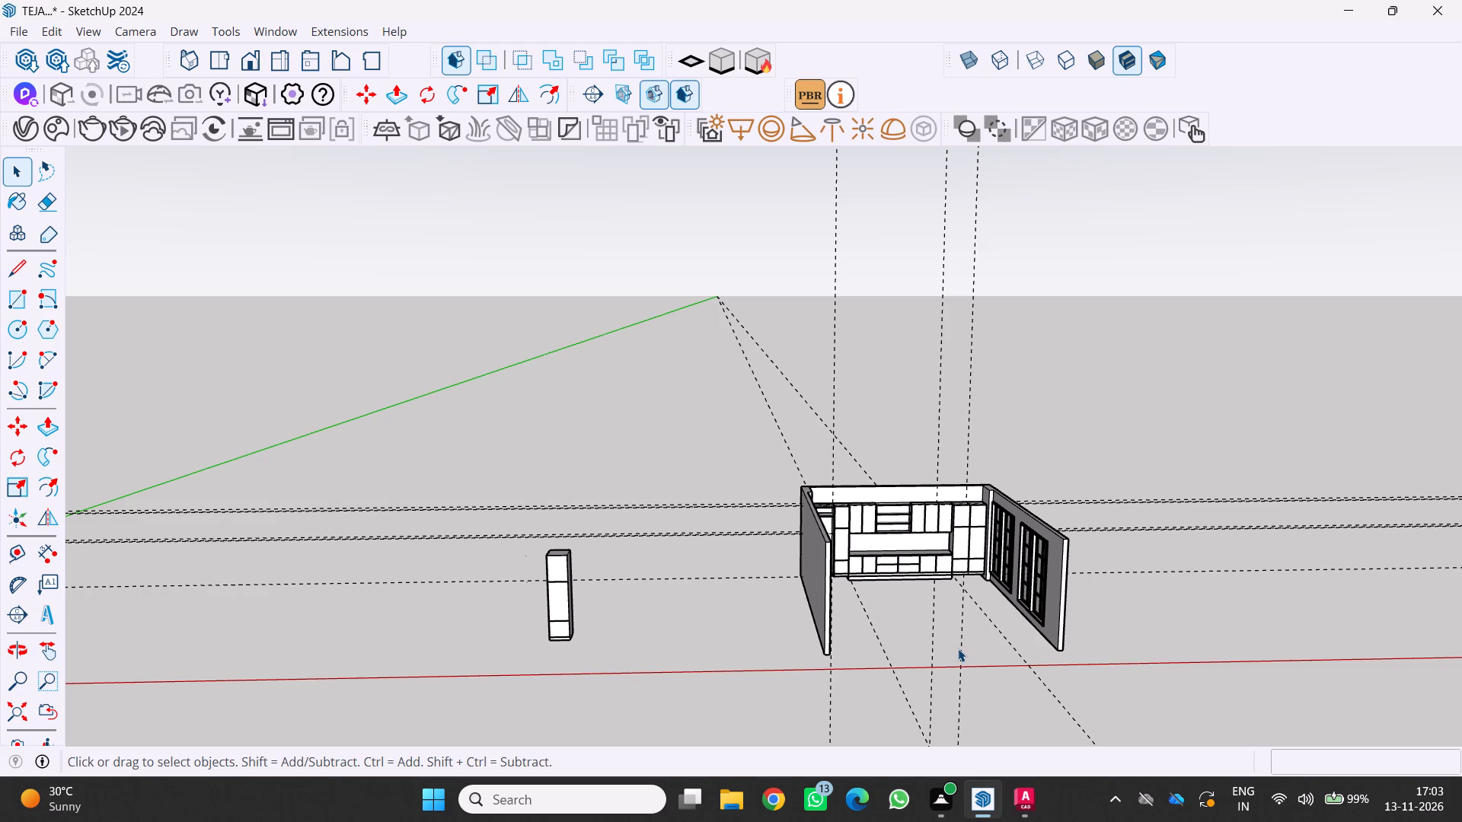
scroll(955, 650, up, 2)
middle_drag(934, 647, 839, 669)
middle_click(838, 669)
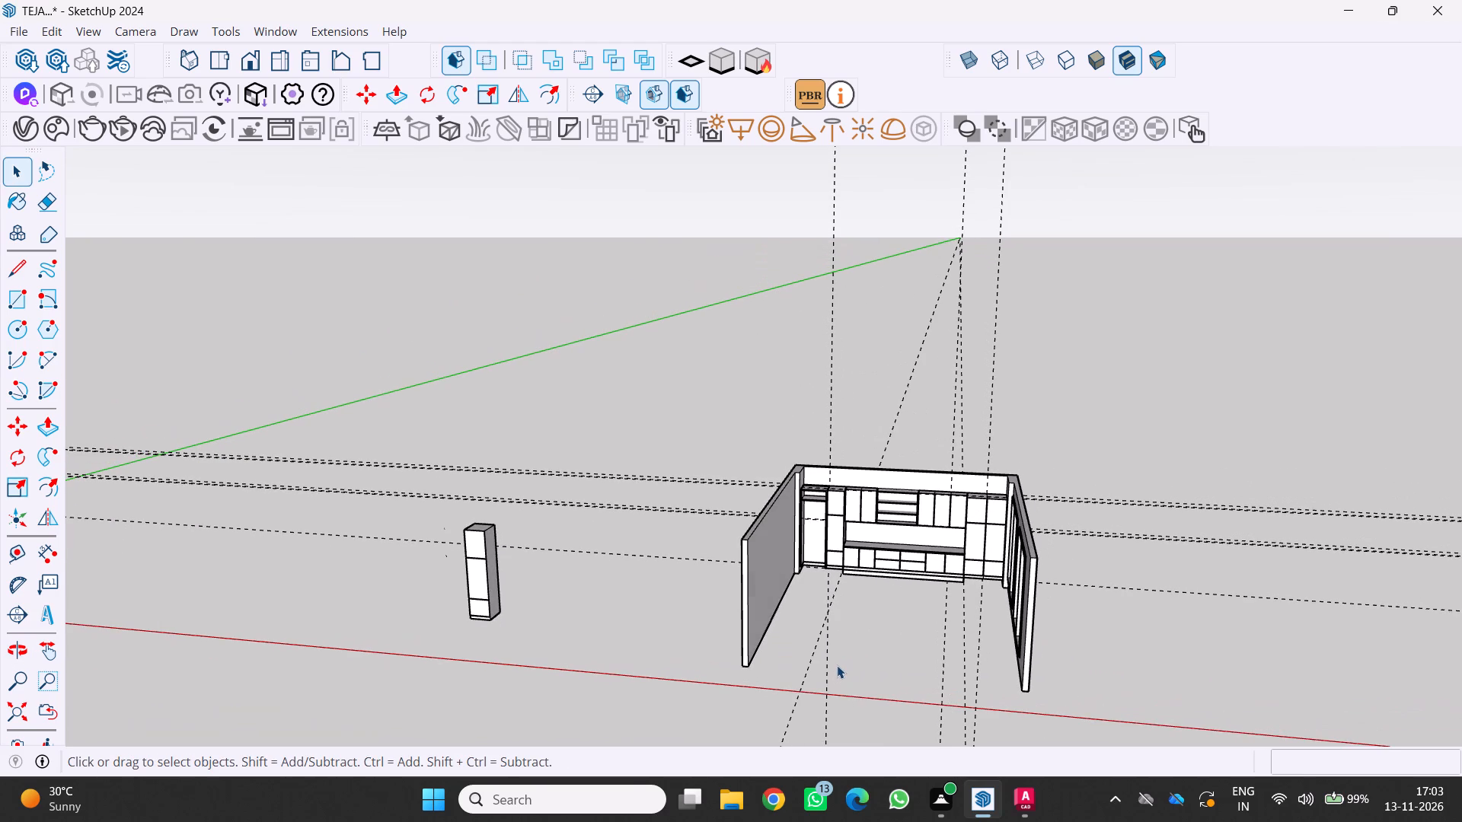
middle_drag(838, 663, 662, 640)
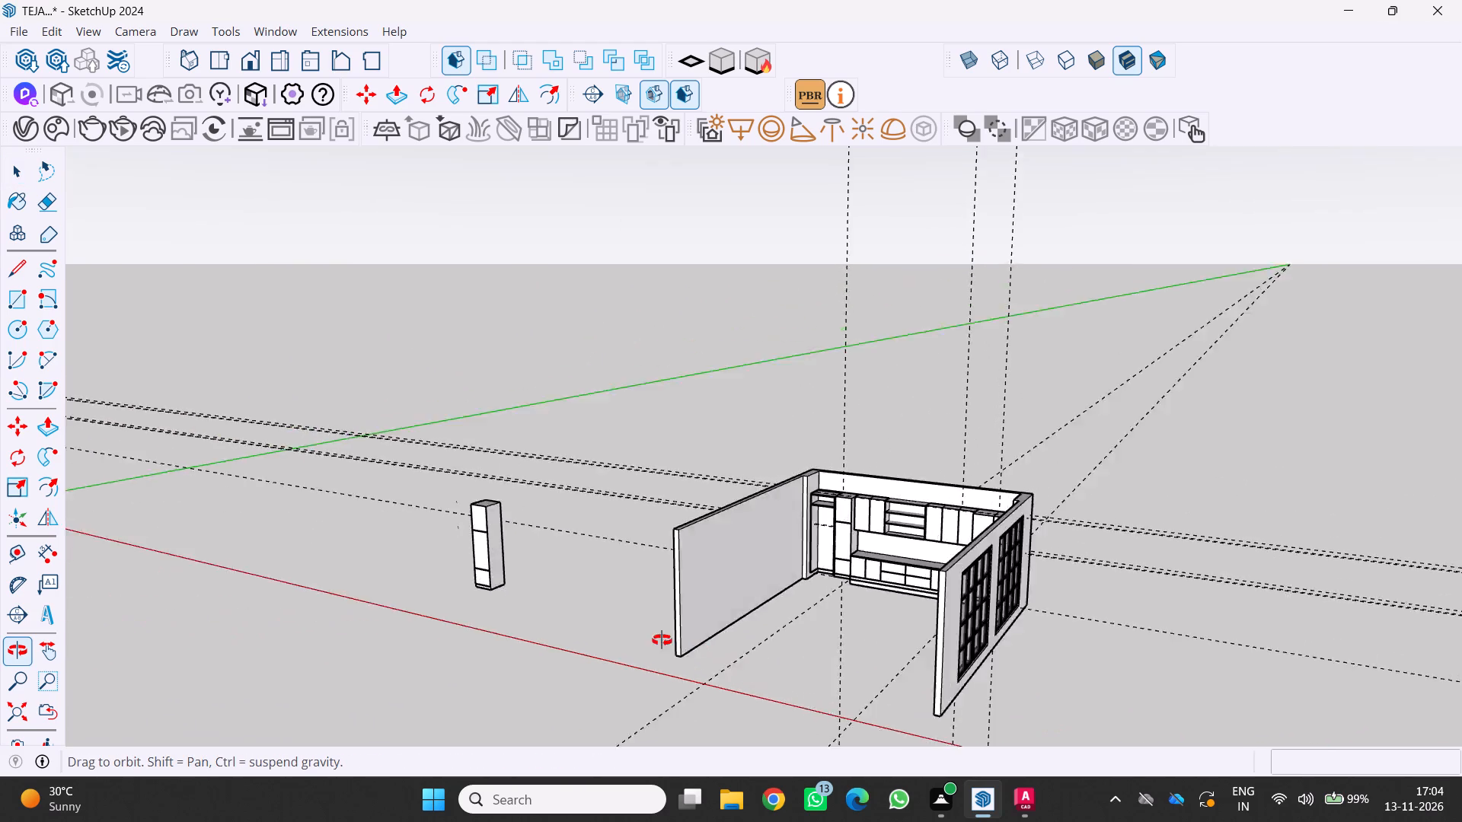
middle_drag(662, 640, 555, 572)
scroll(625, 620, up, 1)
middle_drag(839, 661, 1027, 758)
scroll(1033, 738, down, 4)
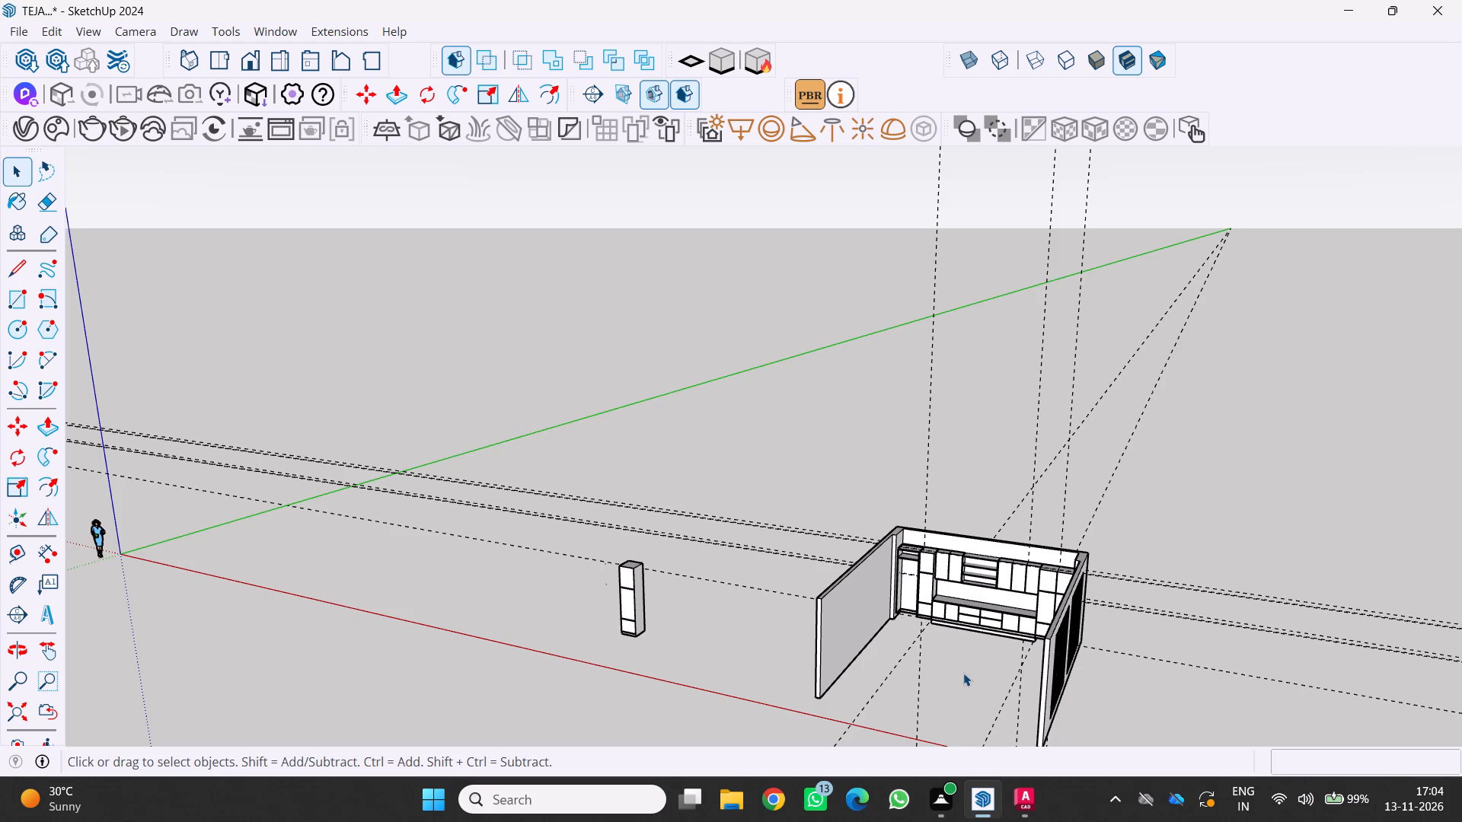
scroll(989, 674, down, 2)
middle_drag(1002, 665, 943, 719)
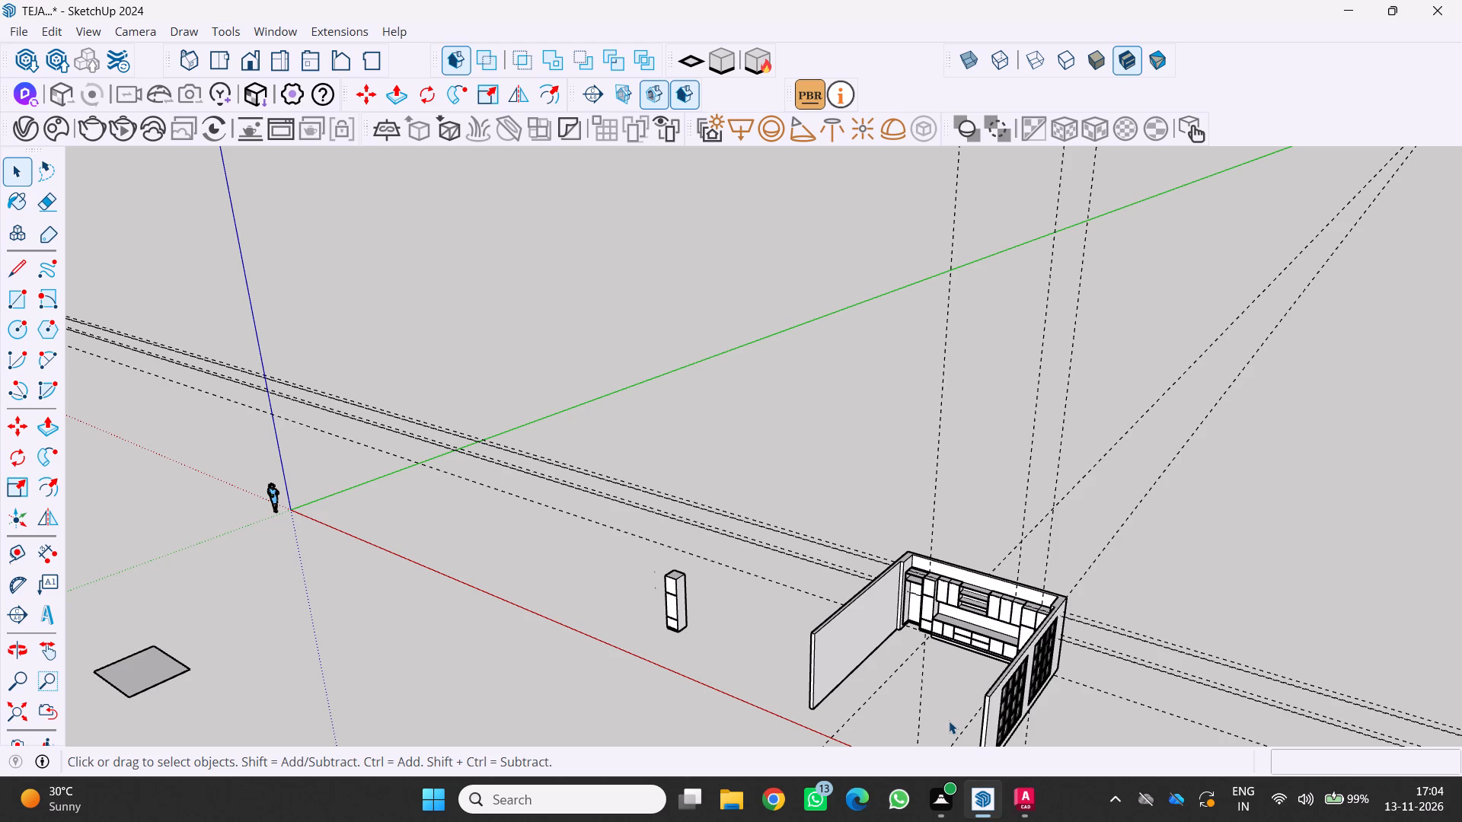
middle_drag(949, 721, 1106, 716)
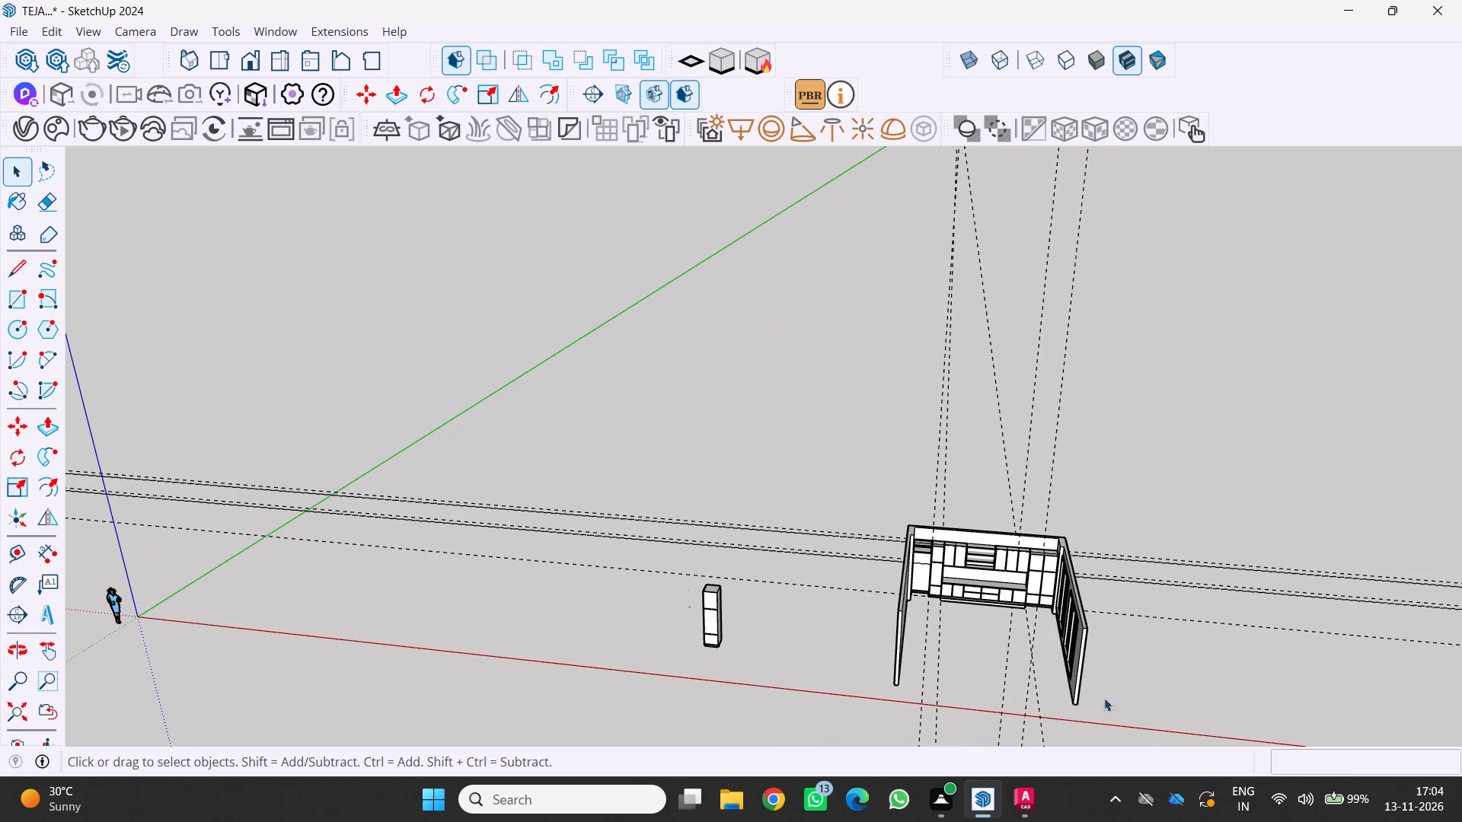
middle_drag(1066, 699, 993, 683)
scroll(993, 683, down, 5)
middle_drag(981, 661, 1181, 664)
scroll(981, 661, up, 1)
scroll(914, 731, up, 3)
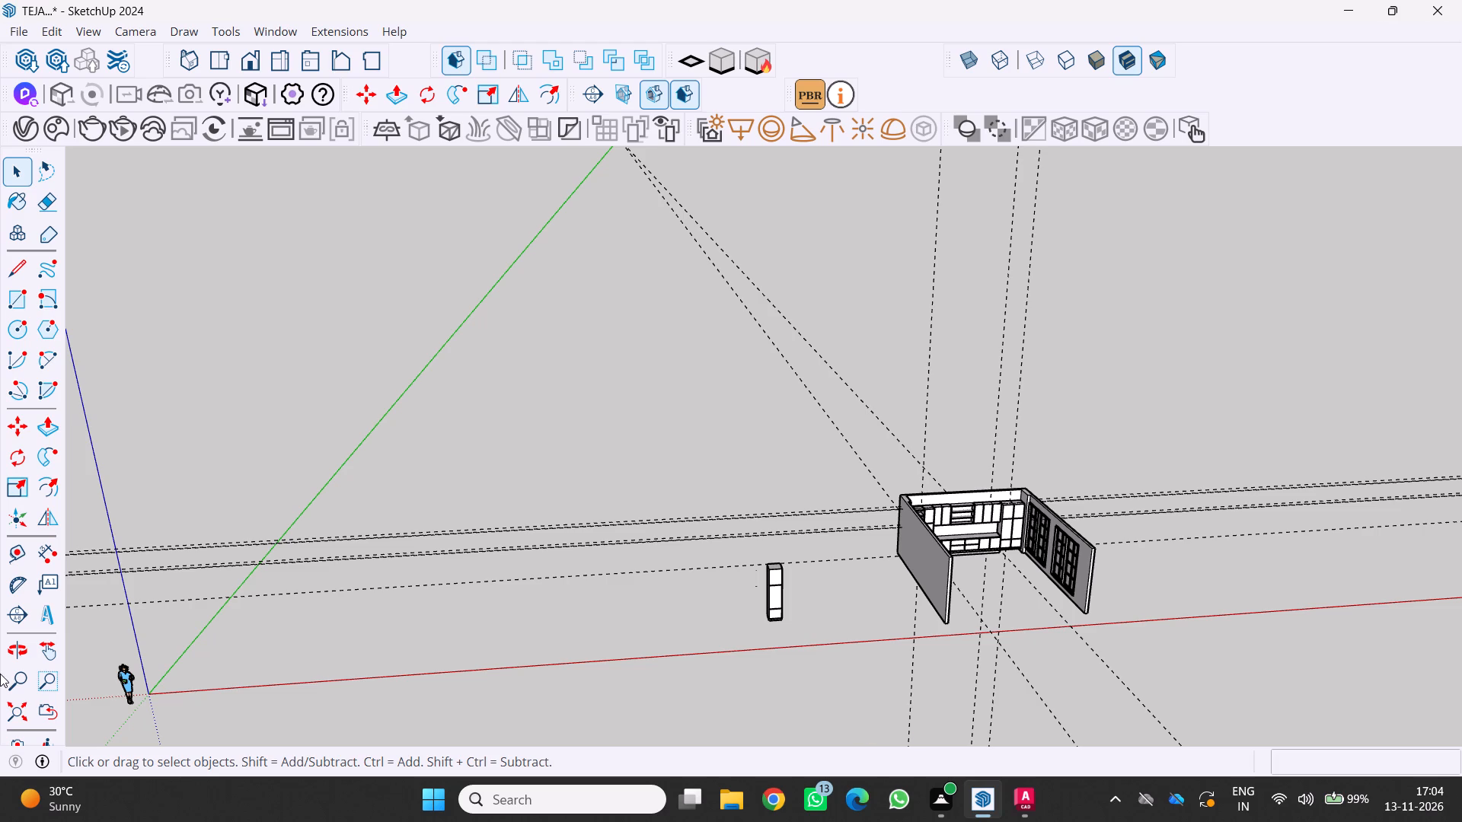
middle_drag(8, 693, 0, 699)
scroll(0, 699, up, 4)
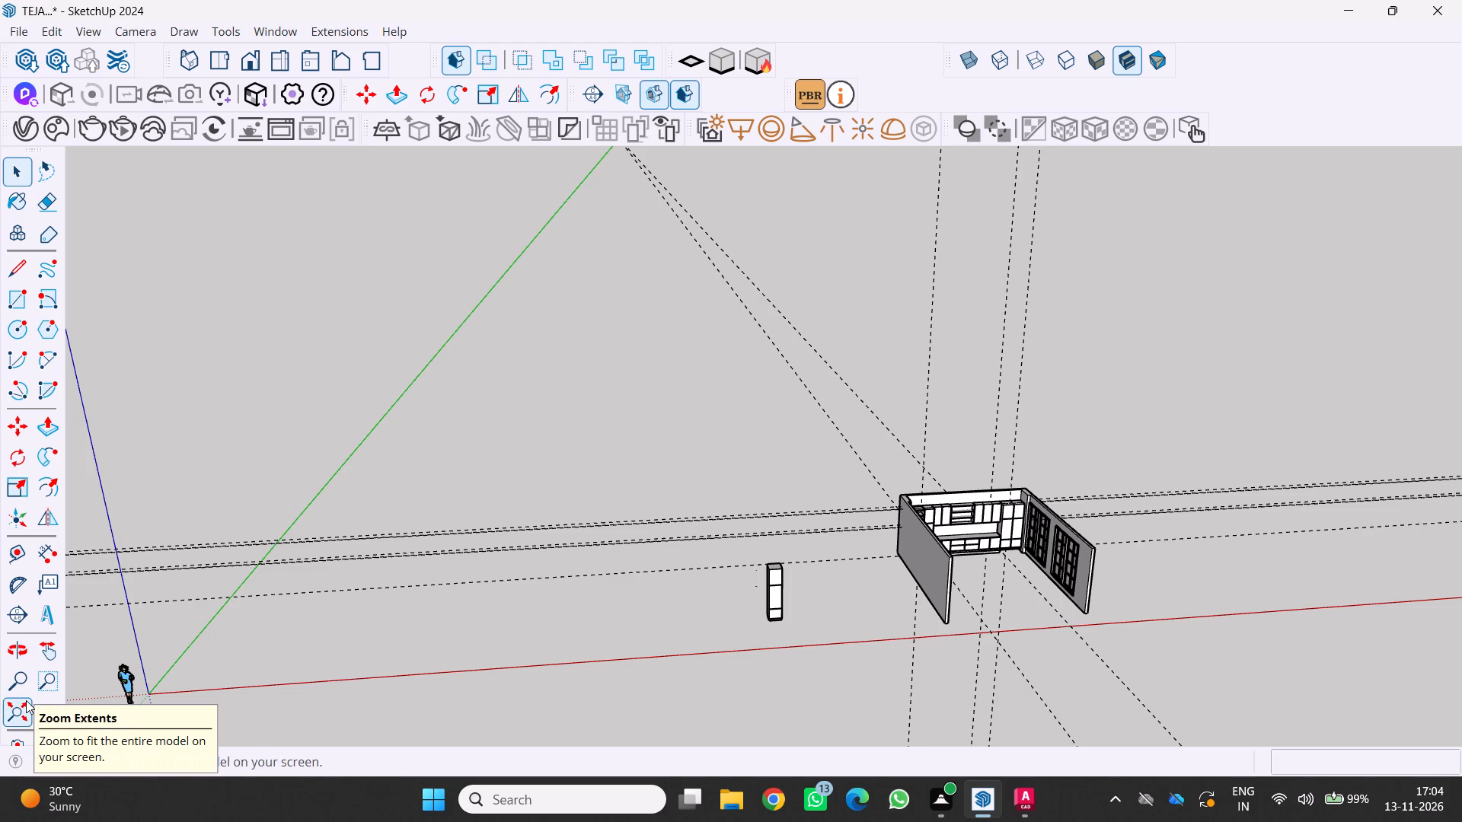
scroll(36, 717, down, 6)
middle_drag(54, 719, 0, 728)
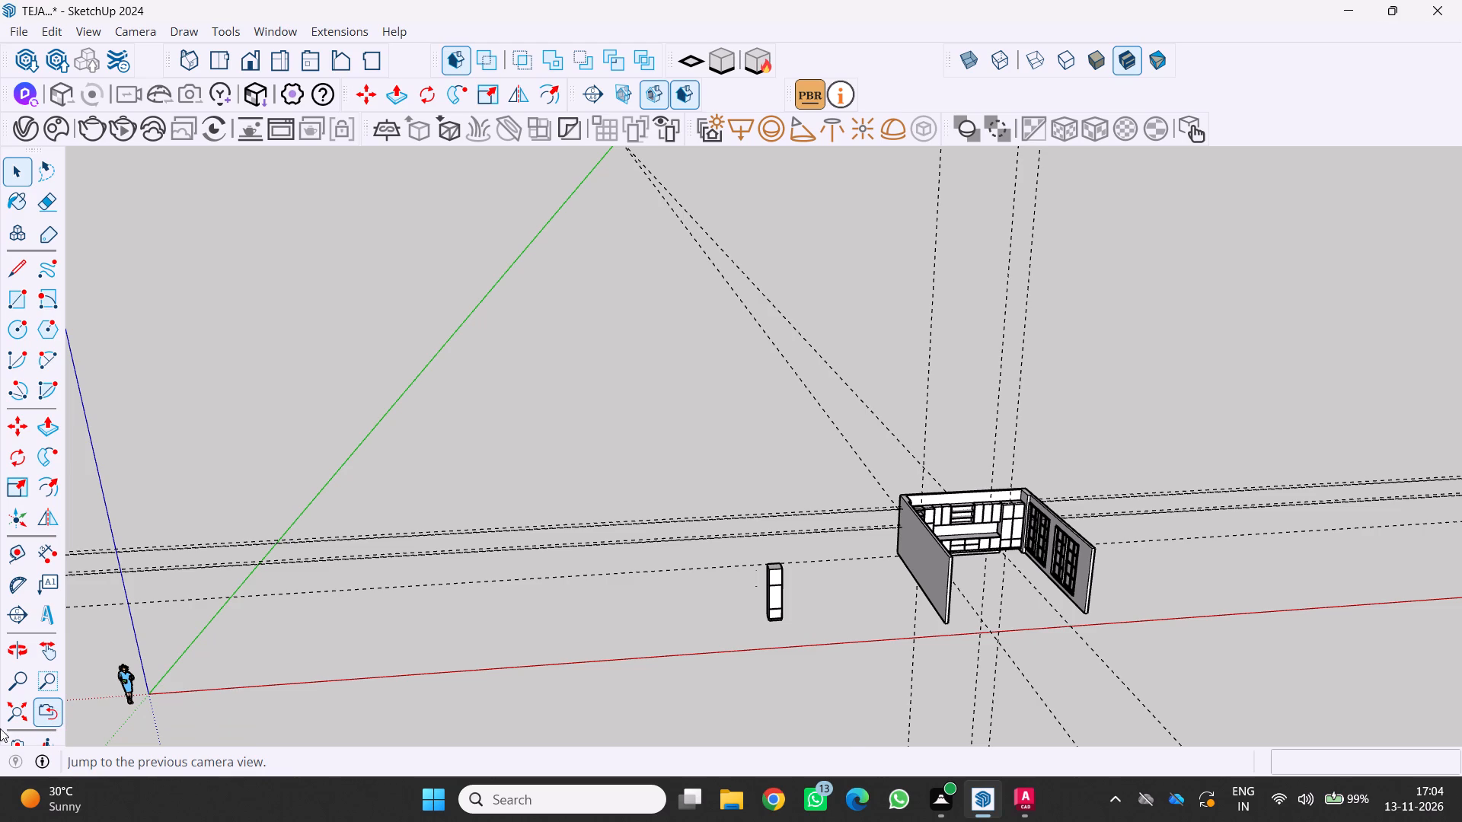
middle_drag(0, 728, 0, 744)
Inspect the room interior from closer up, checking the wardrobe wall and the window wall from both sides.
scroll(388, 619, down, 2)
middle_drag(388, 619, 251, 604)
scroll(480, 607, up, 7)
middle_drag(984, 665, 985, 664)
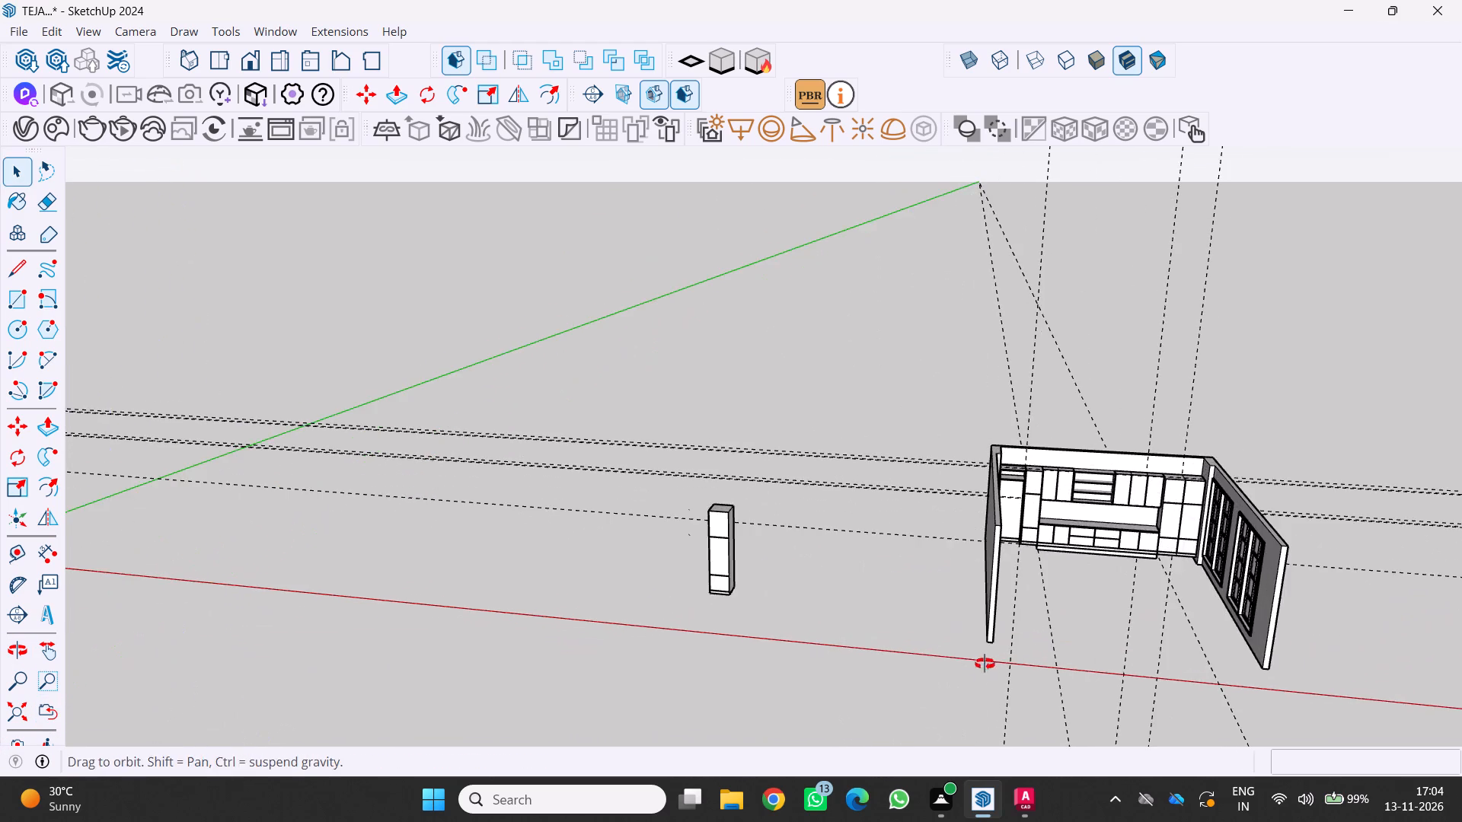
scroll(985, 664, up, 1)
middle_drag(985, 664, 946, 512)
scroll(1171, 572, up, 5)
middle_drag(1151, 590, 1045, 706)
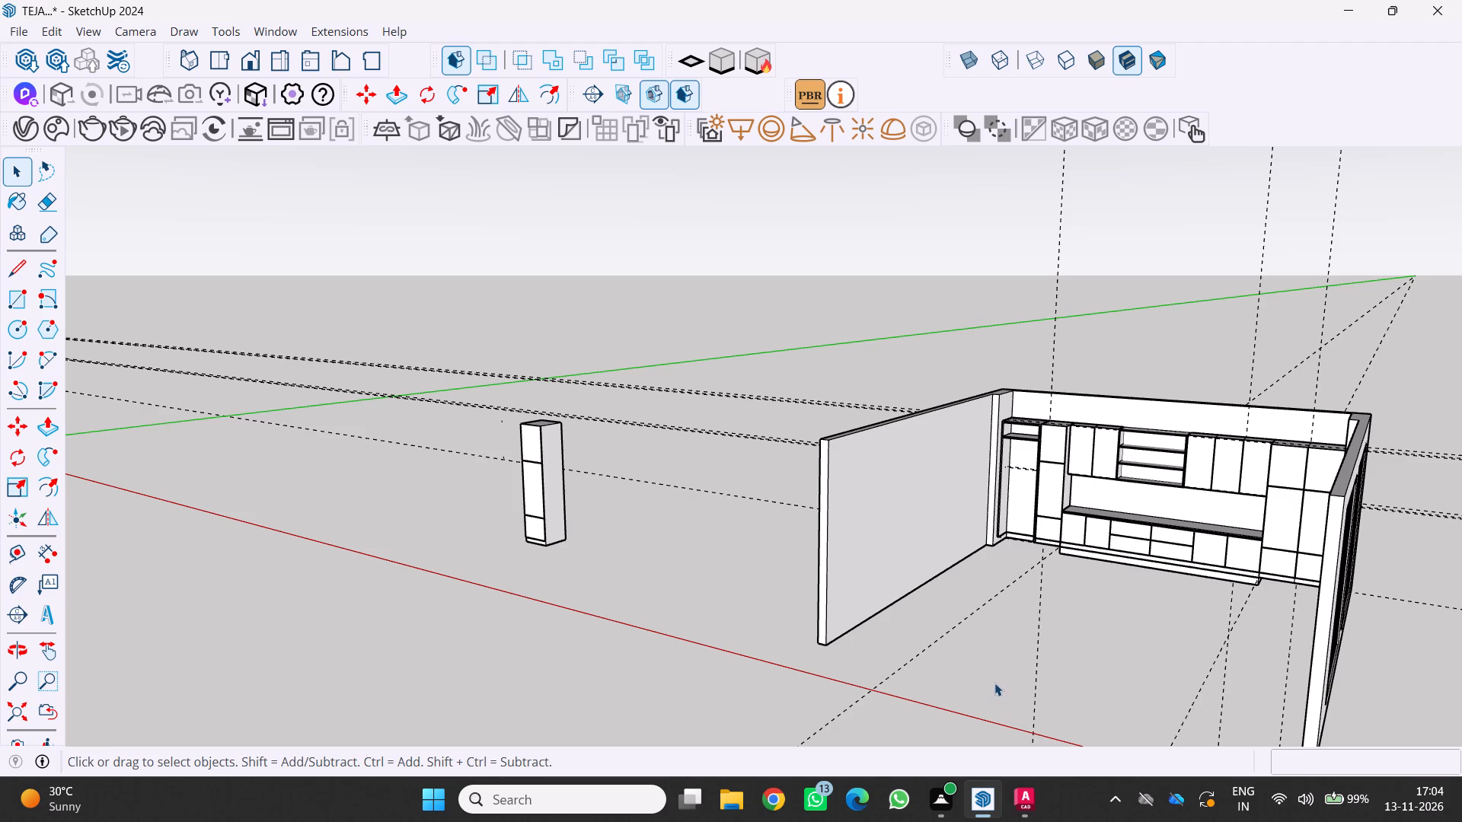
middle_drag(993, 692, 1056, 696)
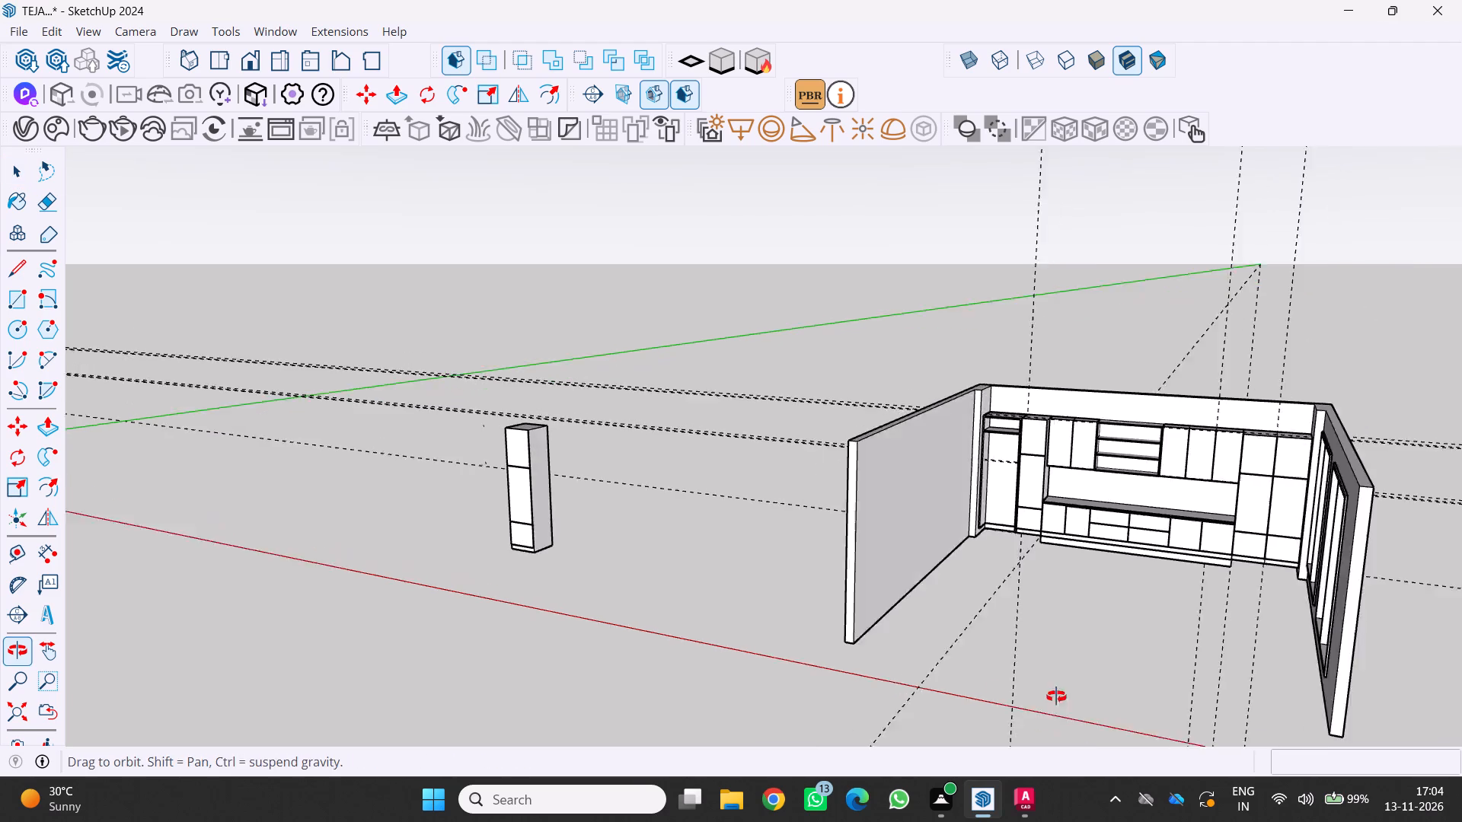
middle_drag(1056, 696, 1120, 676)
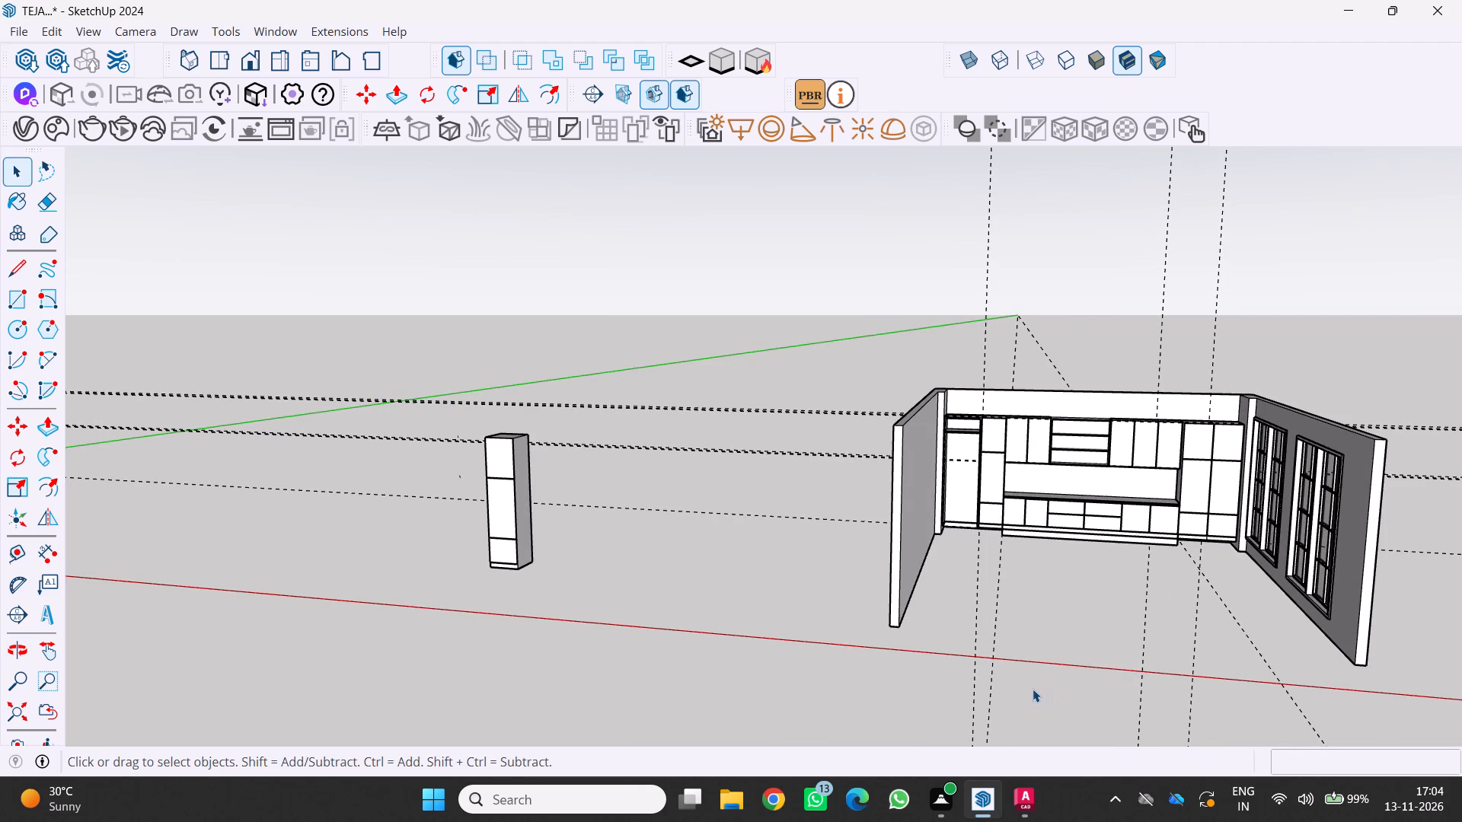
middle_drag(1026, 693, 928, 686)
middle_click(927, 686)
scroll(1001, 602, up, 3)
middle_drag(1004, 600, 1194, 646)
scroll(1193, 648, down, 5)
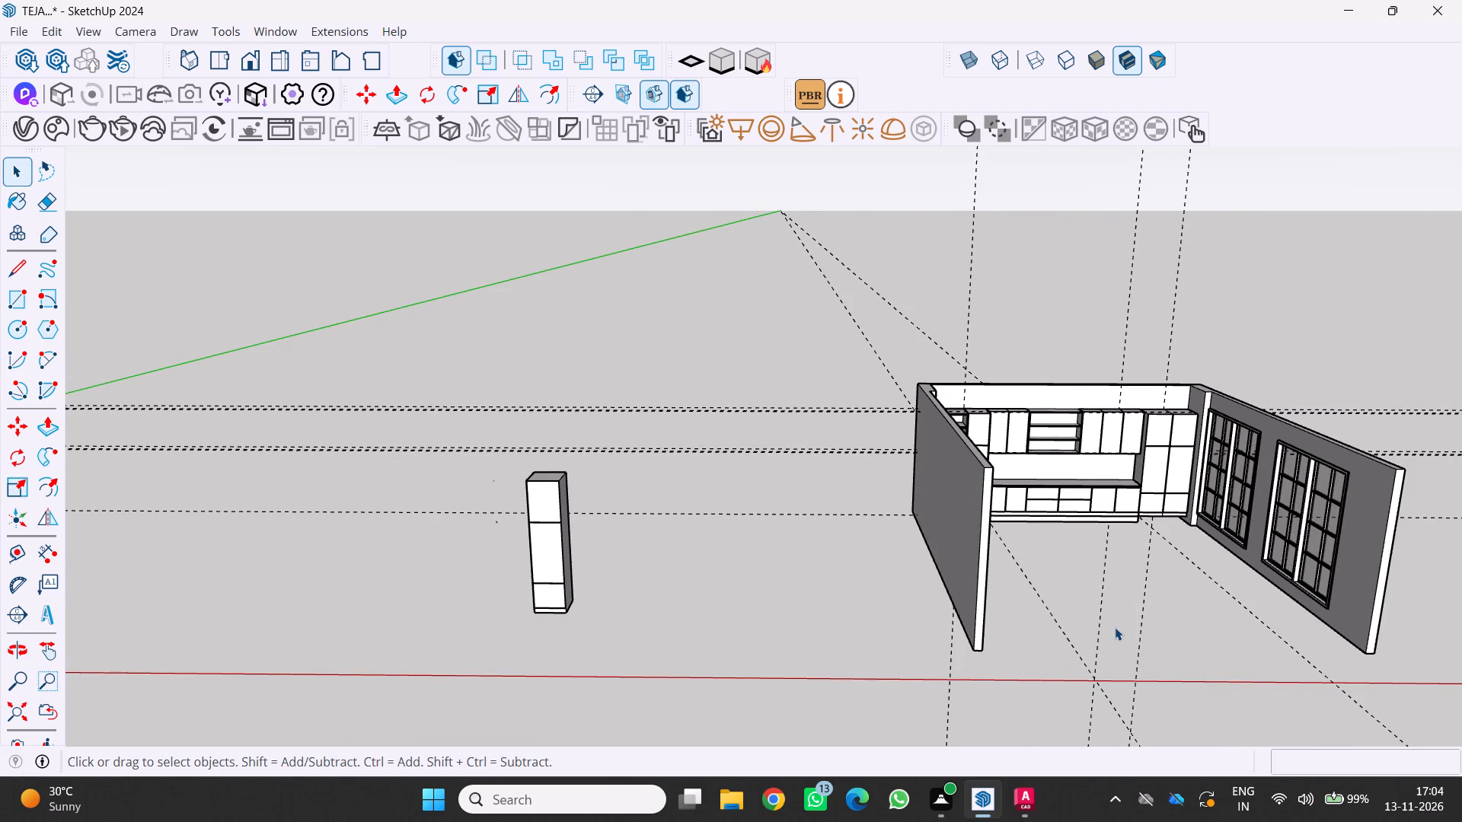
scroll(1127, 637, down, 1)
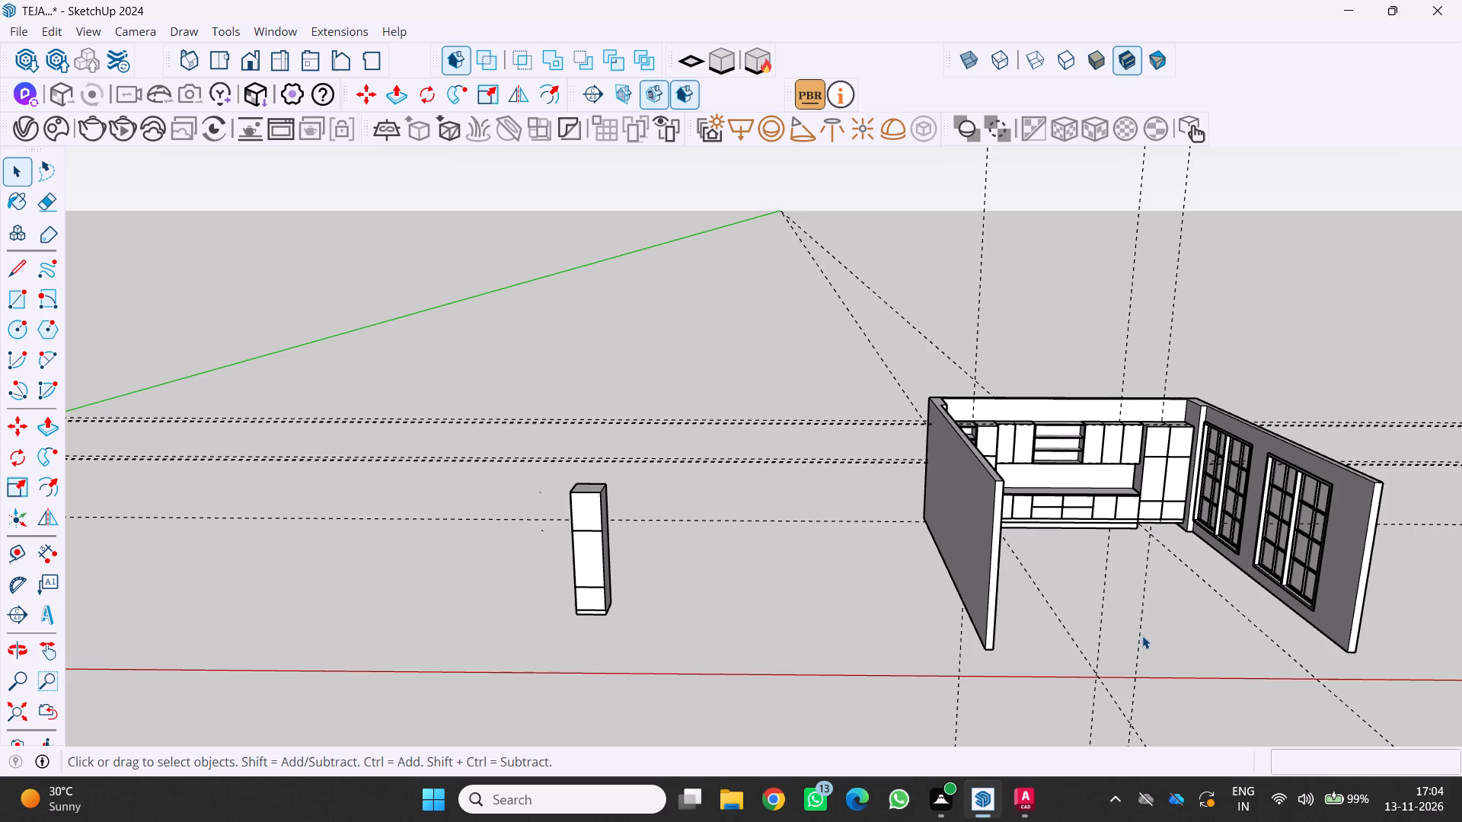
Examine the room and the separate tall cabinet outside it from several angles and distances.
middle_drag(1153, 666, 1128, 704)
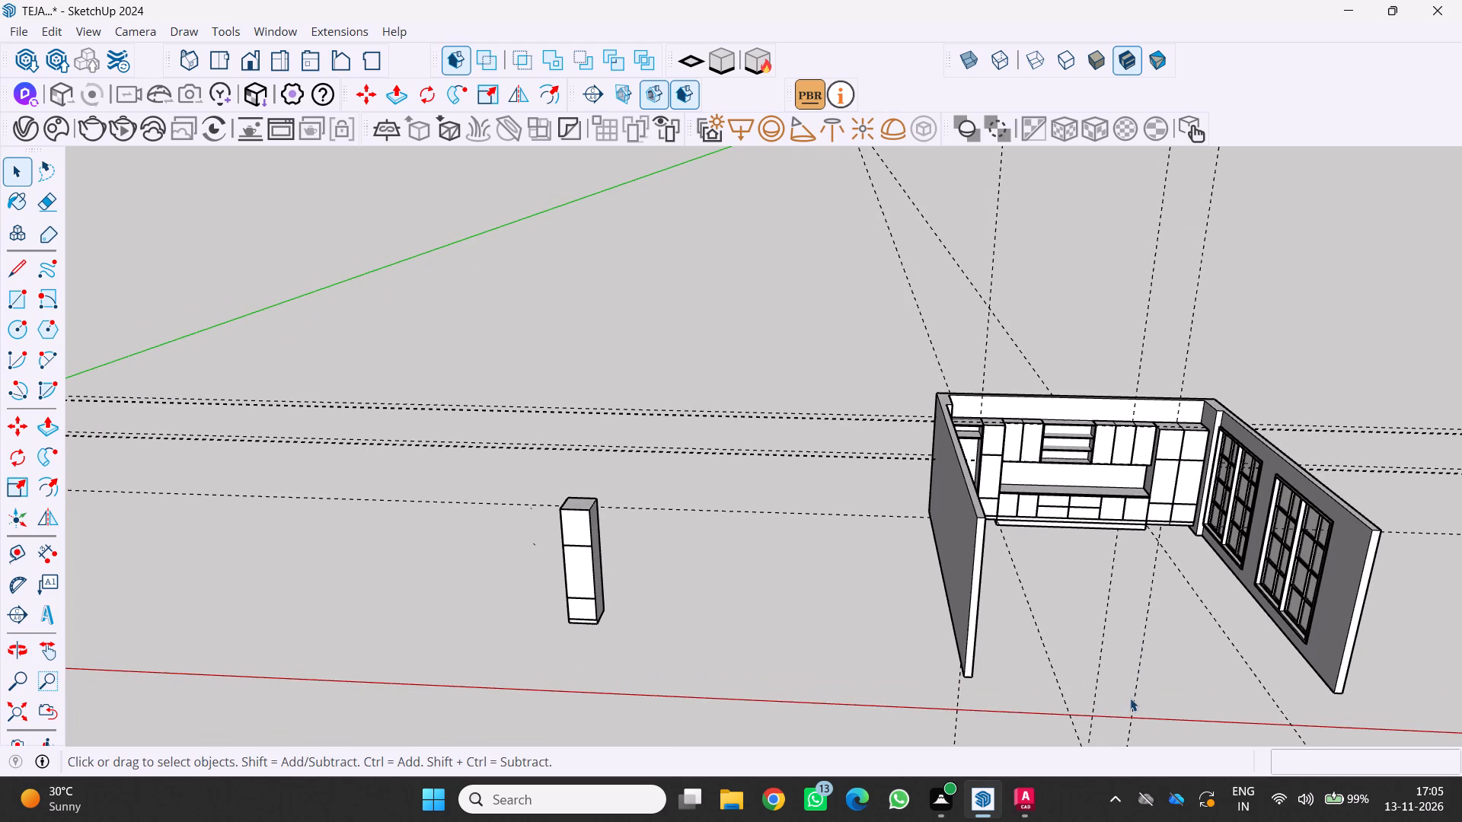
scroll(1130, 698, down, 1)
middle_drag(1128, 699, 919, 652)
middle_click(918, 648)
scroll(929, 544, down, 6)
middle_drag(1042, 613, 905, 599)
scroll(1042, 613, up, 6)
middle_drag(1022, 632, 1199, 608)
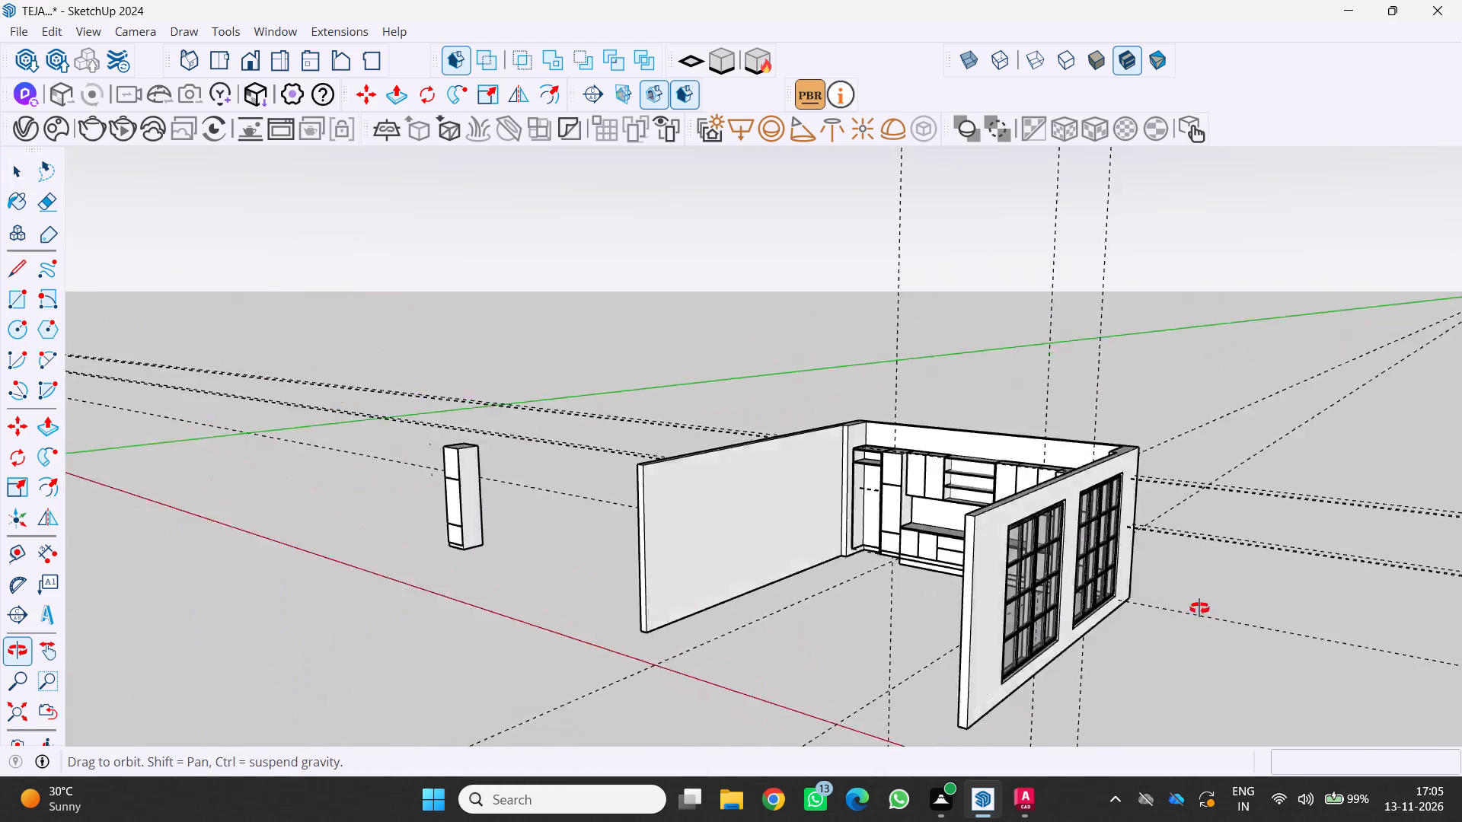
middle_drag(1199, 608, 1242, 588)
scroll(1080, 612, down, 4)
scroll(598, 680, down, 5)
middle_drag(669, 651, 828, 657)
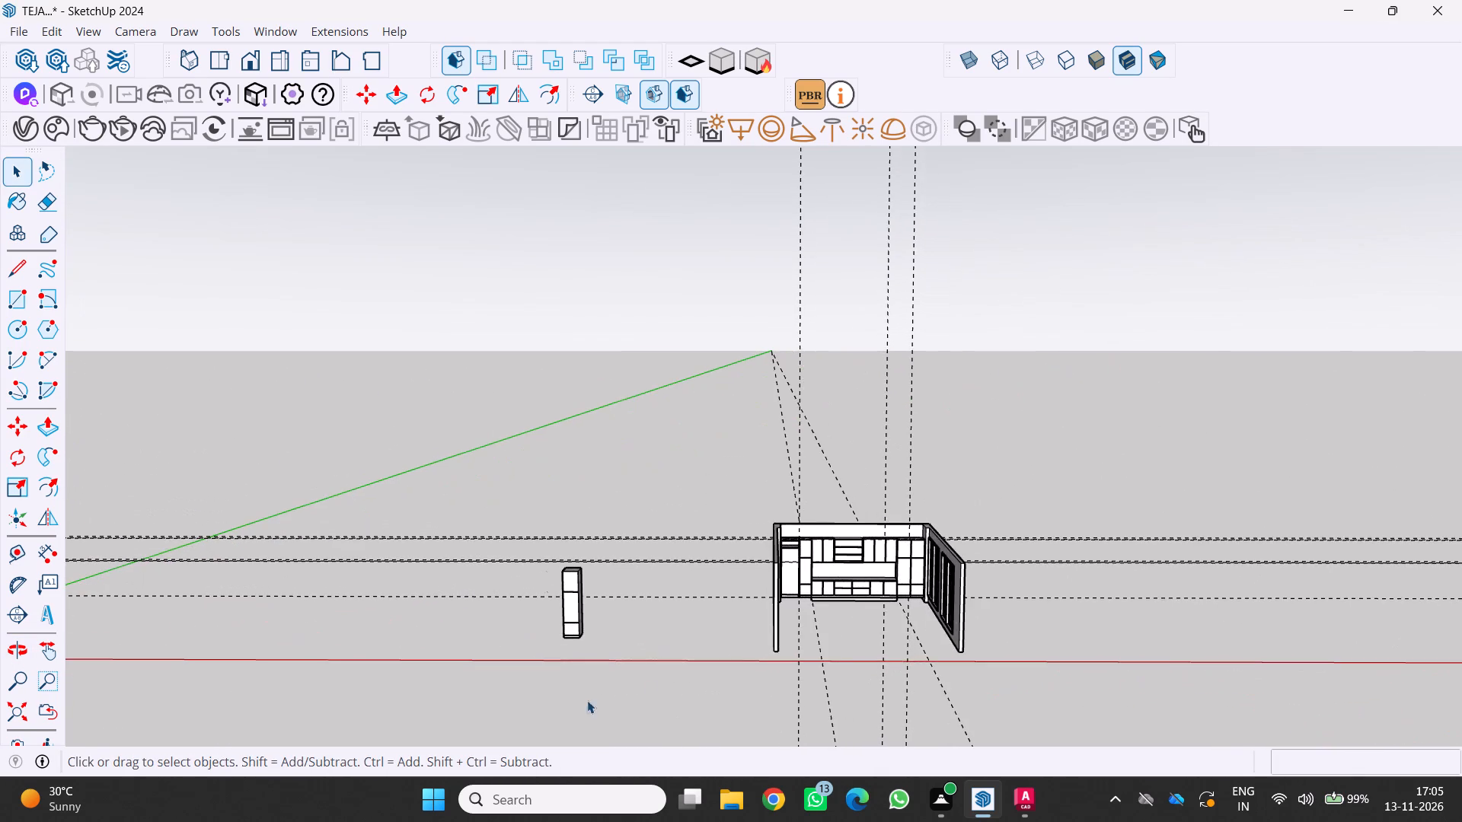
scroll(566, 662, up, 9)
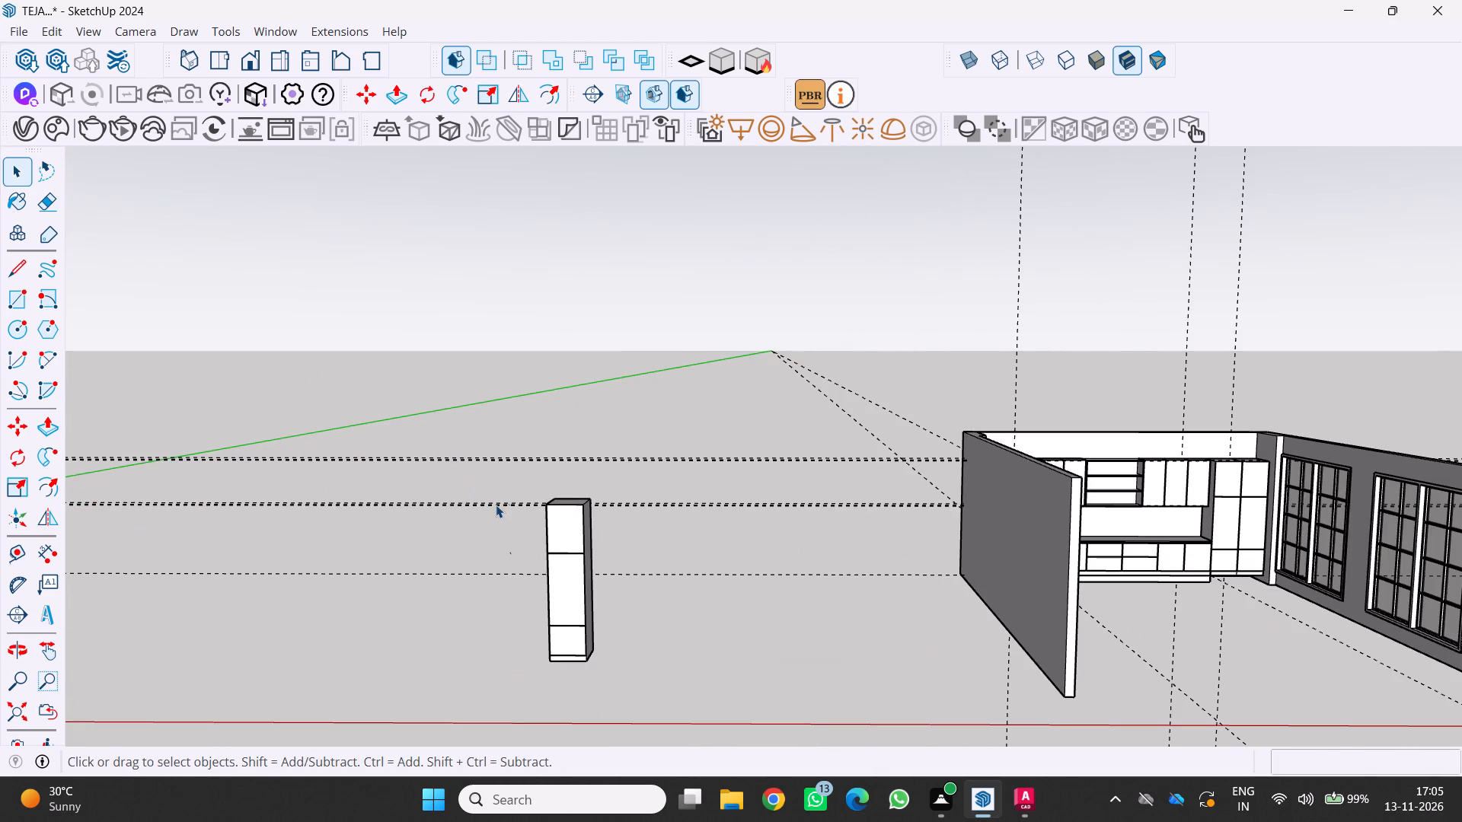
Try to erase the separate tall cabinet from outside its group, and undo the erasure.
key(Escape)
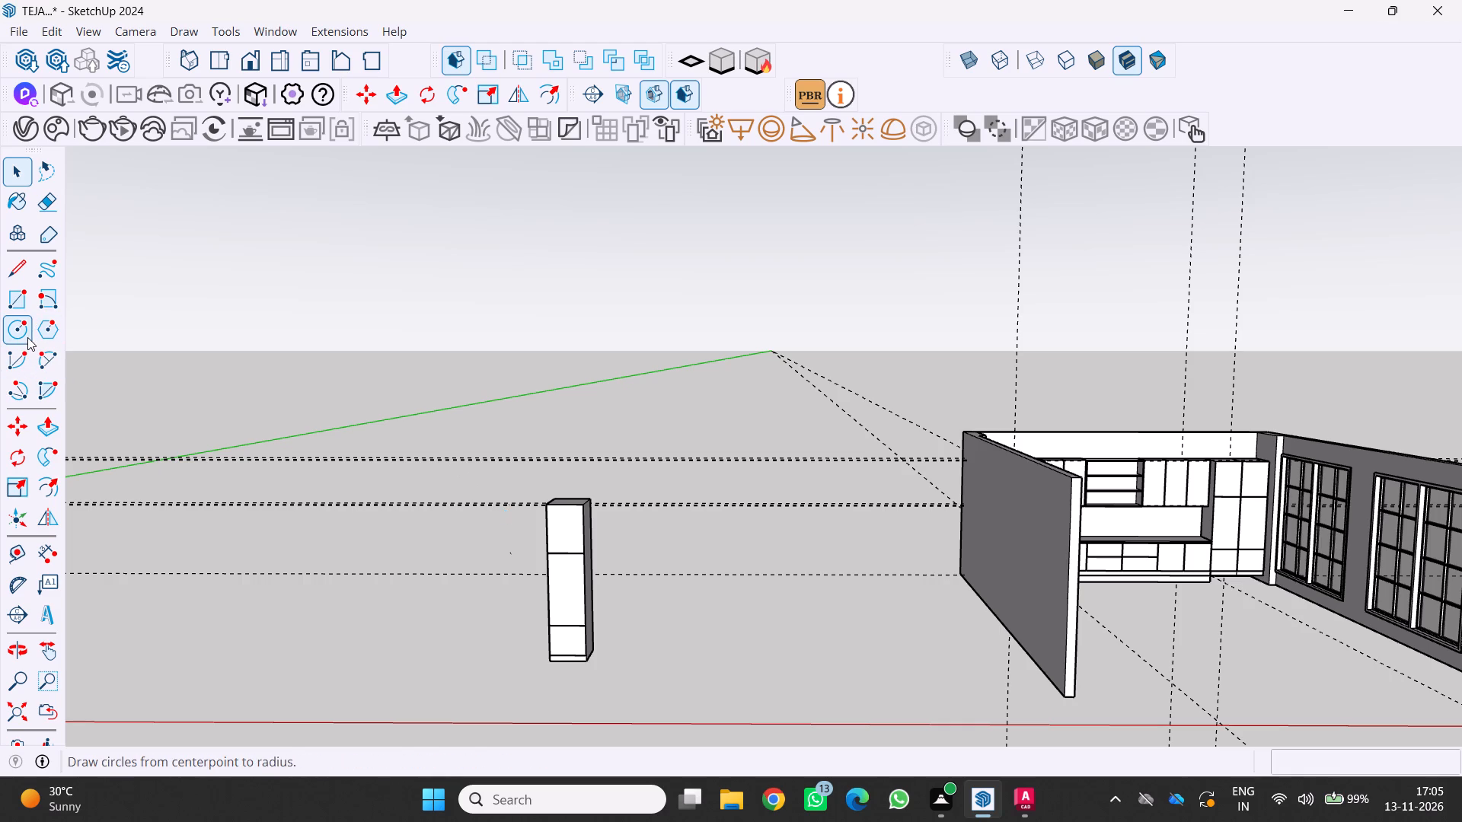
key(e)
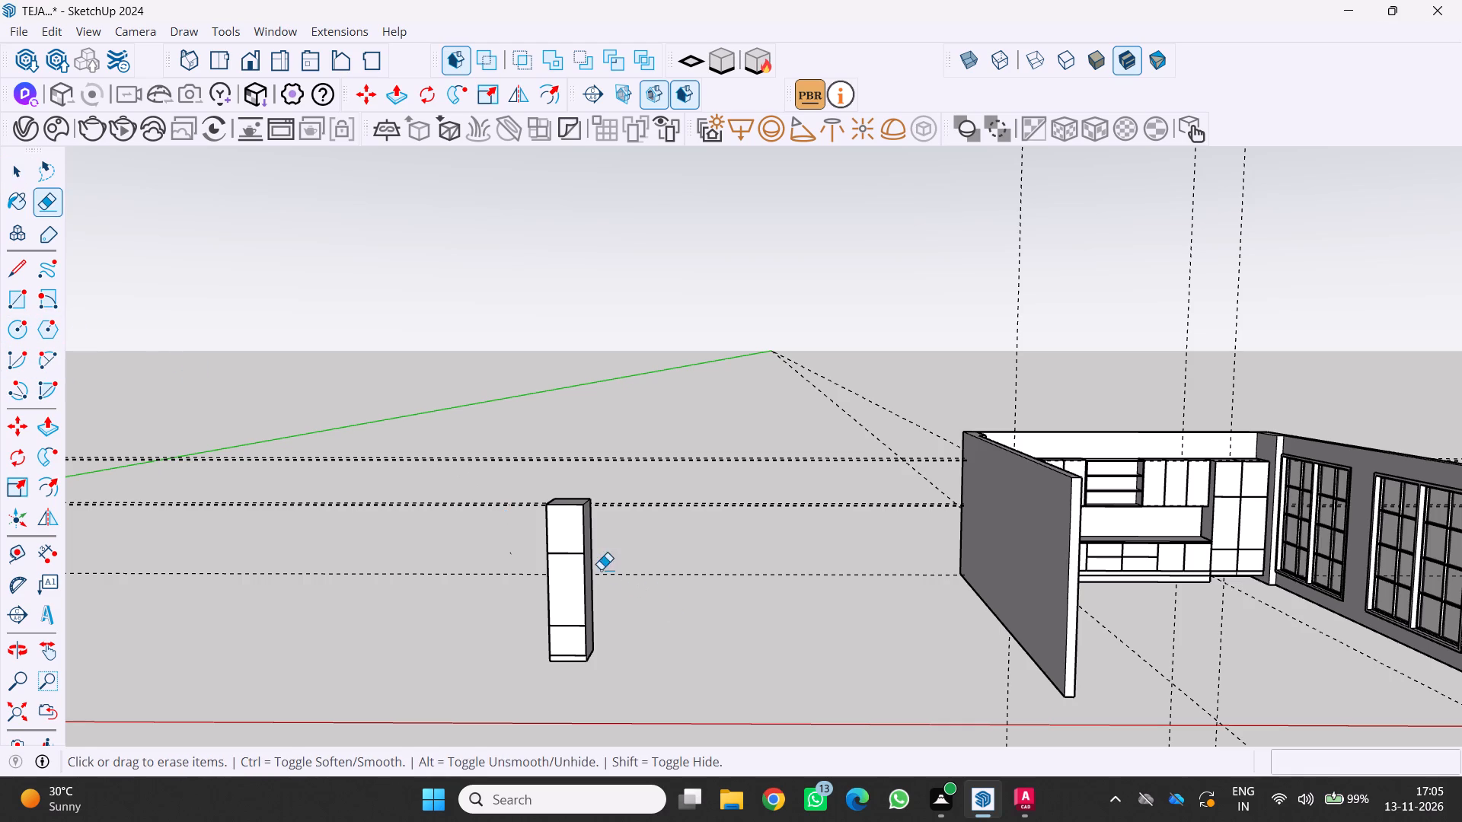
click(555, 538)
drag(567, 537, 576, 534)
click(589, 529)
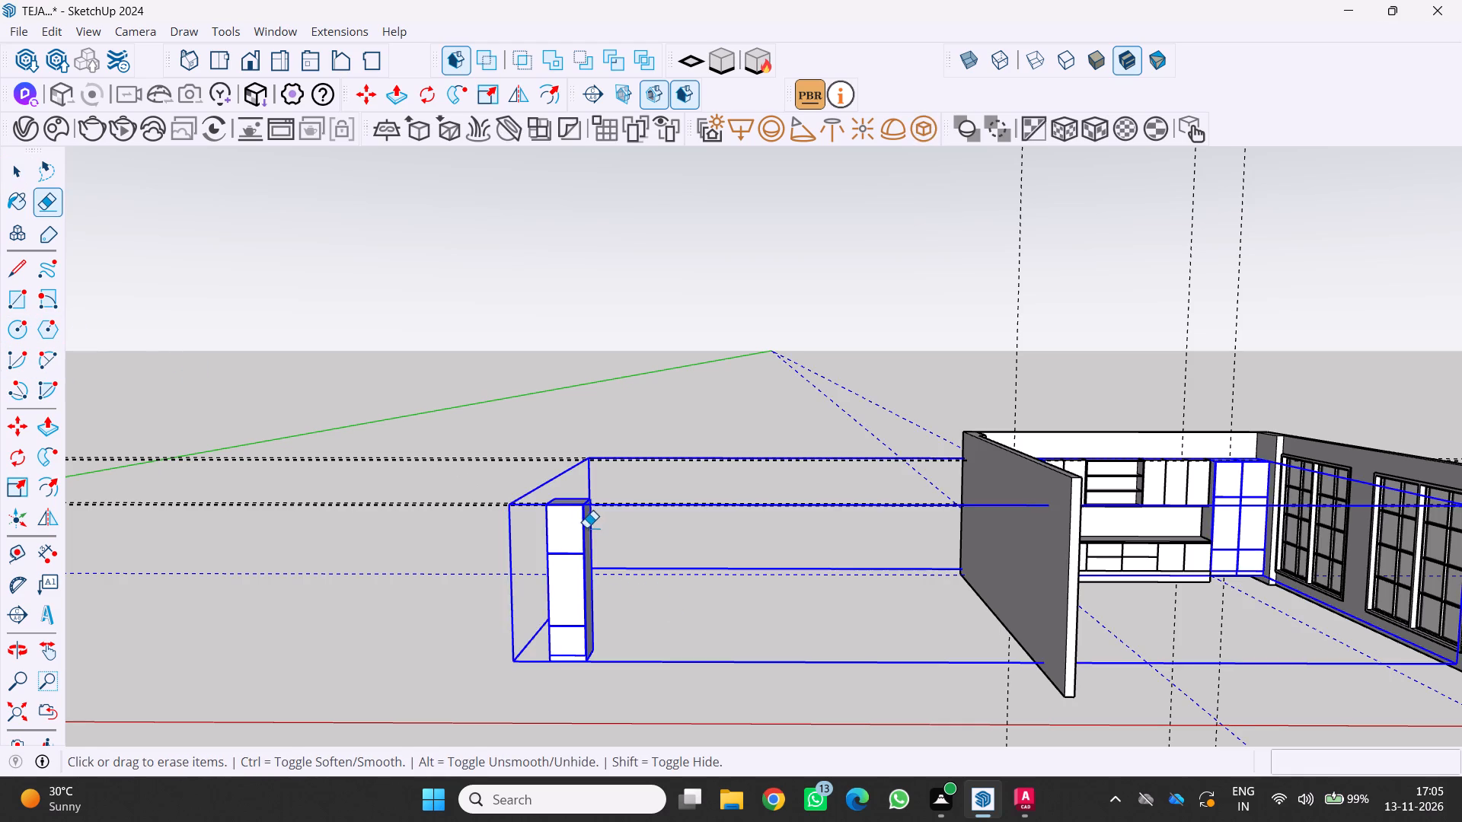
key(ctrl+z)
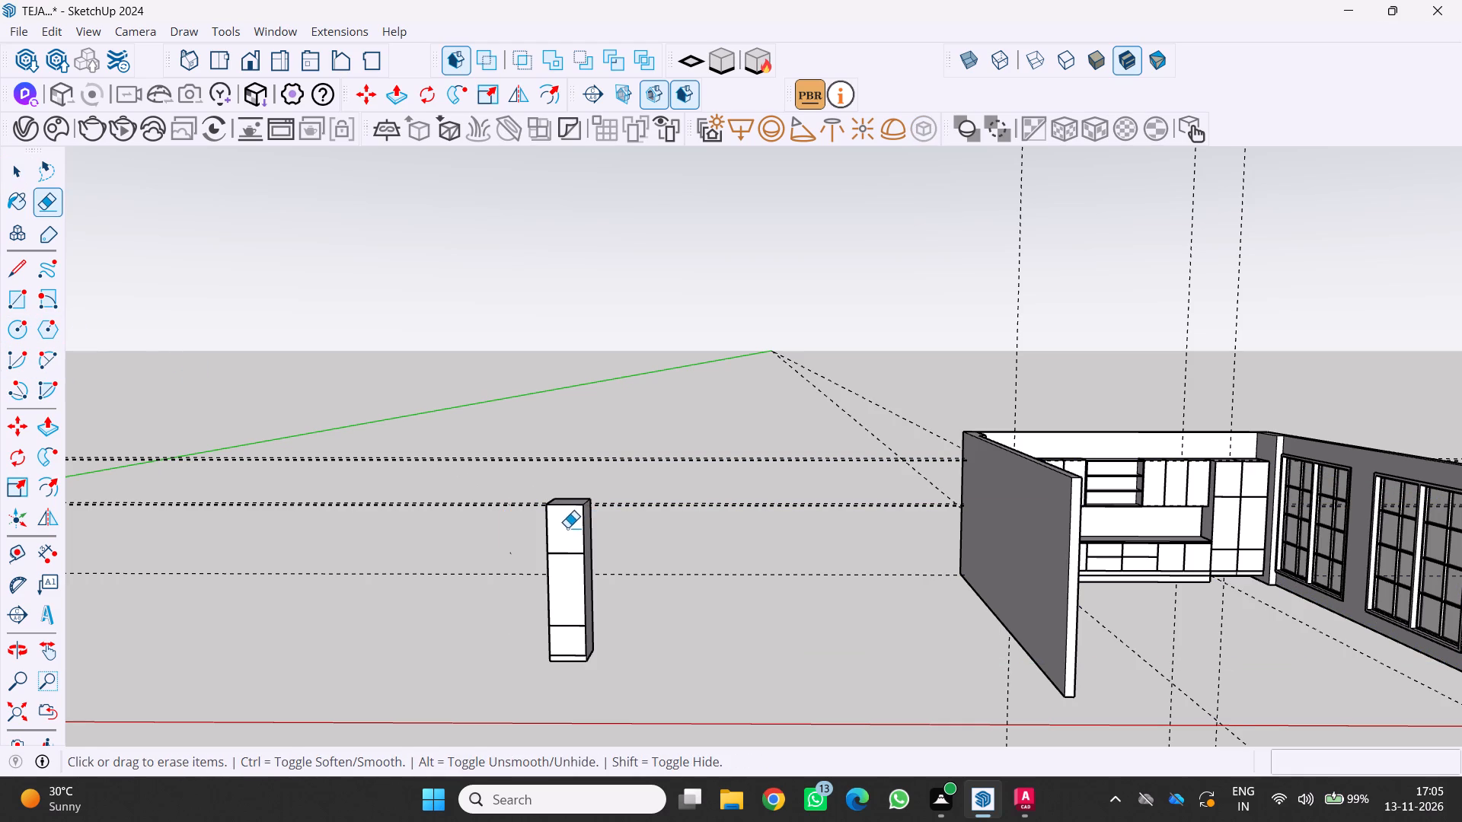
Open the group containing the separate tall cabinet for editing and erase the cabinet's middle front panel.
key(space)
triple_click(576, 534)
click(576, 535)
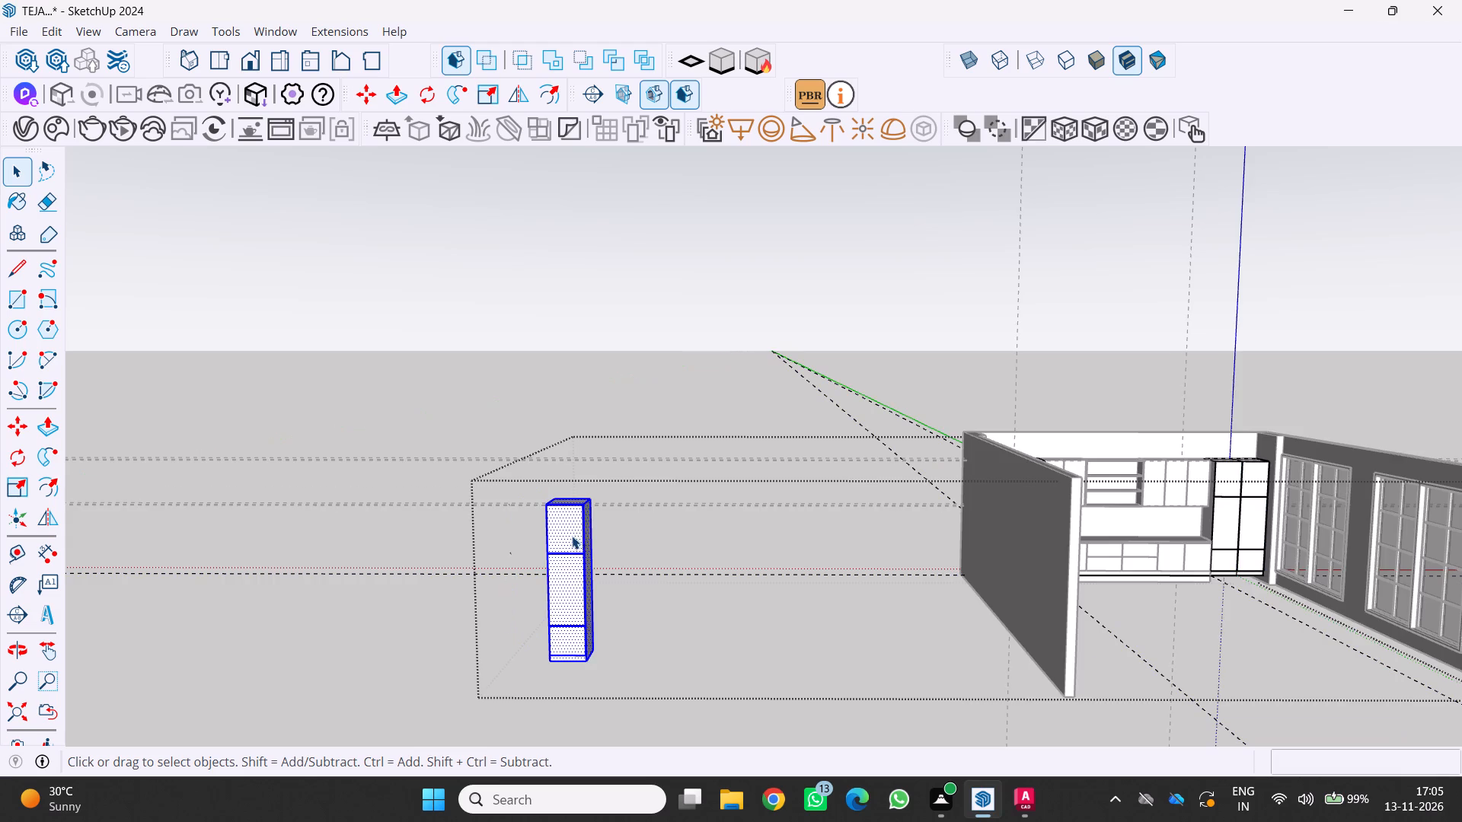
middle_drag(572, 536, 493, 562)
middle_click(492, 562)
key(e)
scroll(528, 587, up, 4)
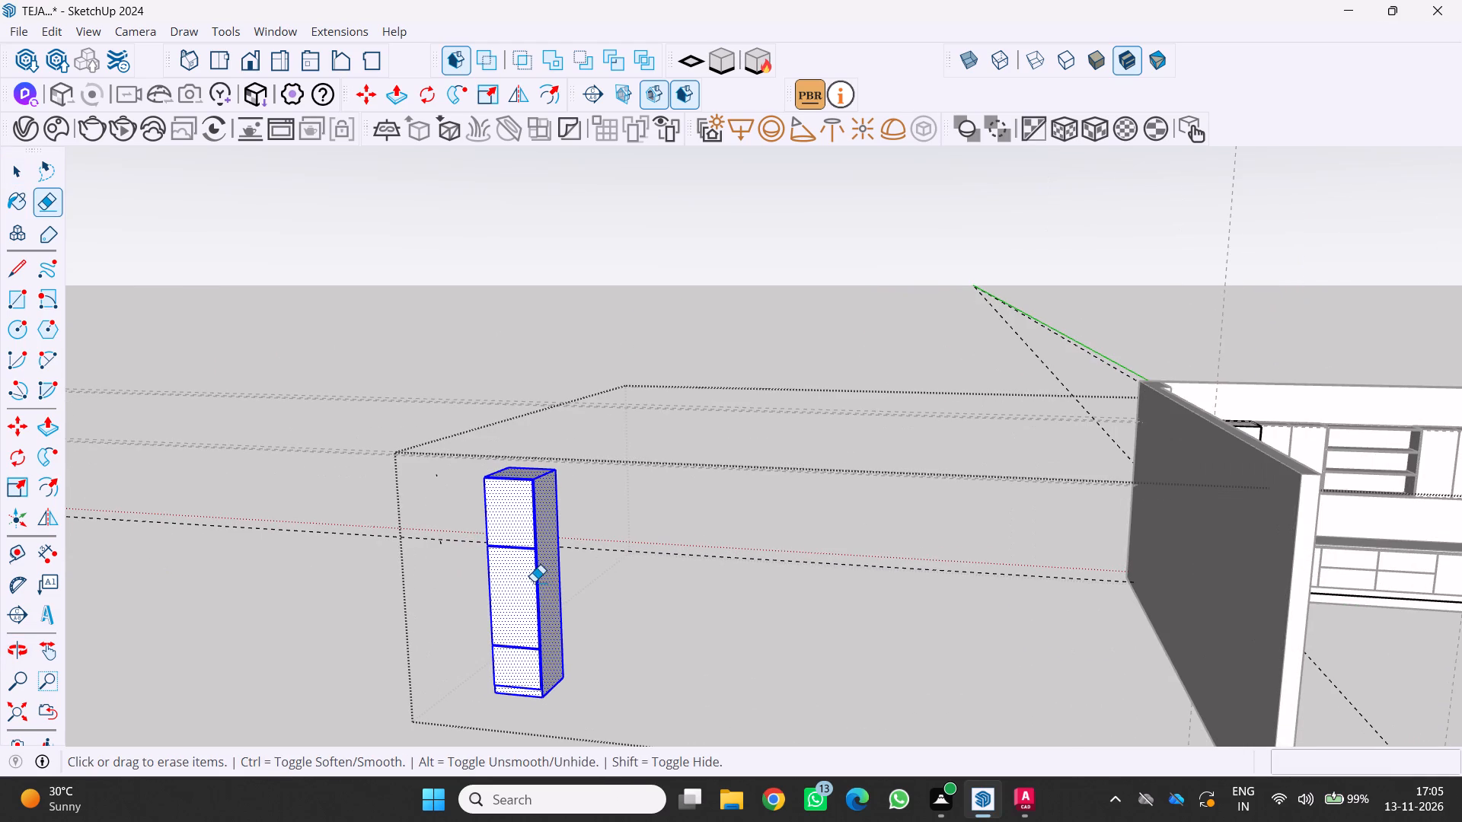
click(534, 581)
click(537, 581)
scroll(539, 572, up, 7)
click(540, 556)
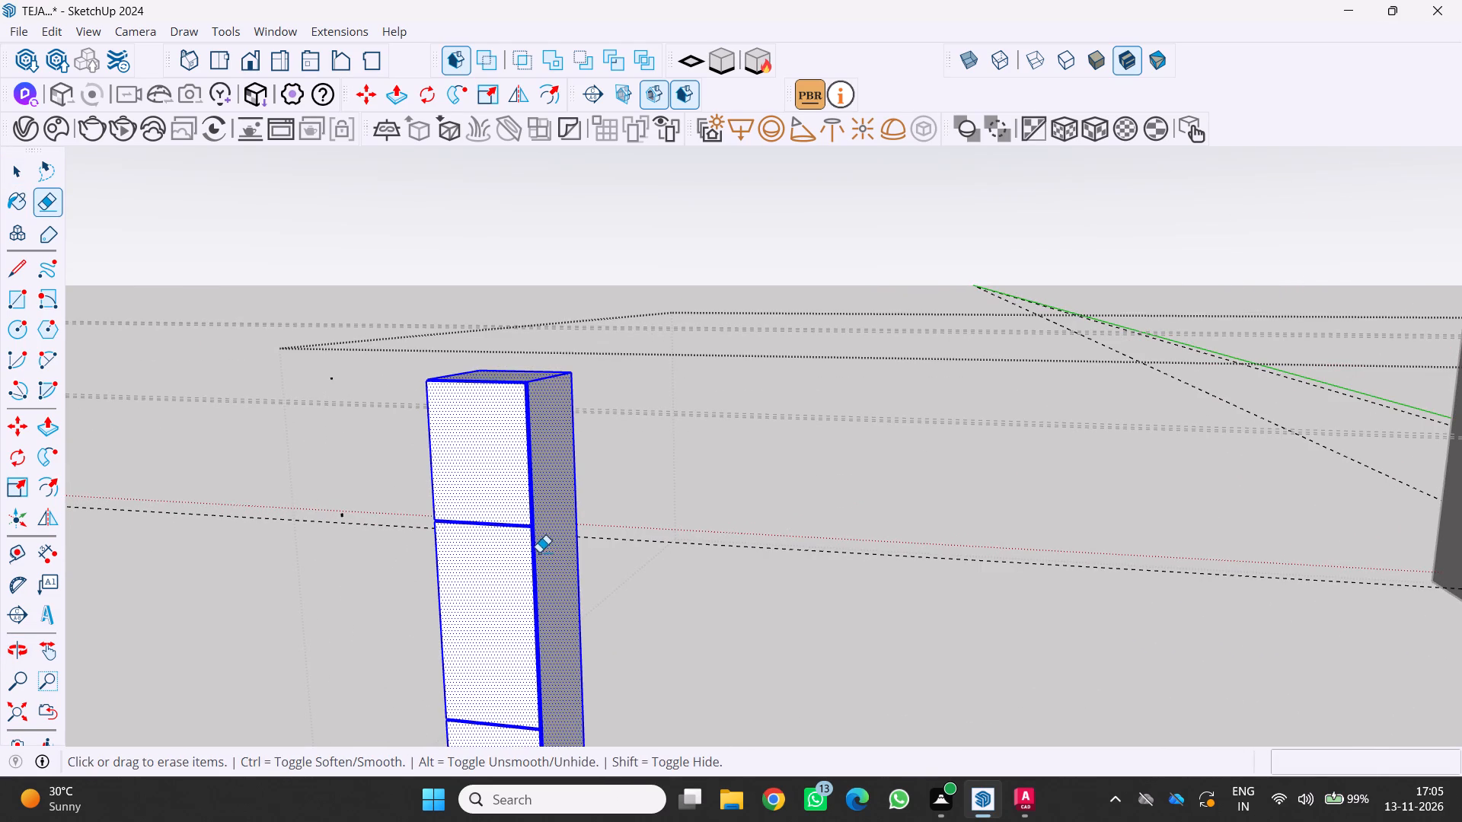
click(531, 546)
click(535, 557)
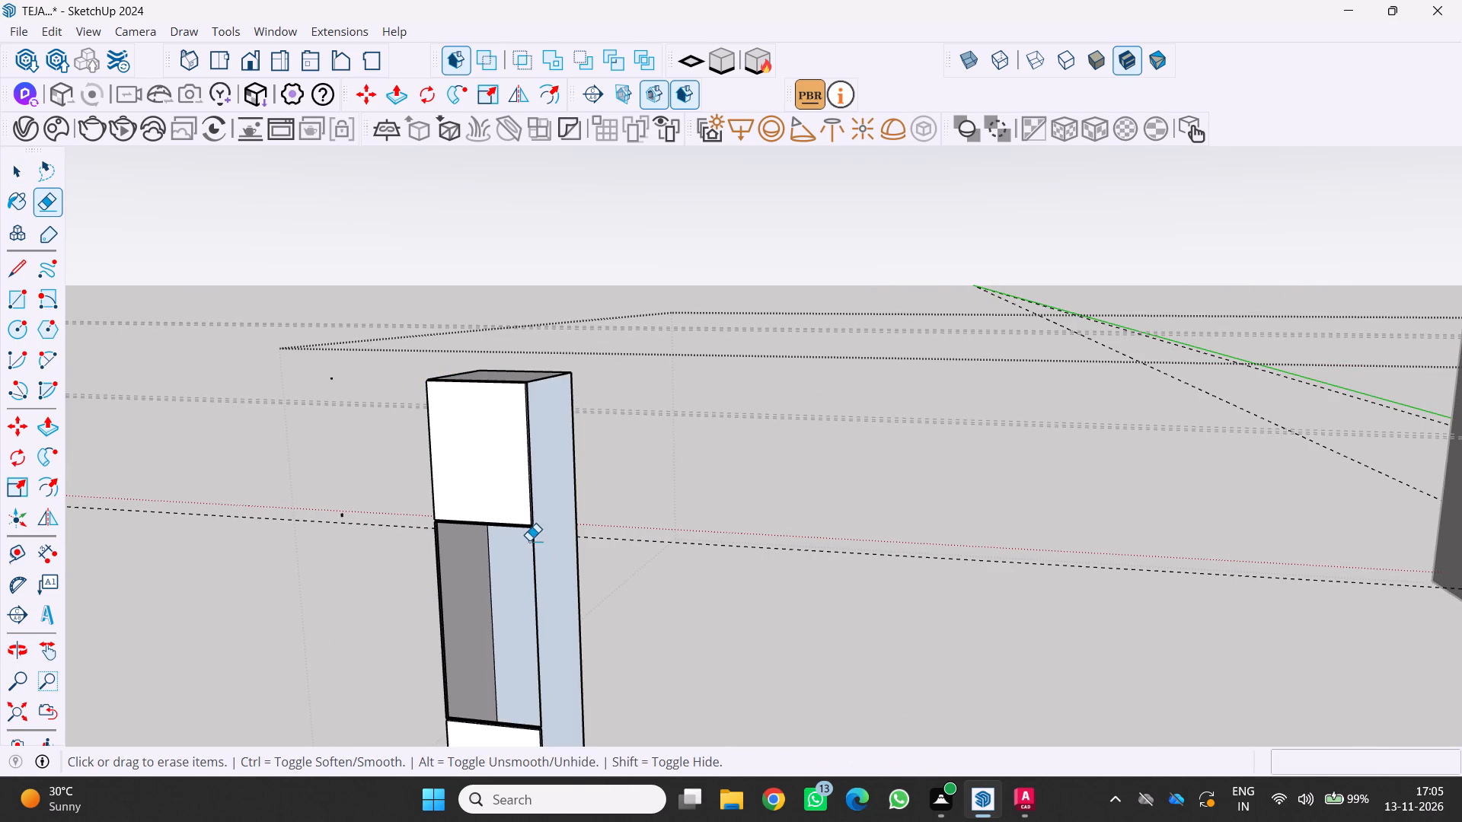
Erase the separate cabinet's side faces, upper front panel and the remaining edges of its upper and middle sections.
drag(531, 538, 551, 541)
drag(516, 511, 536, 514)
drag(499, 523, 582, 473)
drag(468, 553, 589, 493)
drag(425, 567, 486, 528)
drag(393, 550, 538, 497)
drag(417, 518, 436, 501)
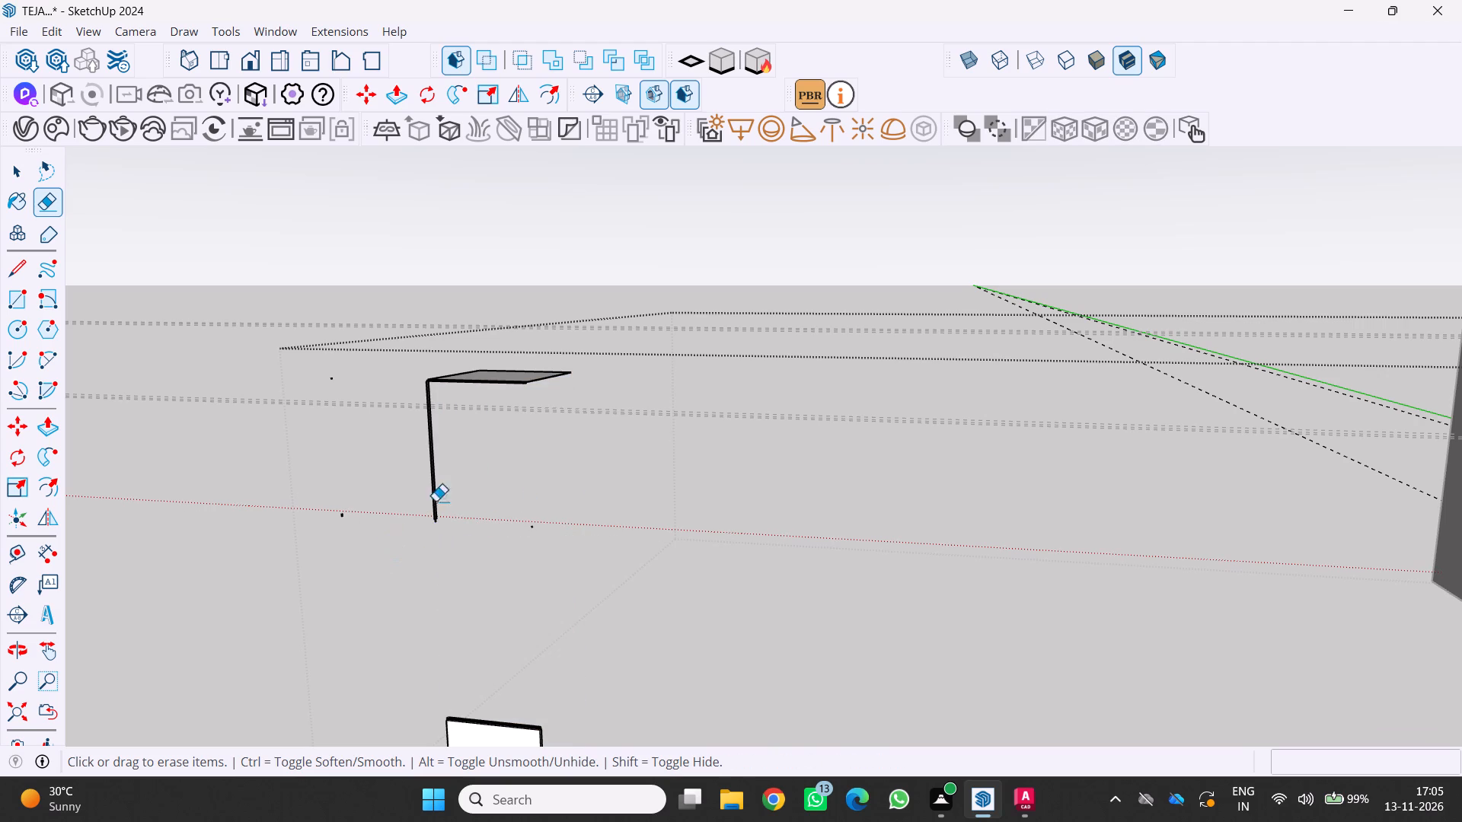
drag(436, 501, 464, 489)
drag(429, 526, 459, 518)
scroll(430, 539, up, 8)
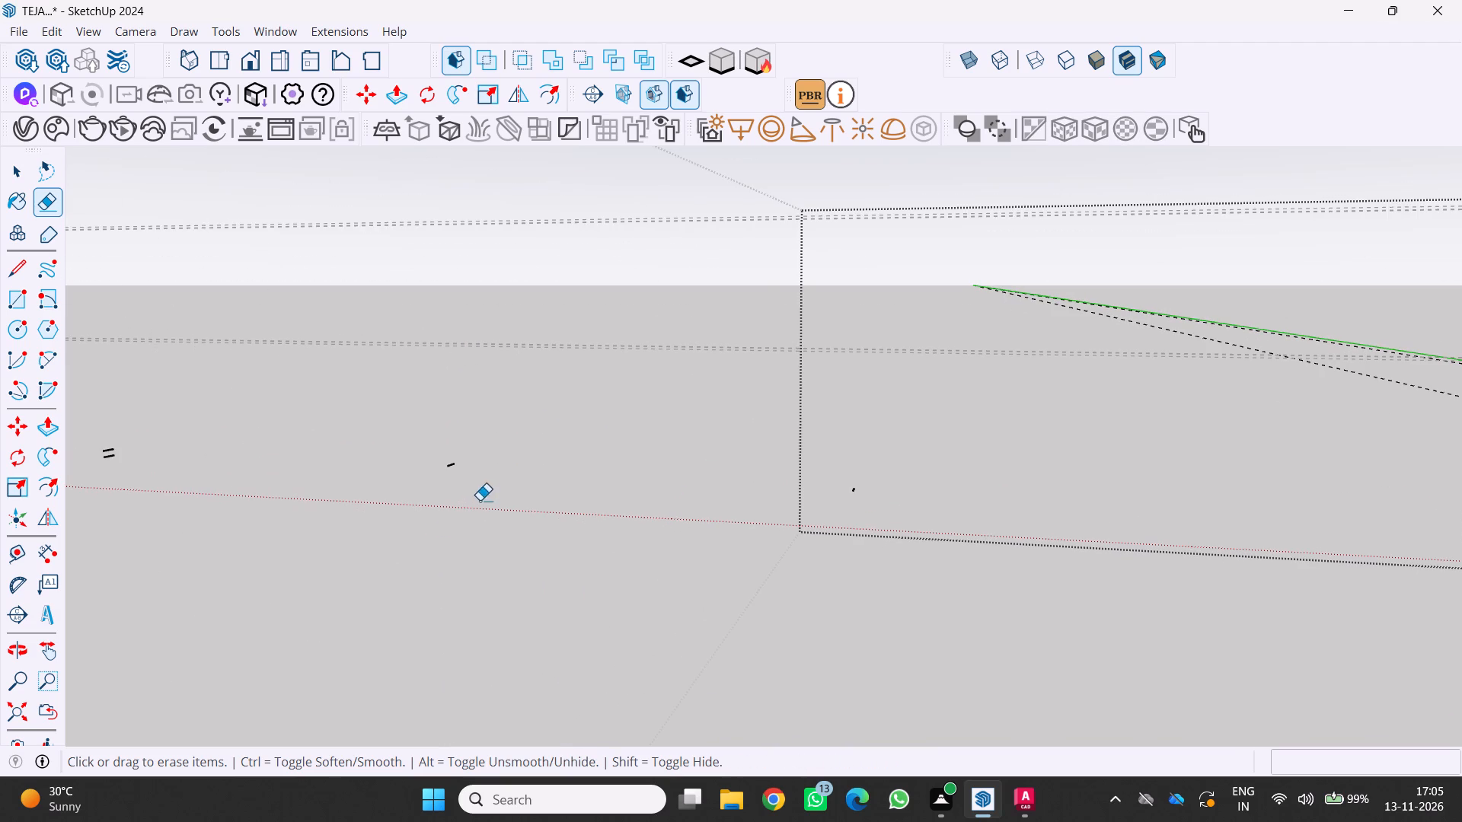
drag(445, 455, 457, 474)
Erase the separate cabinet's plinth, bottom face and lower front panel.
scroll(459, 478, down, 10)
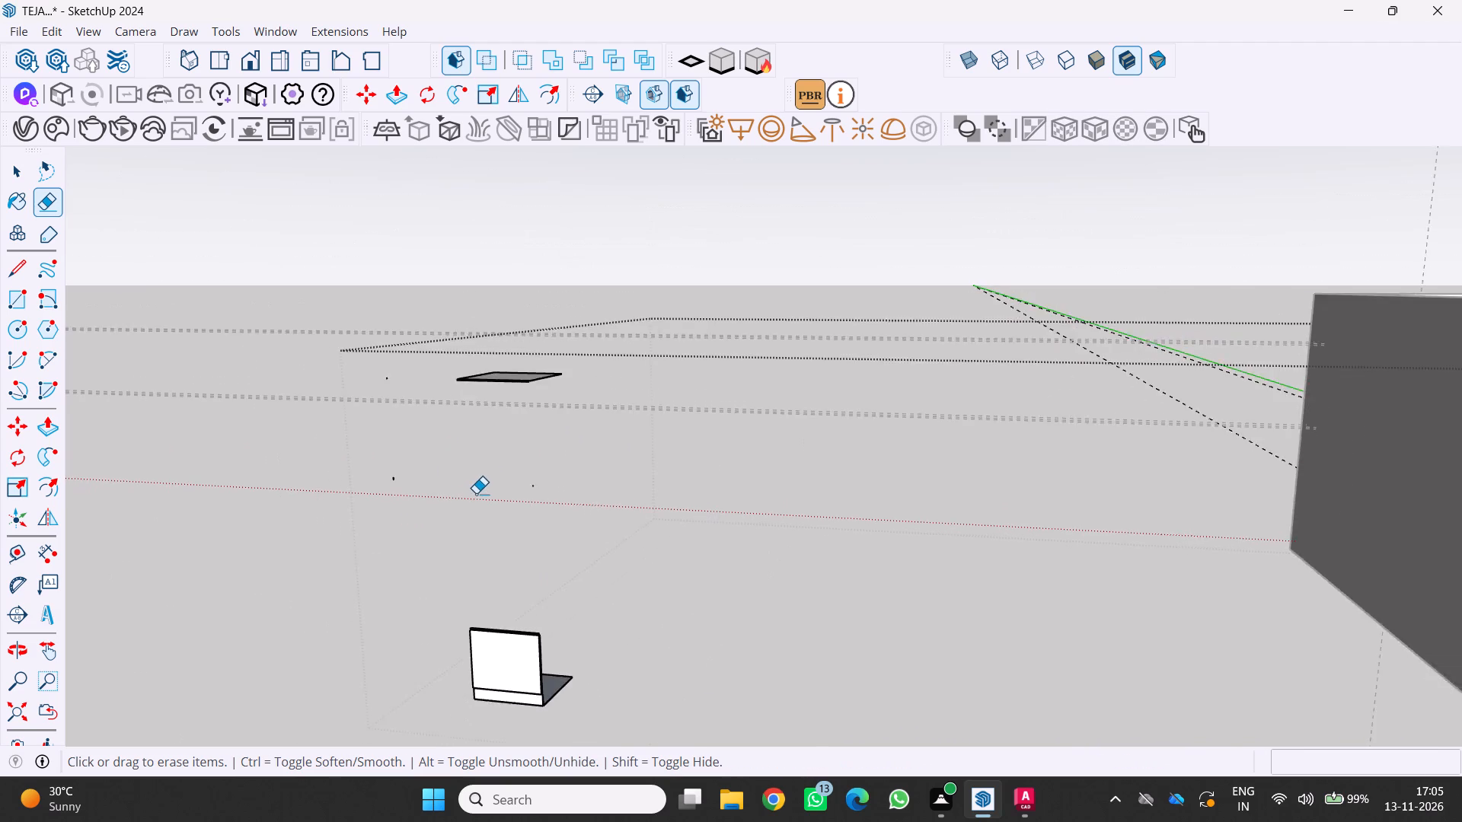
scroll(476, 493, down, 14)
scroll(466, 588, up, 3)
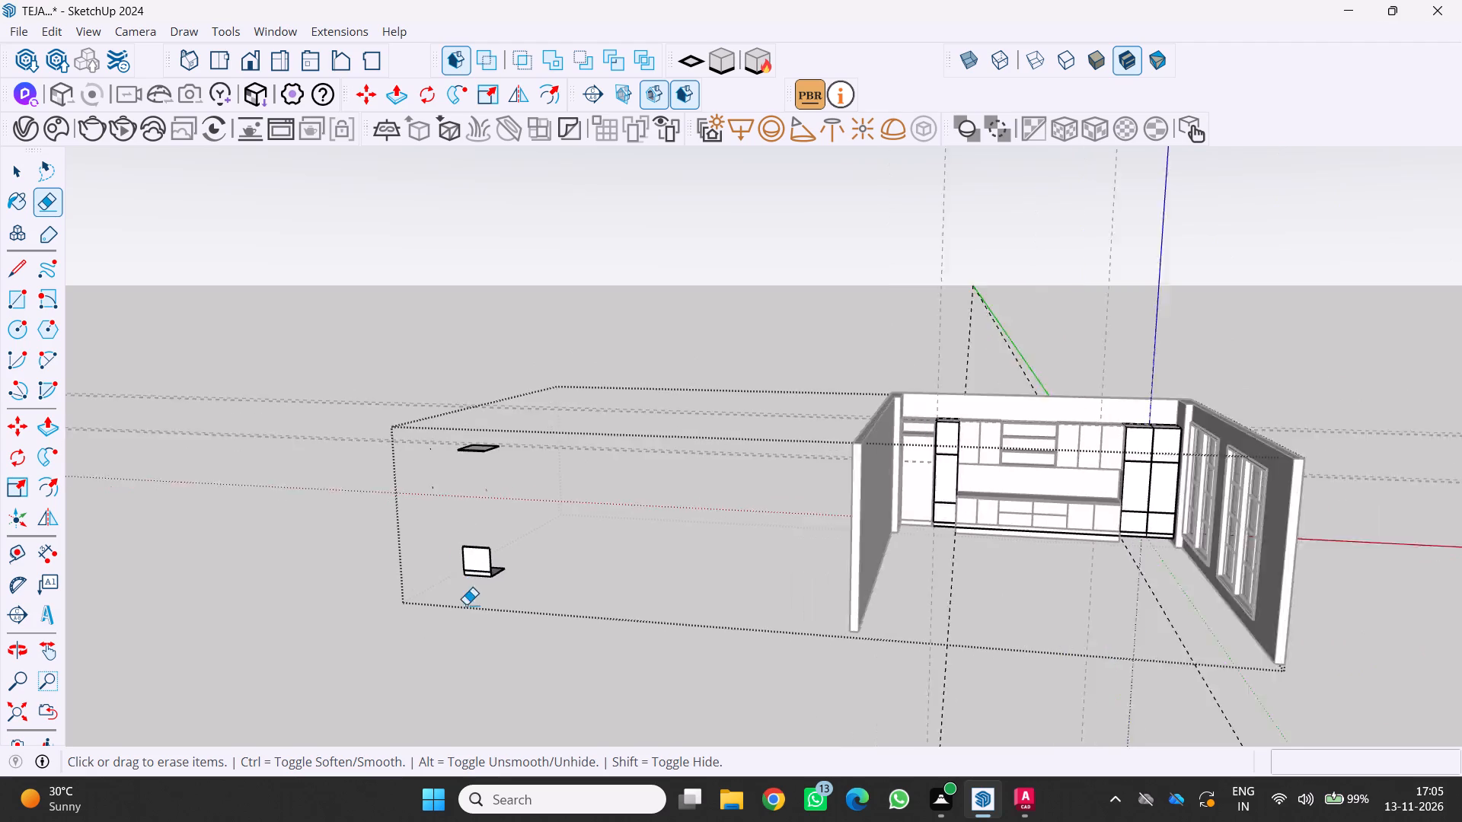
scroll(466, 604, up, 5)
middle_drag(483, 631, 434, 661)
scroll(452, 649, up, 11)
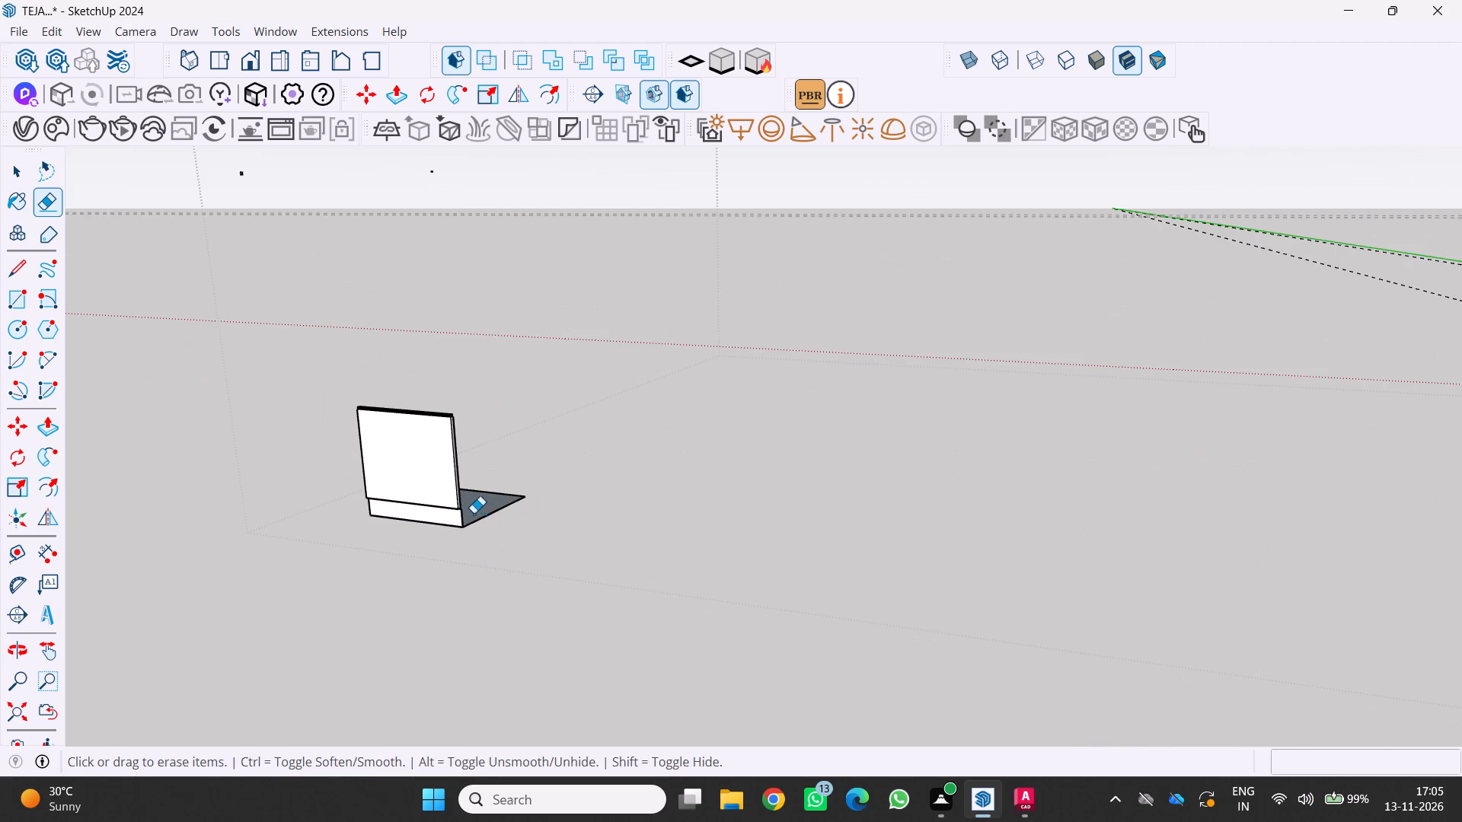
drag(456, 523, 500, 511)
drag(422, 543, 458, 525)
drag(443, 517, 480, 502)
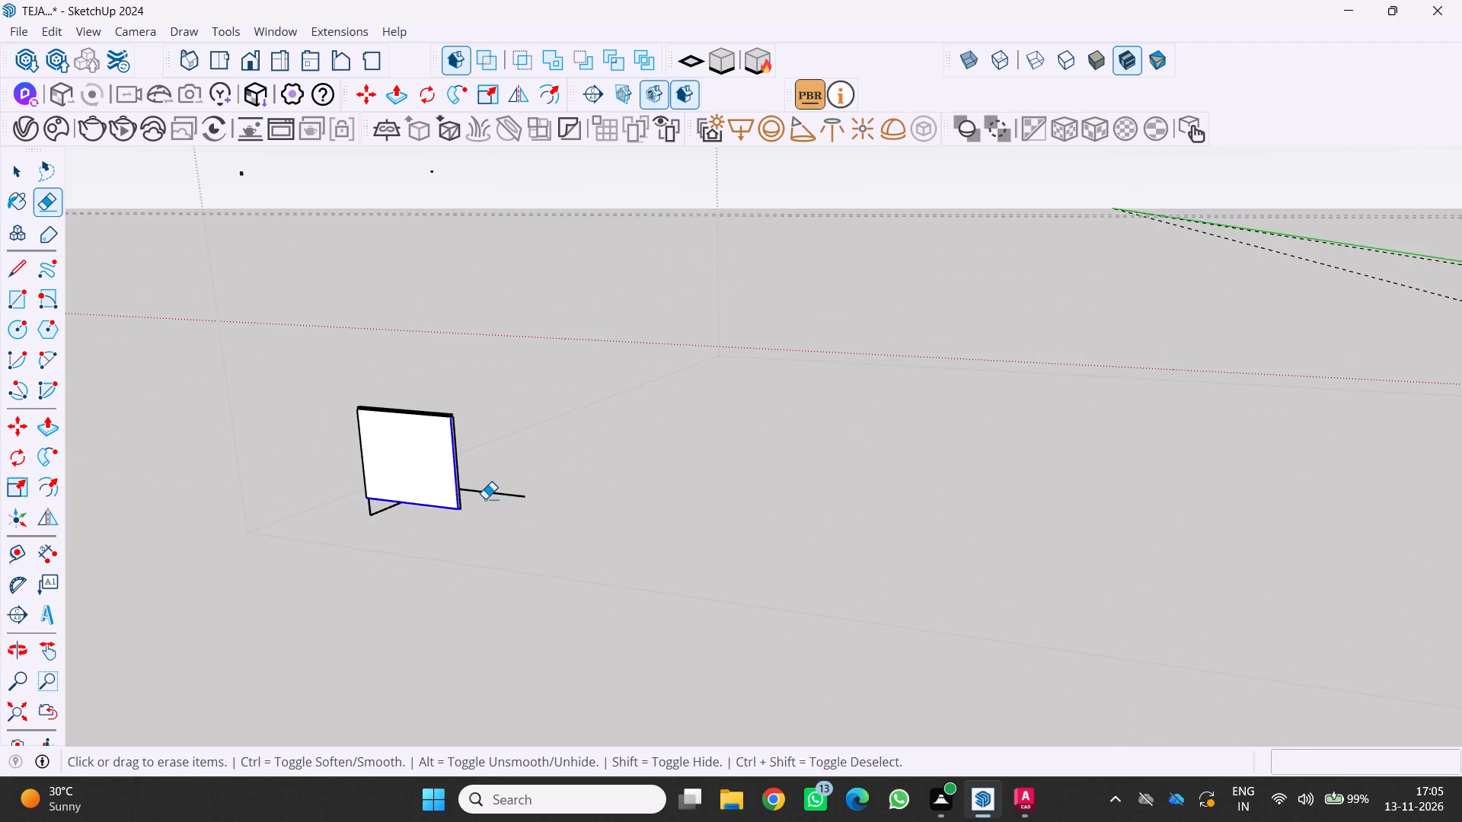
drag(433, 517, 528, 474)
drag(356, 525, 476, 467)
drag(323, 499, 381, 475)
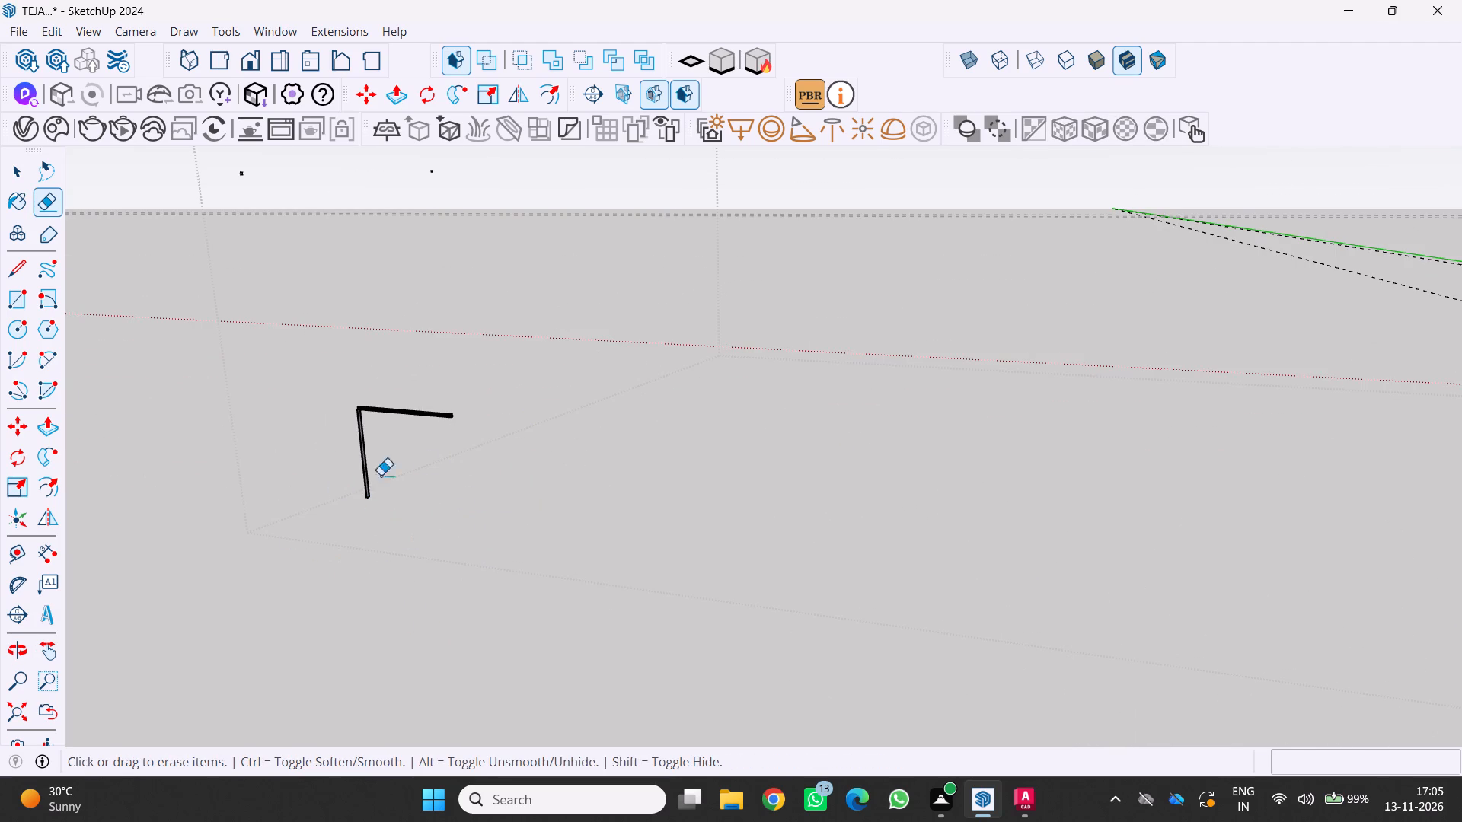
Erase the leftover vertical, horizontal and short edges of the separate cabinet's lower front panel.
drag(381, 475, 452, 473)
drag(375, 473, 388, 494)
drag(353, 504, 372, 501)
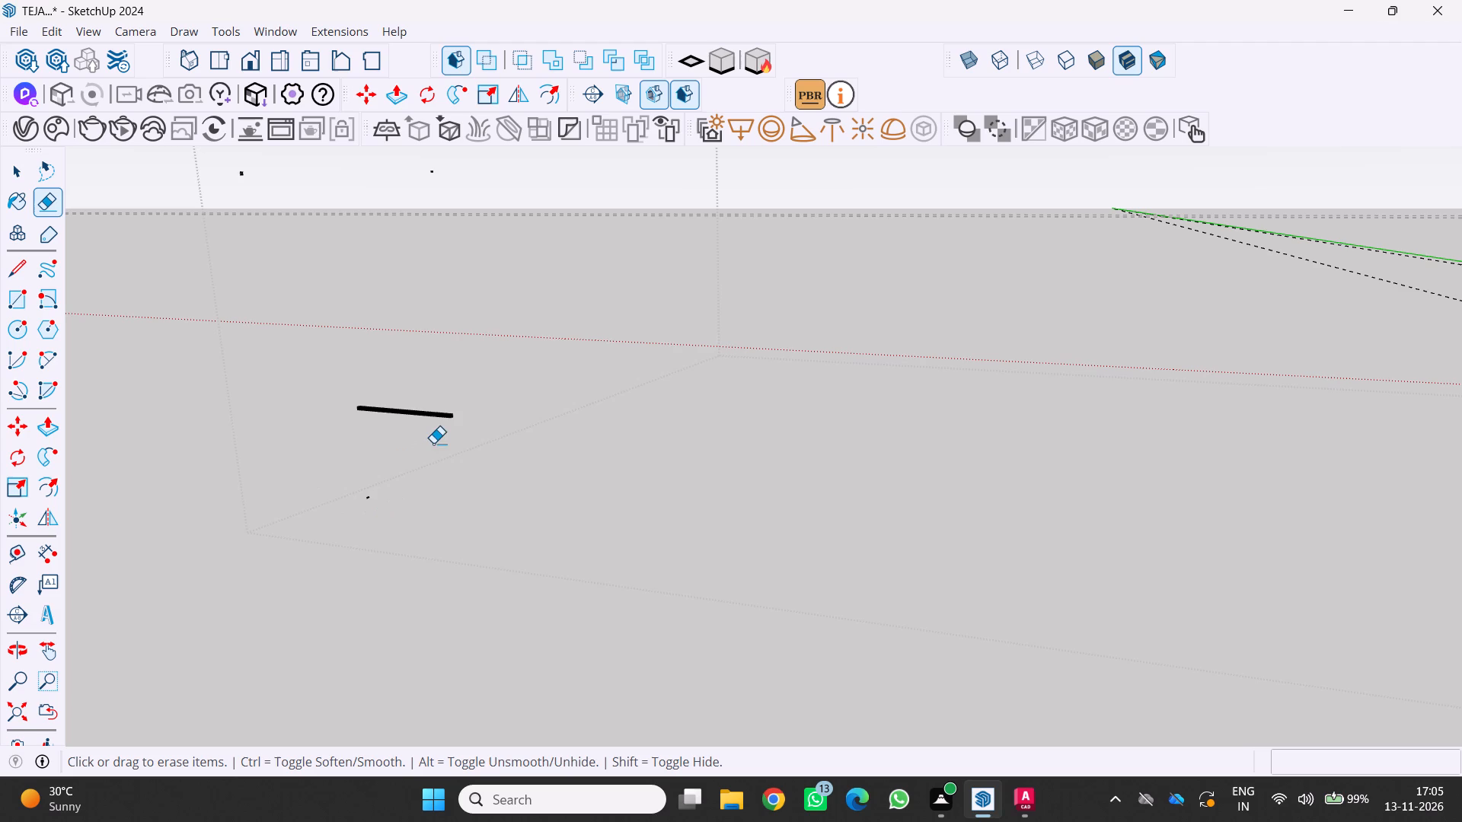
drag(493, 374, 456, 401)
drag(427, 420, 407, 434)
drag(425, 417, 445, 416)
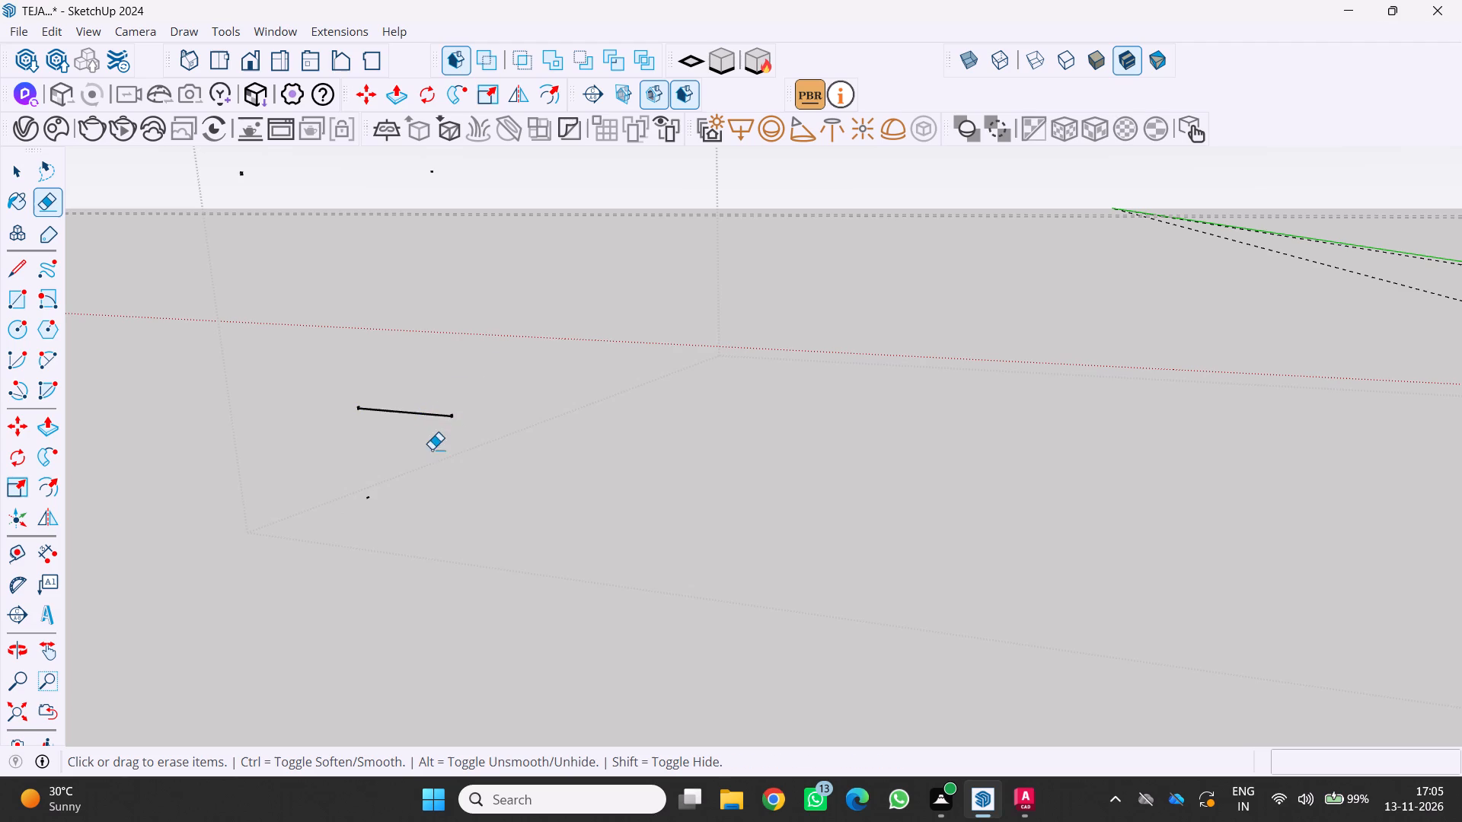
drag(421, 429, 497, 400)
scroll(421, 444, up, 8)
scroll(383, 360, up, 1)
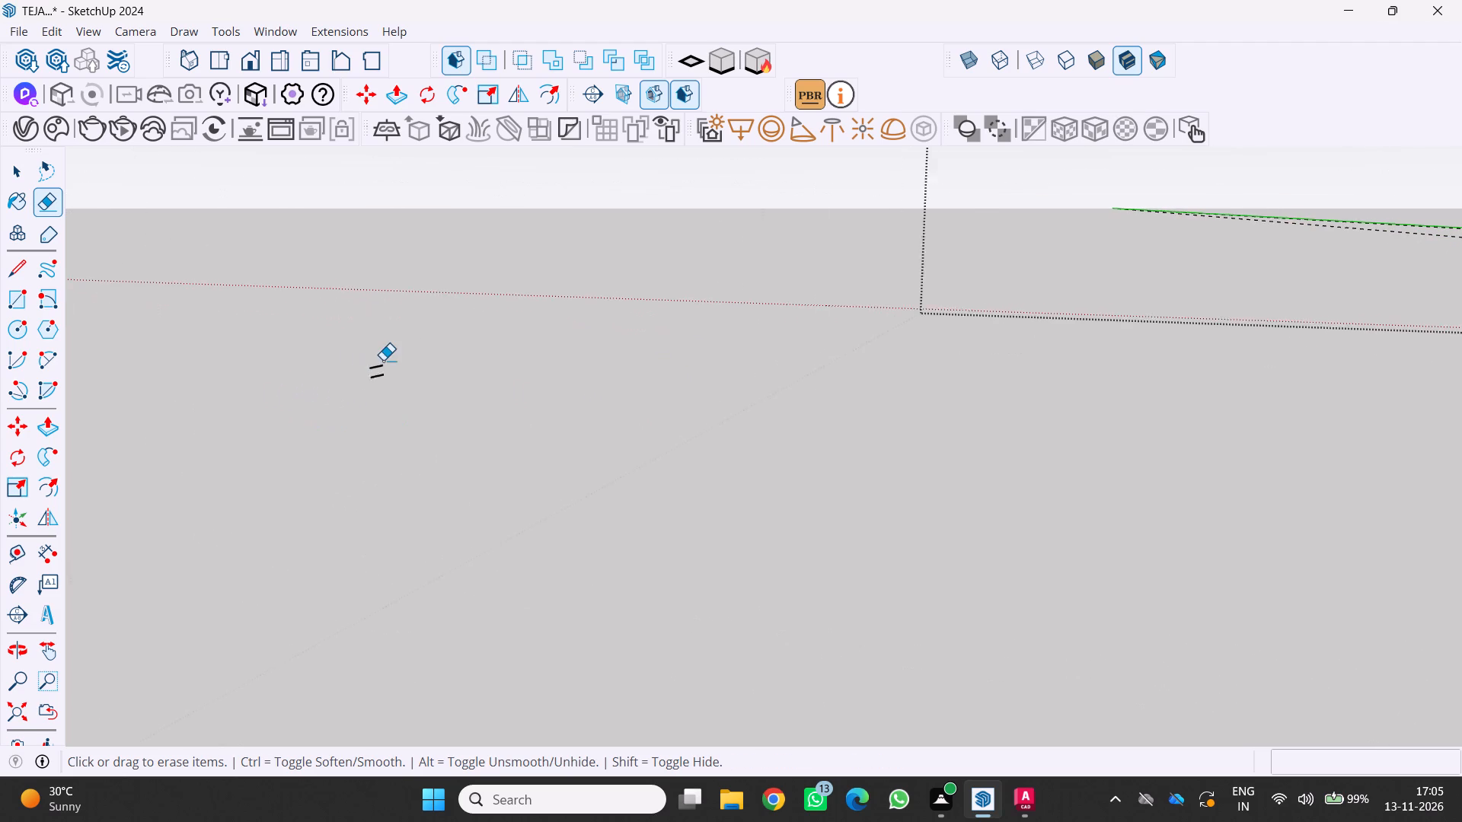
scroll(383, 360, up, 1)
click(377, 369)
click(373, 389)
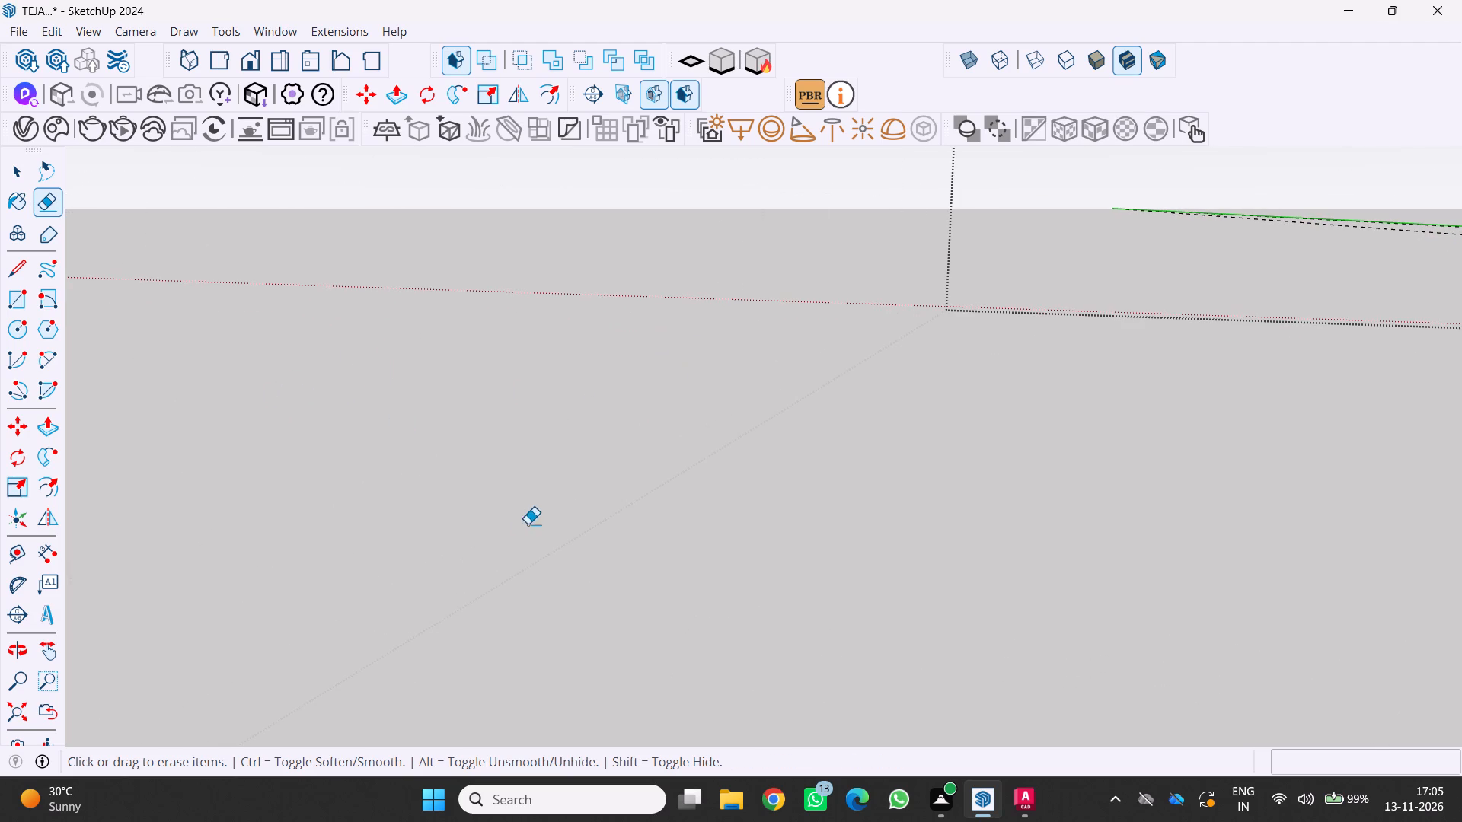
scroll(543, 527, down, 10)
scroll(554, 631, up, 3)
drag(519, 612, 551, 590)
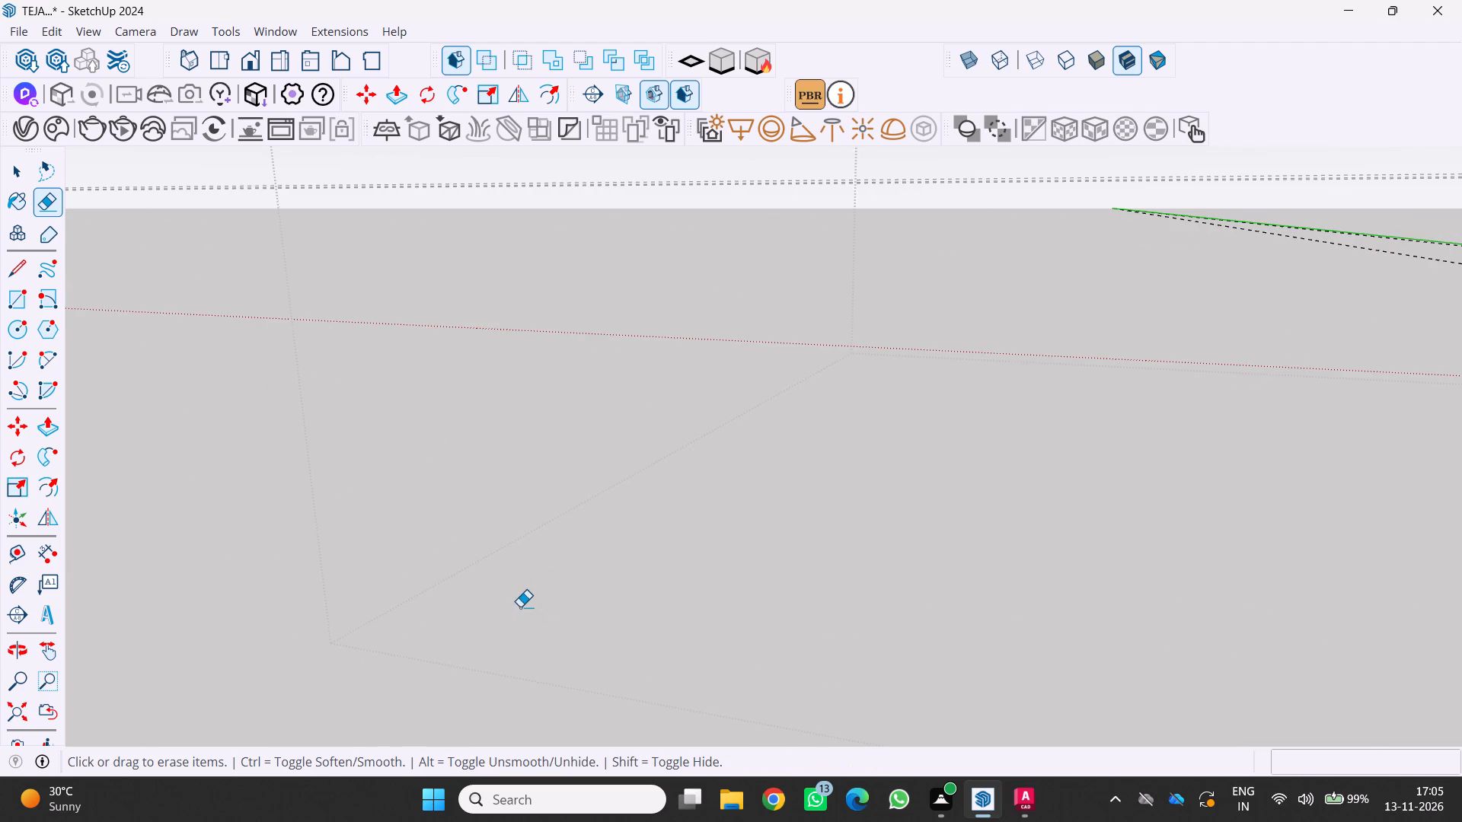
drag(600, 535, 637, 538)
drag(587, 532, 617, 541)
Erase the separate cabinet's remaining top panel together with all its front, side and back edges.
scroll(653, 611, down, 20)
scroll(653, 611, down, 1)
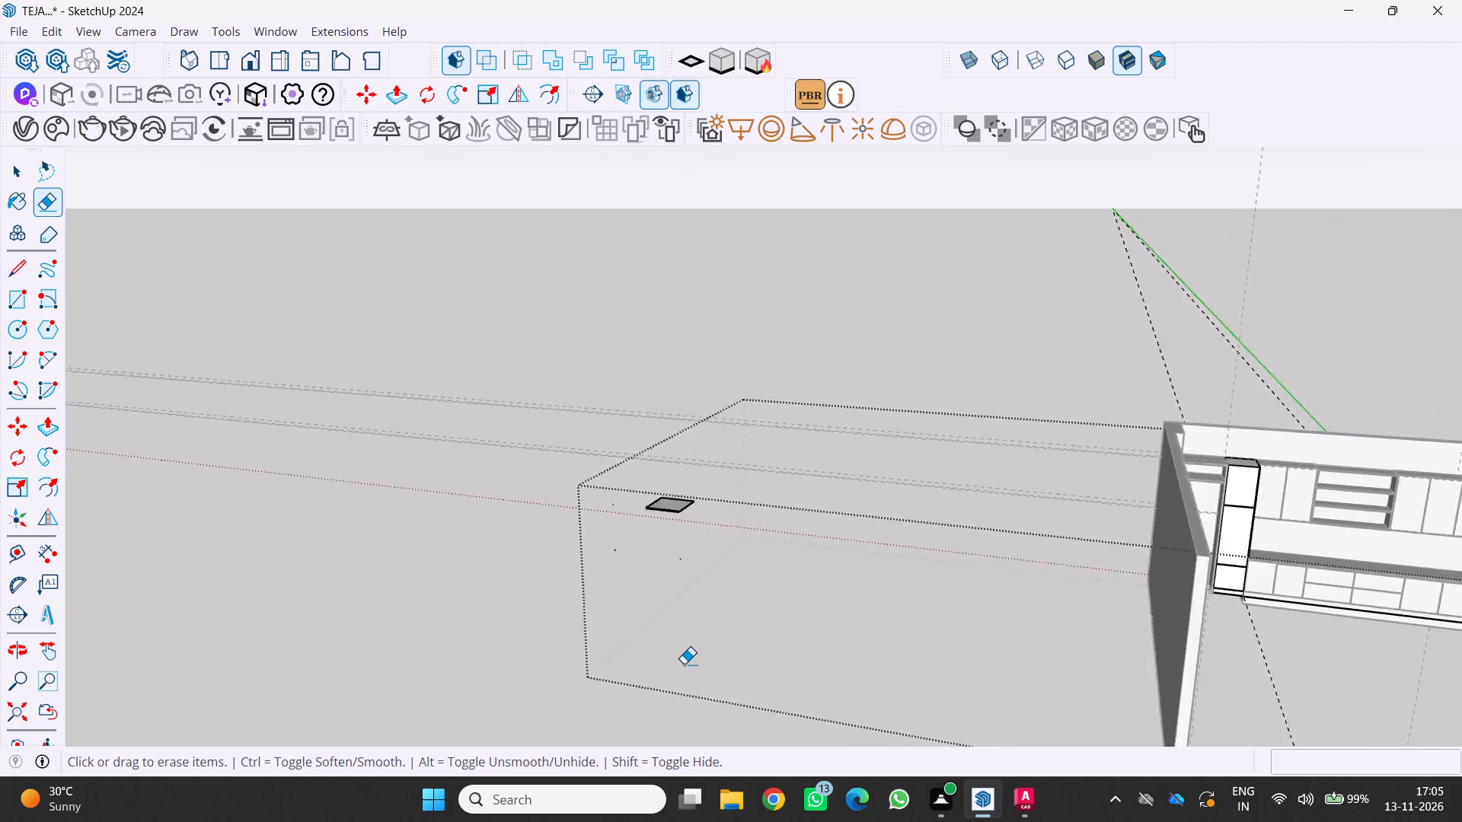
middle_drag(692, 660, 664, 613)
middle_click(666, 612)
middle_click(670, 608)
scroll(683, 571, up, 15)
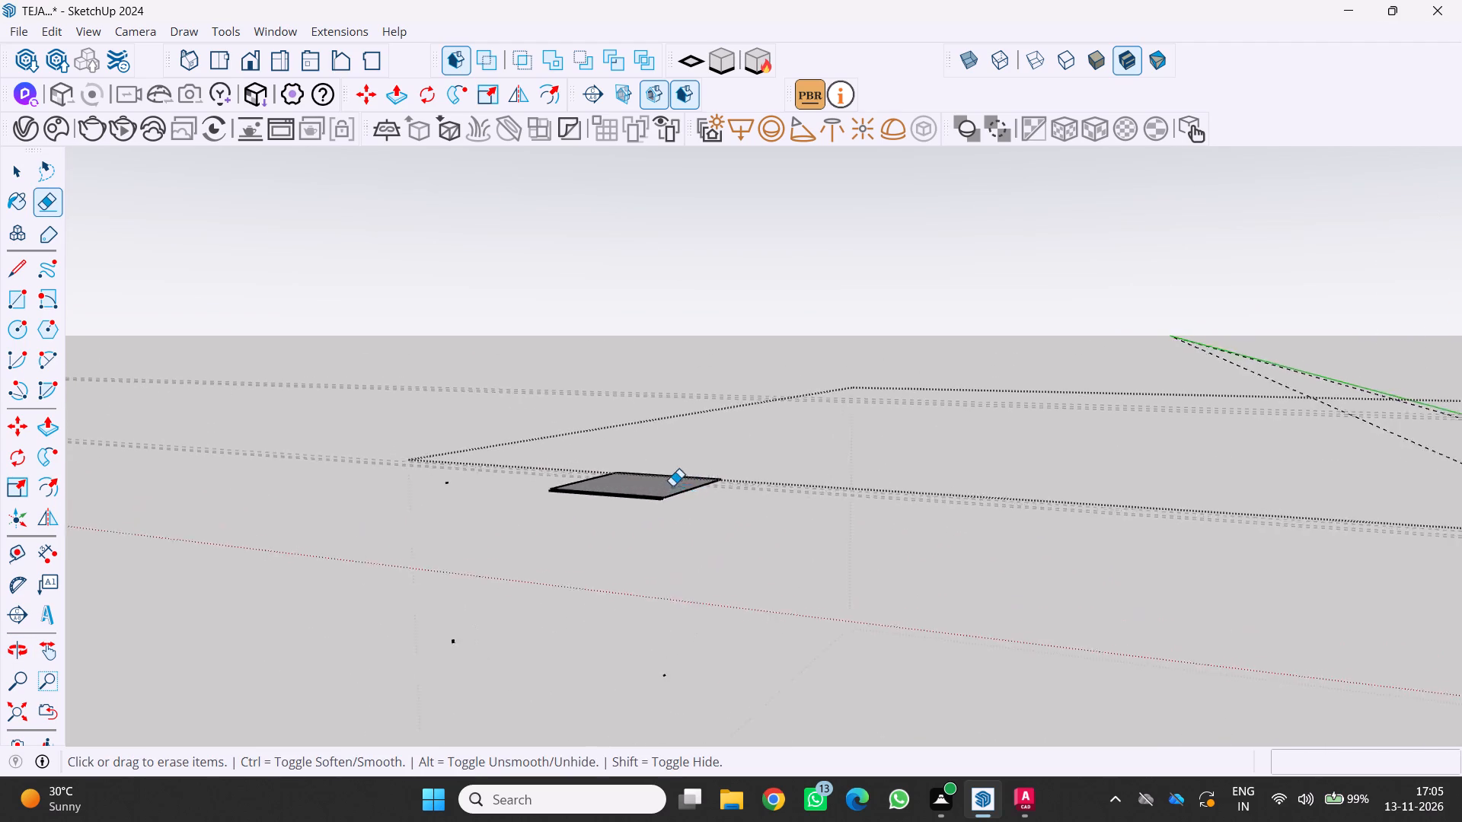
scroll(672, 486, up, 6)
middle_drag(667, 489, 635, 582)
scroll(694, 520, up, 4)
click(696, 511)
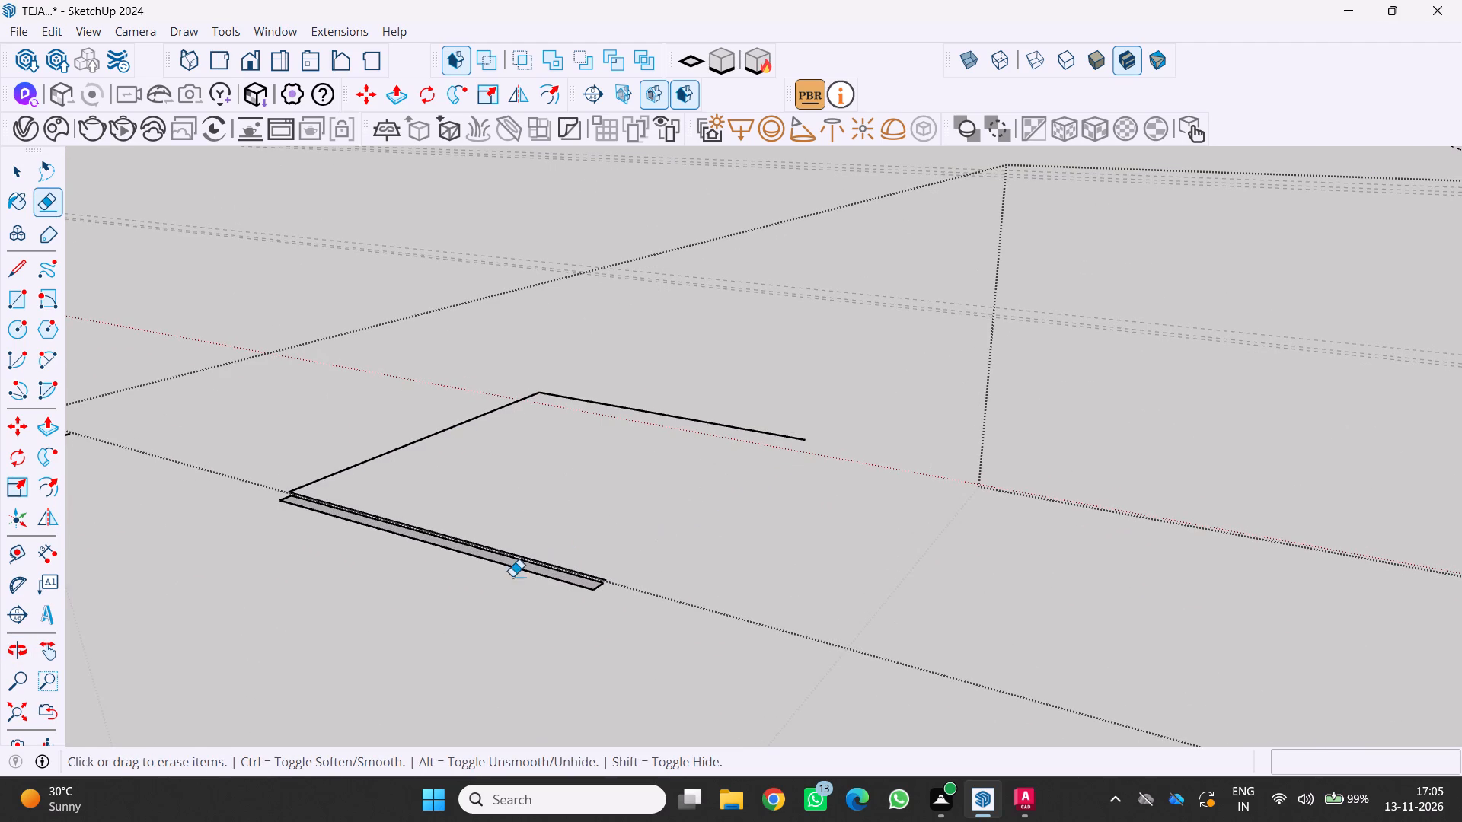
drag(547, 572, 500, 601)
drag(571, 572, 611, 568)
drag(583, 593, 602, 588)
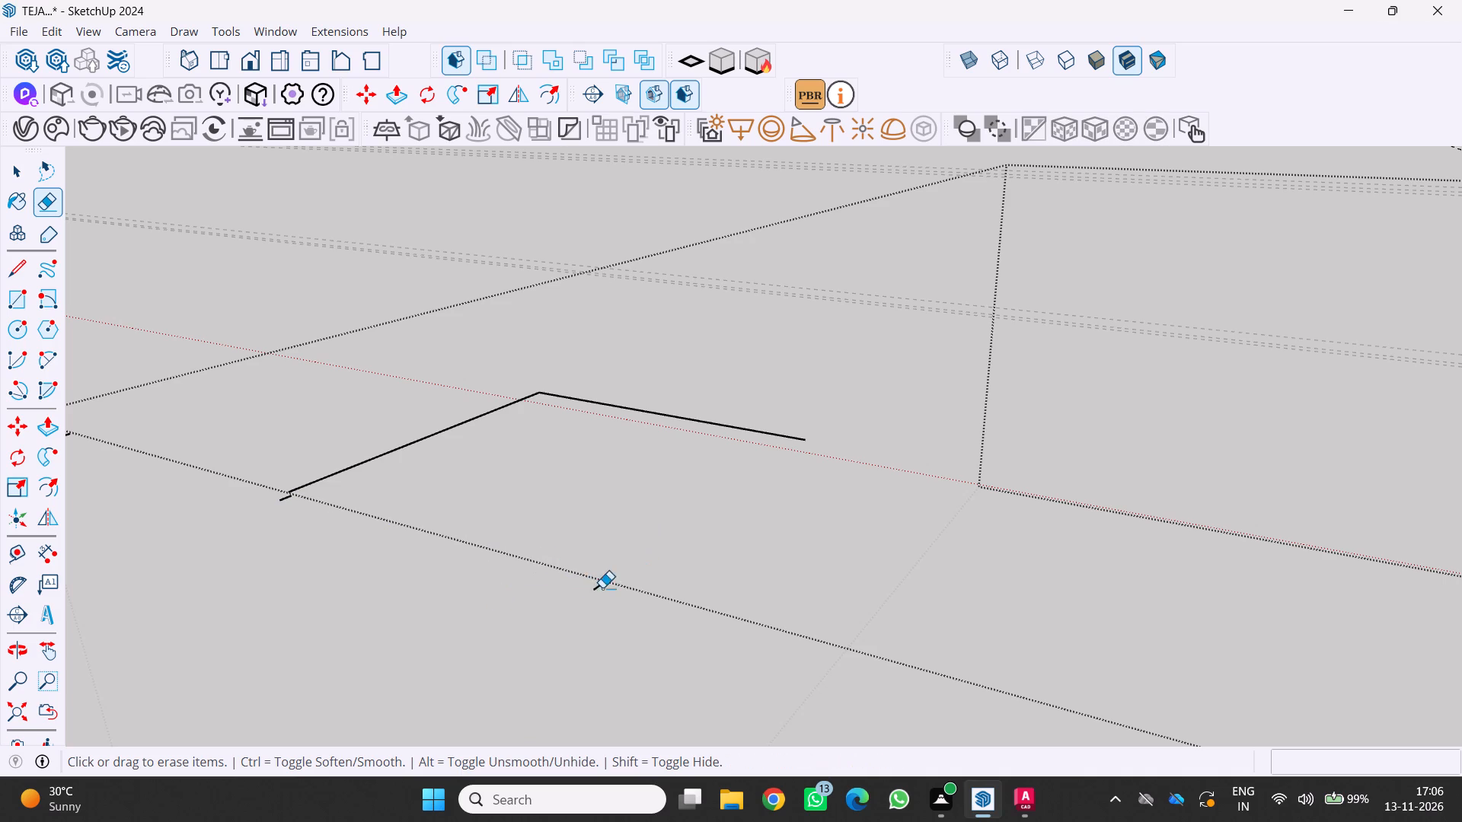
drag(602, 588, 622, 581)
drag(282, 498, 323, 487)
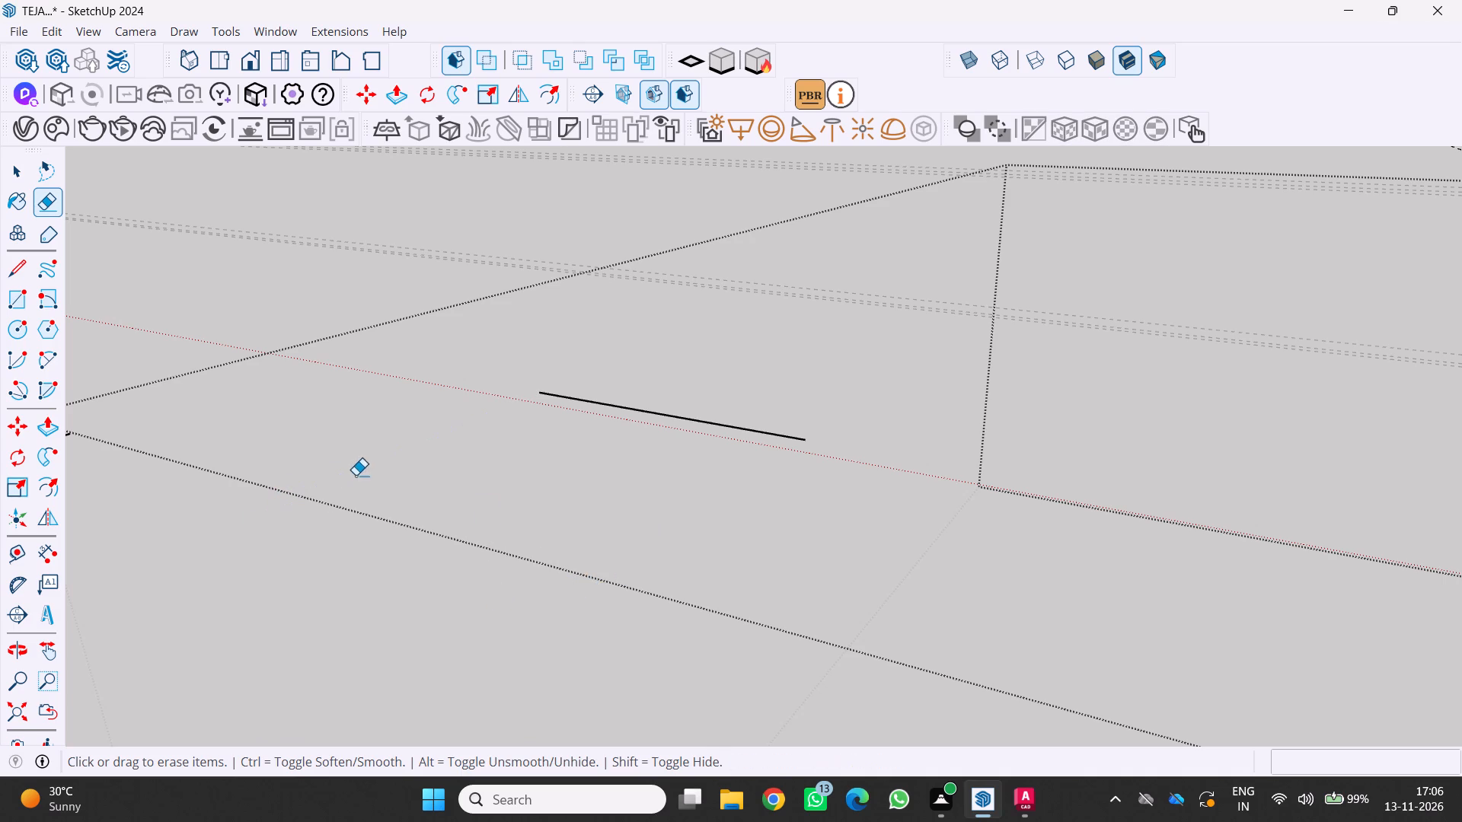
drag(356, 474, 513, 418)
drag(650, 387, 605, 438)
Finish editing the cabinet group and return to the whole model.
scroll(588, 451, down, 18)
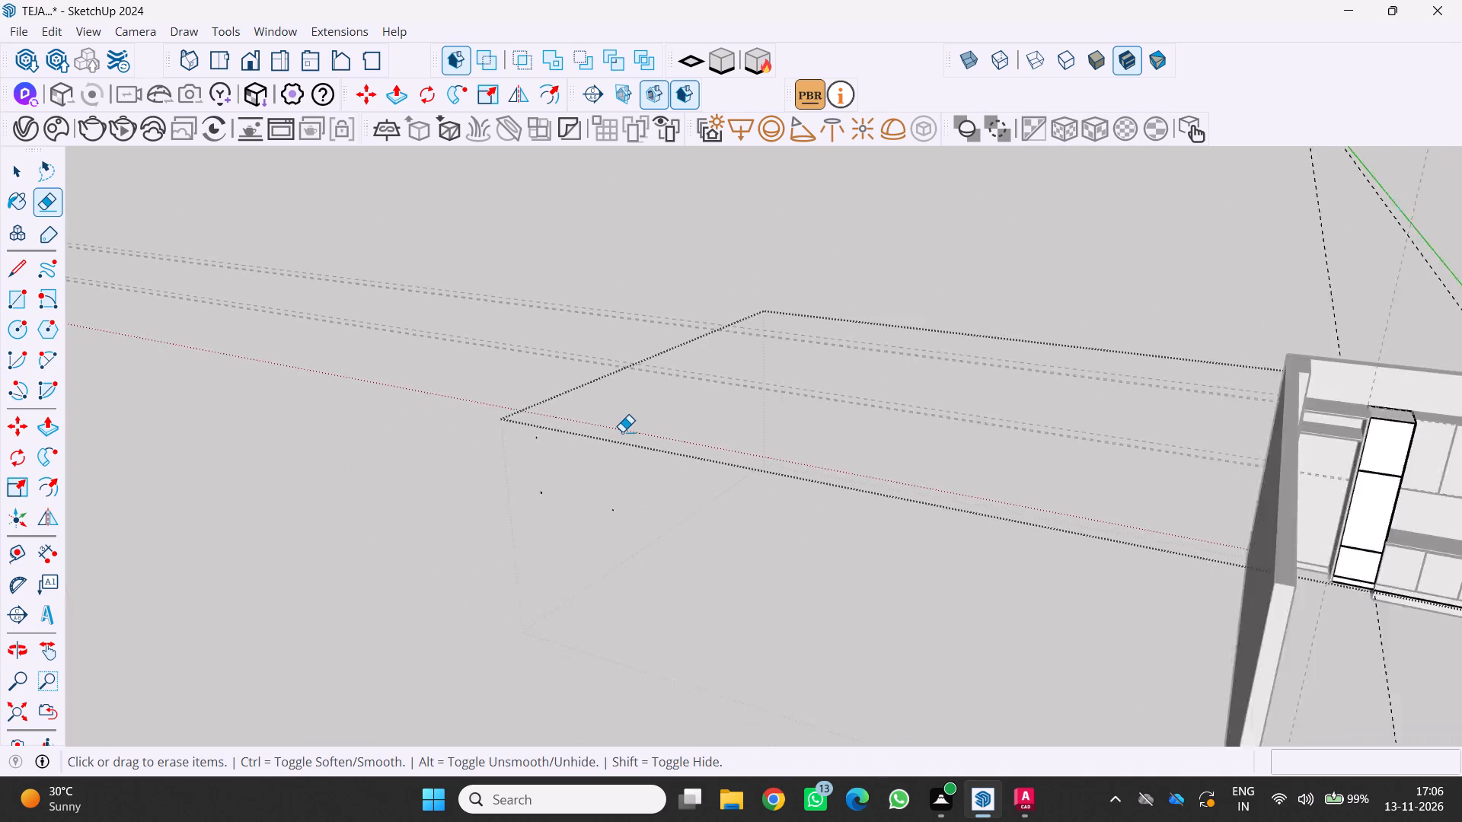
scroll(622, 432, down, 5)
middle_drag(823, 508, 921, 414)
scroll(1000, 463, up, 2)
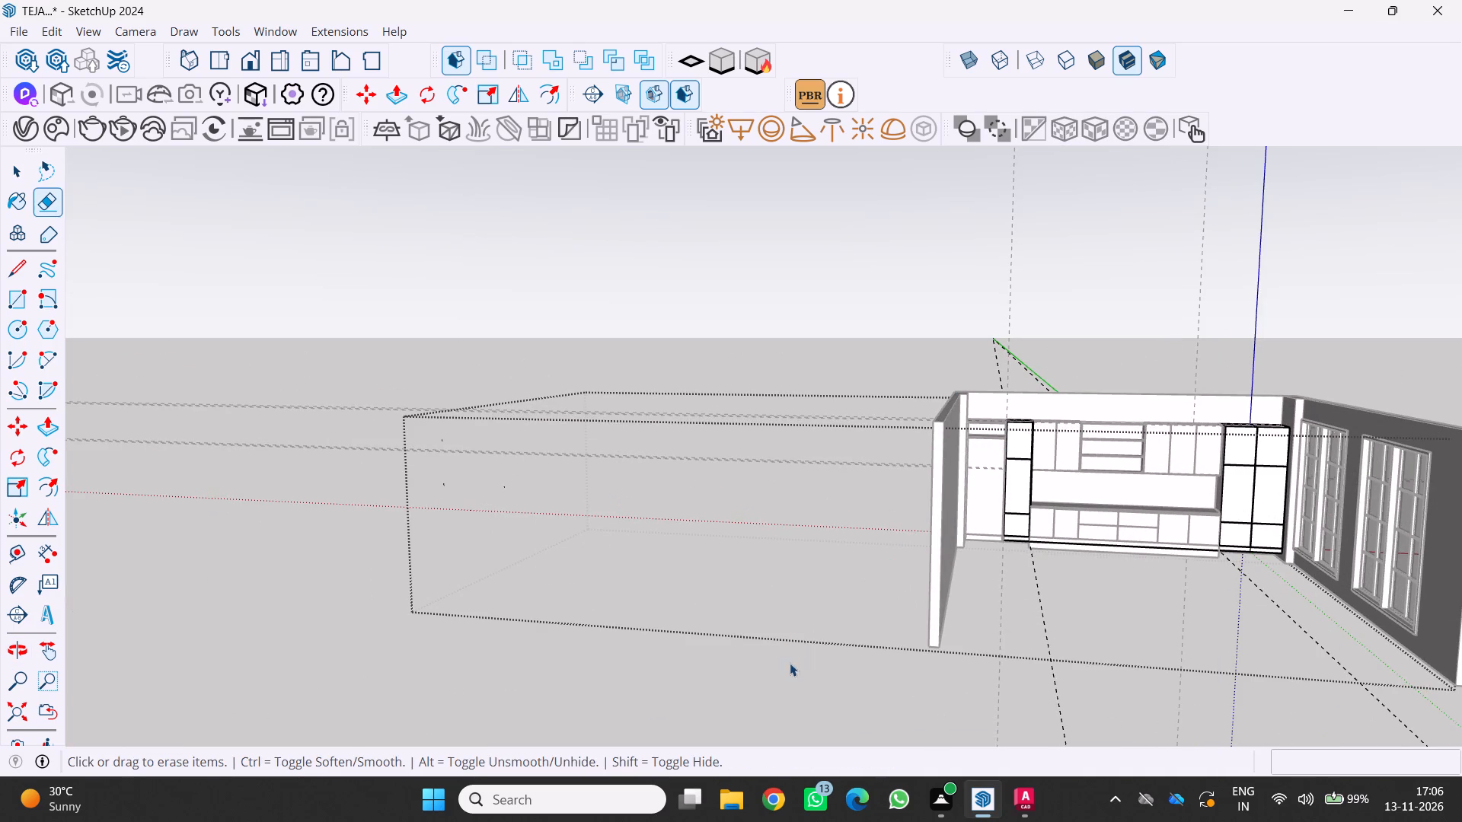
key(space)
click(792, 606)
scroll(913, 607, up, 2)
key(space)
click(742, 584)
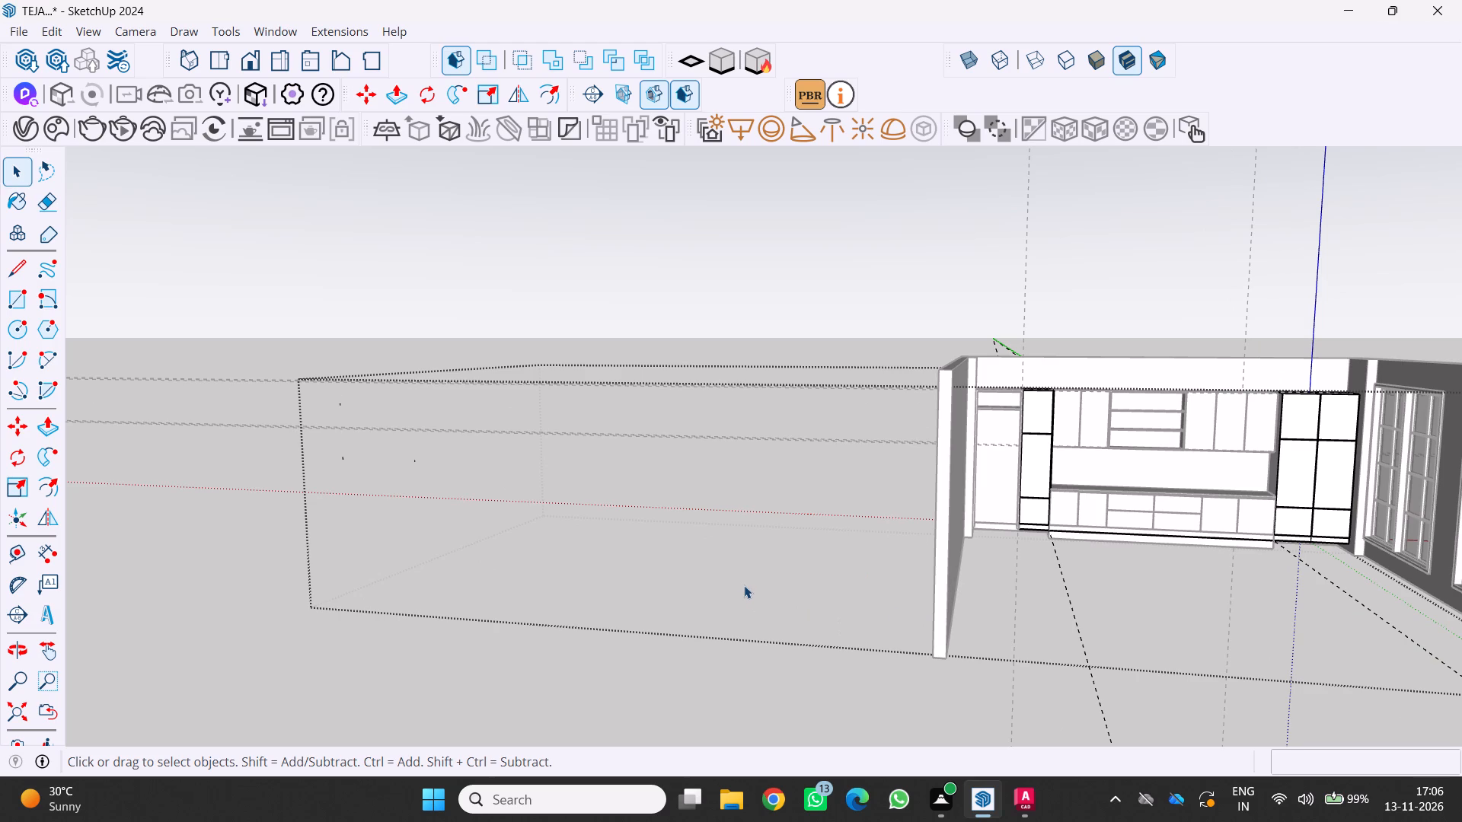
click(744, 587)
key(space)
key(space)
click(617, 677)
Examine the wardrobe wall and side wall from outside and from closer up inside the room.
scroll(651, 652, down, 5)
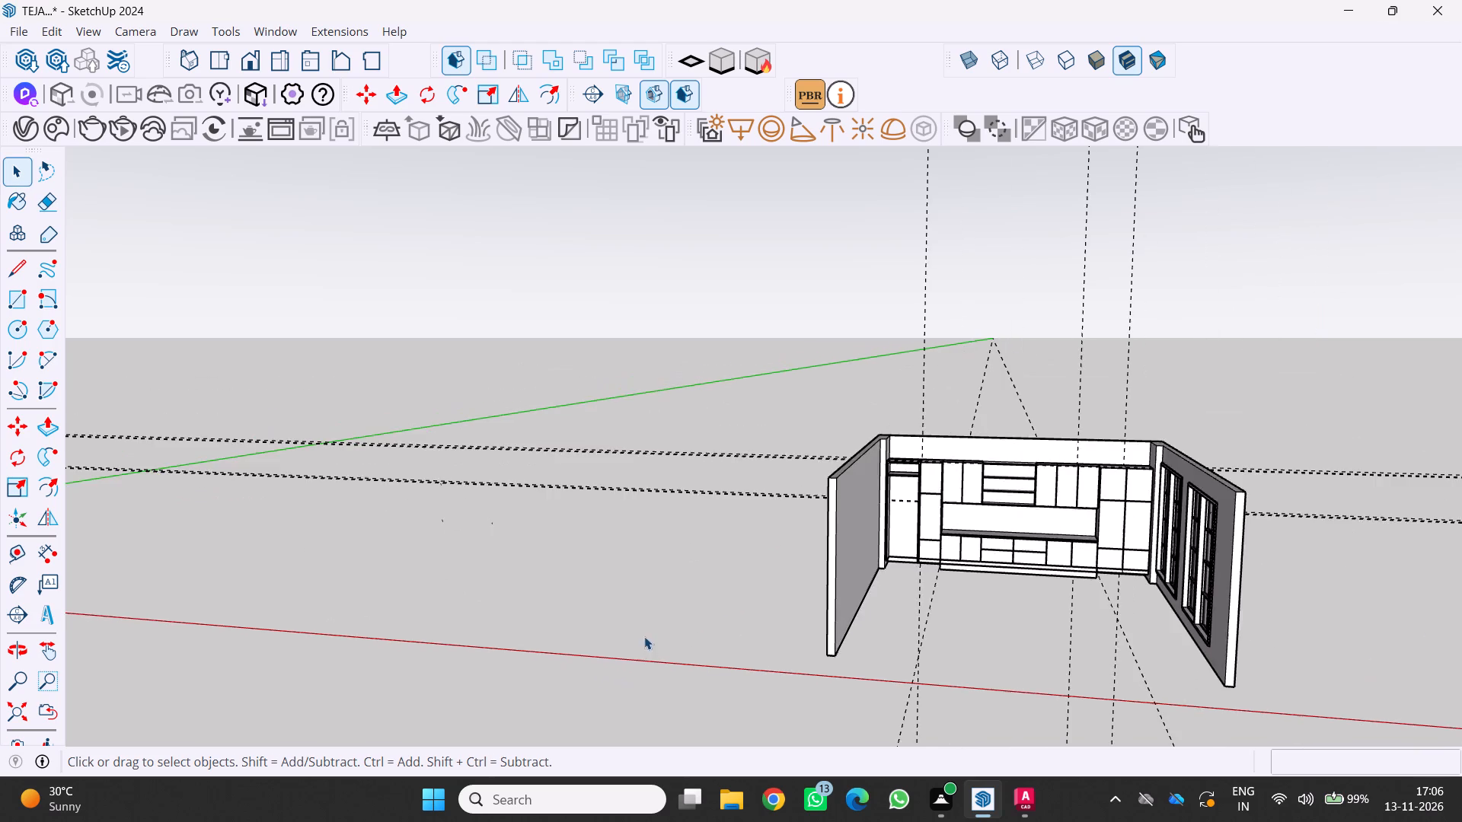
middle_drag(643, 636, 662, 551)
middle_click(664, 551)
scroll(898, 645, up, 6)
middle_drag(970, 657, 735, 757)
middle_drag(726, 760, 717, 765)
middle_drag(697, 774, 690, 778)
scroll(866, 724, up, 4)
middle_drag(908, 737, 1057, 714)
scroll(1100, 613, up, 4)
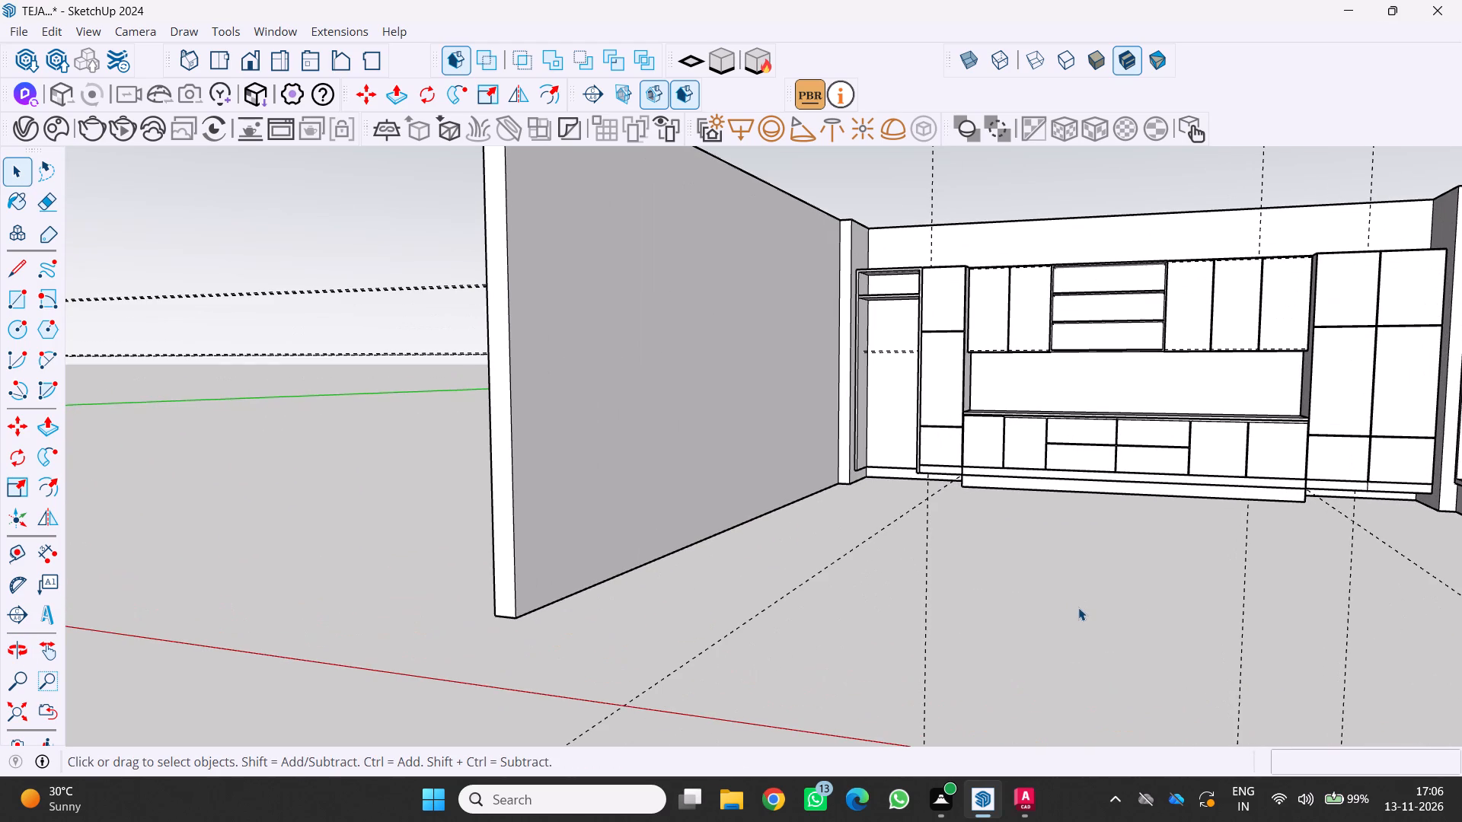
Examine the wardrobe wall, its open end unit and both side walls from several angles inside and outside the room.
scroll(1005, 630, down, 12)
middle_drag(971, 597, 890, 625)
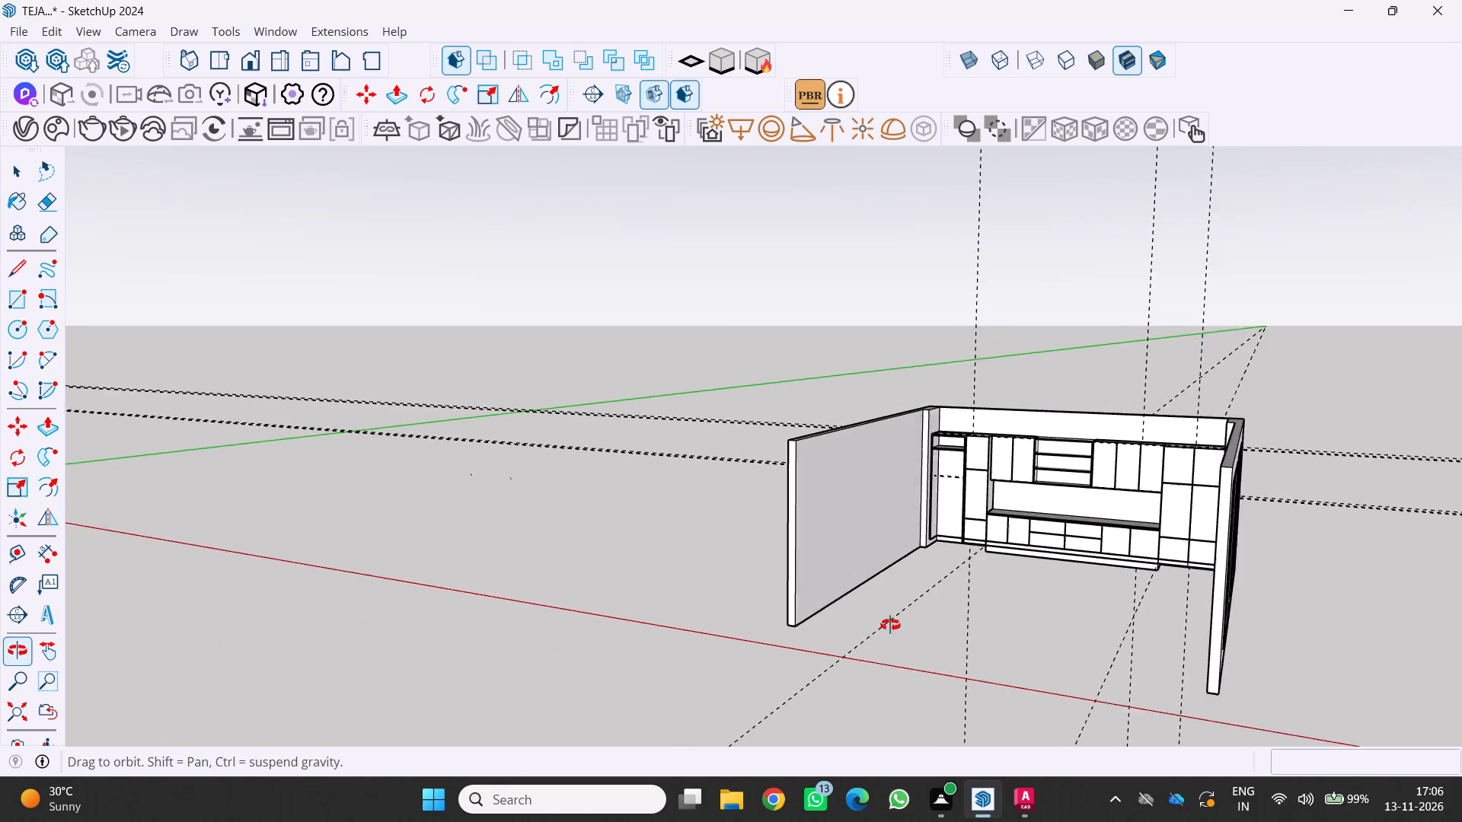
middle_drag(890, 625, 872, 625)
scroll(942, 559, up, 3)
middle_drag(966, 560, 1198, 520)
middle_click(1199, 519)
scroll(1199, 518, down, 3)
scroll(1092, 533, up, 6)
middle_drag(1081, 543, 833, 594)
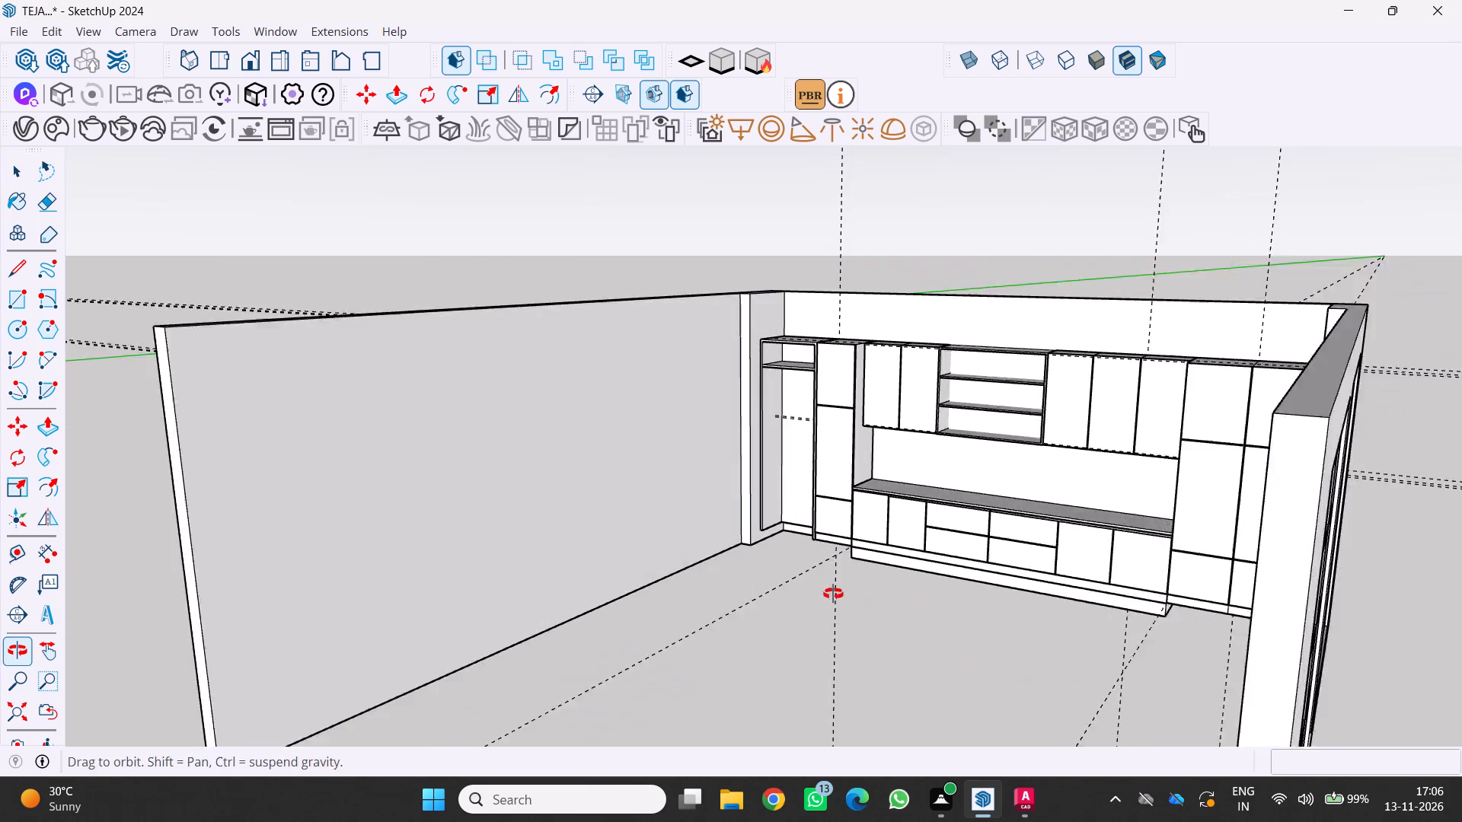
middle_drag(833, 594, 832, 595)
scroll(825, 593, up, 2)
middle_drag(845, 595, 1017, 560)
scroll(959, 559, down, 5)
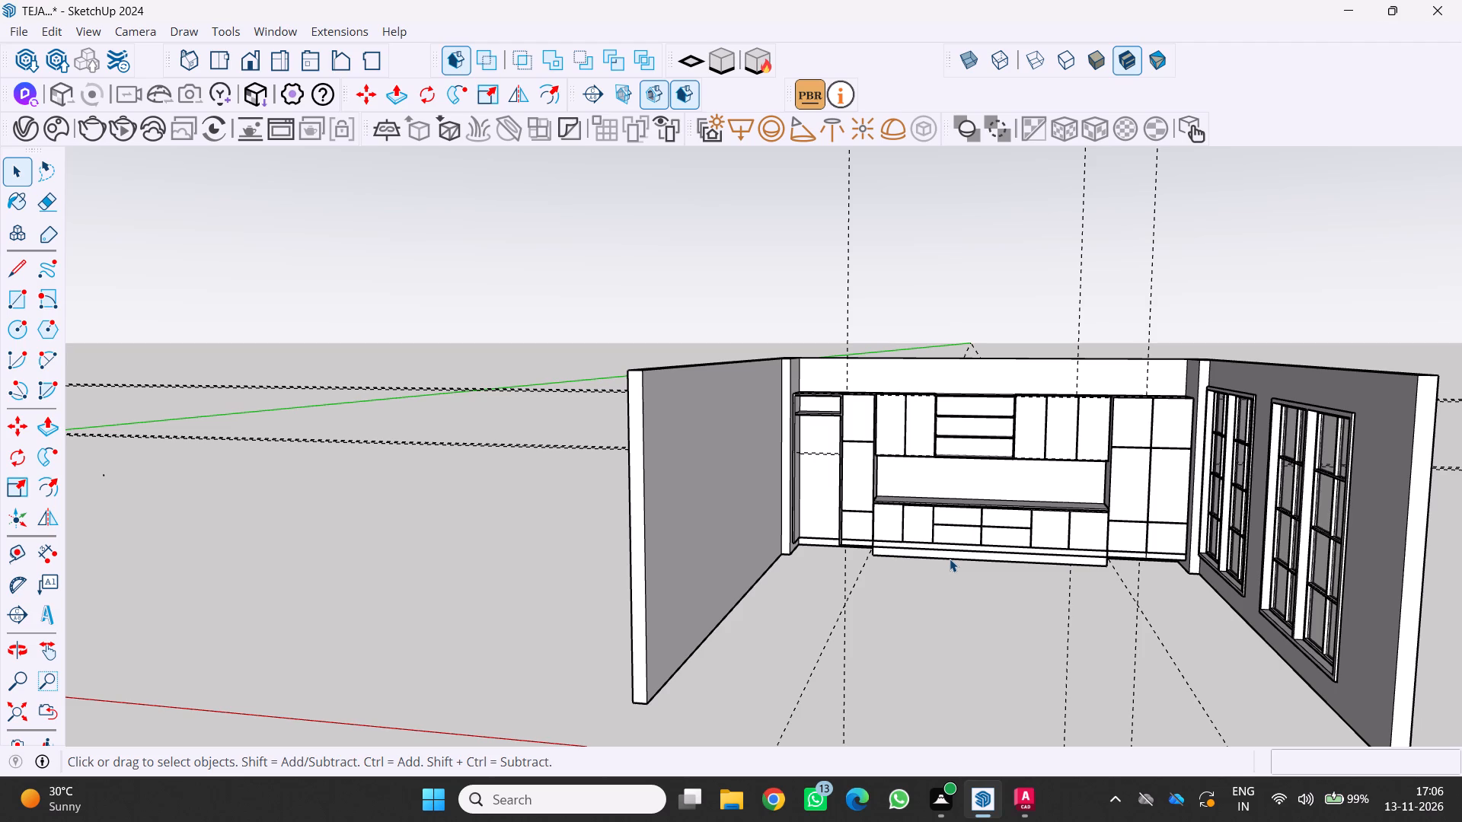
scroll(669, 422, down, 4)
scroll(793, 445, up, 5)
middle_drag(836, 455, 1013, 409)
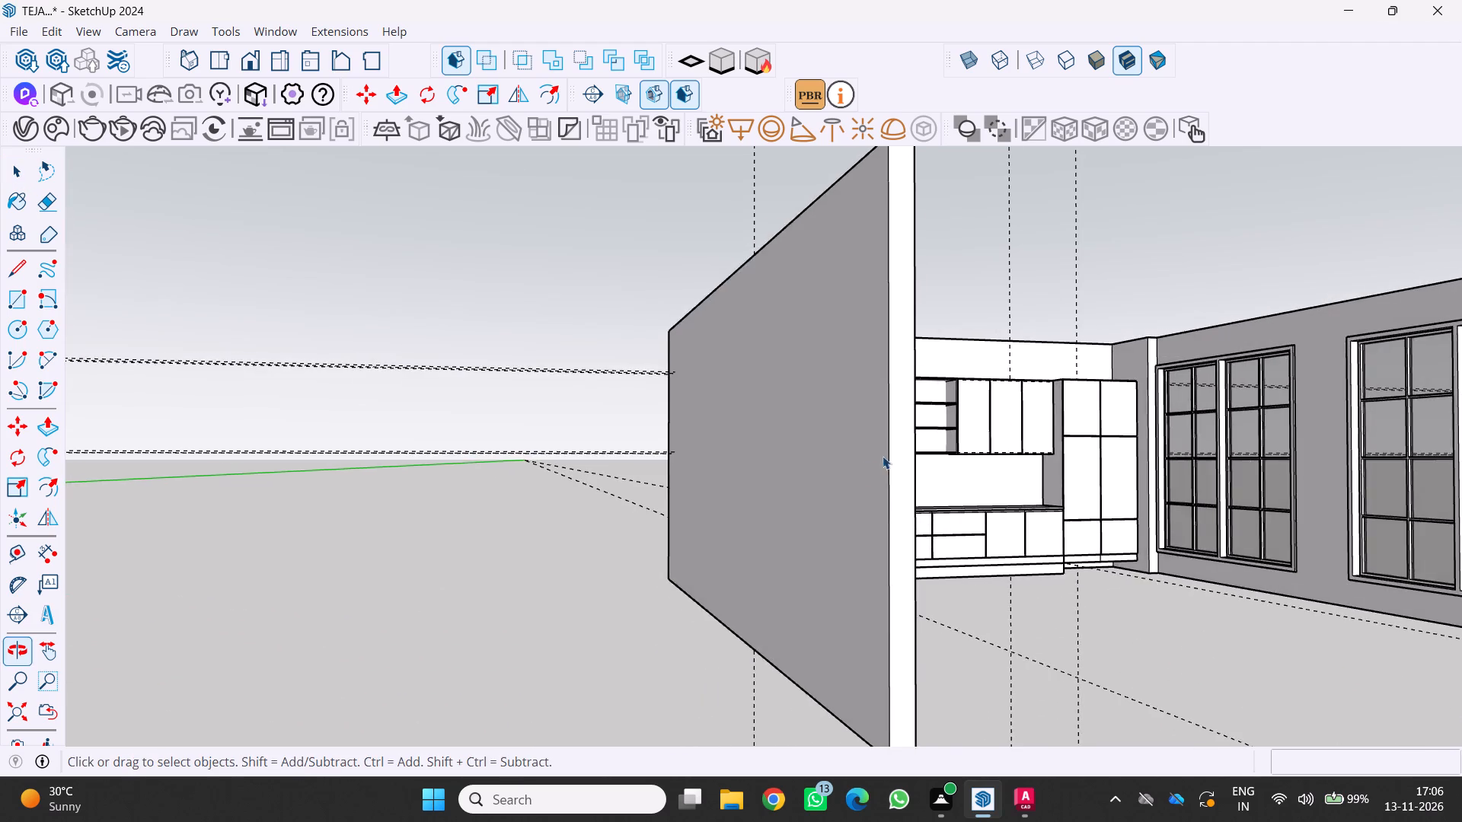
scroll(864, 466, up, 4)
middle_drag(859, 467, 617, 486)
scroll(618, 486, down, 6)
scroll(718, 509, up, 2)
middle_drag(747, 523, 852, 534)
scroll(838, 502, up, 7)
middle_click(806, 420)
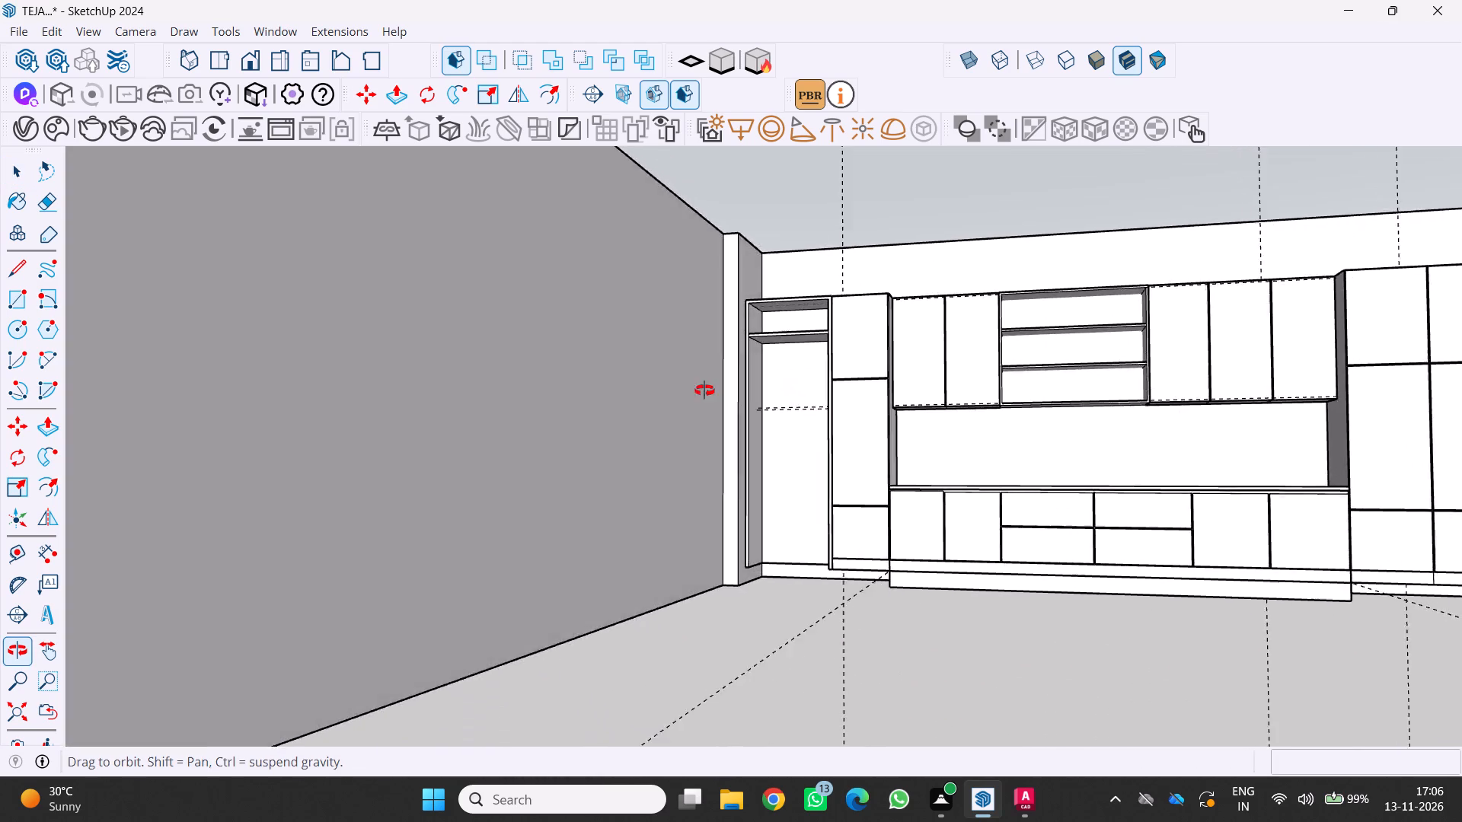
scroll(796, 418, down, 6)
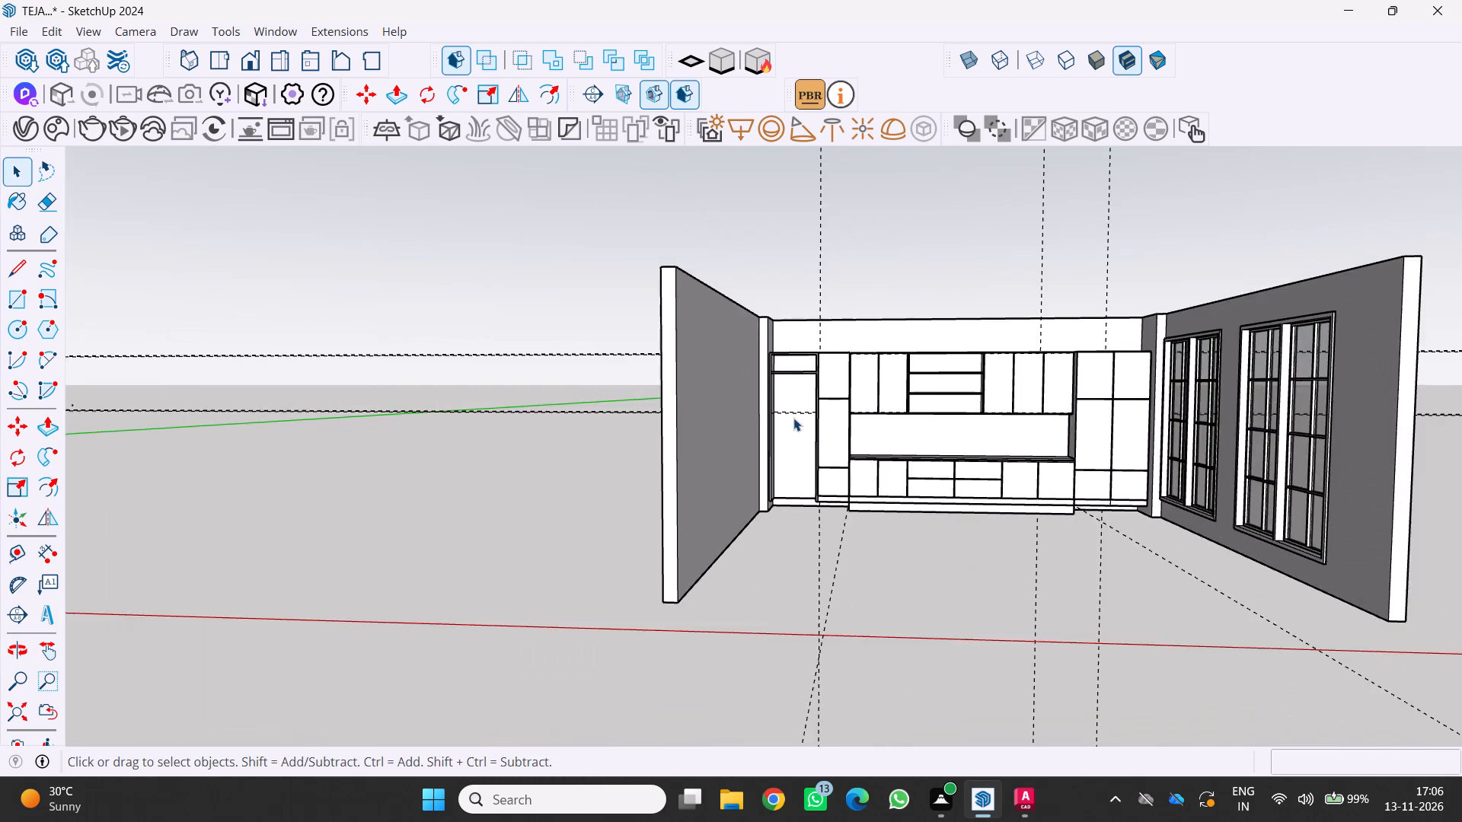
middle_drag(792, 419, 730, 491)
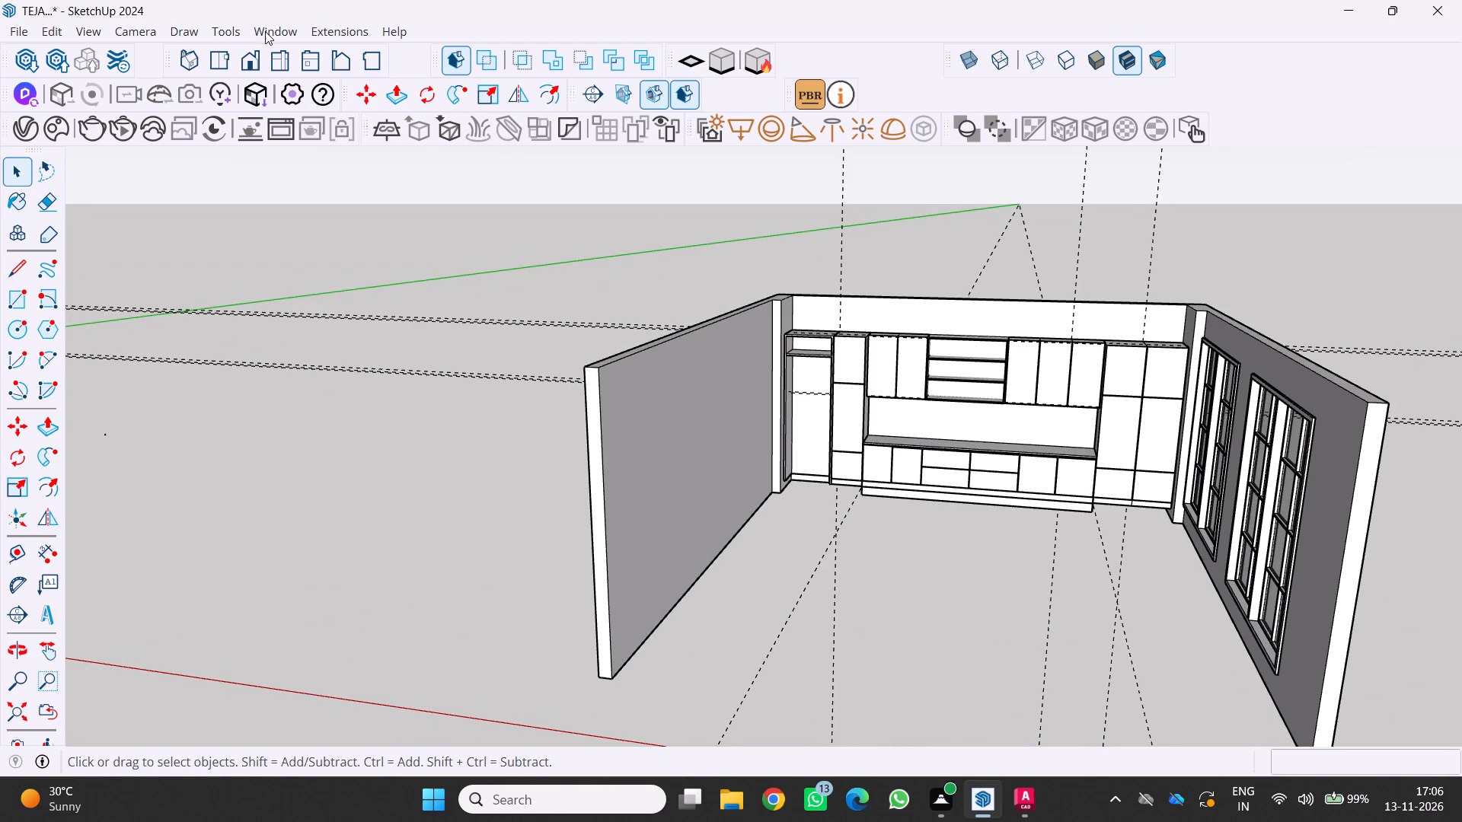
Open 3D Warehouse and search its models for "frige".
click(265, 31)
click(289, 182)
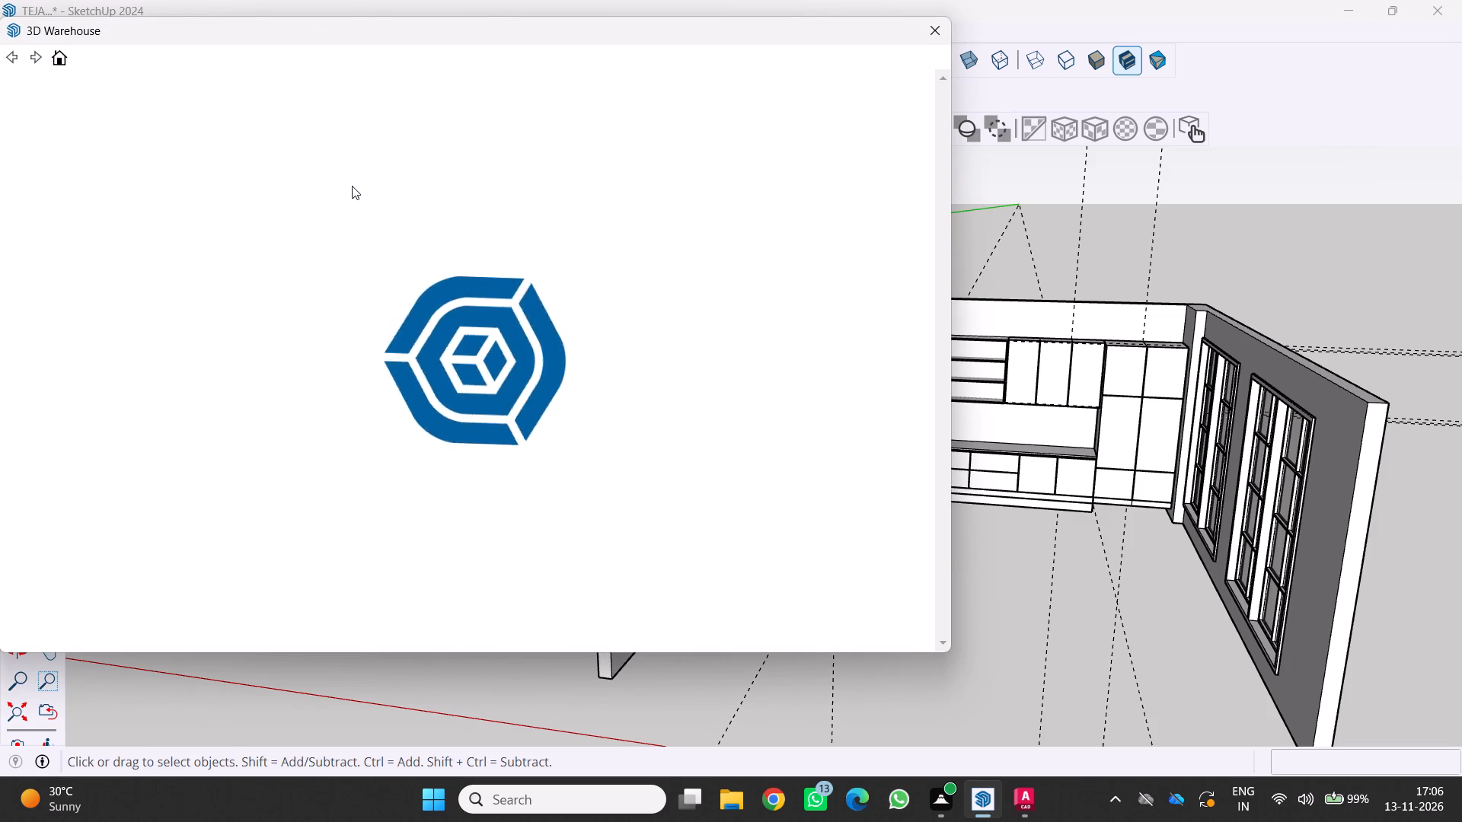
click(350, 96)
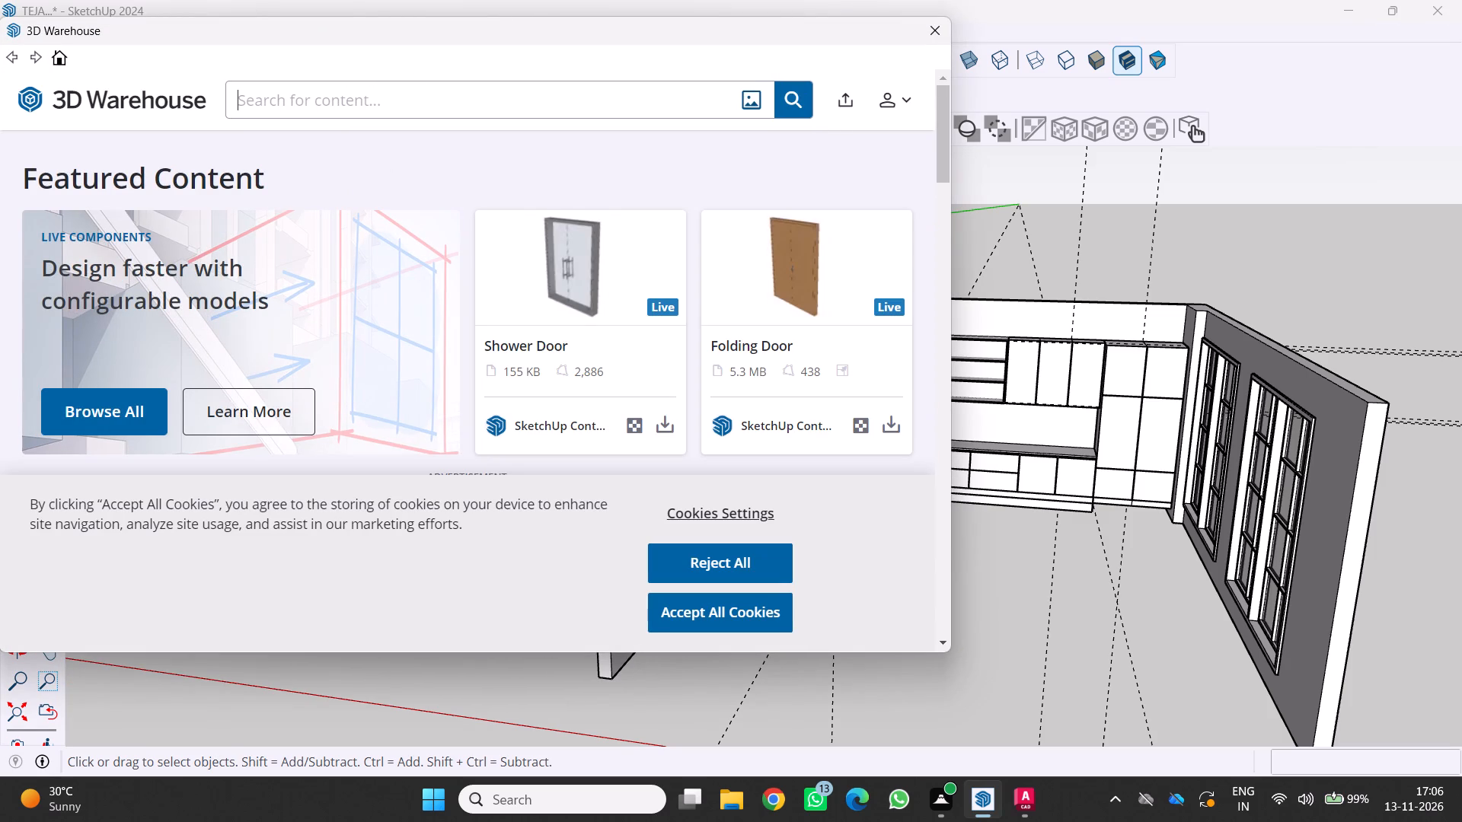
text(frige)
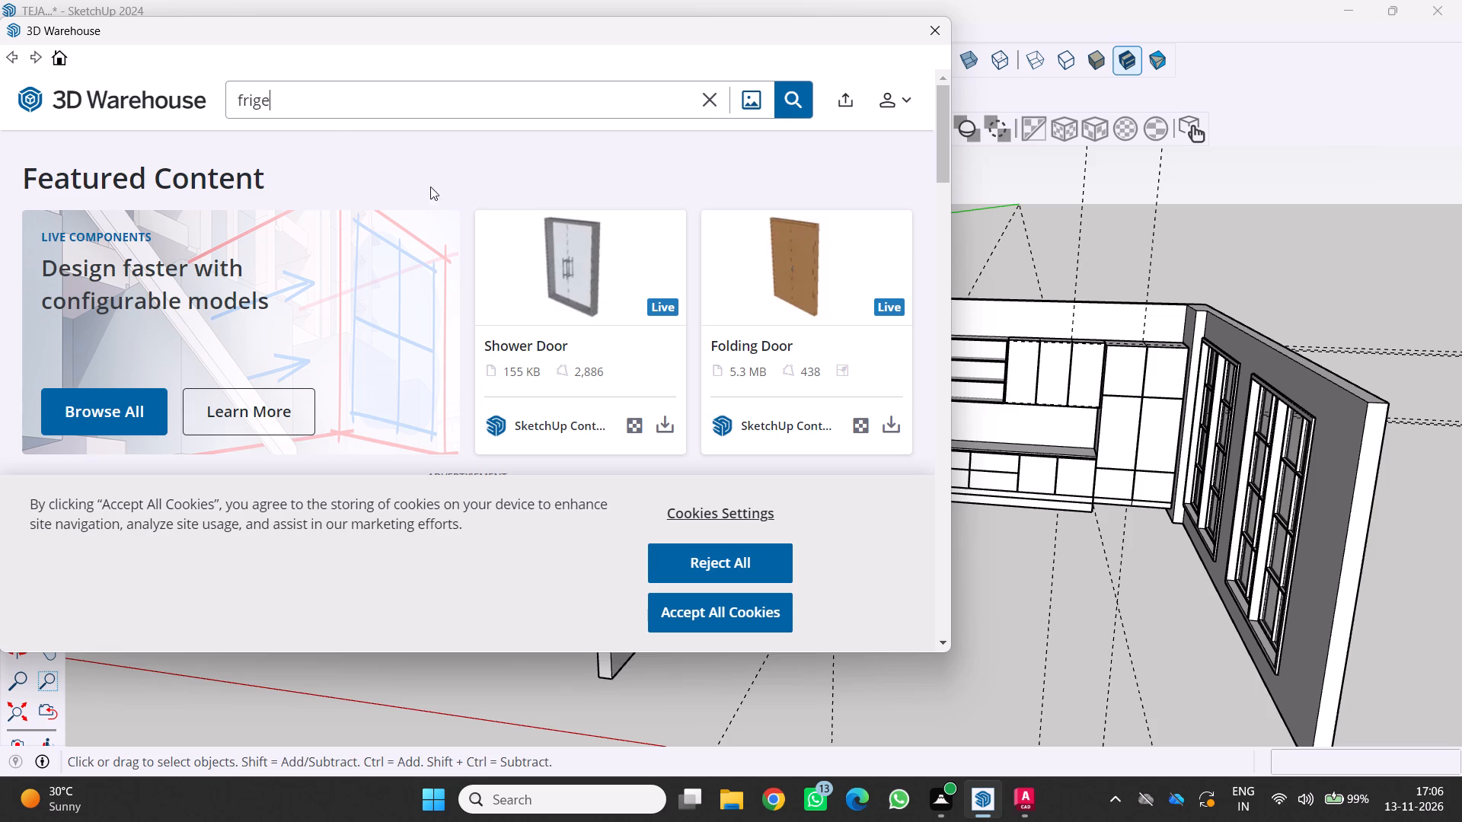
click(801, 105)
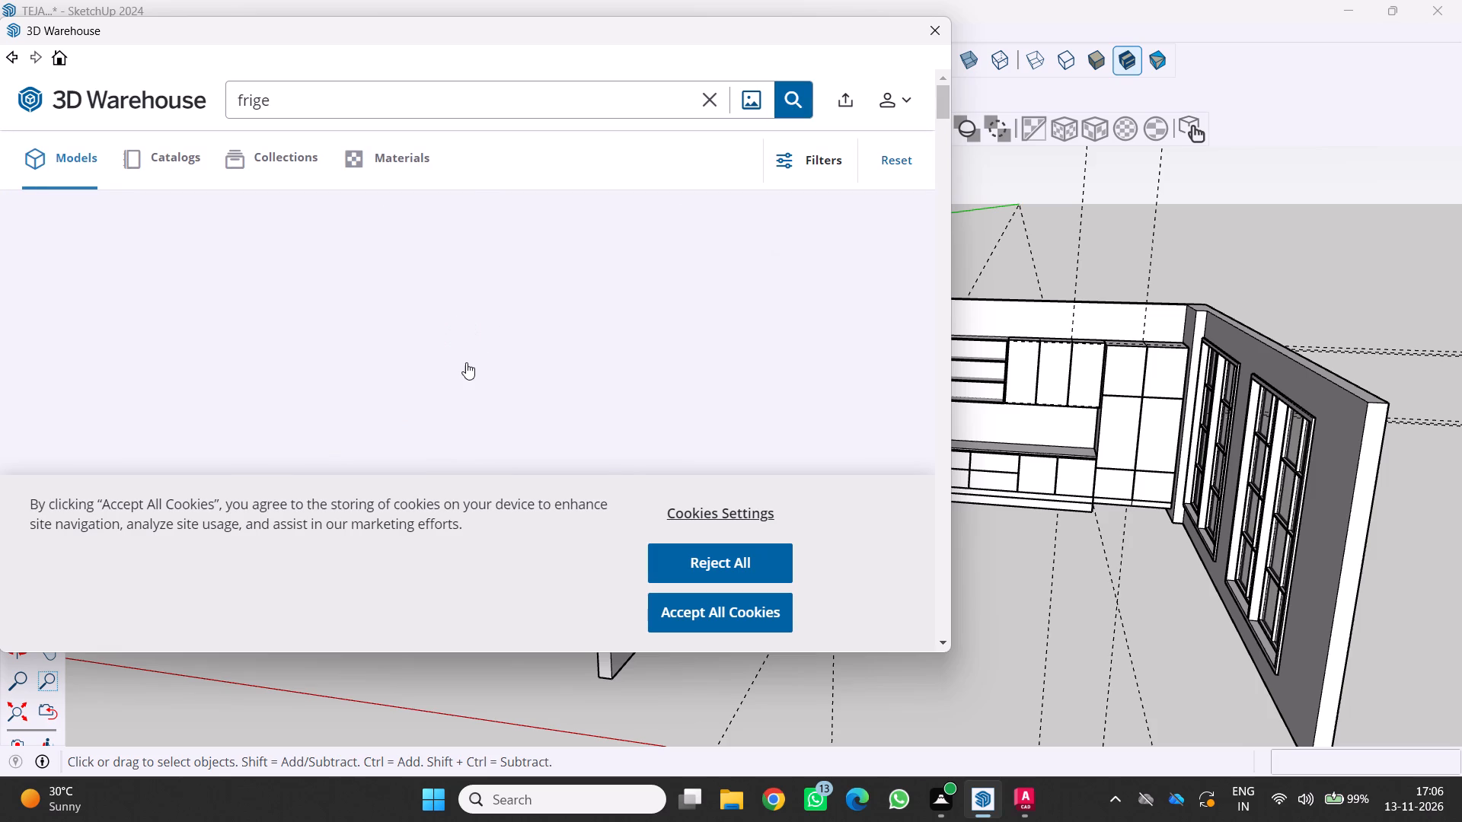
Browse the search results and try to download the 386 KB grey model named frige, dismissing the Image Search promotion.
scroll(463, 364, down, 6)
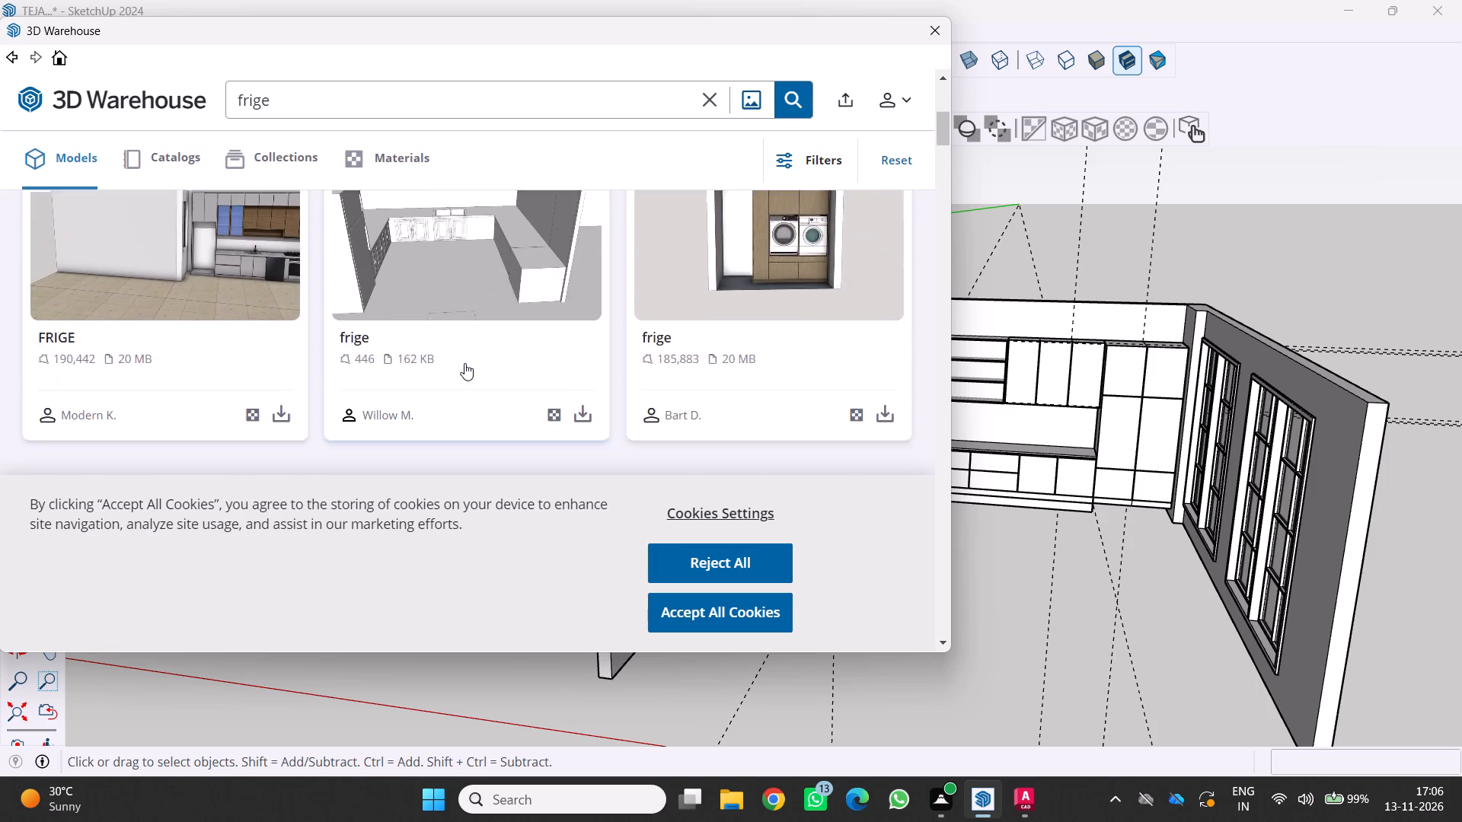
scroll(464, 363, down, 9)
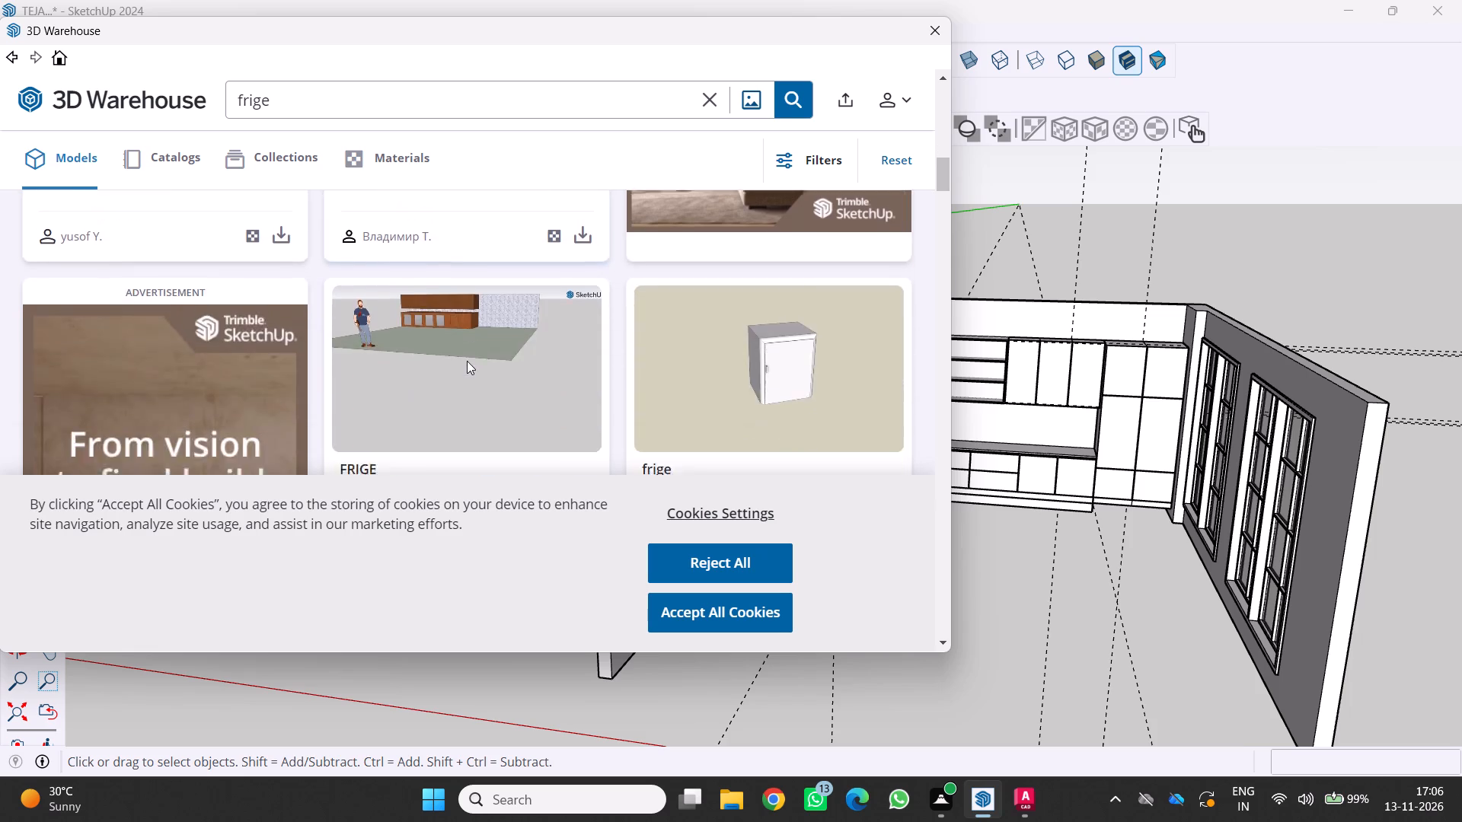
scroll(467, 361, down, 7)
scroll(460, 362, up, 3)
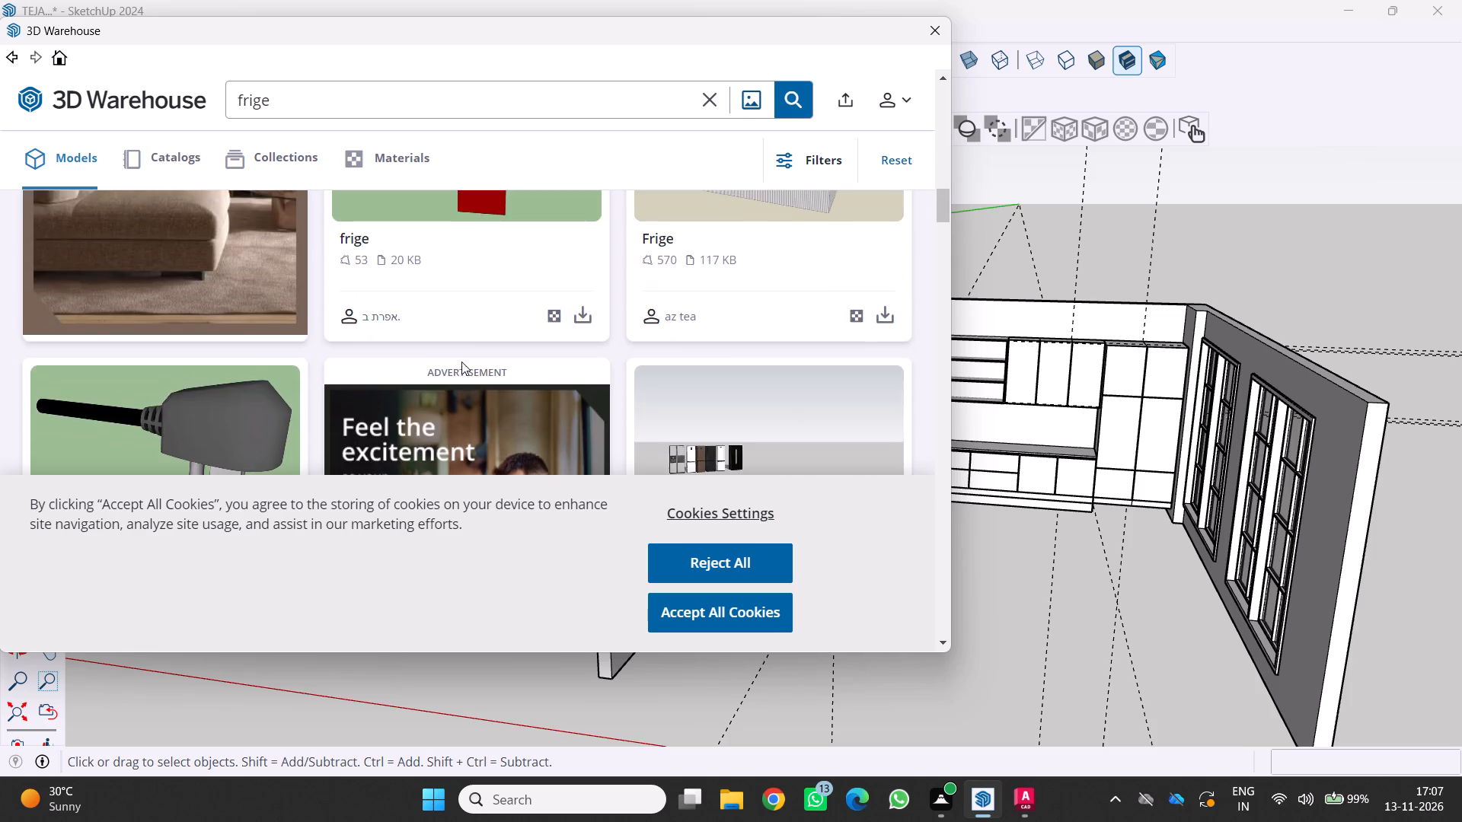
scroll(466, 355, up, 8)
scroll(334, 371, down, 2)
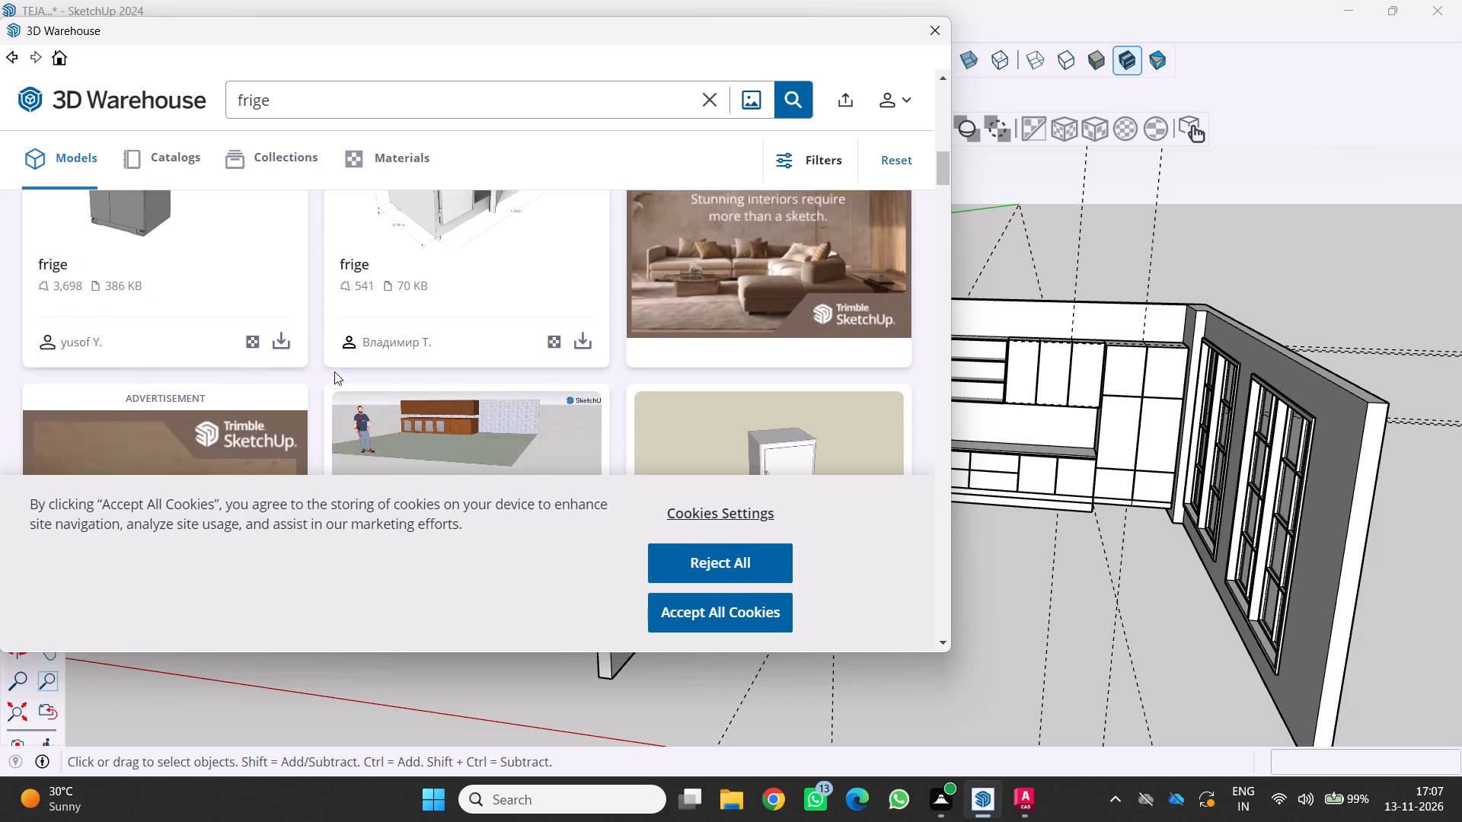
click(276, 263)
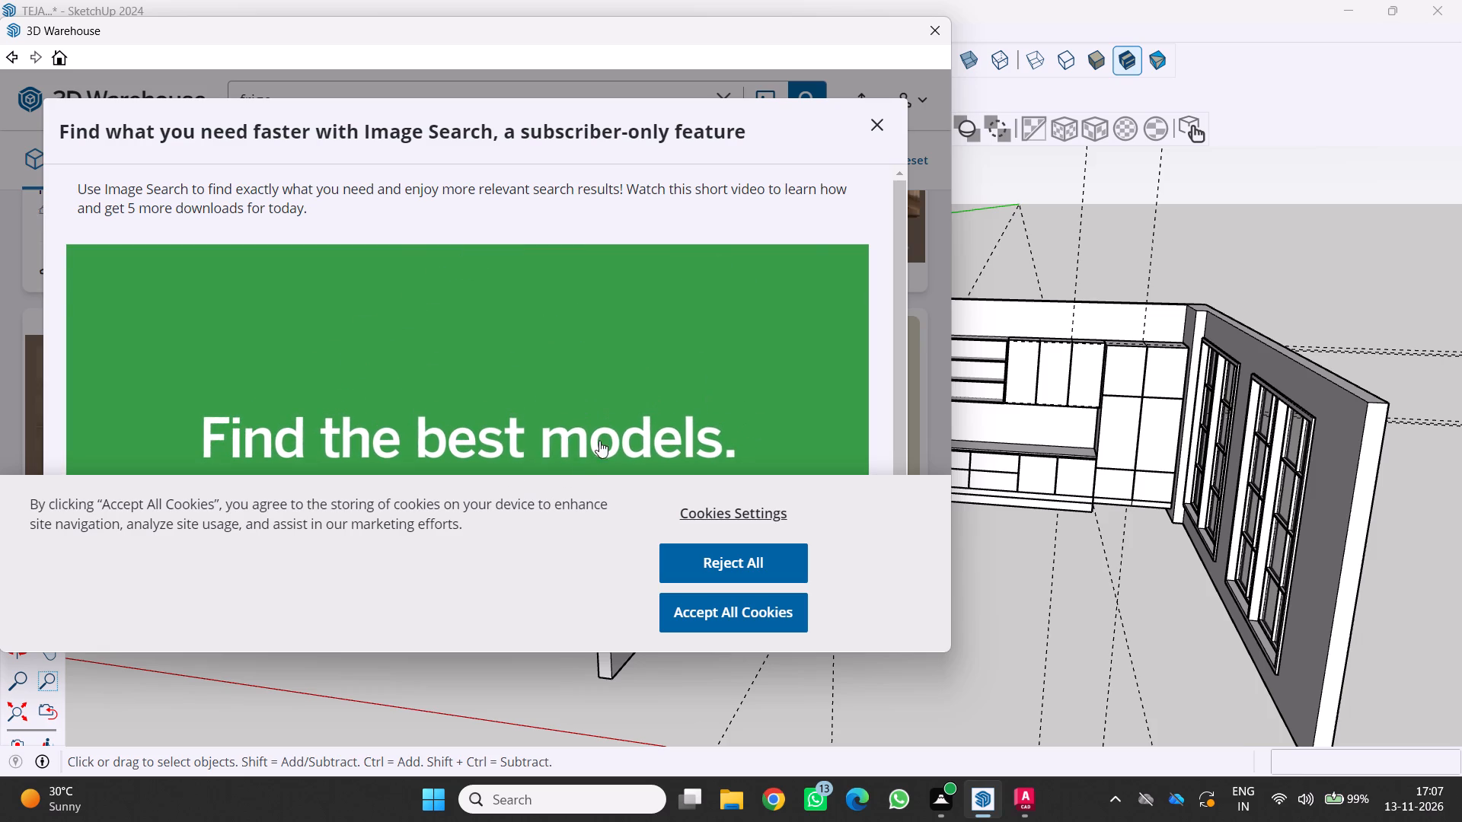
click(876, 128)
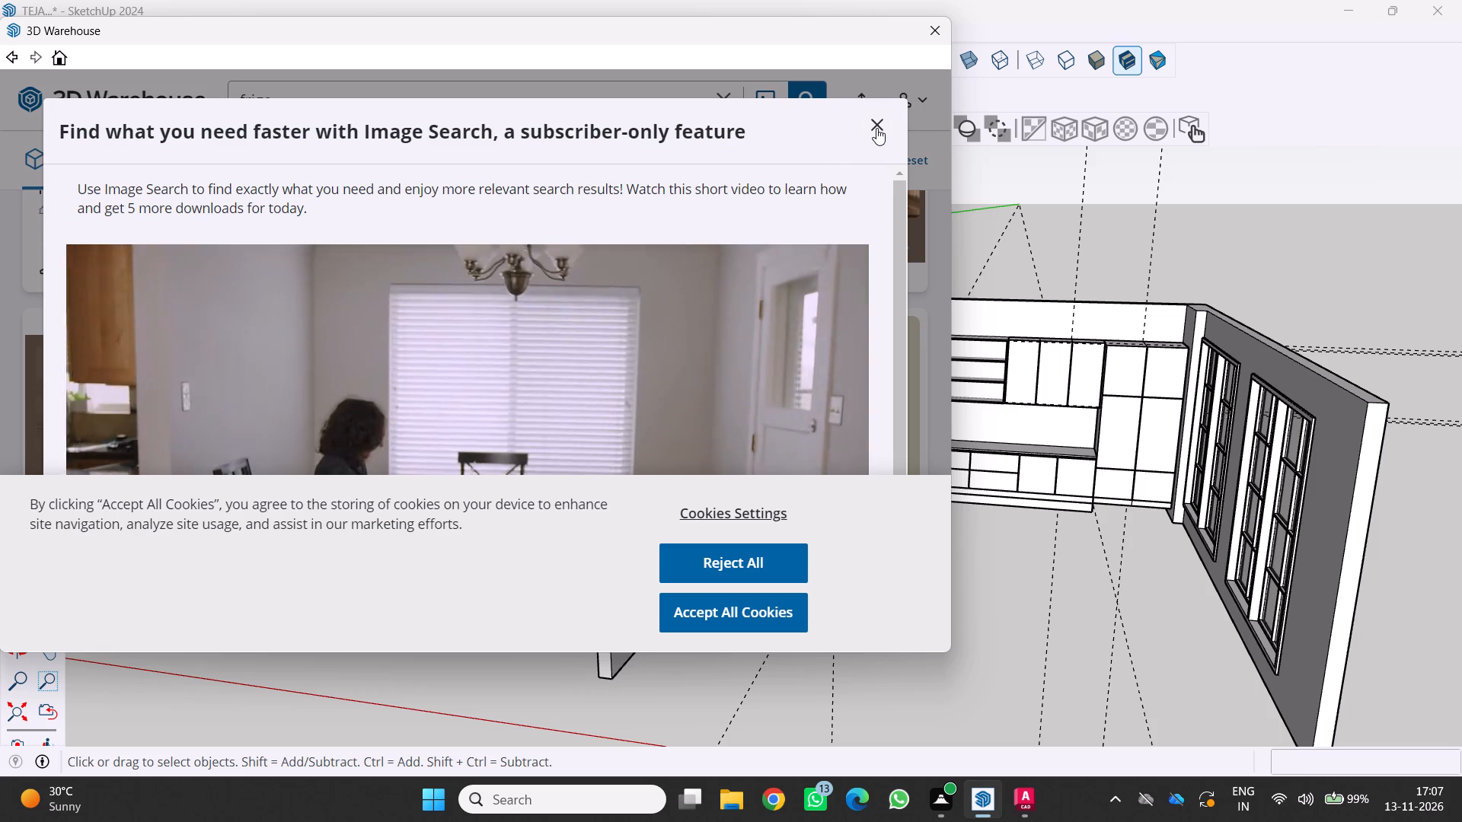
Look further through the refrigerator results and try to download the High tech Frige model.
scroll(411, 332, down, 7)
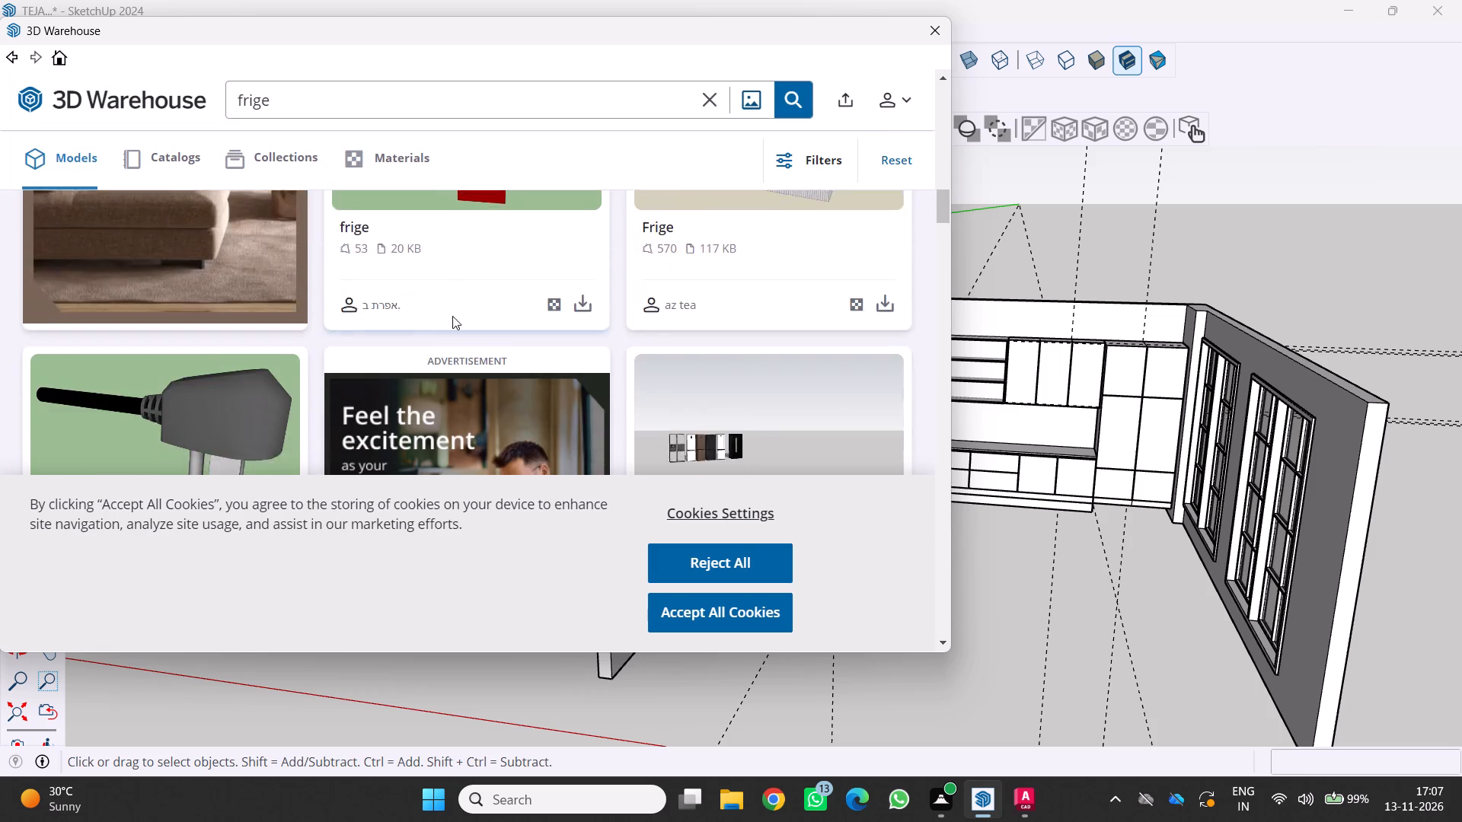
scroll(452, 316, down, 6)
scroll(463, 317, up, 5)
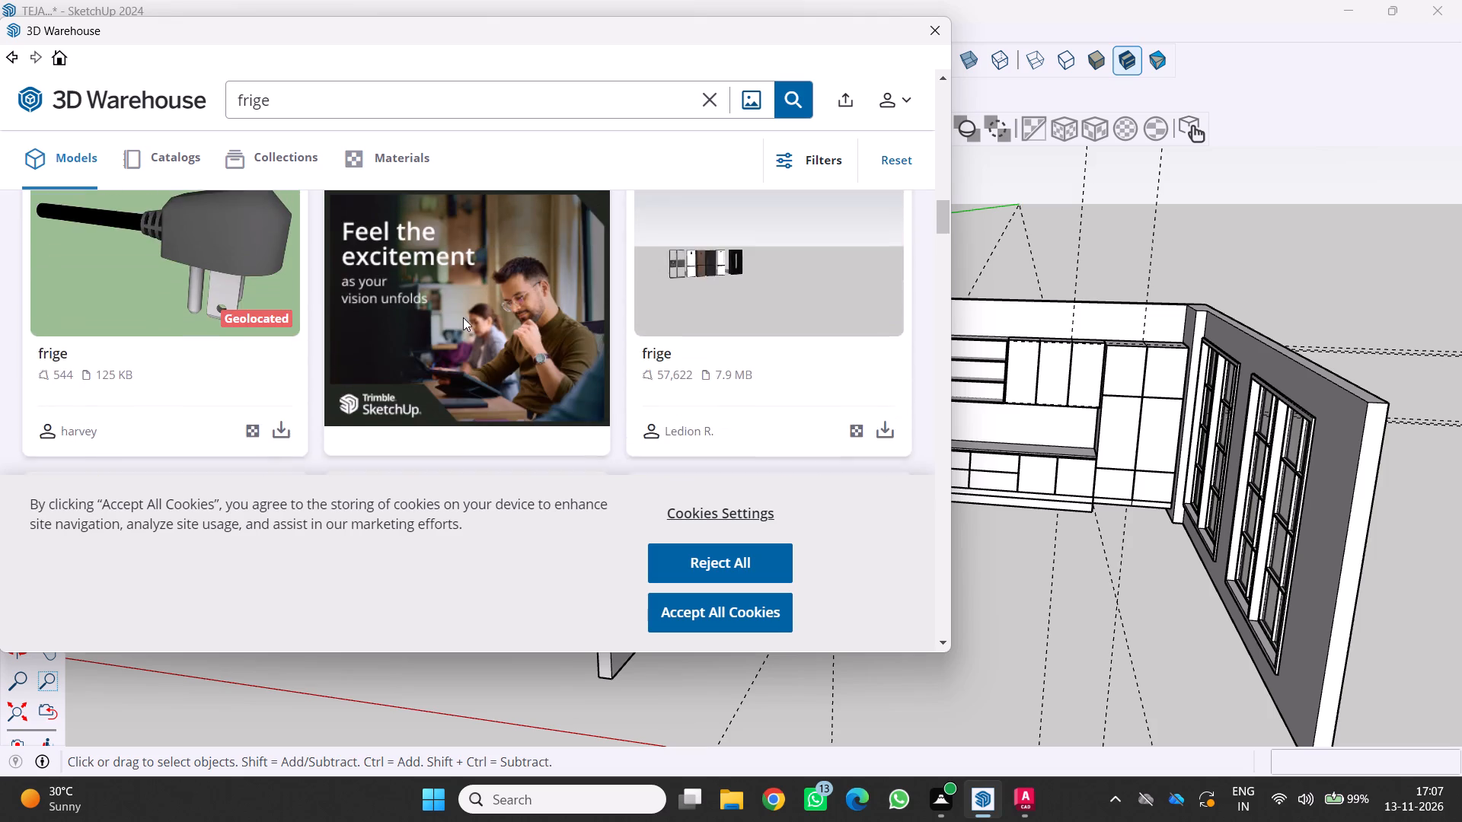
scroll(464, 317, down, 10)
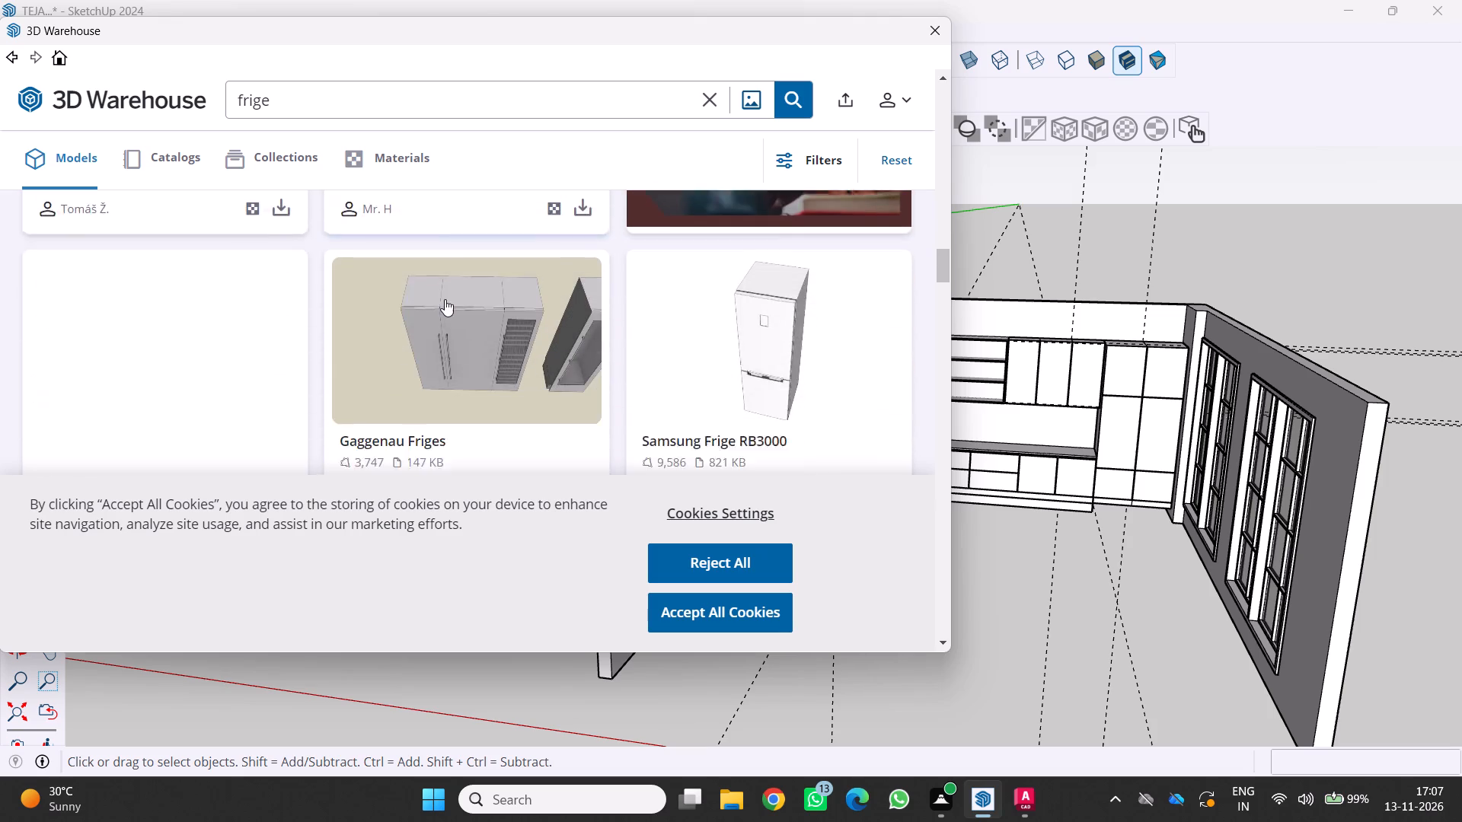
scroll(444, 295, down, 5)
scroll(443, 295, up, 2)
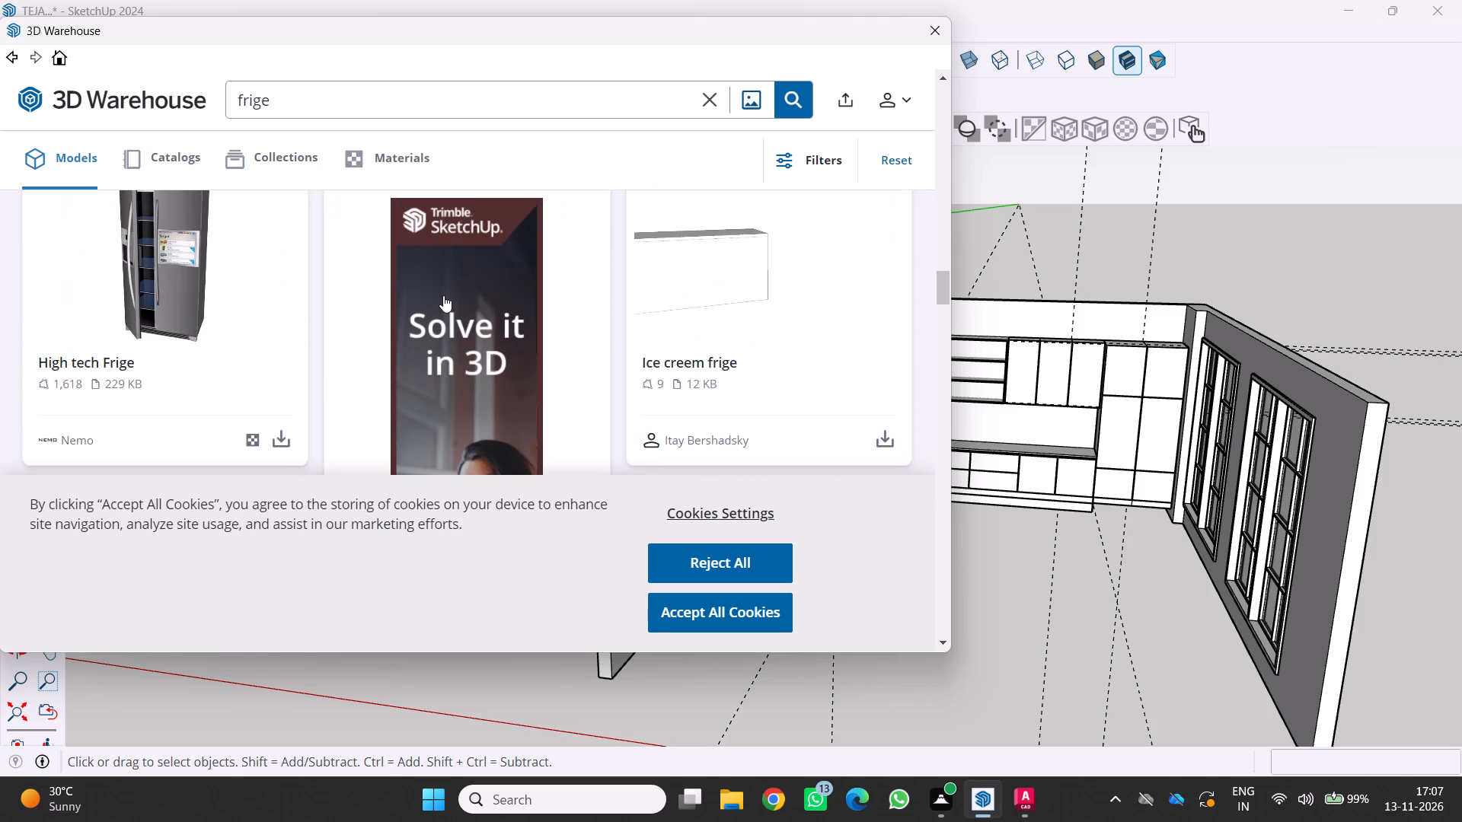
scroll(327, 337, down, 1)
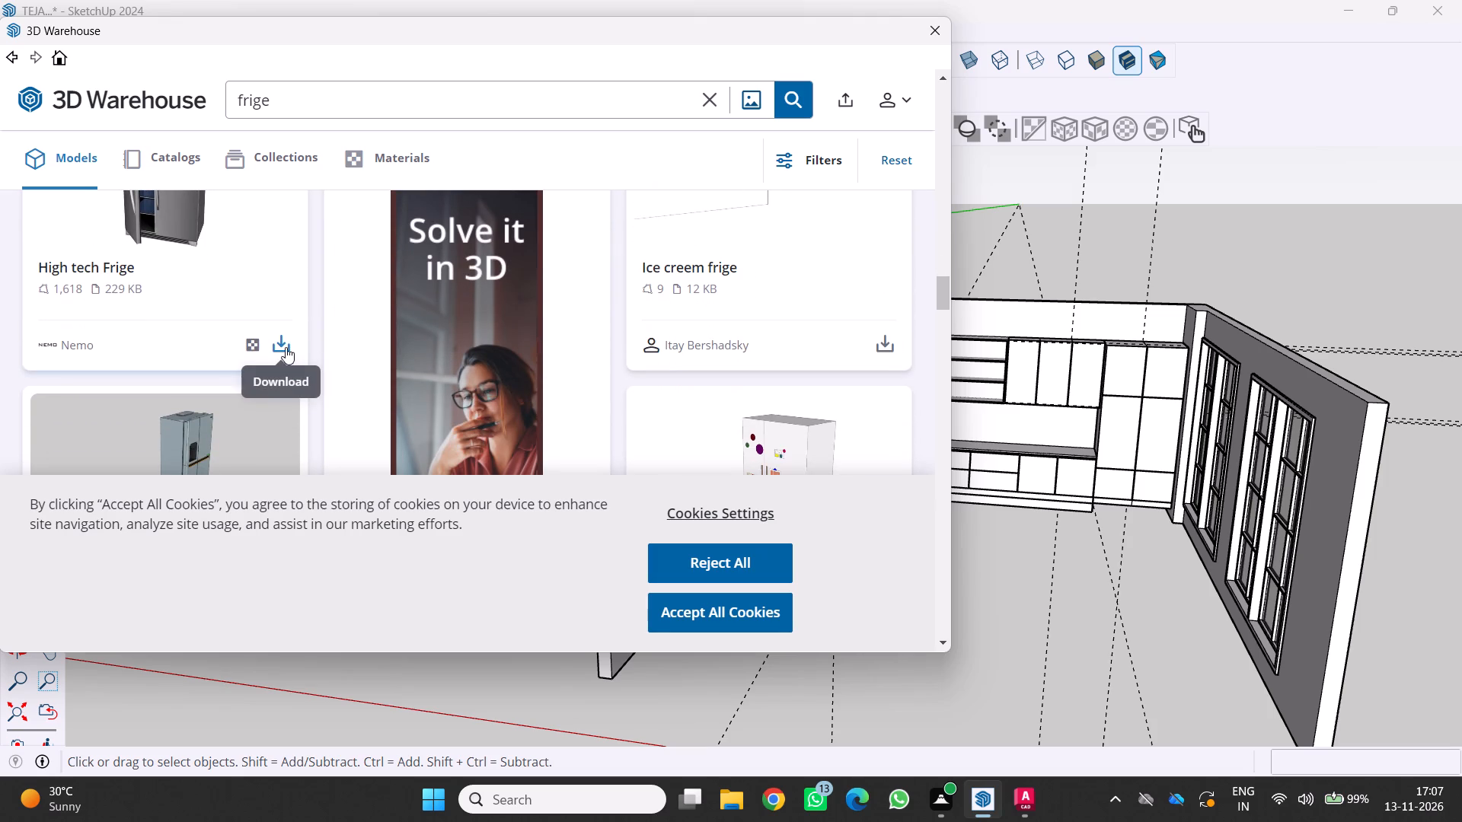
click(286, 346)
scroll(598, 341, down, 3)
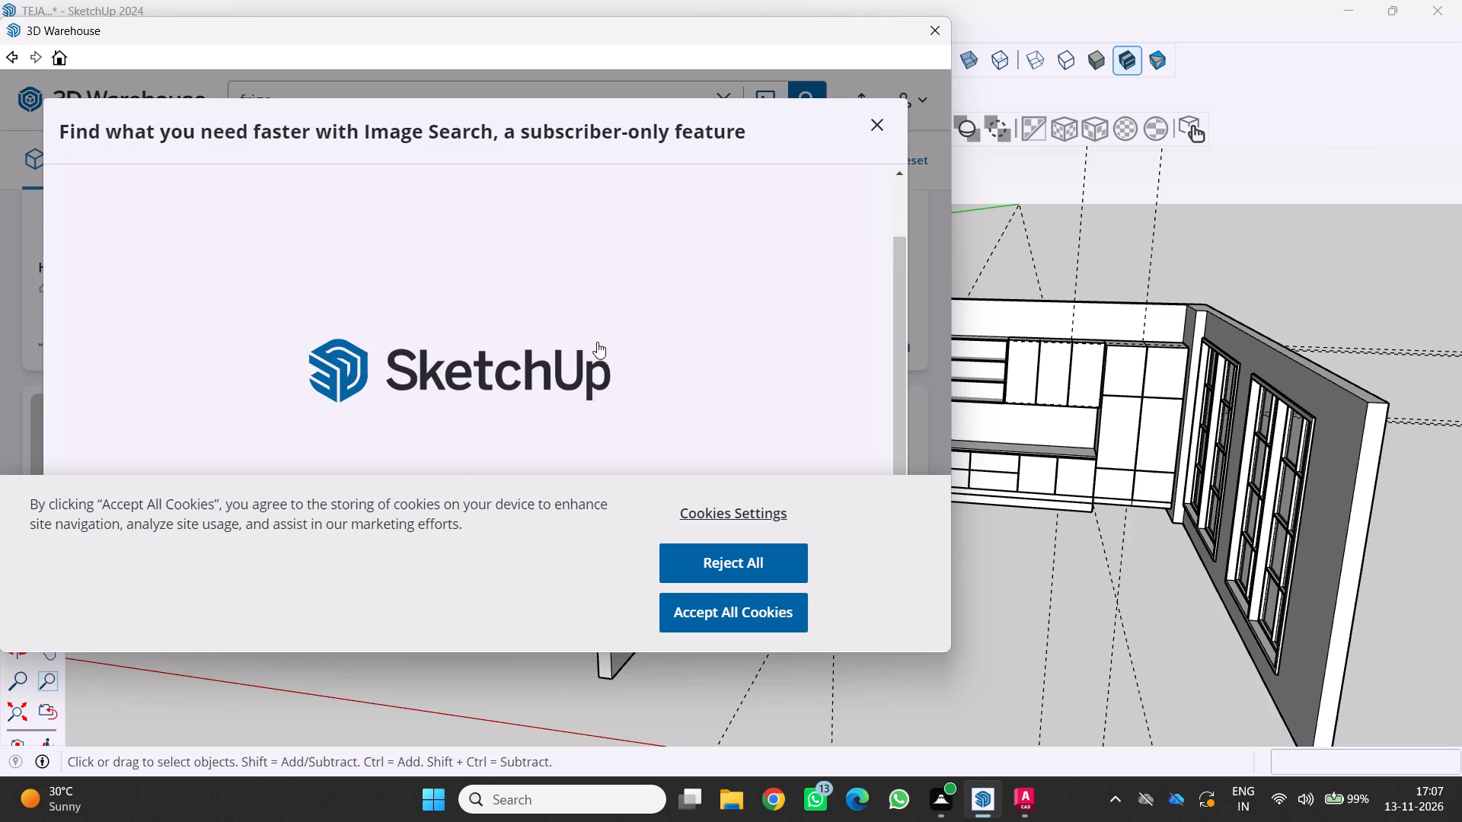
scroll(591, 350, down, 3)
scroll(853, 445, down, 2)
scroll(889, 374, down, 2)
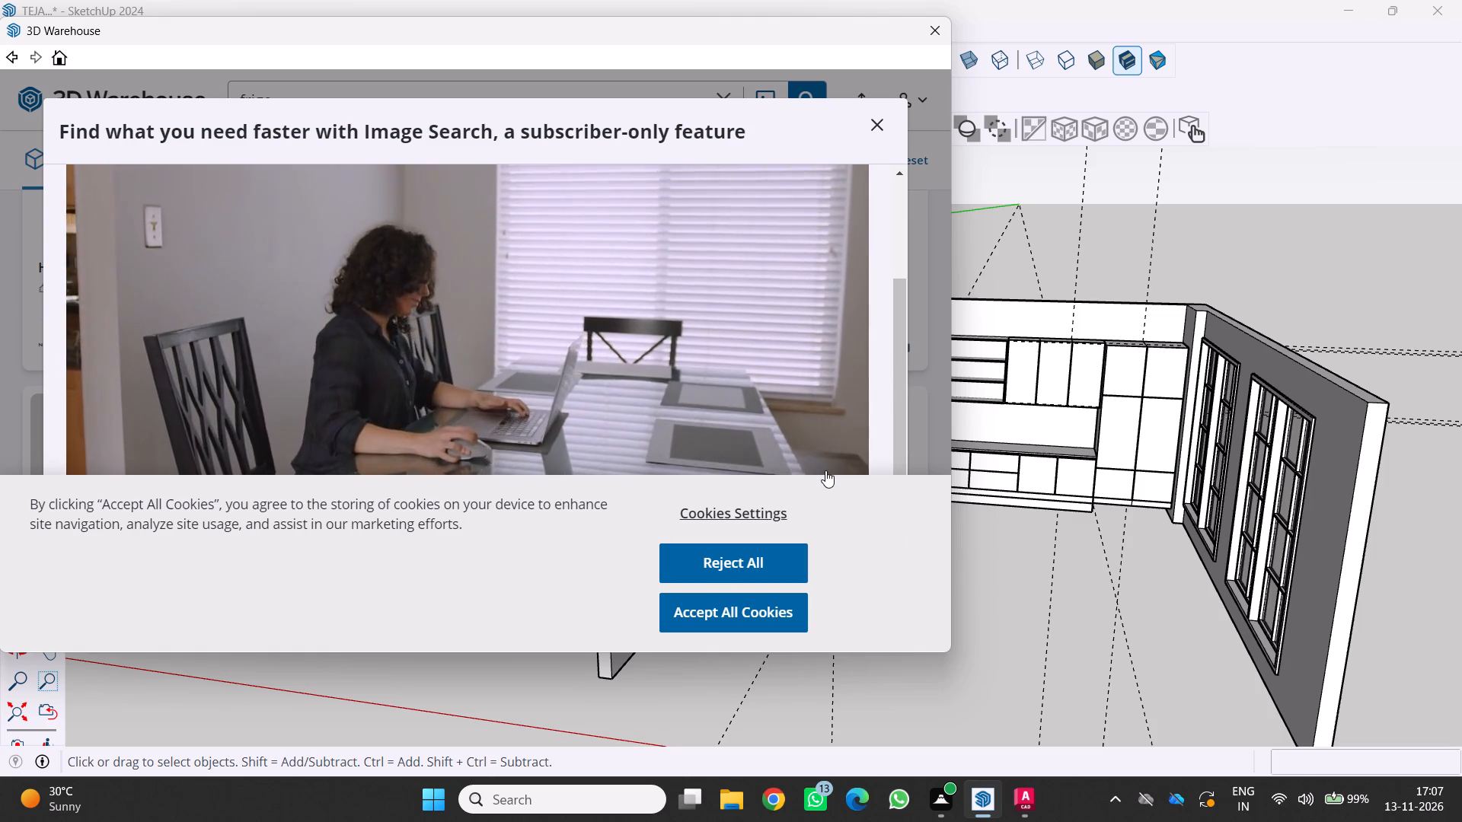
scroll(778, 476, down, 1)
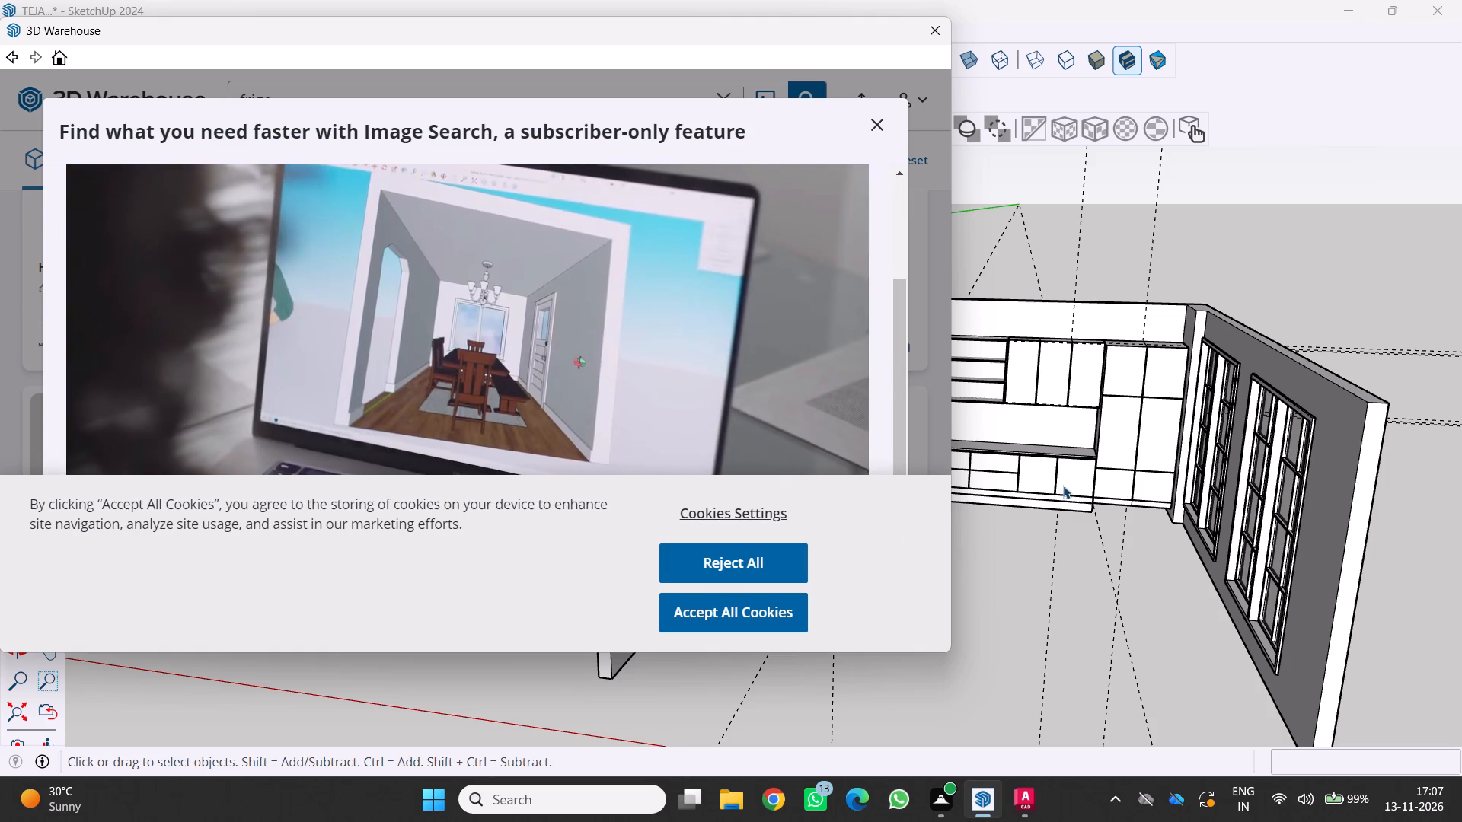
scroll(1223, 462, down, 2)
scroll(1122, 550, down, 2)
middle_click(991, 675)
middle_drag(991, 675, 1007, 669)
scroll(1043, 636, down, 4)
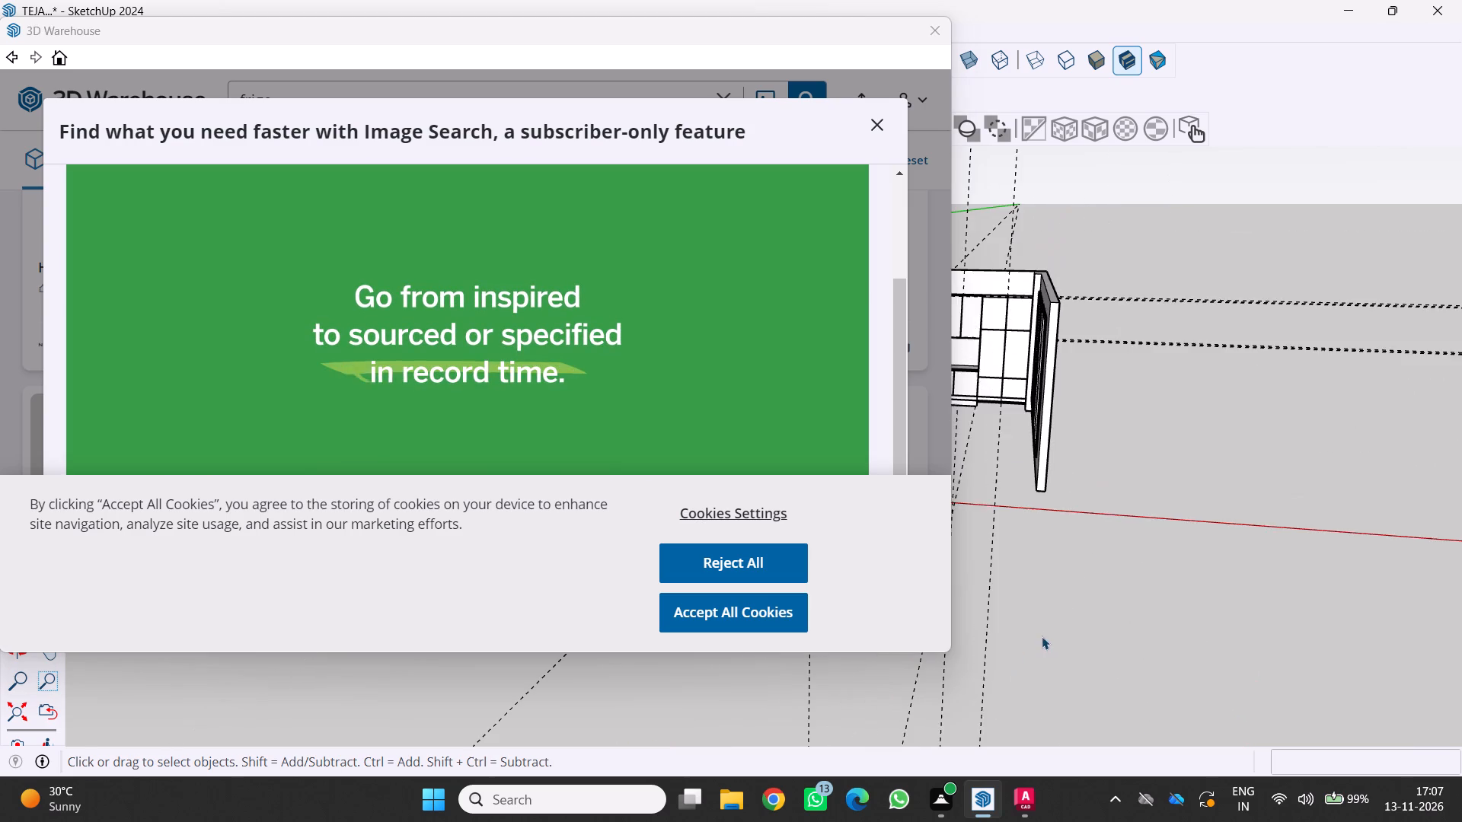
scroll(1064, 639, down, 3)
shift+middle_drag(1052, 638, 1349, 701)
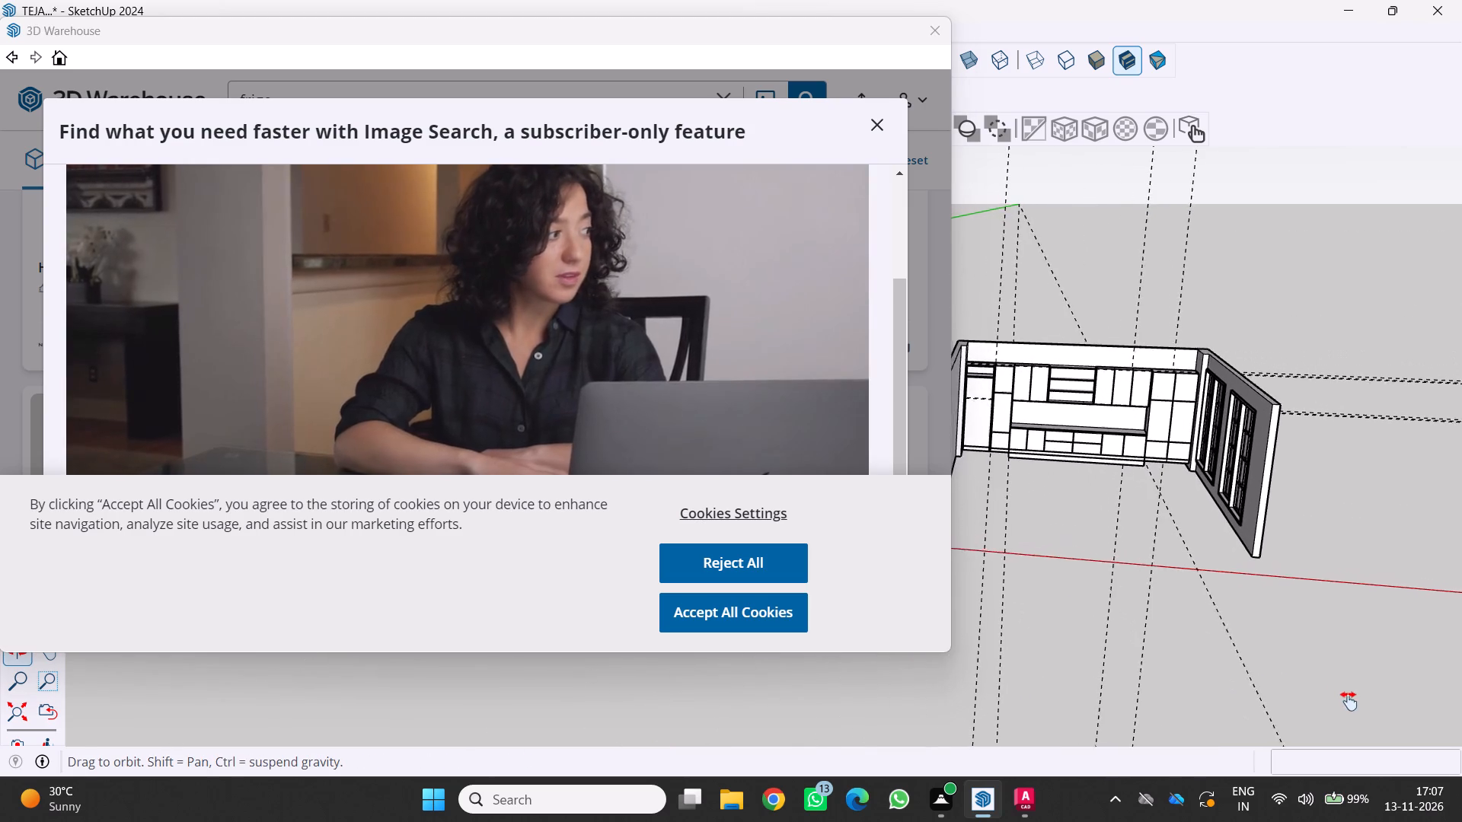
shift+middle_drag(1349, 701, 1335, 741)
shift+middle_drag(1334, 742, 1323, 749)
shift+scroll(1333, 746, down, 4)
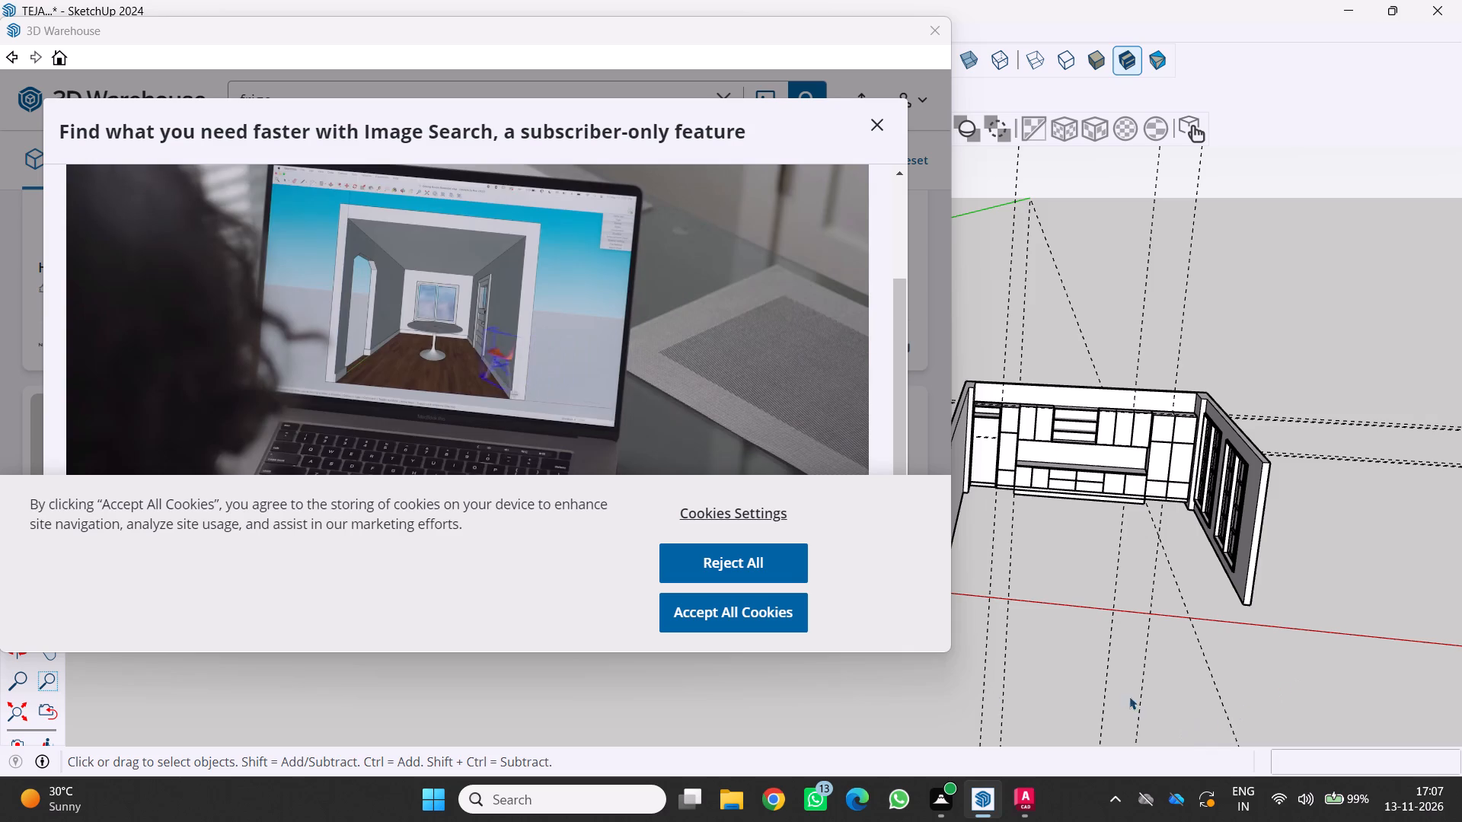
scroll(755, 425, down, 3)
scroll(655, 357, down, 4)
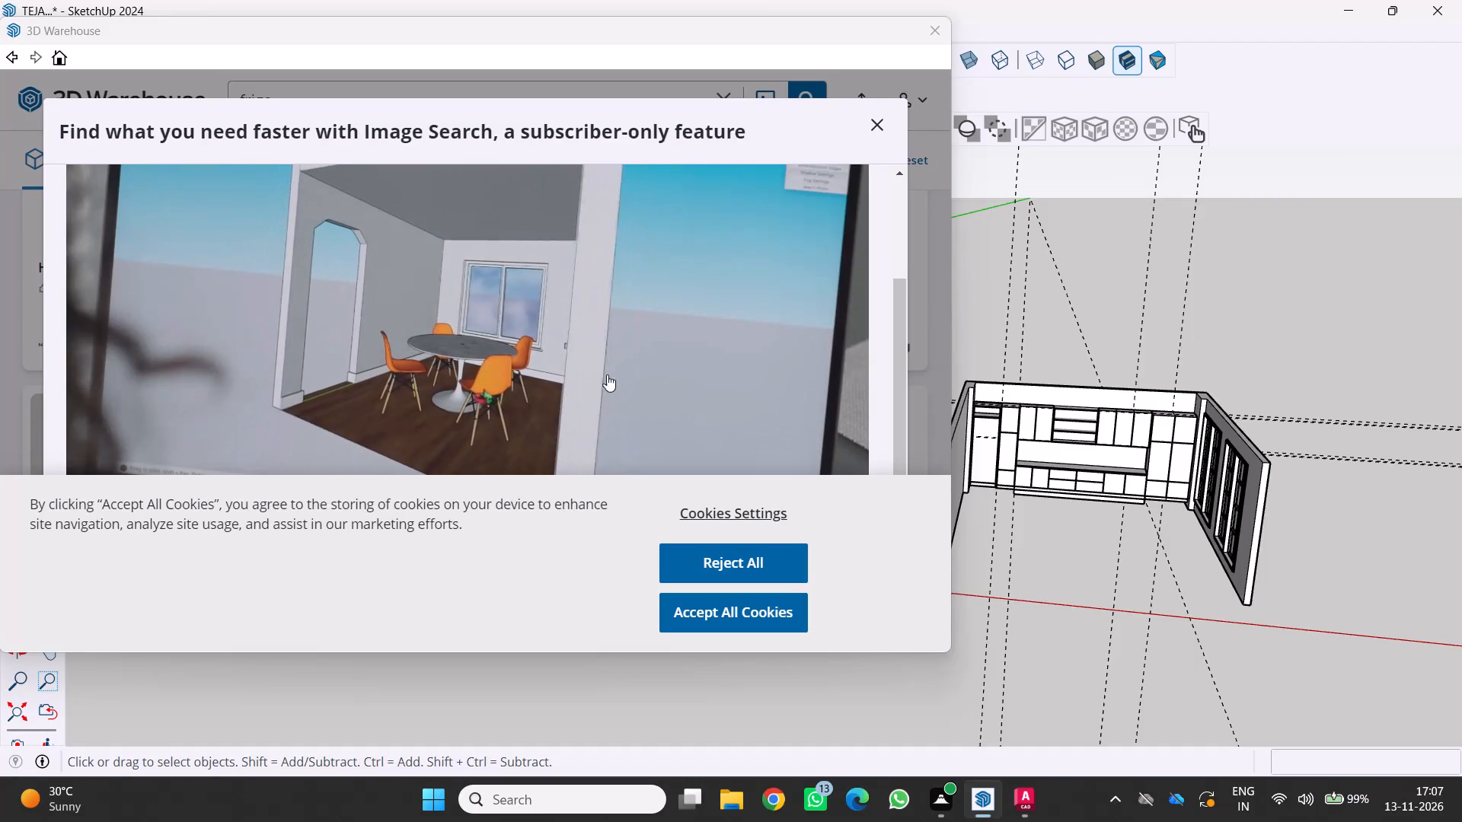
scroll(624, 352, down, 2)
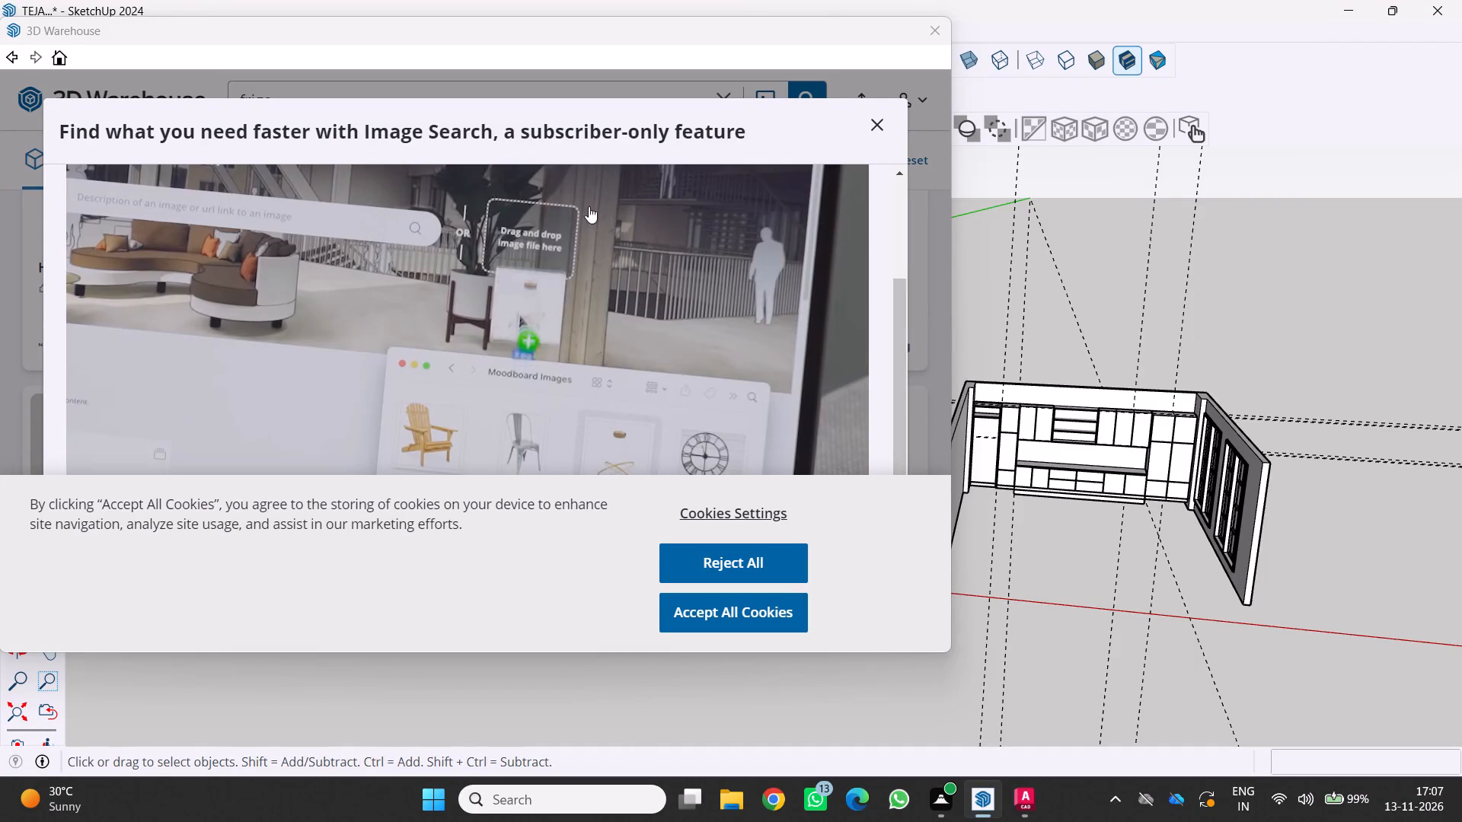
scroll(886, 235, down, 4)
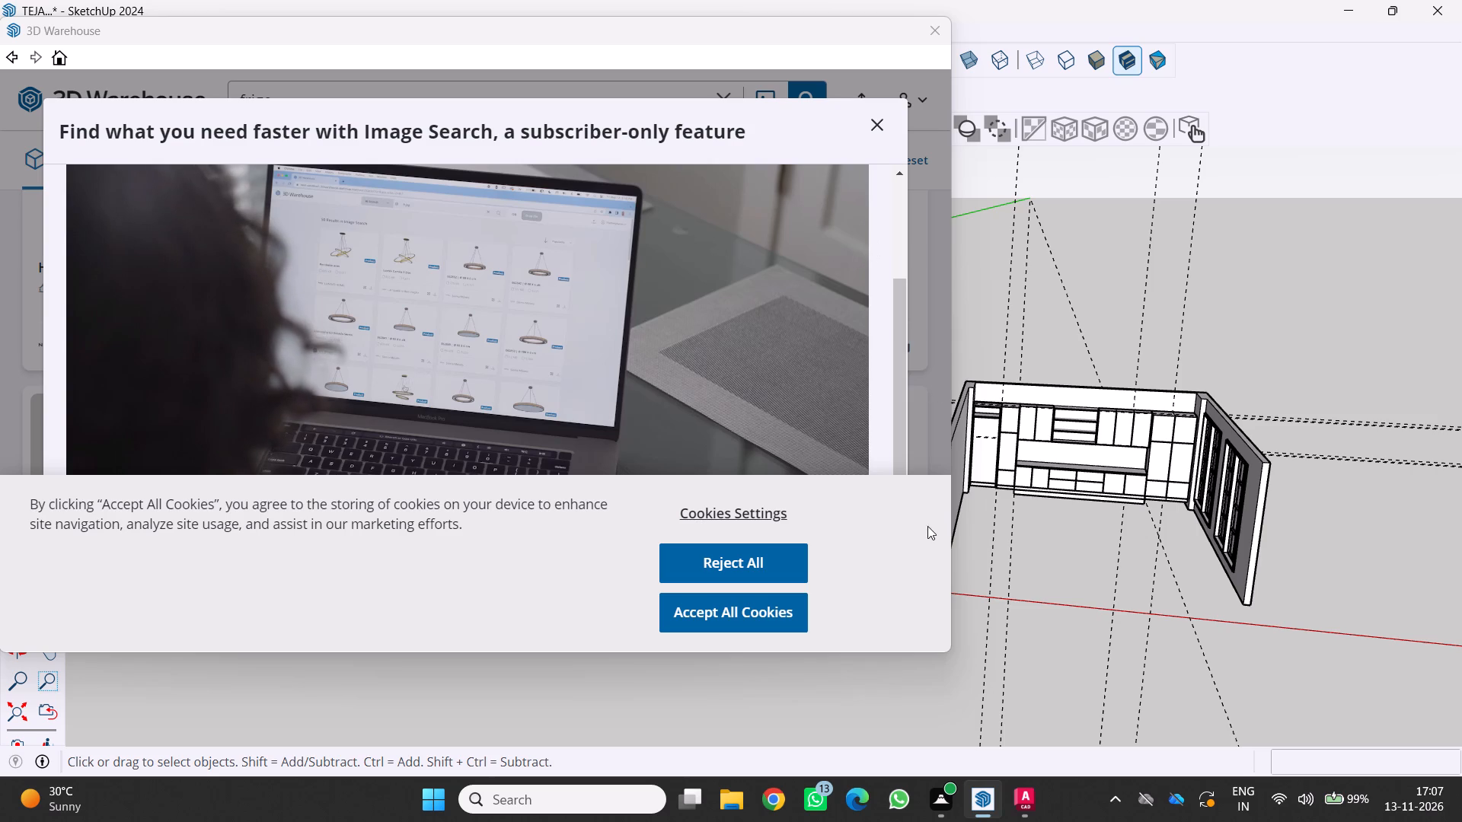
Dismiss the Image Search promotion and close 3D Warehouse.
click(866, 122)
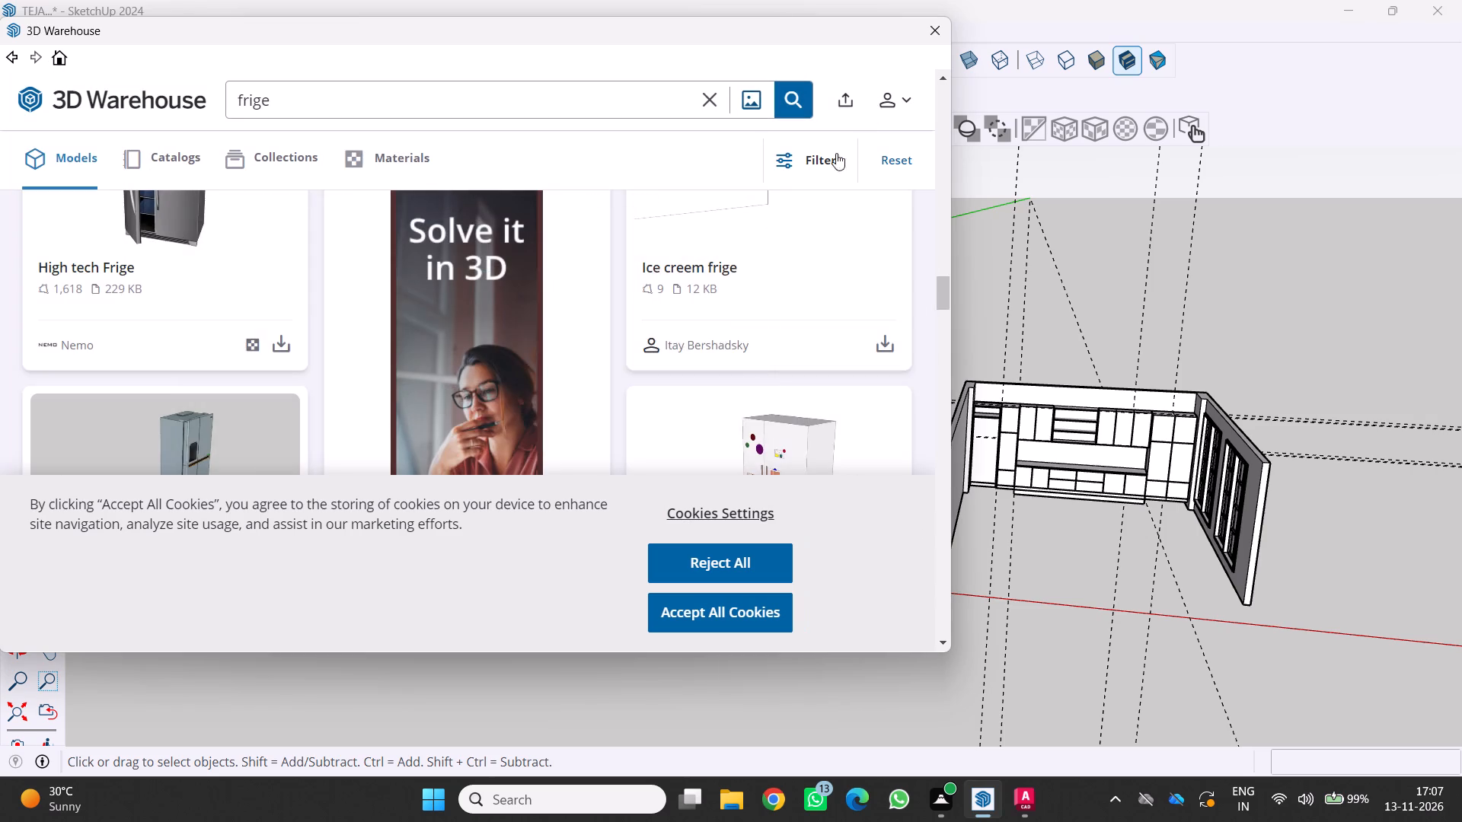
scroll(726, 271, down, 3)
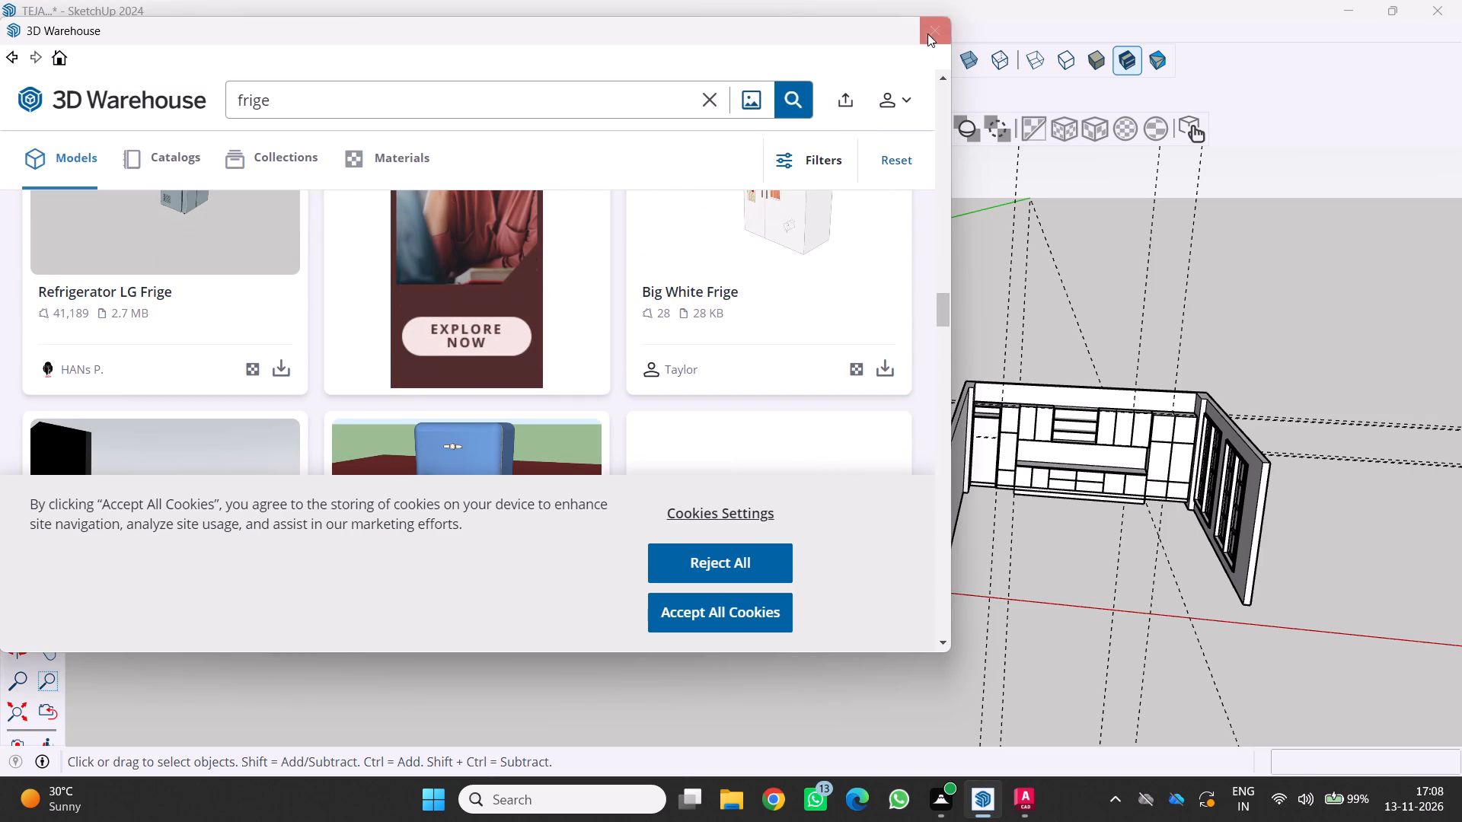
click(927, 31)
Examine the open unit at the end of the wardrobe wall, next to the plain side wall.
scroll(720, 291, down, 2)
middle_drag(711, 302, 626, 307)
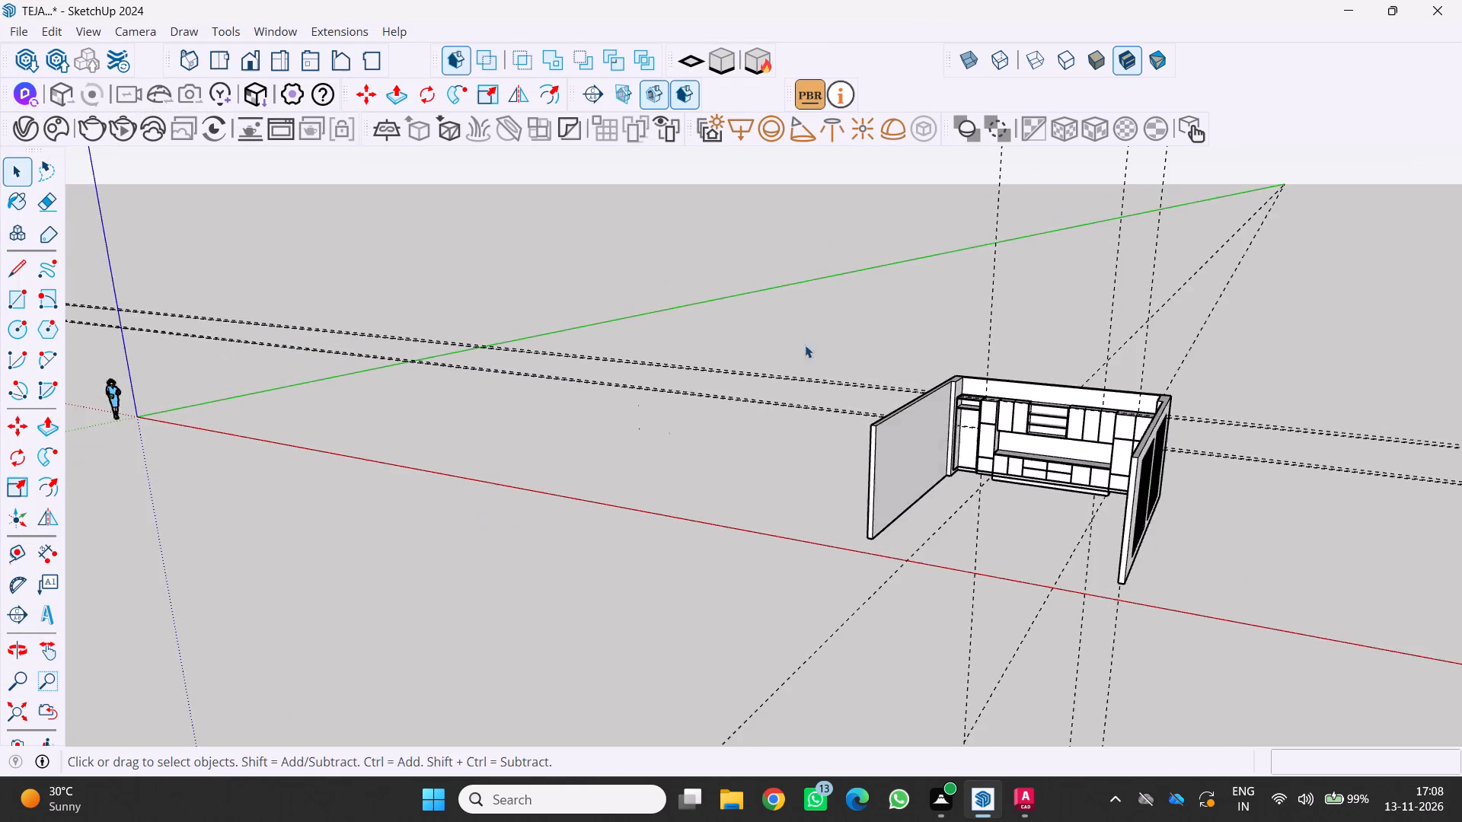
scroll(850, 360, up, 4)
middle_drag(957, 384, 1122, 304)
scroll(883, 441, up, 11)
middle_drag(1112, 470, 870, 510)
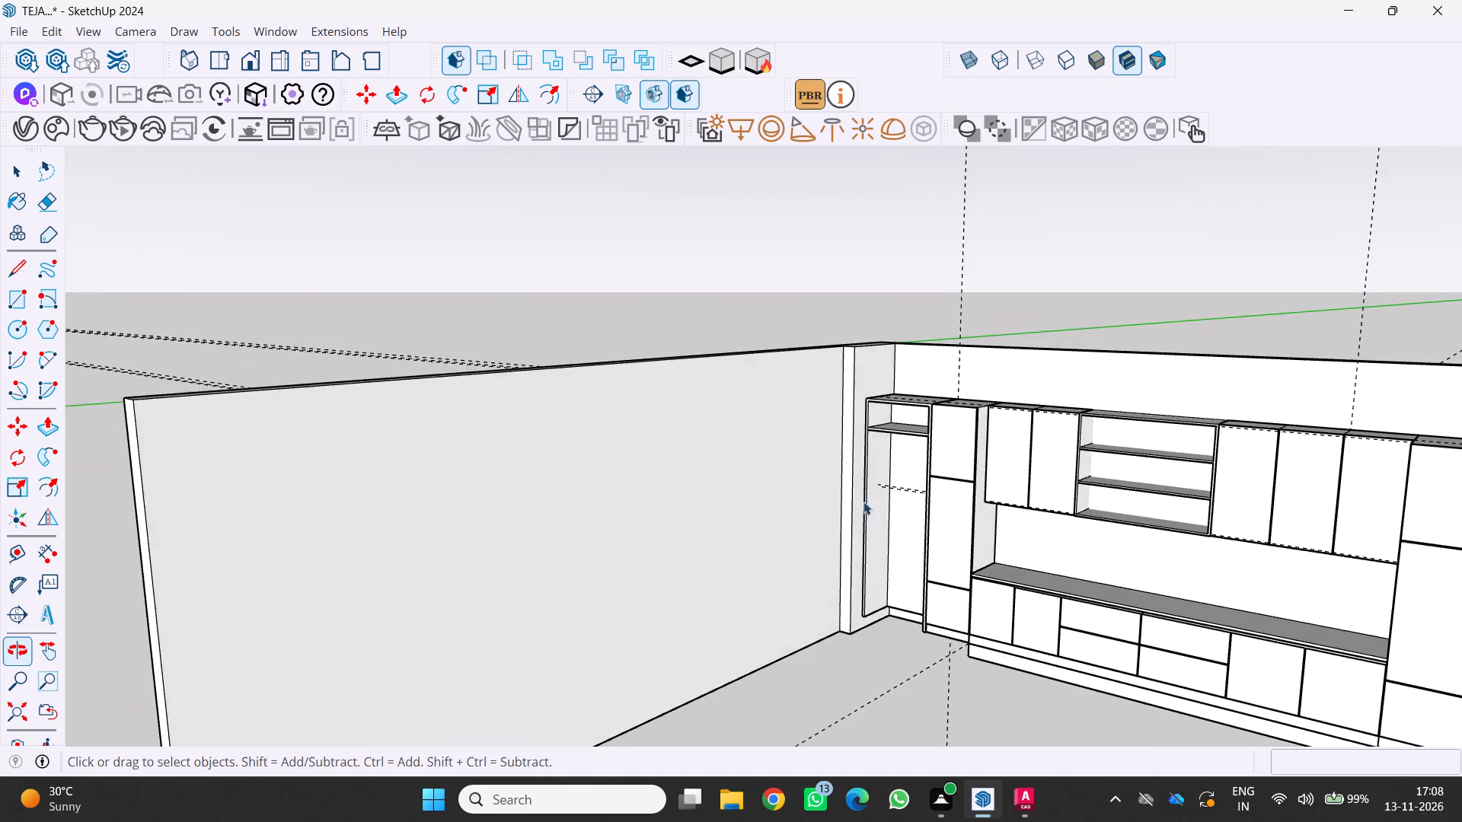
Reopen 3D Warehouse and search its models for frige again.
scroll(863, 501, down, 6)
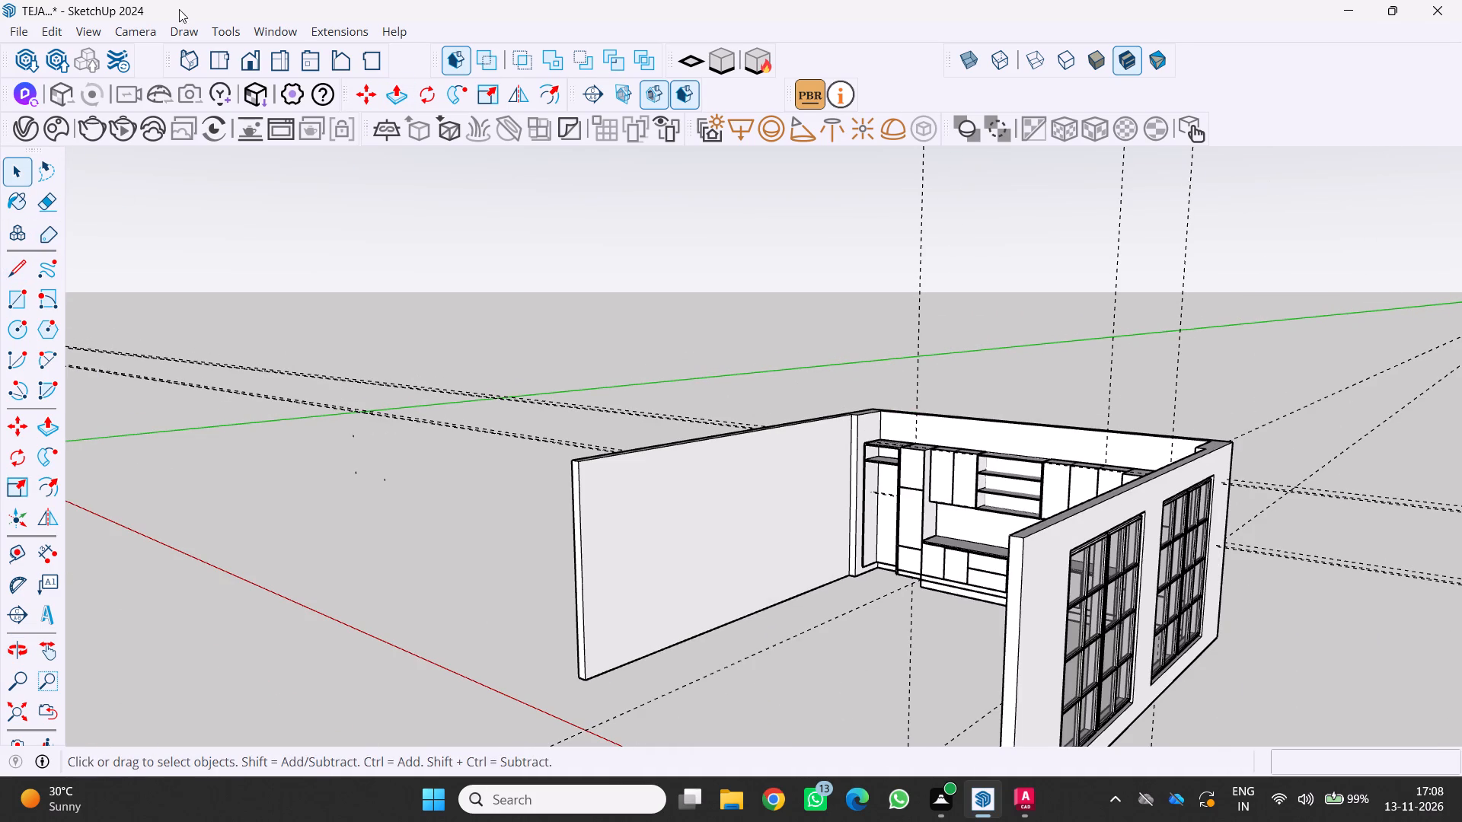
click(272, 33)
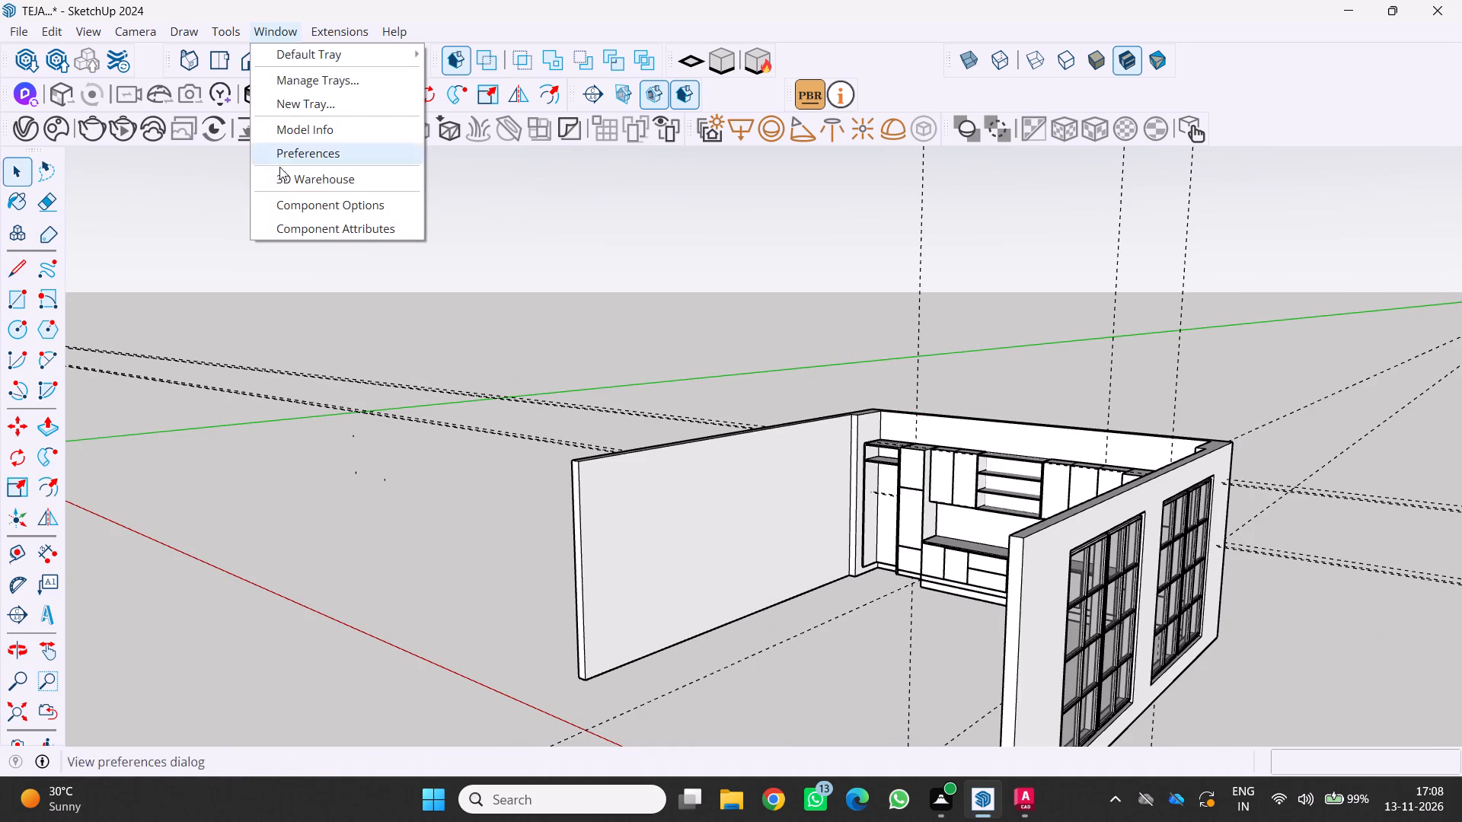
click(289, 183)
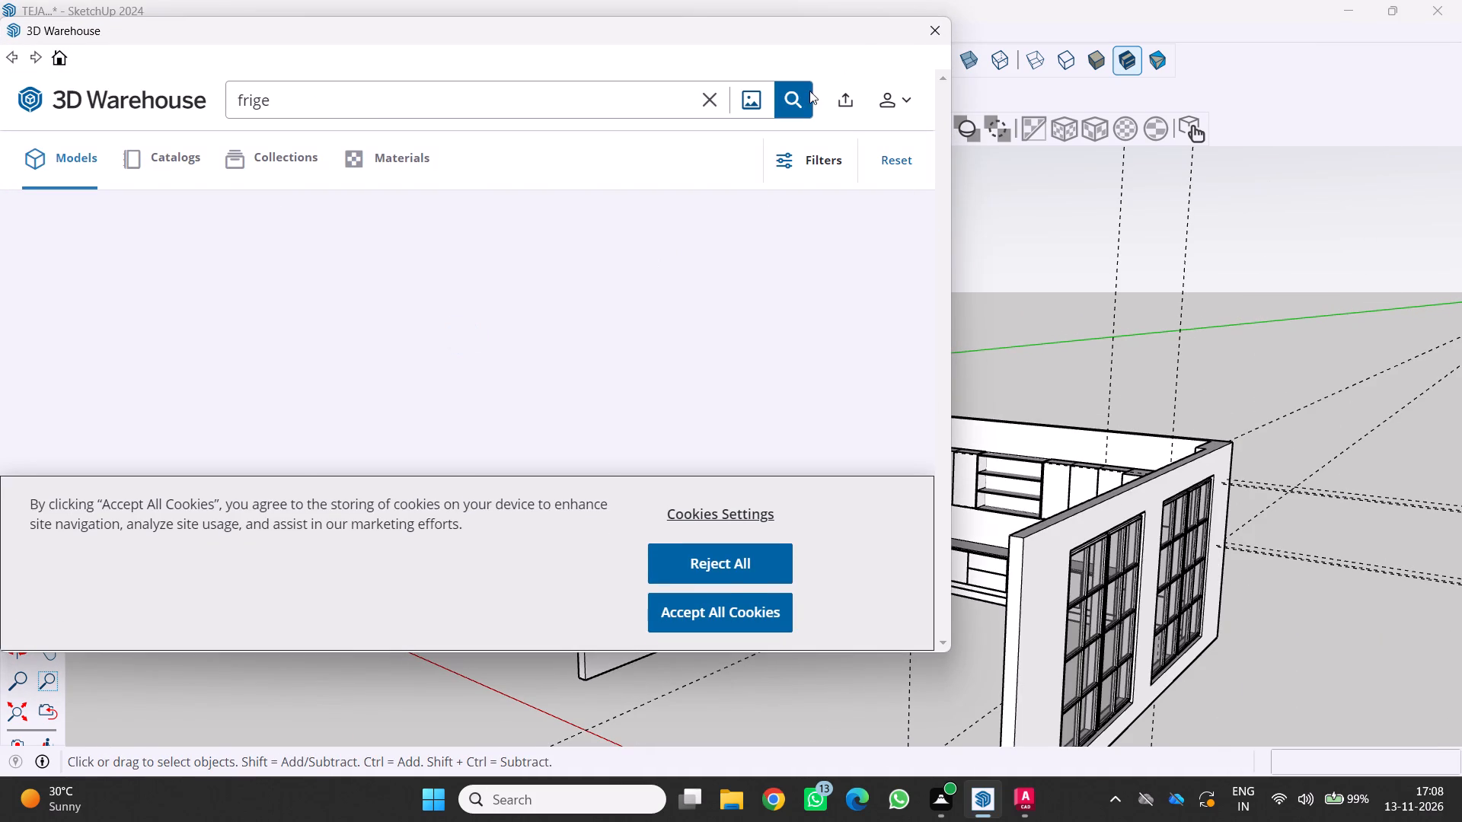
click(796, 103)
Find the 229 KB High tech Frige in the search results and load it directly into the model.
scroll(653, 331, down, 4)
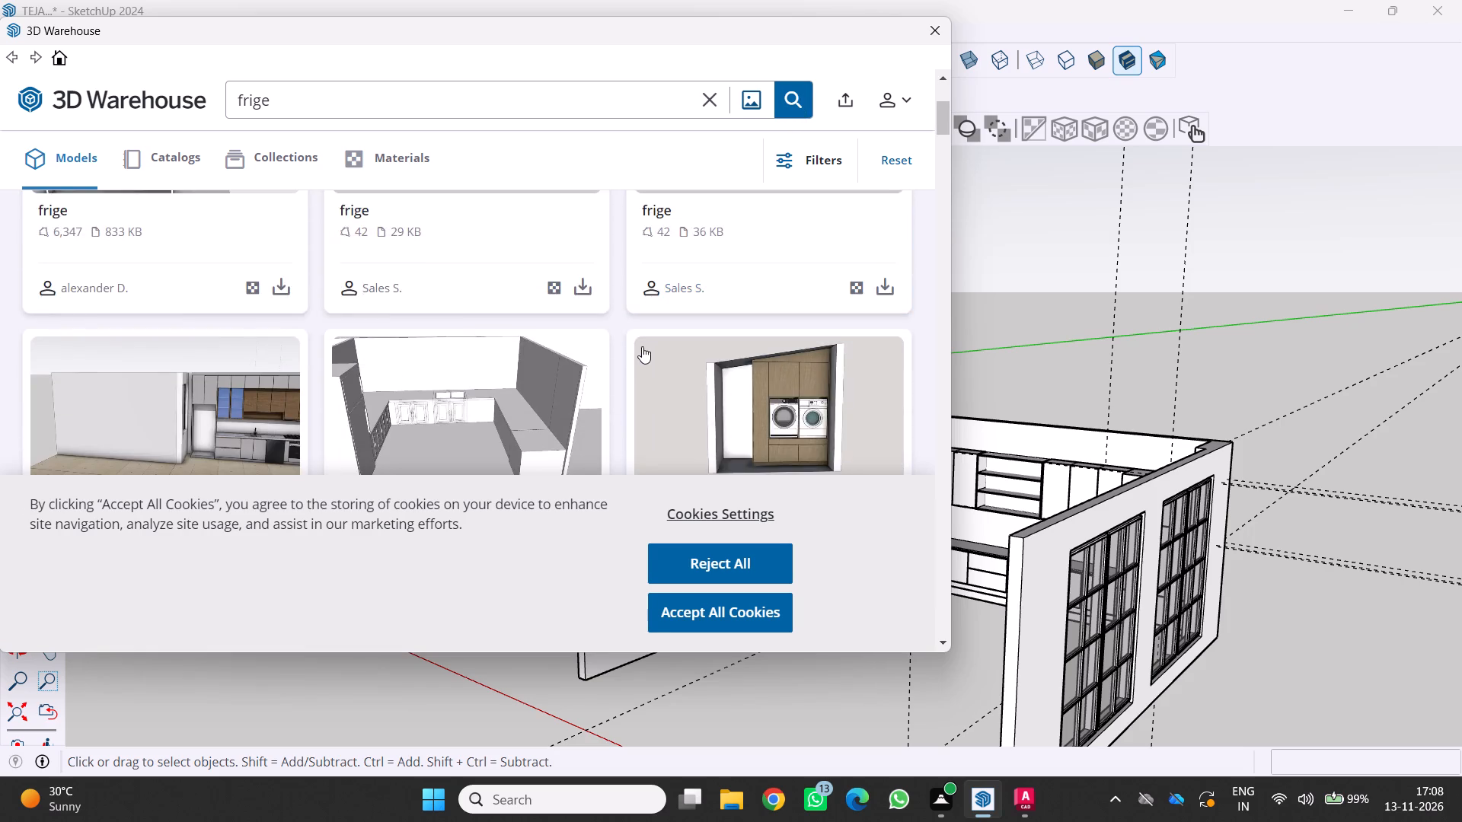
scroll(642, 346, down, 9)
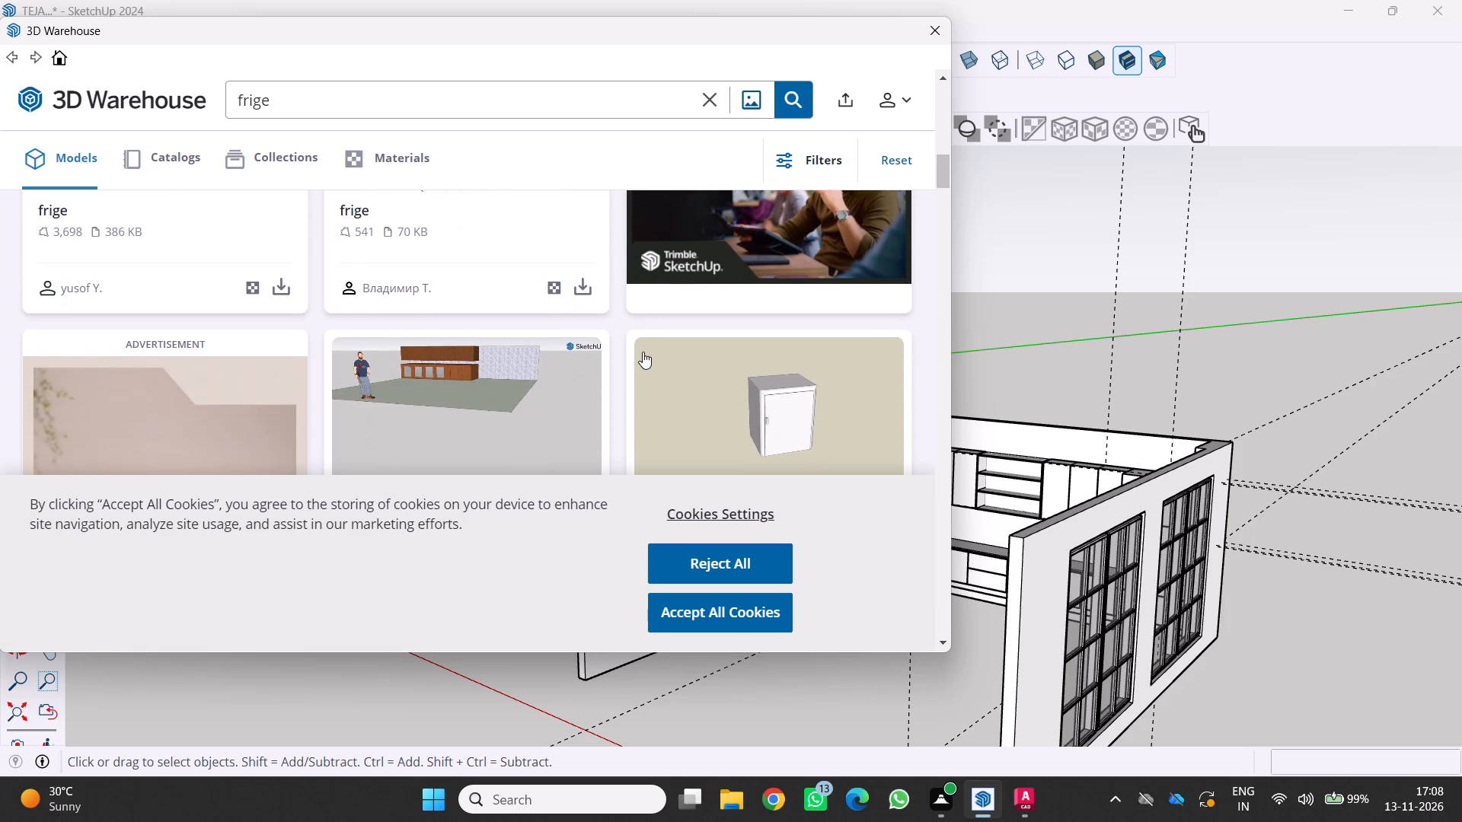
scroll(608, 360, up, 2)
scroll(365, 365, down, 2)
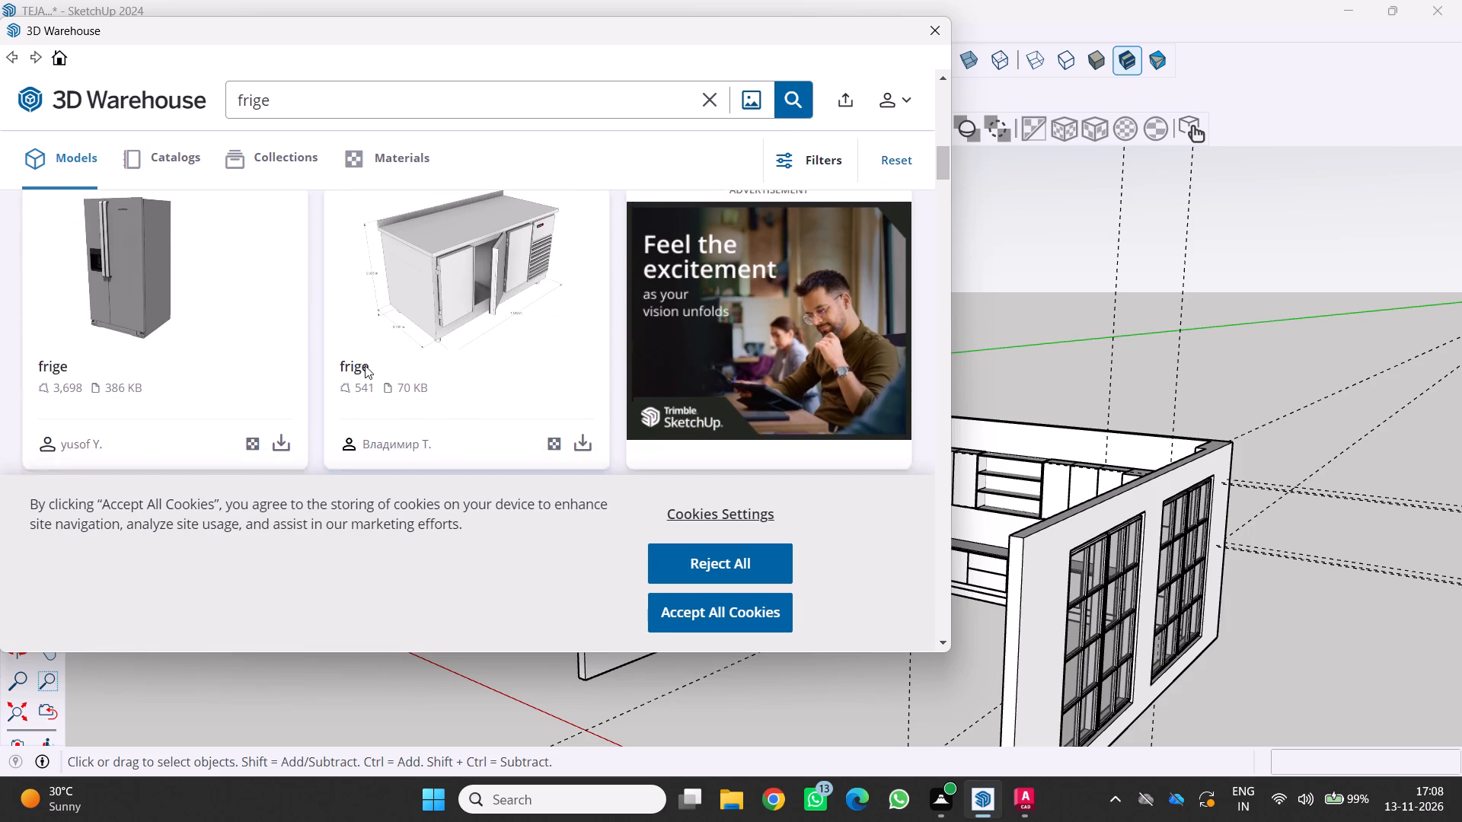
scroll(365, 365, down, 13)
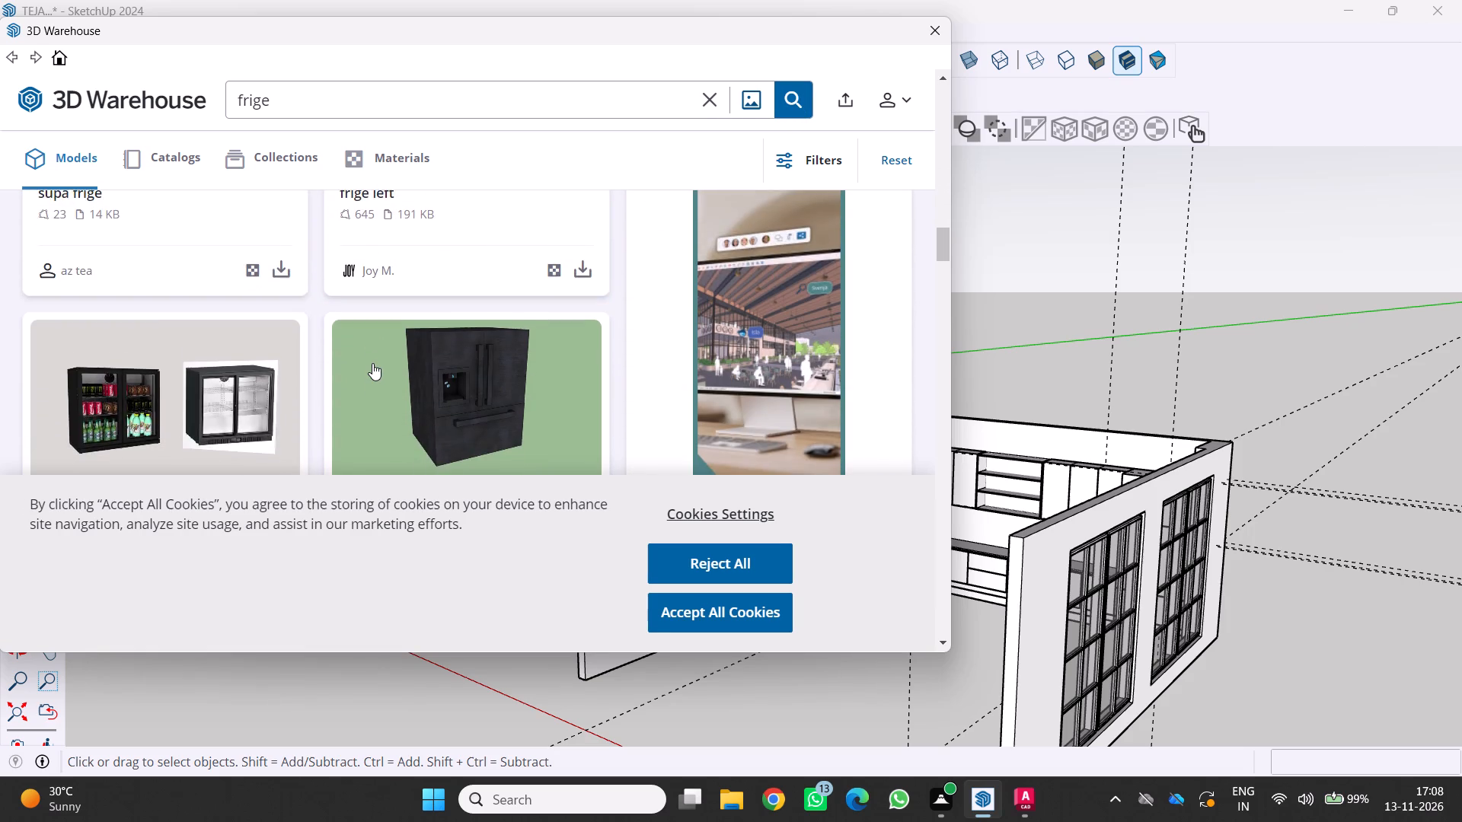
scroll(372, 363, down, 7)
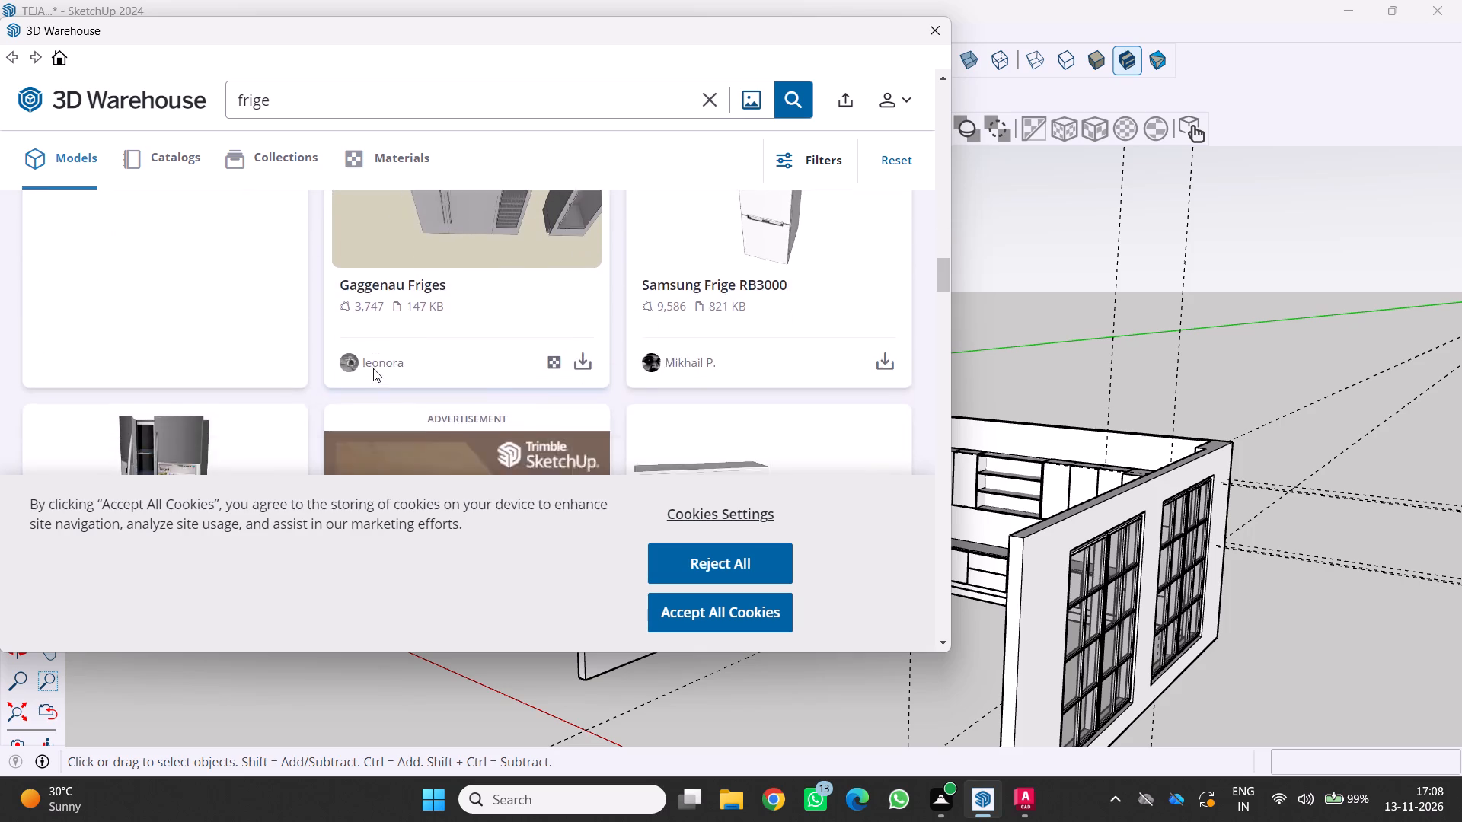
scroll(373, 368, down, 2)
click(286, 340)
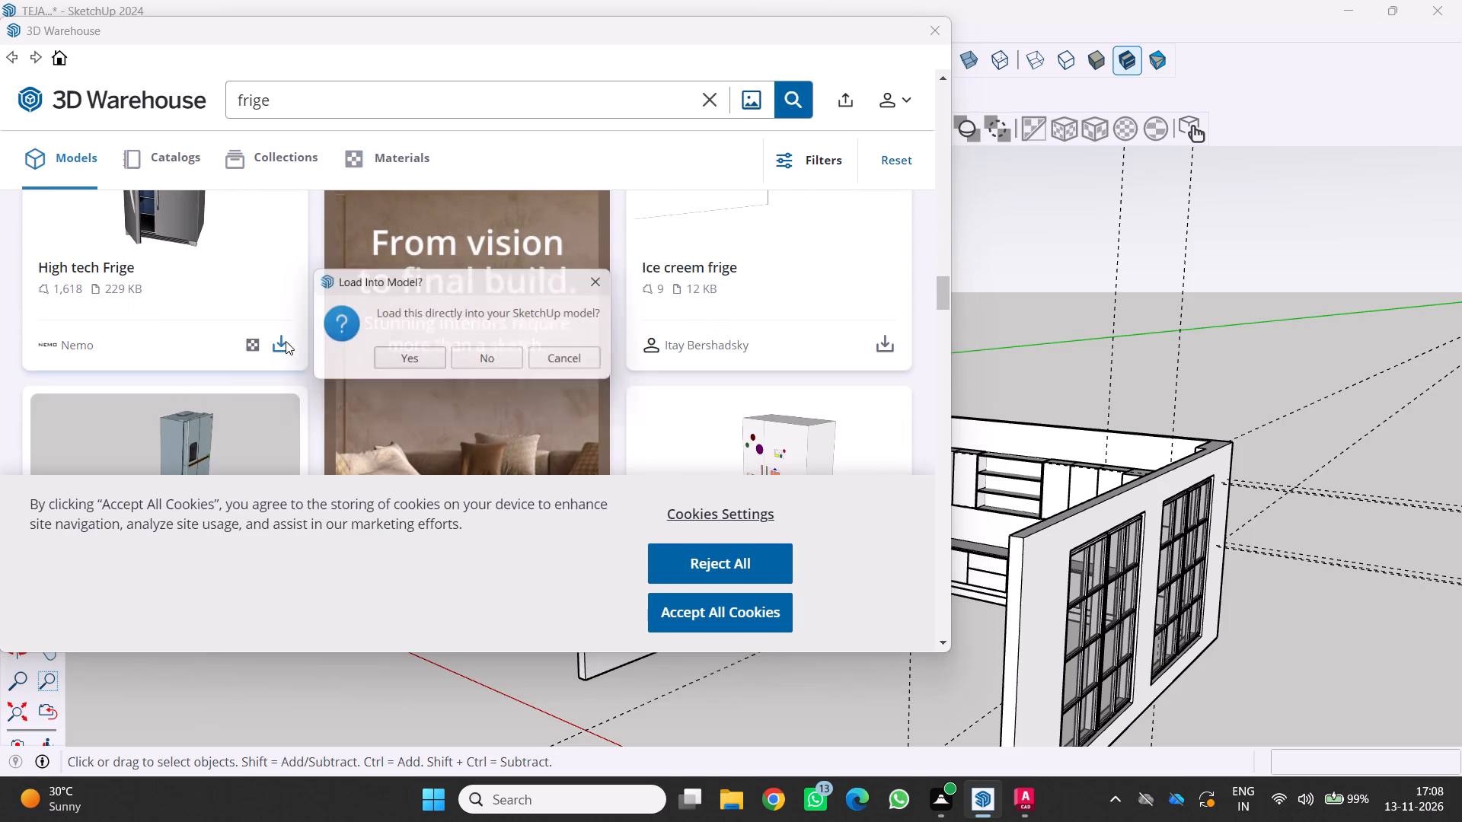
click(387, 371)
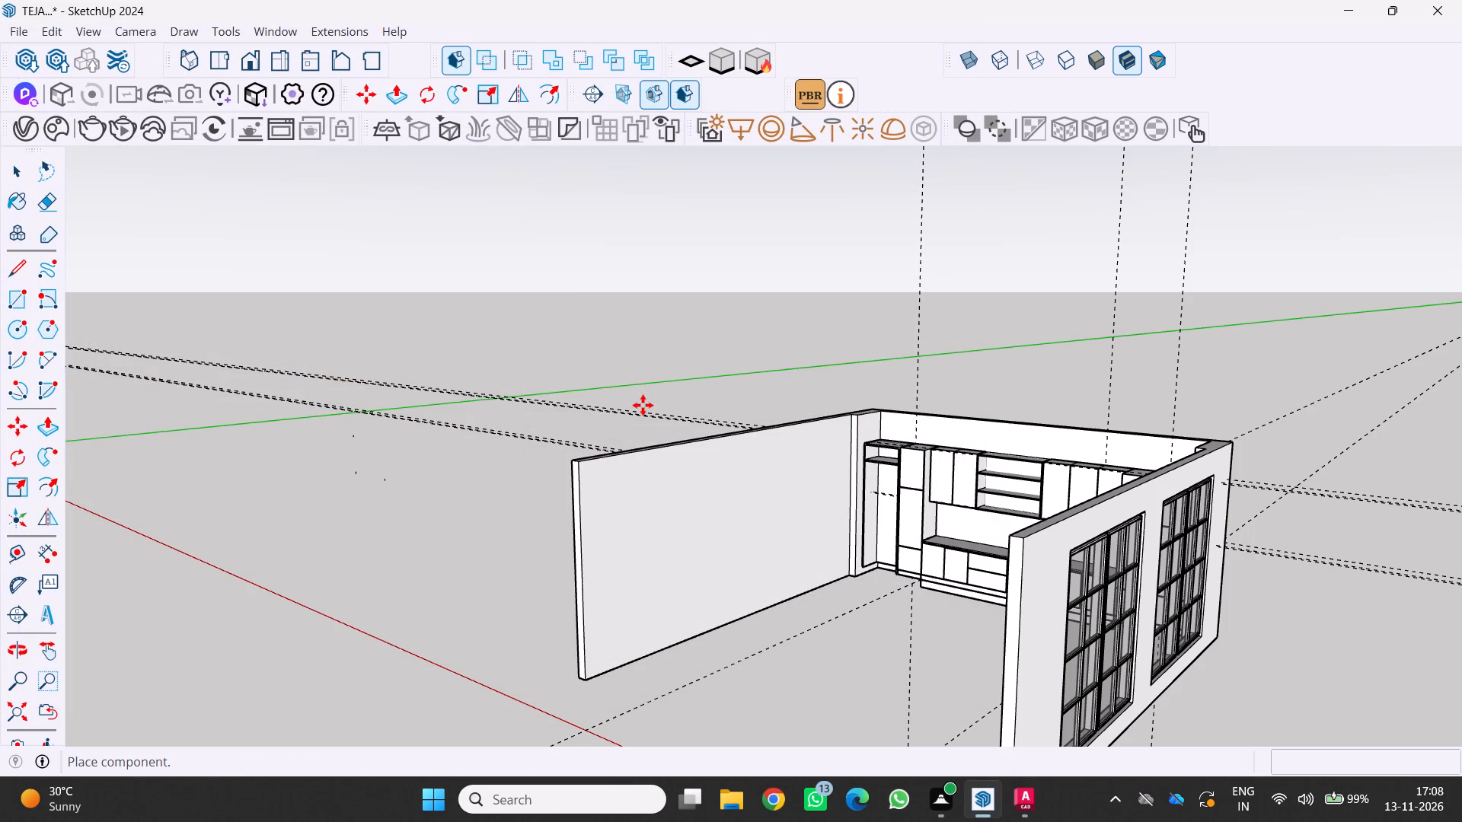
Place the High tech Frige component on the open ground outside the room, beyond the plain side wall.
scroll(841, 502, up, 1)
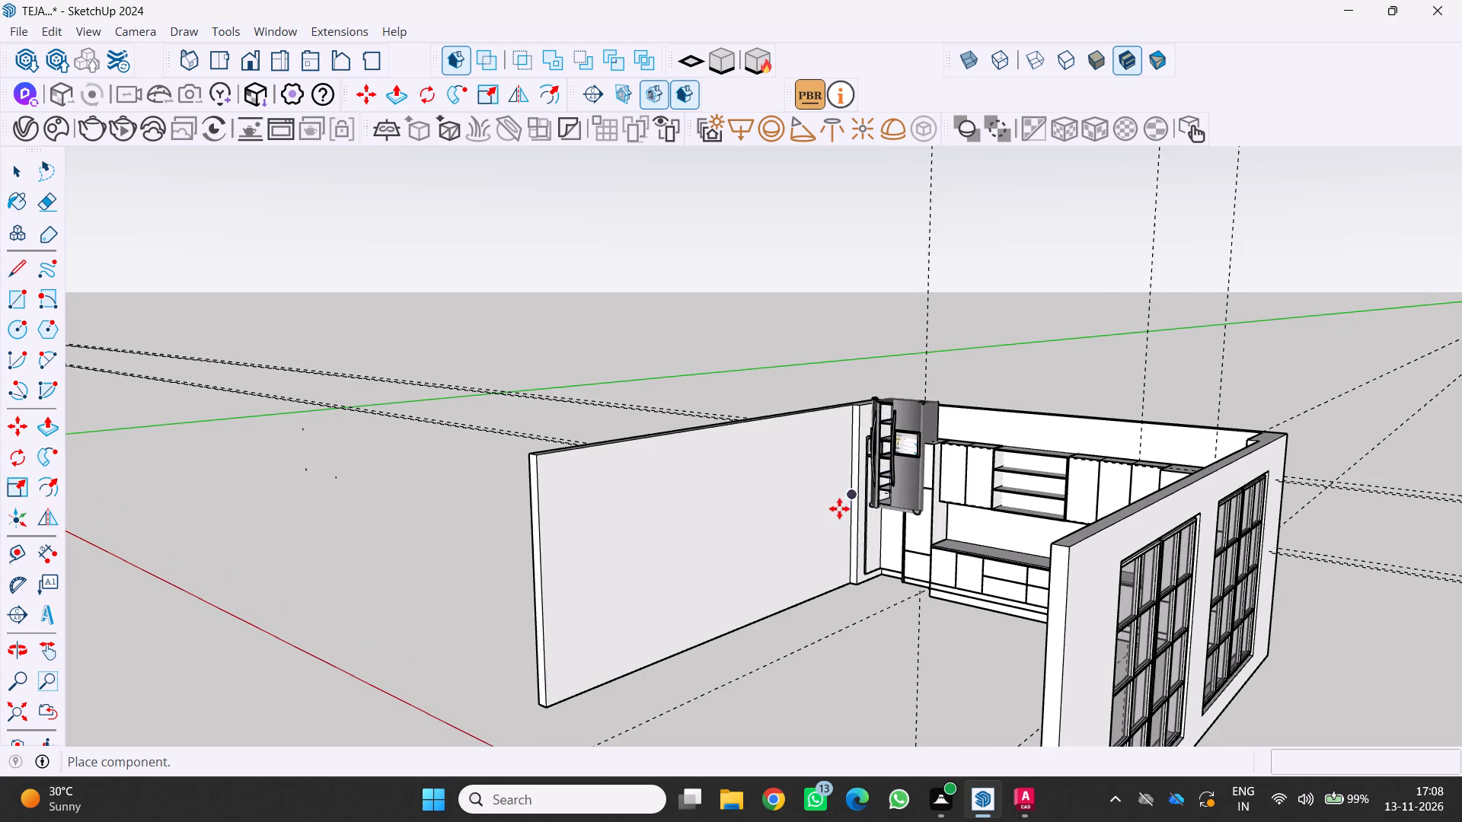
scroll(830, 545, up, 11)
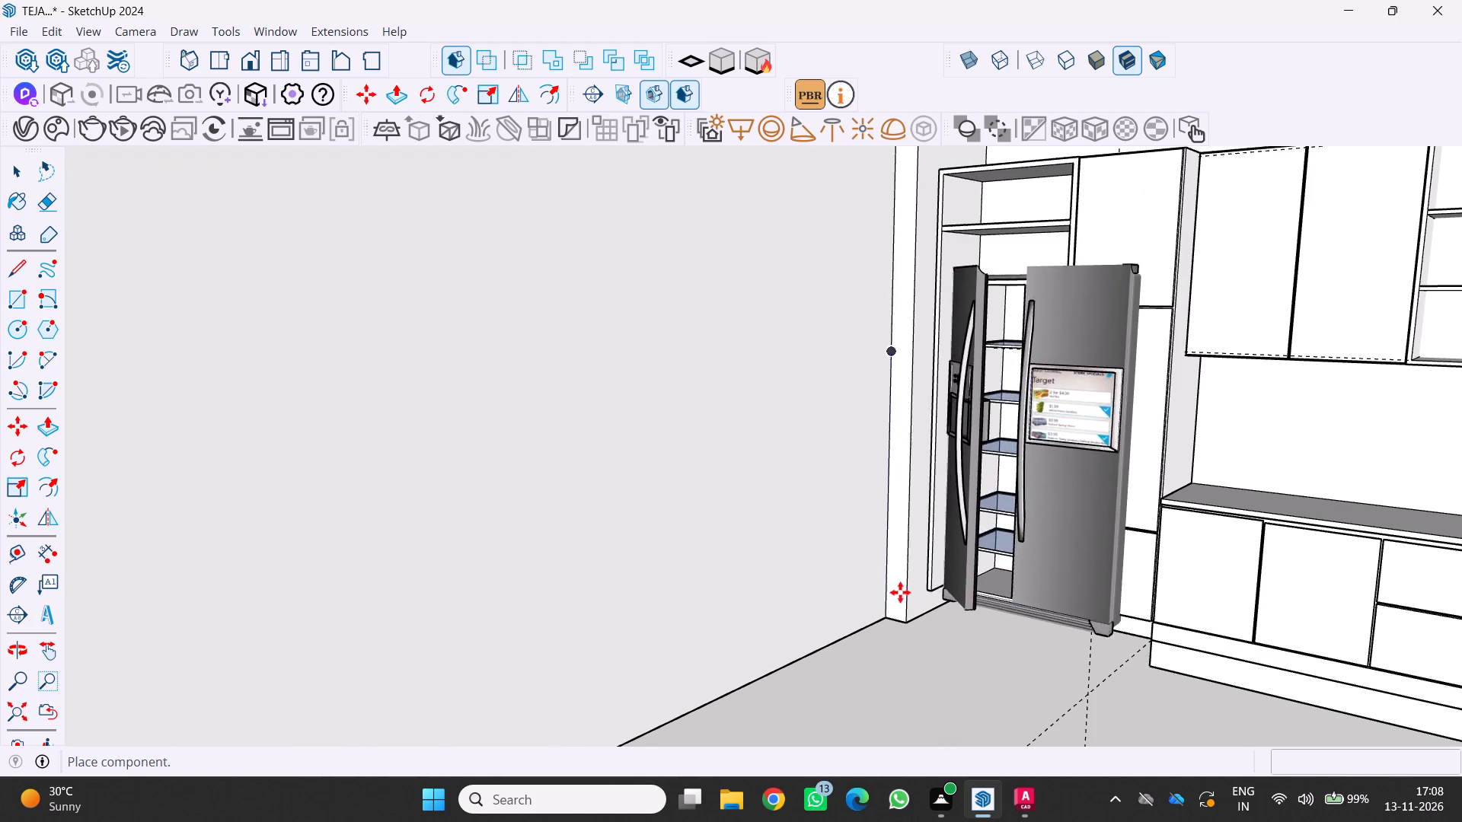
scroll(901, 592, up, 7)
scroll(800, 562, down, 11)
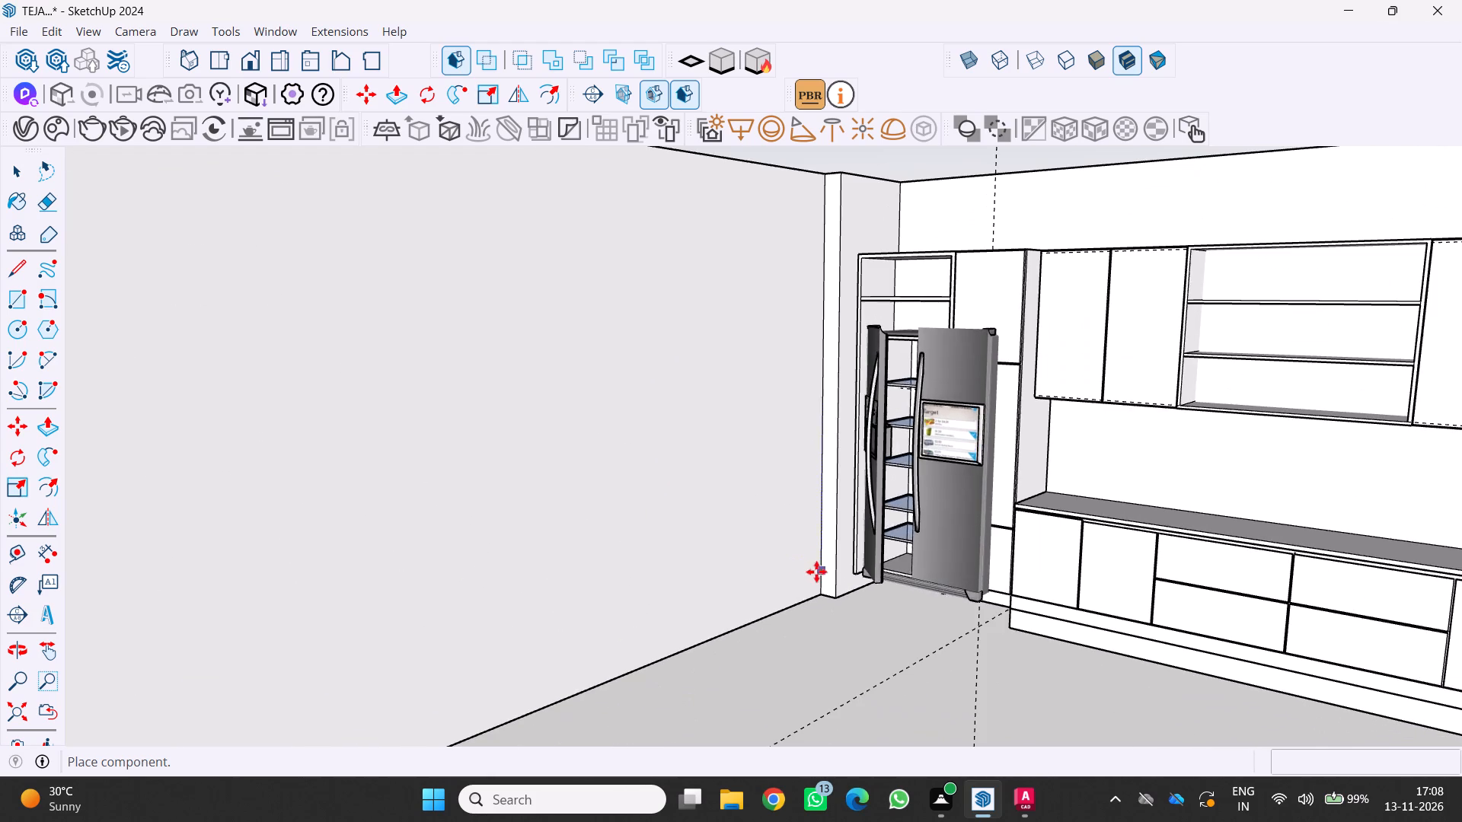
scroll(775, 561, down, 7)
middle_drag(761, 577, 835, 610)
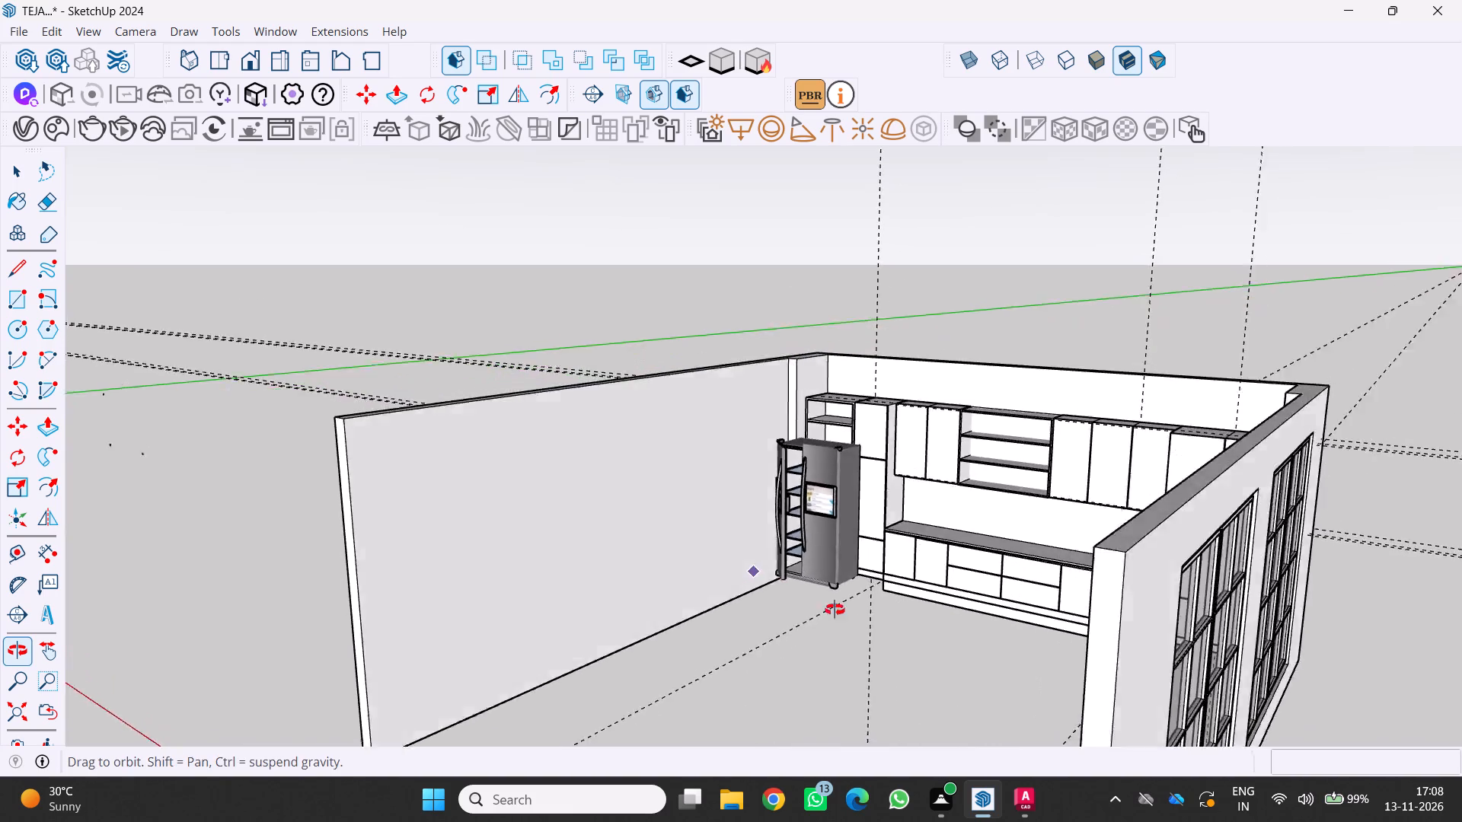
middle_drag(835, 610, 902, 621)
scroll(750, 588, down, 4)
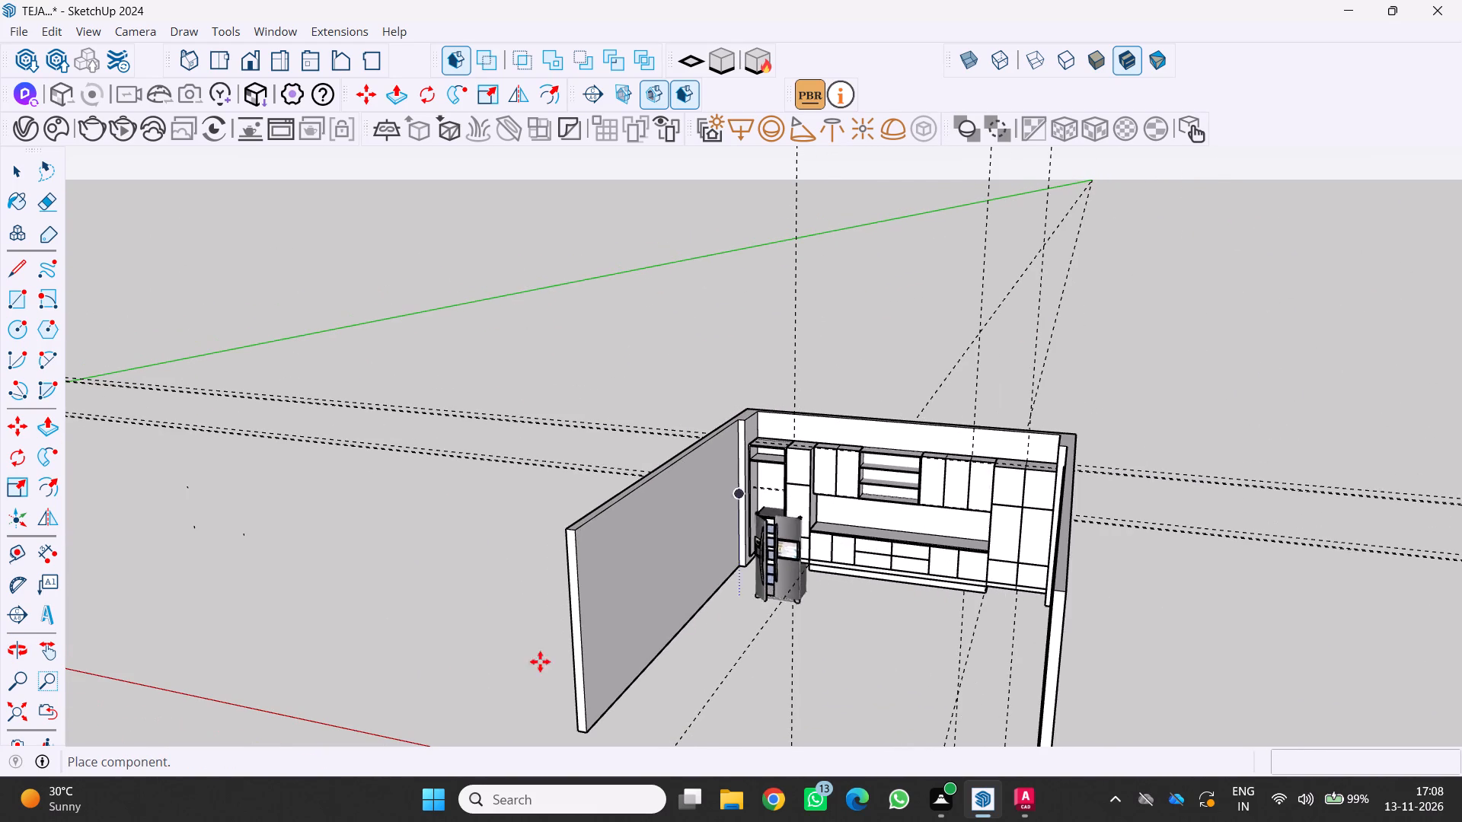
click(365, 658)
Scale down the placed refrigerator, lowering its height from the top.
middle_drag(405, 668, 569, 663)
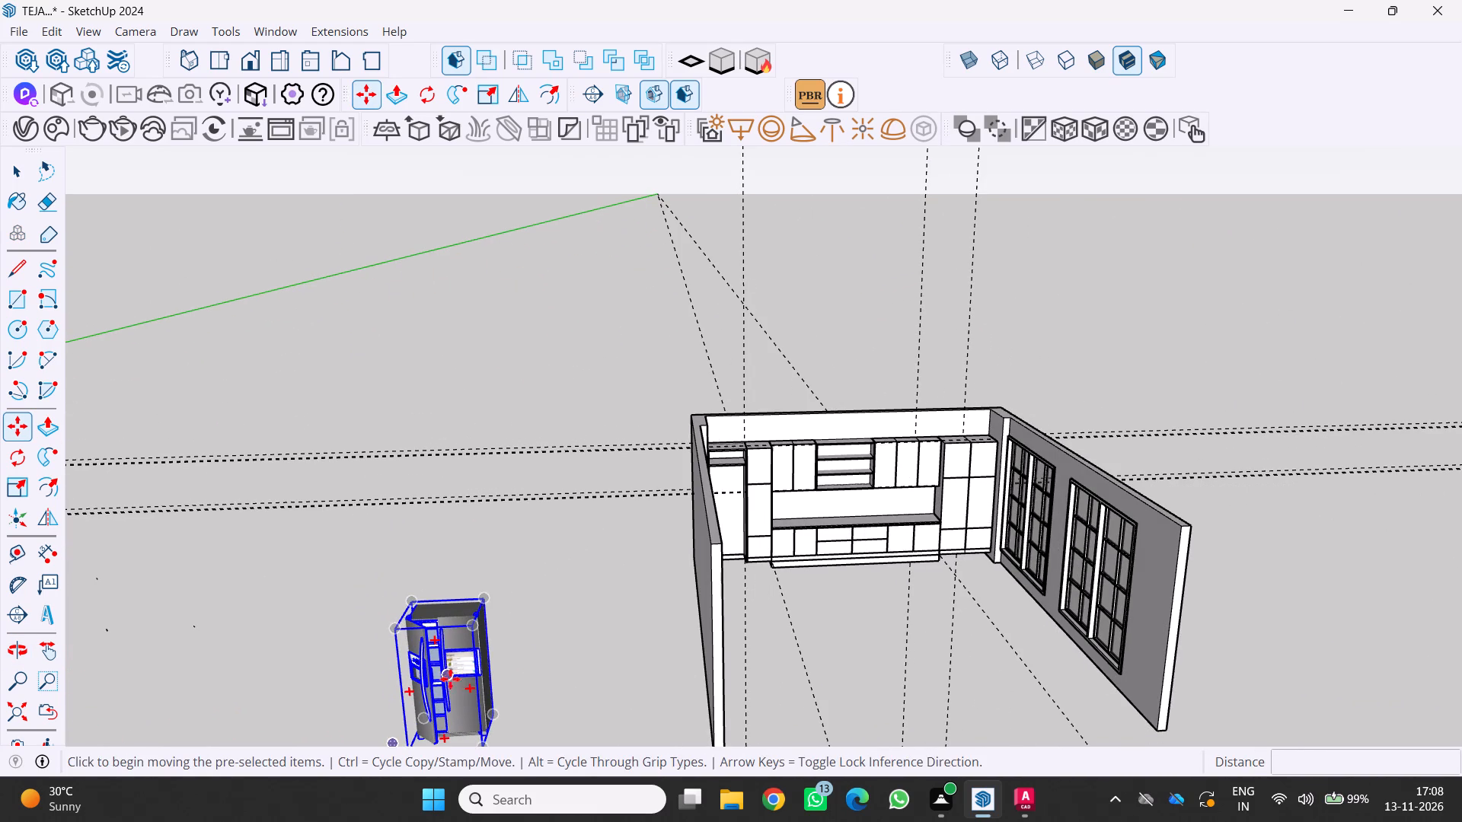
key(s)
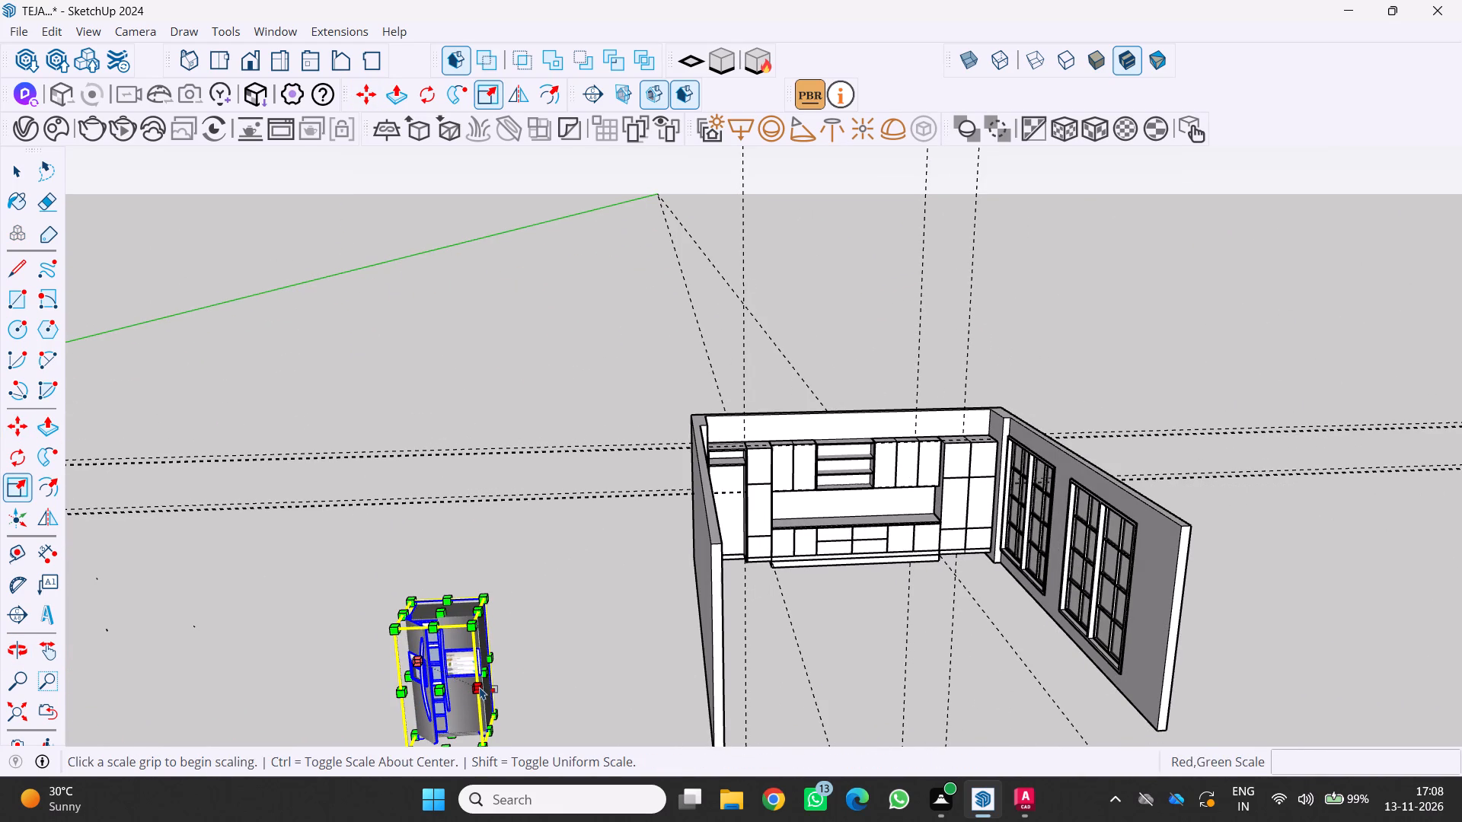
click(480, 687)
key(Escape)
scroll(490, 676, up, 3)
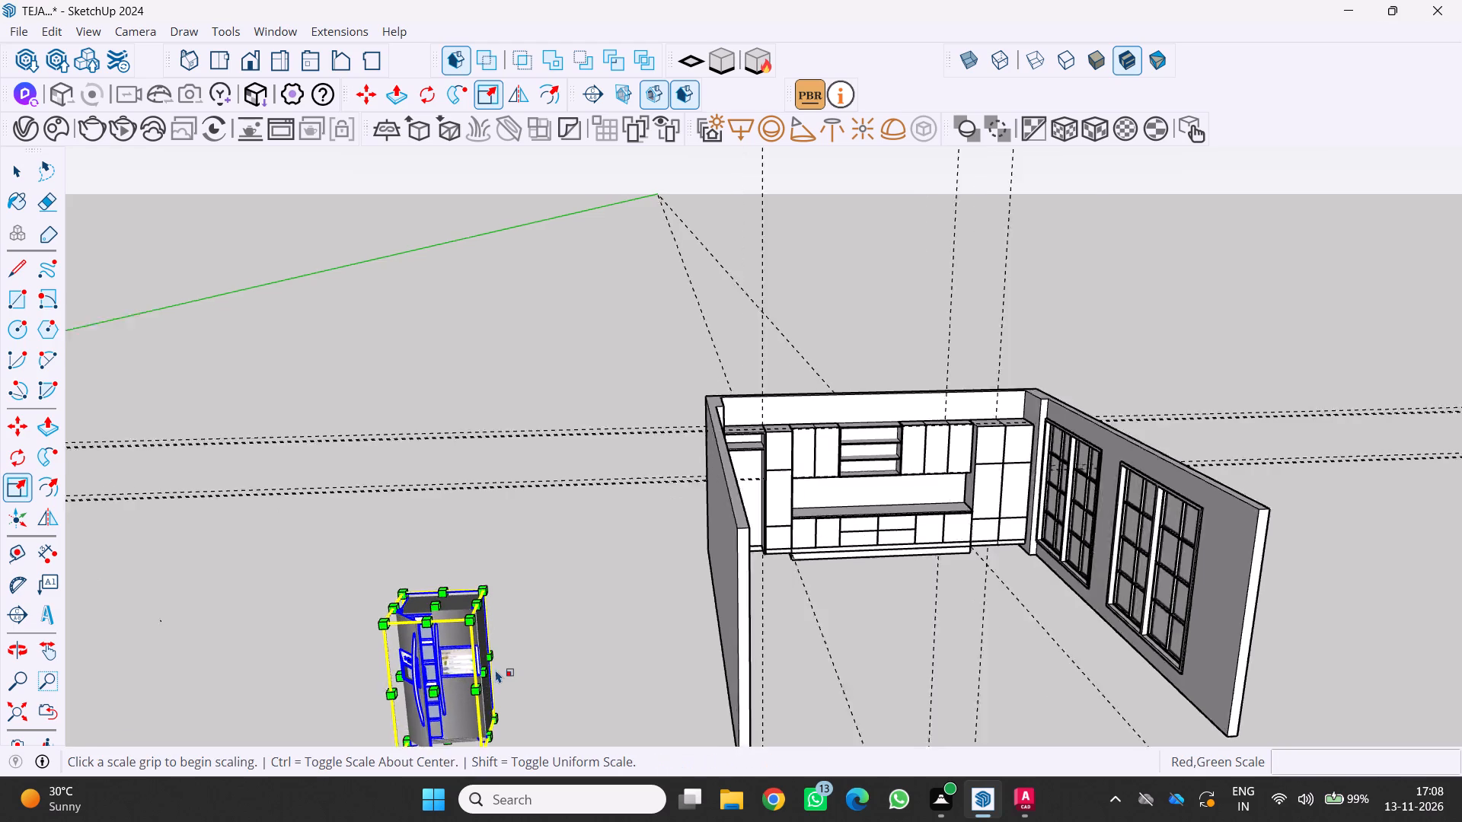
scroll(496, 670, up, 2)
drag(483, 678, 426, 659)
middle_drag(427, 656, 454, 581)
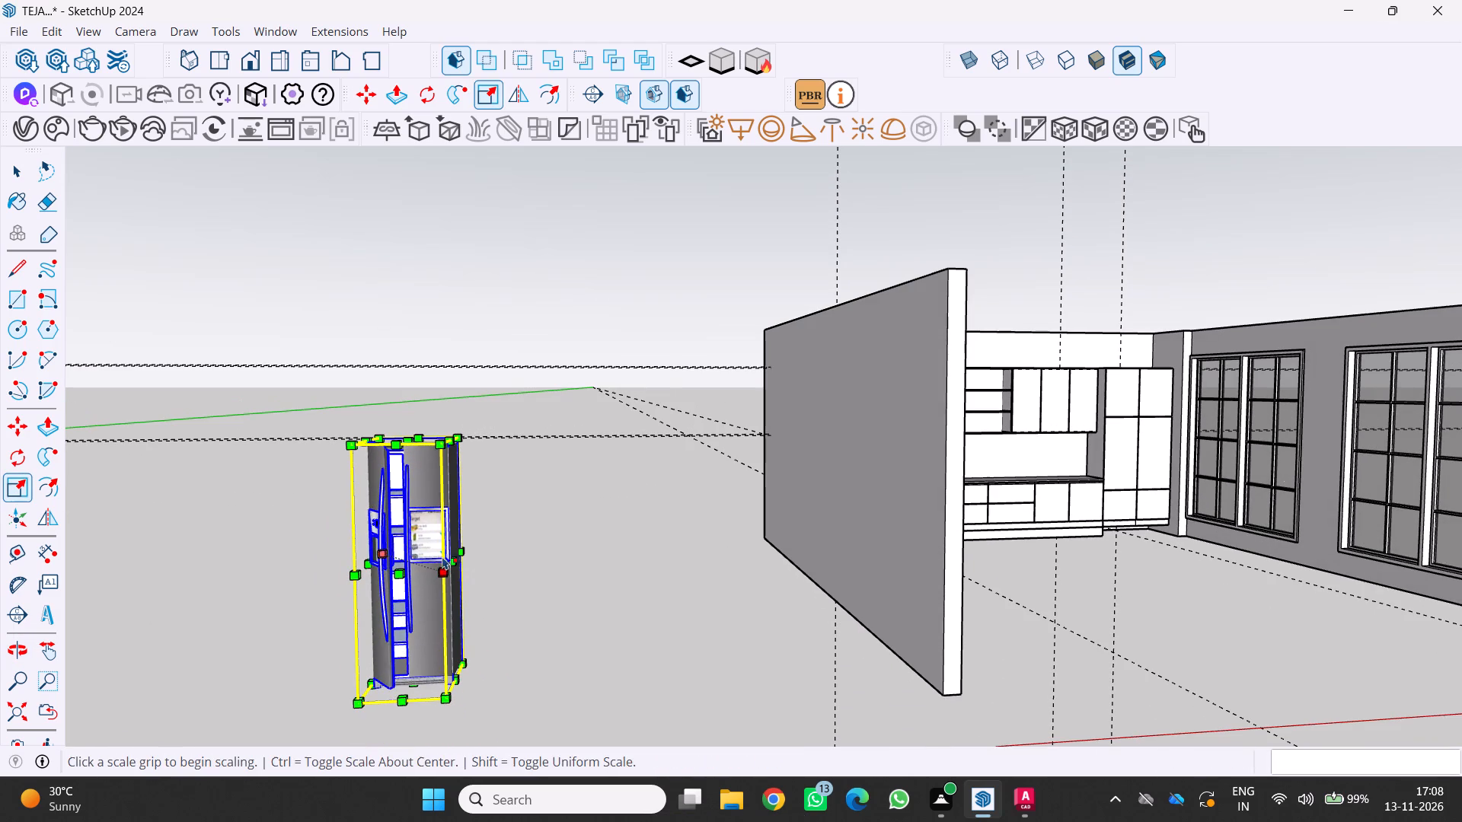
scroll(393, 675, up, 2)
middle_drag(381, 529, 400, 625)
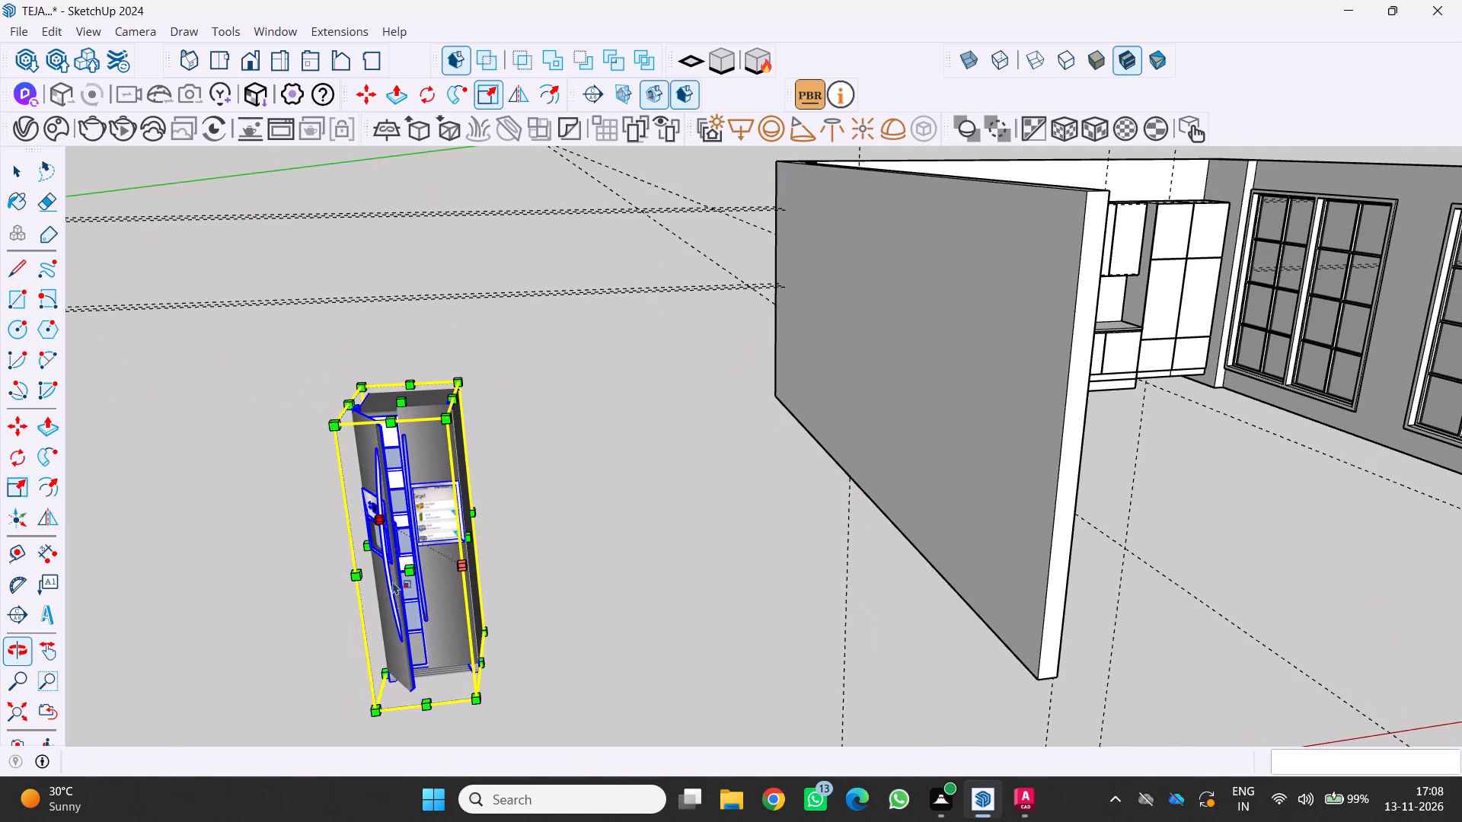
drag(401, 407, 409, 441)
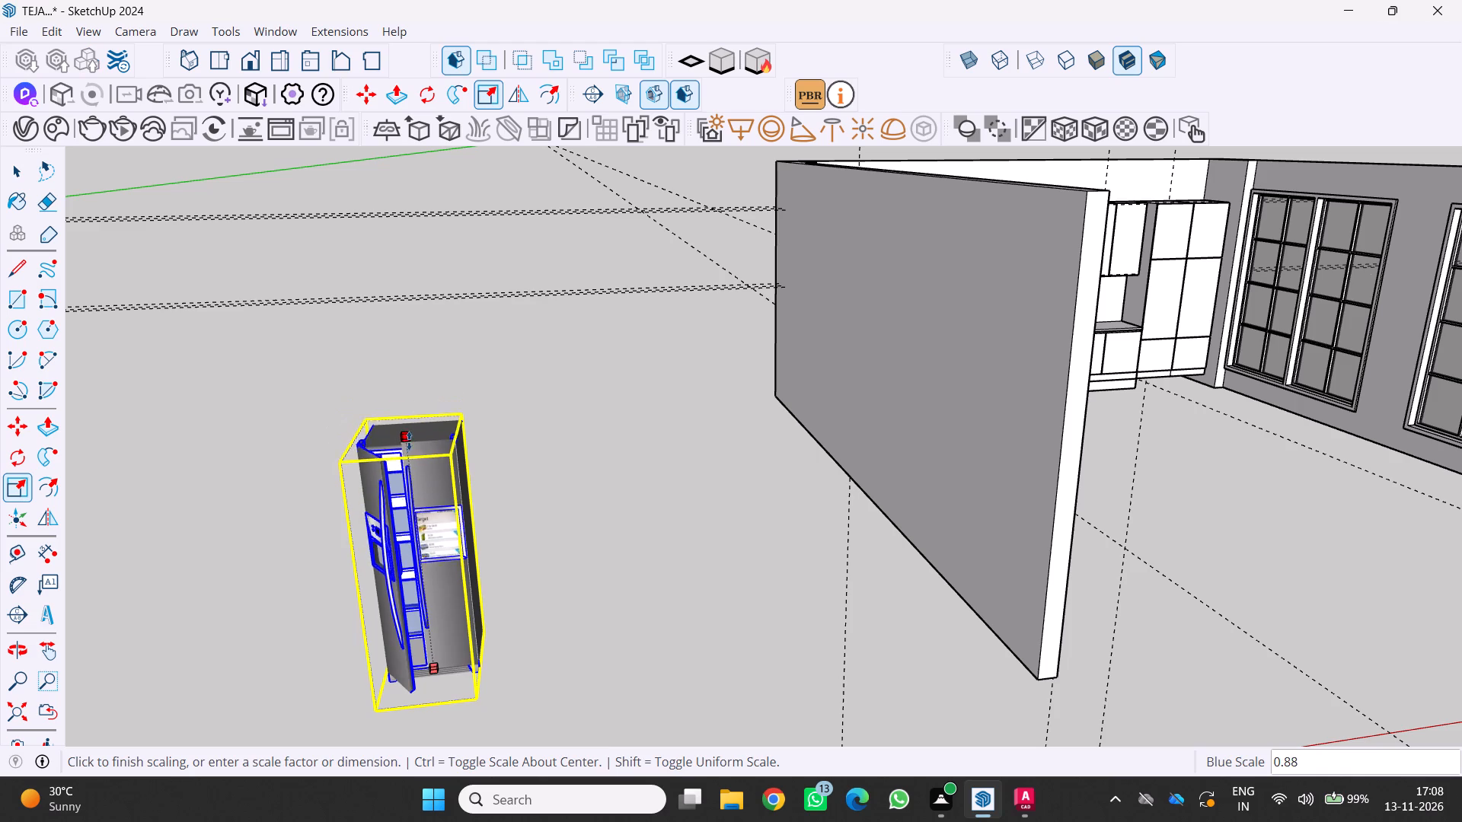
drag(409, 441, 402, 496)
Move the refrigerator by its upper corner into the open unit at the end of the wardrobe wall, beside the plain side wall.
scroll(391, 505, down, 1)
middle_drag(376, 505, 308, 404)
scroll(397, 471, up, 3)
middle_drag(384, 490, 305, 535)
key(m)
scroll(461, 568, up, 2)
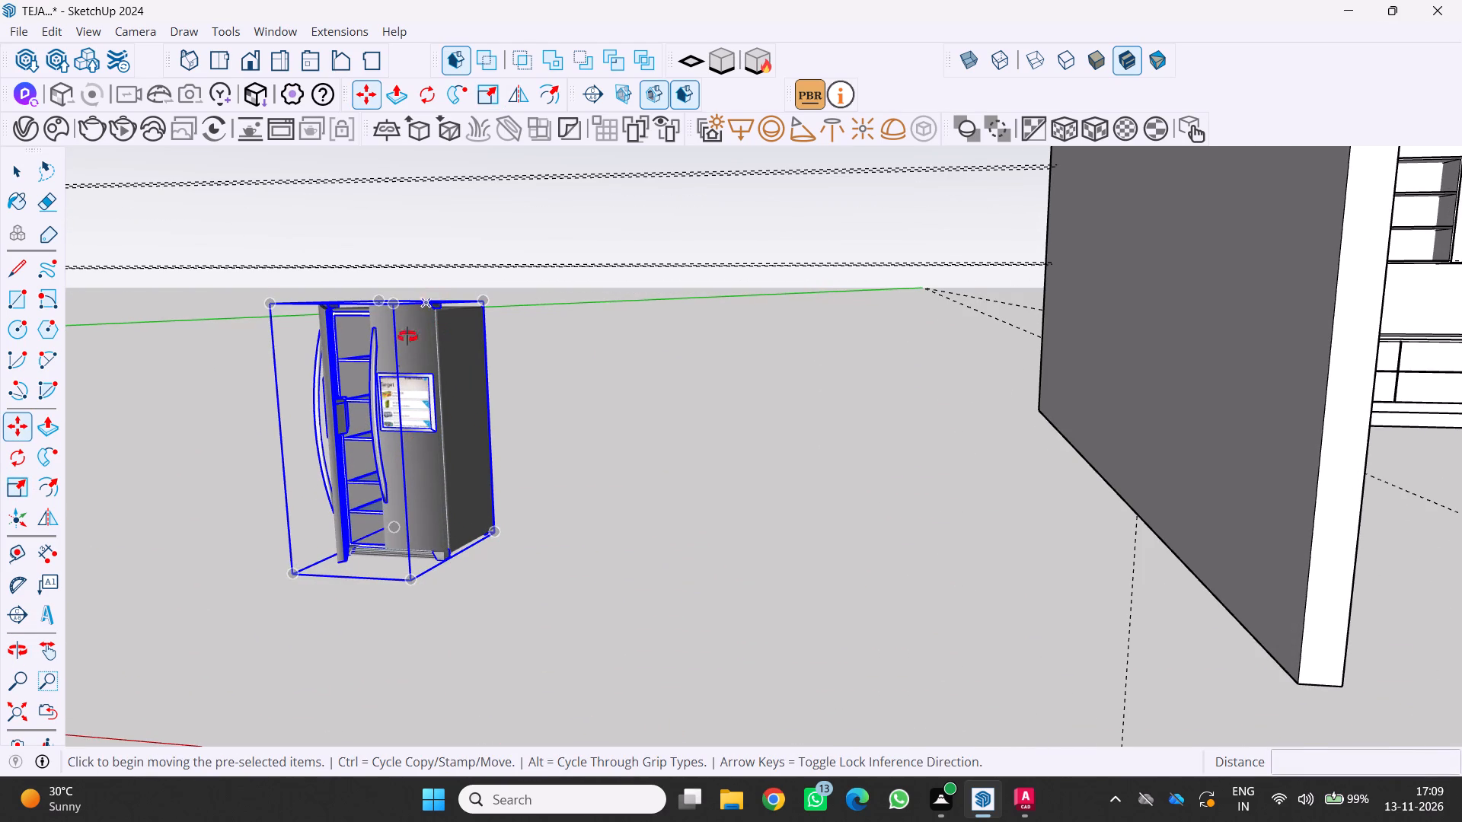
middle_drag(407, 336, 391, 441)
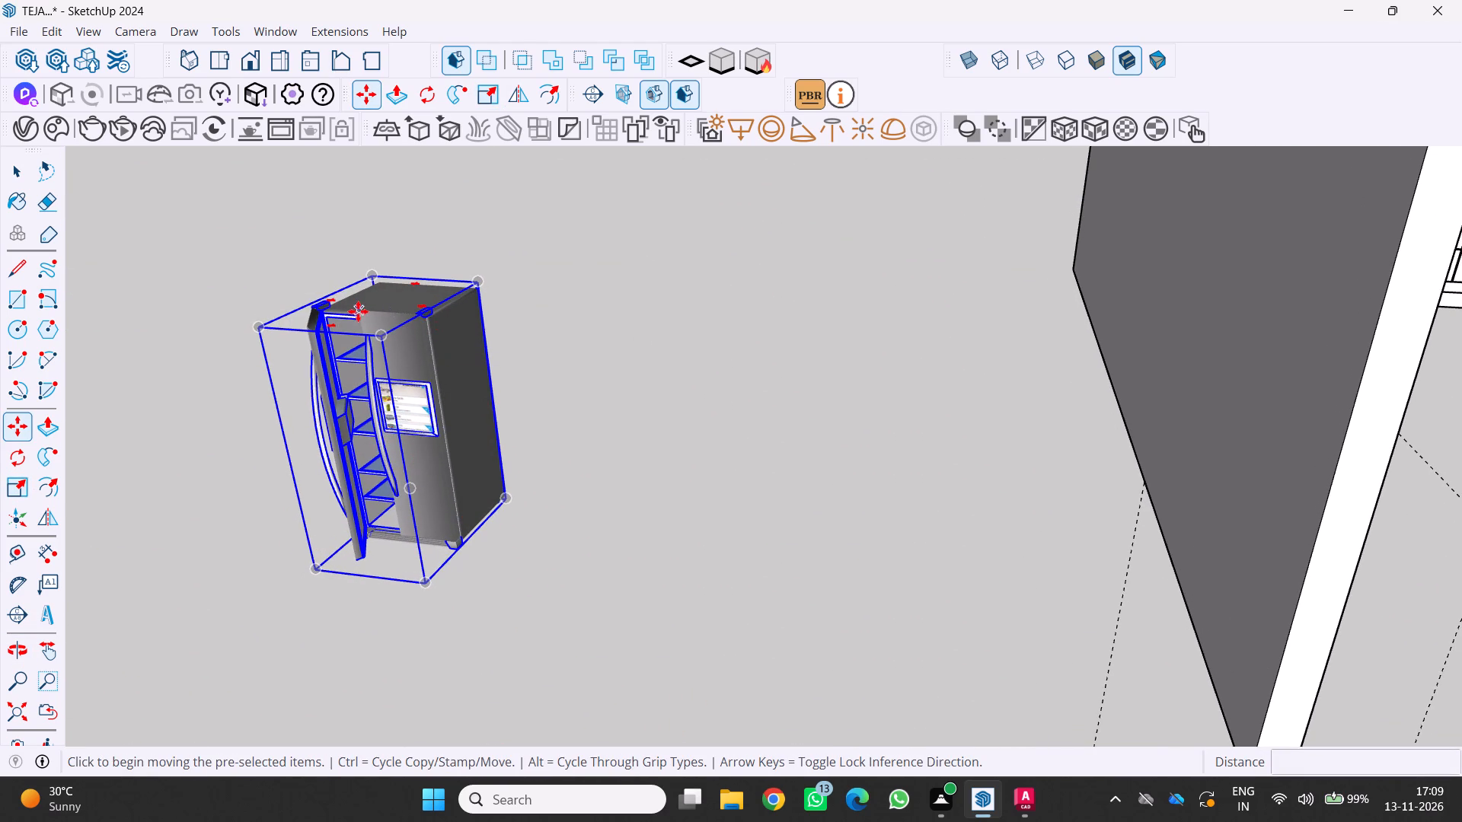
drag(307, 305, 326, 308)
scroll(383, 320, down, 10)
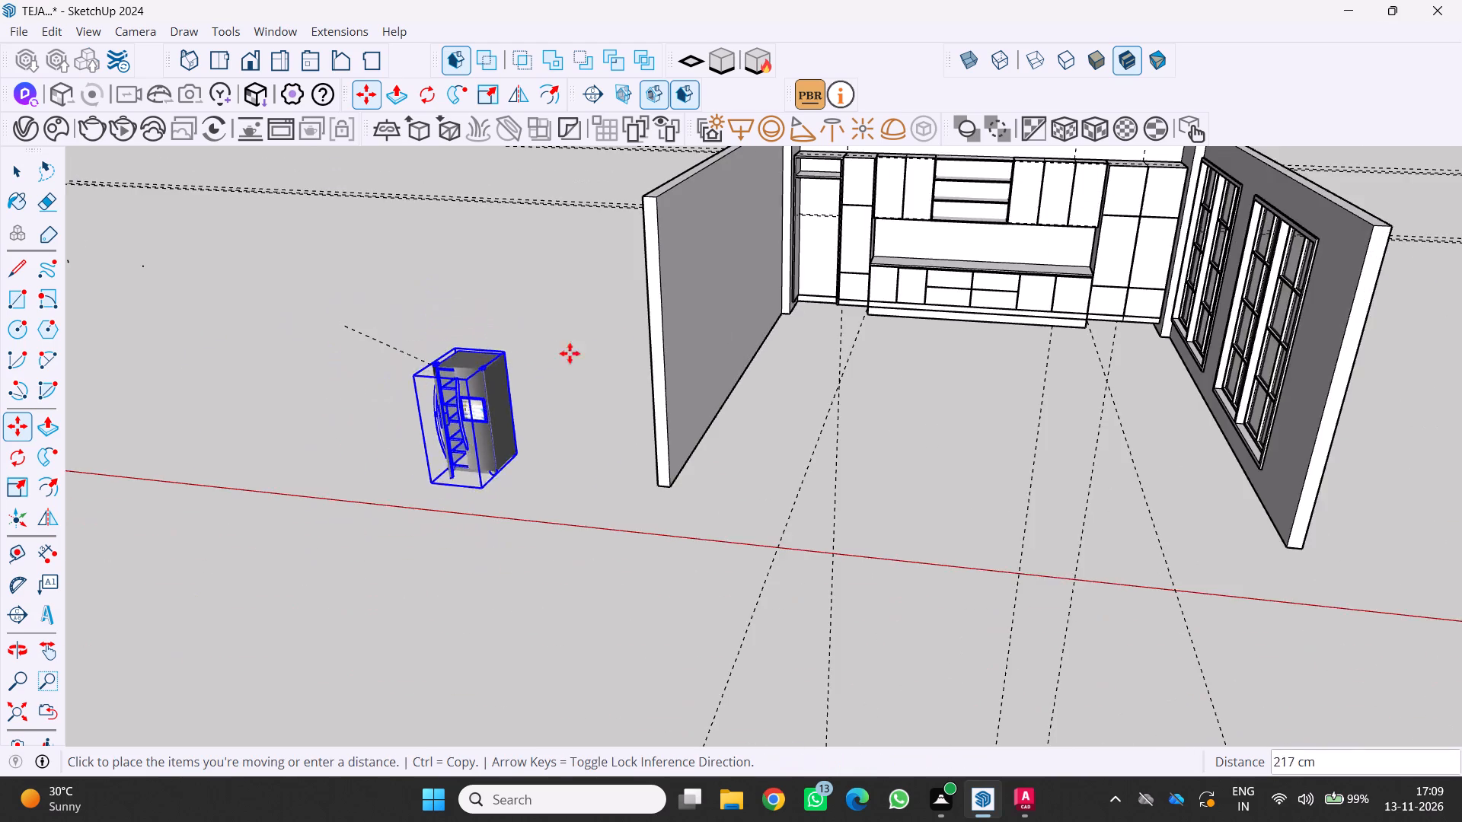
scroll(669, 323, up, 2)
middle_drag(796, 268, 771, 279)
scroll(745, 264, up, 1)
scroll(728, 272, down, 5)
scroll(816, 171, up, 1)
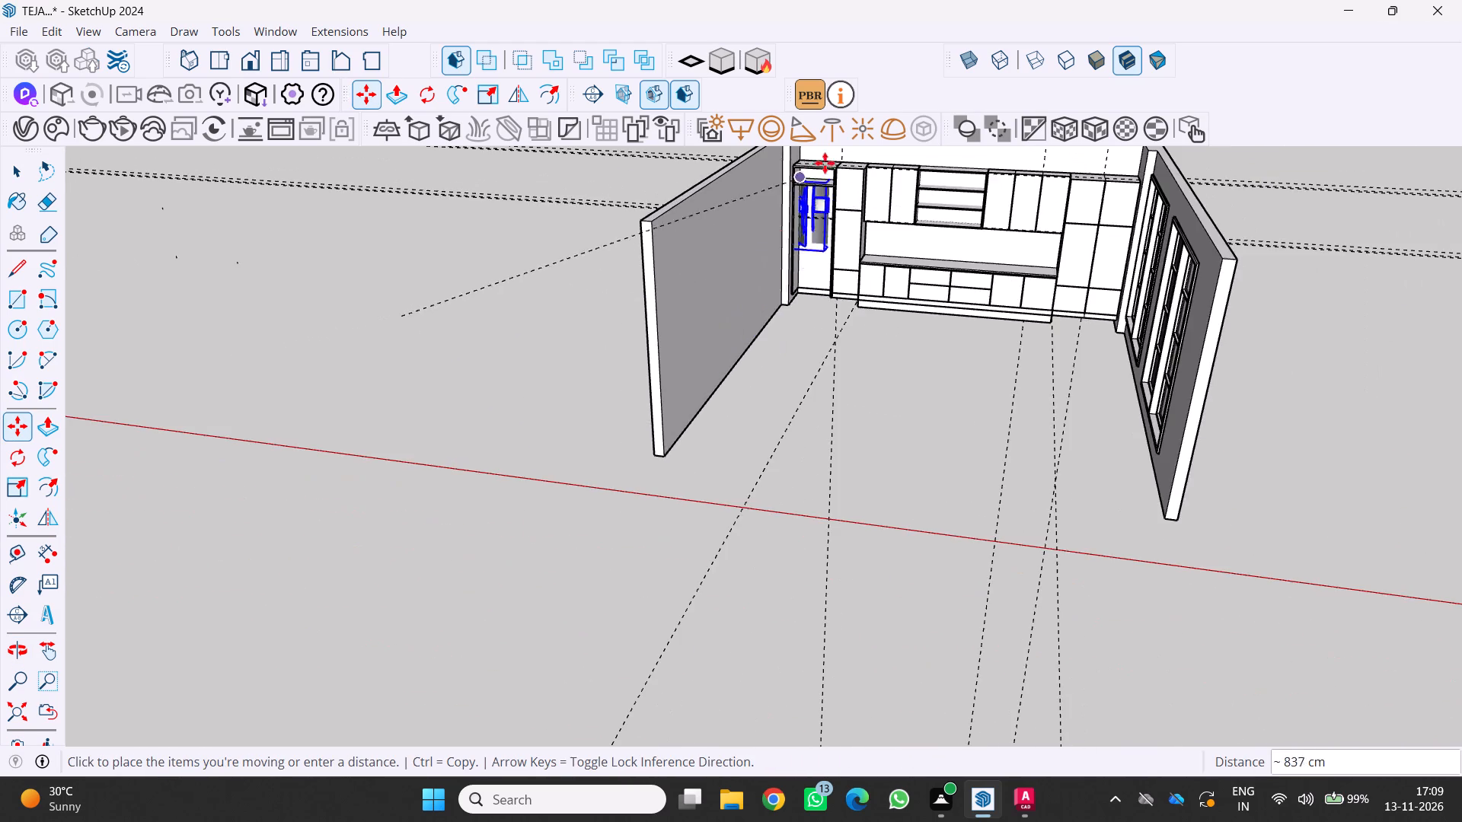
middle_drag(832, 158, 745, 321)
scroll(828, 252, up, 3)
middle_drag(835, 240, 986, 116)
scroll(934, 191, up, 1)
middle_click(981, 118)
middle_click(970, 123)
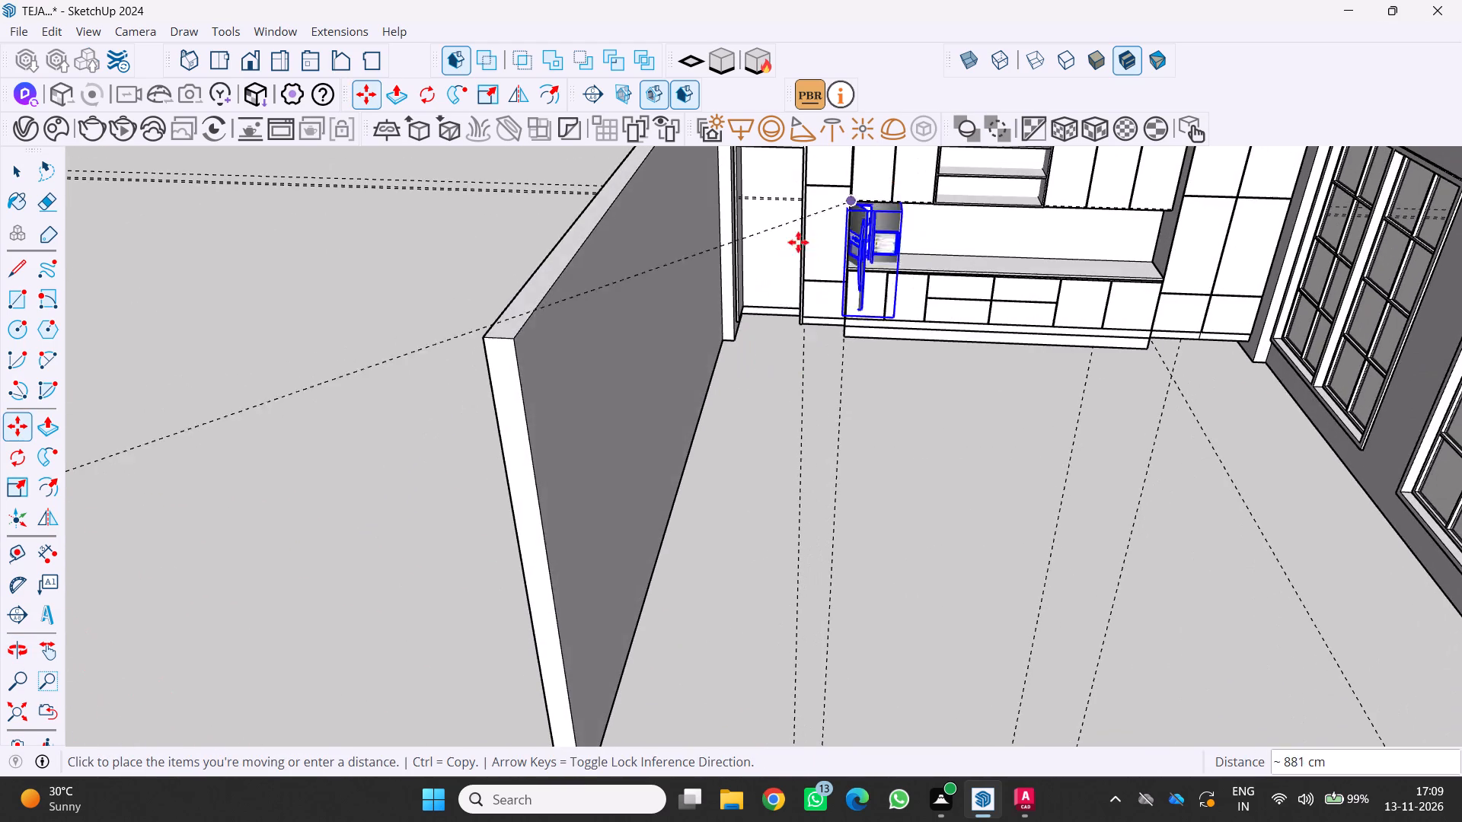
scroll(781, 249, up, 7)
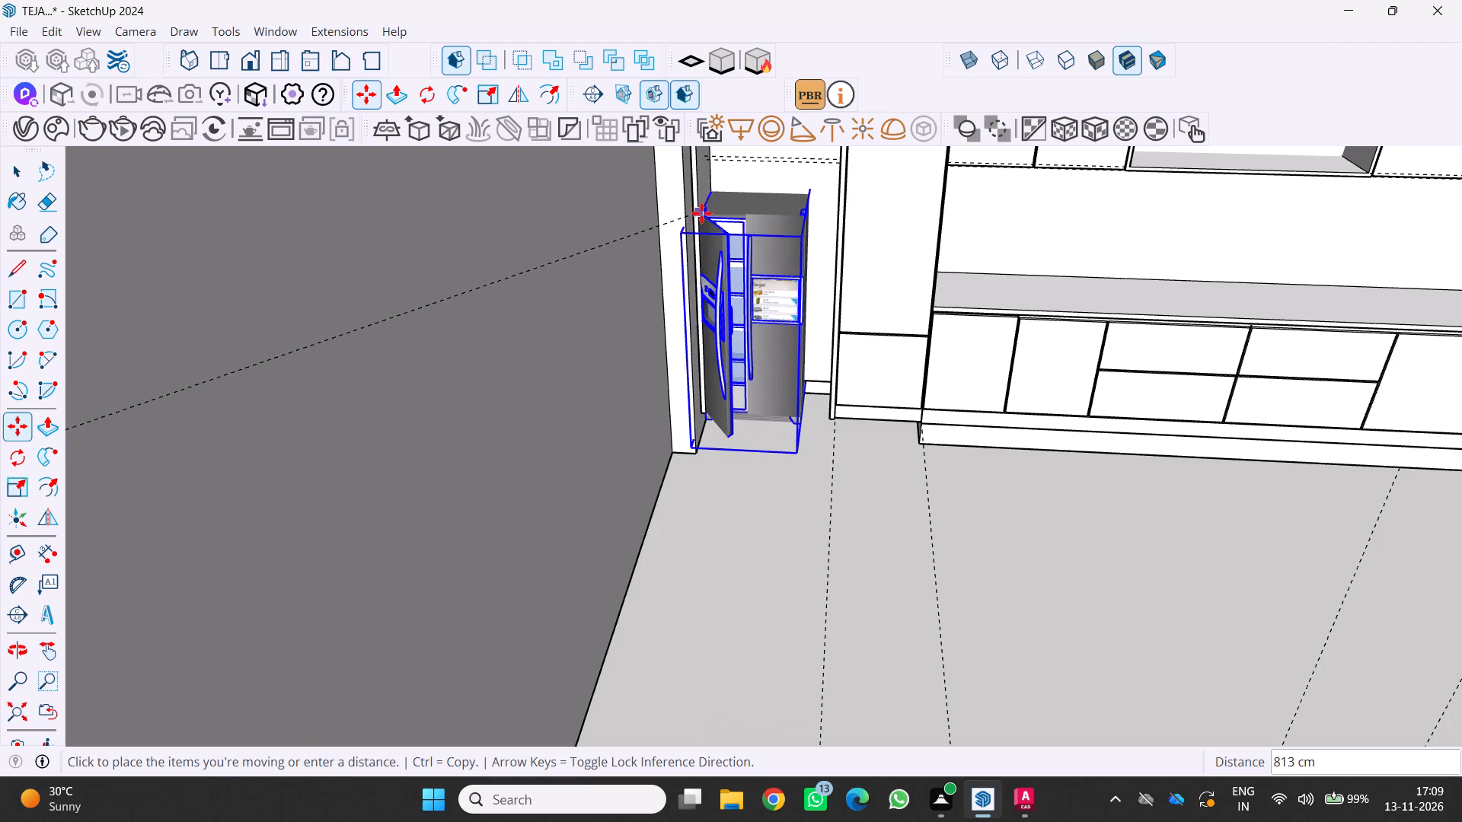
click(704, 210)
Scale the refrigerator's width along the red axis by about 1.34 so it fills the open unit.
scroll(724, 244, down, 5)
middle_drag(731, 252, 731, 245)
scroll(731, 252, up, 1)
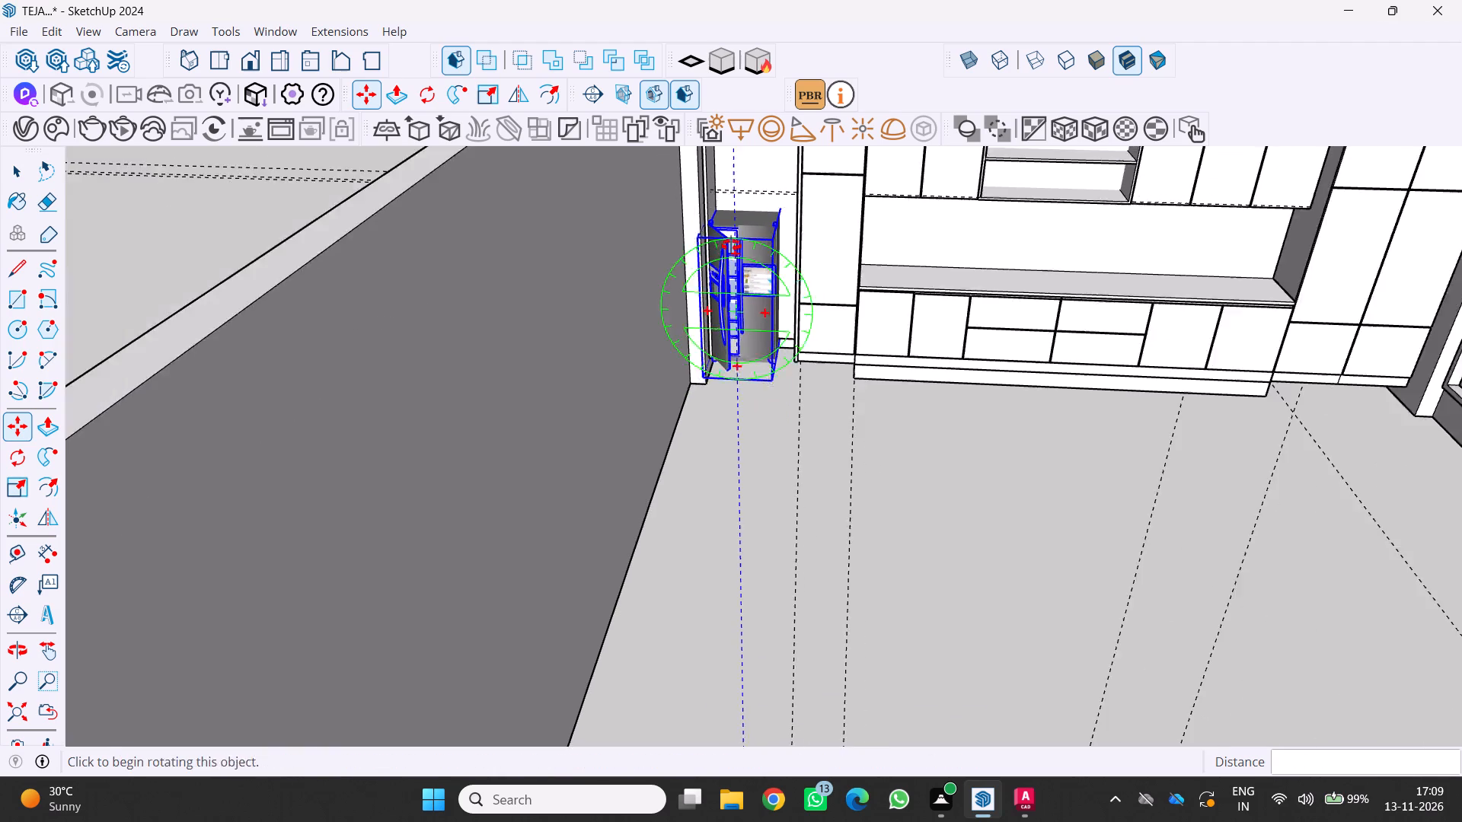
middle_drag(731, 245, 741, 155)
scroll(758, 263, up, 9)
middle_drag(723, 254, 778, 327)
scroll(780, 336, down, 3)
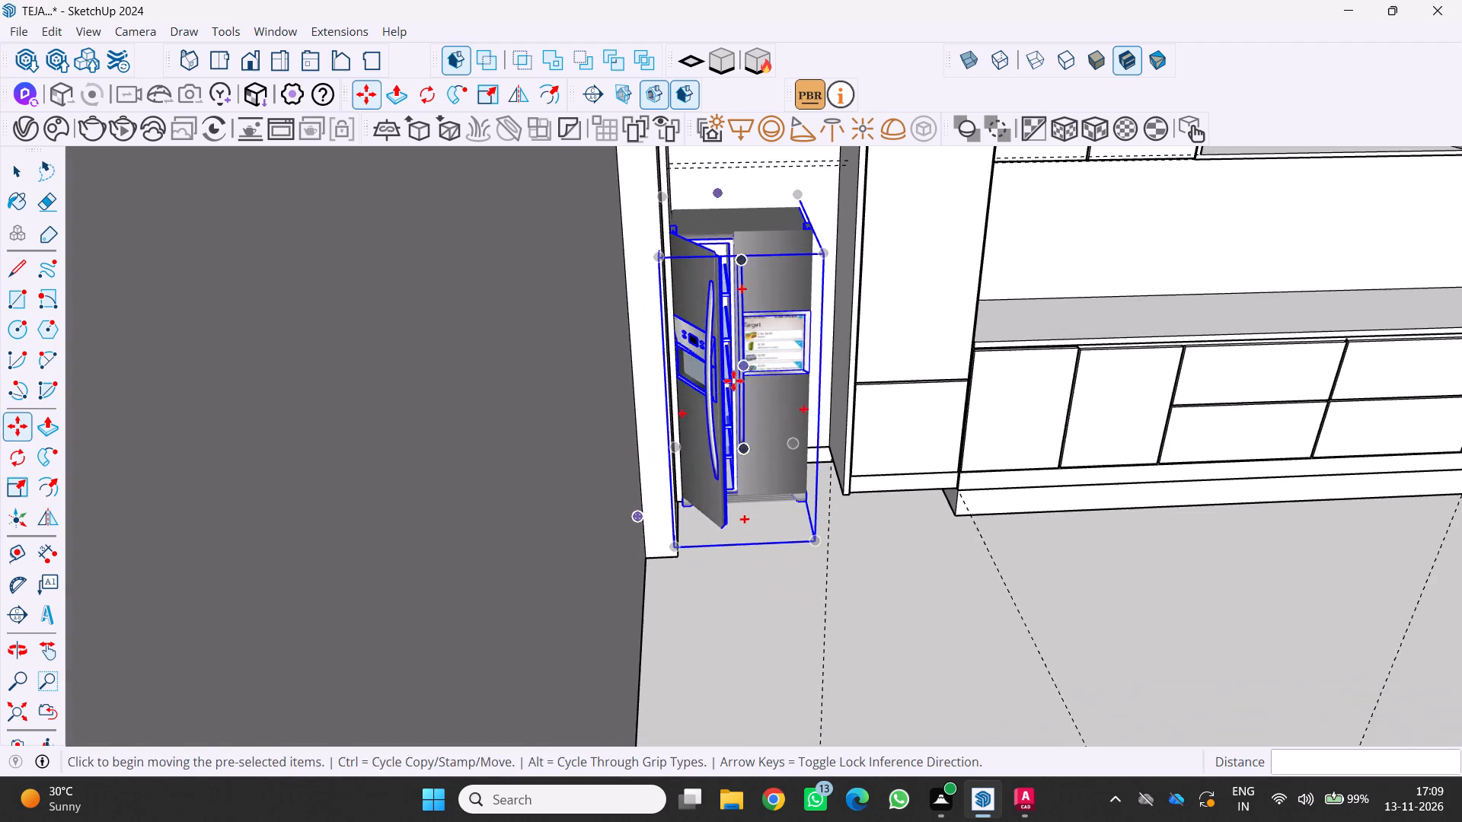
middle_drag(729, 378, 557, 254)
scroll(555, 254, up, 1)
text(sw)
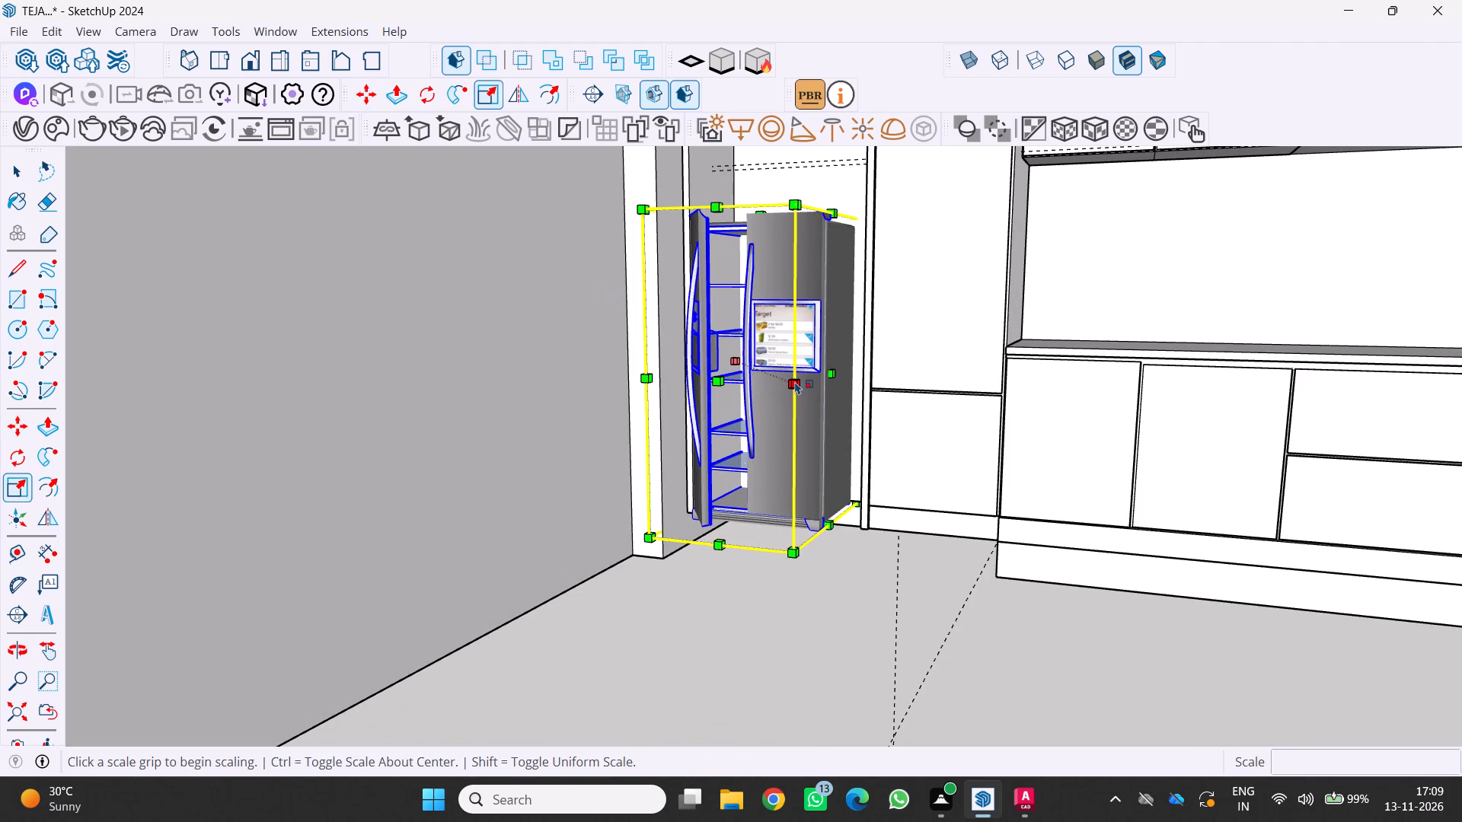
click(837, 371)
click(876, 378)
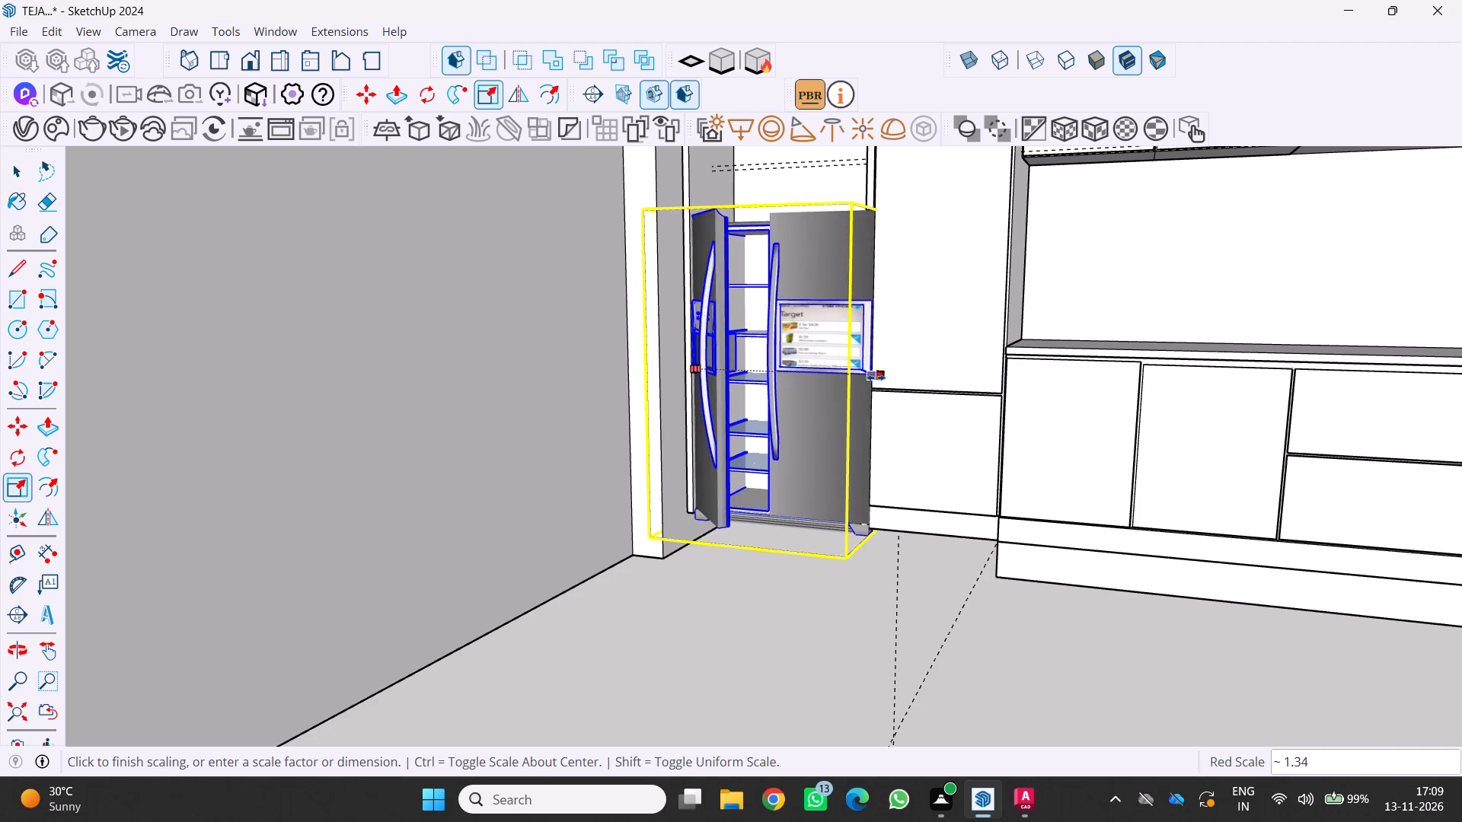
Scale the refrigerator's height along the blue axis until its top reaches just below the open unit's upper shelf.
scroll(832, 397, down, 10)
middle_drag(819, 404, 913, 414)
scroll(804, 324, up, 6)
middle_drag(799, 302, 780, 389)
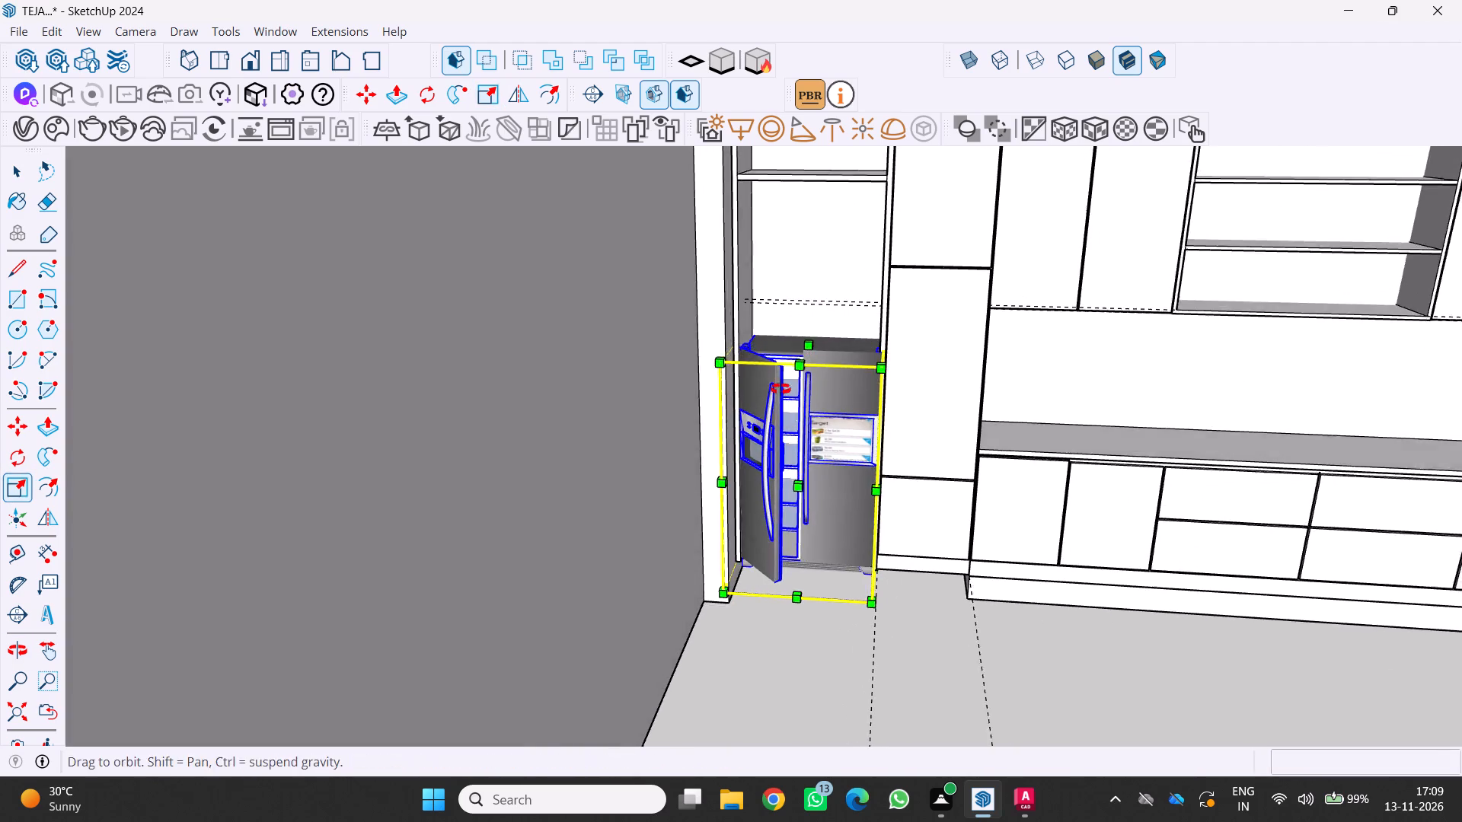
middle_drag(780, 389, 777, 397)
click(806, 343)
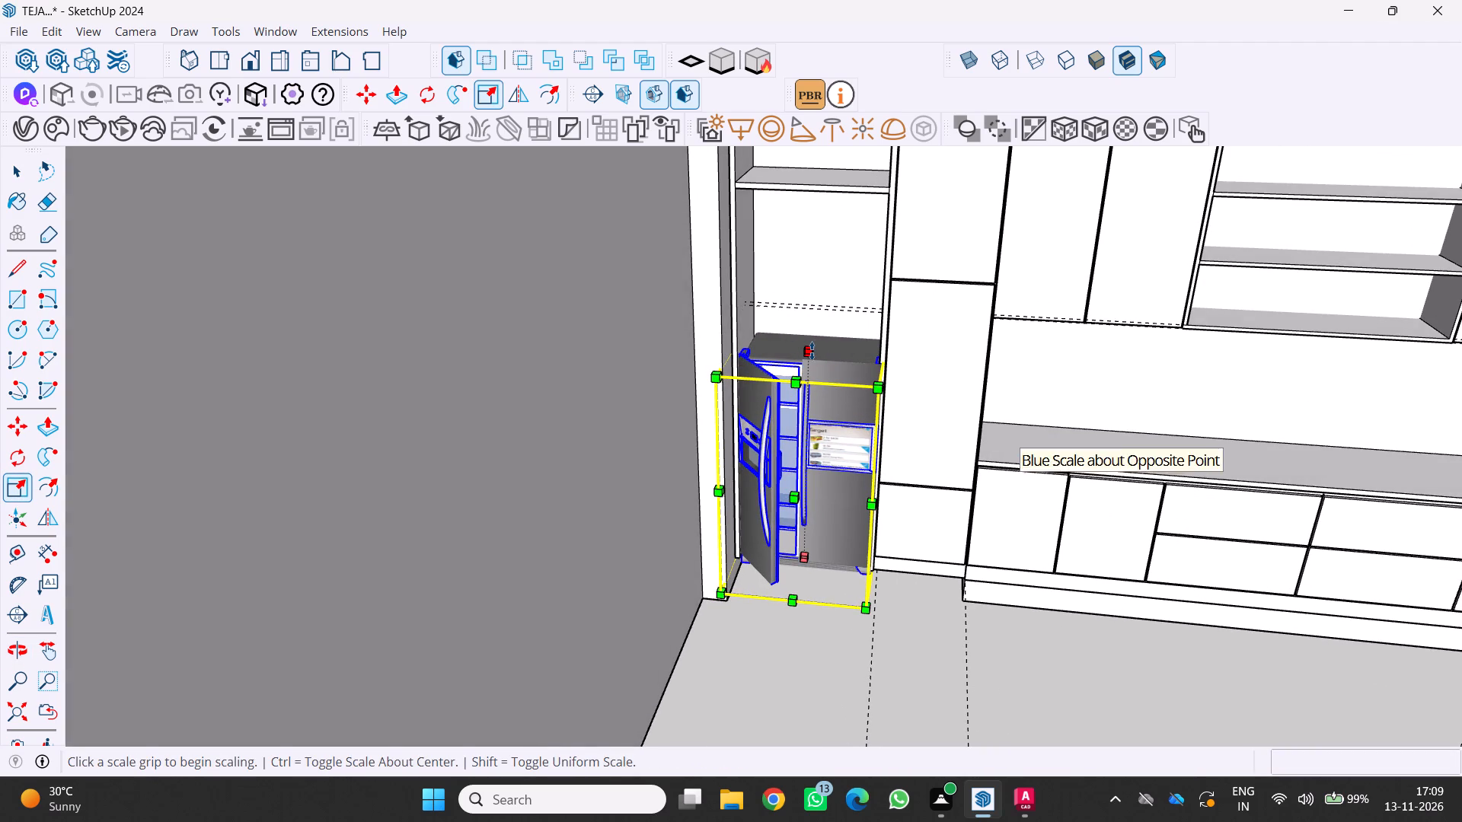
click(812, 351)
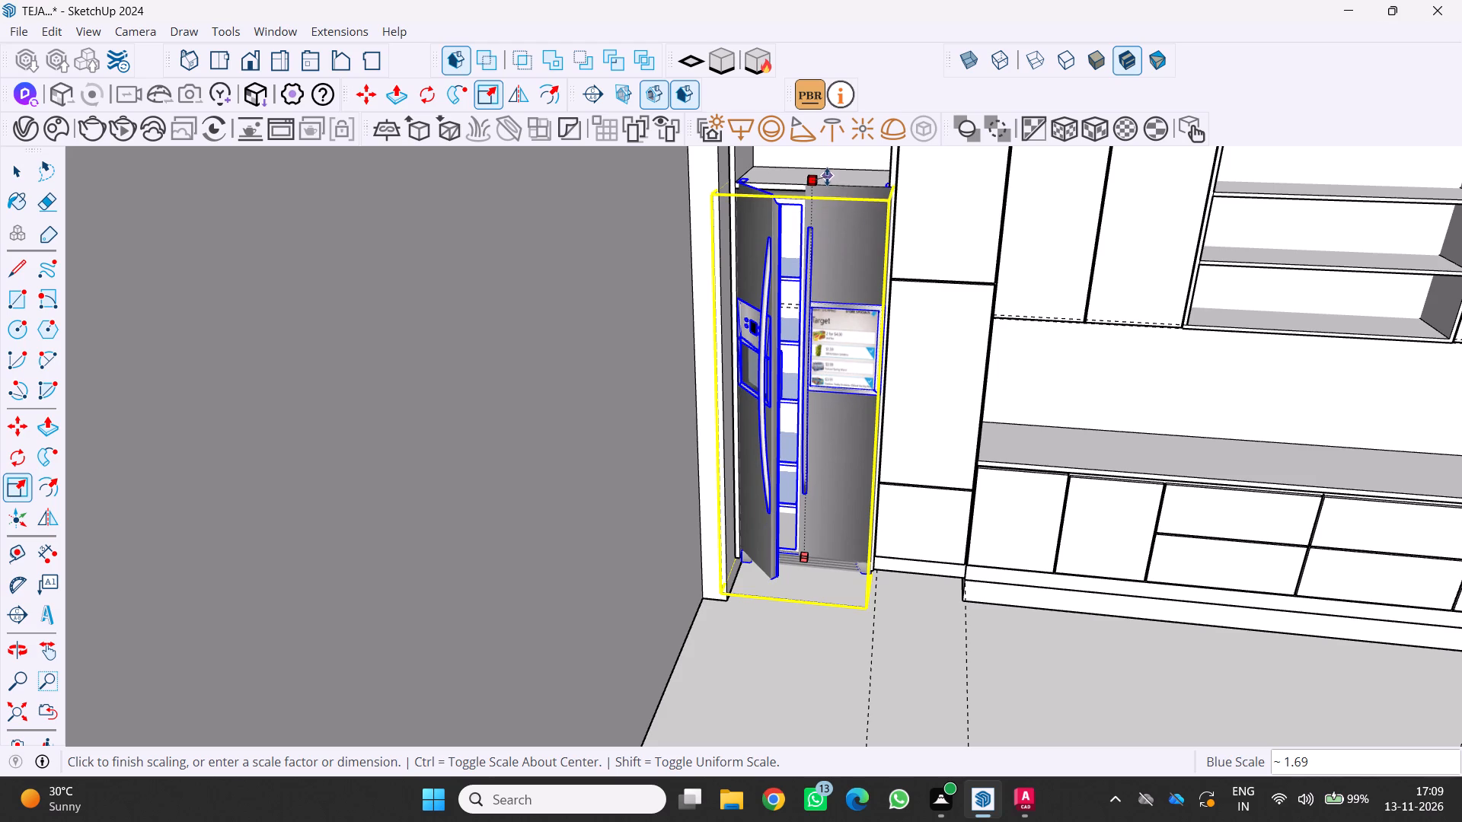
click(819, 196)
scroll(742, 352, down, 4)
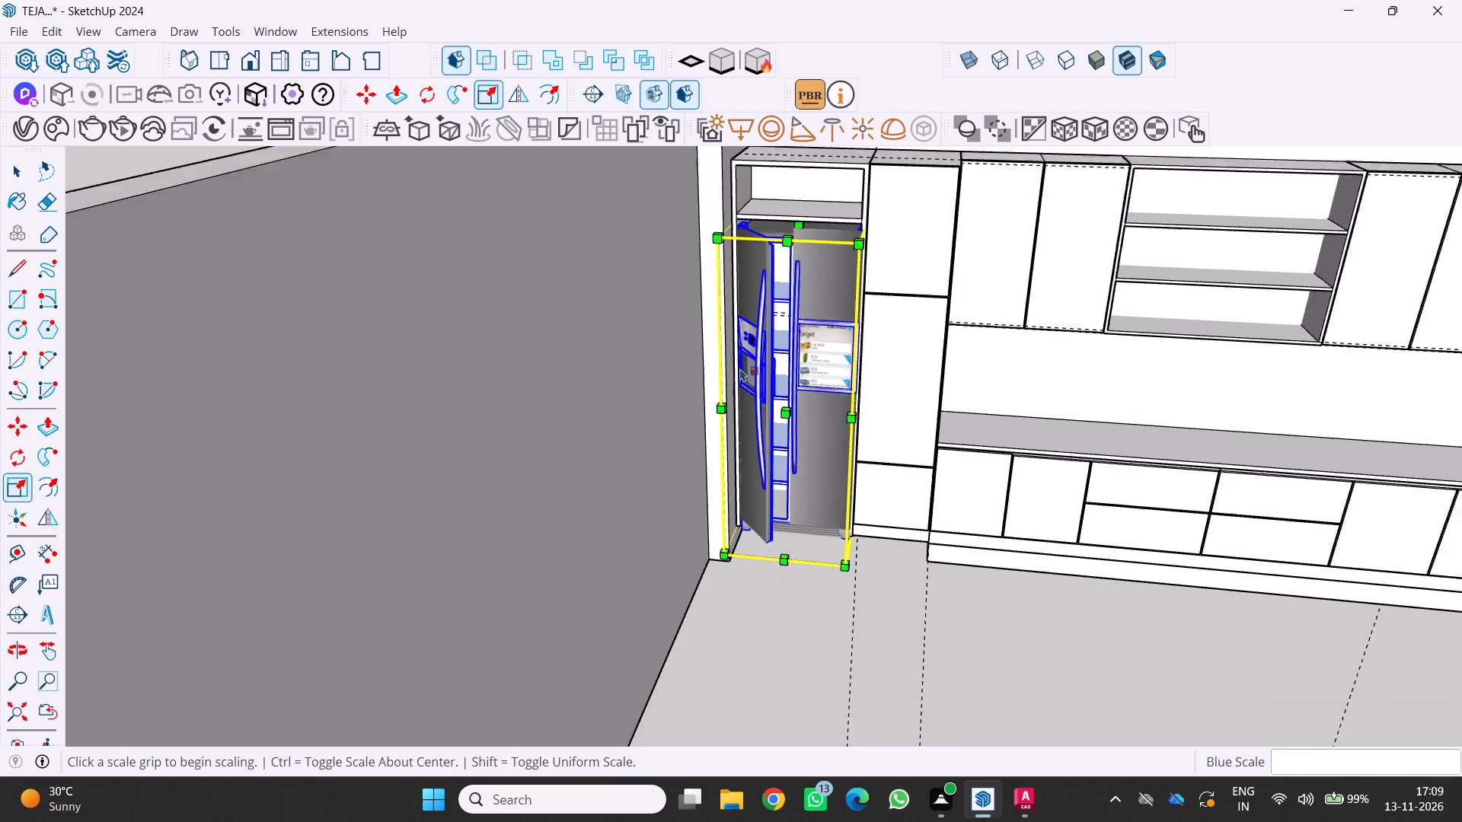
Scale the refrigerator's height along the blue axis by about 1.02 so its top meets the open unit's upper shelf.
middle_drag(745, 364, 814, 215)
middle_click(814, 215)
scroll(712, 523, down, 5)
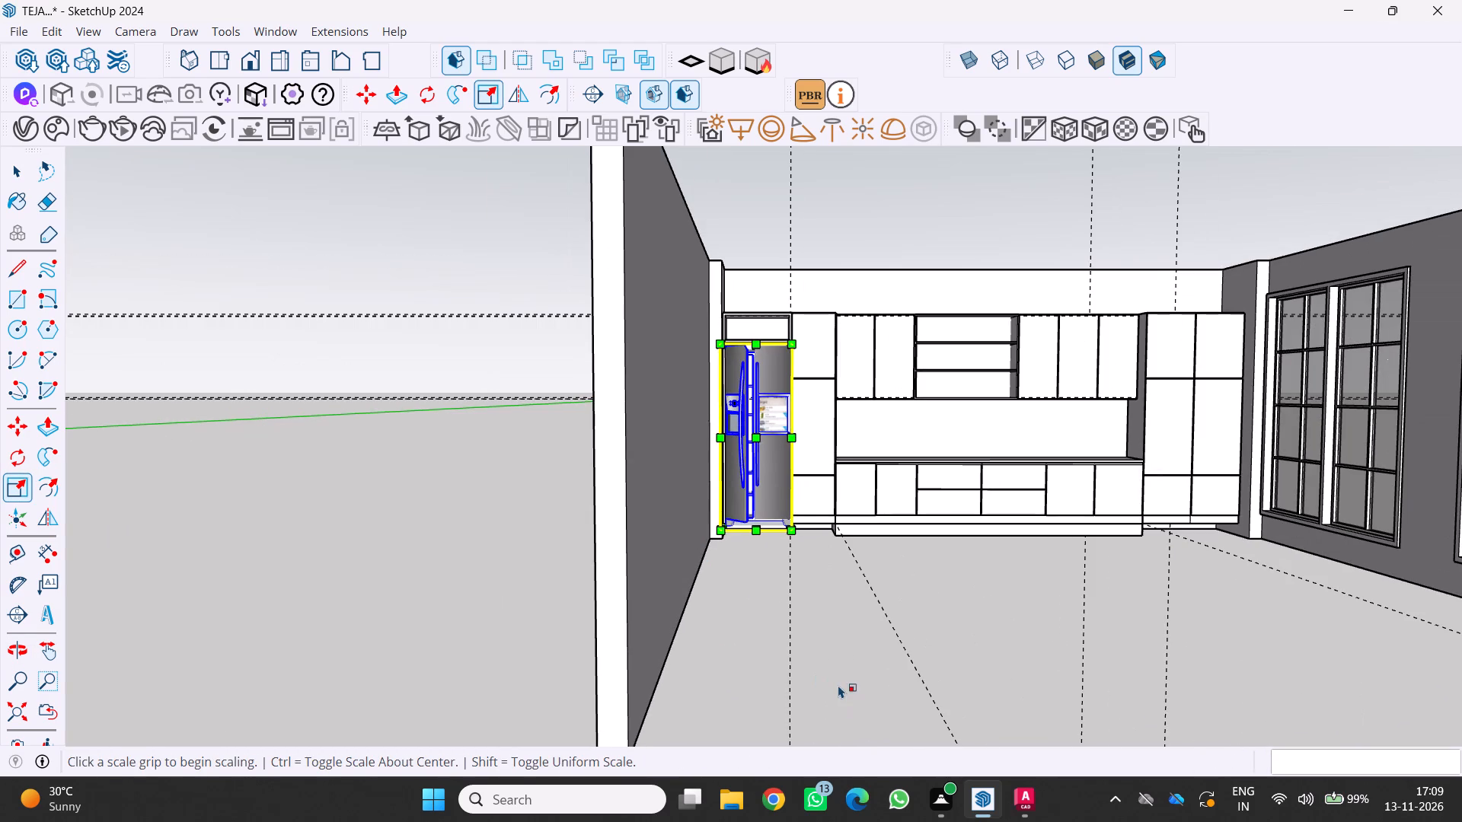
key(space)
click(835, 685)
middle_drag(782, 685, 577, 770)
scroll(813, 389, up, 7)
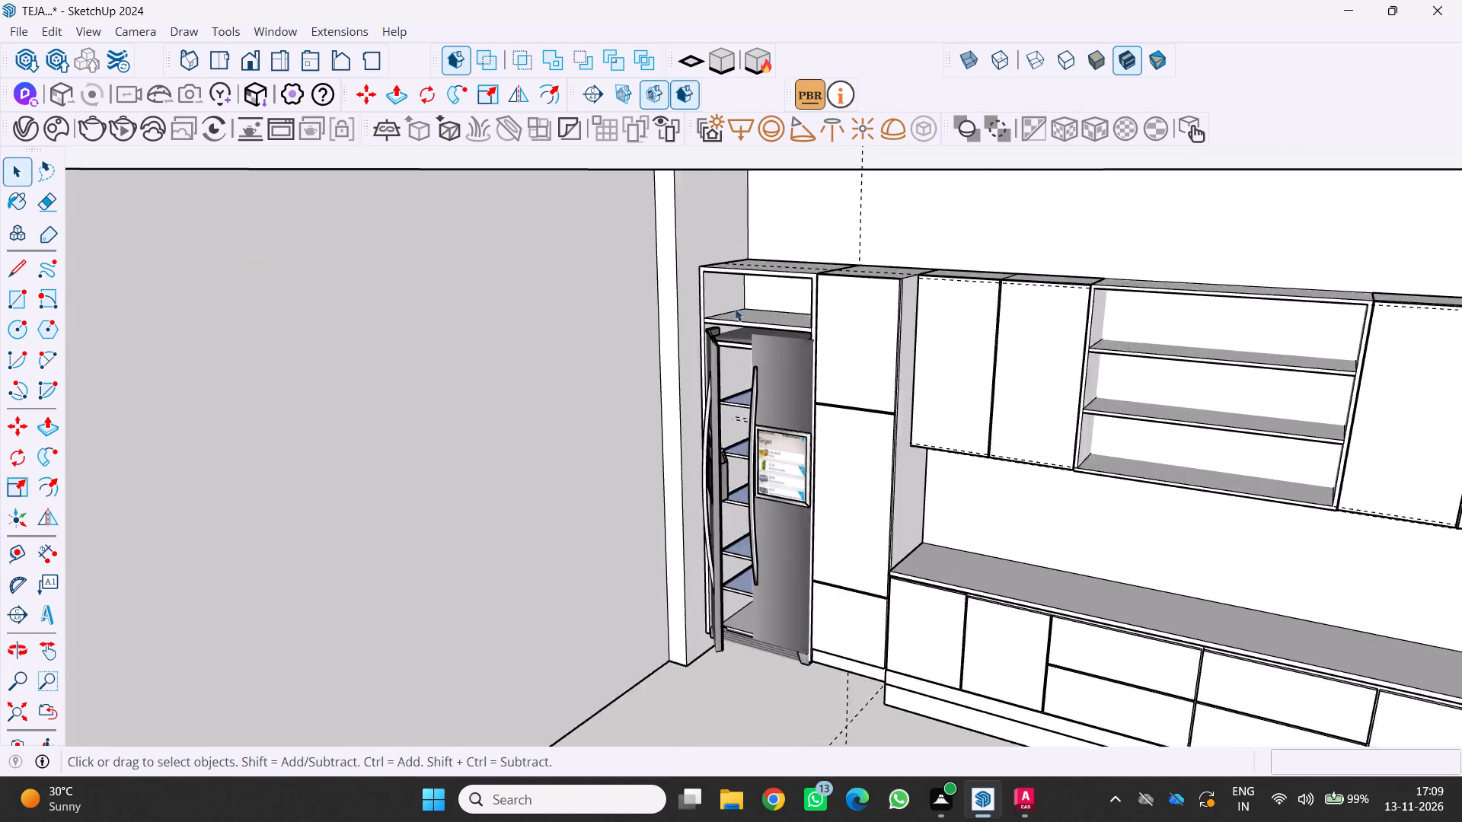
scroll(735, 308, up, 4)
middle_click(755, 352)
middle_drag(758, 350, 835, 285)
scroll(835, 286, up, 5)
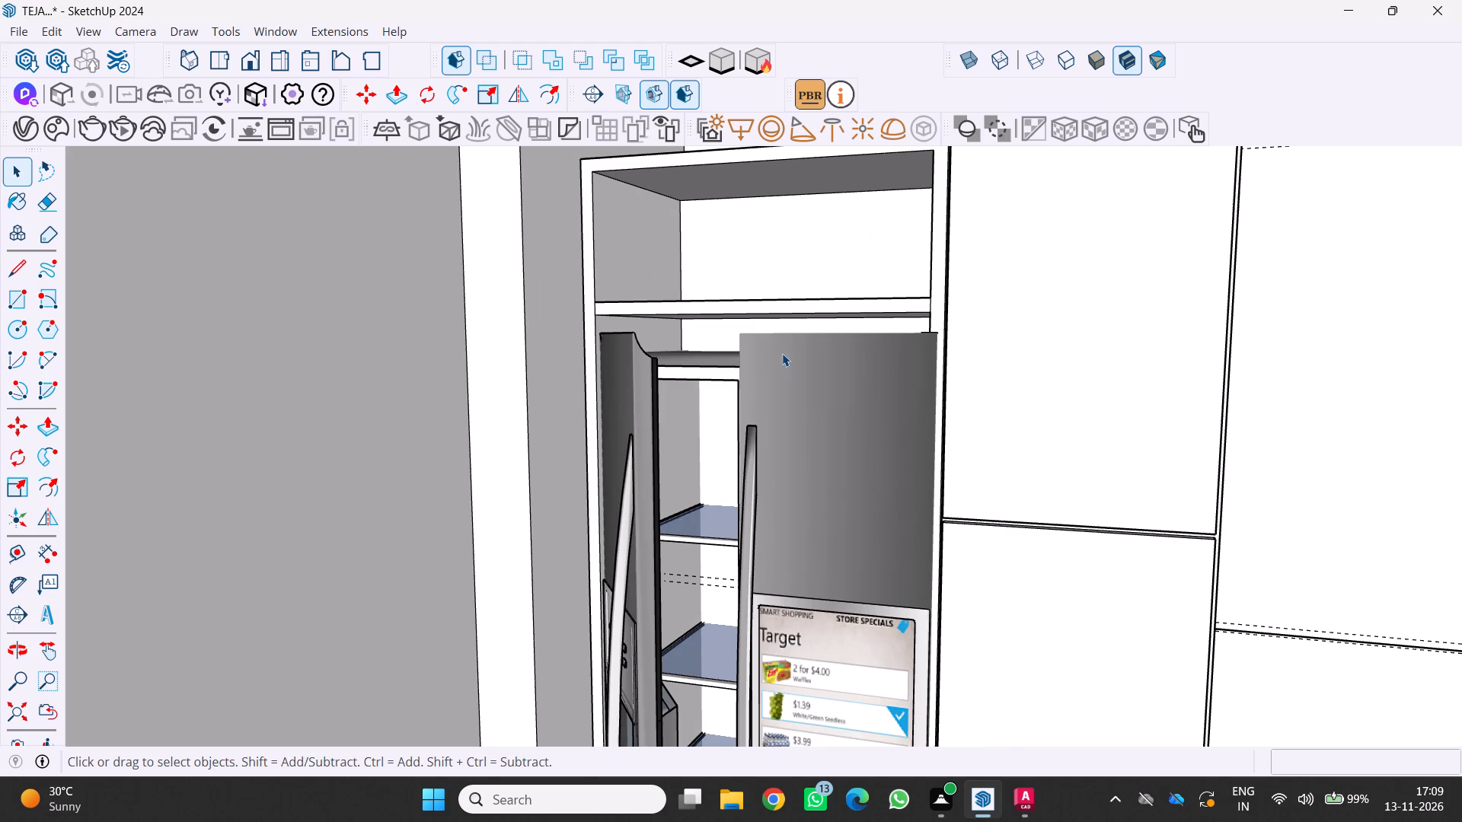
key(s)
key(s)
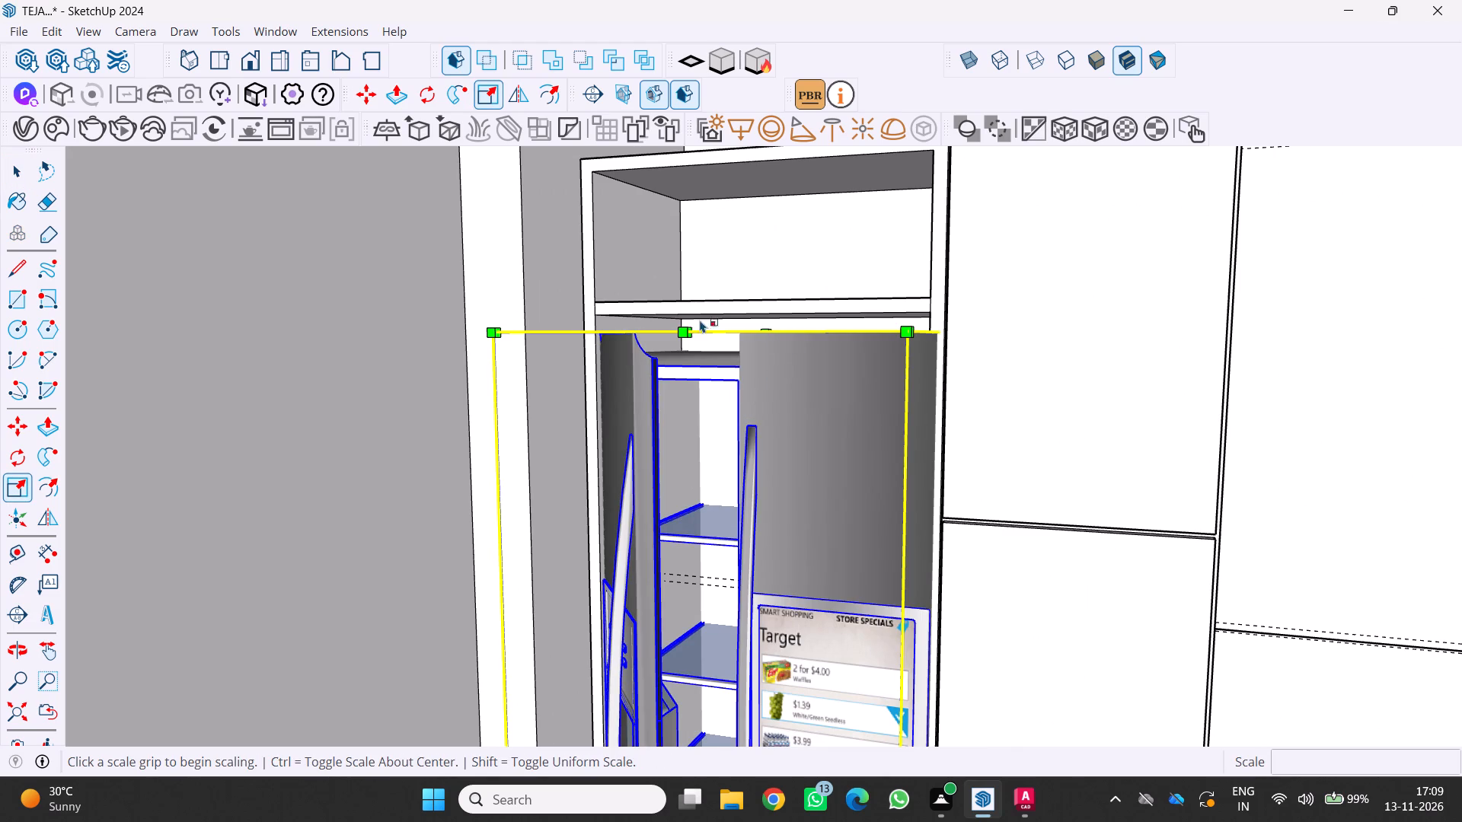
middle_drag(694, 334, 694, 372)
scroll(749, 349, up, 7)
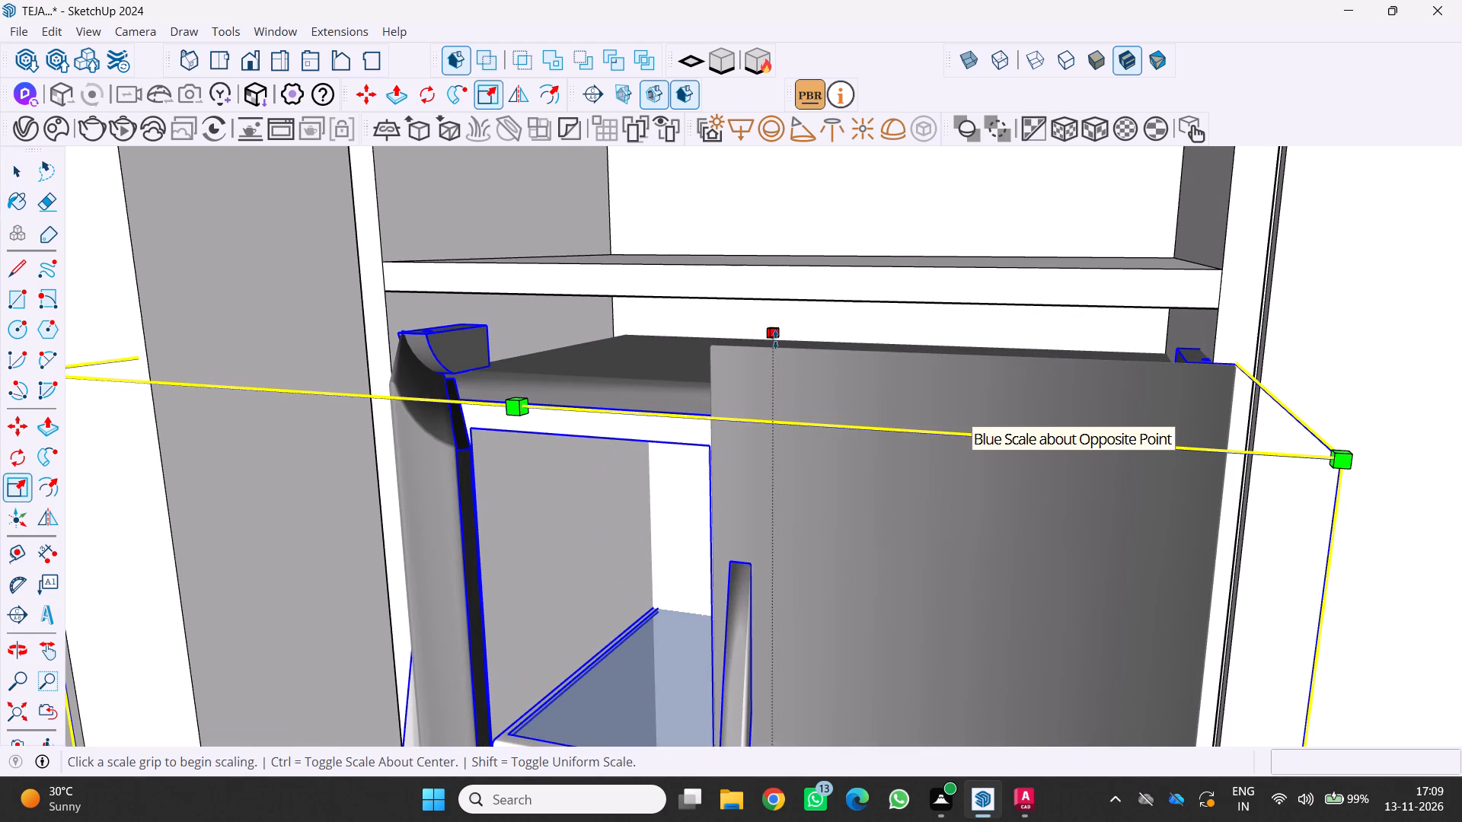
click(768, 333)
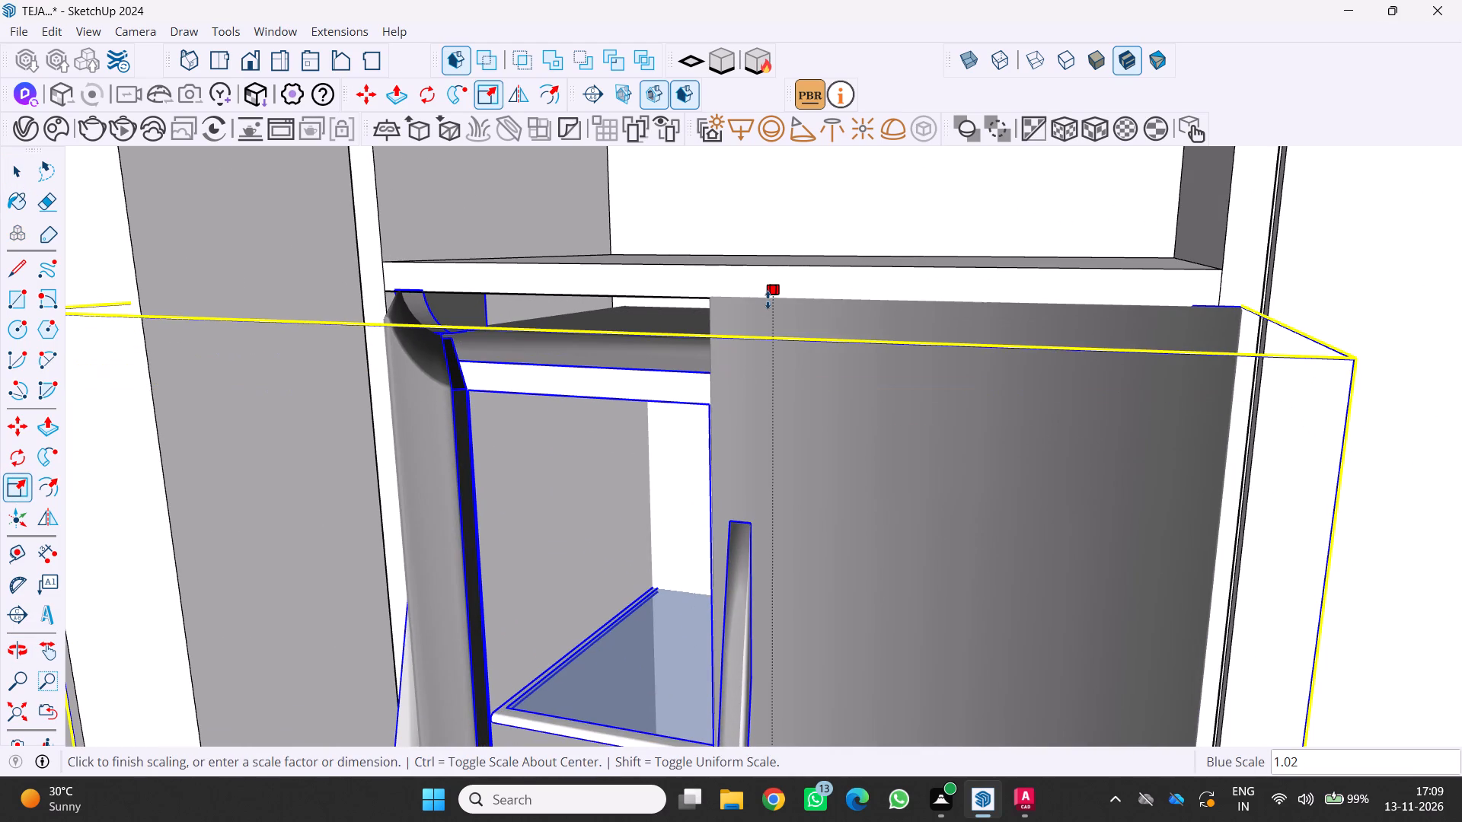
click(768, 300)
scroll(721, 378, down, 15)
middle_drag(730, 396, 775, 359)
middle_click(776, 359)
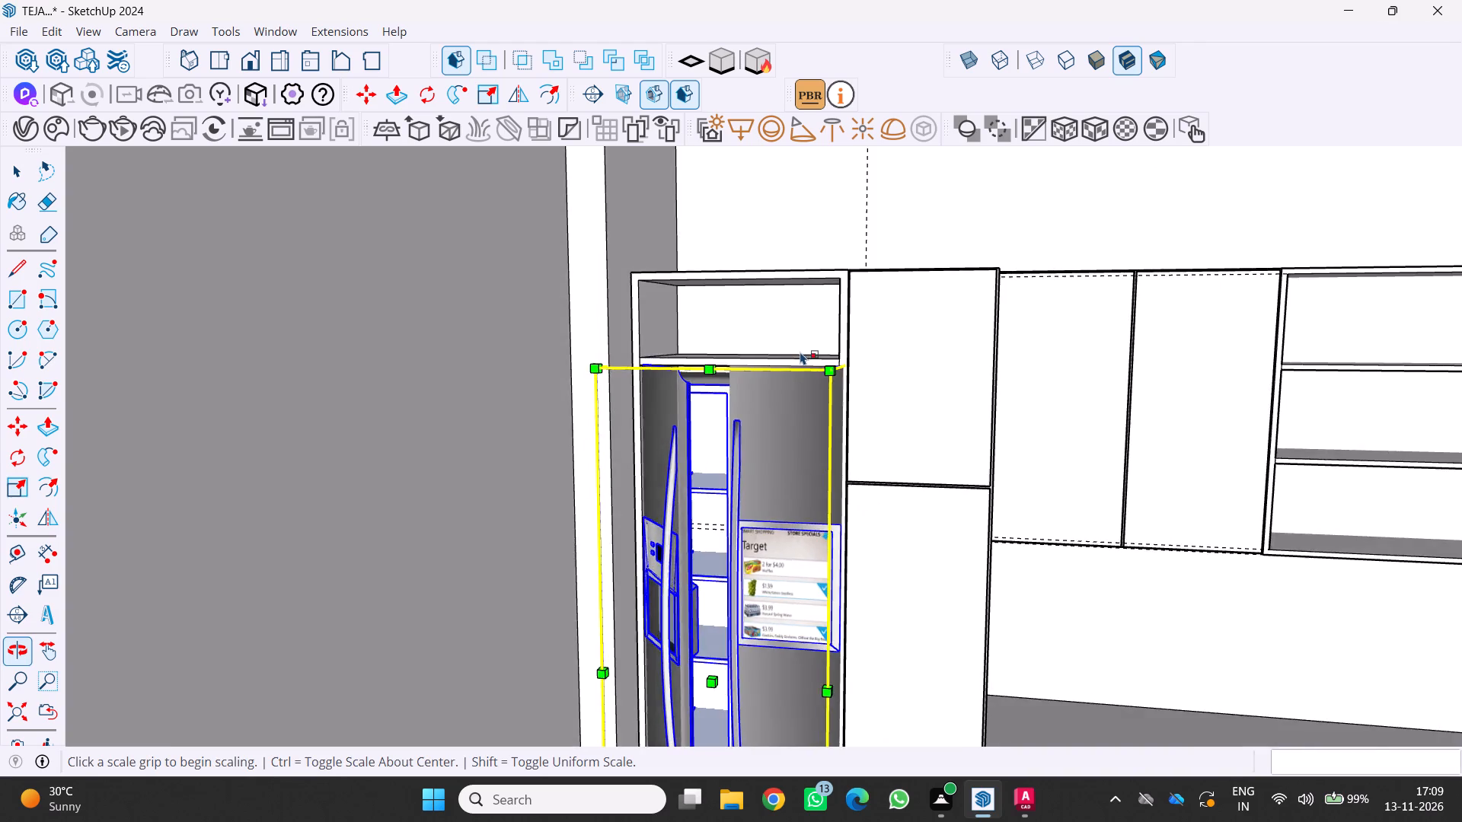
scroll(794, 352, down, 6)
key(space)
click(863, 714)
Examine the fitted refrigerator and the whole wardrobe wall up close and from a distance, at several angles.
scroll(838, 678, down, 2)
middle_drag(829, 667, 819, 540)
scroll(798, 568, up, 2)
middle_drag(806, 568, 923, 537)
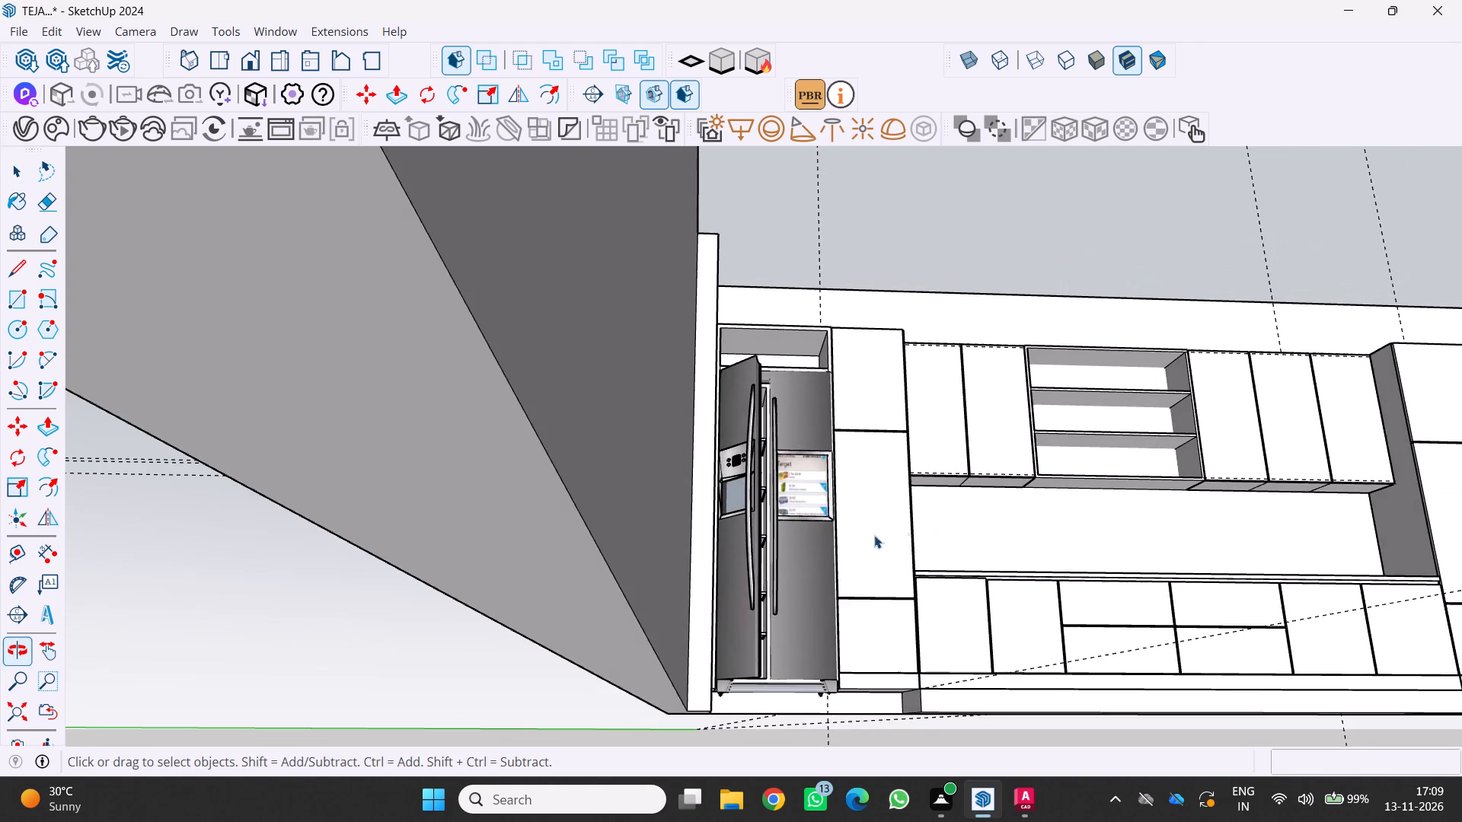
scroll(820, 548, down, 3)
middle_drag(801, 572, 718, 615)
scroll(726, 584, down, 3)
middle_drag(732, 585, 665, 683)
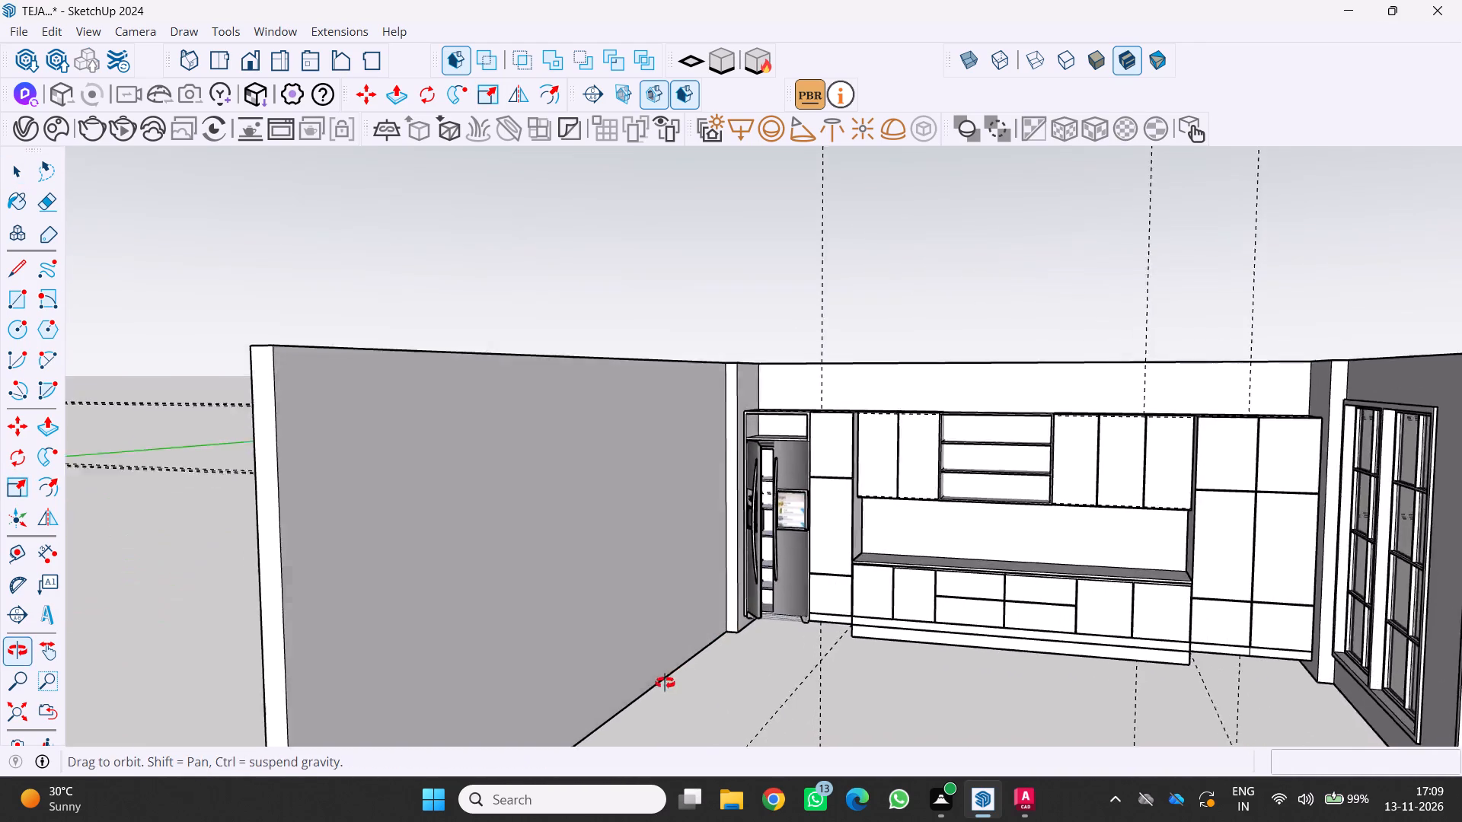
middle_drag(665, 683, 629, 670)
scroll(777, 563, down, 1)
middle_drag(784, 597, 710, 647)
scroll(770, 553, up, 7)
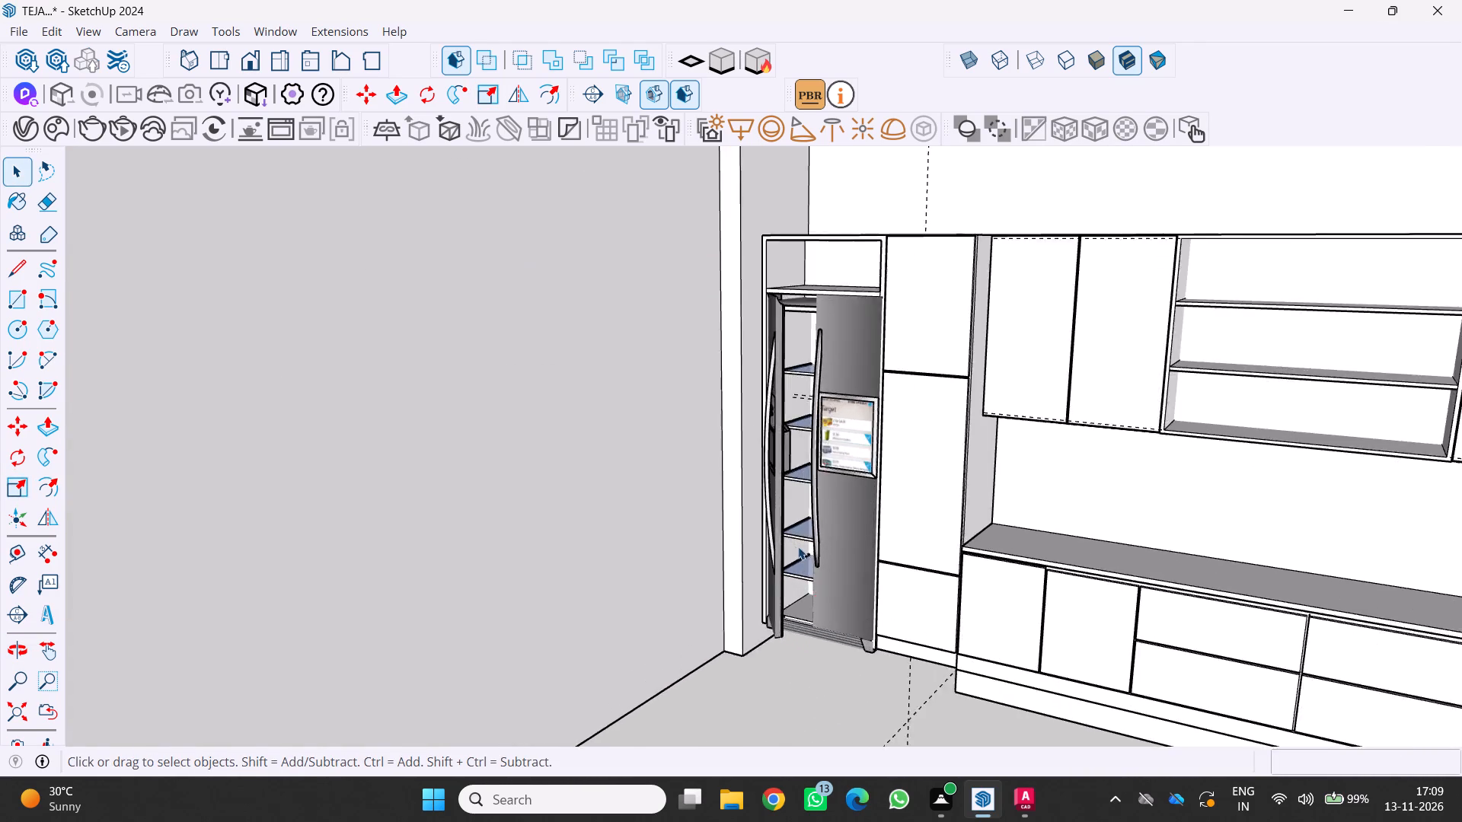
middle_drag(810, 567, 896, 583)
scroll(895, 584, down, 9)
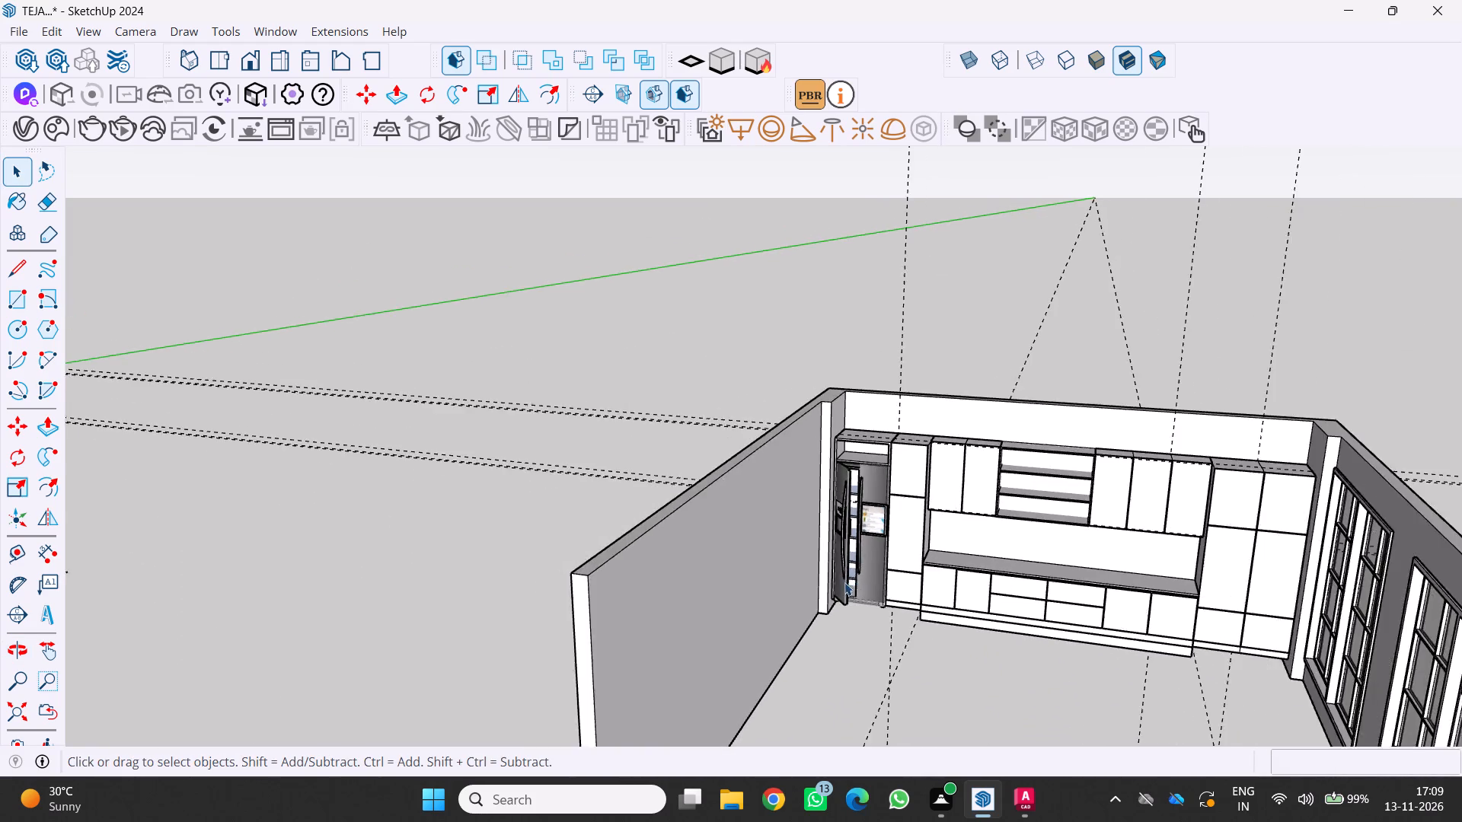
scroll(844, 582, down, 2)
middle_drag(854, 569, 935, 511)
middle_click(935, 511)
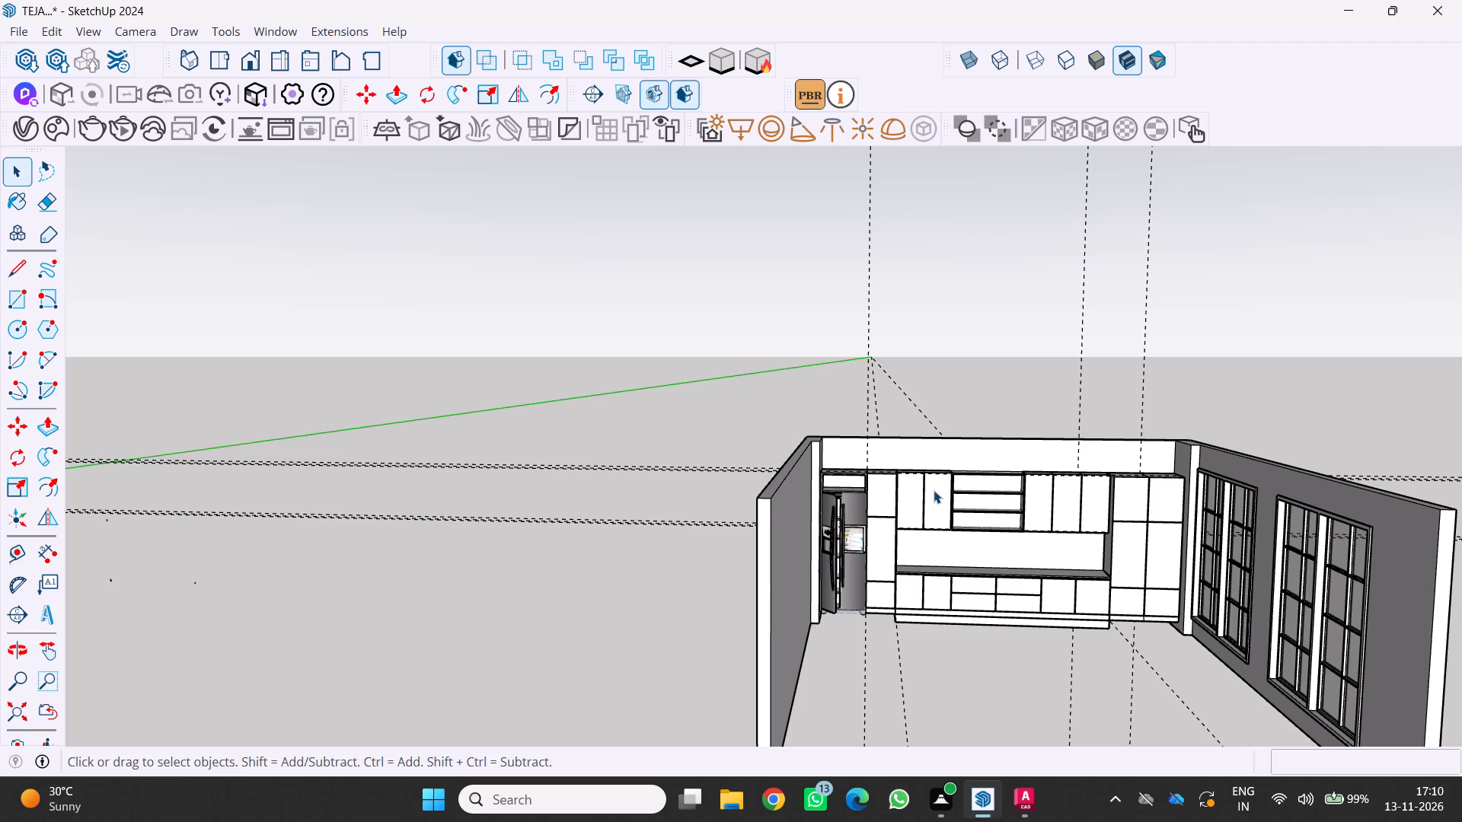
scroll(702, 406, down, 1)
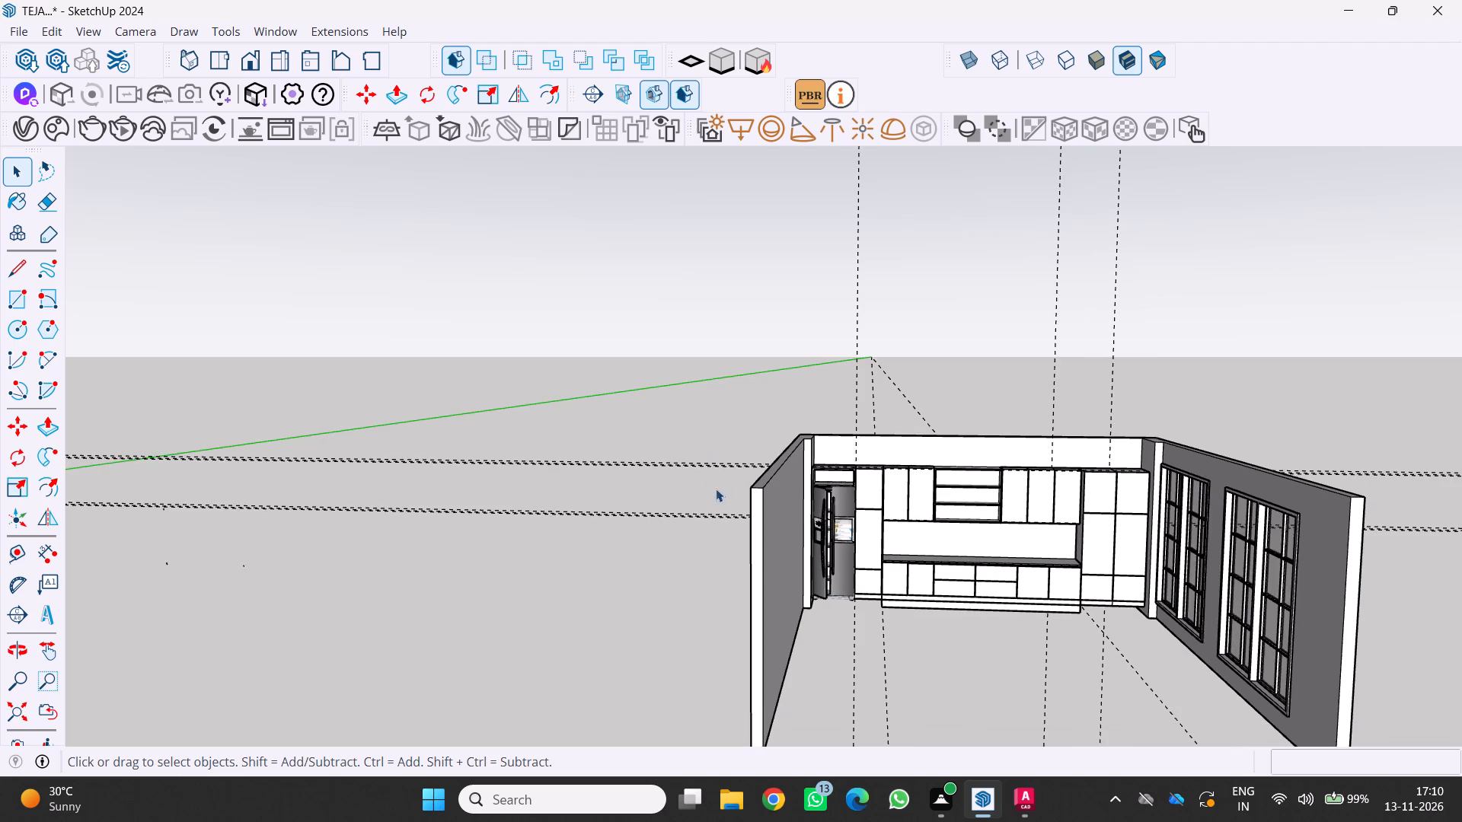
middle_drag(721, 496, 587, 500)
scroll(850, 613, up, 6)
middle_drag(870, 607, 971, 538)
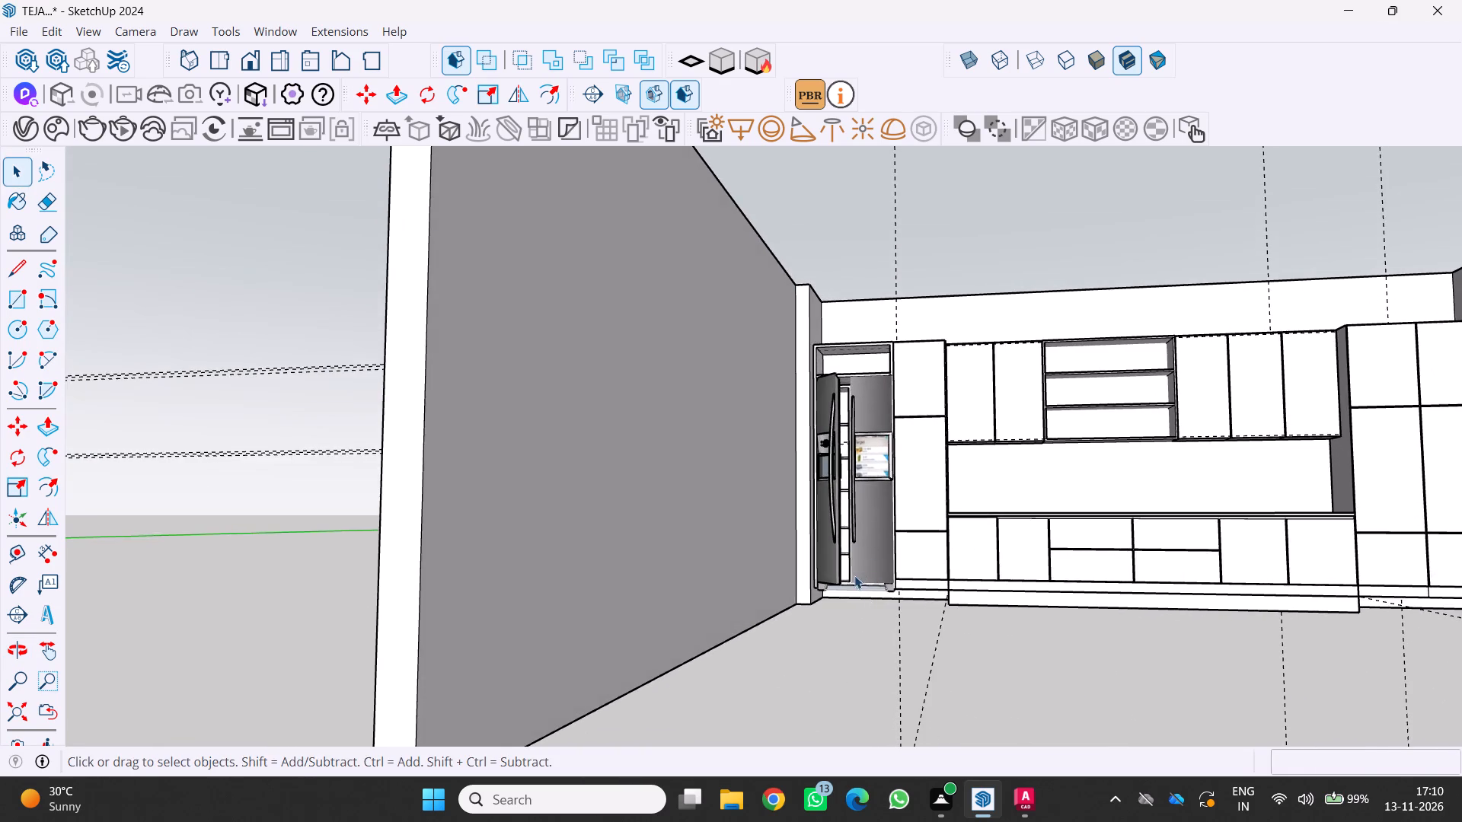
scroll(853, 576, down, 2)
middle_drag(848, 582, 913, 522)
scroll(857, 581, down, 1)
middle_drag(857, 581, 789, 680)
scroll(793, 679, down, 6)
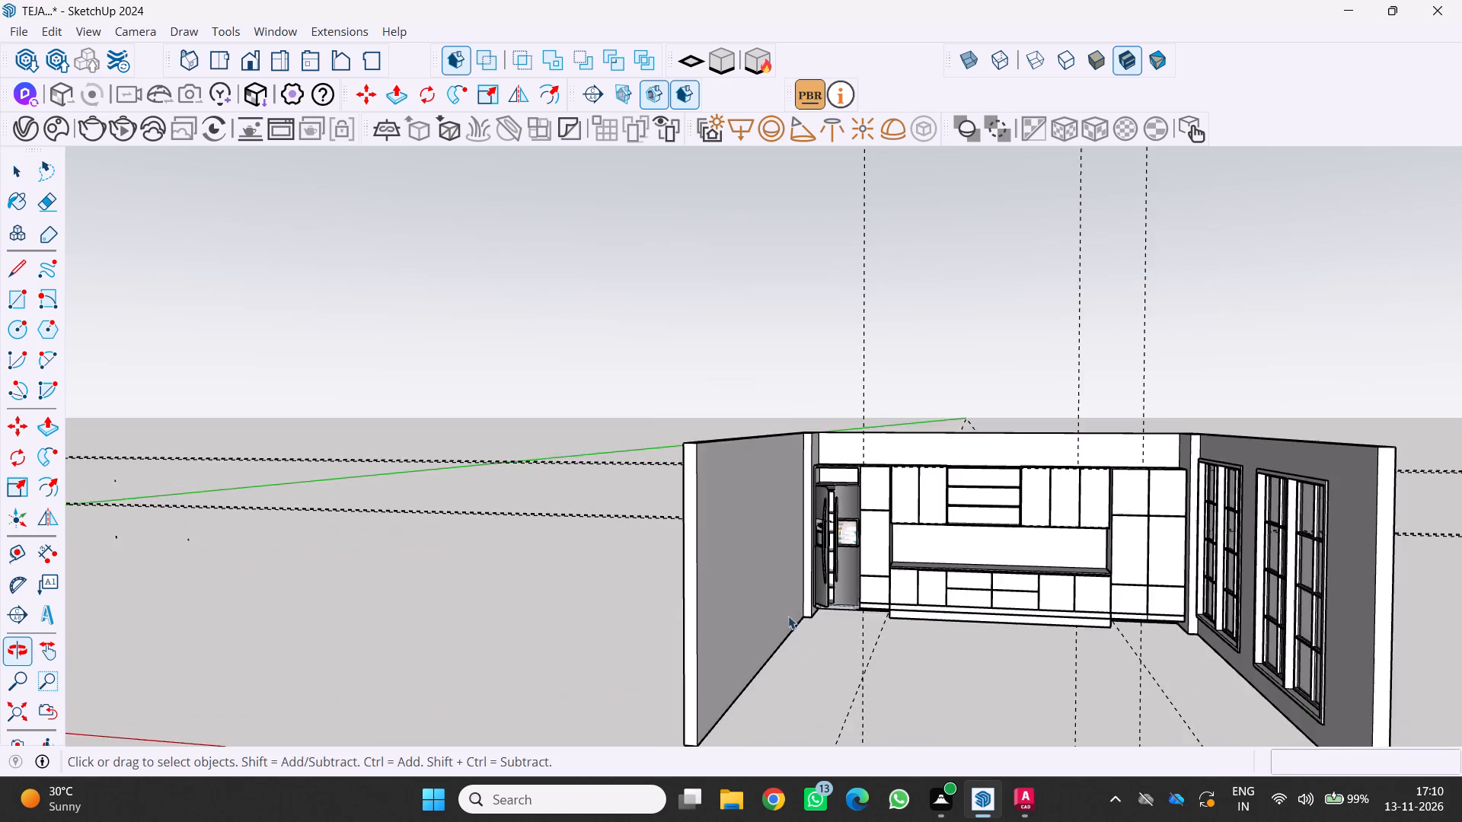
scroll(788, 616, down, 4)
middle_drag(784, 613, 710, 652)
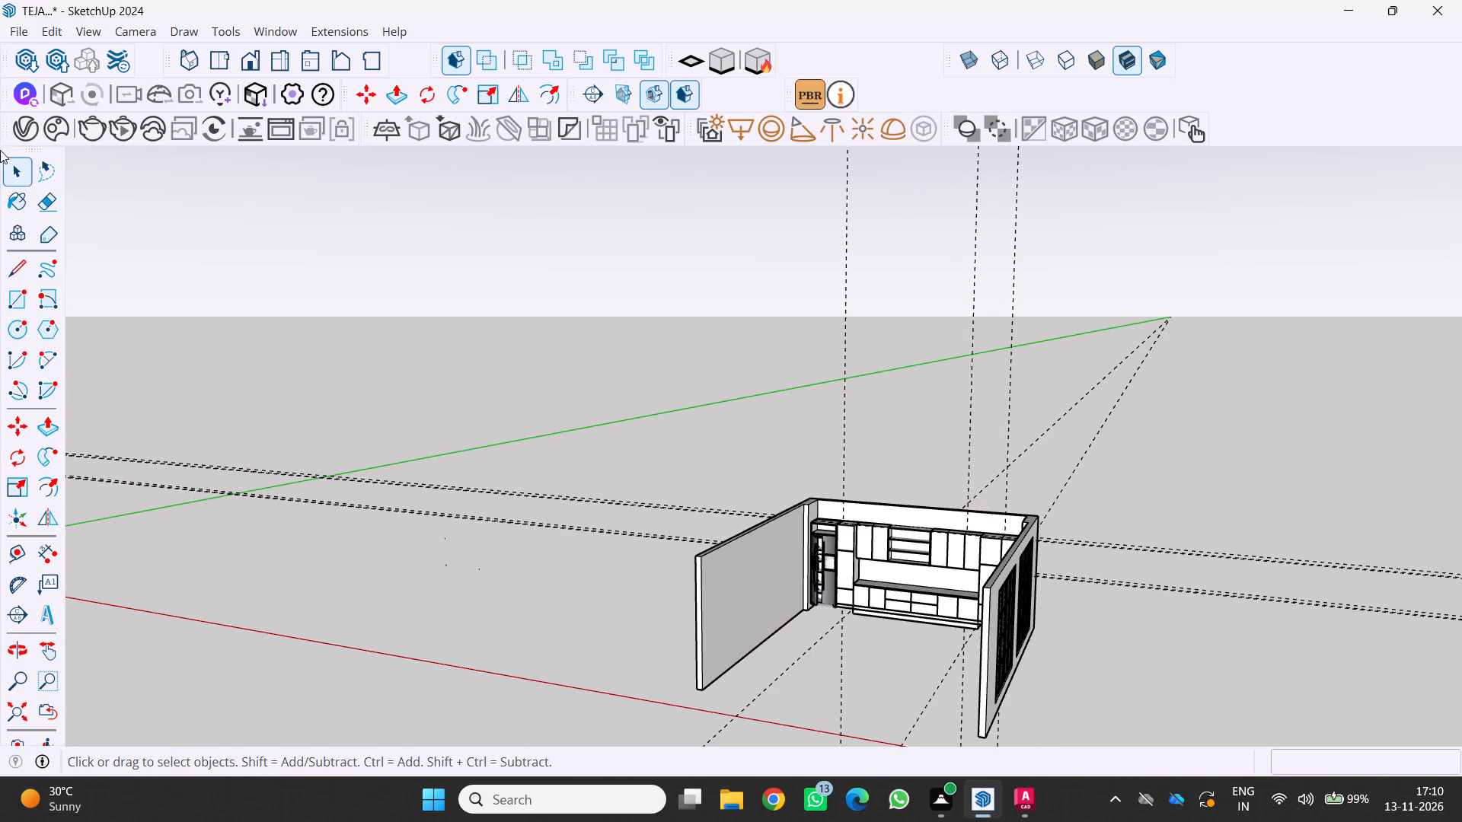
Draw a rectangle about 136 cm by 627 cm on the ground outside the room, beyond the plain side wall.
click(16, 304)
middle_drag(259, 527, 266, 527)
middle_click(269, 527)
middle_drag(410, 459, 667, 479)
scroll(605, 492, down, 6)
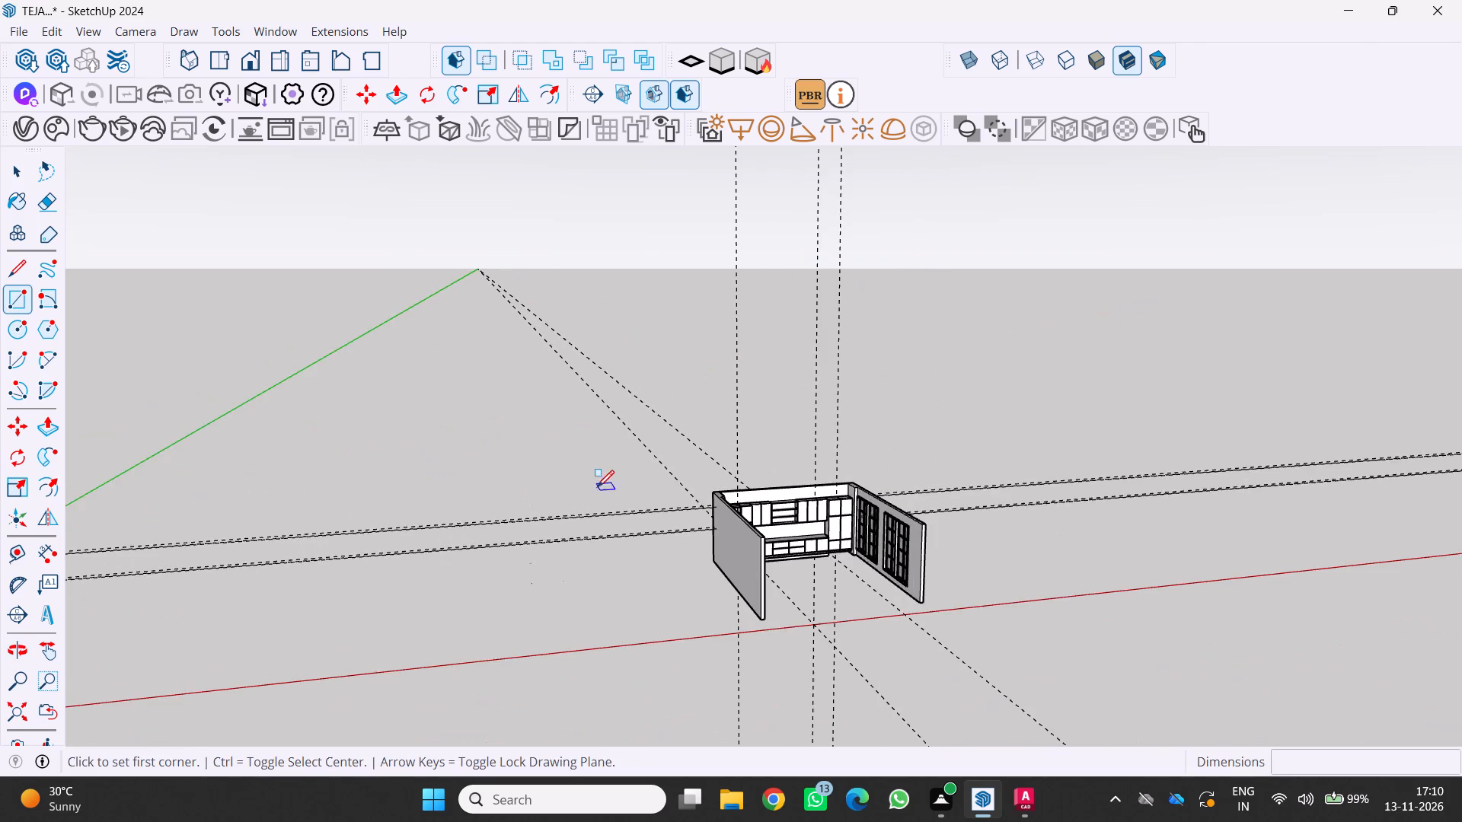
scroll(484, 665, up, 3)
middle_drag(459, 672, 410, 715)
scroll(411, 716, up, 4)
middle_click(410, 712)
click(464, 642)
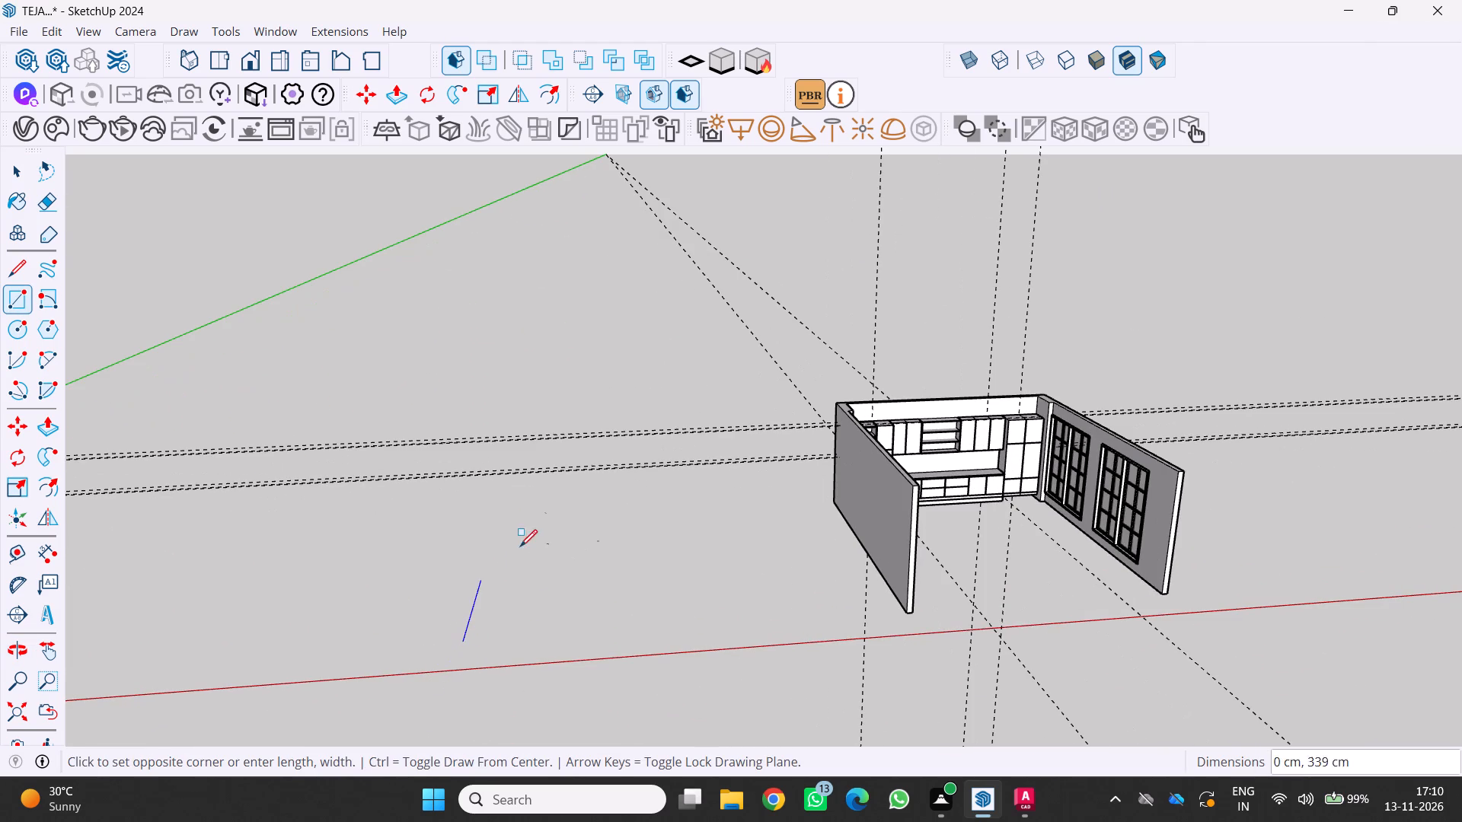
click(541, 537)
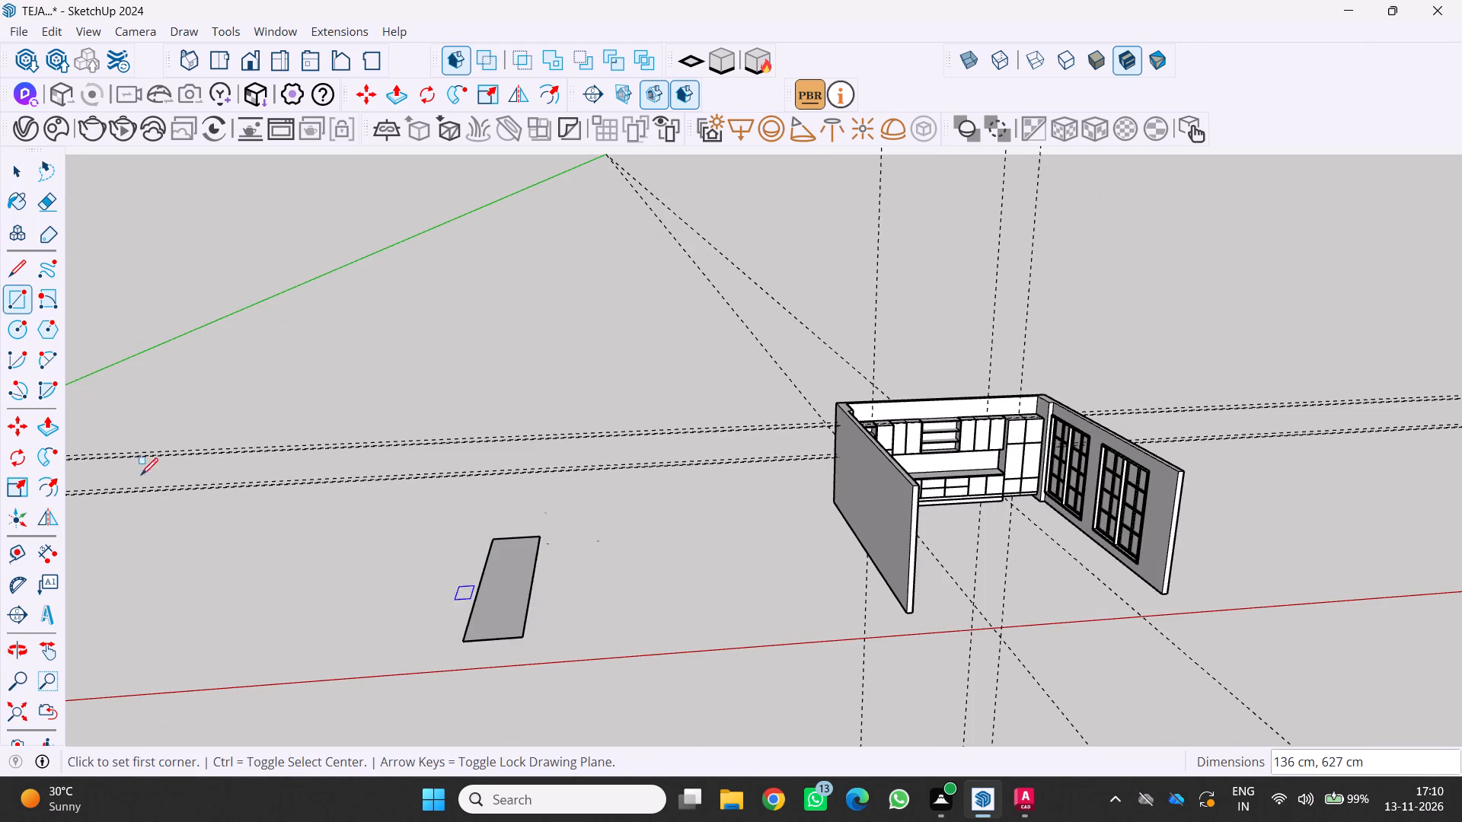
Draw three hexagons in a row along the rectangle: middle, far end, and near end, the last with an inscribed radius of about 53 cm.
click(42, 328)
scroll(370, 486, up, 1)
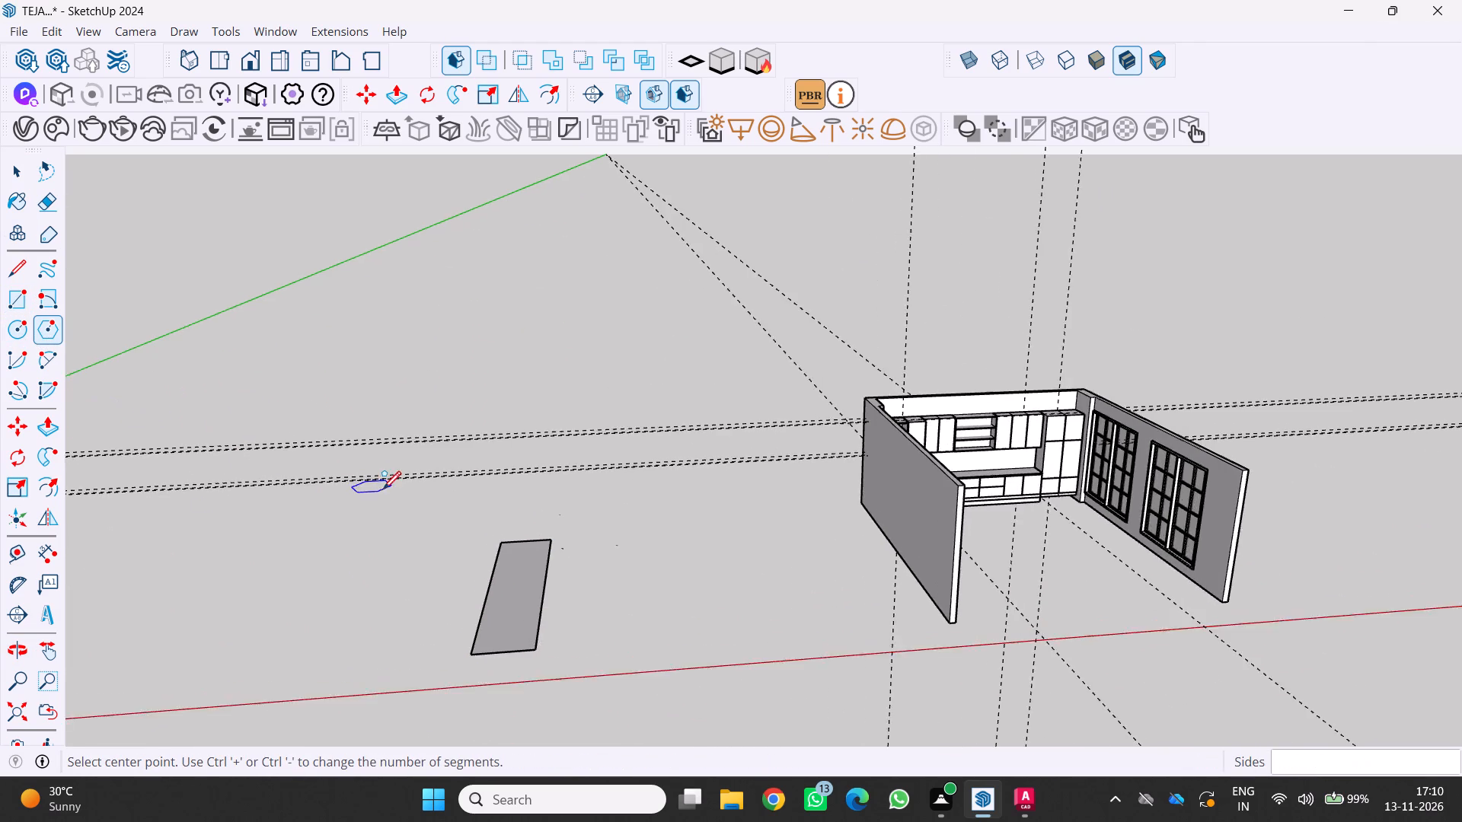
scroll(383, 488, up, 2)
drag(531, 620, 535, 611)
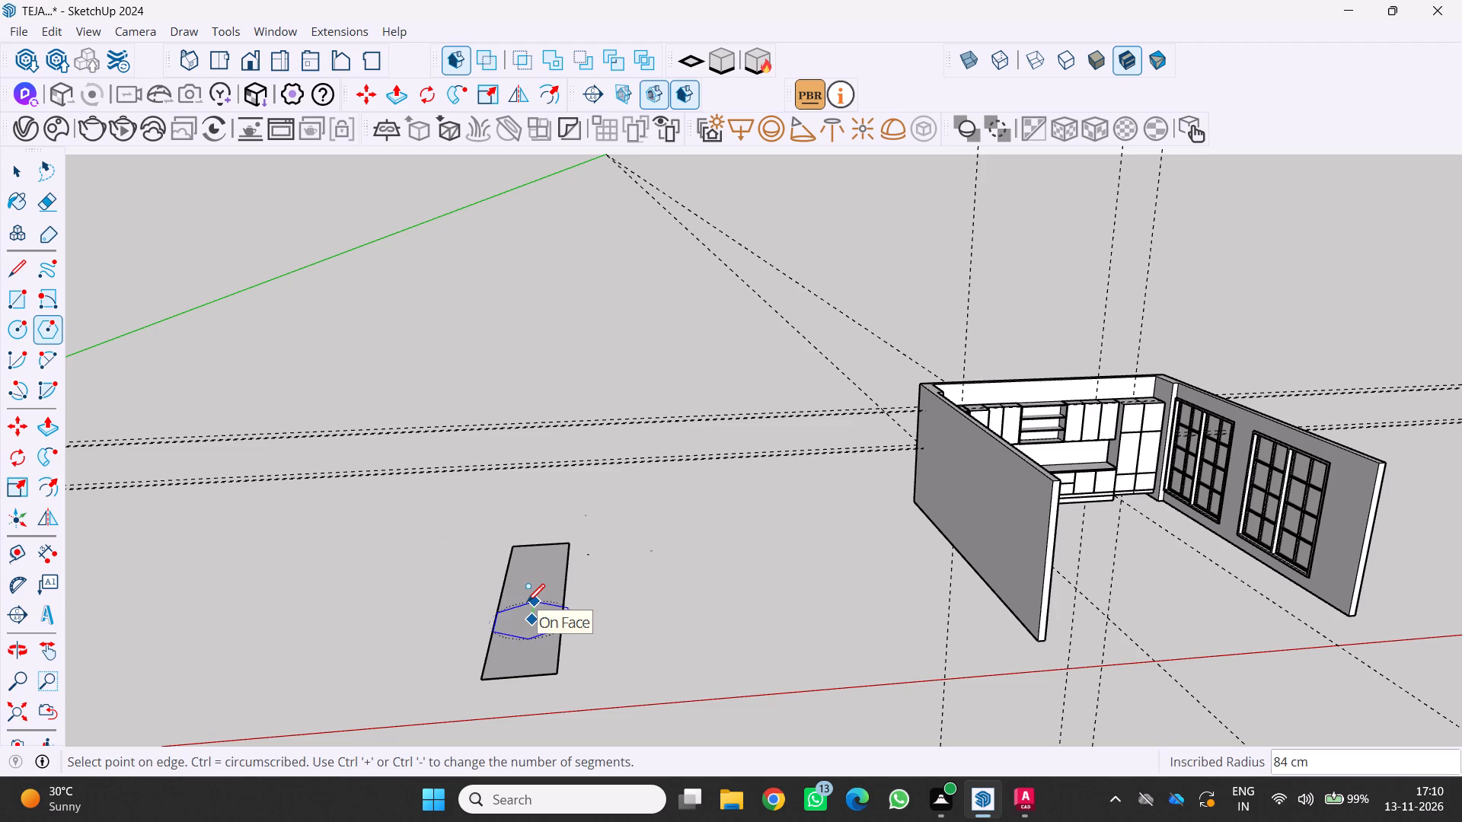
click(525, 604)
scroll(527, 619, up, 4)
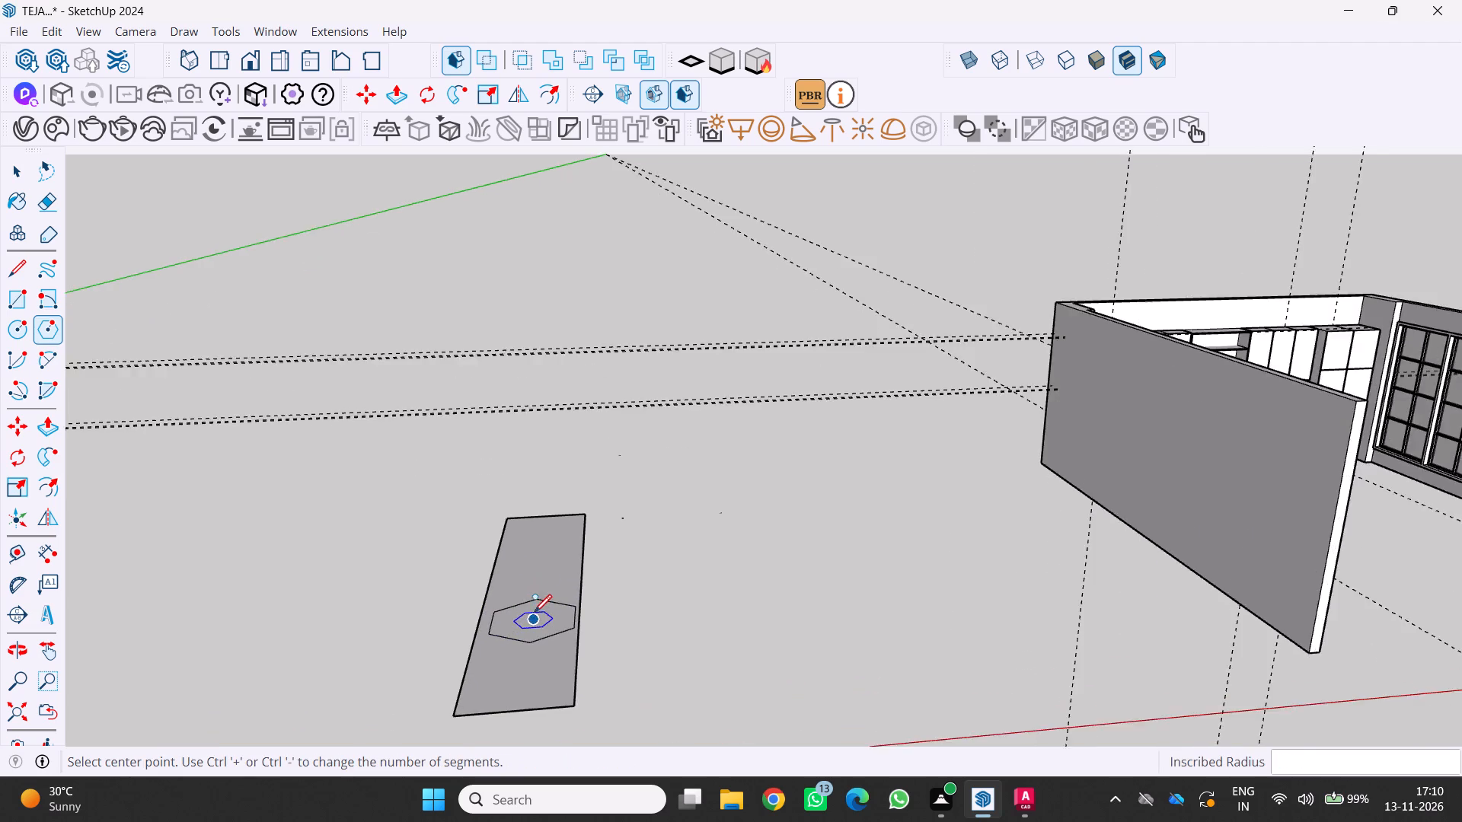
scroll(534, 611, up, 4)
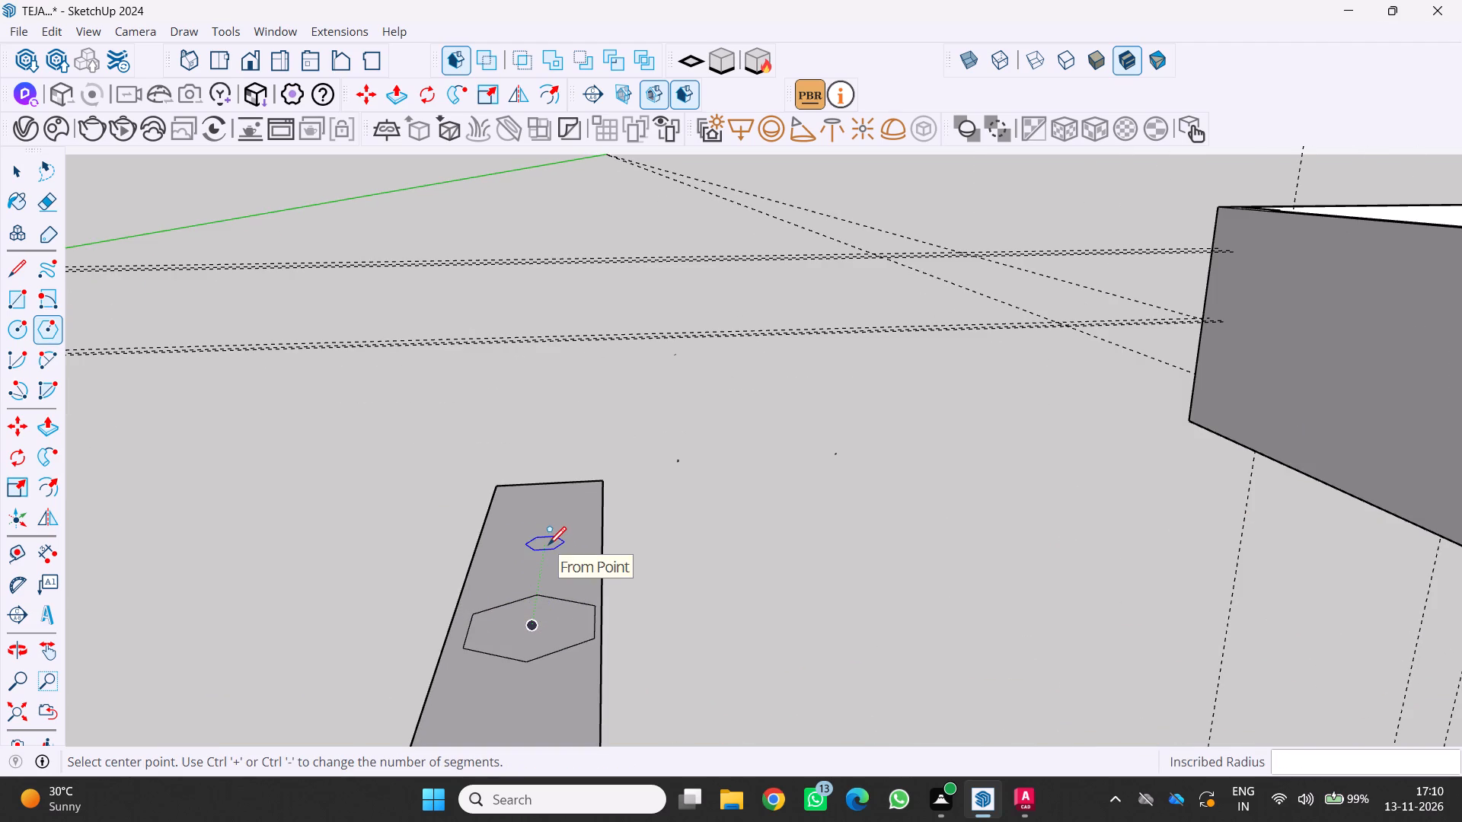
click(548, 541)
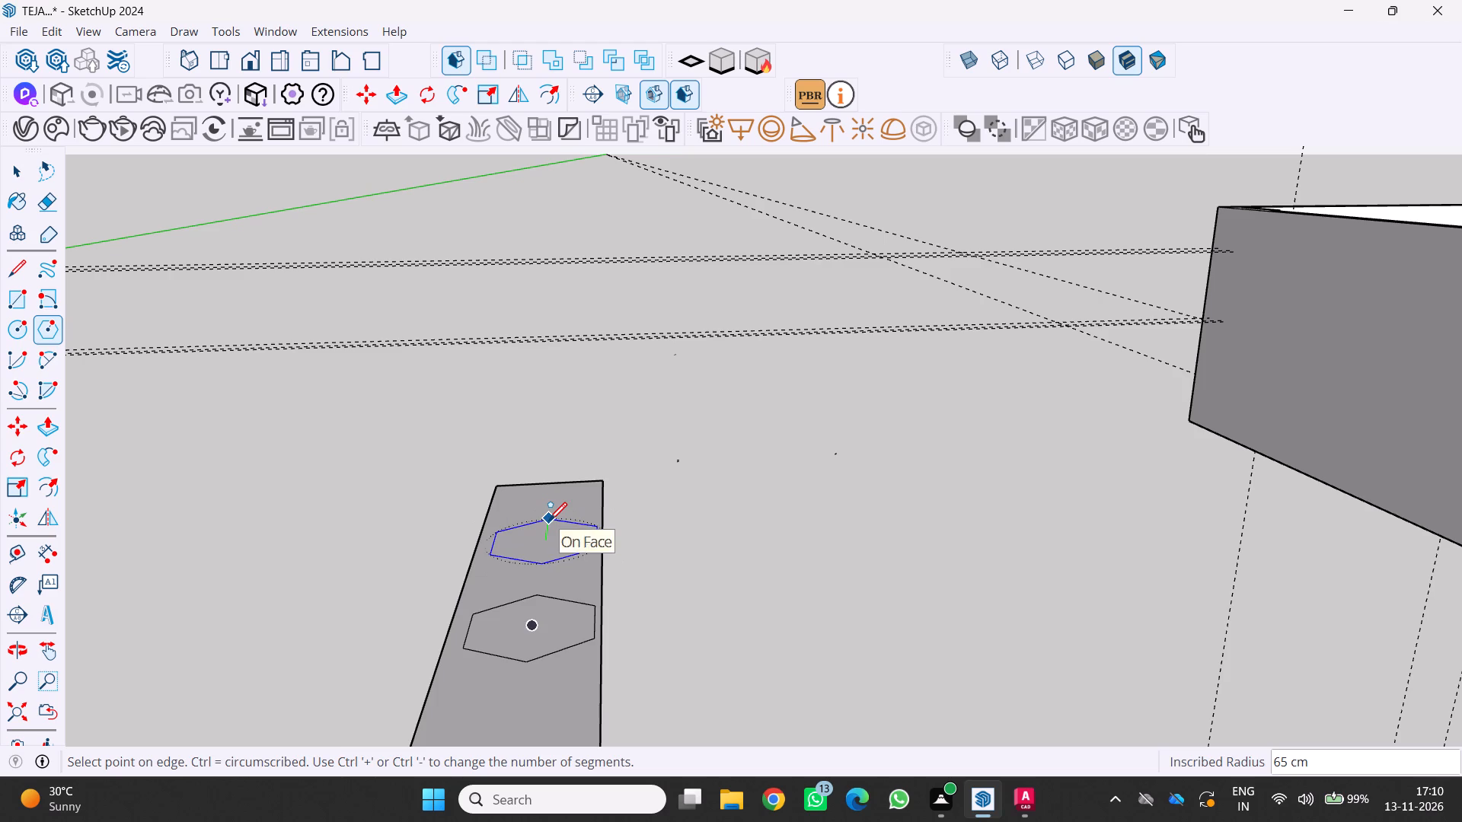
click(549, 519)
scroll(541, 517, down, 5)
scroll(506, 613, up, 4)
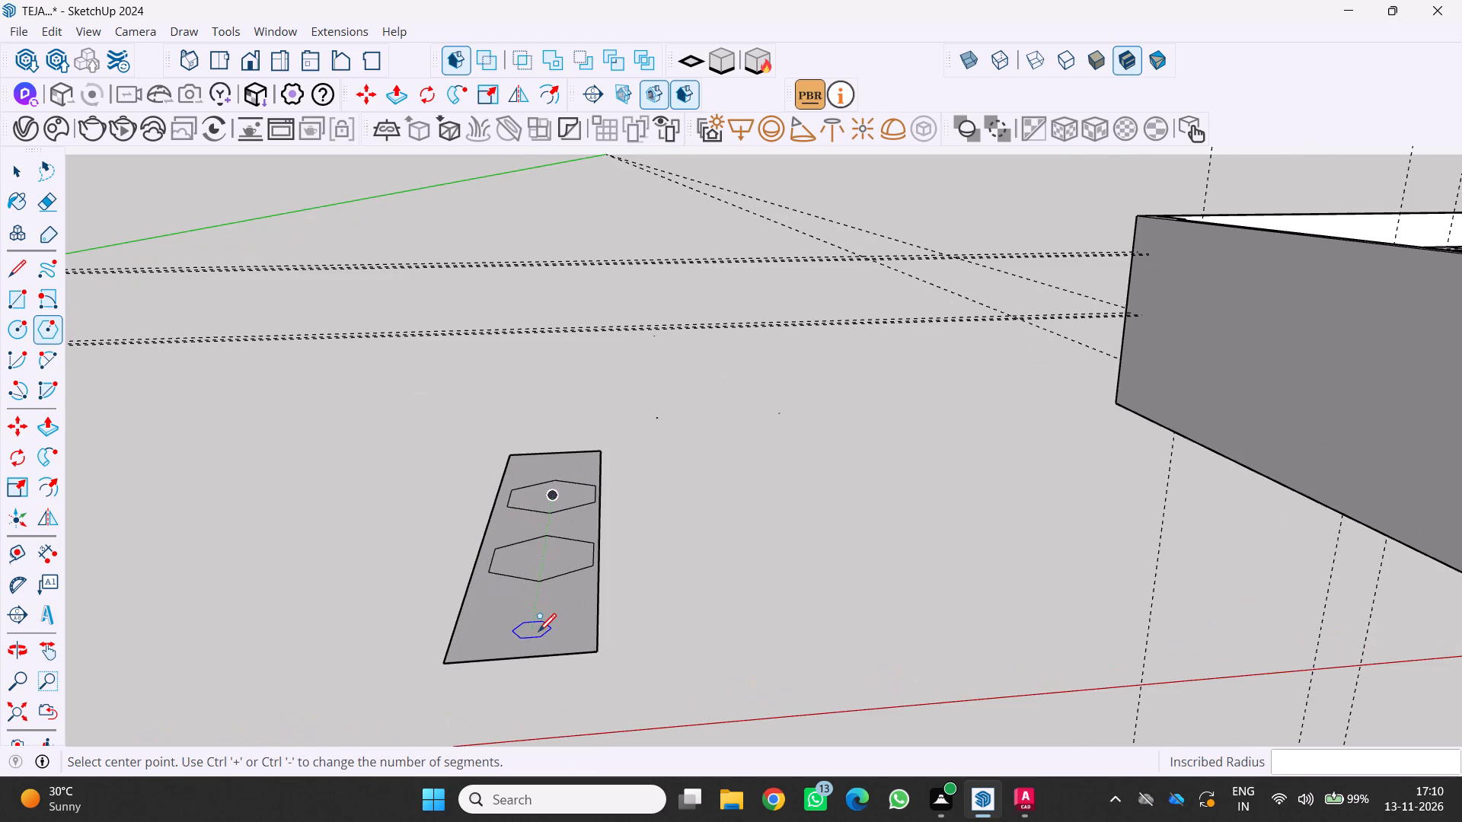
click(533, 629)
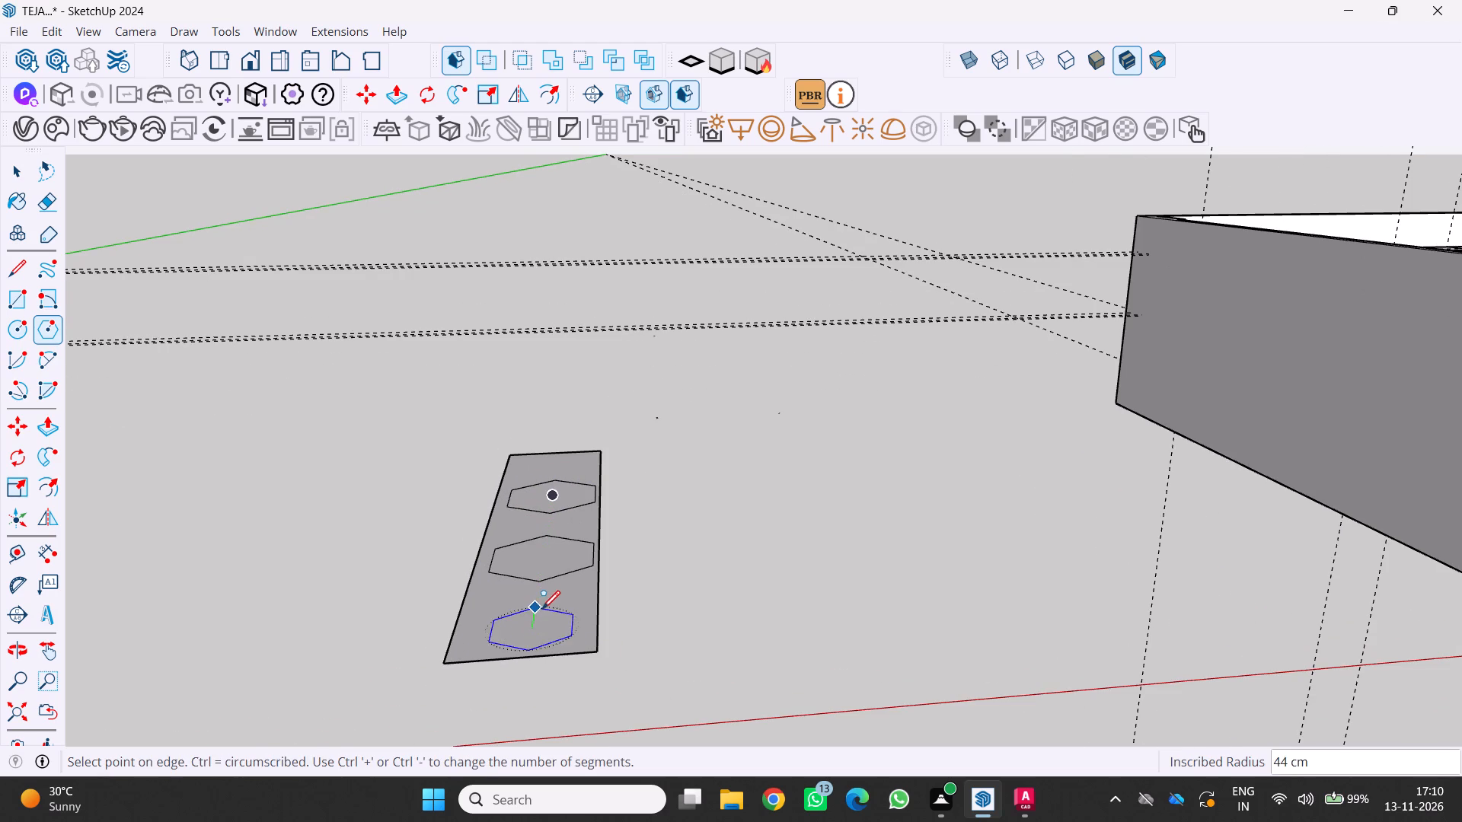
click(543, 604)
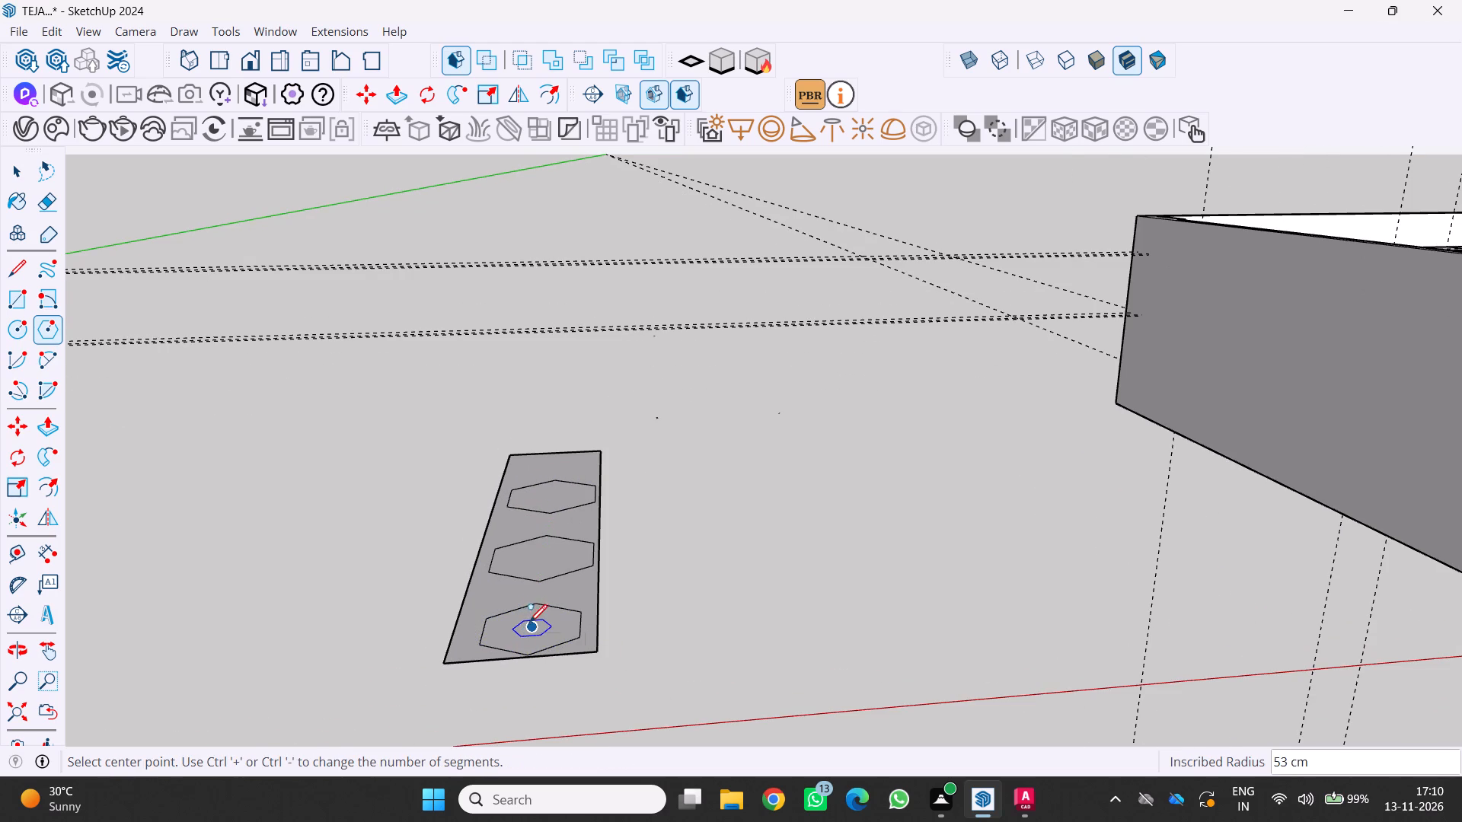
Push/Pull the three hexagons up from the rectangle into raised blocks, near one first, with the farthest about 16 cm high.
key(p)
drag(531, 622, 528, 613)
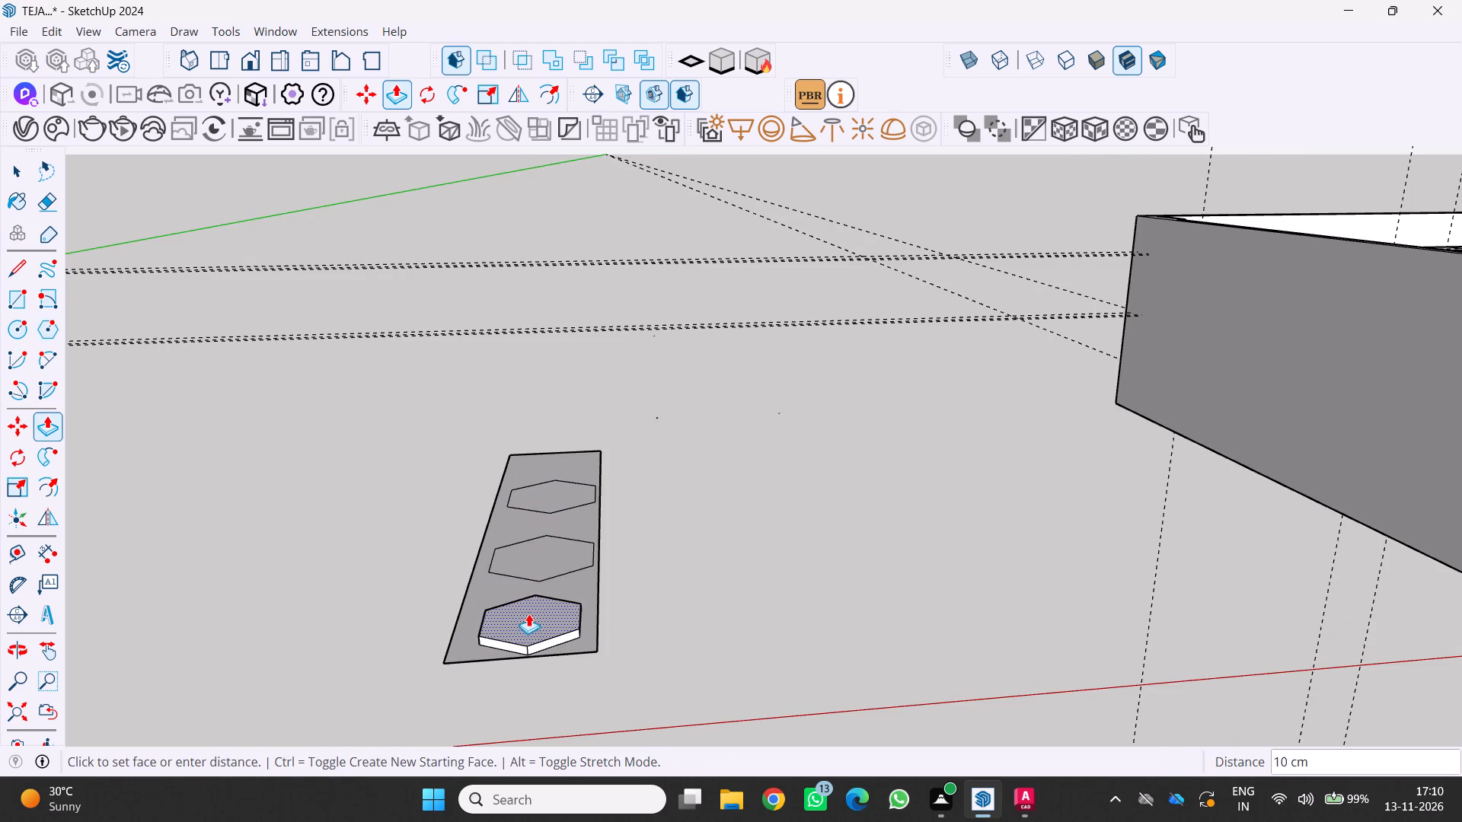
drag(528, 613, 529, 604)
drag(550, 550, 550, 540)
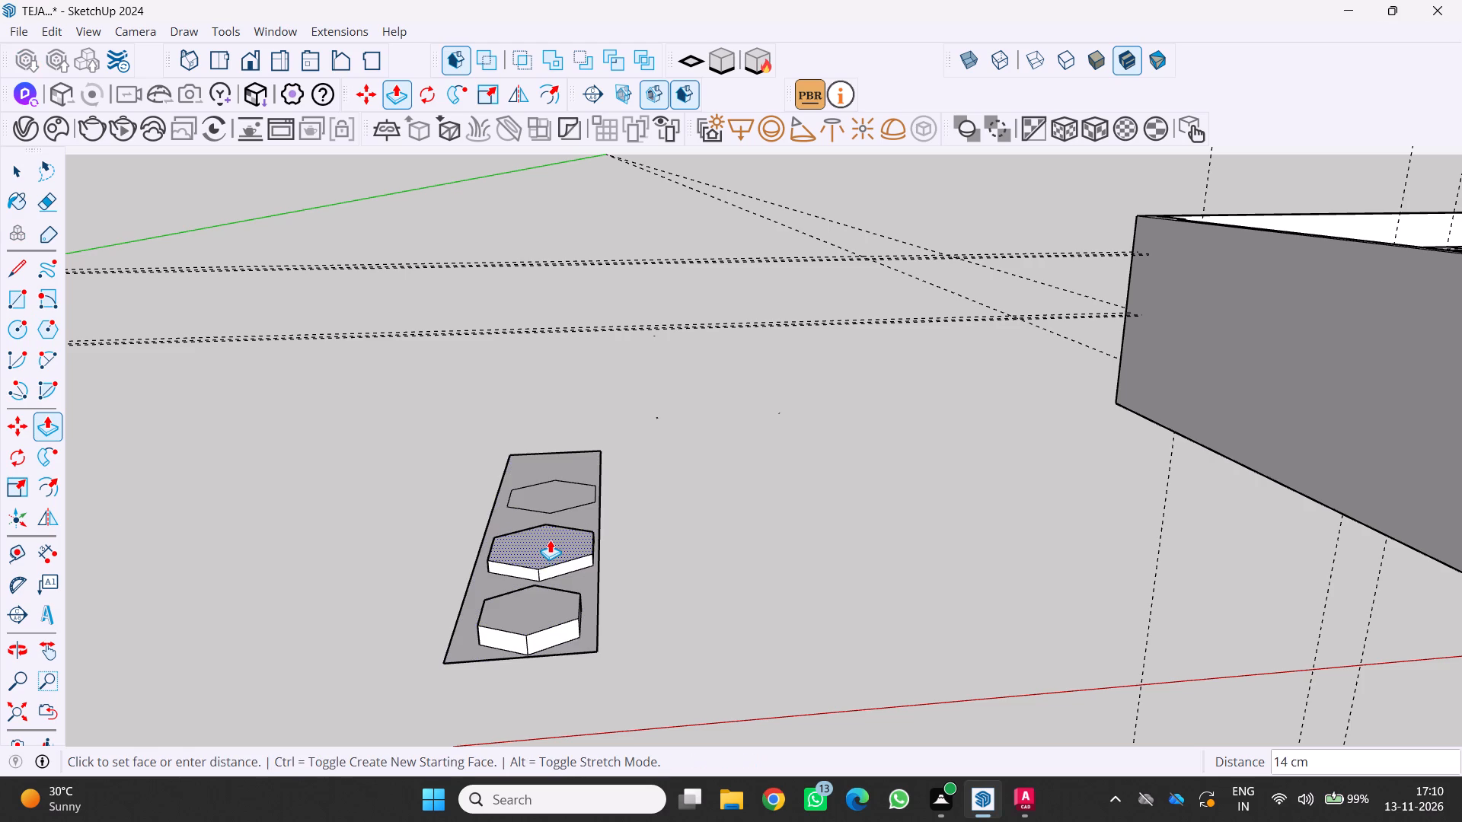
drag(550, 540, 550, 537)
drag(541, 496, 541, 495)
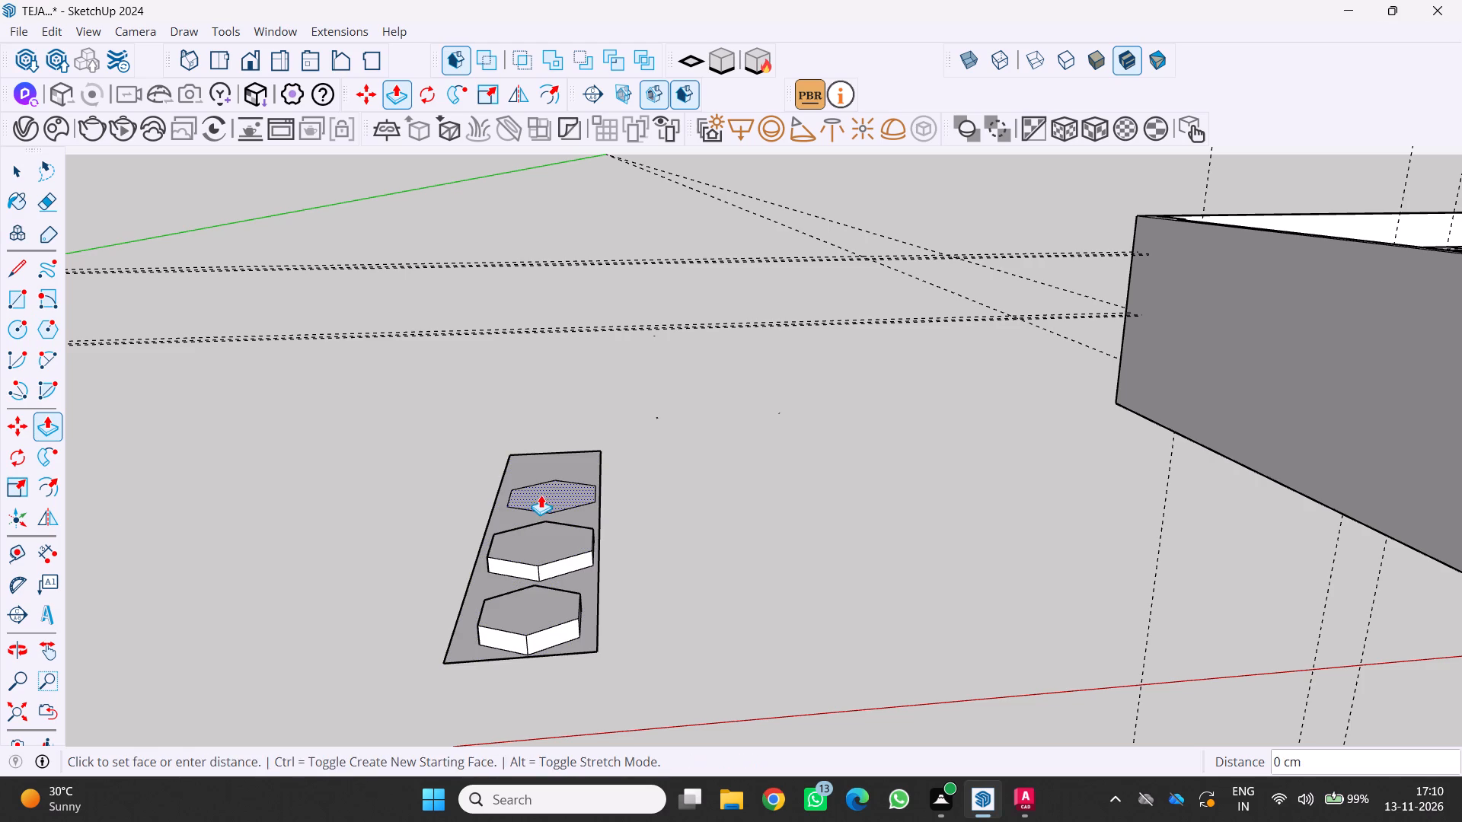
drag(541, 495, 542, 485)
Push/Pull the rectangle's face around the hexagonal blocks by about 4 cm to give the base plate thickness.
middle_drag(581, 515, 473, 482)
scroll(599, 531, up, 3)
middle_drag(580, 540, 562, 547)
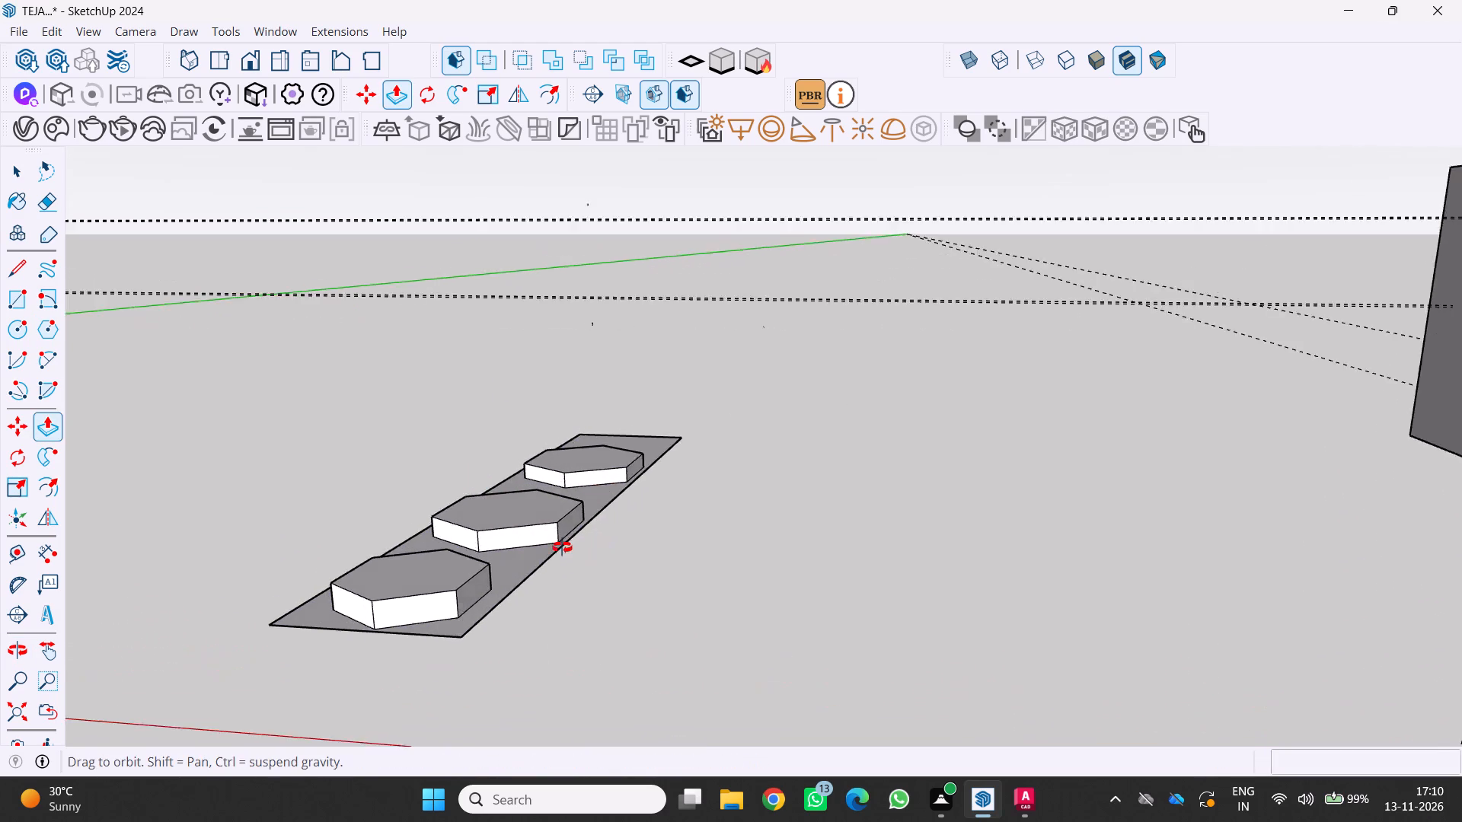
middle_drag(562, 547, 438, 604)
middle_drag(553, 617, 627, 515)
scroll(628, 516, down, 3)
middle_drag(601, 575, 563, 653)
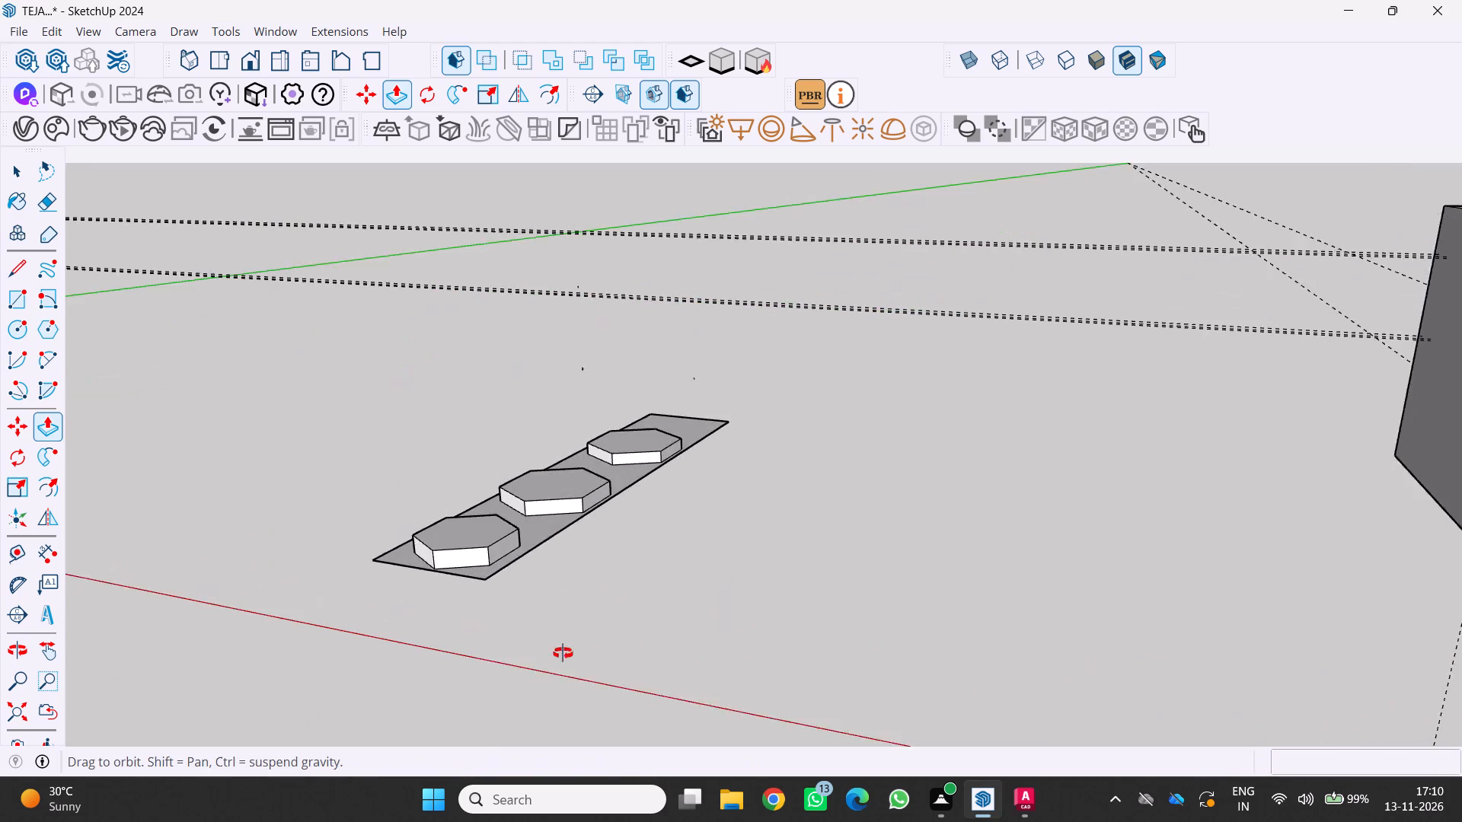
middle_drag(563, 653, 529, 656)
middle_drag(536, 525, 570, 546)
scroll(542, 531, up, 1)
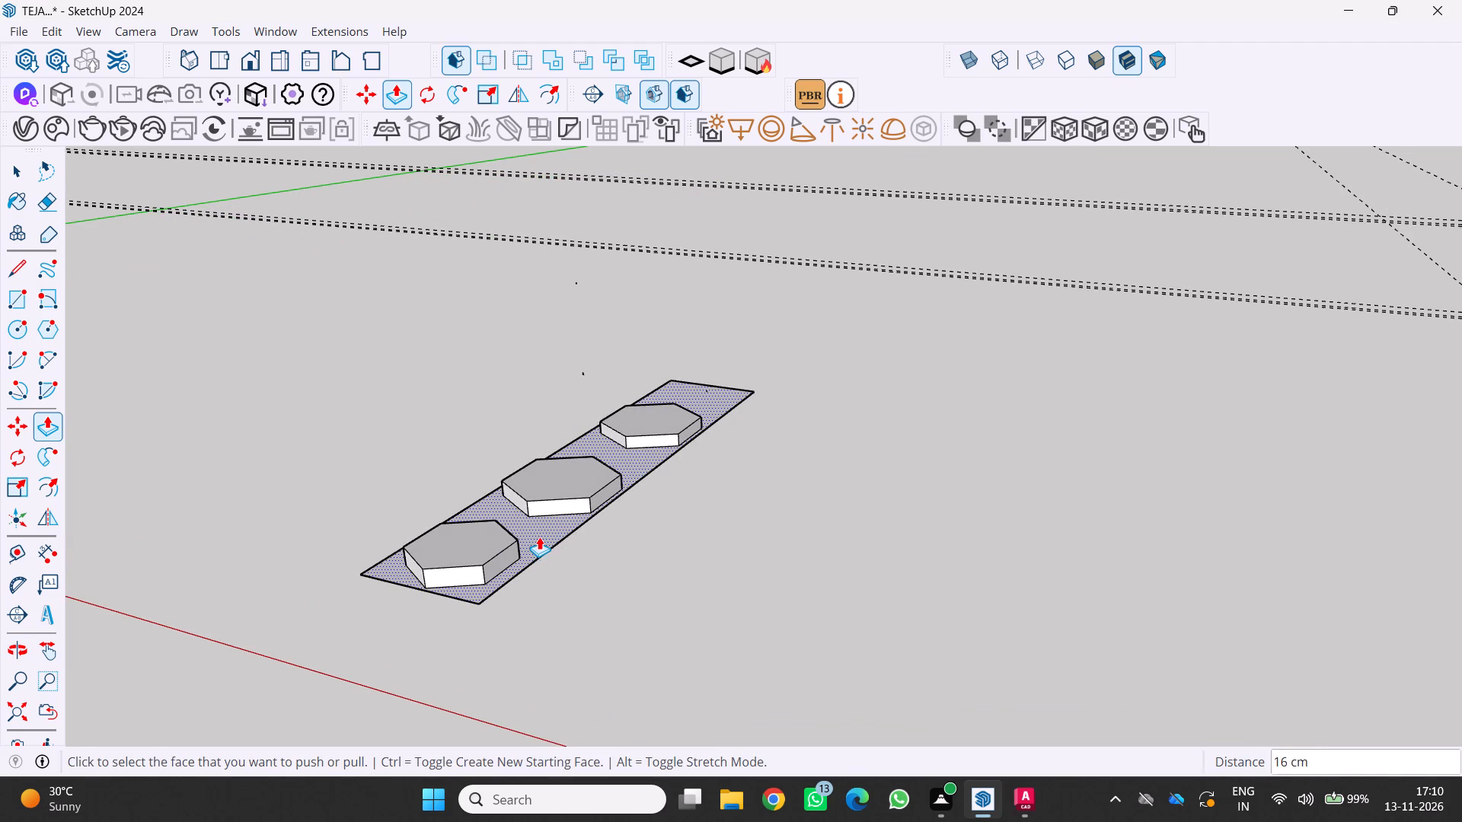
click(538, 537)
scroll(507, 578, up, 2)
middle_drag(505, 575, 508, 500)
scroll(435, 542, up, 4)
middle_drag(433, 538, 611, 490)
scroll(563, 528, down, 2)
middle_drag(556, 532, 424, 620)
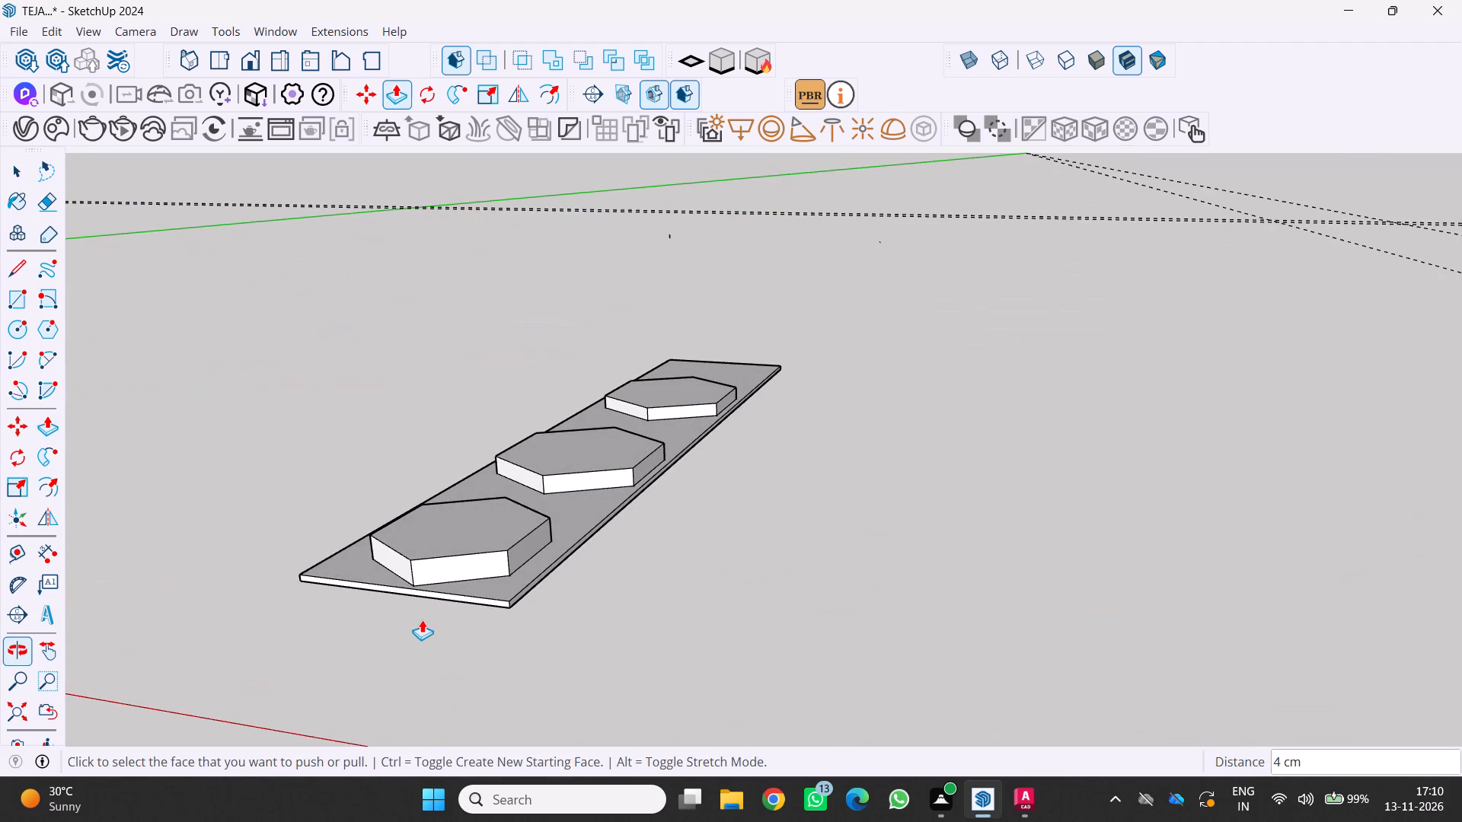
scroll(428, 614, down, 3)
middle_drag(426, 613, 536, 608)
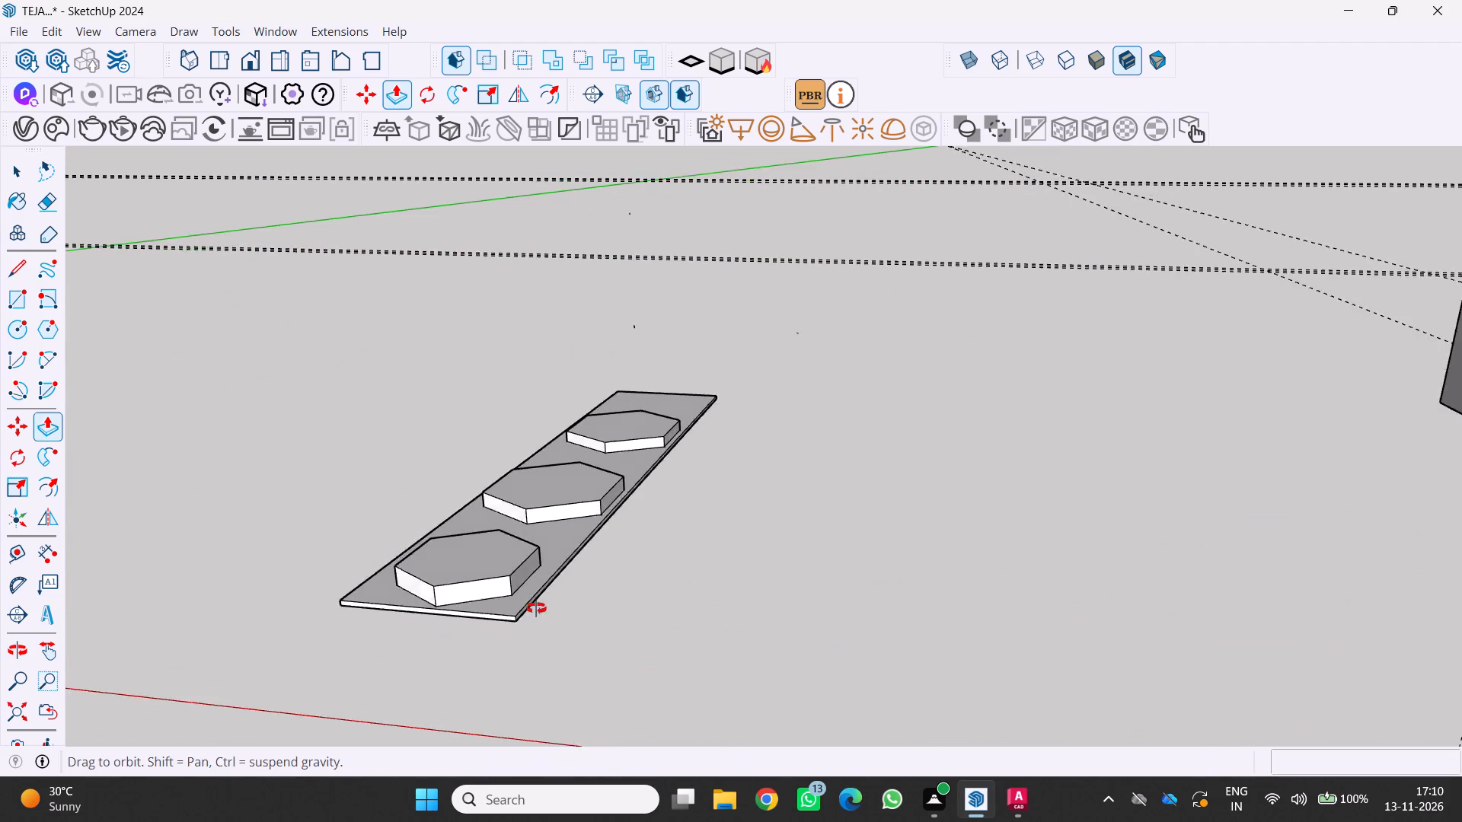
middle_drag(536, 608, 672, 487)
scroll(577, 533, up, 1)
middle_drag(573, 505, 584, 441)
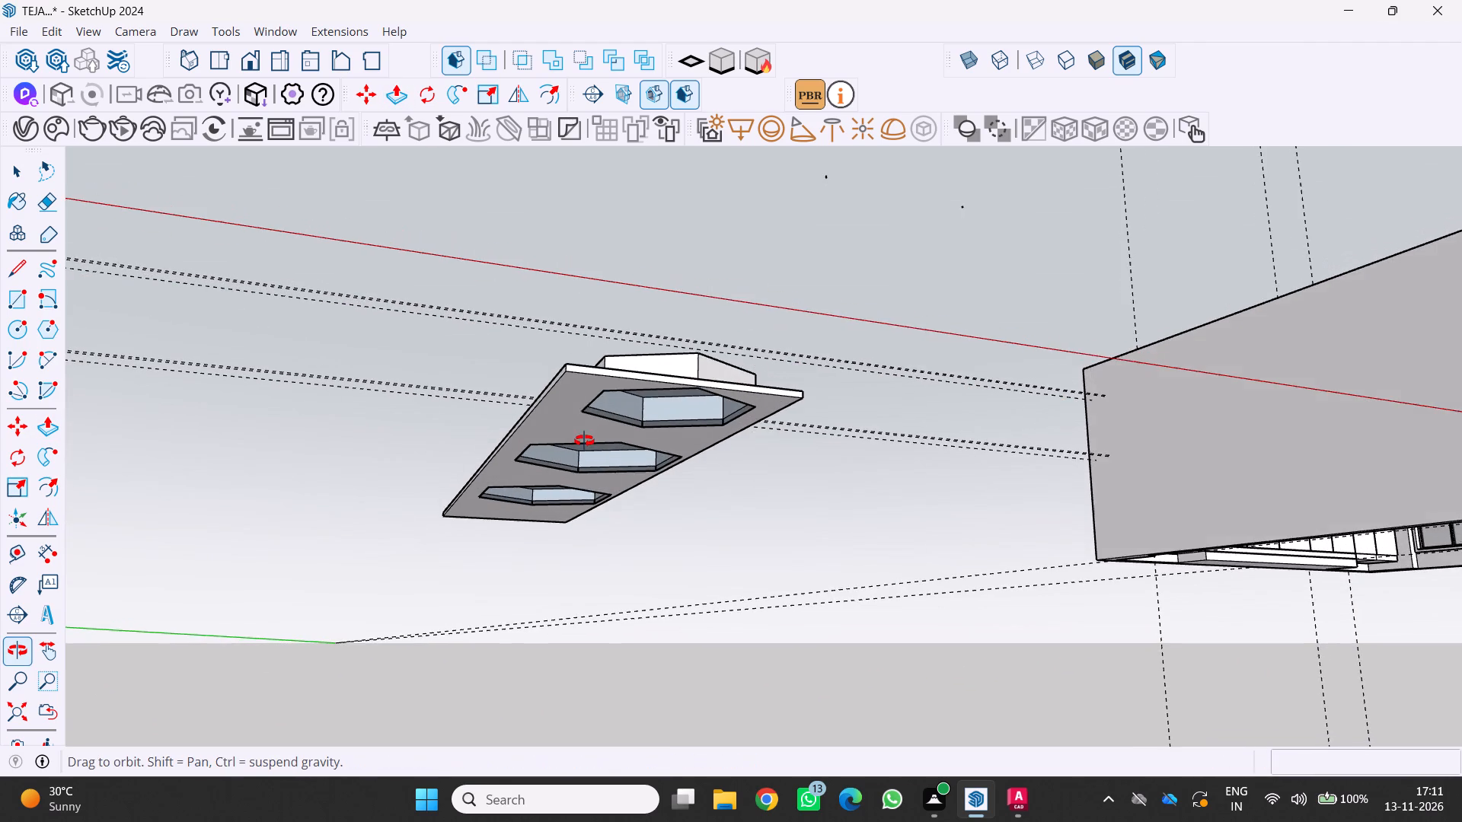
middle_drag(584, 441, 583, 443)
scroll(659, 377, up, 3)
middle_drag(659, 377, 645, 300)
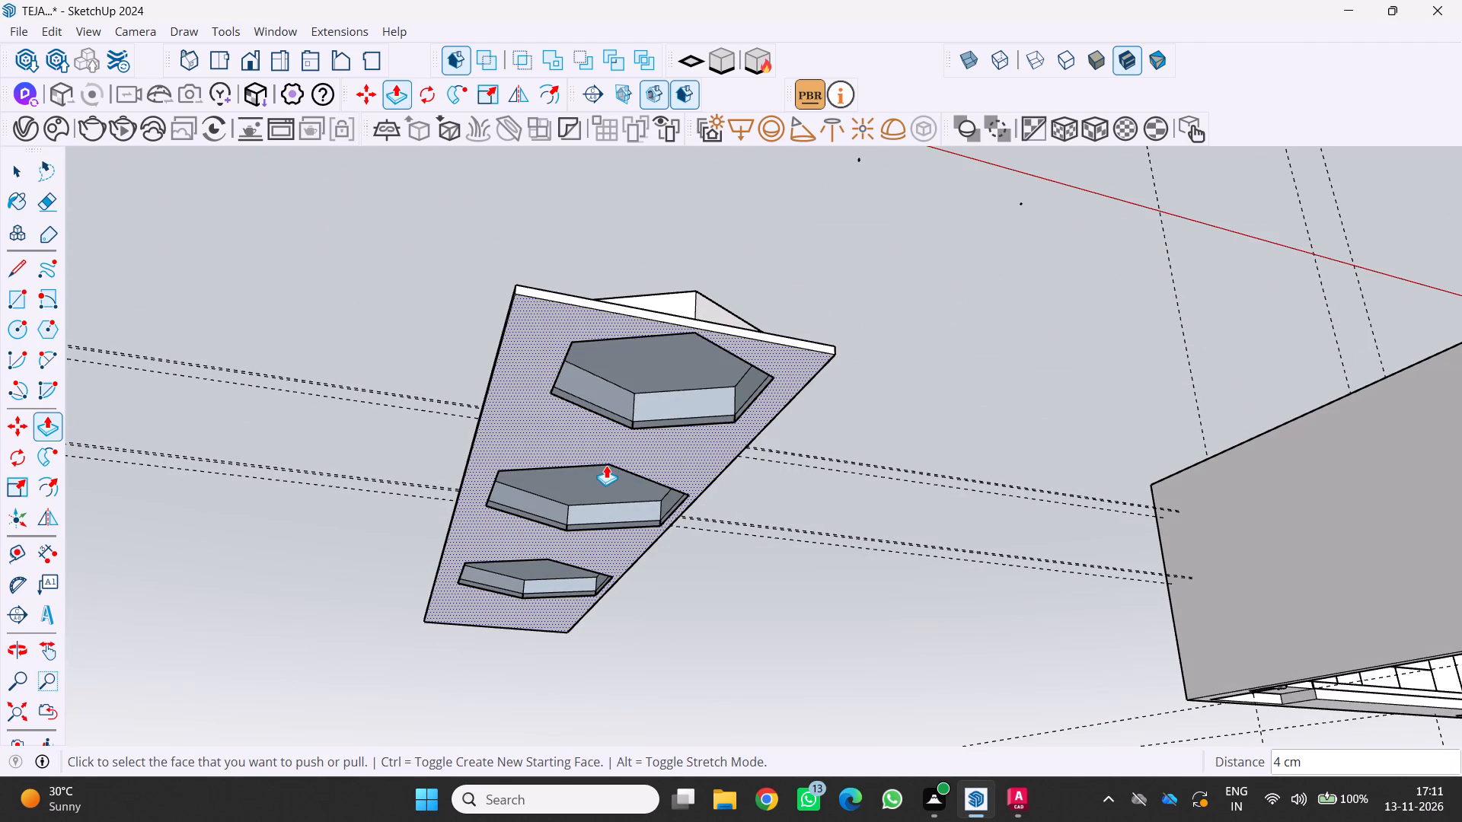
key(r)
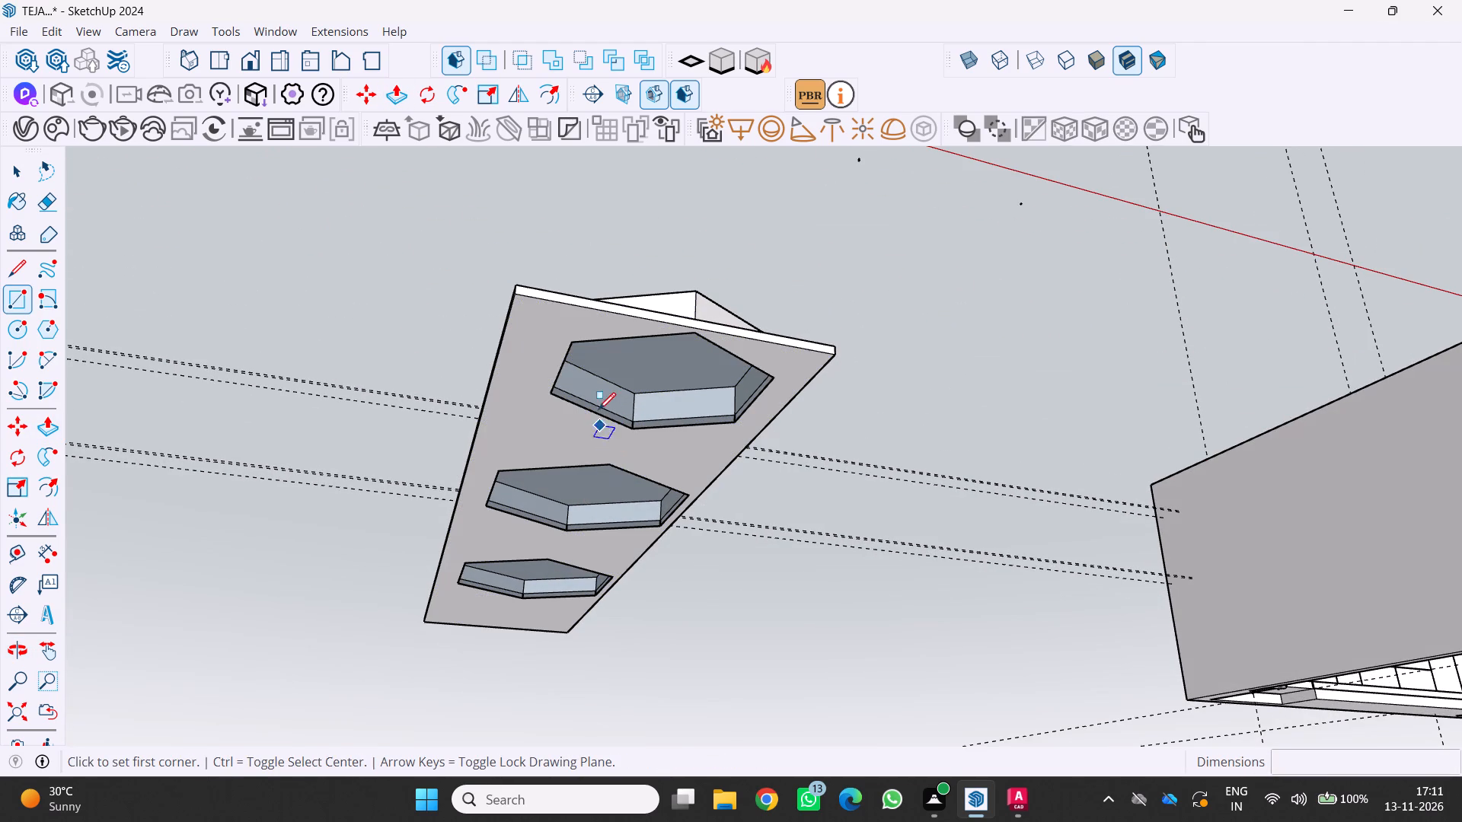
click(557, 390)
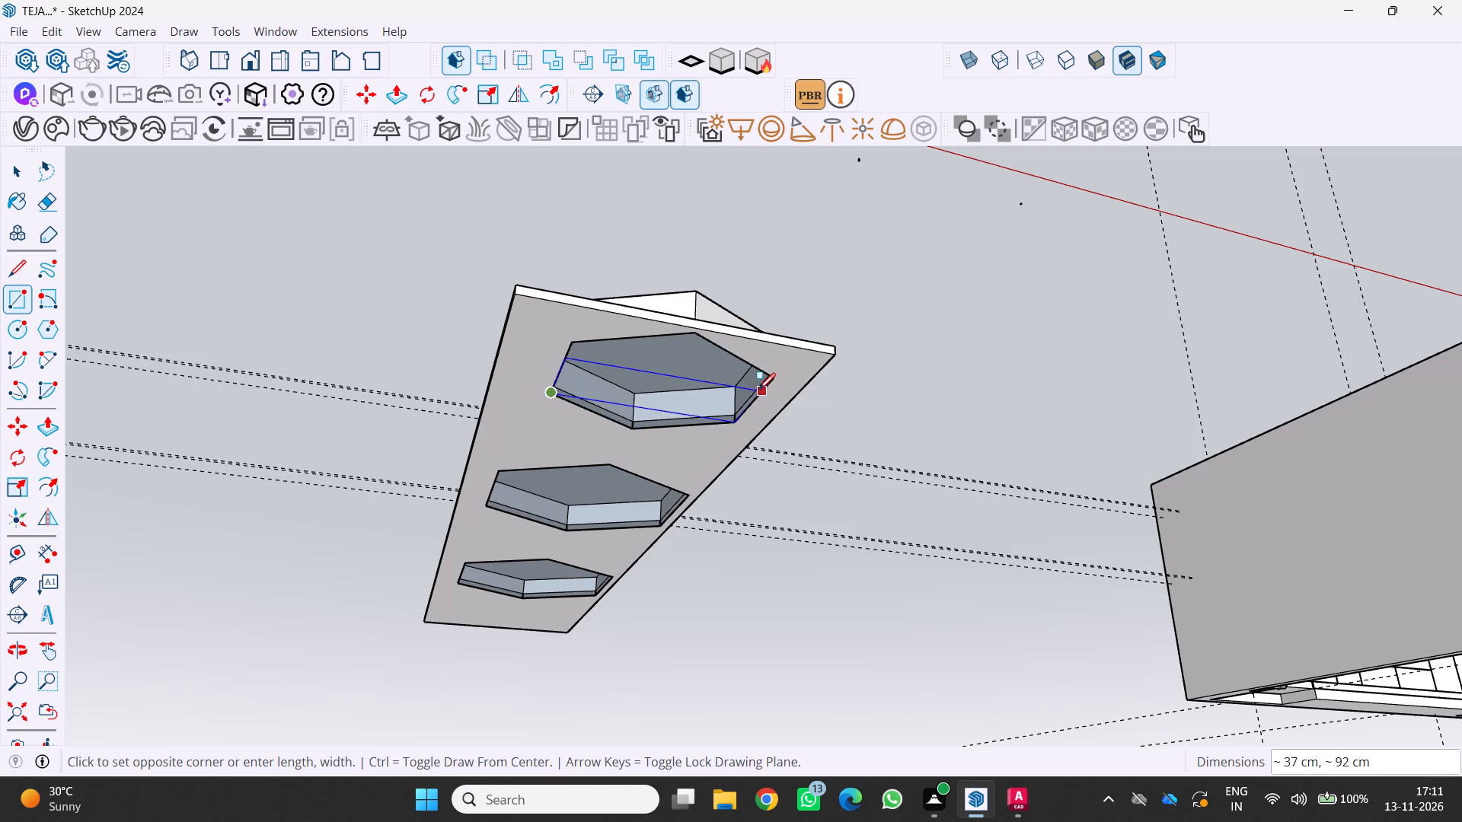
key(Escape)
Offset the top outline of each hexagonal block inward, from the near block to the far one, with the farthest offset about 27 cm.
scroll(719, 406, down, 8)
middle_drag(676, 438, 547, 616)
scroll(546, 616, down, 3)
middle_drag(546, 594, 500, 770)
middle_click(500, 770)
scroll(599, 636, up, 7)
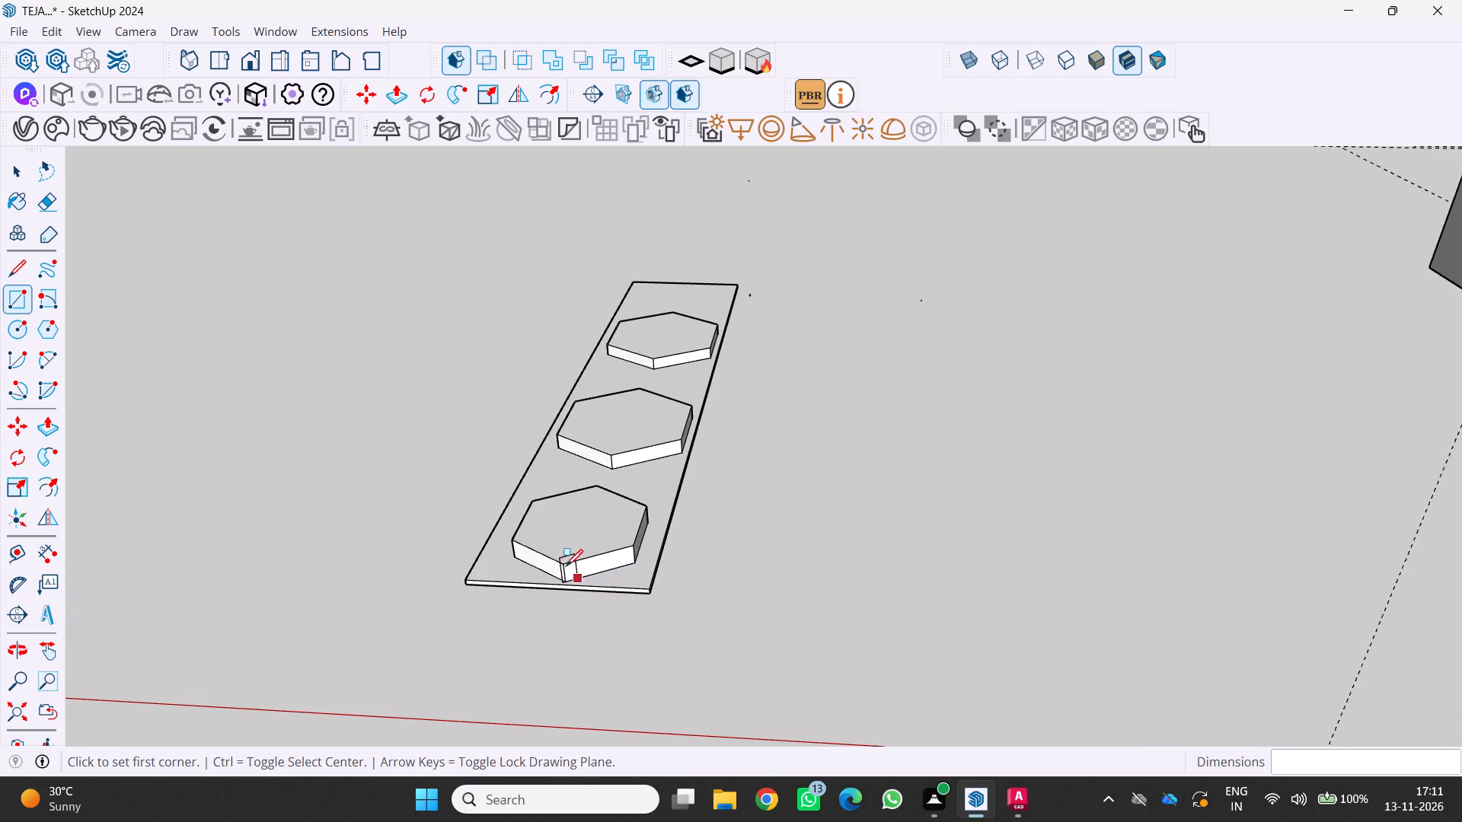
key(f)
drag(536, 524, 559, 527)
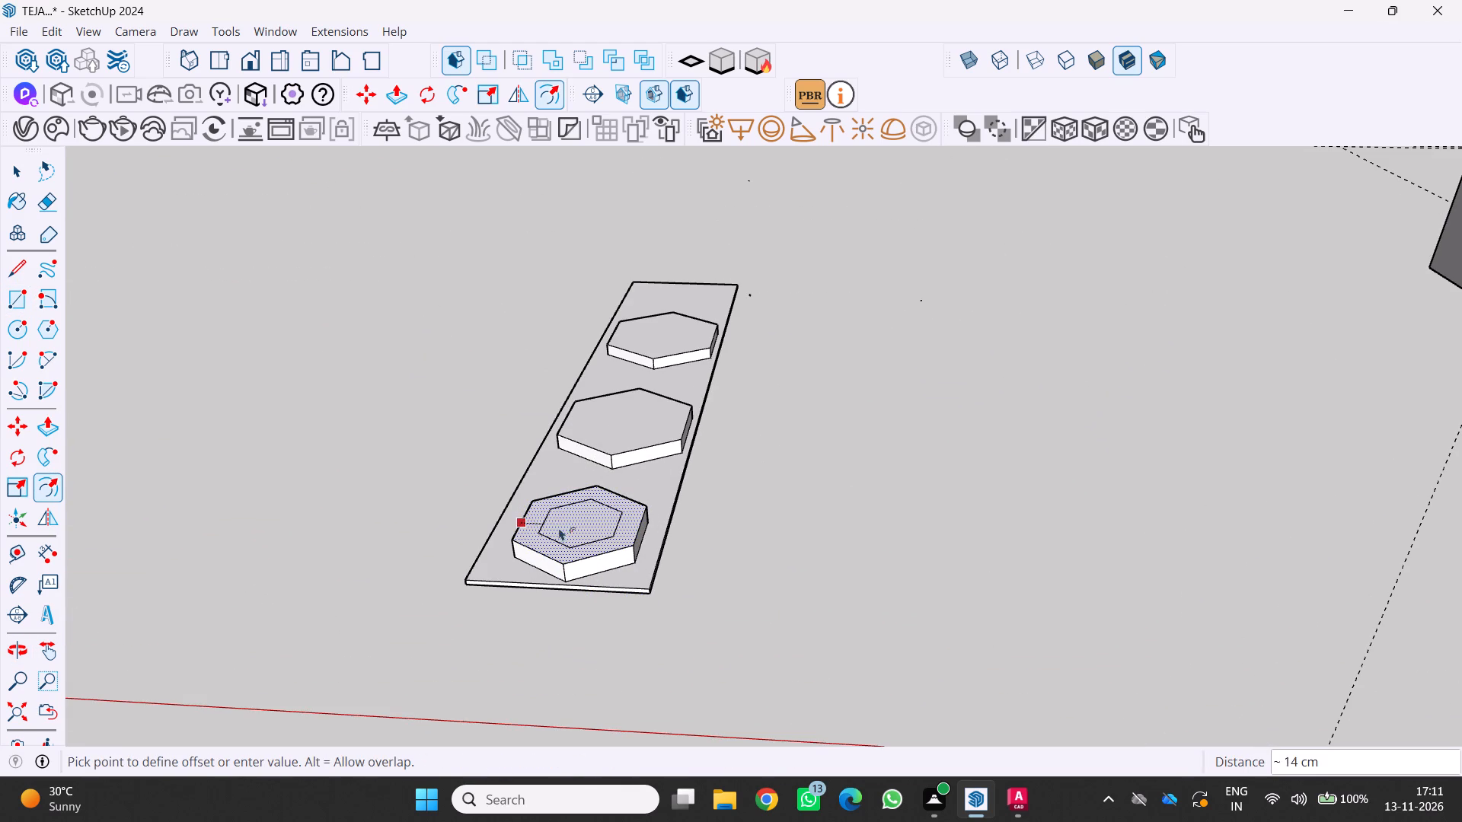
drag(559, 527, 552, 511)
scroll(569, 413, up, 2)
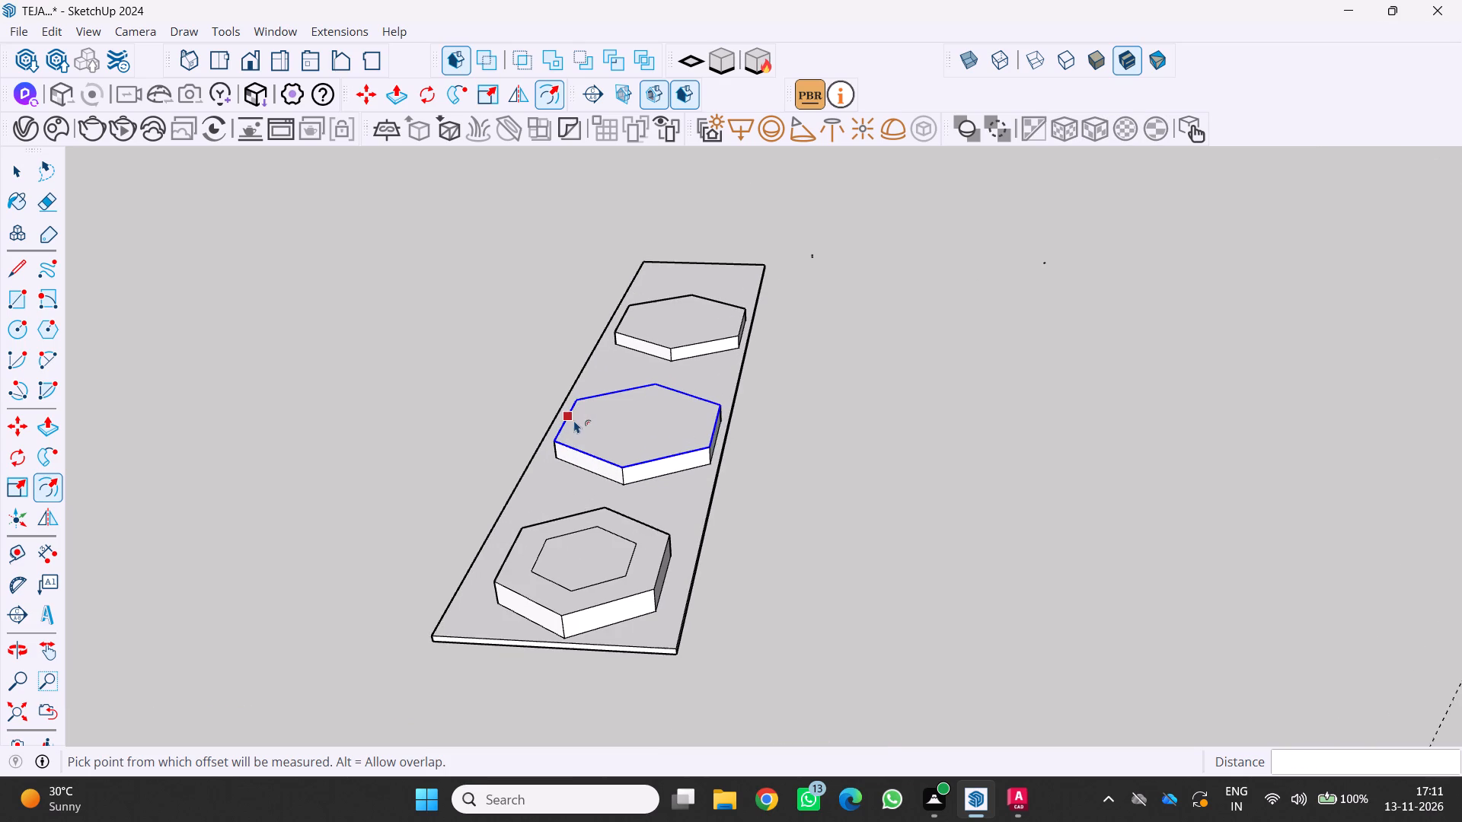
drag(576, 421, 593, 429)
drag(637, 313, 641, 317)
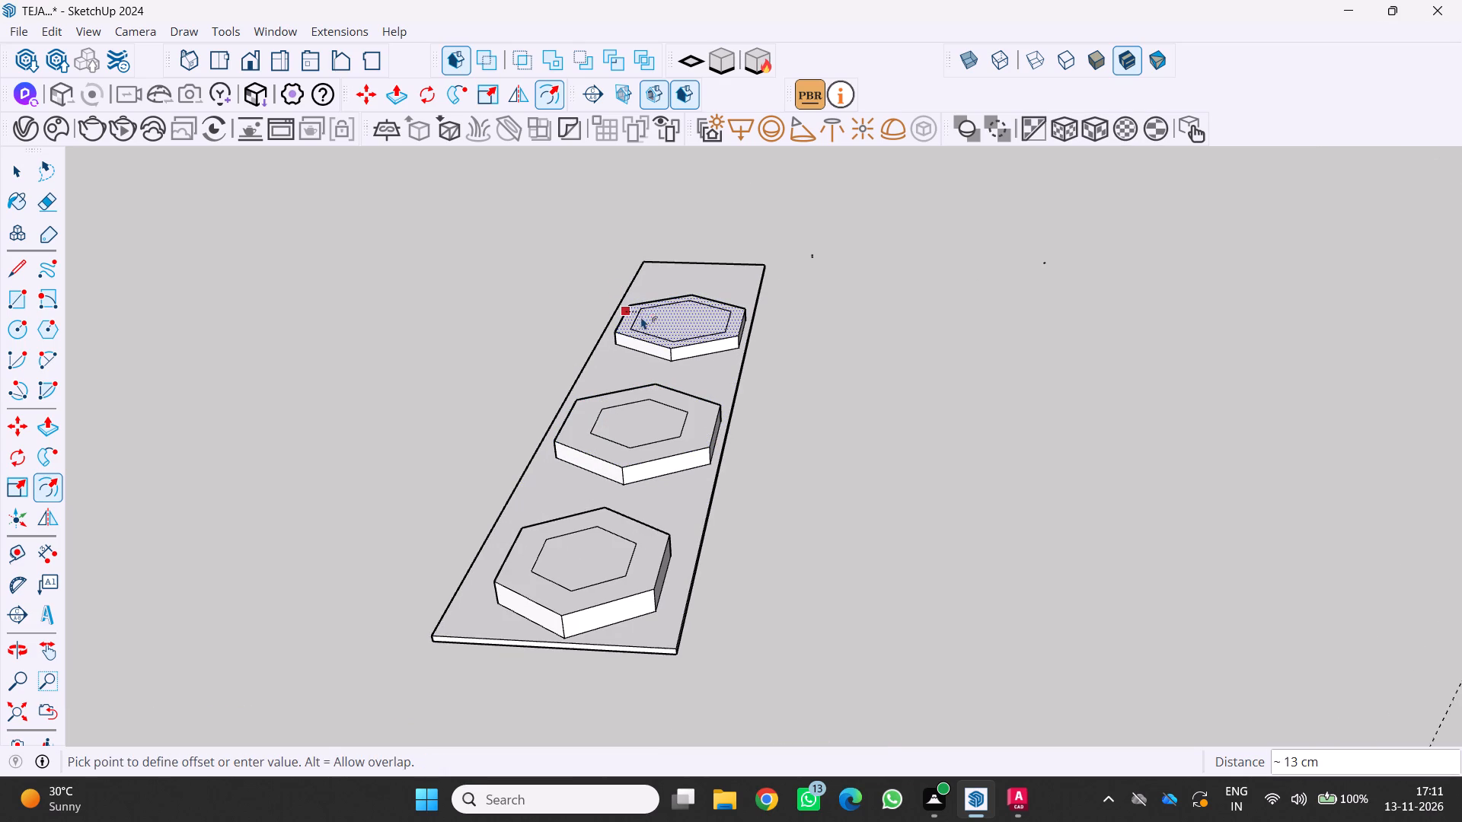
drag(641, 317, 650, 321)
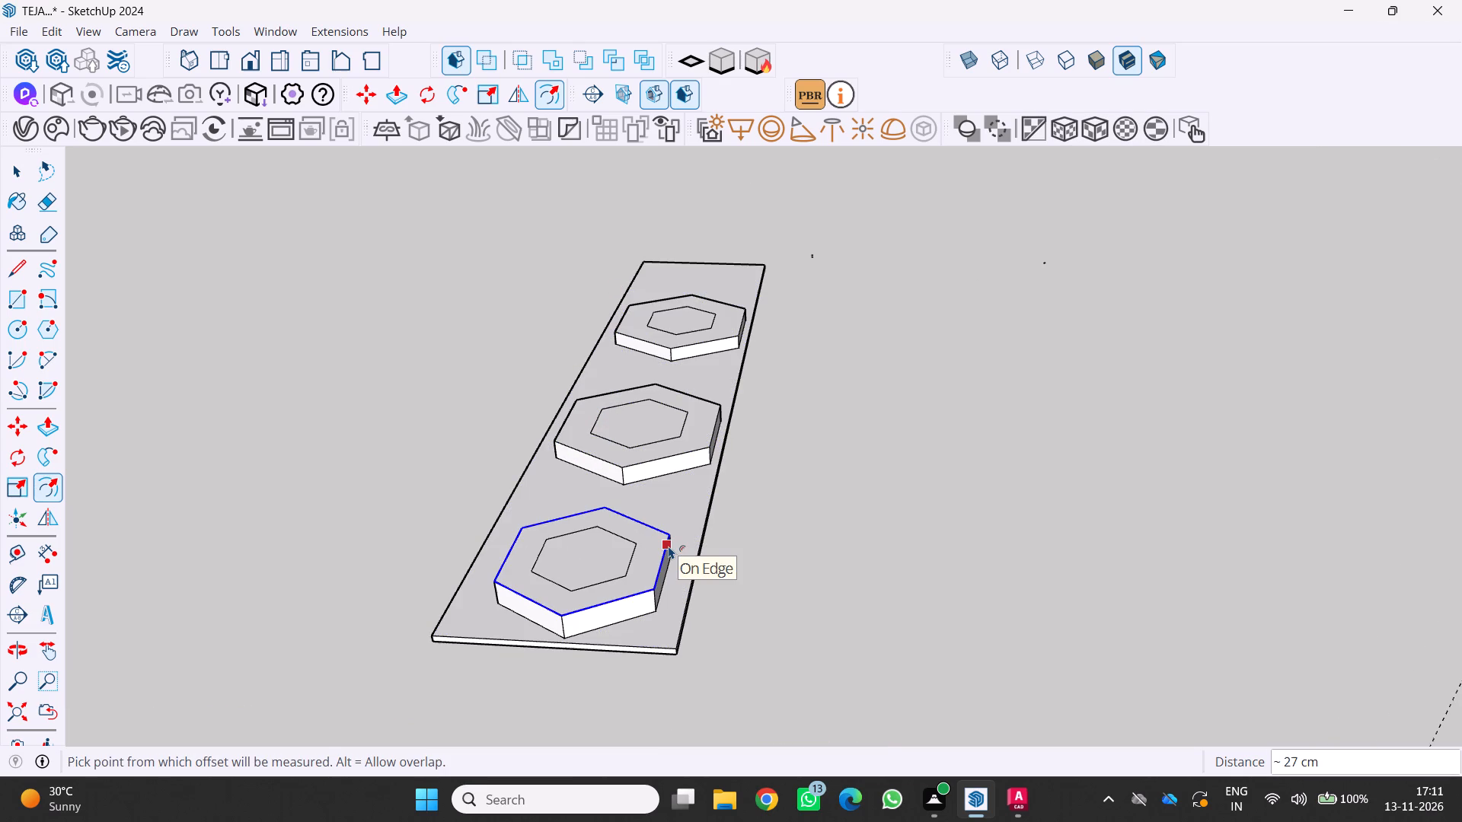
Push/Pull the near block's ring face up by about 29 cm around its inner hexagon.
middle_drag(640, 544, 569, 537)
scroll(566, 536, up, 2)
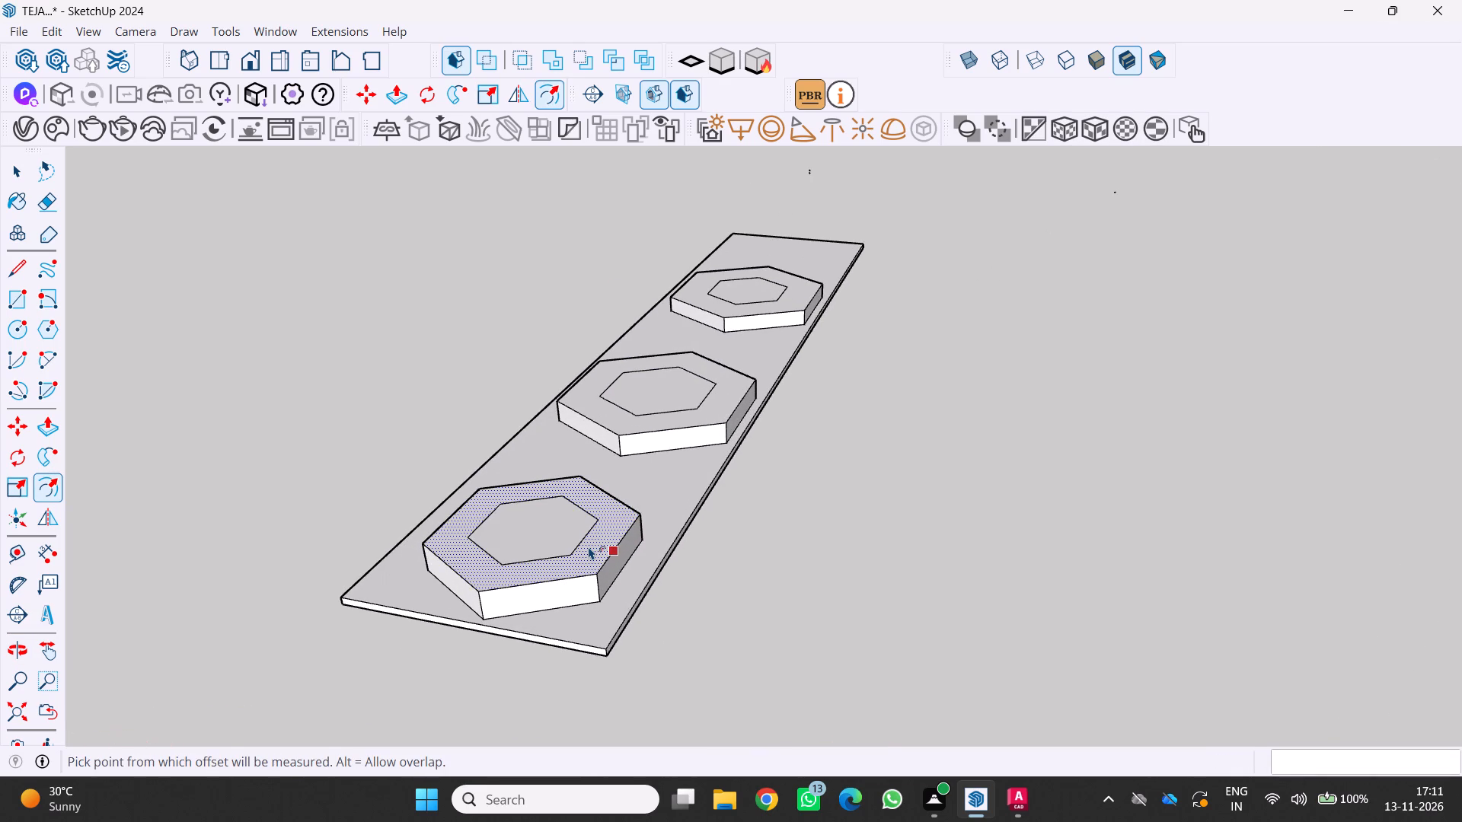
key(p)
drag(587, 547, 595, 528)
drag(549, 591, 568, 530)
scroll(506, 573, down, 2)
middle_drag(509, 582, 773, 595)
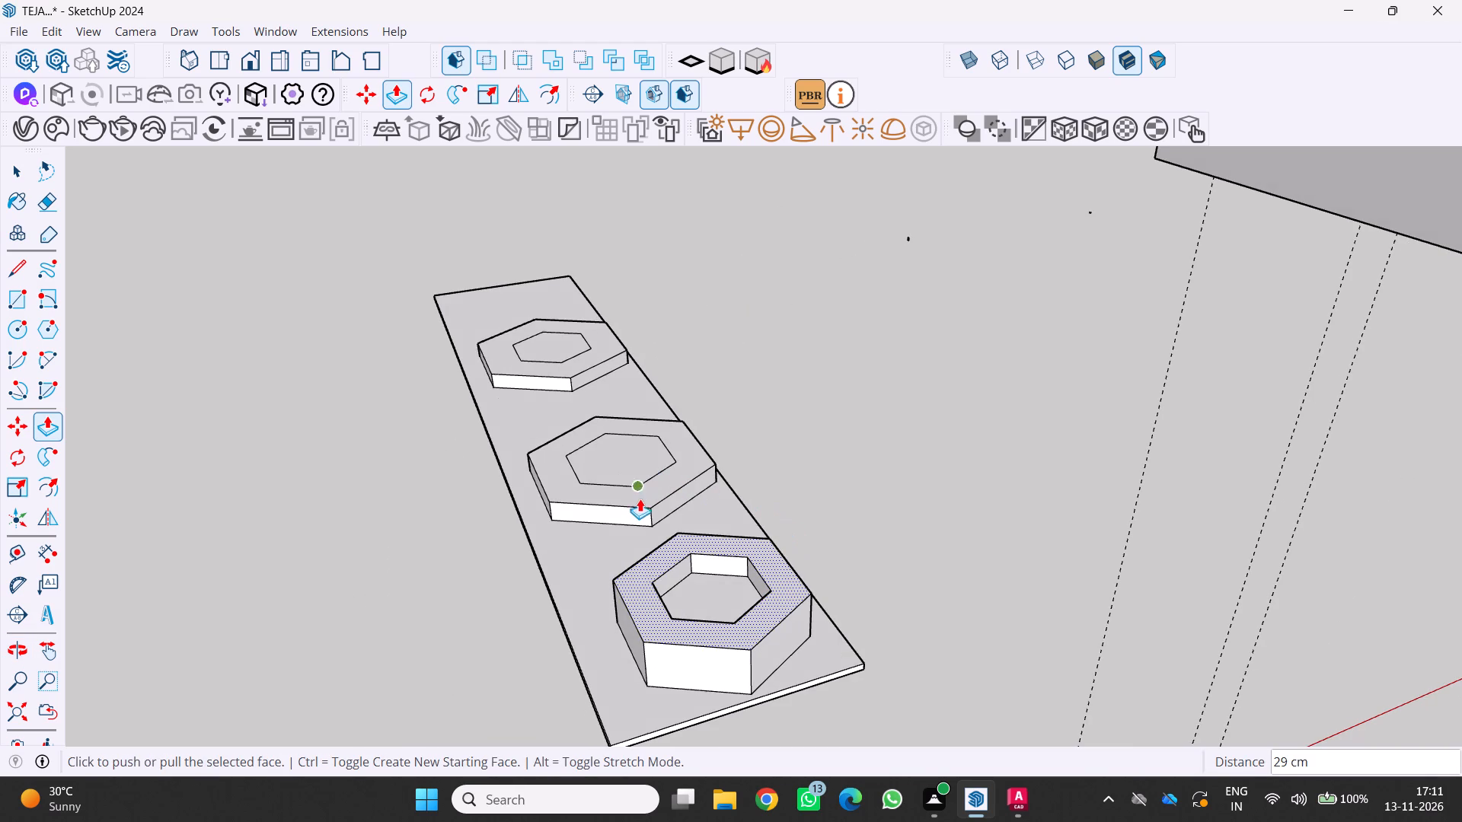
Push/Pull the ring faces of the middle and far blocks up by about 9 cm and 17 cm respectively.
key(space)
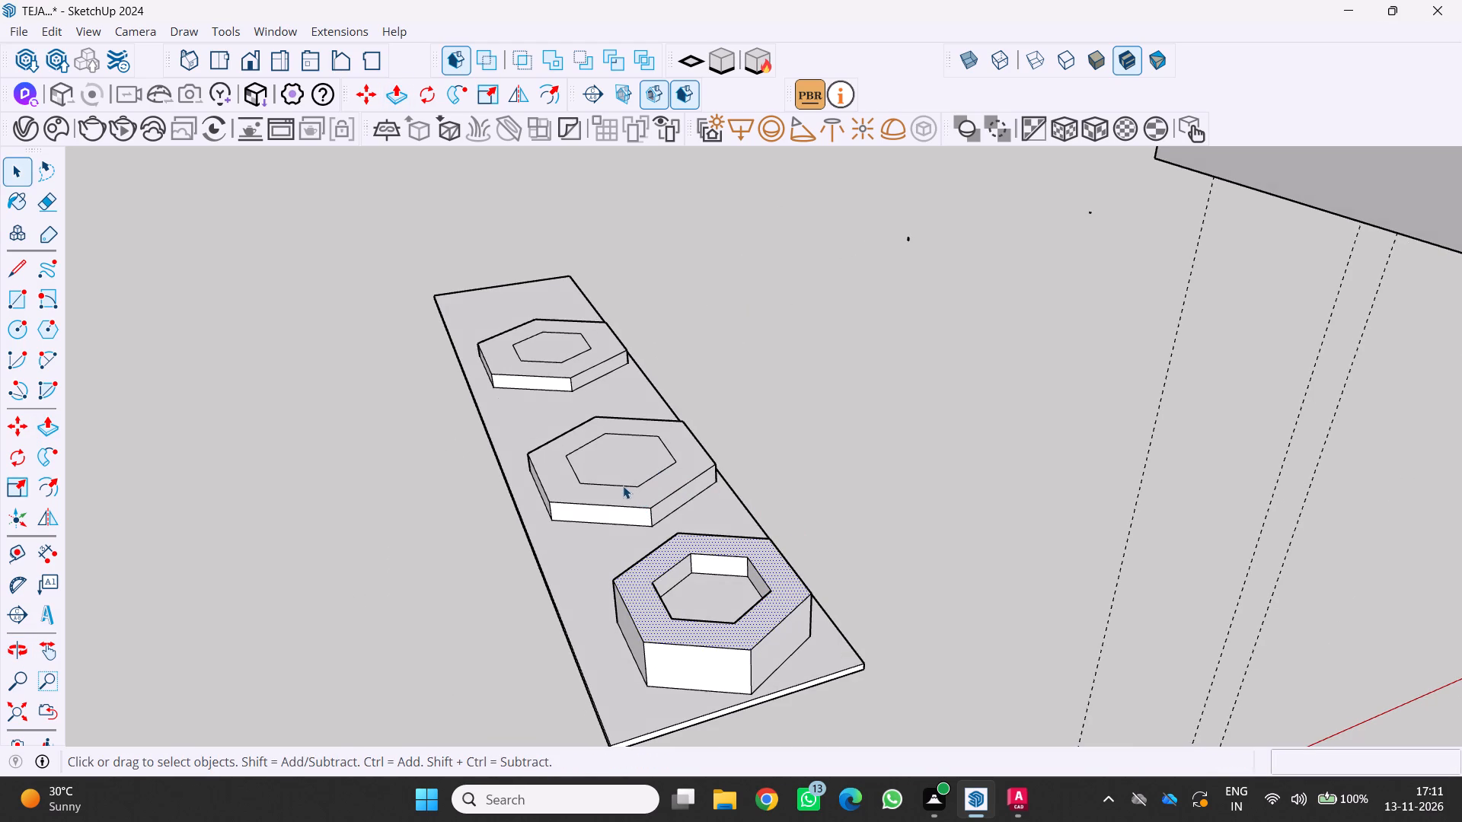
key(p)
key(space)
click(637, 494)
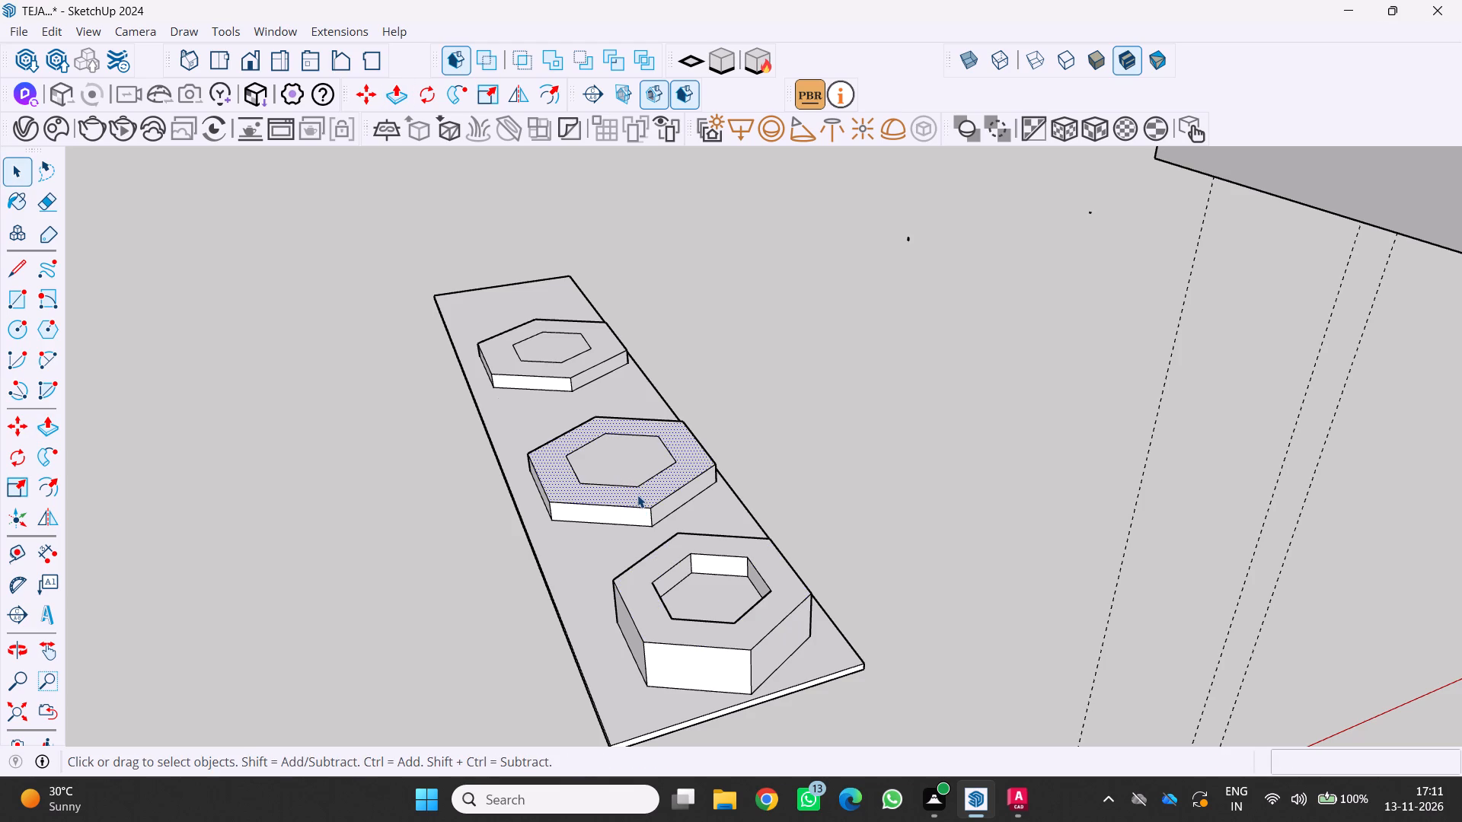
key(p)
drag(637, 495, 641, 482)
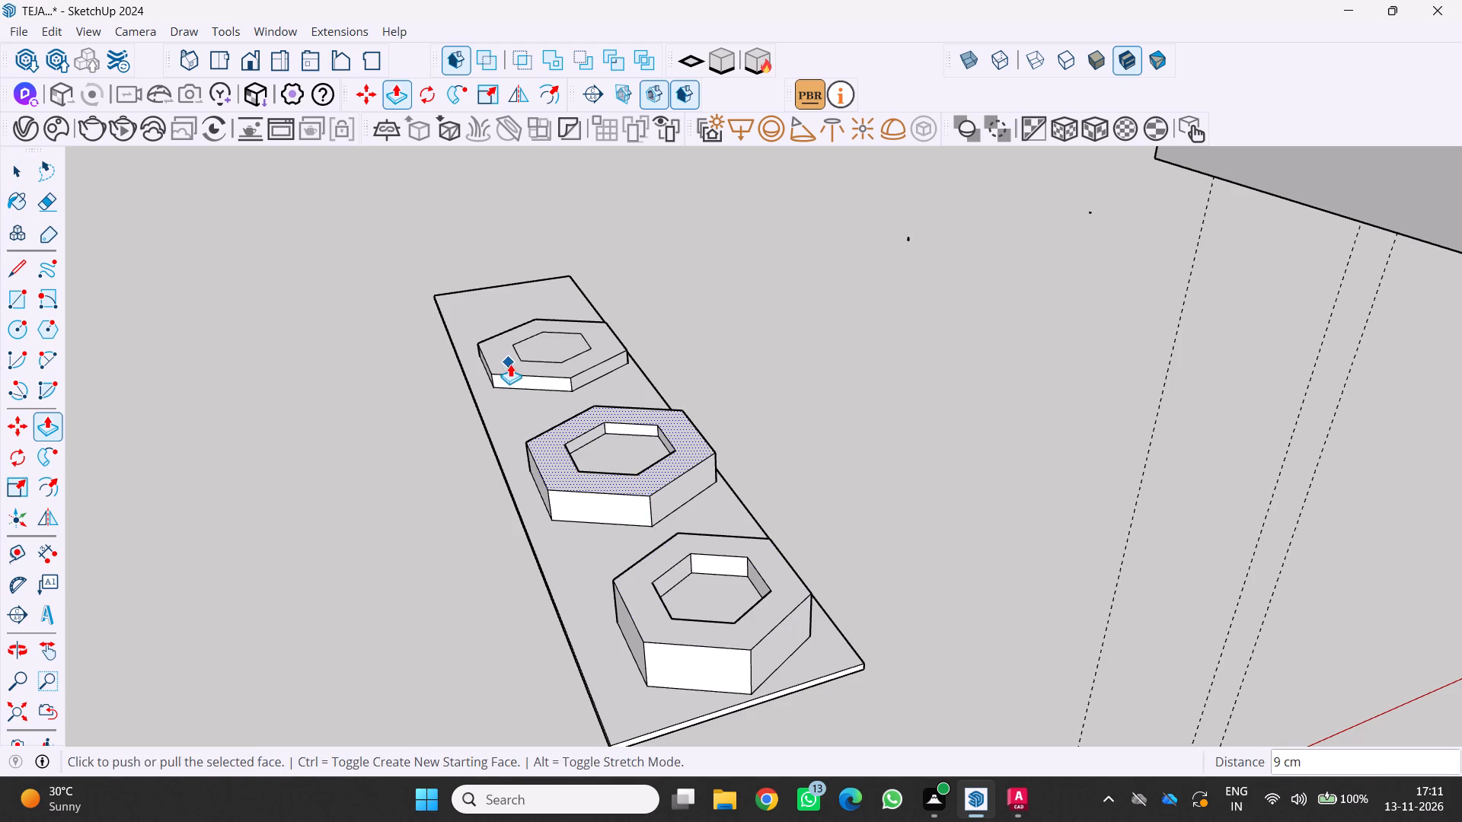
key(space)
click(511, 365)
key(p)
drag(511, 365, 509, 346)
Inspect the plate and its three recessed hexagonal blocks from several angles and distances.
scroll(535, 409, down, 2)
middle_drag(535, 421, 400, 444)
scroll(401, 443, down, 3)
middle_drag(390, 449, 385, 332)
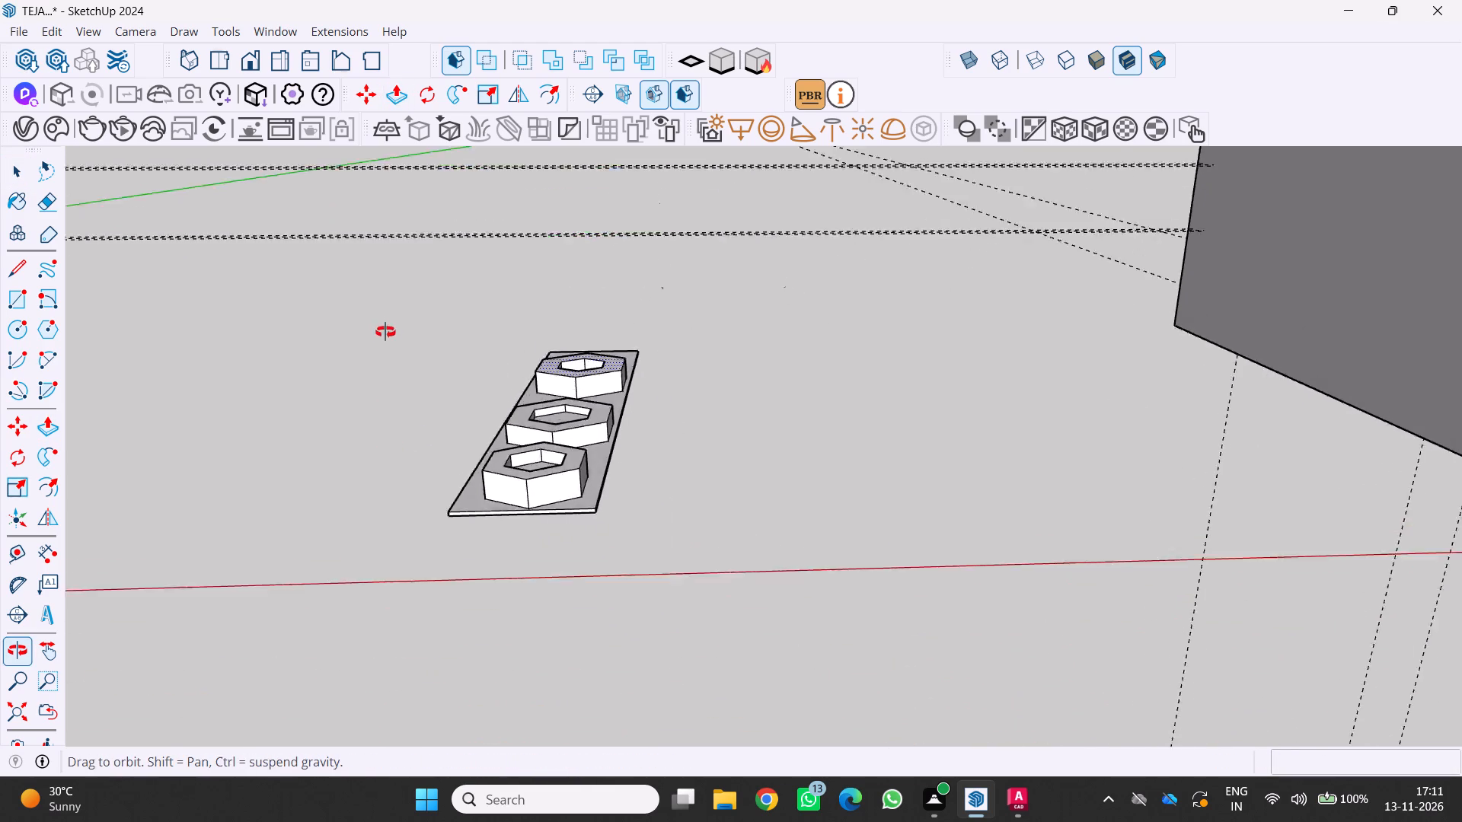
middle_drag(385, 332, 386, 322)
scroll(465, 416, up, 3)
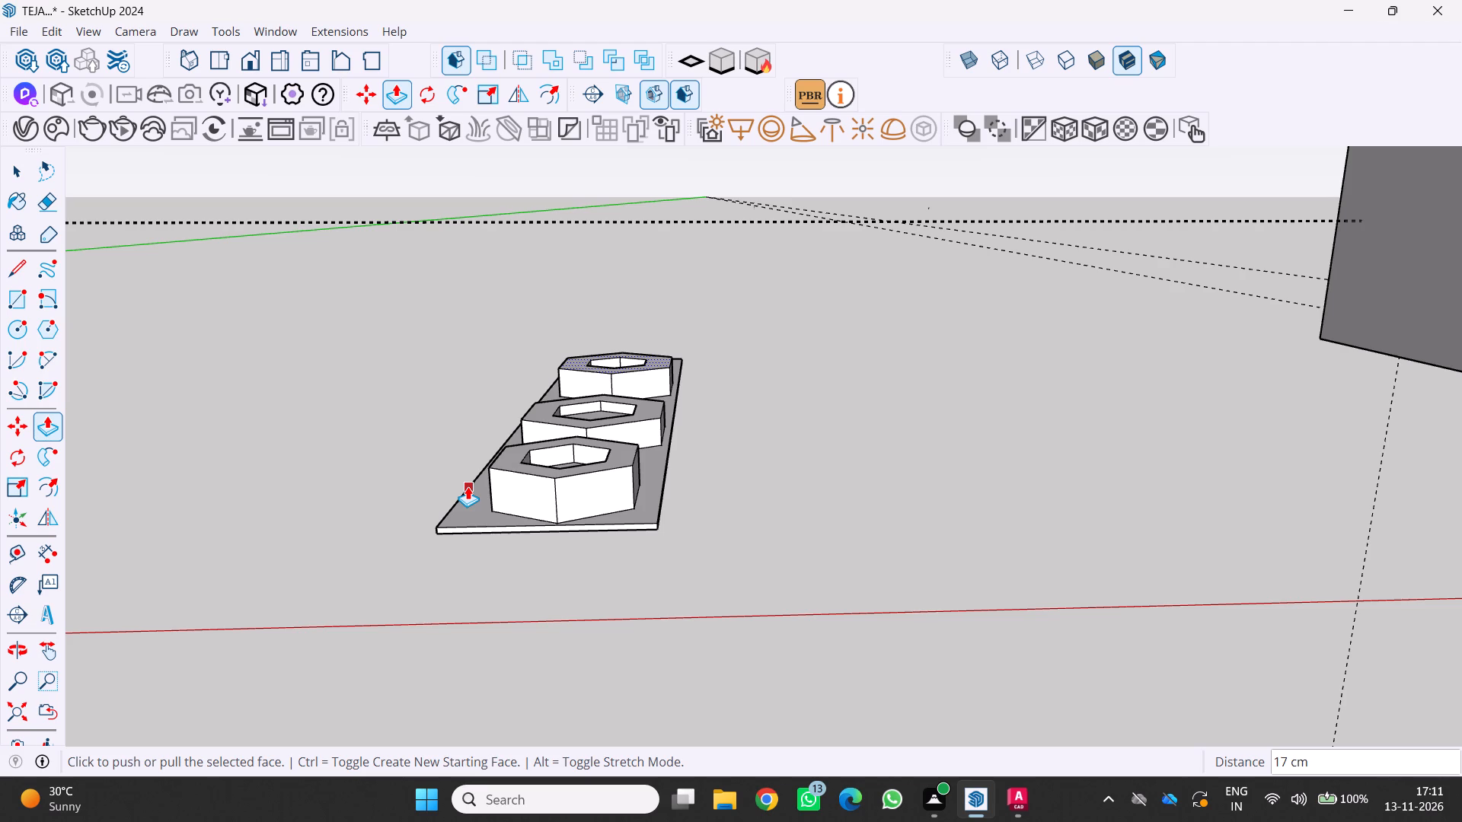
middle_drag(468, 487, 350, 530)
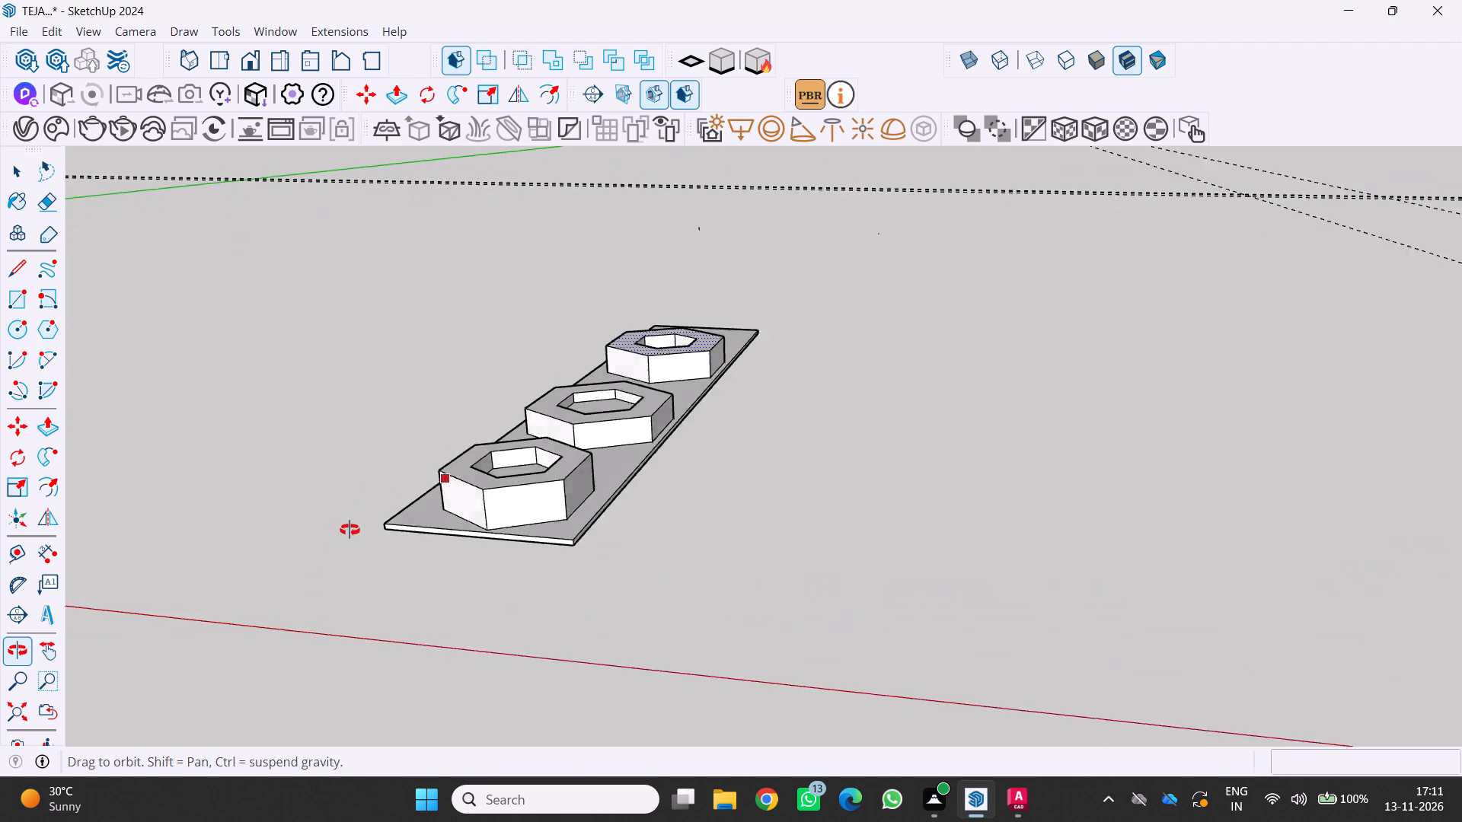
middle_drag(350, 530, 341, 534)
middle_drag(461, 486, 640, 512)
scroll(619, 512, down, 8)
middle_click(592, 534)
middle_drag(589, 531, 573, 501)
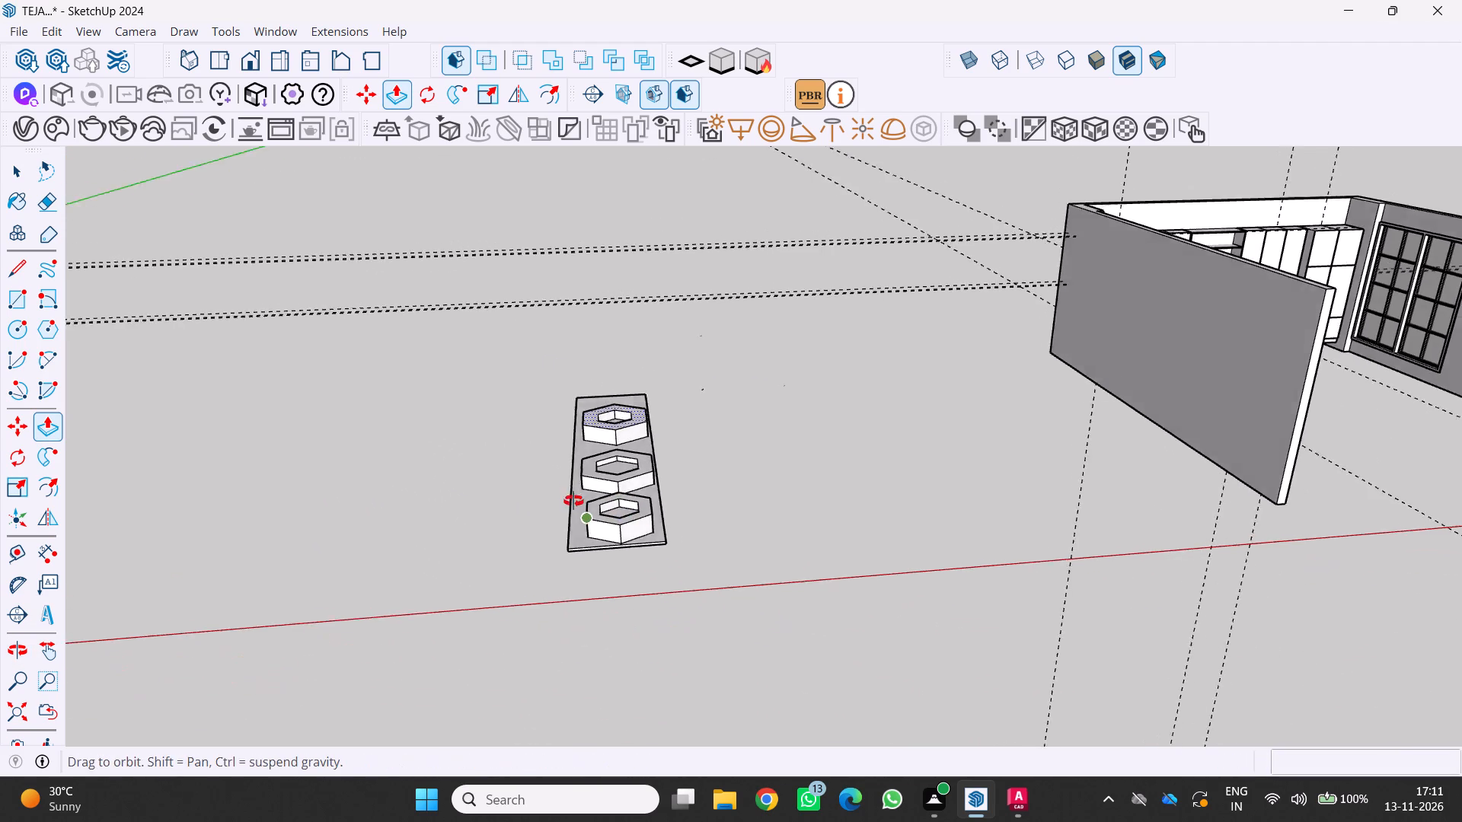
middle_drag(573, 501, 566, 474)
scroll(623, 518, up, 6)
scroll(21, 288, up, 6)
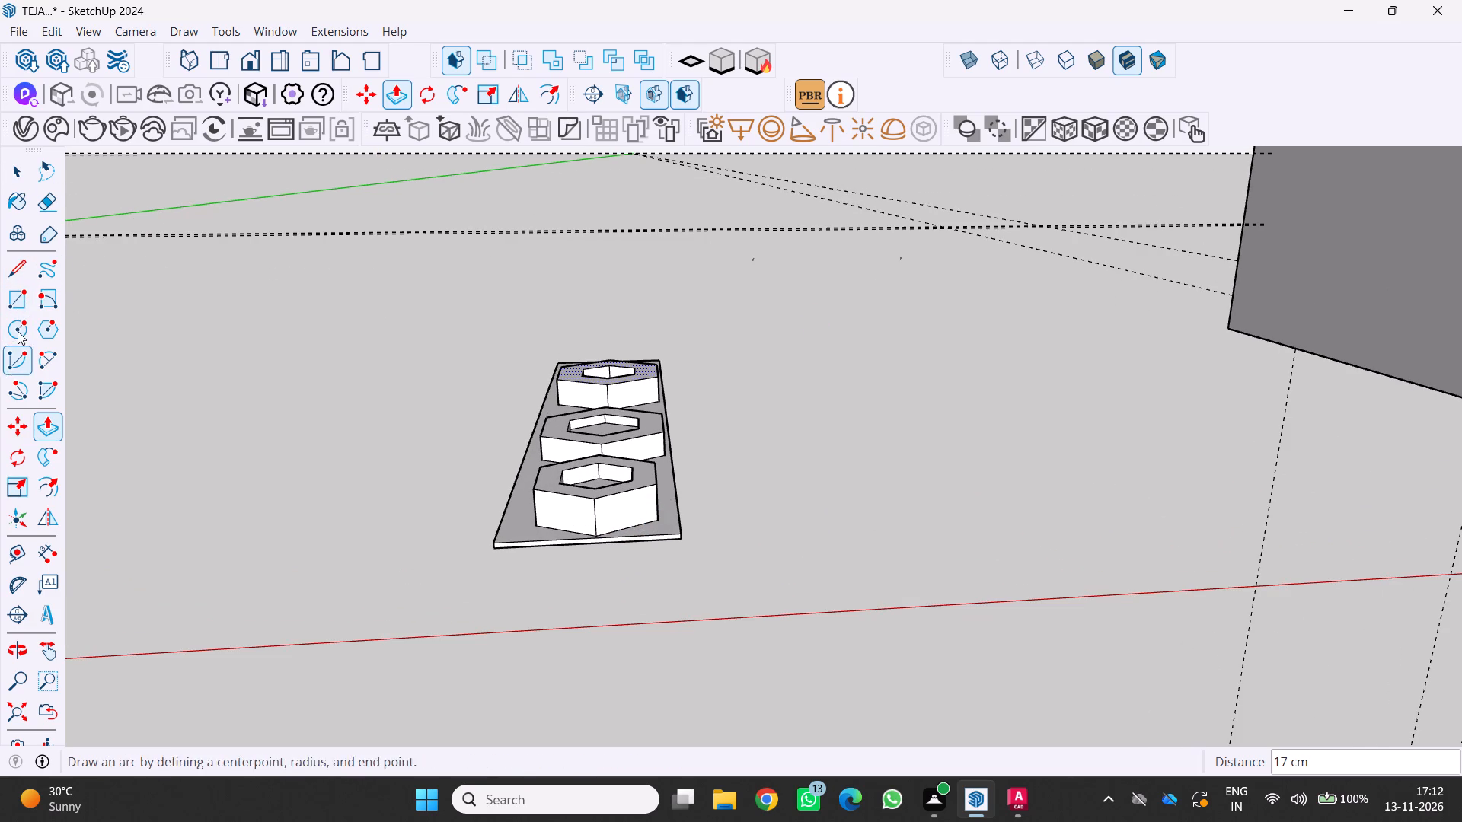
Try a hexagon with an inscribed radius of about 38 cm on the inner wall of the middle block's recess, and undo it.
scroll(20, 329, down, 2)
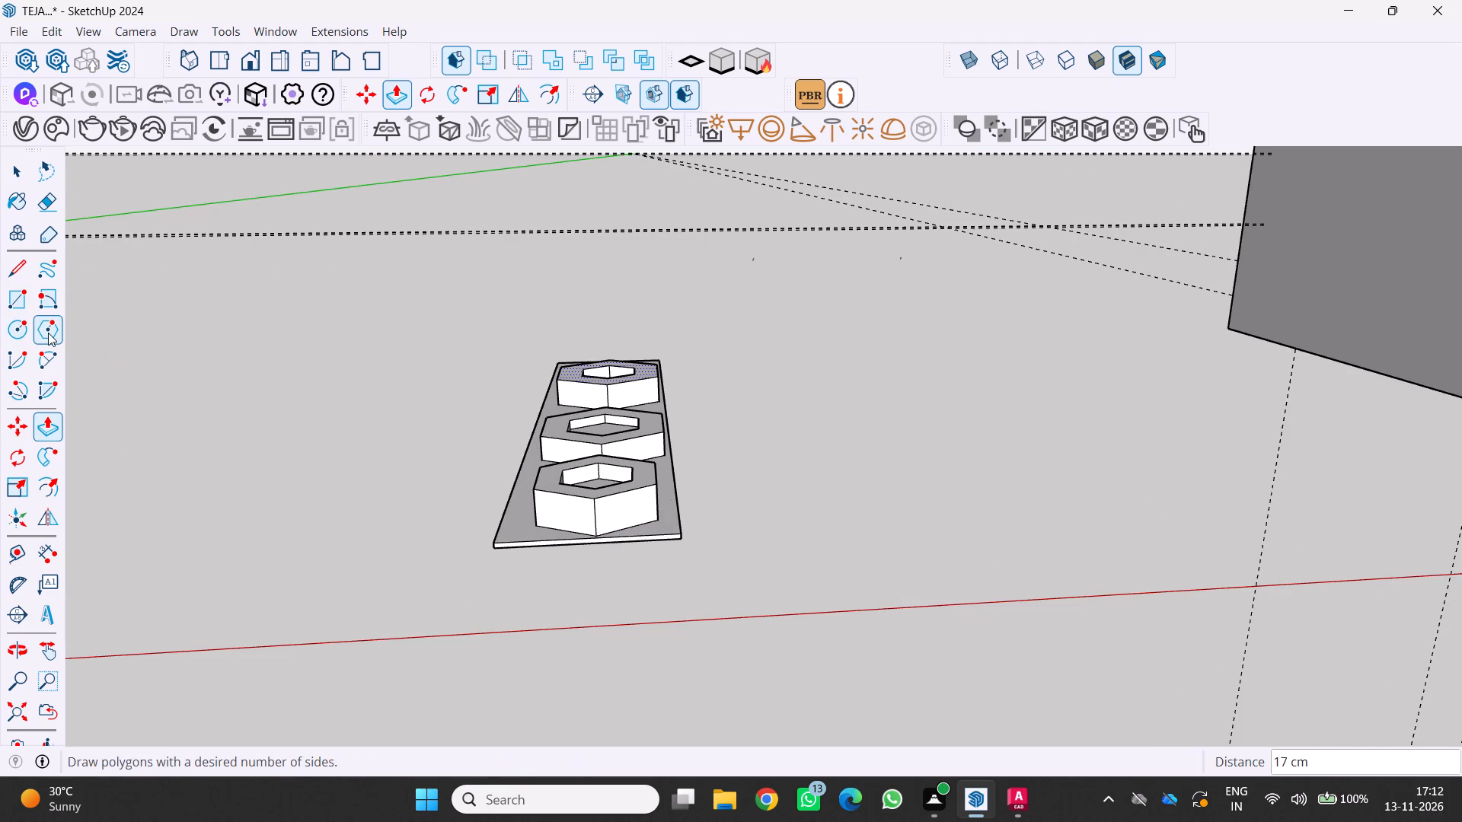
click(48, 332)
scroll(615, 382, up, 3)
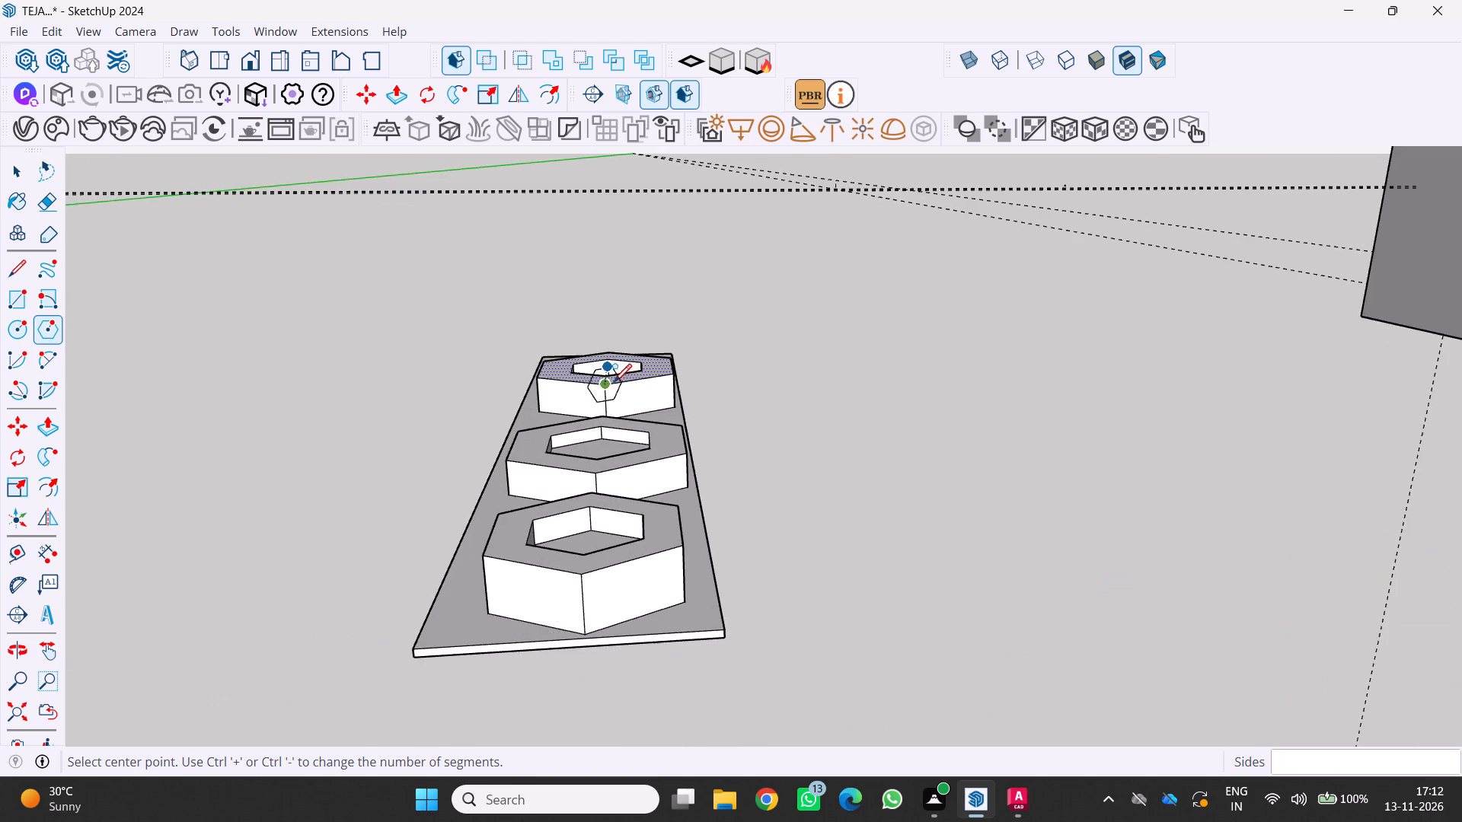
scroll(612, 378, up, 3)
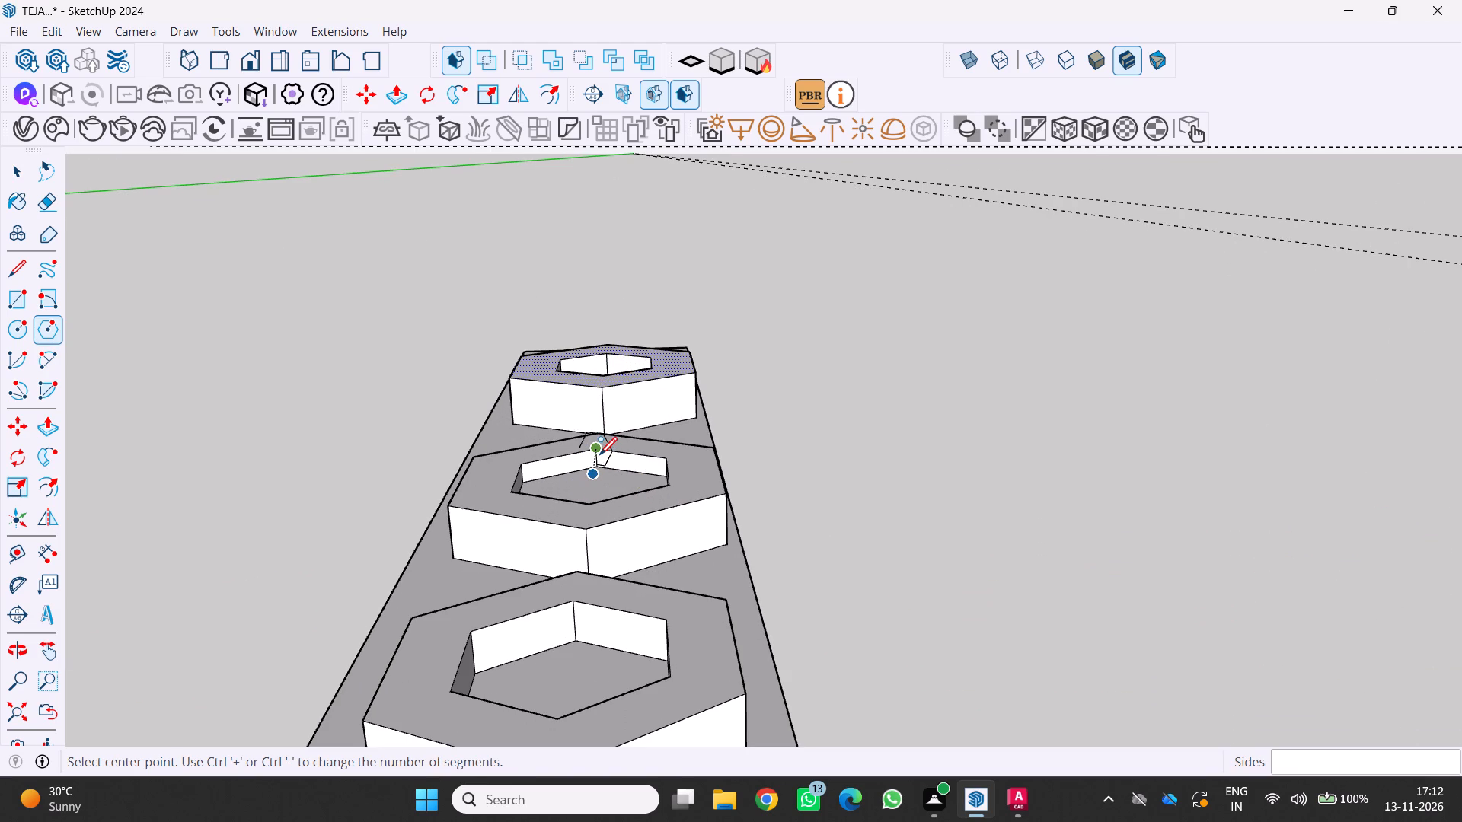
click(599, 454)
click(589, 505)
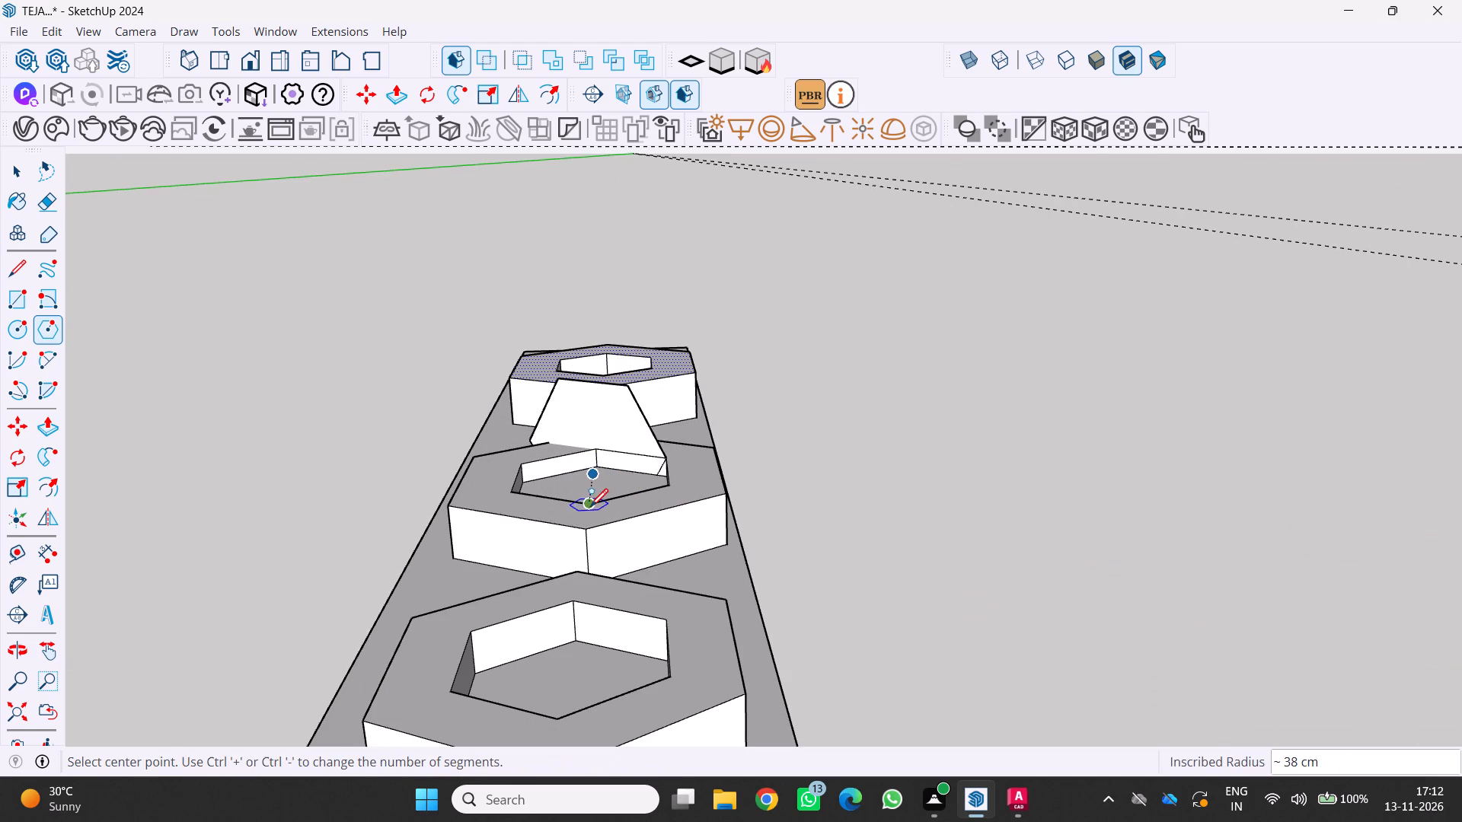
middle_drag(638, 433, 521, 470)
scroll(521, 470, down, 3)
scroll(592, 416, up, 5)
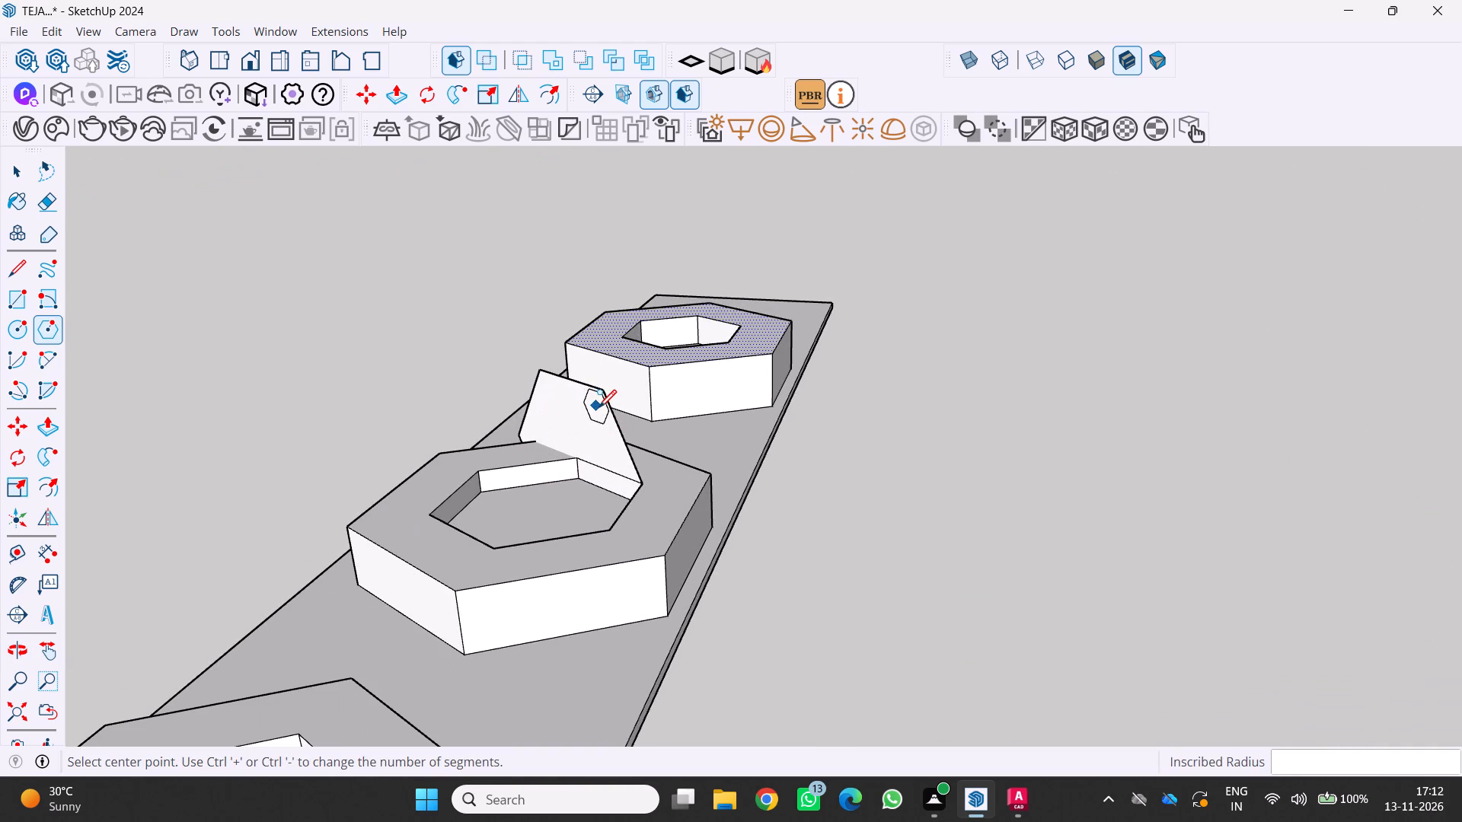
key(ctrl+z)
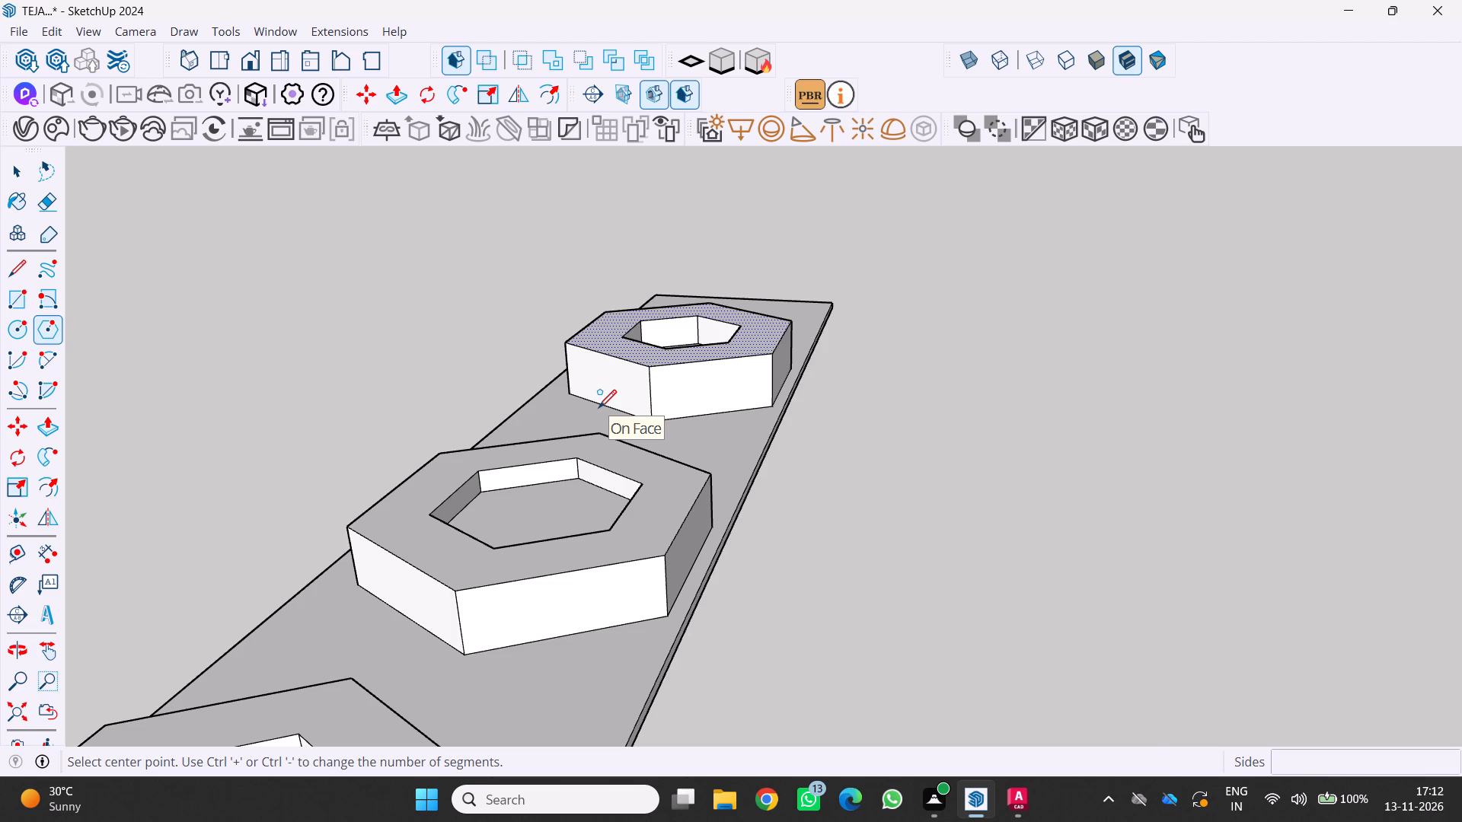
Examine the recessed hexagonal blocks and the underside of the base plate from above, below and the side.
scroll(589, 402, down, 11)
scroll(583, 453, up, 2)
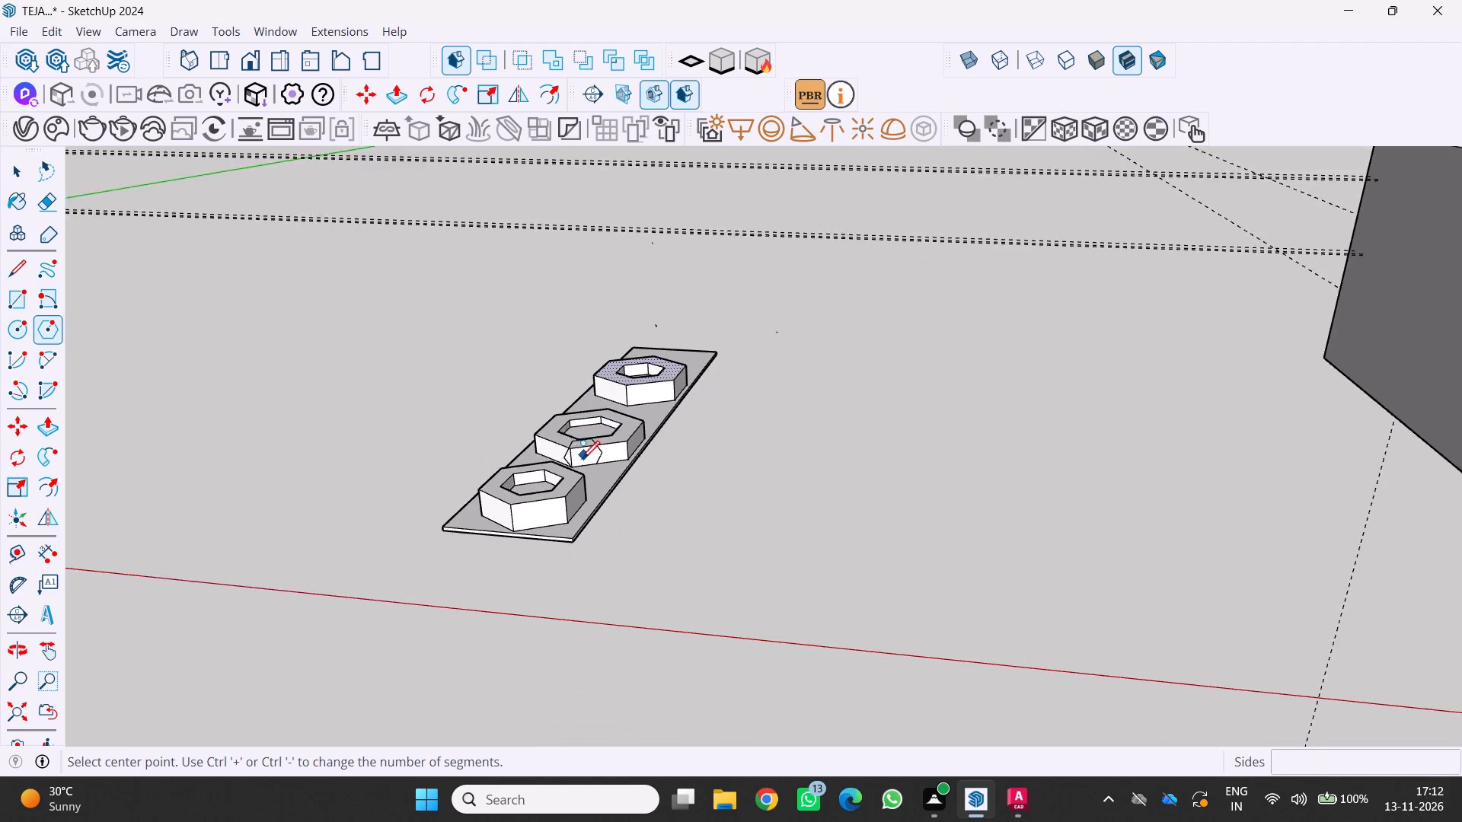
scroll(582, 457, up, 8)
middle_drag(576, 483, 730, 499)
scroll(577, 485, up, 1)
scroll(696, 497, down, 6)
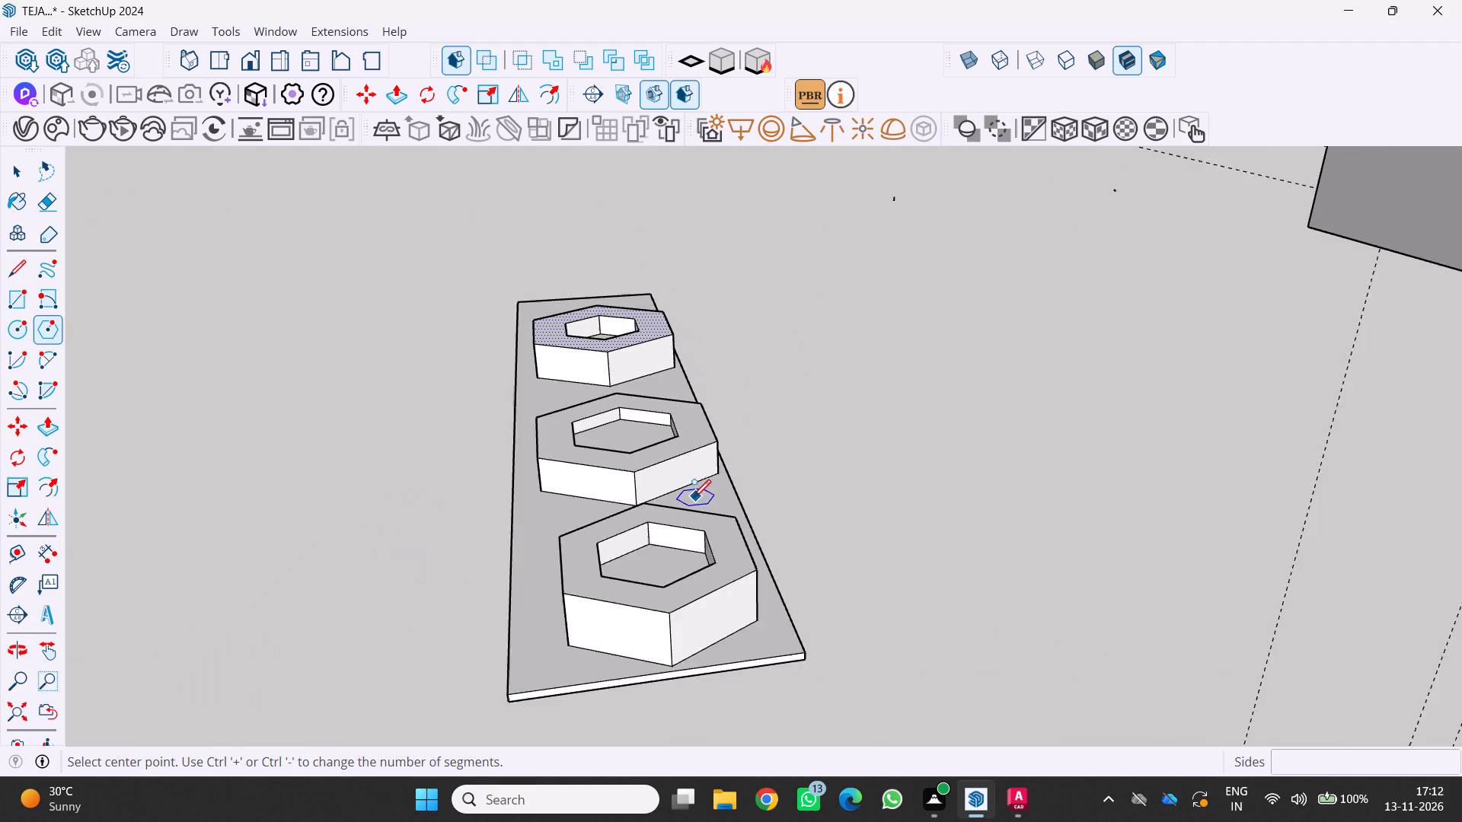
scroll(689, 492, down, 5)
scroll(643, 572, up, 4)
middle_drag(637, 560, 653, 296)
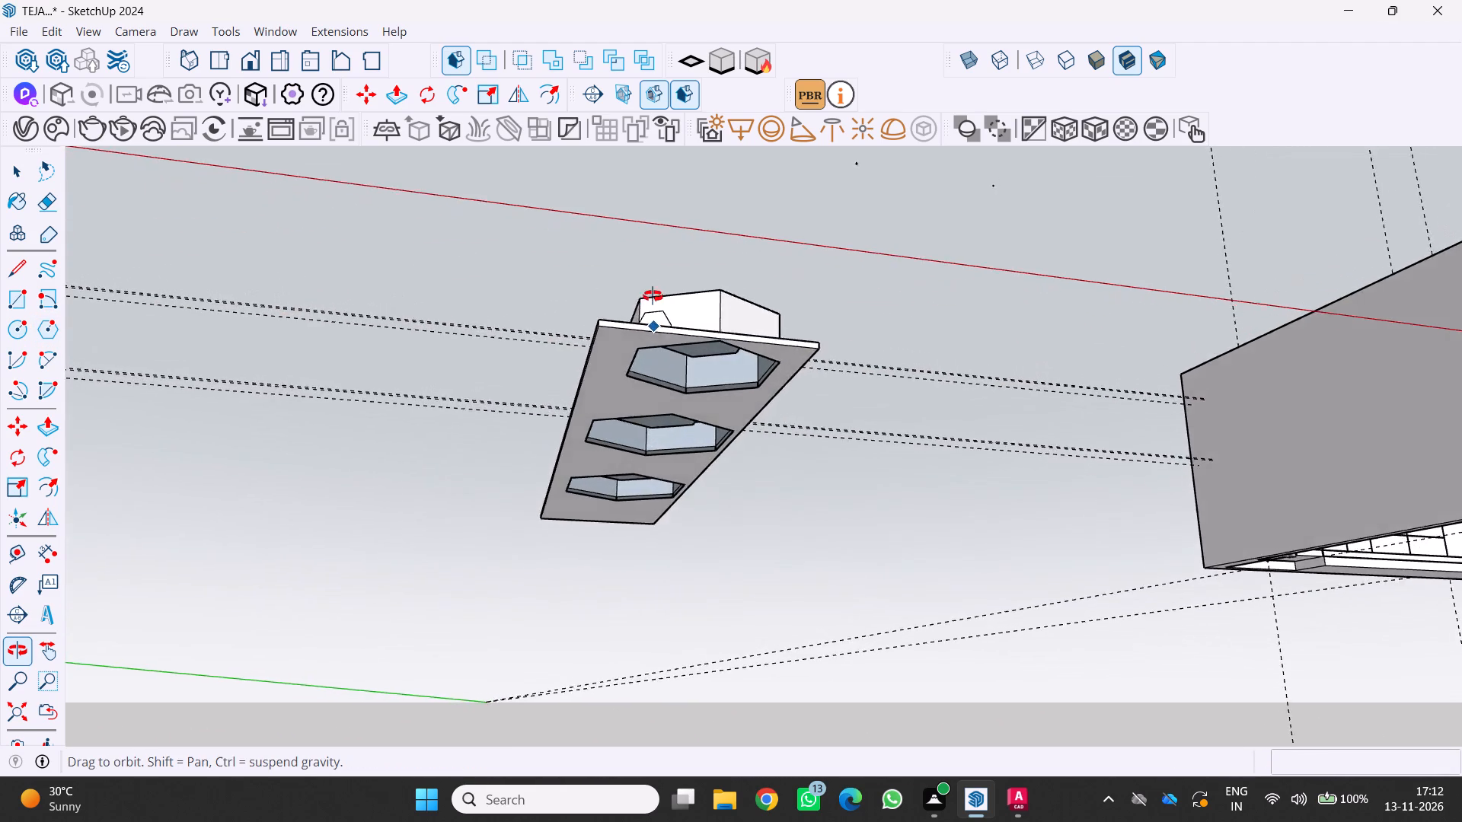
middle_drag(653, 296, 611, 384)
scroll(551, 384, down, 2)
middle_drag(551, 384, 554, 489)
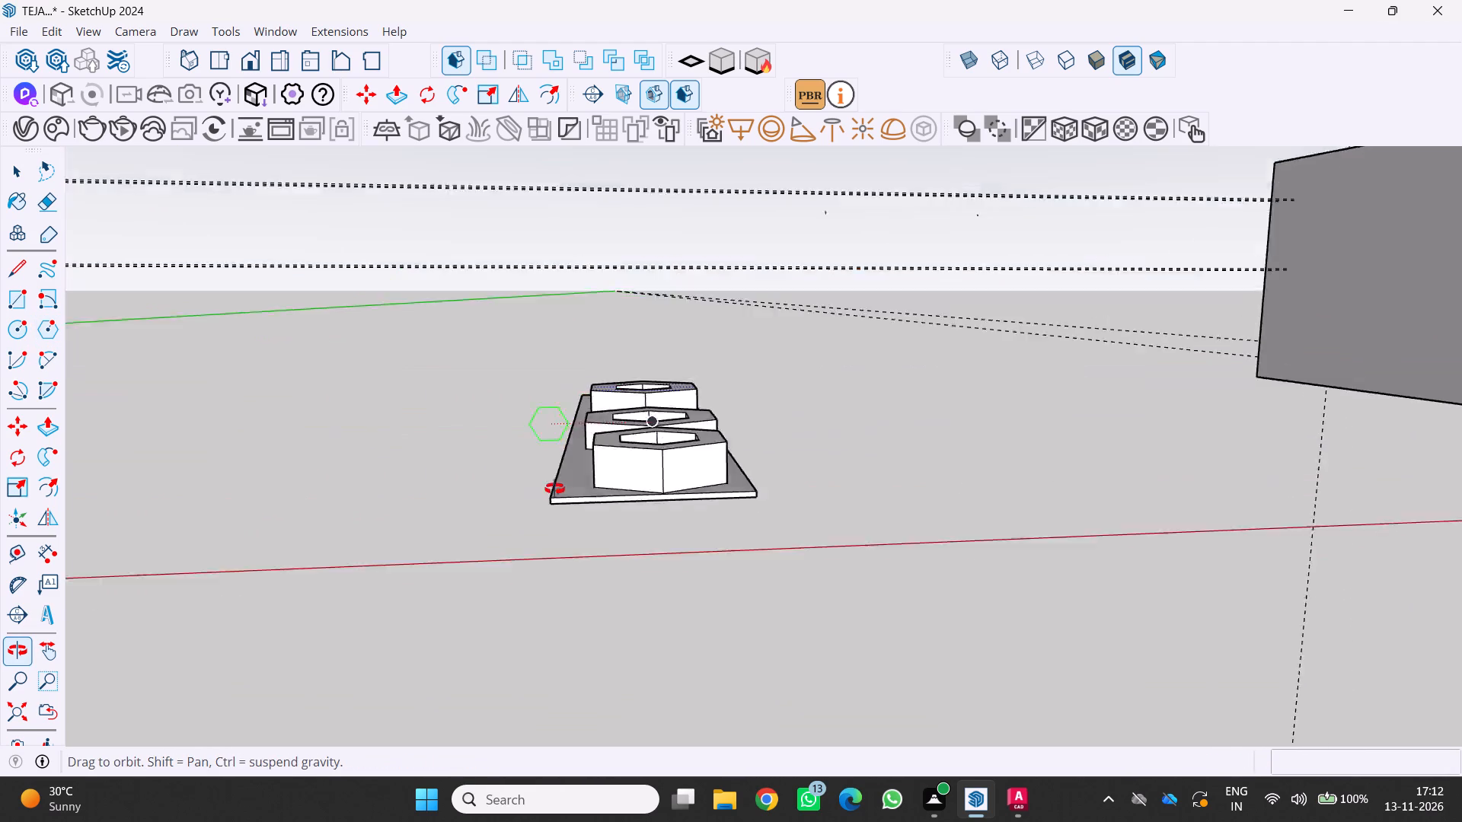
middle_drag(554, 489, 666, 564)
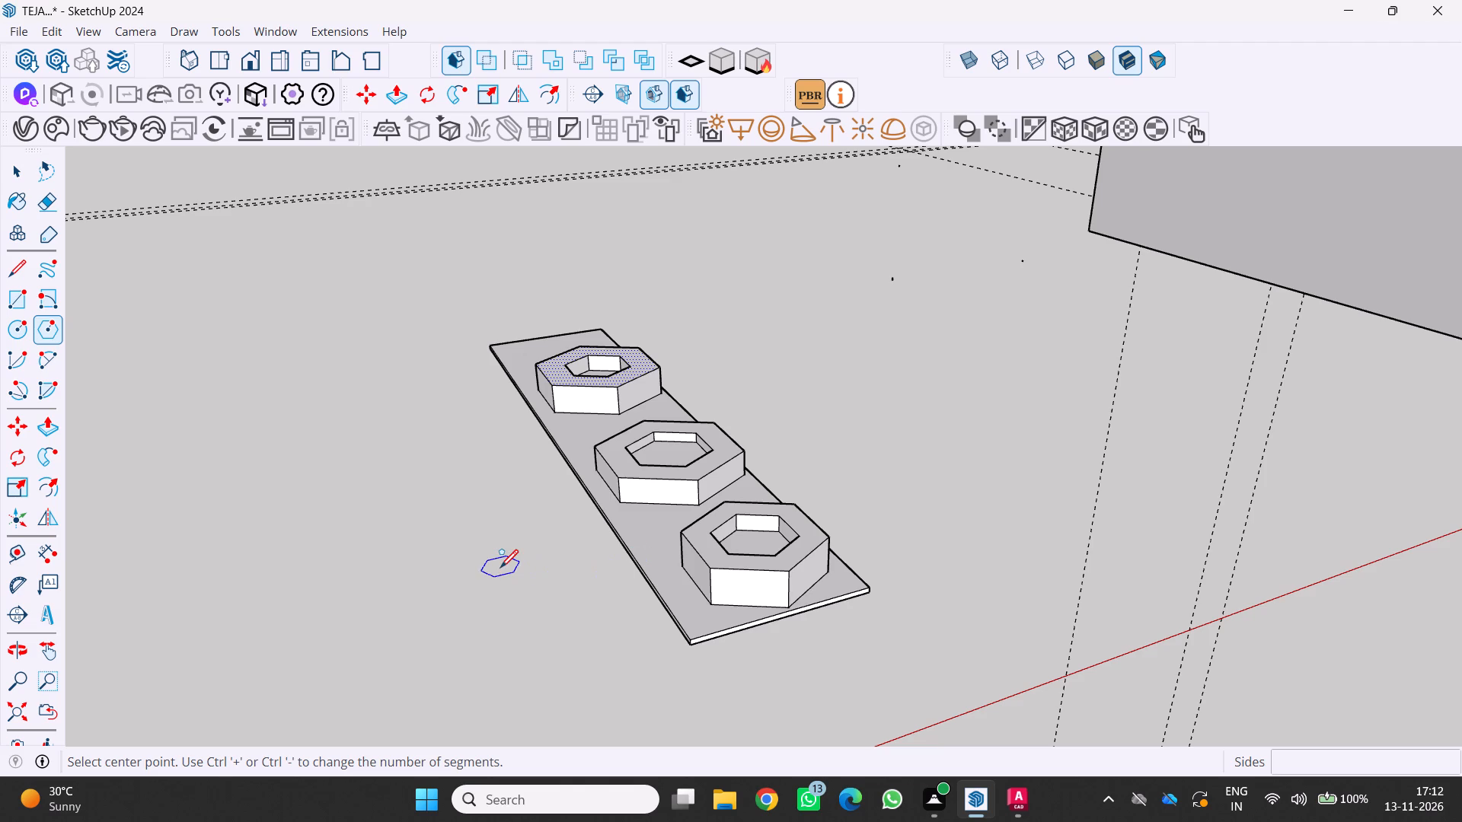
Draw two overlapping circles on the ground beside the plate's long edge, with radii of about 77 cm and 87 cm.
click(11, 323)
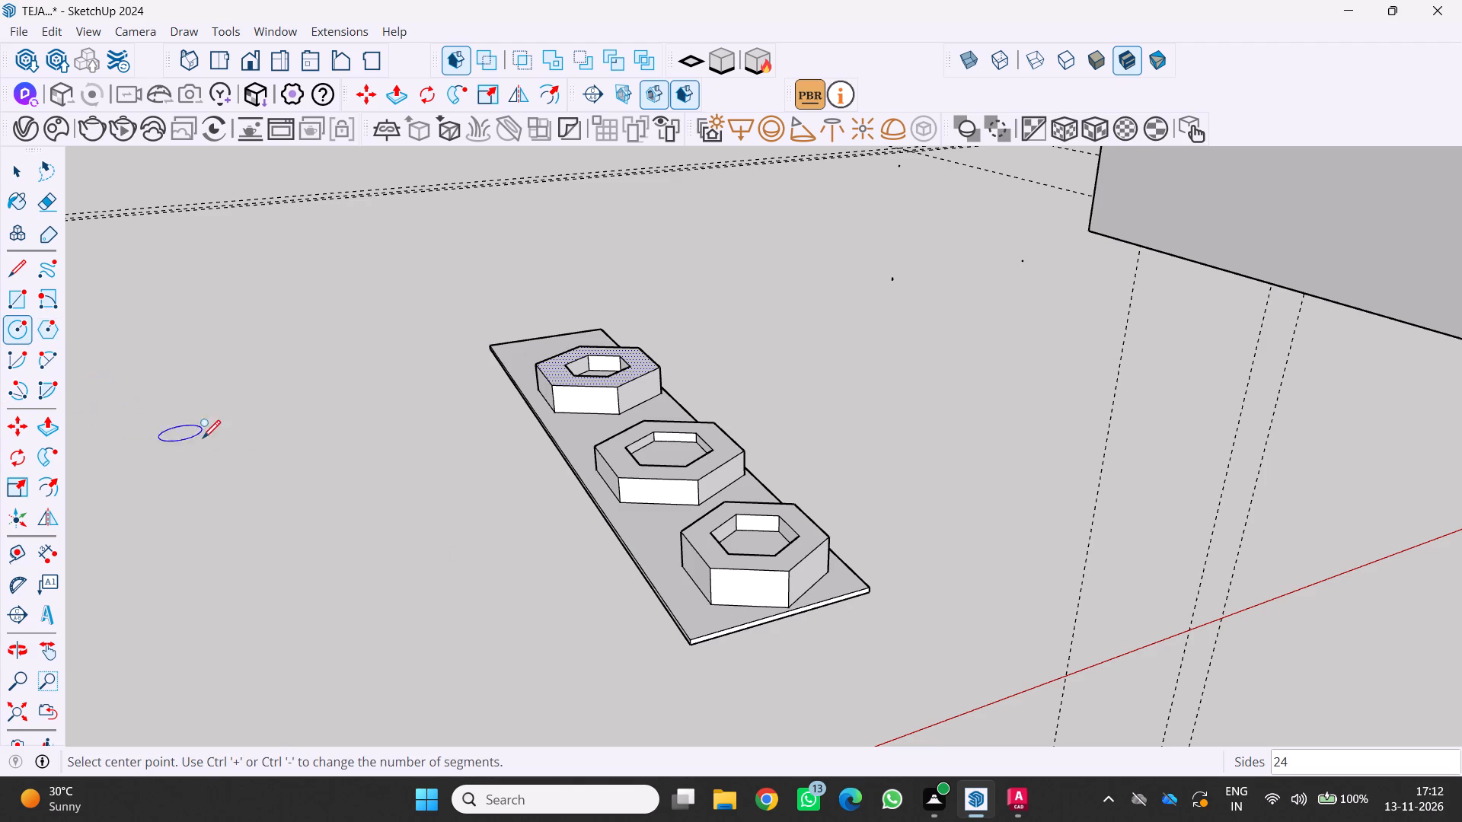
middle_drag(586, 480, 488, 499)
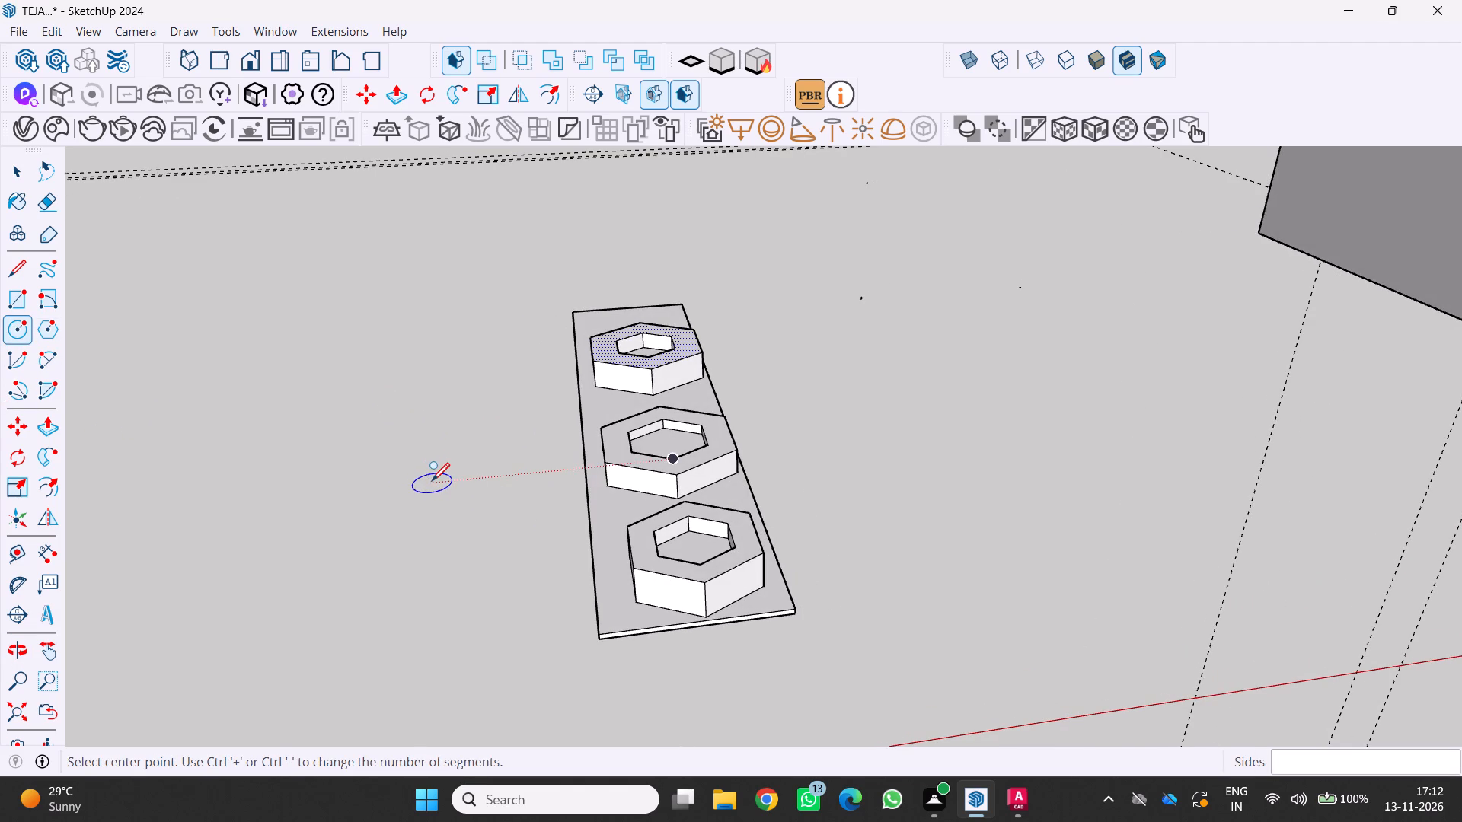
click(419, 490)
click(442, 447)
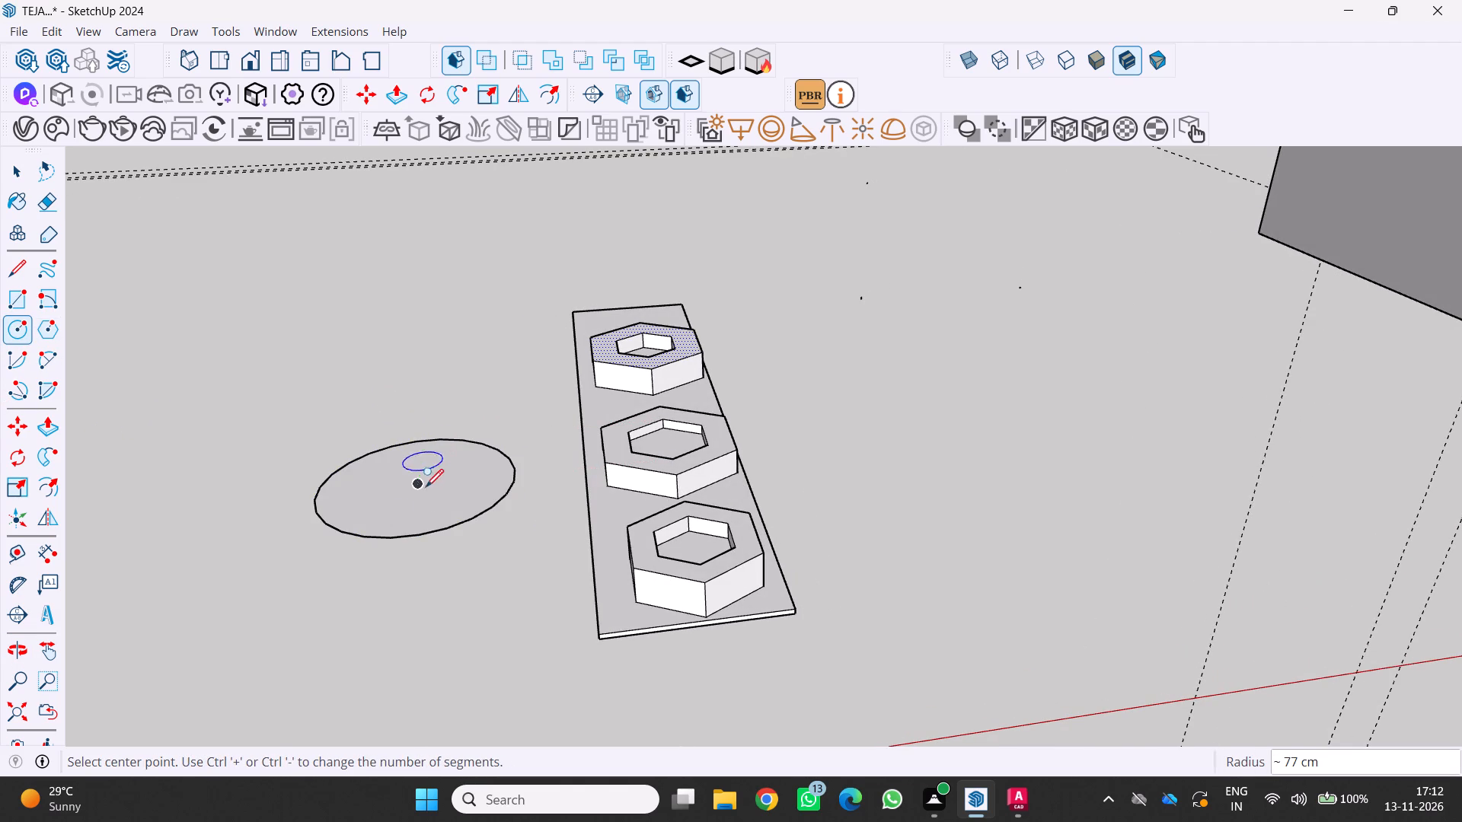
click(408, 601)
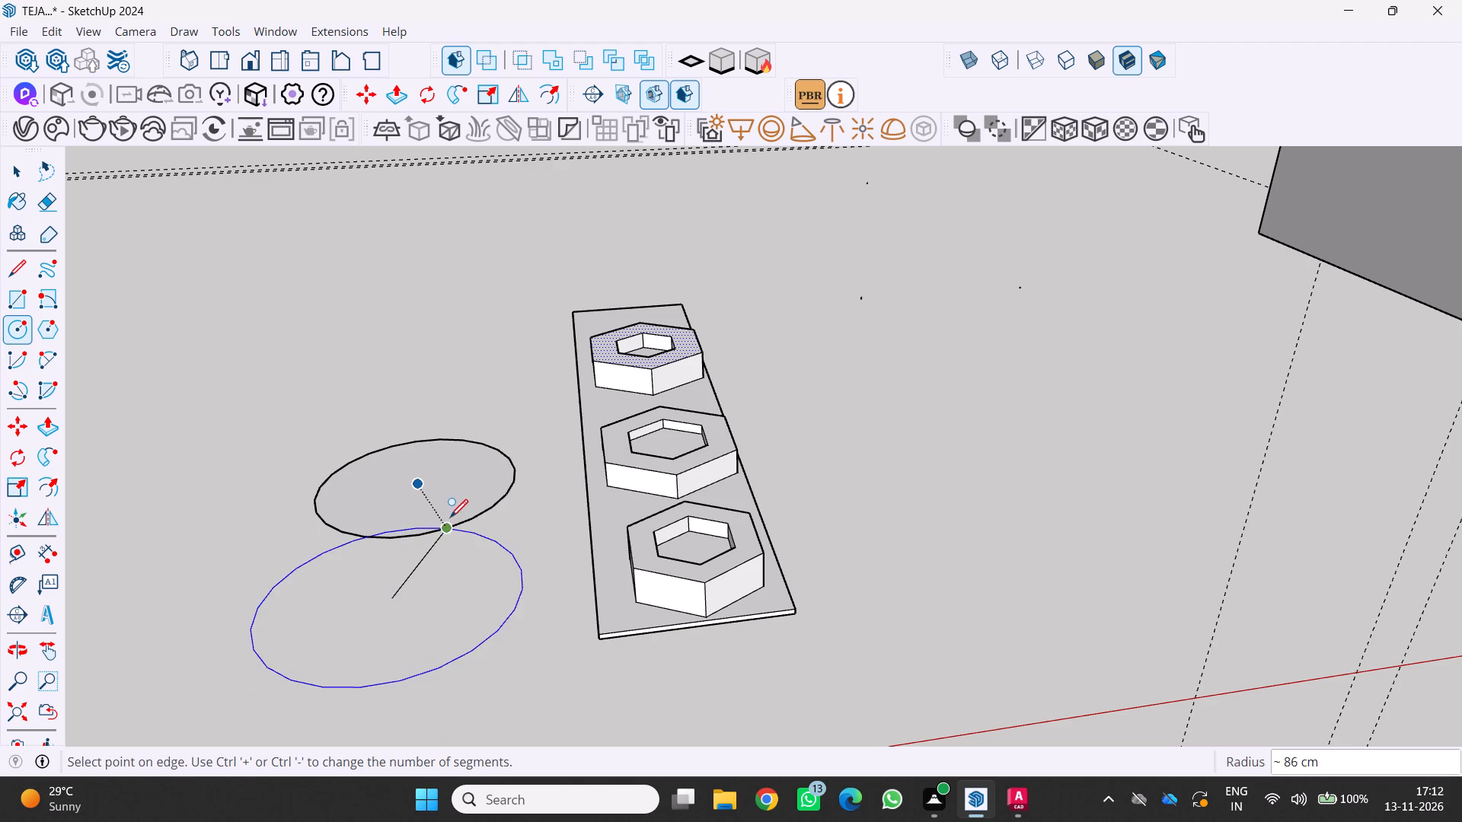
click(410, 528)
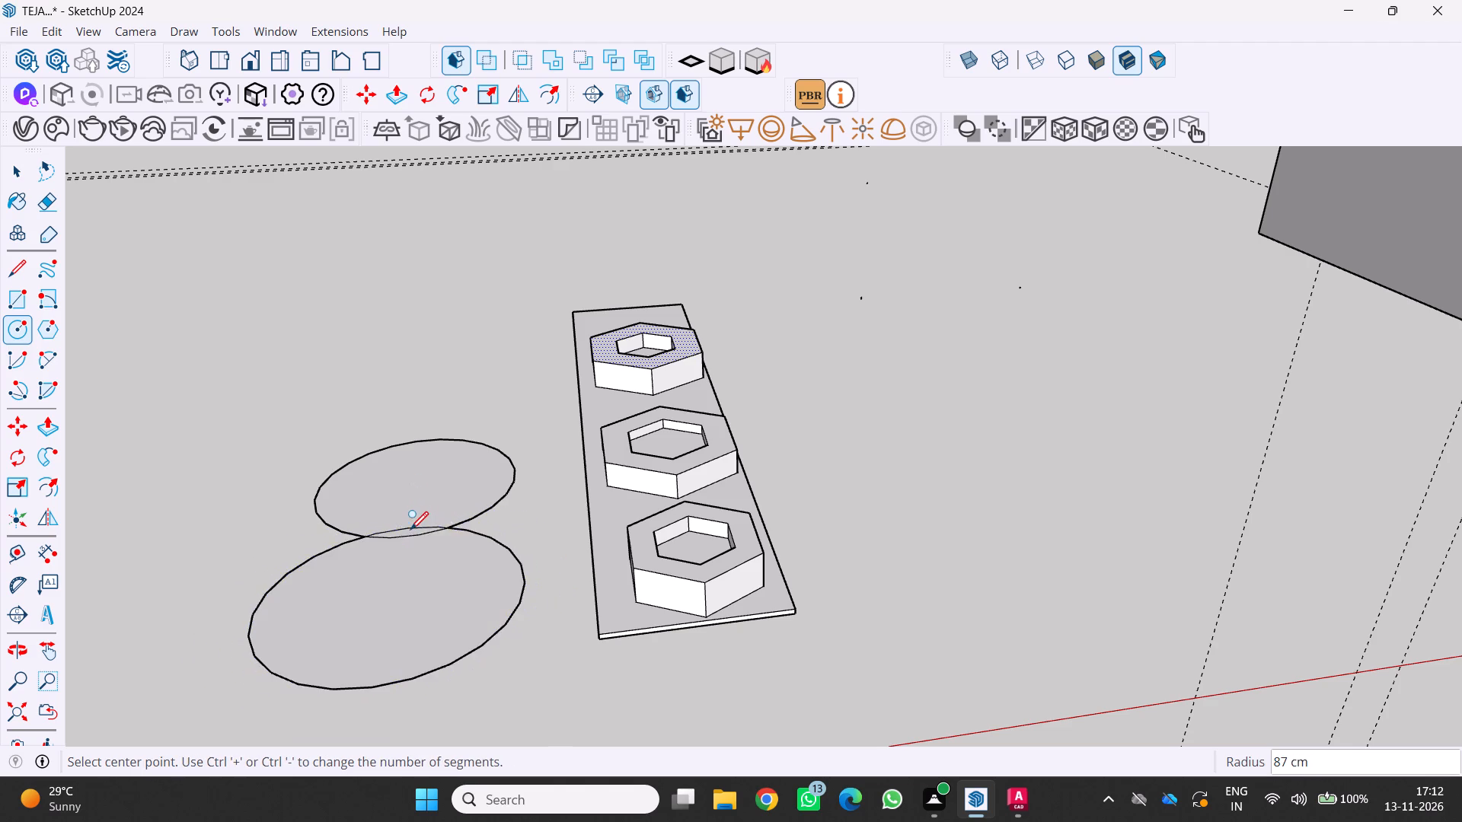
Draw a circle of about 113 cm radius around the larger overlapping circle and a slightly bigger circle around the smaller one.
scroll(429, 542, down, 5)
scroll(397, 603, up, 3)
click(403, 573)
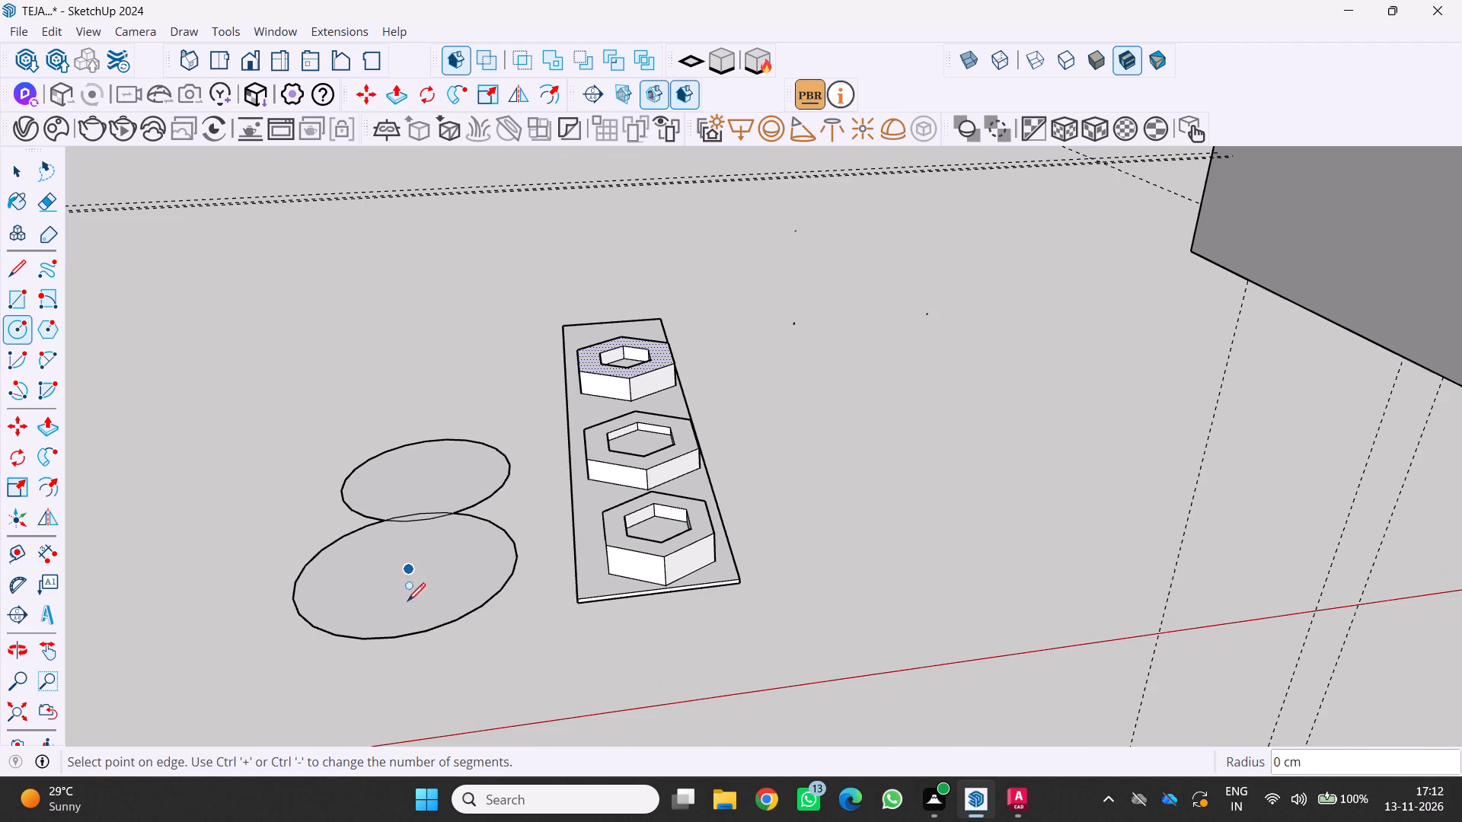
click(420, 655)
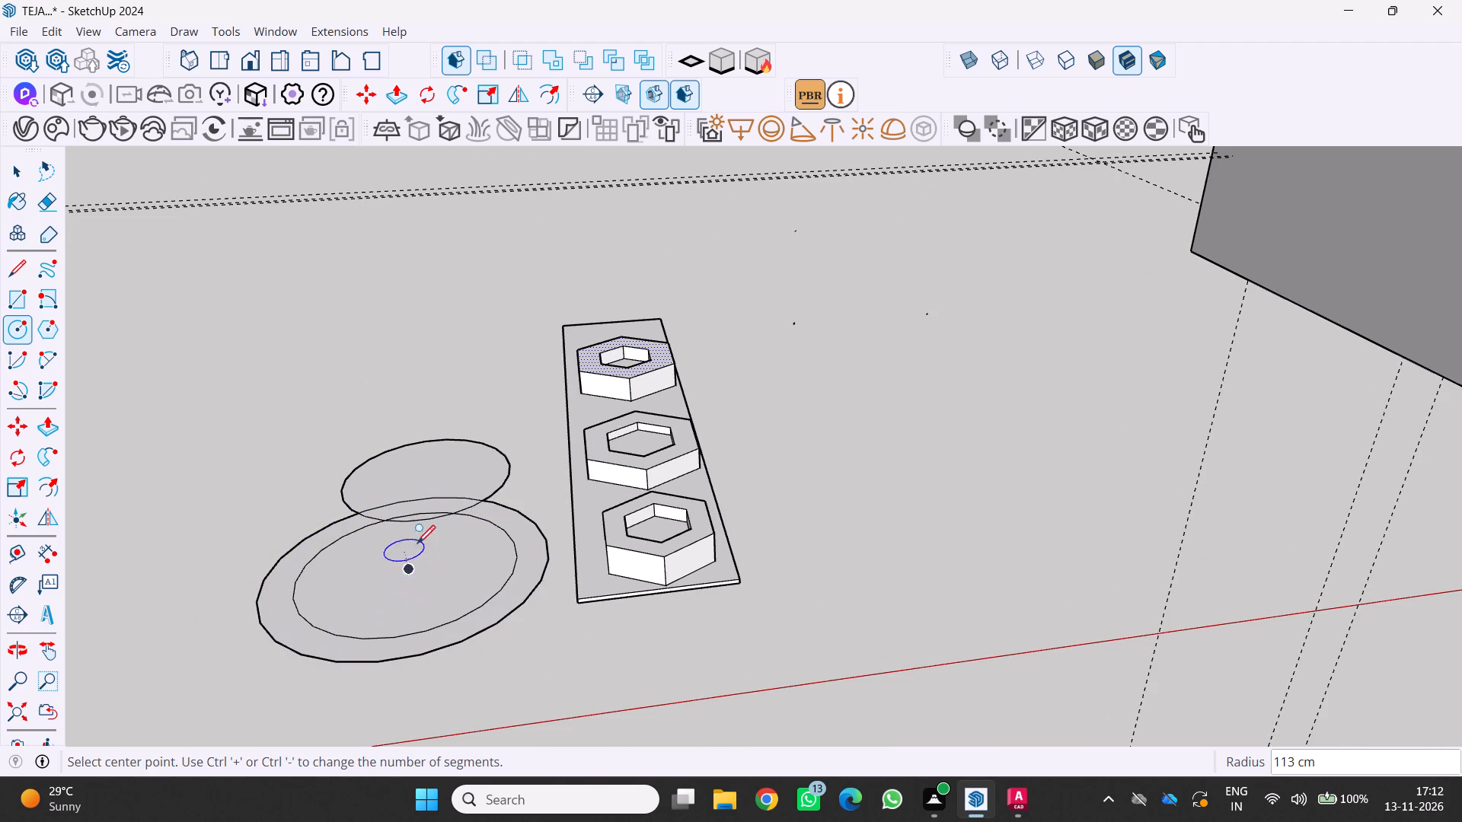
click(425, 476)
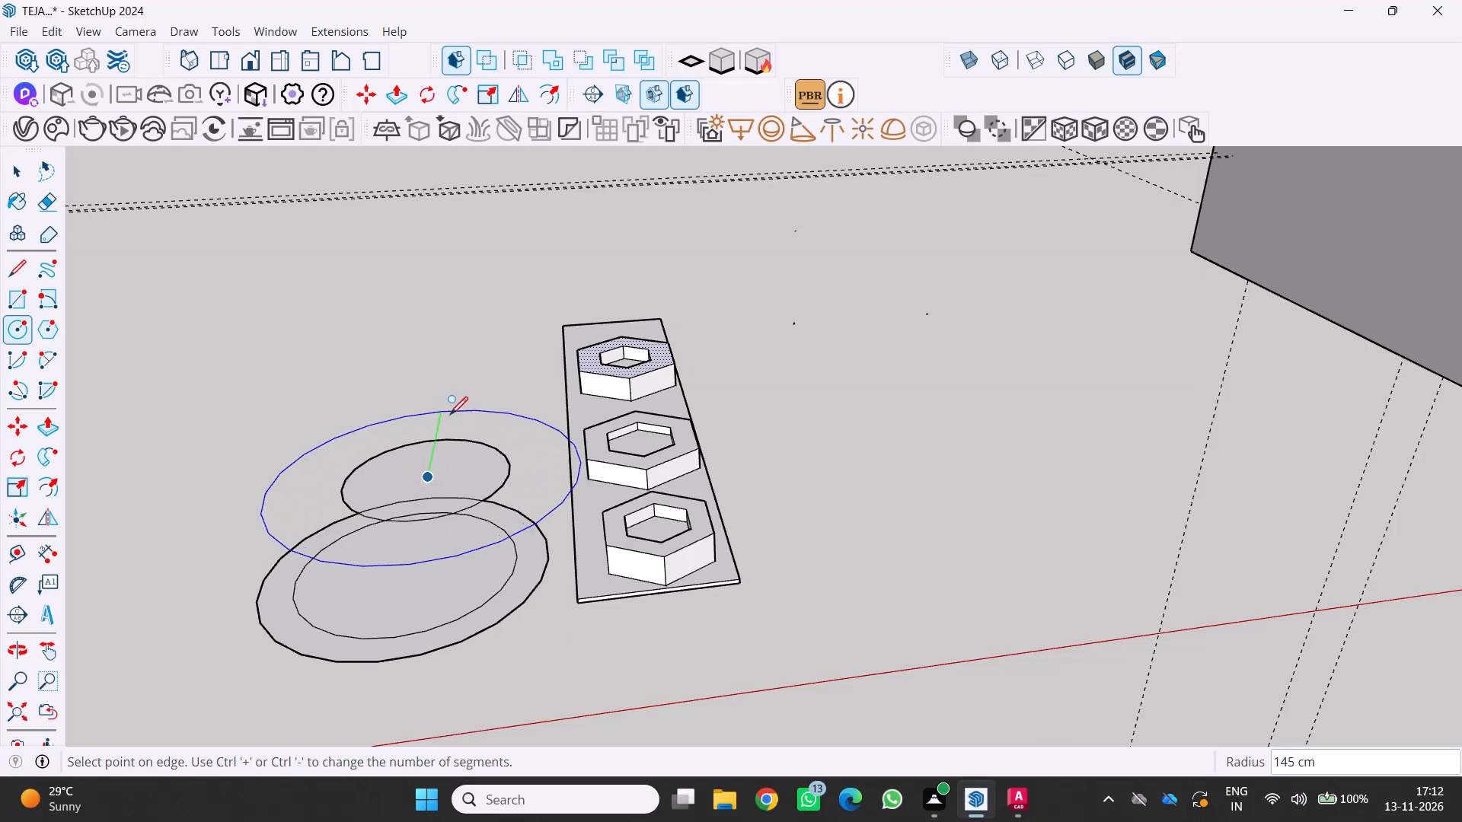
click(436, 429)
Draw an inner circle of about 36 cm radius at the smaller overlapping circle's centre and another inside the larger one.
scroll(445, 492, down, 4)
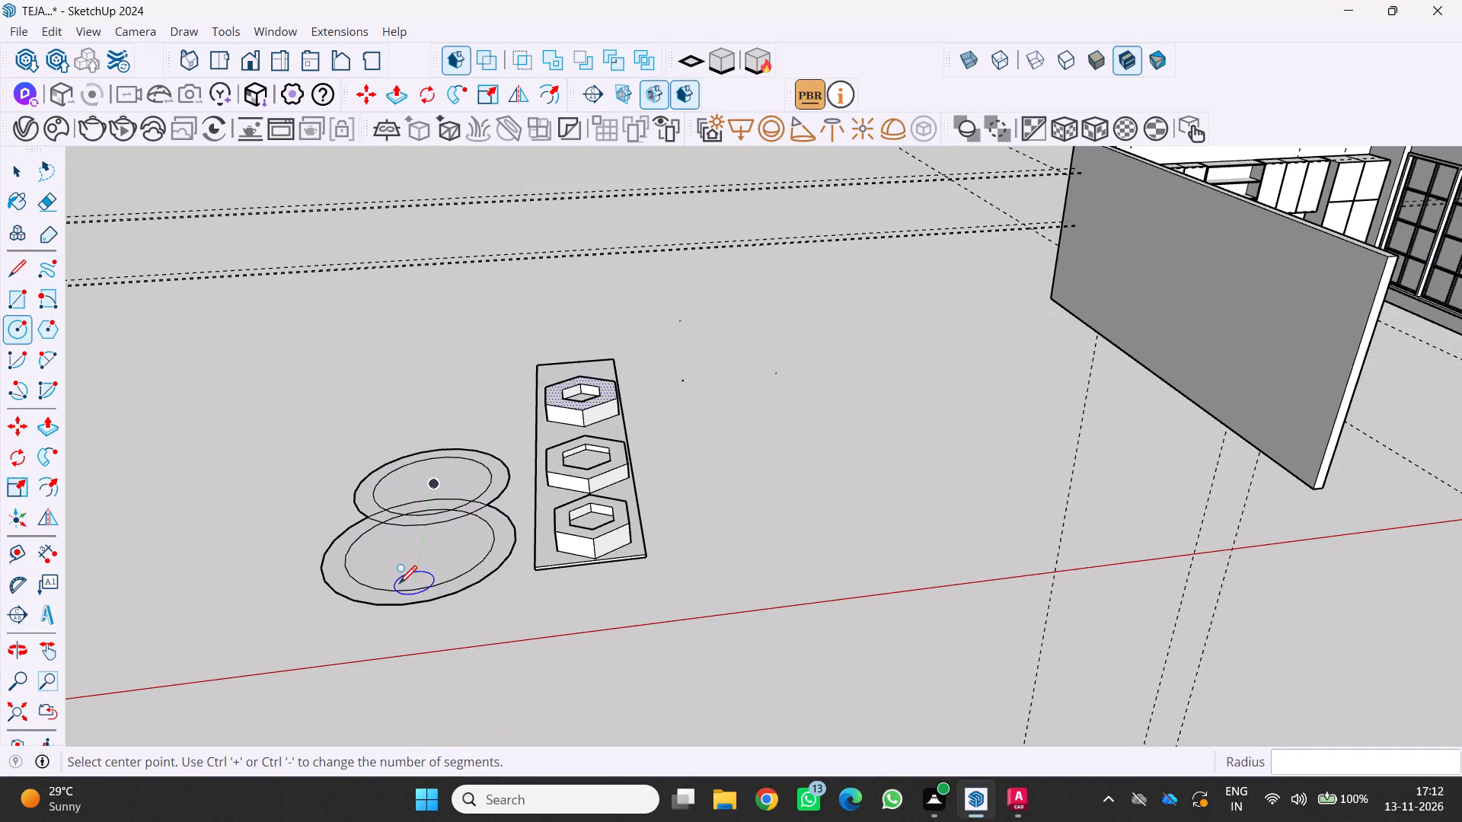
scroll(399, 582, up, 4)
middle_drag(407, 576, 449, 562)
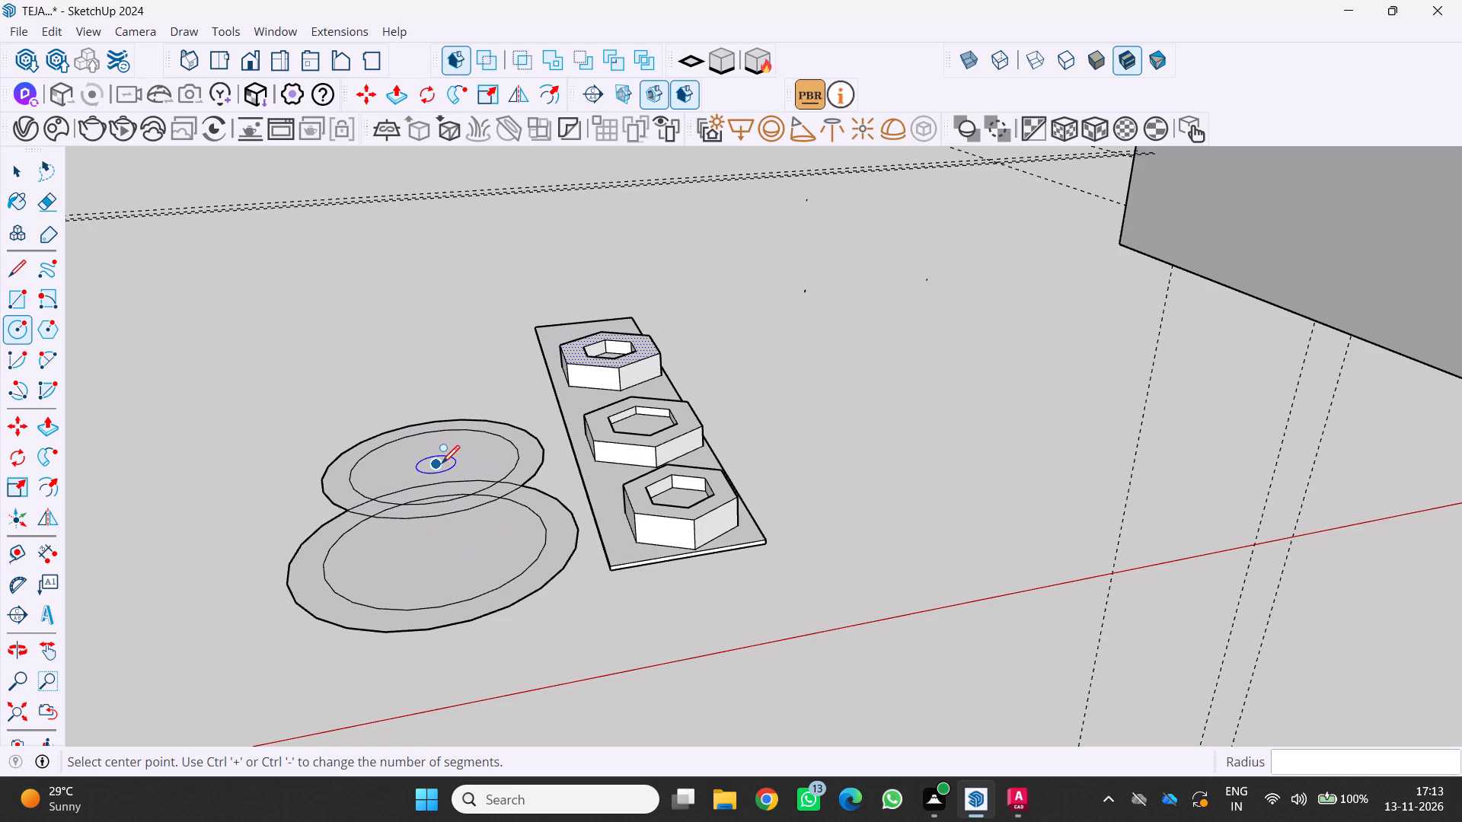
click(437, 464)
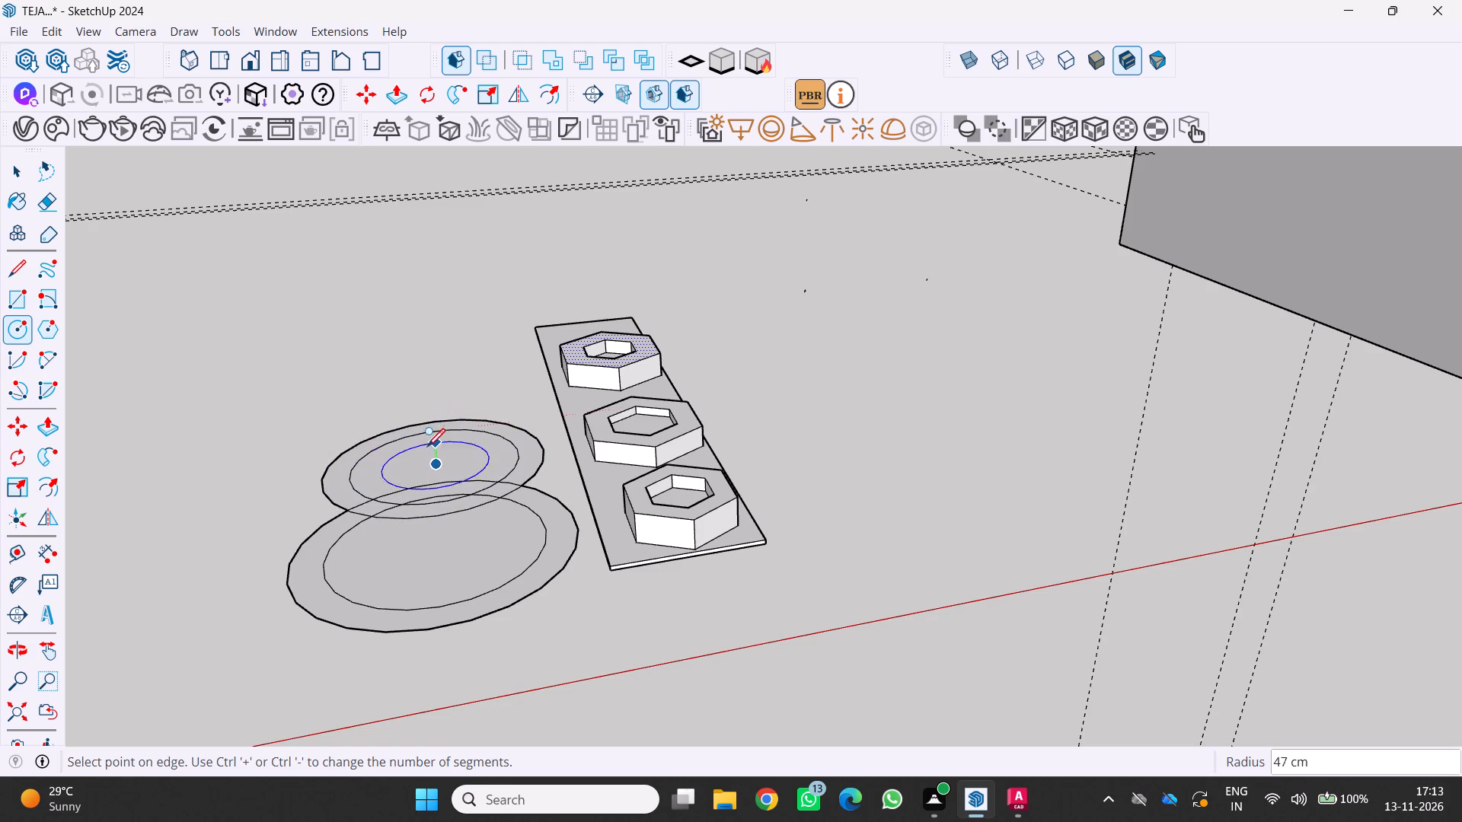
click(427, 448)
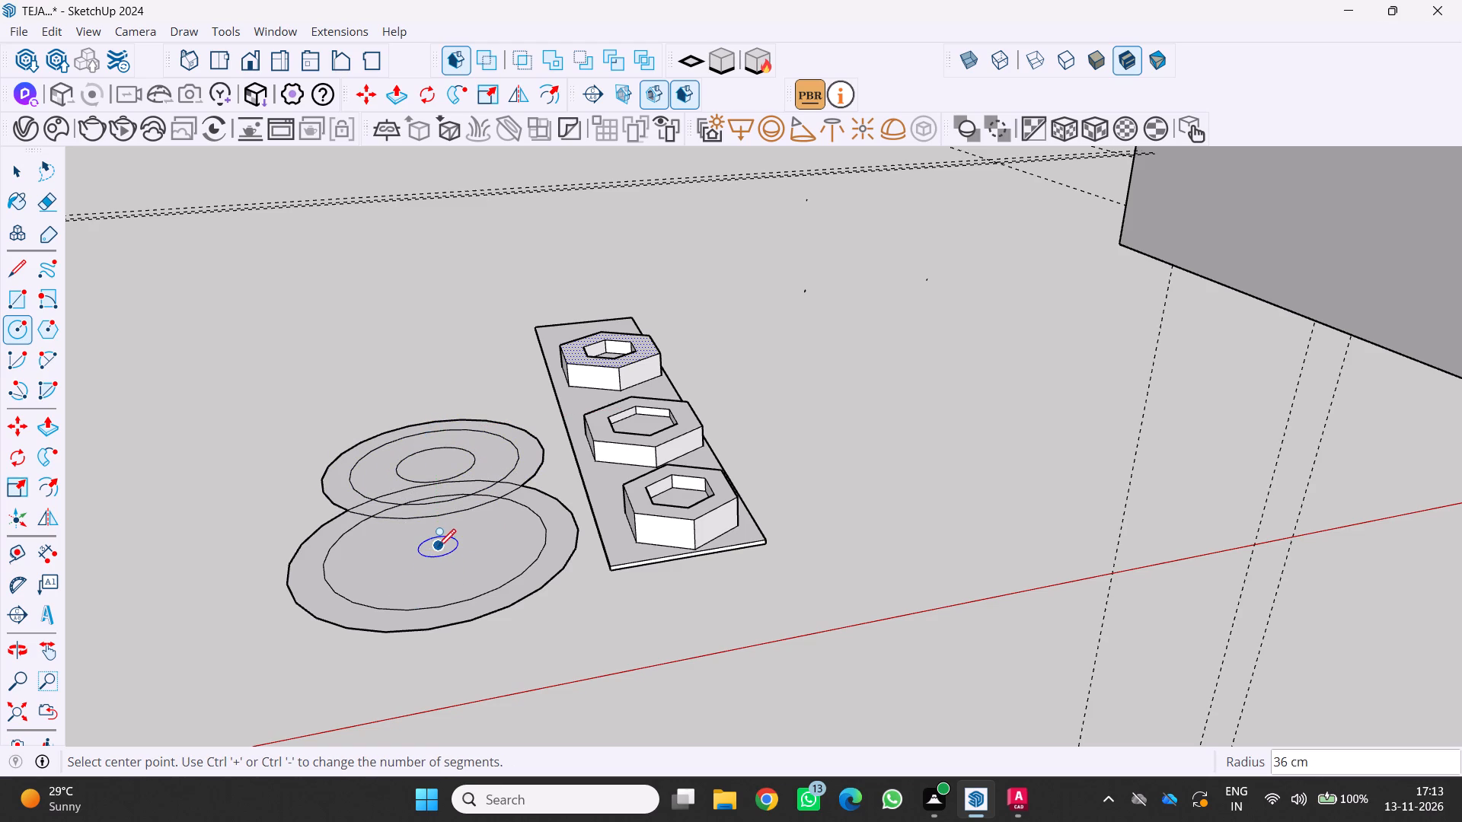
click(439, 546)
click(460, 519)
Draw an innermost circle of about 20 cm radius at the larger circle's centre and another at the smaller circle's centre.
scroll(431, 537, down, 4)
scroll(410, 546, up, 6)
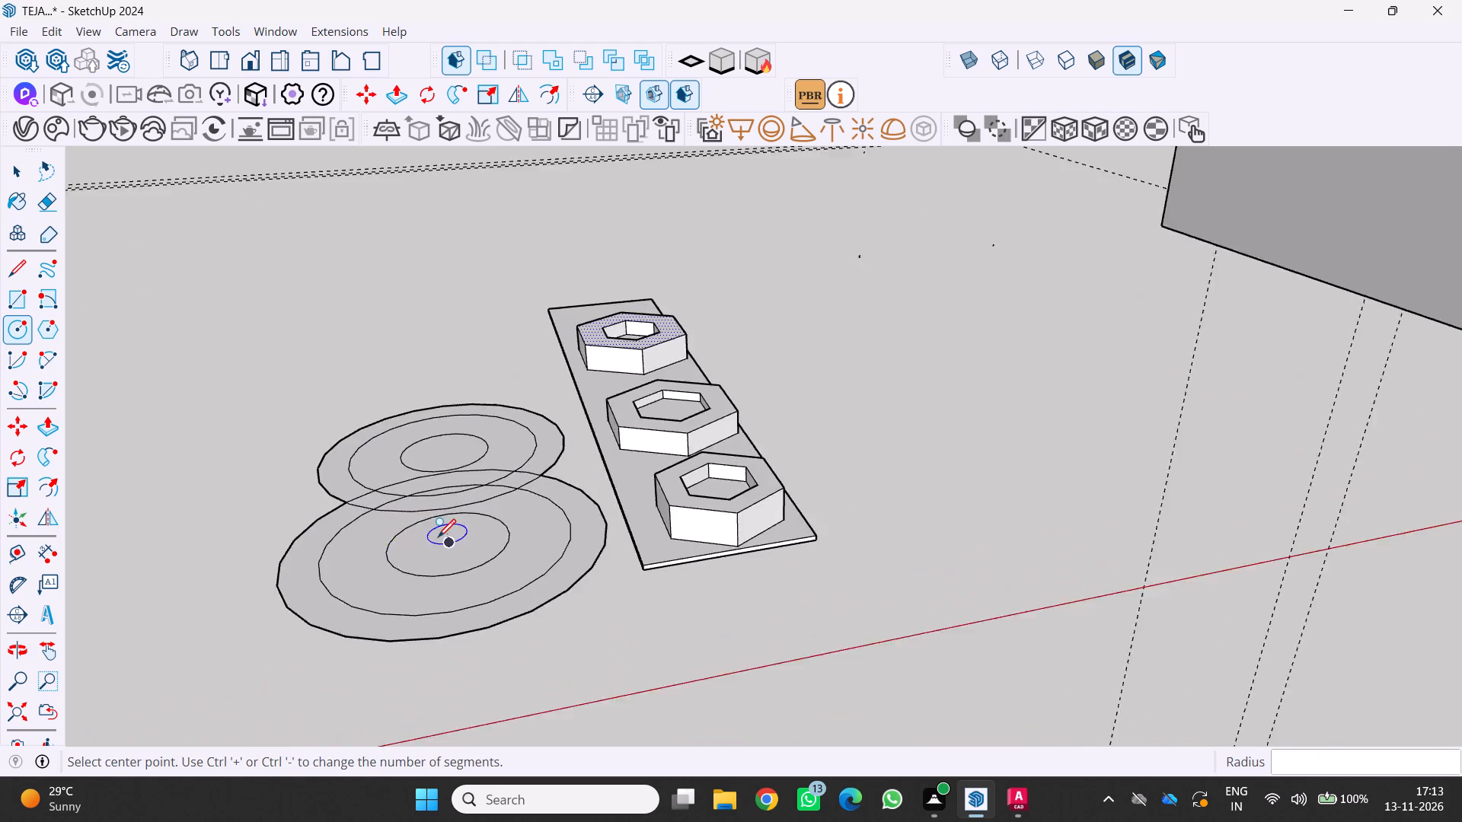
scroll(438, 536, up, 7)
click(453, 551)
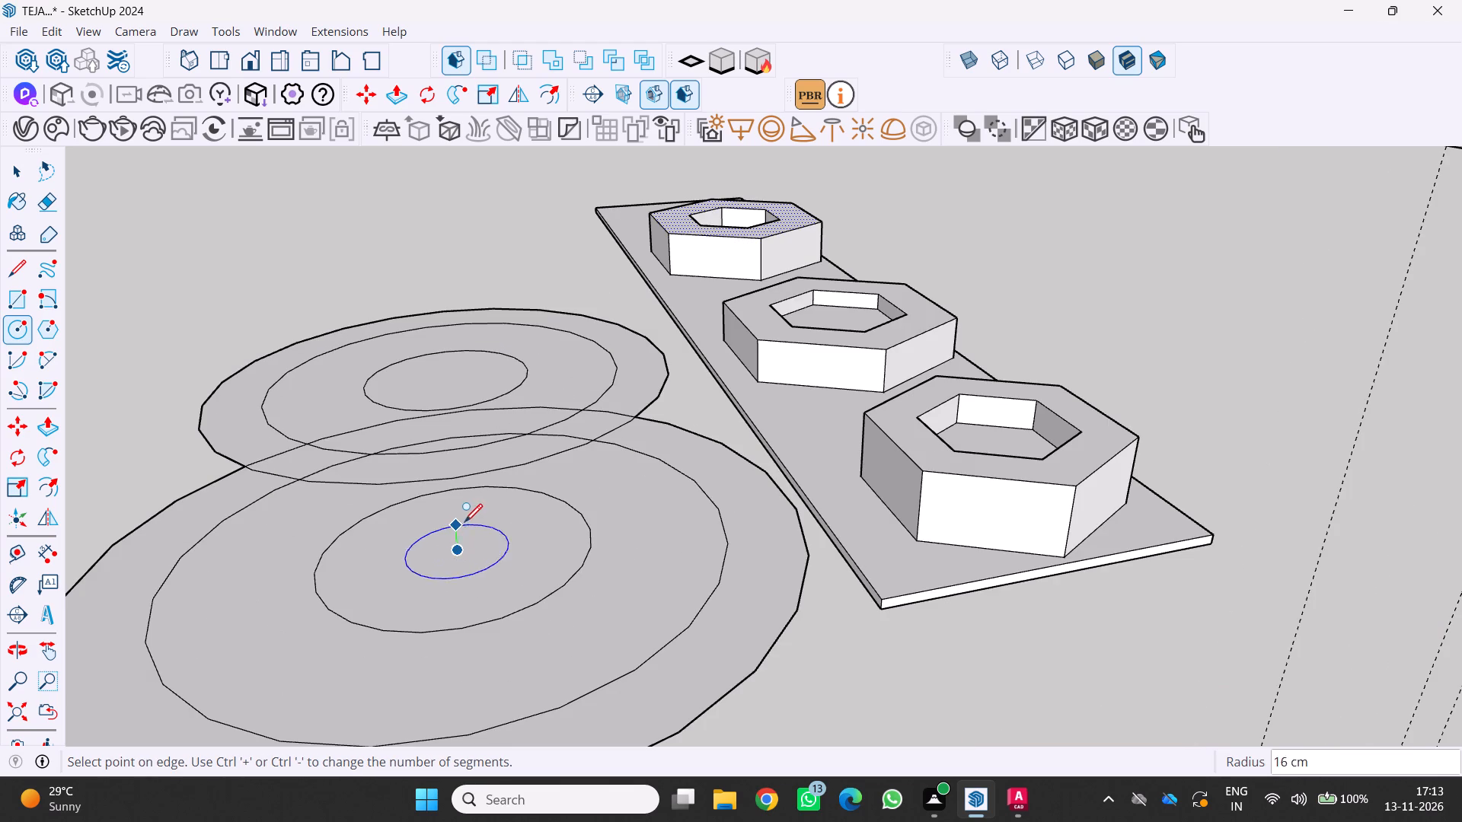
click(466, 520)
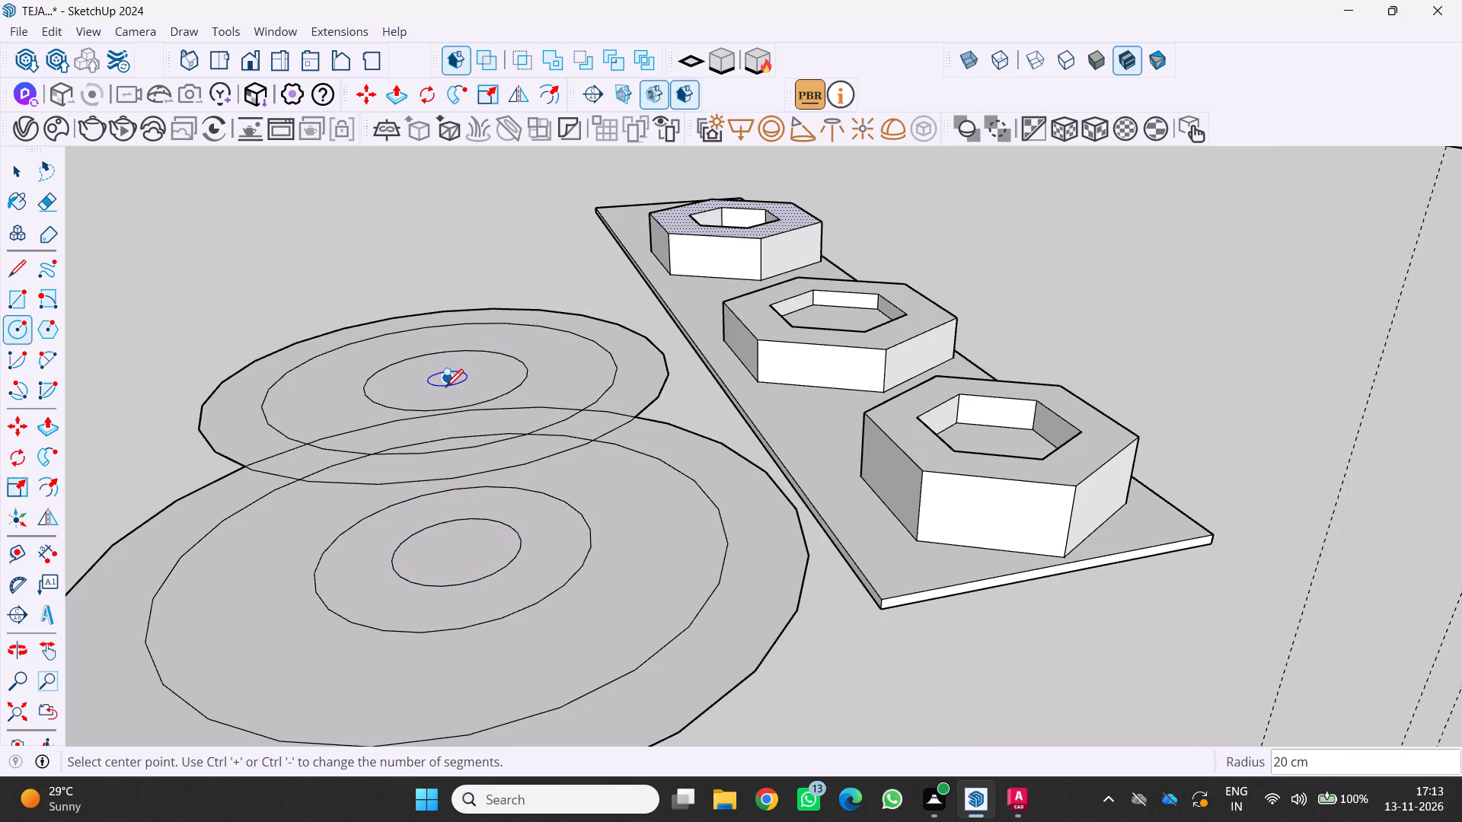
click(449, 381)
click(472, 365)
Extrude the outer ring of the larger circle, outside the overlap, upward by about 29 cm.
scroll(441, 375, down, 8)
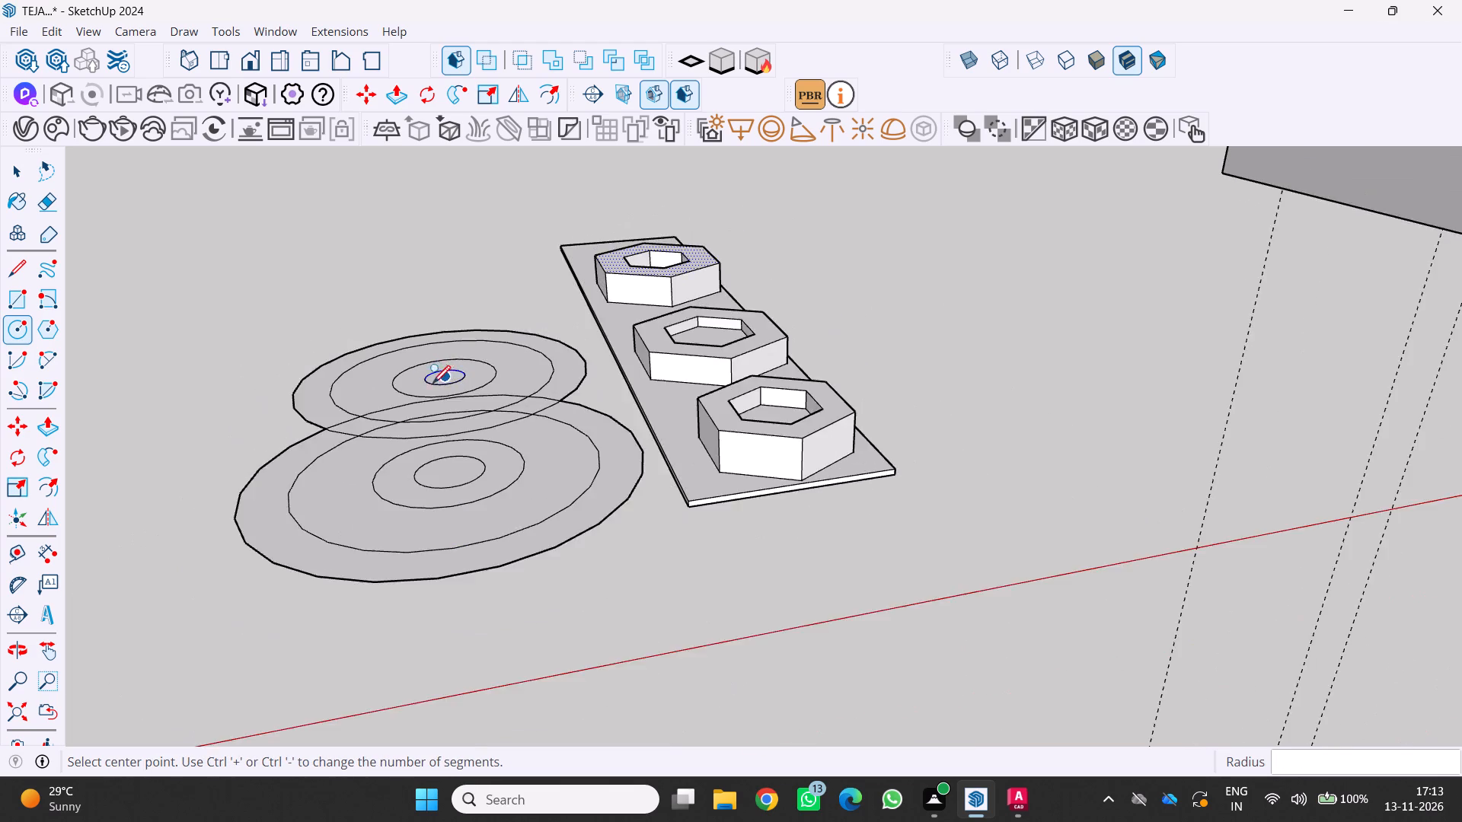
scroll(433, 382, down, 2)
scroll(468, 483, up, 4)
middle_drag(464, 515, 563, 589)
scroll(487, 556, up, 1)
scroll(569, 560, down, 6)
scroll(426, 567, up, 1)
middle_drag(423, 566, 442, 486)
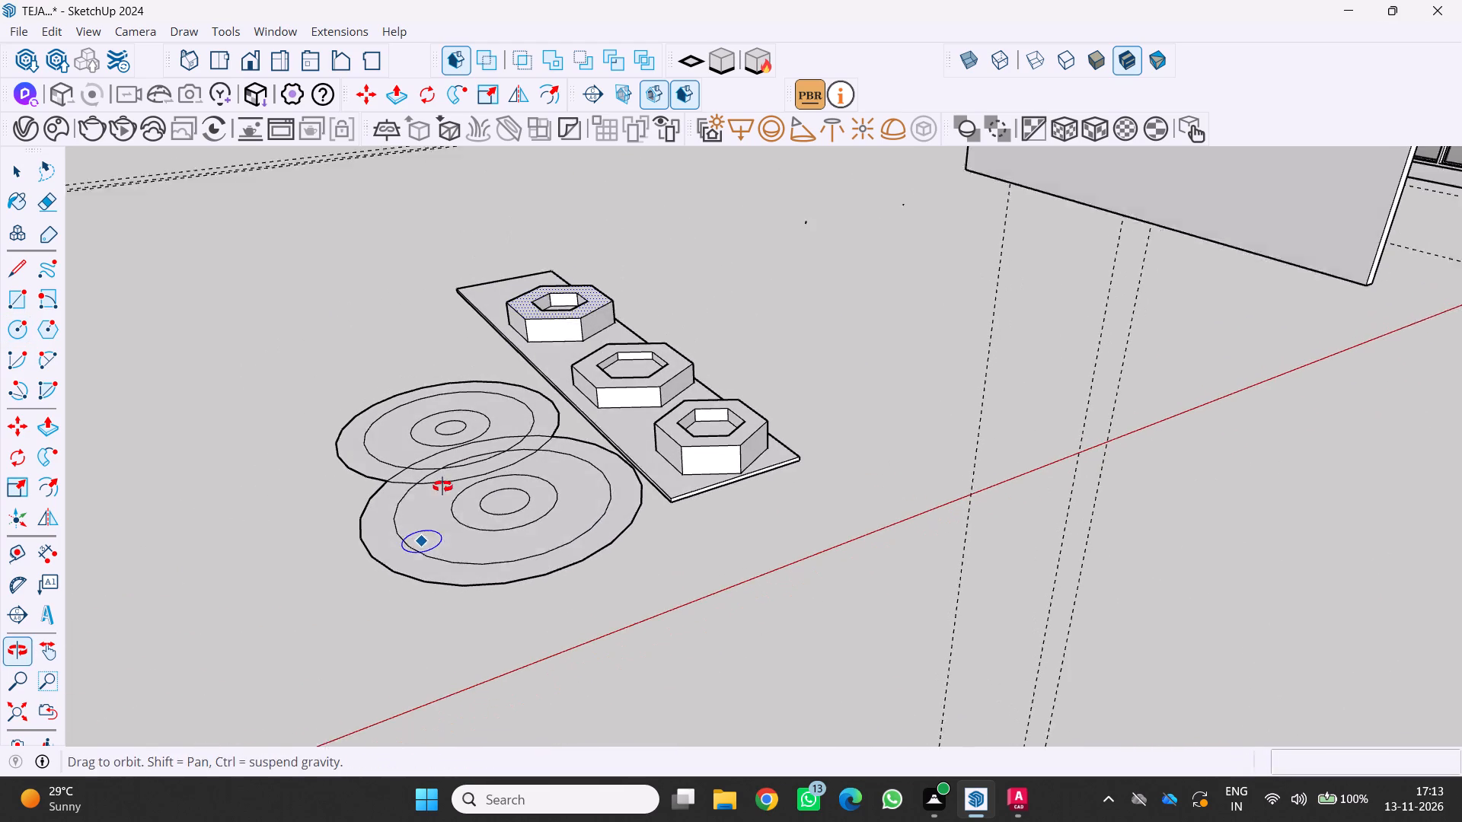
middle_drag(442, 486, 442, 484)
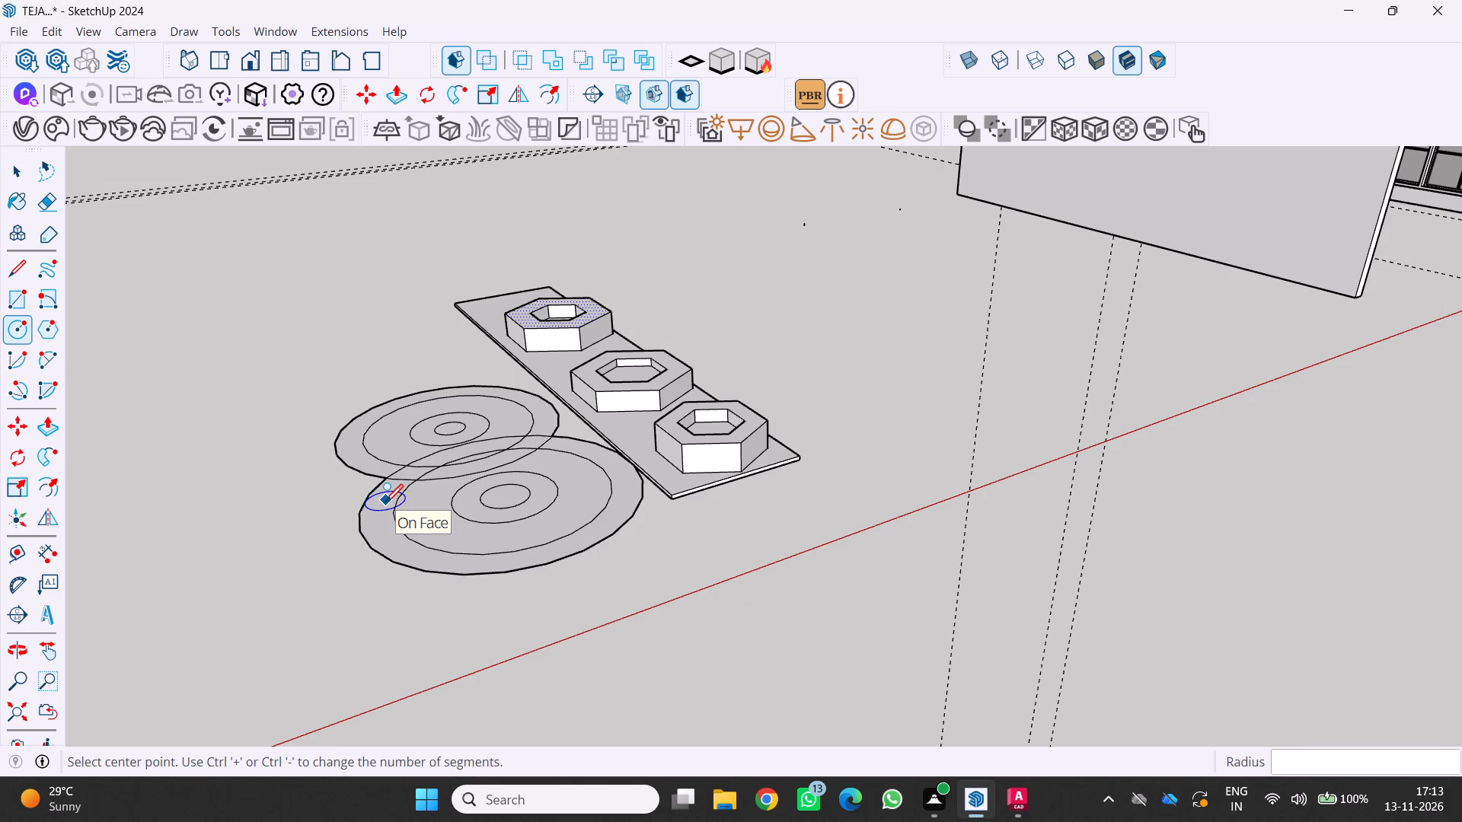
scroll(452, 464, down, 4)
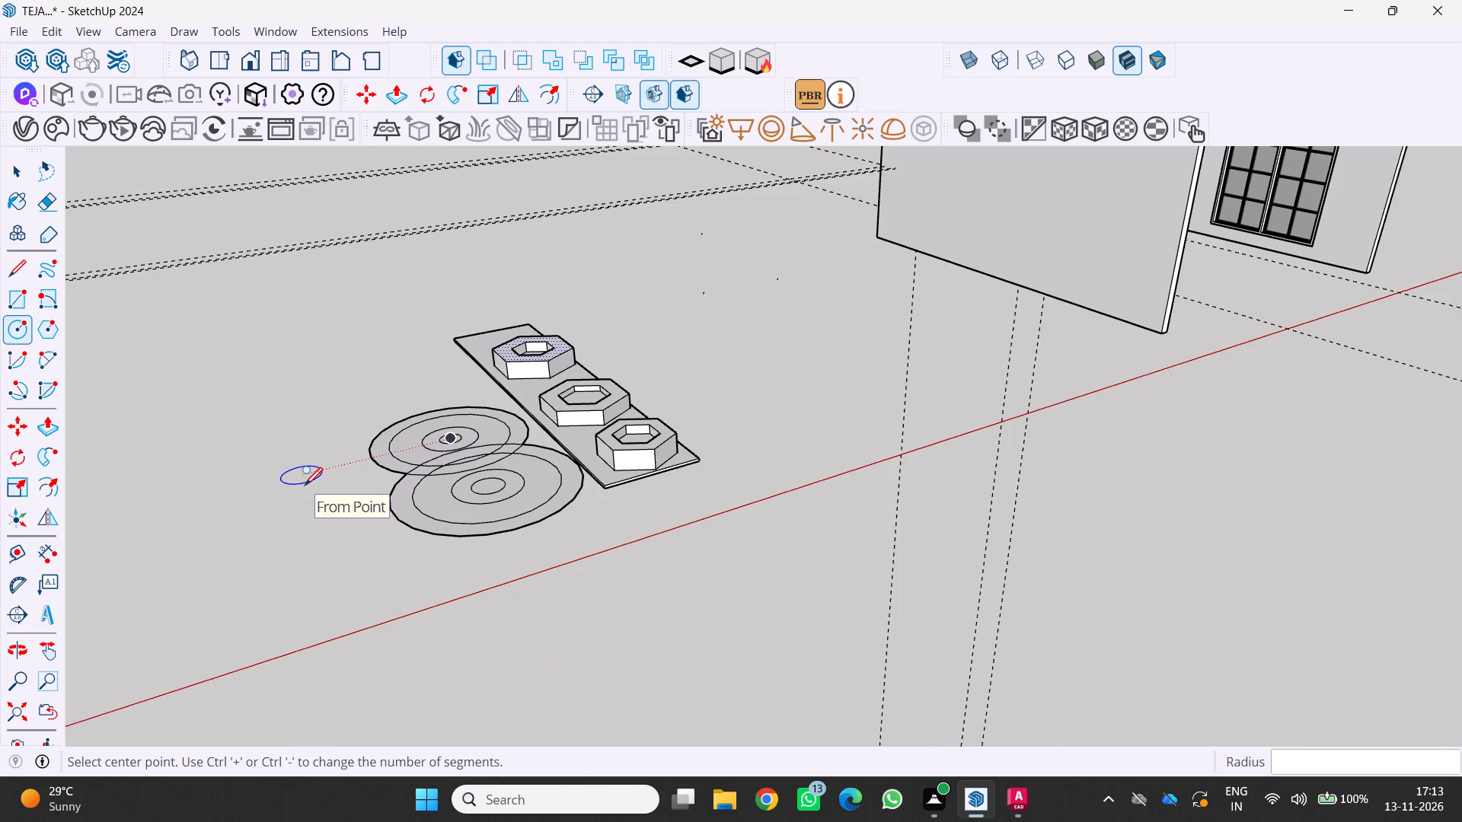
key(p)
key(space)
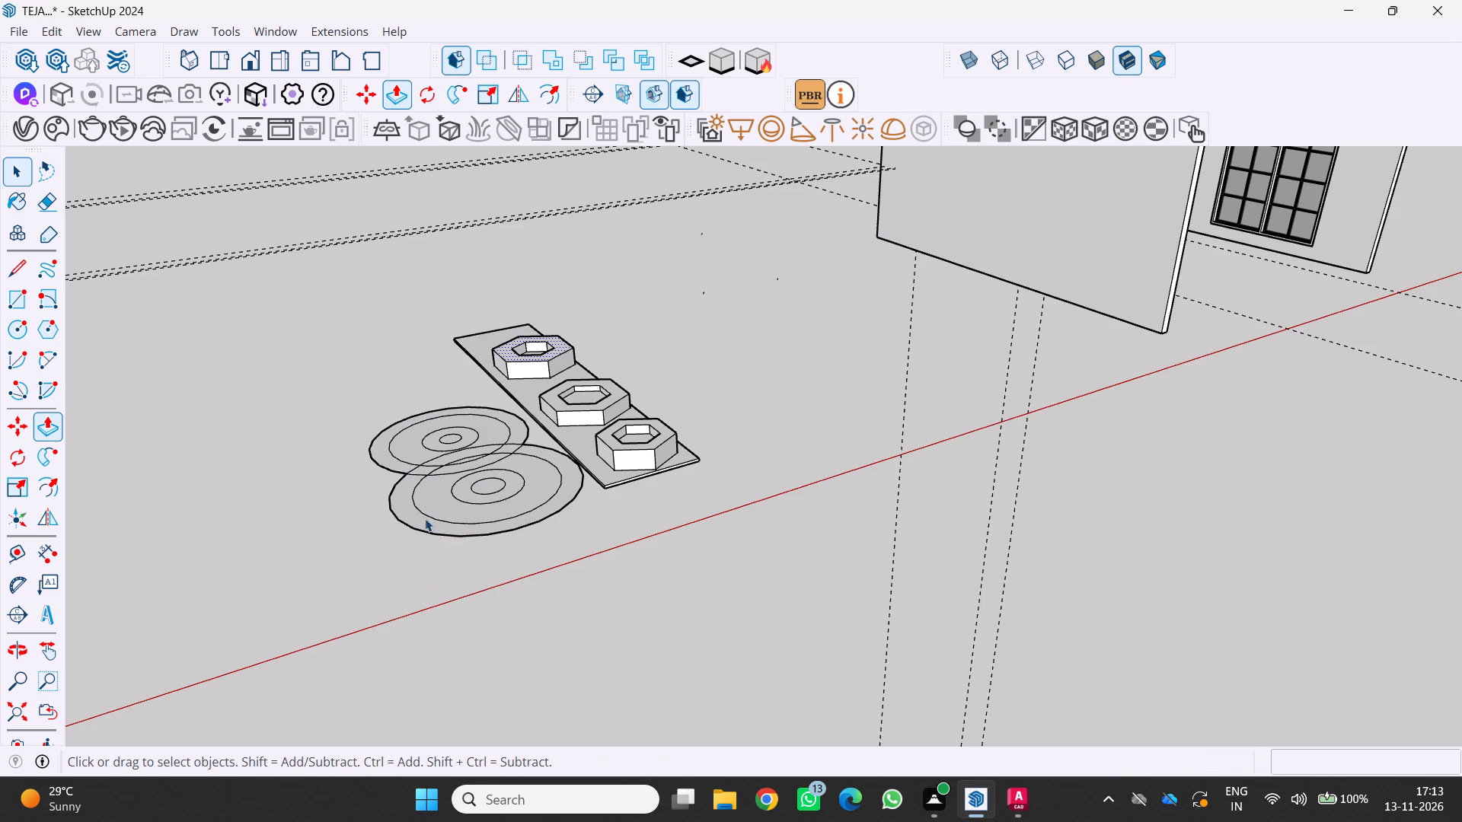
drag(422, 519, 413, 525)
key(p)
drag(423, 517, 426, 490)
Extrude the outer ring of the smaller circle, outside the overlap, upward by about 24 cm.
middle_drag(392, 511, 639, 520)
middle_click(646, 517)
scroll(550, 499, up, 3)
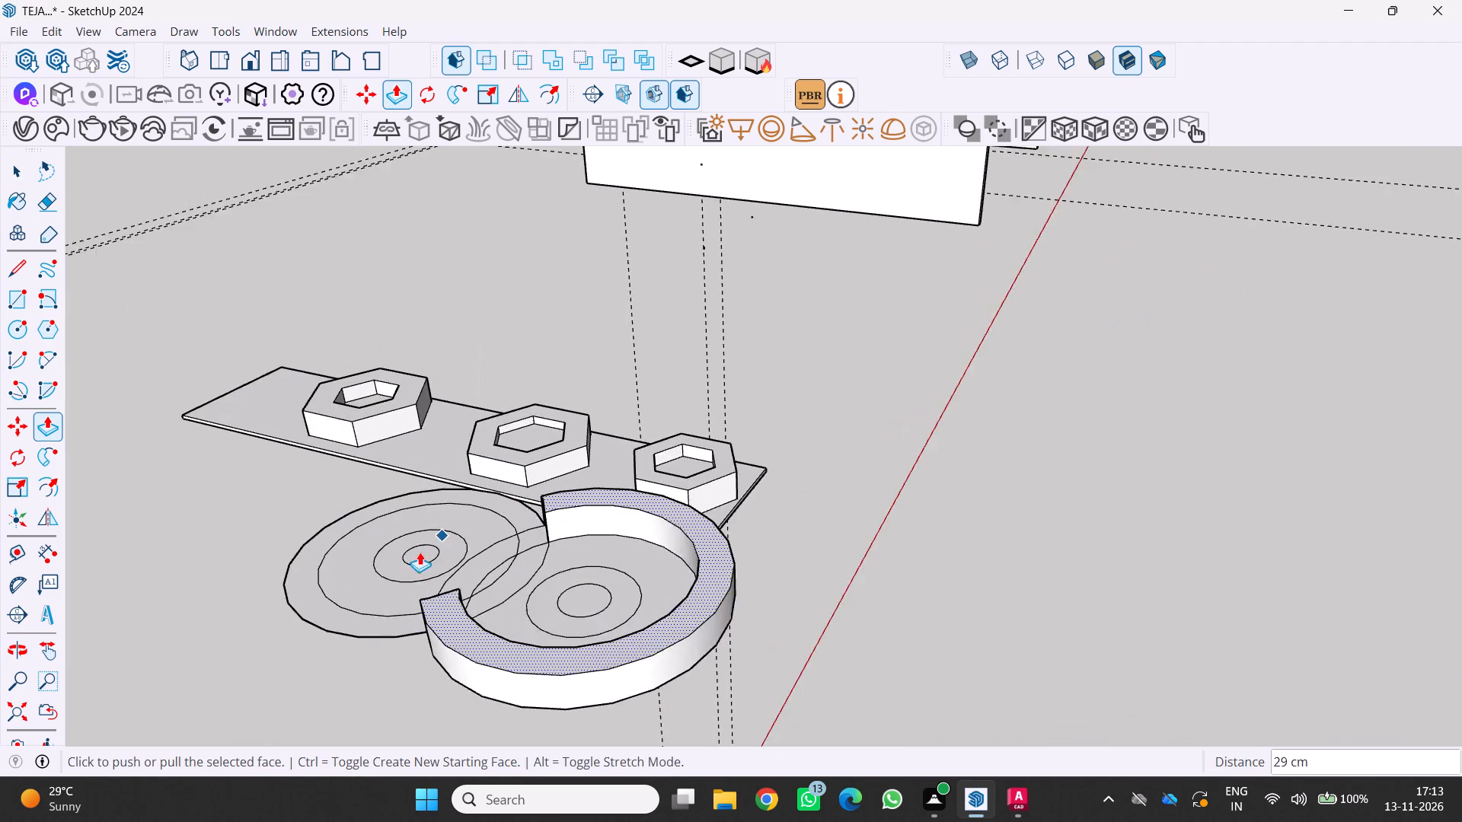
scroll(420, 552, up, 2)
key(space)
click(323, 640)
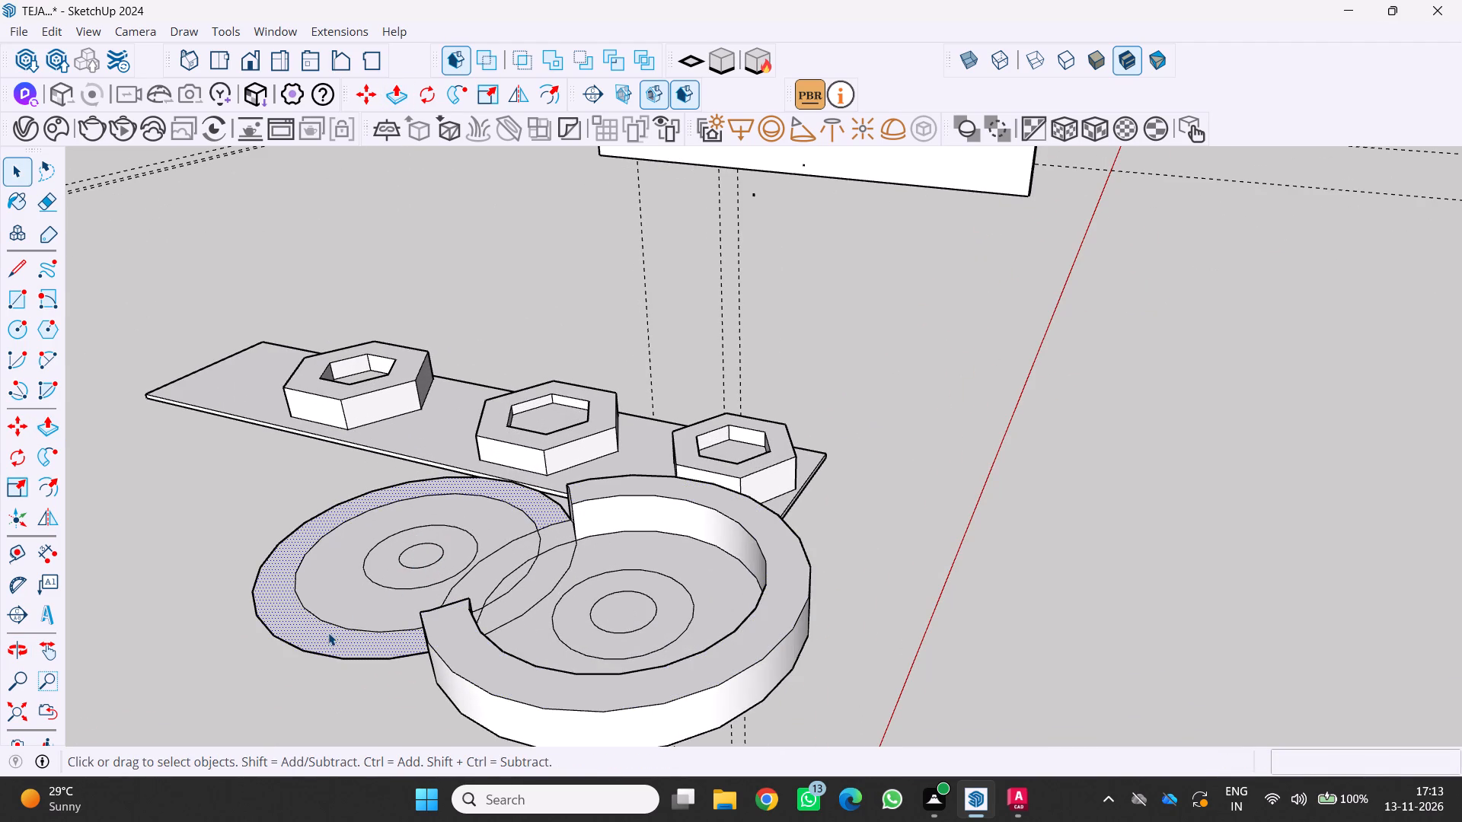
key(p)
drag(330, 631, 334, 598)
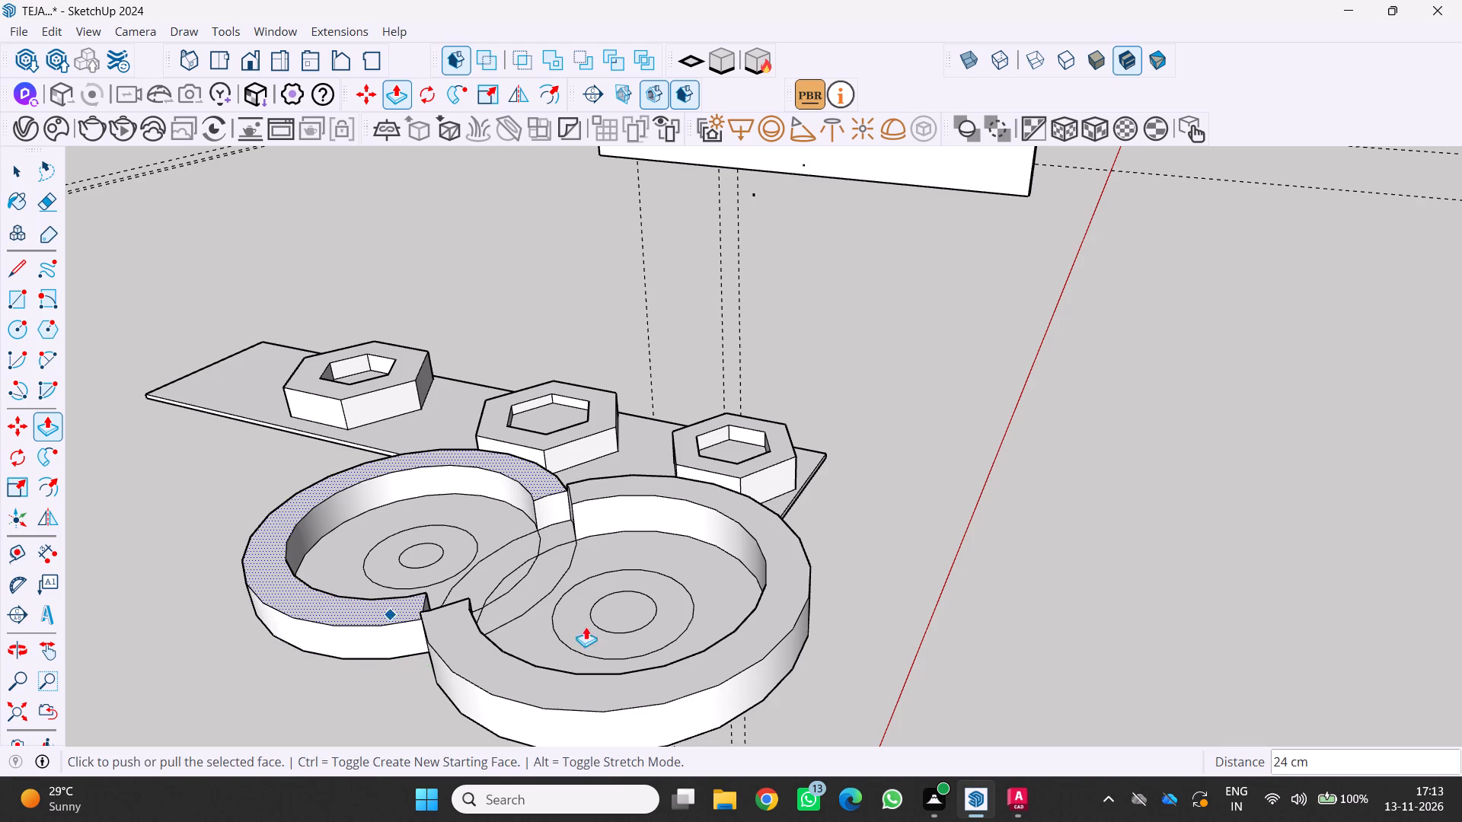
Raise the smaller ring's top face about 5 cm, level with the top of the larger ring.
scroll(586, 622, up, 3)
middle_drag(538, 588, 732, 511)
scroll(671, 527, down, 1)
middle_drag(653, 537, 618, 538)
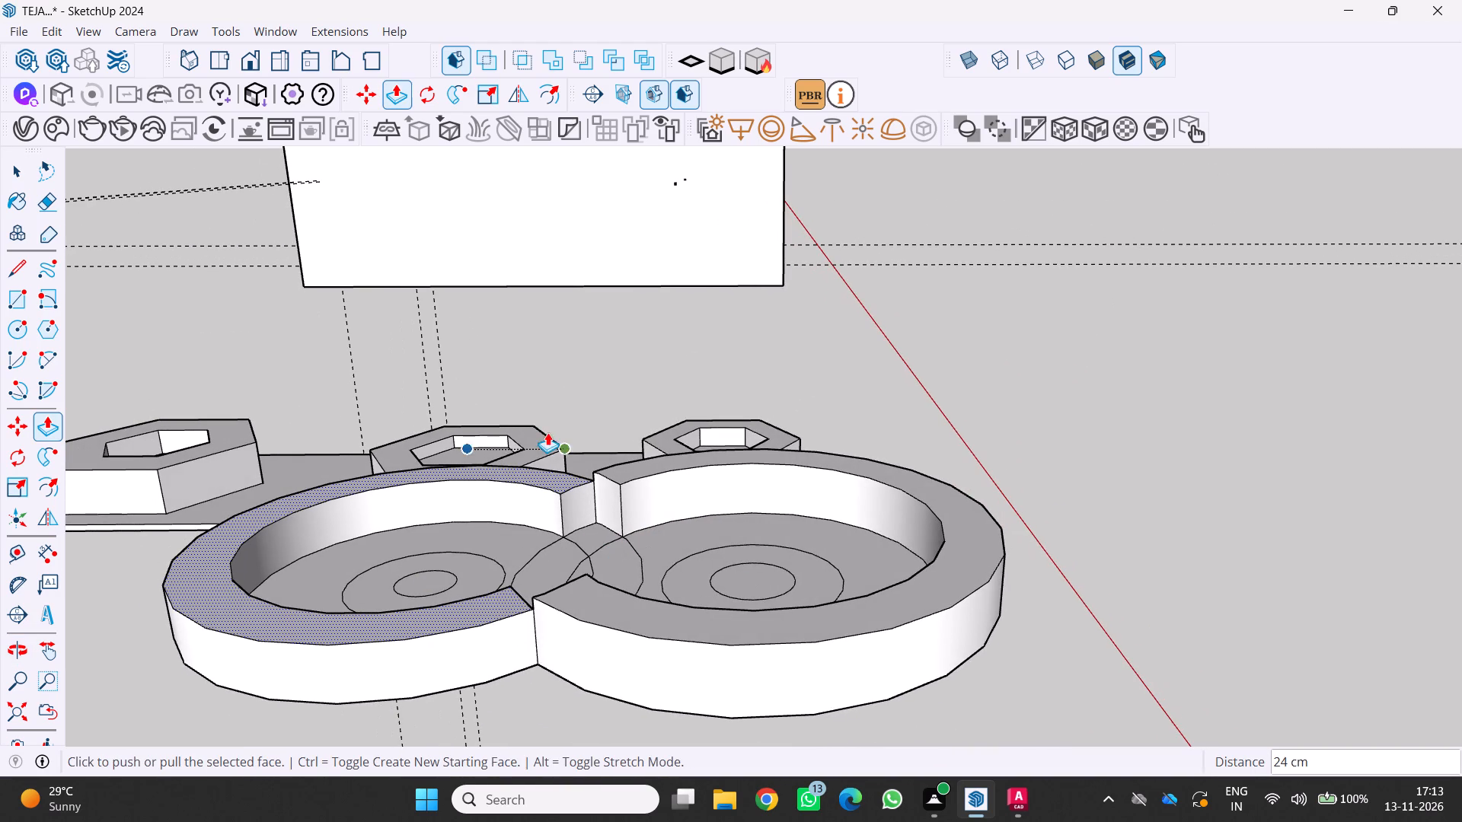
drag(538, 476, 618, 457)
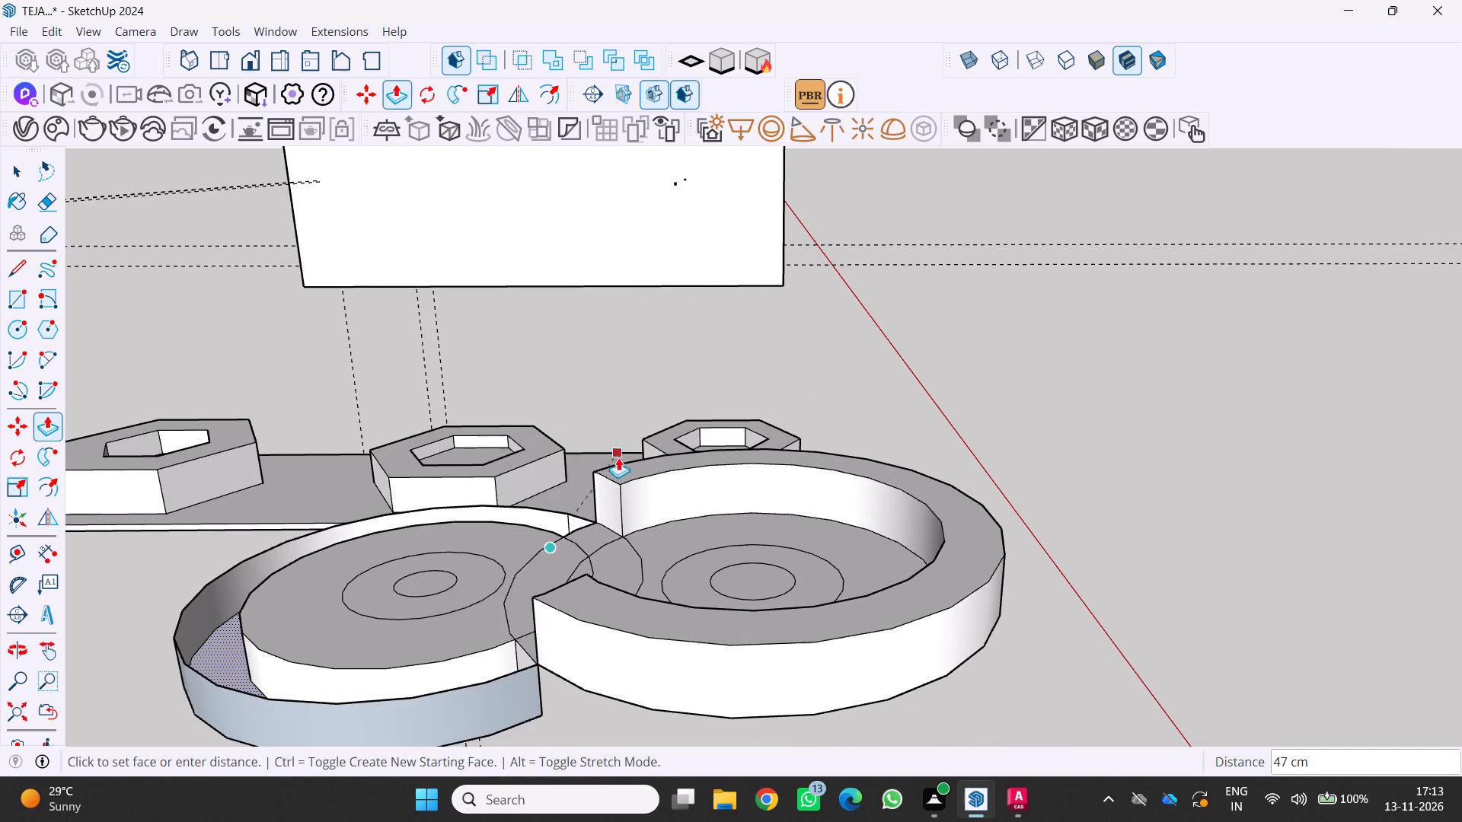
drag(618, 457, 618, 460)
Extrude the band between the two inner circles of the smaller ring 29 cm upward as a hollow cylinder.
scroll(594, 473, down, 3)
middle_drag(559, 518, 485, 627)
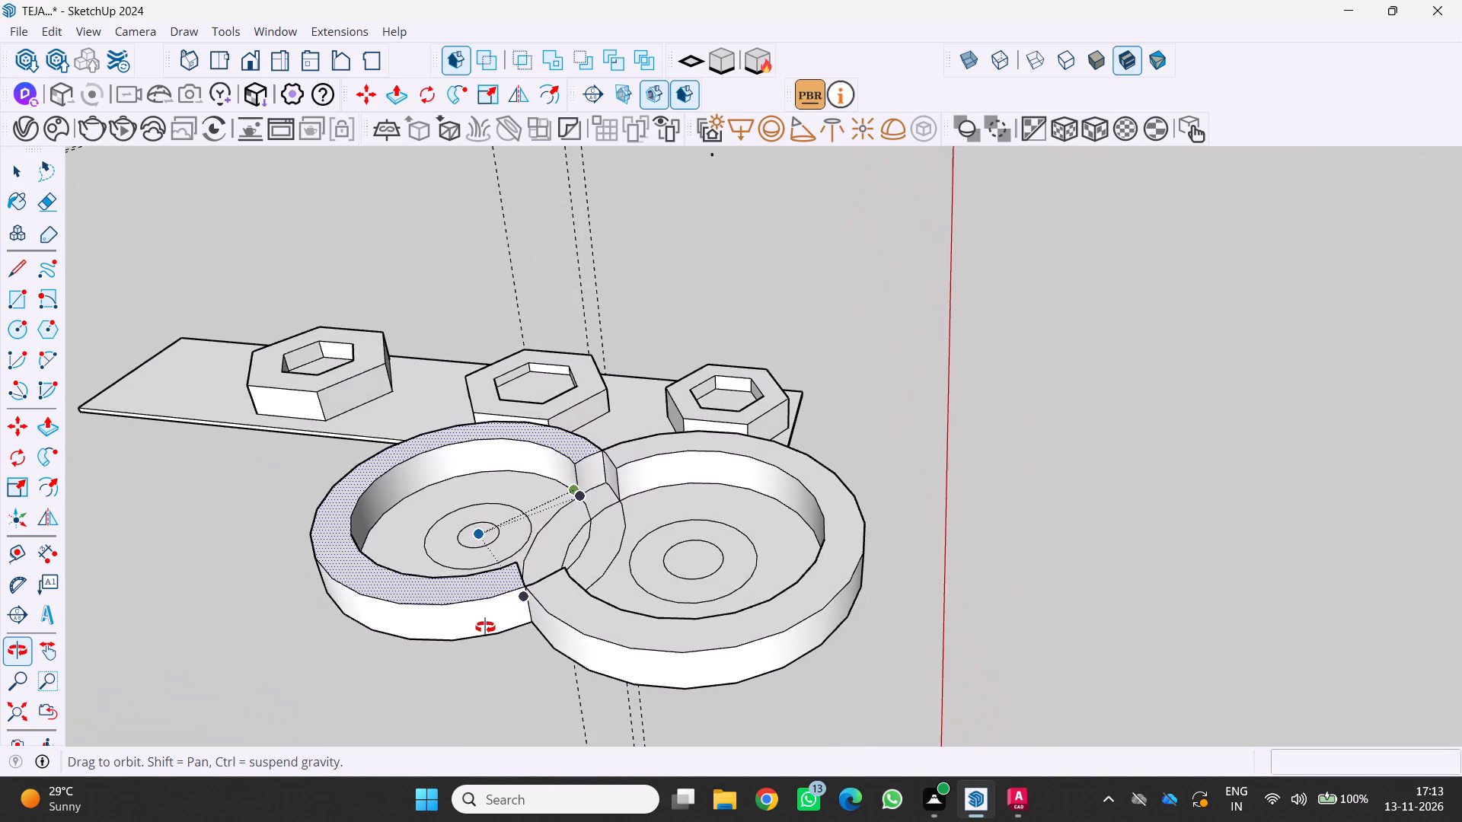
middle_drag(485, 627, 656, 589)
scroll(663, 575, down, 4)
scroll(543, 597, up, 2)
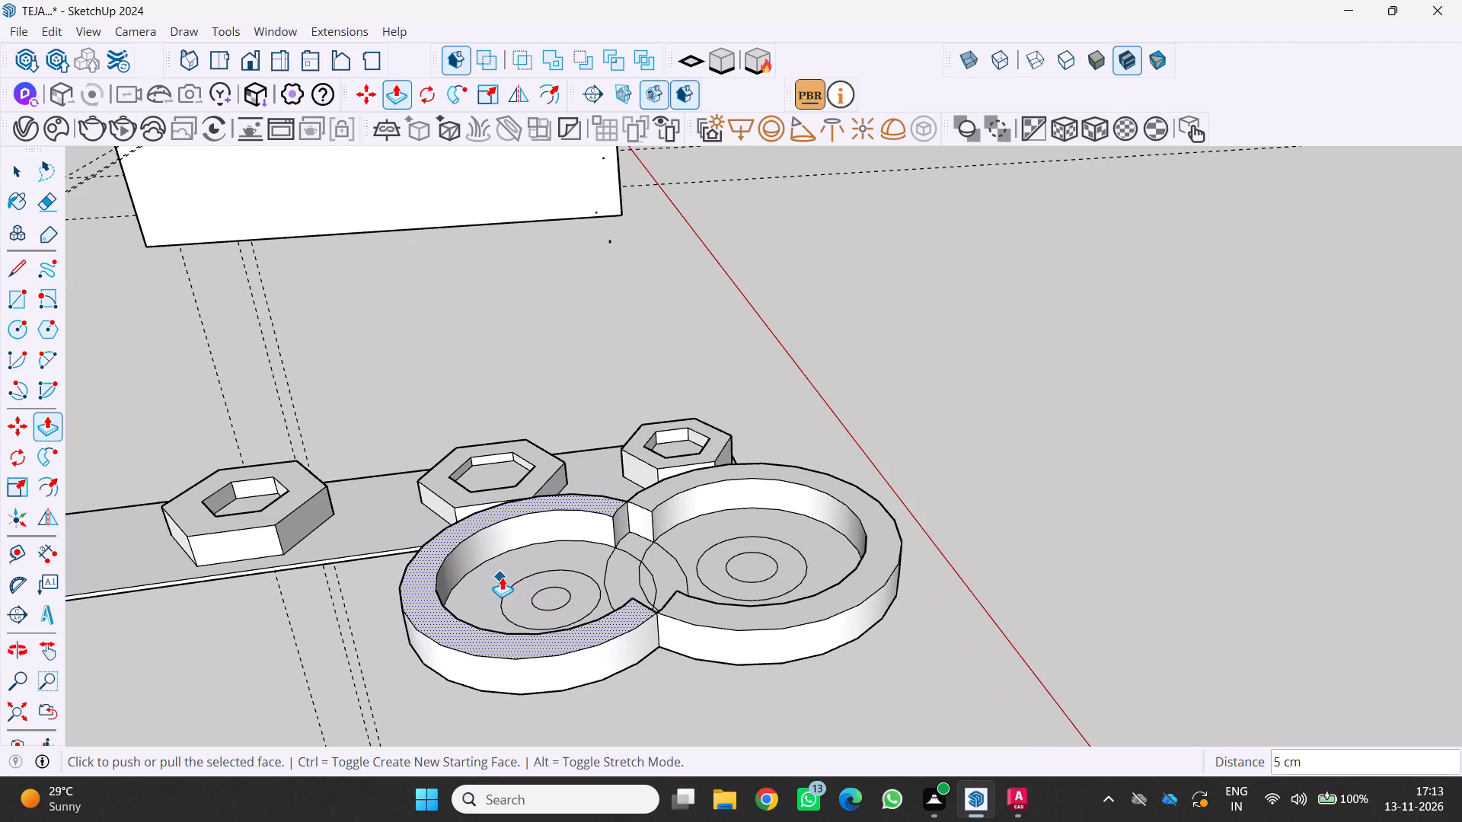
middle_drag(510, 588, 470, 614)
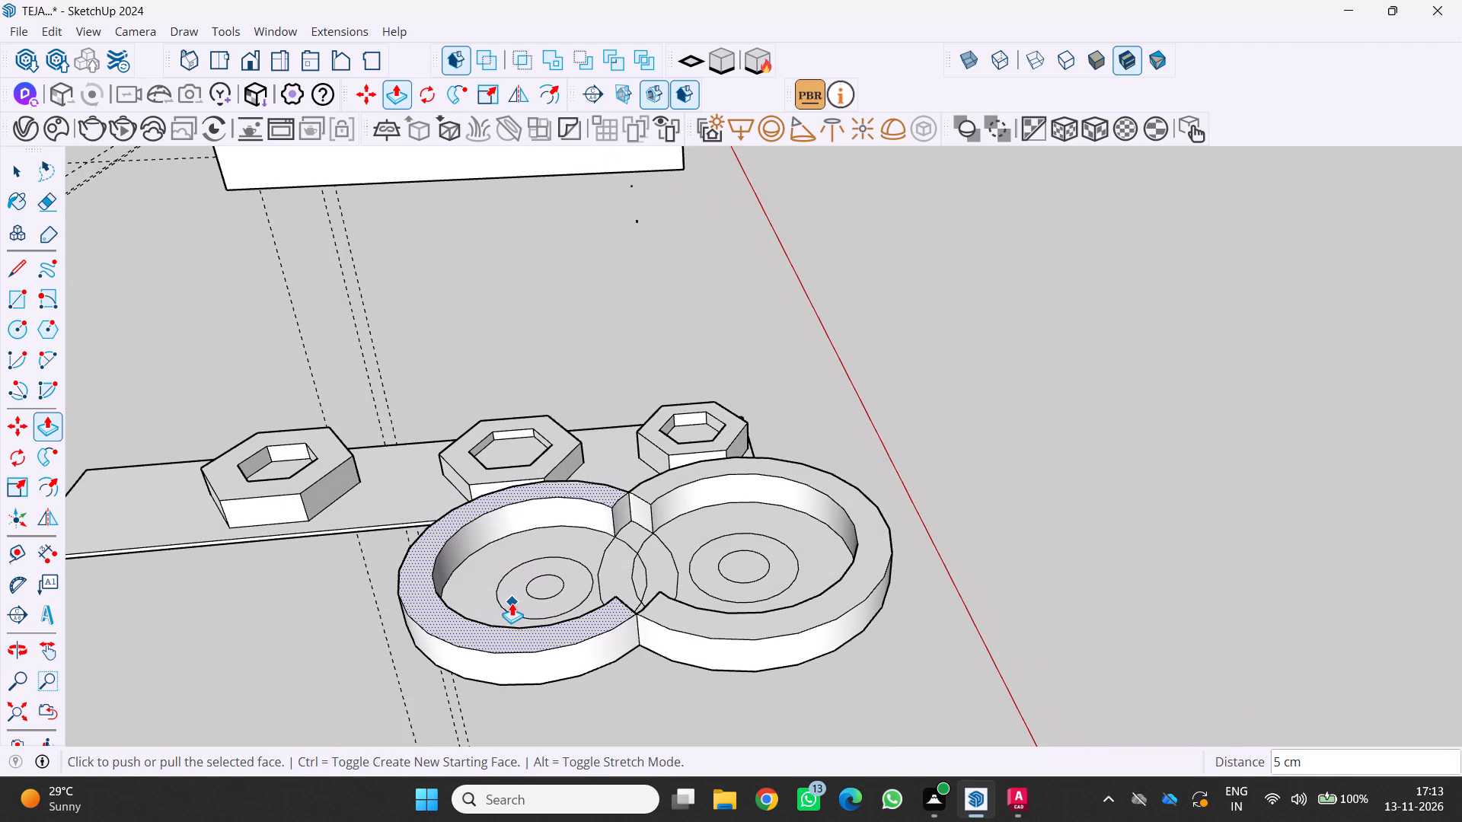
key(space)
click(523, 598)
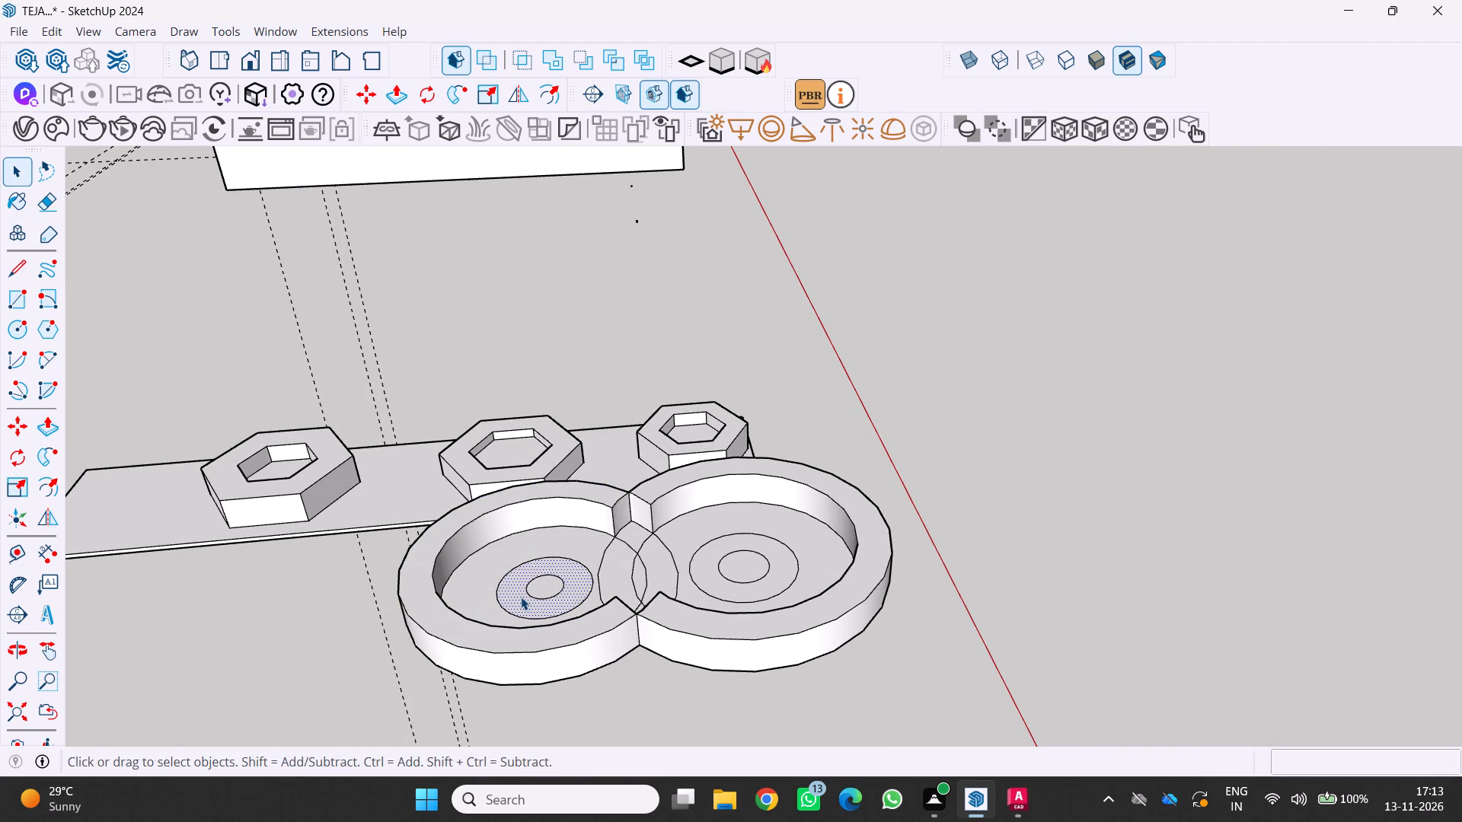
key(p)
drag(521, 592, 423, 575)
Extrude the innermost circle inside the larger ring 29 cm upward, matching the ring's height.
scroll(447, 601, down, 1)
middle_drag(458, 603, 516, 584)
middle_click(516, 583)
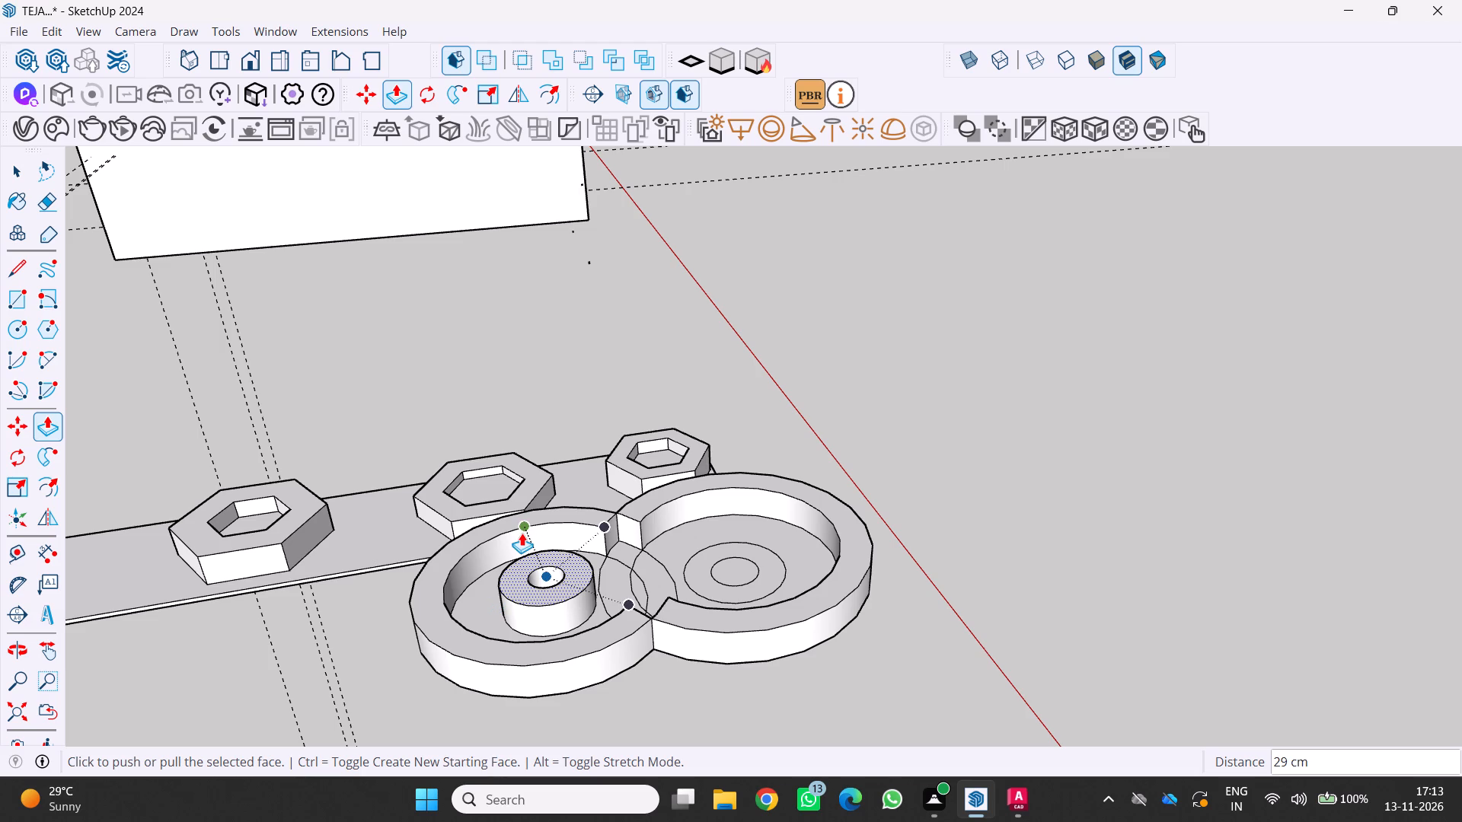
scroll(563, 518, down, 3)
middle_drag(563, 523, 541, 537)
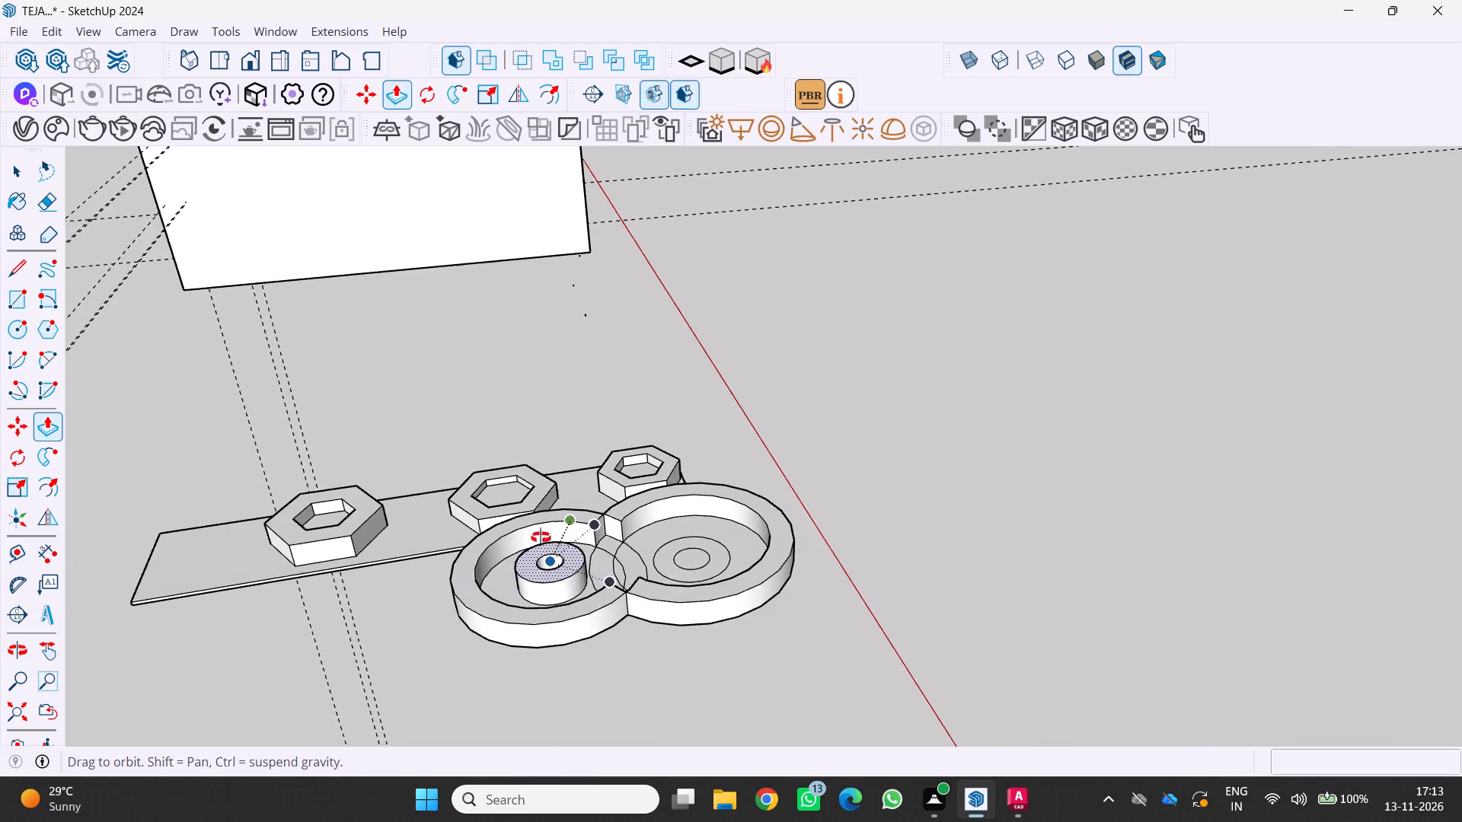
middle_drag(541, 537, 506, 557)
middle_click(506, 557)
scroll(790, 527, up, 4)
scroll(614, 566, up, 2)
key(space)
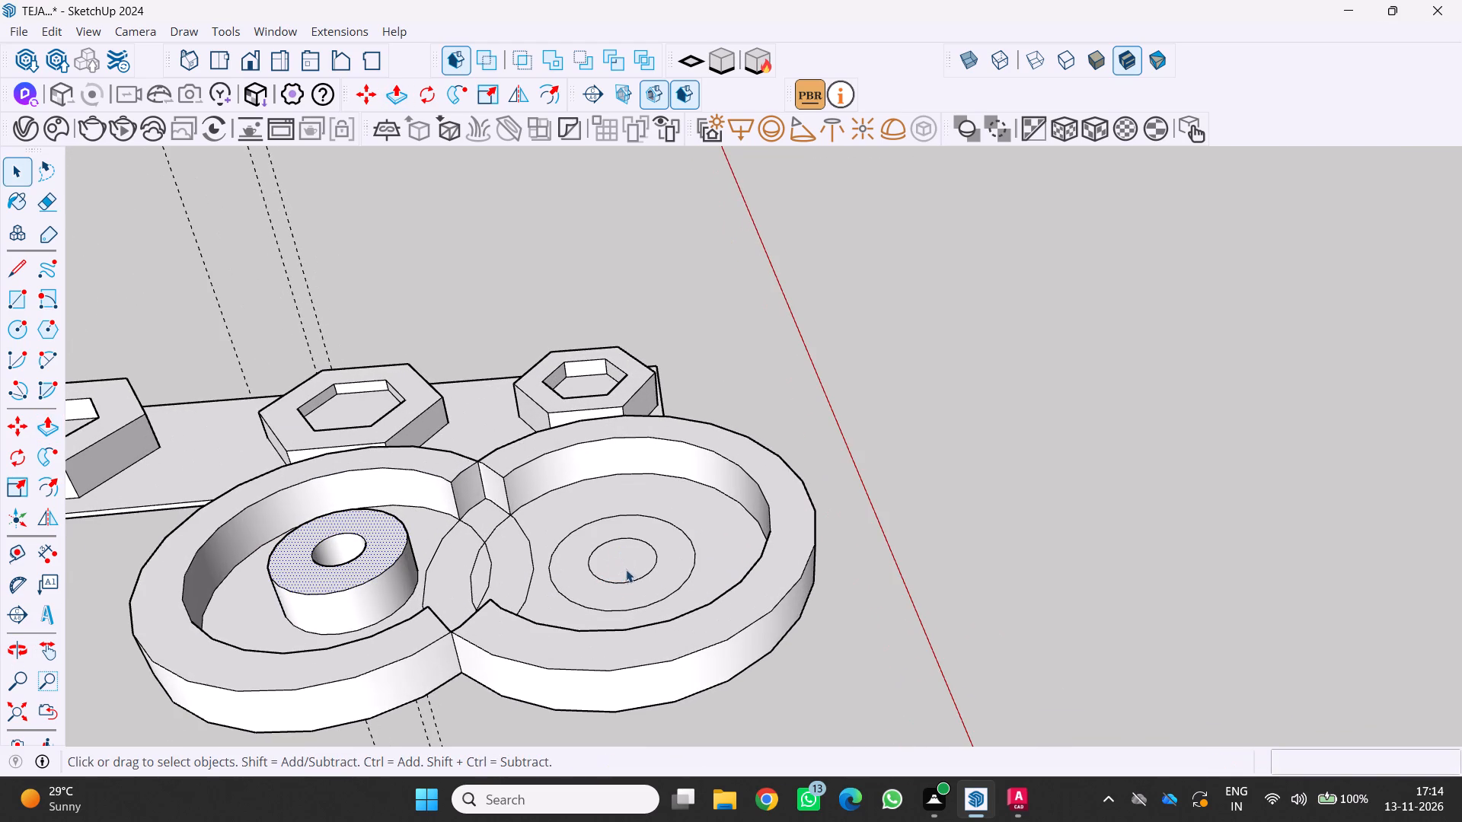
click(624, 563)
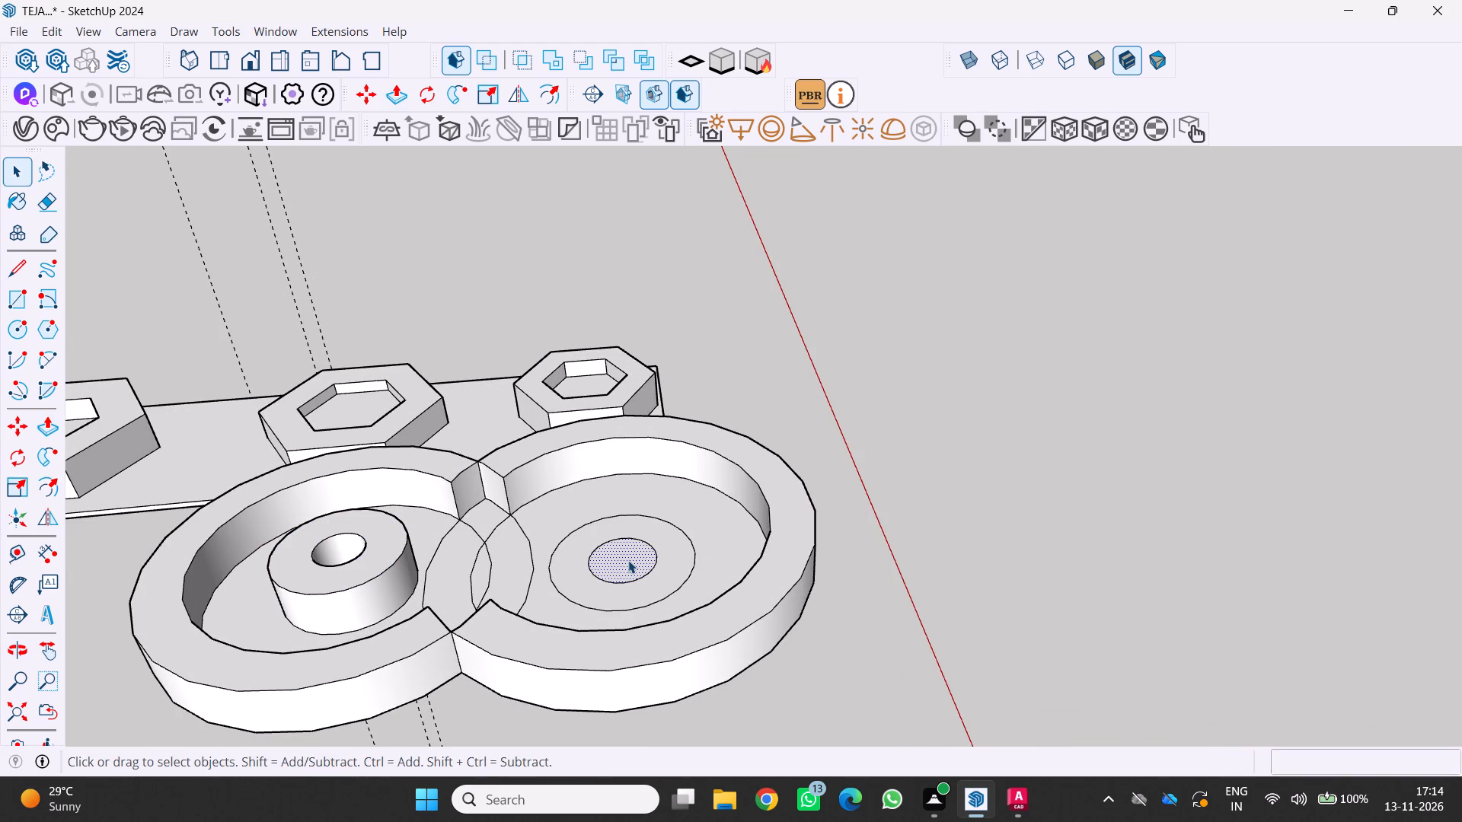
key(p)
double_click(612, 562)
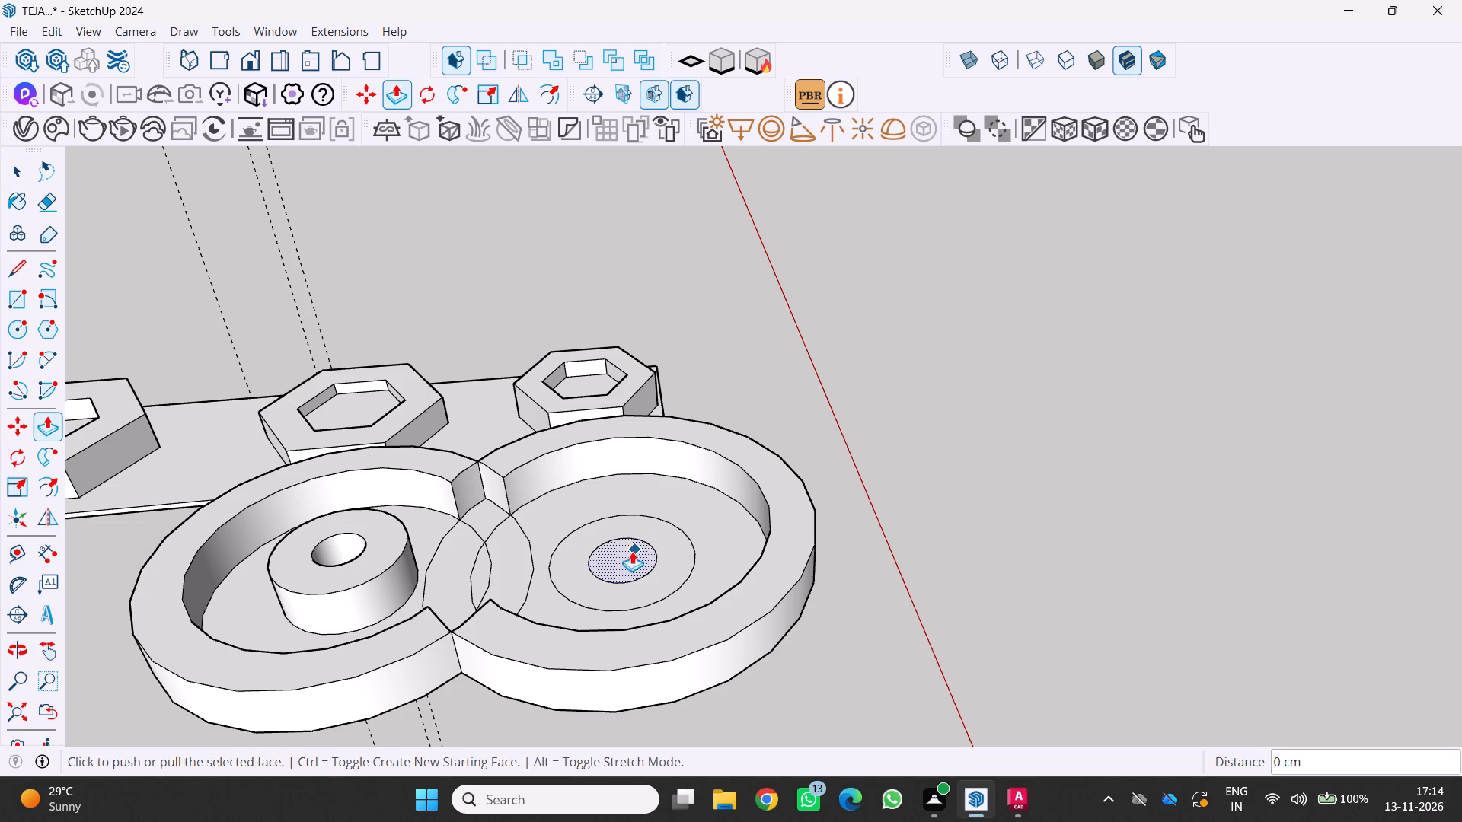
click(630, 552)
key(Escape)
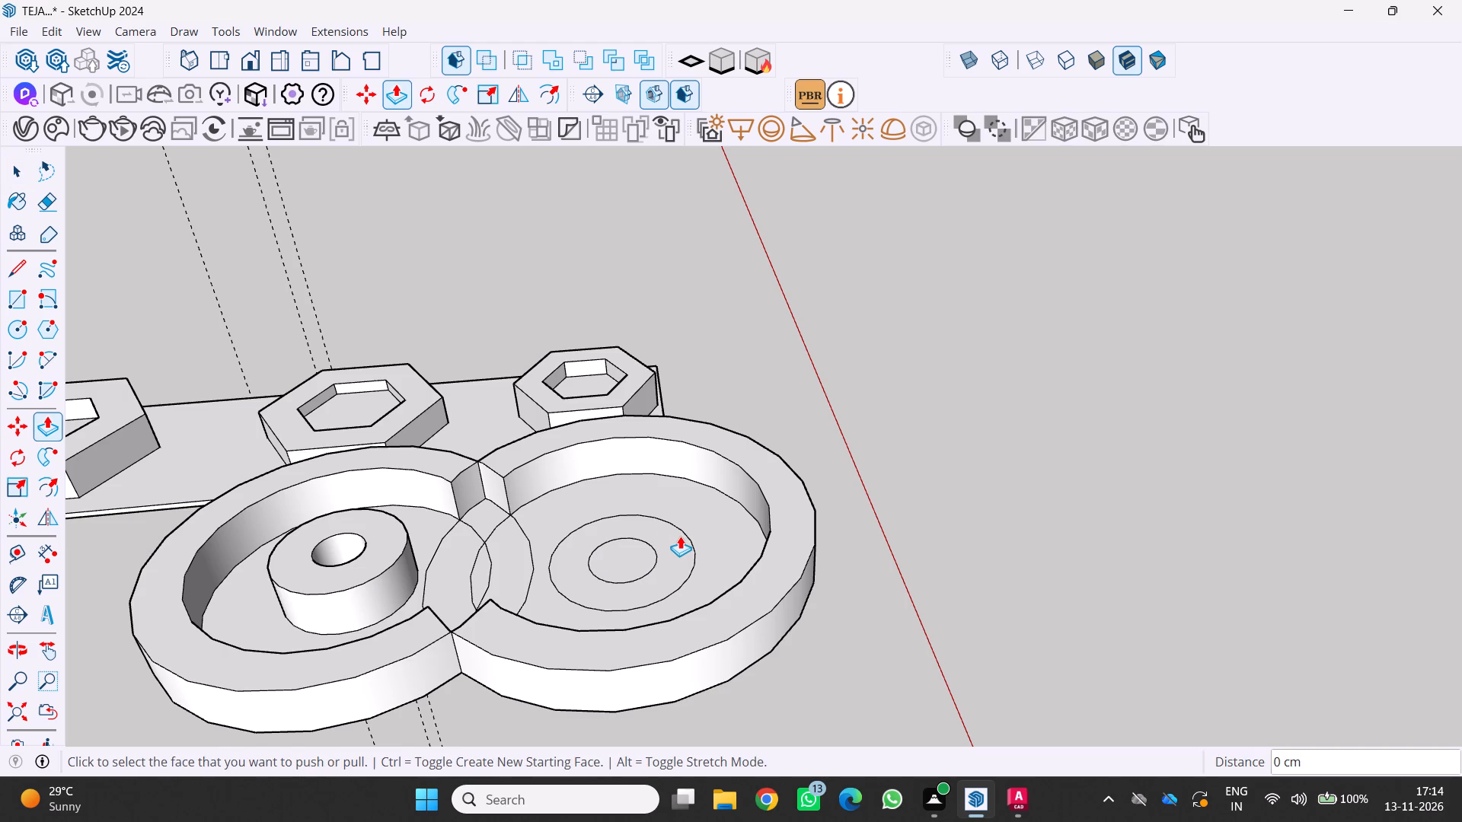
key(Escape)
key(Escape)
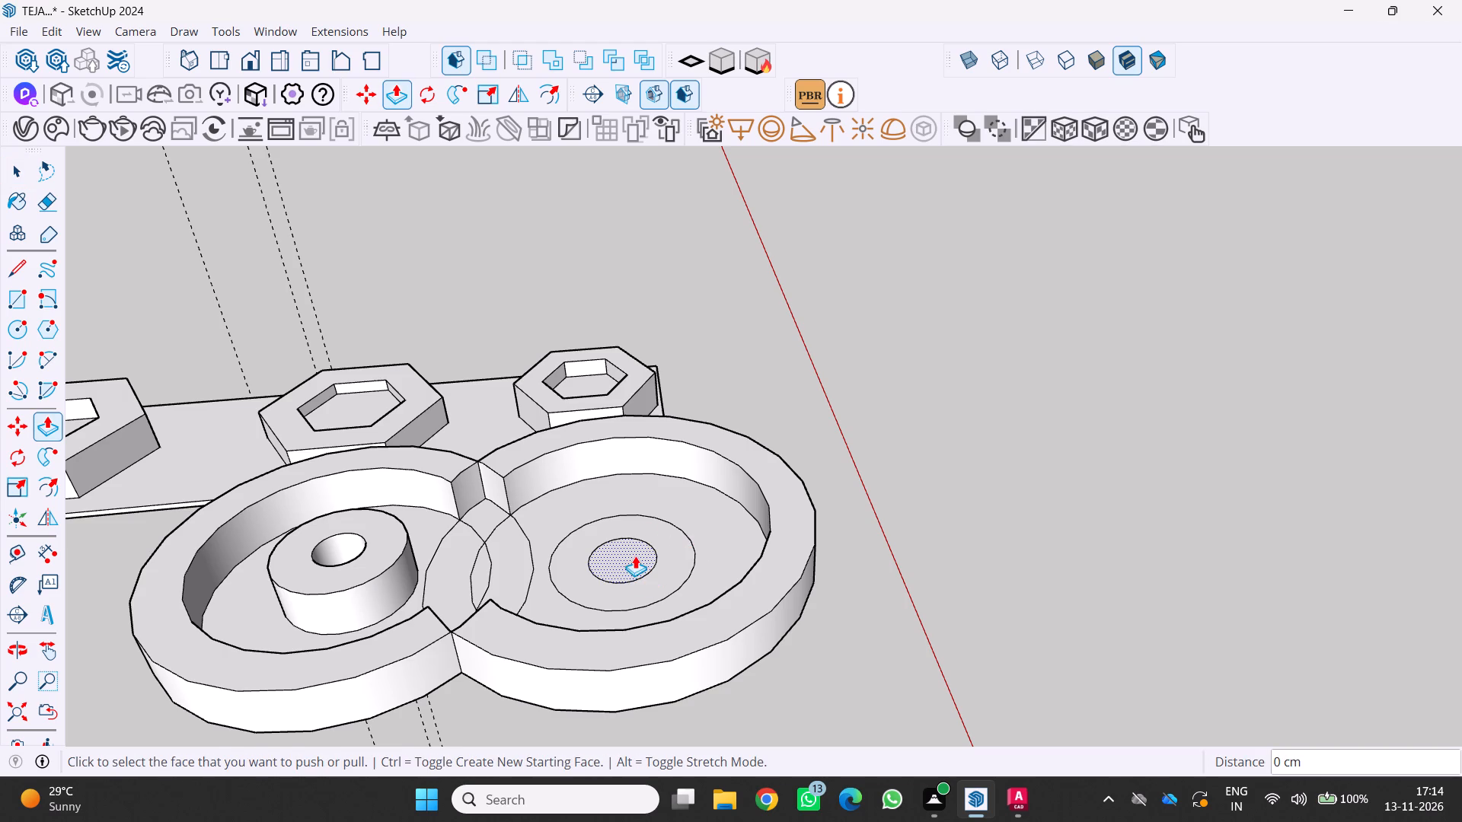
drag(636, 556, 786, 518)
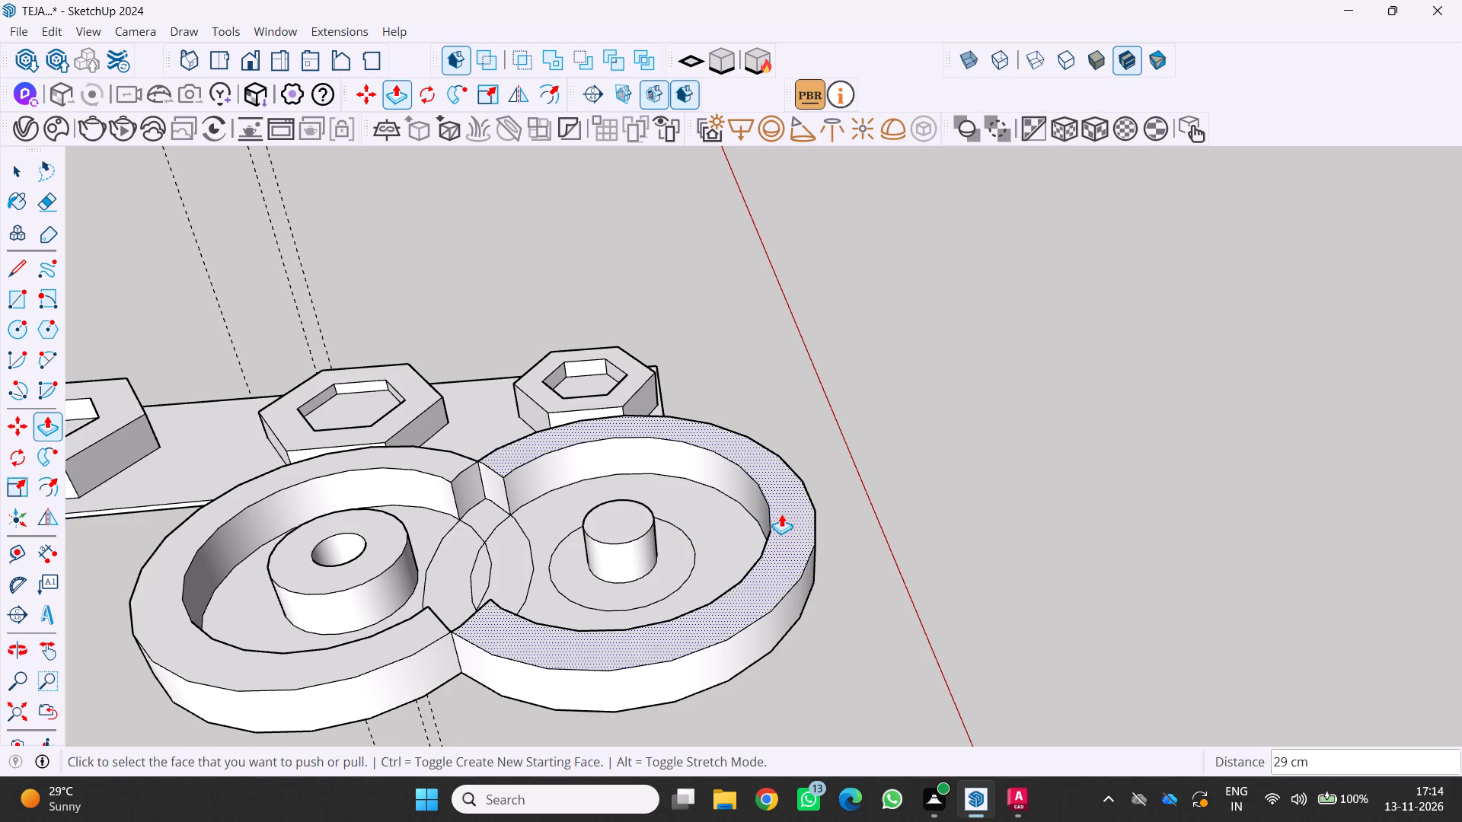
Extrude the crescent in the overlap on the larger ring's side 29 cm upward, level with the outer rings.
scroll(780, 514, down, 4)
scroll(557, 579, up, 3)
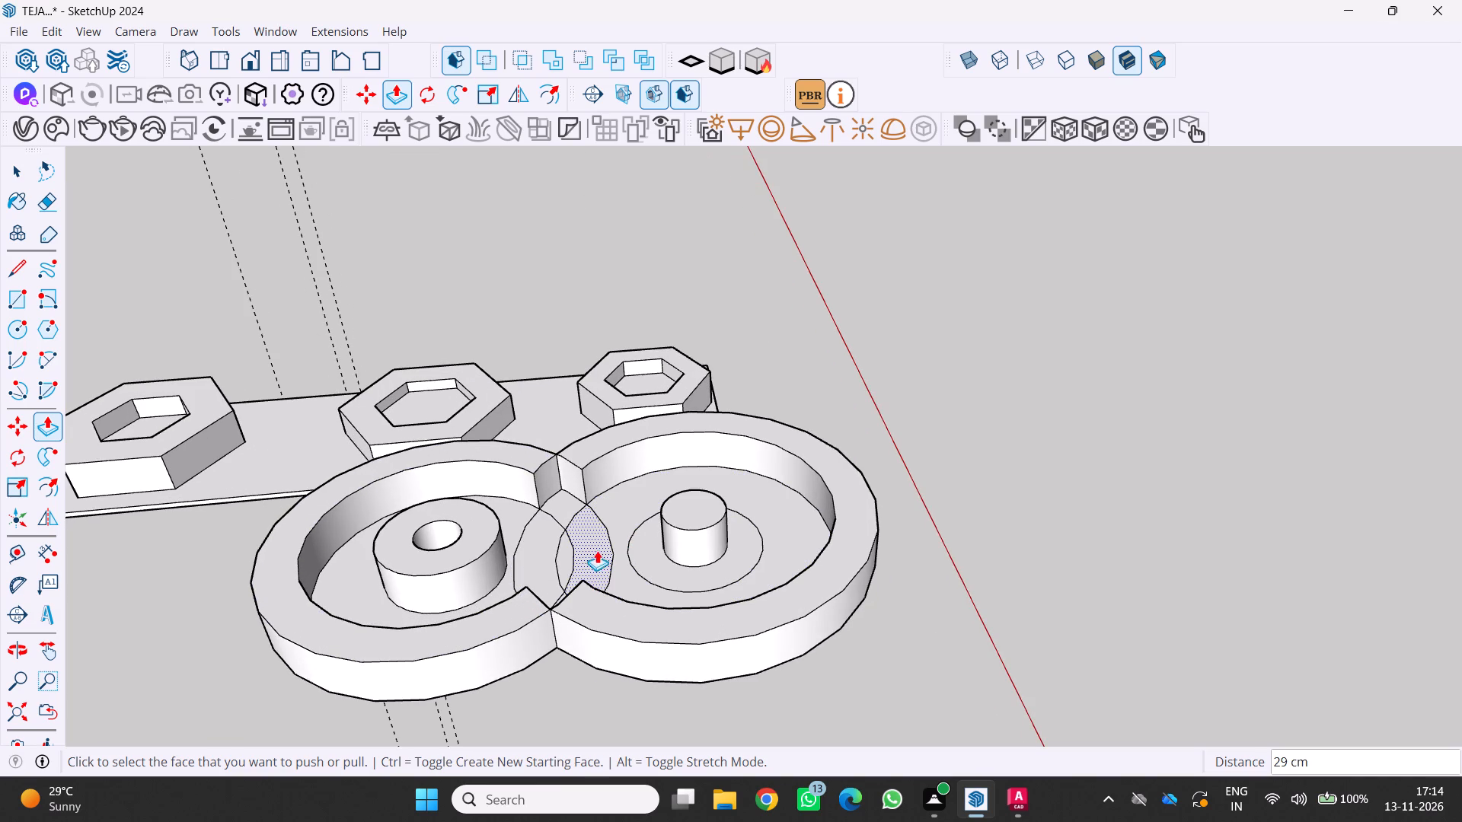
click(583, 553)
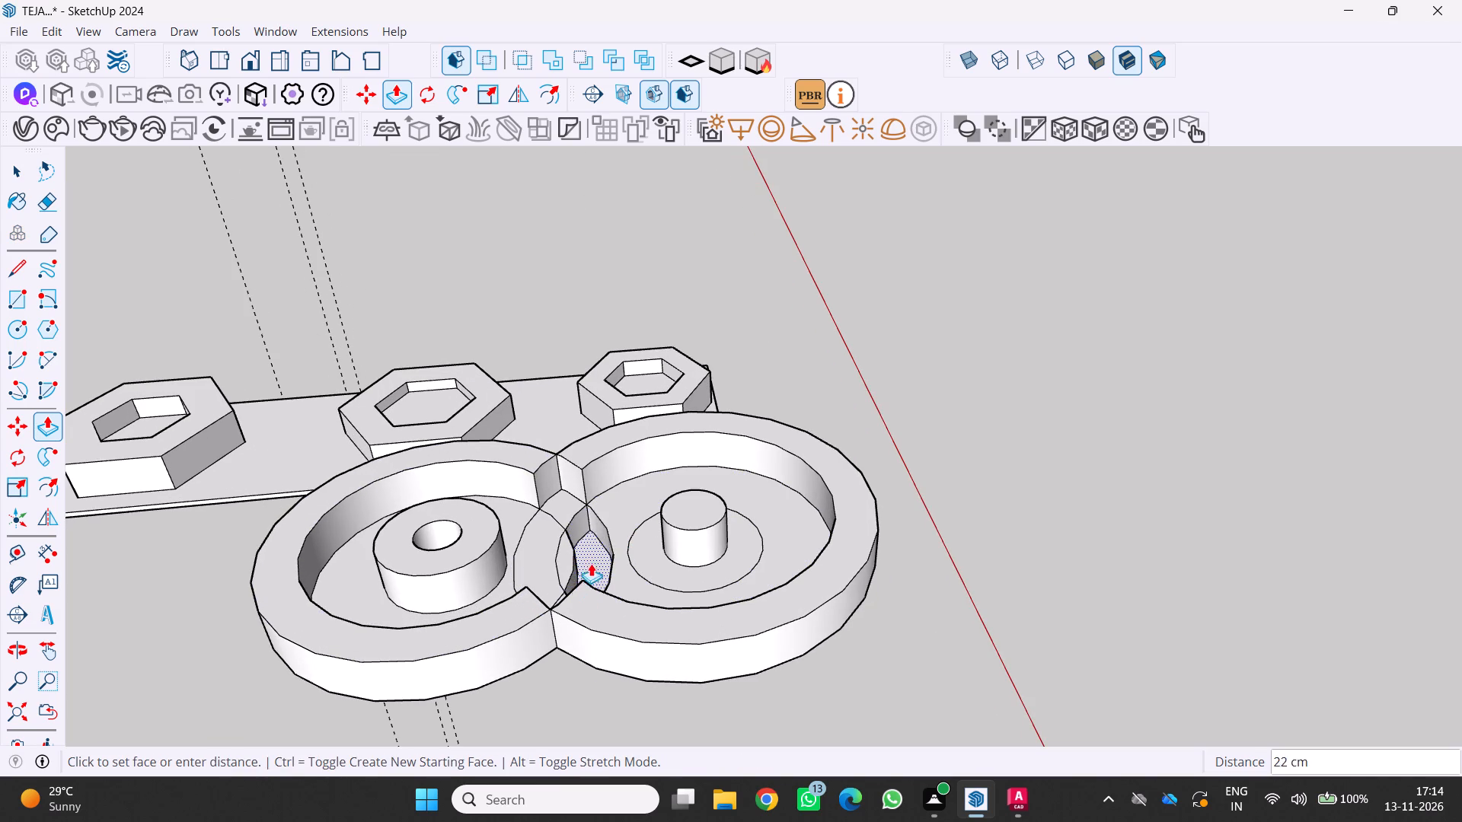
click(583, 606)
middle_drag(600, 553, 746, 537)
scroll(516, 599, up, 2)
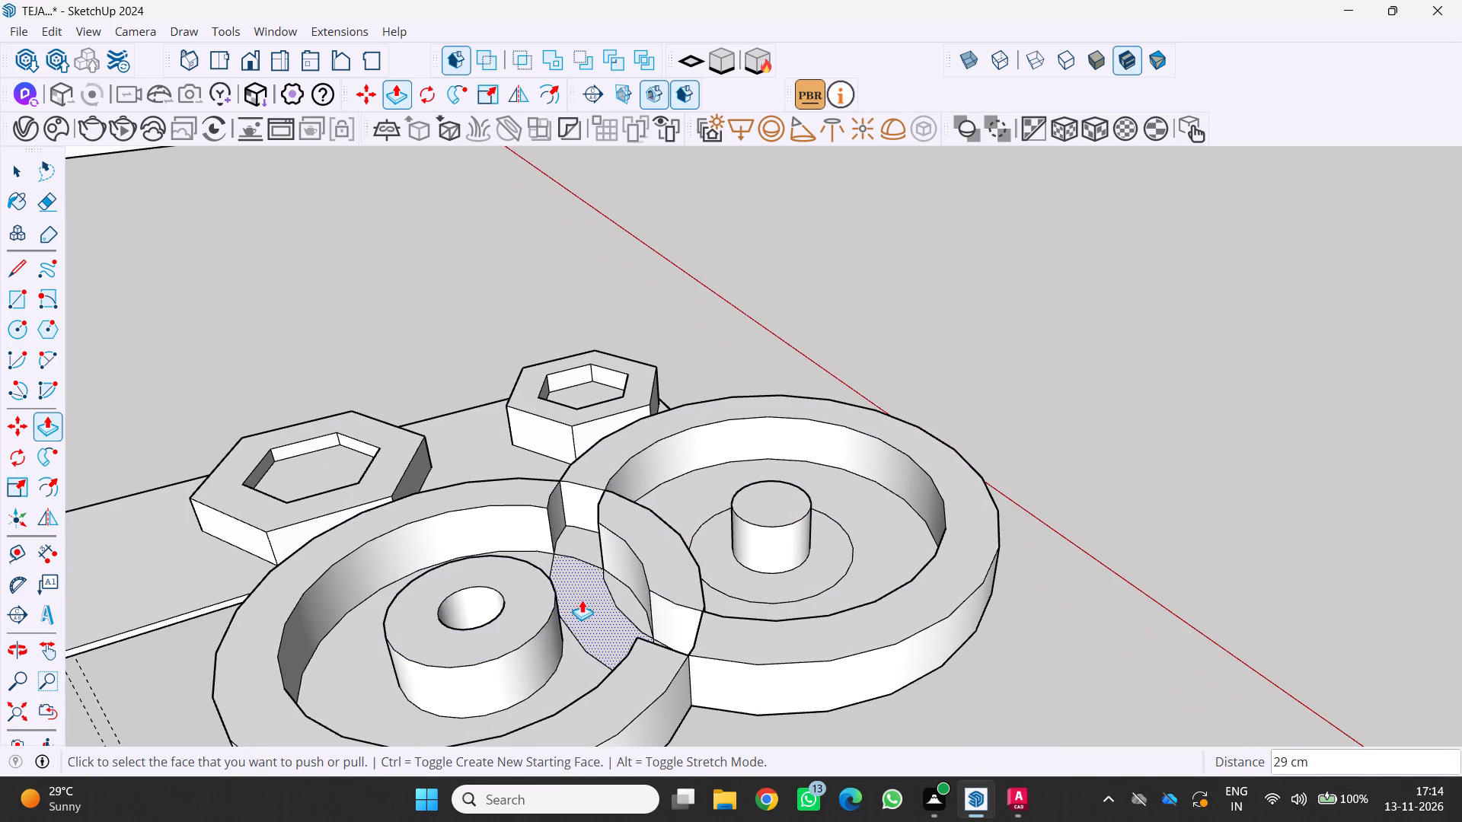
Extrude the crescent in the overlap on the smaller ring's side upward, level with the tops of the outer rings.
drag(582, 600, 583, 588)
click(579, 596)
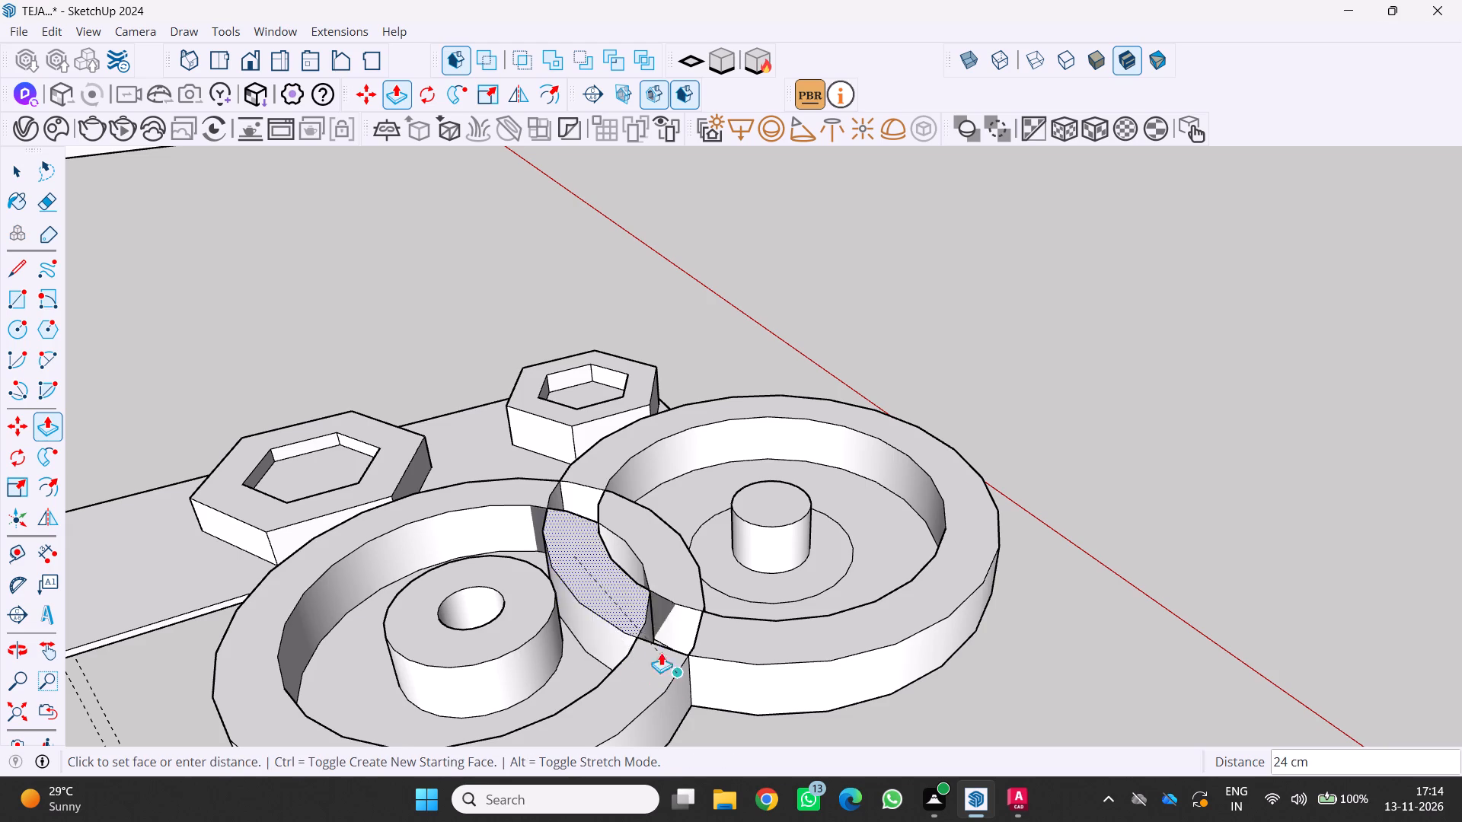
click(643, 648)
Extrude the small four-sided face at the near crossing of the two rings 29 cm upward, level with the ring tops.
scroll(621, 644, down, 3)
middle_drag(607, 643, 422, 624)
middle_click(422, 624)
middle_click(418, 626)
scroll(543, 636, up, 3)
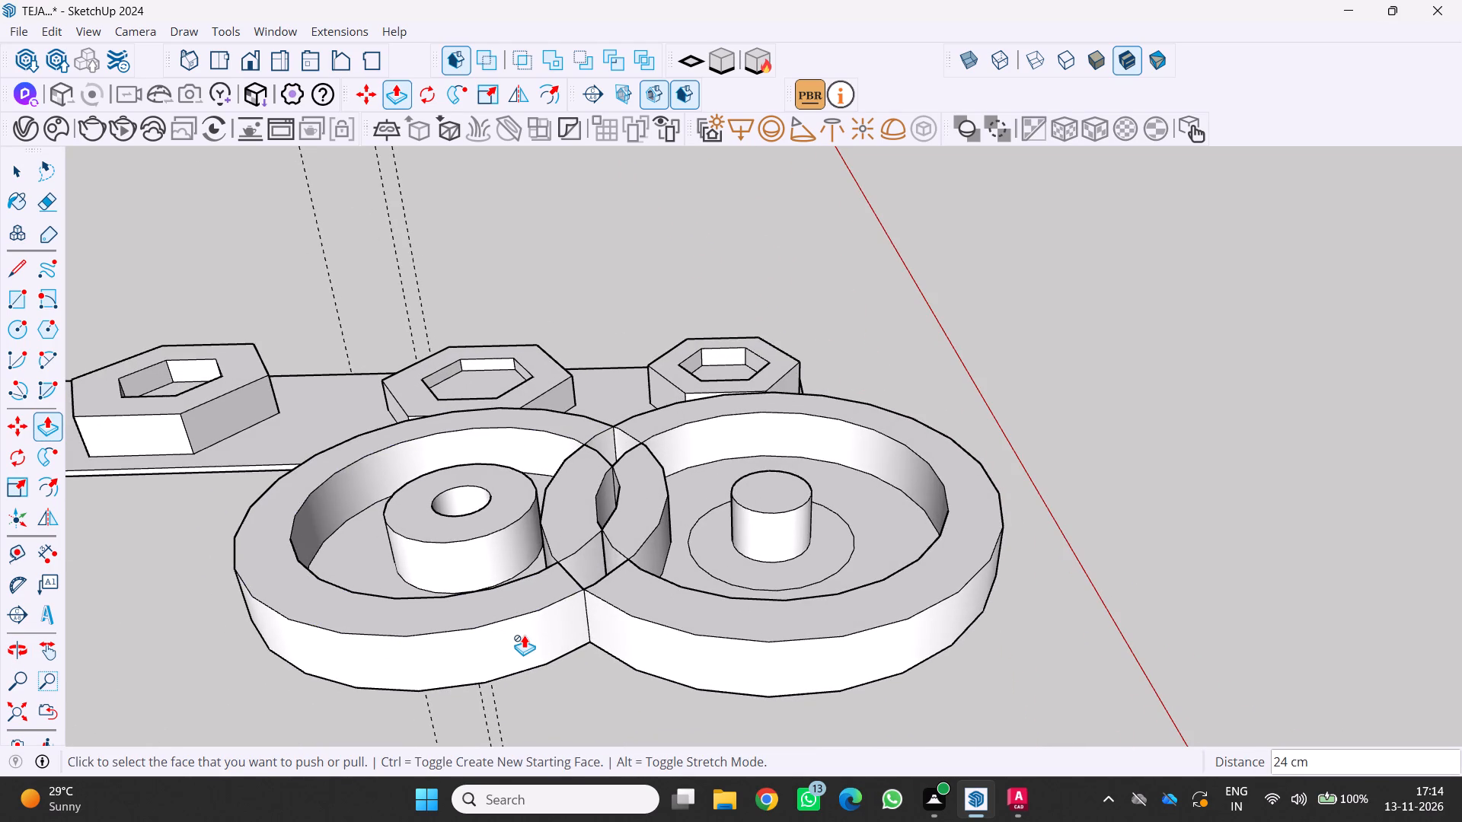
scroll(448, 627, up, 4)
middle_drag(592, 582, 591, 636)
scroll(650, 545, up, 4)
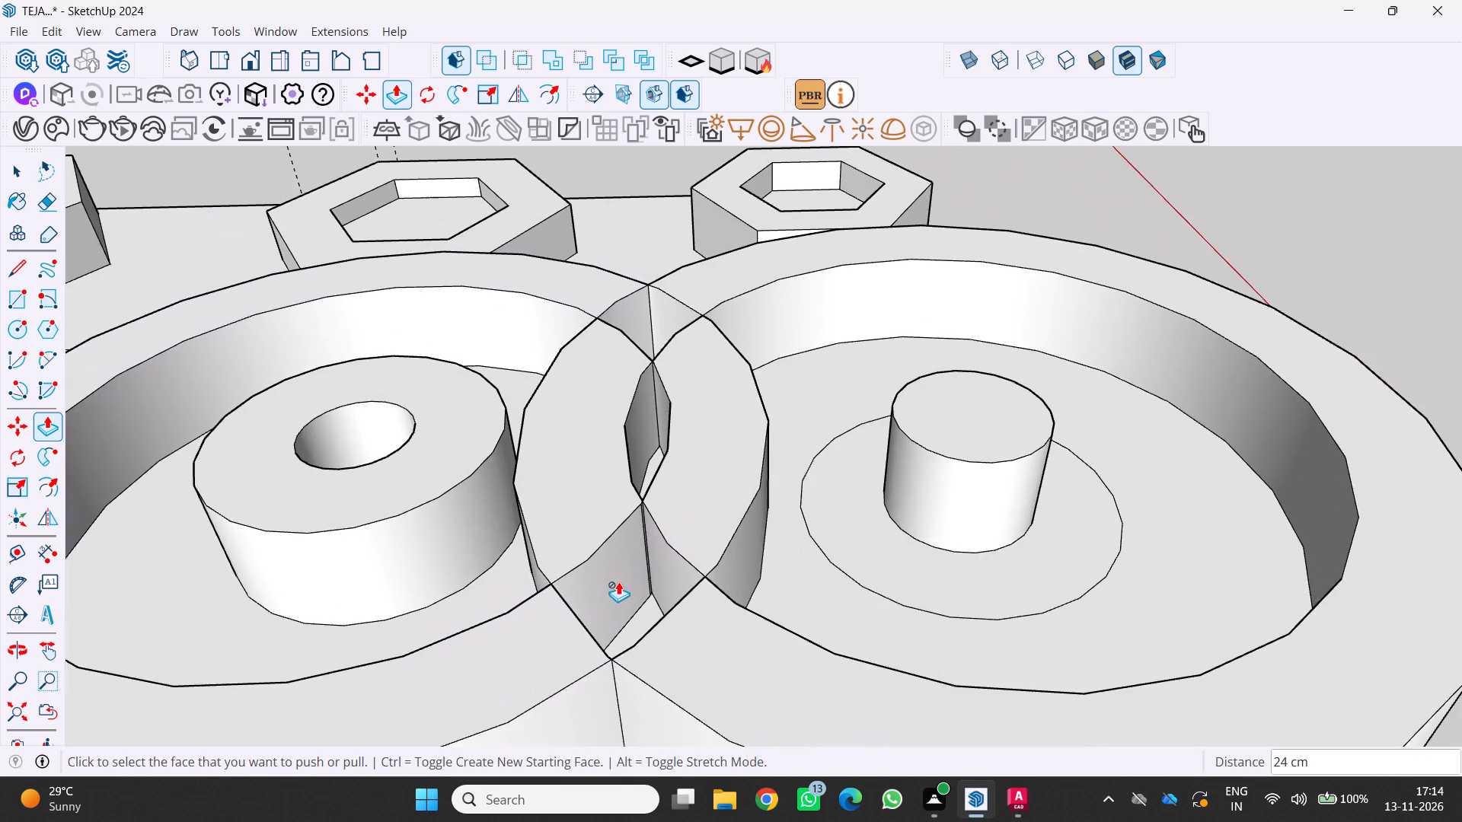
scroll(613, 583, up, 3)
scroll(624, 598, down, 4)
middle_click(659, 591)
scroll(642, 593, down, 5)
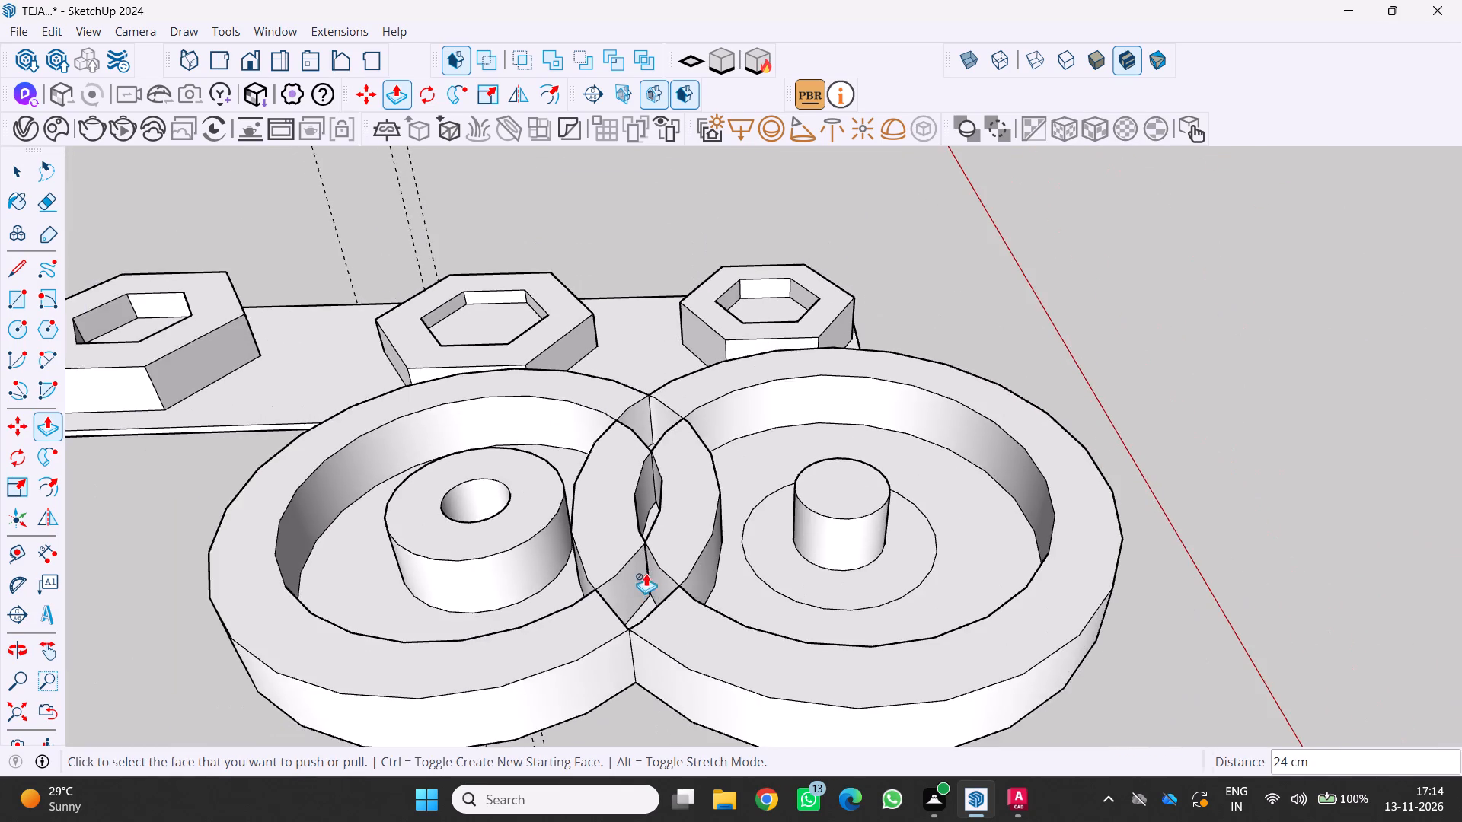
middle_drag(643, 578, 695, 687)
scroll(698, 680, up, 3)
drag(669, 661, 749, 652)
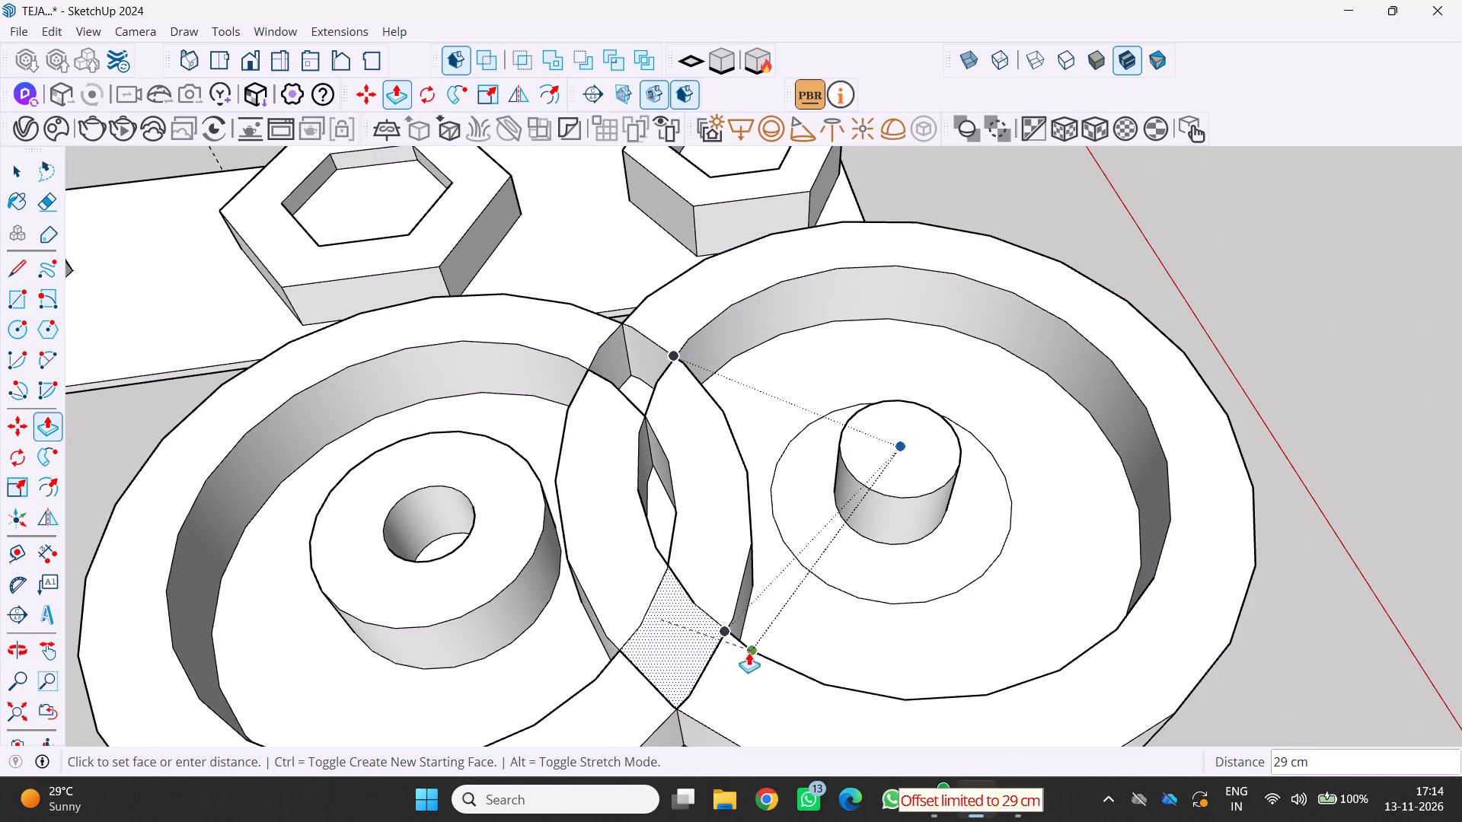
drag(749, 652, 726, 658)
Extrude the matching four-sided face at the far crossing of the rings, beside the hexagon plate, 29 cm upward.
scroll(701, 647, down, 4)
scroll(666, 439, up, 4)
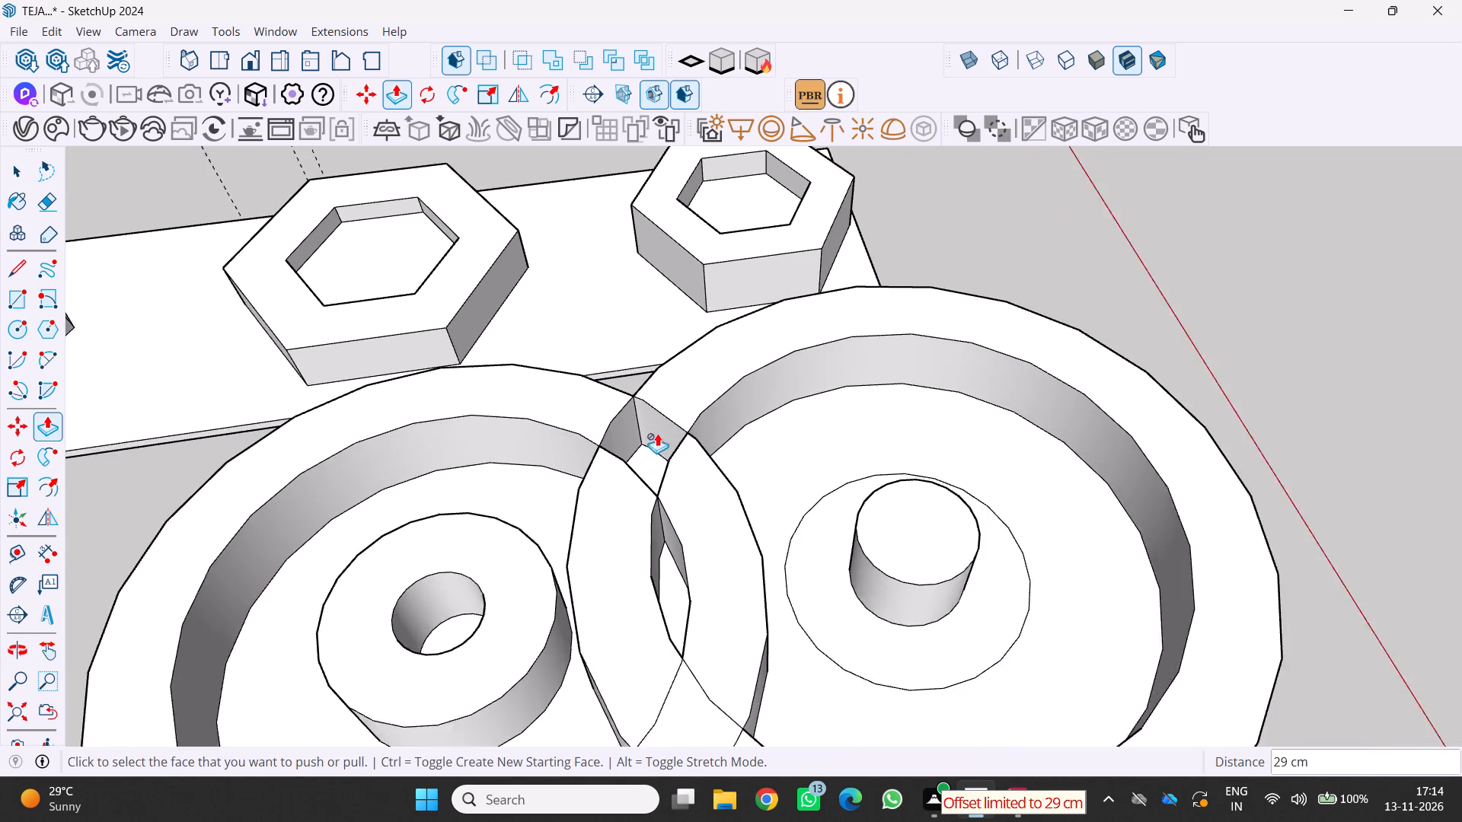
click(648, 451)
click(675, 386)
Offset the circle around the larger ring's central cylinder about 5 cm inward.
scroll(676, 387, down, 7)
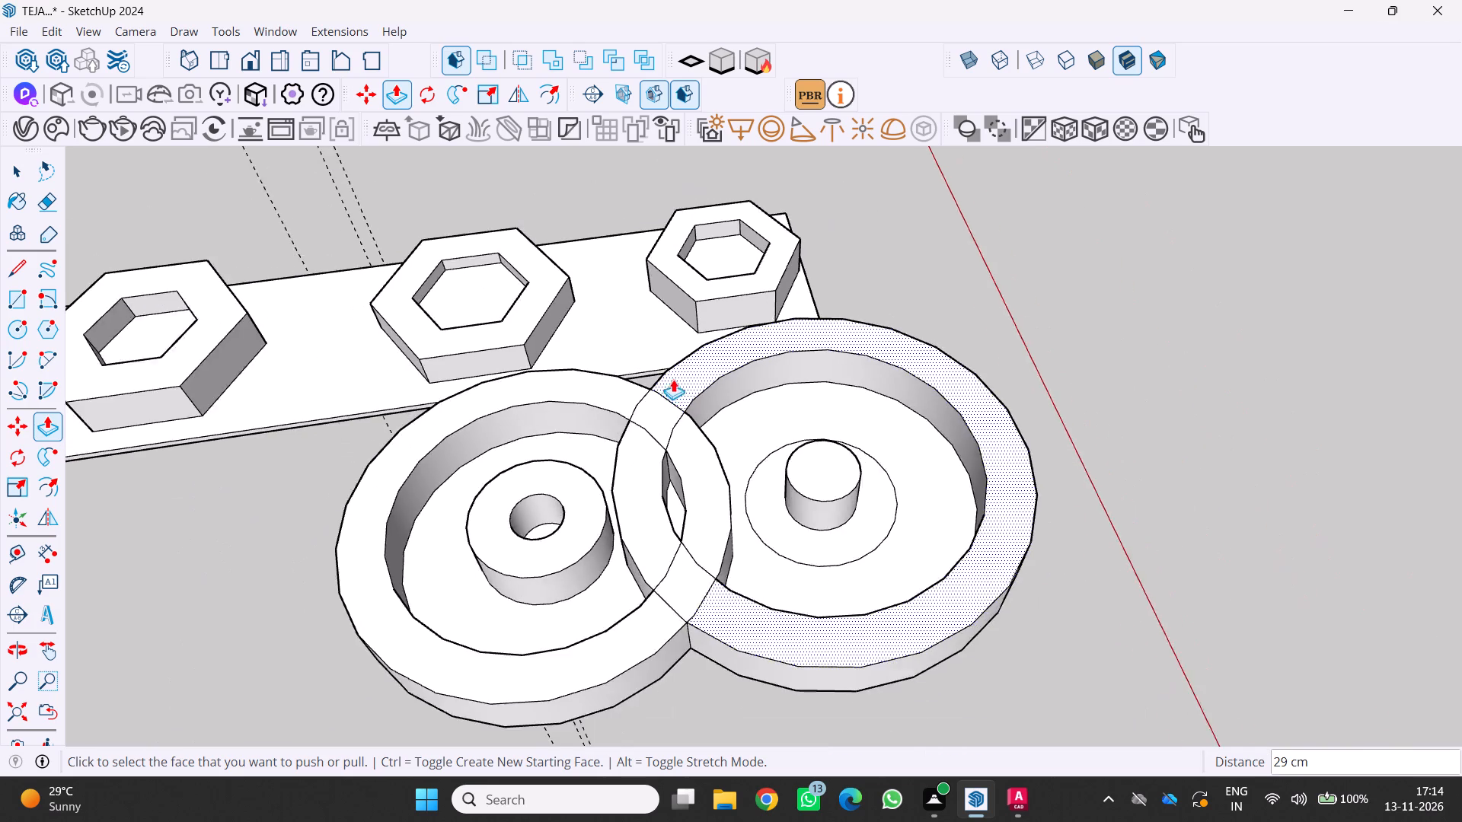
scroll(673, 379, down, 4)
middle_drag(725, 467, 738, 395)
middle_click(738, 387)
scroll(698, 403, up, 5)
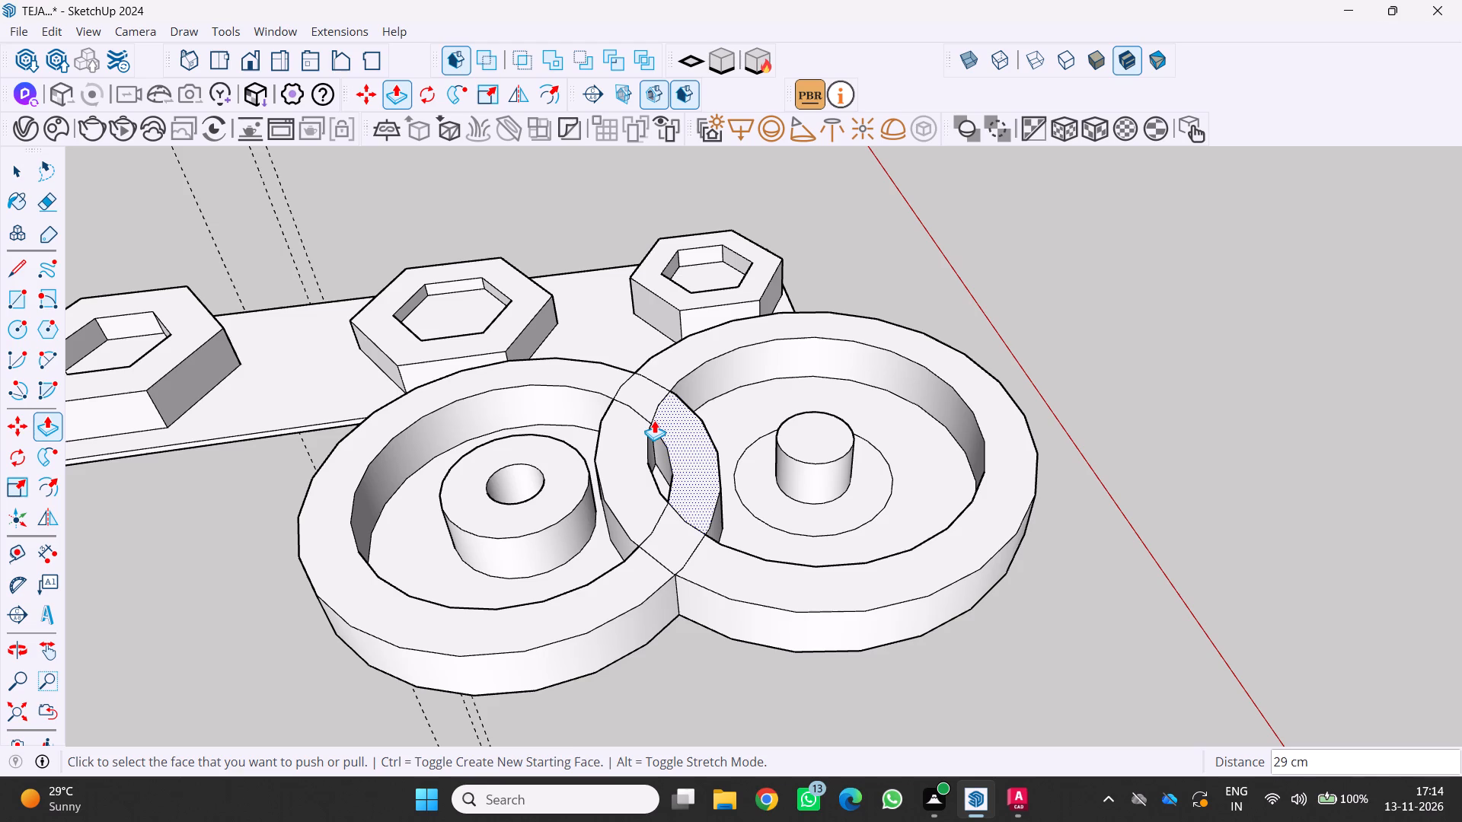
scroll(641, 431, down, 5)
scroll(720, 439, up, 7)
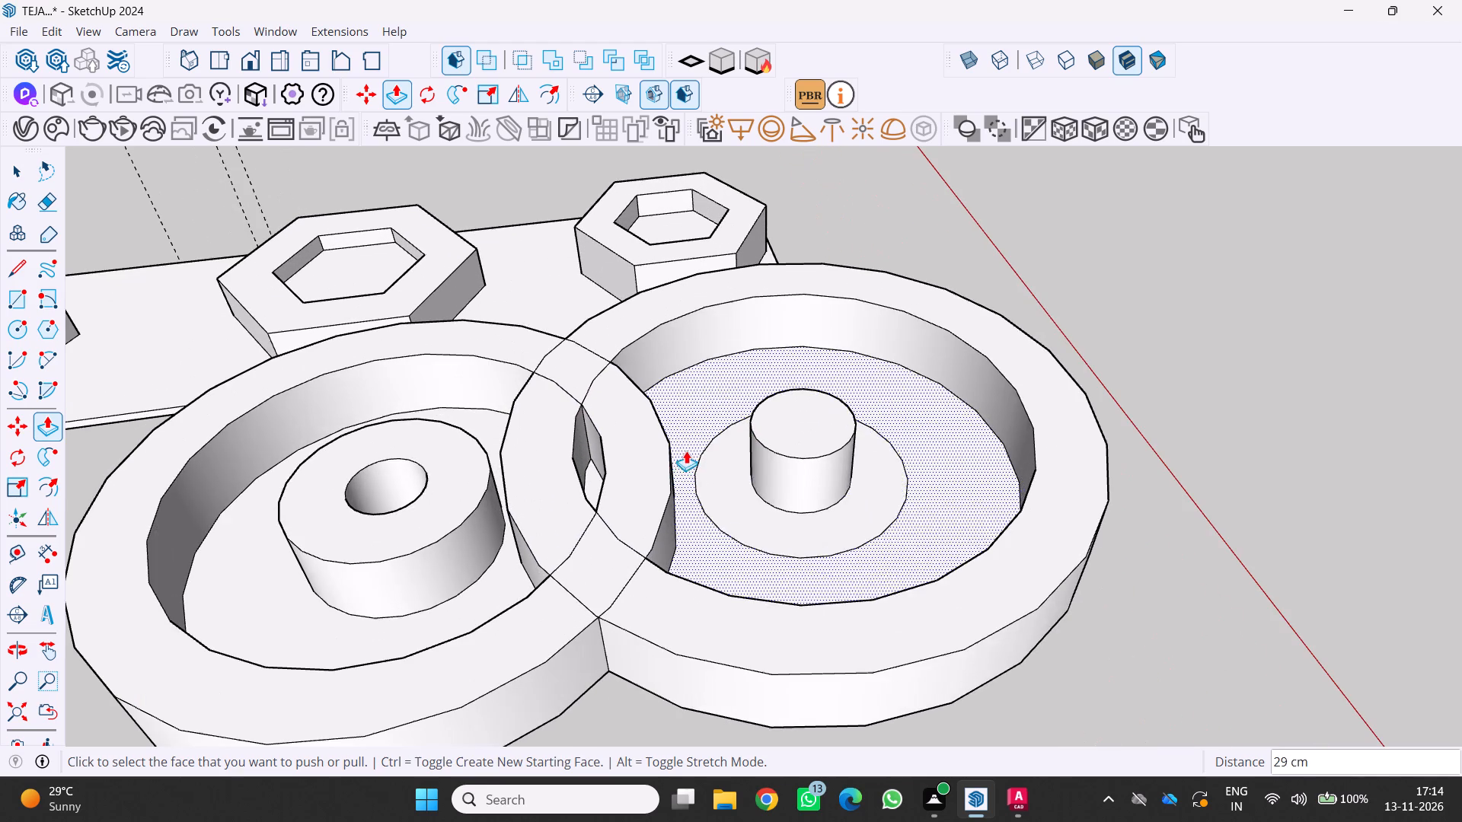
key(f)
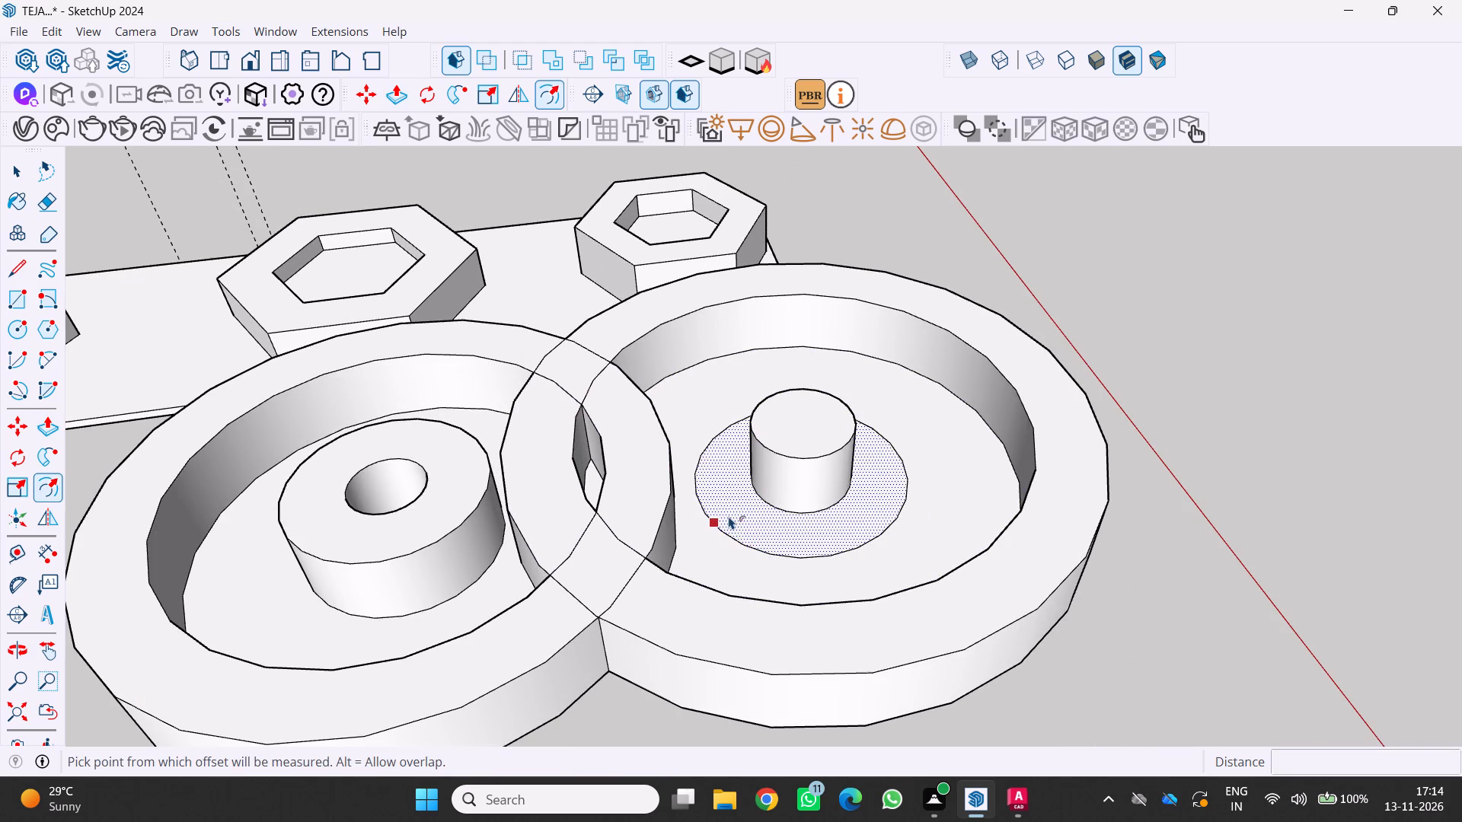
click(720, 511)
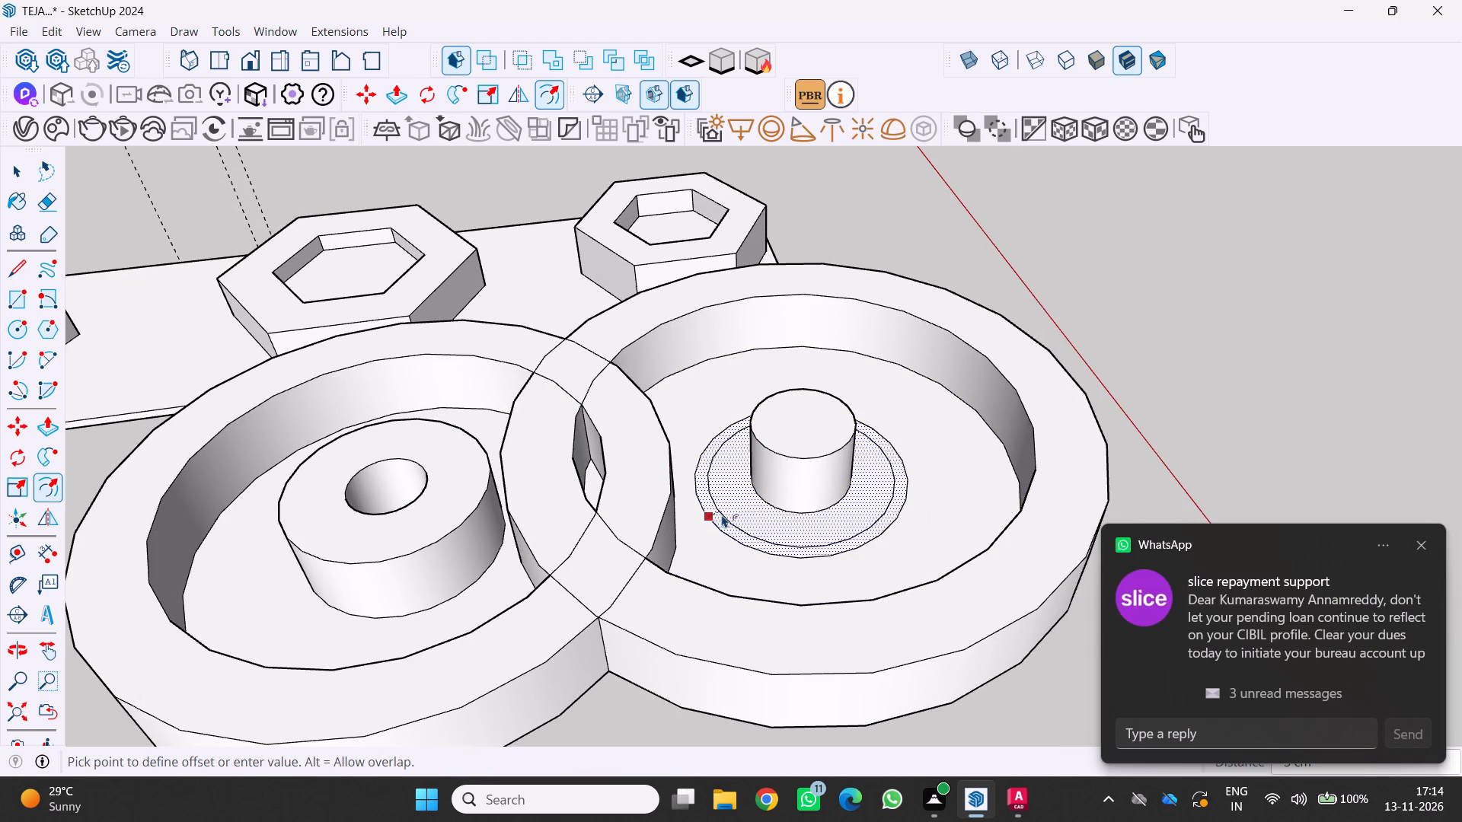
click(722, 515)
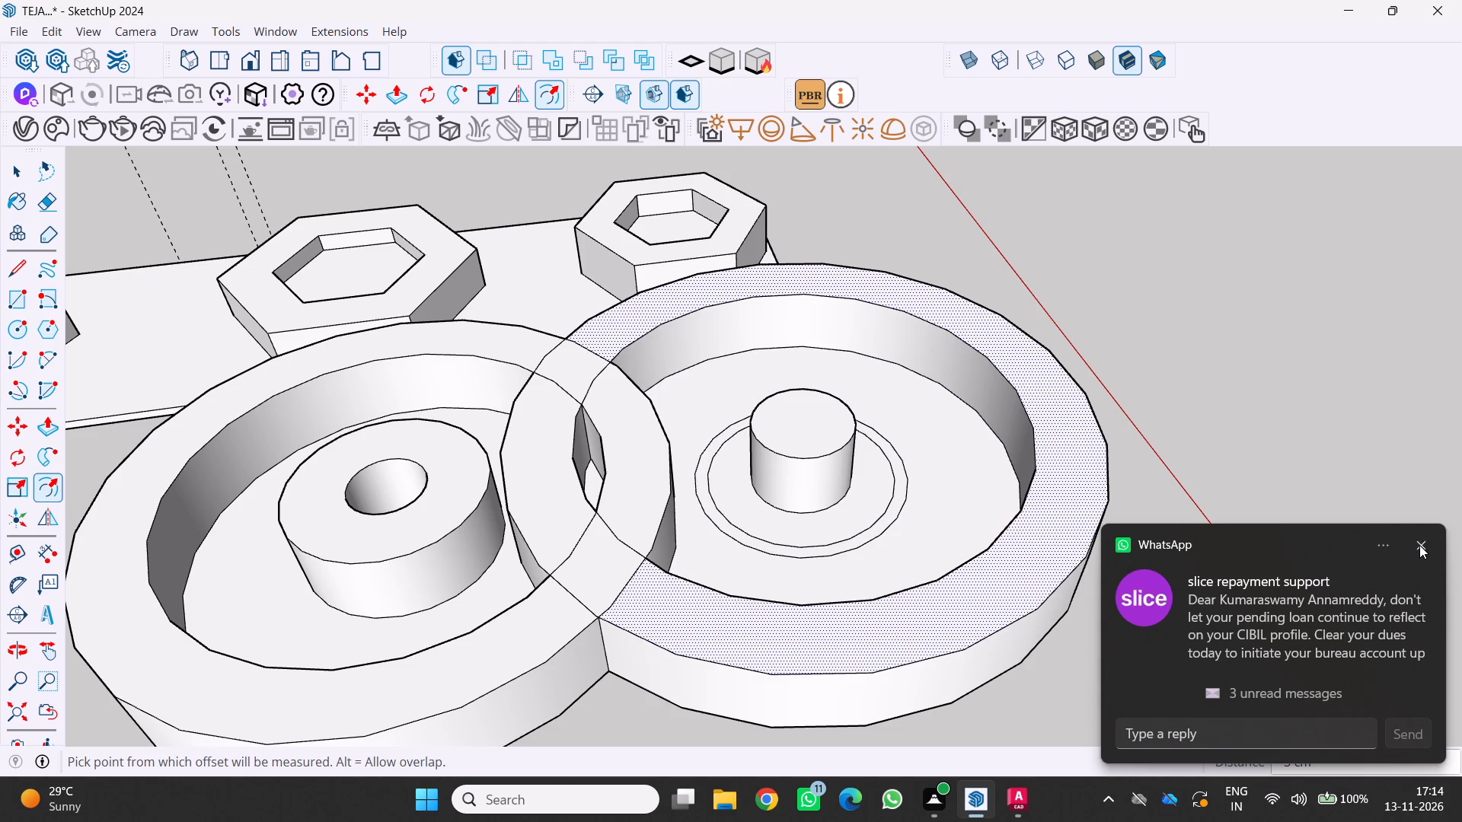
click(1421, 544)
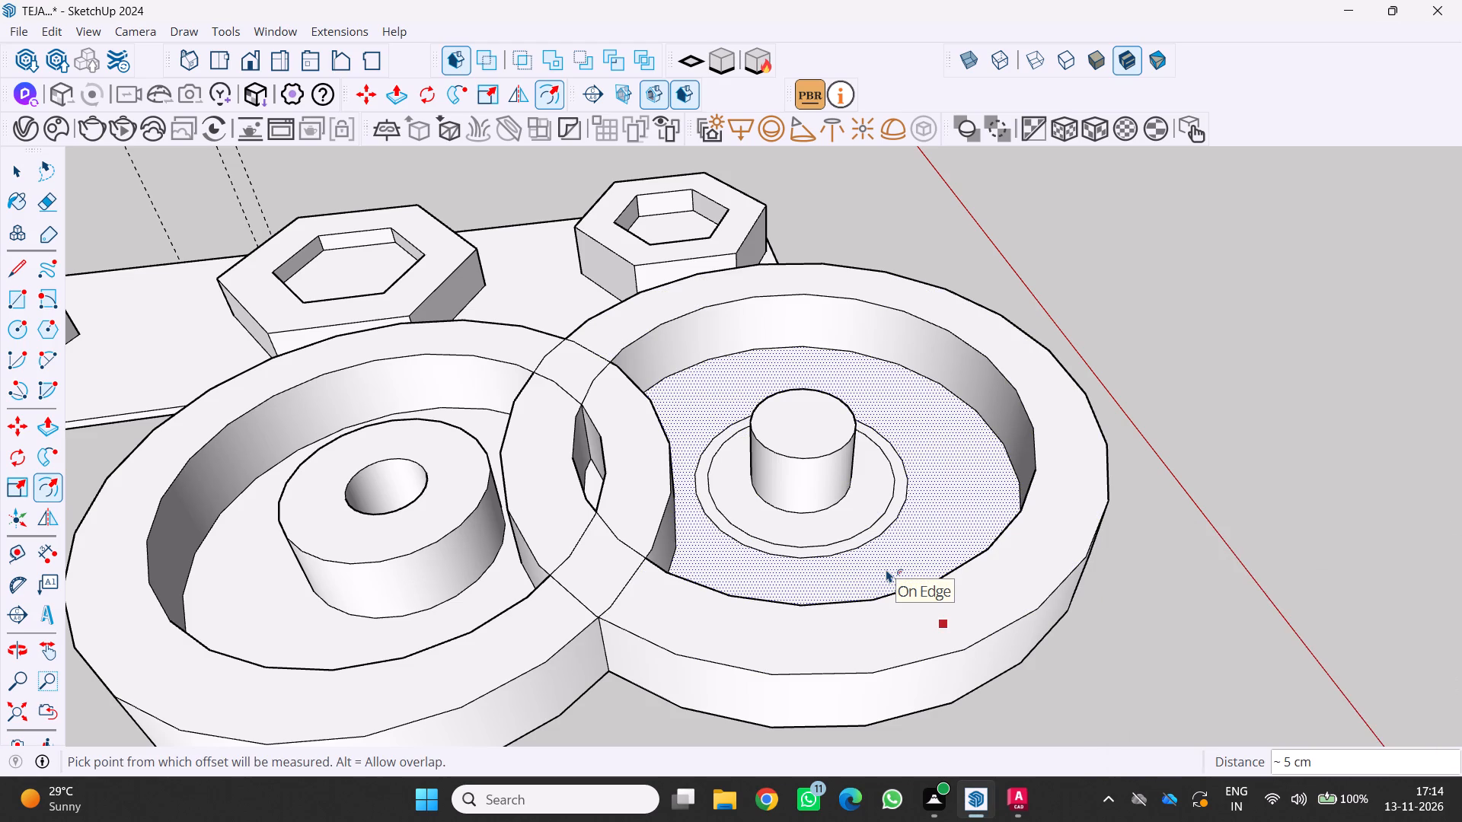
Extrude the narrow band around the larger ring's central cylinder 21 cm upward.
key(p)
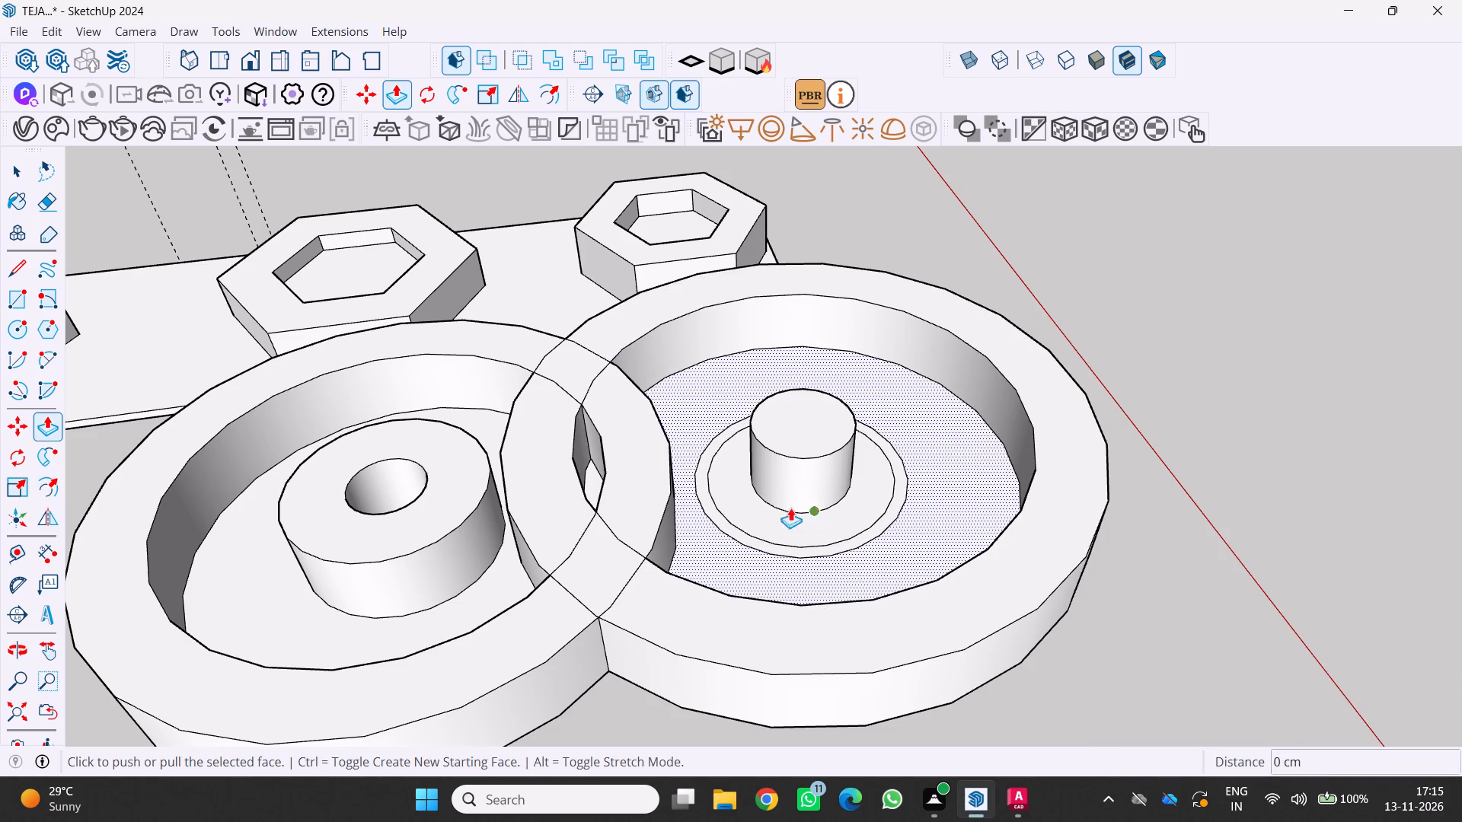
key(space)
click(765, 546)
click(761, 544)
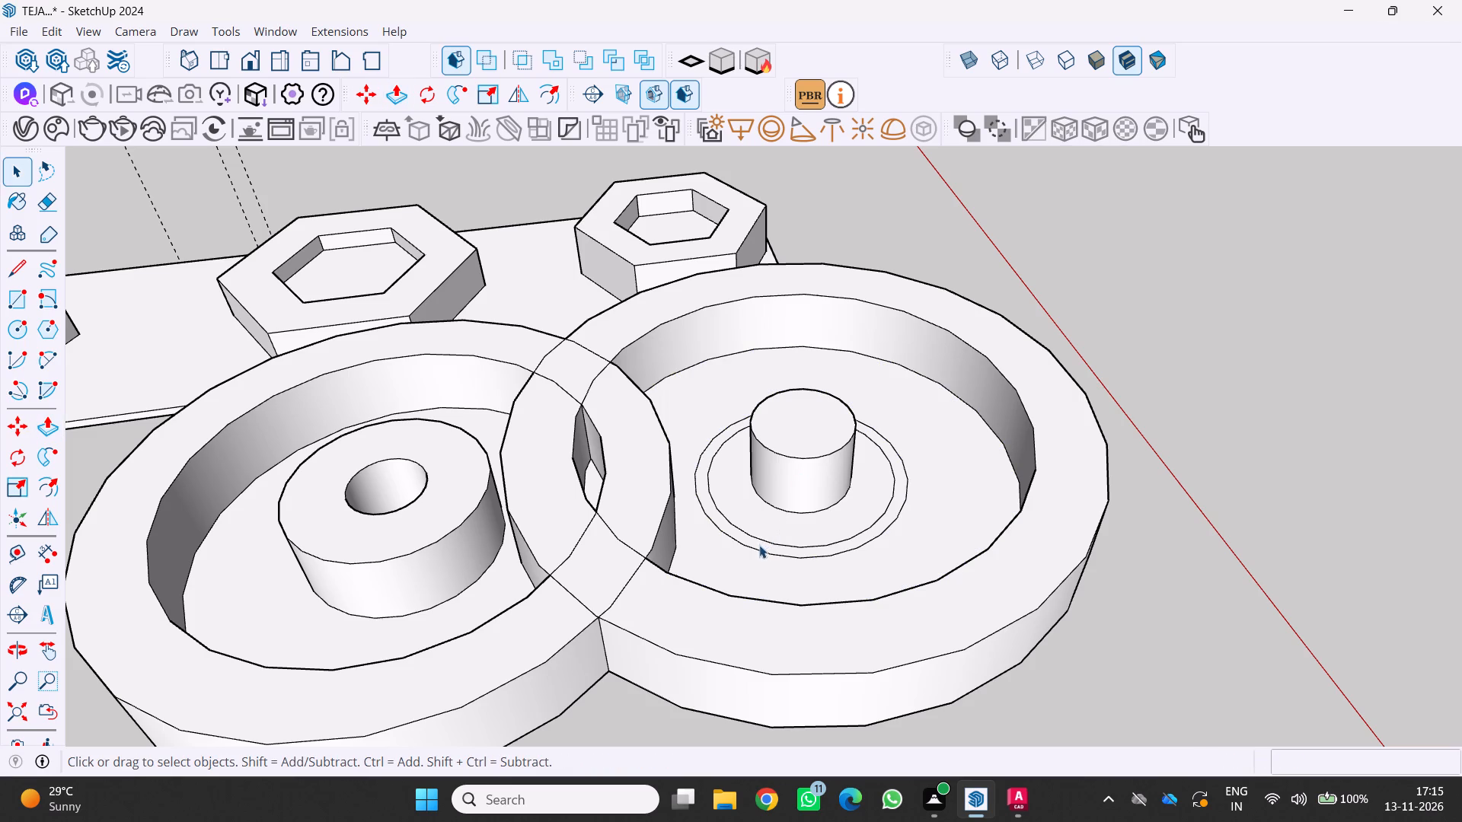
key(p)
drag(749, 532, 782, 493)
Examine the overlapping rings, the hexagon plate and the room's wardrobe wall with its refrigerator from several angles.
scroll(578, 521, down, 4)
scroll(180, 502, up, 3)
scroll(253, 502, up, 1)
middle_drag(253, 502, 464, 506)
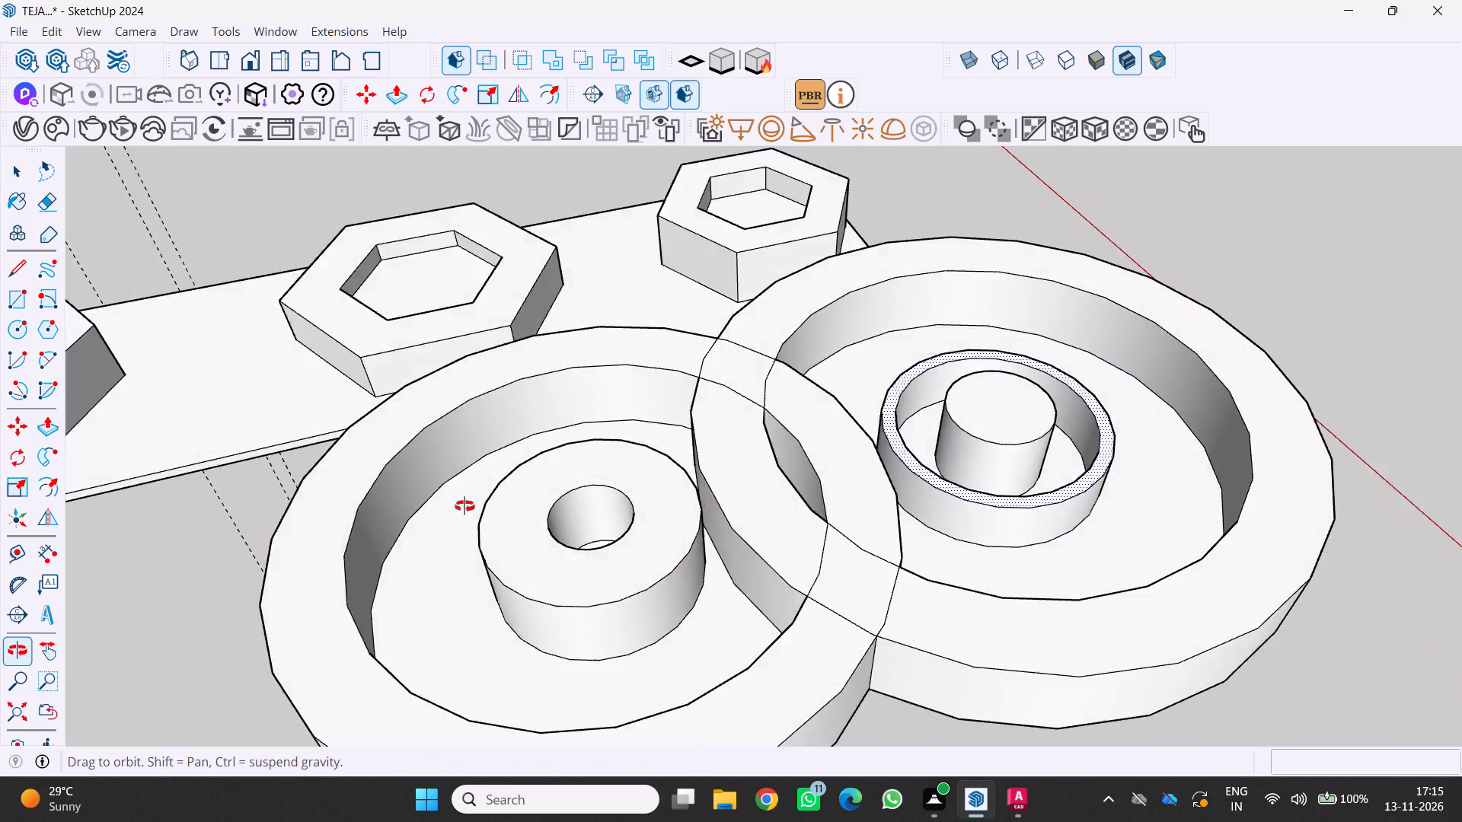
middle_drag(464, 506, 526, 479)
middle_click(530, 476)
scroll(526, 470, down, 10)
middle_drag(617, 600, 343, 560)
middle_click(340, 559)
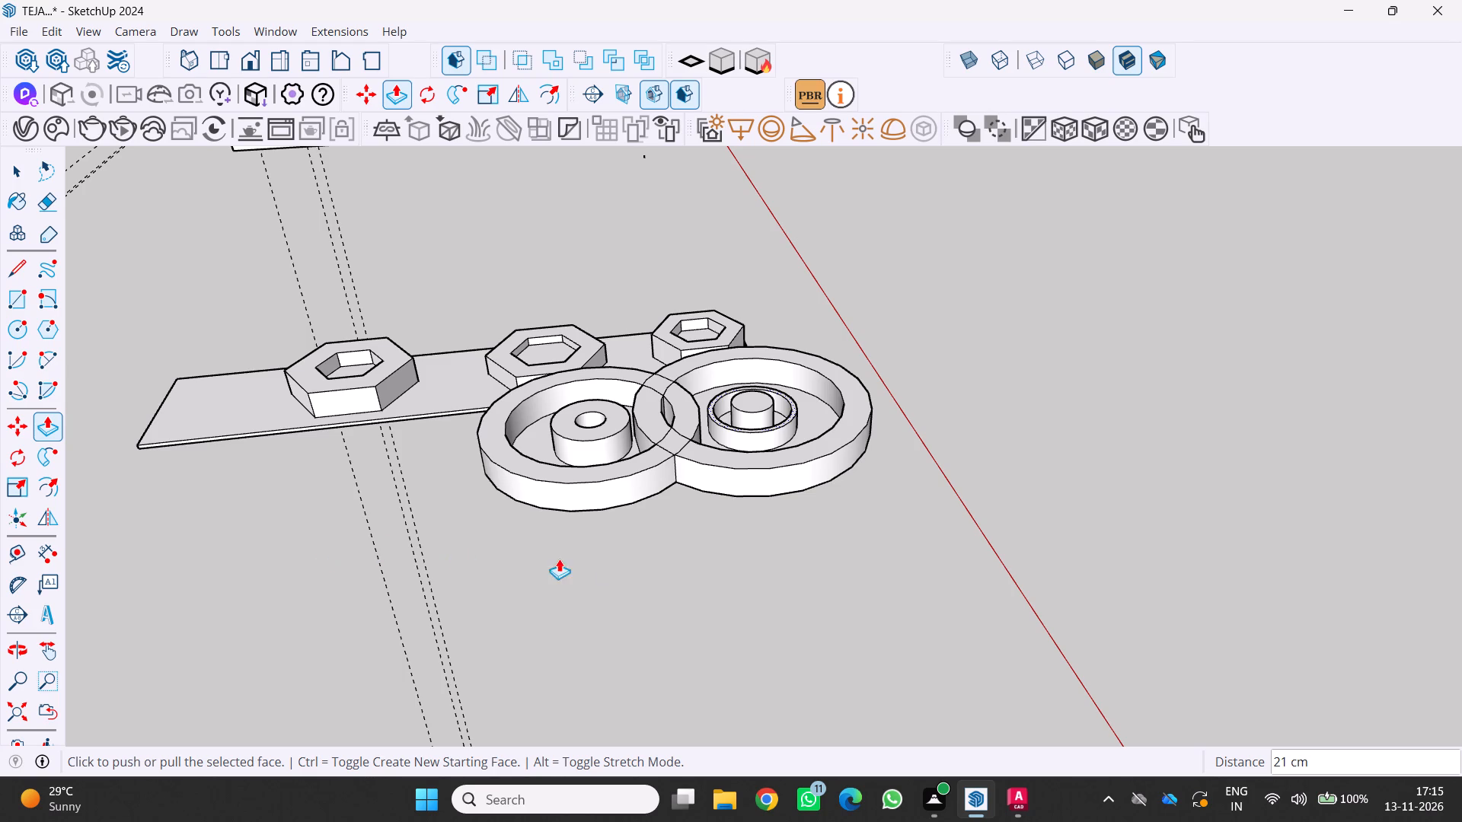
scroll(761, 543, down, 4)
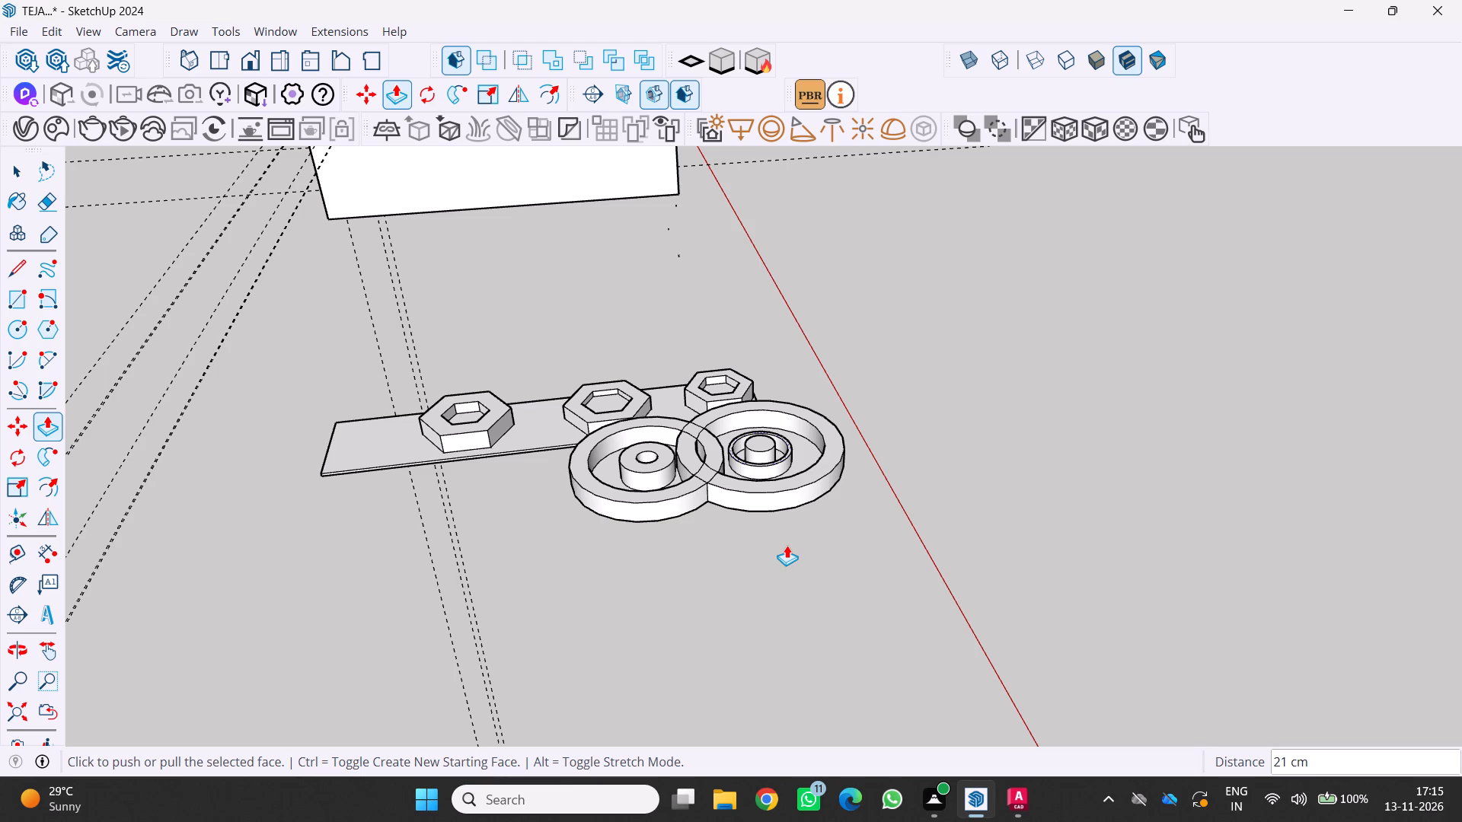
scroll(793, 550, down, 4)
middle_drag(833, 563, 1036, 514)
scroll(1036, 514, down, 3)
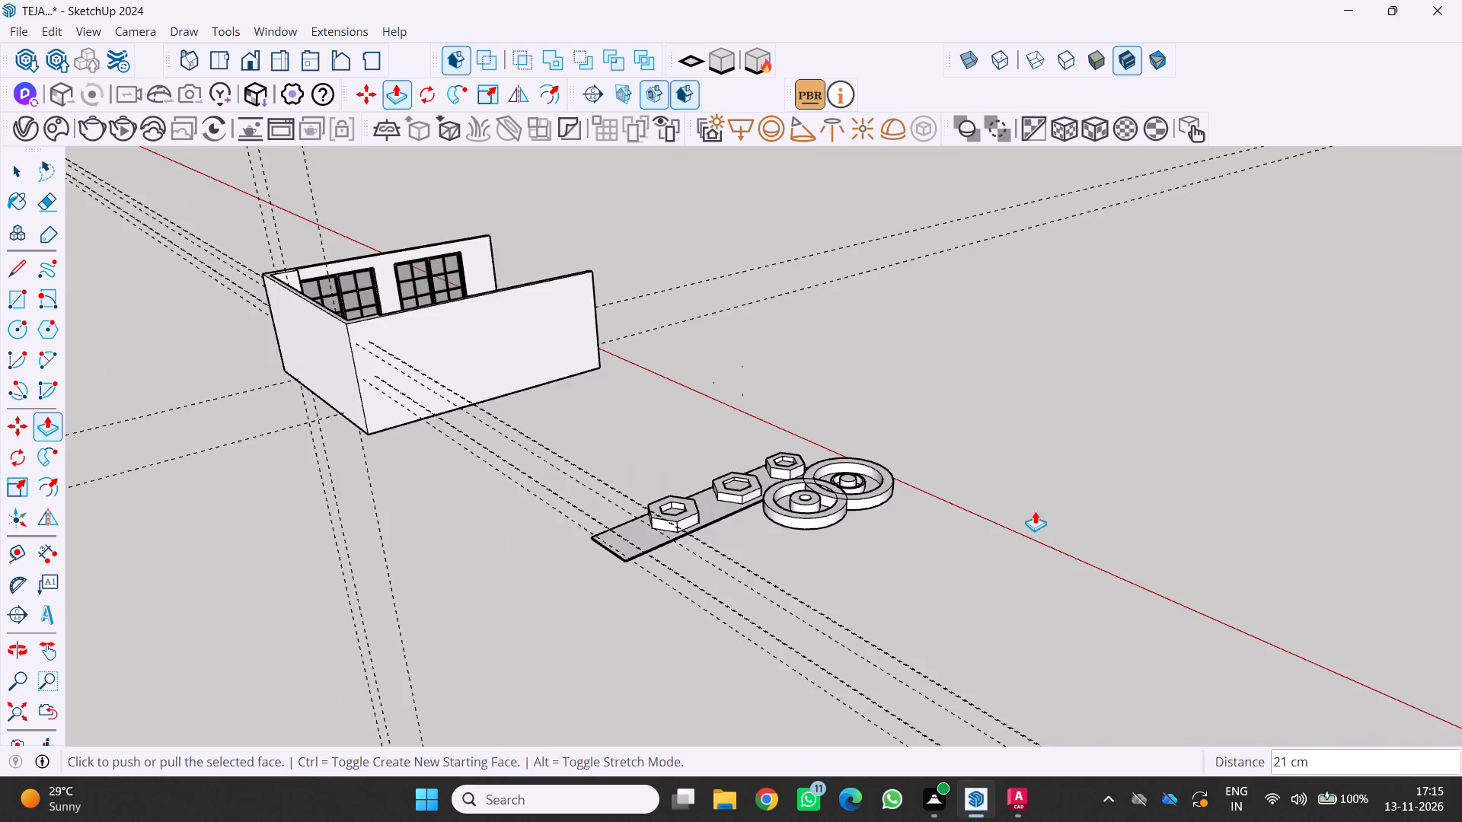
scroll(900, 535, down, 2)
middle_drag(890, 542, 1076, 474)
scroll(937, 543, up, 2)
middle_drag(935, 530, 0, 550)
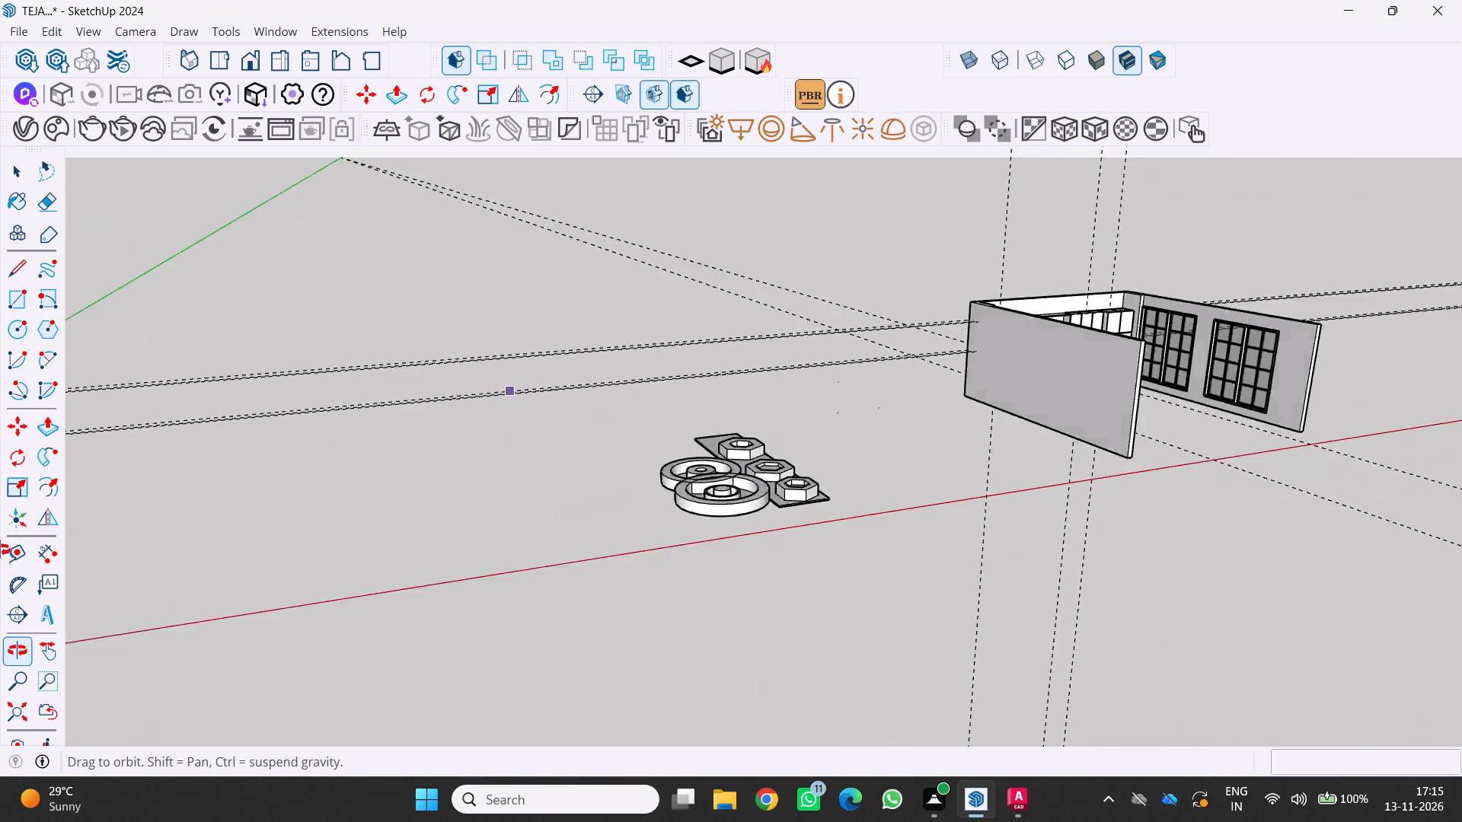
middle_drag(0, 550, 0, 542)
scroll(836, 572, up, 1)
middle_drag(853, 569, 559, 569)
scroll(563, 546, down, 5)
scroll(783, 537, up, 2)
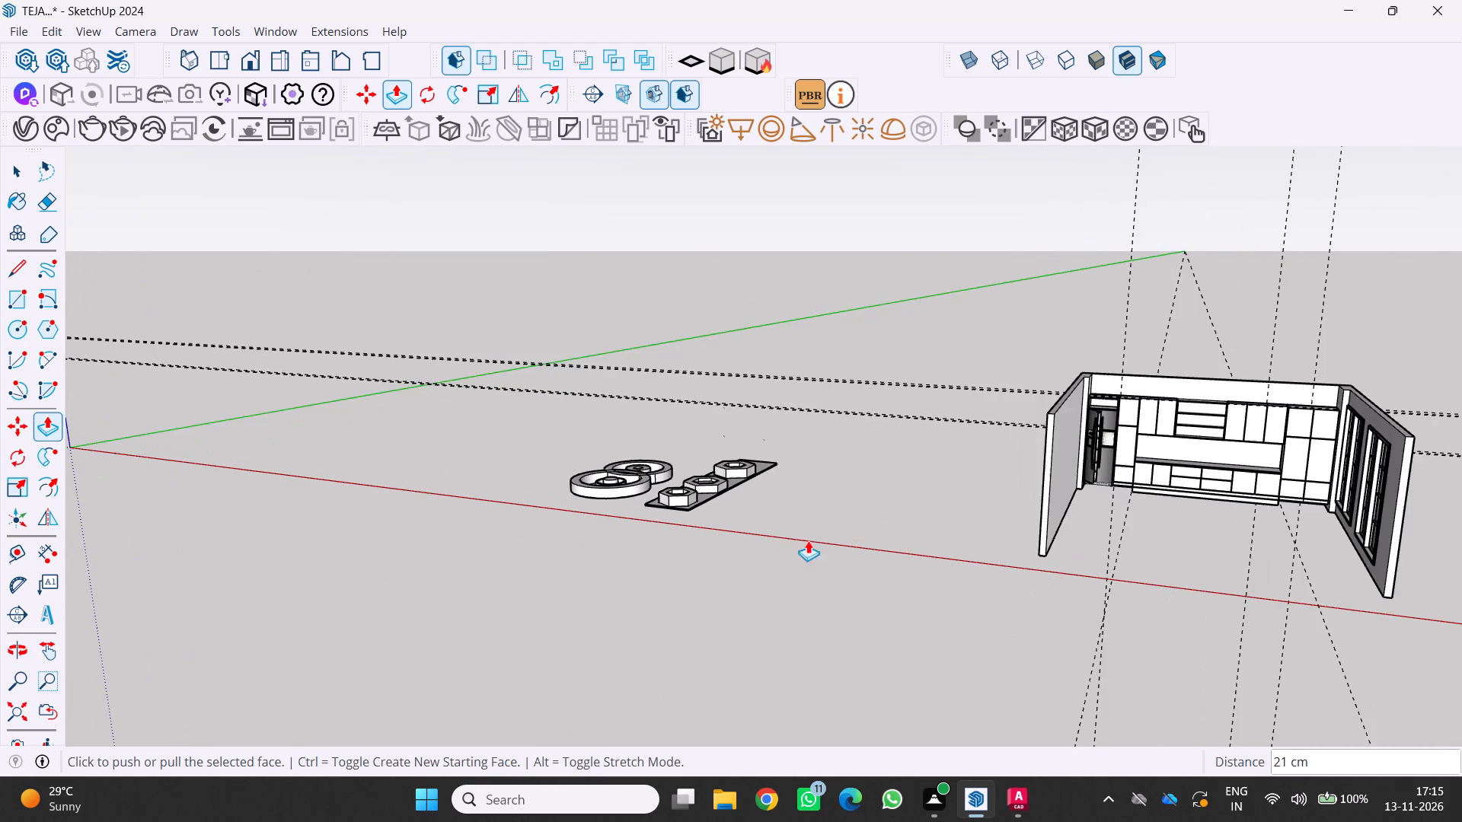
scroll(974, 576, down, 8)
middle_drag(931, 572, 978, 528)
middle_click(980, 527)
scroll(1103, 570, up, 5)
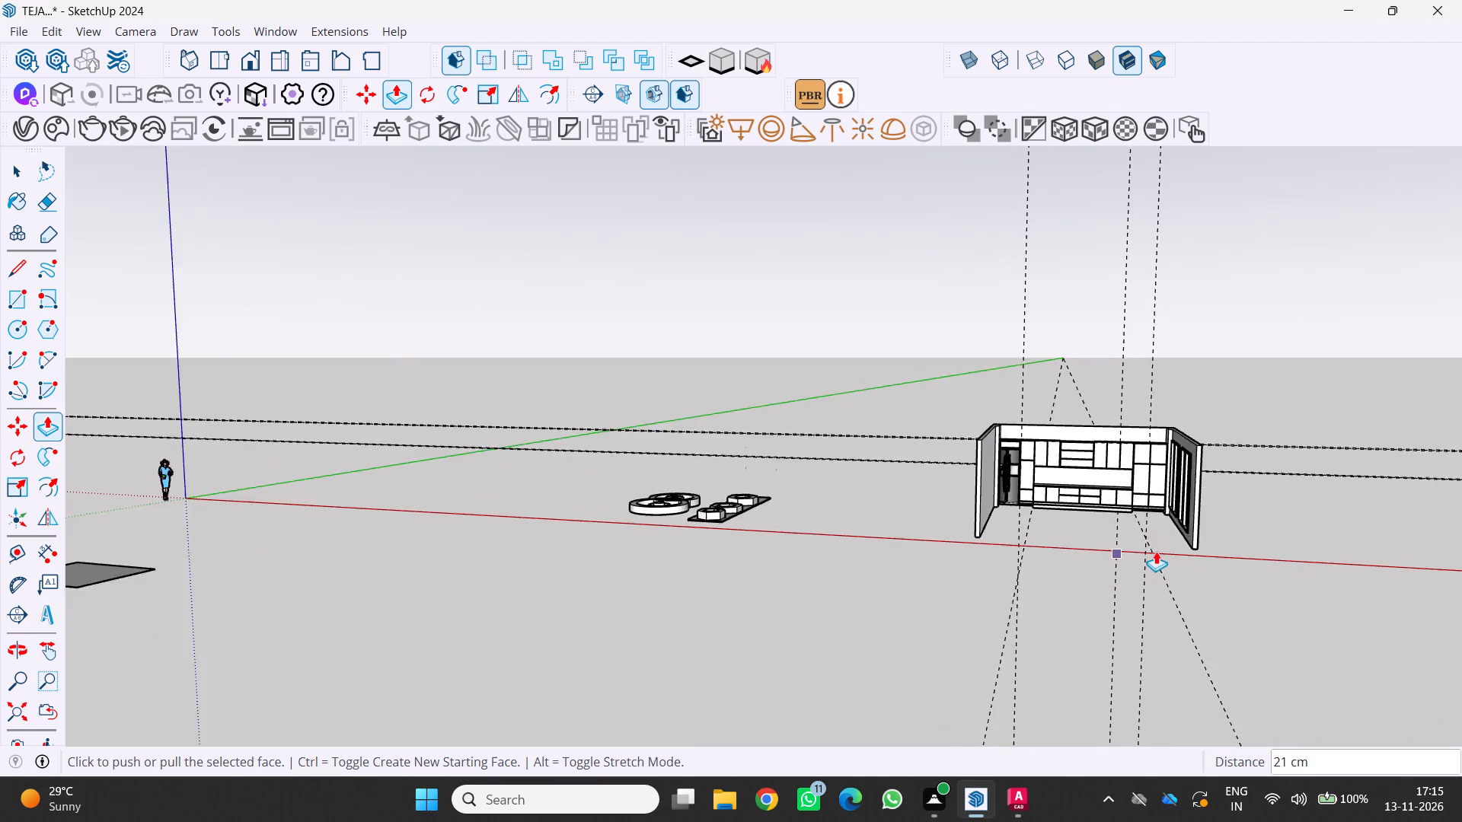
scroll(1156, 551, up, 2)
middle_drag(1148, 550, 1072, 573)
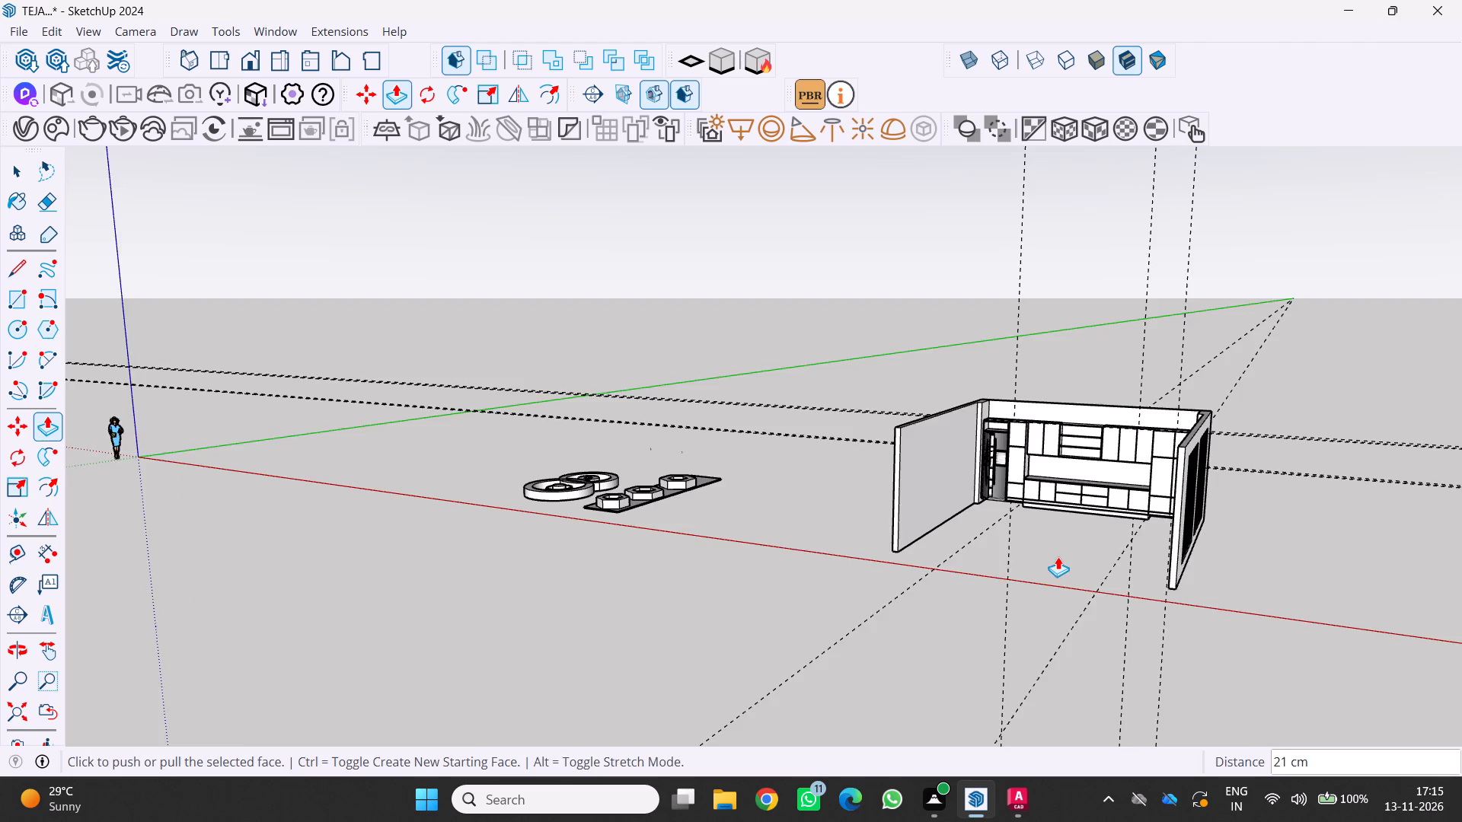
scroll(1058, 556, down, 1)
middle_drag(1051, 558, 1052, 588)
scroll(988, 511, up, 19)
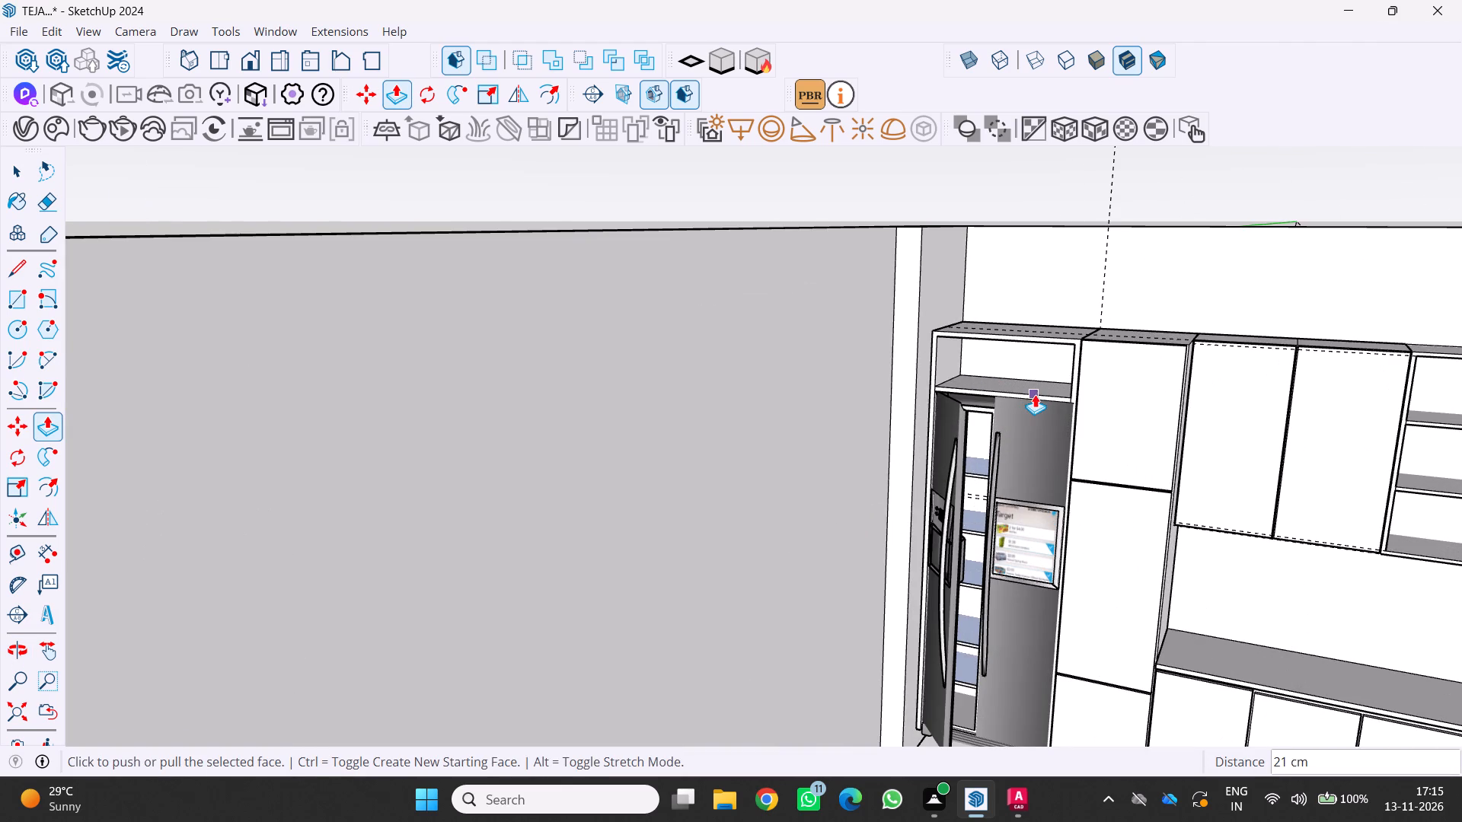
scroll(953, 352, down, 7)
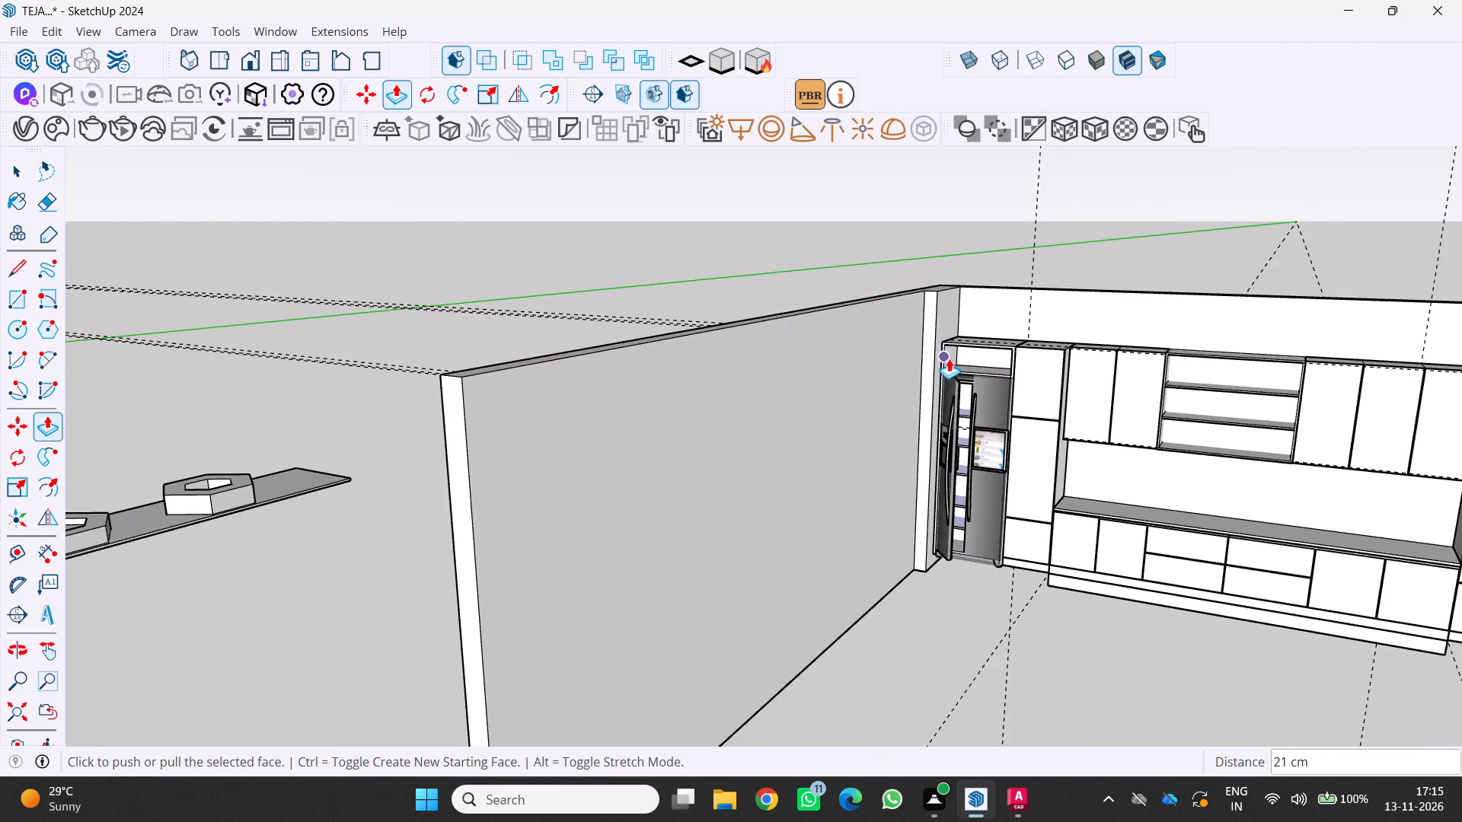
scroll(949, 360, down, 4)
middle_drag(946, 381, 994, 355)
scroll(942, 400, down, 5)
middle_drag(936, 410, 902, 457)
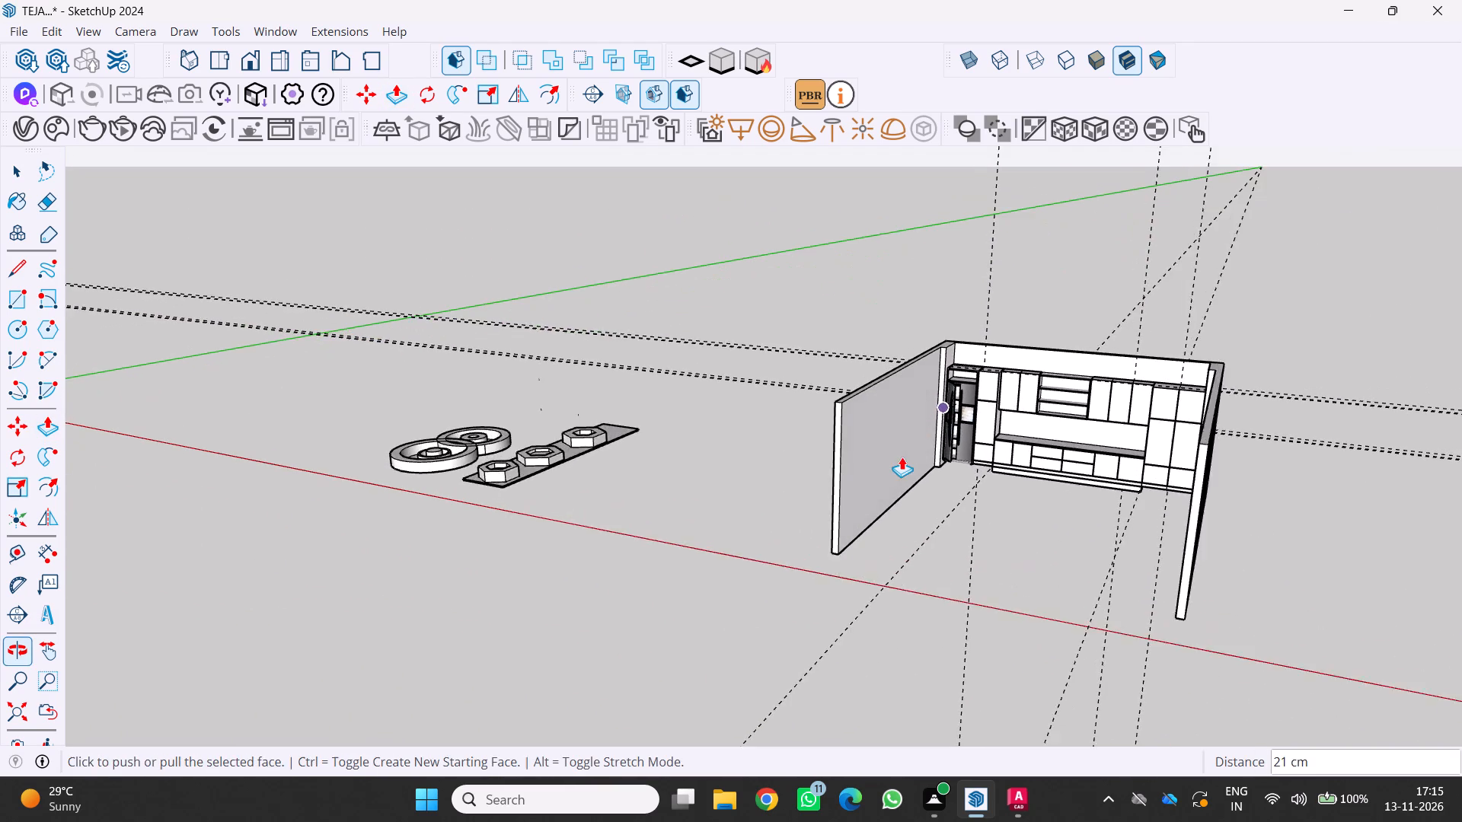
scroll(902, 457, up, 1)
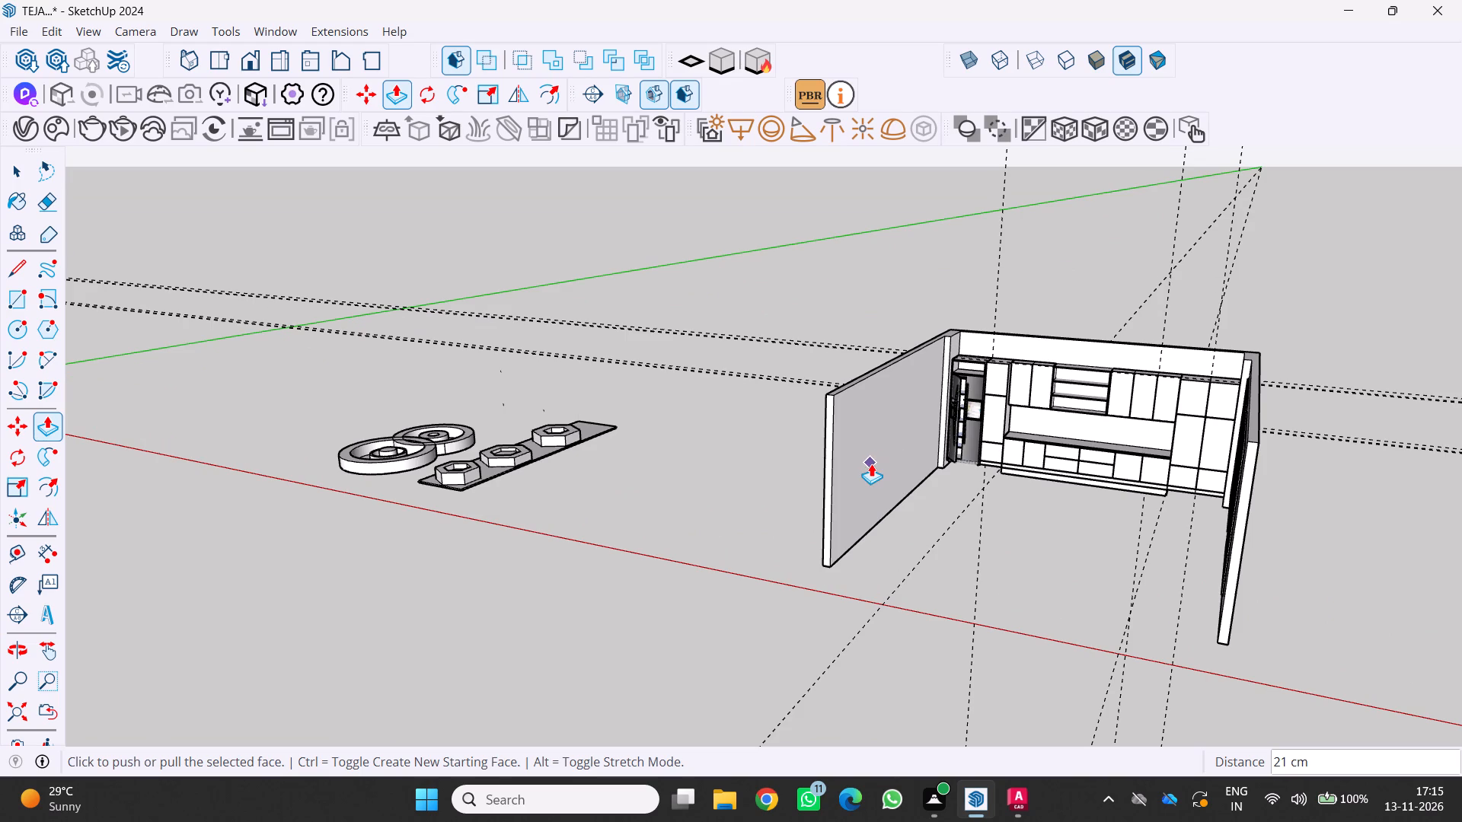
scroll(869, 465, down, 4)
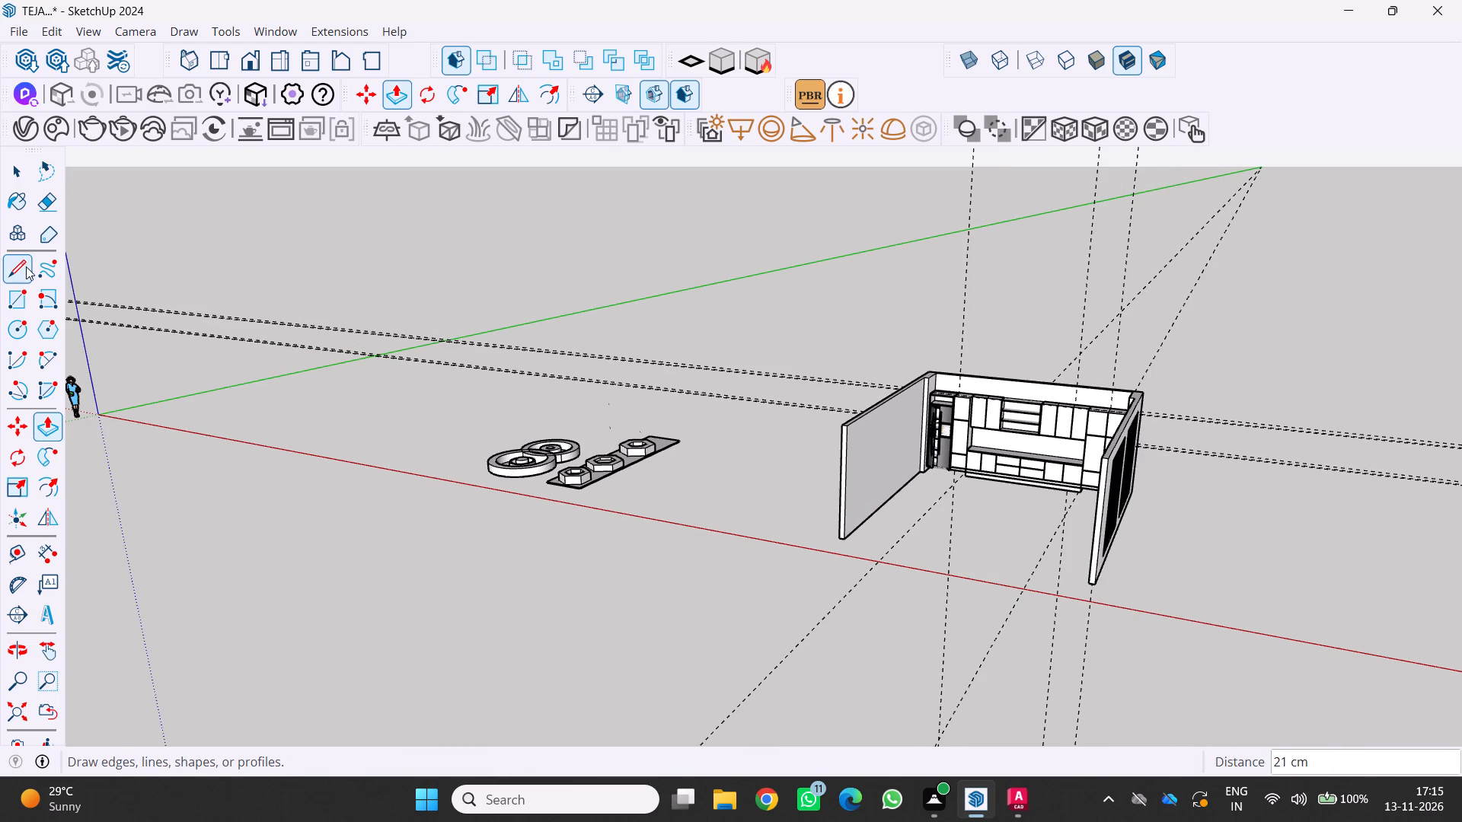
Try to open the V-Ray Asset Editor and start a render of the scene.
click(20, 134)
double_click(26, 133)
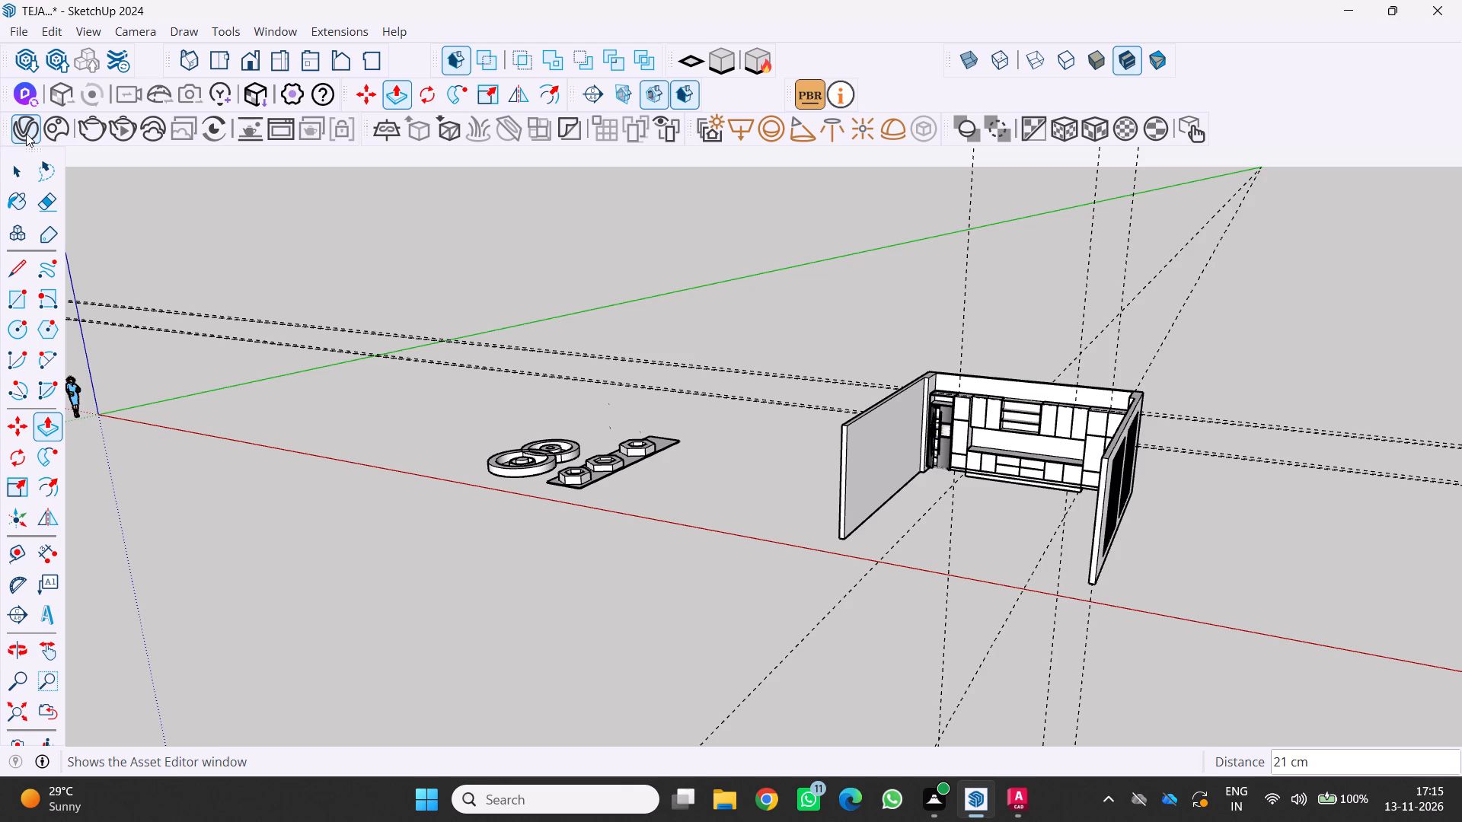
double_click(26, 133)
click(49, 135)
double_click(49, 135)
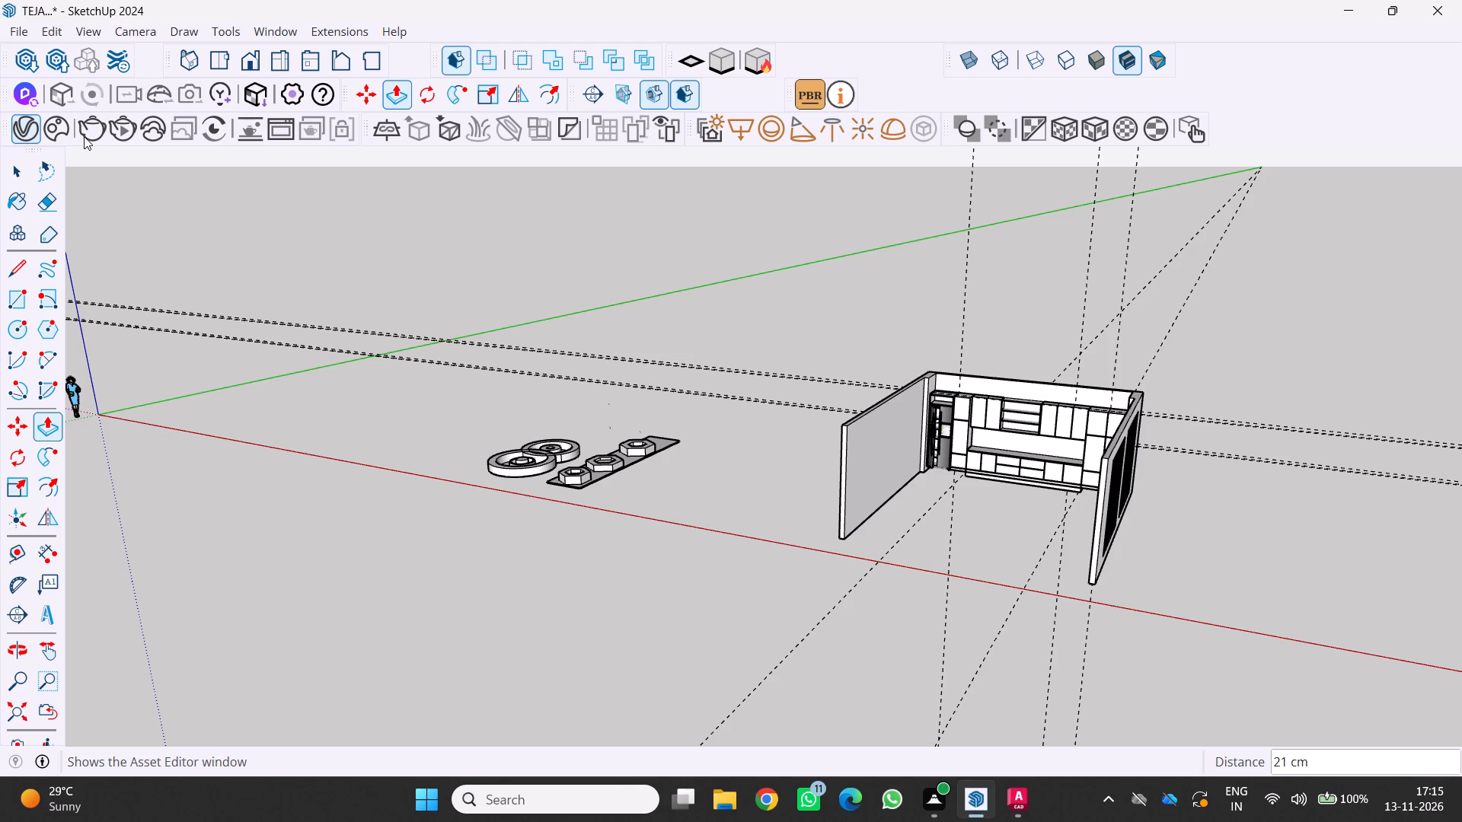
triple_click(91, 132)
click(90, 132)
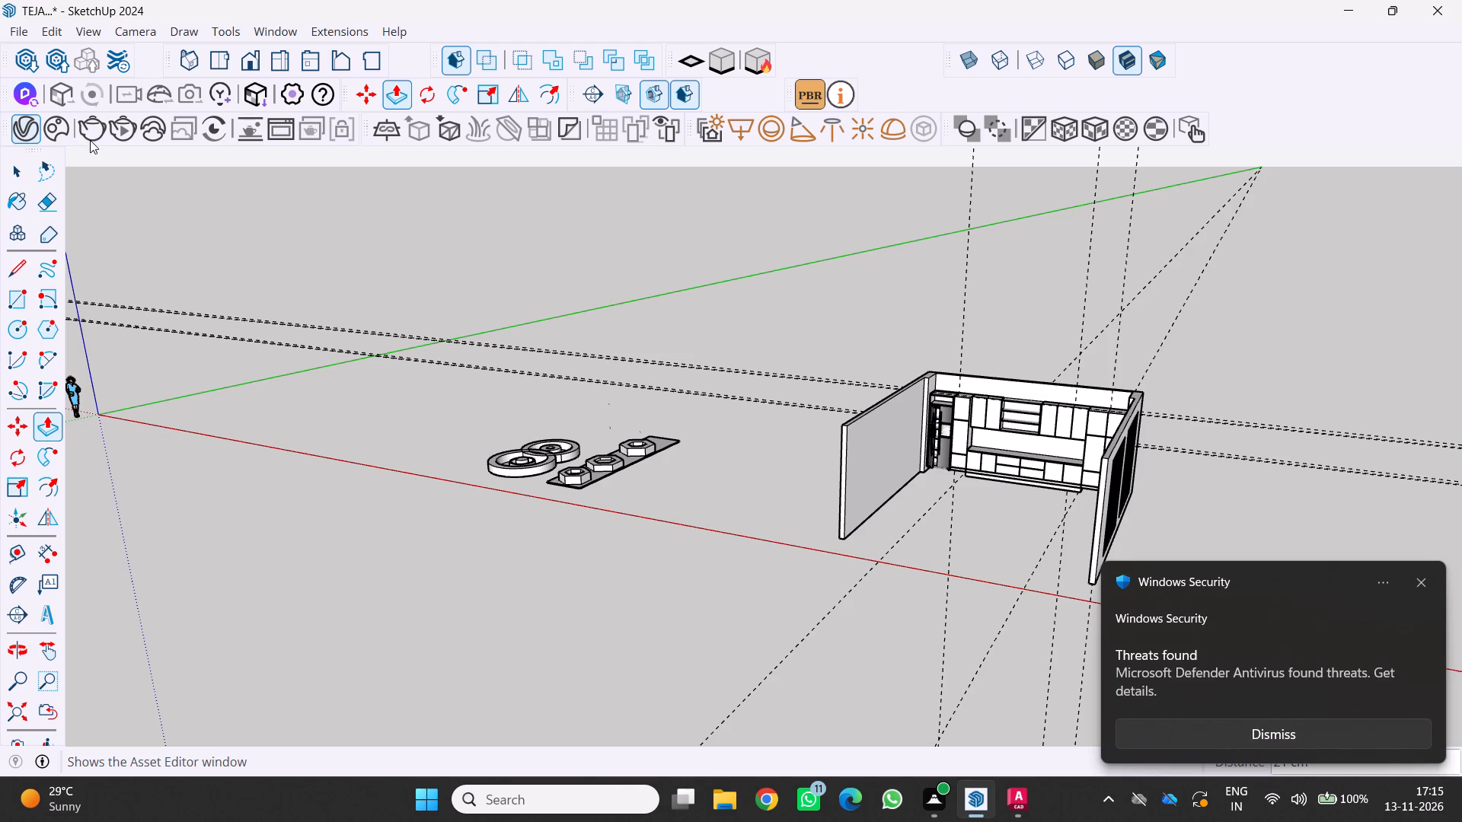